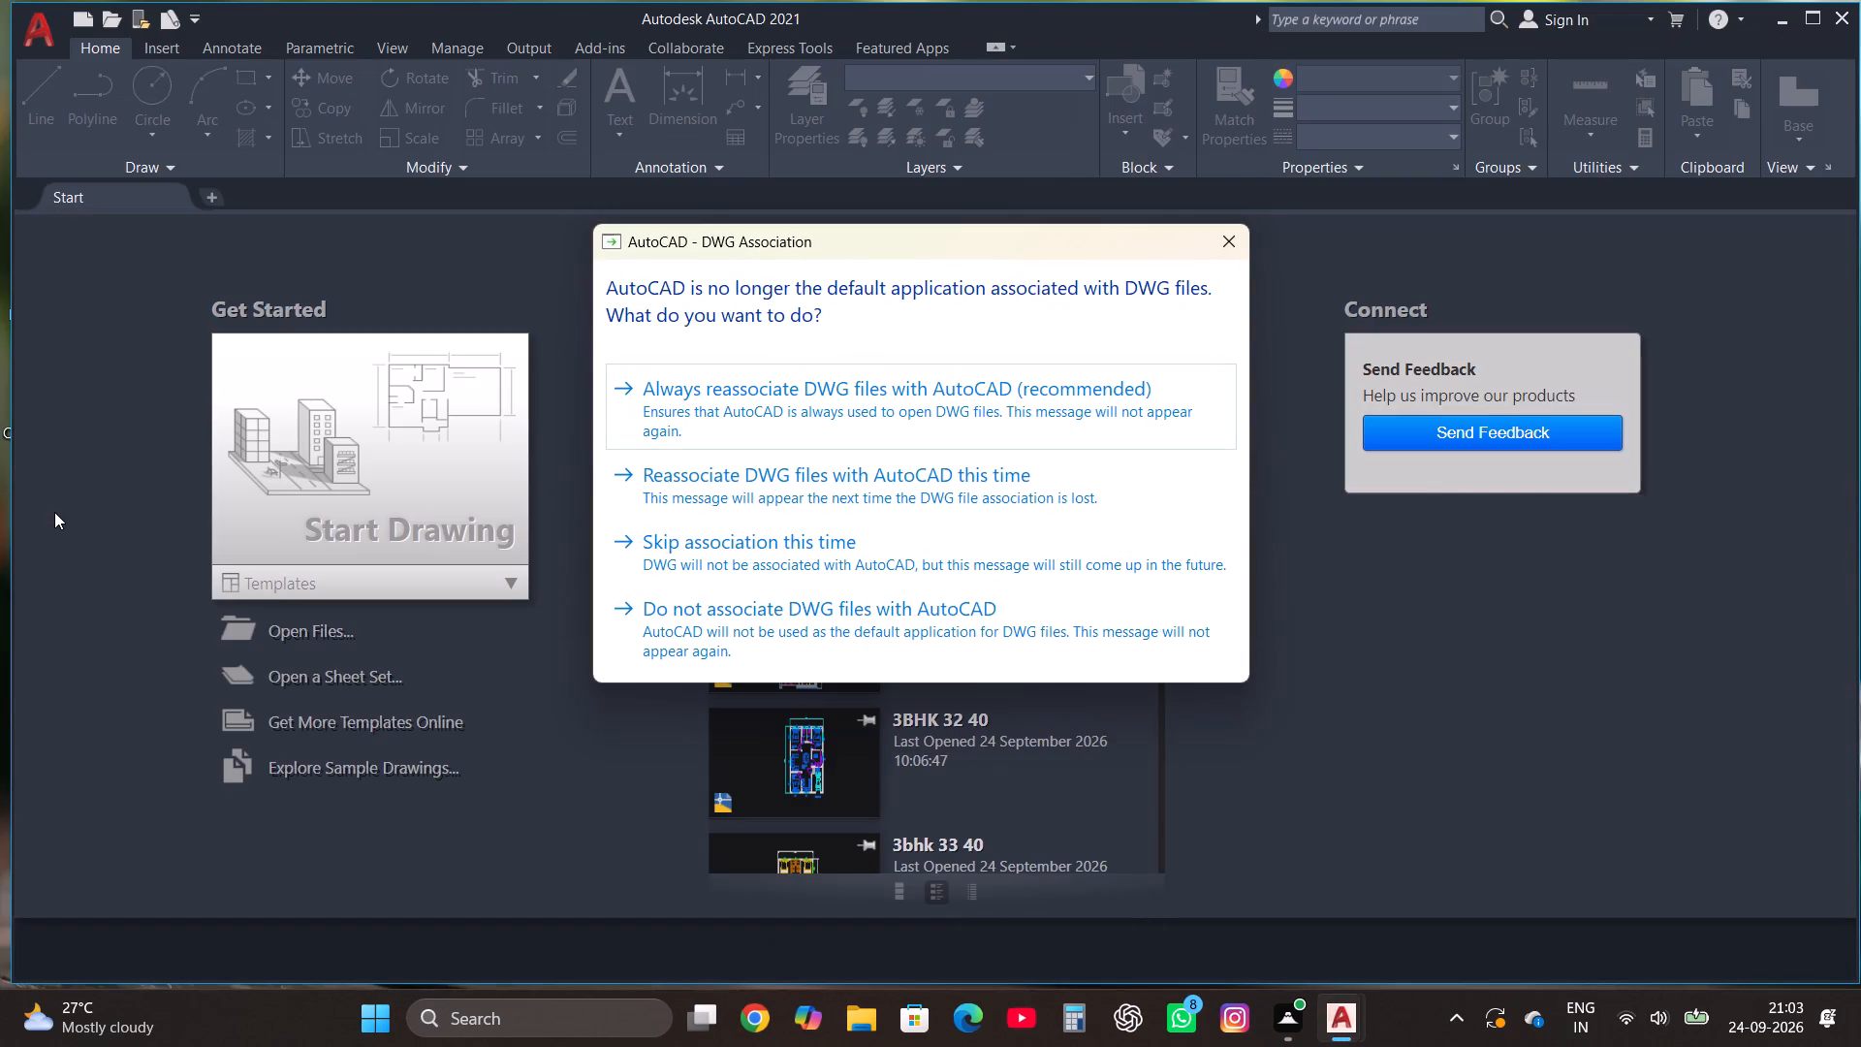
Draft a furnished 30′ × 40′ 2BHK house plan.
Dismiss the DWG association prompt and start a new drawing.
{"action": "left_click", "coordinate": [1231, 244]}
{"action": "left_click", "coordinate": [480, 445]}
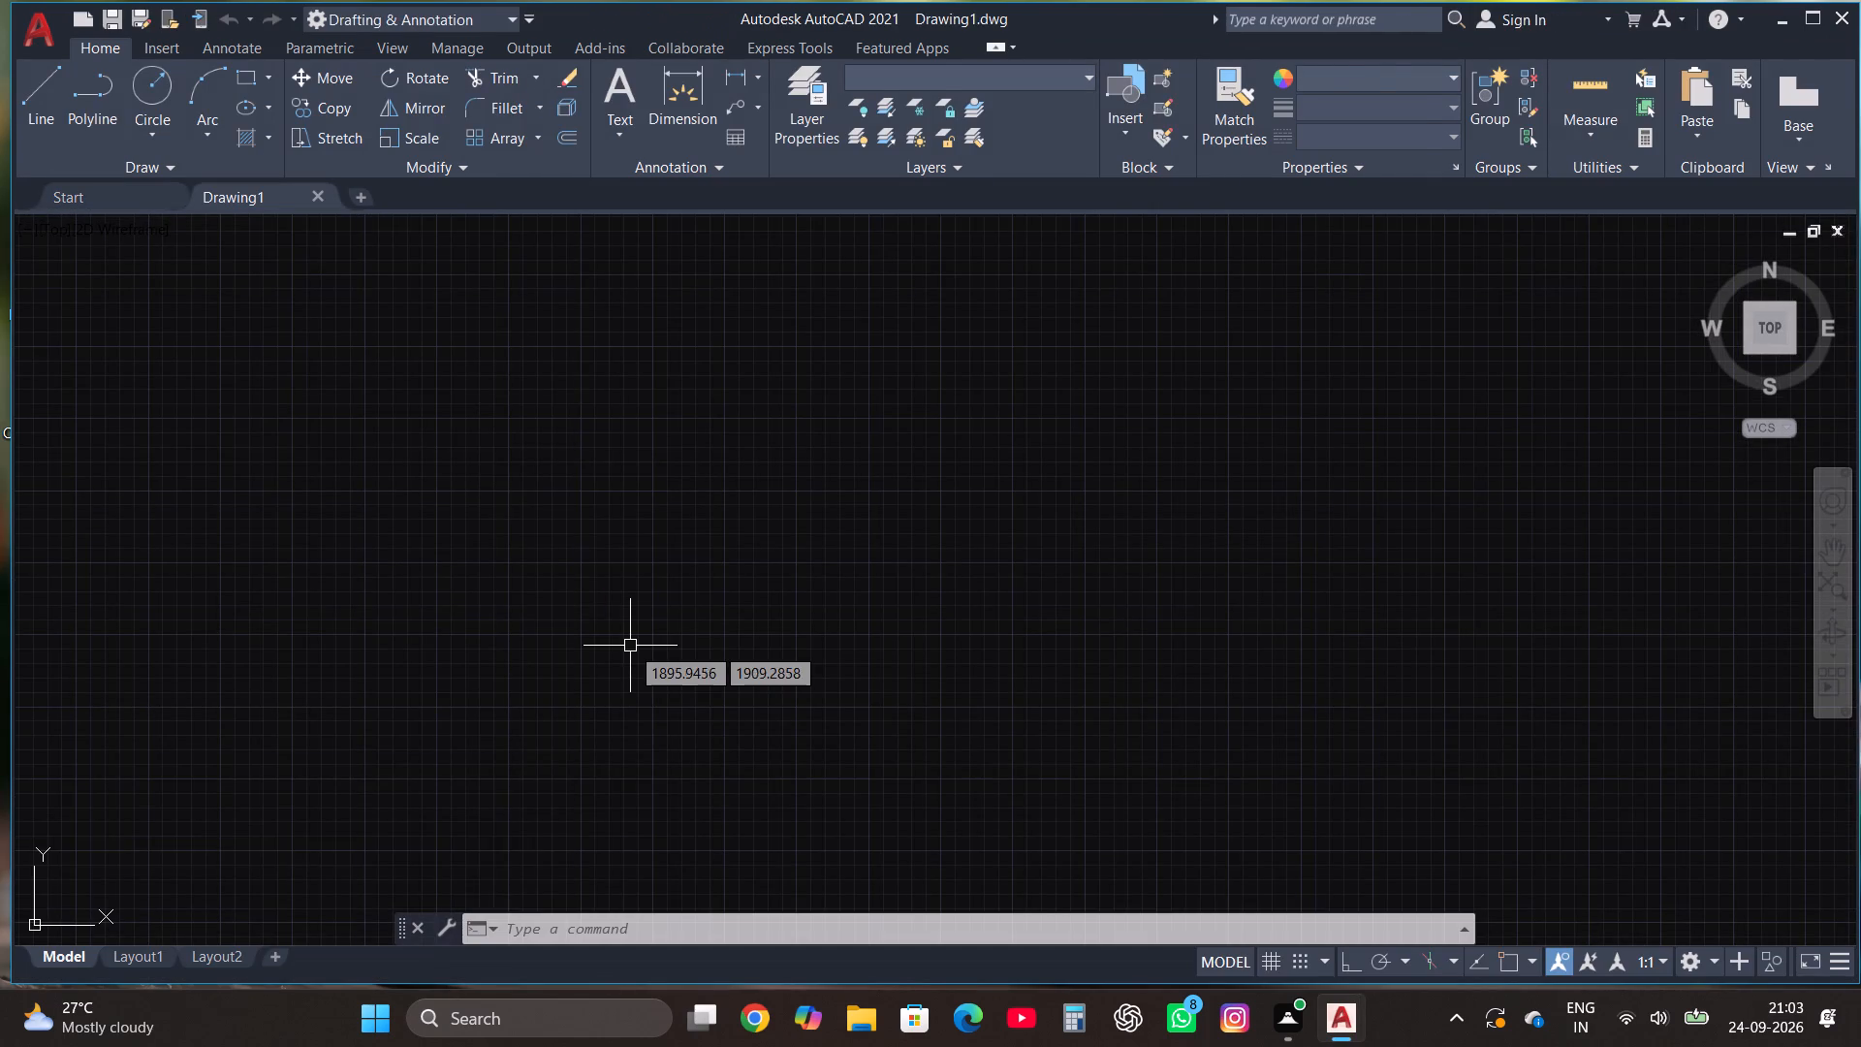
Review the Open and Save settings in the program options.
{"action": "type", "text": "op"}
{"action": "key", "text": "Return"}
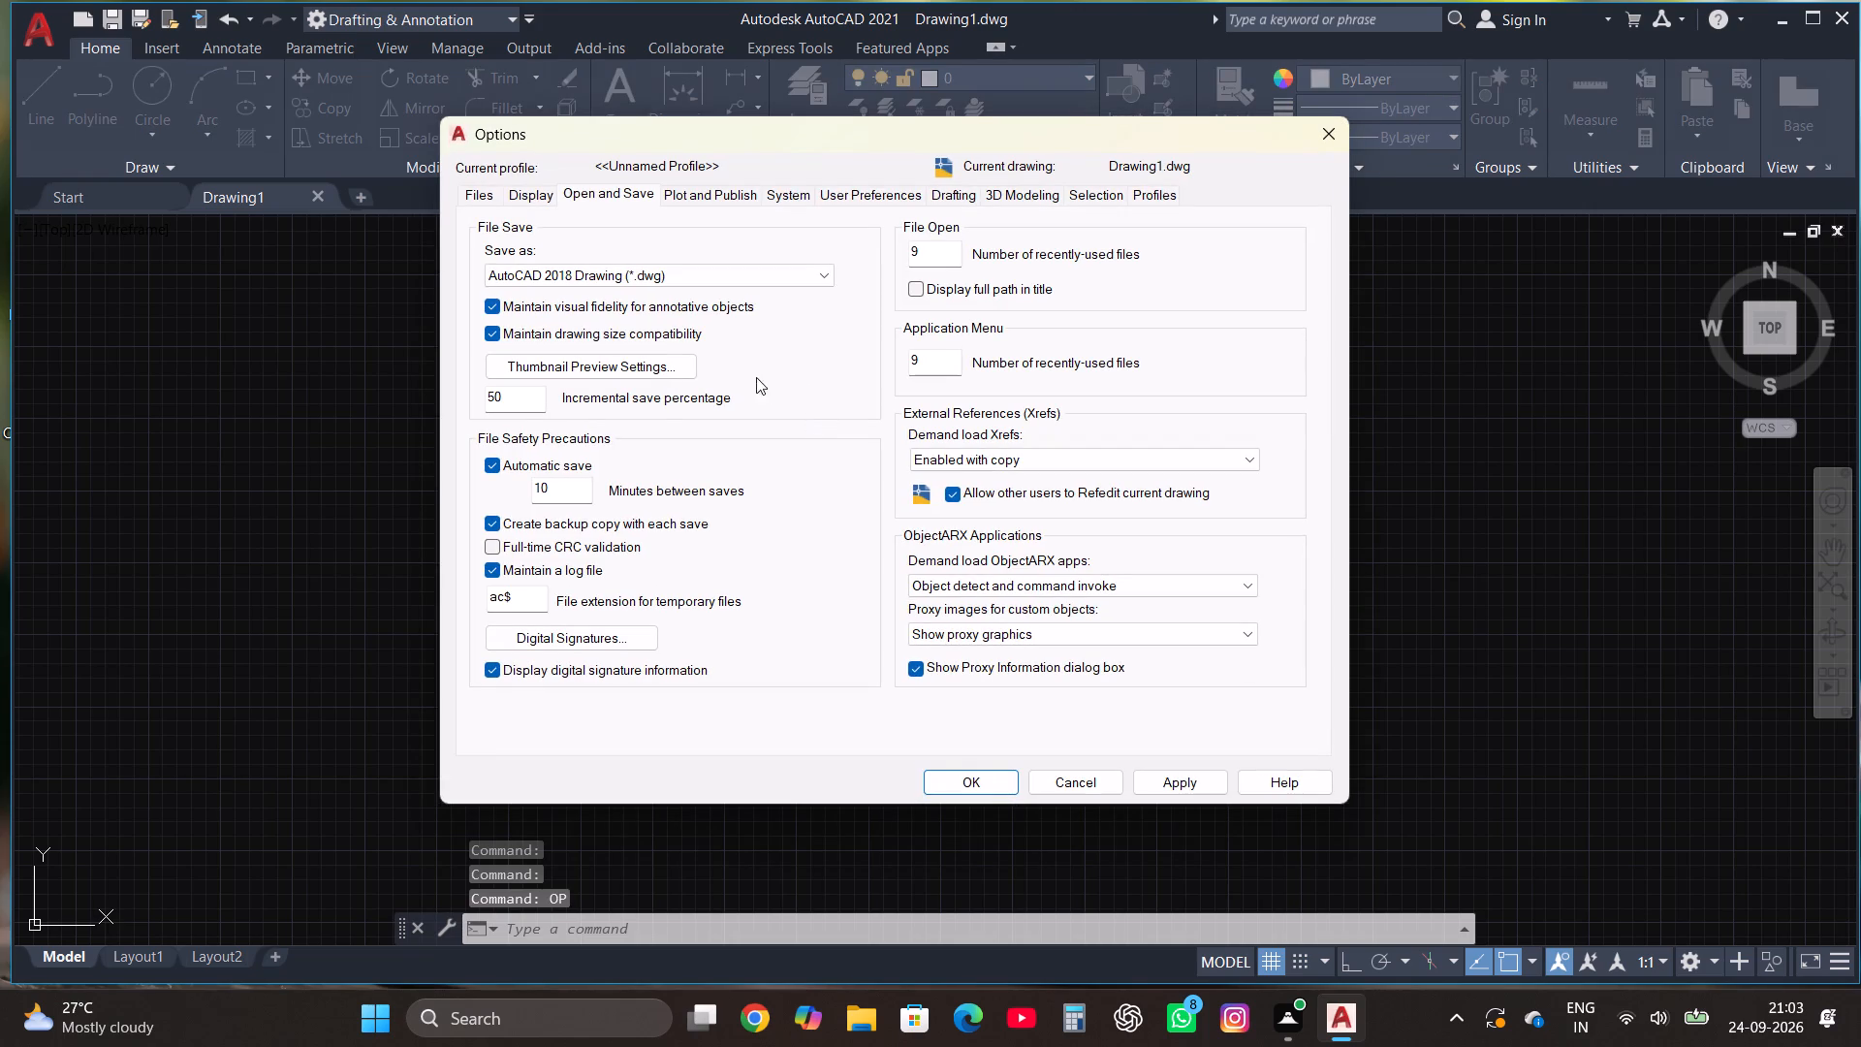
{"action": "left_click", "coordinate": [939, 771]}
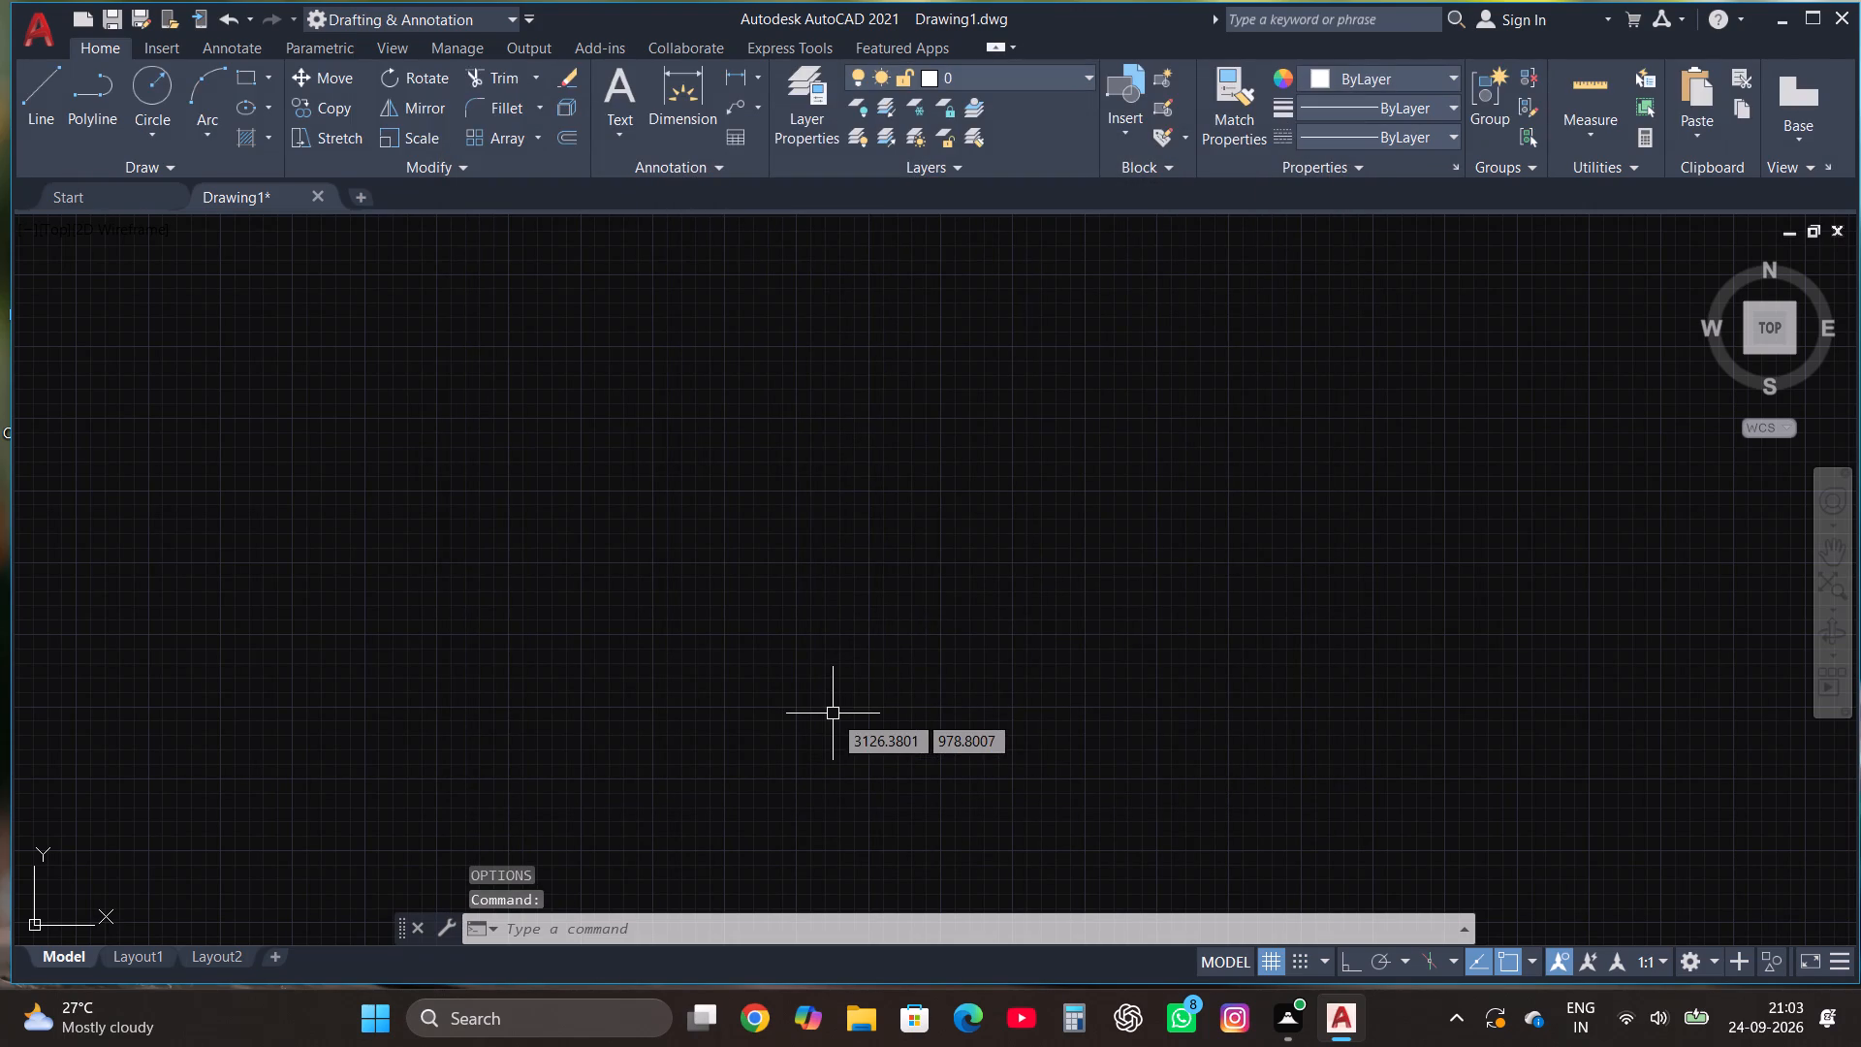
Configure the drawing units to Architectural length with 0'-0" precision and an insertion scale of inches.
{"action": "type", "text": "un"}
{"action": "key", "text": "Return"}
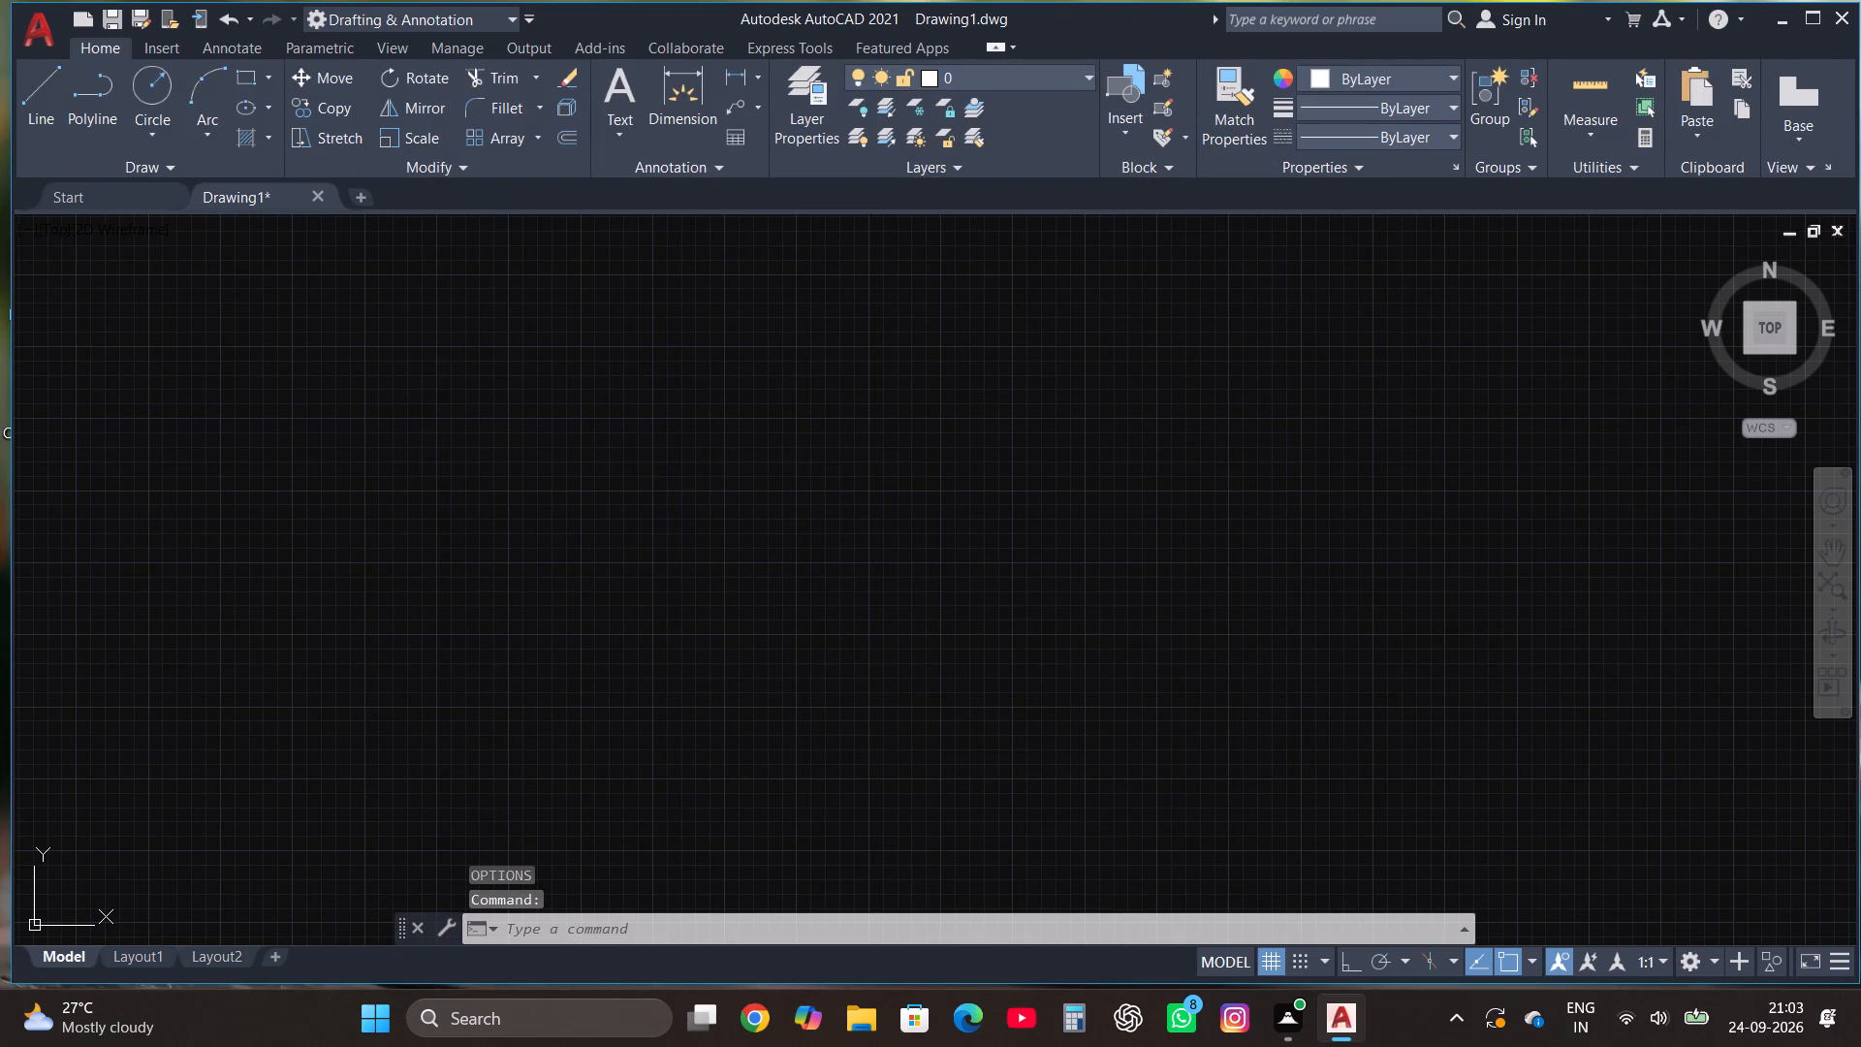
{"action": "left_click", "coordinate": [822, 307]}
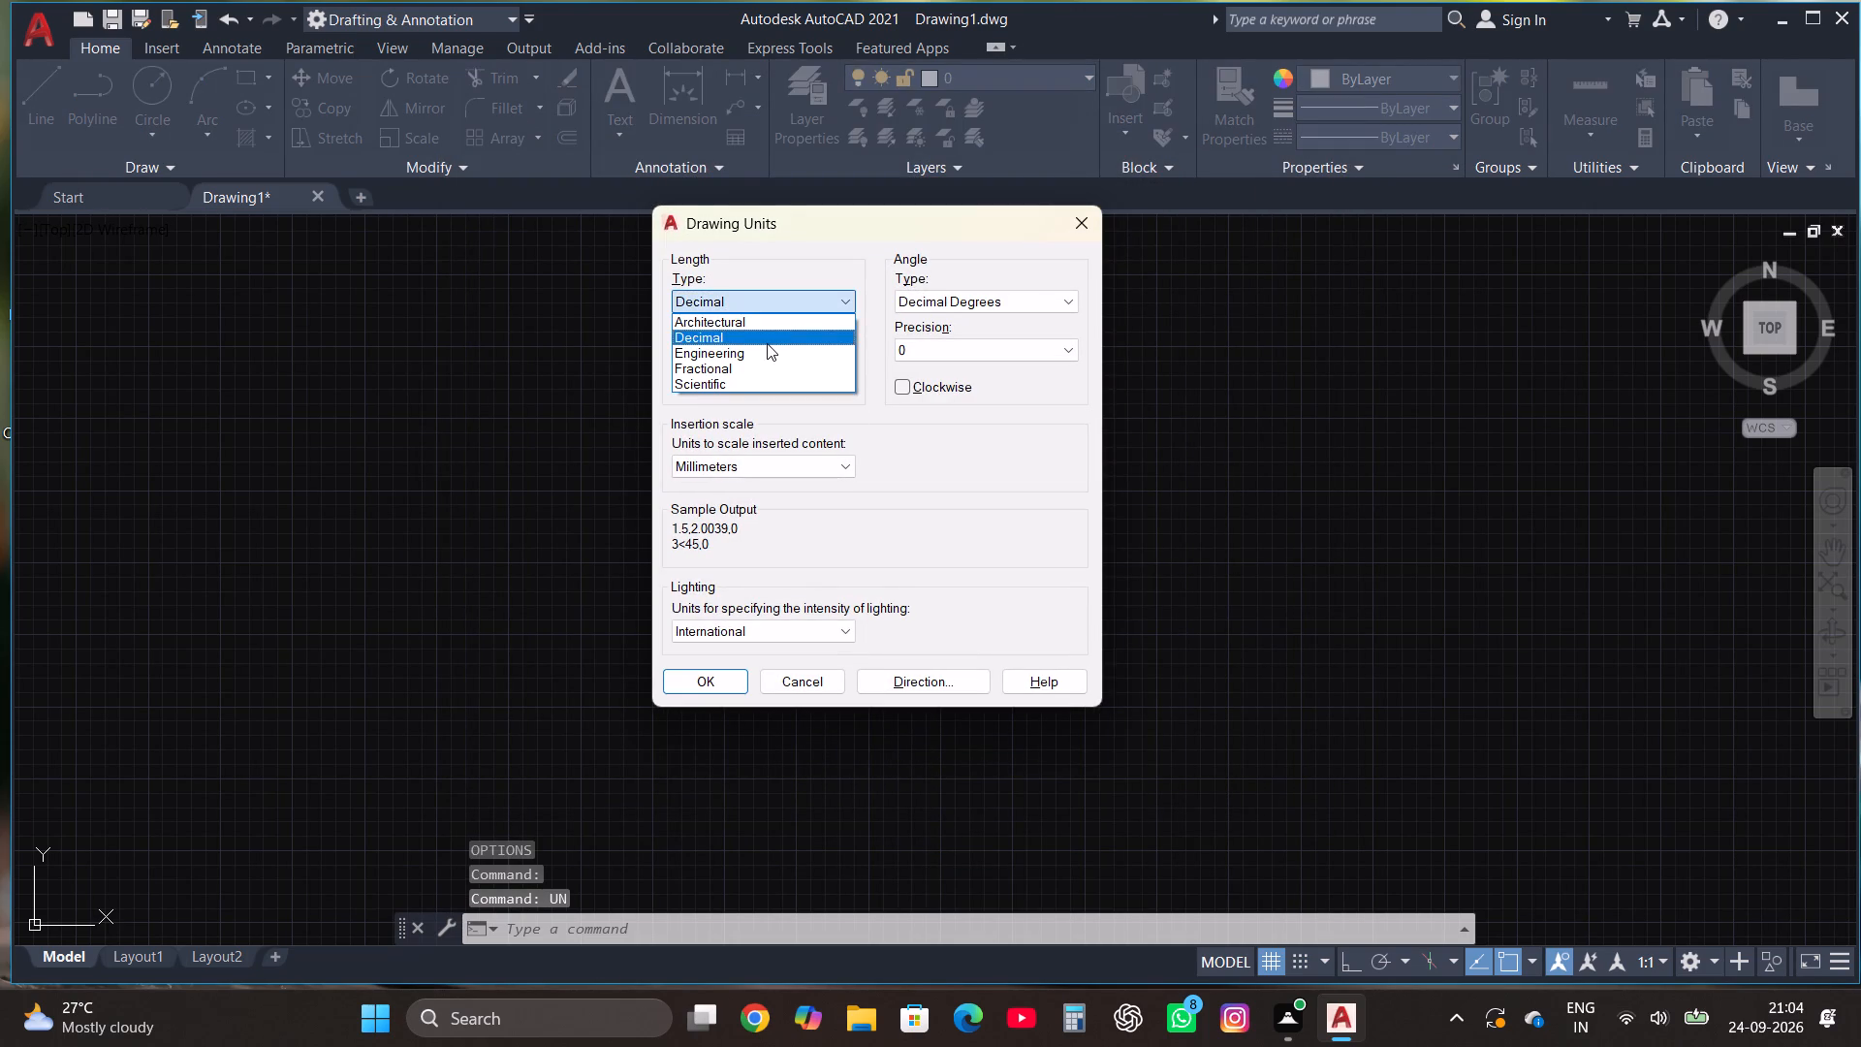
{"action": "left_click", "coordinate": [766, 321]}
{"action": "left_click", "coordinate": [764, 351]}
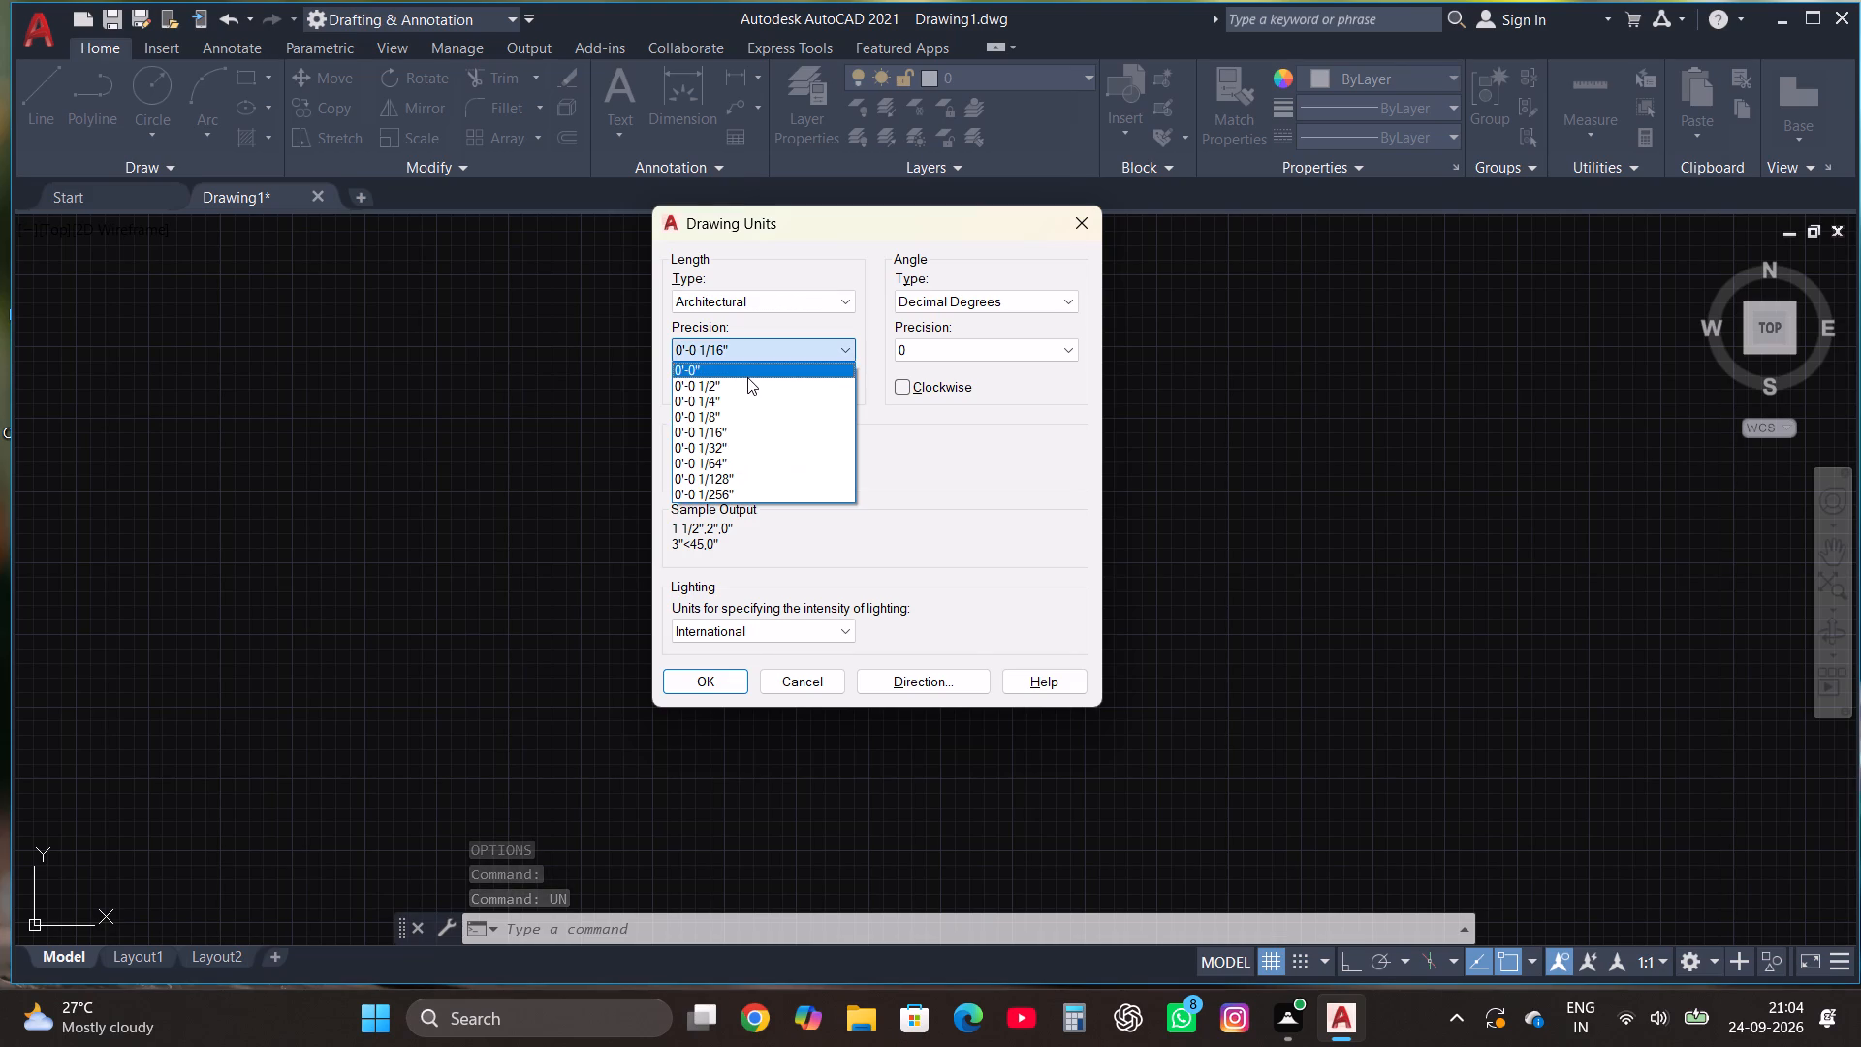
{"action": "left_click", "coordinate": [747, 377]}
{"action": "left_click", "coordinate": [751, 465]}
{"action": "left_click", "coordinate": [732, 505]}
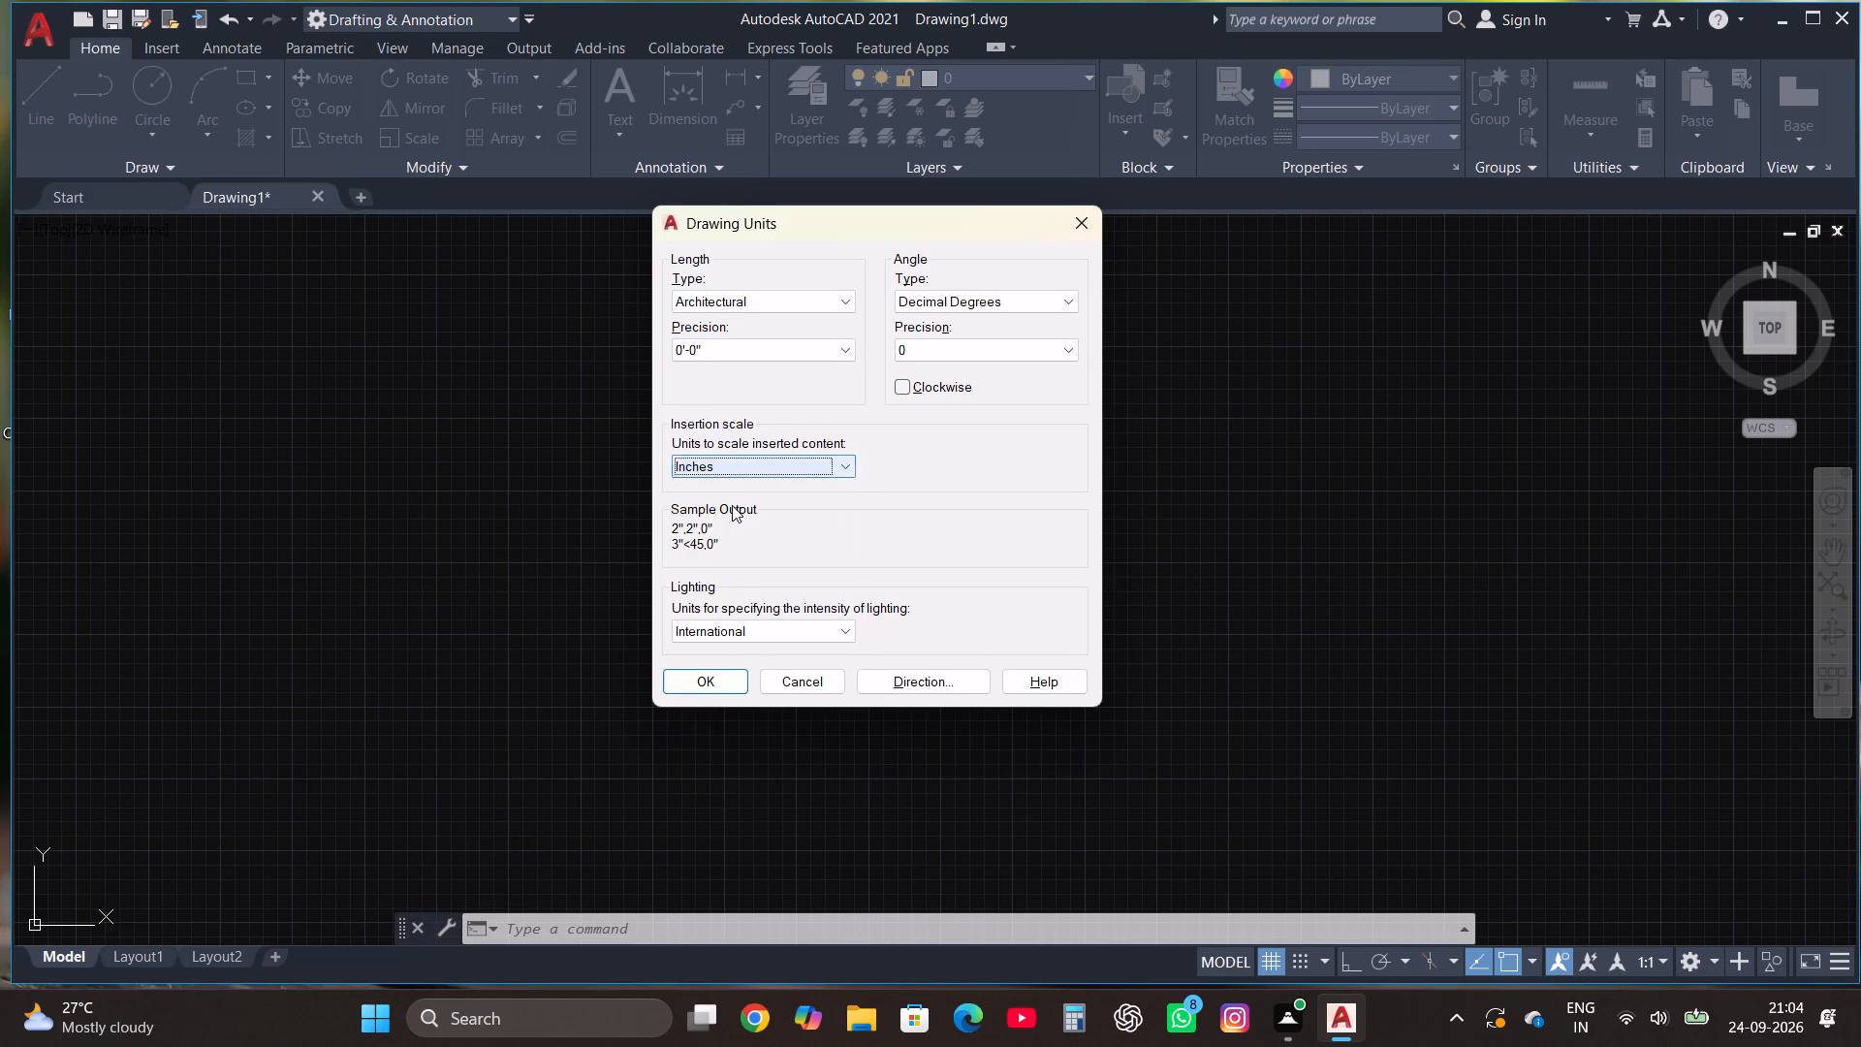
{"action": "left_click", "coordinate": [717, 686]}
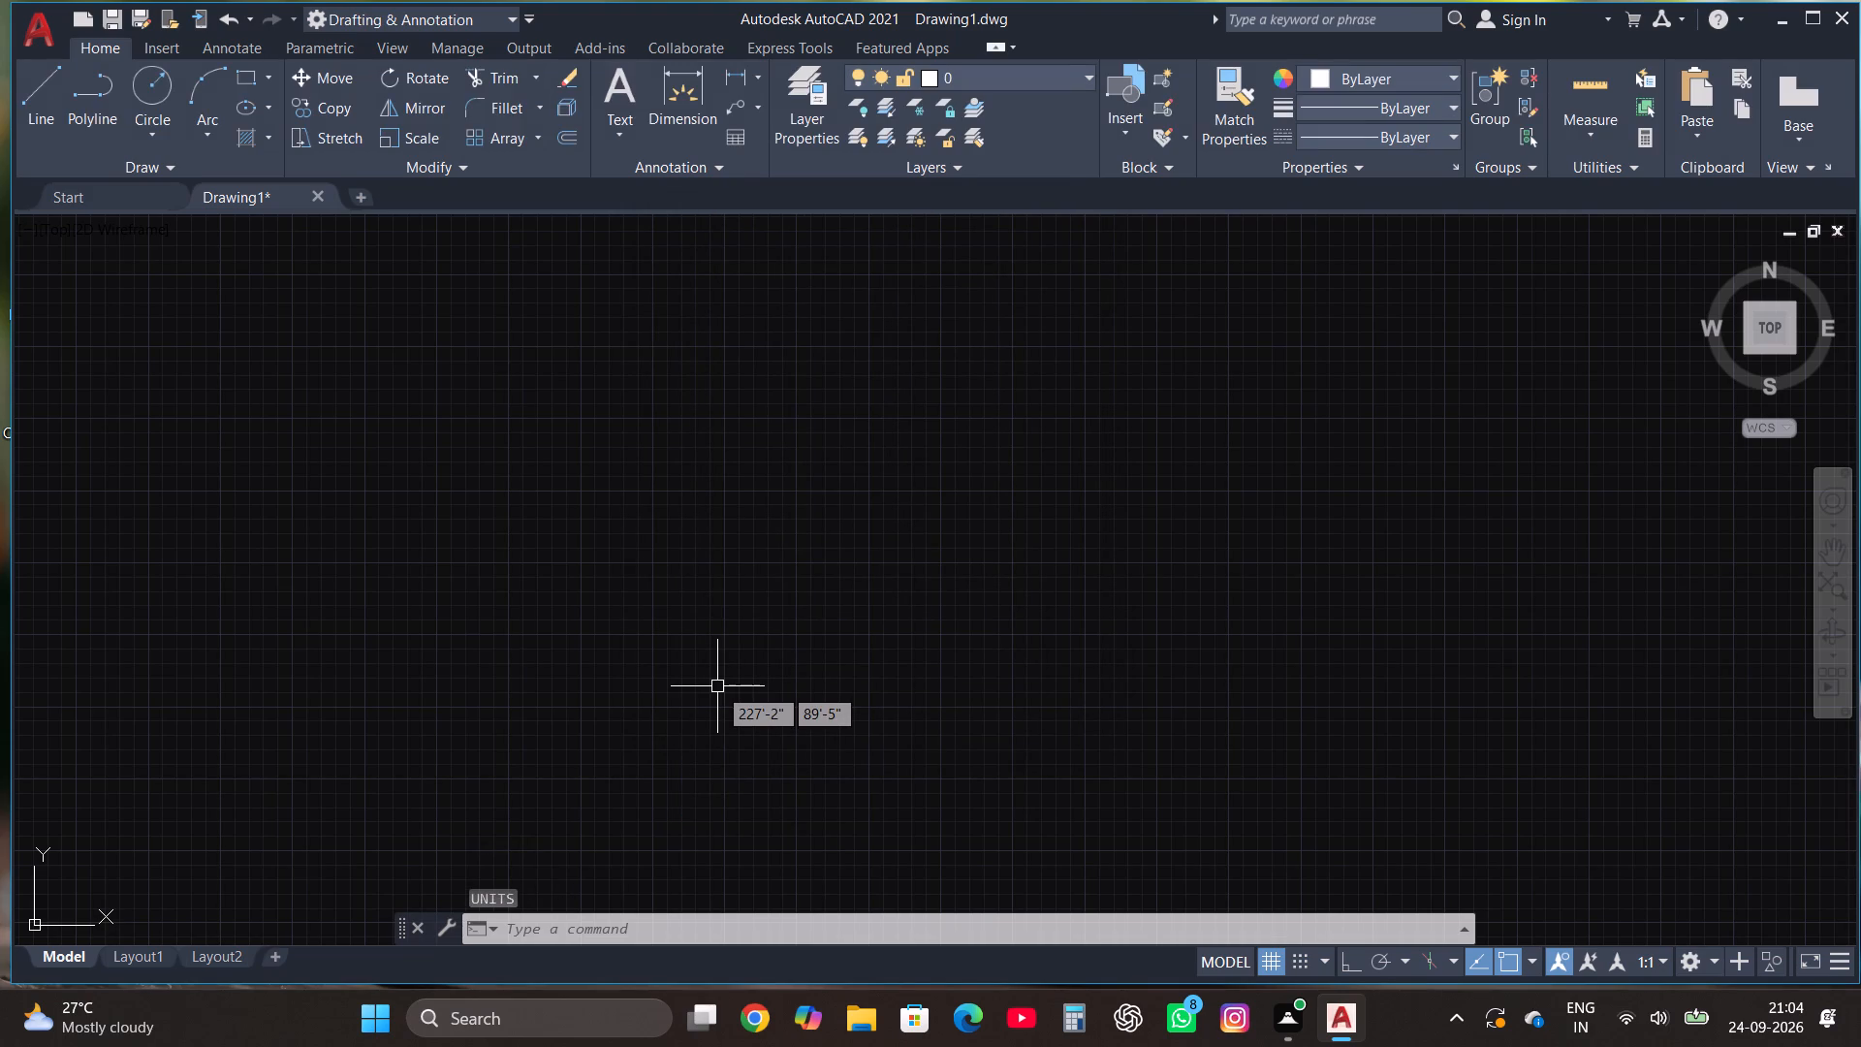
Set the ISO-25 dimension style's primary units to Architectural with 0'-0" precision.
{"action": "type", "text": "dim"}
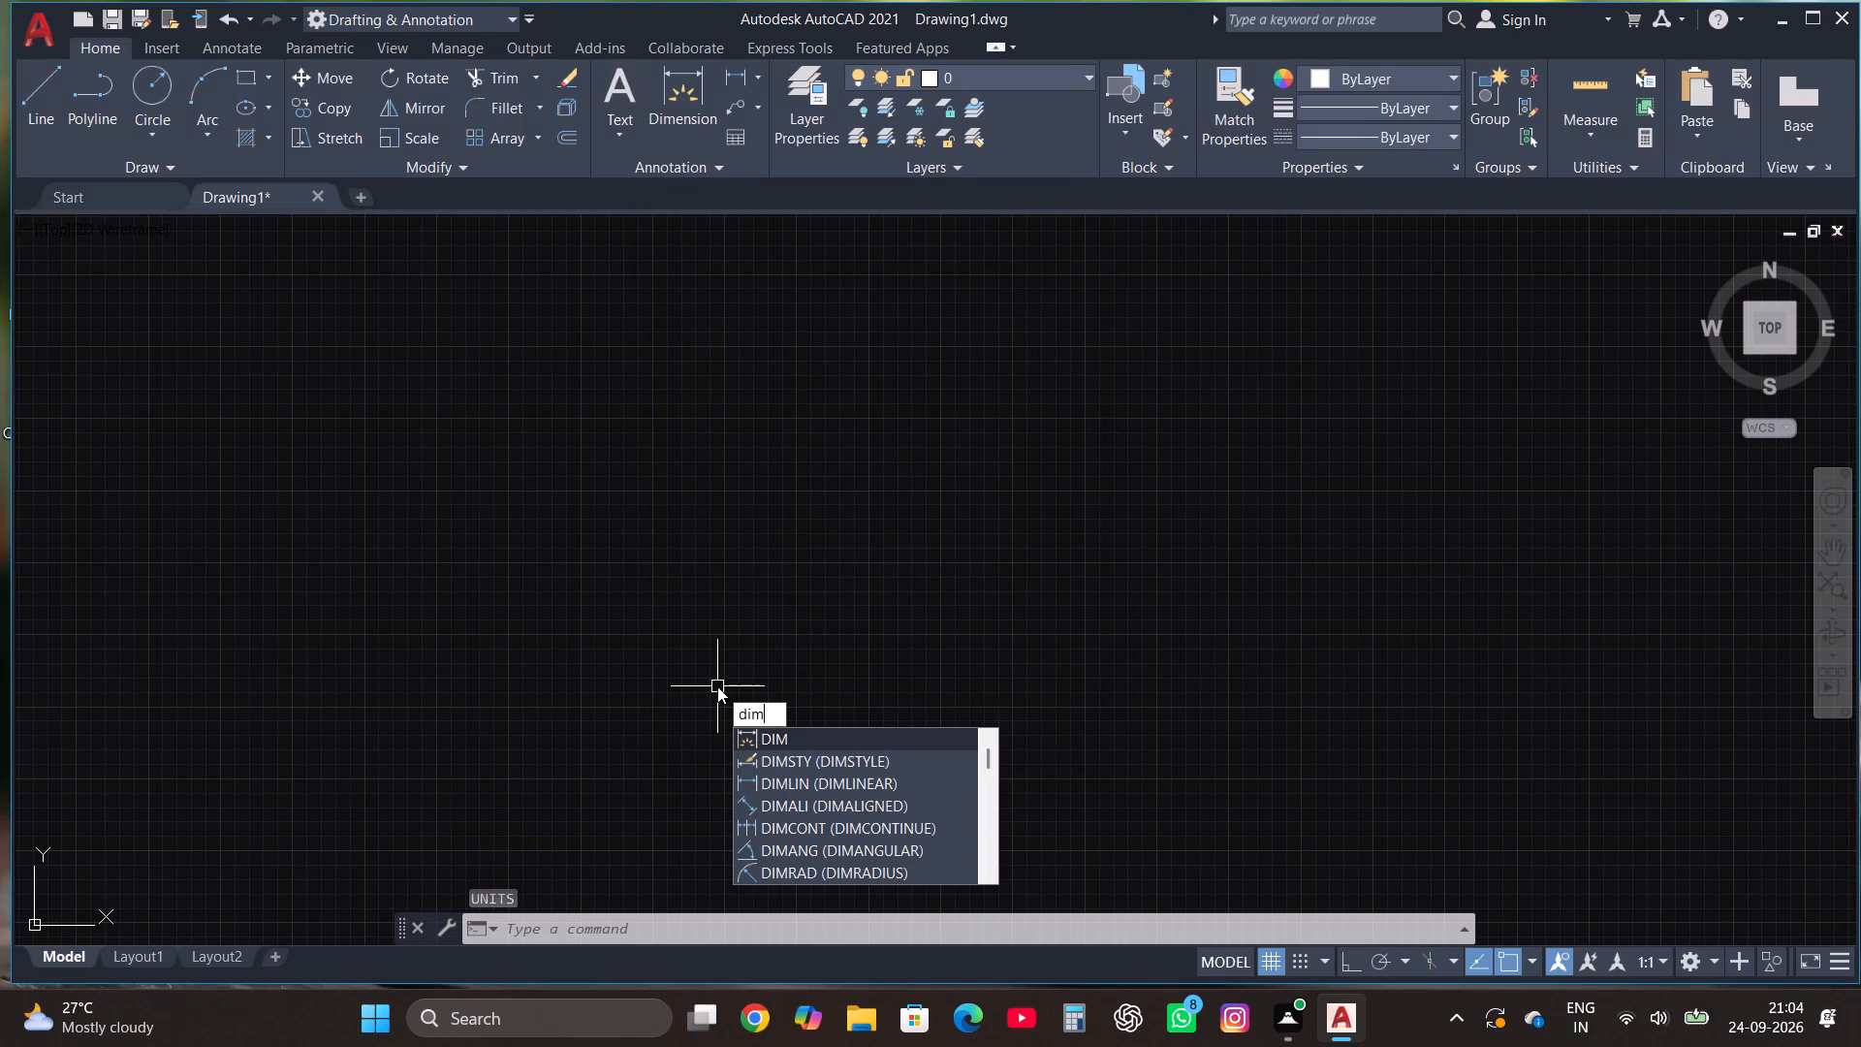
{"action": "left_click", "coordinate": [771, 763]}
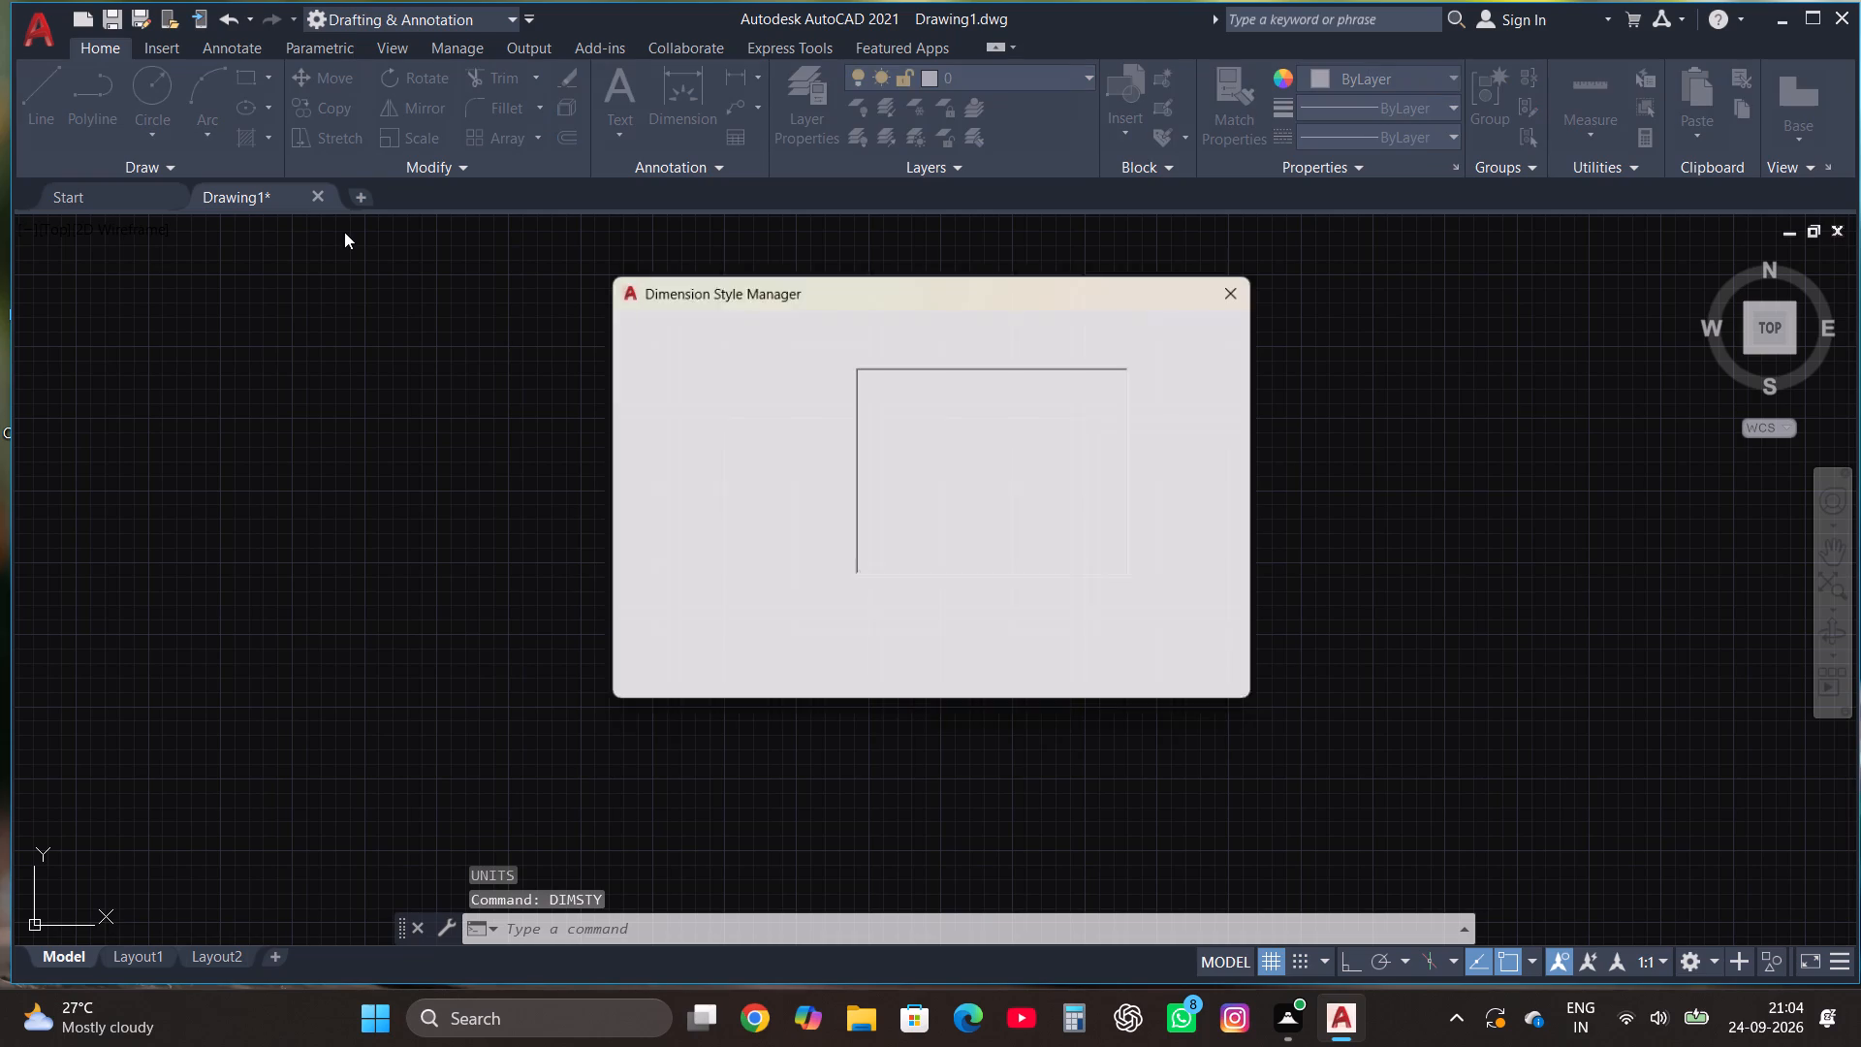
{"action": "left_click", "coordinate": [1183, 454]}
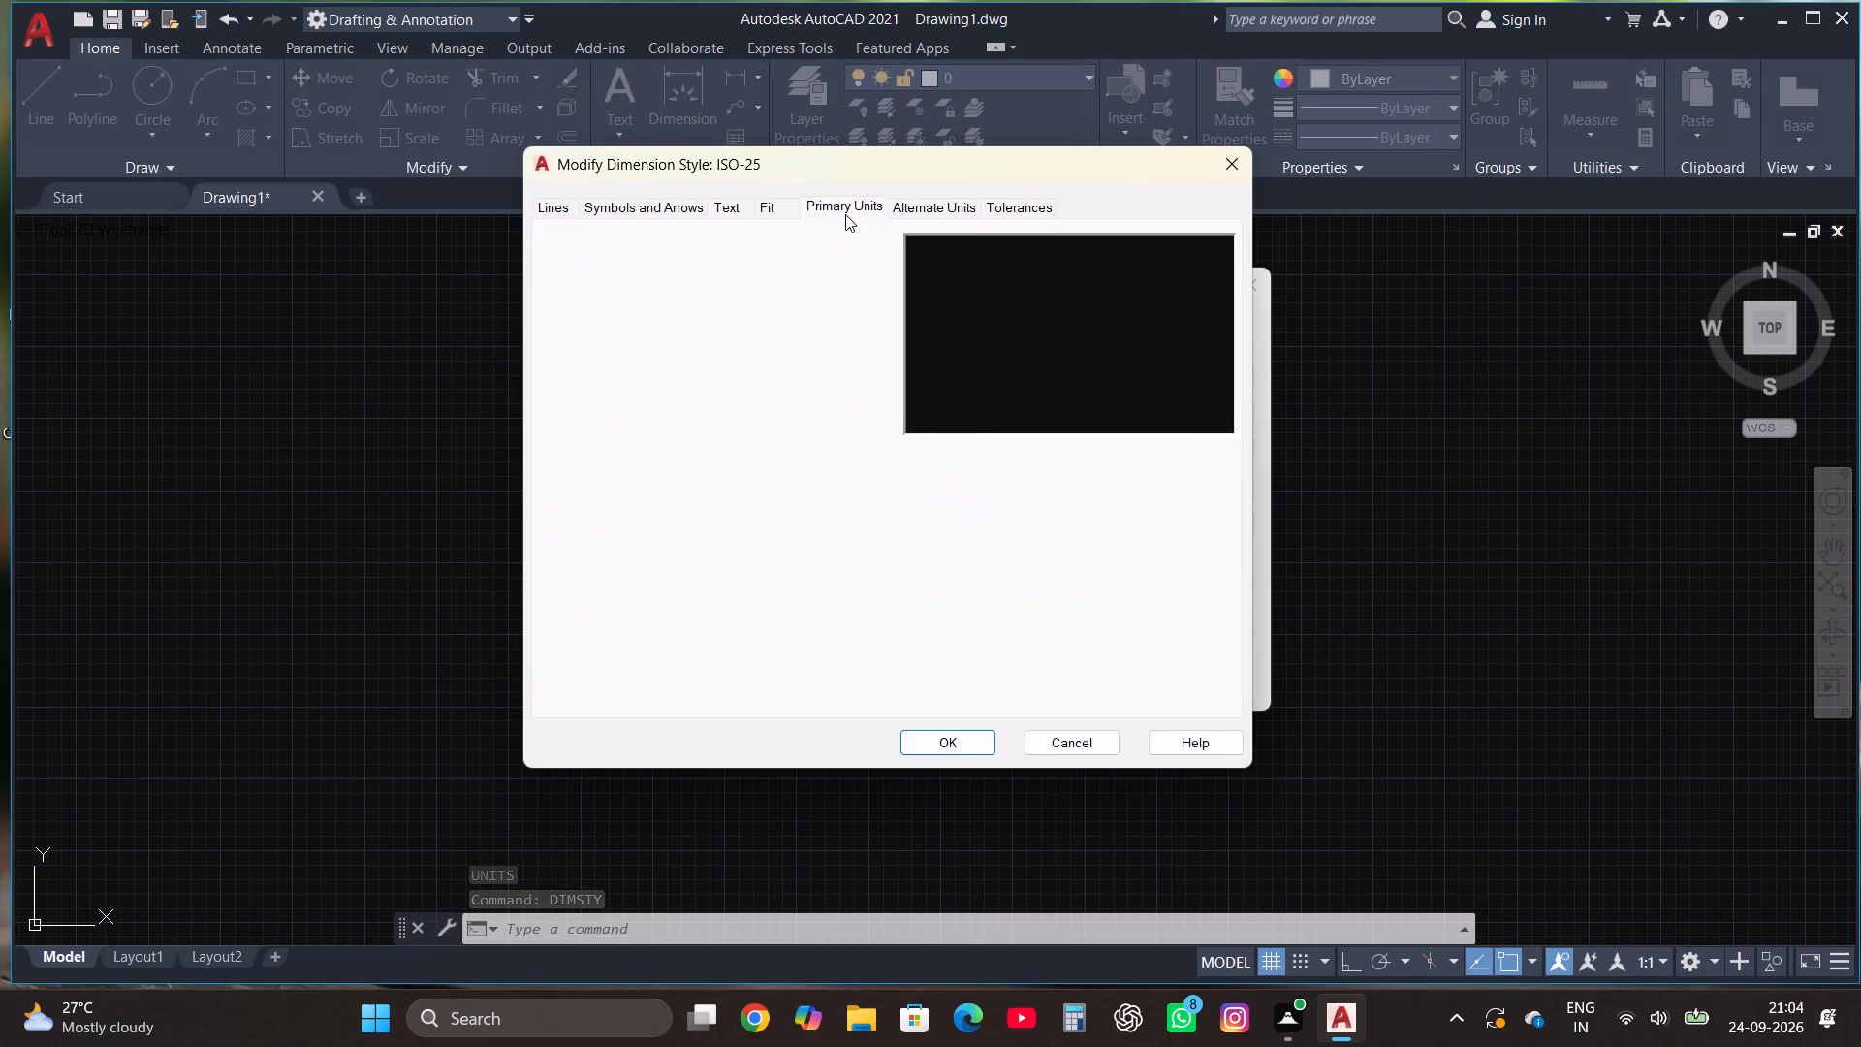
{"action": "left_click", "coordinate": [844, 214]}
{"action": "left_click", "coordinate": [818, 256]}
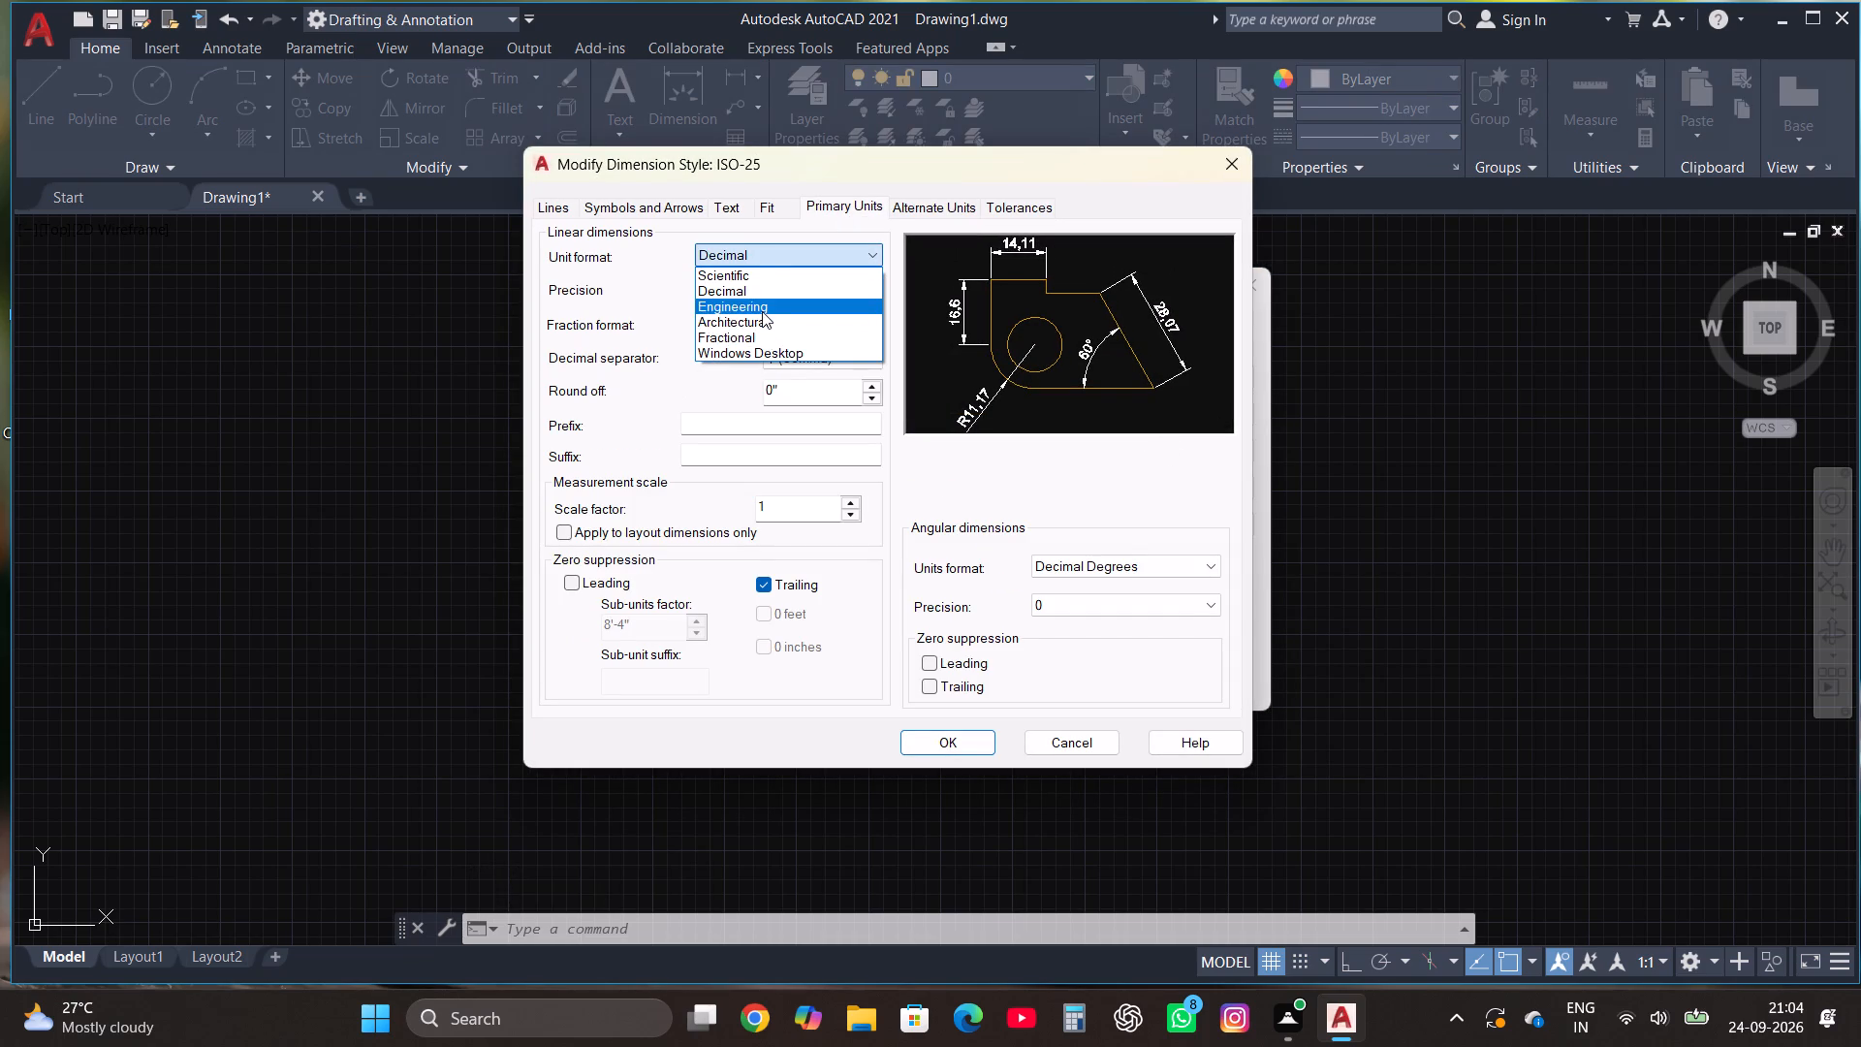
{"action": "left_click", "coordinate": [762, 323]}
{"action": "left_click", "coordinate": [789, 293]}
{"action": "left_click", "coordinate": [778, 312]}
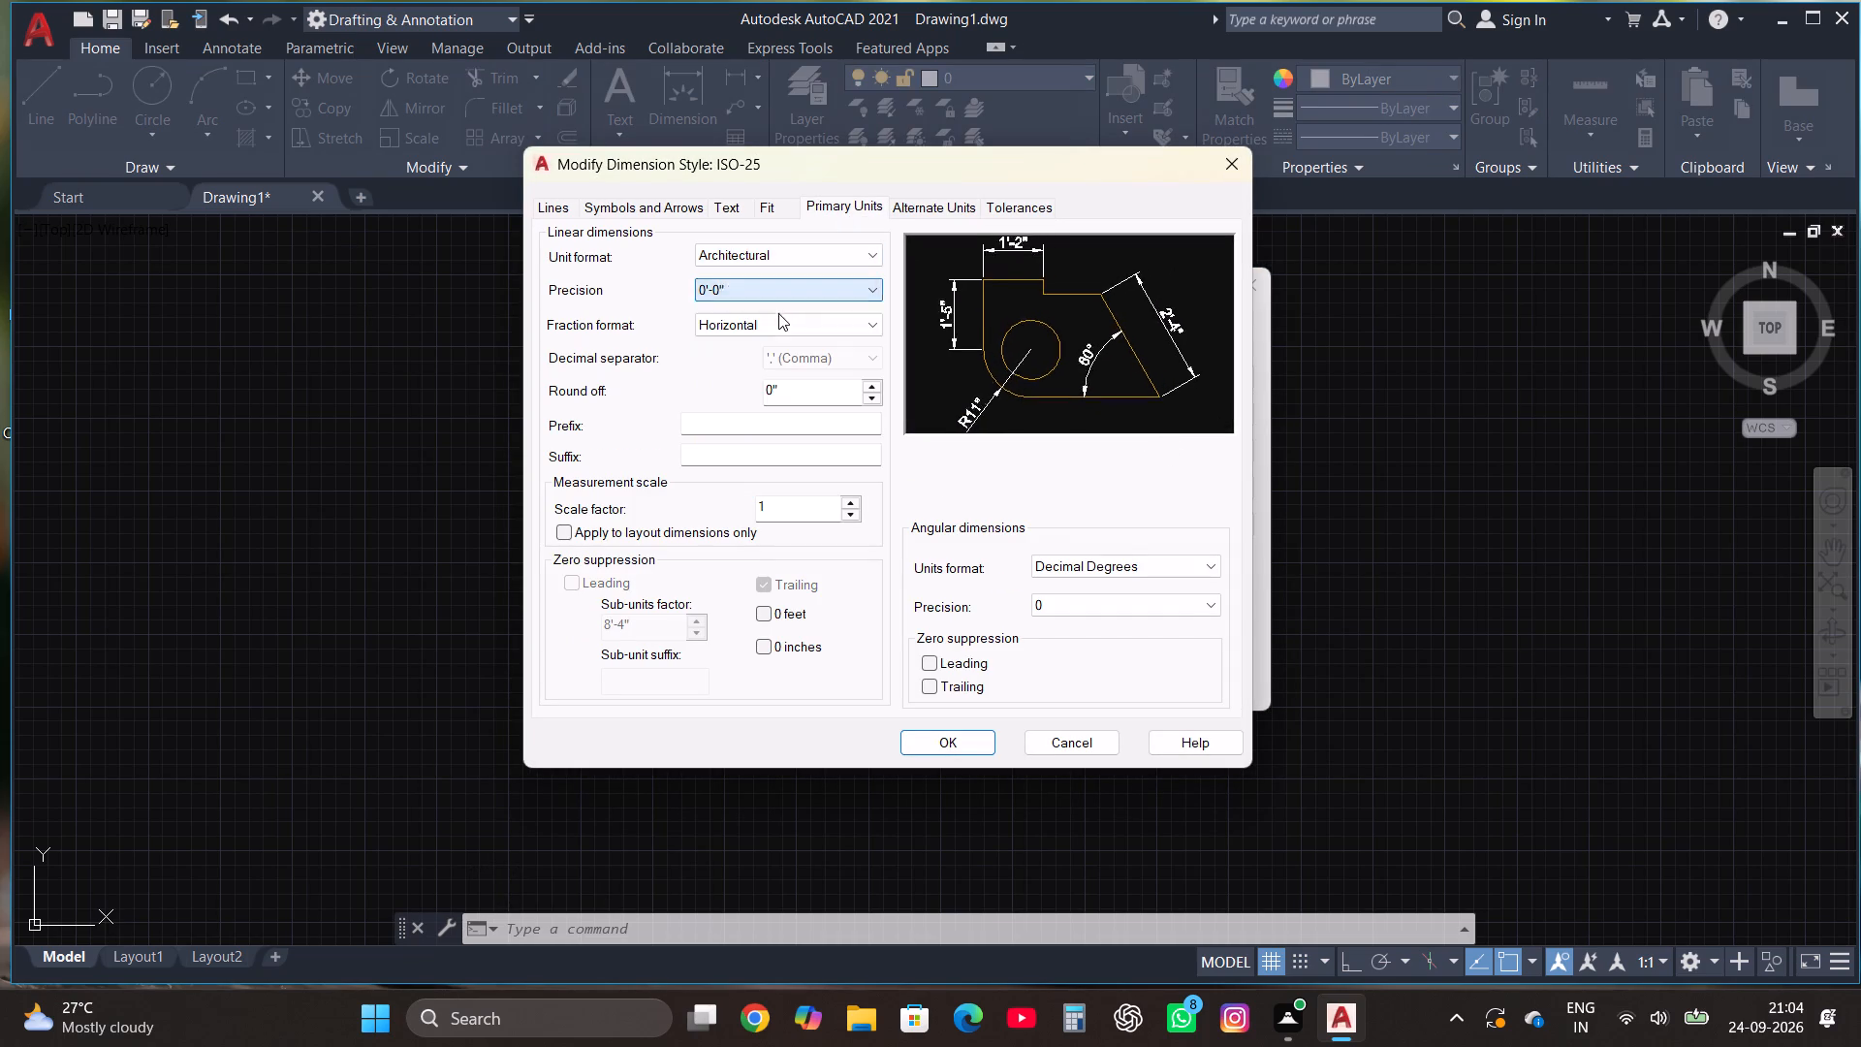
Set the ISO-25 dimension text height to 10" and make that style current.
{"action": "left_click", "coordinate": [716, 202]}
{"action": "left_click_drag", "start_coordinate": [850, 377], "coordinate": [779, 382]}
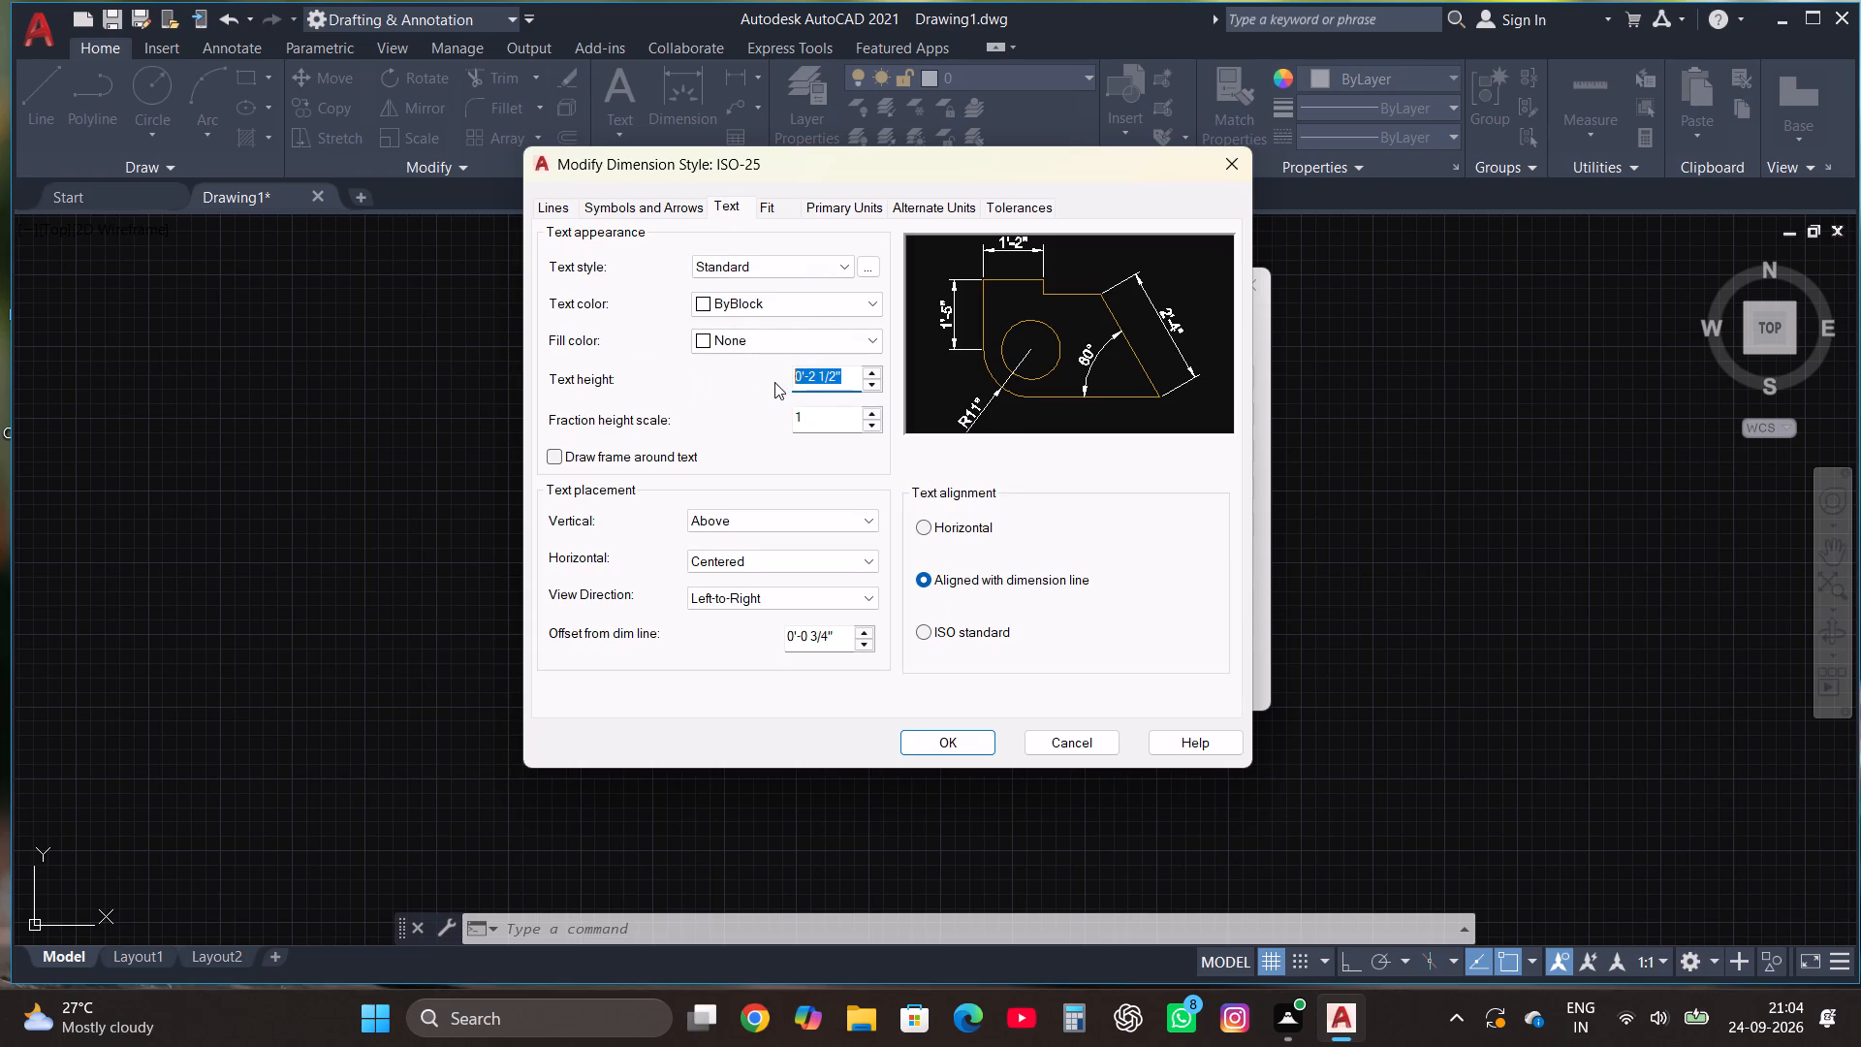
{"action": "type", "text": "10\""}
{"action": "left_click", "coordinate": [924, 742]}
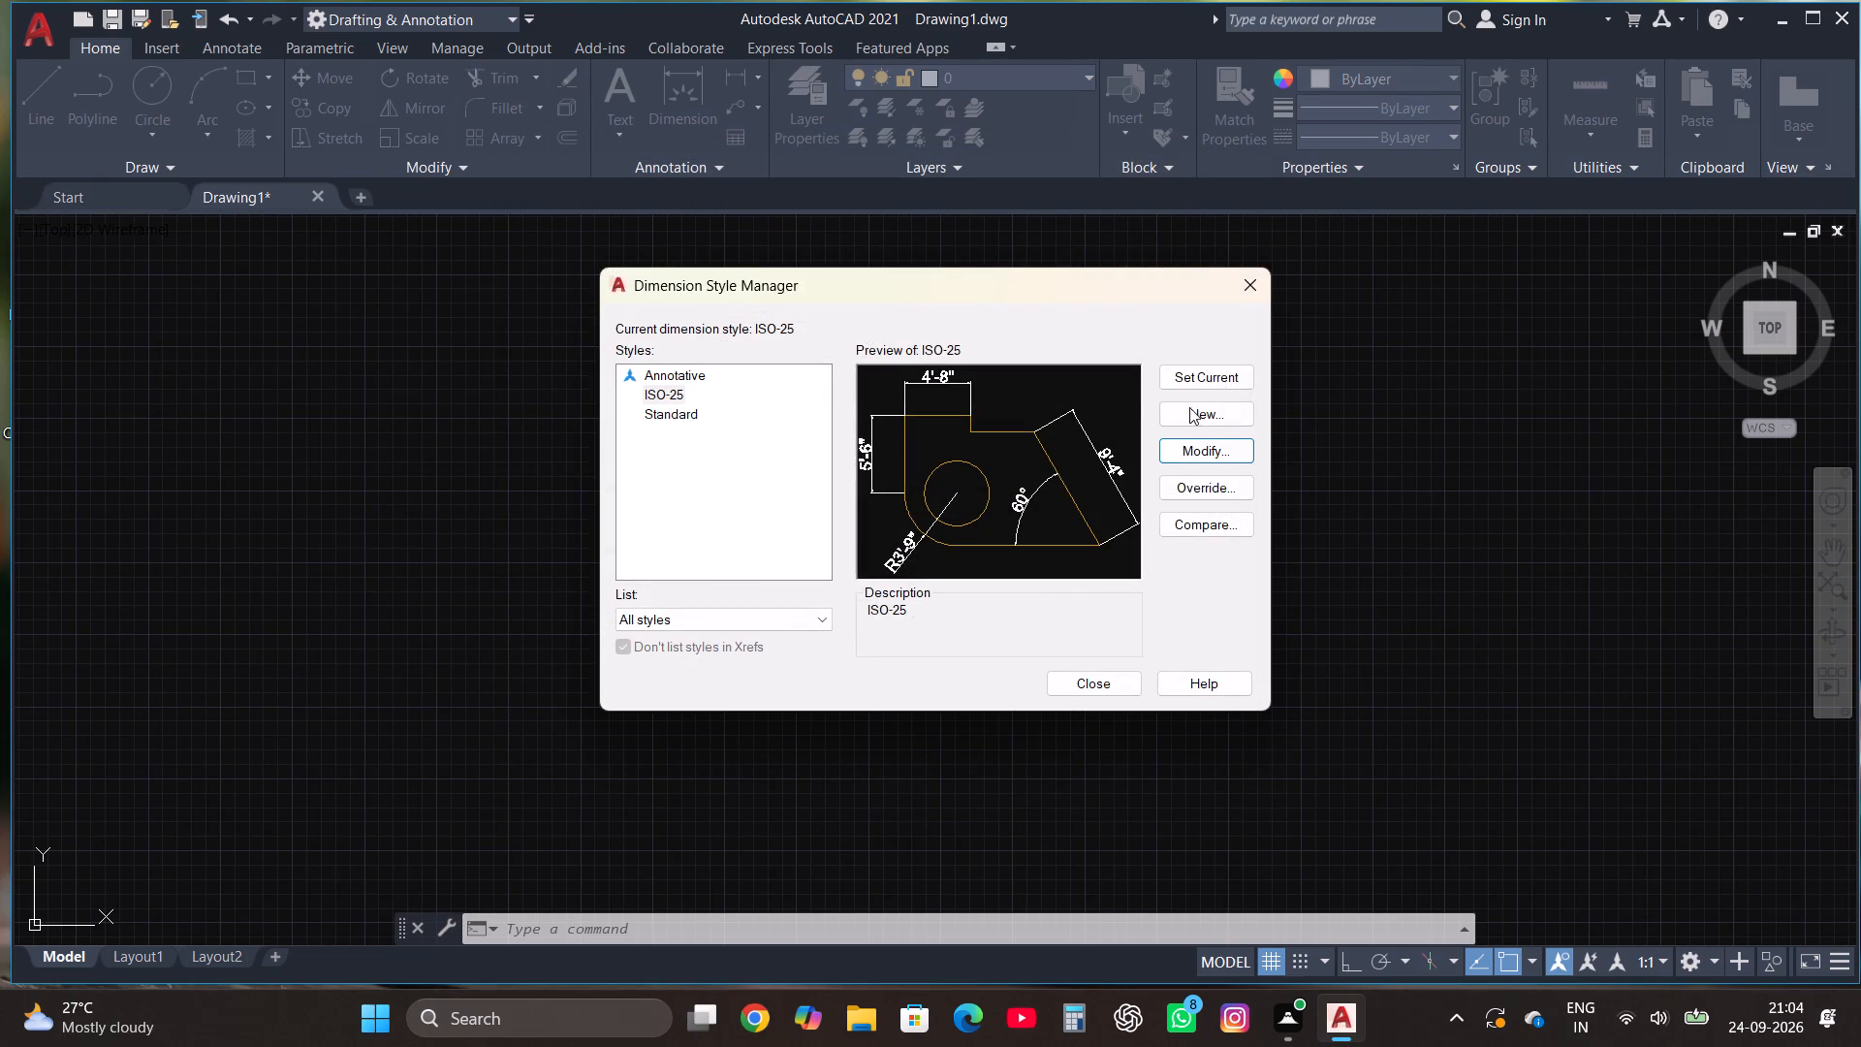
{"action": "left_click", "coordinate": [1209, 376]}
{"action": "left_click", "coordinate": [1084, 683]}
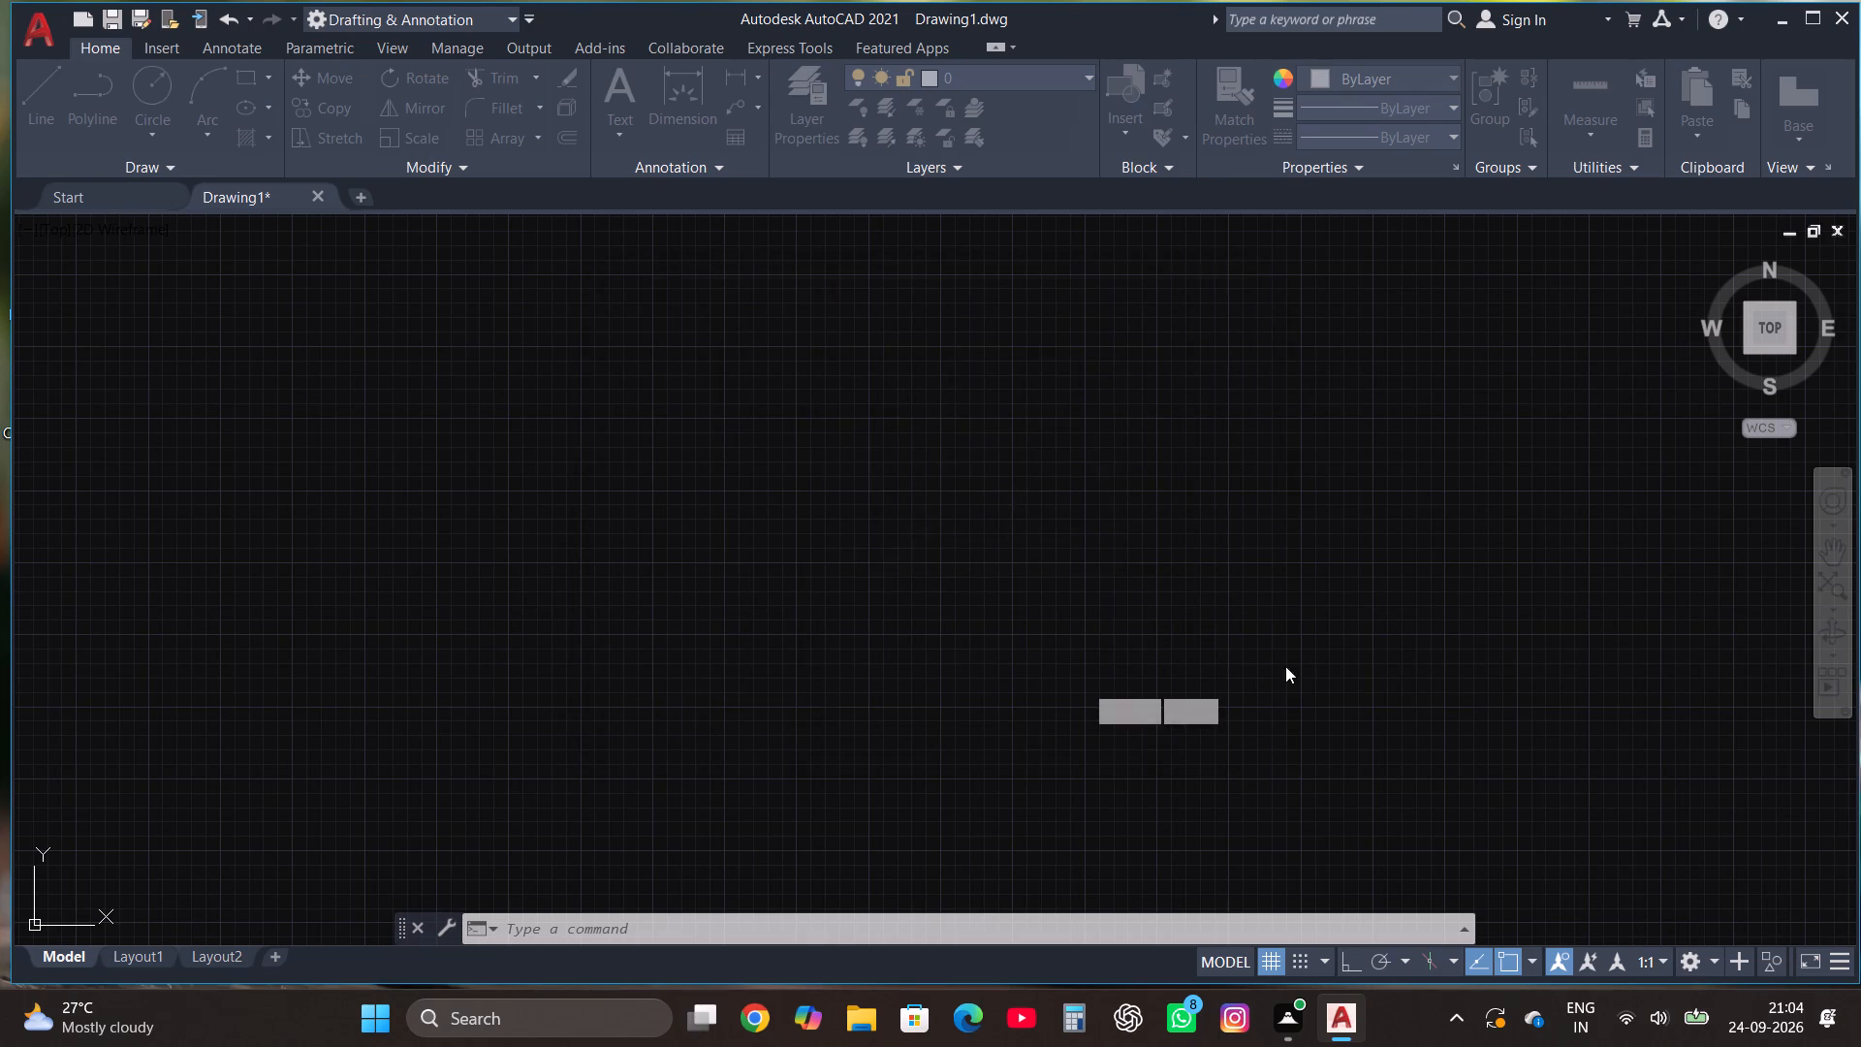
Draw a 30' by 40' rectangle as the outer boundary of the plan.
{"action": "scroll", "coordinate": [1331, 642], "scroll_direction": "down", "scroll_amount": 2}
{"action": "scroll", "coordinate": [1250, 573], "scroll_direction": "up", "scroll_amount": 1}
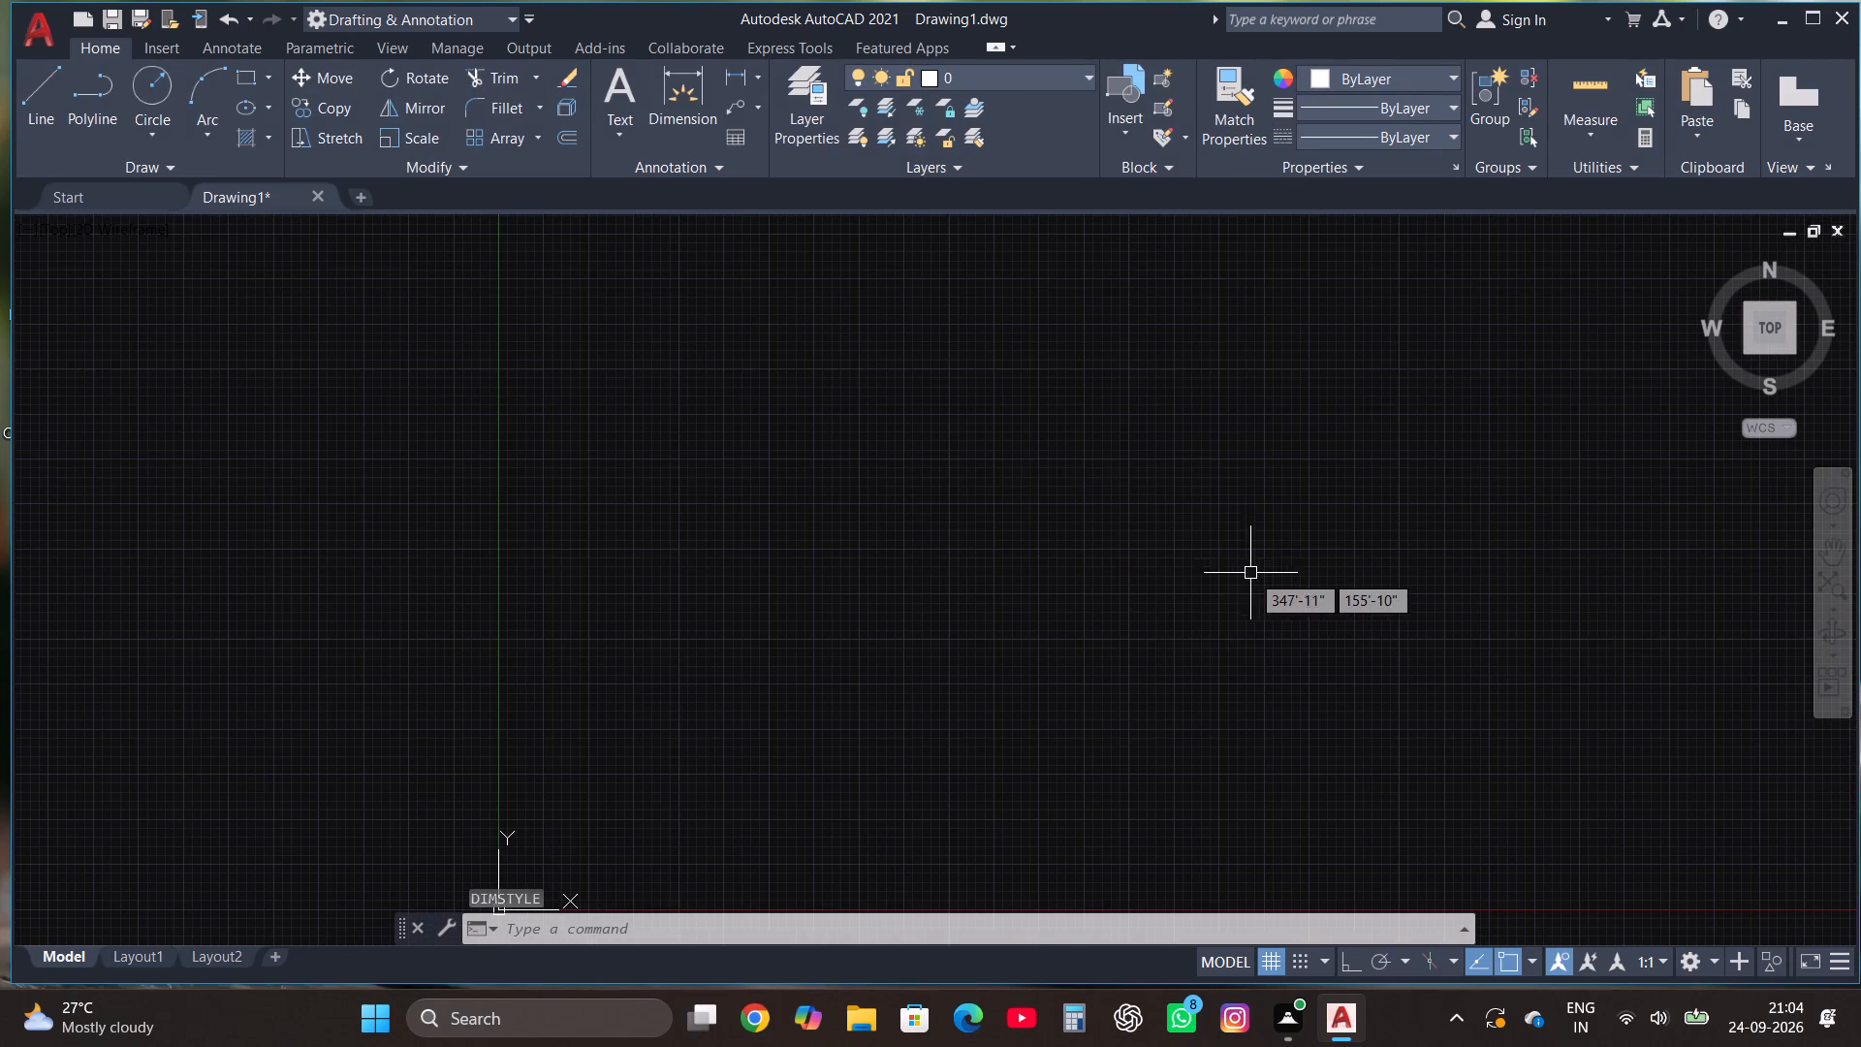
{"action": "left_click", "coordinate": [245, 72]}
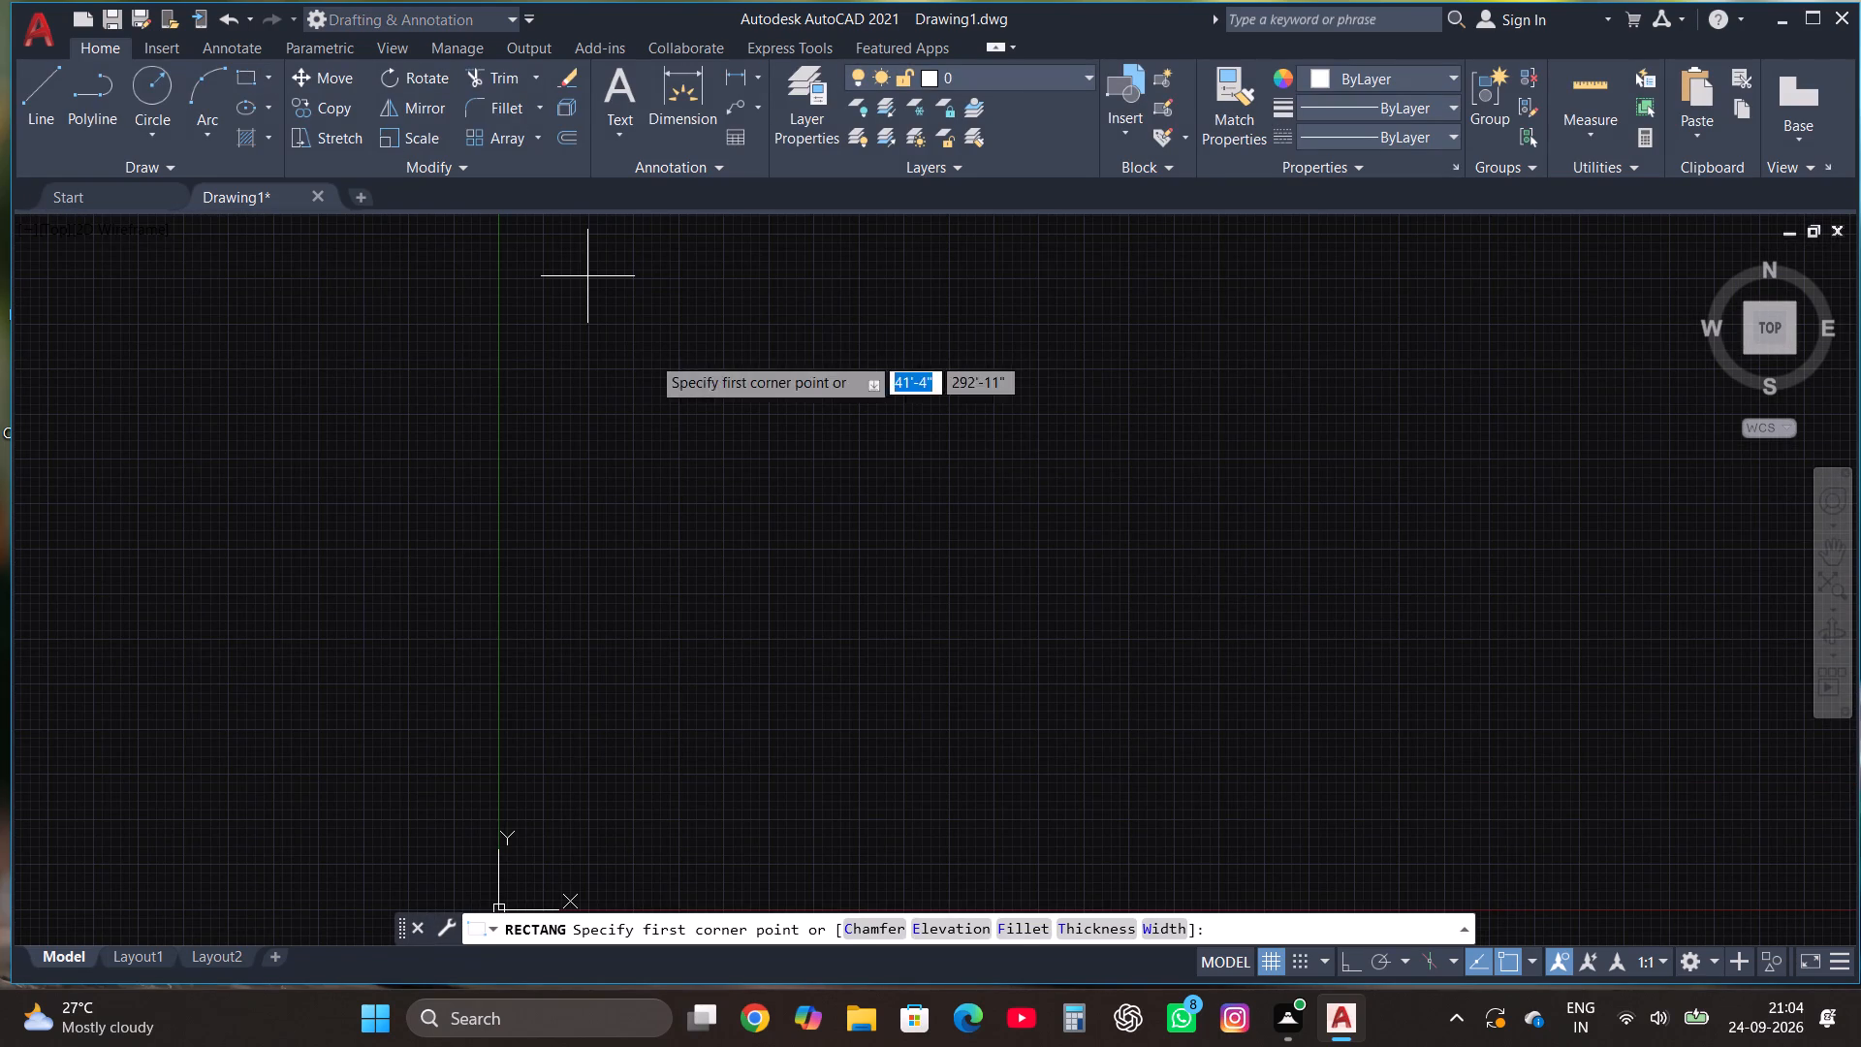
{"action": "left_click", "coordinate": [682, 431]}
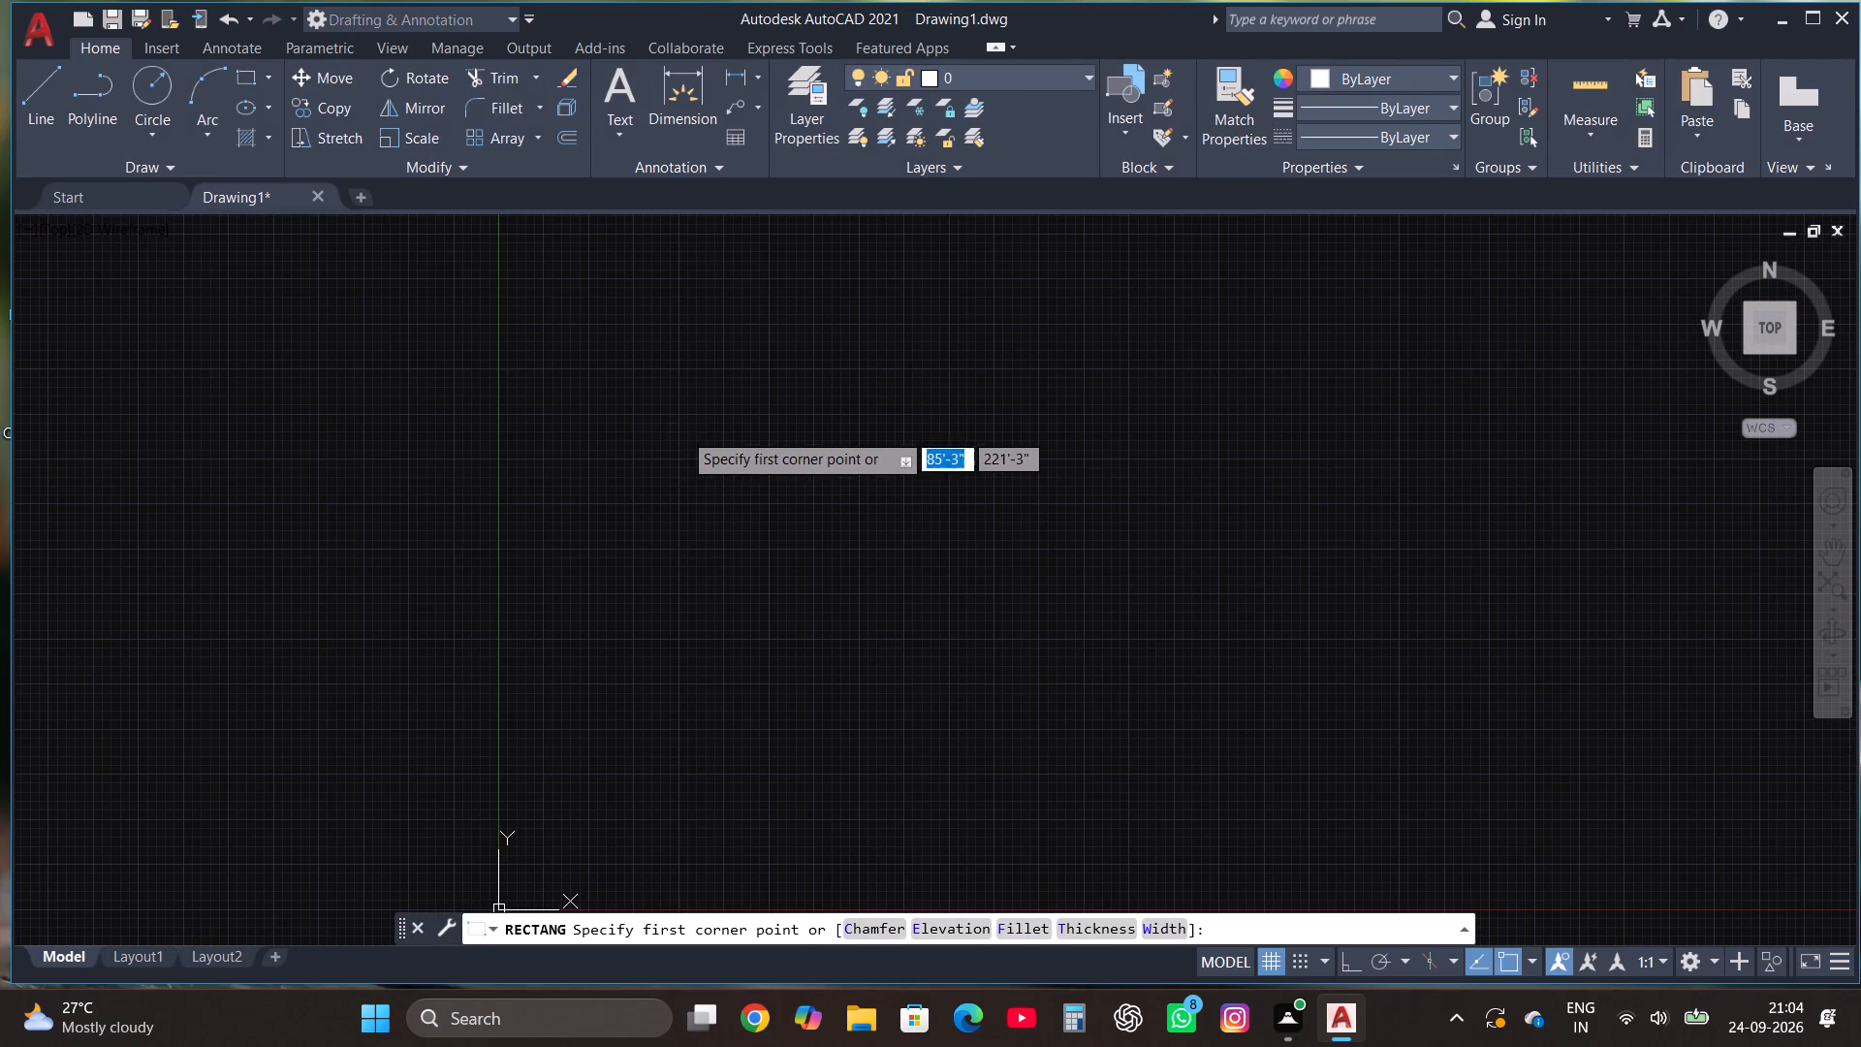
{"action": "type", "text": "30',"}
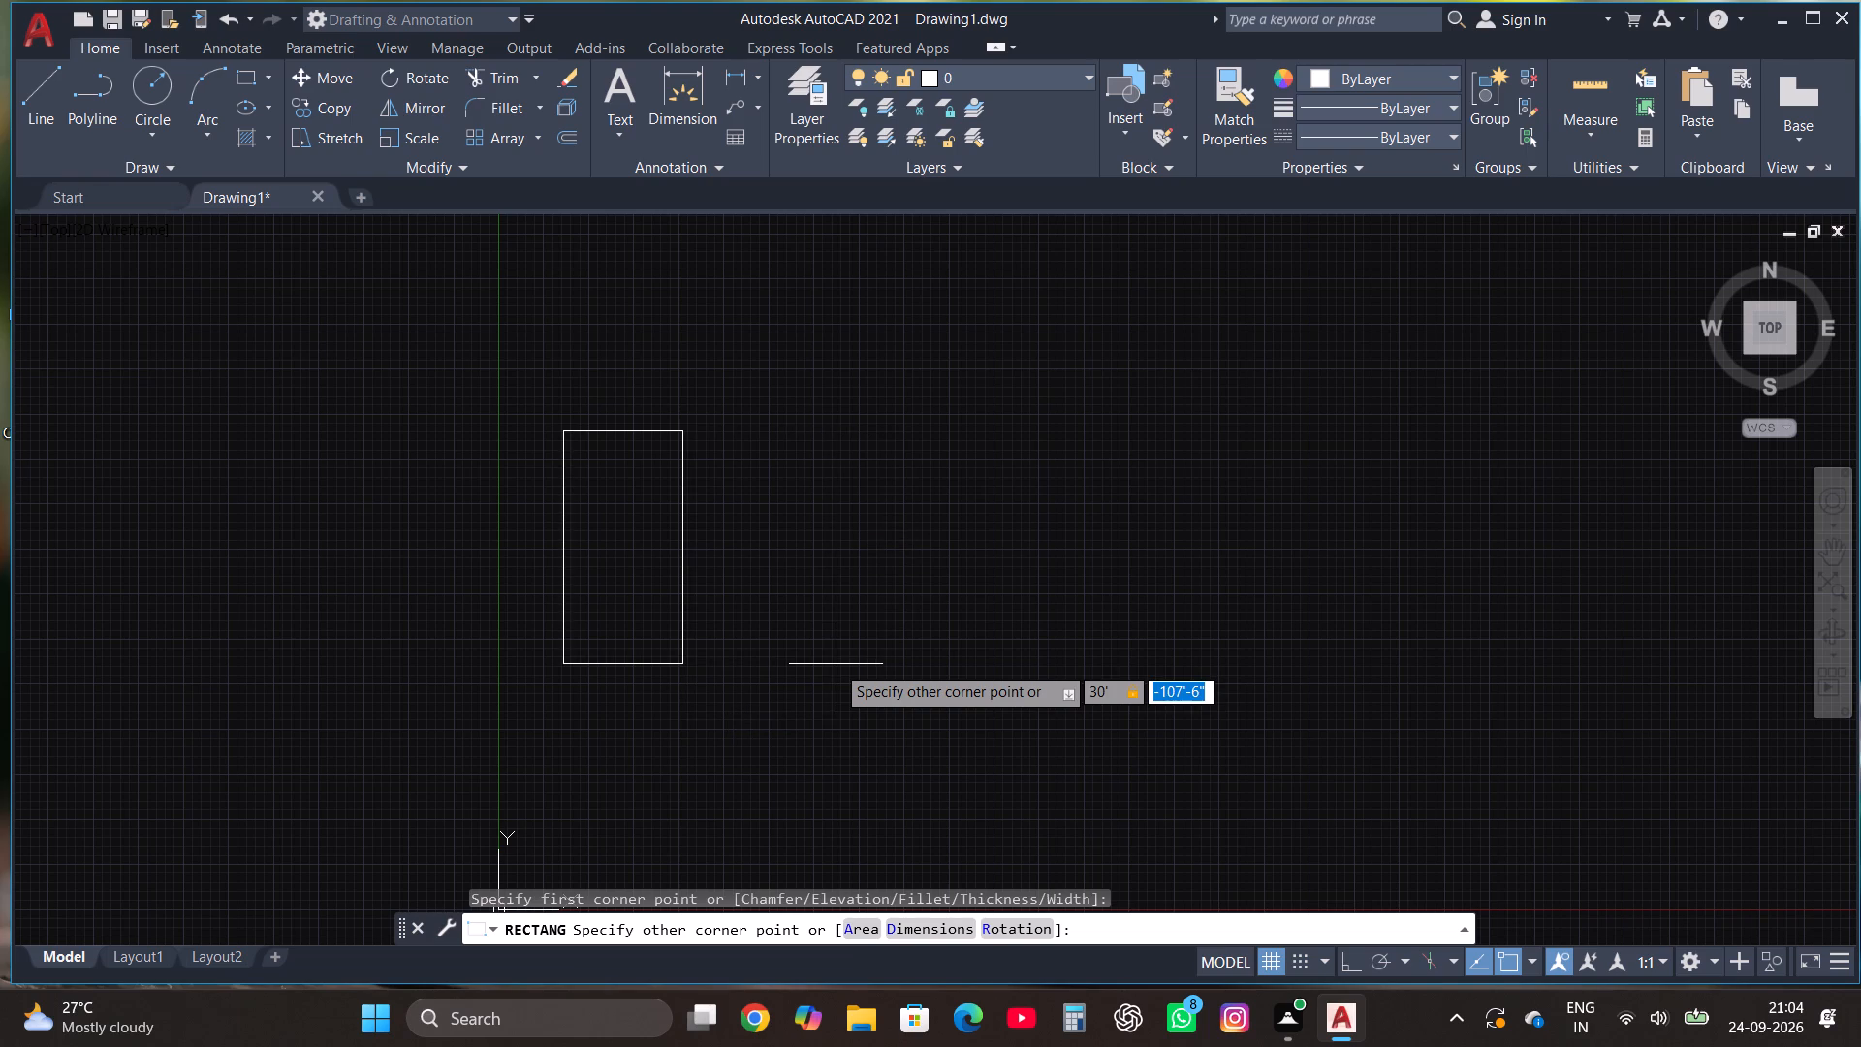
{"action": "type", "text": "40'"}
{"action": "key", "text": "Return"}
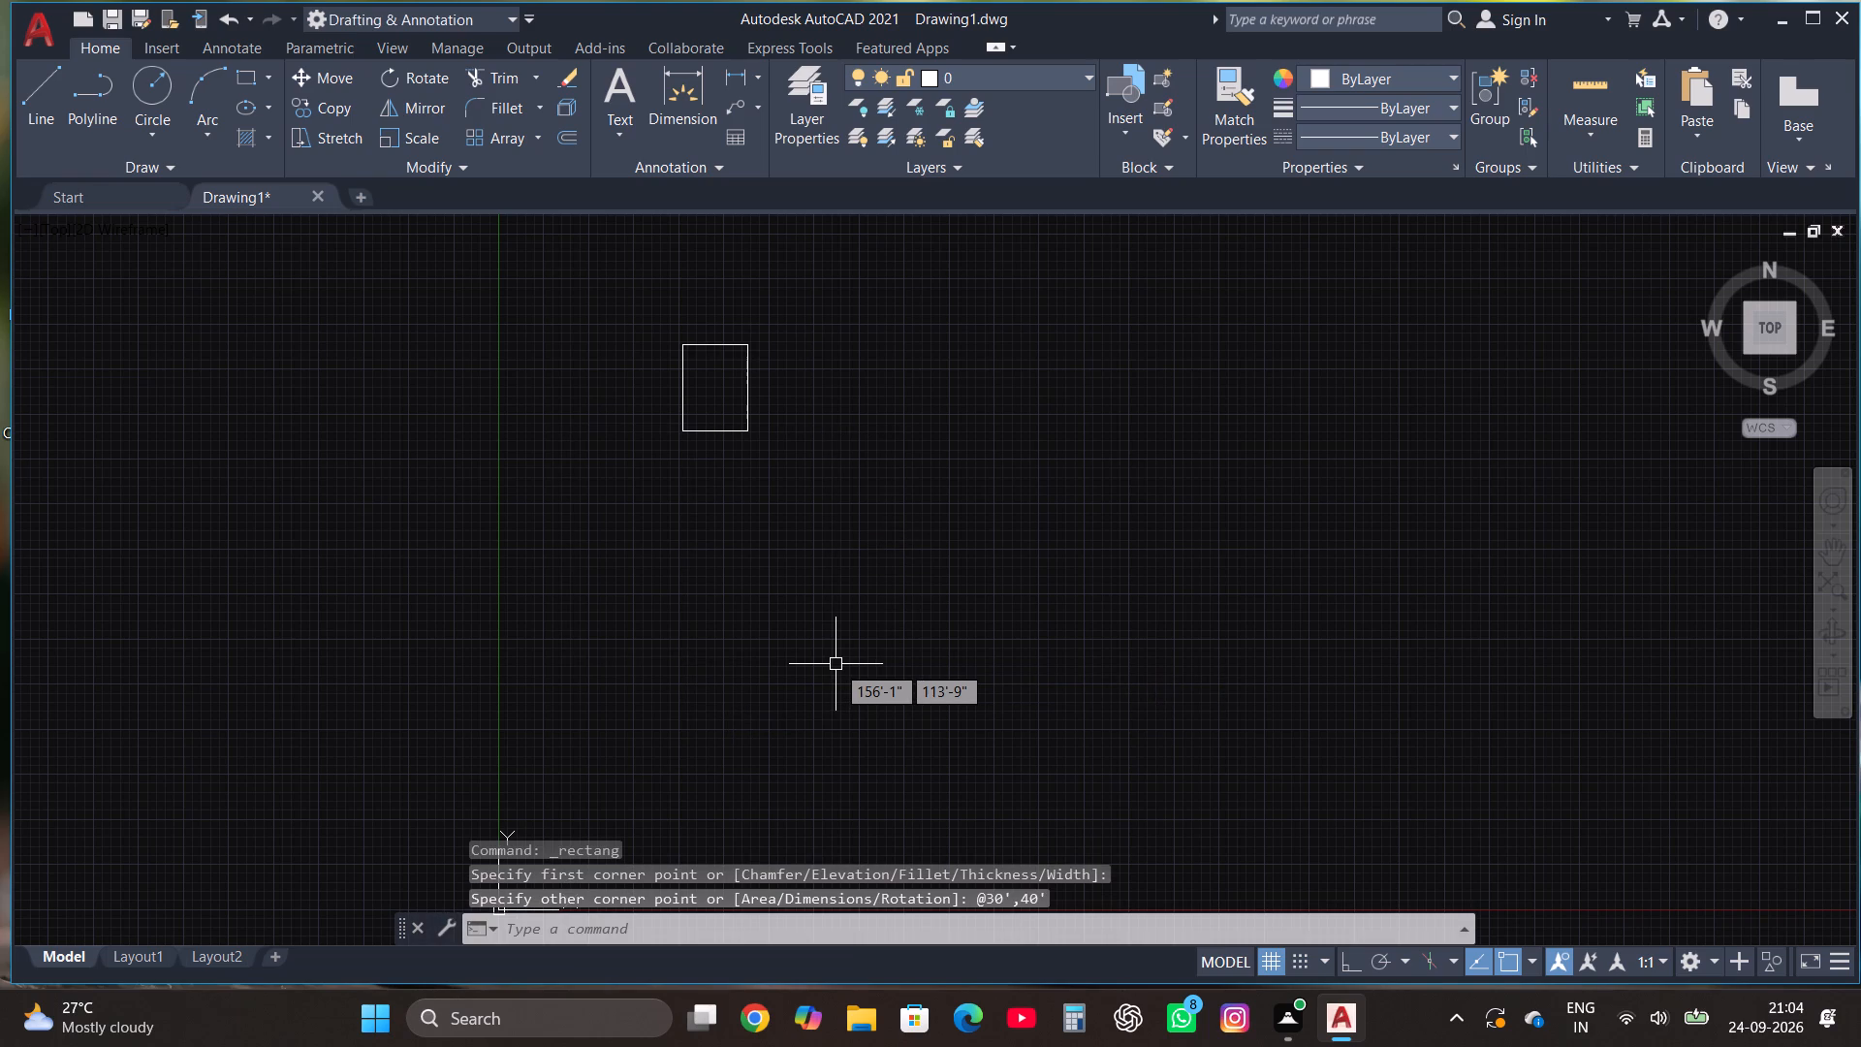
Offset the 30' by 40' rectangle inward by 9" to form the outer wall thickness.
{"action": "scroll", "coordinate": [836, 664], "scroll_direction": "down", "scroll_amount": 1}
{"action": "scroll", "coordinate": [799, 469], "scroll_direction": "up", "scroll_amount": 2}
{"action": "scroll", "coordinate": [674, 460], "scroll_direction": "up", "scroll_amount": 1}
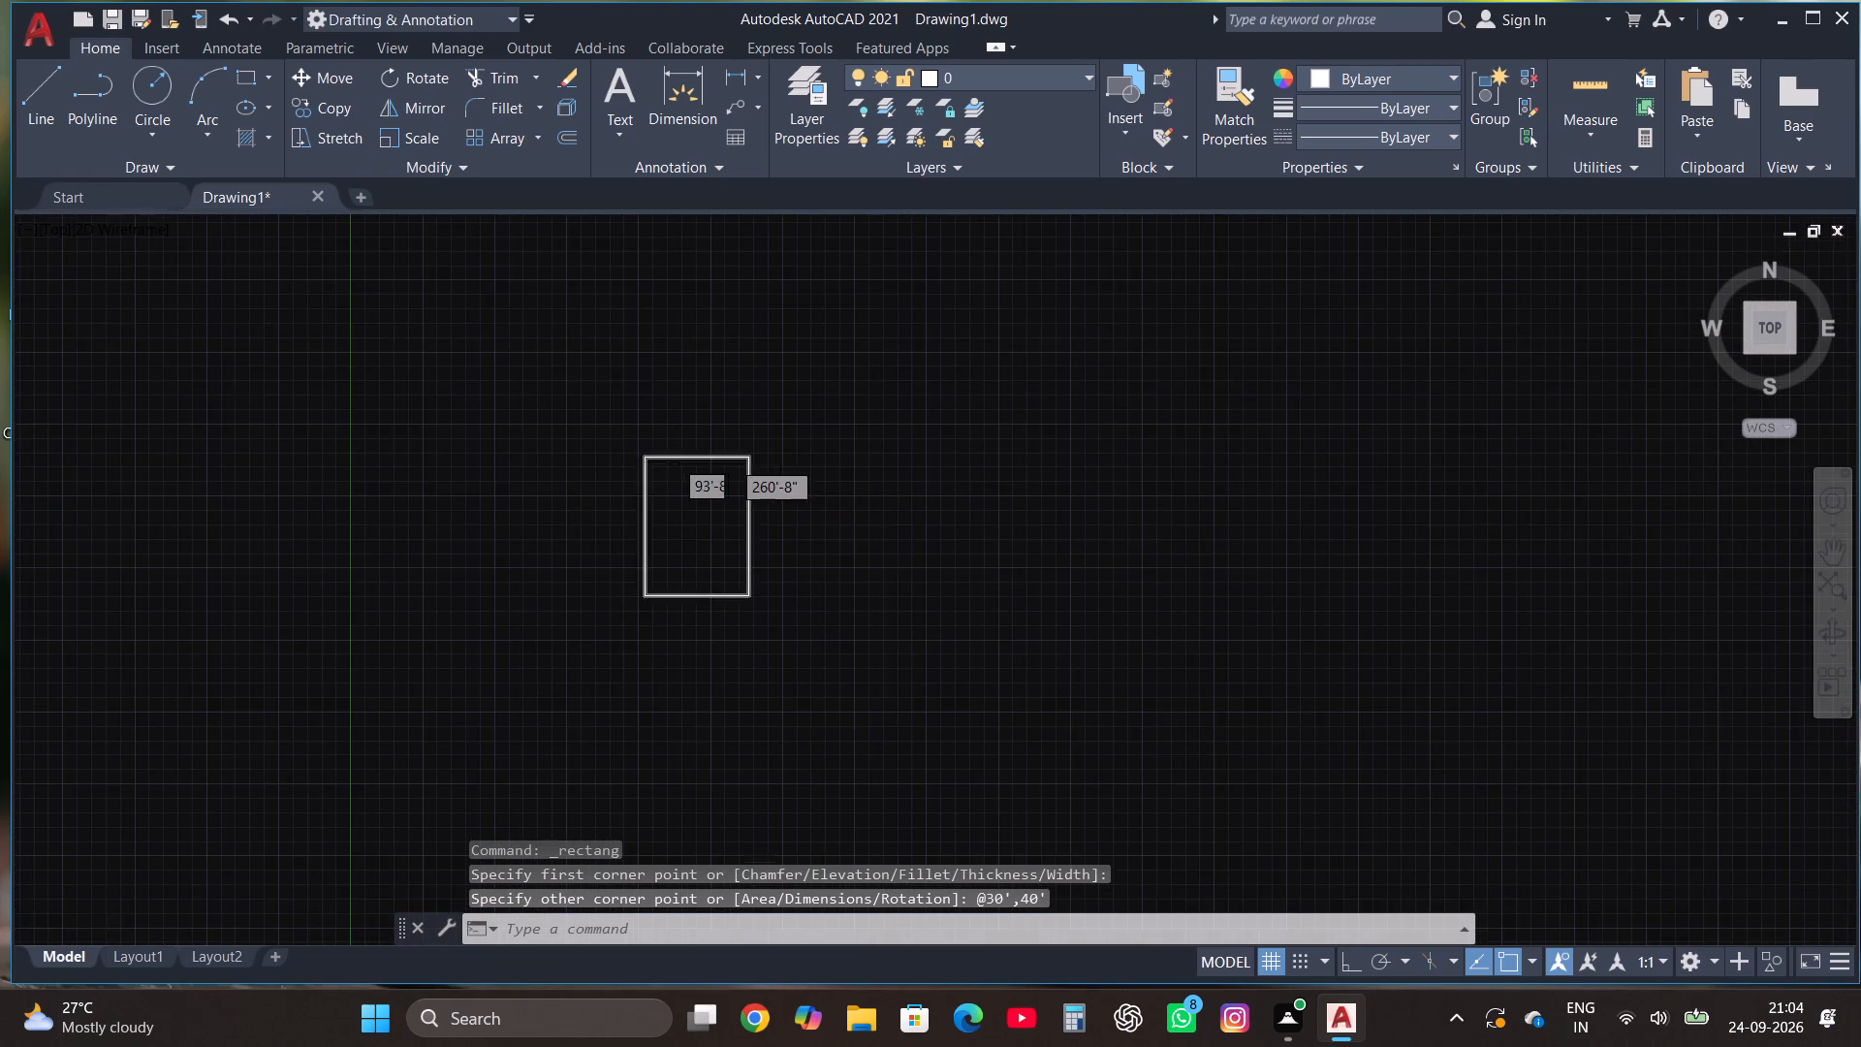
{"action": "left_click", "coordinate": [675, 460]}
{"action": "left_click", "coordinate": [569, 143]}
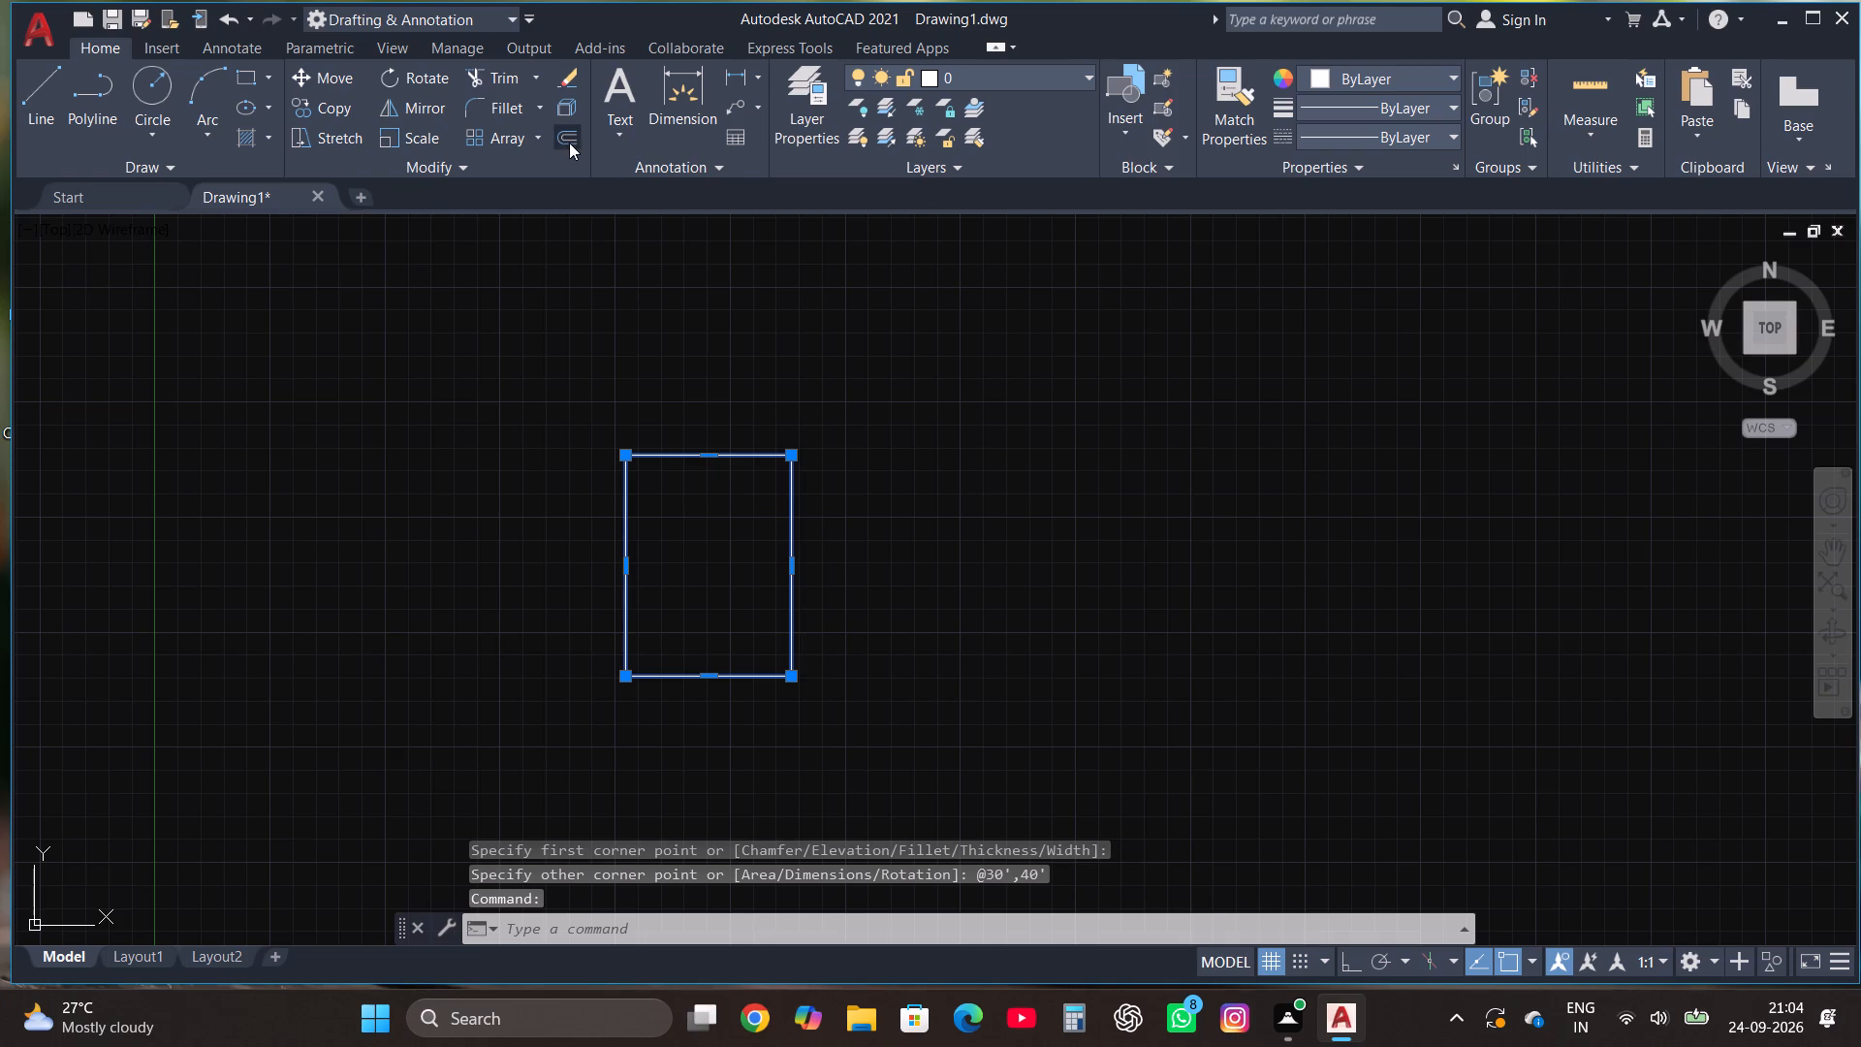
{"action": "left_click", "coordinate": [683, 457]}
{"action": "left_click", "coordinate": [683, 464]}
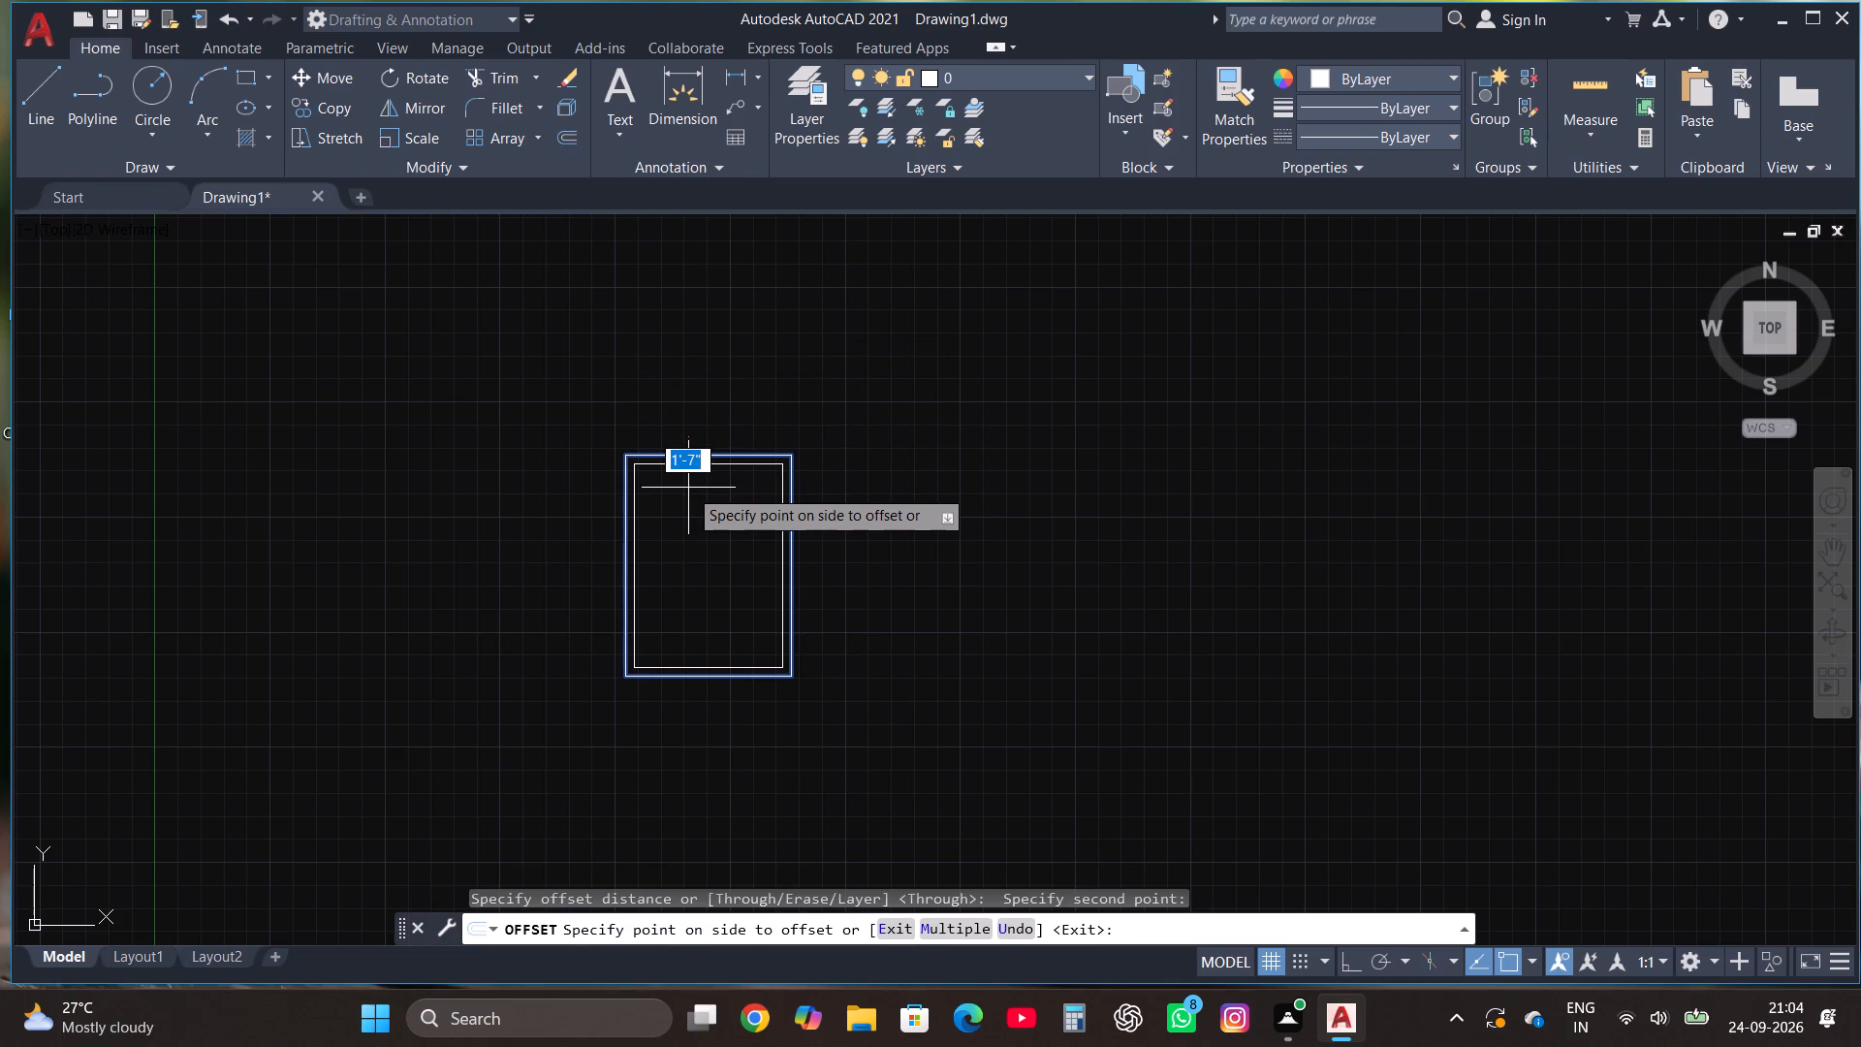
{"action": "type", "text": "9\""}
{"action": "key", "text": "Return"}
{"action": "key", "text": "Escape"}
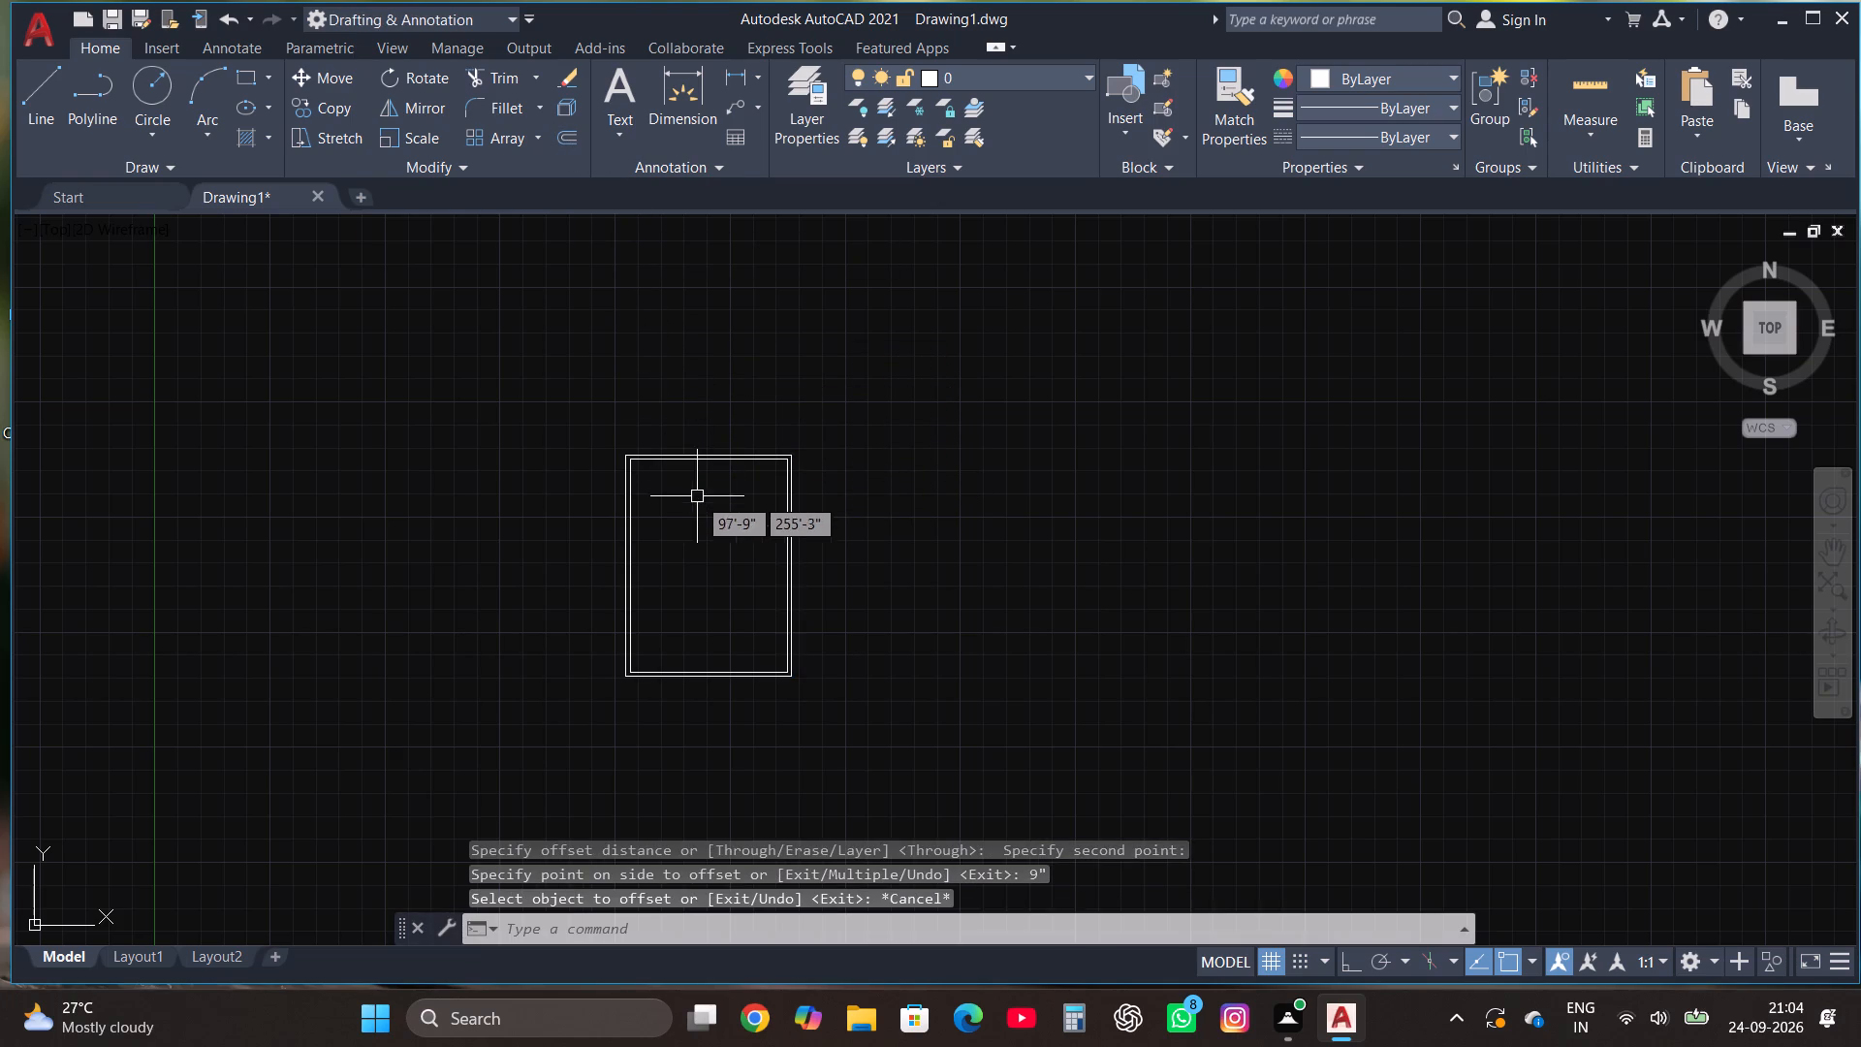
With Ortho on, outline a room from the inner top-left corner using lines 12' right, 11' down and 12' back left.
{"action": "scroll", "coordinate": [713, 510], "scroll_direction": "down", "scroll_amount": 2}
{"action": "scroll", "coordinate": [710, 503], "scroll_direction": "up", "scroll_amount": 4}
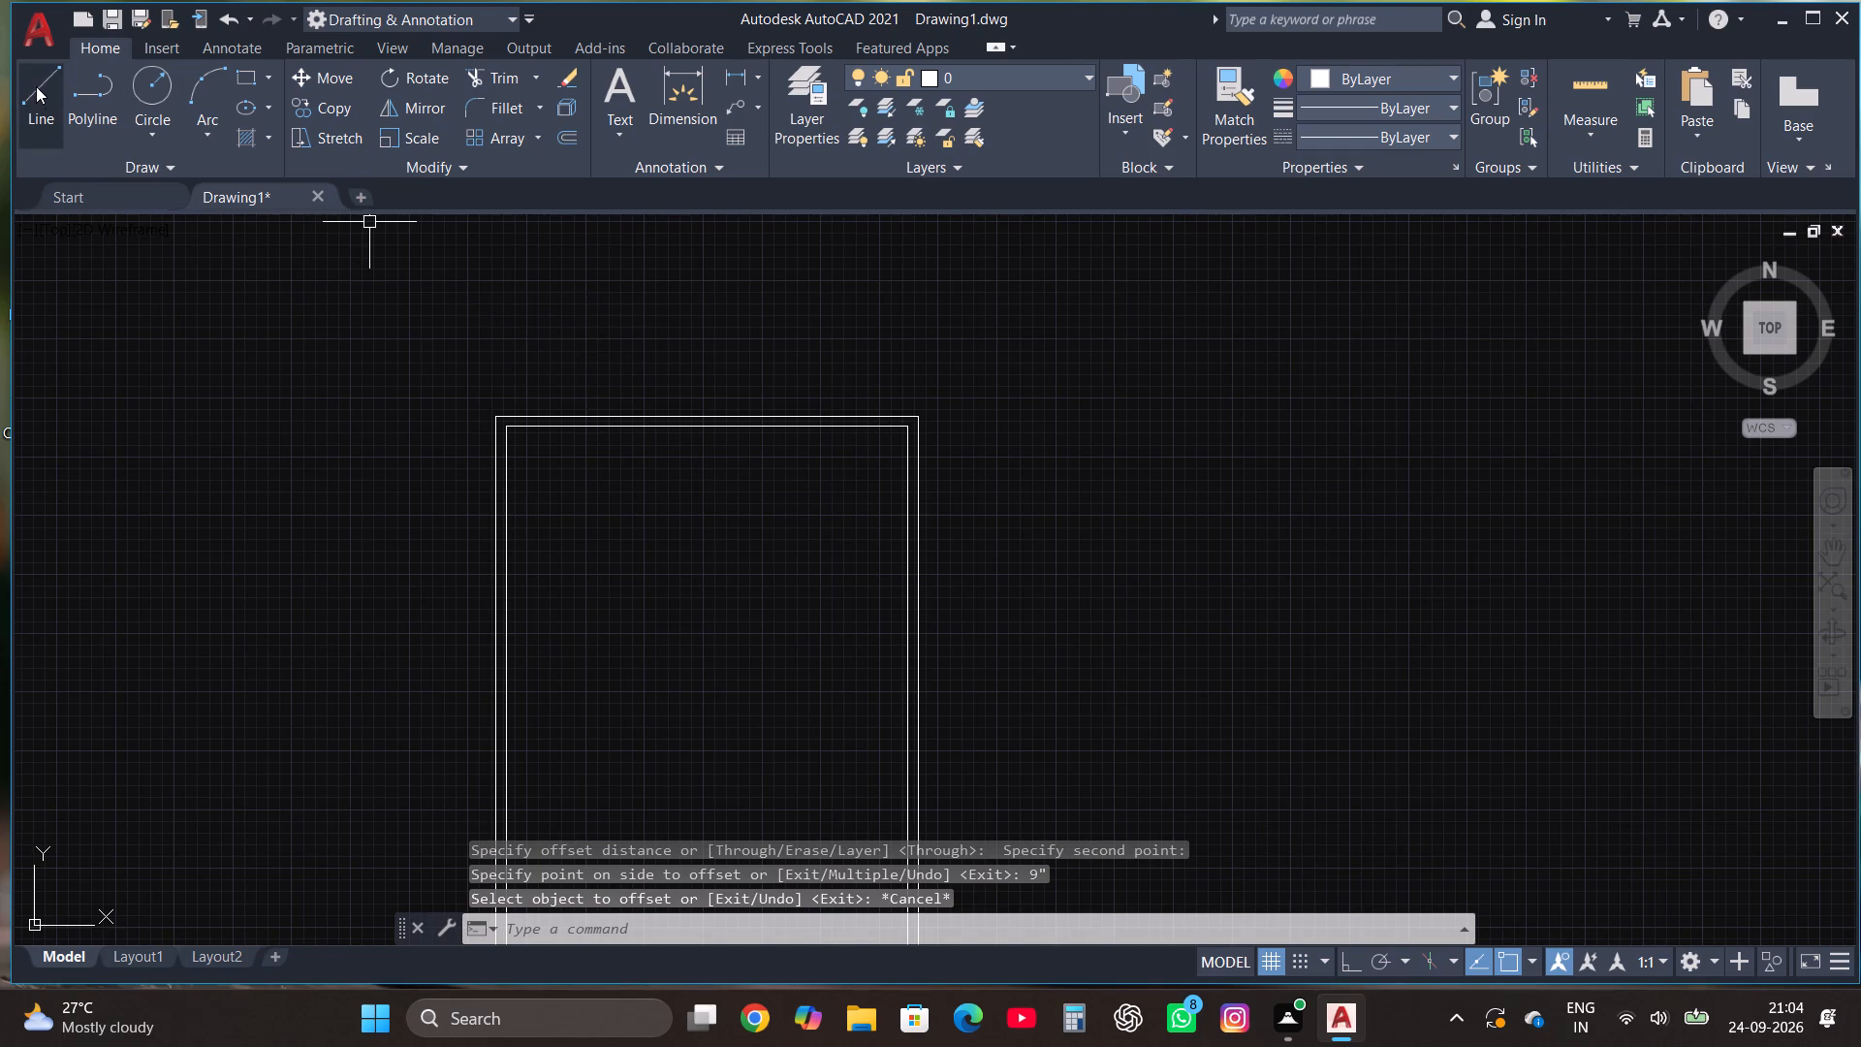
{"action": "left_click", "coordinate": [36, 86]}
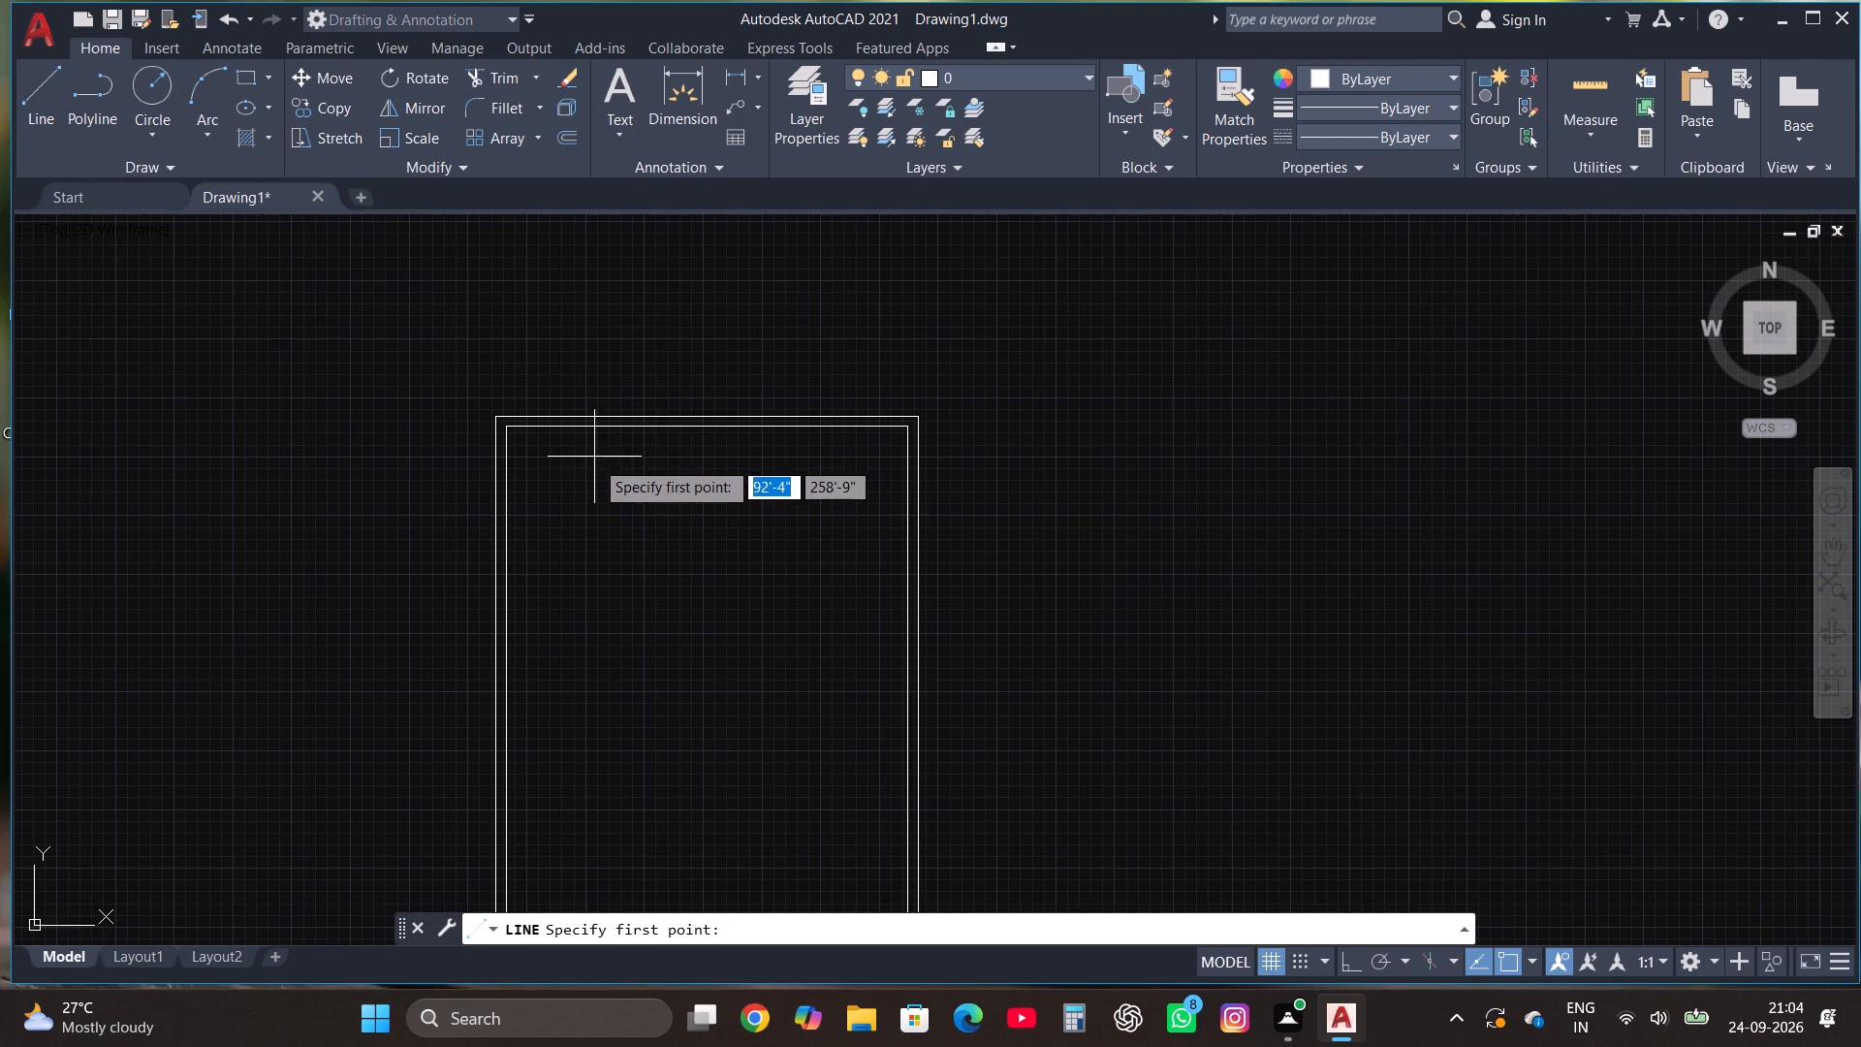
{"action": "scroll", "coordinate": [525, 407], "scroll_direction": "up", "scroll_amount": 2}
{"action": "left_click", "coordinate": [473, 460]}
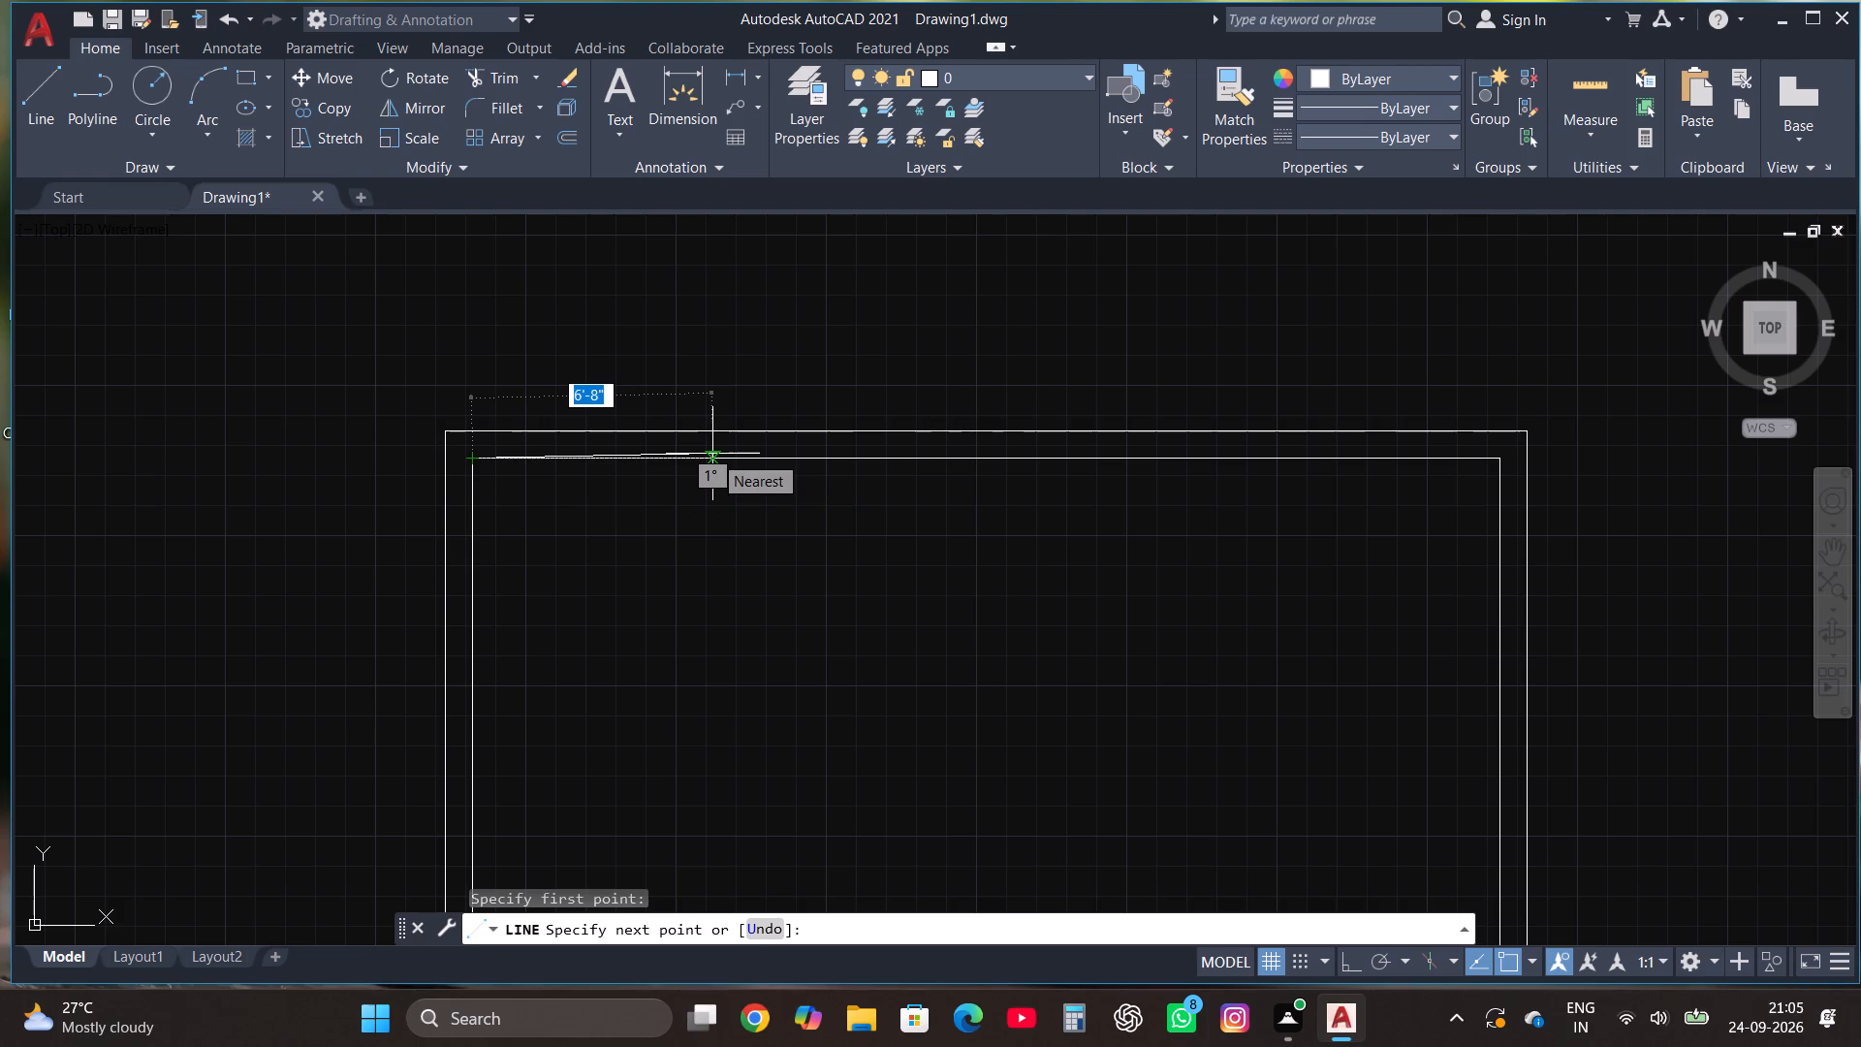
{"action": "key", "text": "F8"}
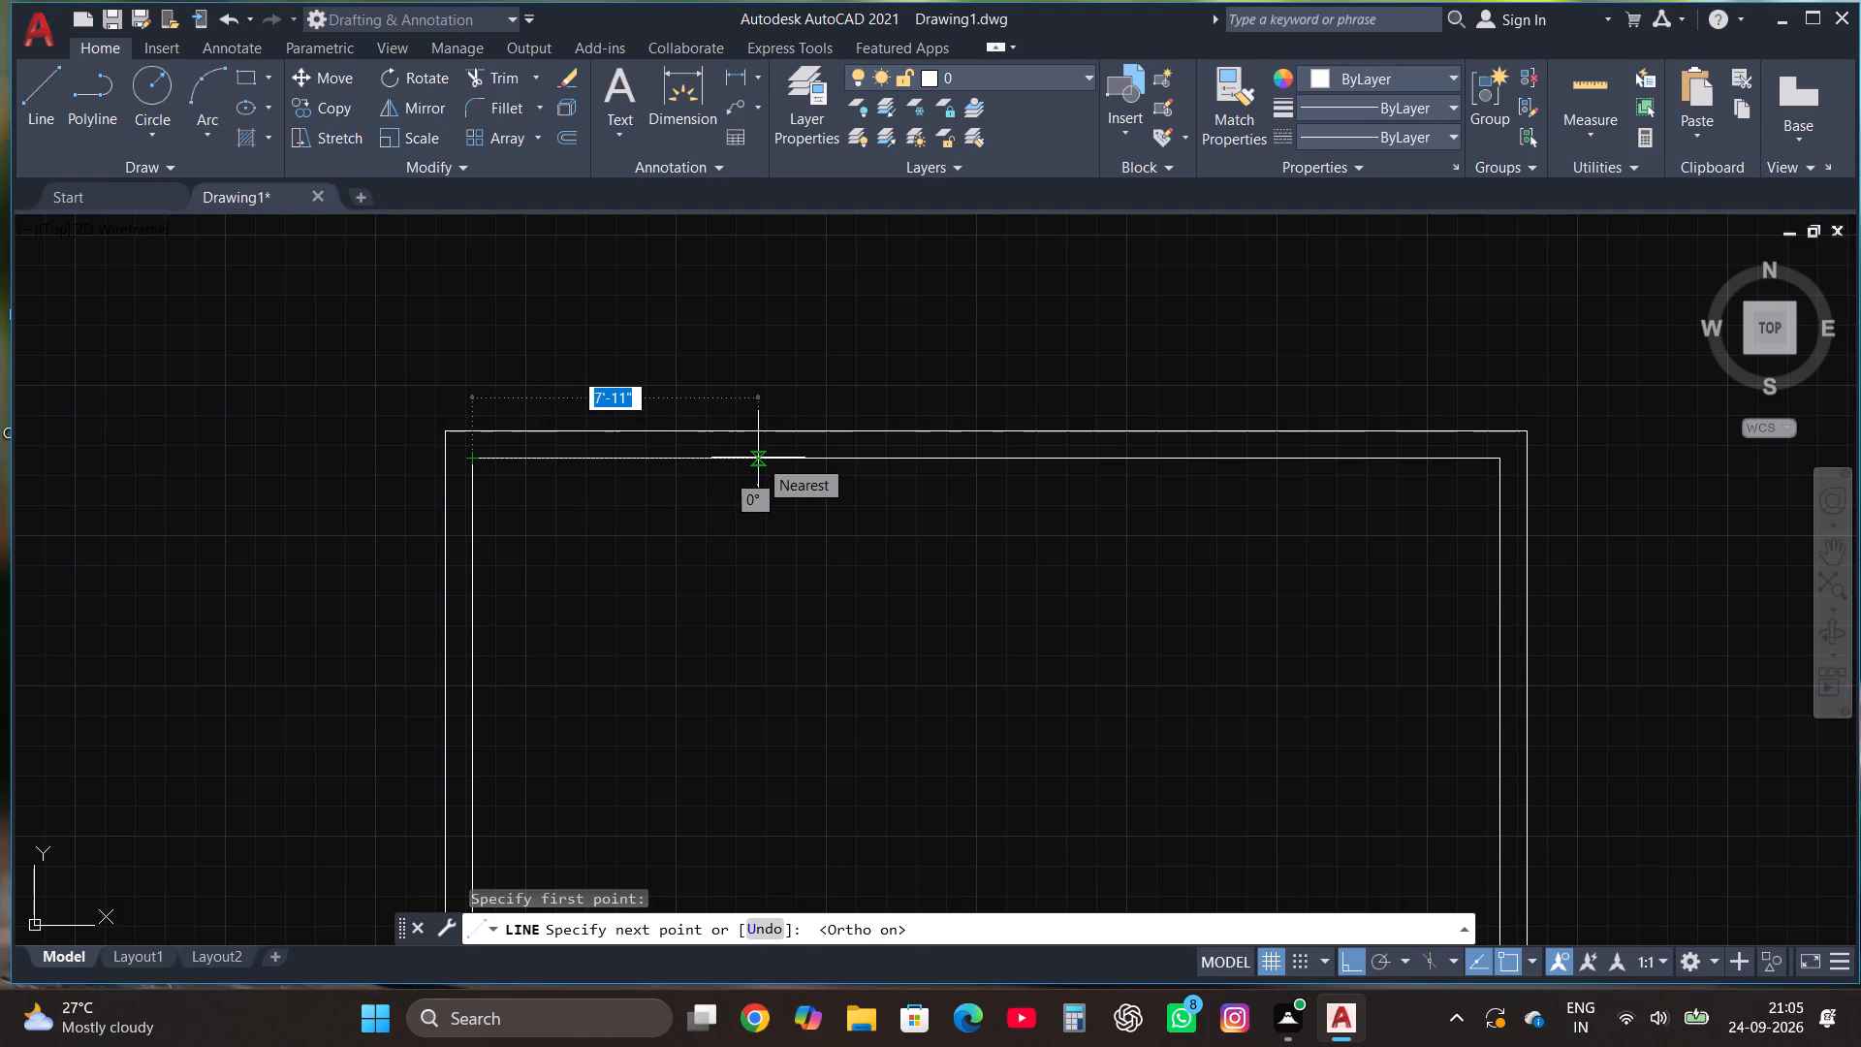
{"action": "type", "text": "12'"}
{"action": "key", "text": "Return"}
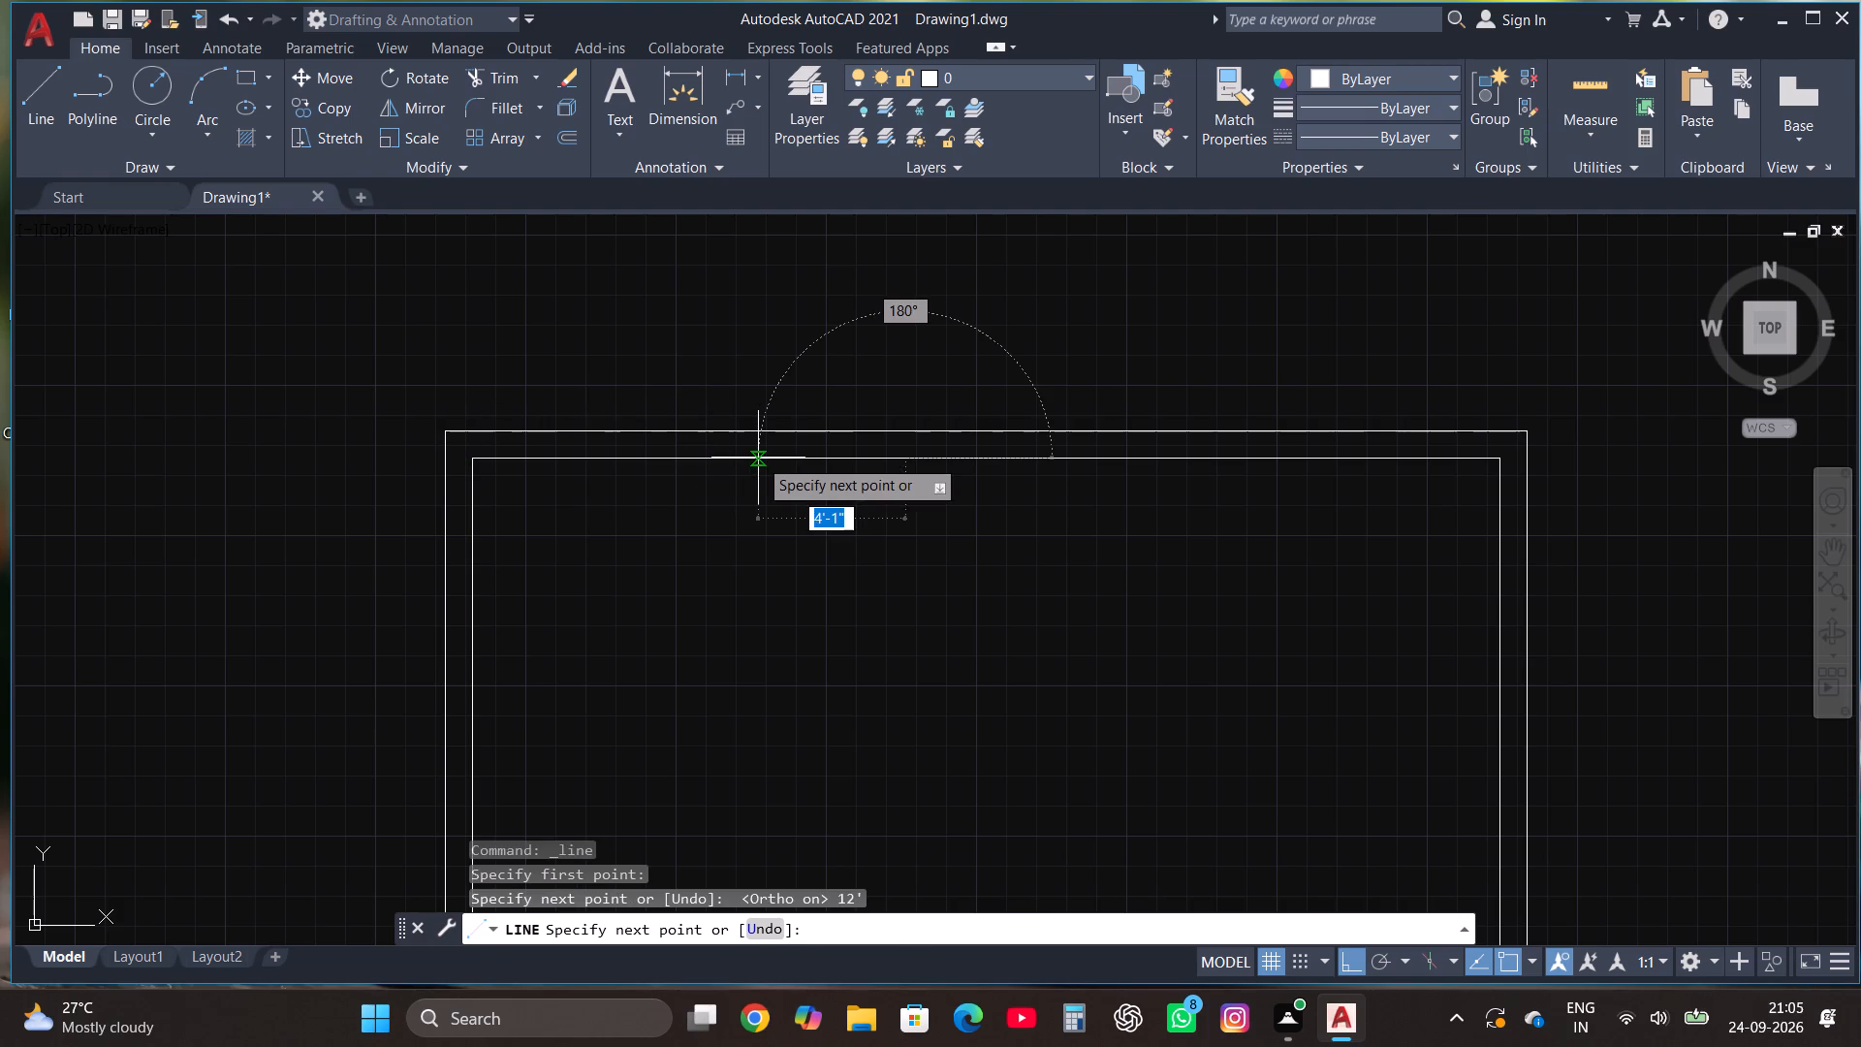
{"action": "type", "text": "11'"}
{"action": "key", "text": "Return"}
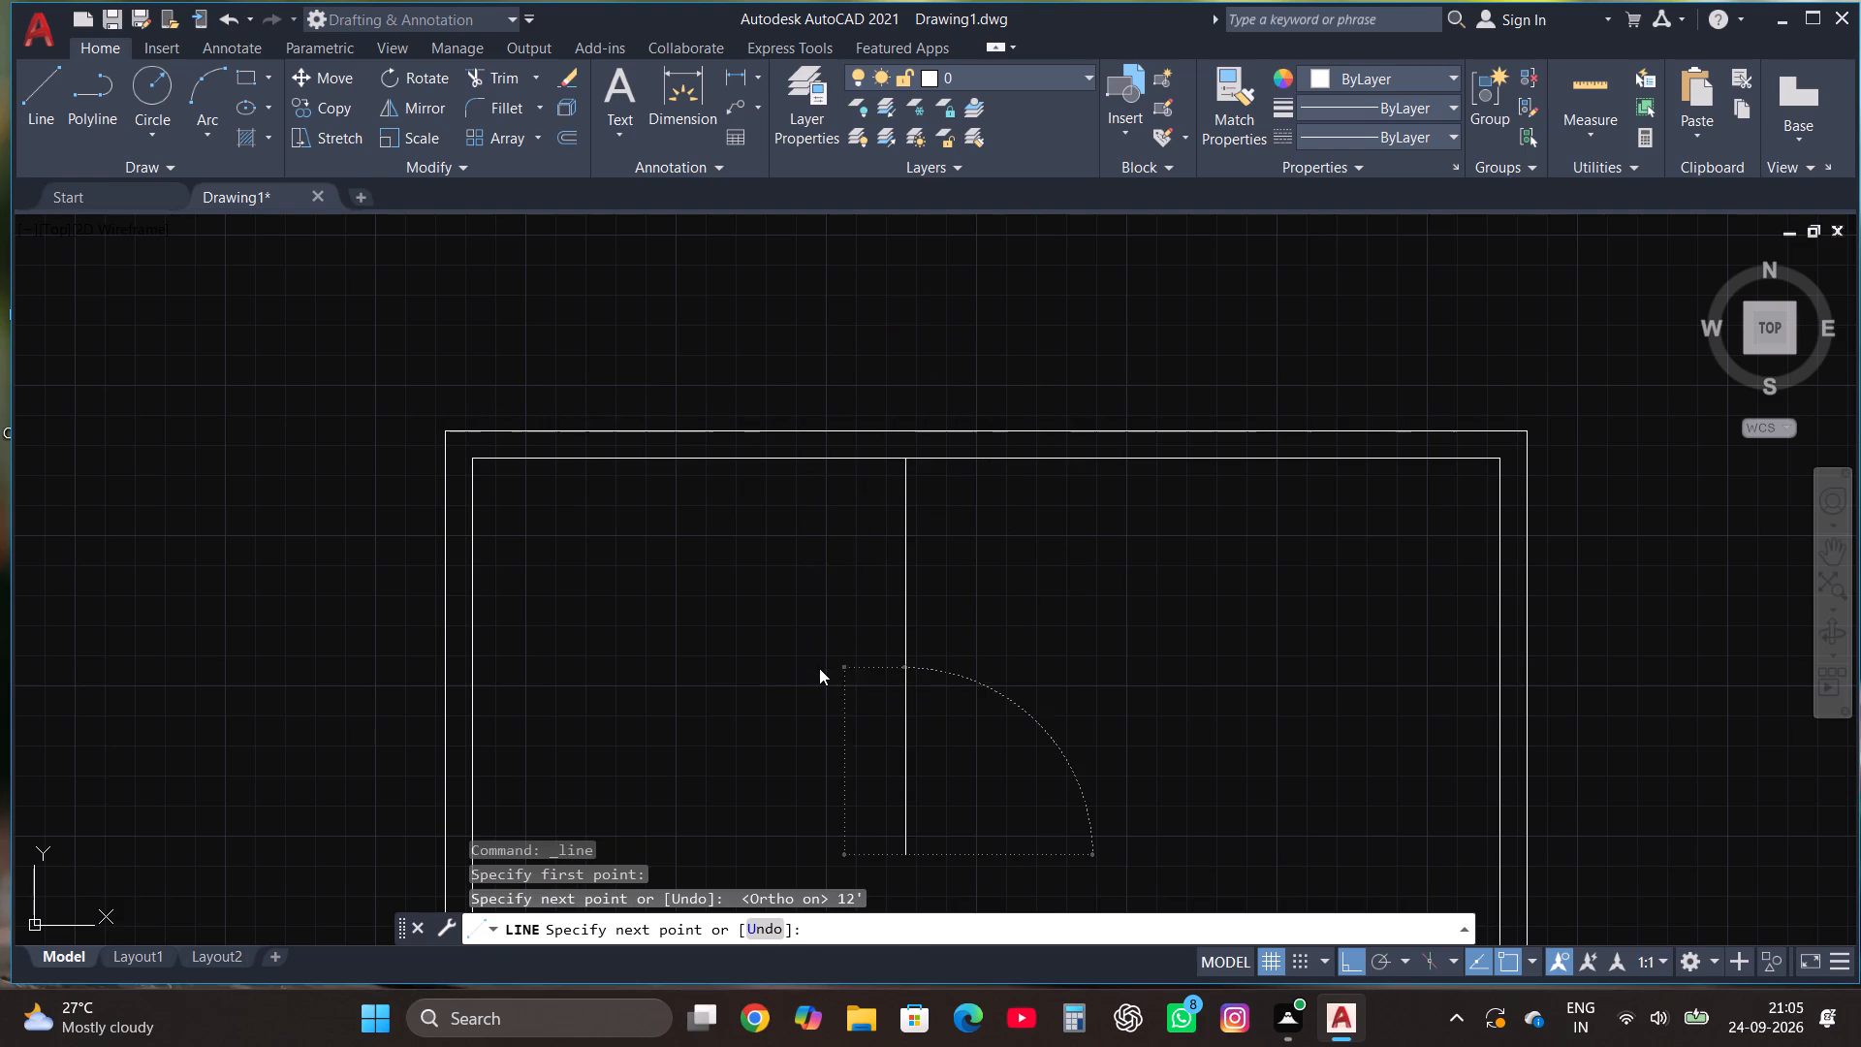
{"action": "scroll", "coordinate": [809, 690], "scroll_direction": "down", "scroll_amount": 1}
{"action": "type", "text": "12'"}
{"action": "key", "text": "Return"}
{"action": "key", "text": "Escape"}
Offset the first room's right and bottom wall lines 4.5" outward to give the partitions thickness.
{"action": "scroll", "coordinate": [785, 666], "scroll_direction": "down", "scroll_amount": 1}
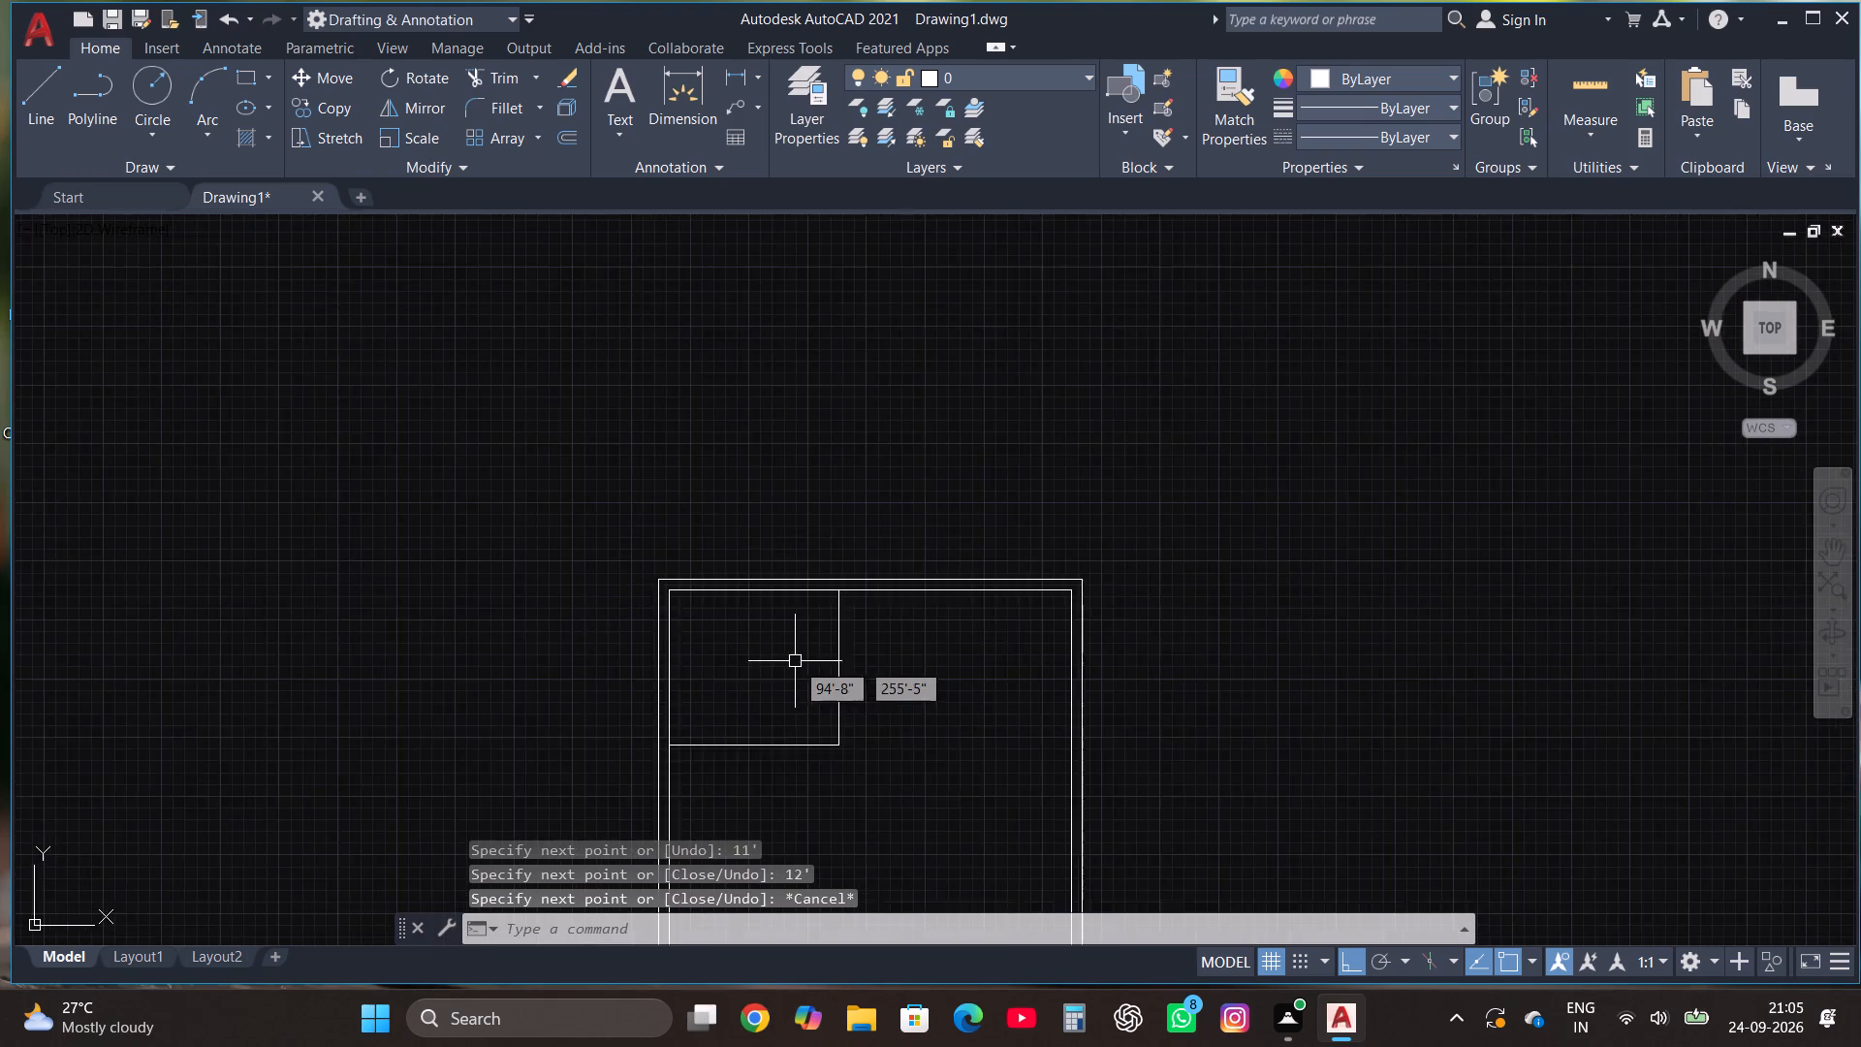
{"action": "scroll", "coordinate": [805, 667], "scroll_direction": "down", "scroll_amount": 1}
{"action": "scroll", "coordinate": [806, 731], "scroll_direction": "up", "scroll_amount": 2}
{"action": "left_click", "coordinate": [858, 723]}
{"action": "left_click", "coordinate": [816, 636]}
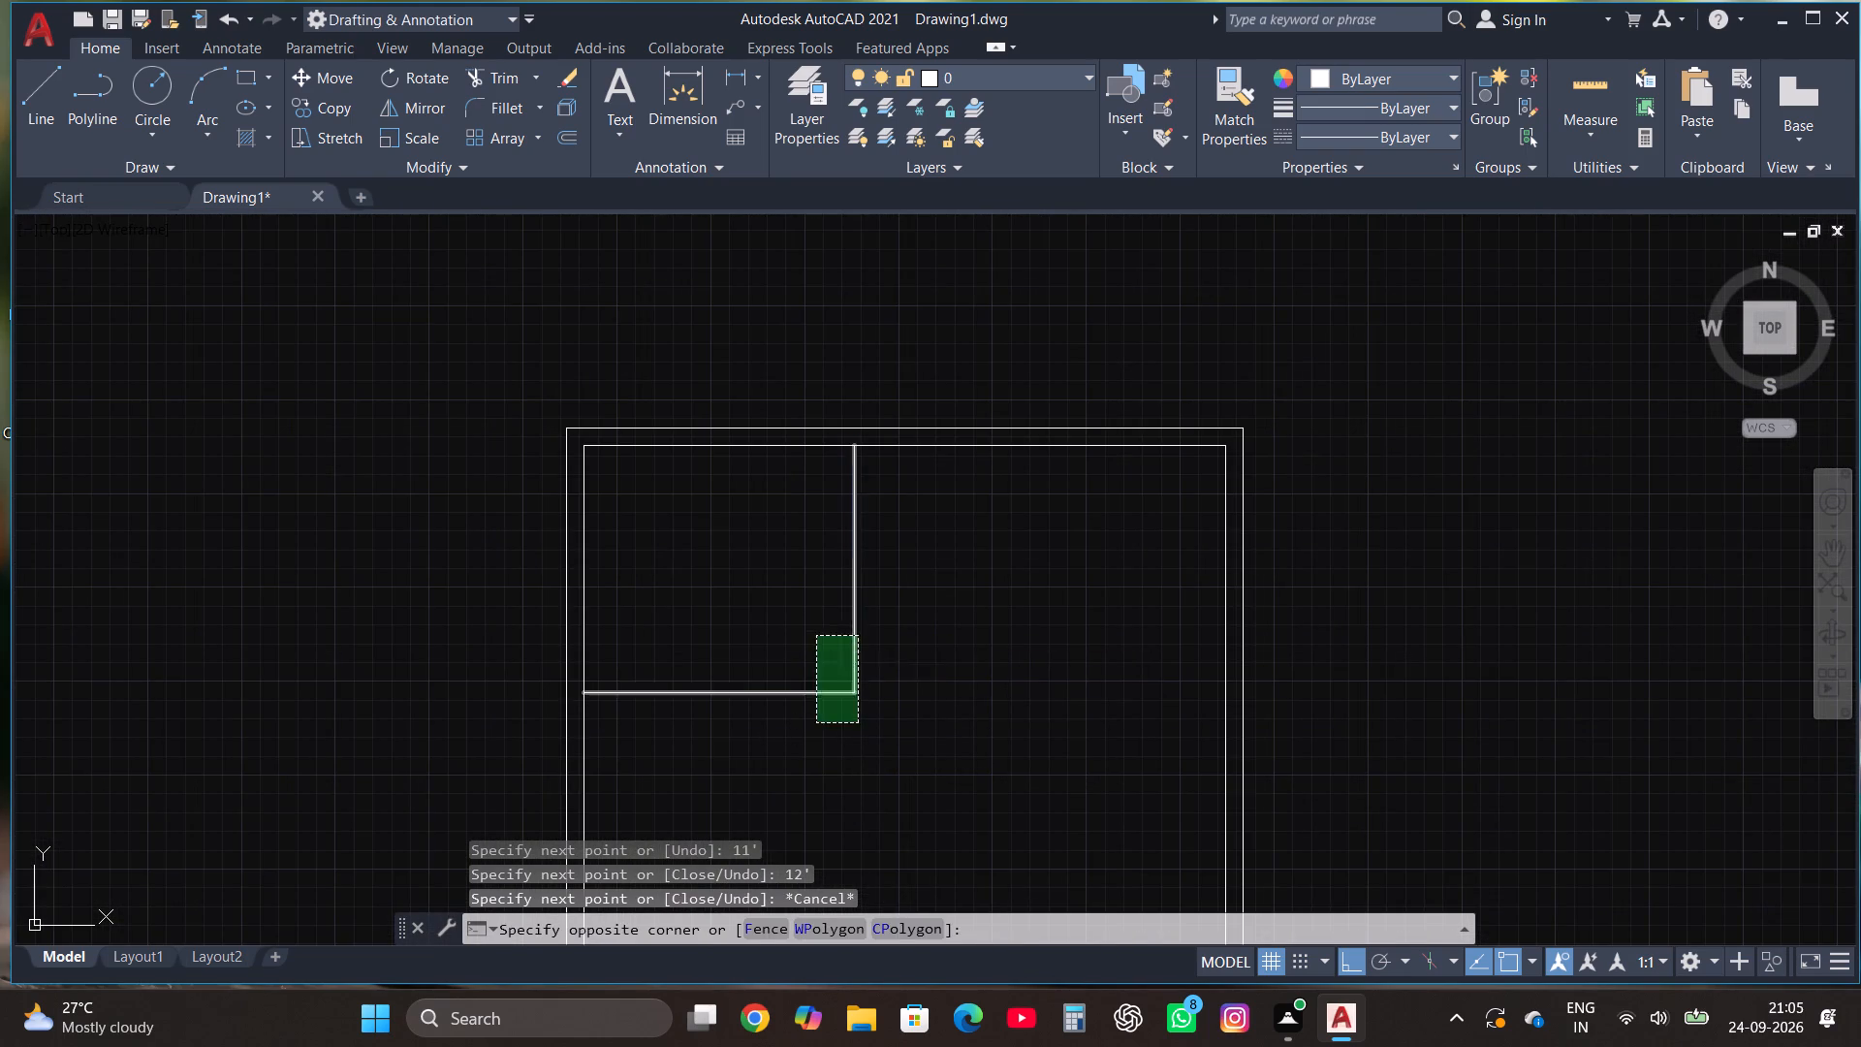
{"action": "left_click", "coordinate": [565, 140]}
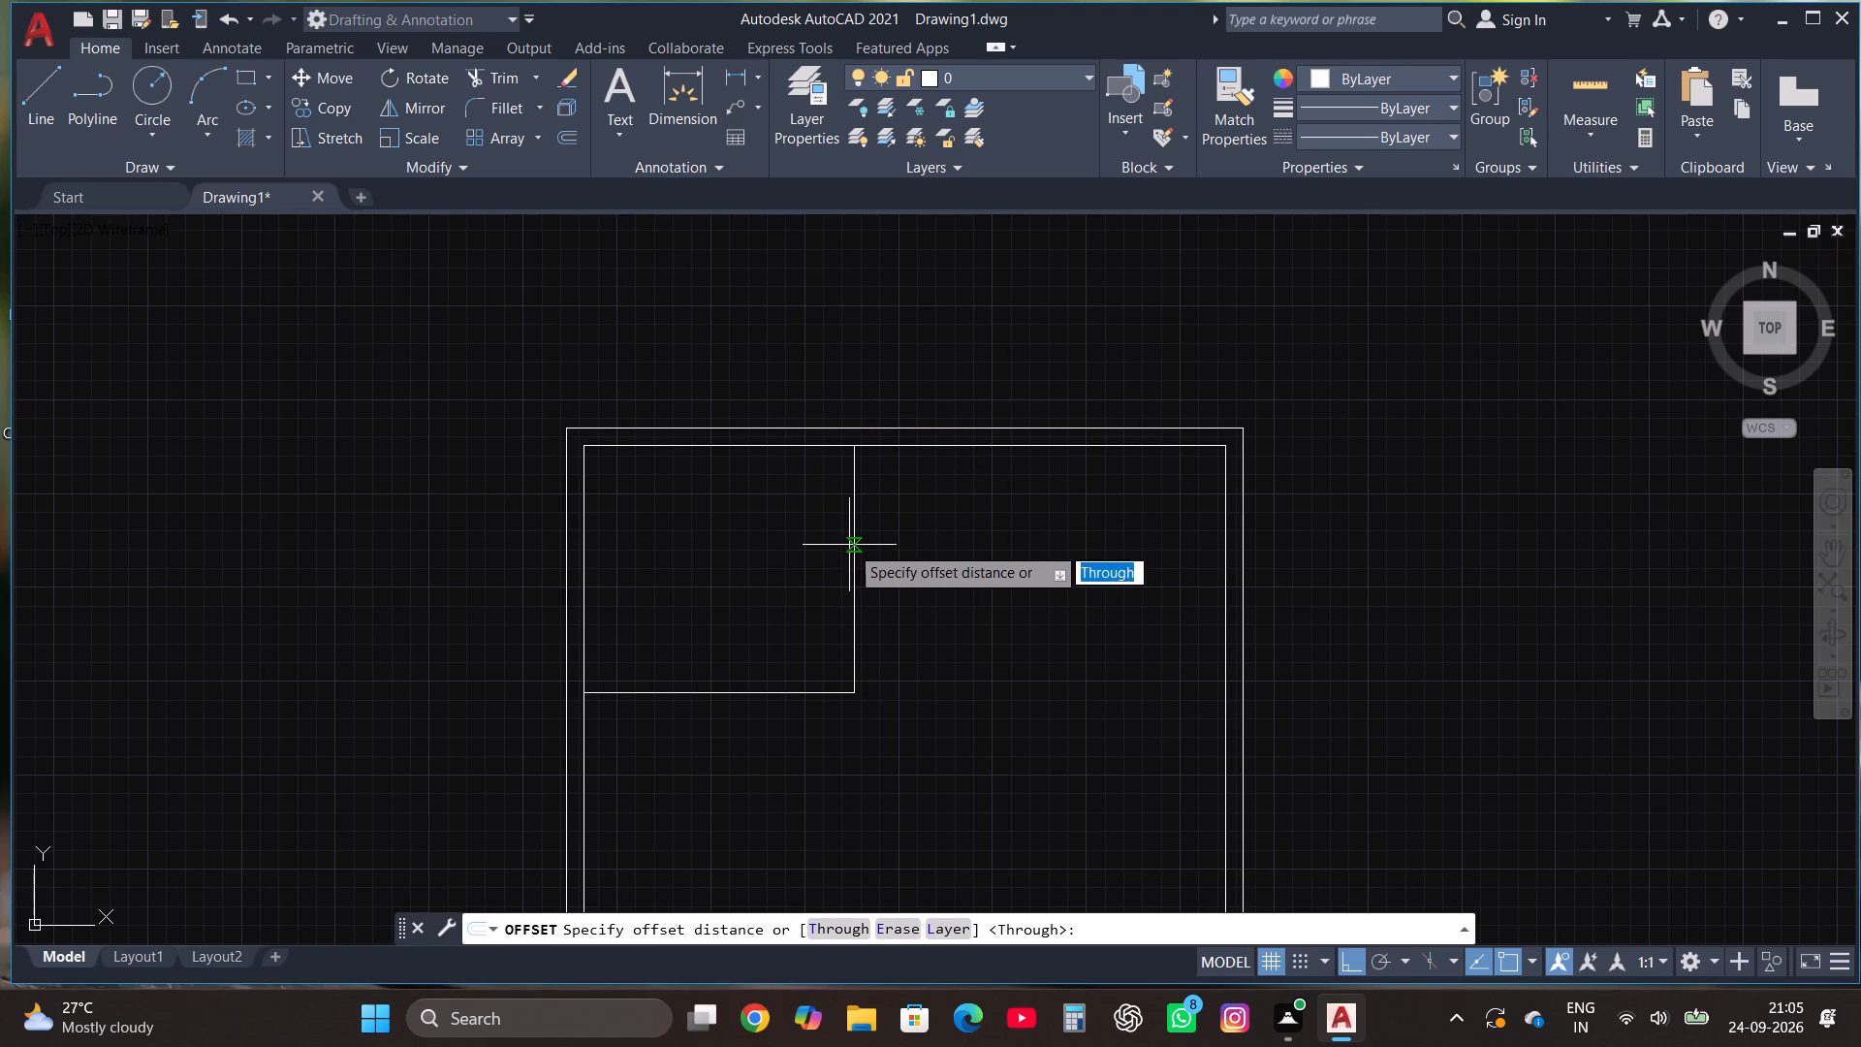
{"action": "left_click", "coordinate": [853, 548]}
{"action": "left_click", "coordinate": [873, 545]}
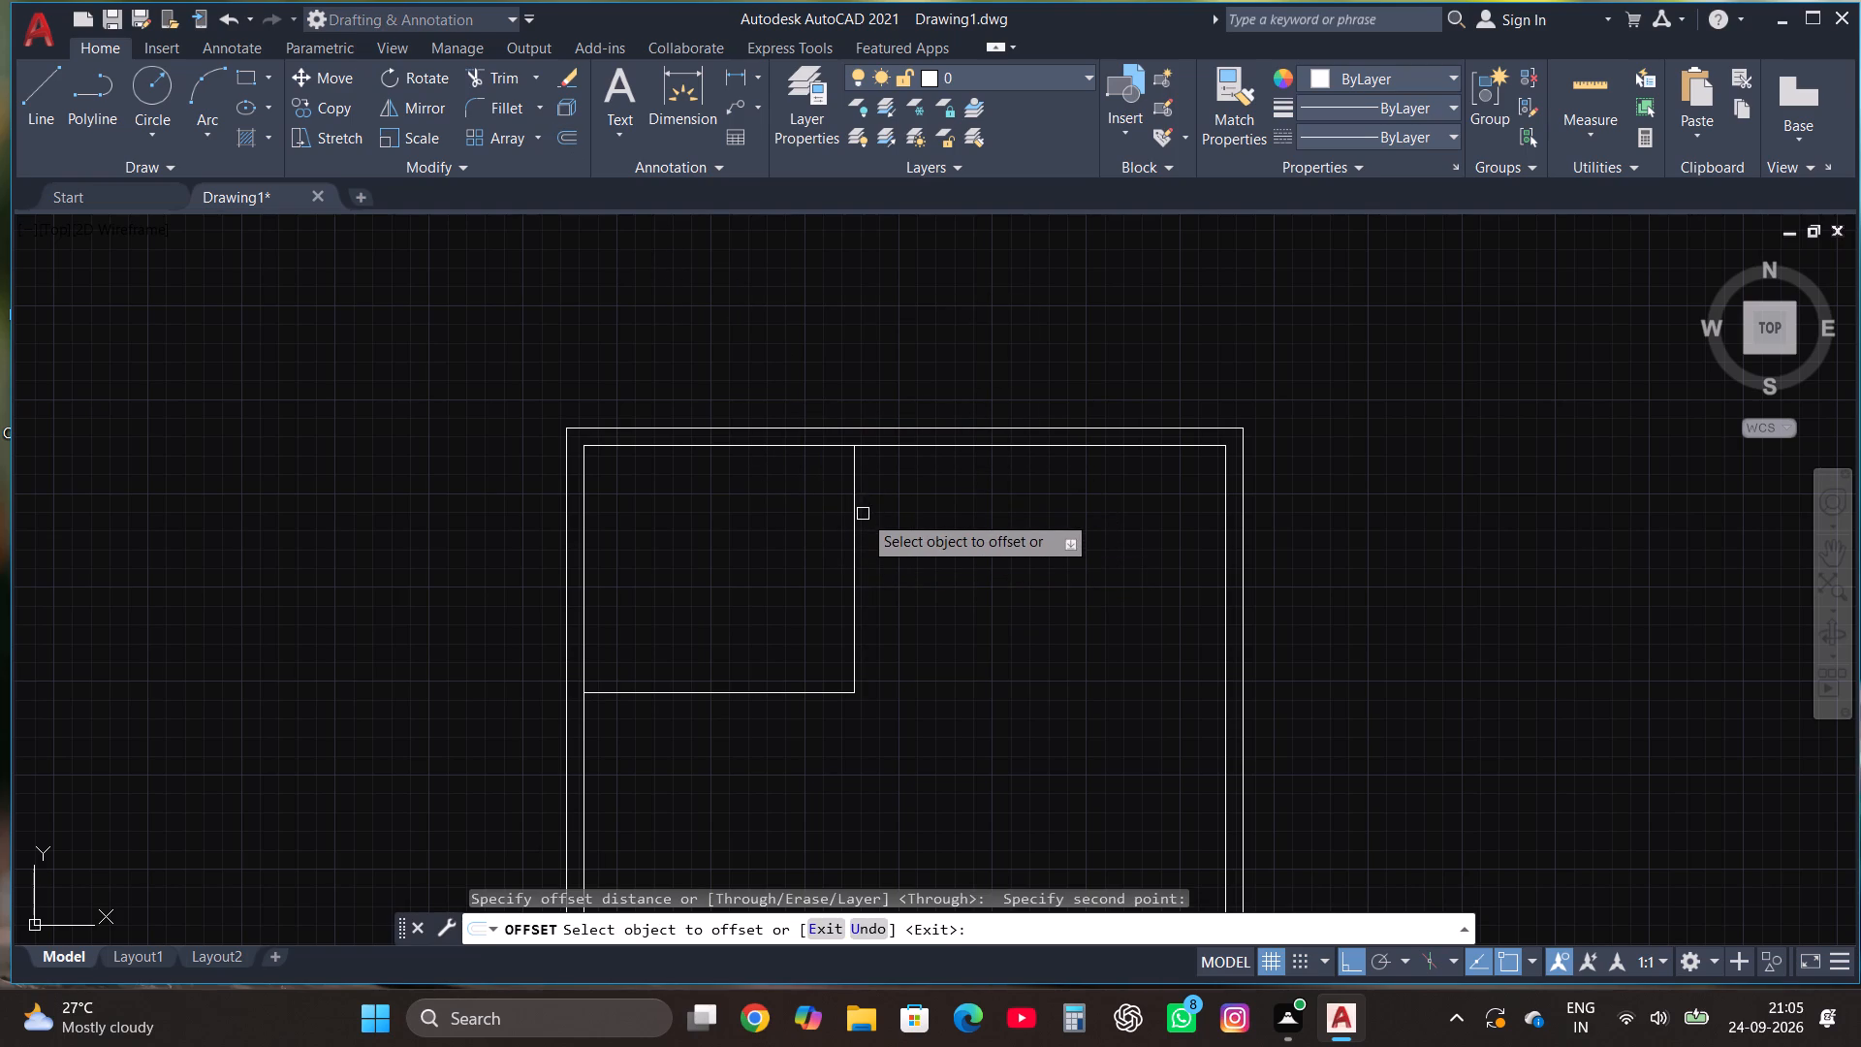
{"action": "left_click", "coordinate": [862, 509]}
{"action": "left_click", "coordinate": [857, 505]}
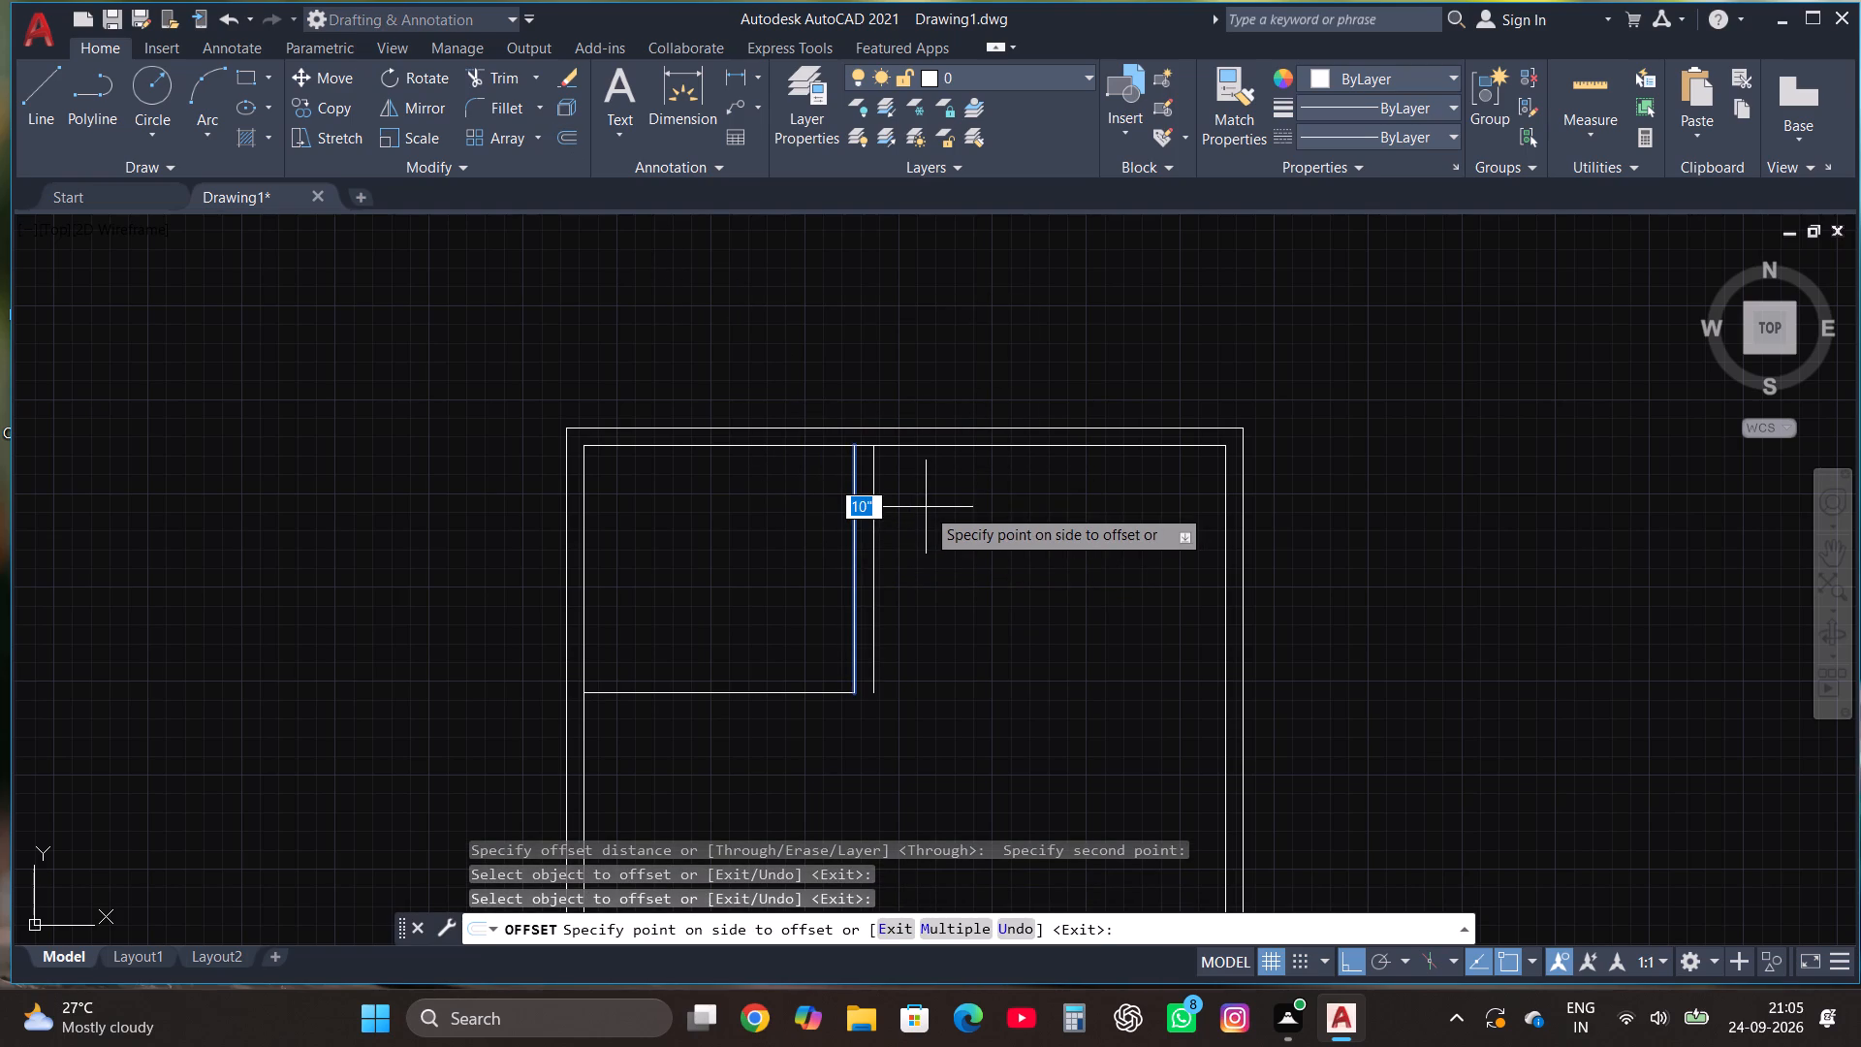
{"action": "type", "text": "4.5\""}
{"action": "key", "text": "Return"}
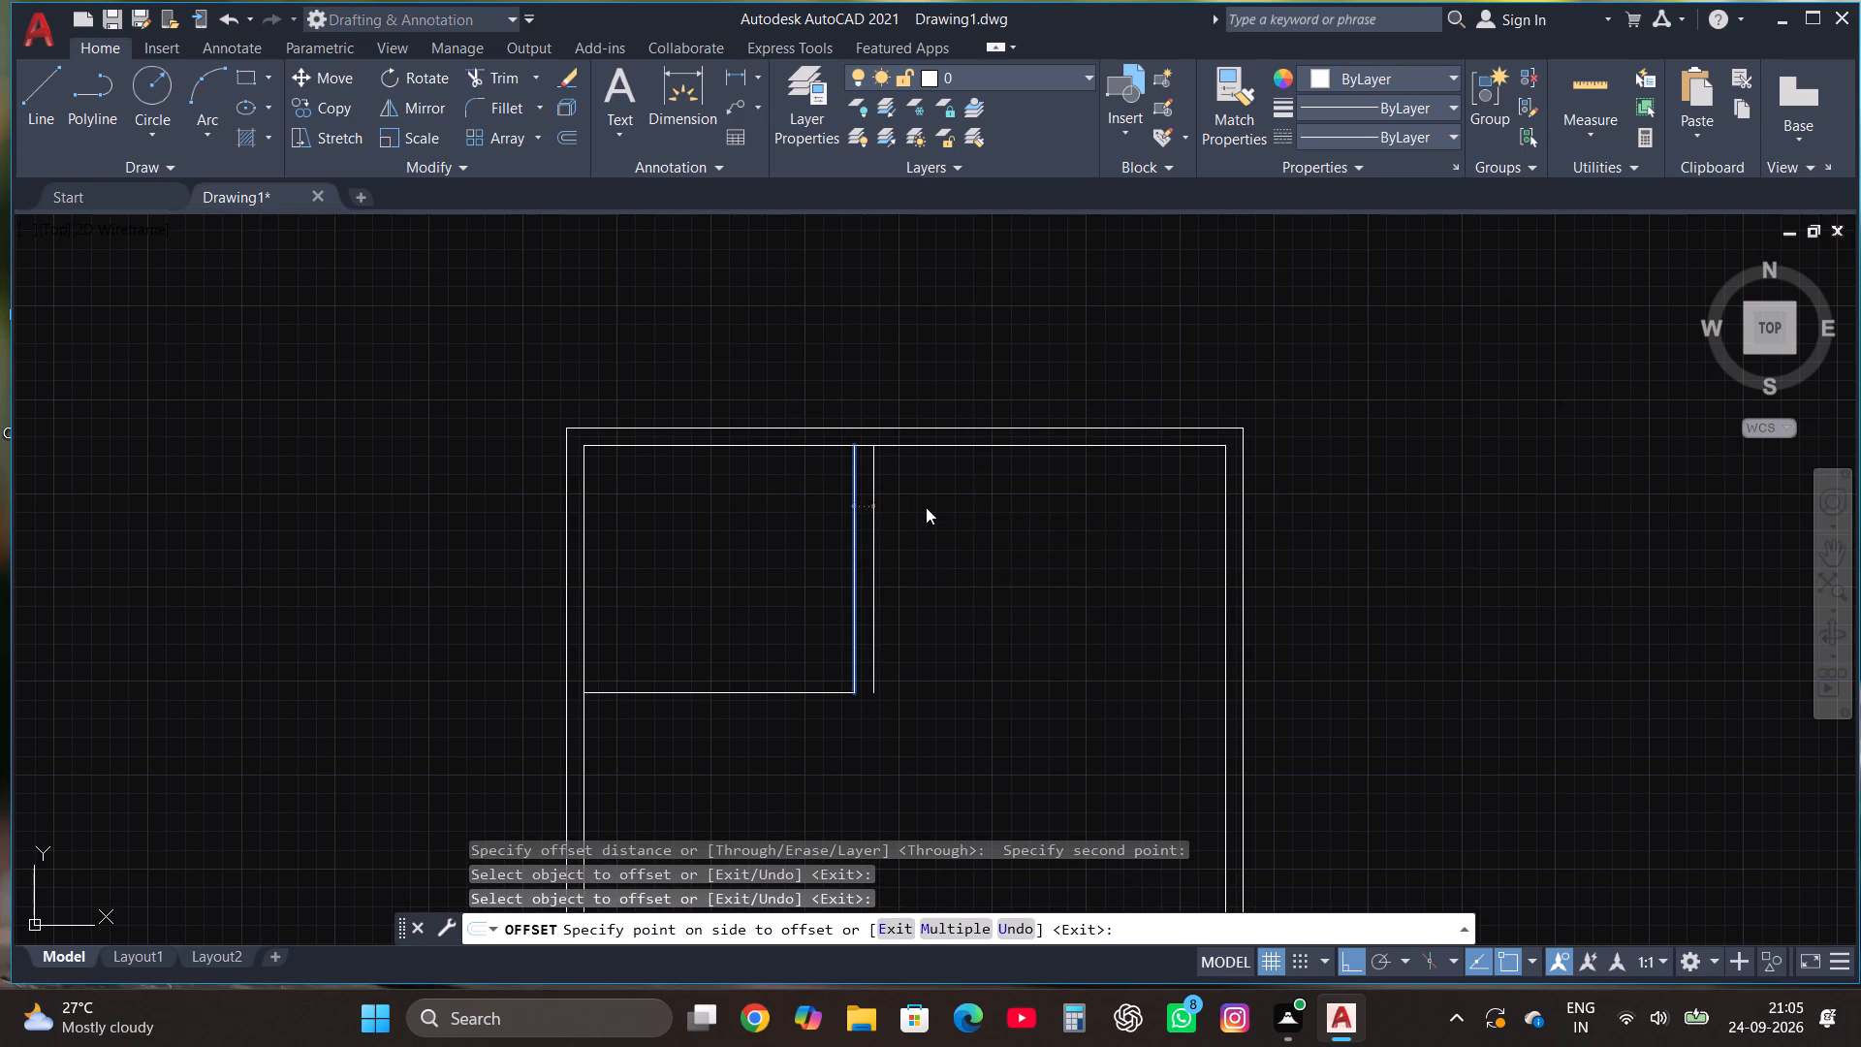
{"action": "left_click", "coordinate": [758, 694]}
{"action": "type", "text": "4.5\""}
{"action": "key", "text": "Return"}
{"action": "key", "text": "Escape"}
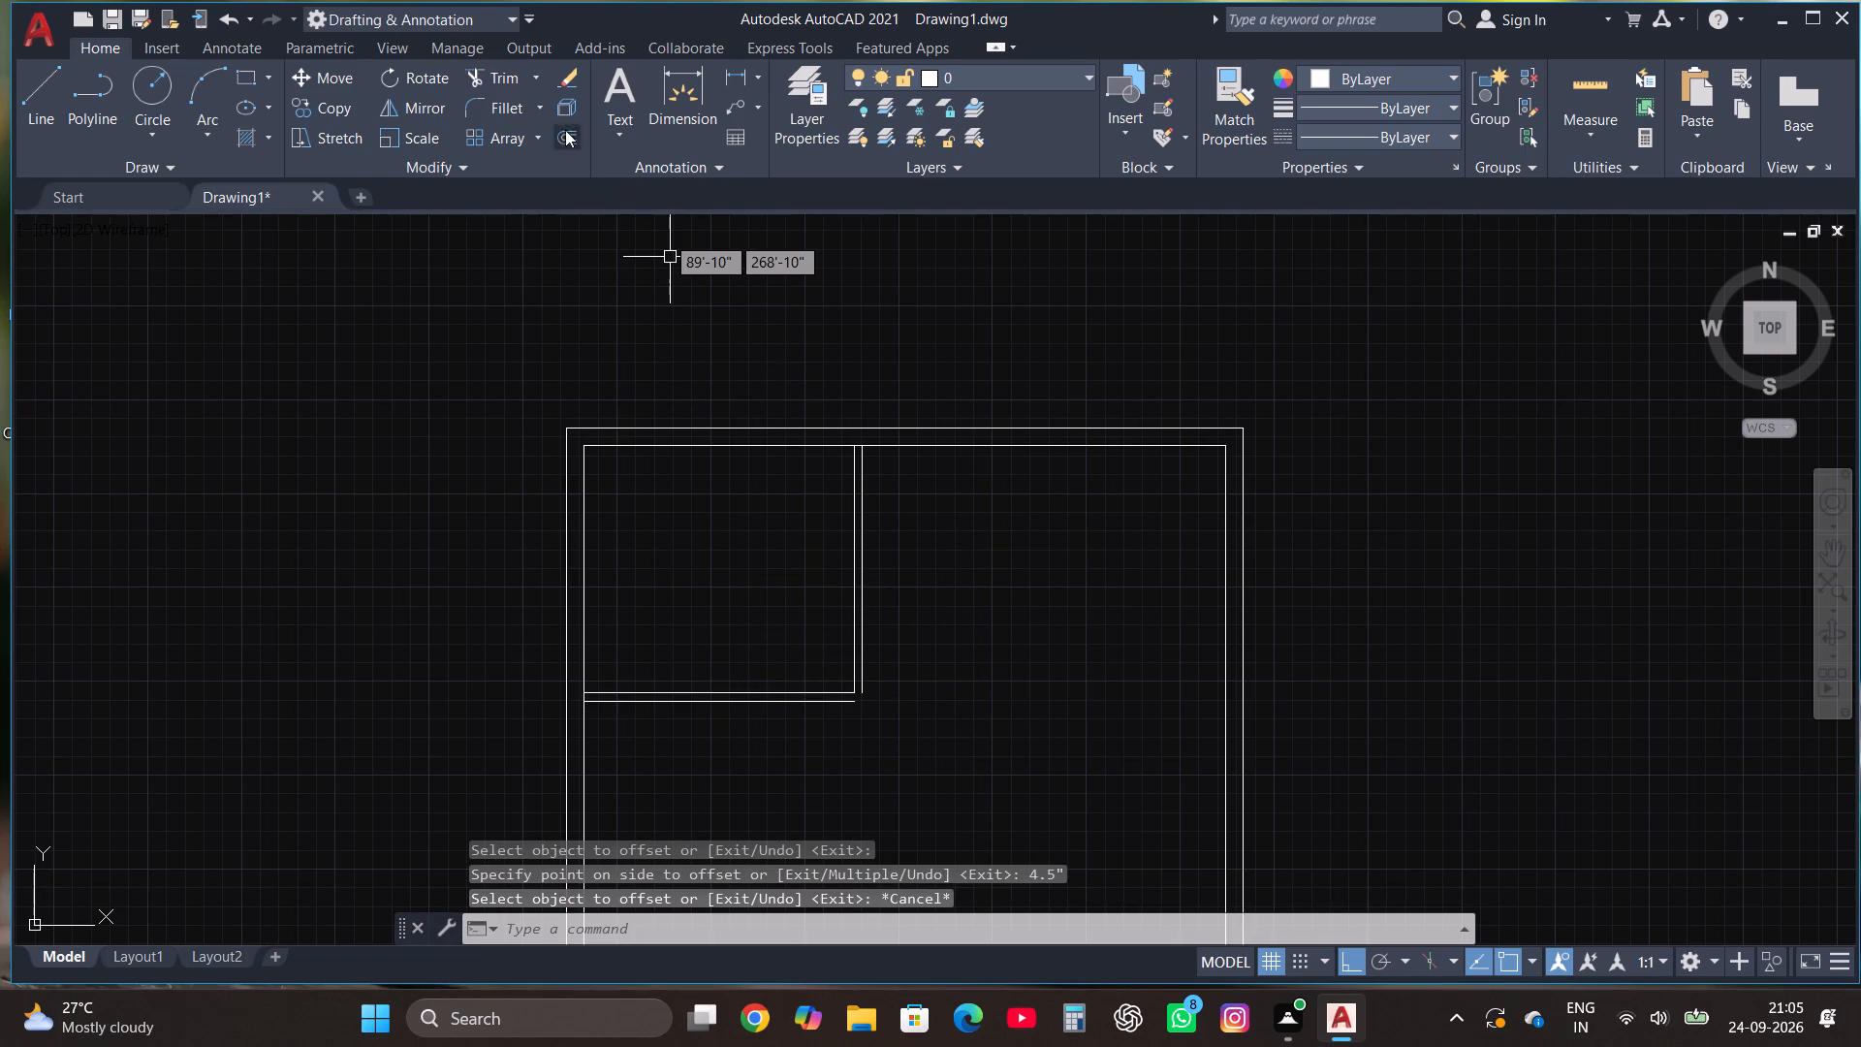
Fillet the two offset lines of the first room into a closed outer corner at its bottom right.
{"action": "left_click", "coordinate": [492, 100]}
{"action": "scroll", "coordinate": [795, 756], "scroll_direction": "up", "scroll_amount": 2}
{"action": "left_click", "coordinate": [851, 625]}
{"action": "left_click", "coordinate": [962, 582]}
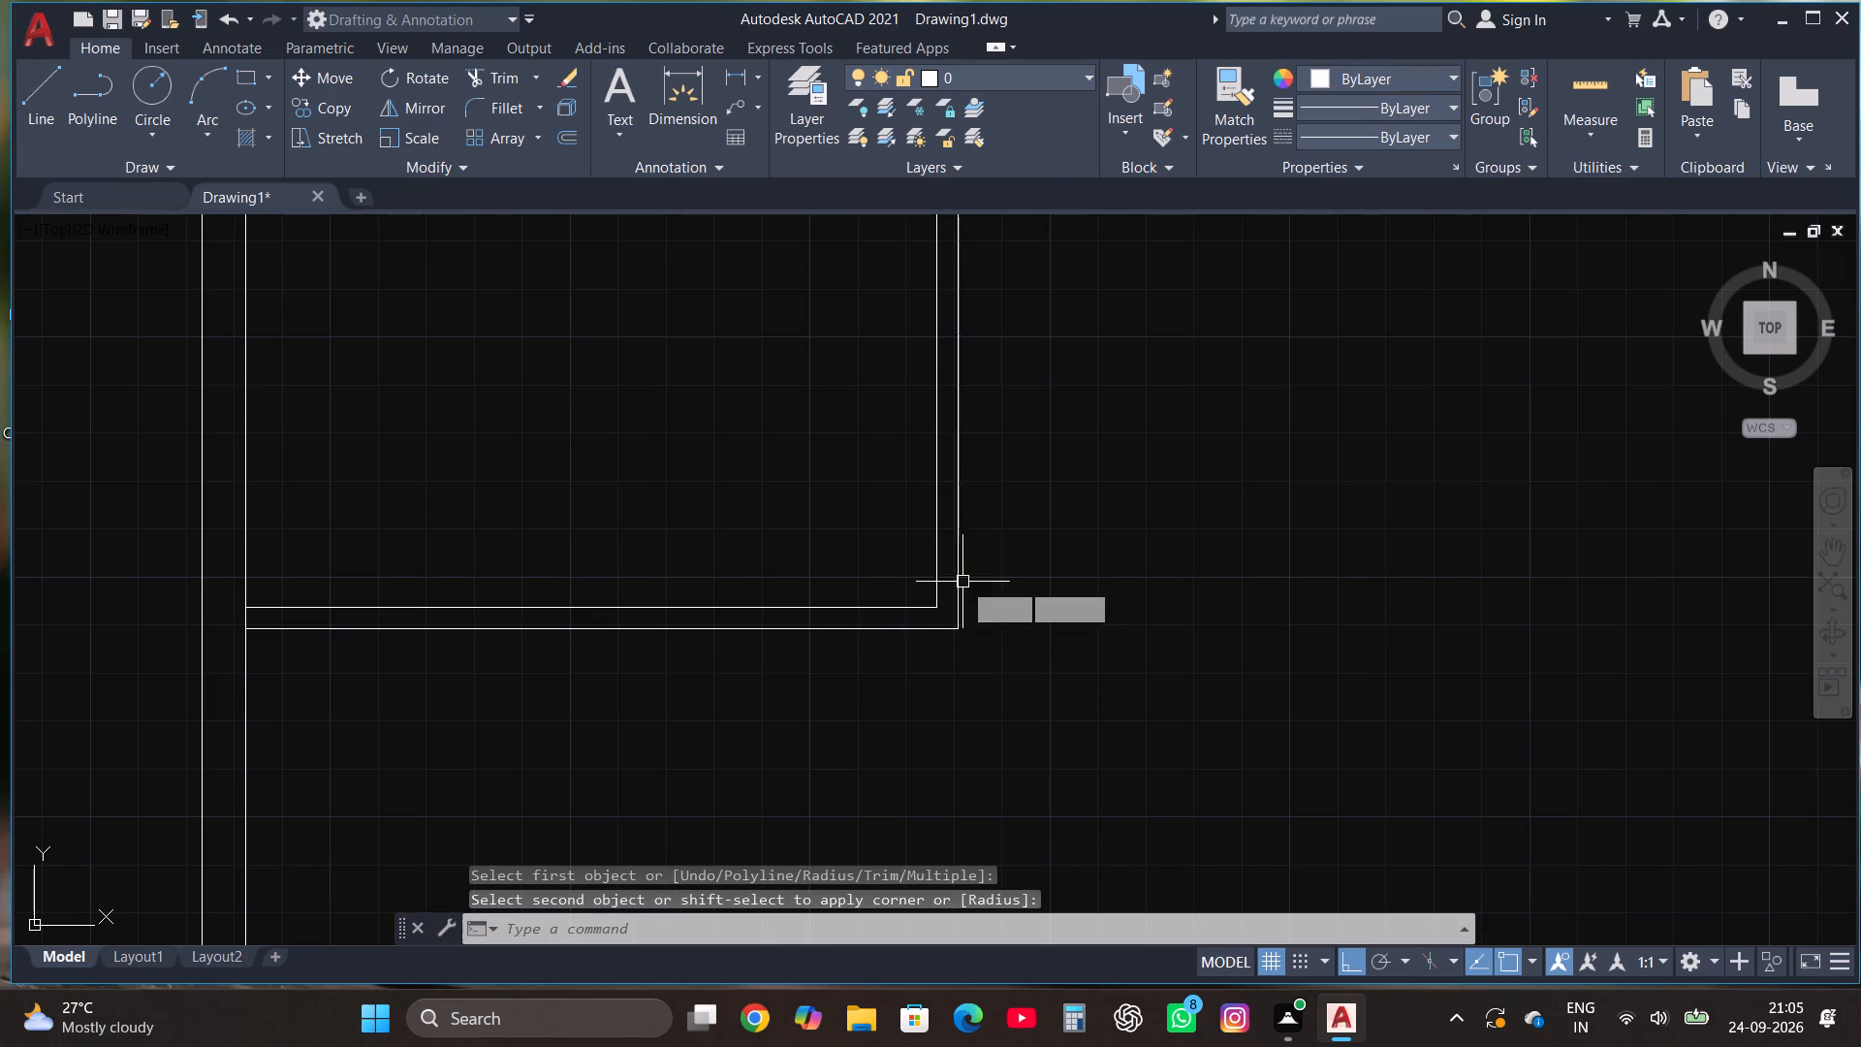
Outline a second room from the first room's outer top-right corner with lines 5'4" right, 7'9" down and 5'4" back left.
{"action": "scroll", "coordinate": [823, 640], "scroll_direction": "down", "scroll_amount": 2}
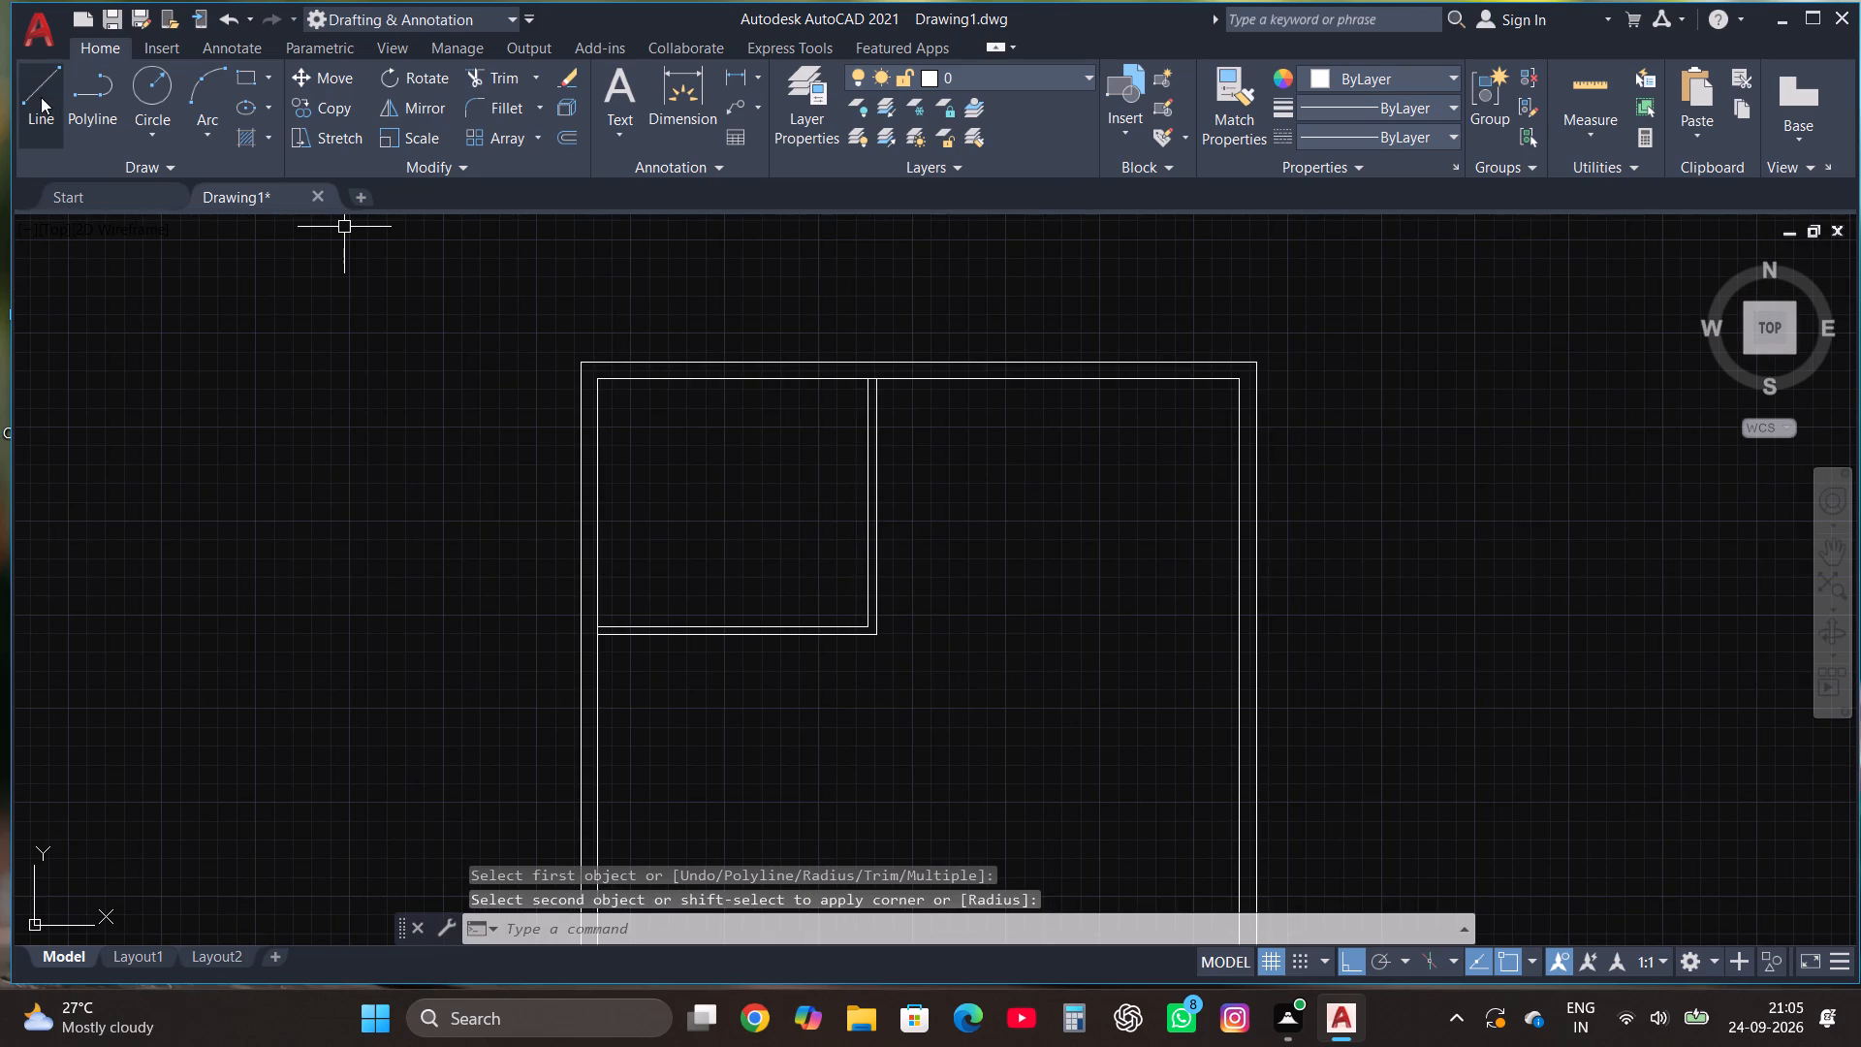
{"action": "left_click", "coordinate": [41, 97]}
{"action": "scroll", "coordinate": [1038, 483], "scroll_direction": "up", "scroll_amount": 1}
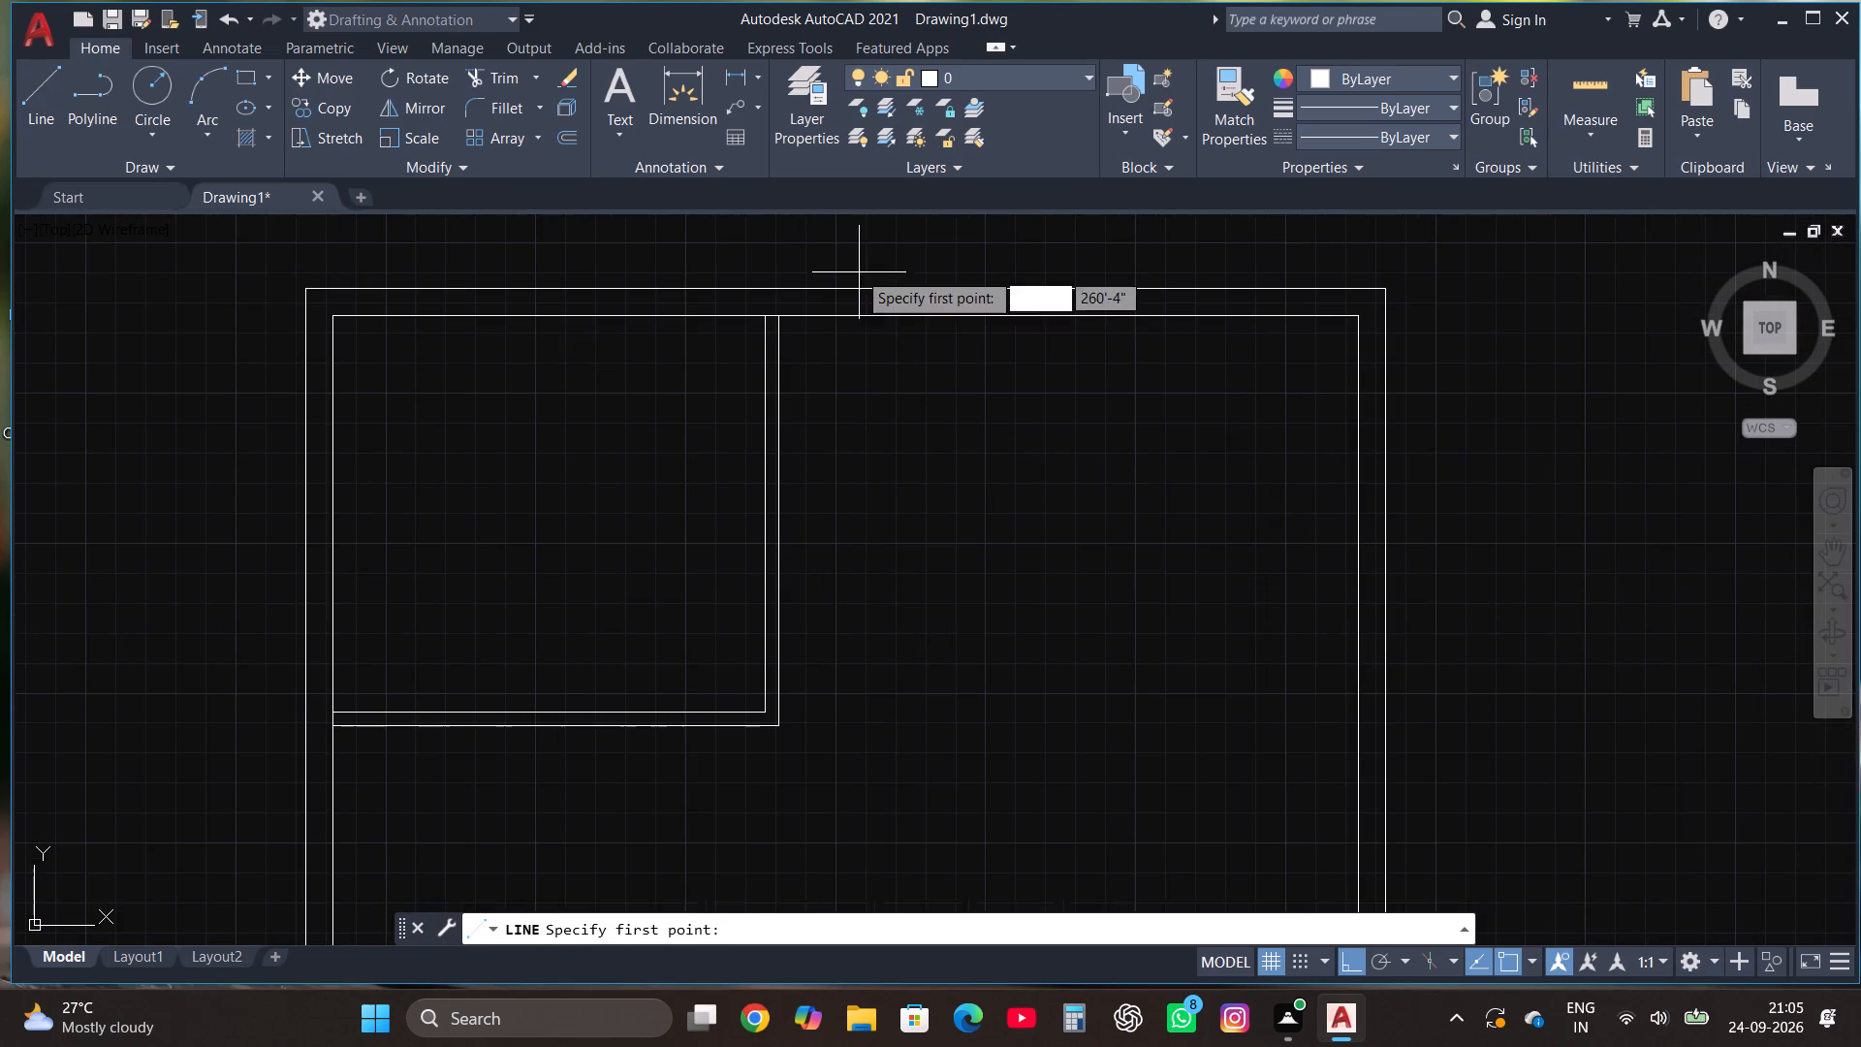
{"action": "left_click", "coordinate": [779, 319]}
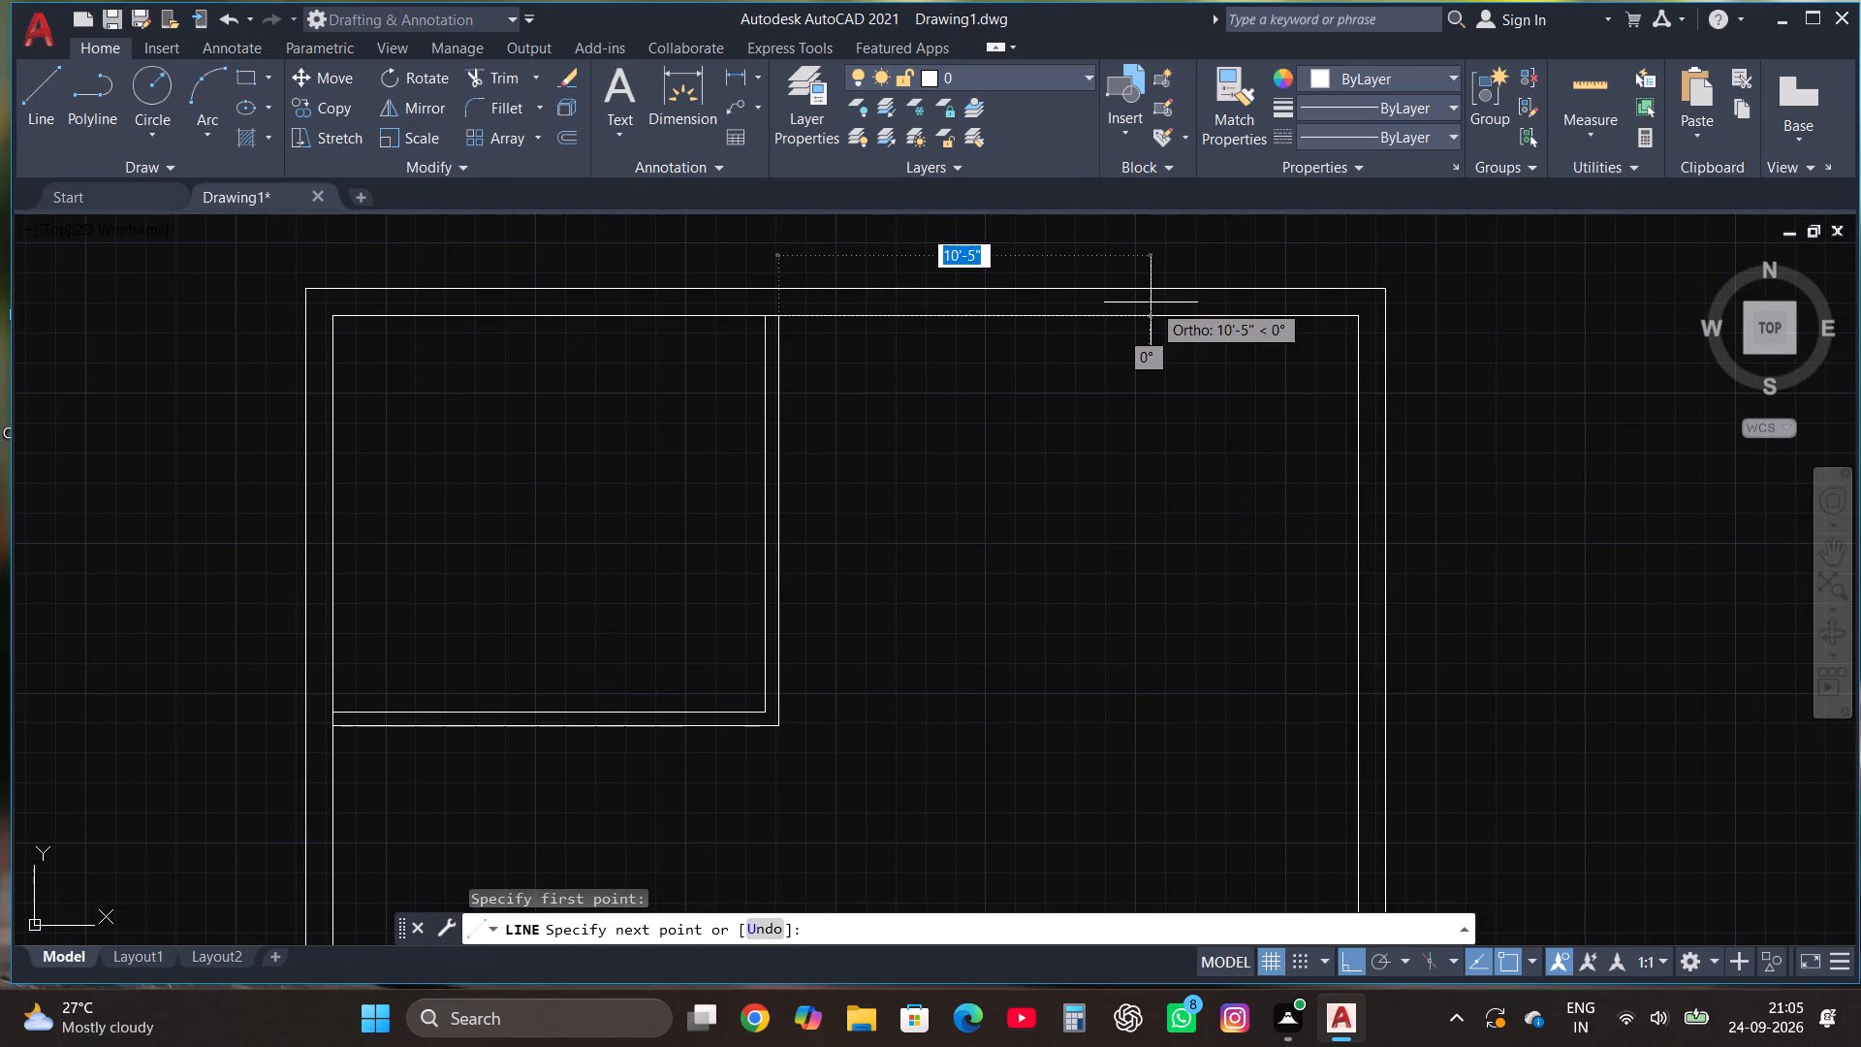
{"action": "key", "text": "5"}
{"action": "key", "text": "apostrophe"}
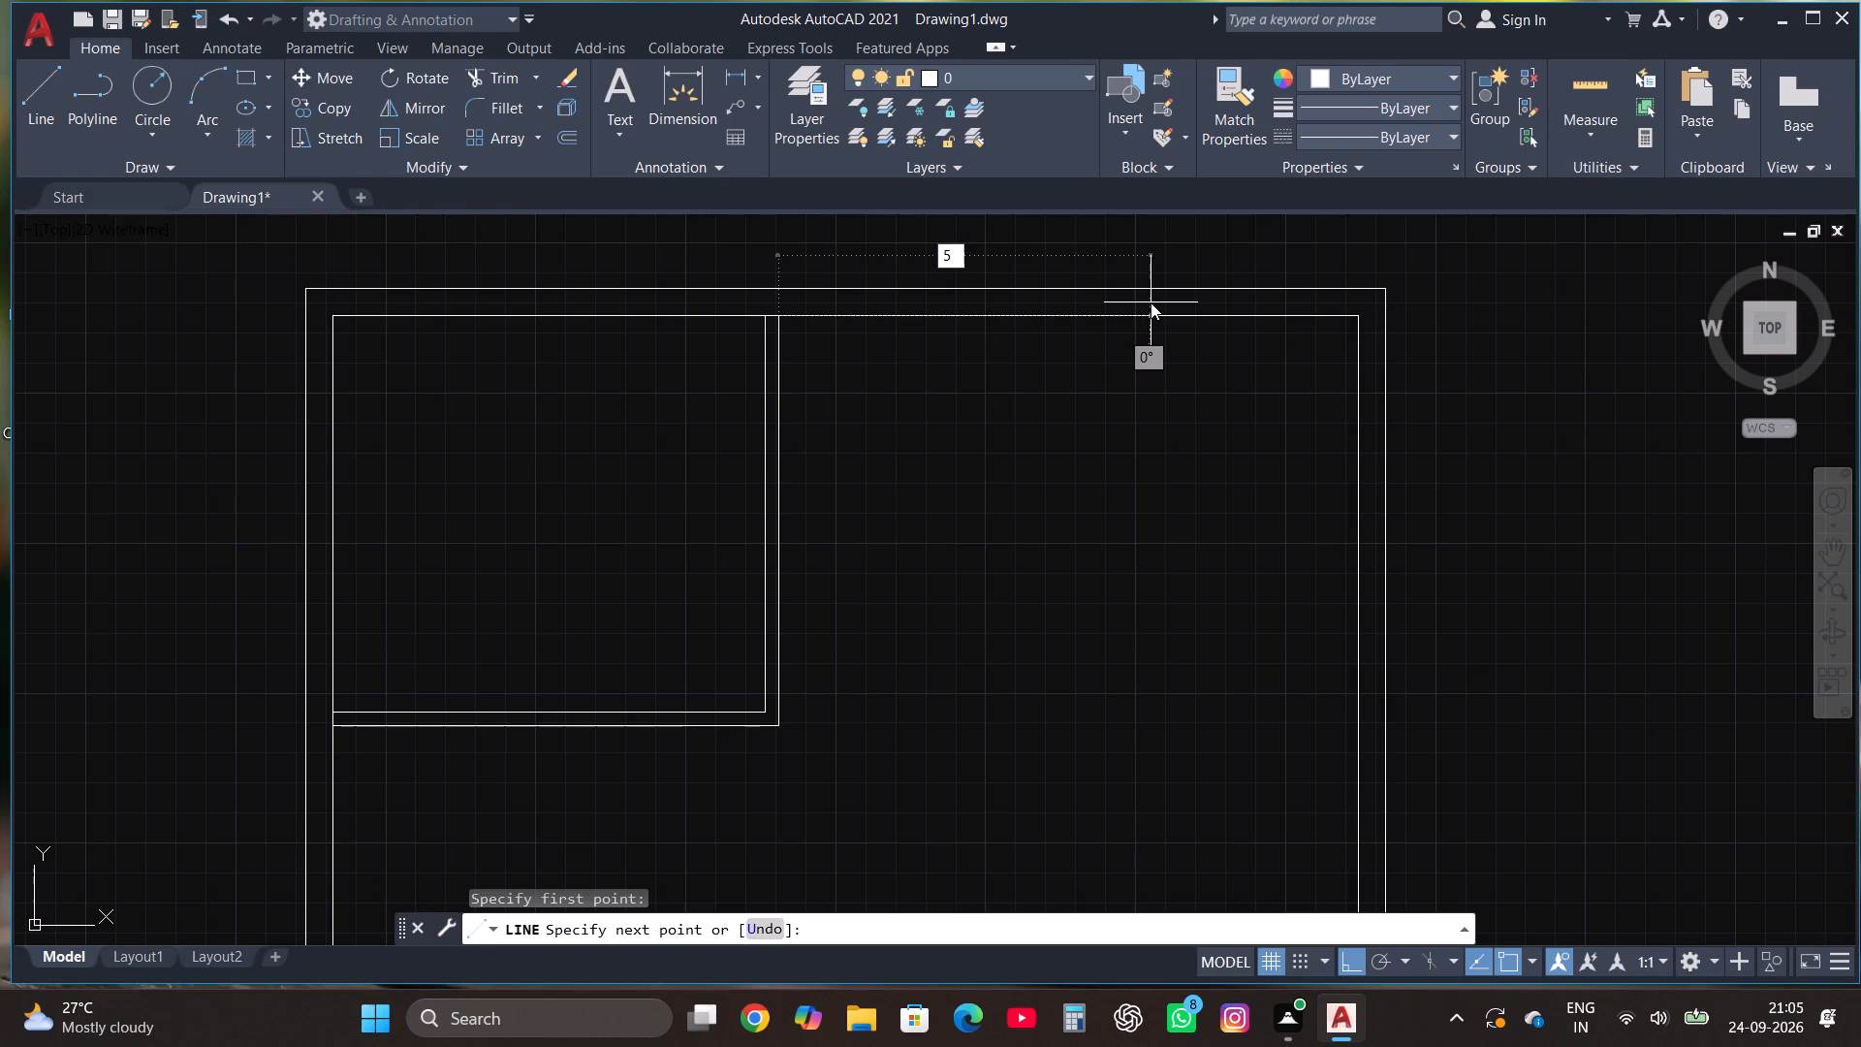
{"action": "type", "text": "4\""}
{"action": "key", "text": "Return"}
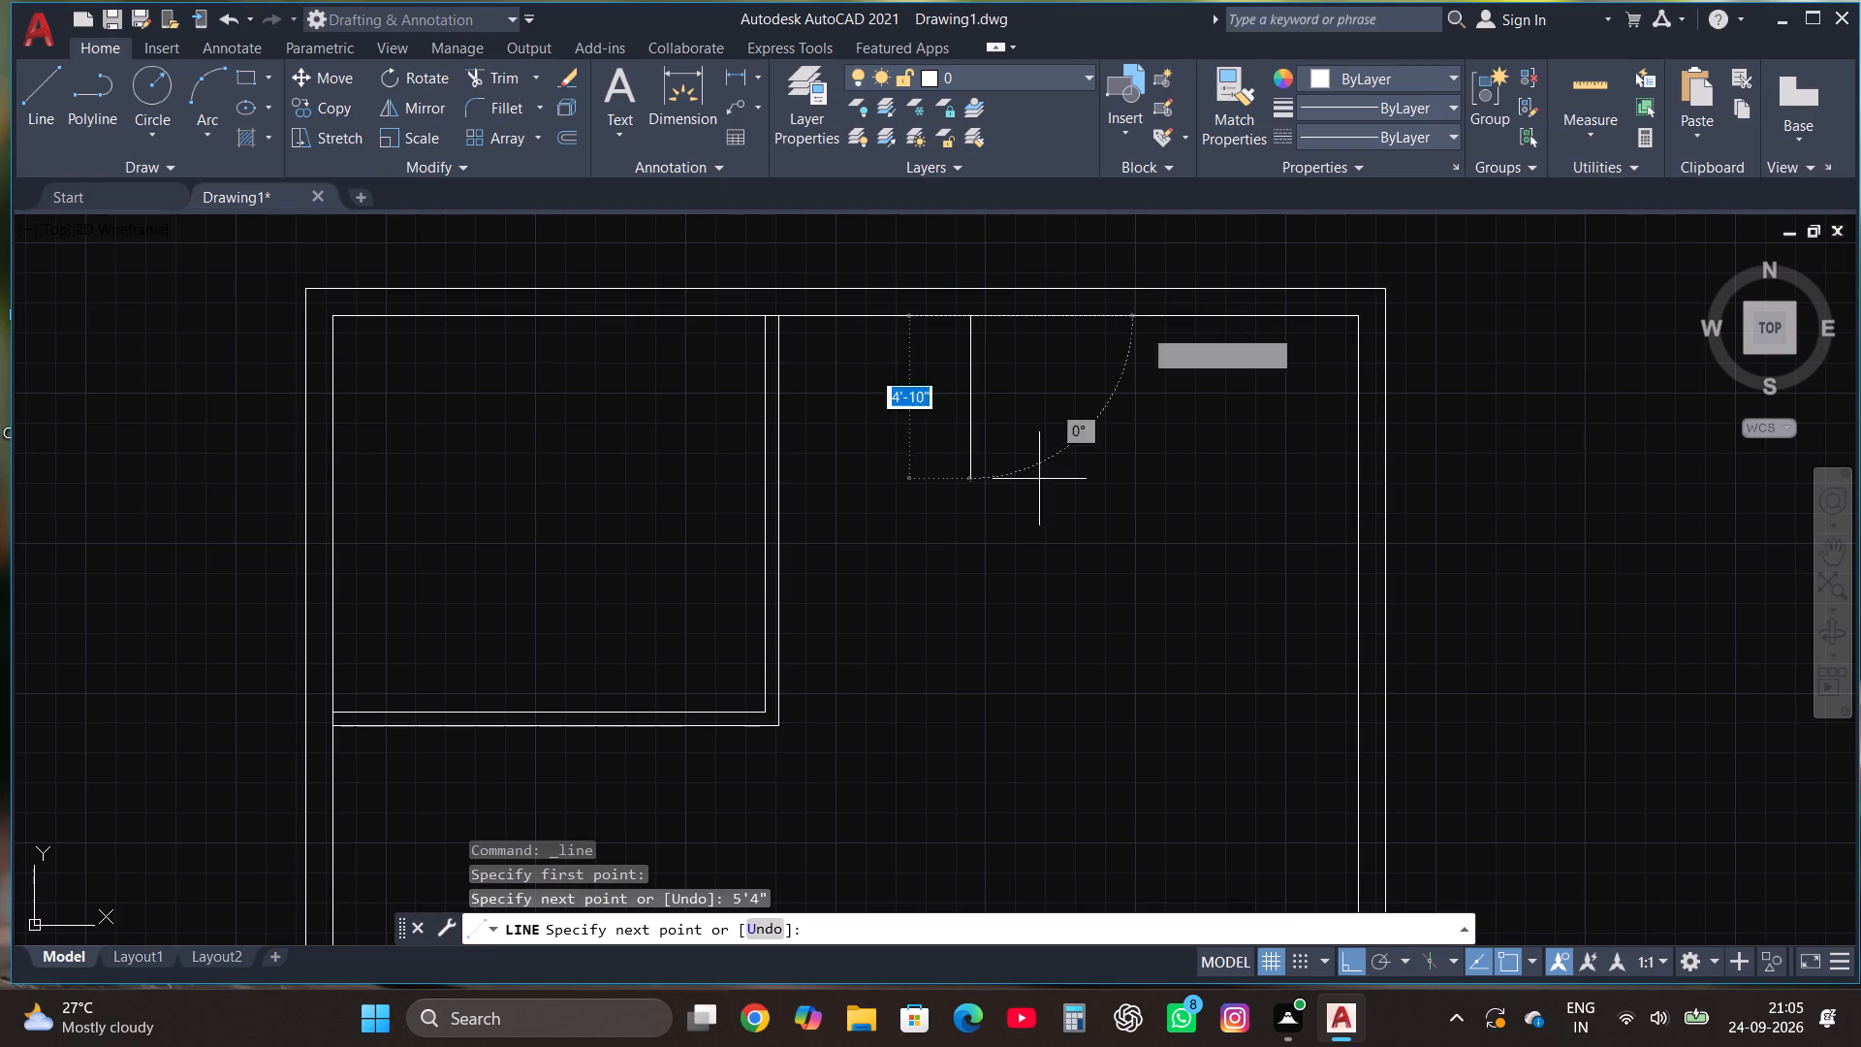
{"action": "type", "text": "7'9\""}
{"action": "key", "text": "Return"}
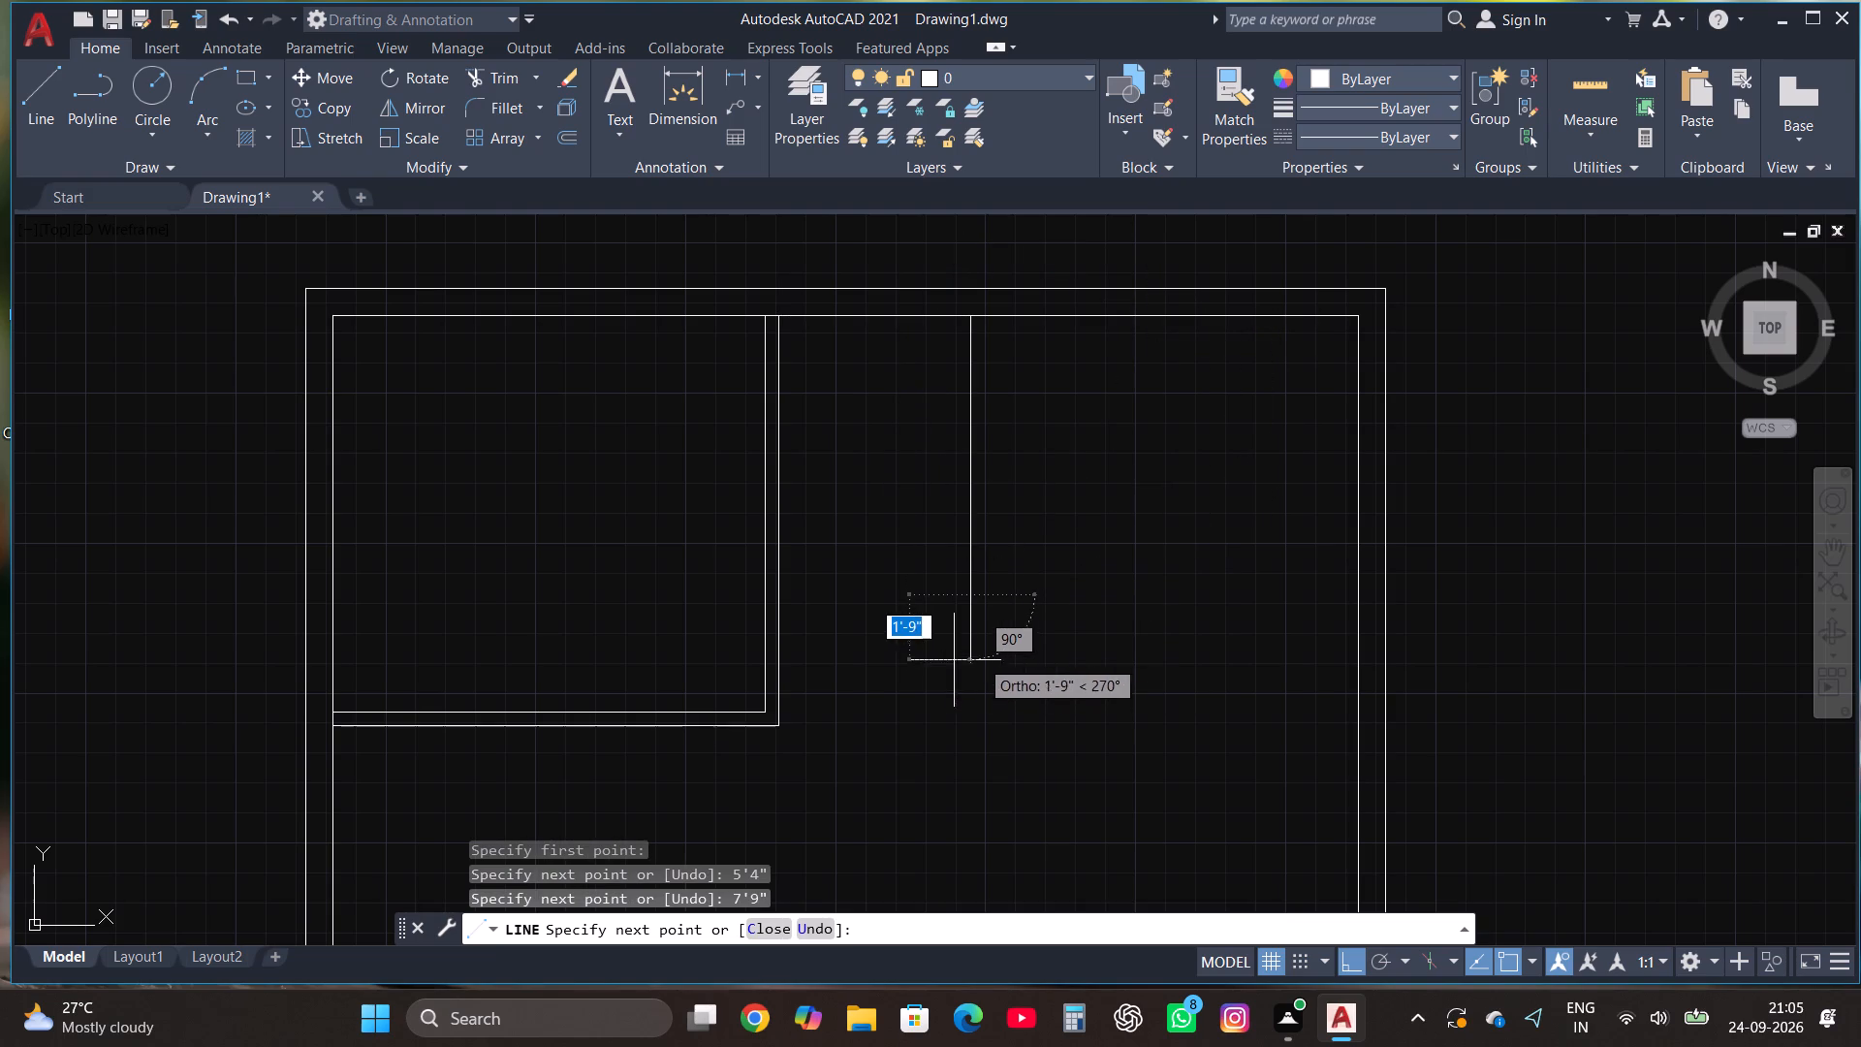
{"action": "type", "text": "5'4\""}
{"action": "key", "text": "Return"}
{"action": "key", "text": "Escape"}
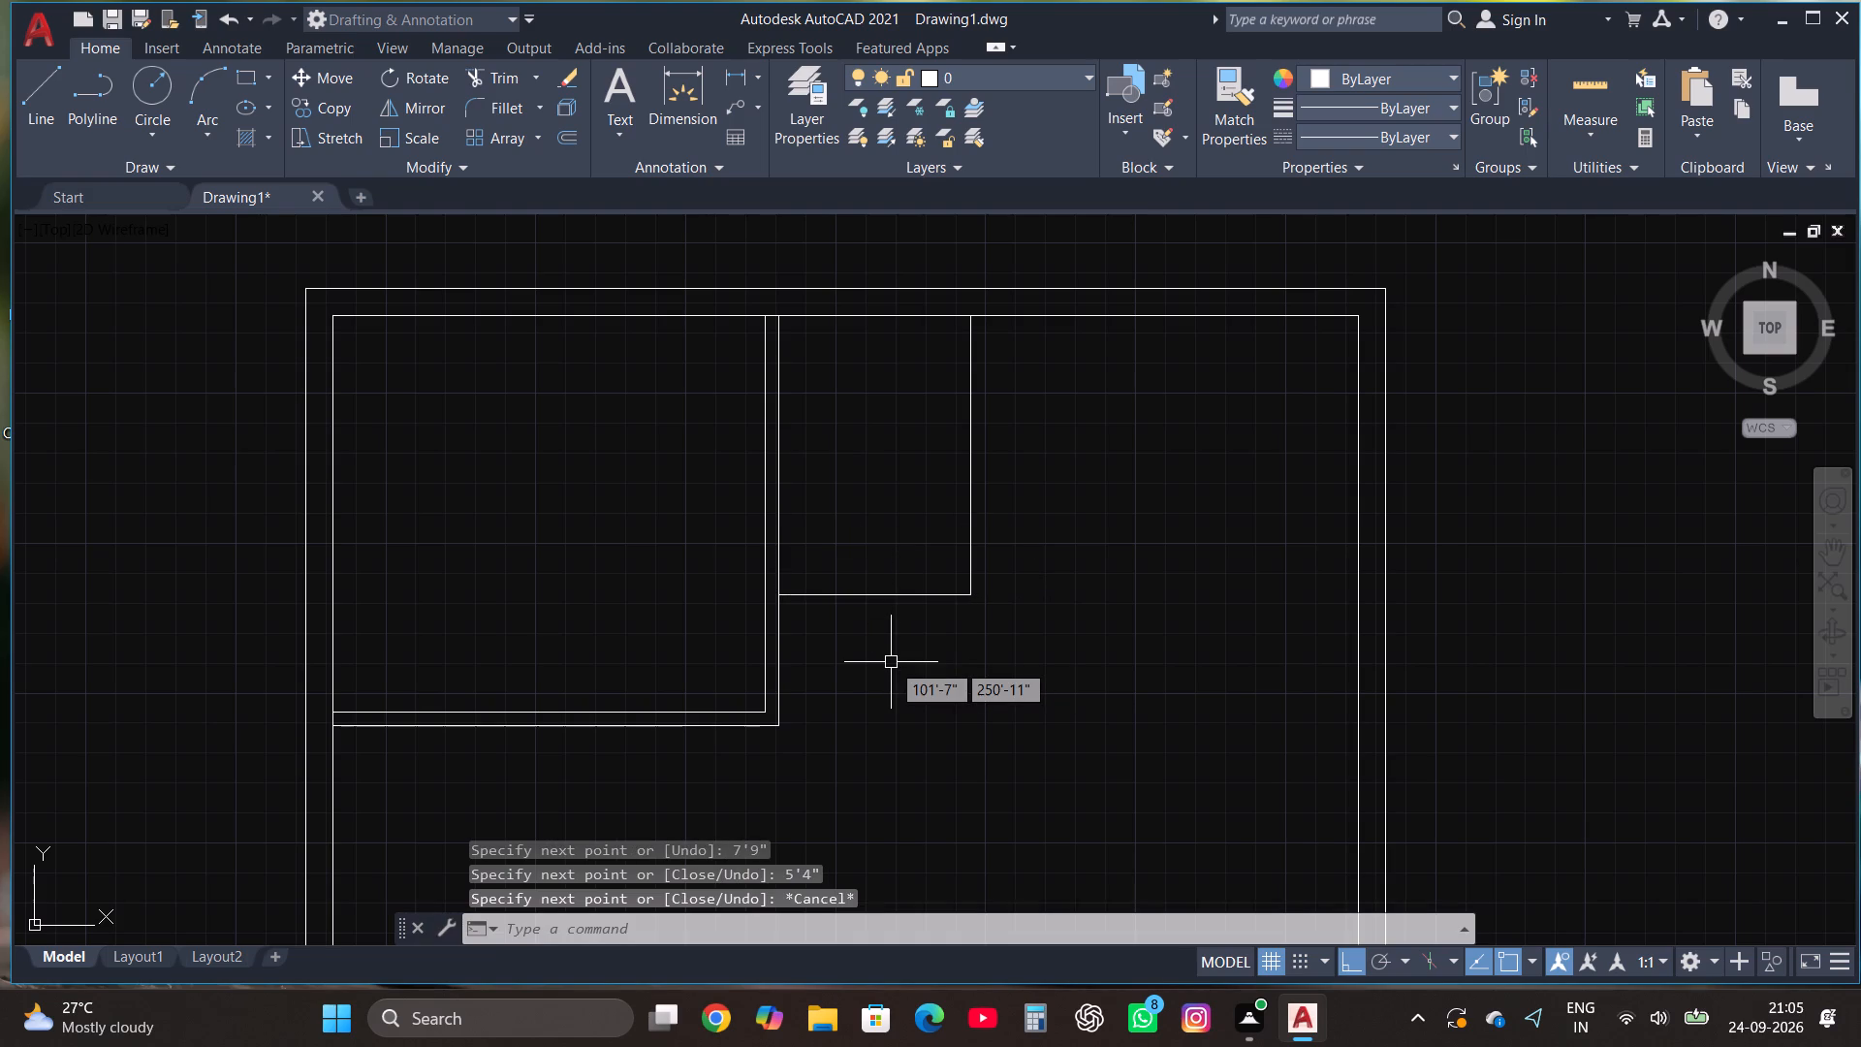
Offset the second room's right and bottom wall lines 4.5" outward.
{"action": "scroll", "coordinate": [889, 664], "scroll_direction": "down", "scroll_amount": 1}
{"action": "scroll", "coordinate": [929, 646], "scroll_direction": "up", "scroll_amount": 1}
{"action": "left_click_drag", "start_coordinate": [989, 635], "coordinate": [982, 624]}
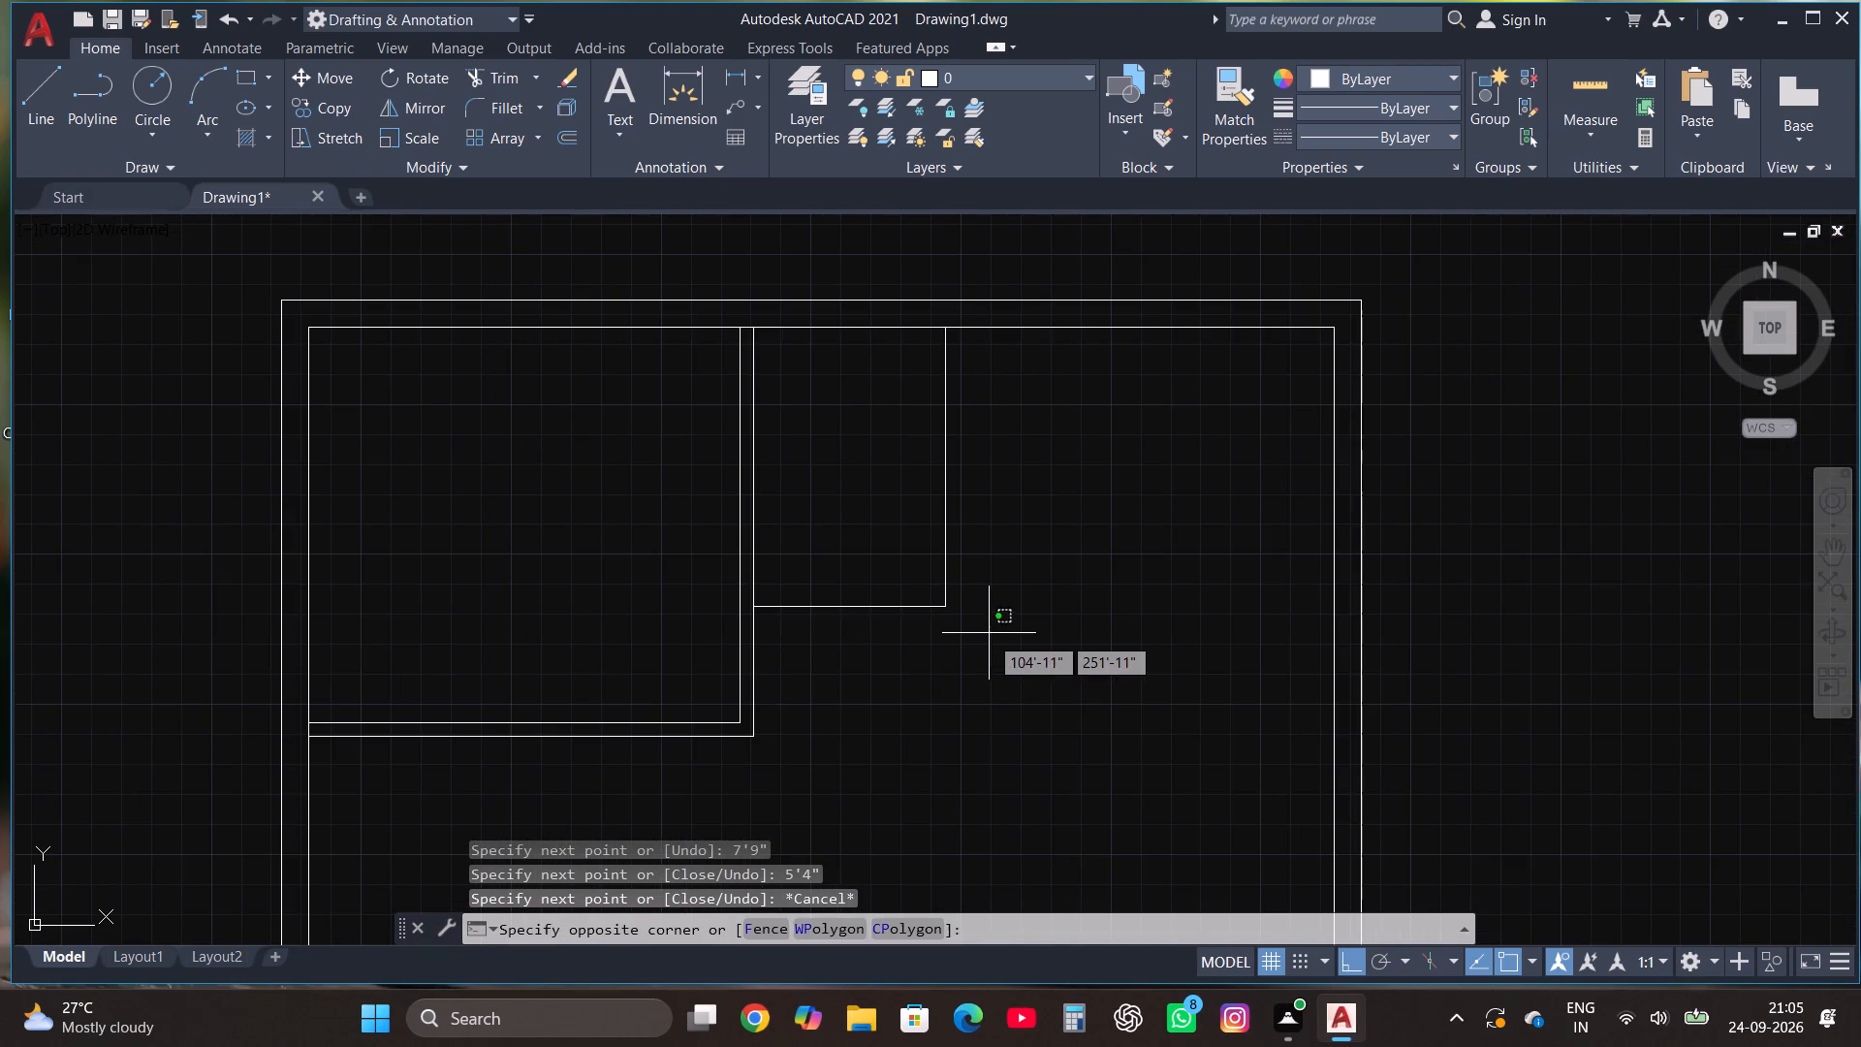
{"action": "left_click", "coordinate": [886, 510]}
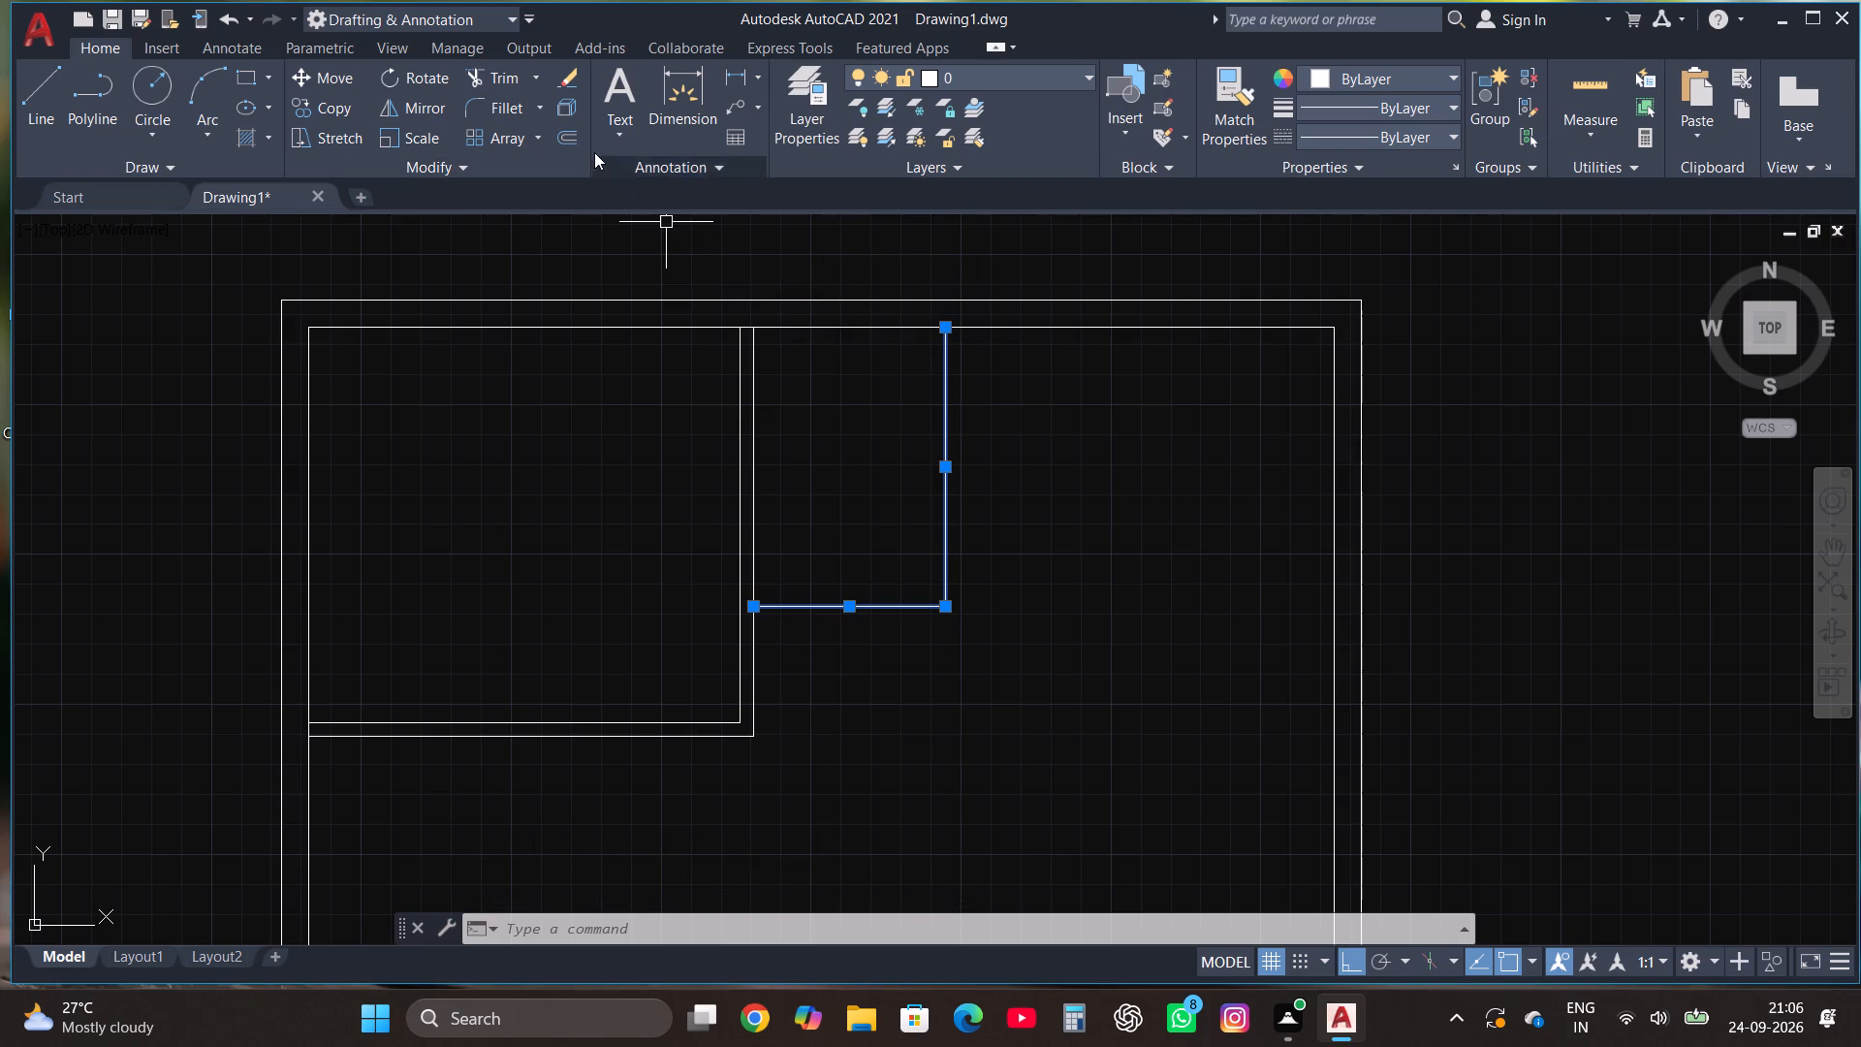
{"action": "left_click", "coordinate": [563, 137]}
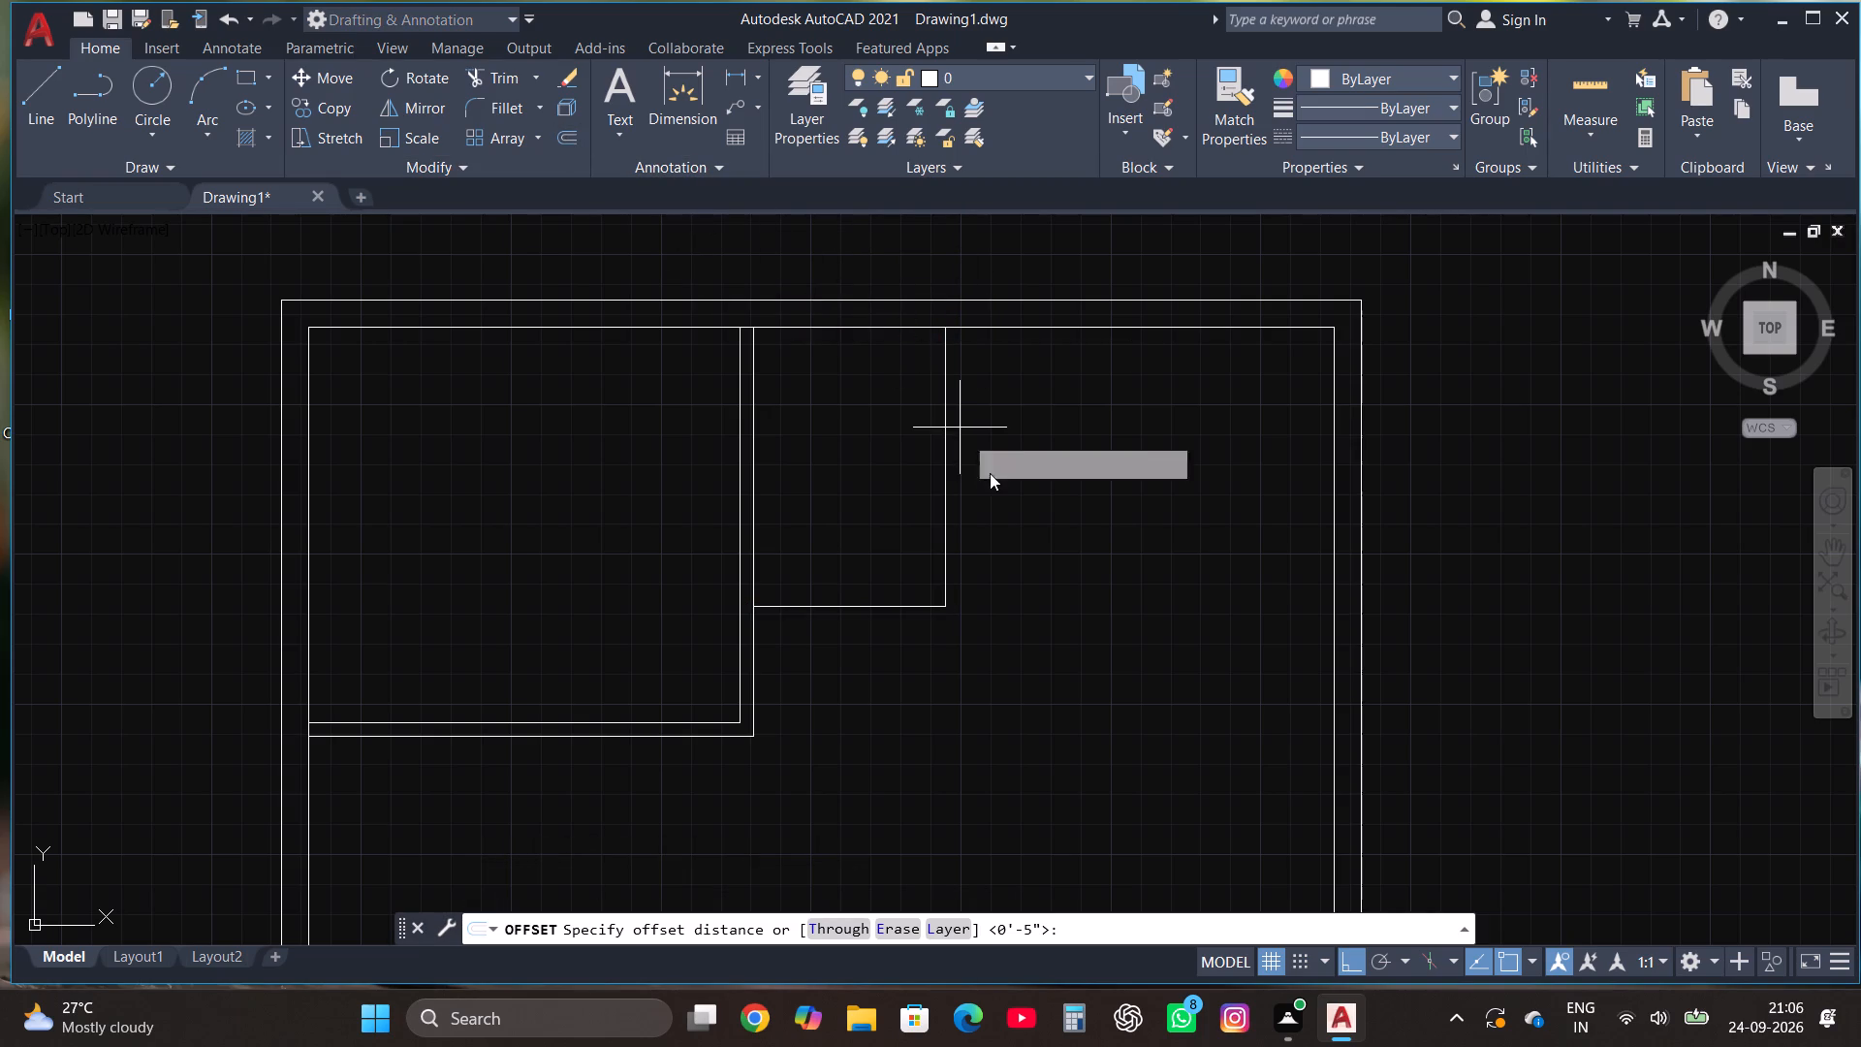
{"action": "left_click", "coordinate": [947, 475]}
{"action": "left_click", "coordinate": [953, 477]}
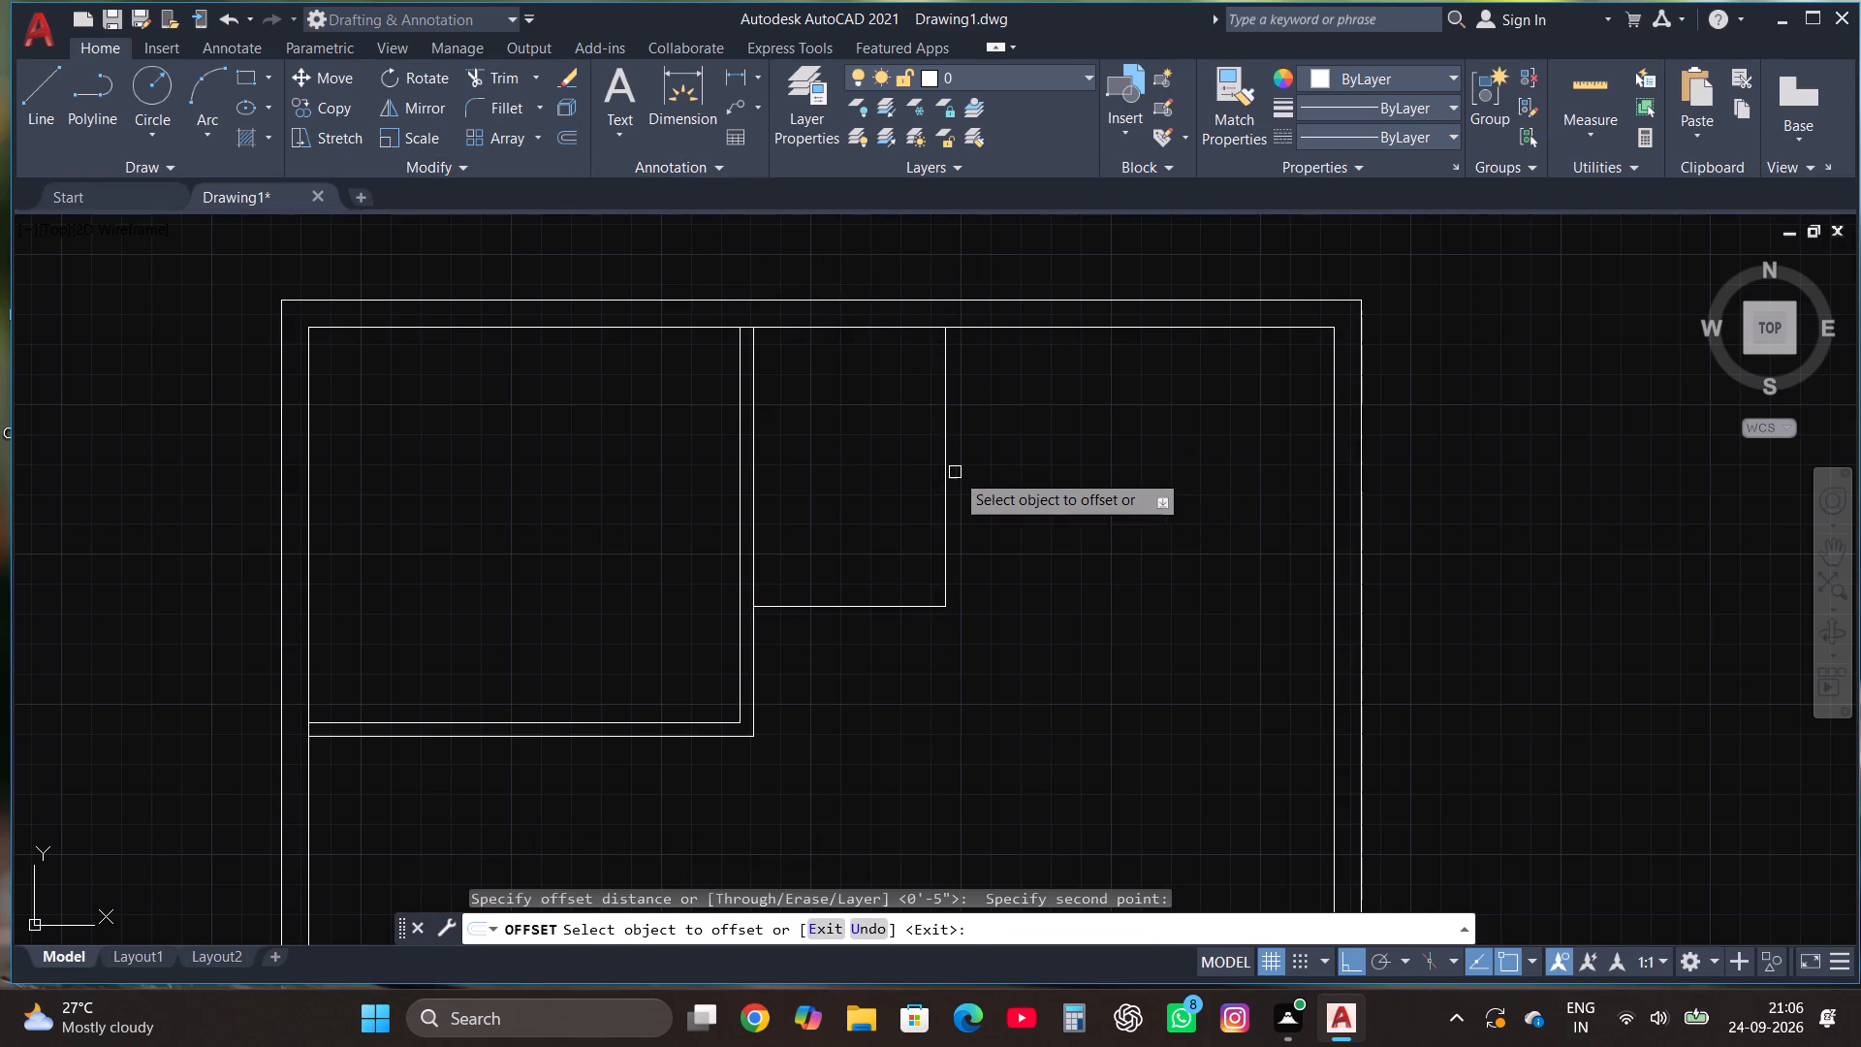
{"action": "left_click", "coordinate": [949, 461]}
{"action": "type", "text": "4.5\""}
{"action": "key", "text": "Return"}
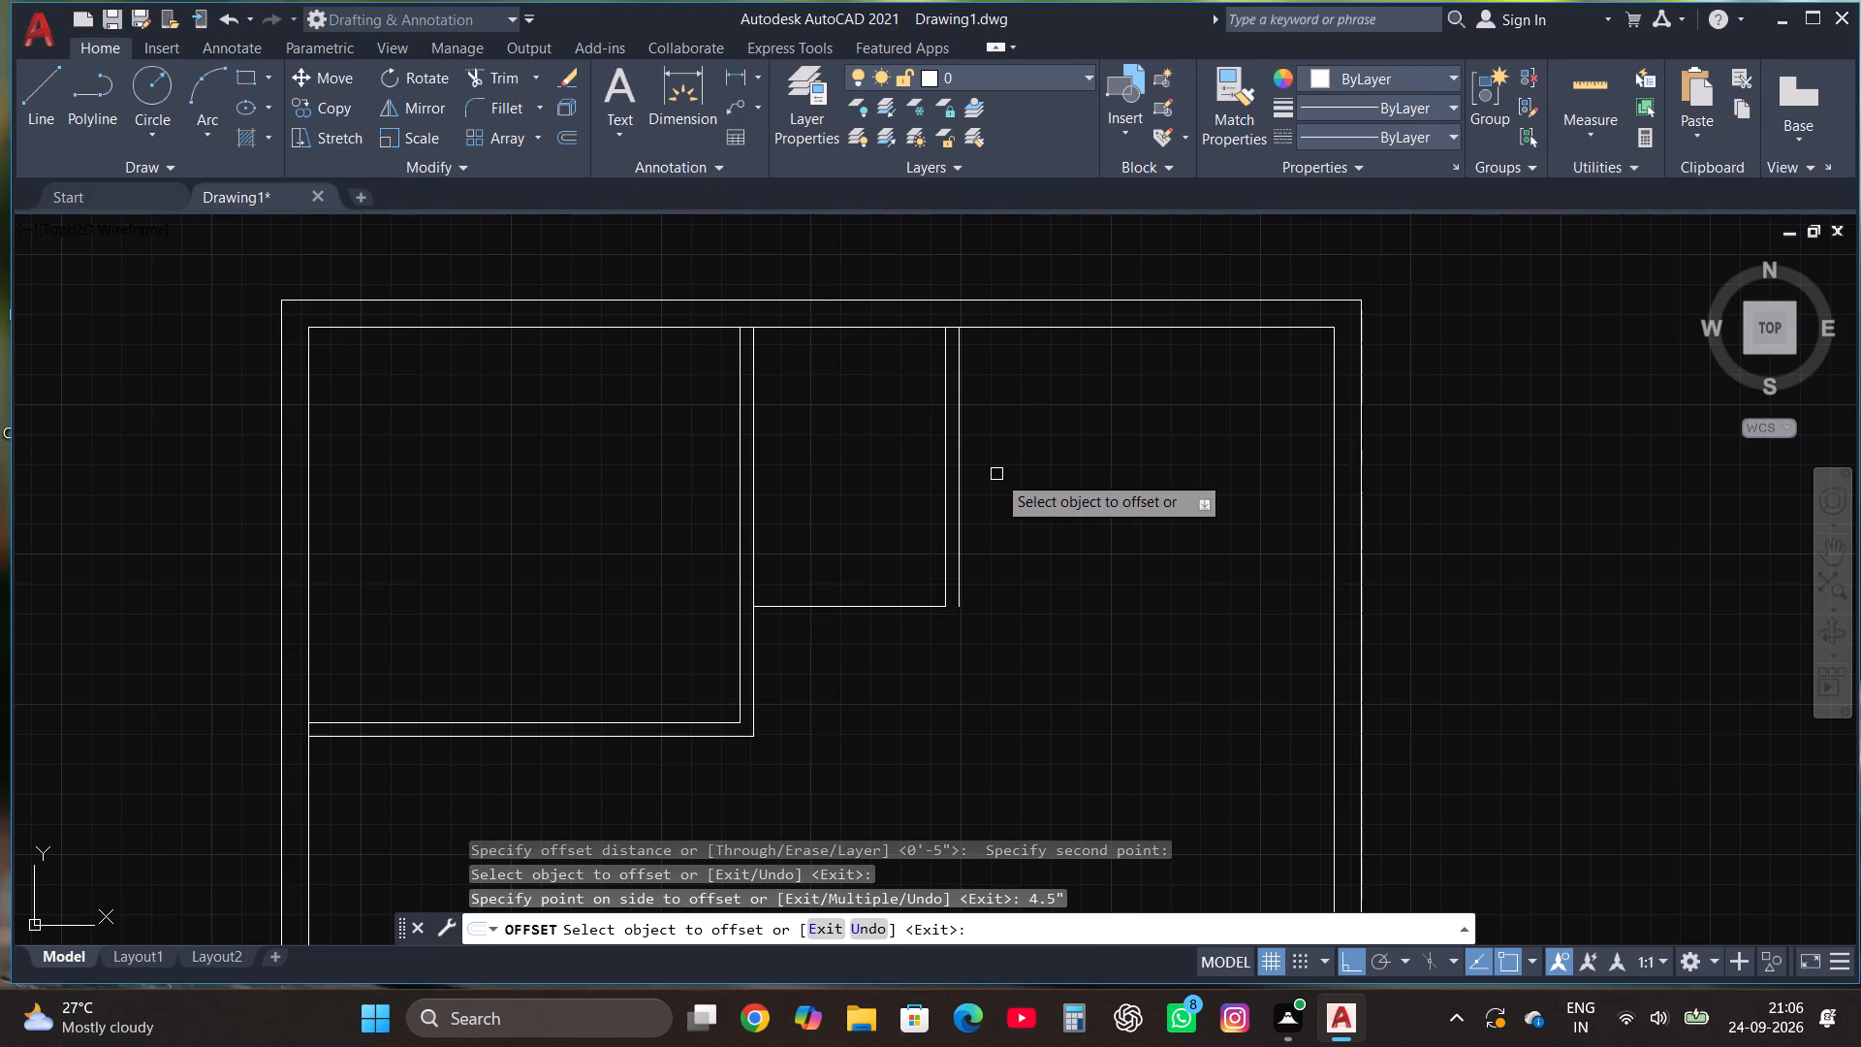
{"action": "left_click", "coordinate": [854, 602]}
{"action": "type", "text": "4.5\""}
{"action": "key", "text": "Return"}
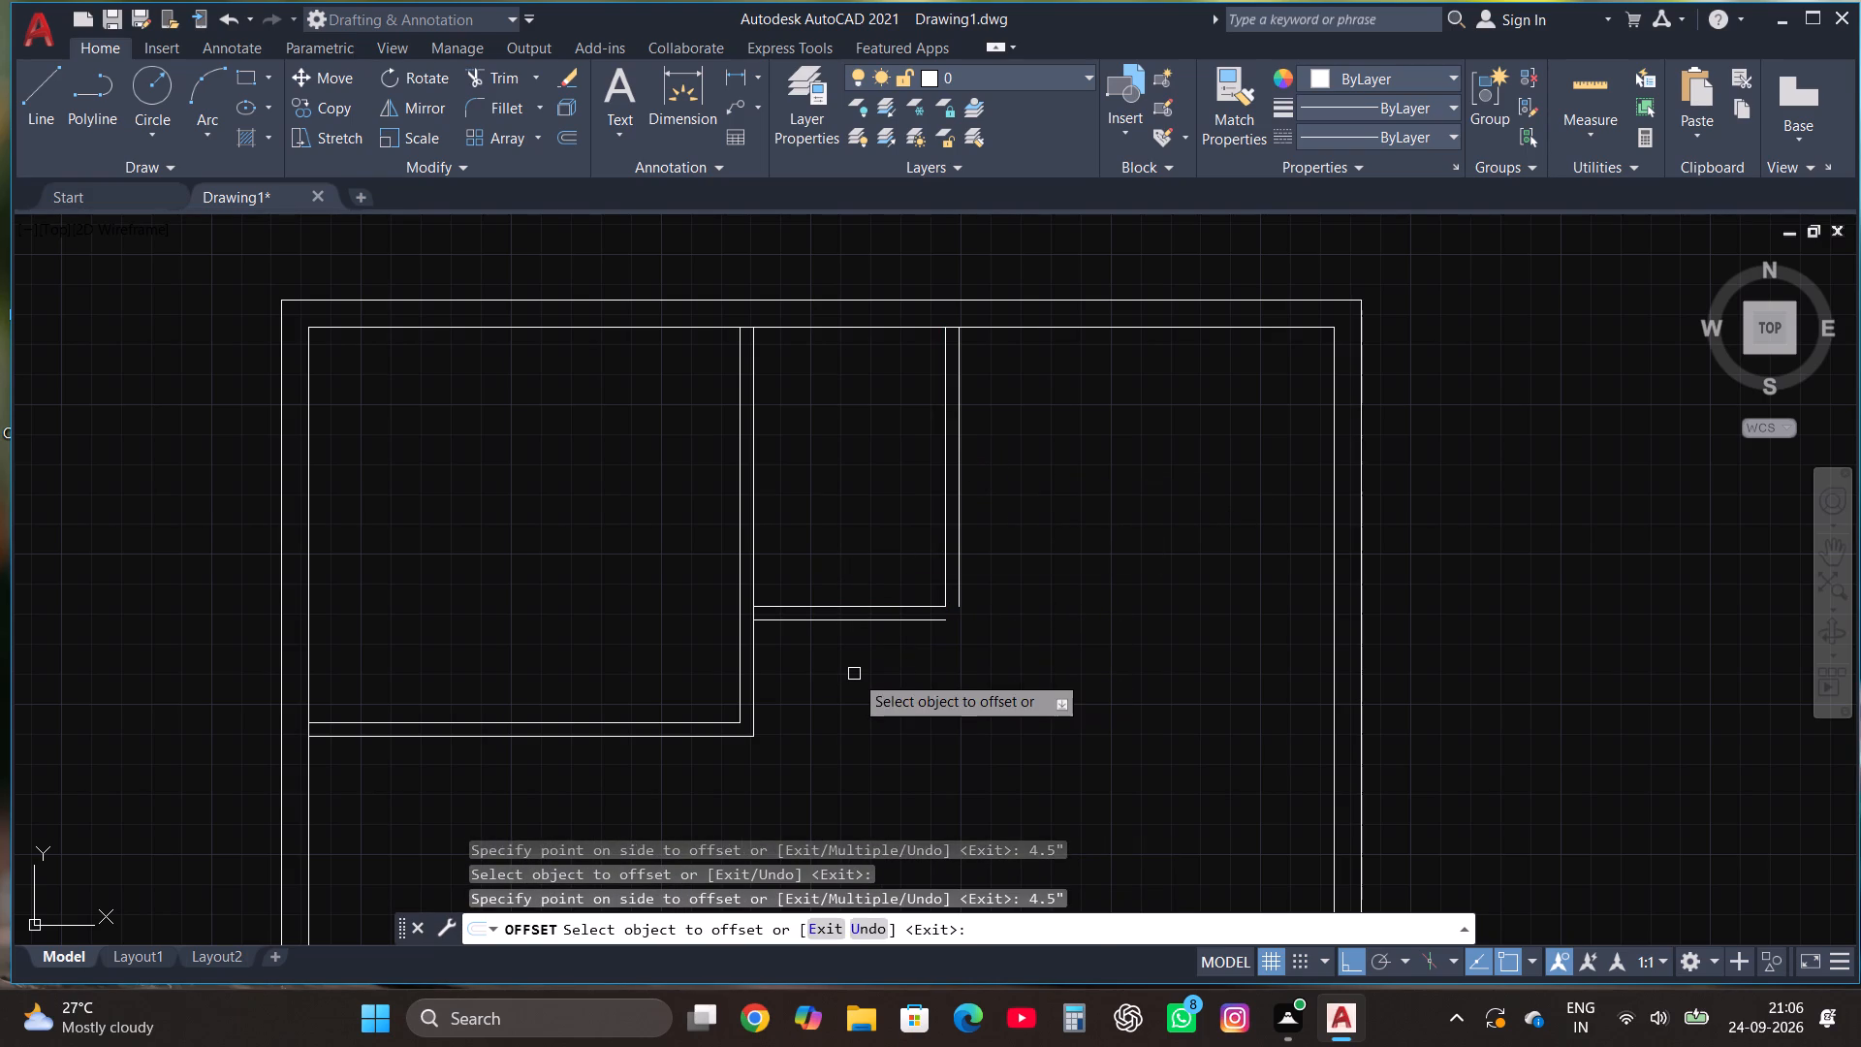
{"action": "key", "text": "Escape"}
Fillet the second room's two offset lines into a closed outer corner at its bottom right.
{"action": "left_click", "coordinate": [504, 109]}
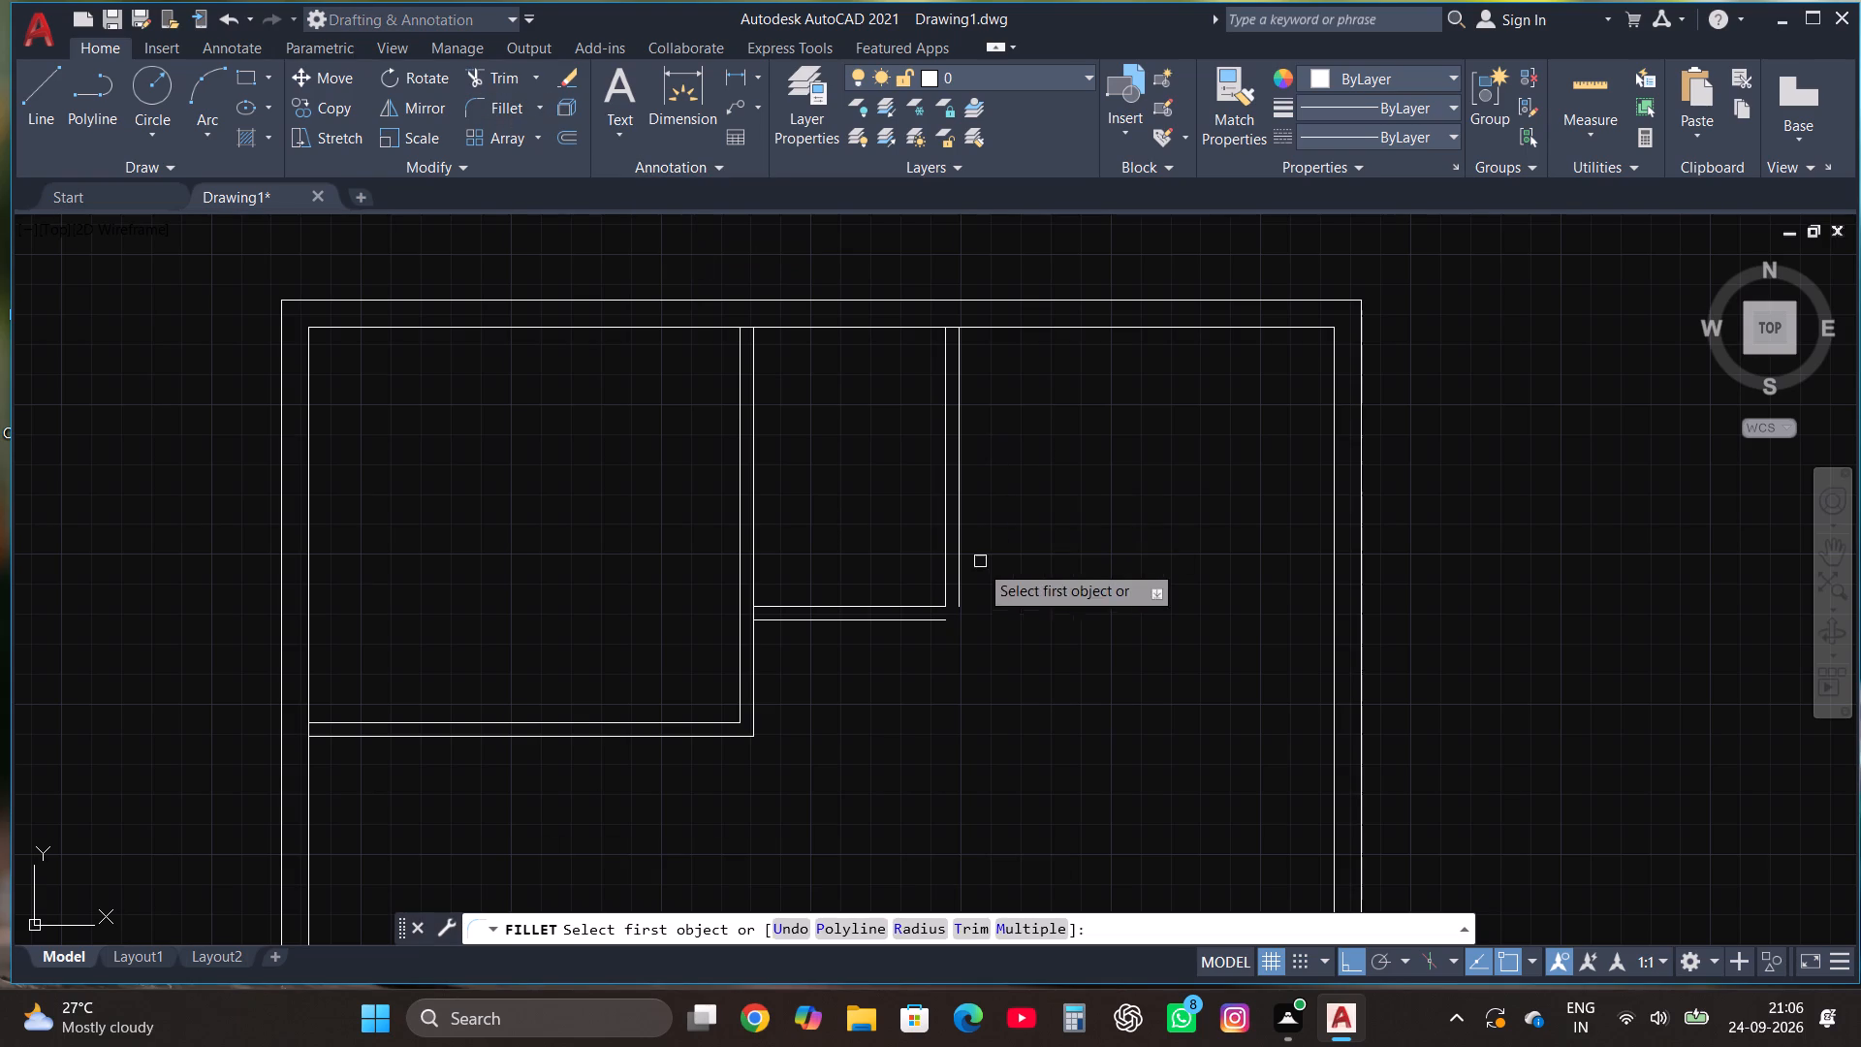
{"action": "left_click", "coordinate": [937, 624]}
{"action": "left_click", "coordinate": [955, 606]}
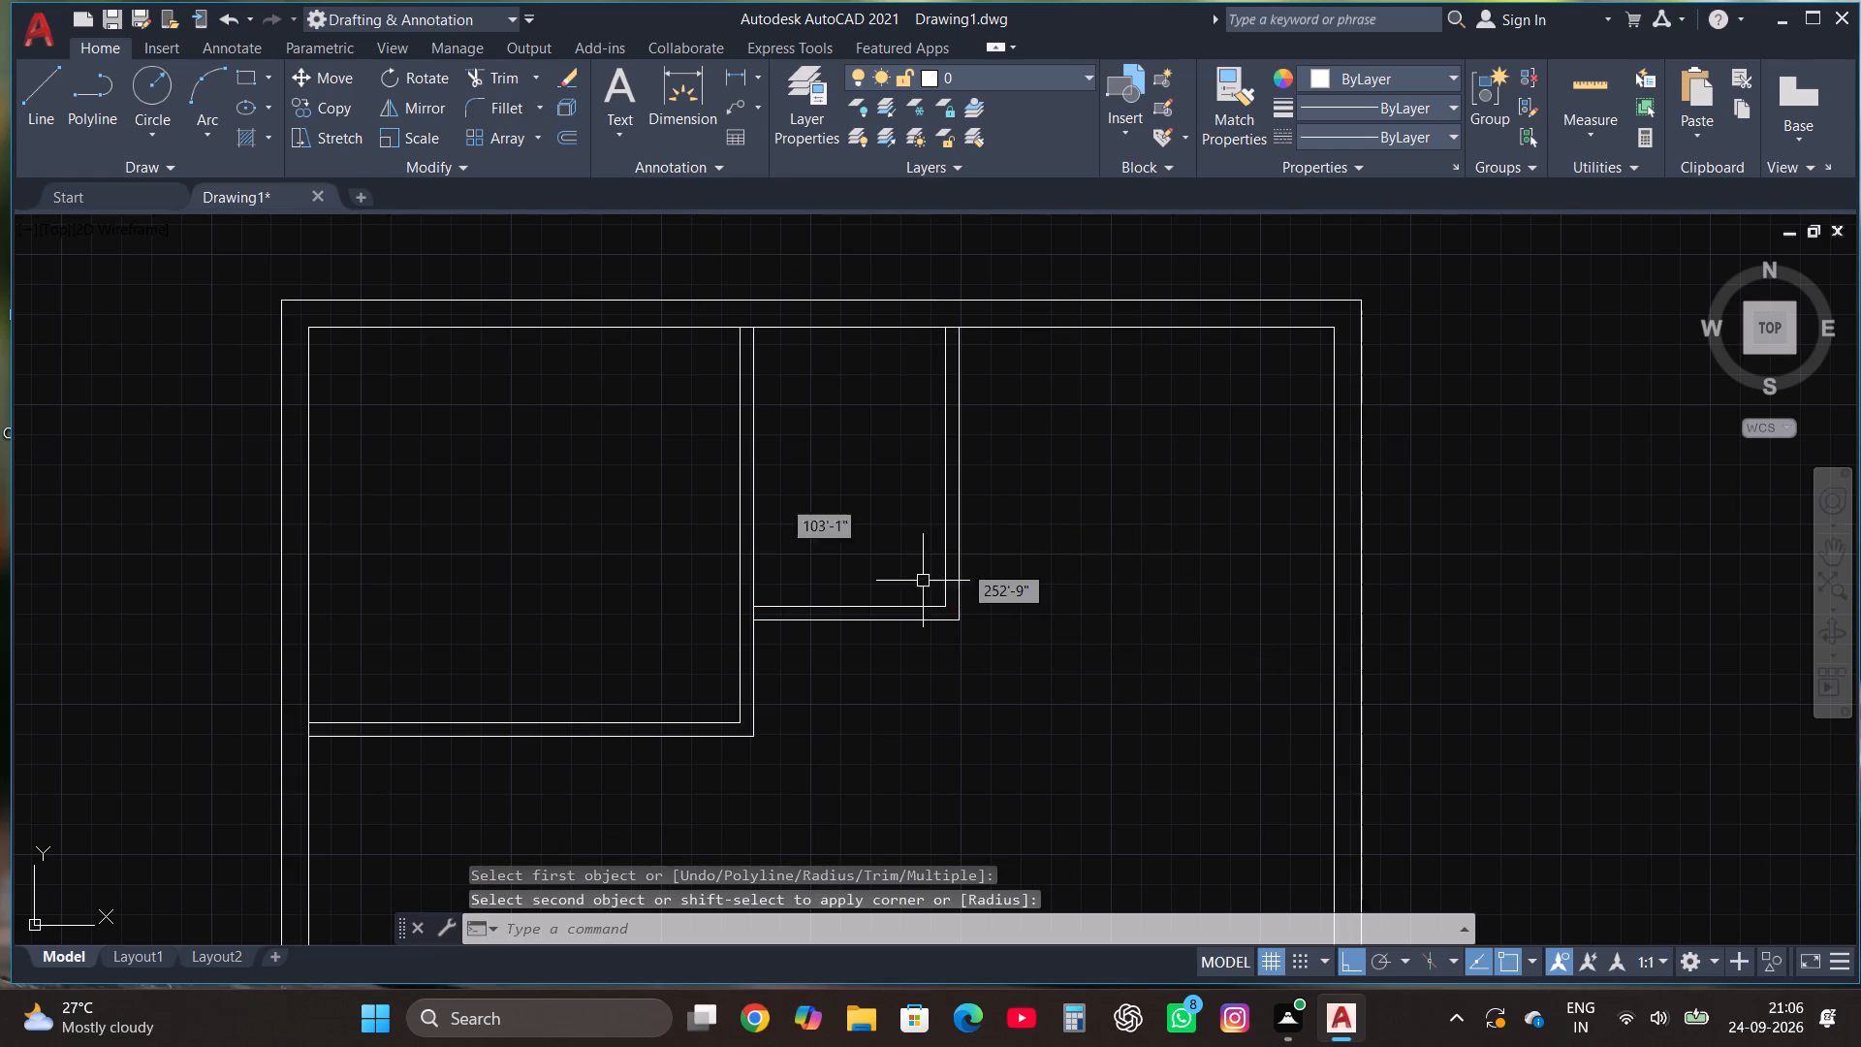
Draw a line from the second room's outer bottom-right corner down level with the first room's bottom wall, then right into the outer wall.
{"action": "scroll", "coordinate": [724, 466], "scroll_direction": "down", "scroll_amount": 1}
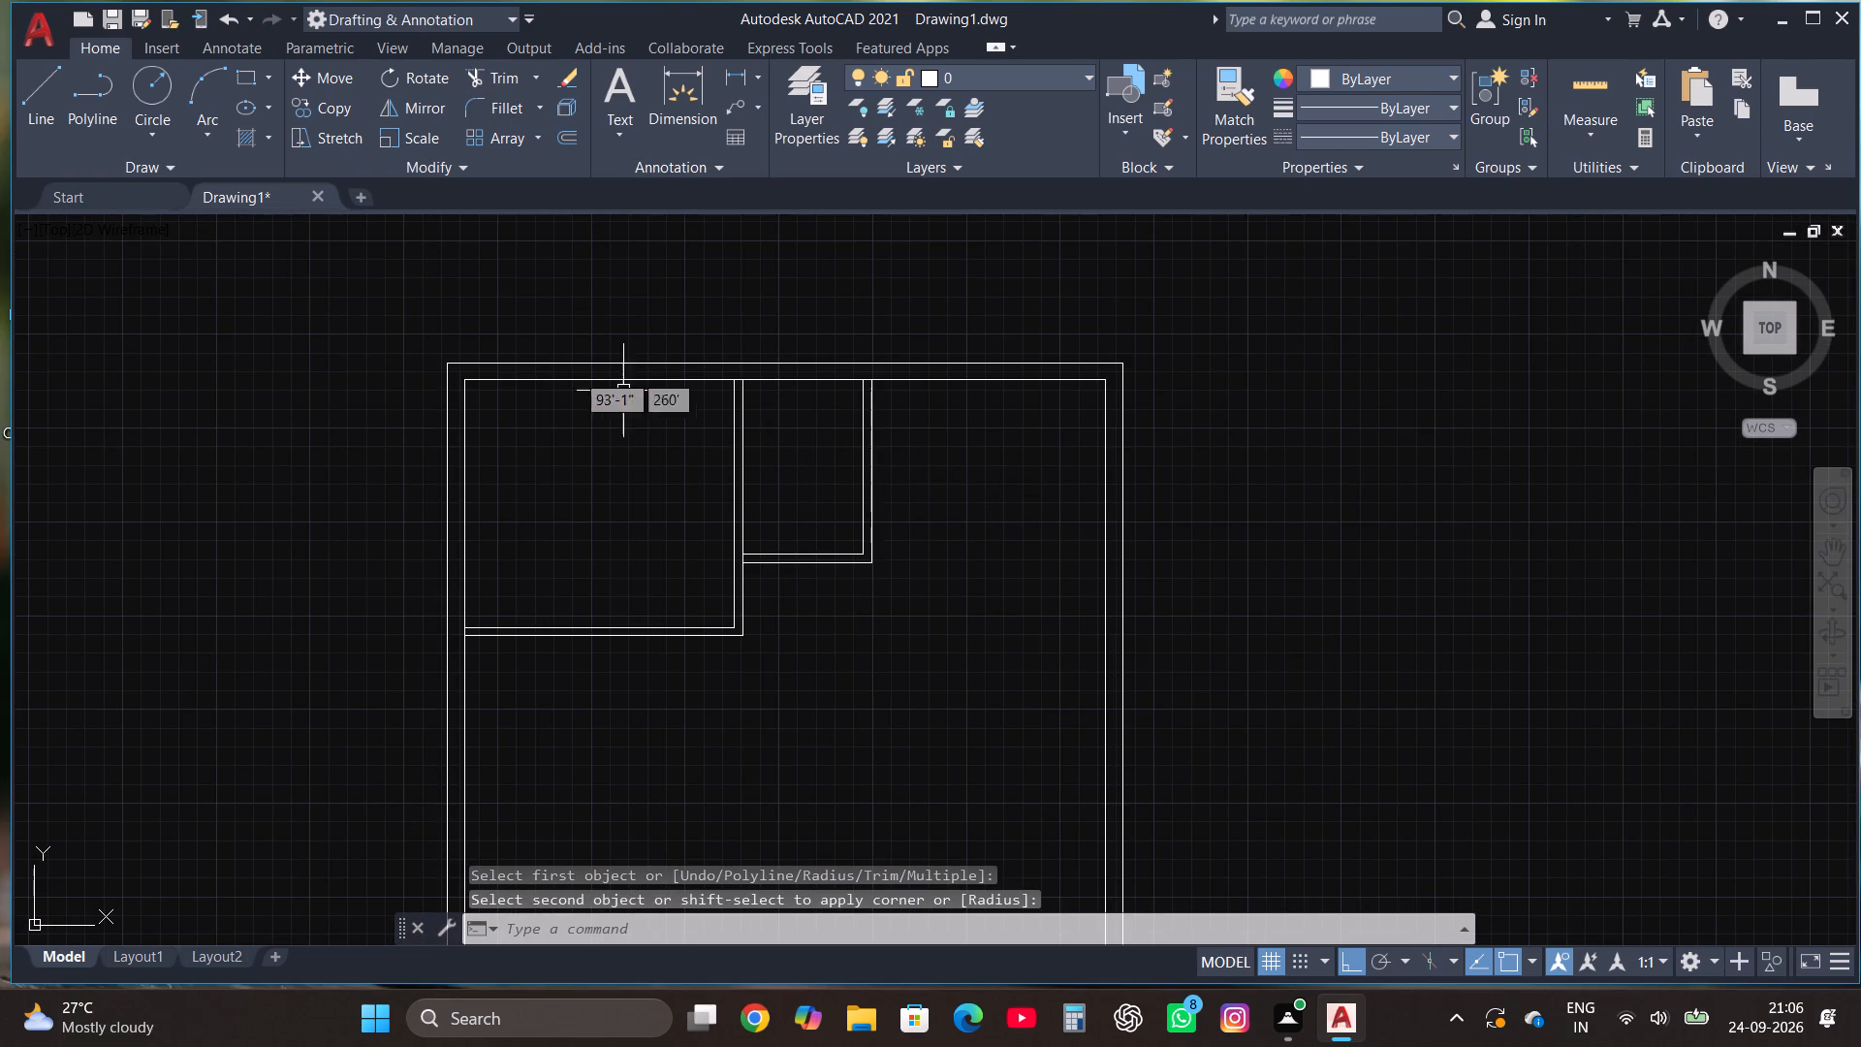
{"action": "left_click", "coordinate": [38, 102]}
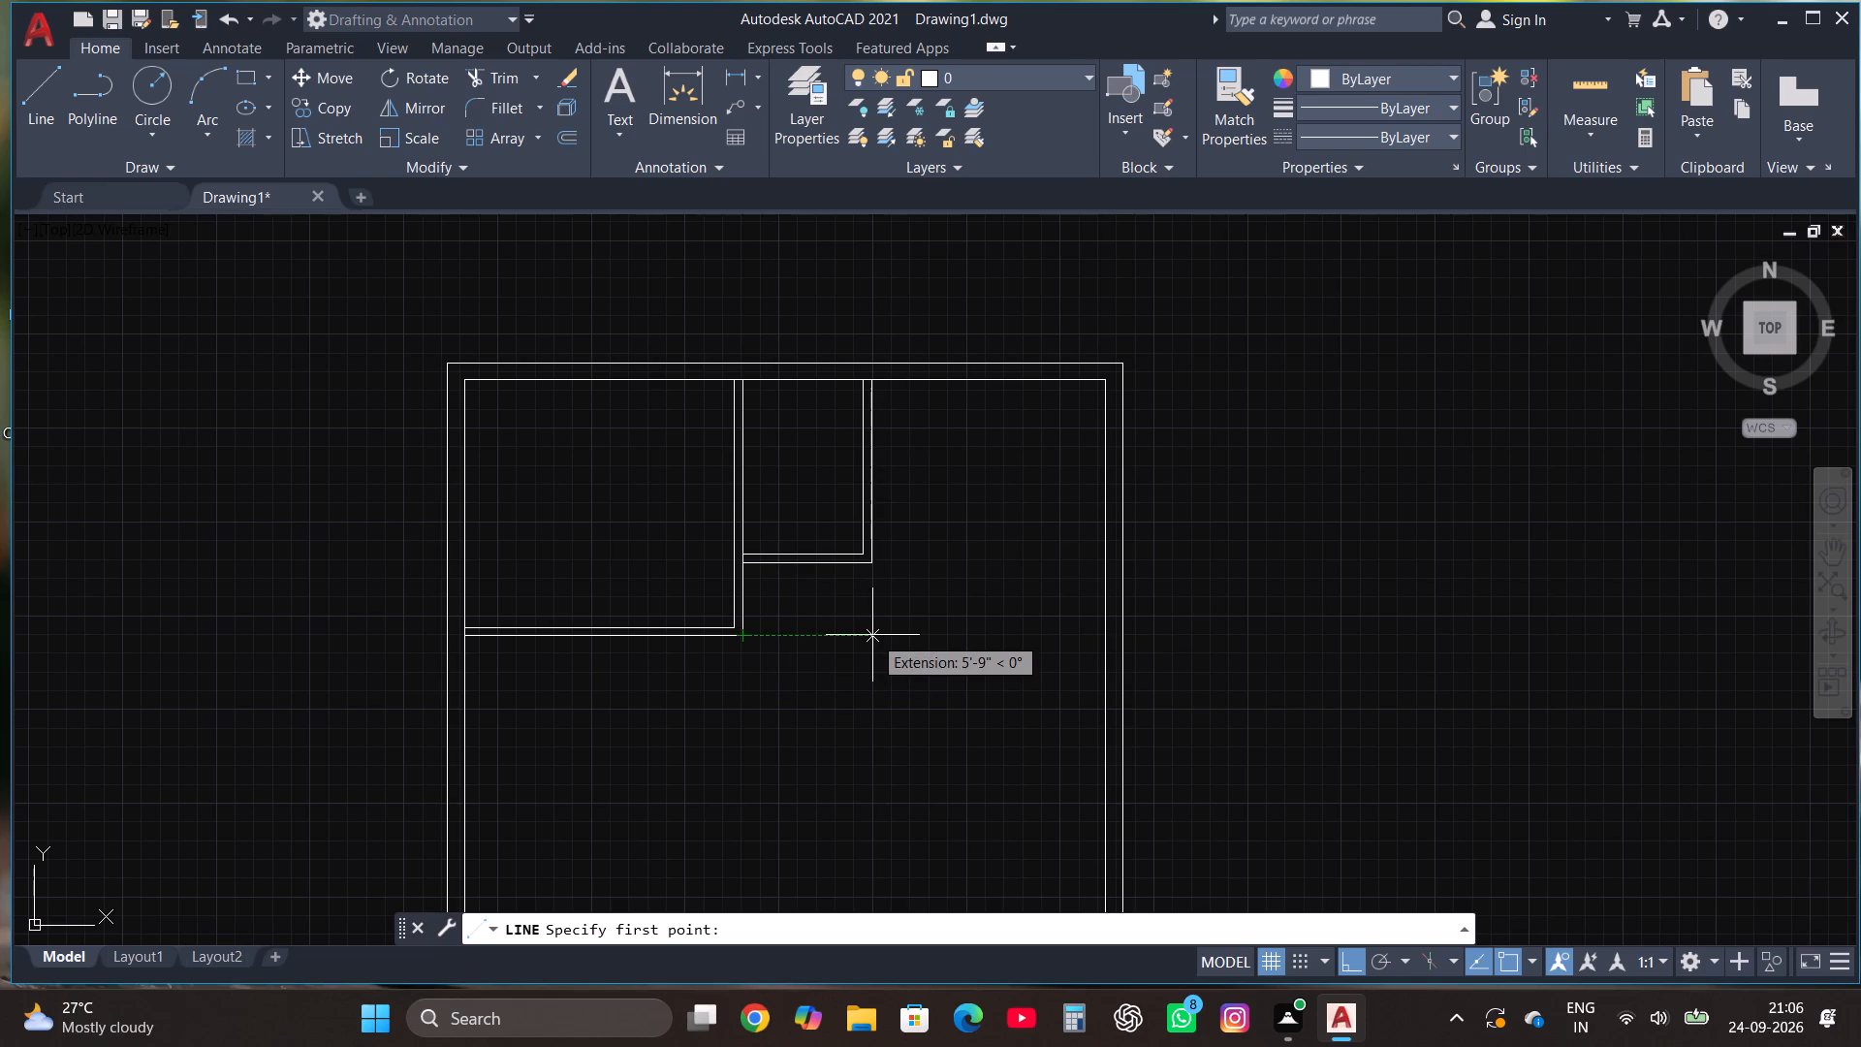
{"action": "left_click", "coordinate": [872, 560]}
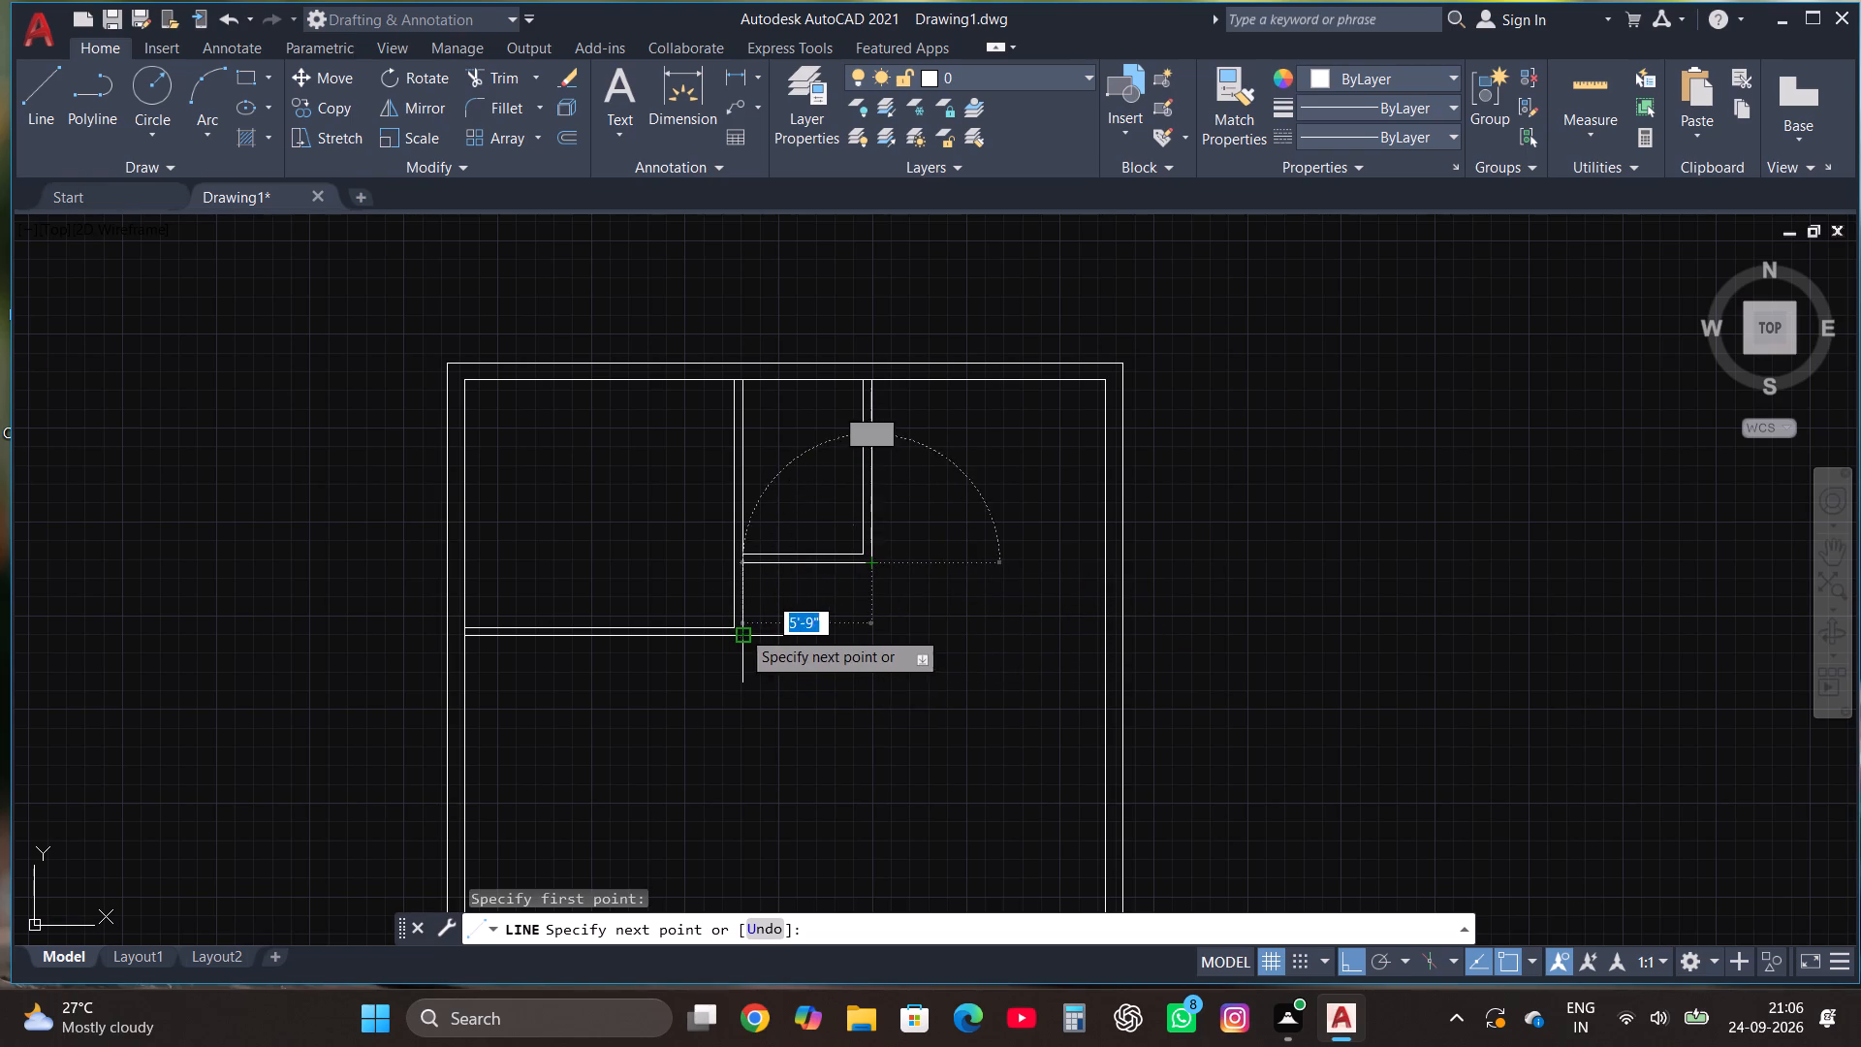
{"action": "left_click", "coordinate": [861, 630]}
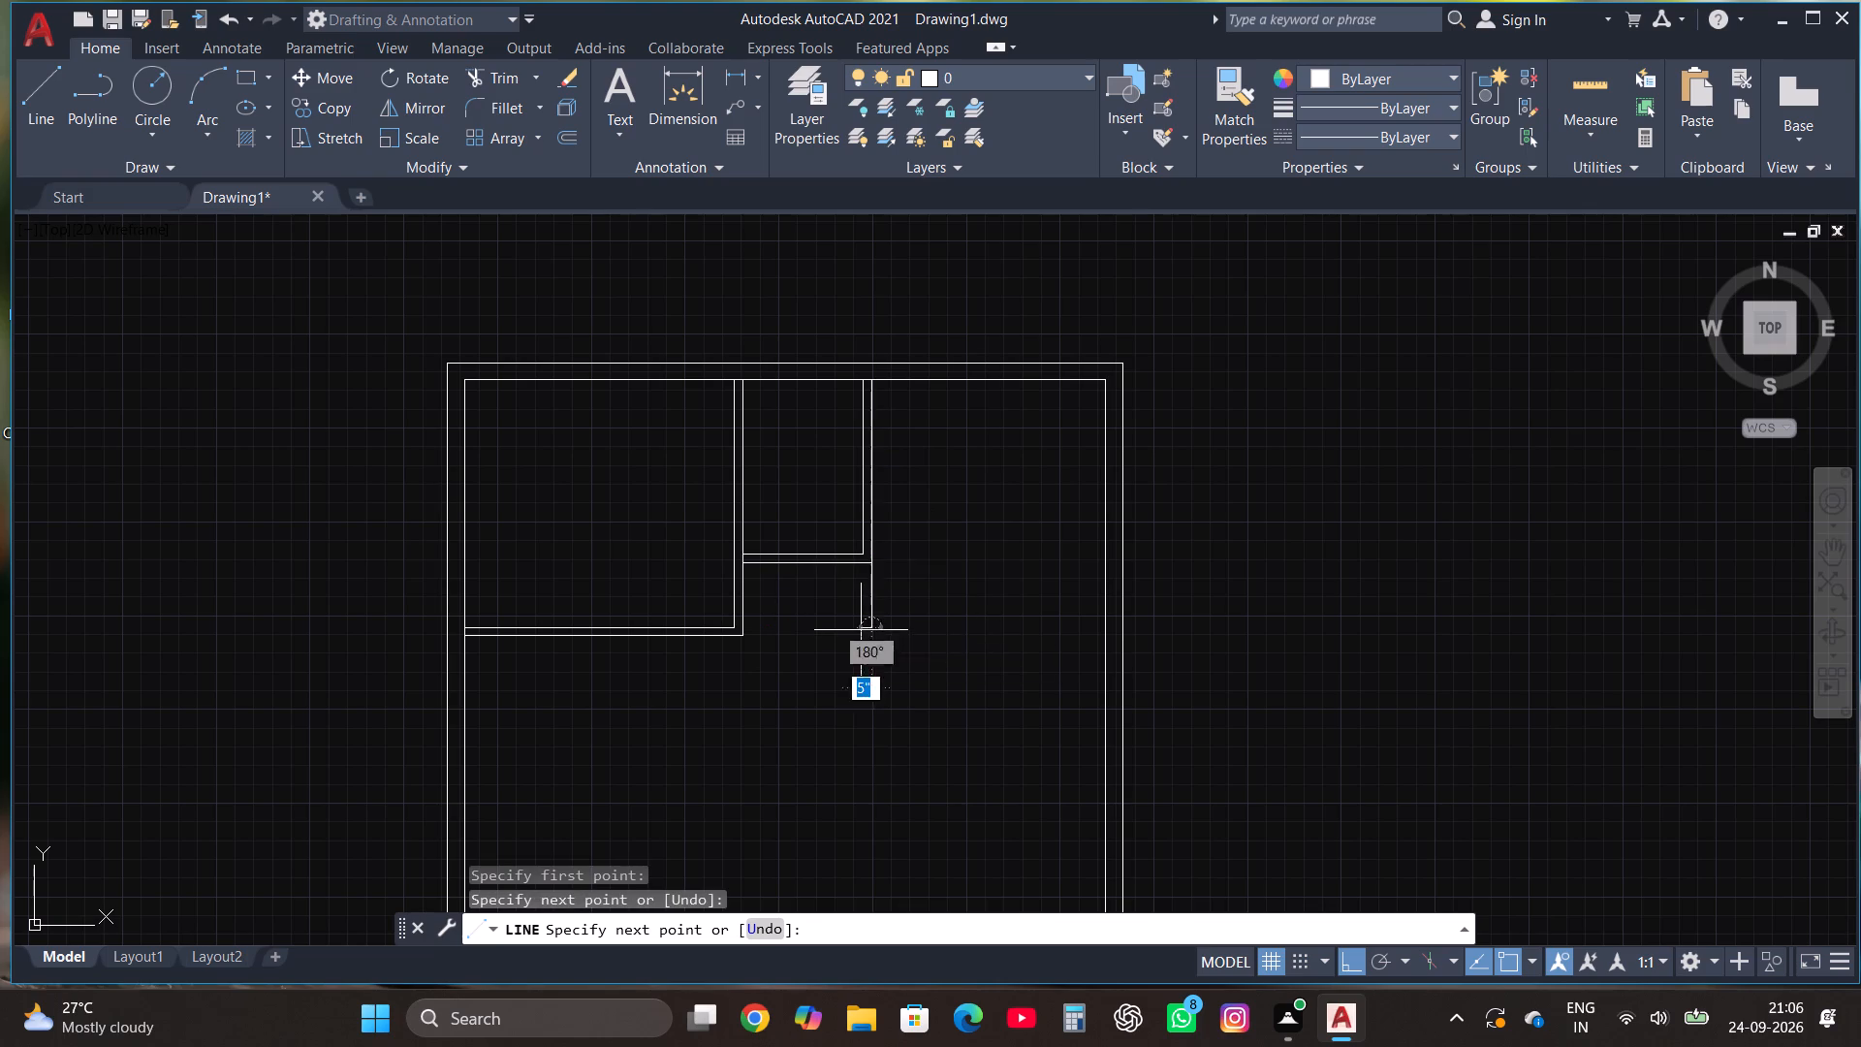
{"action": "scroll", "coordinate": [1087, 614], "scroll_direction": "up", "scroll_amount": 3}
{"action": "left_click", "coordinate": [1194, 680]}
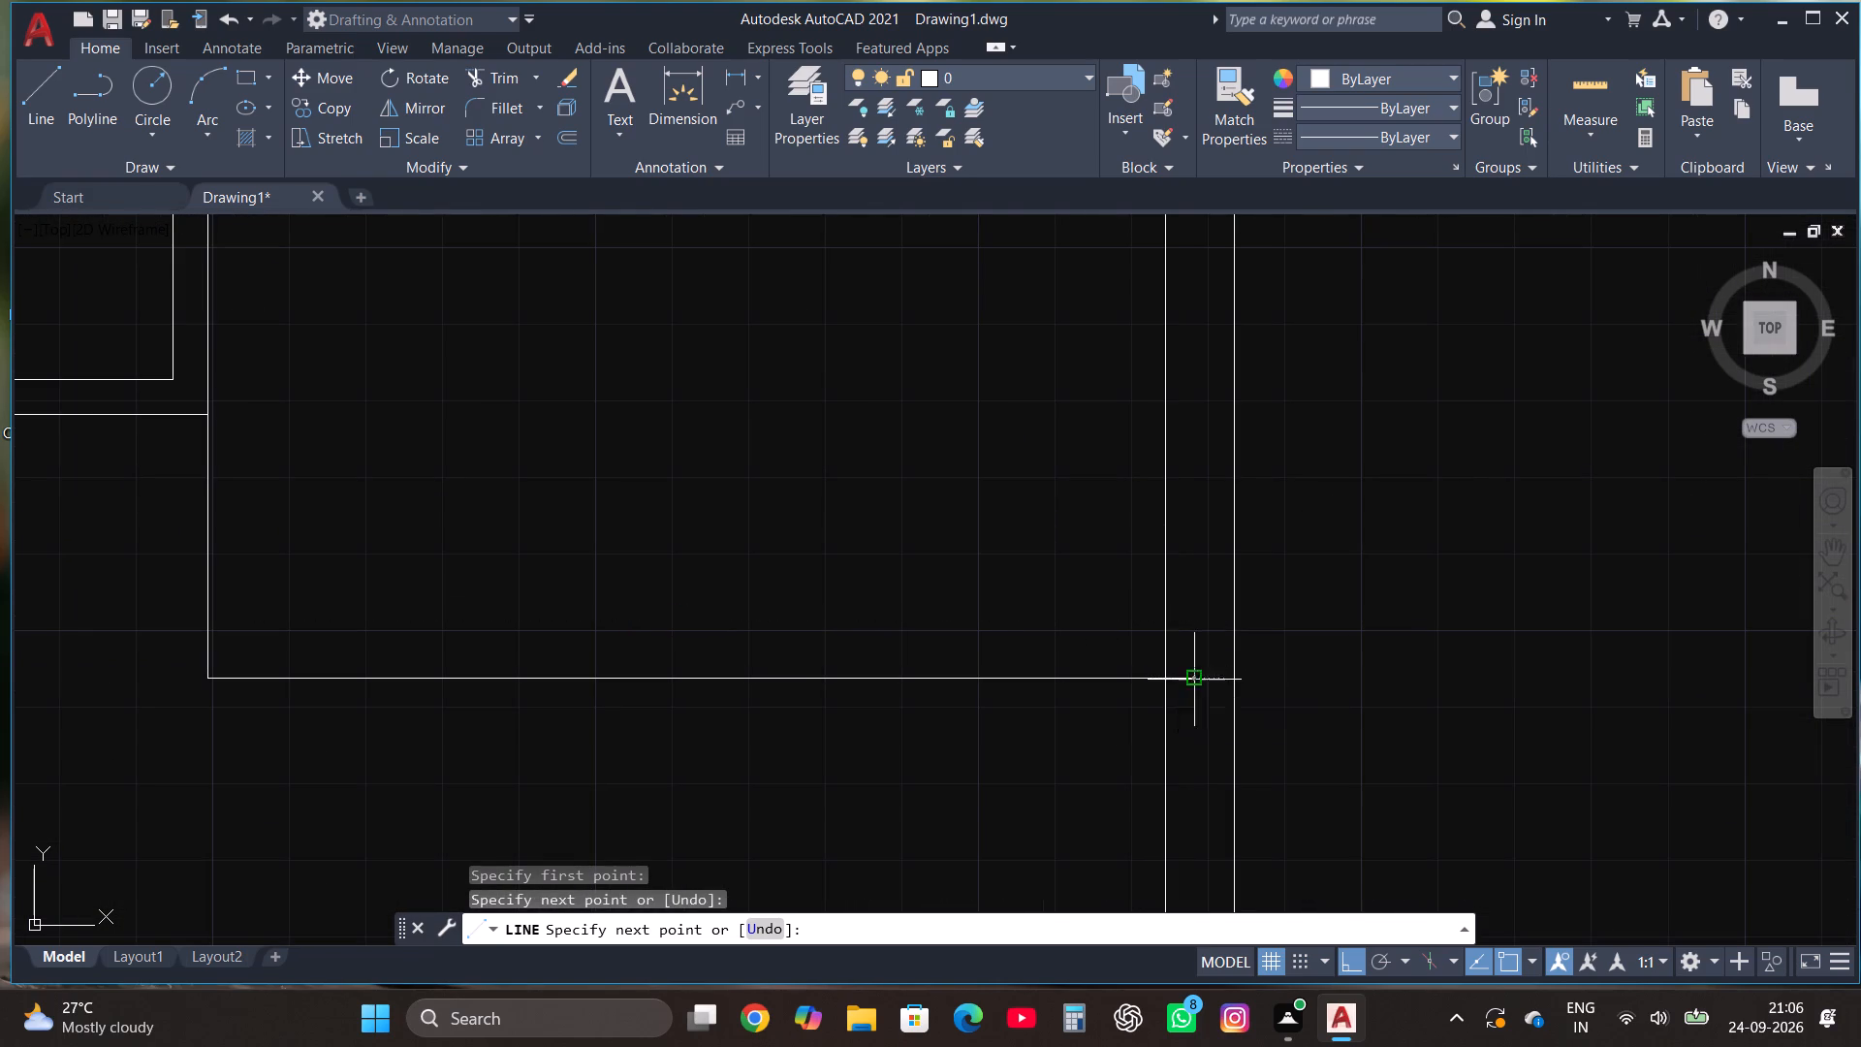
{"action": "key", "text": "Escape"}
Trim the end of the new horizontal line that extends past the inner face of the right outer wall.
{"action": "left_click", "coordinate": [503, 74]}
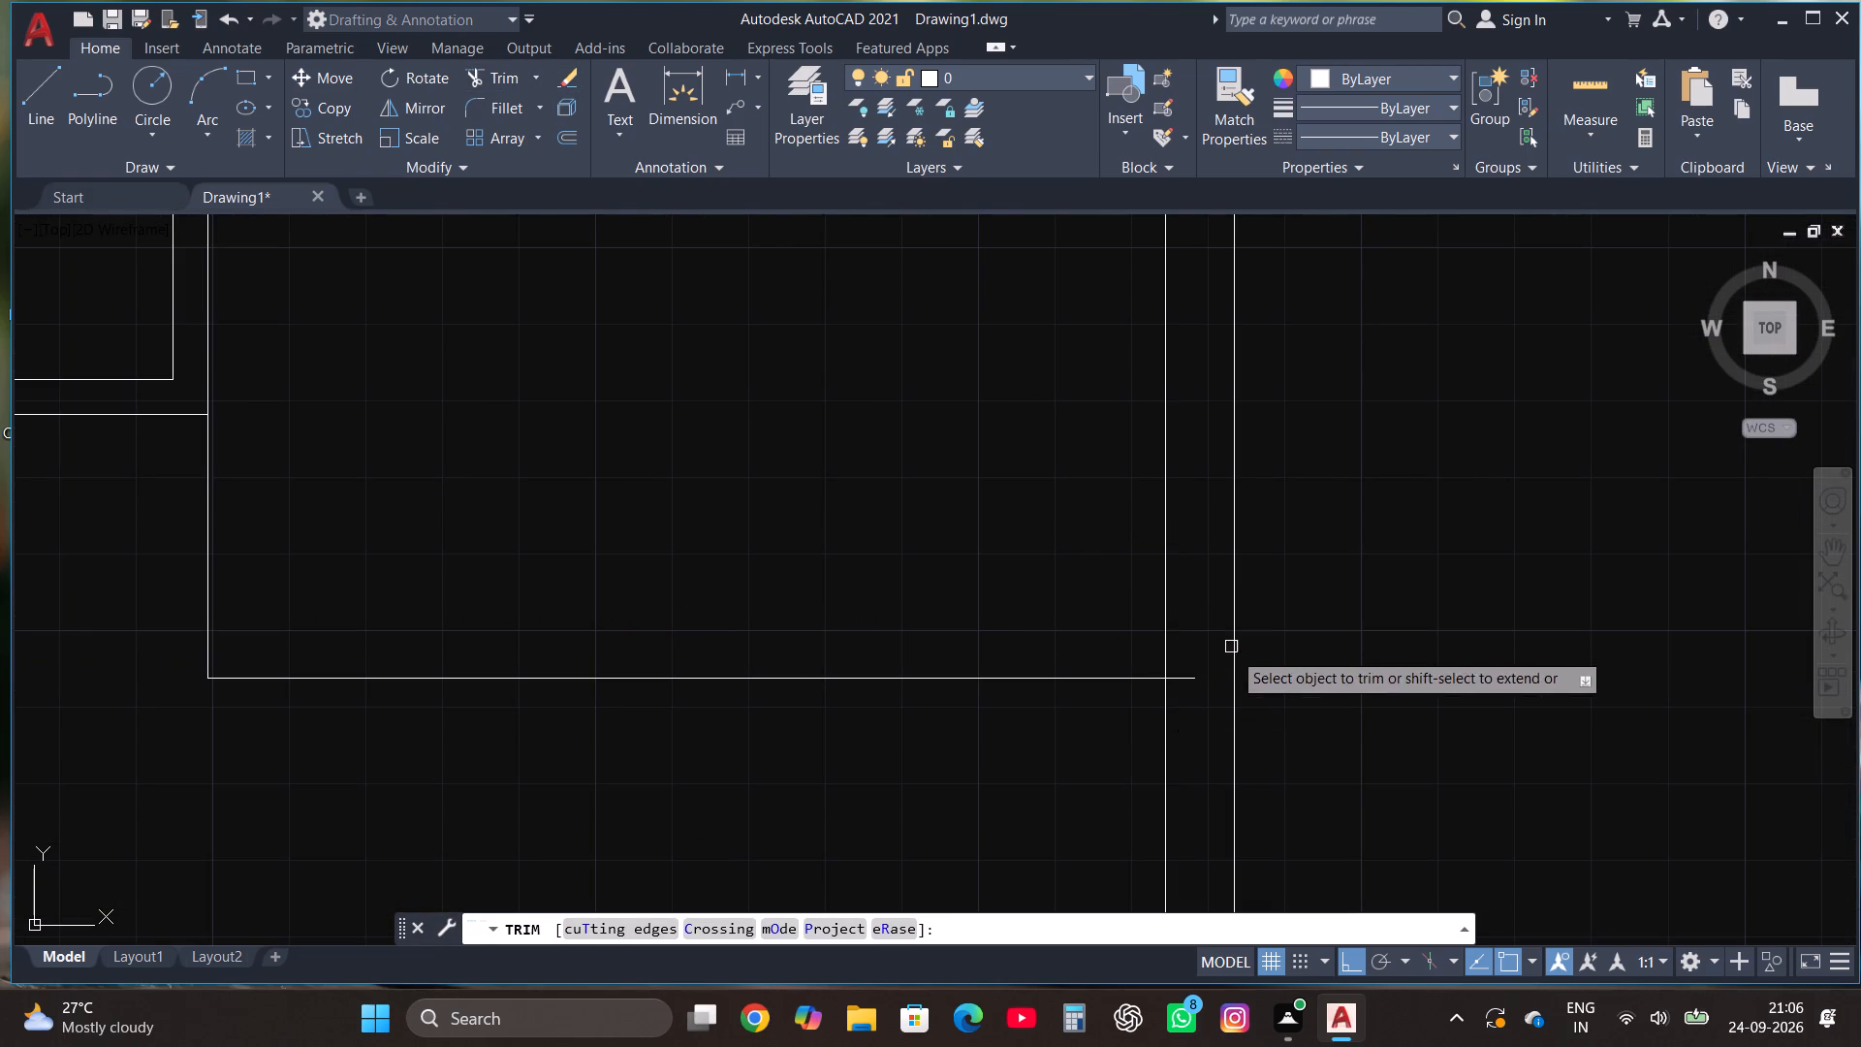
{"action": "left_click", "coordinate": [1189, 678]}
{"action": "key", "text": "Escape"}
Offset the lower left wall line and the bottom wall line of the top-right room 4.5" outward.
{"action": "scroll", "coordinate": [1188, 680], "scroll_direction": "down", "scroll_amount": 3}
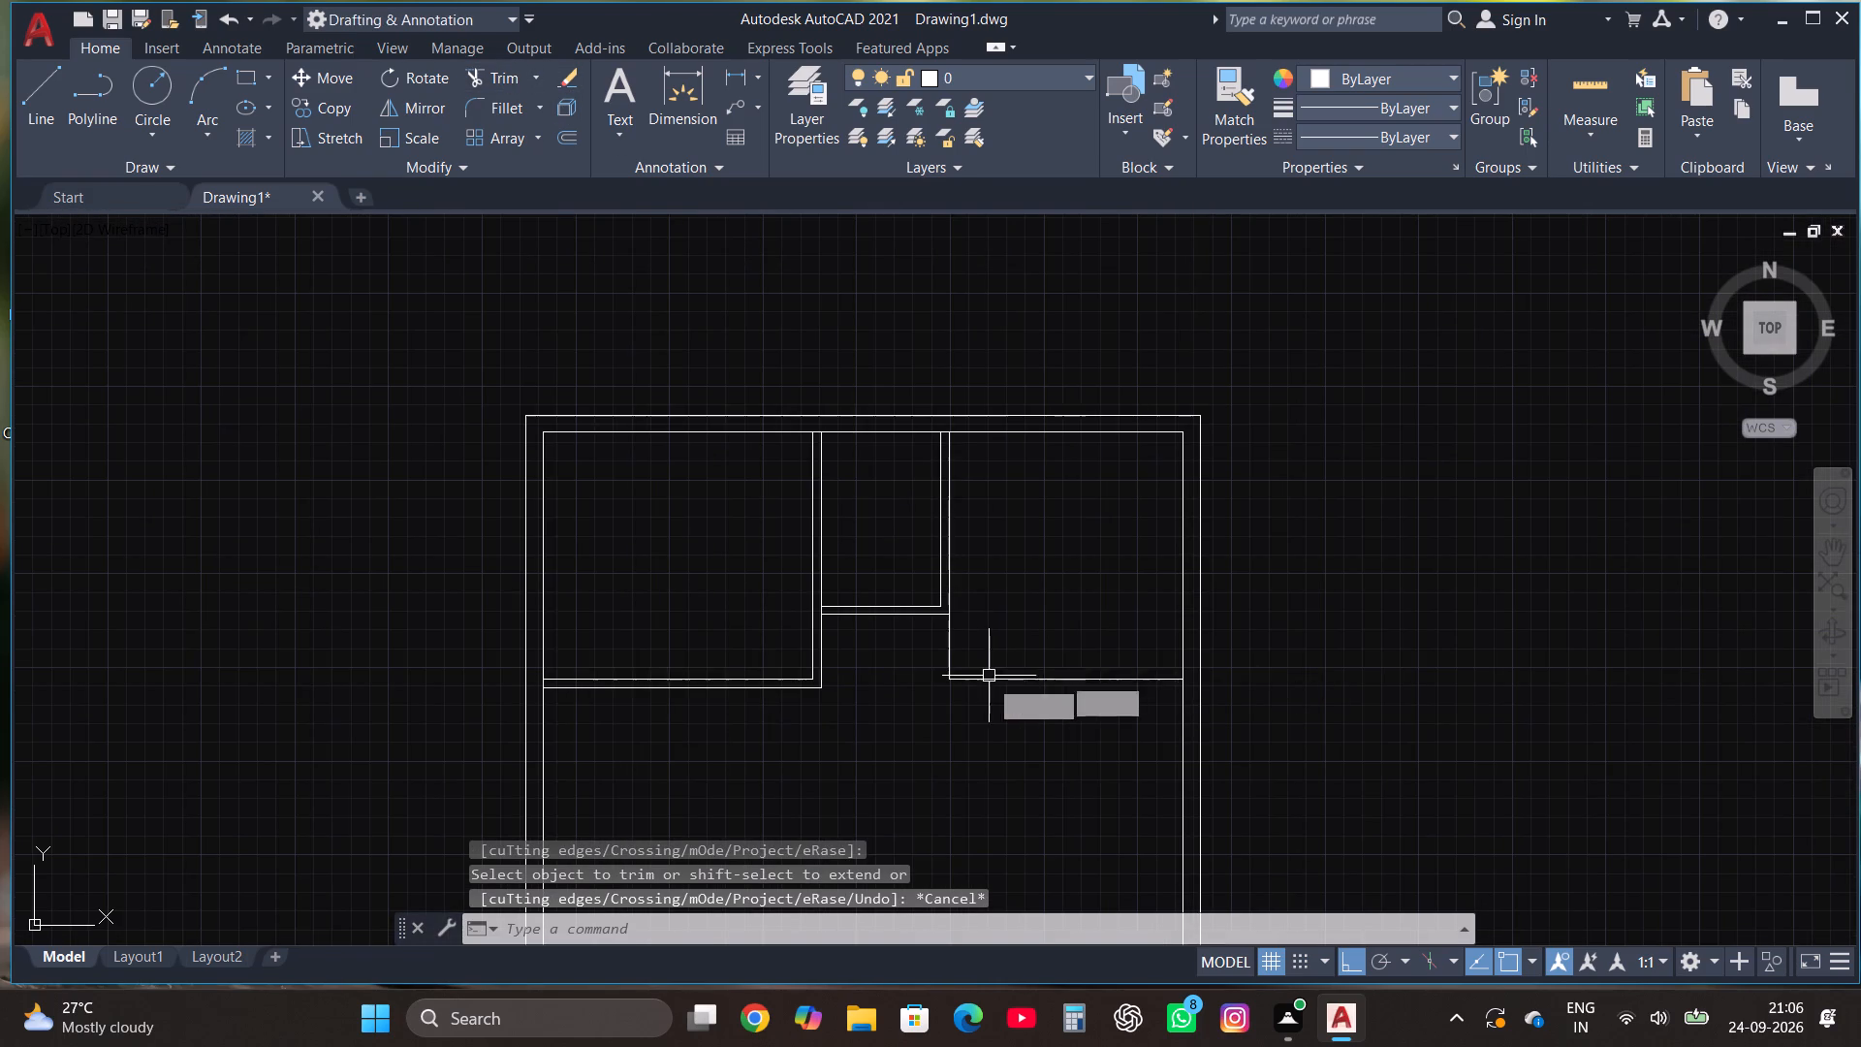
{"action": "left_click", "coordinate": [981, 686]}
{"action": "left_click", "coordinate": [941, 647]}
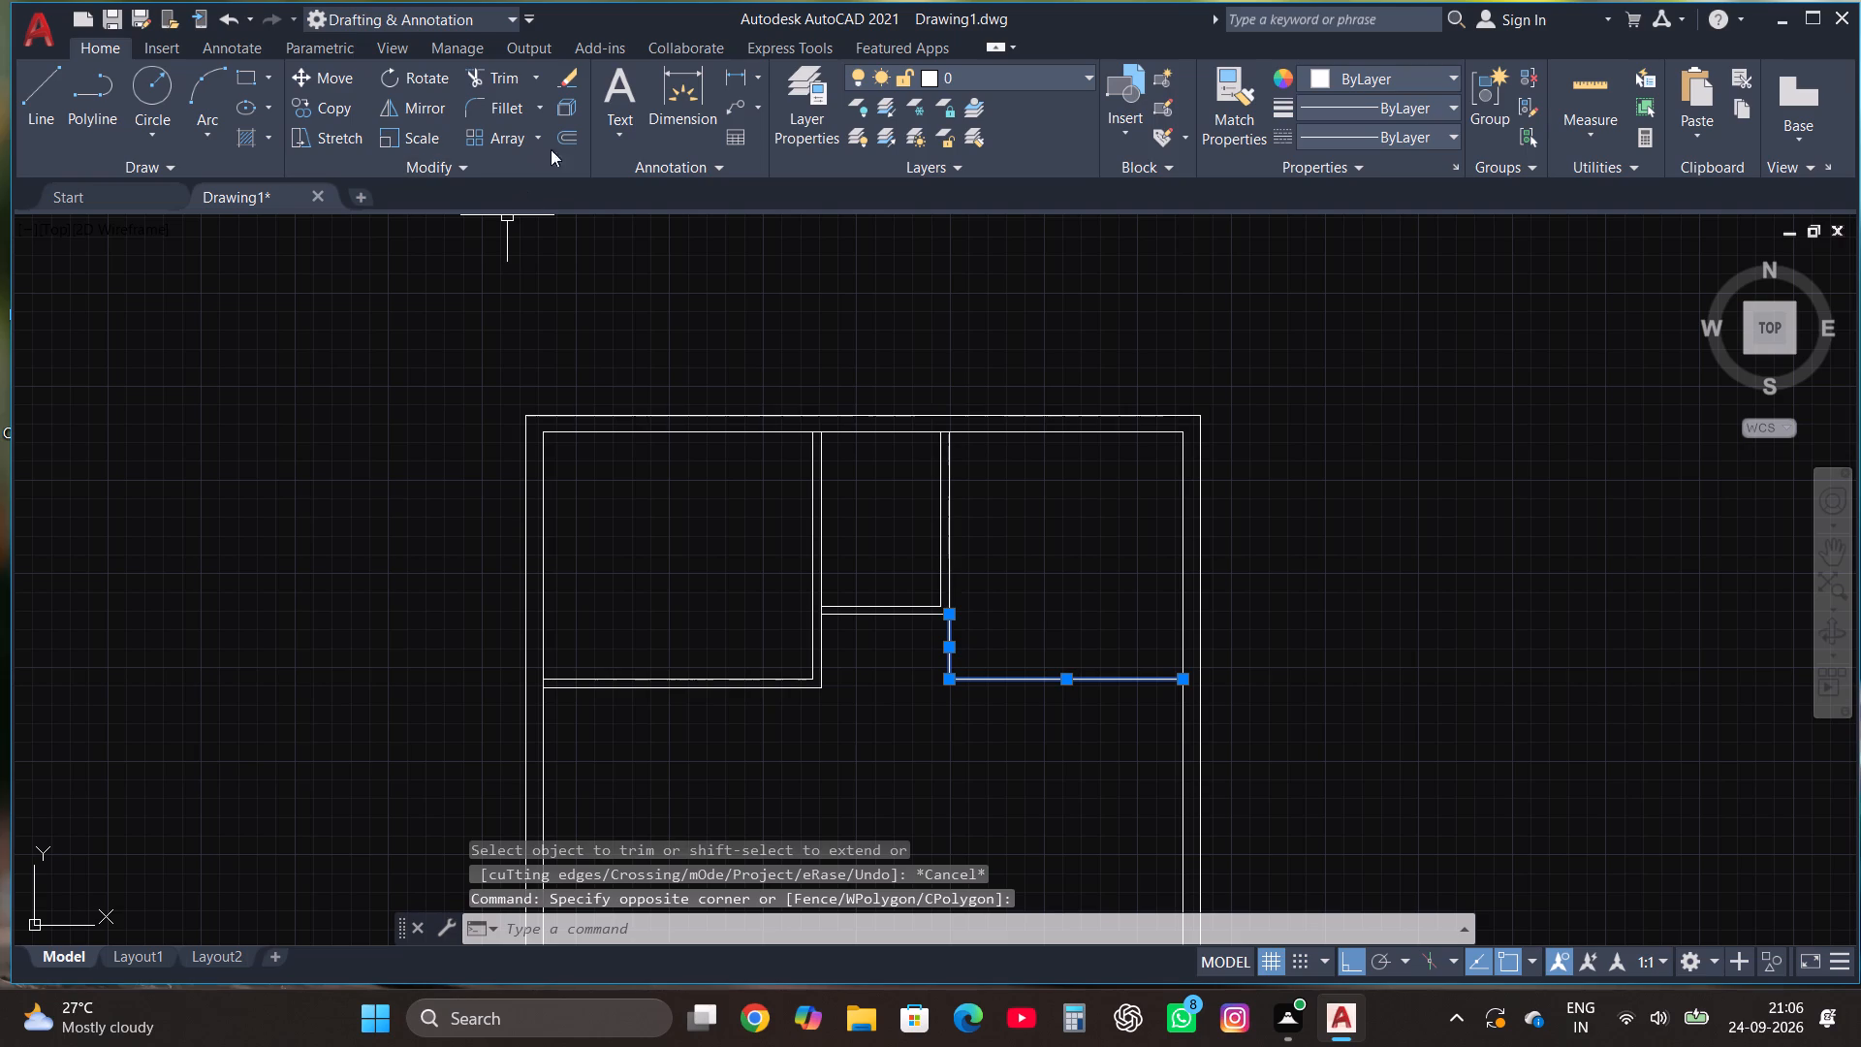
{"action": "left_click", "coordinate": [568, 135]}
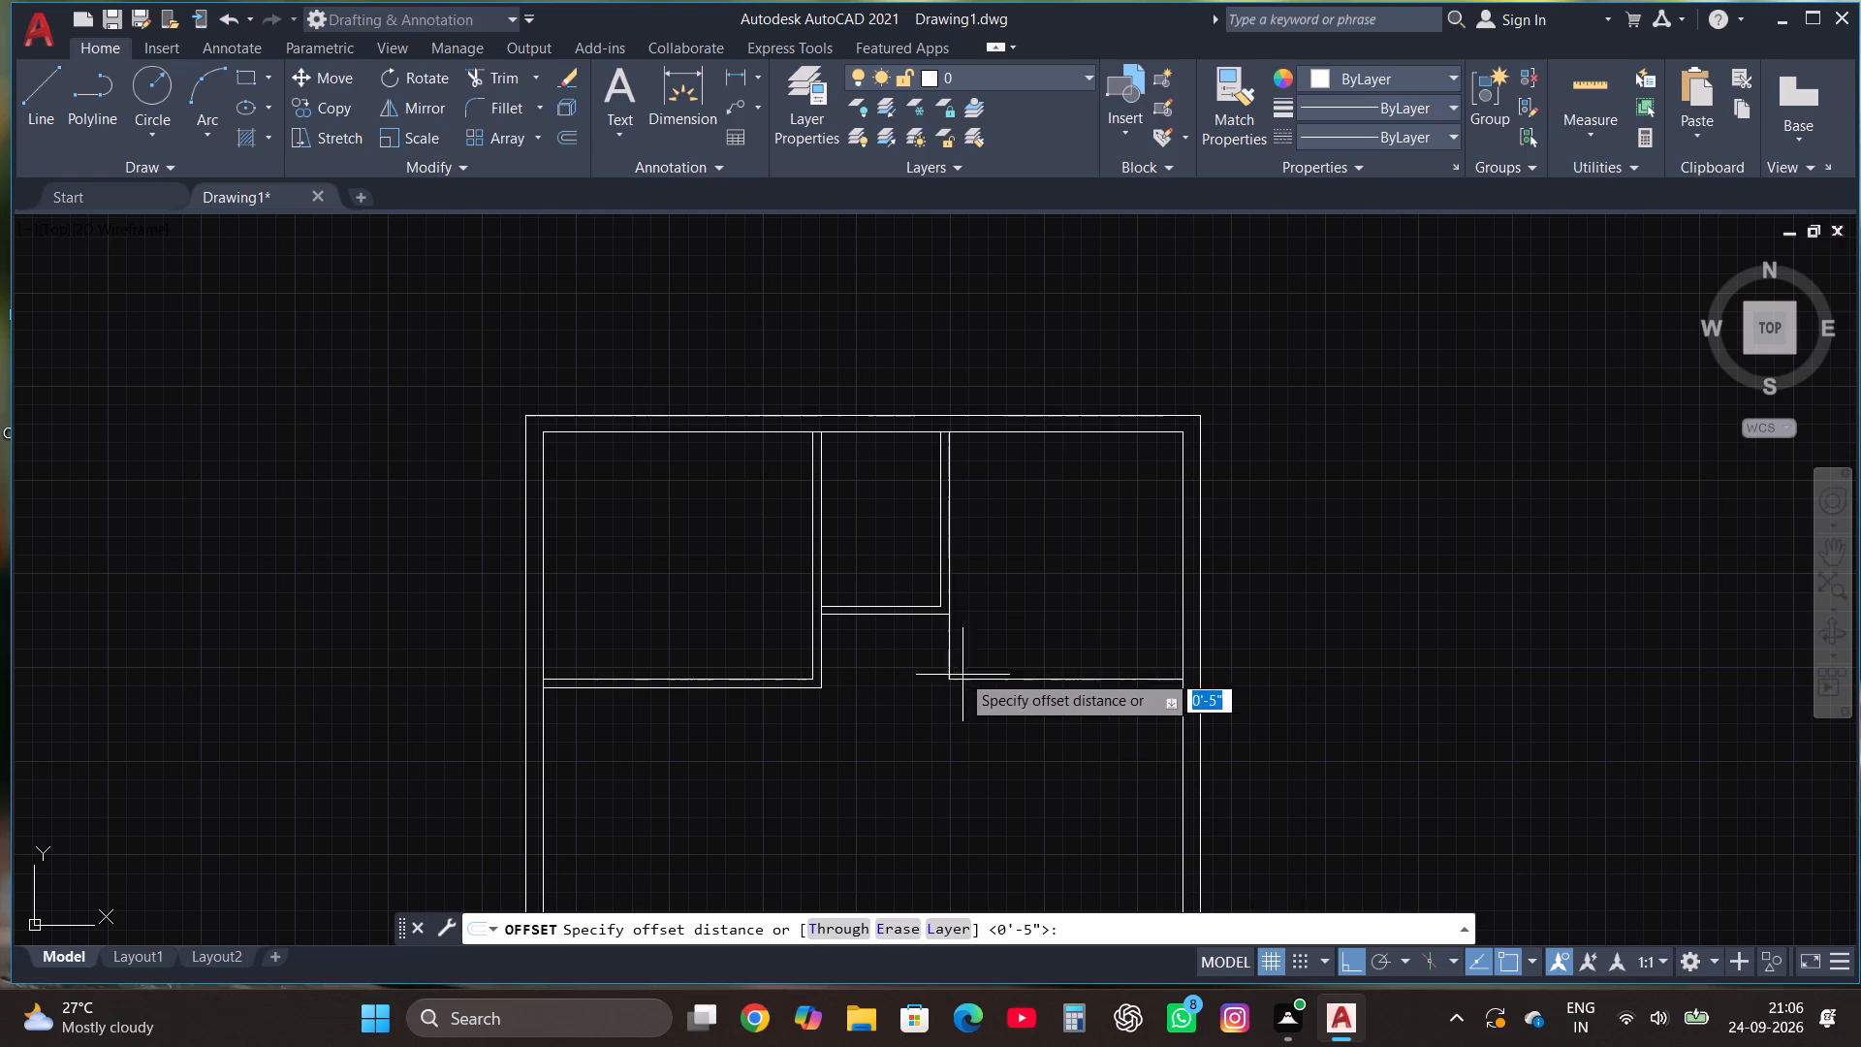
{"action": "left_click", "coordinate": [949, 656]}
{"action": "left_click", "coordinate": [945, 654]}
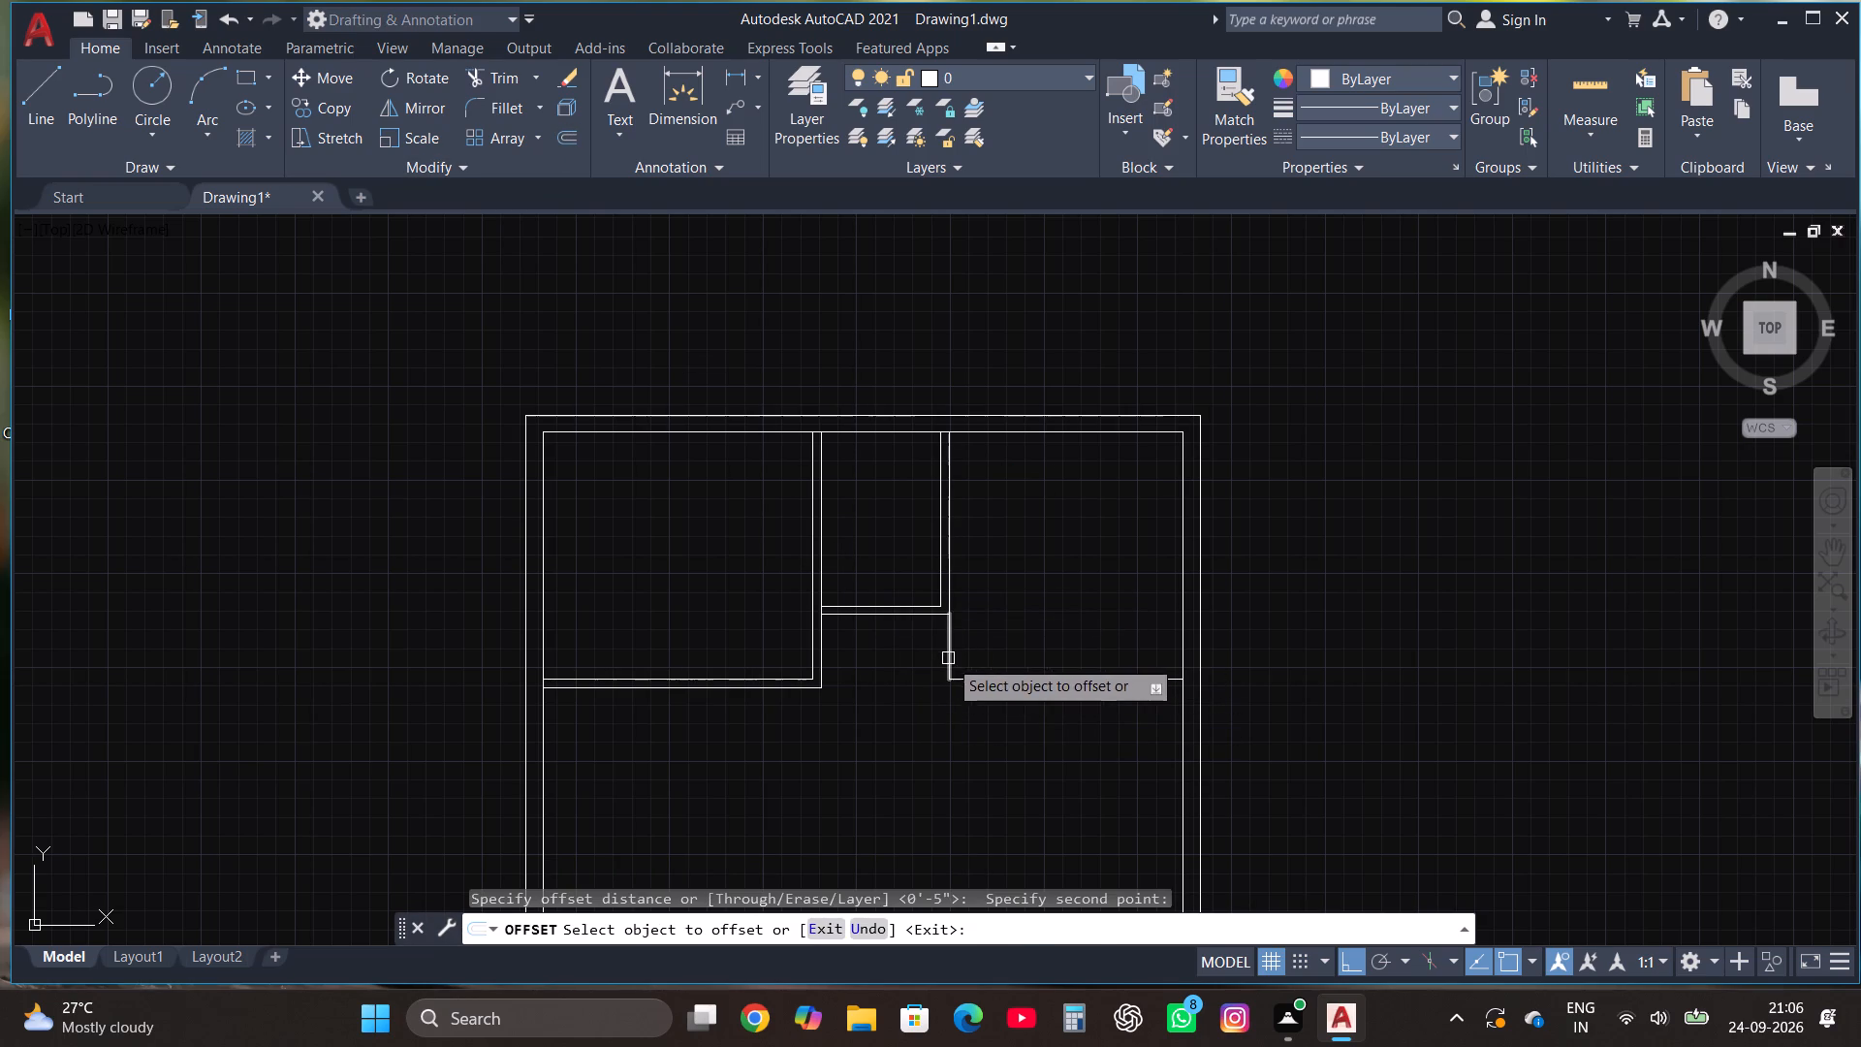
{"action": "left_click", "coordinate": [948, 658]}
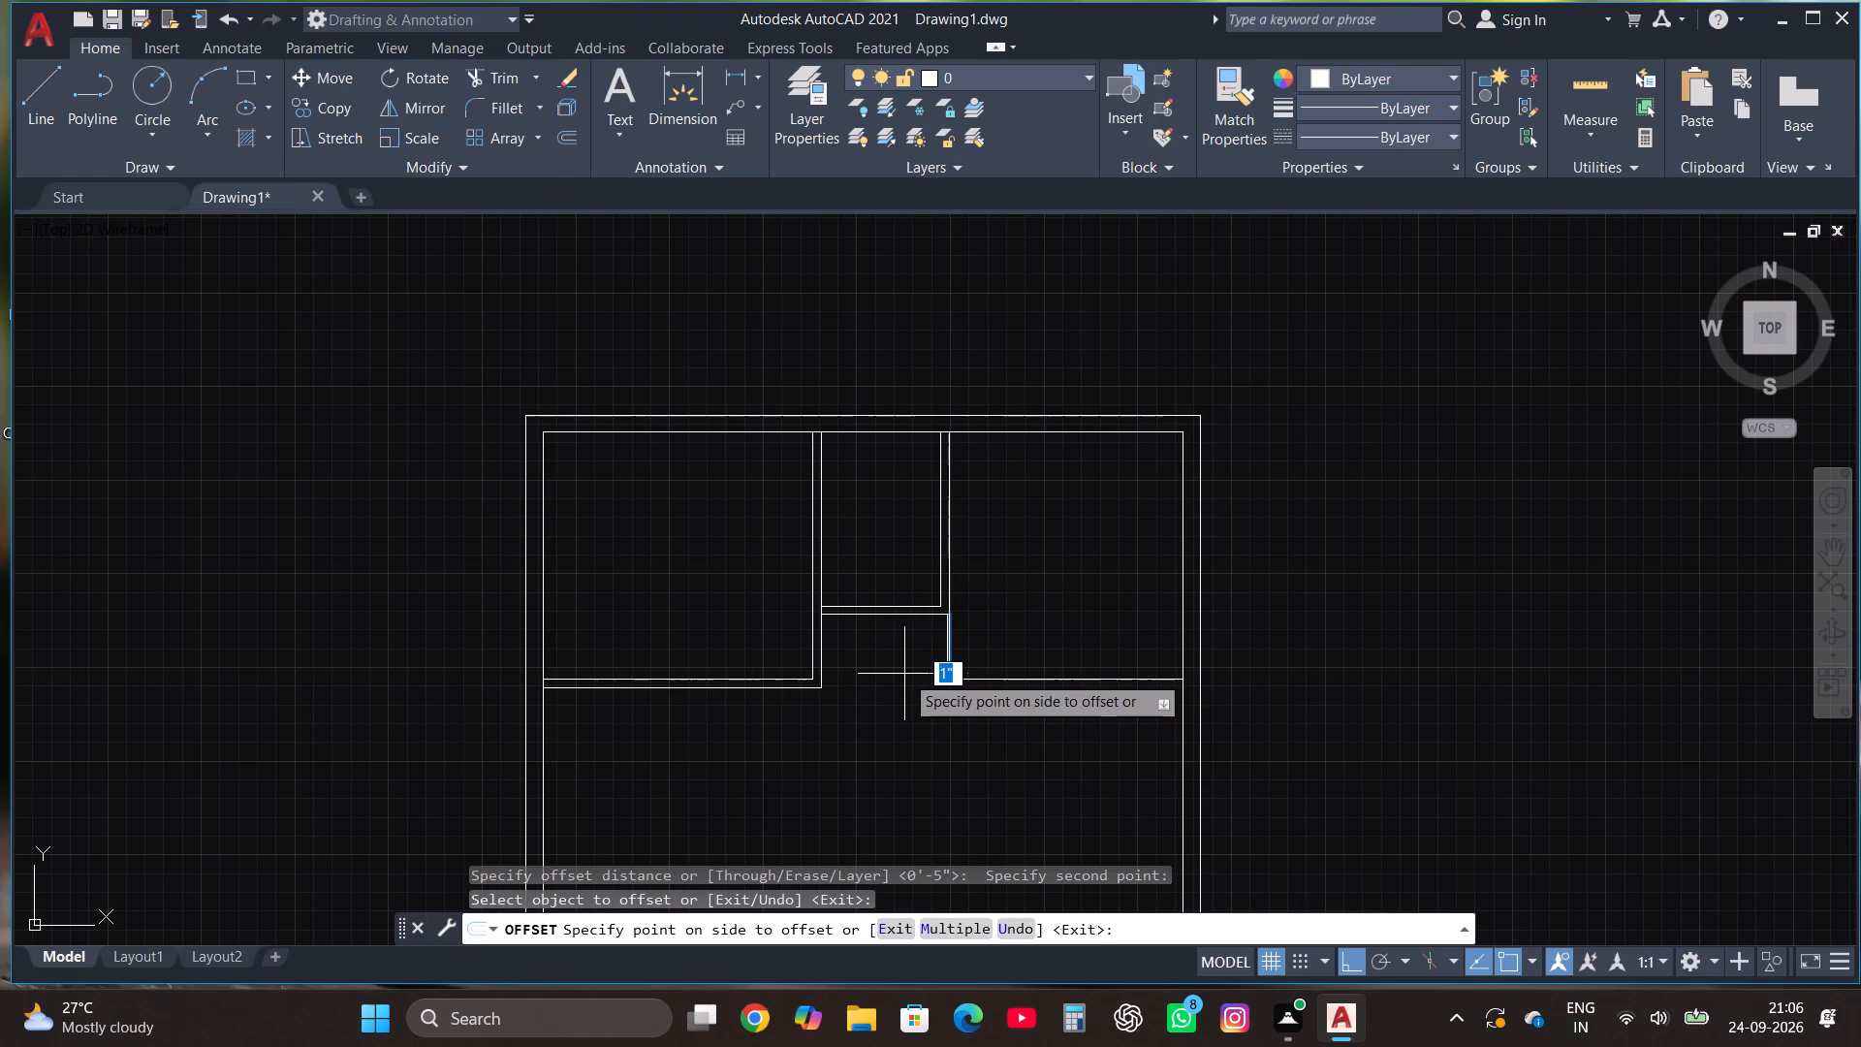
{"action": "type", "text": "4.5\""}
{"action": "key", "text": "Return"}
{"action": "left_click", "coordinate": [904, 674]}
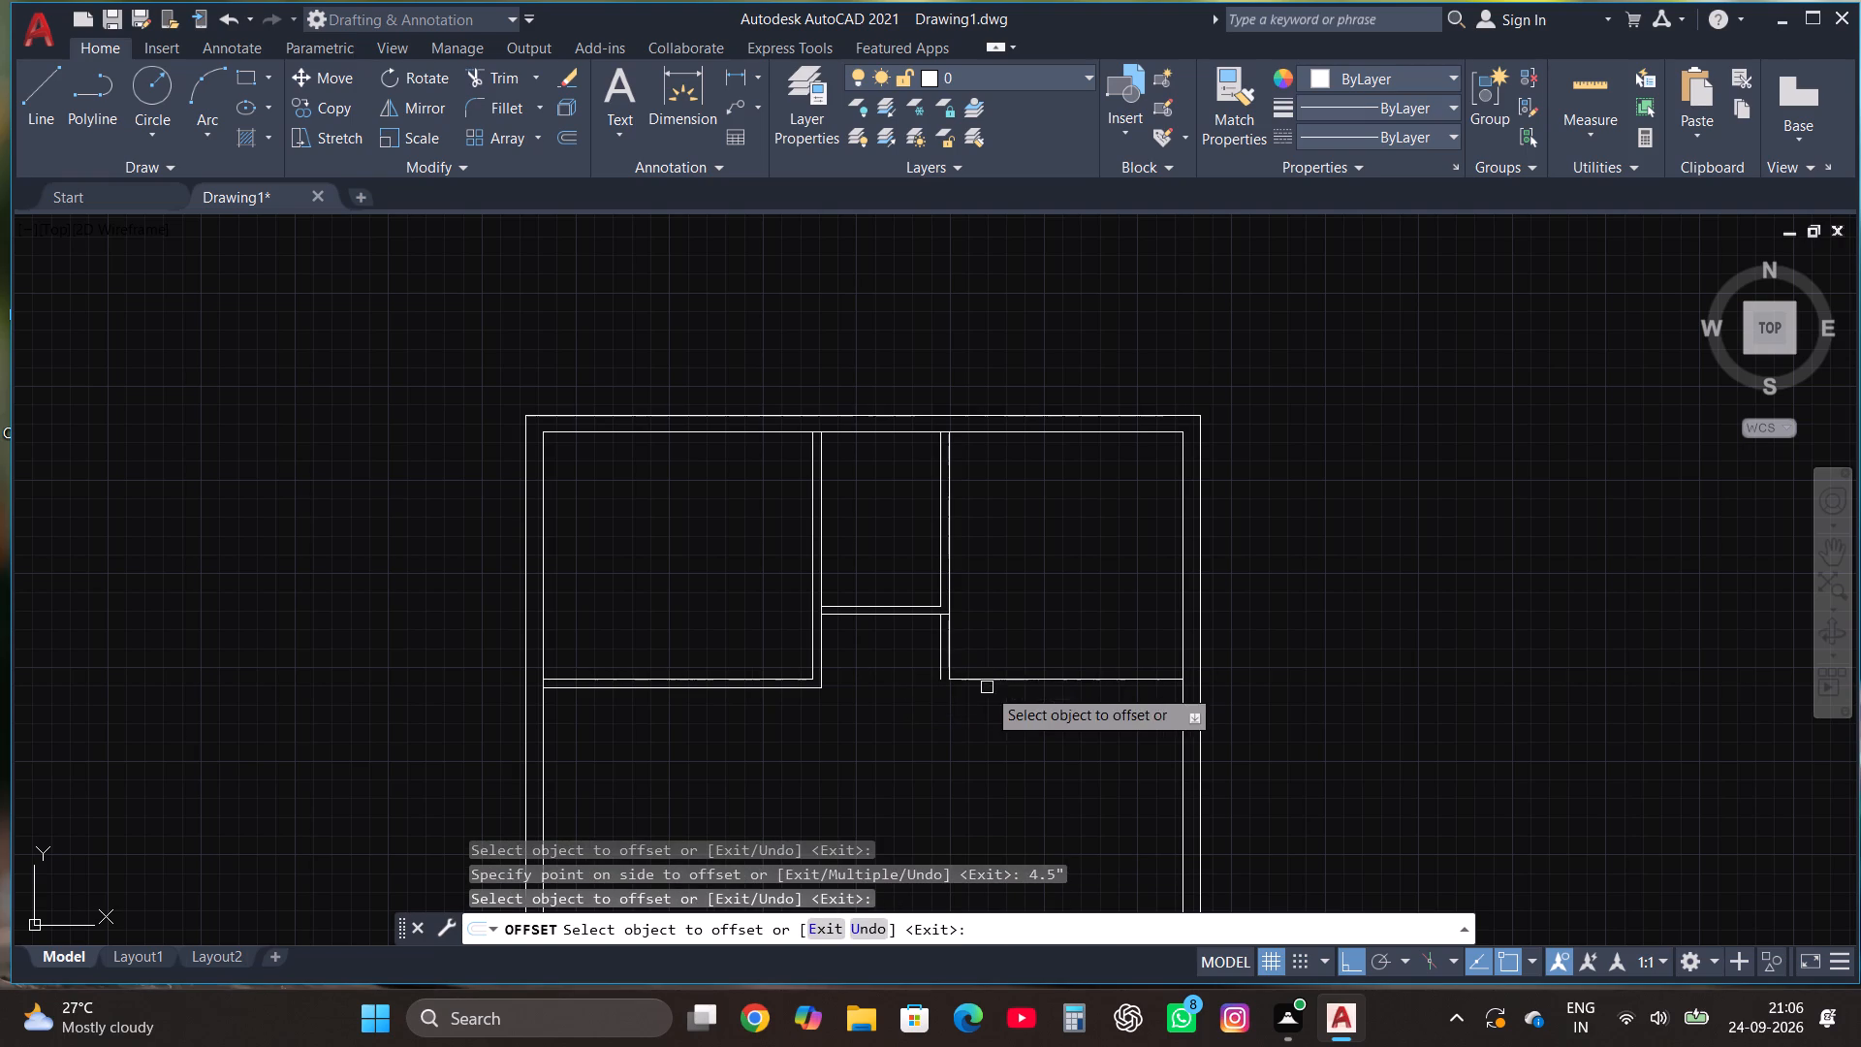
{"action": "left_click", "coordinate": [1004, 678]}
{"action": "type", "text": "4.5\""}
{"action": "key", "text": "Return"}
{"action": "key", "text": "Escape"}
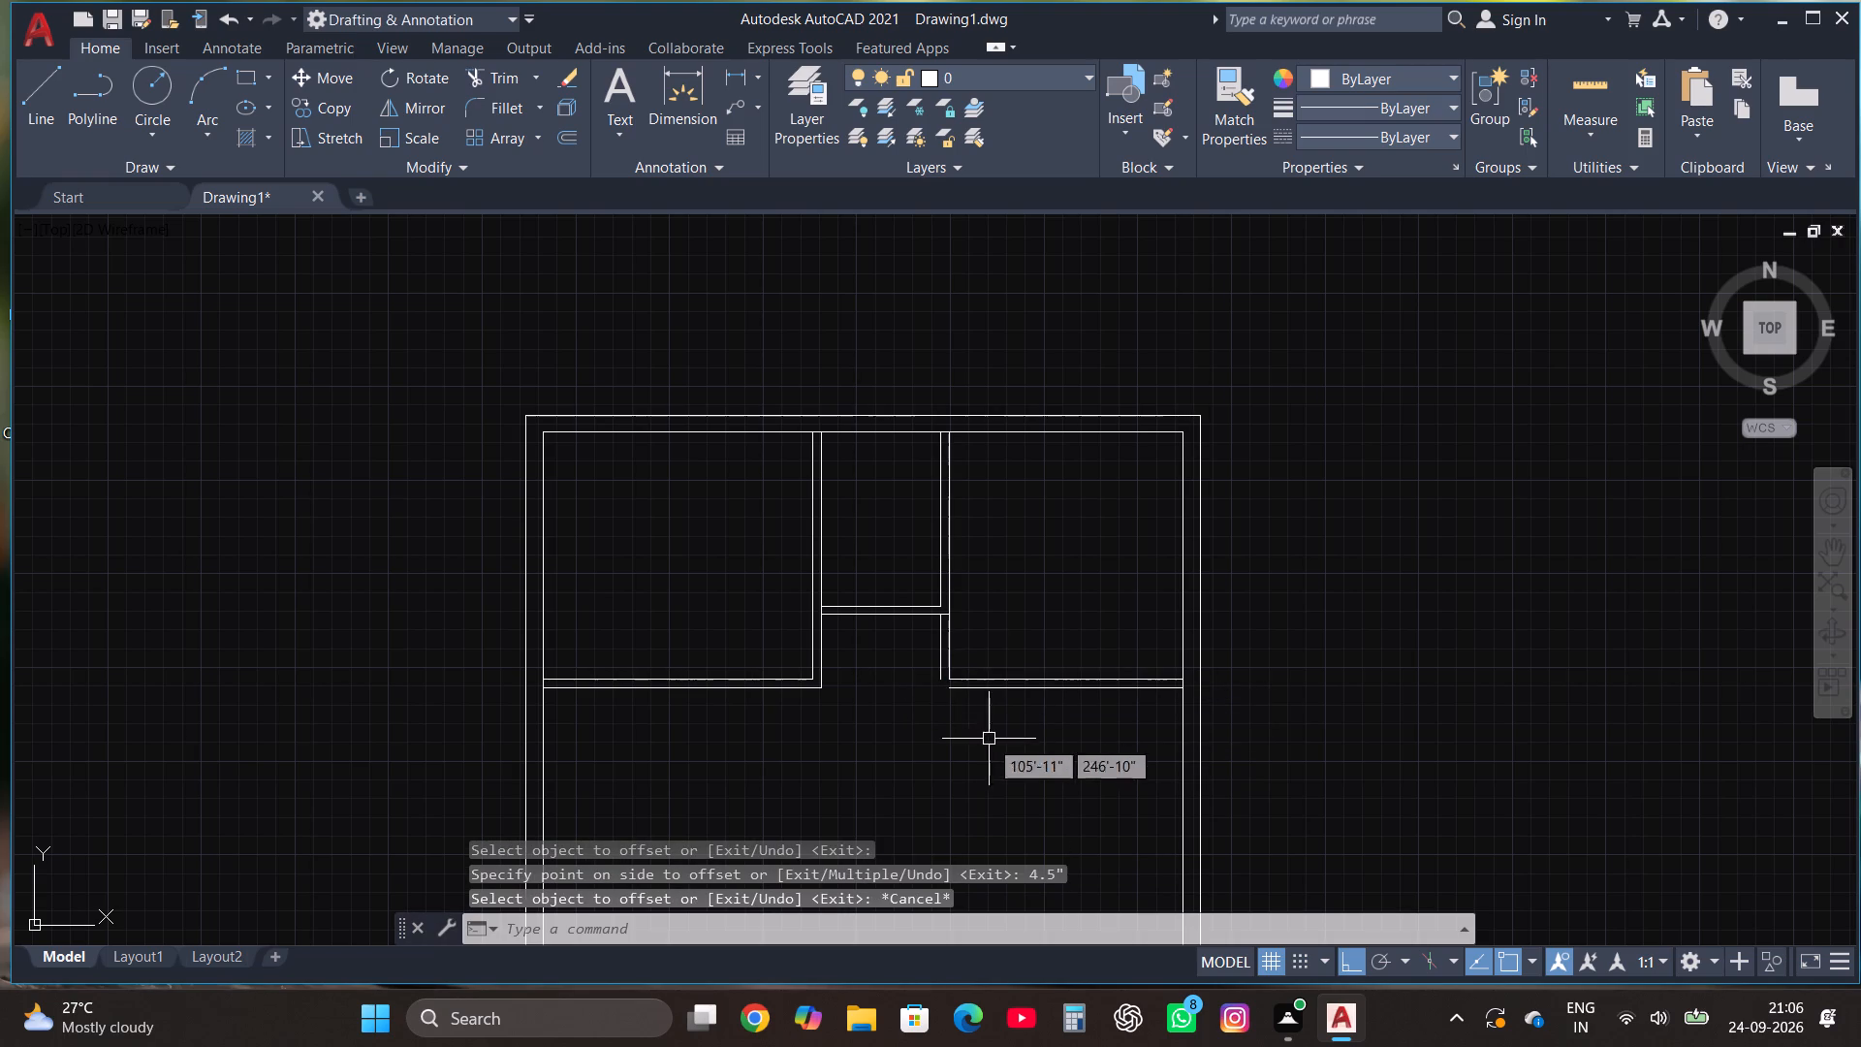
Fillet the top-right room's two offset lines into a closed outer corner at its bottom left.
{"action": "left_click", "coordinate": [491, 92]}
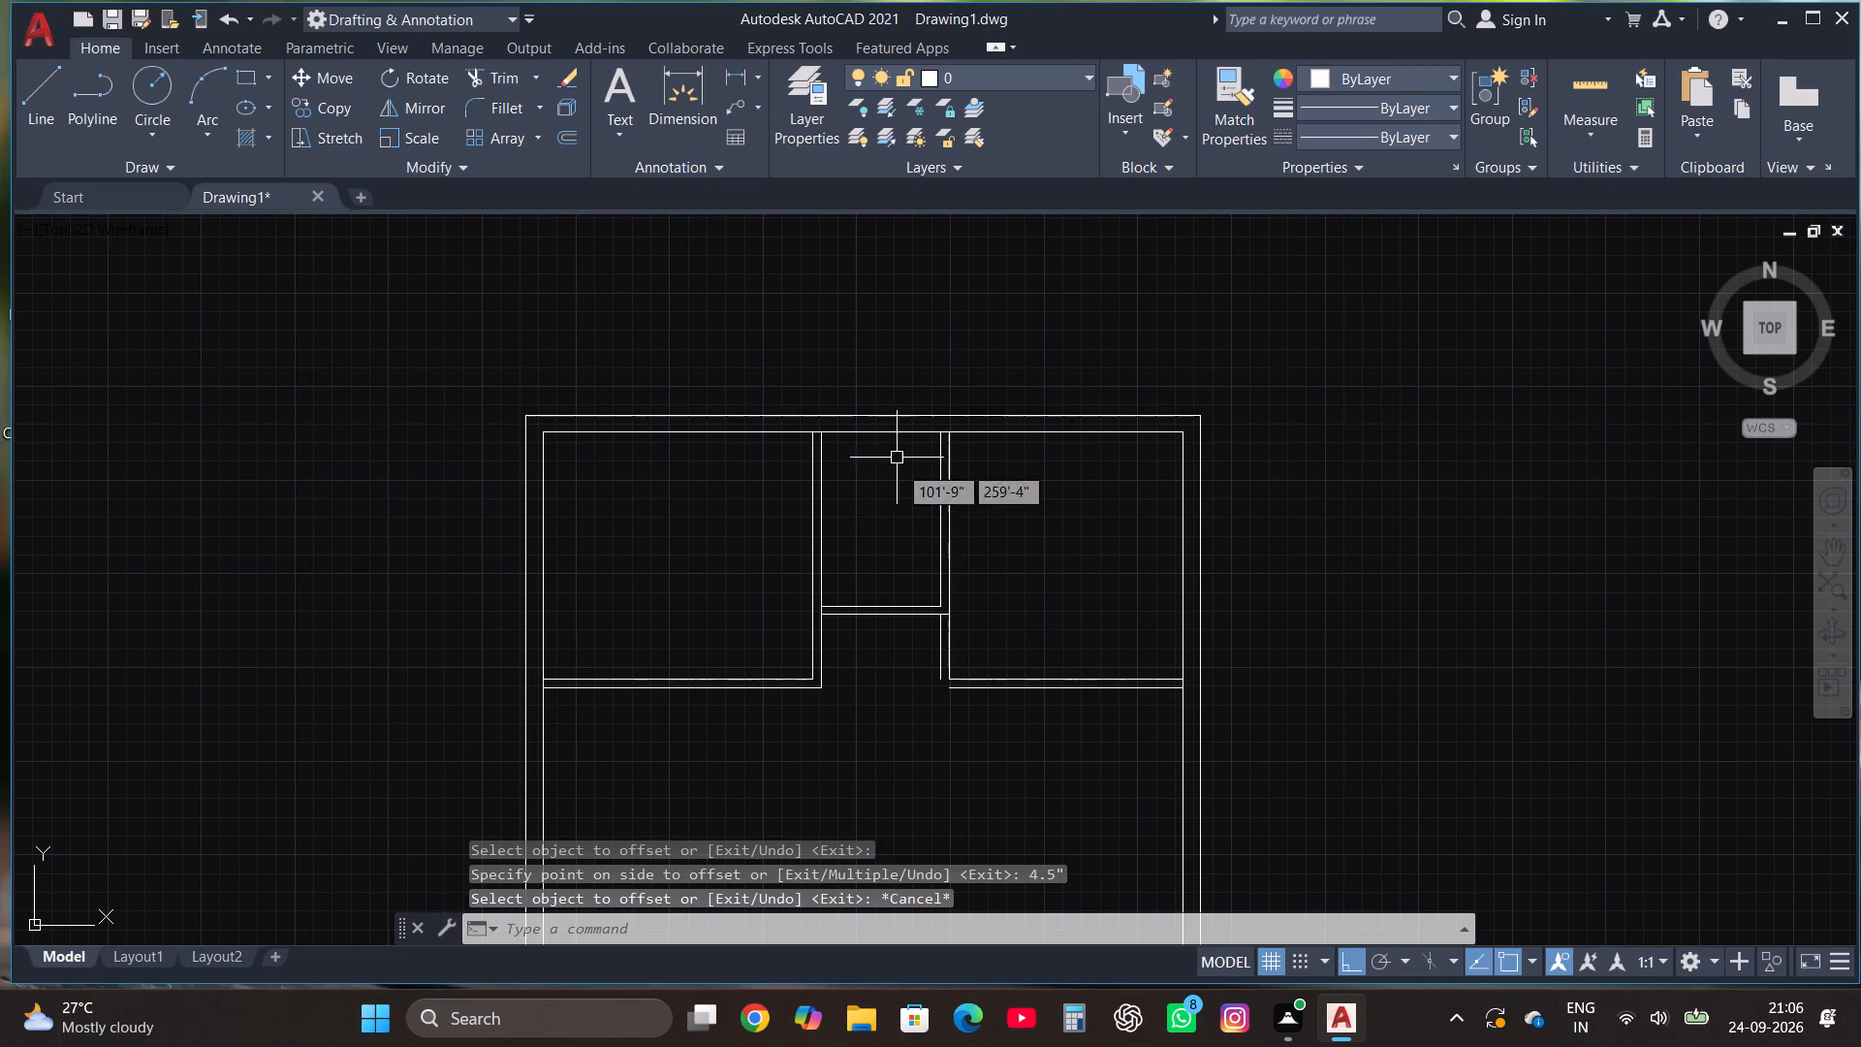
{"action": "left_click", "coordinate": [503, 106]}
{"action": "left_click", "coordinate": [937, 666]}
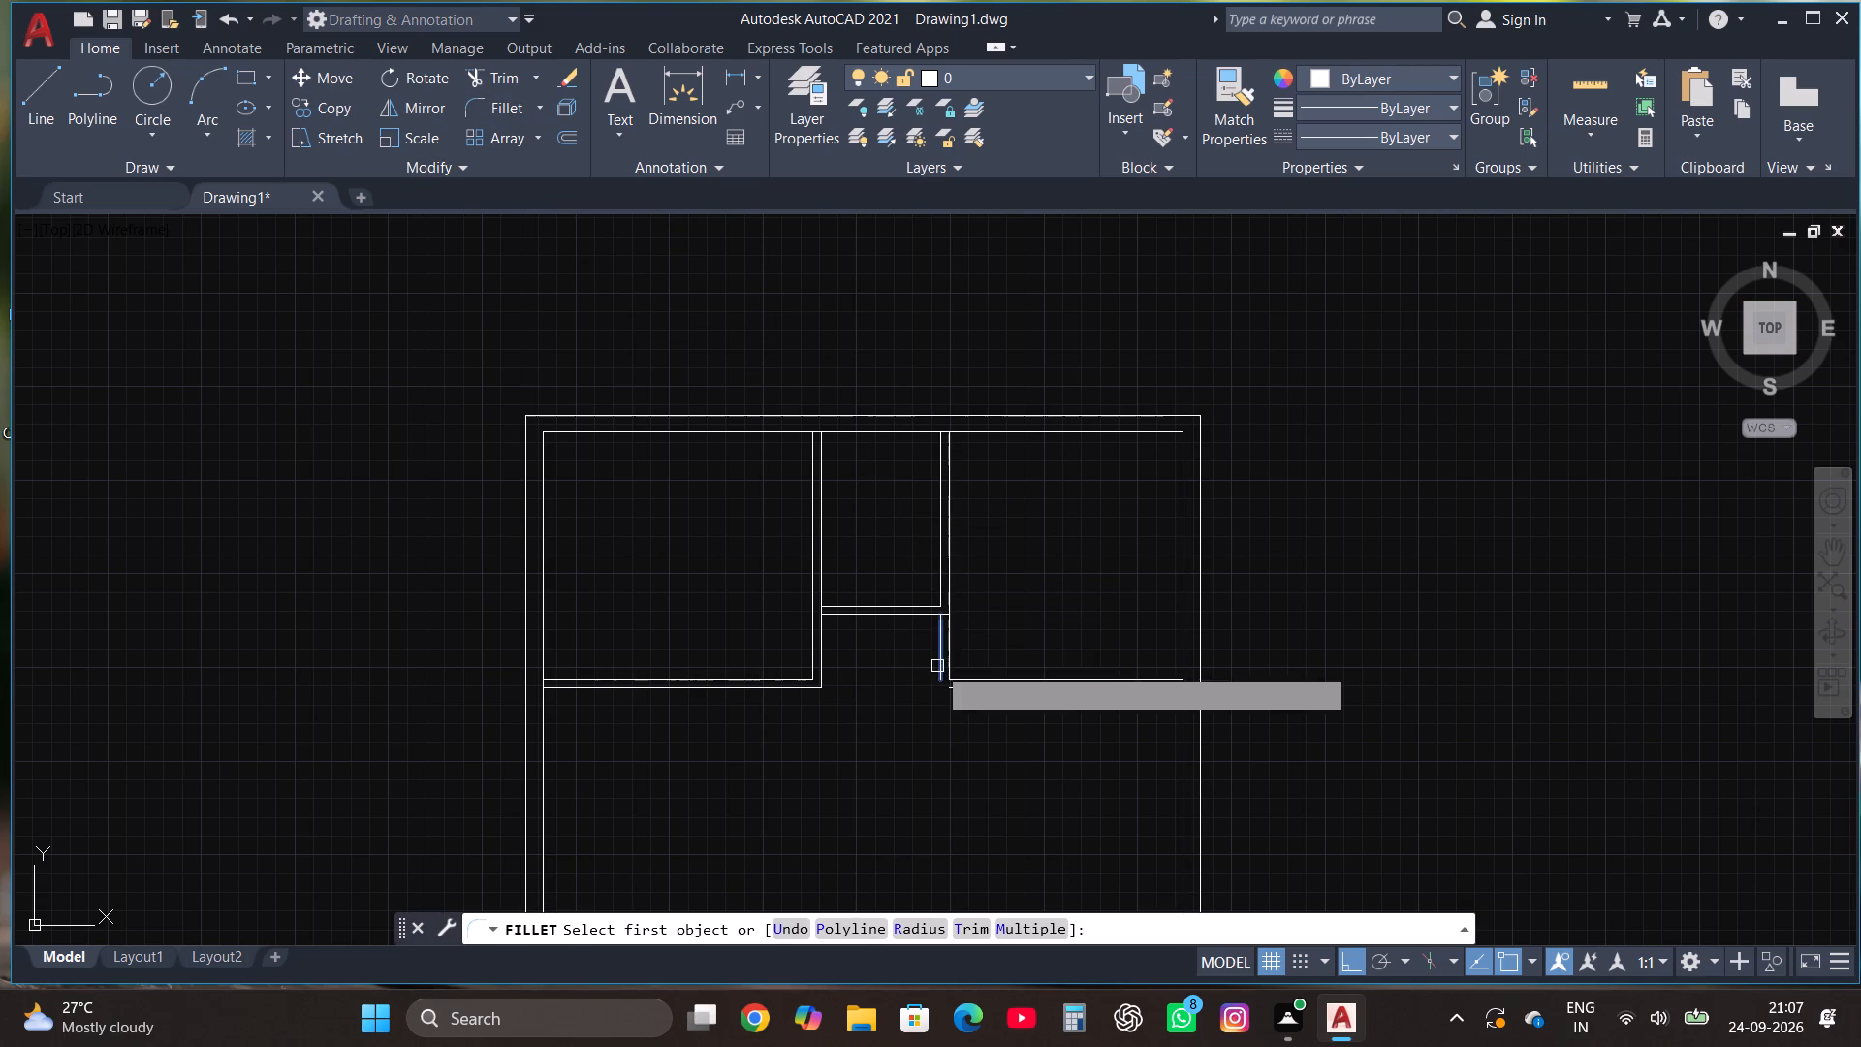
{"action": "left_click", "coordinate": [961, 693]}
{"action": "key", "text": "Escape"}
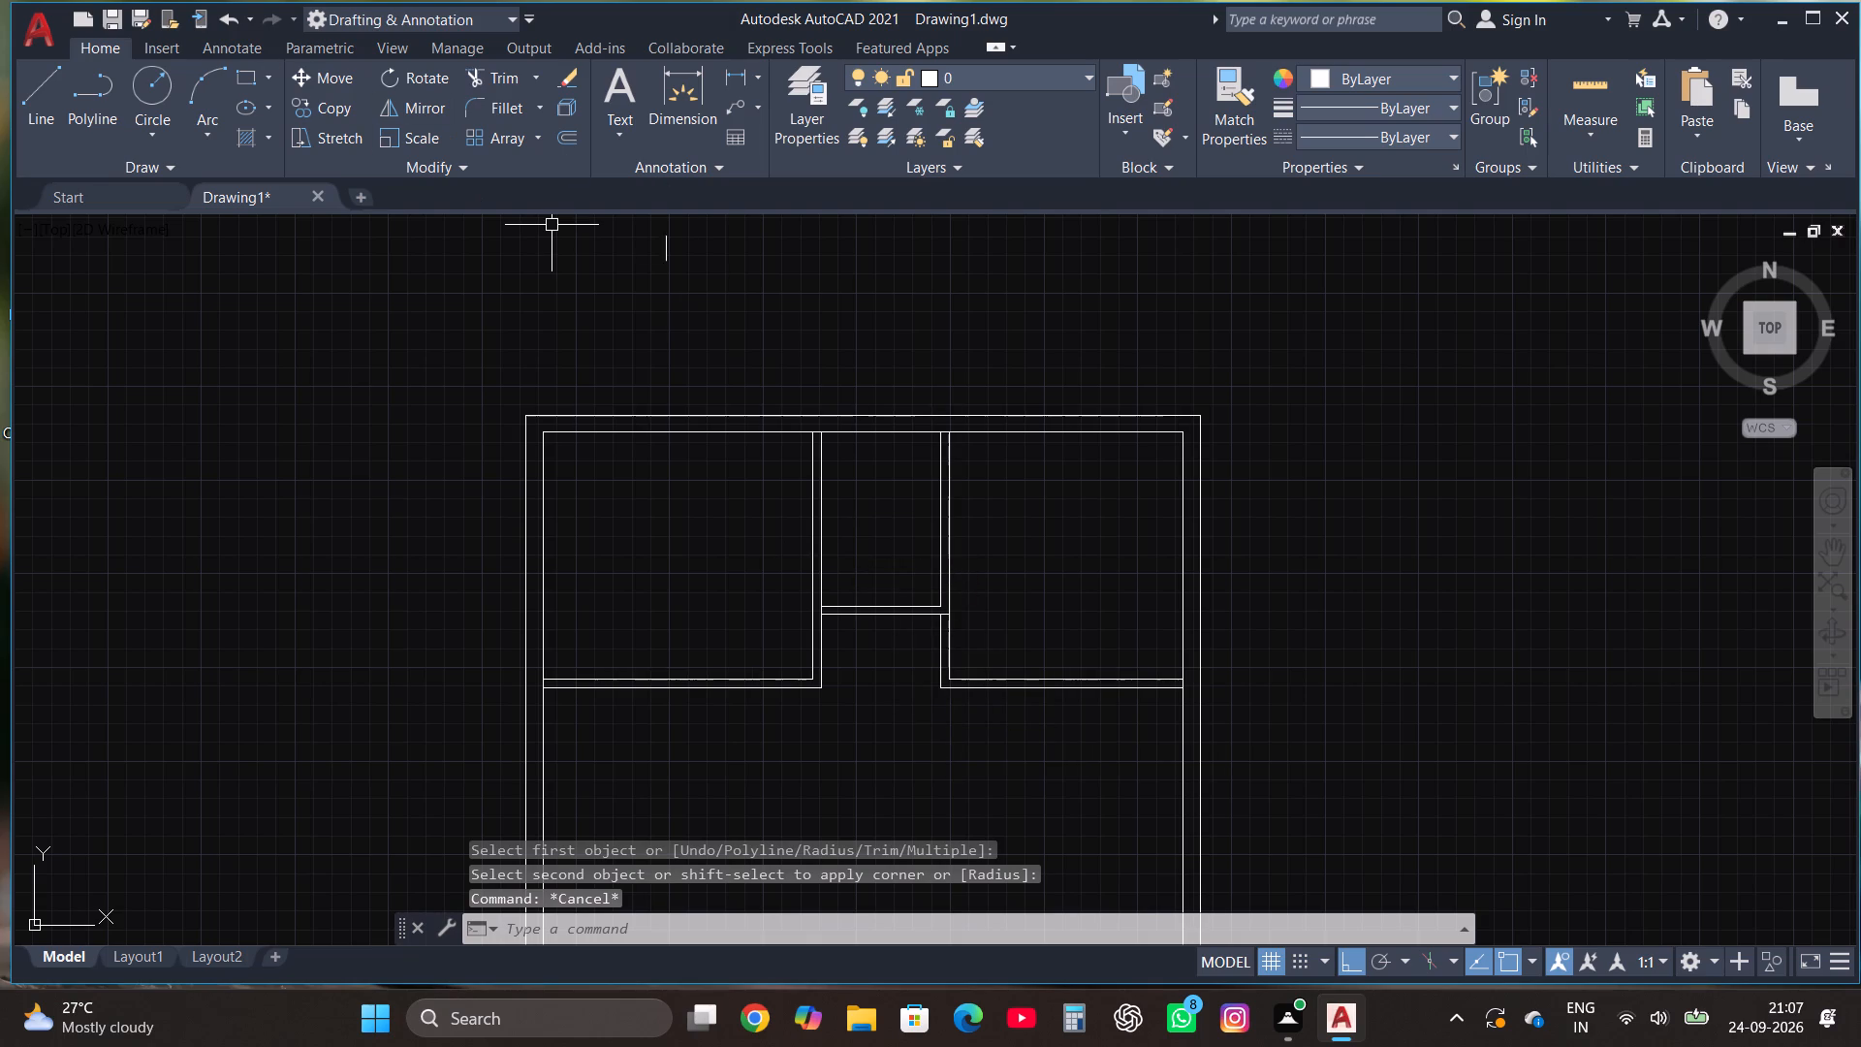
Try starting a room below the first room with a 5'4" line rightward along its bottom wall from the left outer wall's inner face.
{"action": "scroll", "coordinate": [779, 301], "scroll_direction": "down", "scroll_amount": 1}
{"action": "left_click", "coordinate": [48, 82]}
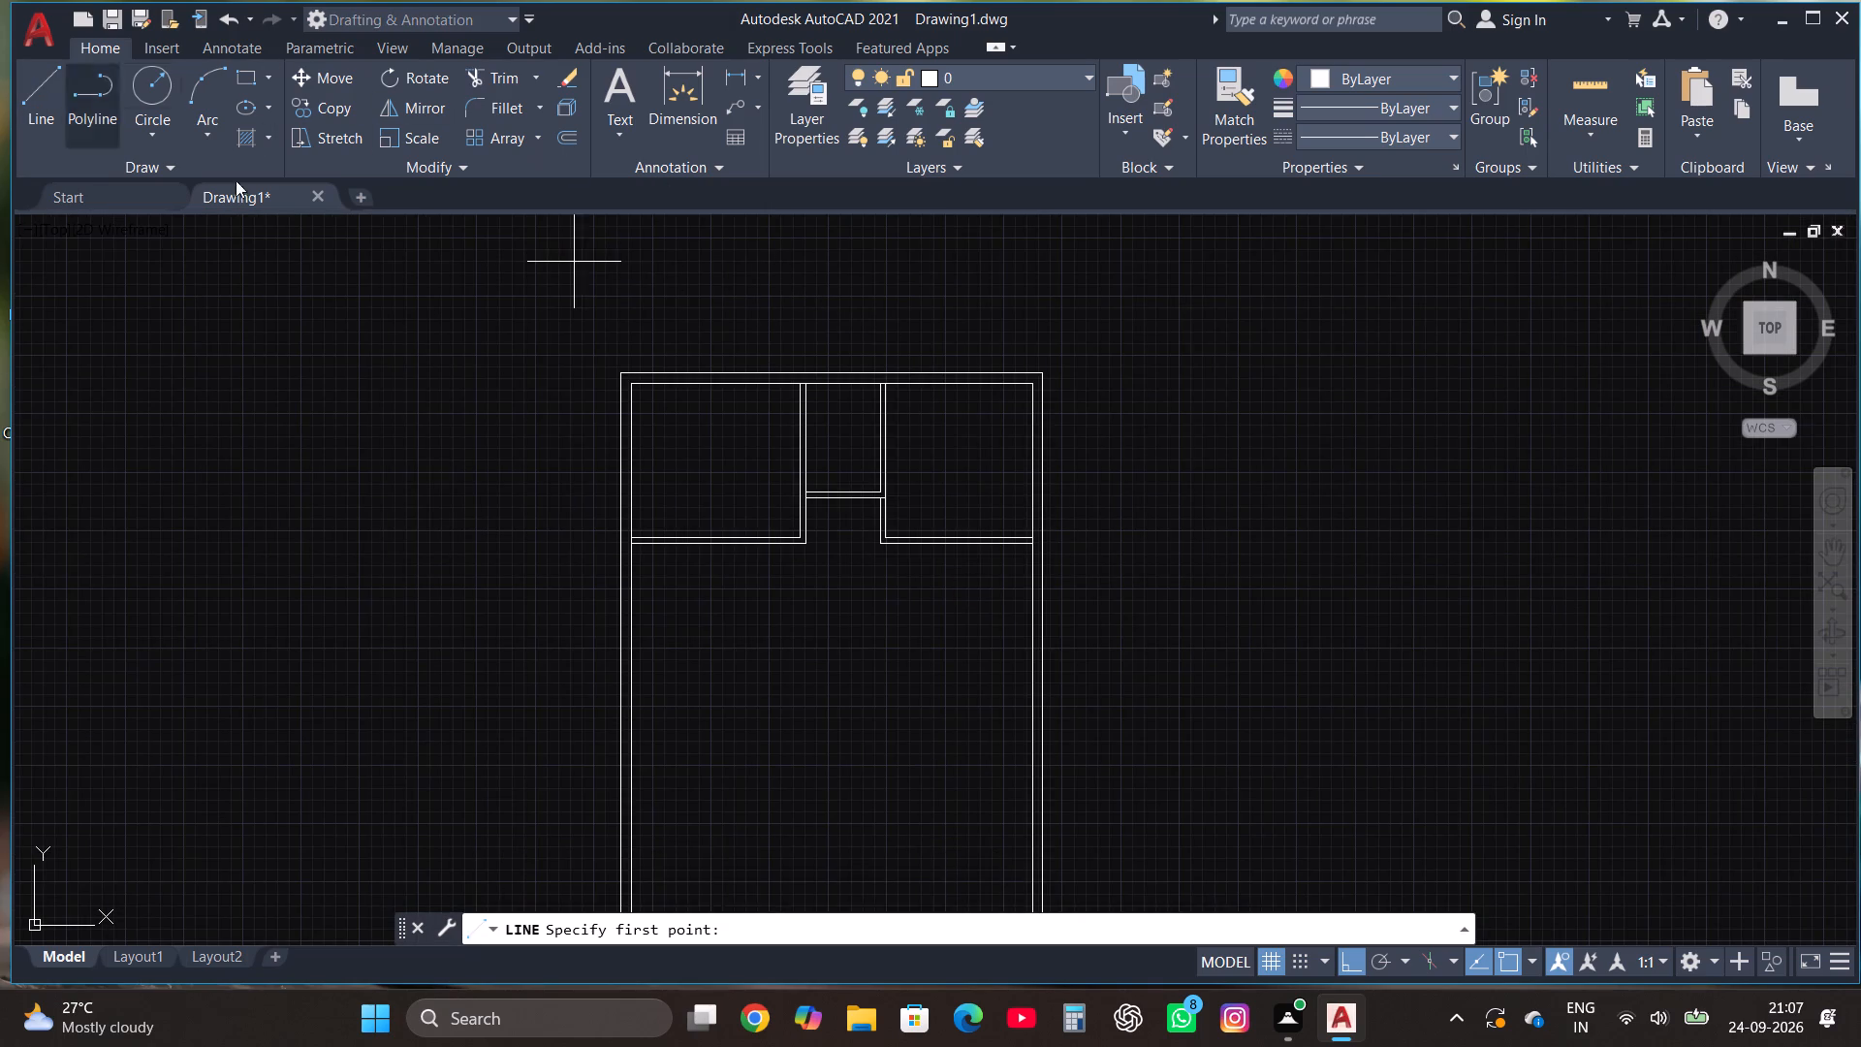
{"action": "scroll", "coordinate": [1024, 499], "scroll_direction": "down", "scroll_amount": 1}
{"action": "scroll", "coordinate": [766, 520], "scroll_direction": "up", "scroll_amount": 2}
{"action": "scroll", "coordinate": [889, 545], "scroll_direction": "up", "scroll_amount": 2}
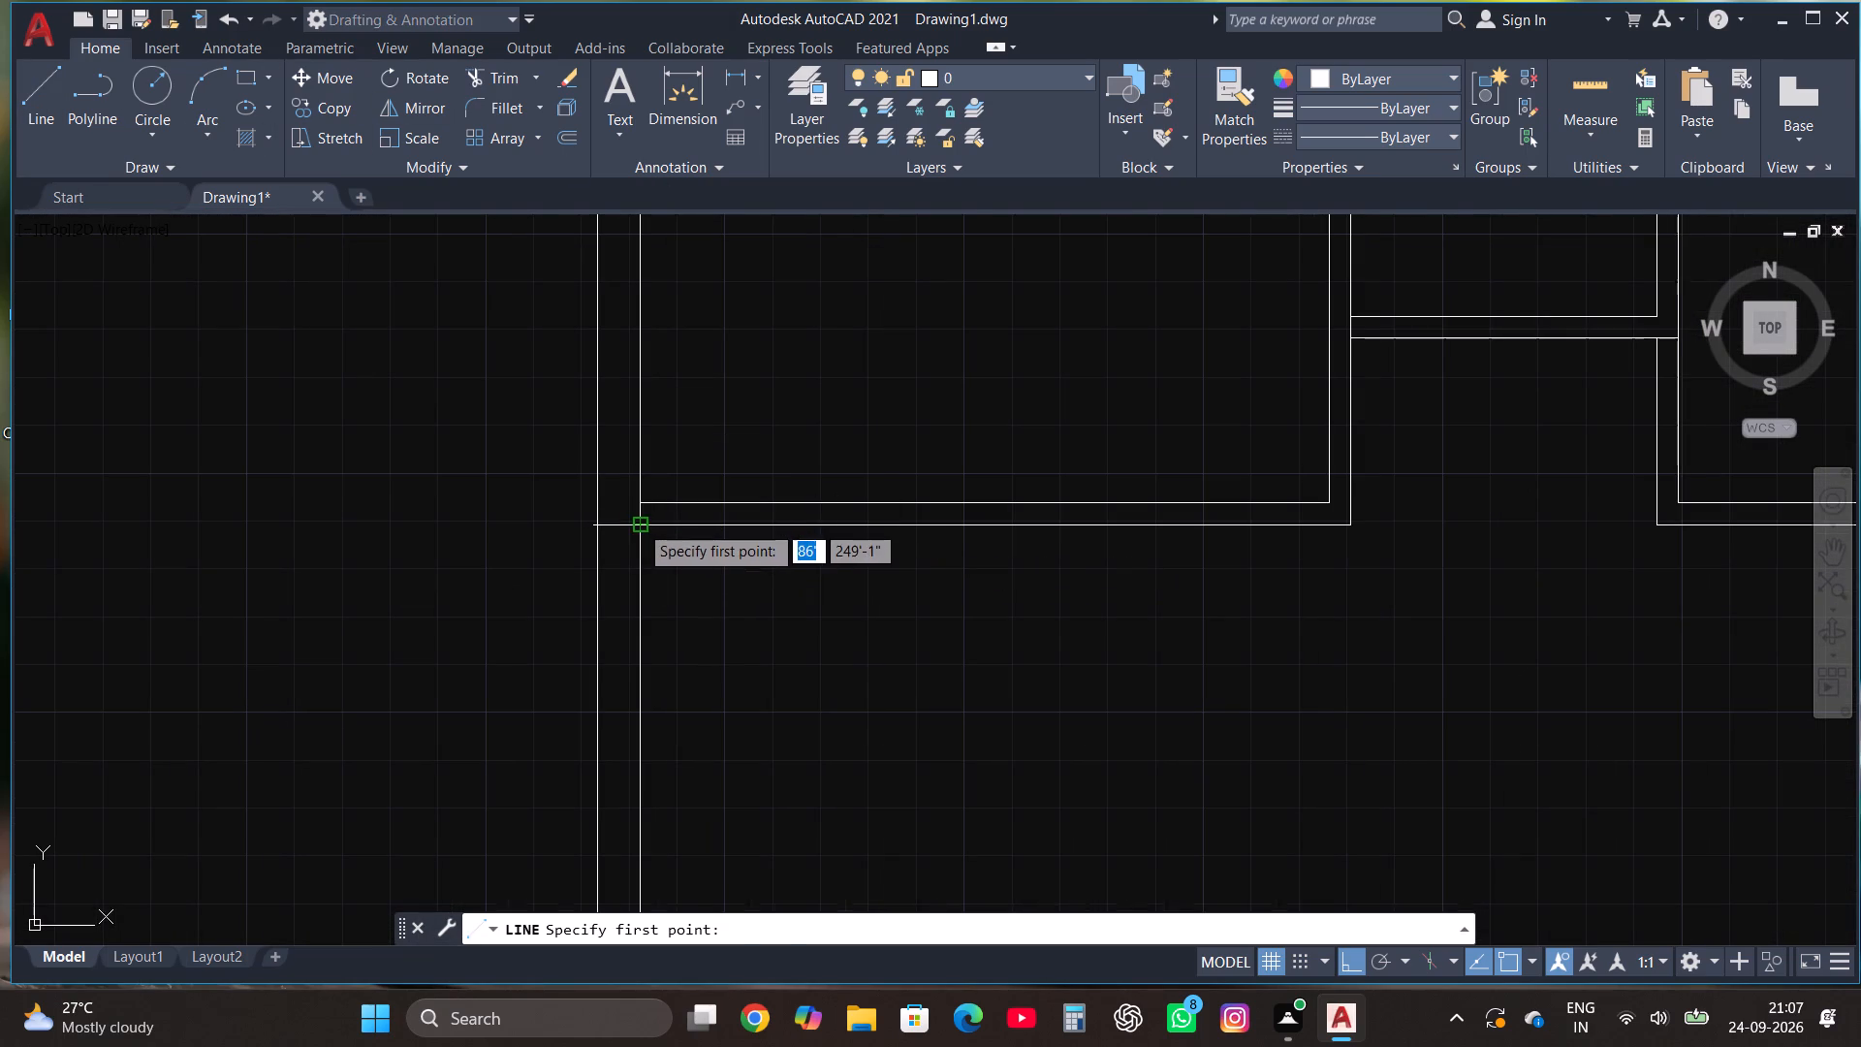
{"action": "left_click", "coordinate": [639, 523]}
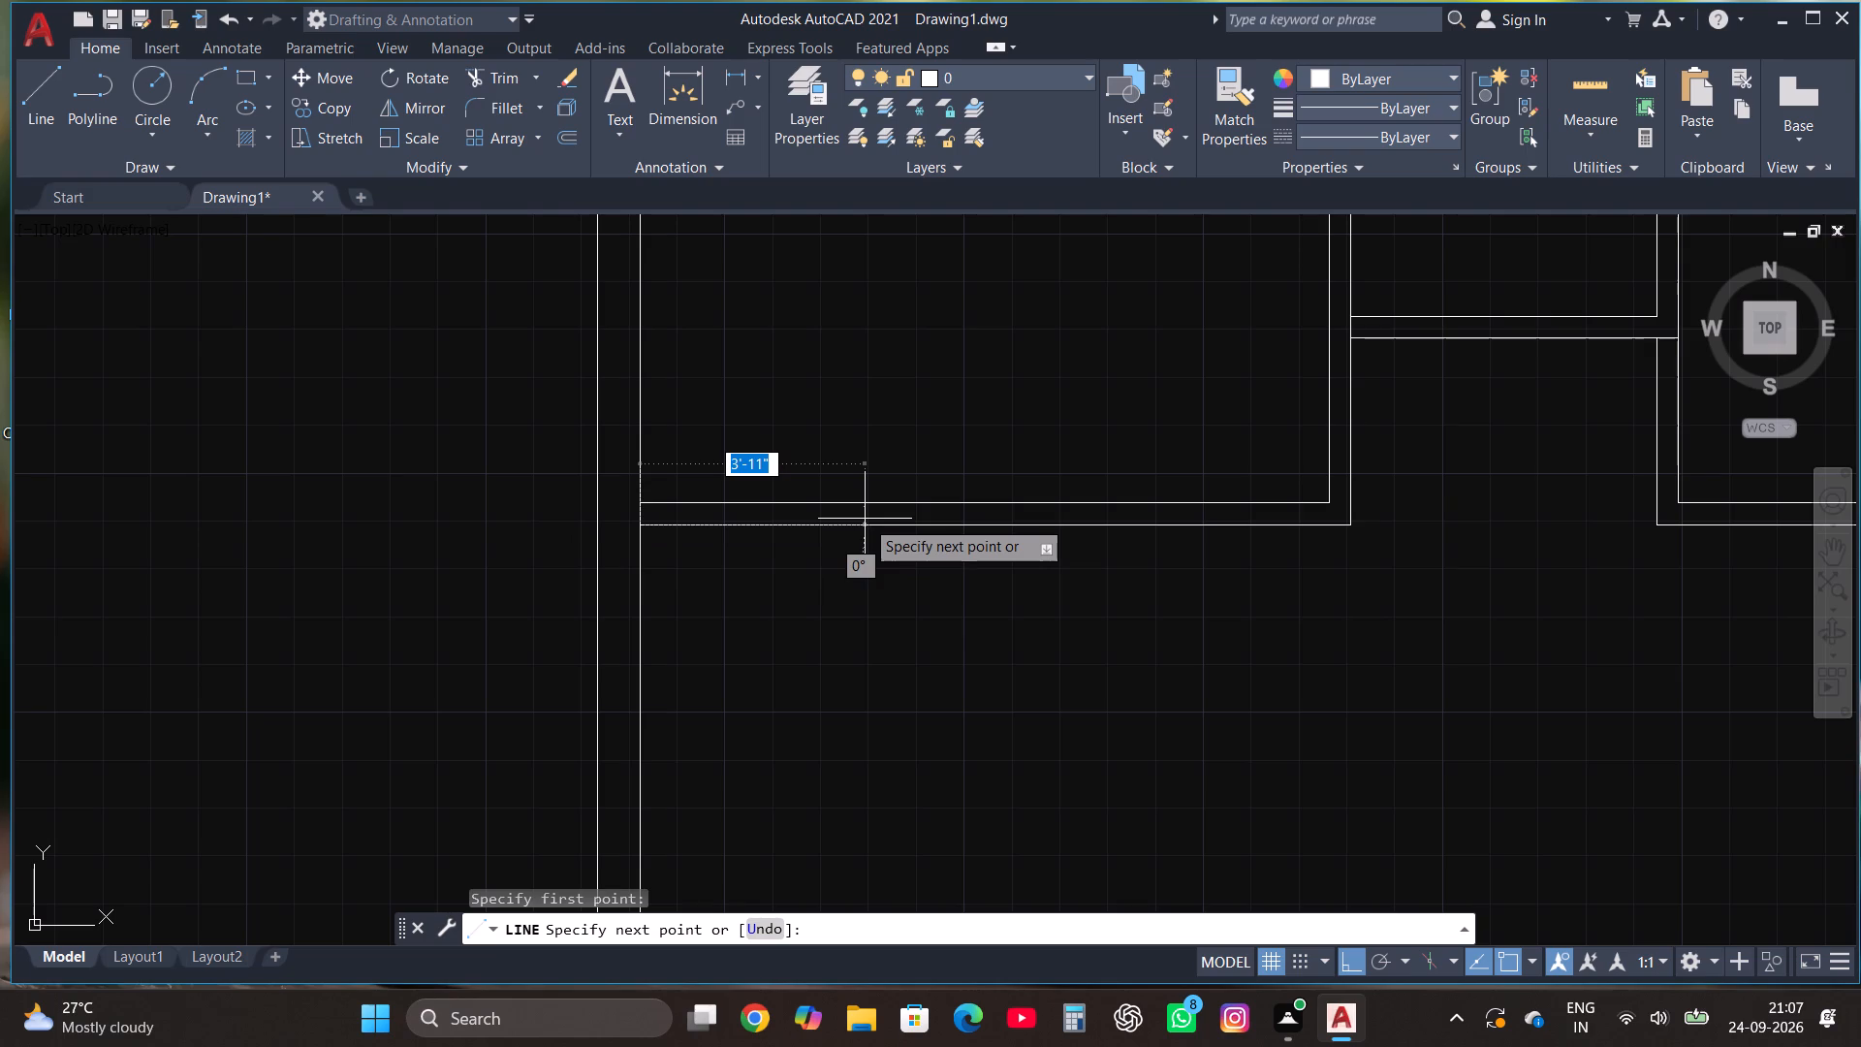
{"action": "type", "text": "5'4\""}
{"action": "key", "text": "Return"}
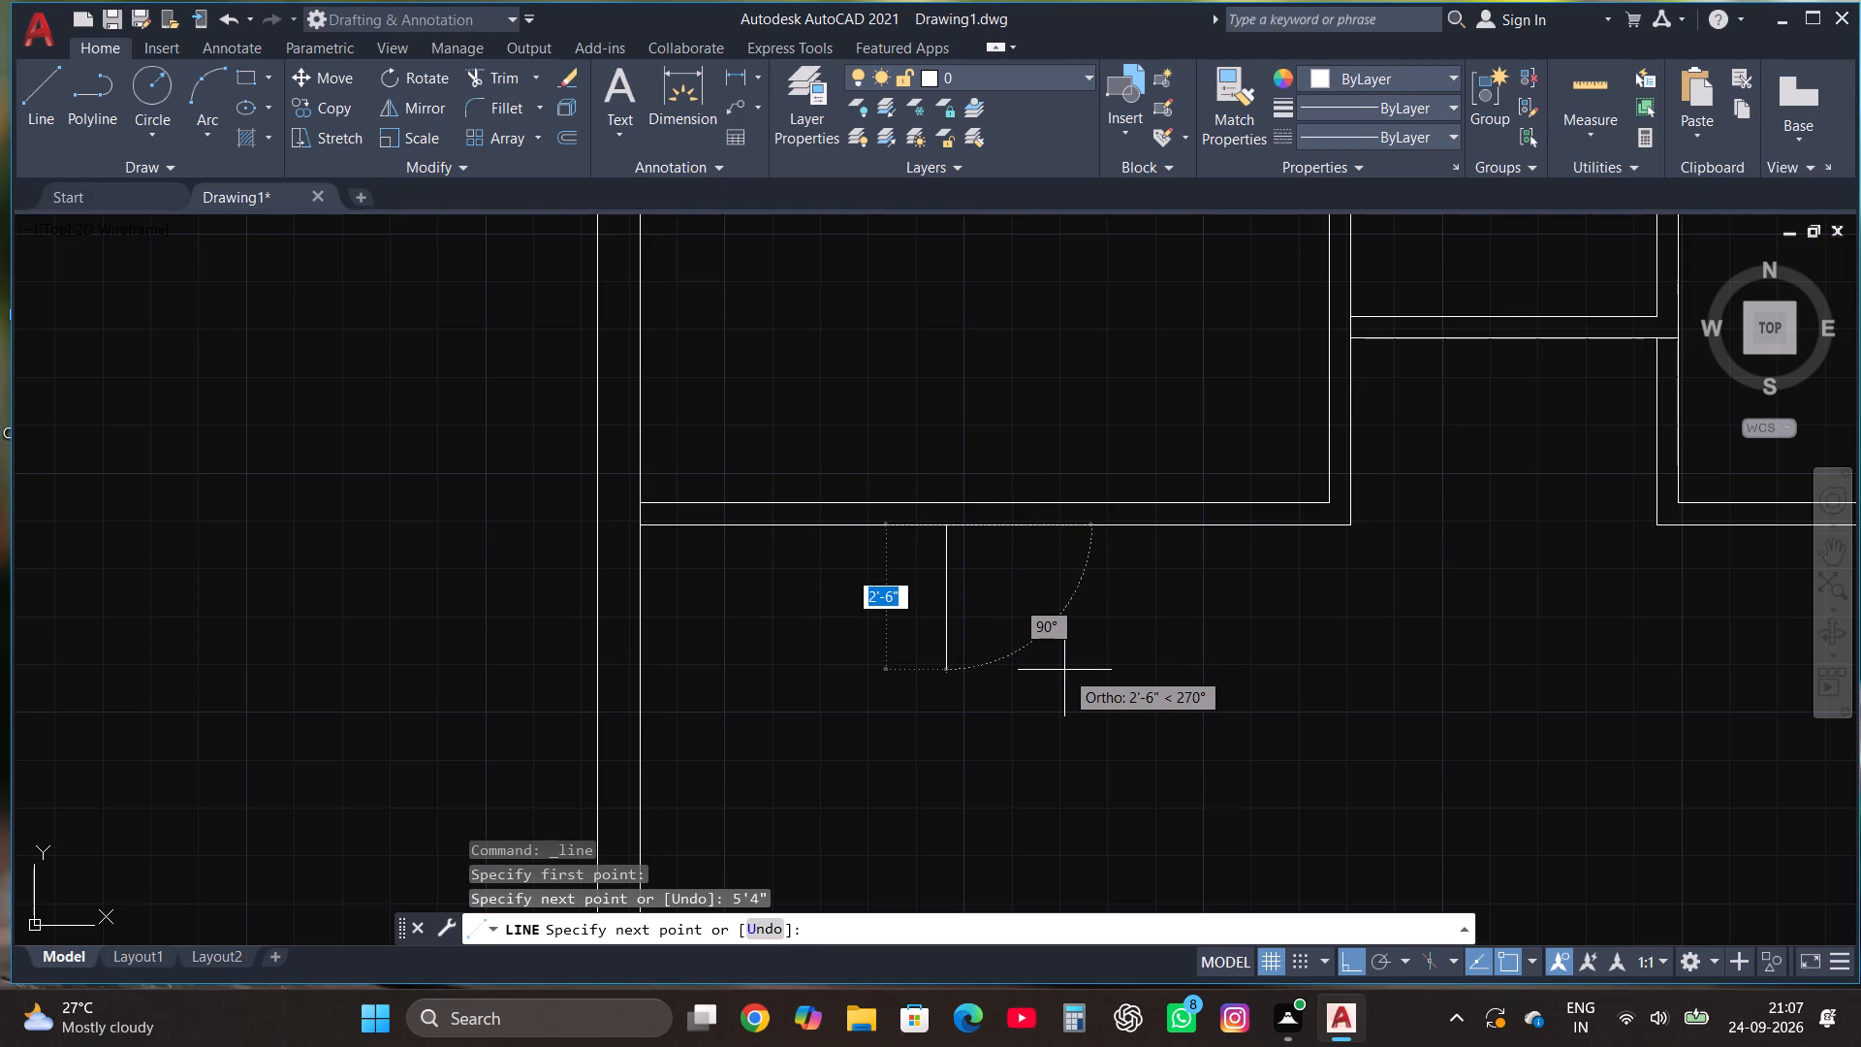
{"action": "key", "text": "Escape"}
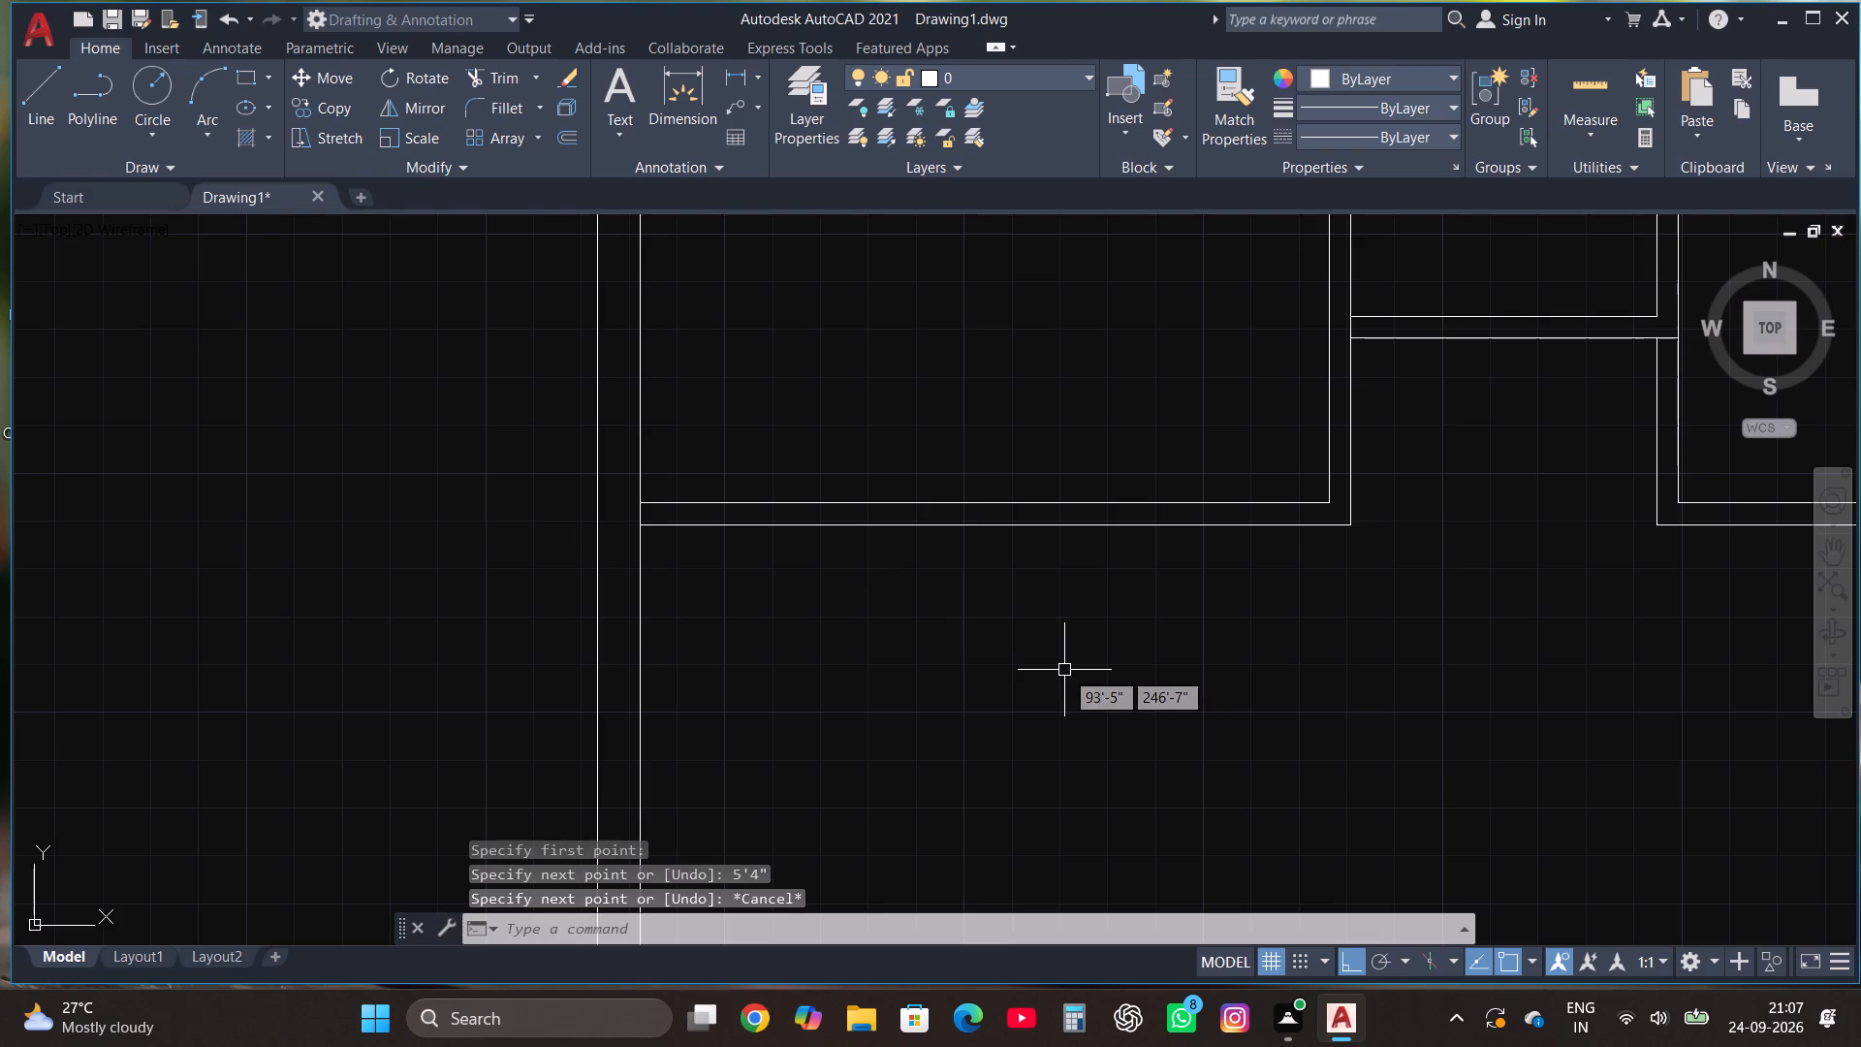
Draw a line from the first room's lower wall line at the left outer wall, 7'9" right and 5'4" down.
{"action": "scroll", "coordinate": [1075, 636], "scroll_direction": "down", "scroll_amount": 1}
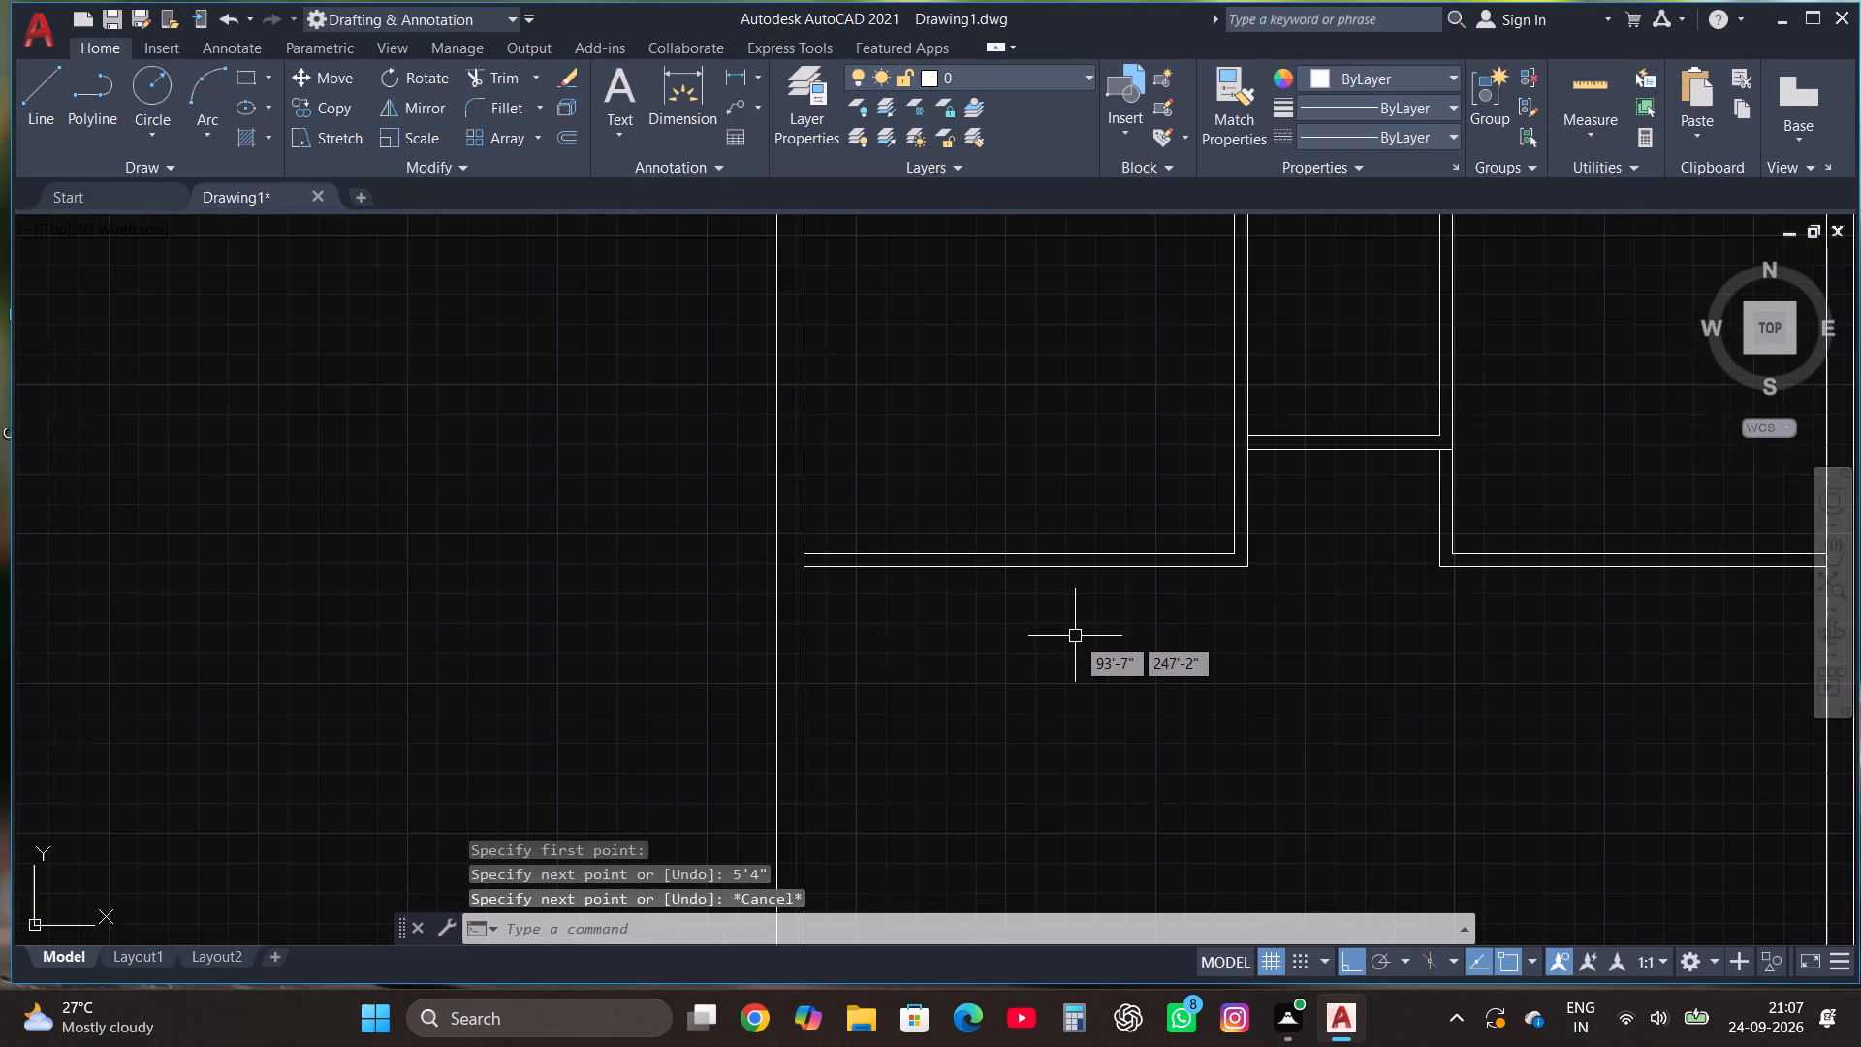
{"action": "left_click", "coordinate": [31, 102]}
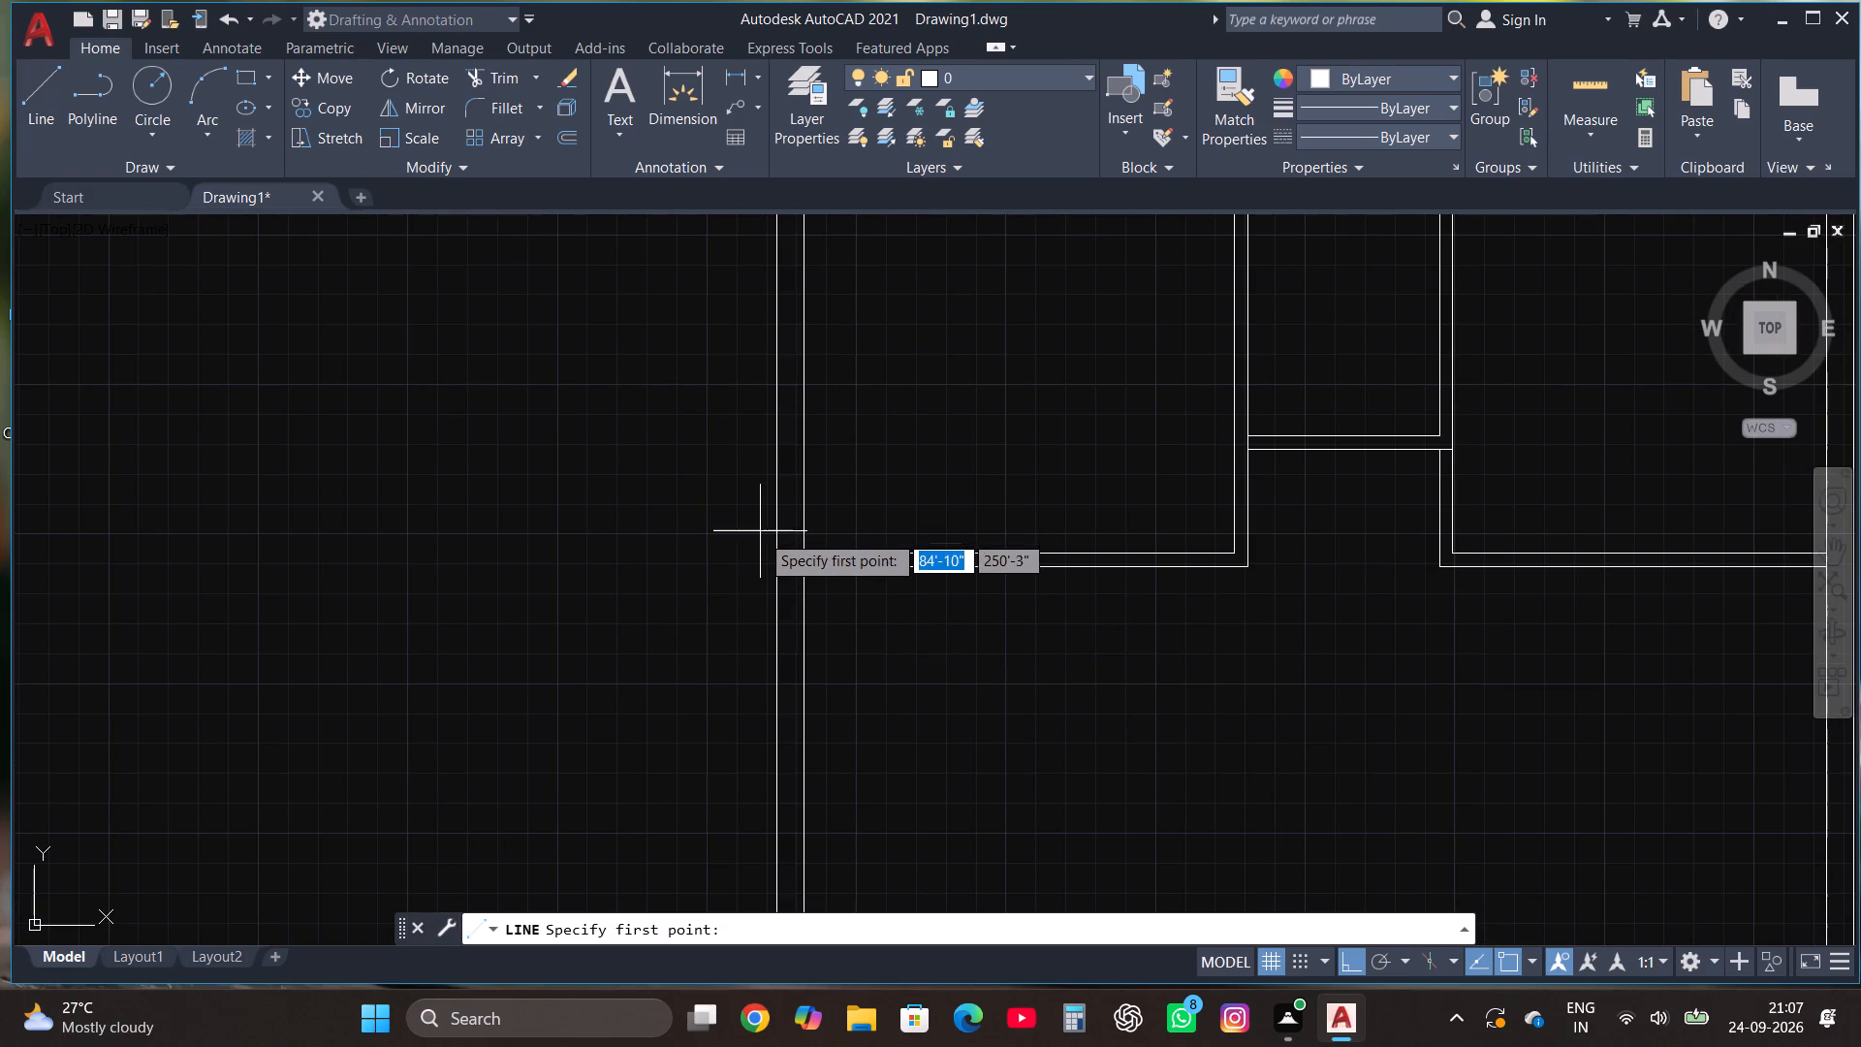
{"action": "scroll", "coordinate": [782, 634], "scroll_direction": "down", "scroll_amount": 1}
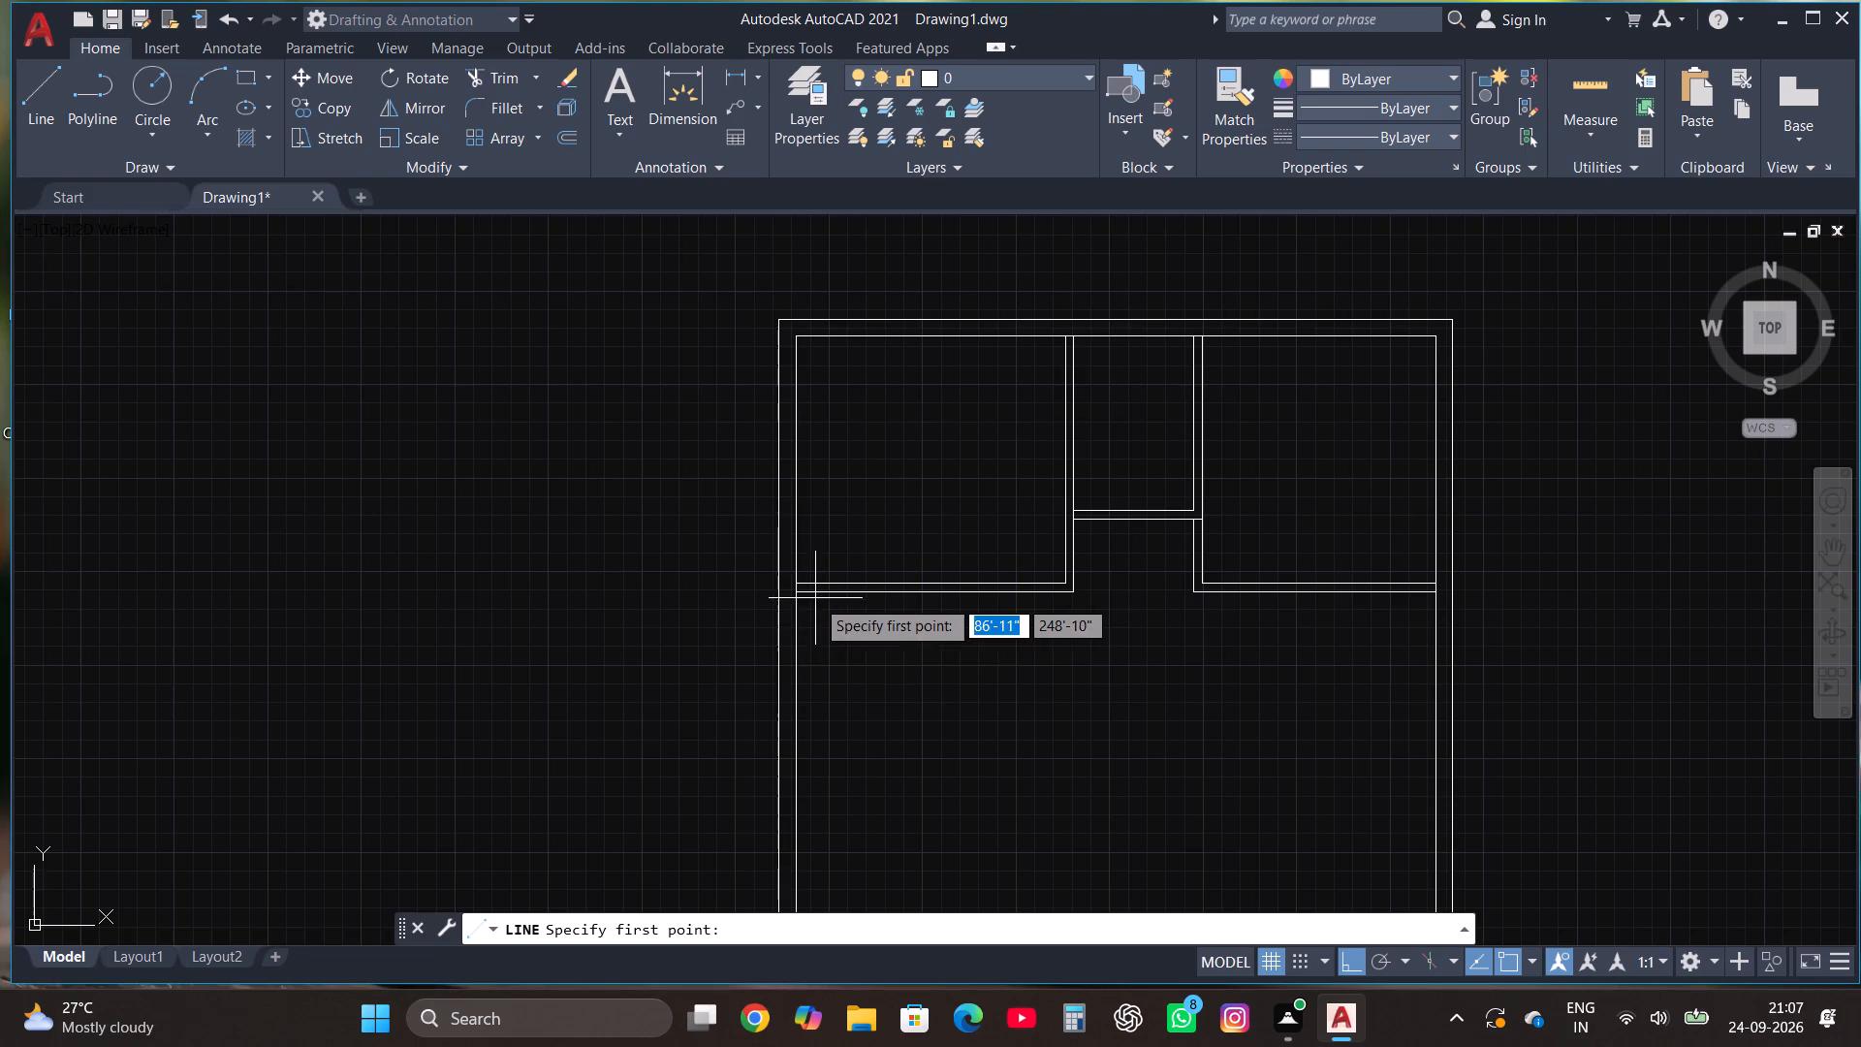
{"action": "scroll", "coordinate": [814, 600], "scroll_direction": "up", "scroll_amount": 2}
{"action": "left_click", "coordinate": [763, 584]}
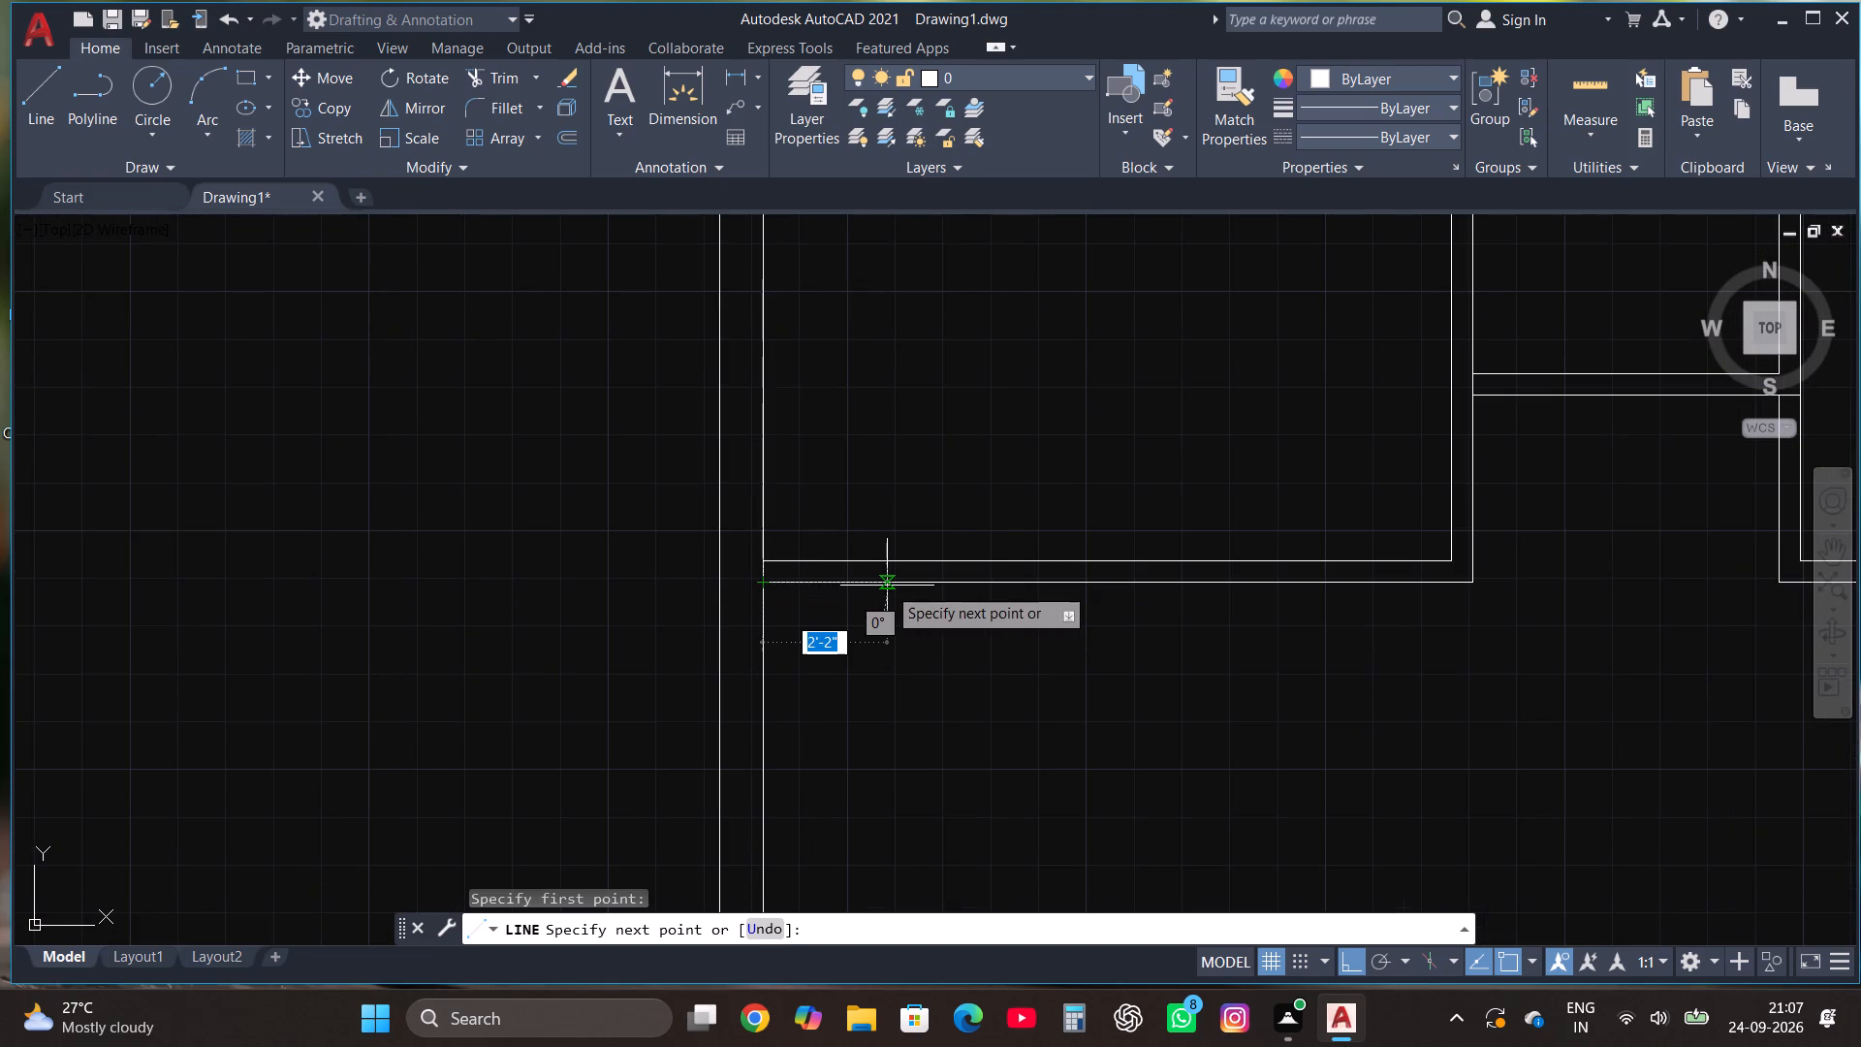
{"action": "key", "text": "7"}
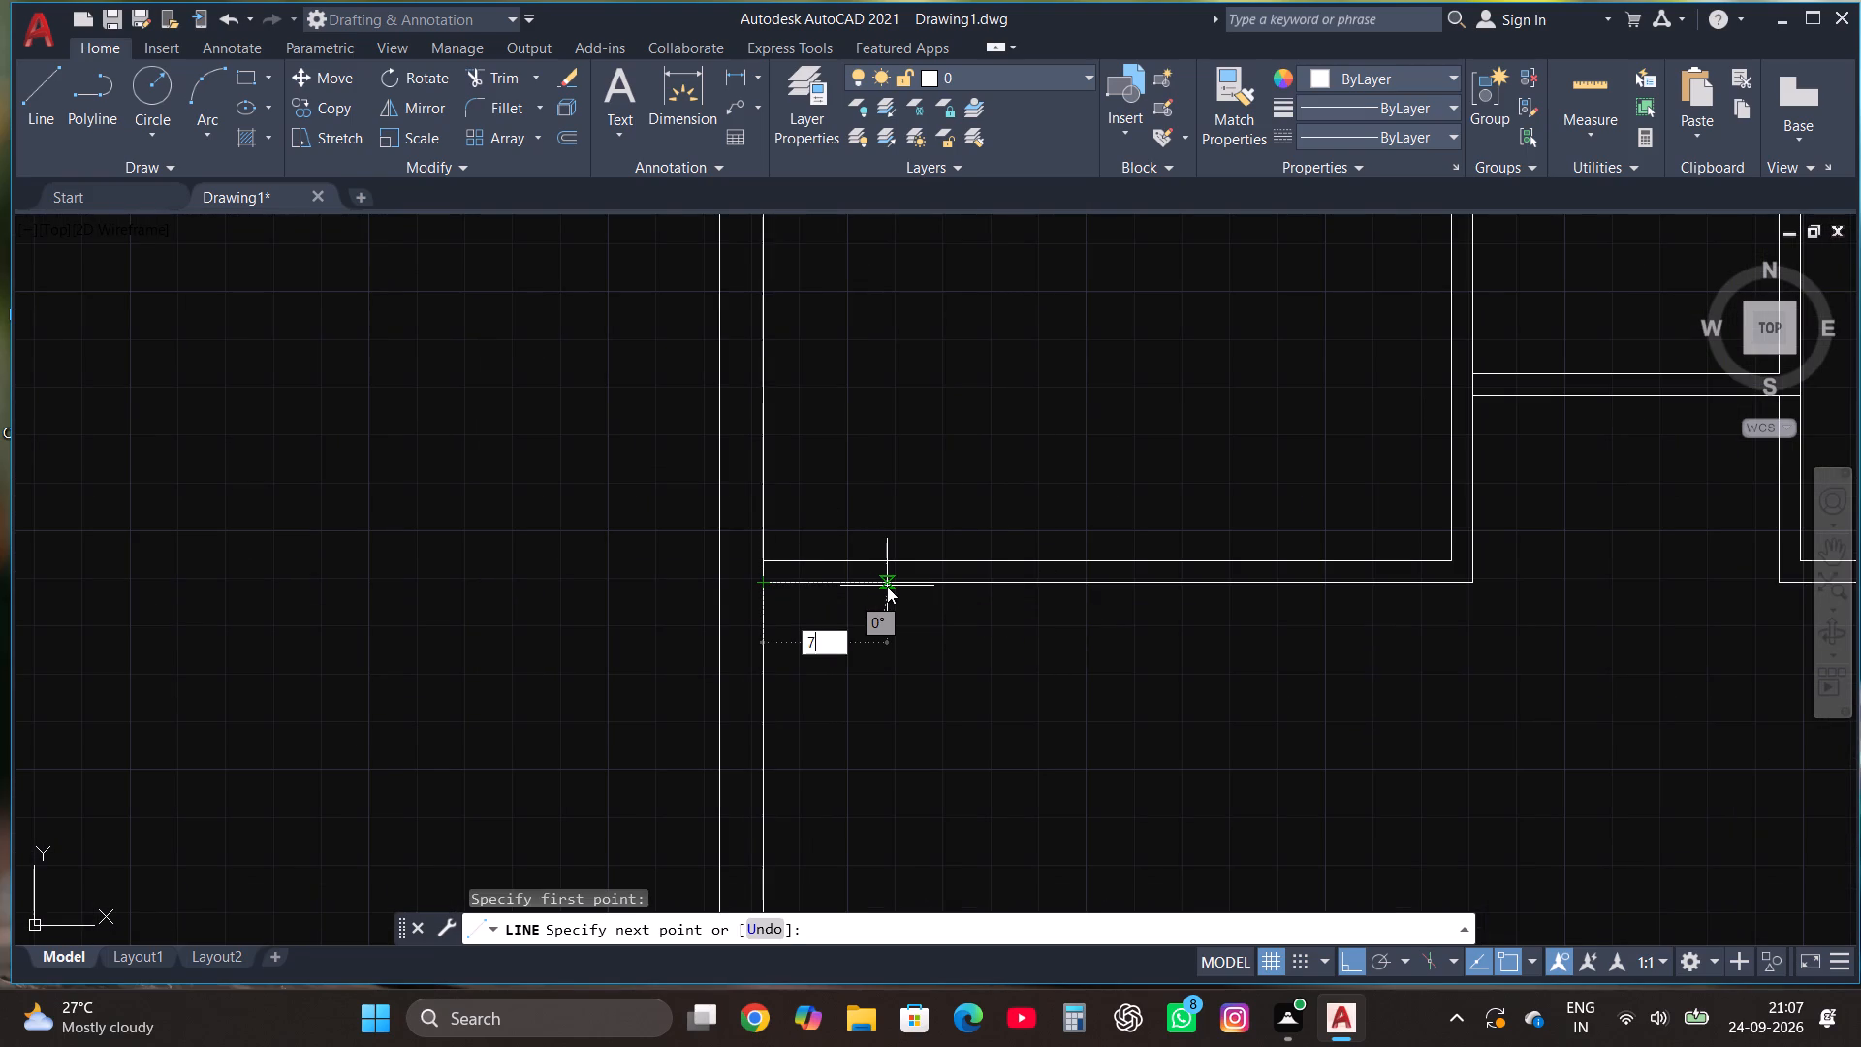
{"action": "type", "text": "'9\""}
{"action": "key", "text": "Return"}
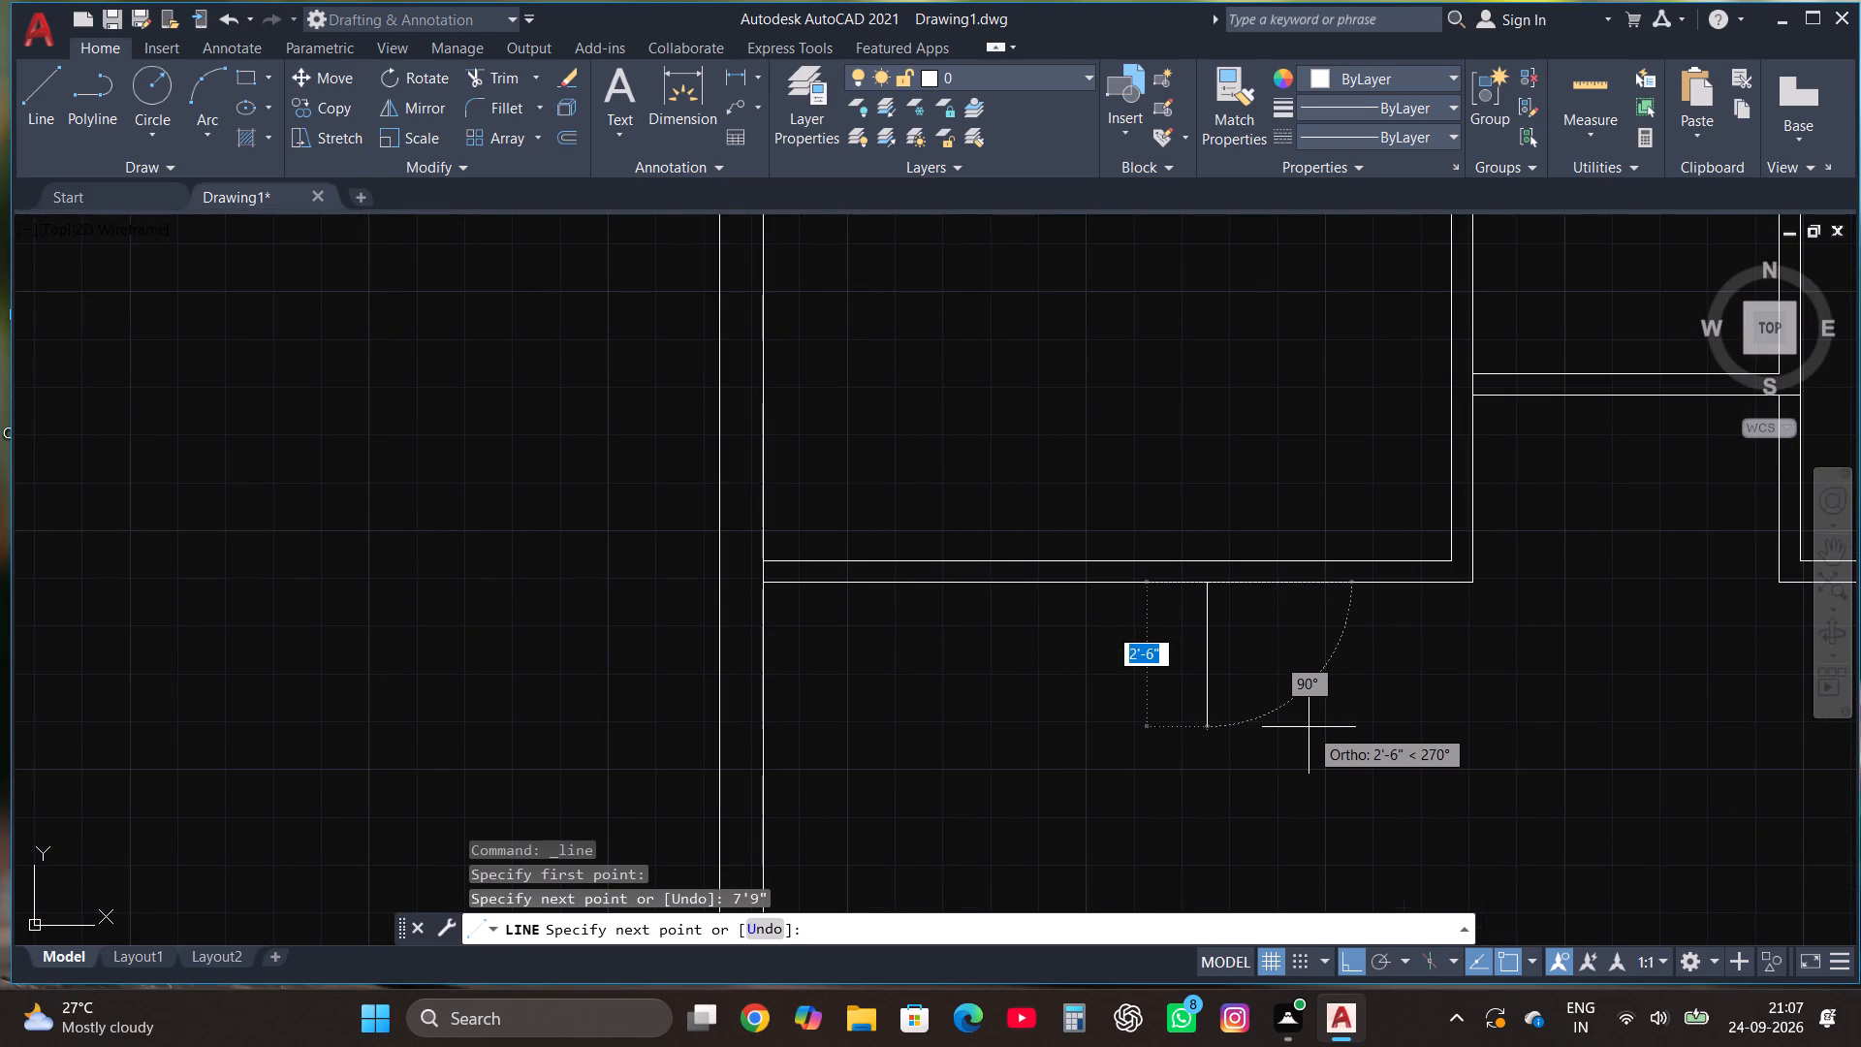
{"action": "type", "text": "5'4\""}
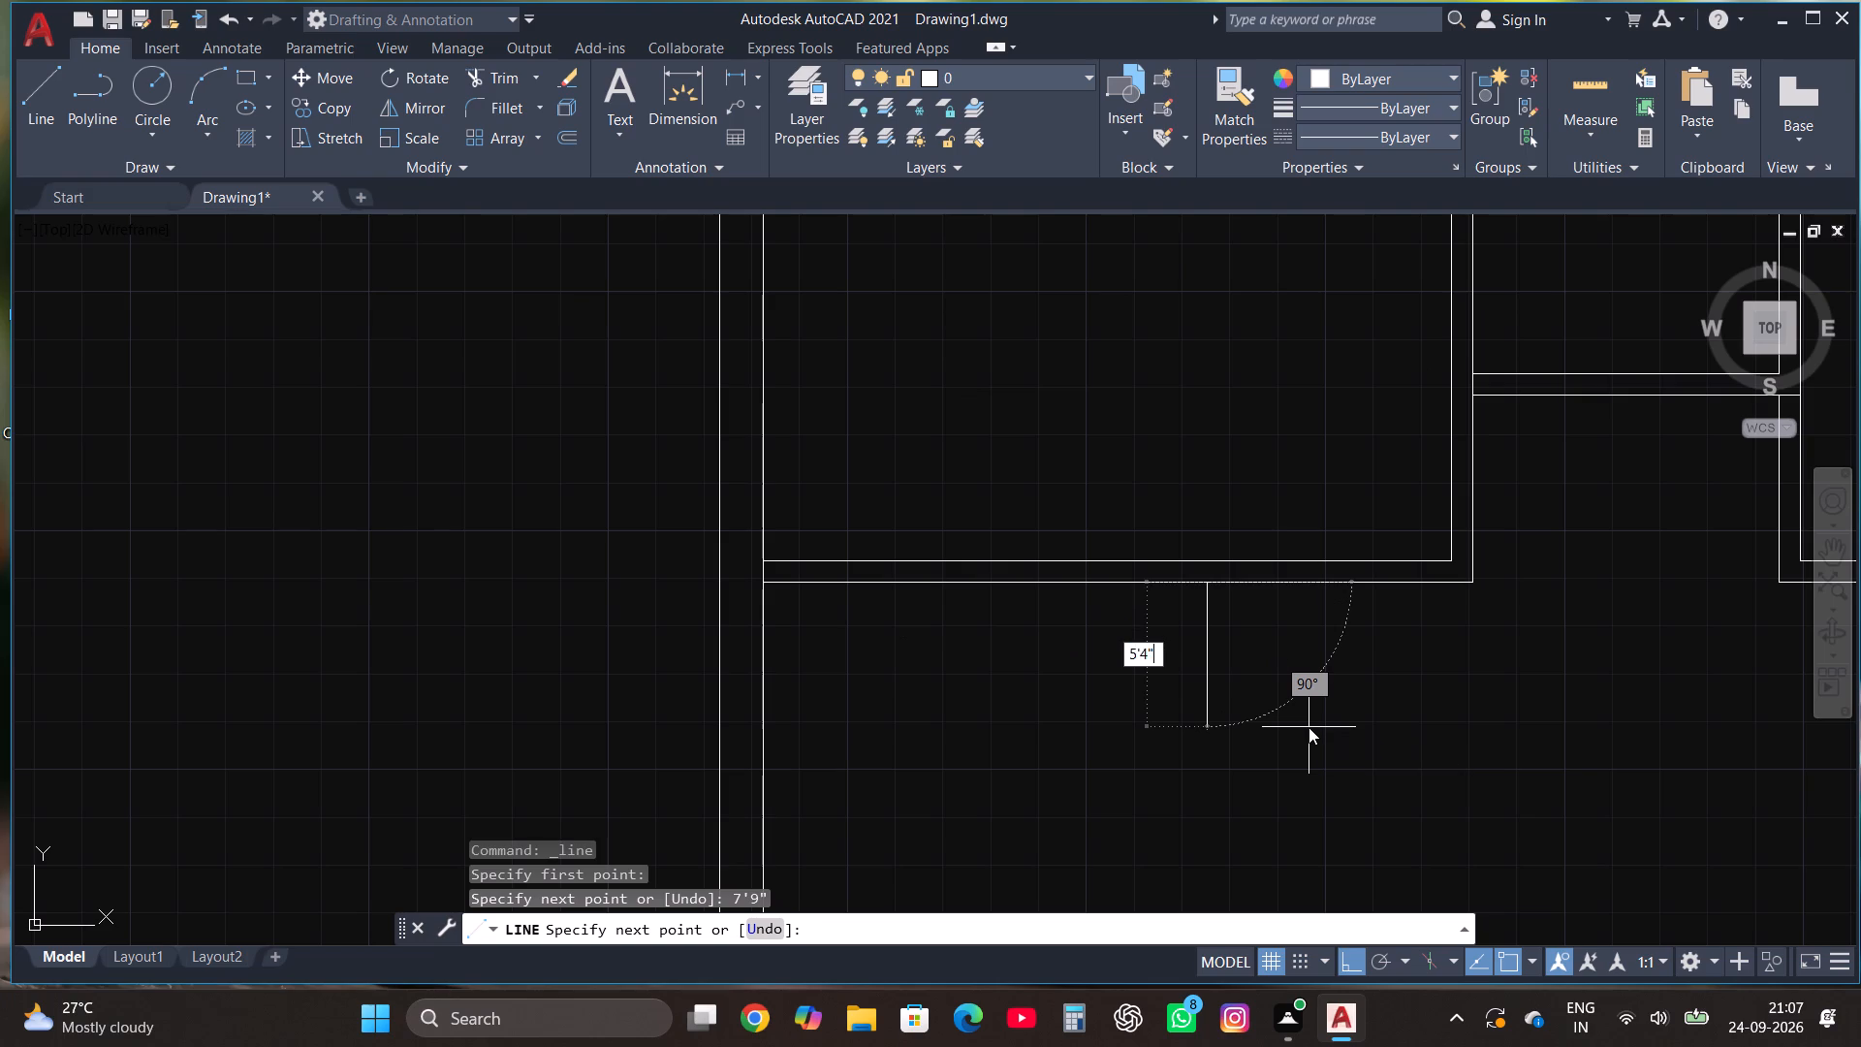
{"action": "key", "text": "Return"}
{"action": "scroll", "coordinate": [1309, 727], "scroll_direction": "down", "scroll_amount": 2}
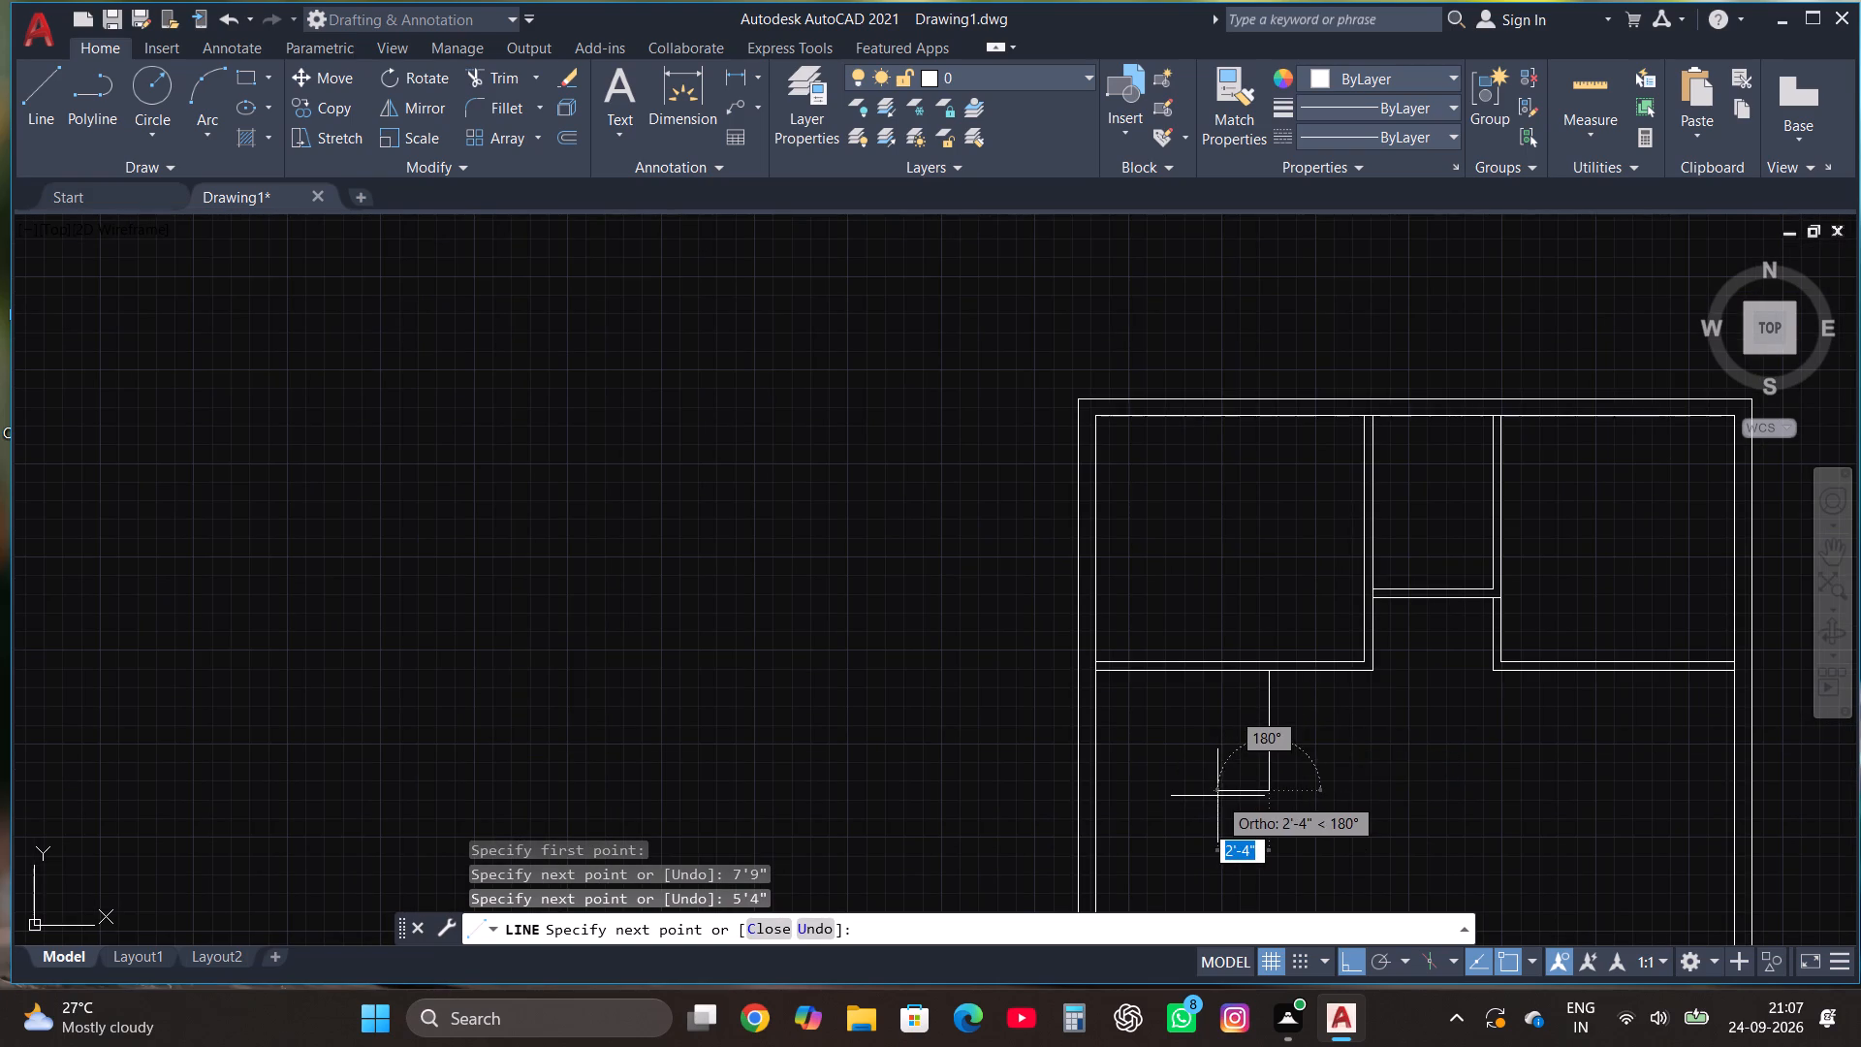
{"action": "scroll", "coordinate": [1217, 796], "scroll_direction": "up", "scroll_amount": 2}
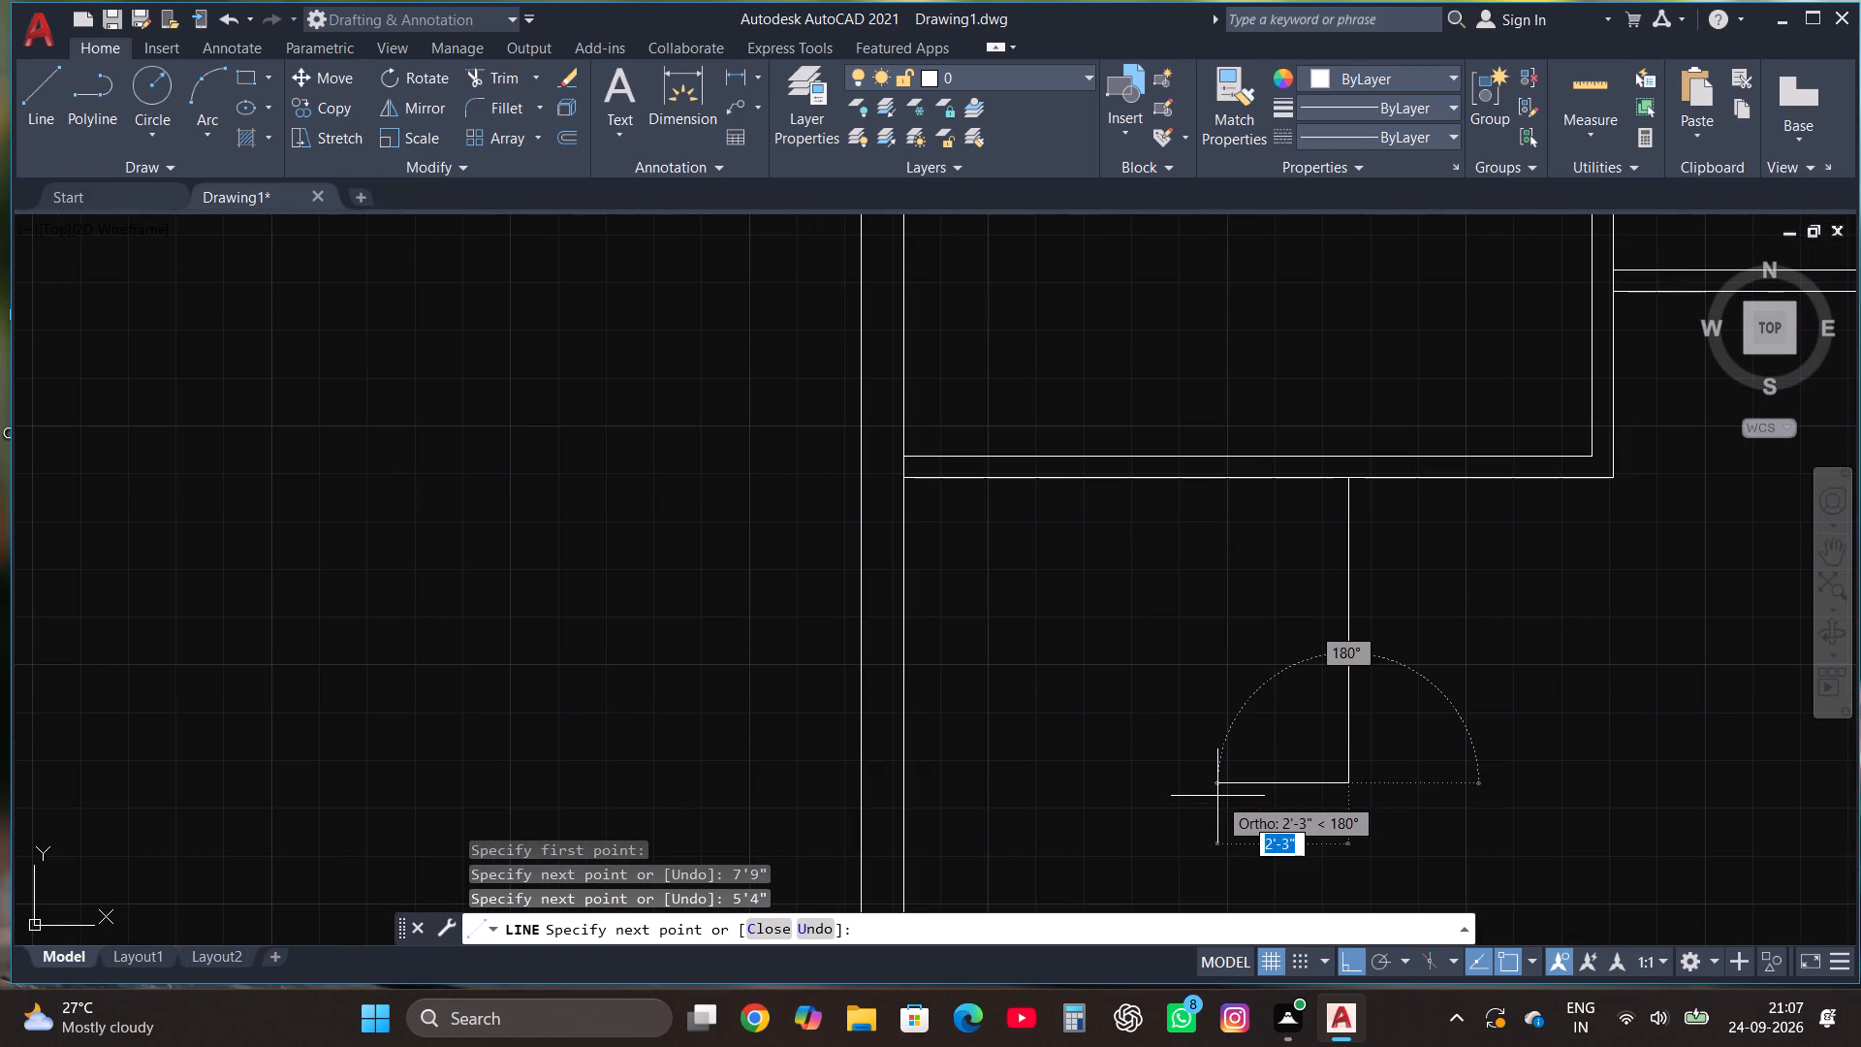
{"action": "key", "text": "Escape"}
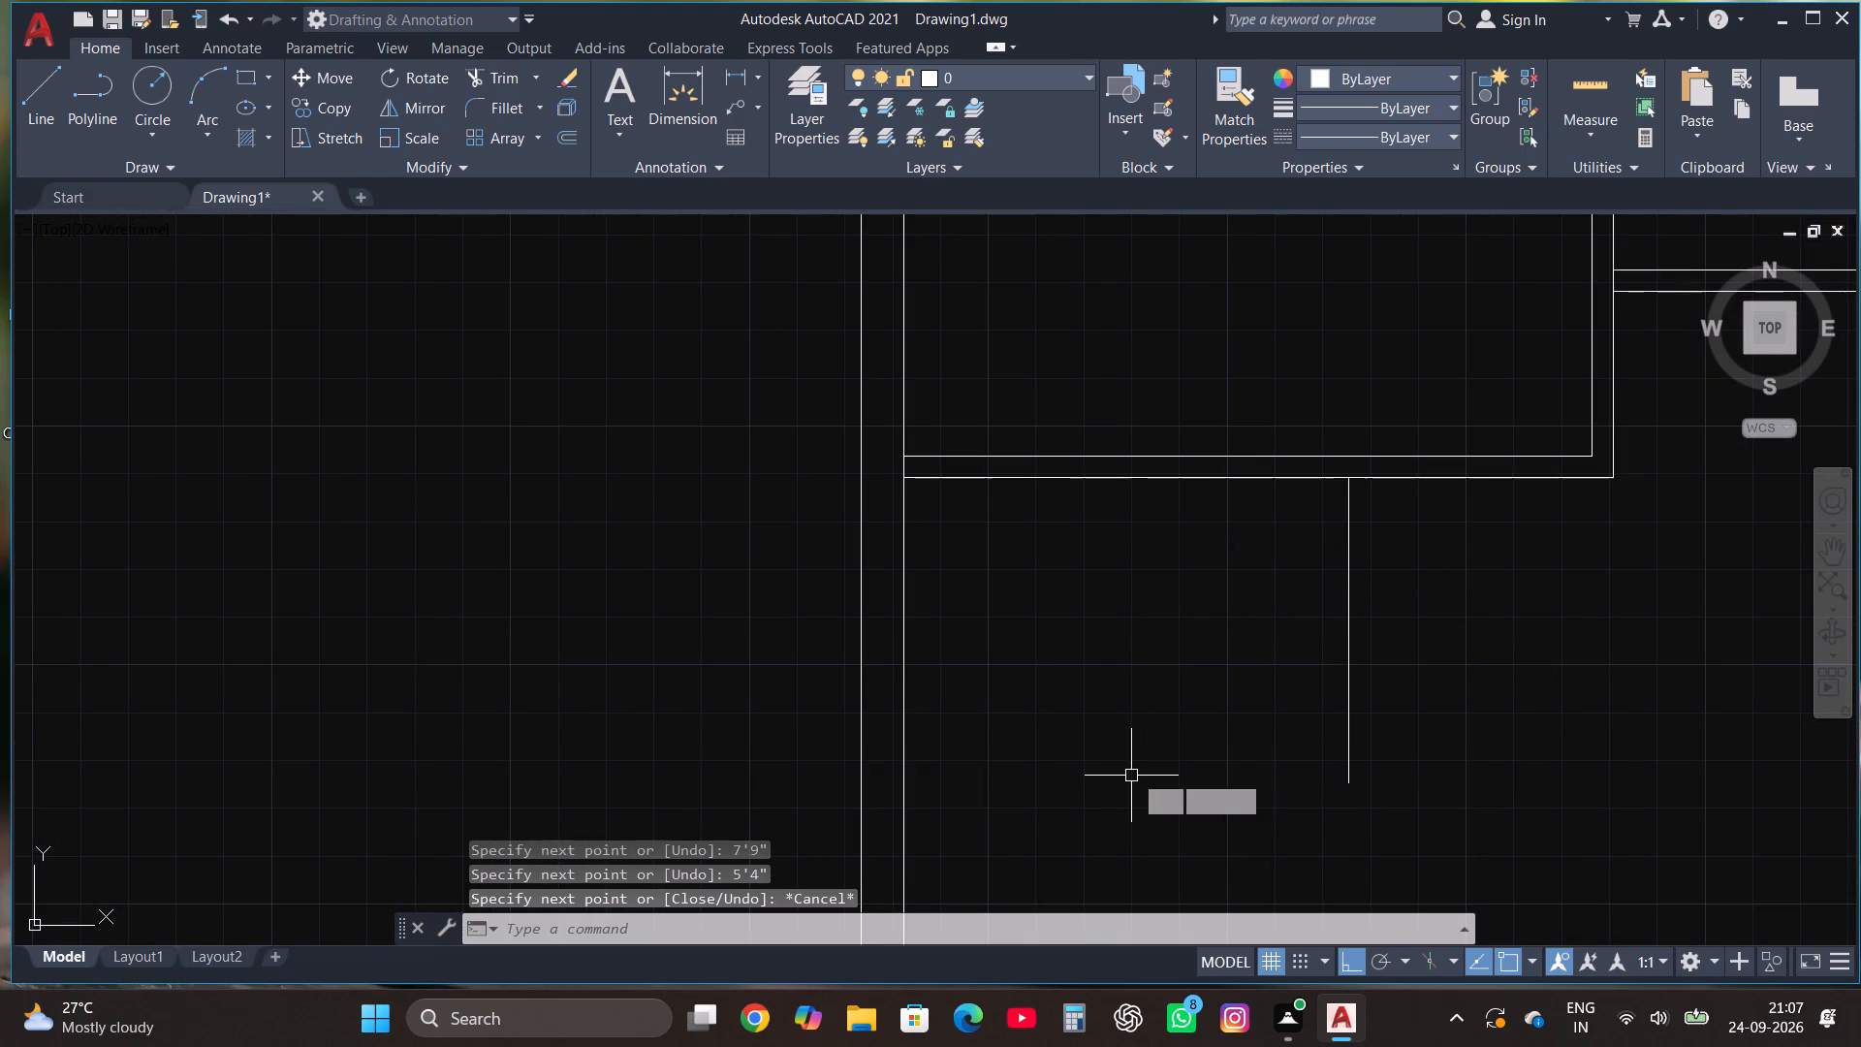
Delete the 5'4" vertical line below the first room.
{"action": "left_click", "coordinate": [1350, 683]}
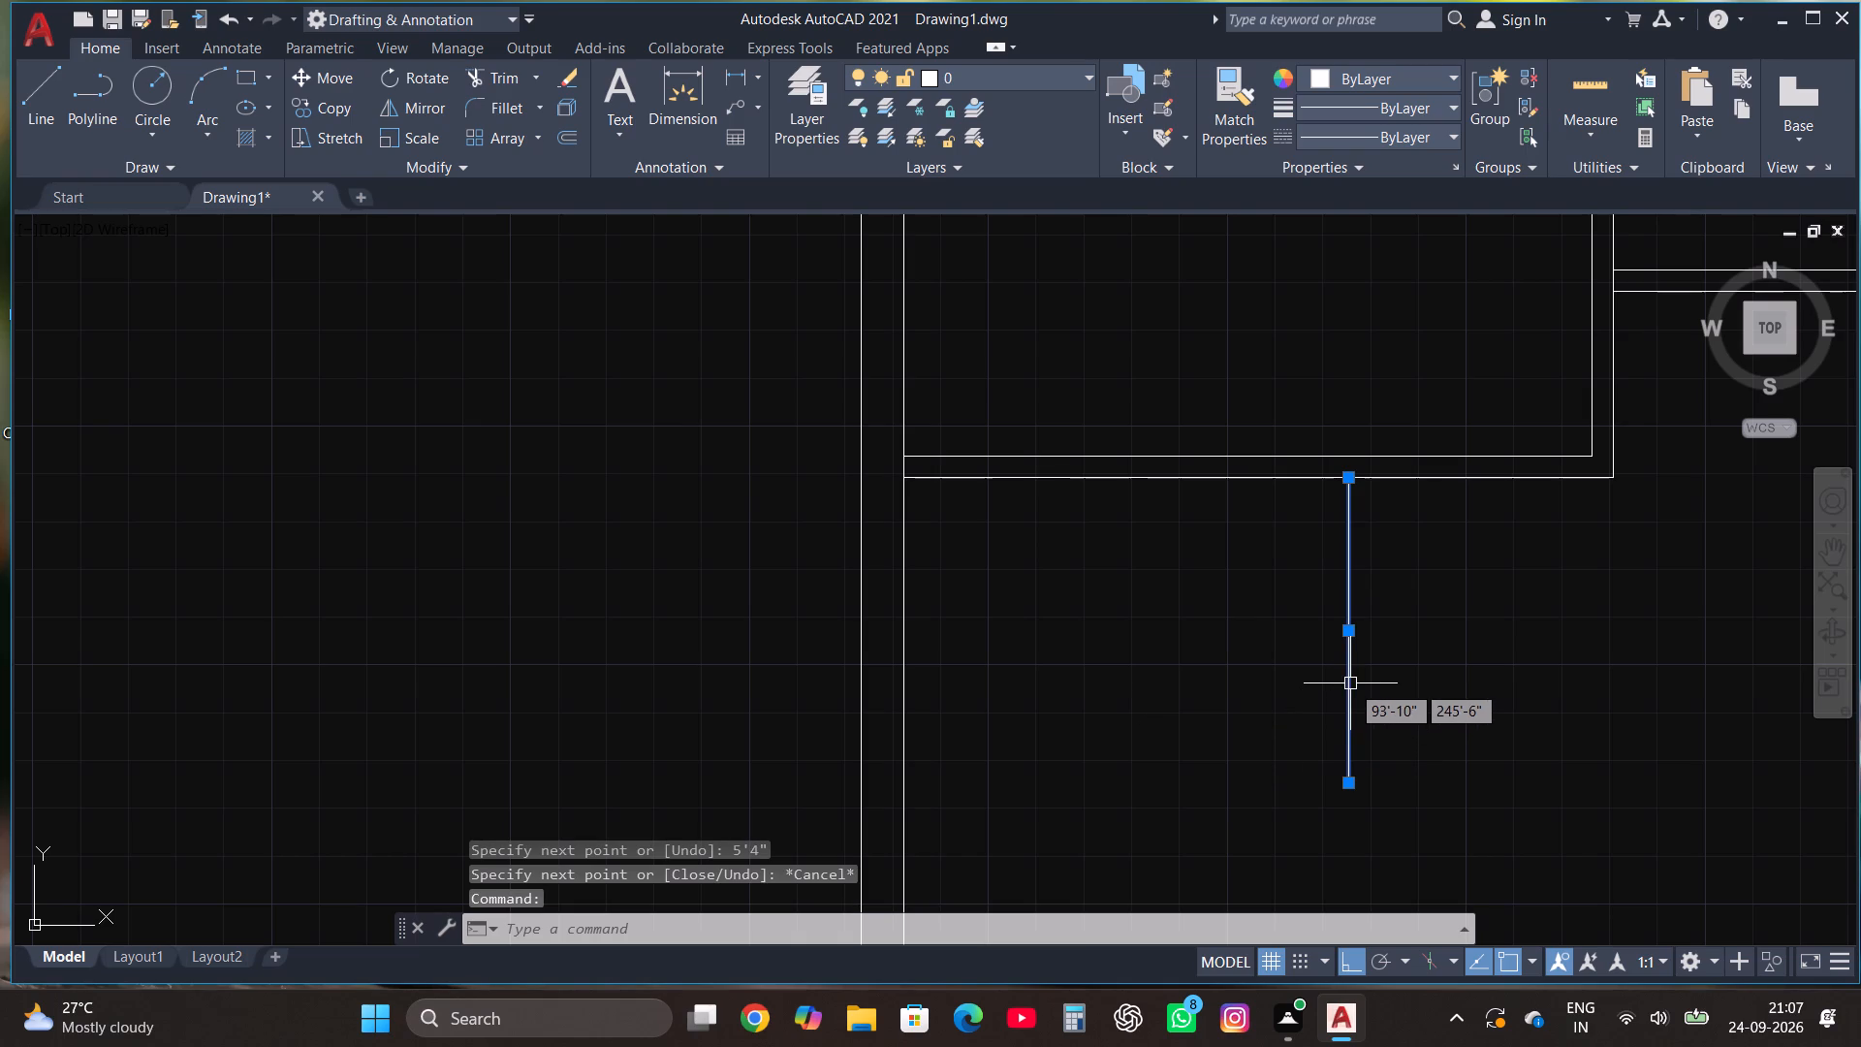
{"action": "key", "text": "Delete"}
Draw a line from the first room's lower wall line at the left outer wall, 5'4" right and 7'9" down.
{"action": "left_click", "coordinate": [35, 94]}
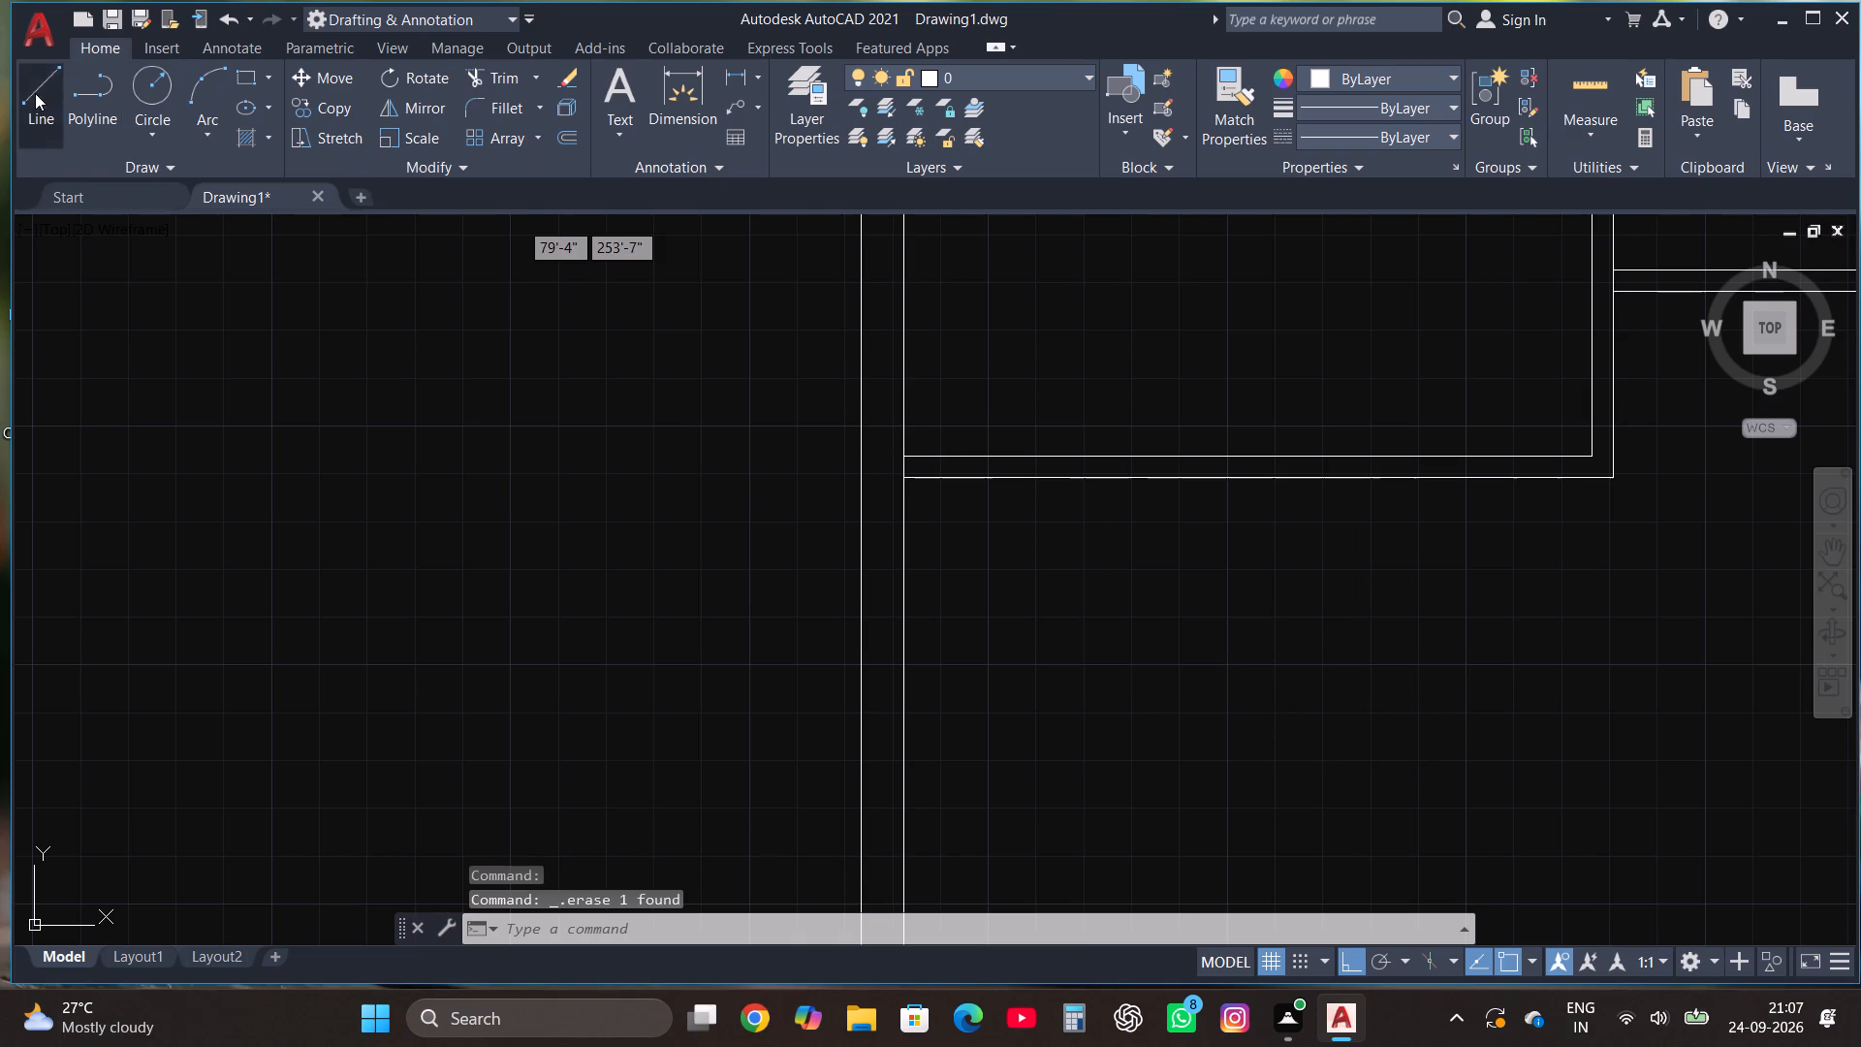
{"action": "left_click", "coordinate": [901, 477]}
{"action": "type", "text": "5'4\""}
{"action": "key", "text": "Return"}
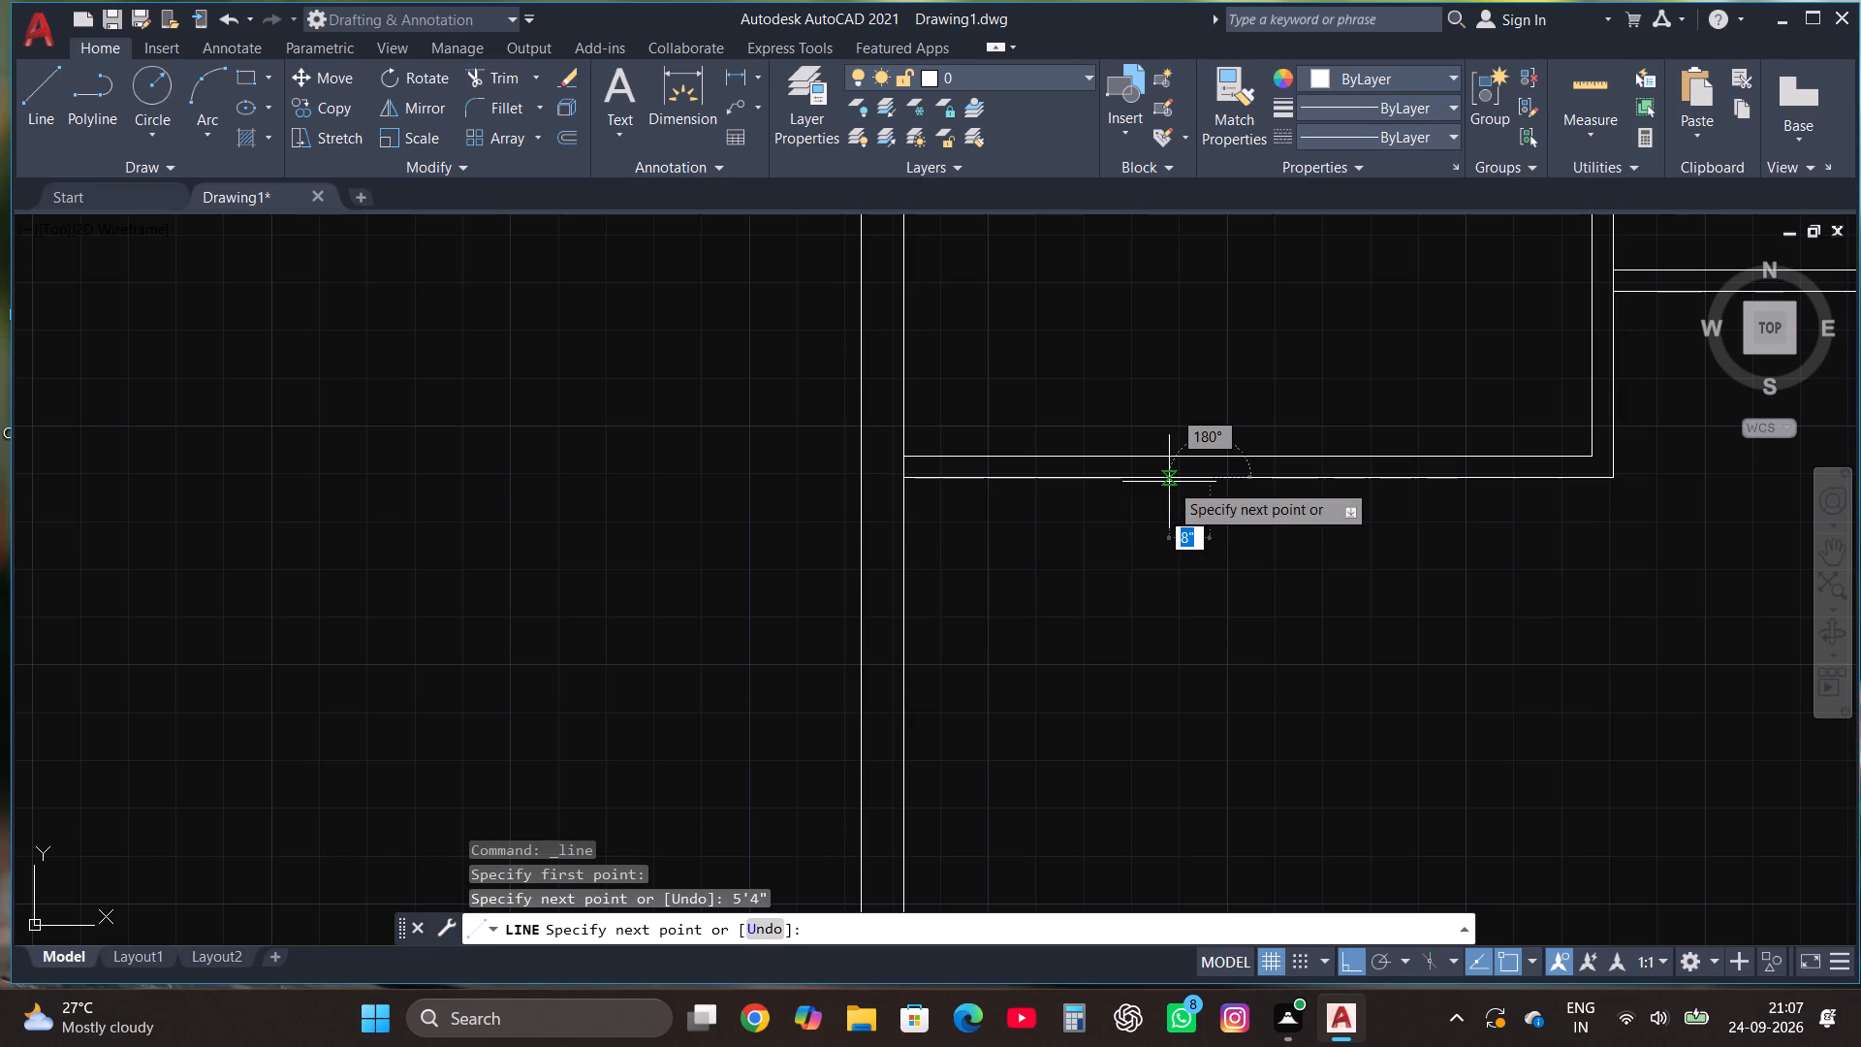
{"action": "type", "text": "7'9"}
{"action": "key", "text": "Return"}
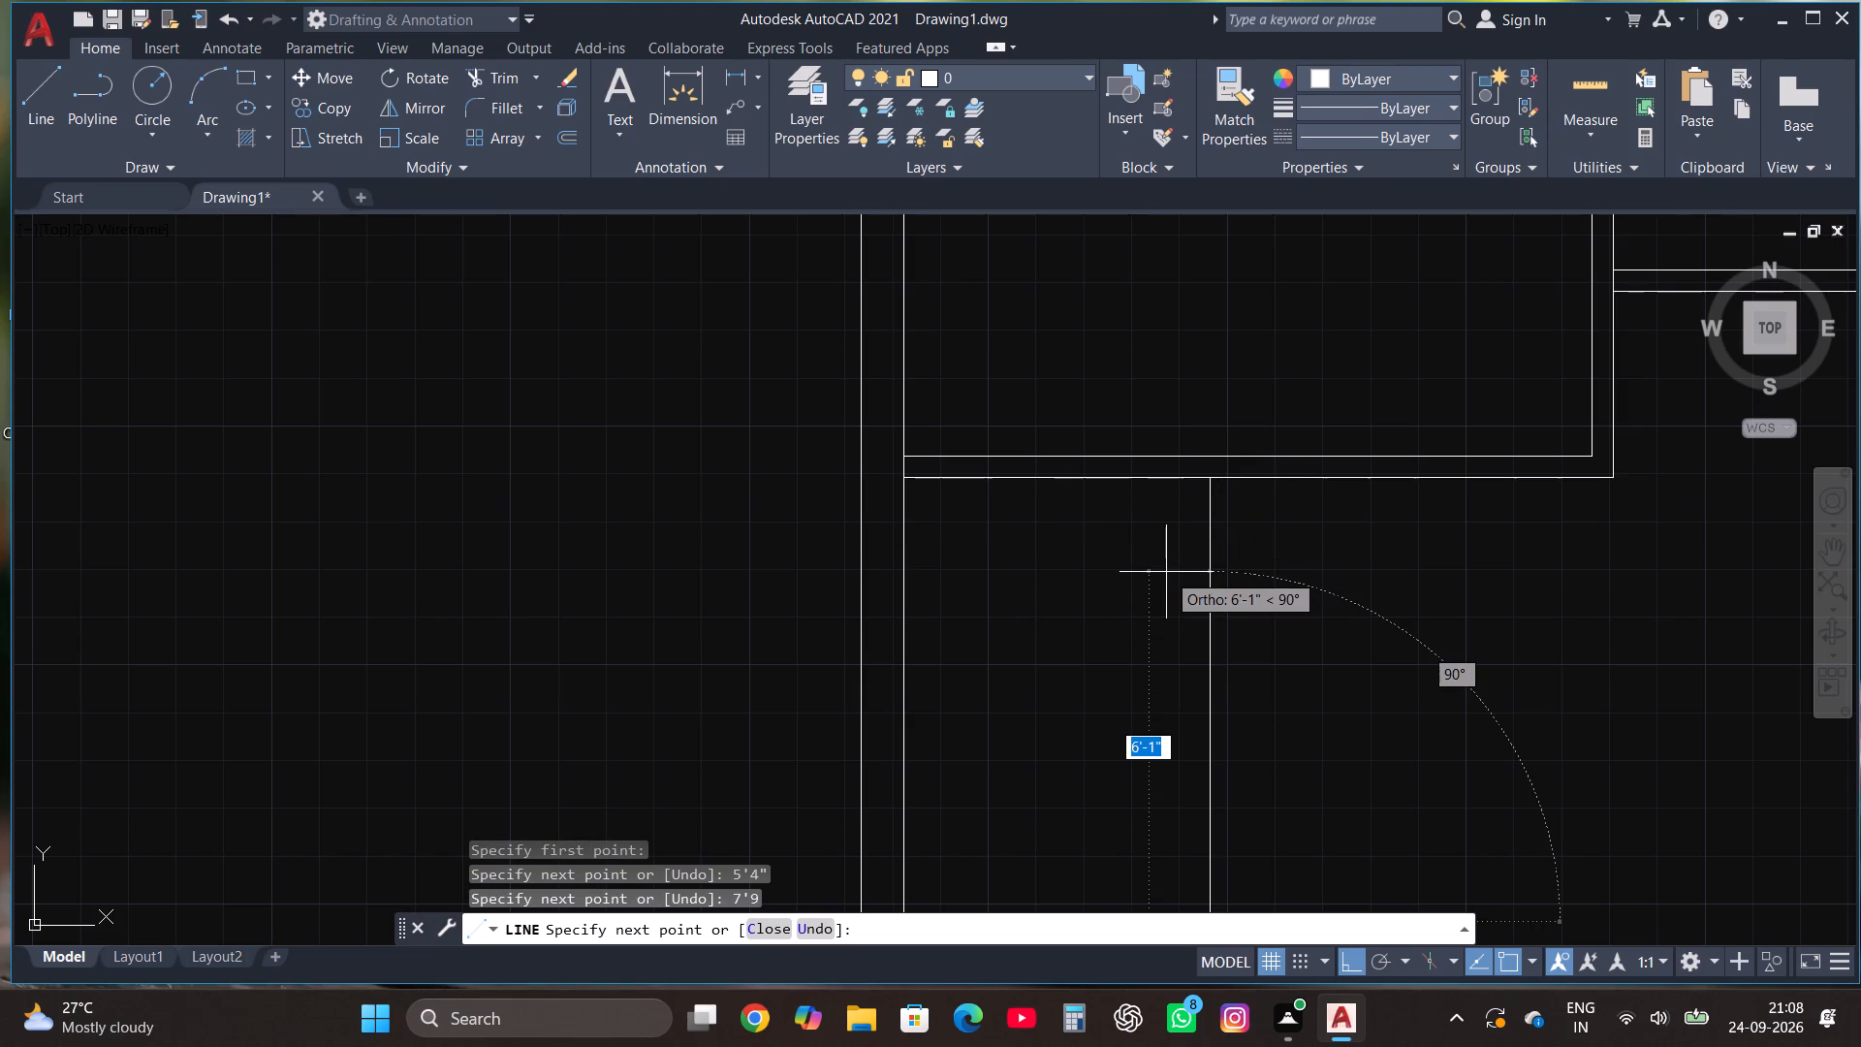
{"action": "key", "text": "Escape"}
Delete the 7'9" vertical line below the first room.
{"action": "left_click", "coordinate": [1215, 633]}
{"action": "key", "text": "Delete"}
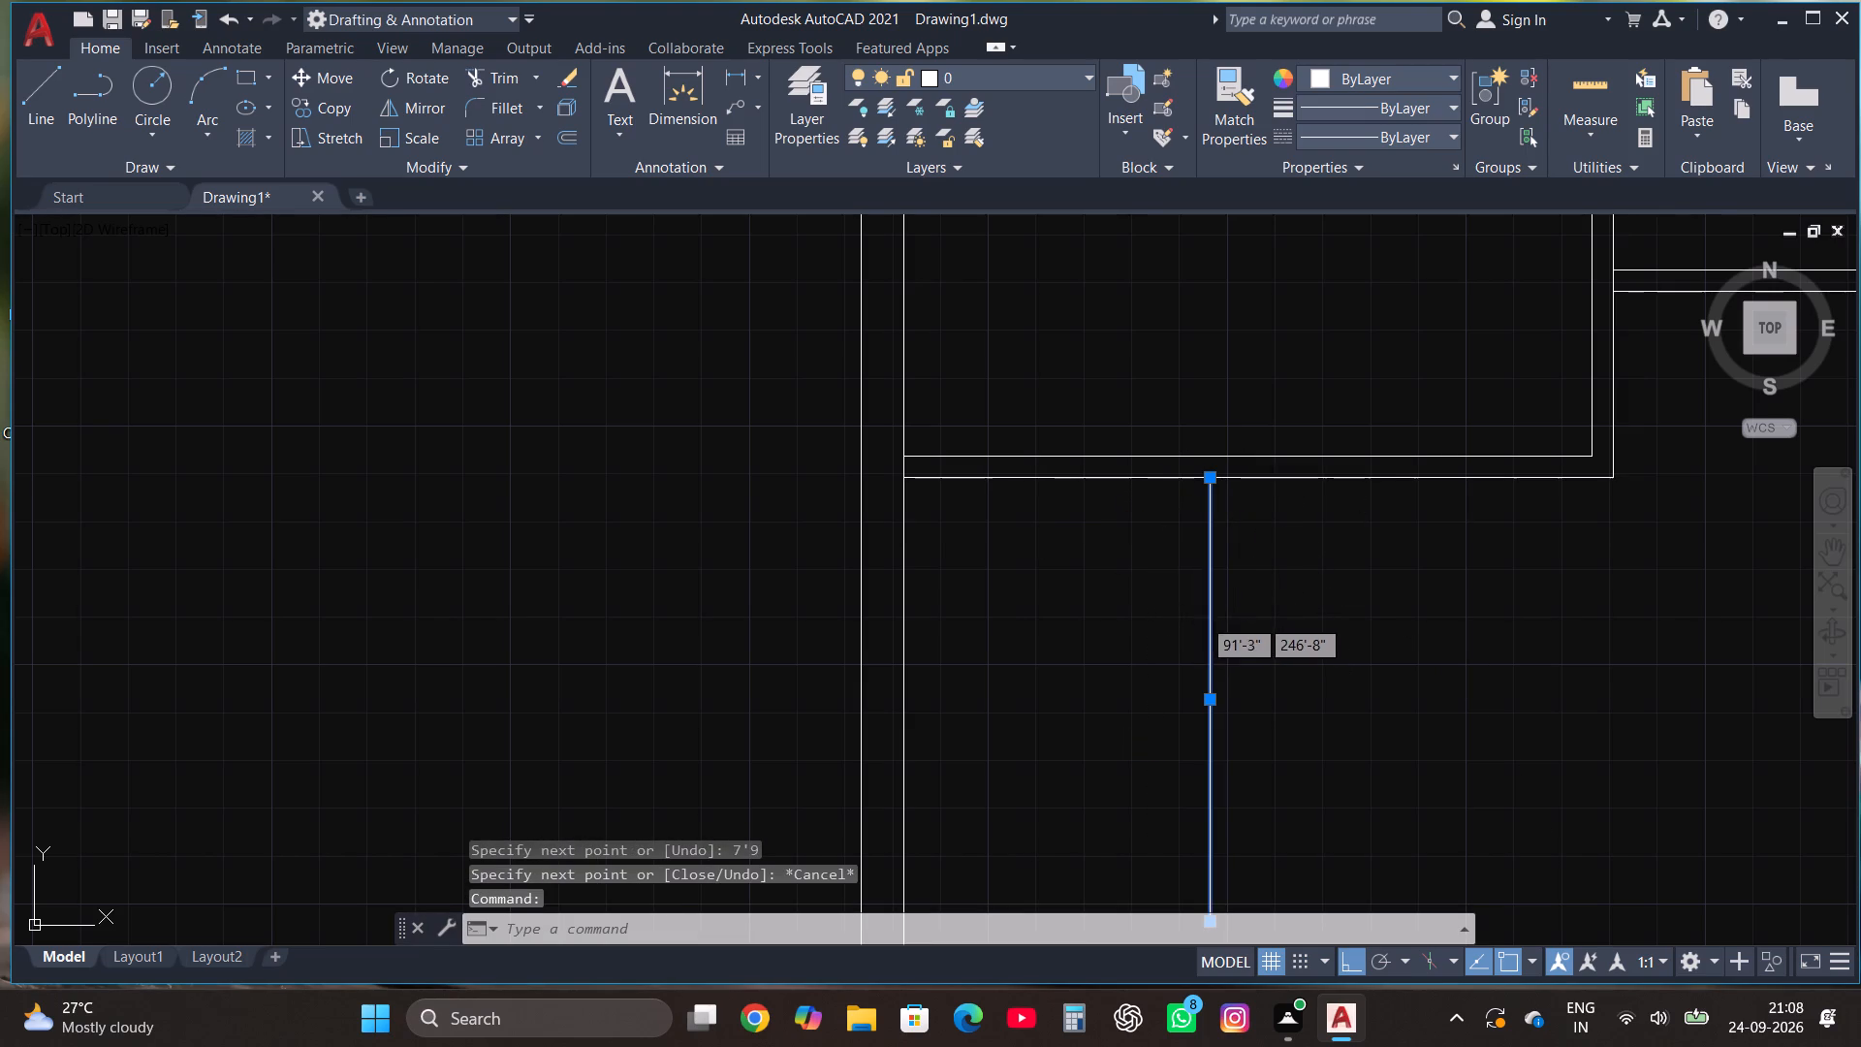
Outline a room below the first room from the left outer wall's inner face: 7'9" right, 5'4" down, and 7'9" back left.
{"action": "left_click", "coordinate": [40, 83]}
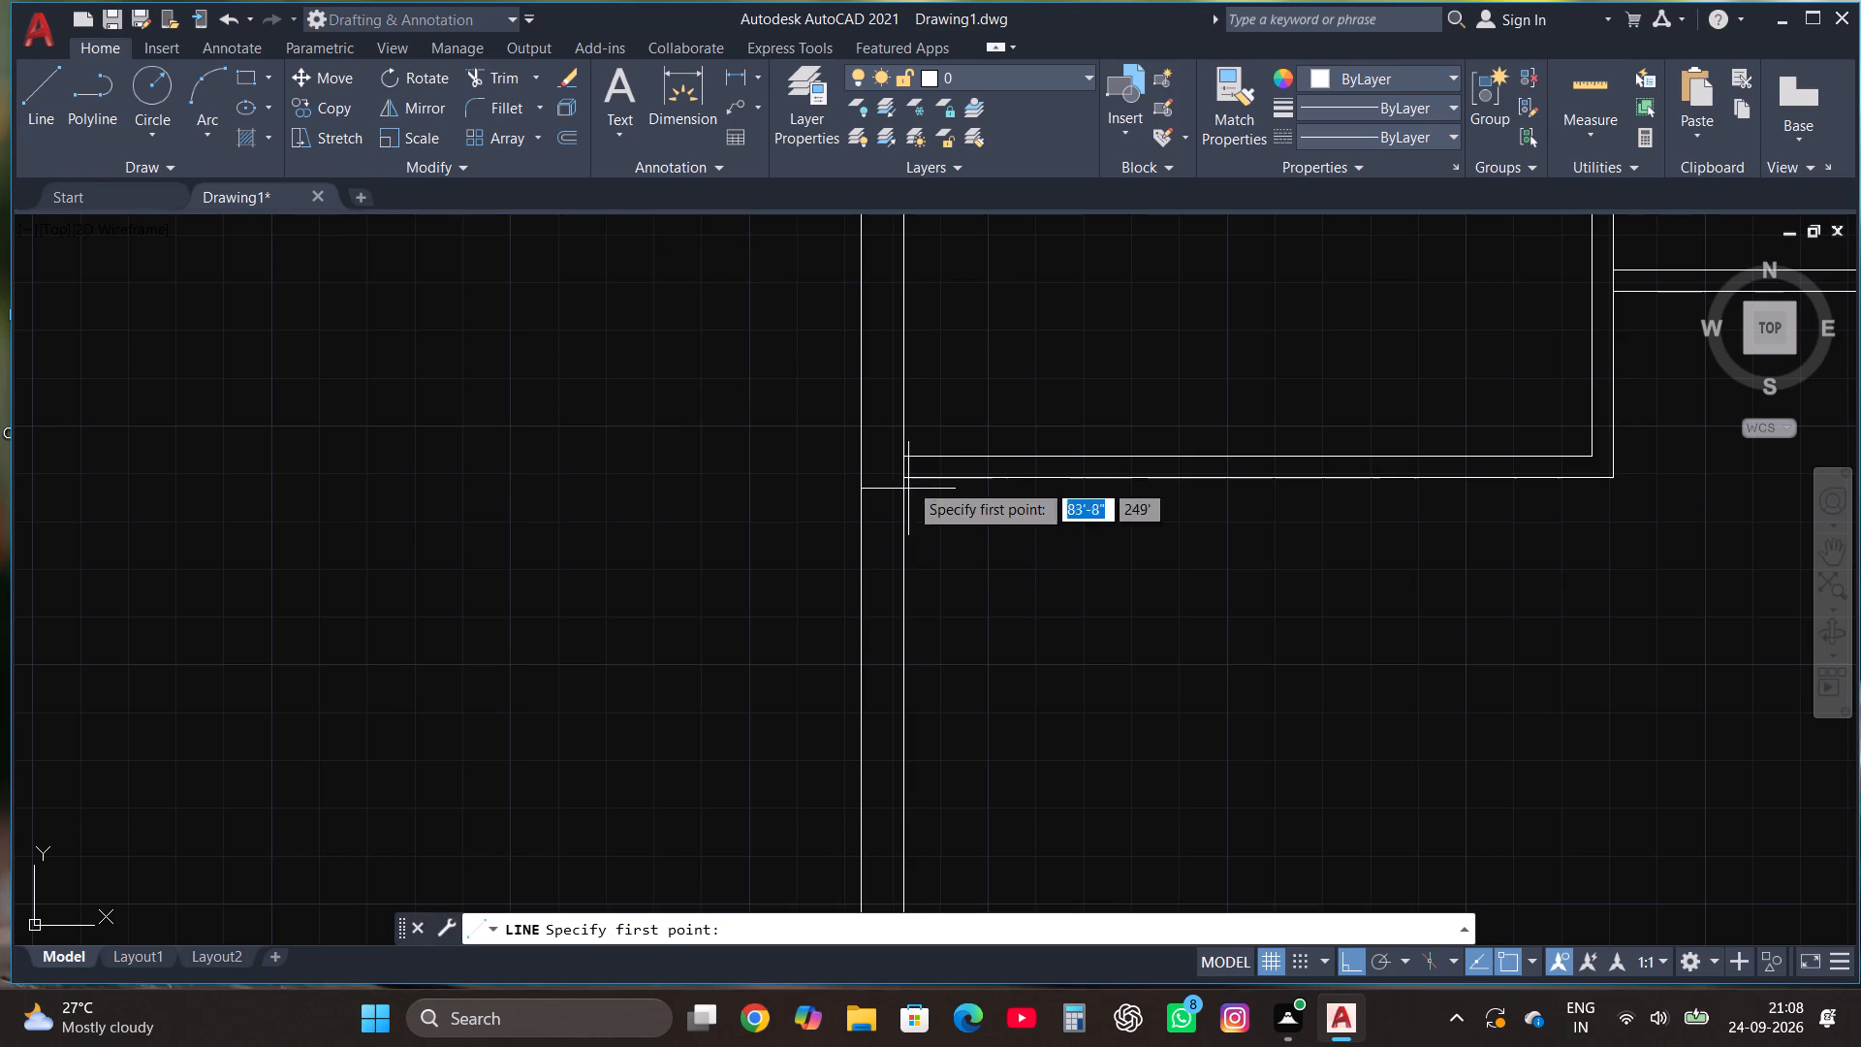
{"action": "left_click", "coordinate": [901, 481]}
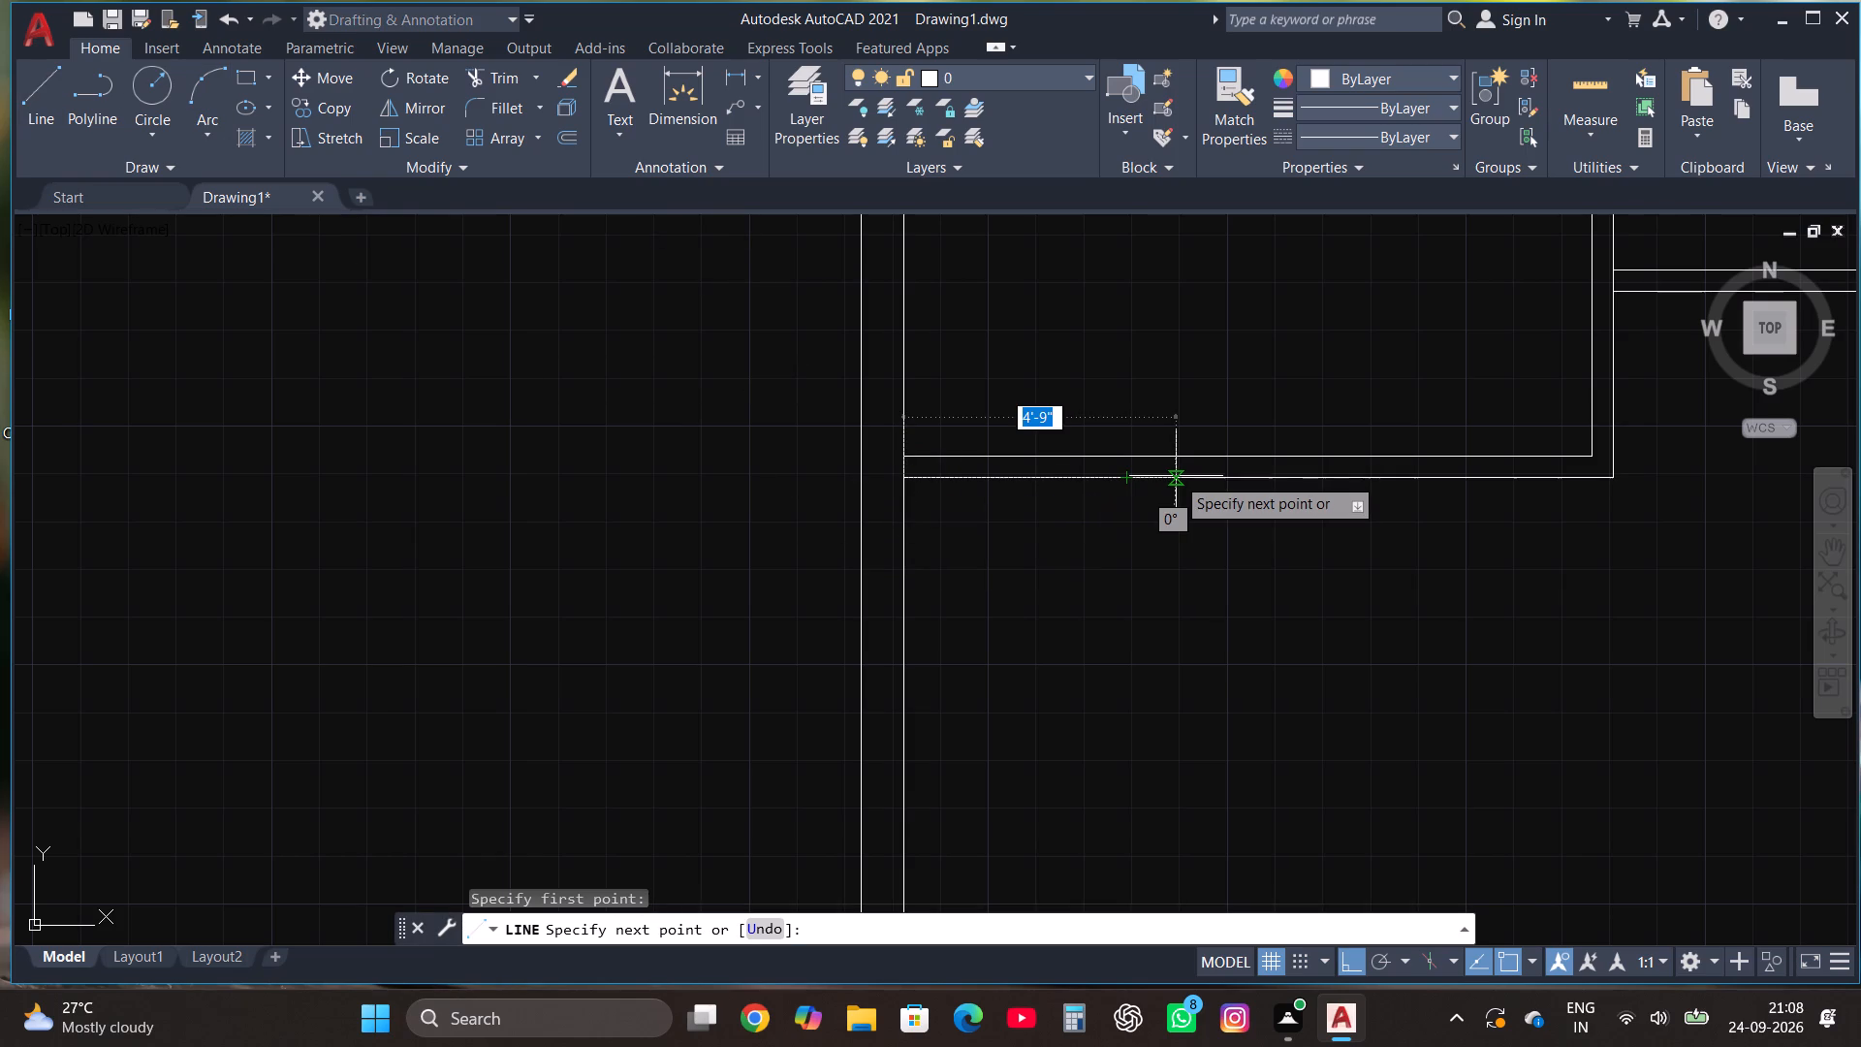
{"action": "type", "text": "7'"}
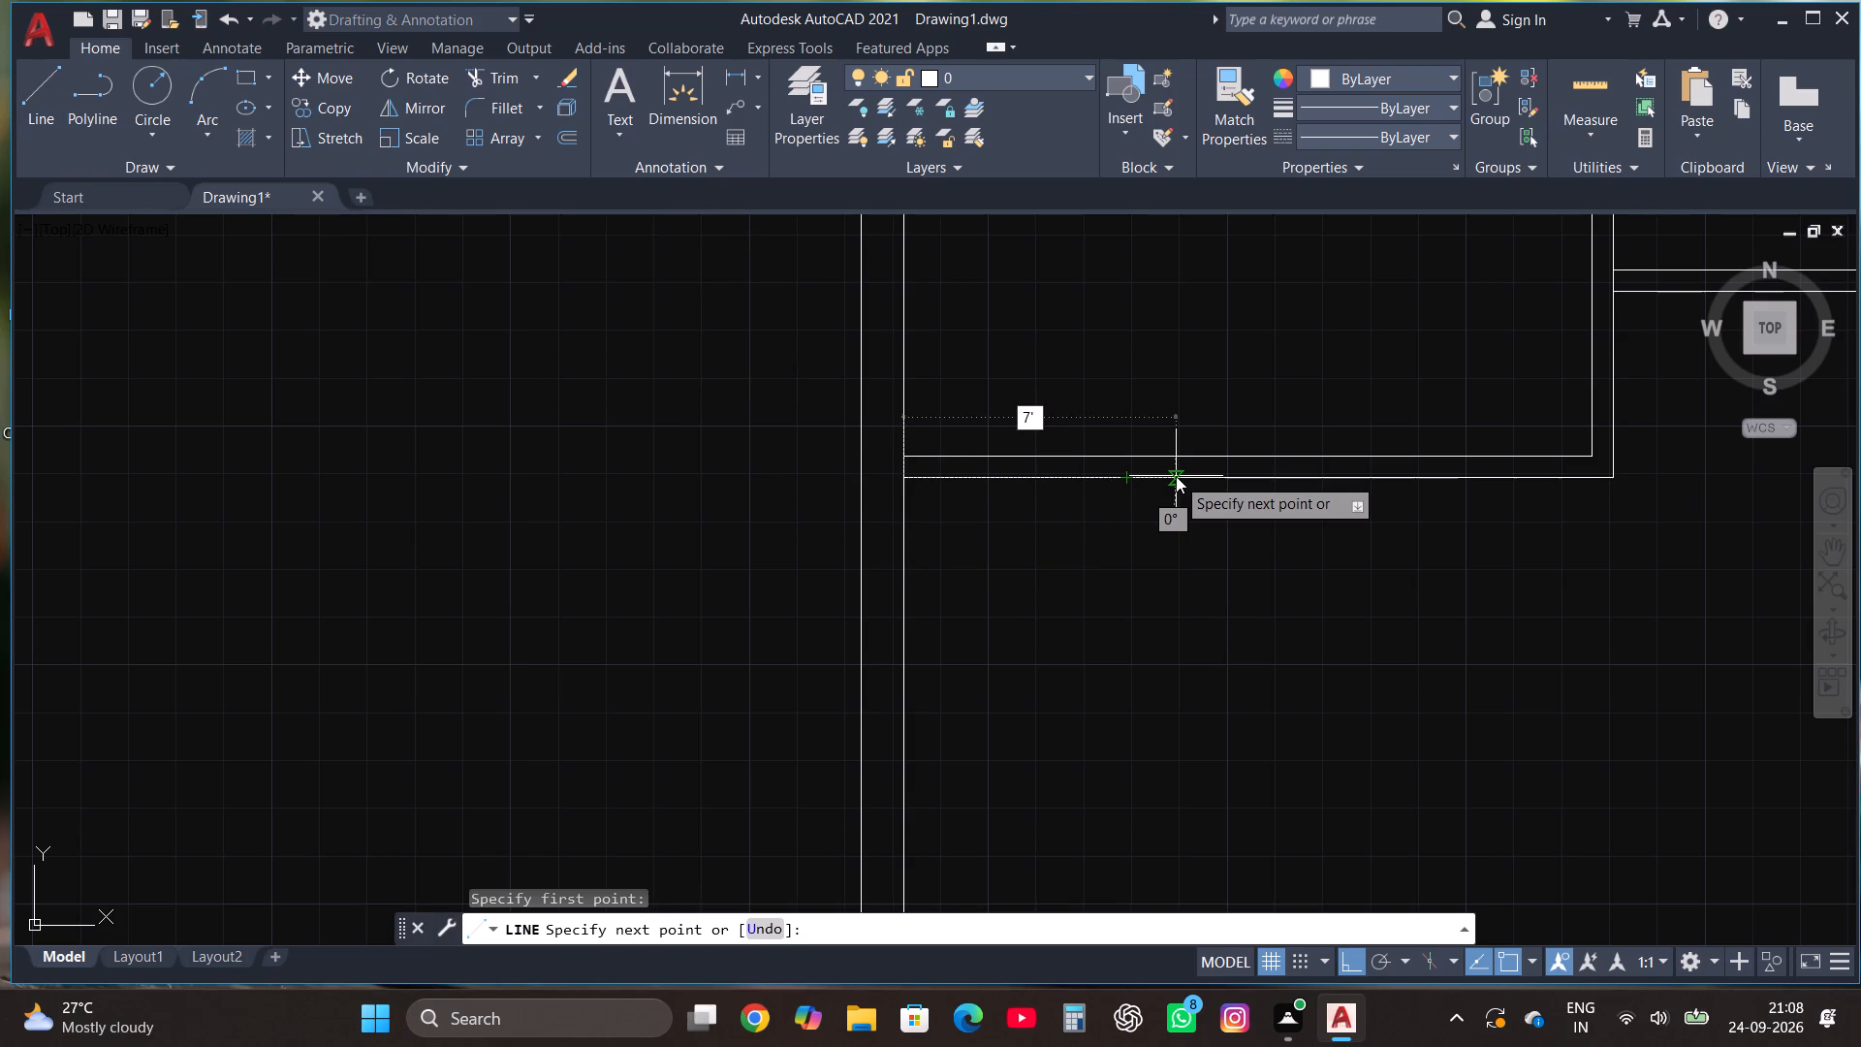
{"action": "type", "text": "9\""}
{"action": "key", "text": "Return"}
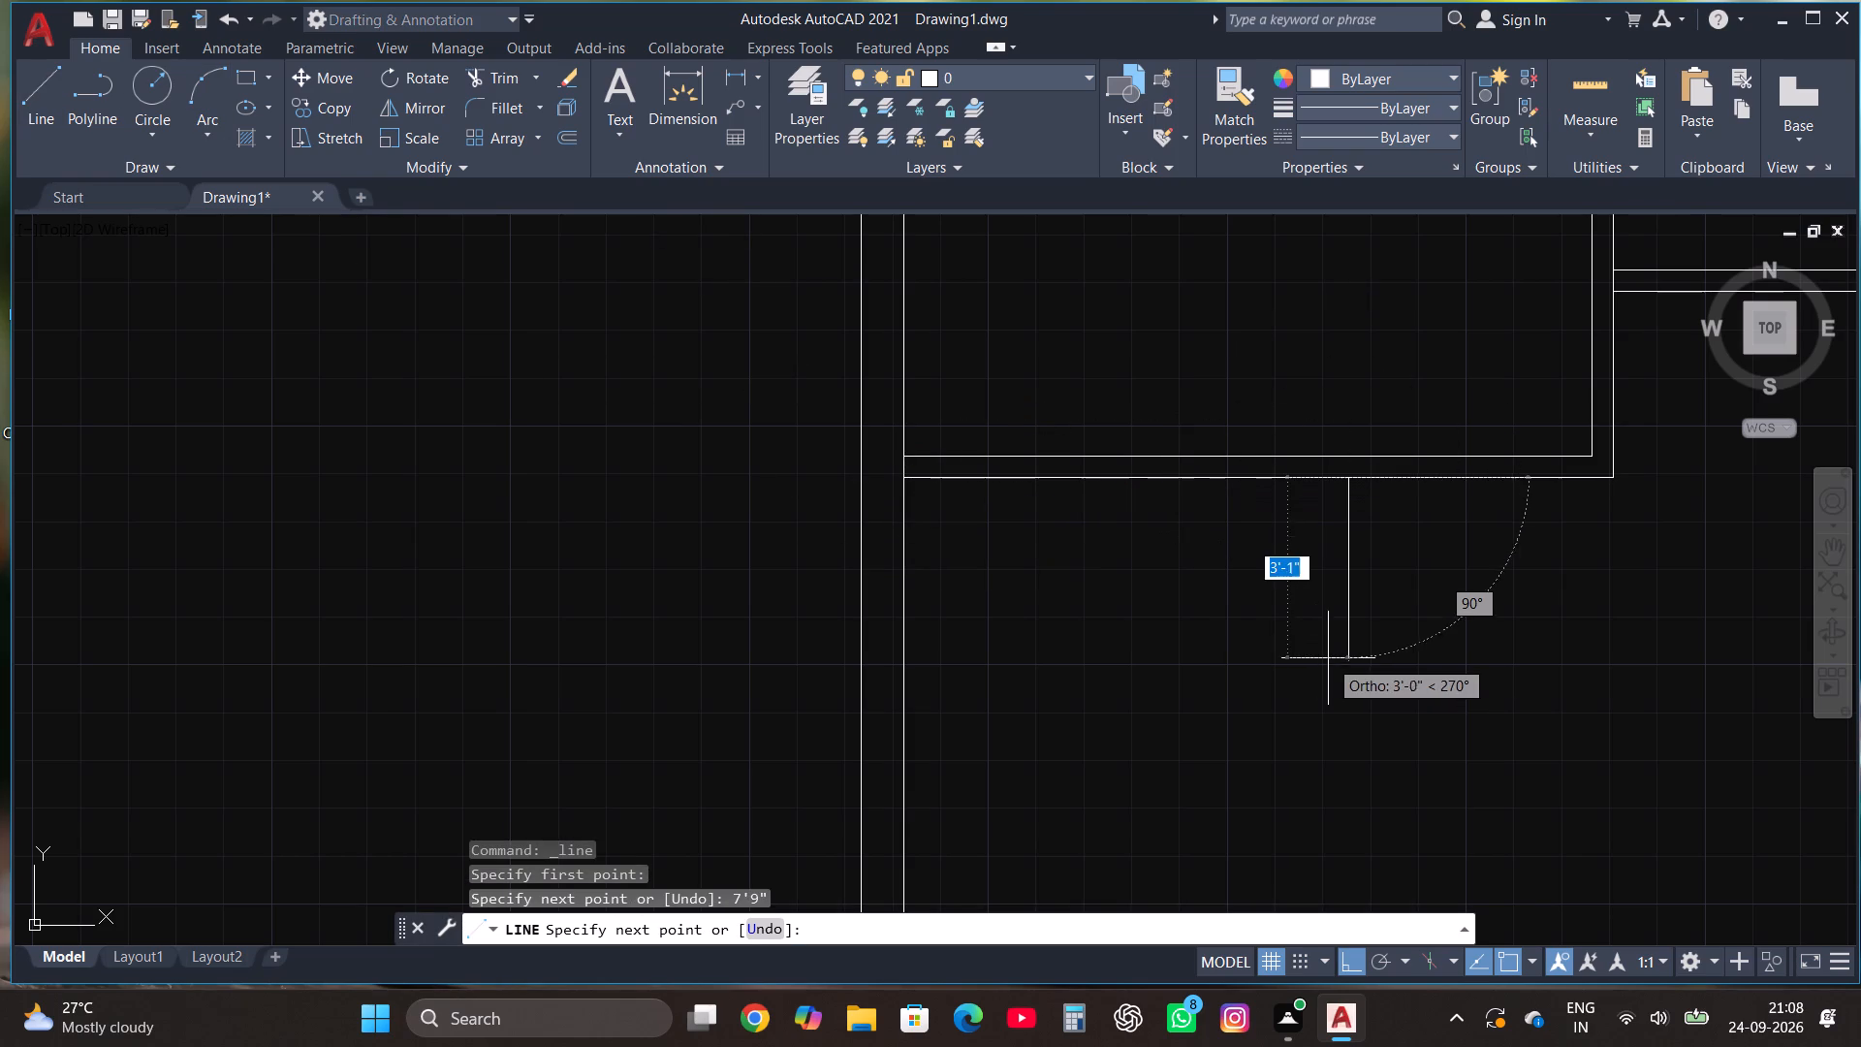
{"action": "type", "text": "5'4\""}
{"action": "key", "text": "Return"}
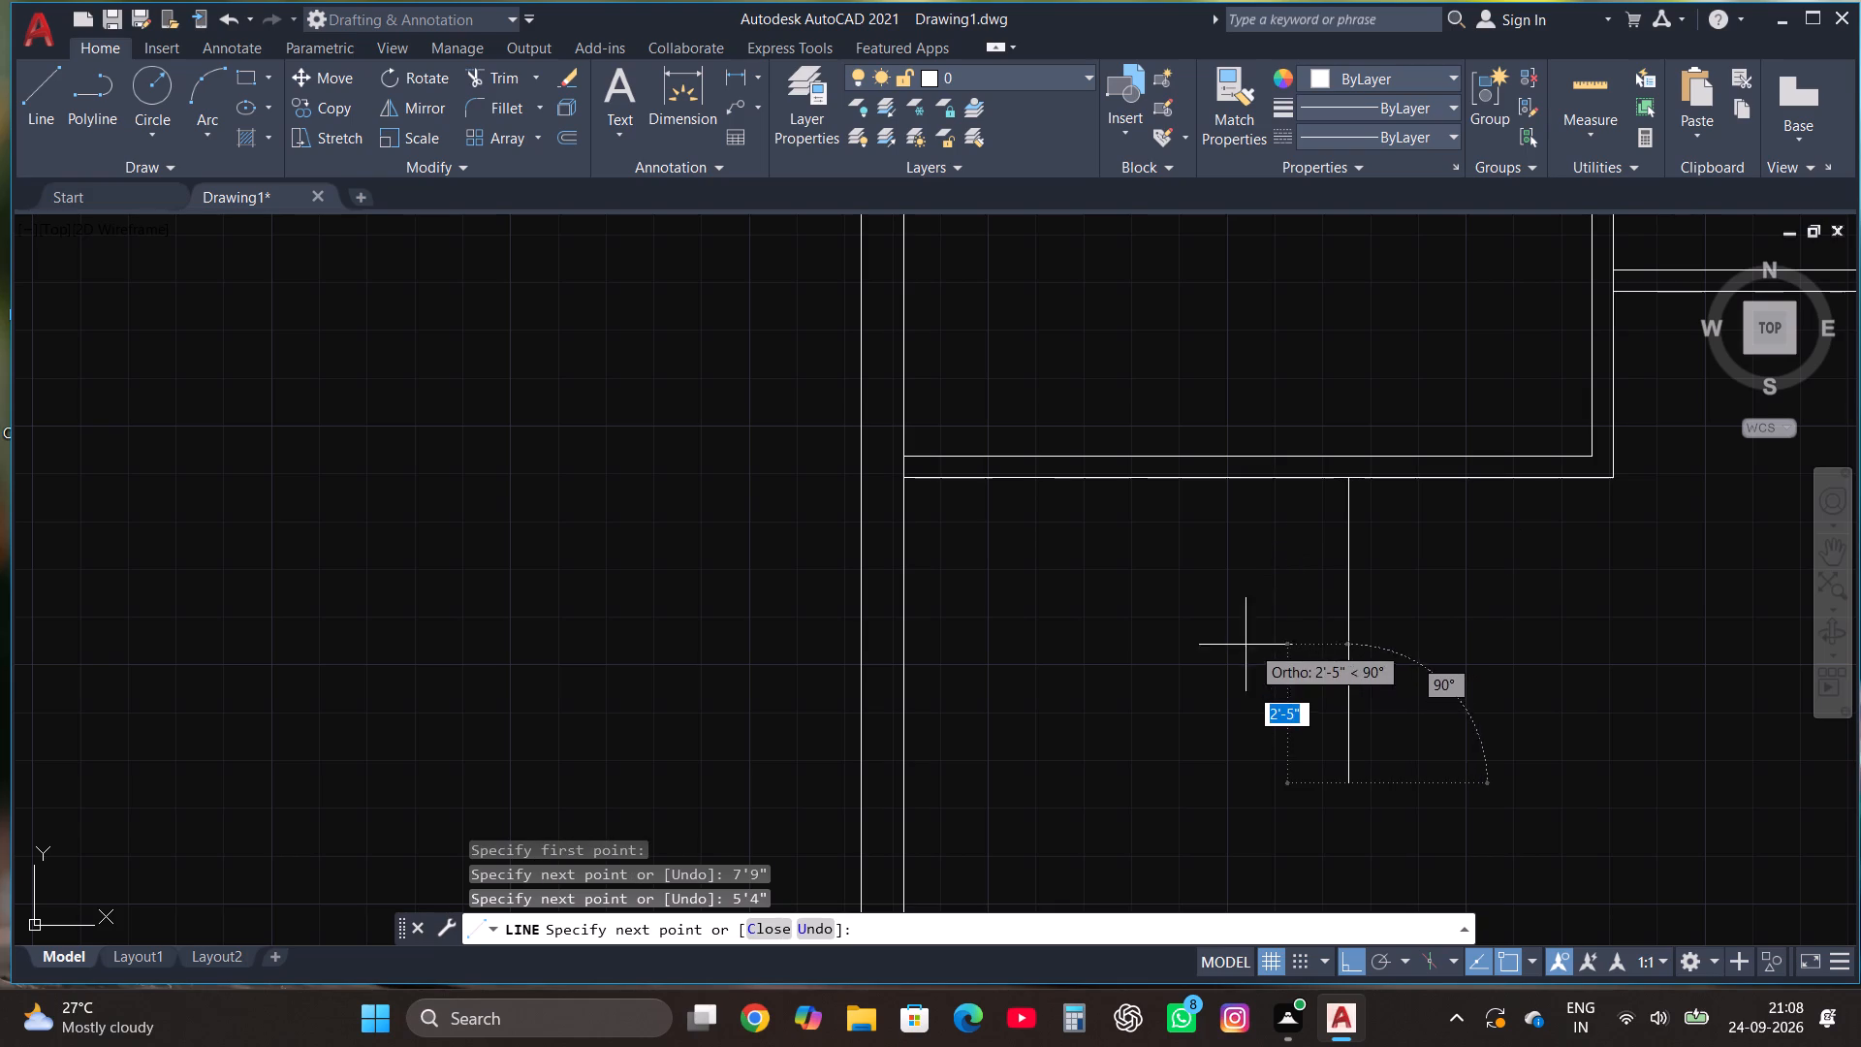
{"action": "type", "text": "7'9\""}
{"action": "key", "text": "Return"}
{"action": "scroll", "coordinate": [1120, 544], "scroll_direction": "down", "scroll_amount": 3}
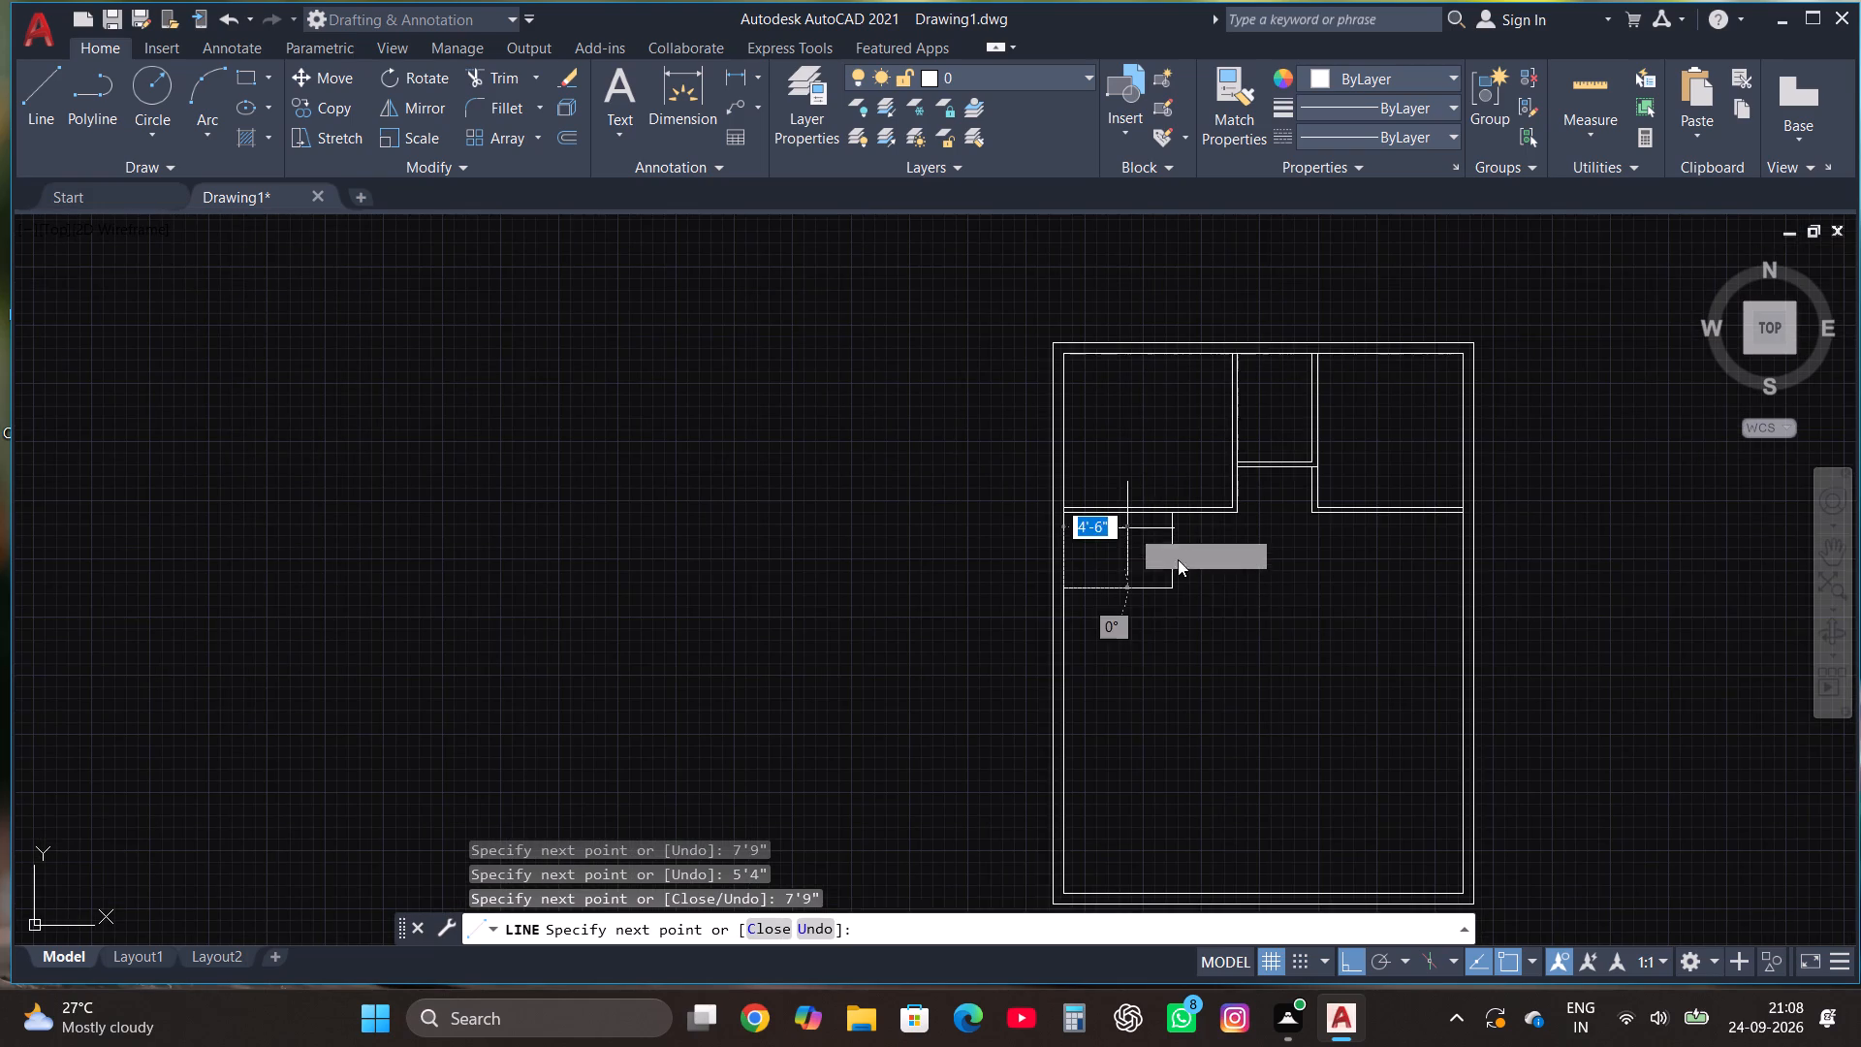
{"action": "key", "text": "Escape"}
Offset the right wall line of the new 7'9" by 5'4" room outward.
{"action": "scroll", "coordinate": [1183, 570], "scroll_direction": "up", "scroll_amount": 1}
{"action": "left_click", "coordinate": [1197, 653]}
{"action": "left_click", "coordinate": [1145, 537]}
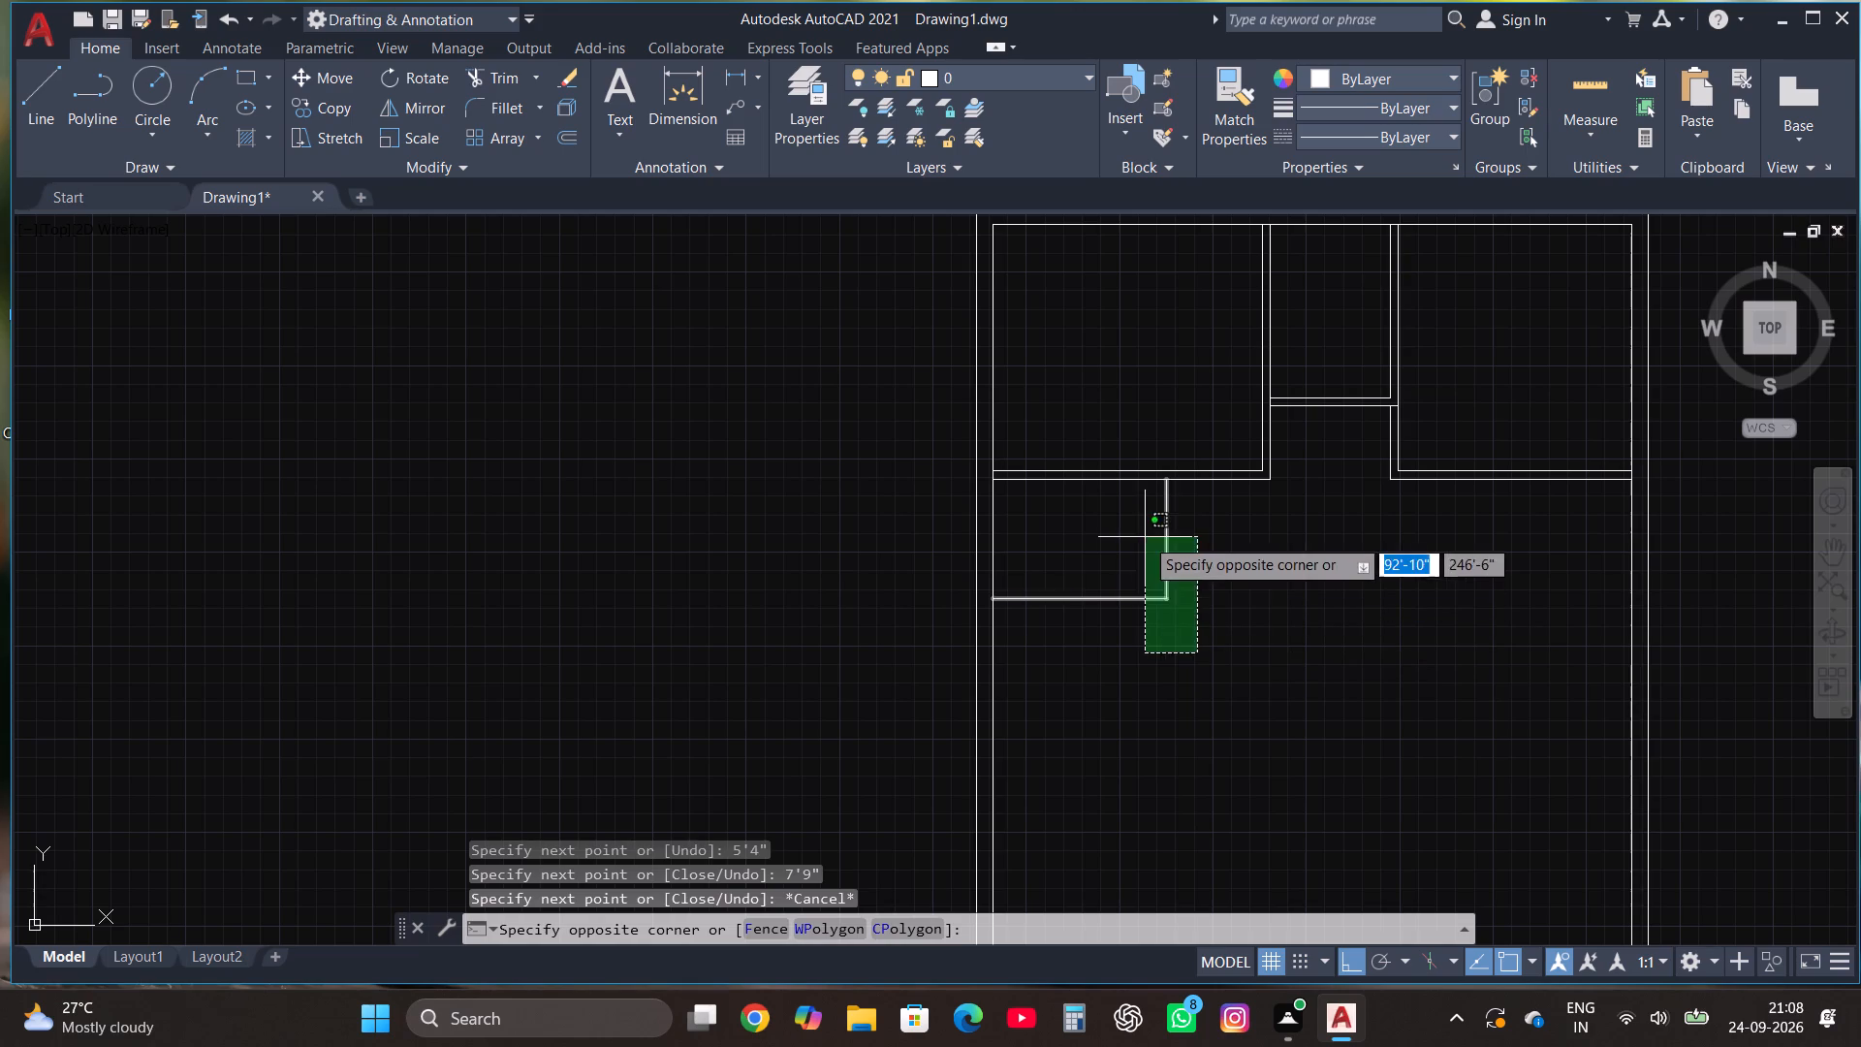
{"action": "left_click", "coordinate": [571, 136]}
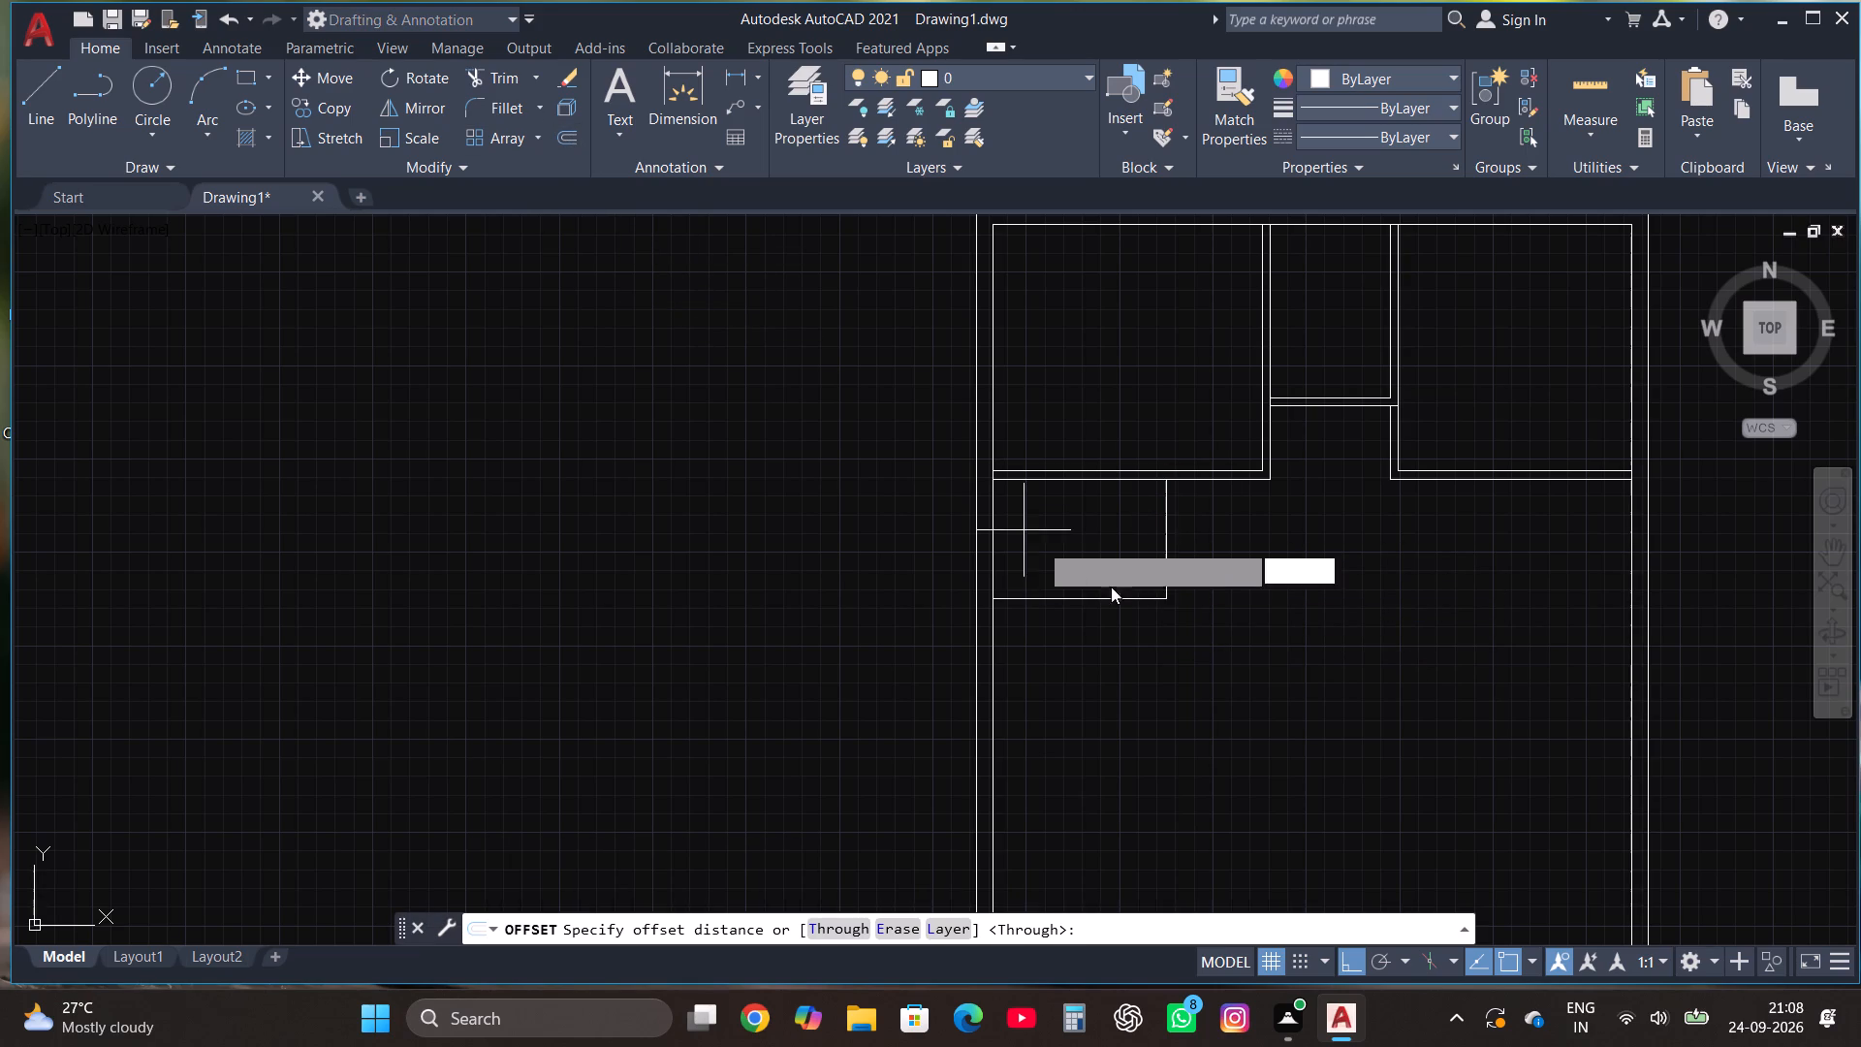
{"action": "left_click", "coordinate": [1165, 556]}
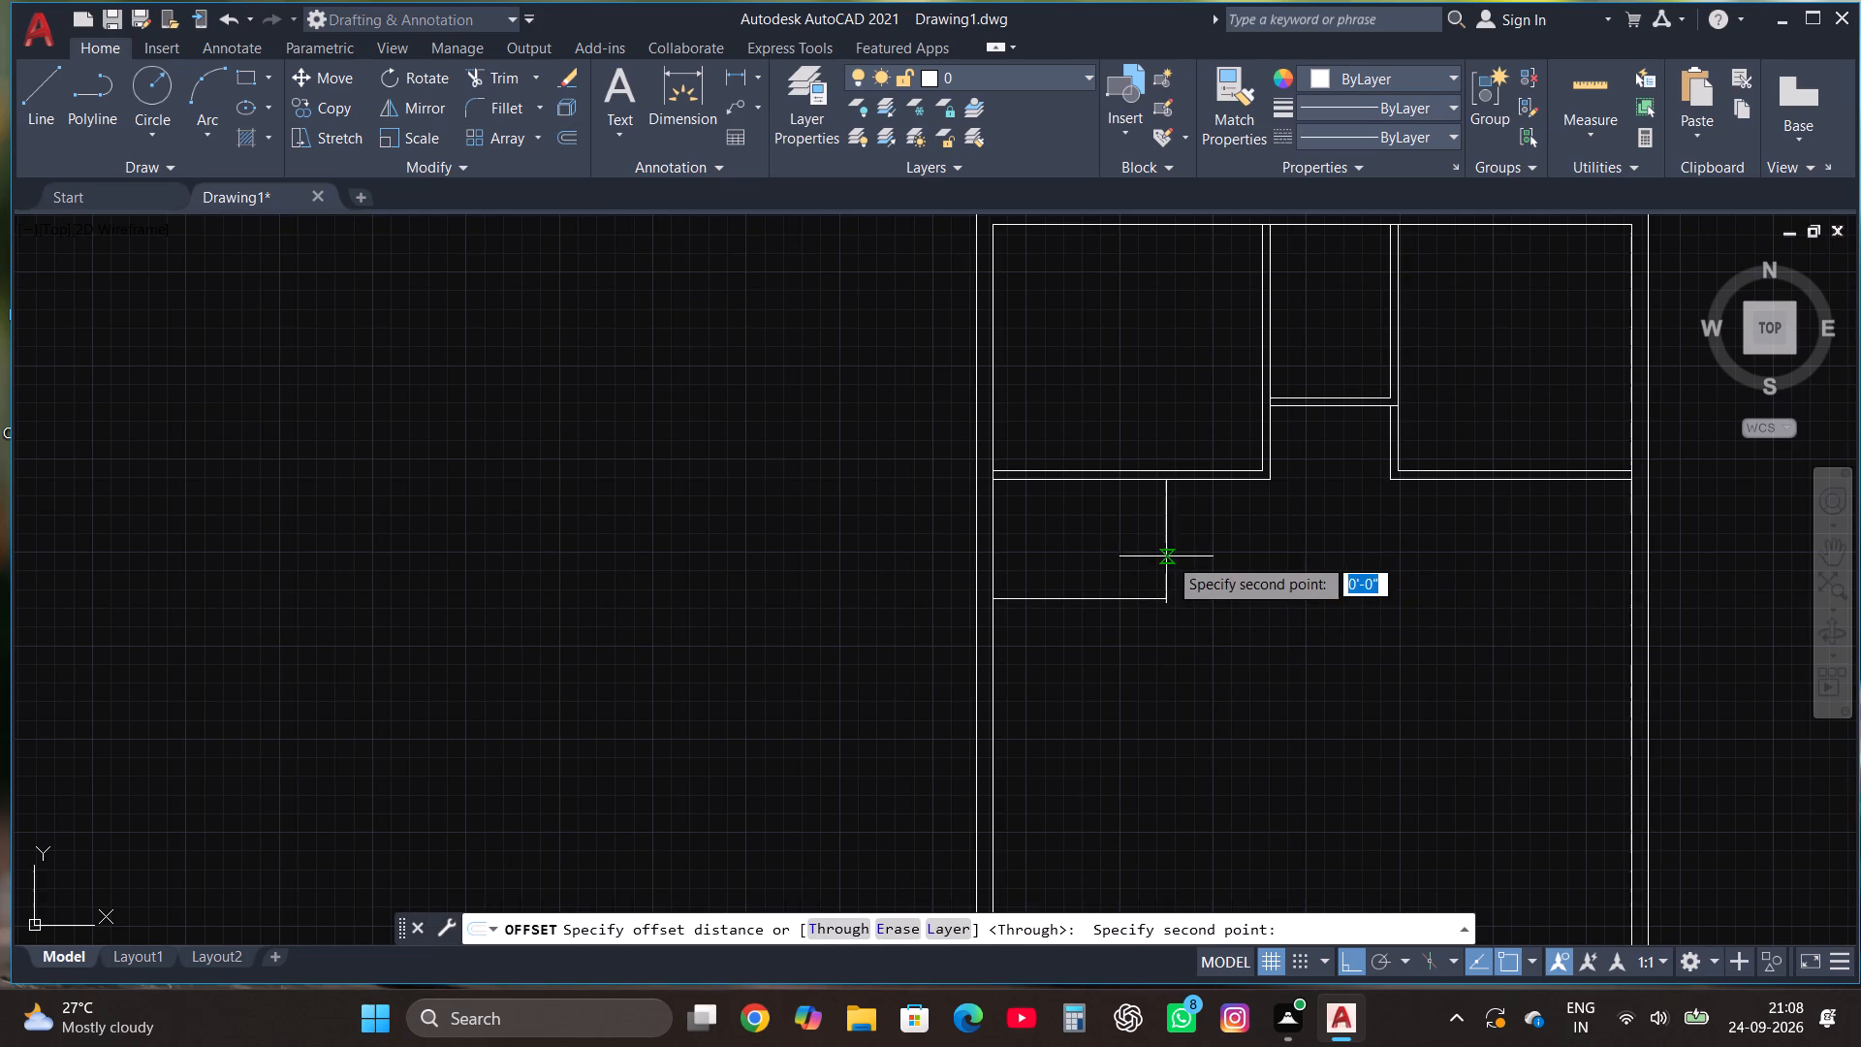
{"action": "left_click", "coordinate": [1177, 554]}
{"action": "left_click", "coordinate": [1167, 536]}
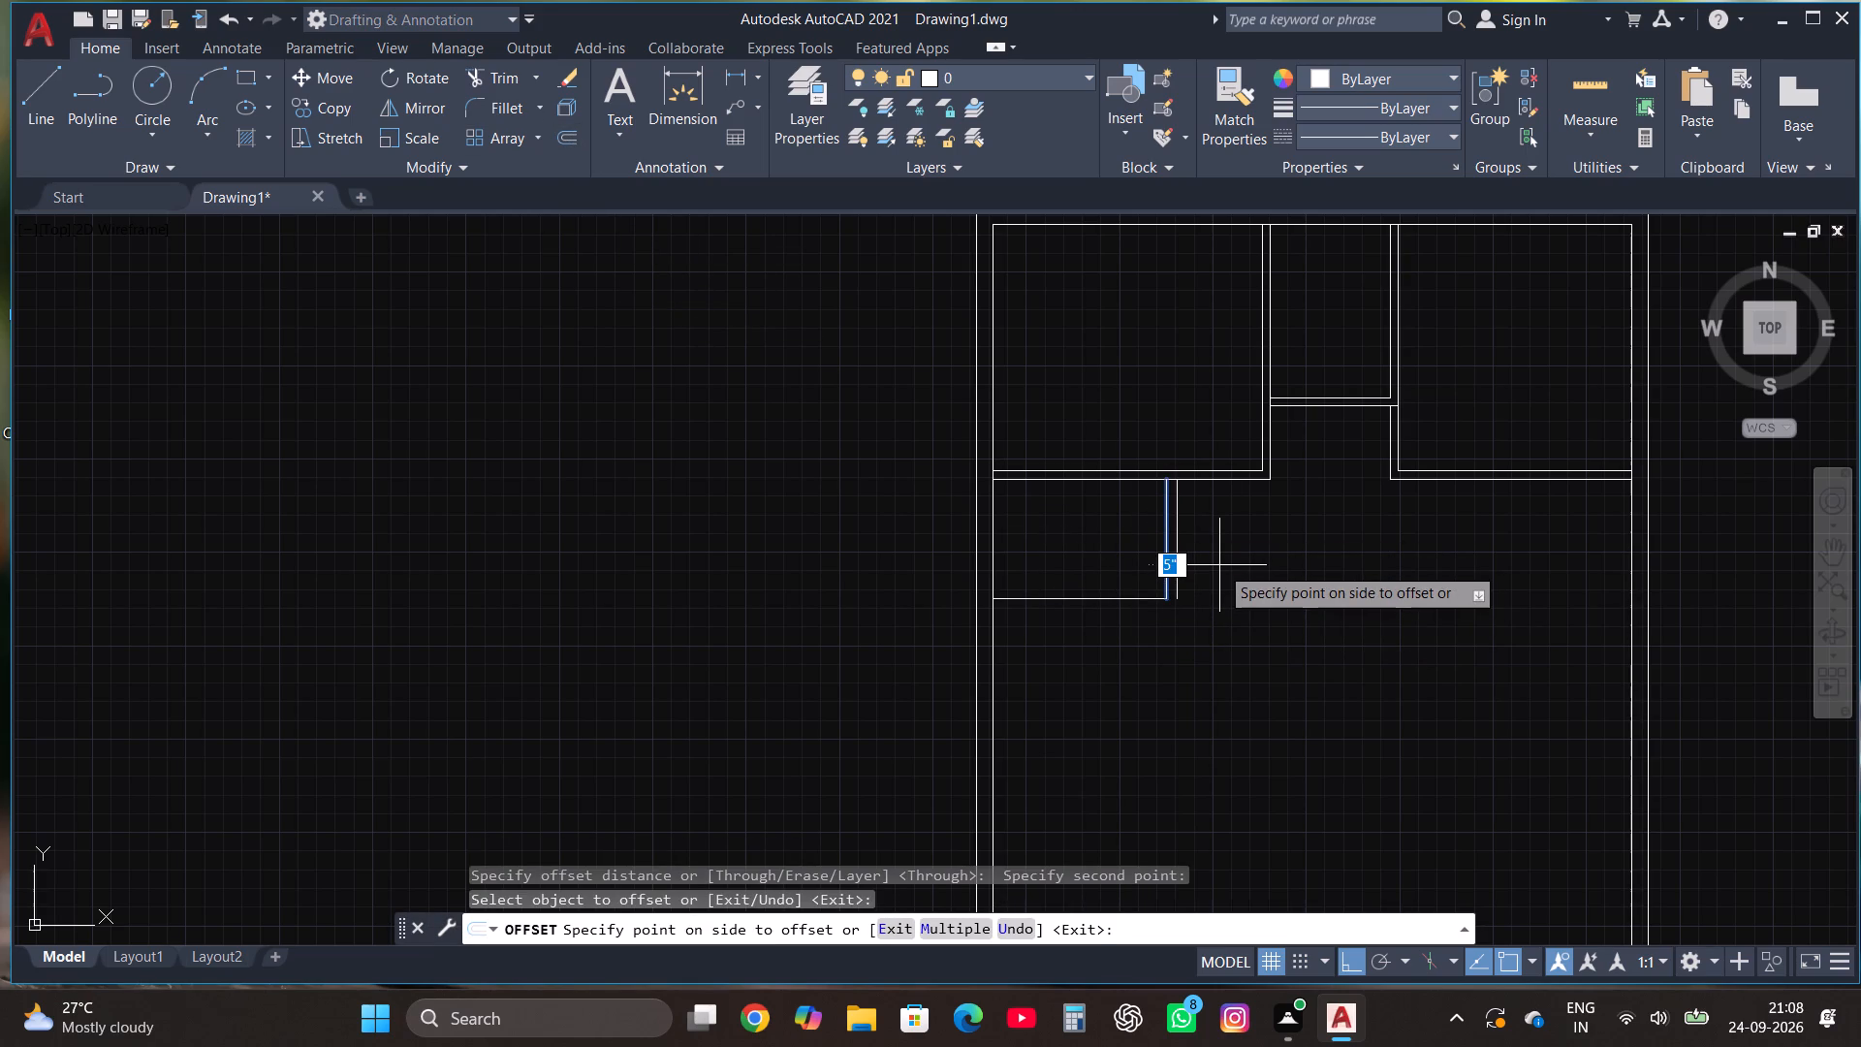
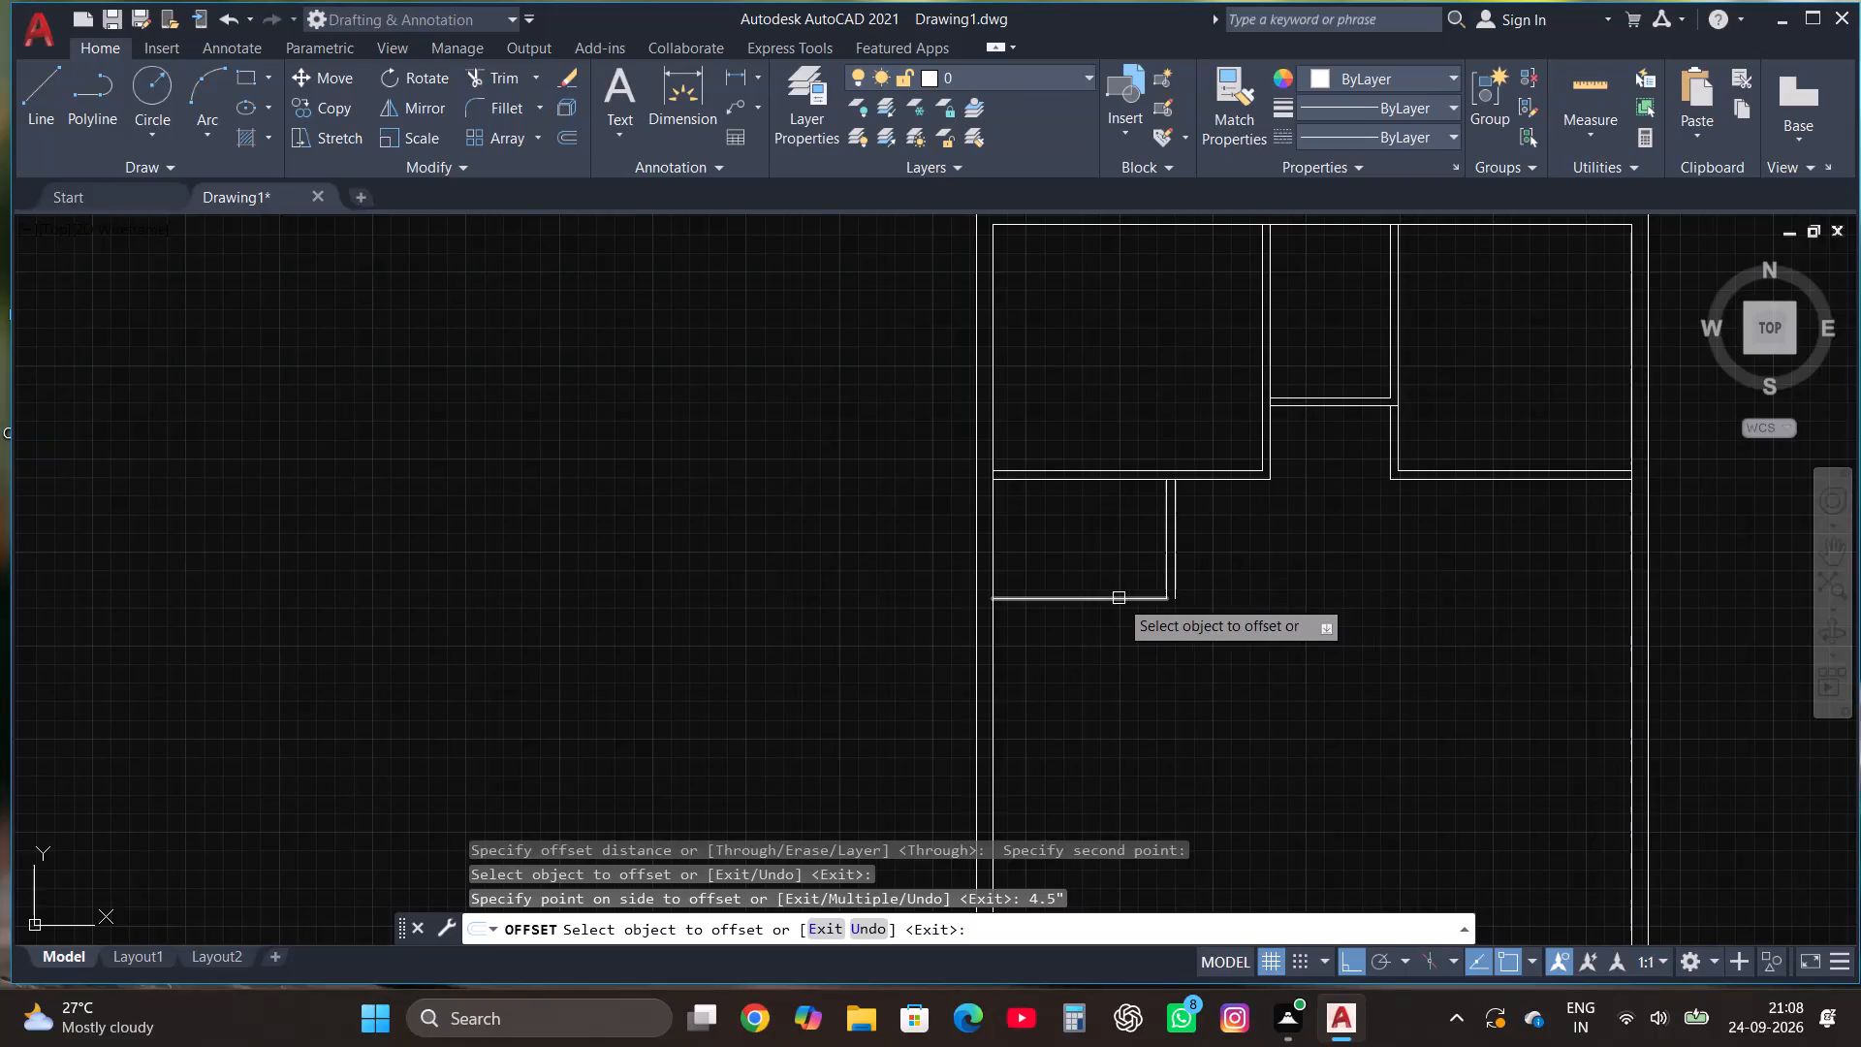
Offset the lower wall line of the 7'9" by 5'4" room outward by 4.5".
{"action": "left_click", "coordinate": [1118, 599]}
{"action": "type", "text": "4.5\""}
{"action": "key", "text": "Return"}
{"action": "key", "text": "Escape"}
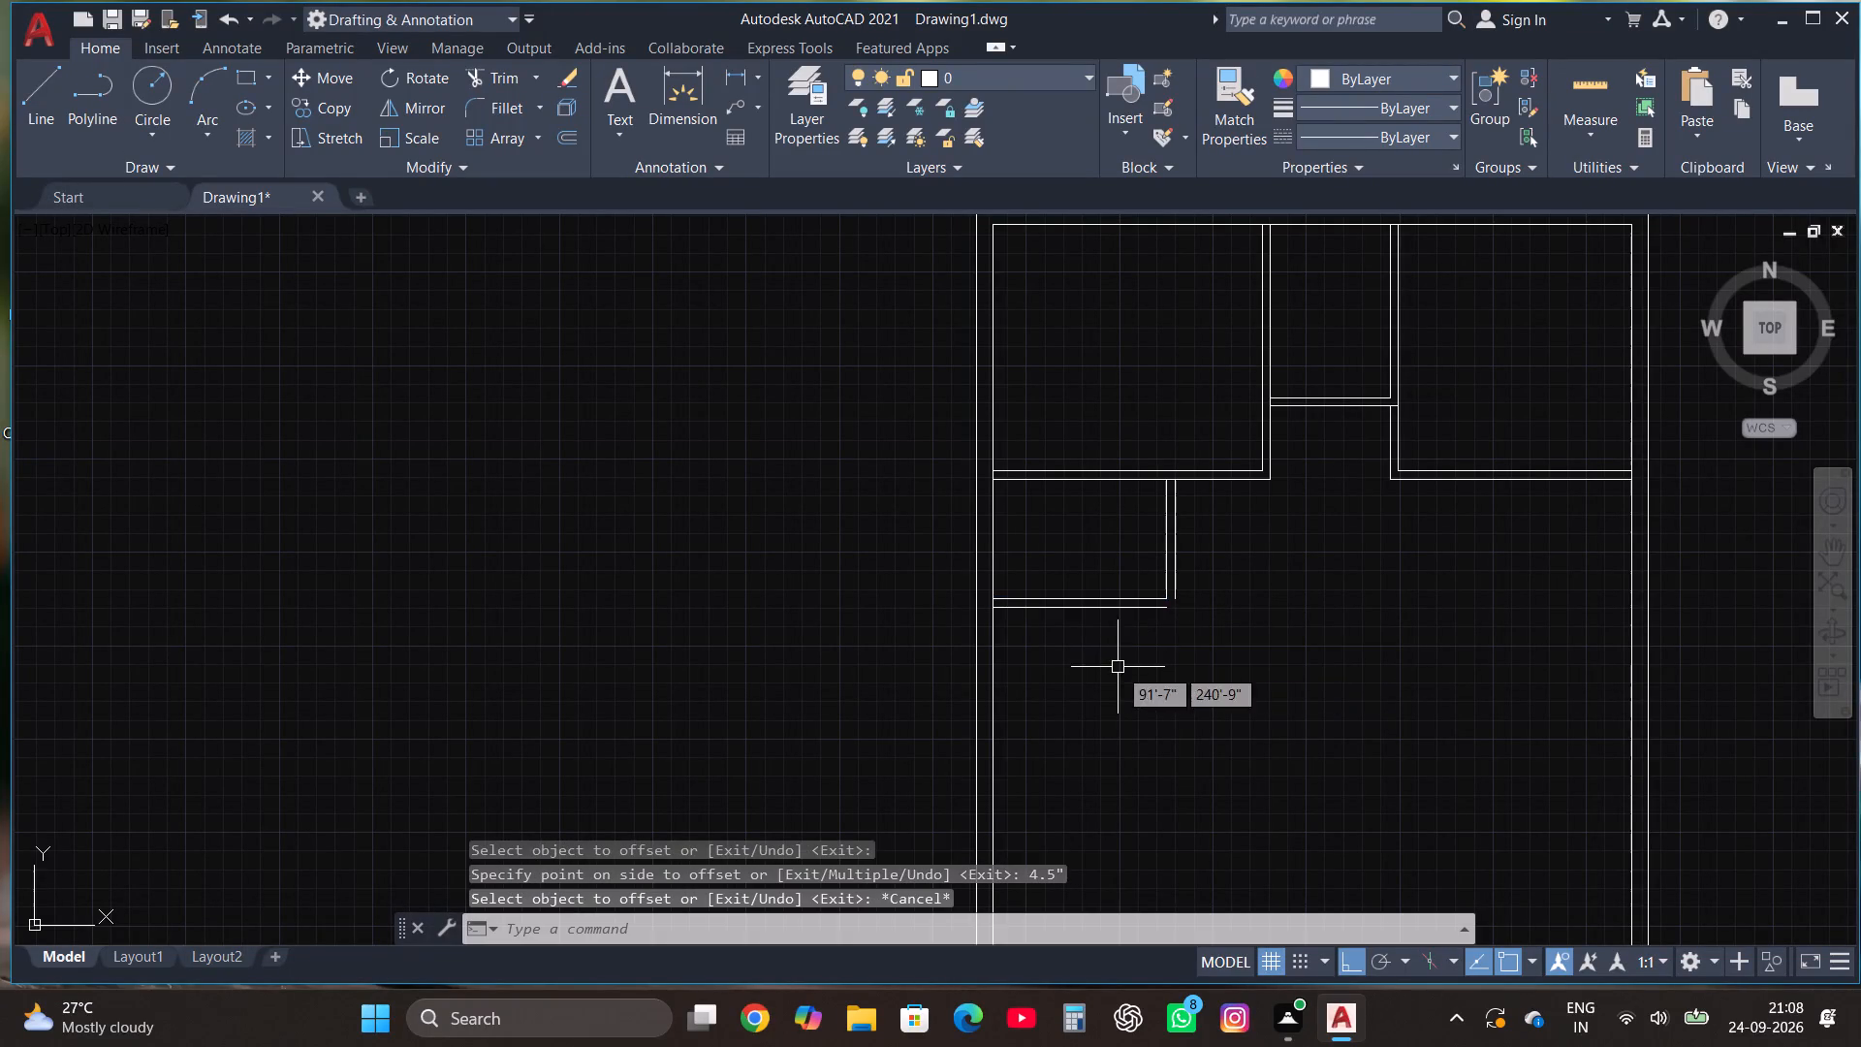
Fillet the two outer partition lines of the 7'9" by 5'4" room into a closed lower-right corner.
{"action": "left_click", "coordinate": [479, 111]}
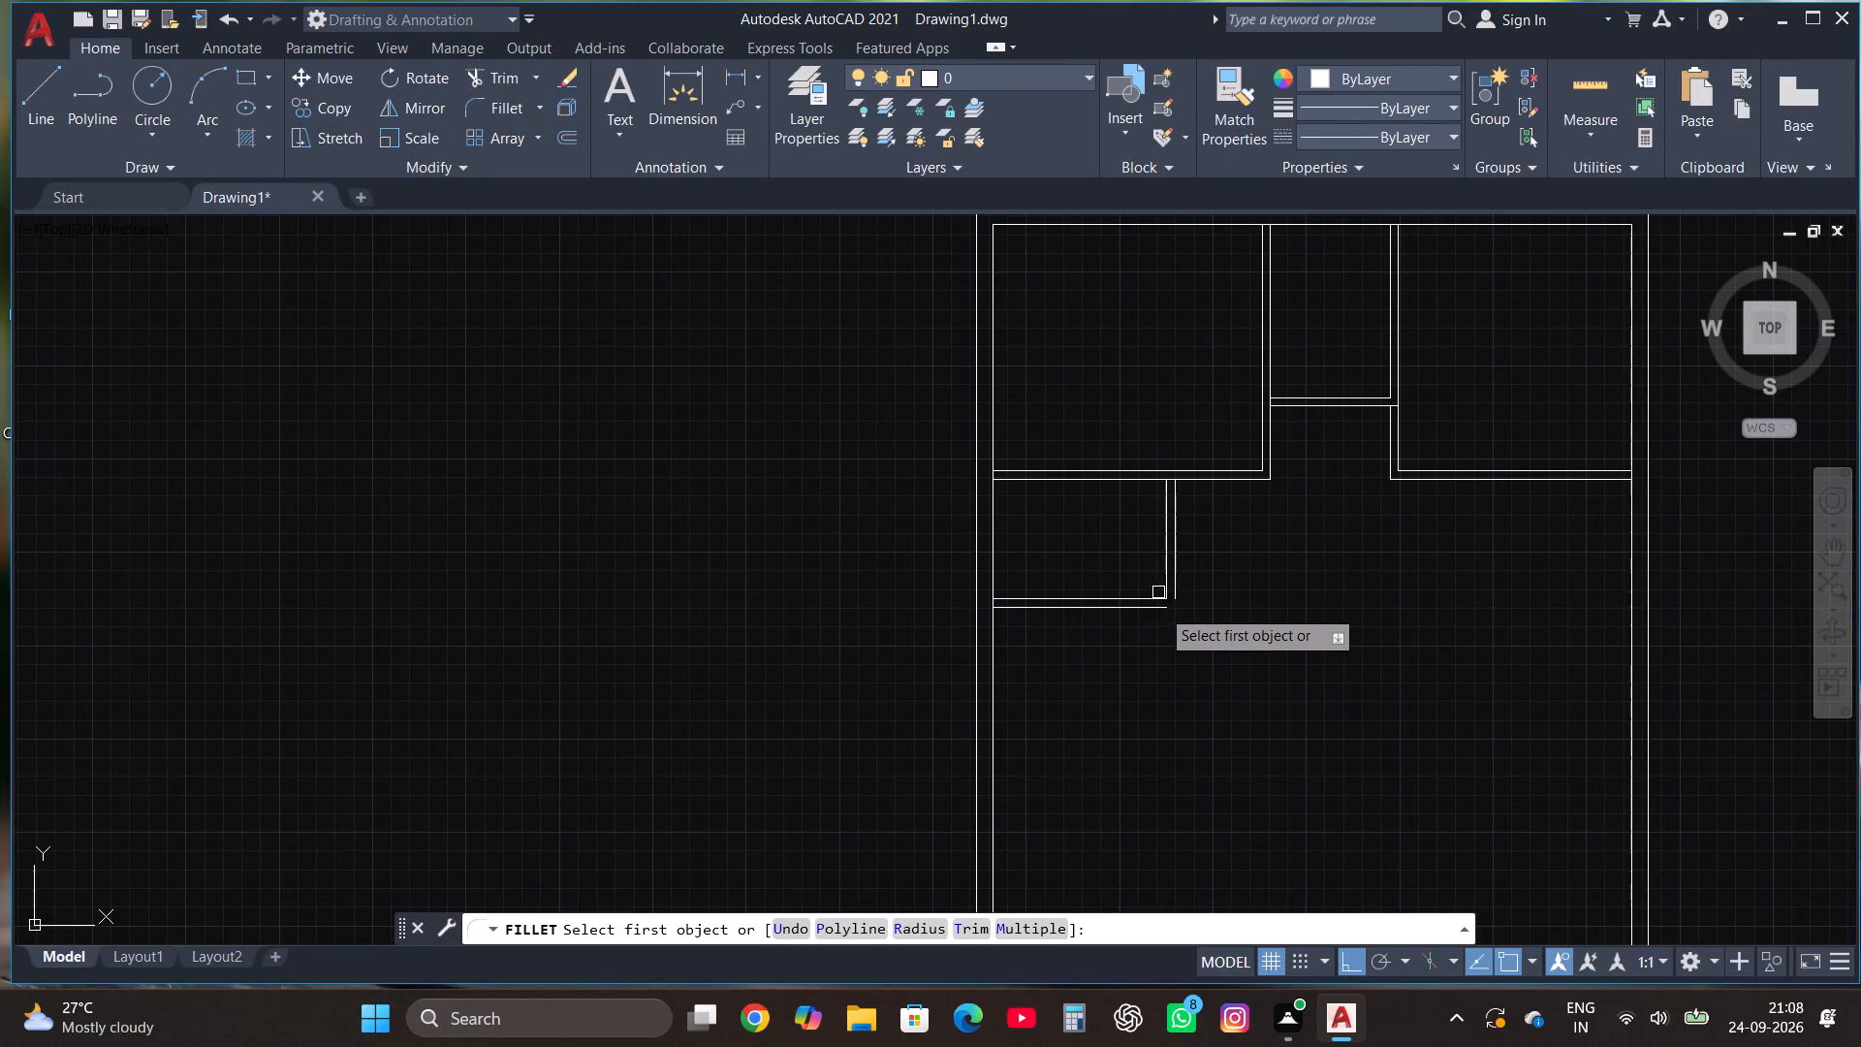
{"action": "scroll", "coordinate": [1160, 611], "scroll_direction": "up", "scroll_amount": 2}
{"action": "left_click", "coordinate": [1159, 609]}
{"action": "left_click", "coordinate": [1202, 565]}
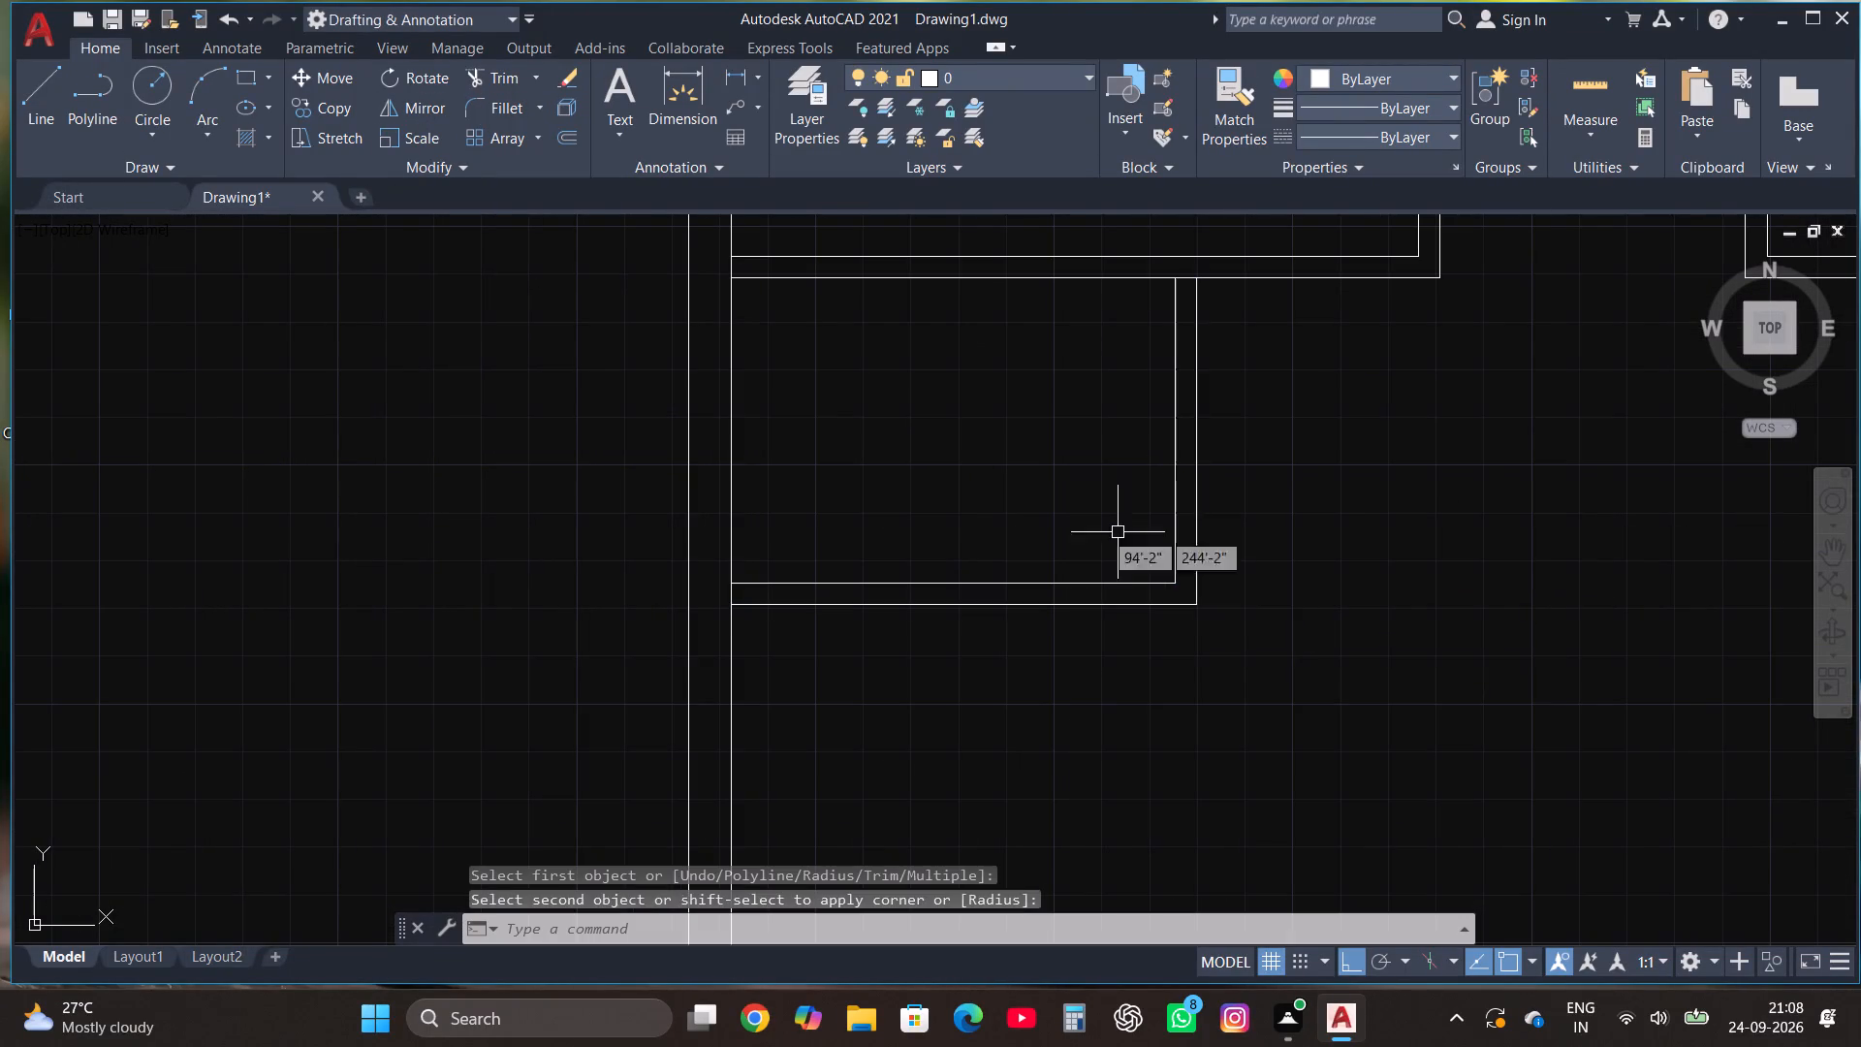
{"action": "key", "text": "Escape"}
Outline a room below the 7'9" by 5'4" room from the left outer wall's inner face: 12'4" right, 7'7" down, 12'4" back left.
{"action": "scroll", "coordinate": [1011, 477], "scroll_direction": "down", "scroll_amount": 4}
{"action": "scroll", "coordinate": [1105, 497], "scroll_direction": "up", "scroll_amount": 1}
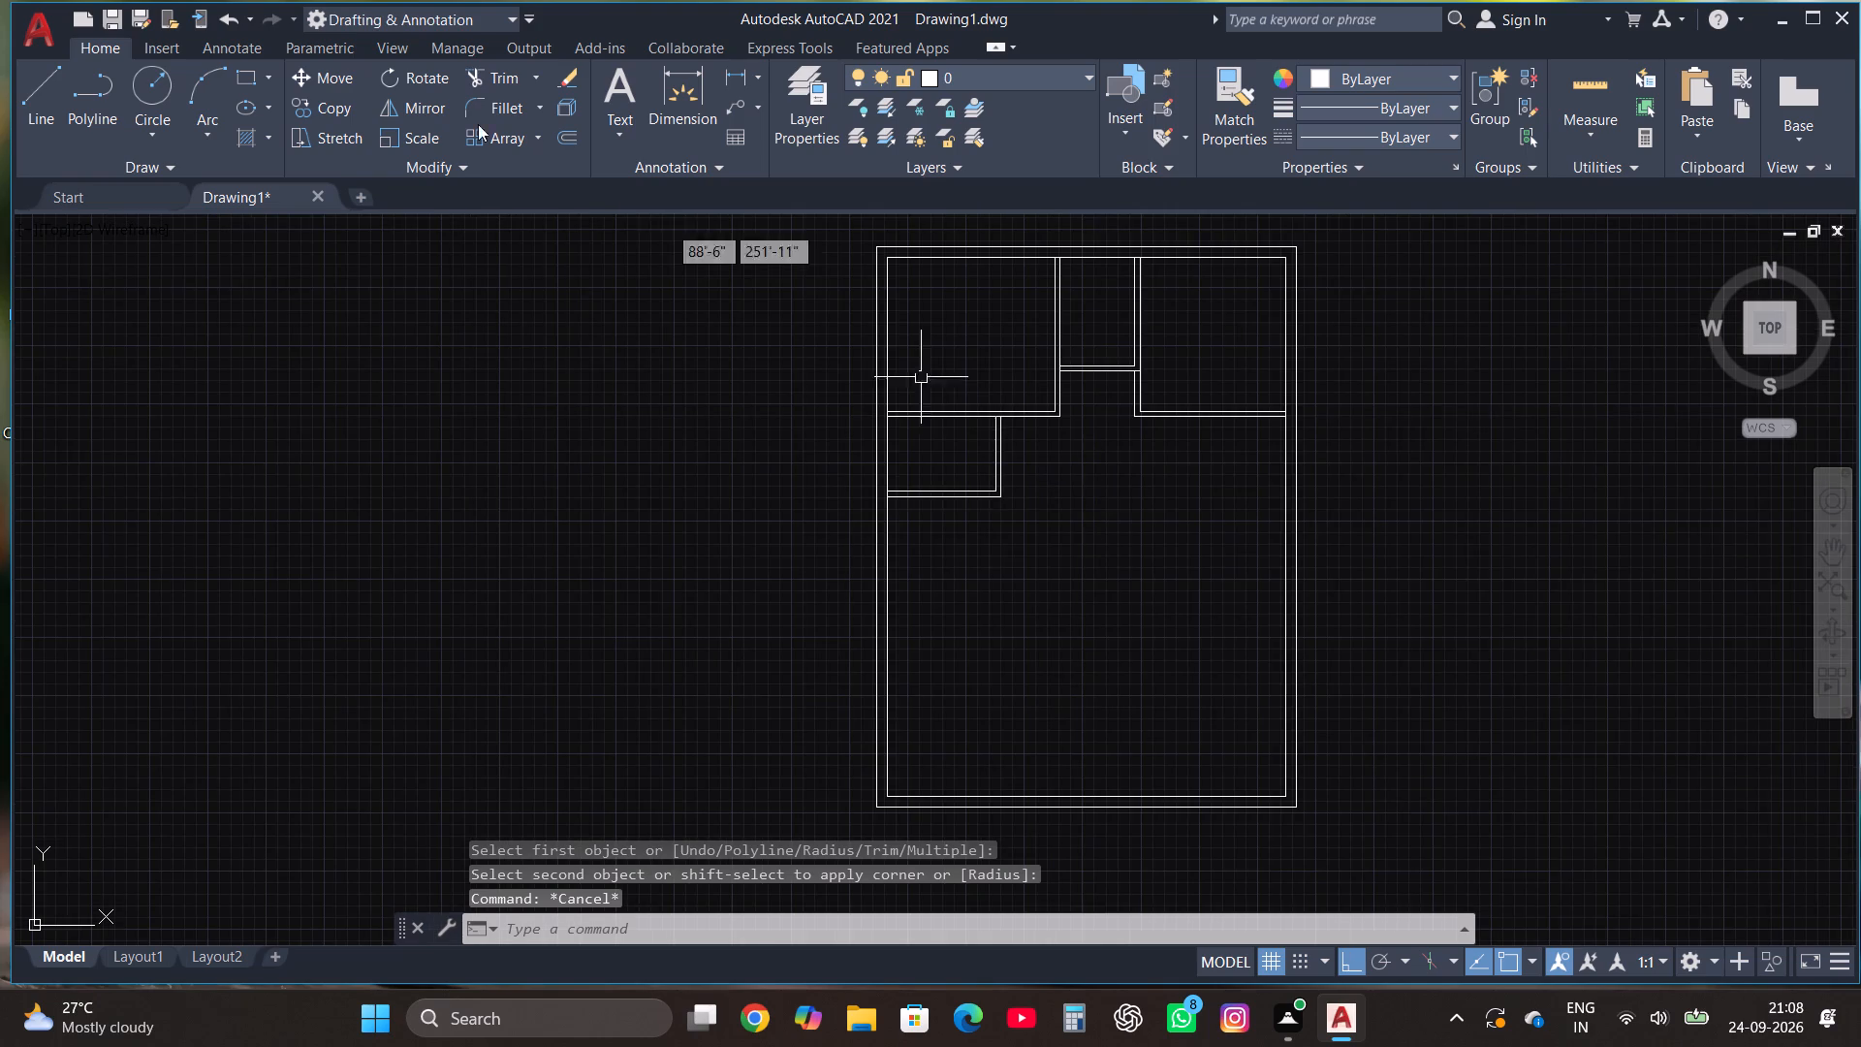
{"action": "left_click", "coordinate": [38, 82]}
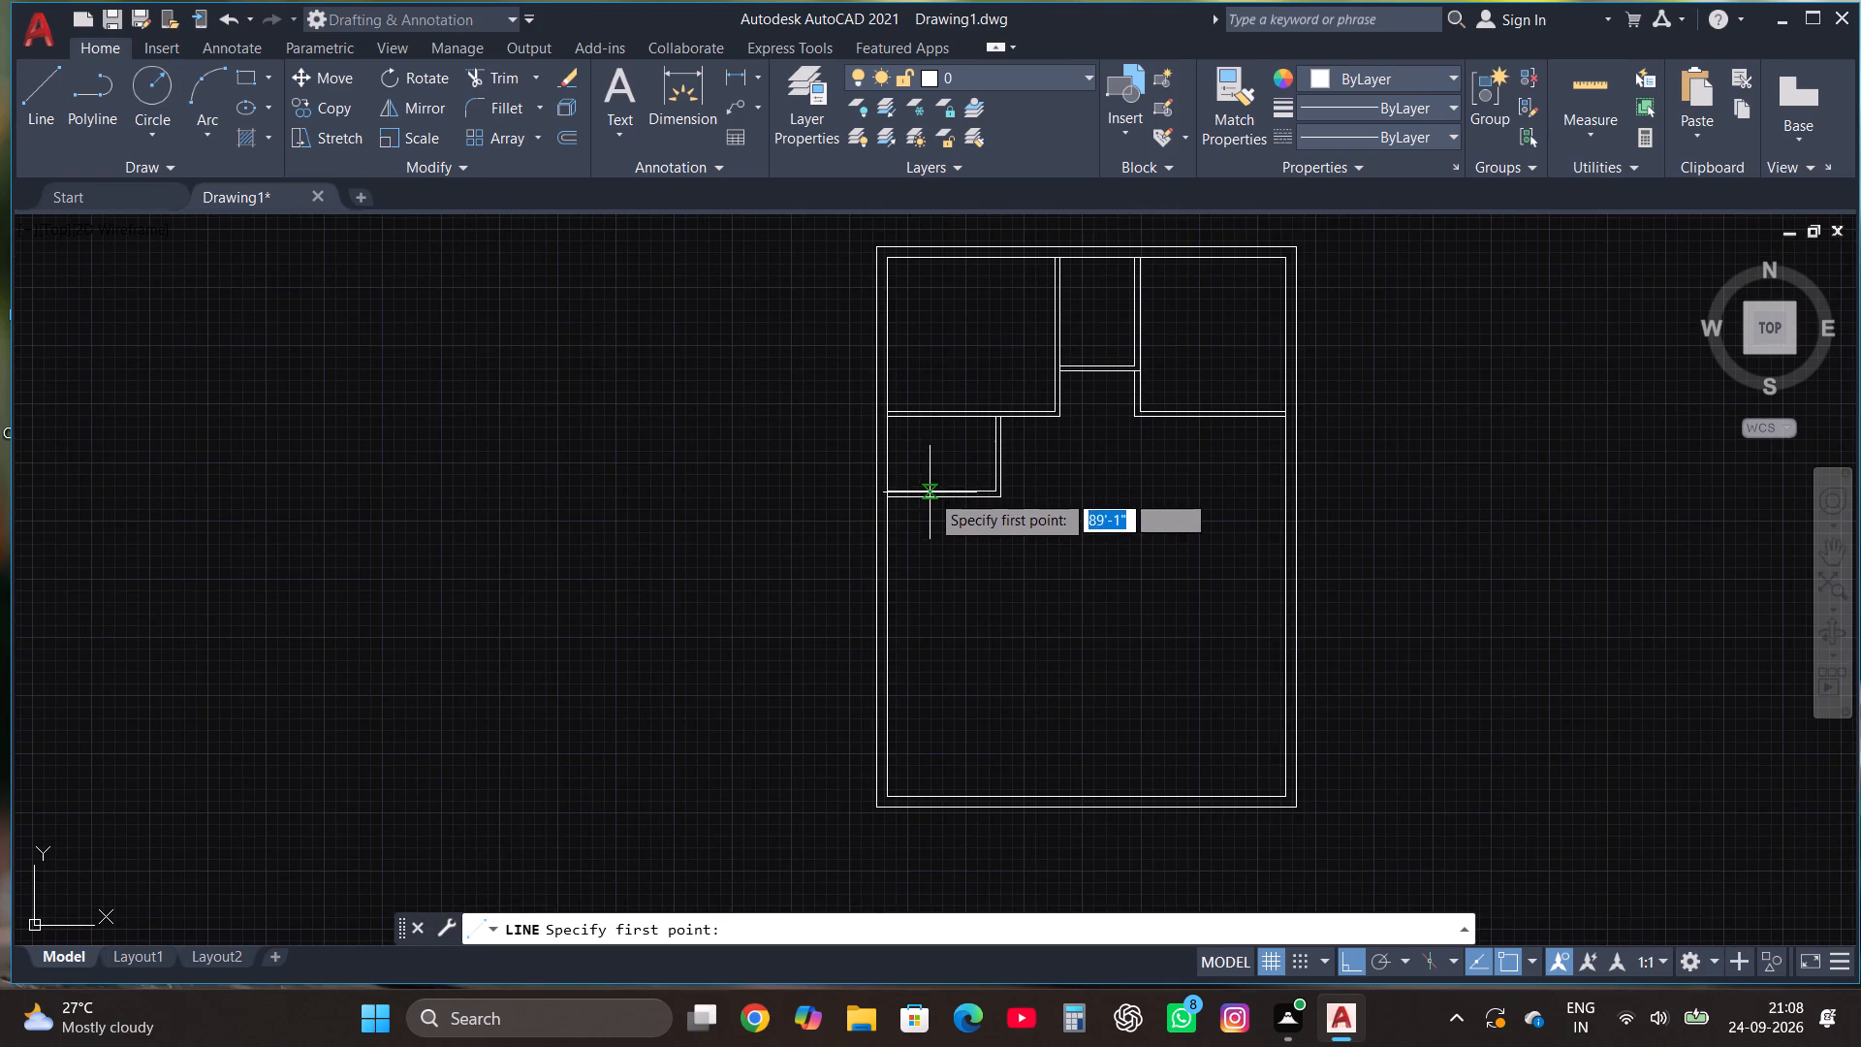
{"action": "scroll", "coordinate": [911, 548], "scroll_direction": "up", "scroll_amount": 2}
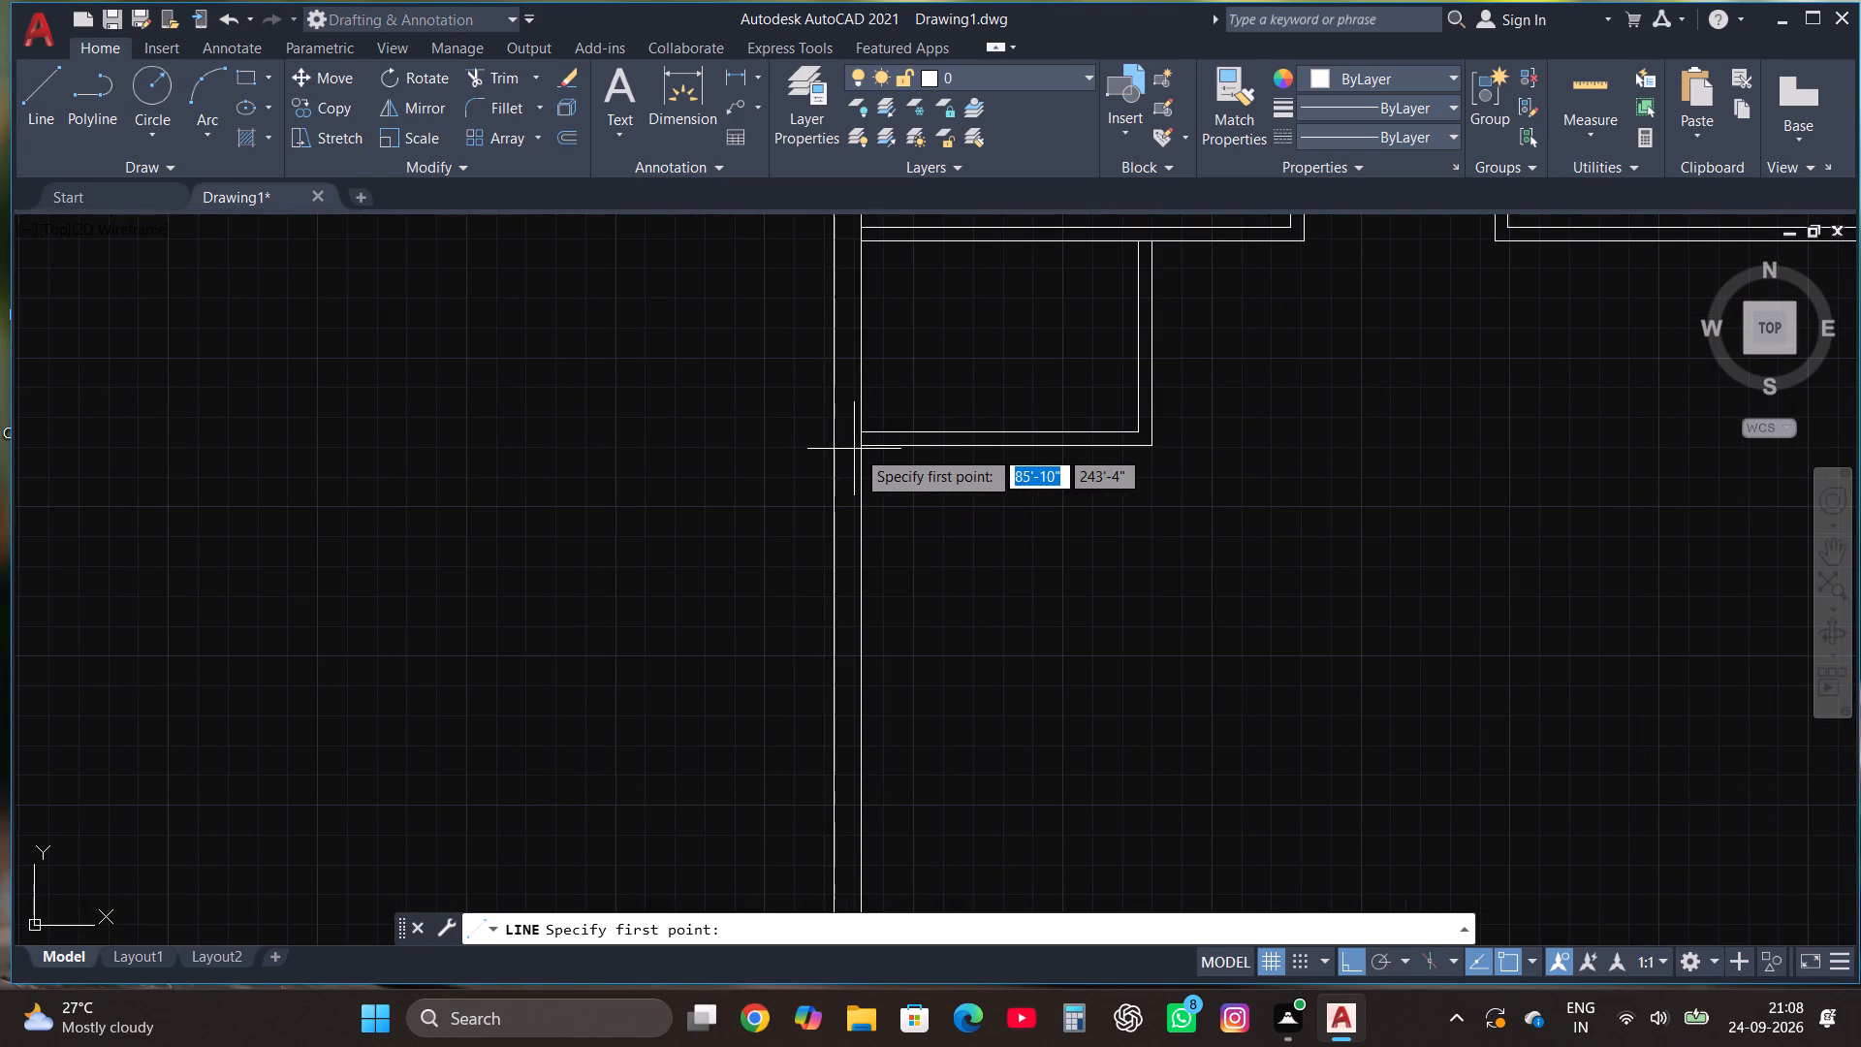
{"action": "left_click", "coordinate": [859, 449]}
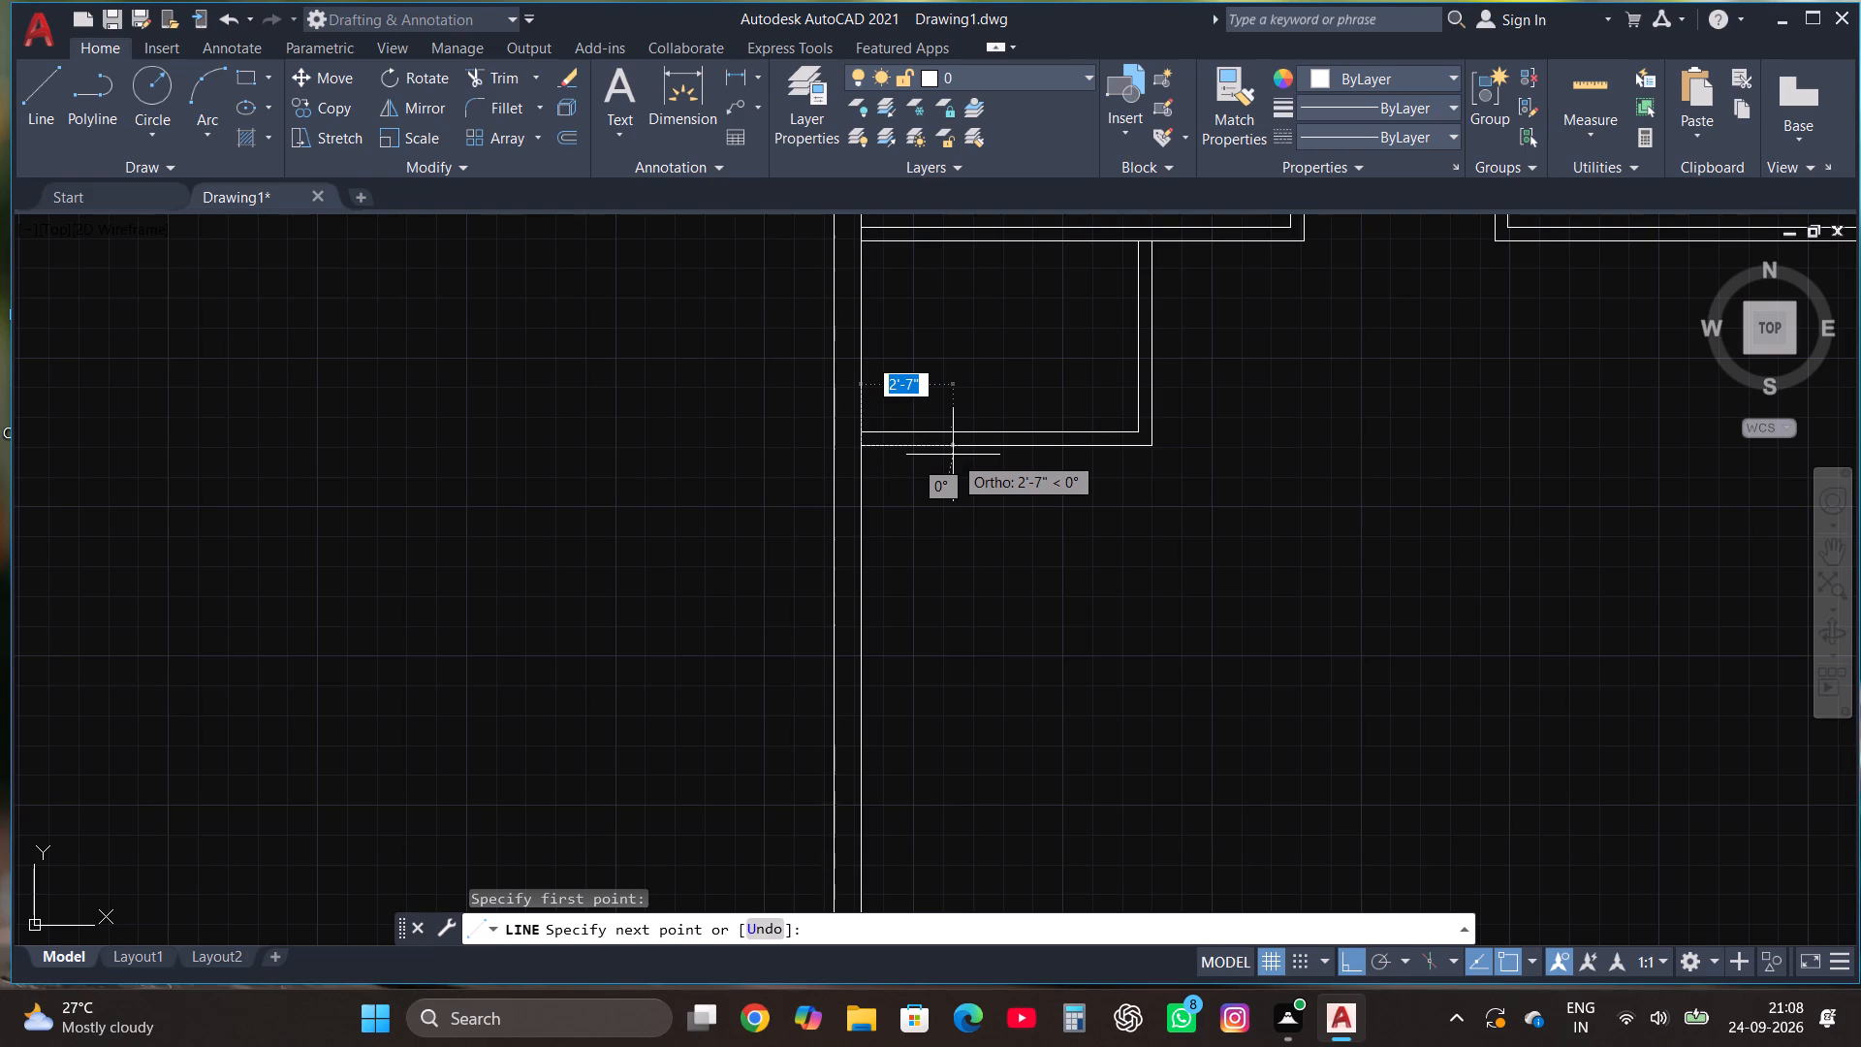
{"action": "type", "text": "12'"}
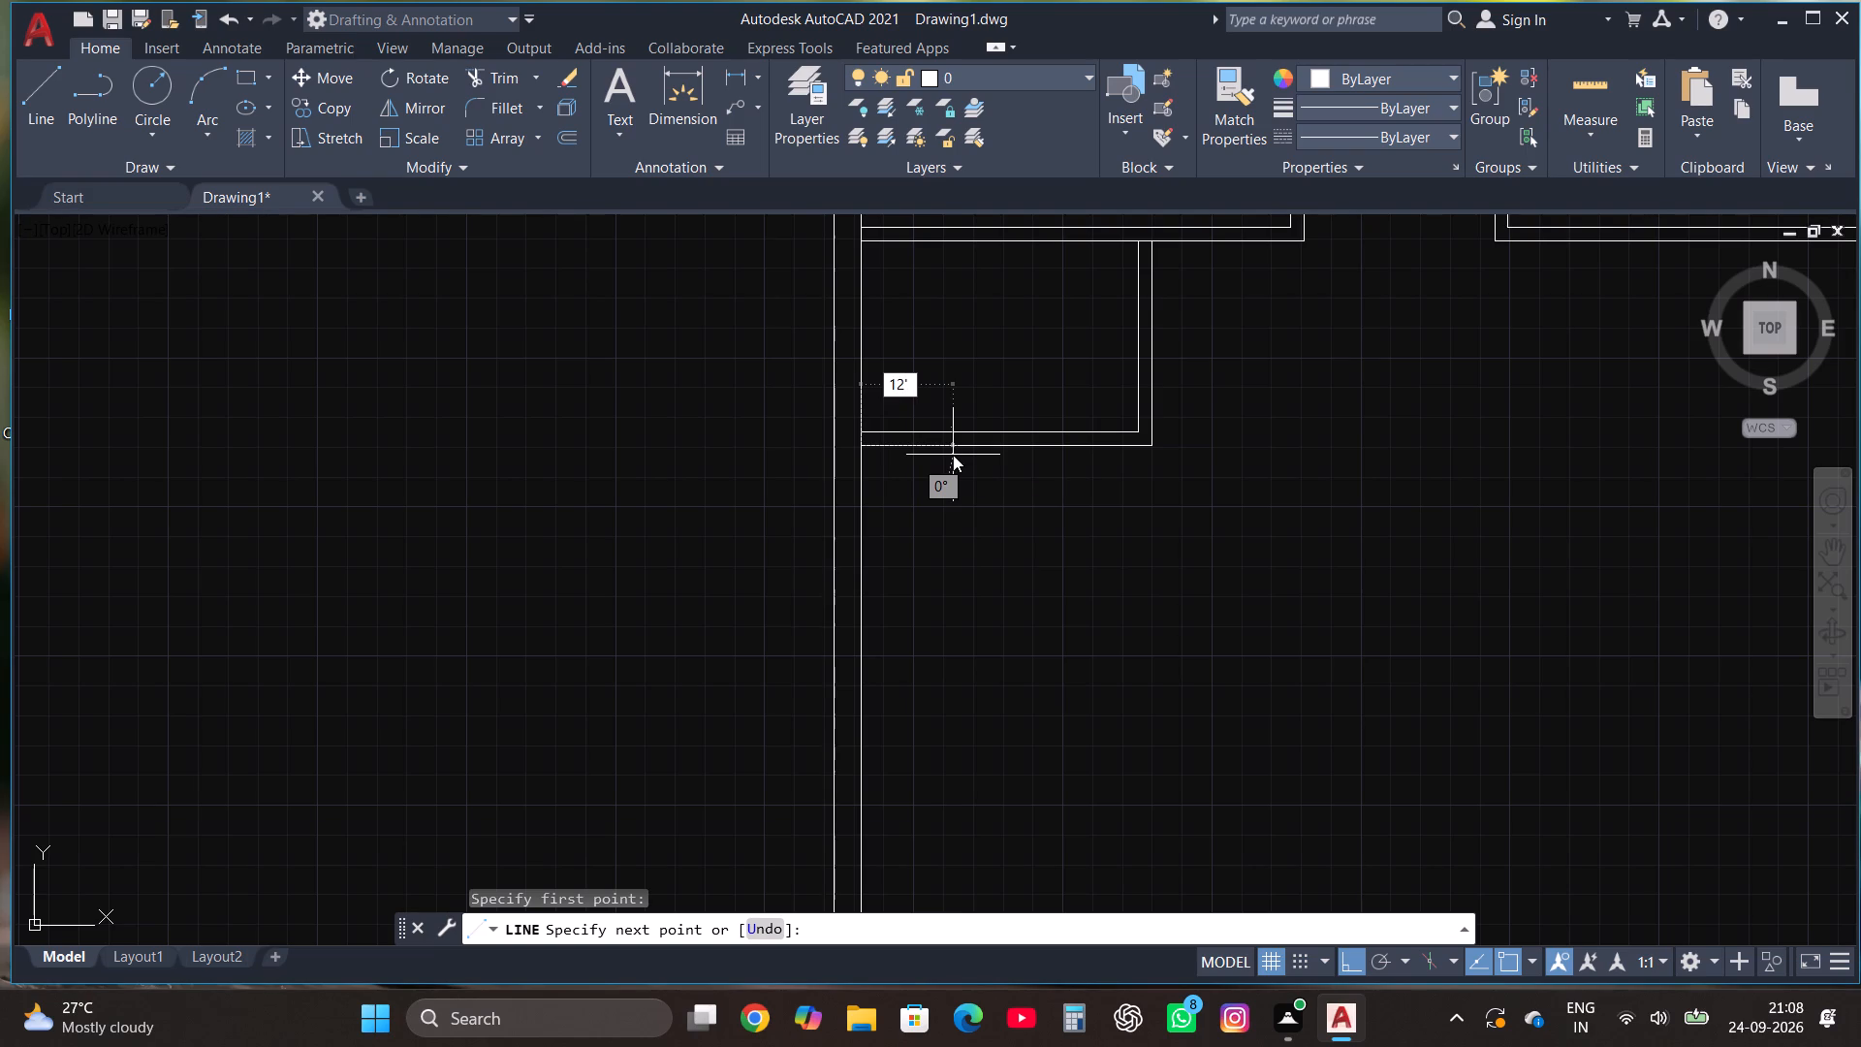
{"action": "type", "text": "4\""}
{"action": "key", "text": "Return"}
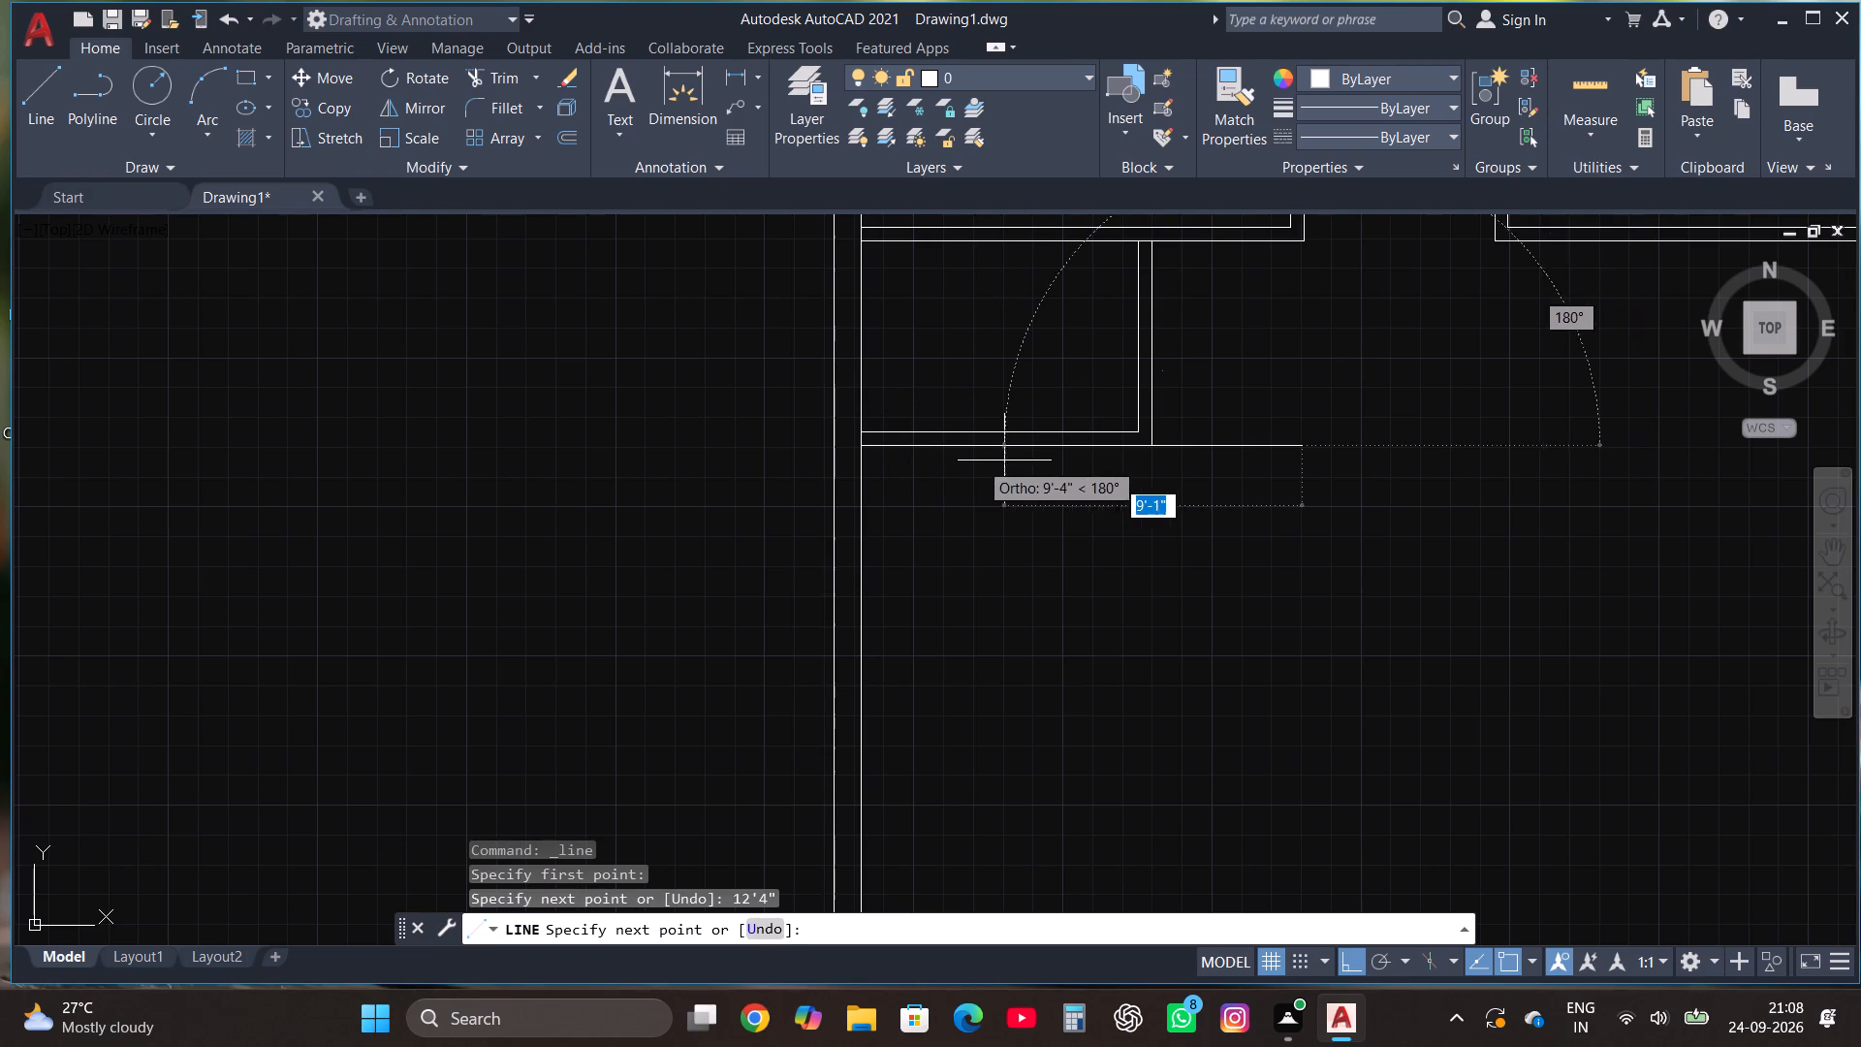
{"action": "type", "text": "7'"}
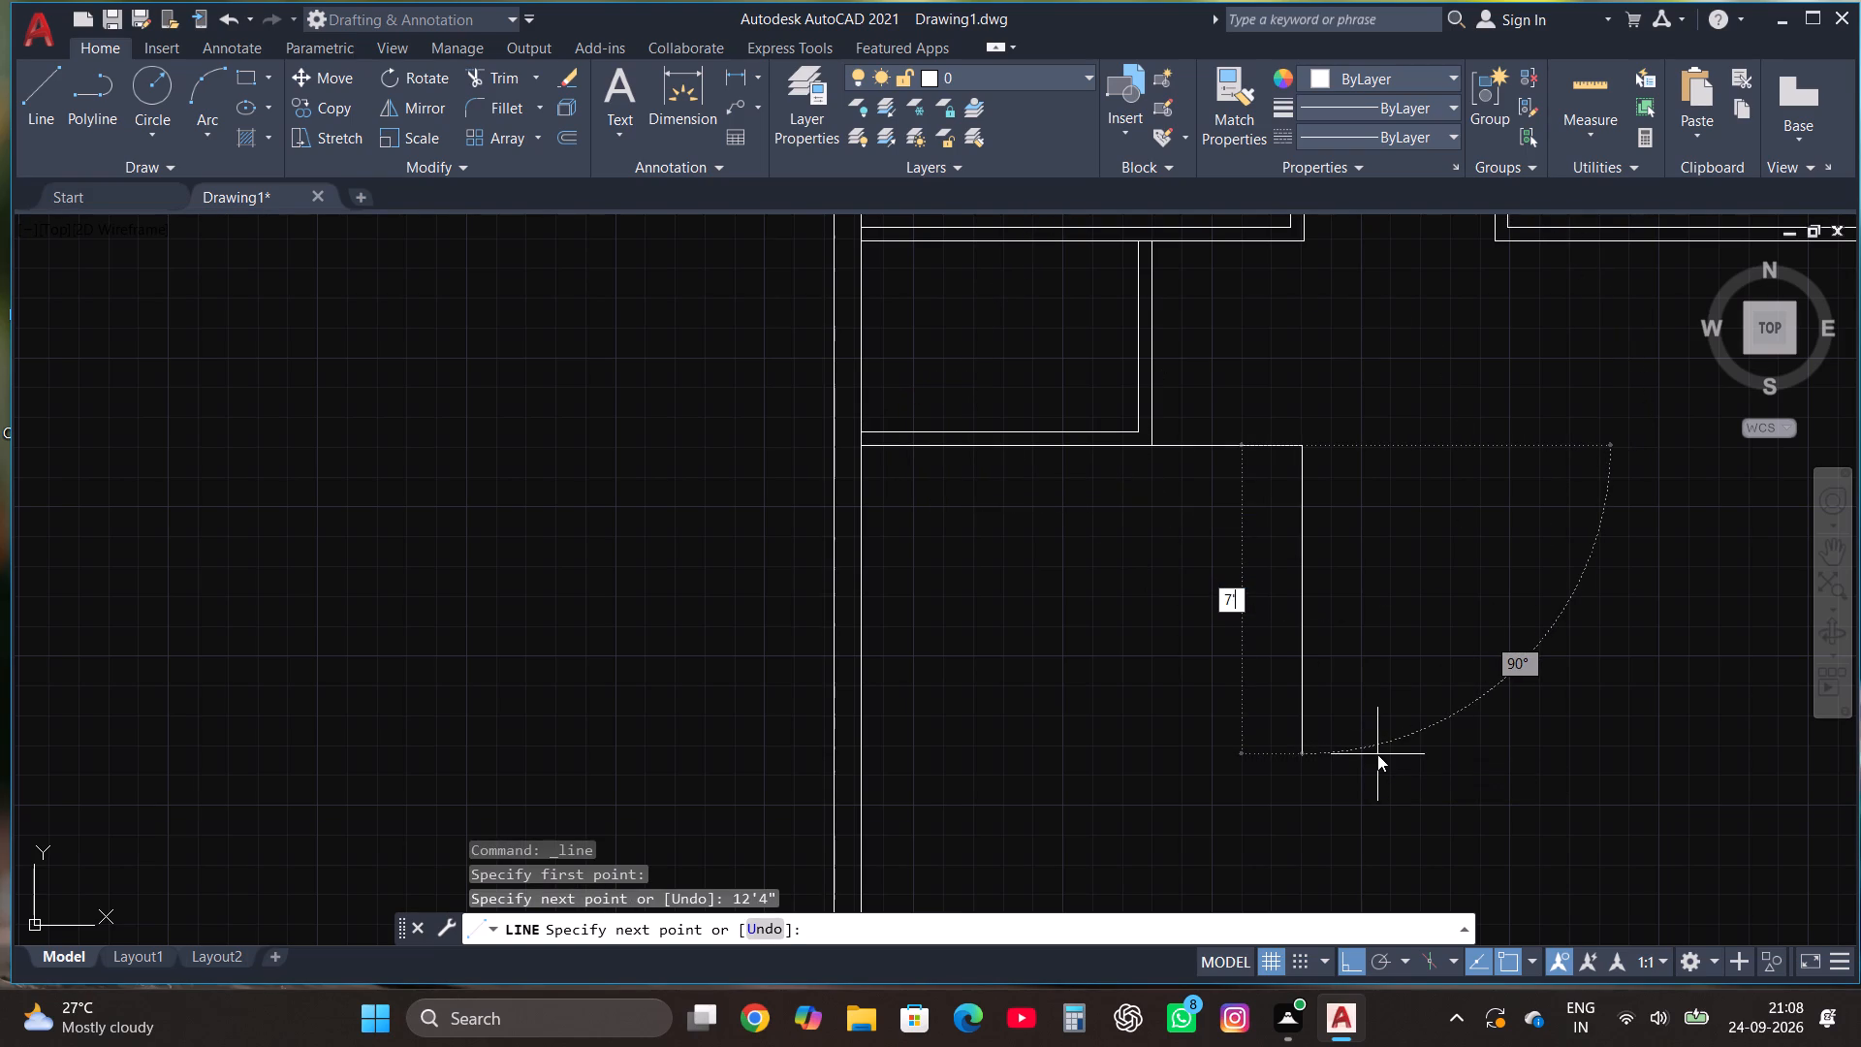
{"action": "key", "text": "7"}
{"action": "key", "text": "shift+quotedbl"}
{"action": "key", "text": "Return"}
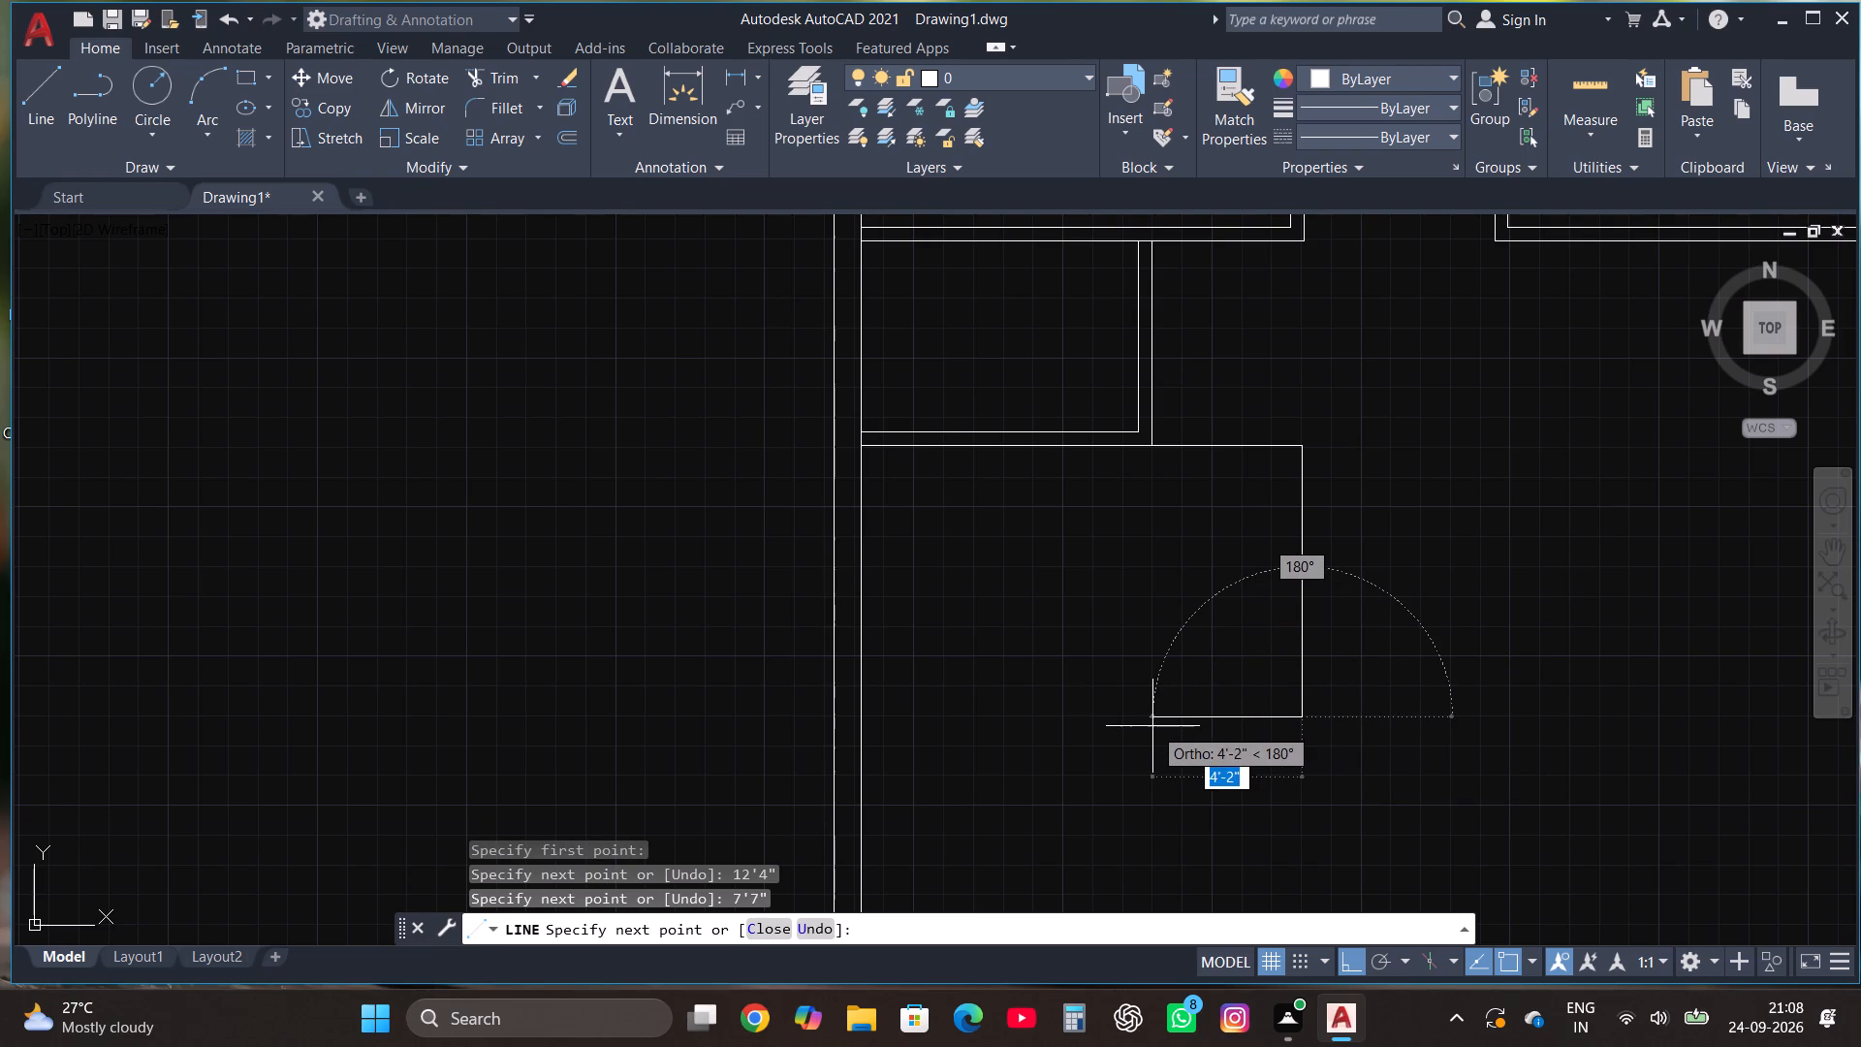
{"action": "type", "text": "12'"}
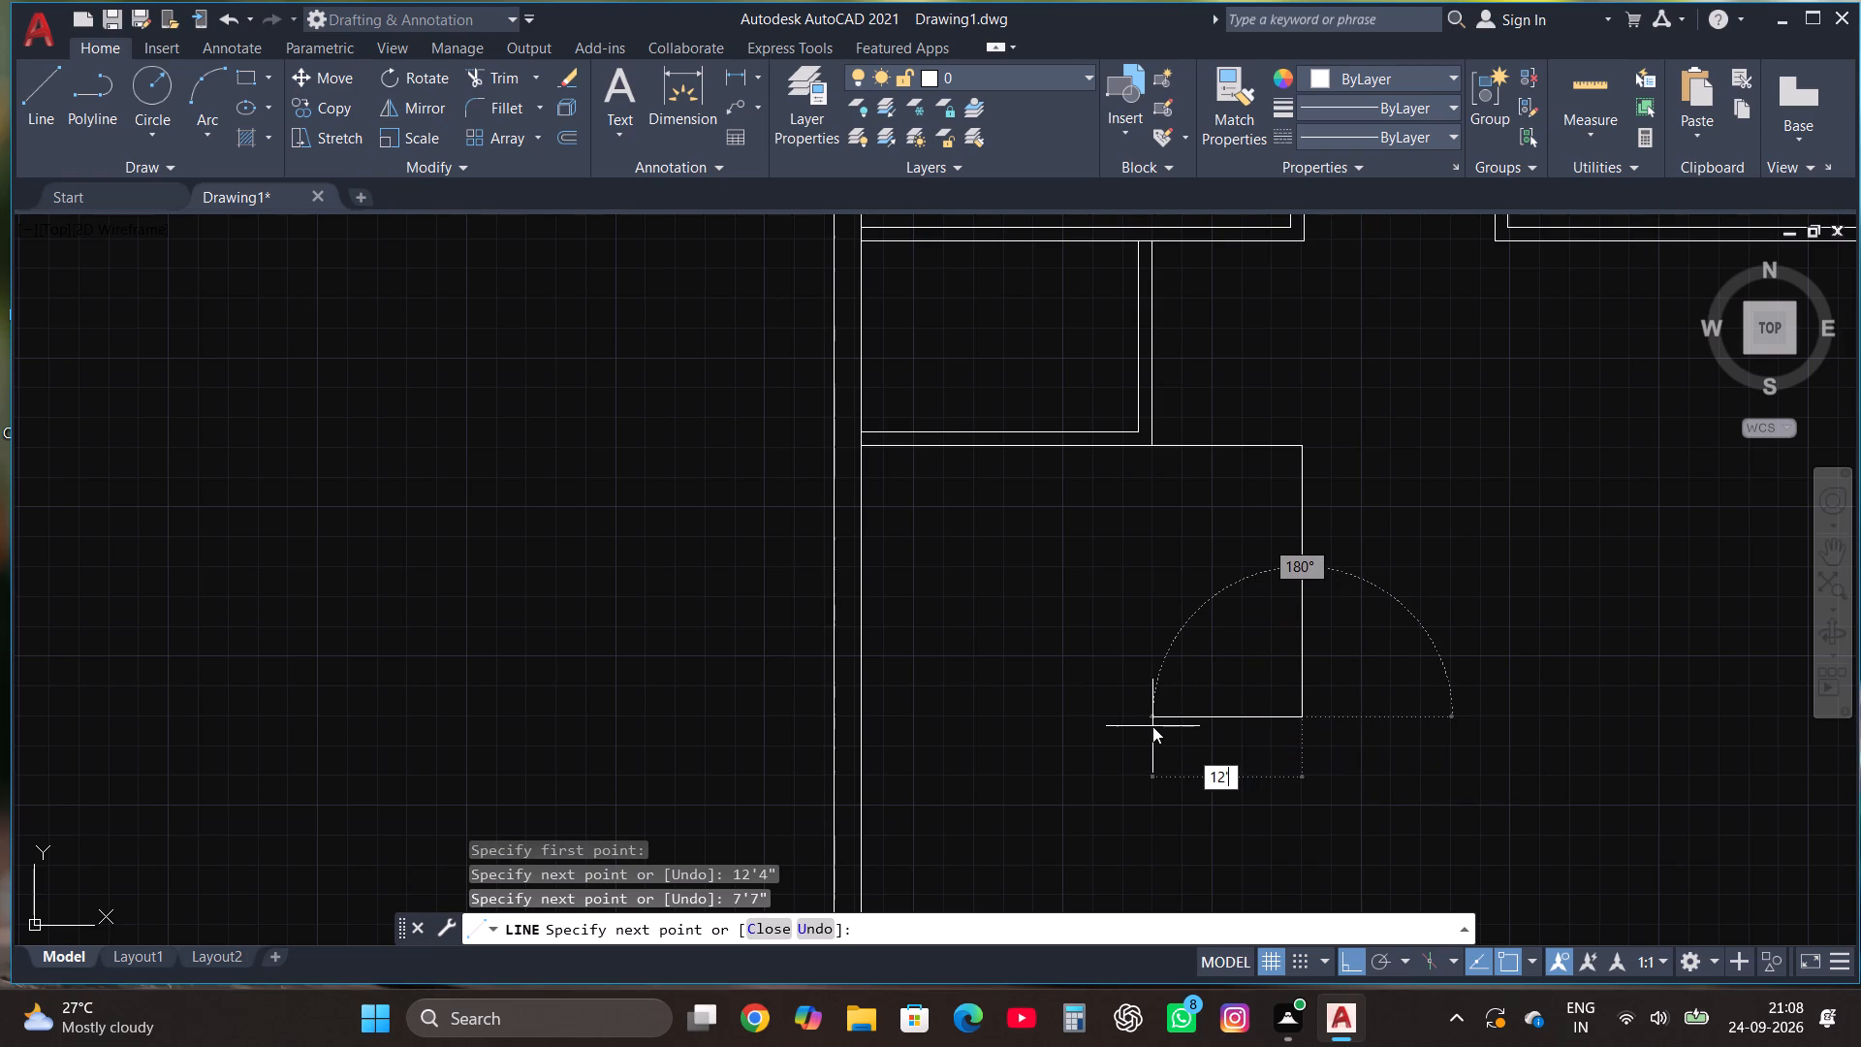
{"action": "type", "text": "4\""}
{"action": "key", "text": "Return"}
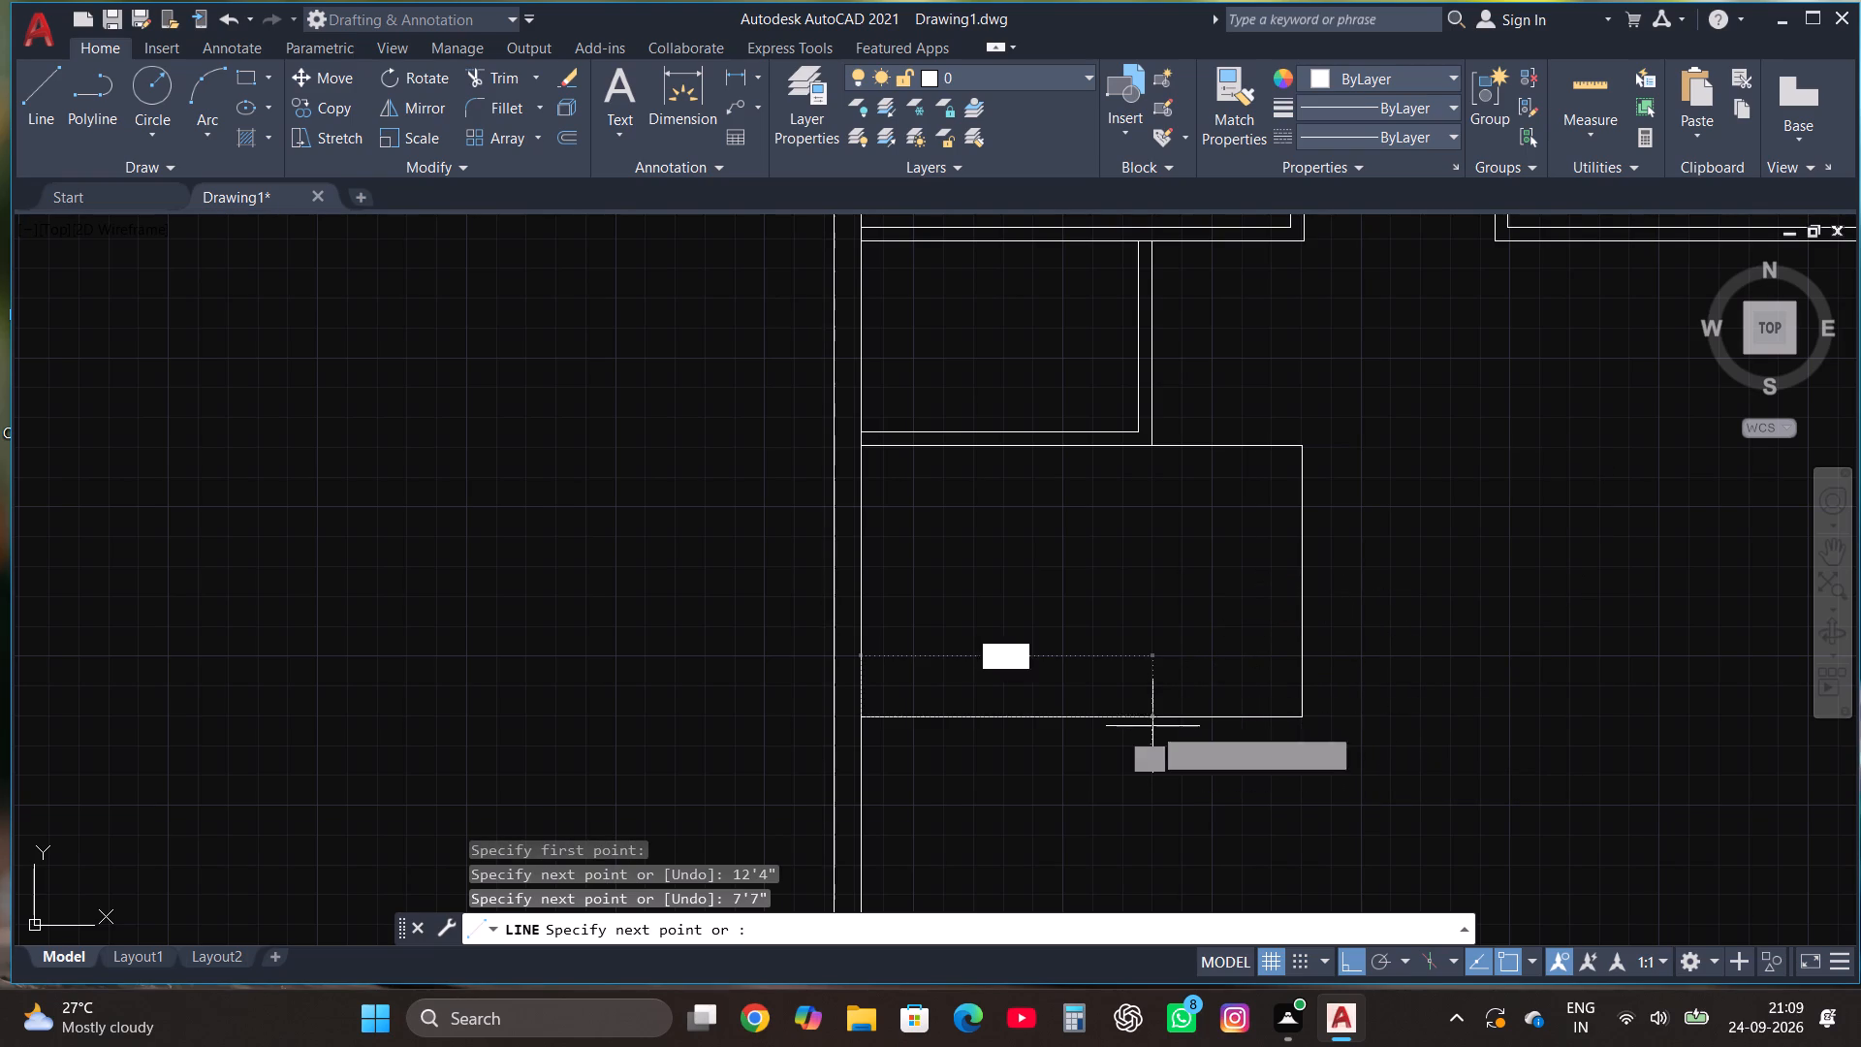
{"action": "key", "text": "Escape"}
Offset the right wall line of the 12'4" by 7'7" room outward by 4.5".
{"action": "scroll", "coordinate": [1171, 546], "scroll_direction": "down", "scroll_amount": 1}
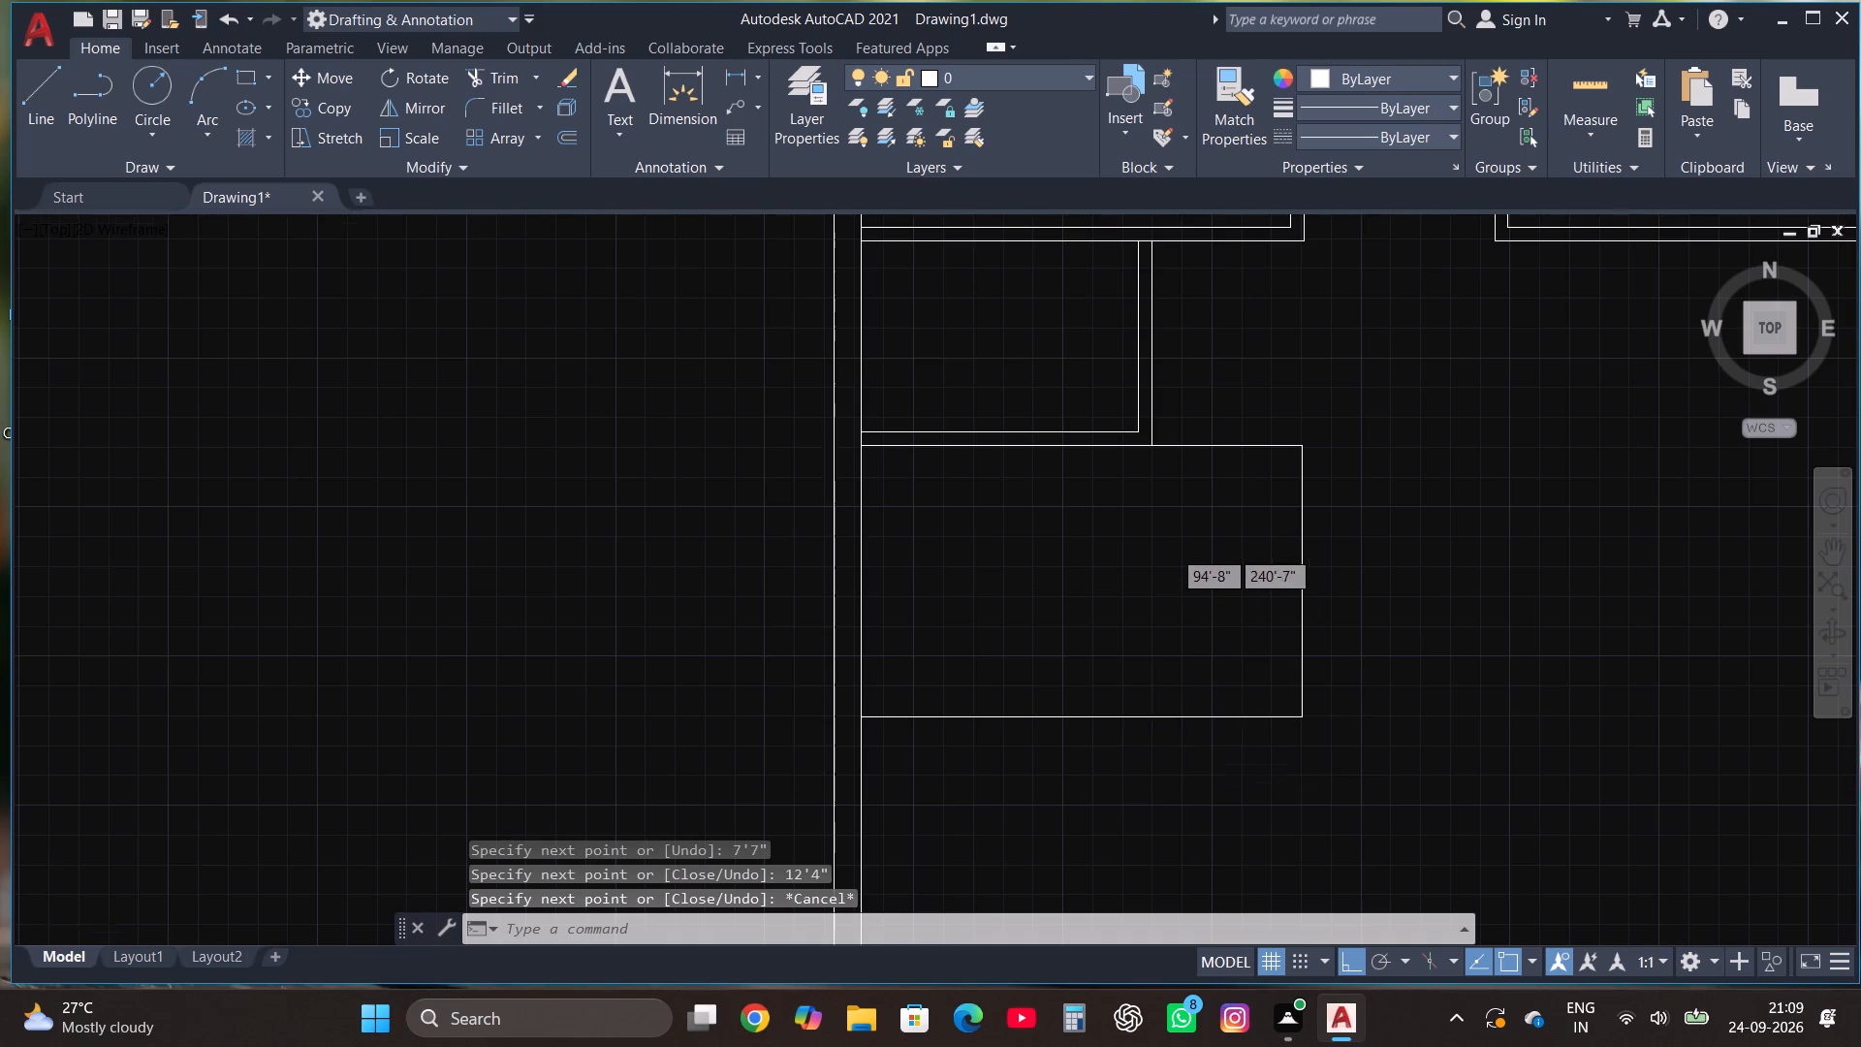
{"action": "scroll", "coordinate": [1259, 659], "scroll_direction": "up", "scroll_amount": 1}
{"action": "left_click", "coordinate": [1259, 664]}
{"action": "left_click", "coordinate": [1210, 592]}
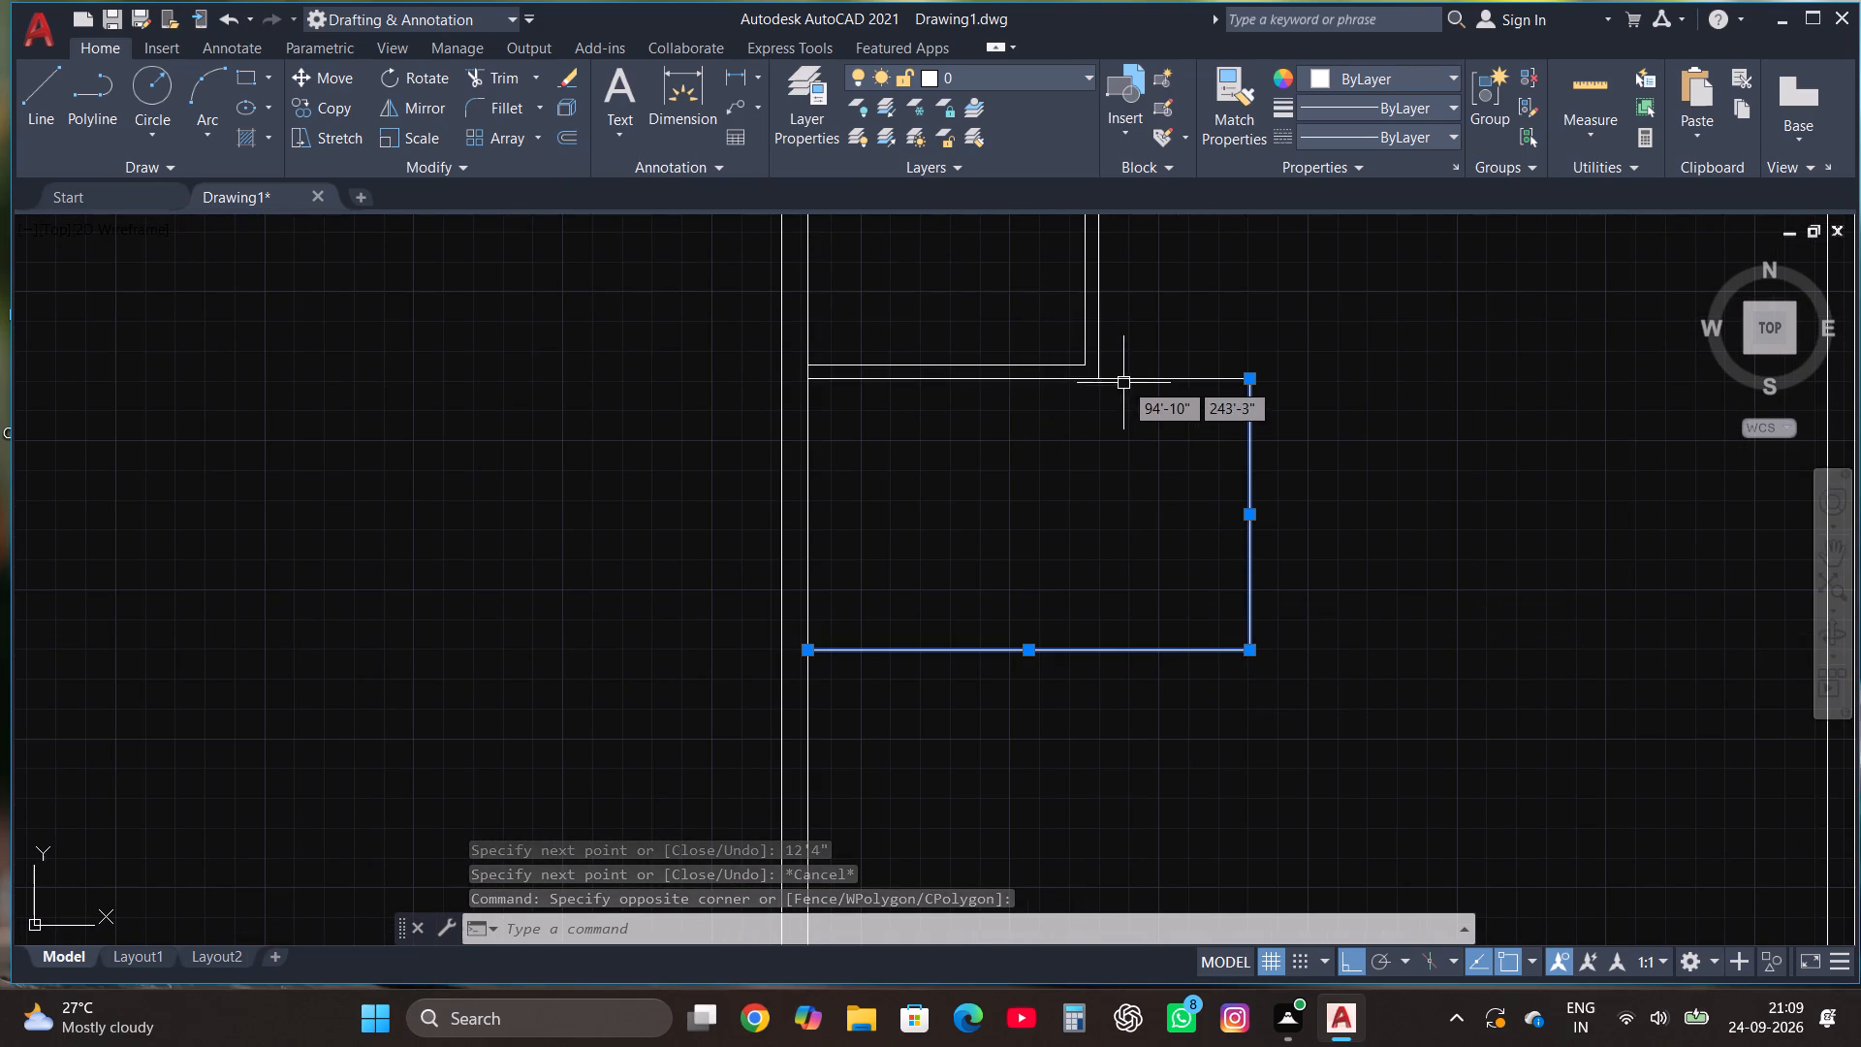
{"action": "left_click", "coordinate": [564, 137]}
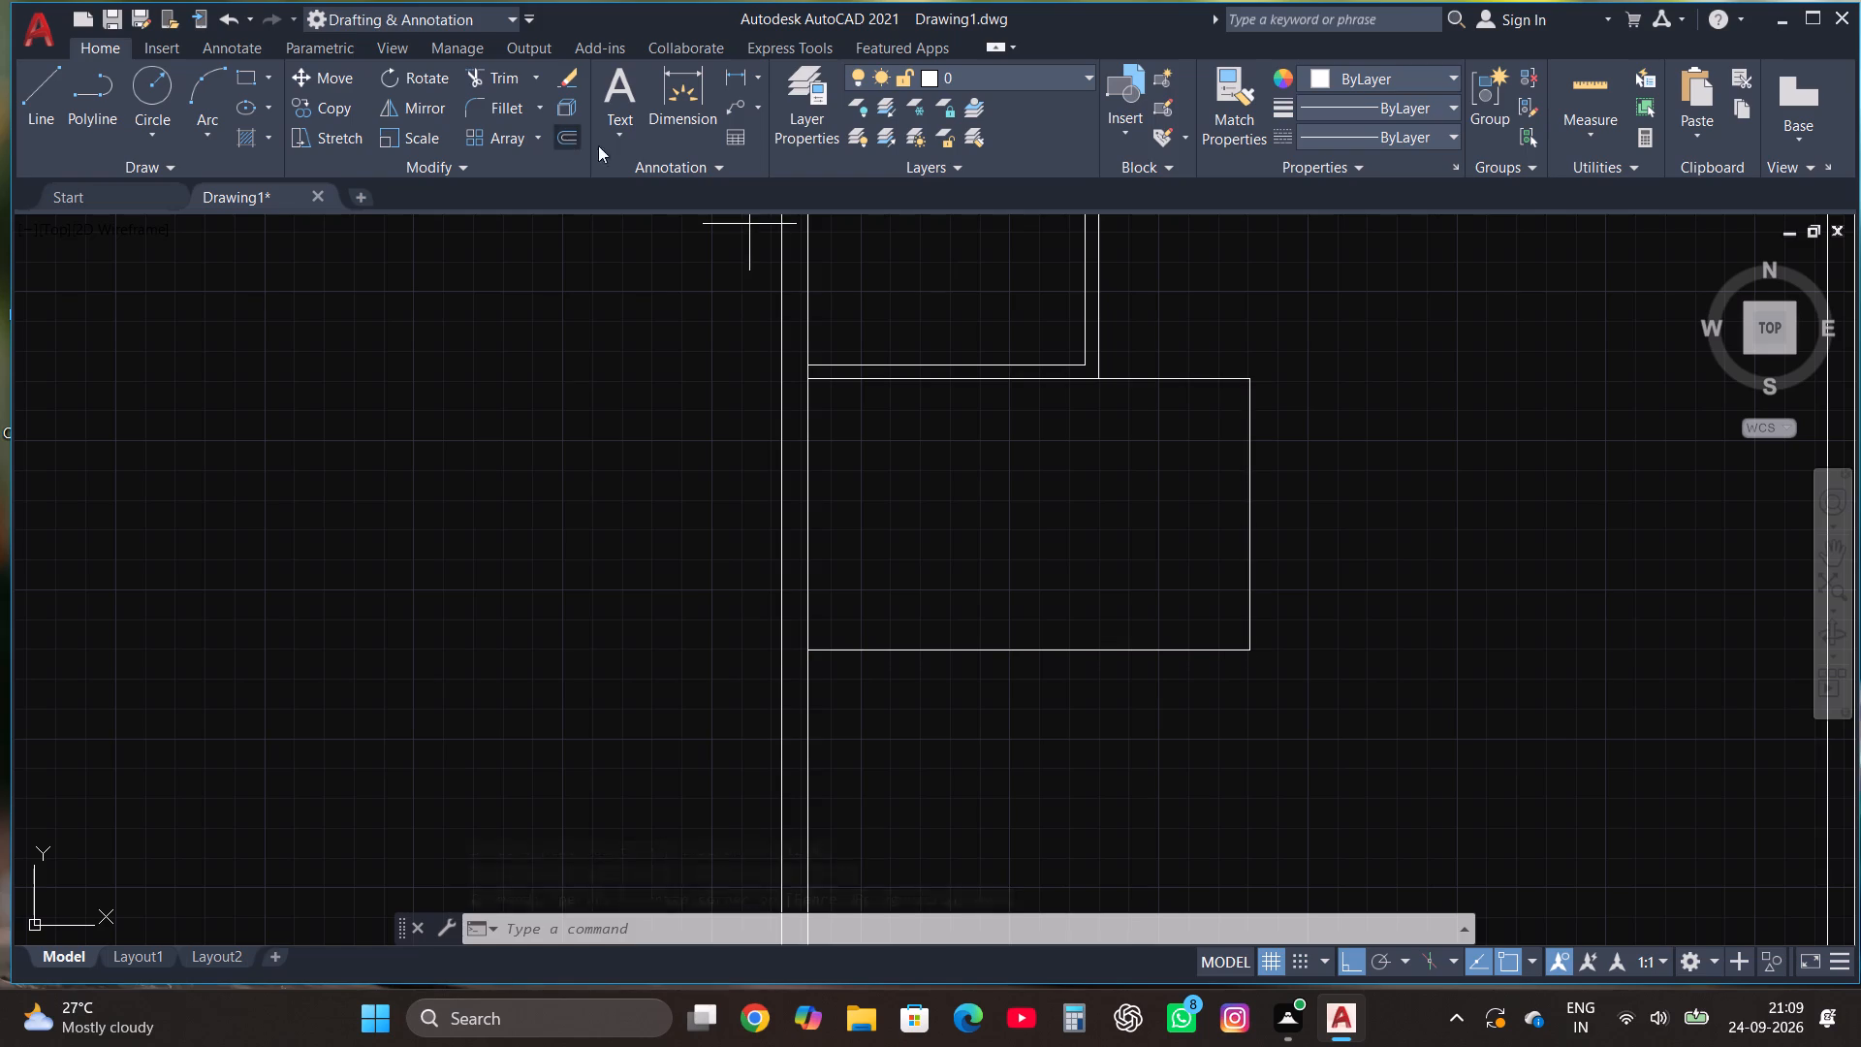
{"action": "left_click", "coordinate": [1249, 507]}
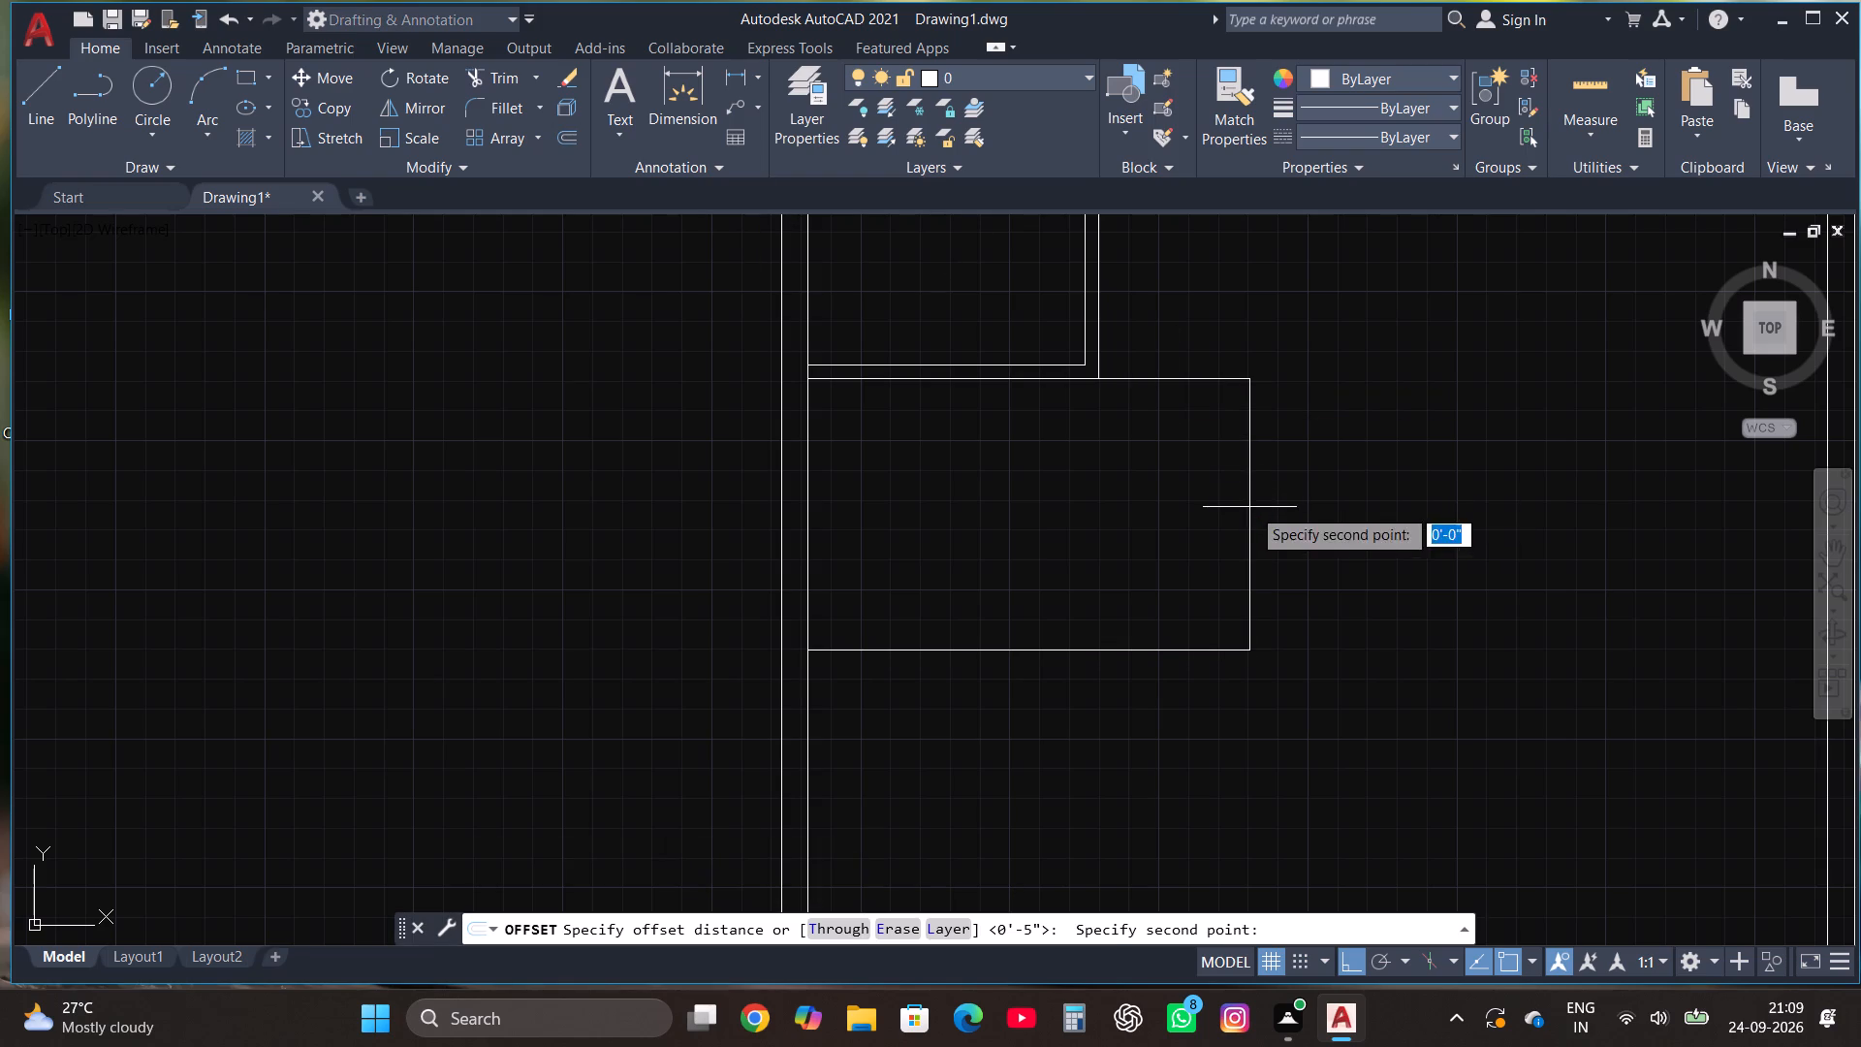
{"action": "left_click", "coordinate": [1260, 510]}
{"action": "left_click", "coordinate": [1248, 493]}
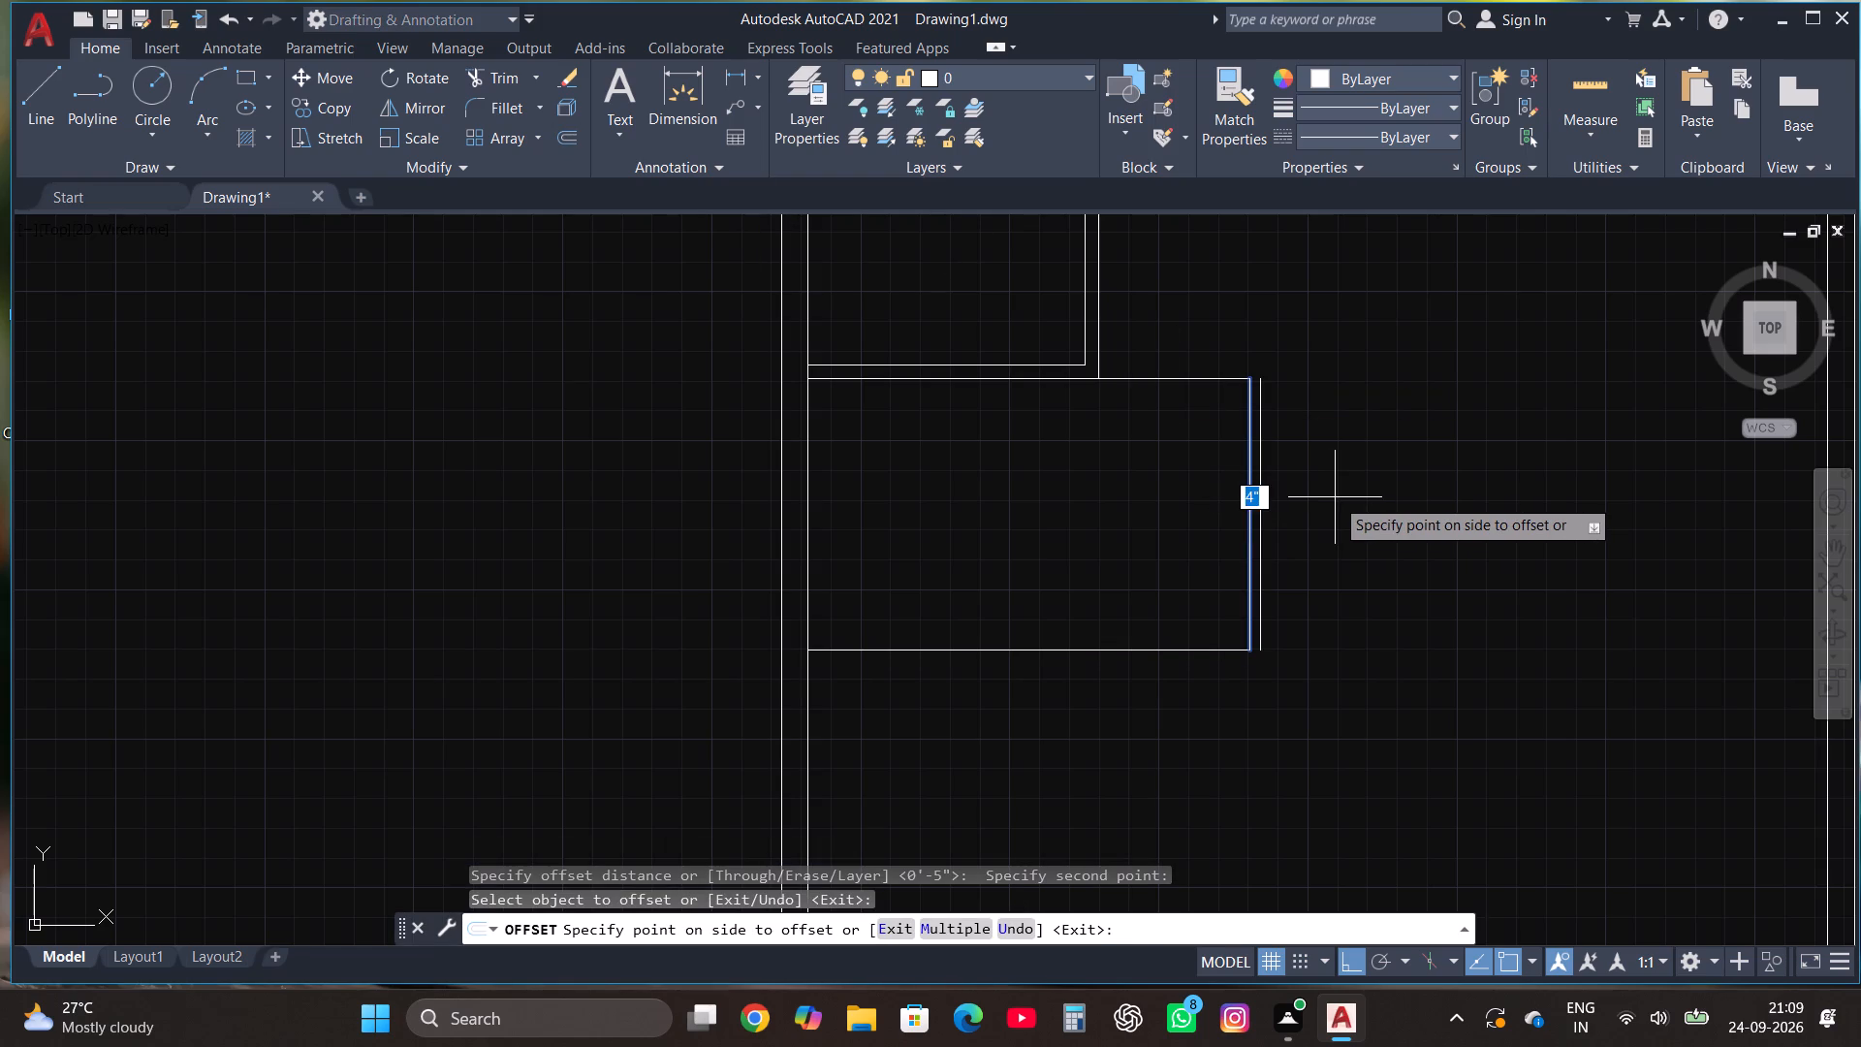
{"action": "type", "text": "4.5\""}
{"action": "key", "text": "Return"}
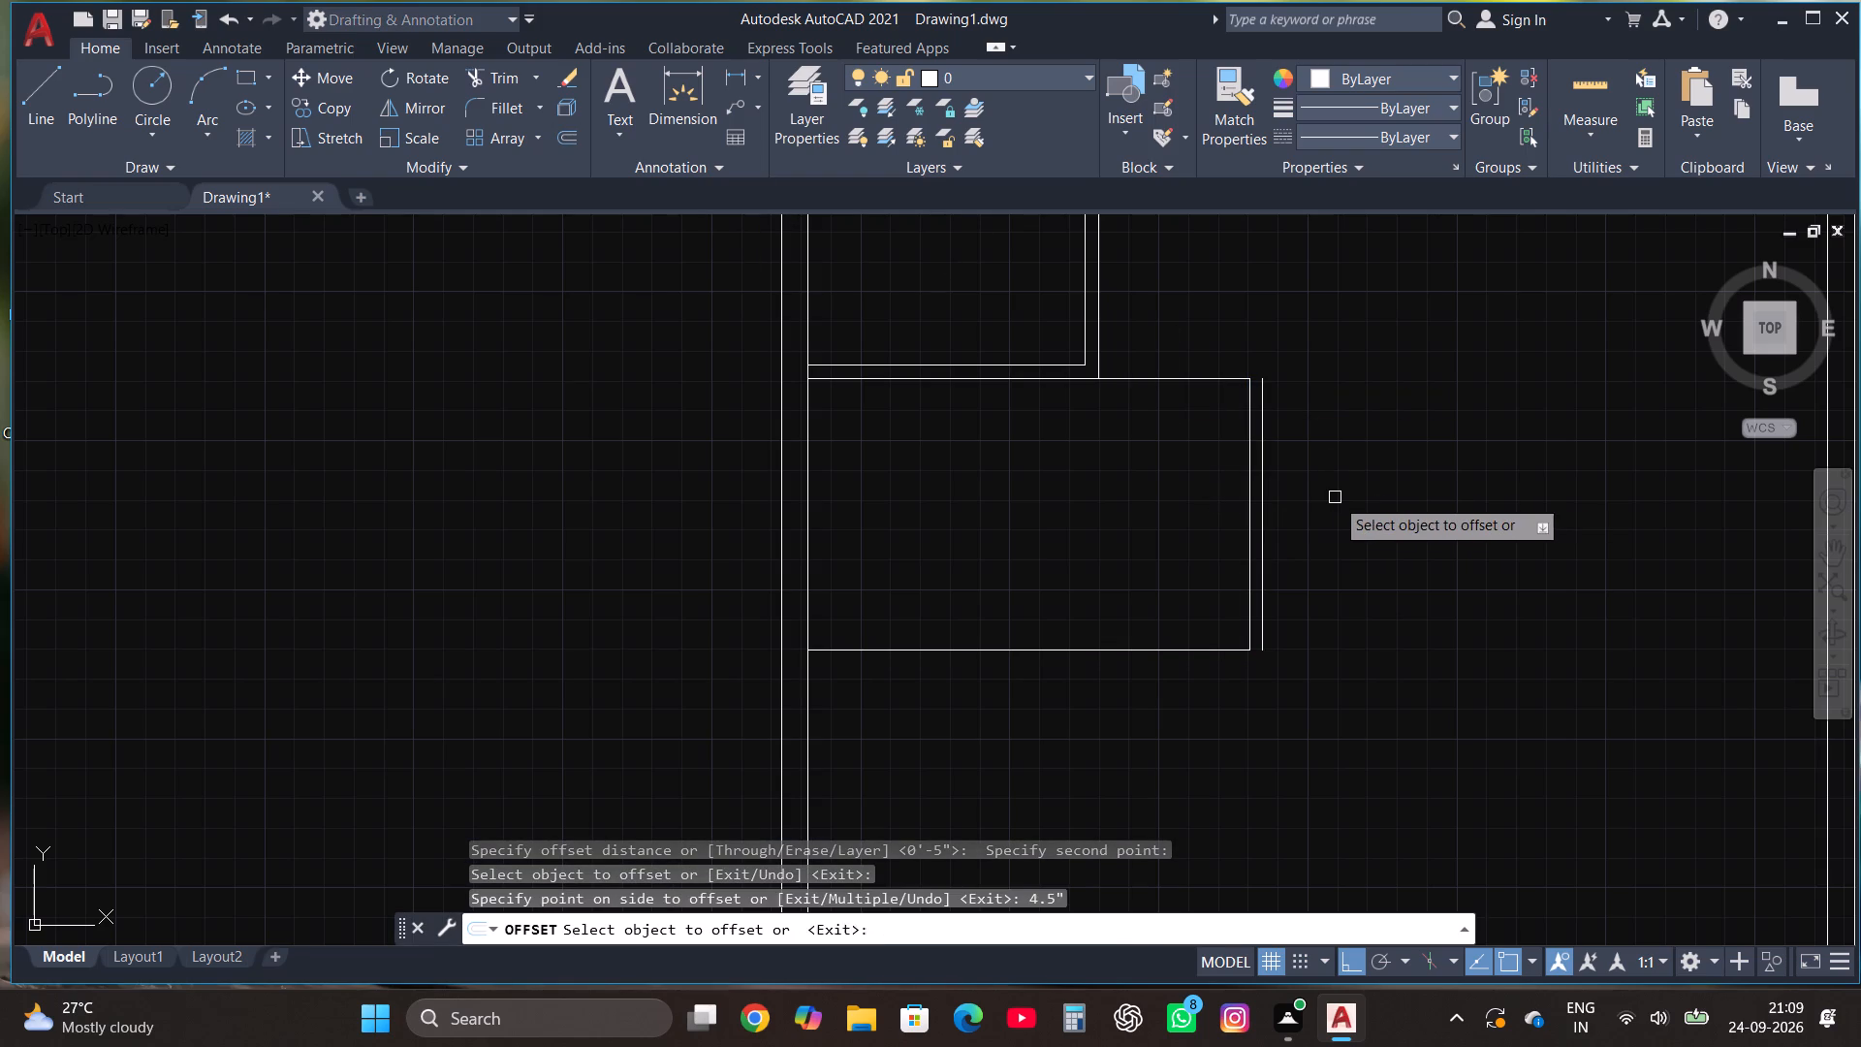
{"action": "scroll", "coordinate": [1335, 499], "scroll_direction": "up", "scroll_amount": 1}
{"action": "left_click", "coordinate": [1336, 499]}
Offset the lower and upper wall lines of the 12'4" by 7'7" room outward by 4.5" each.
{"action": "scroll", "coordinate": [1312, 523], "scroll_direction": "down", "scroll_amount": 2}
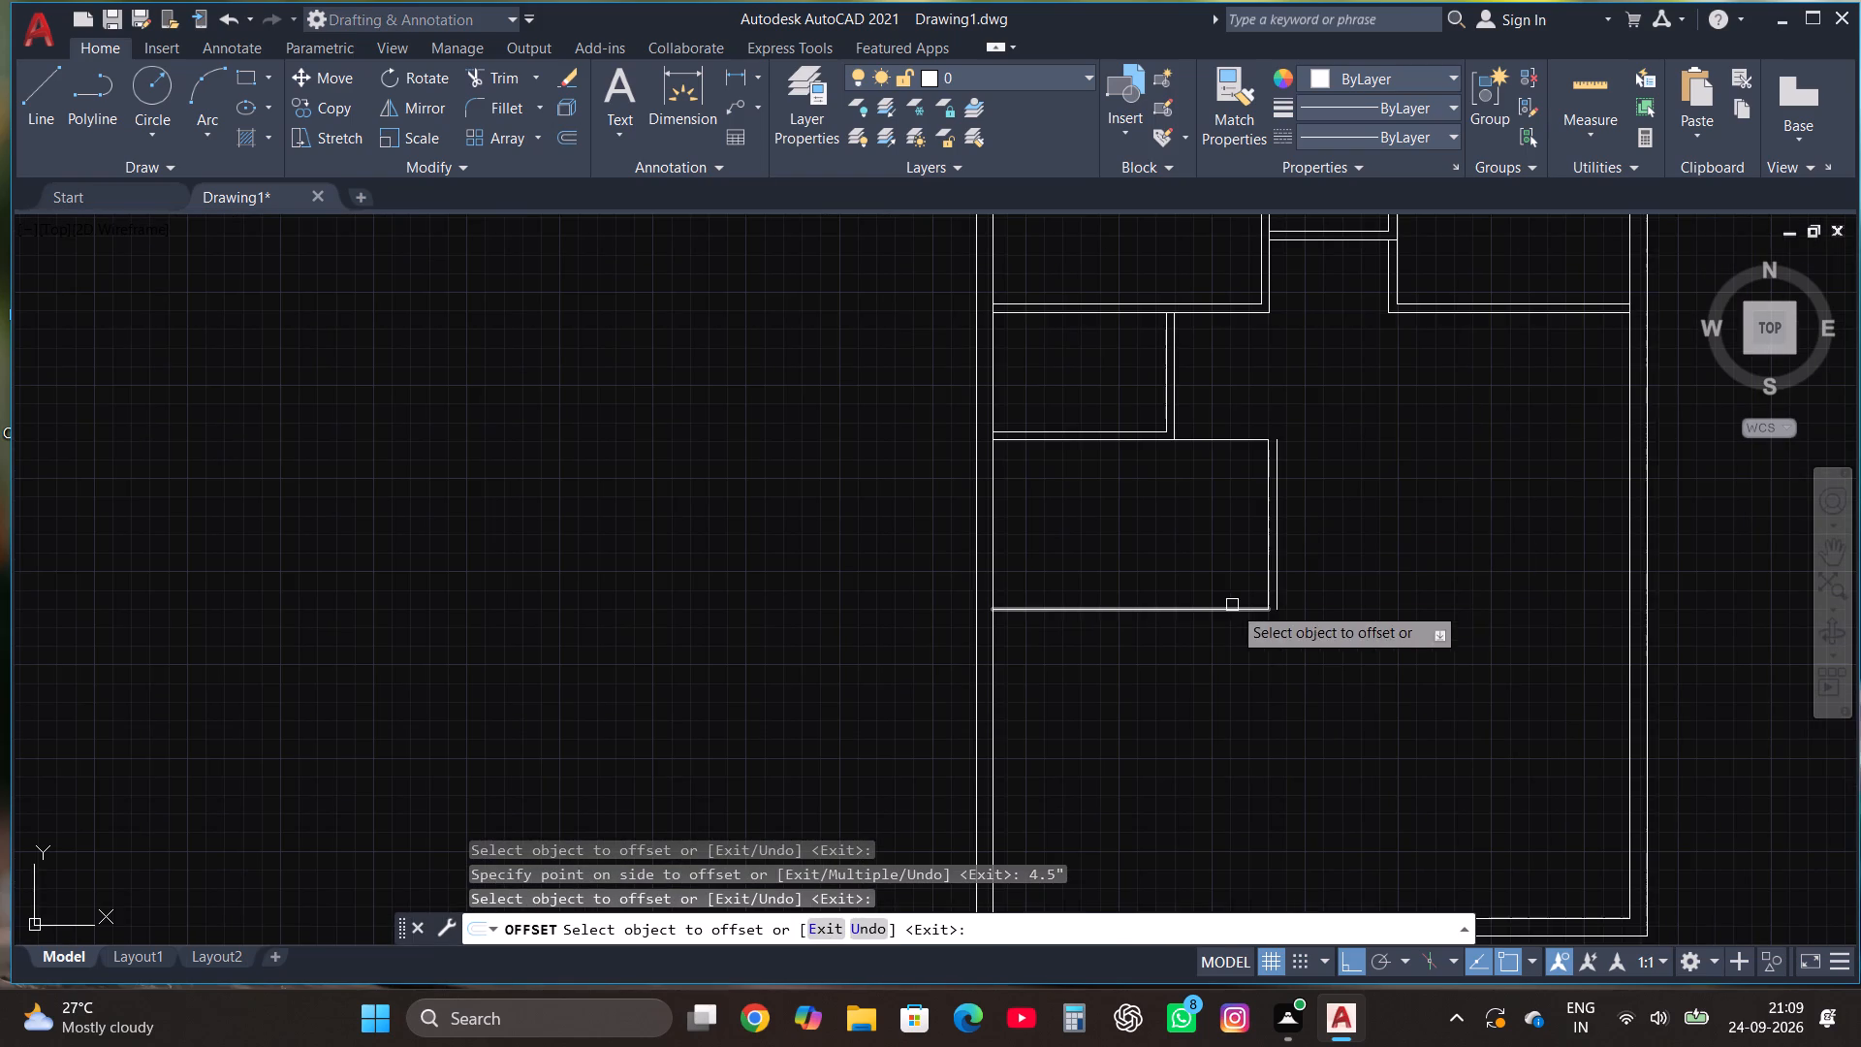
{"action": "left_click", "coordinate": [1209, 613]}
{"action": "type", "text": "4.5\""}
{"action": "key", "text": "Return"}
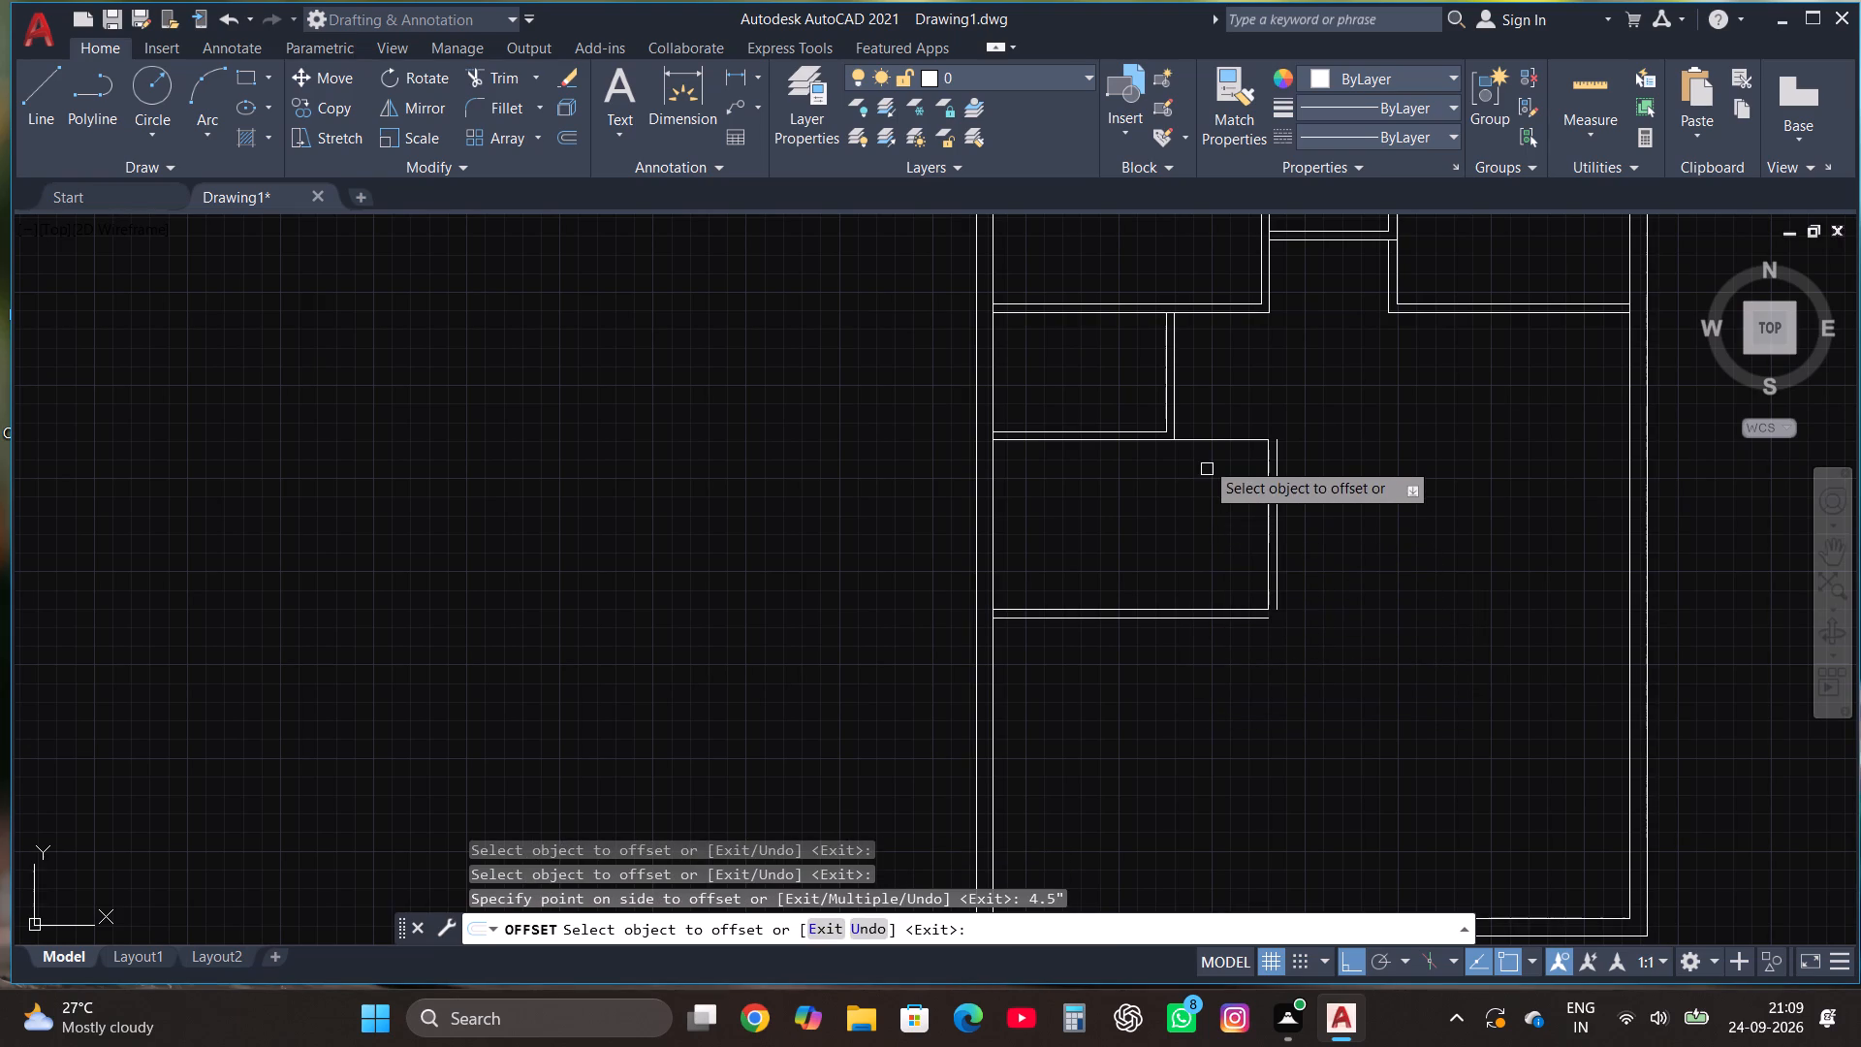
{"action": "left_click", "coordinate": [1204, 442]}
{"action": "scroll", "coordinate": [1204, 415], "scroll_direction": "up", "scroll_amount": 2}
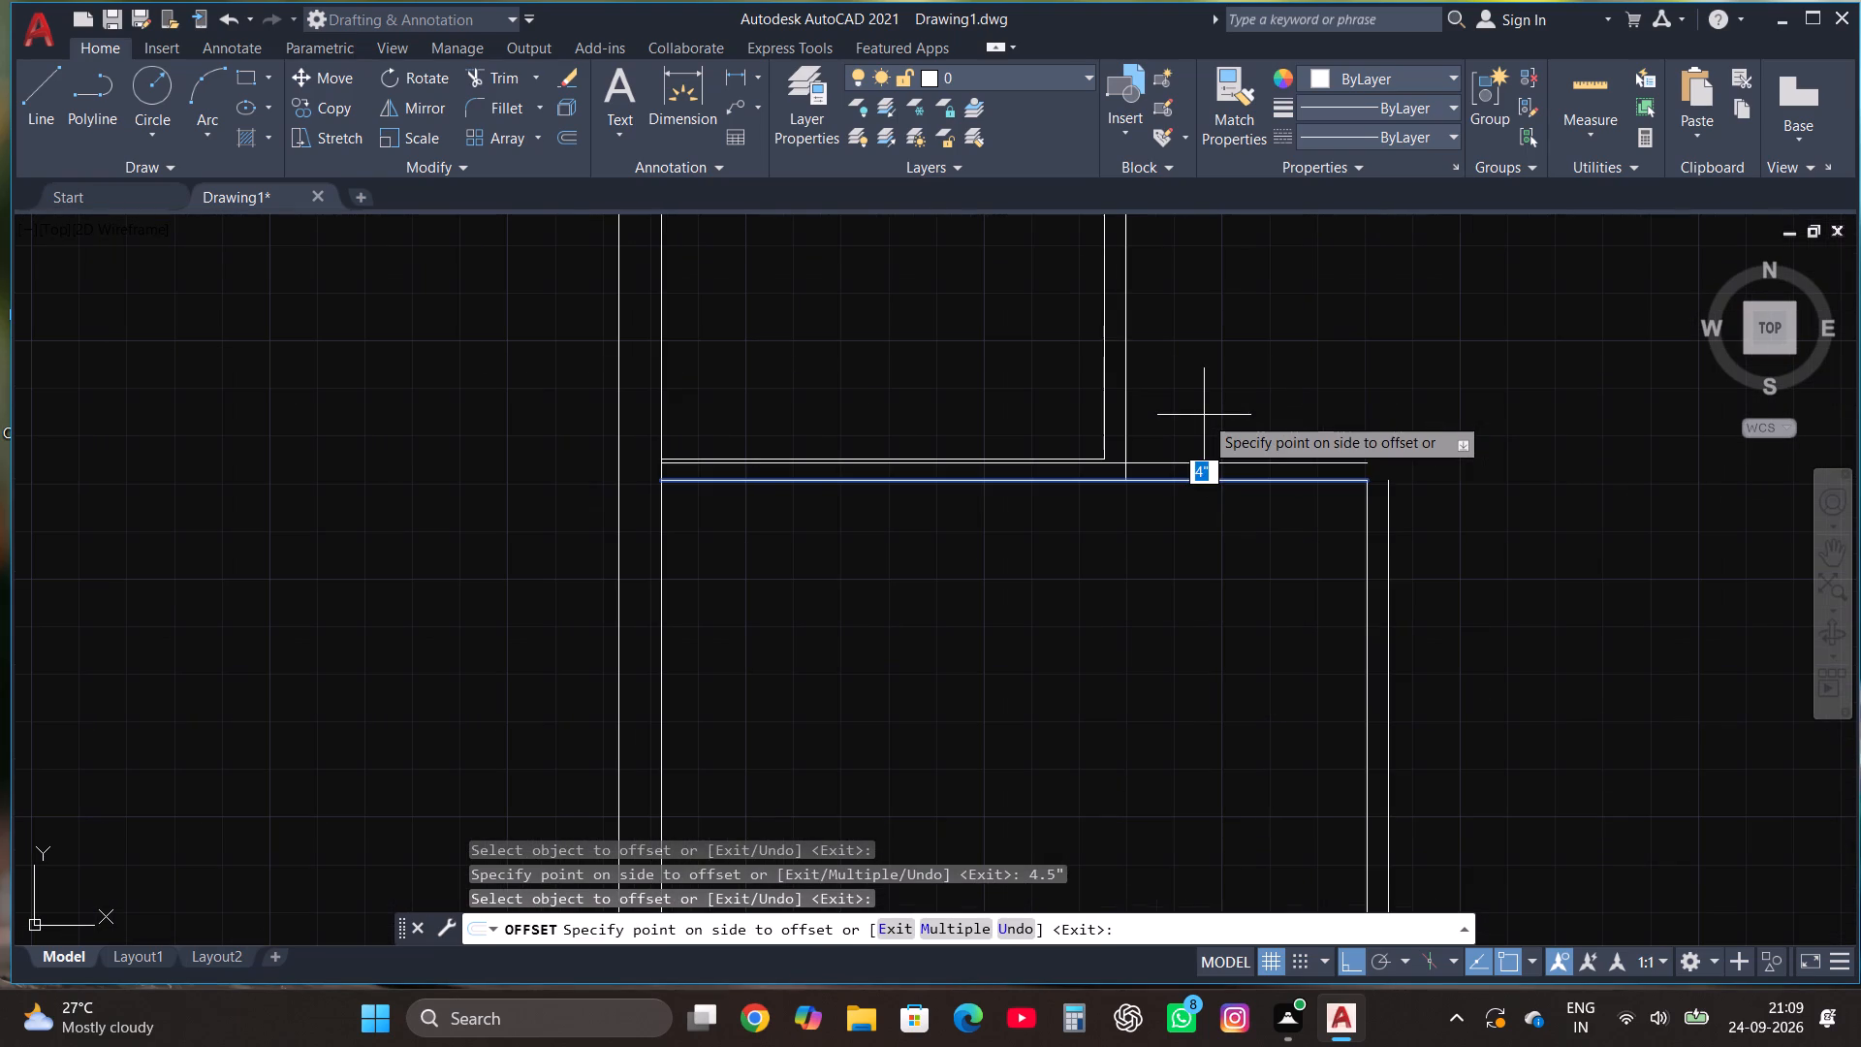
{"action": "type", "text": "4.5\""}
{"action": "key", "text": "Return"}
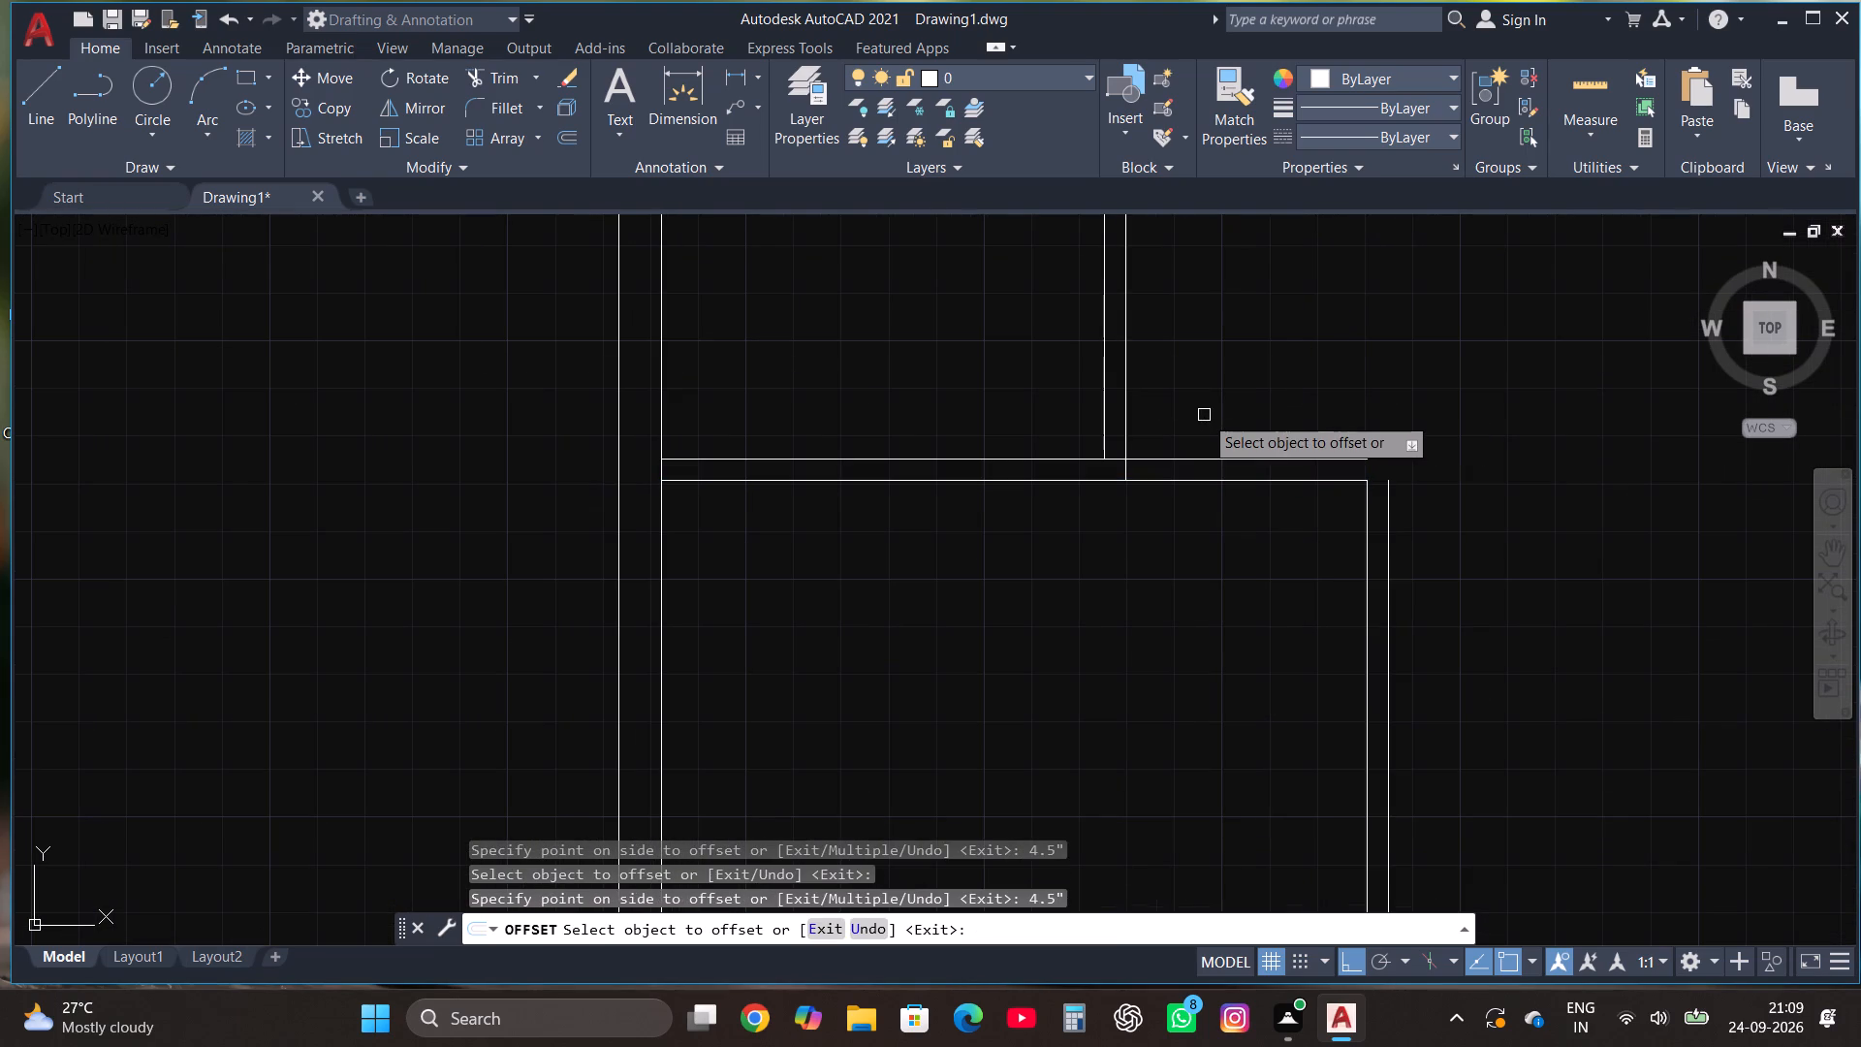
{"action": "scroll", "coordinate": [1204, 422], "scroll_direction": "down", "scroll_amount": 1}
{"action": "key", "text": "Escape"}
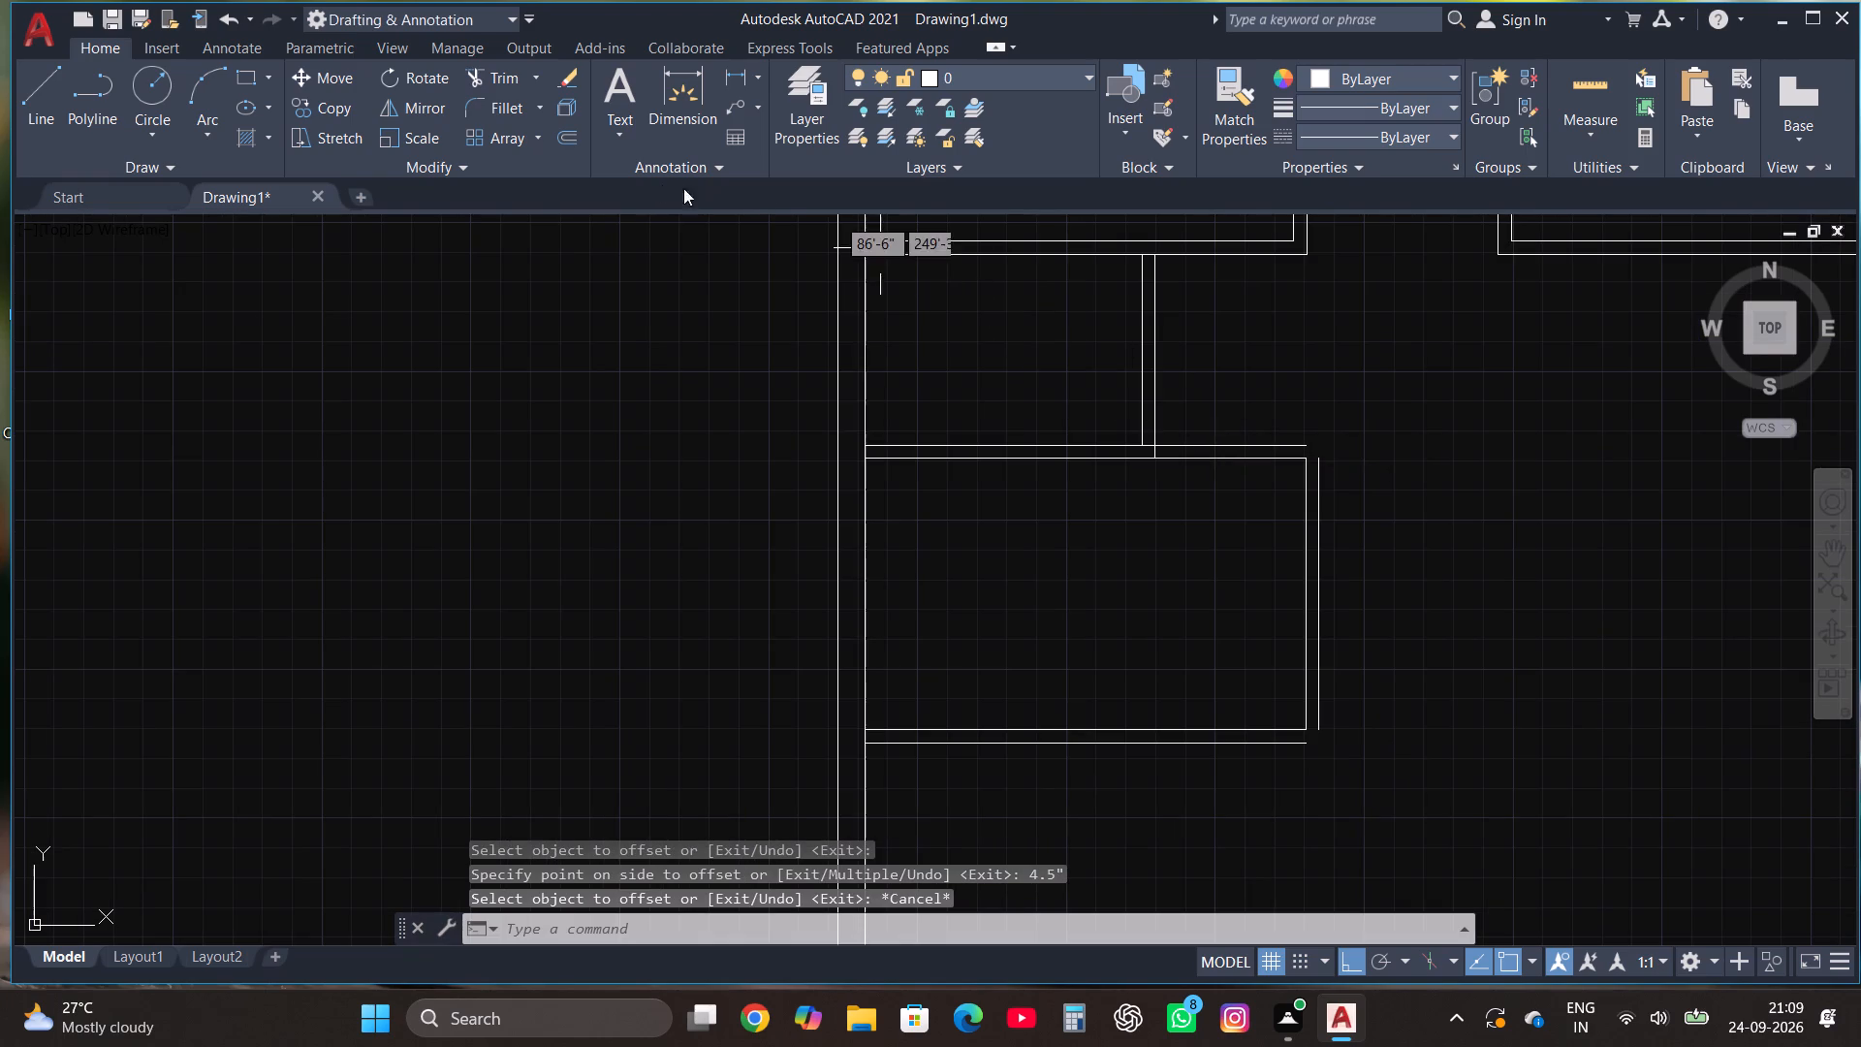
Fillet the outer wall lines of the 12'4" by 7'7" room at its upper-right and lower-right corners.
{"action": "left_click", "coordinate": [503, 109]}
{"action": "left_click", "coordinate": [1283, 450]}
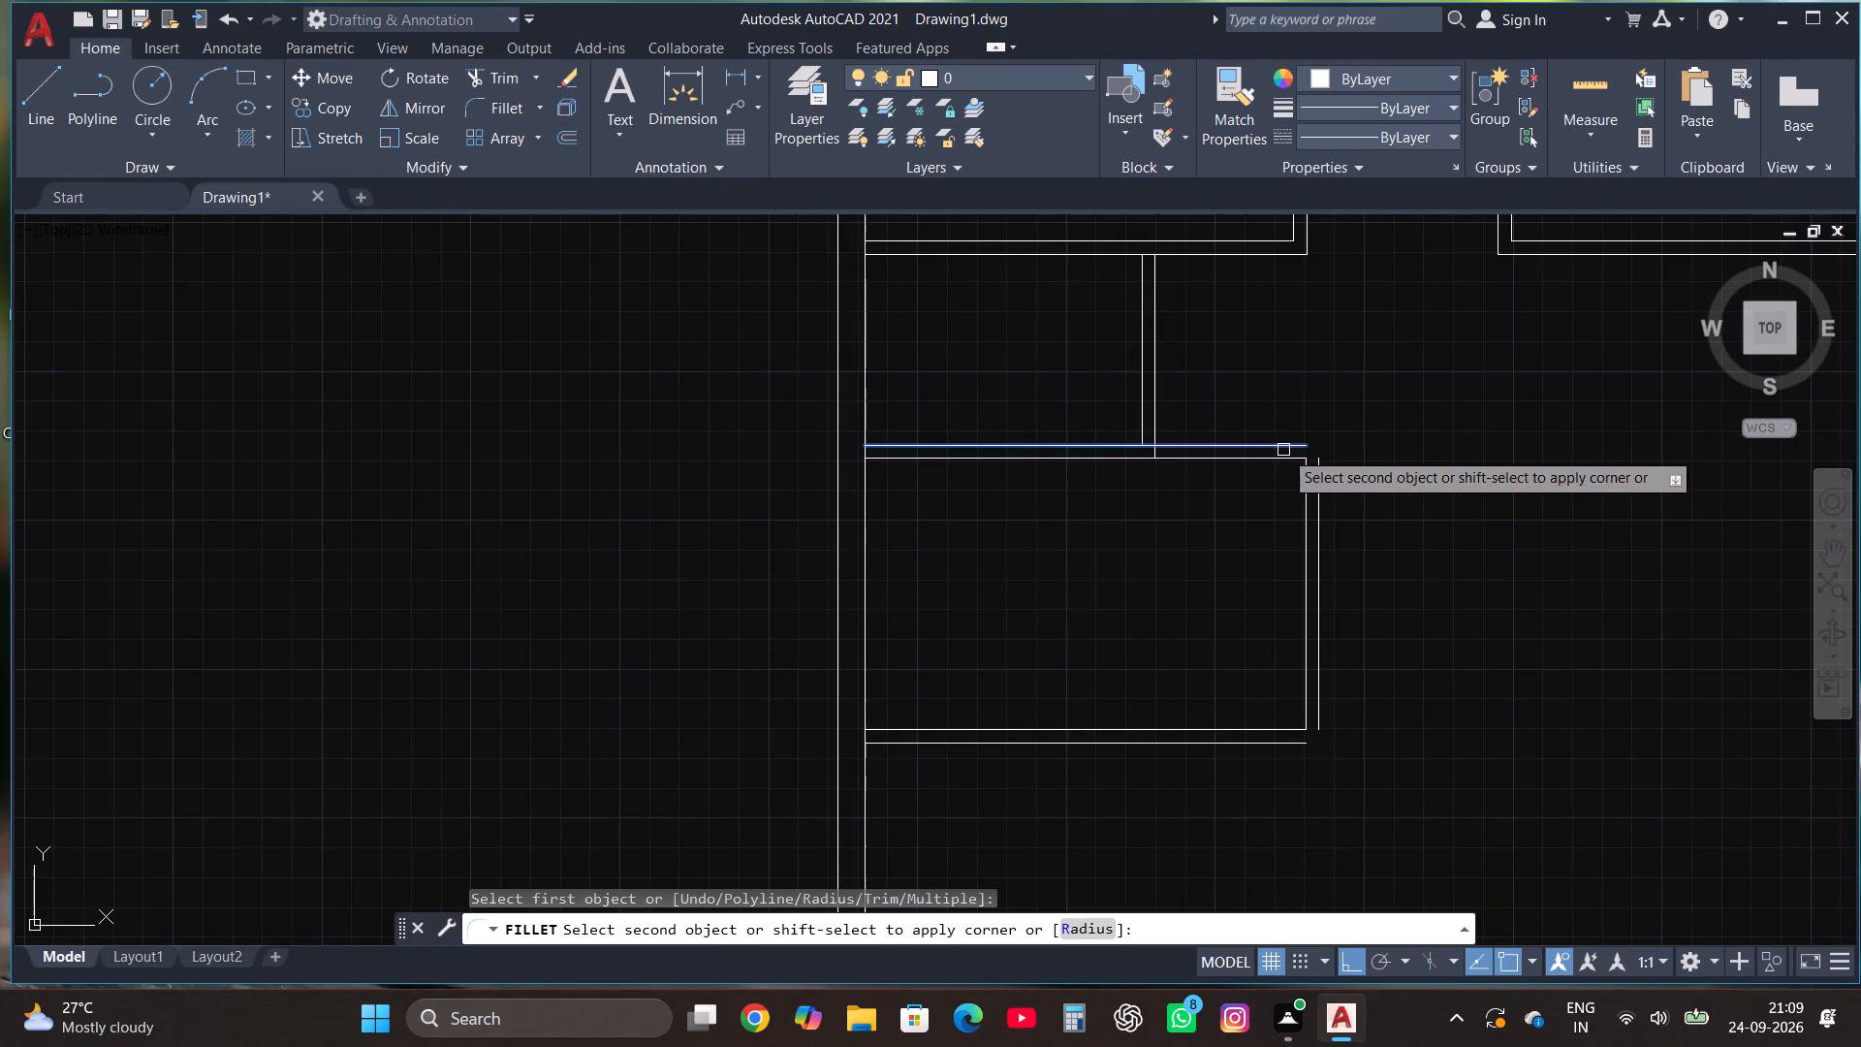
{"action": "left_click", "coordinate": [1323, 471]}
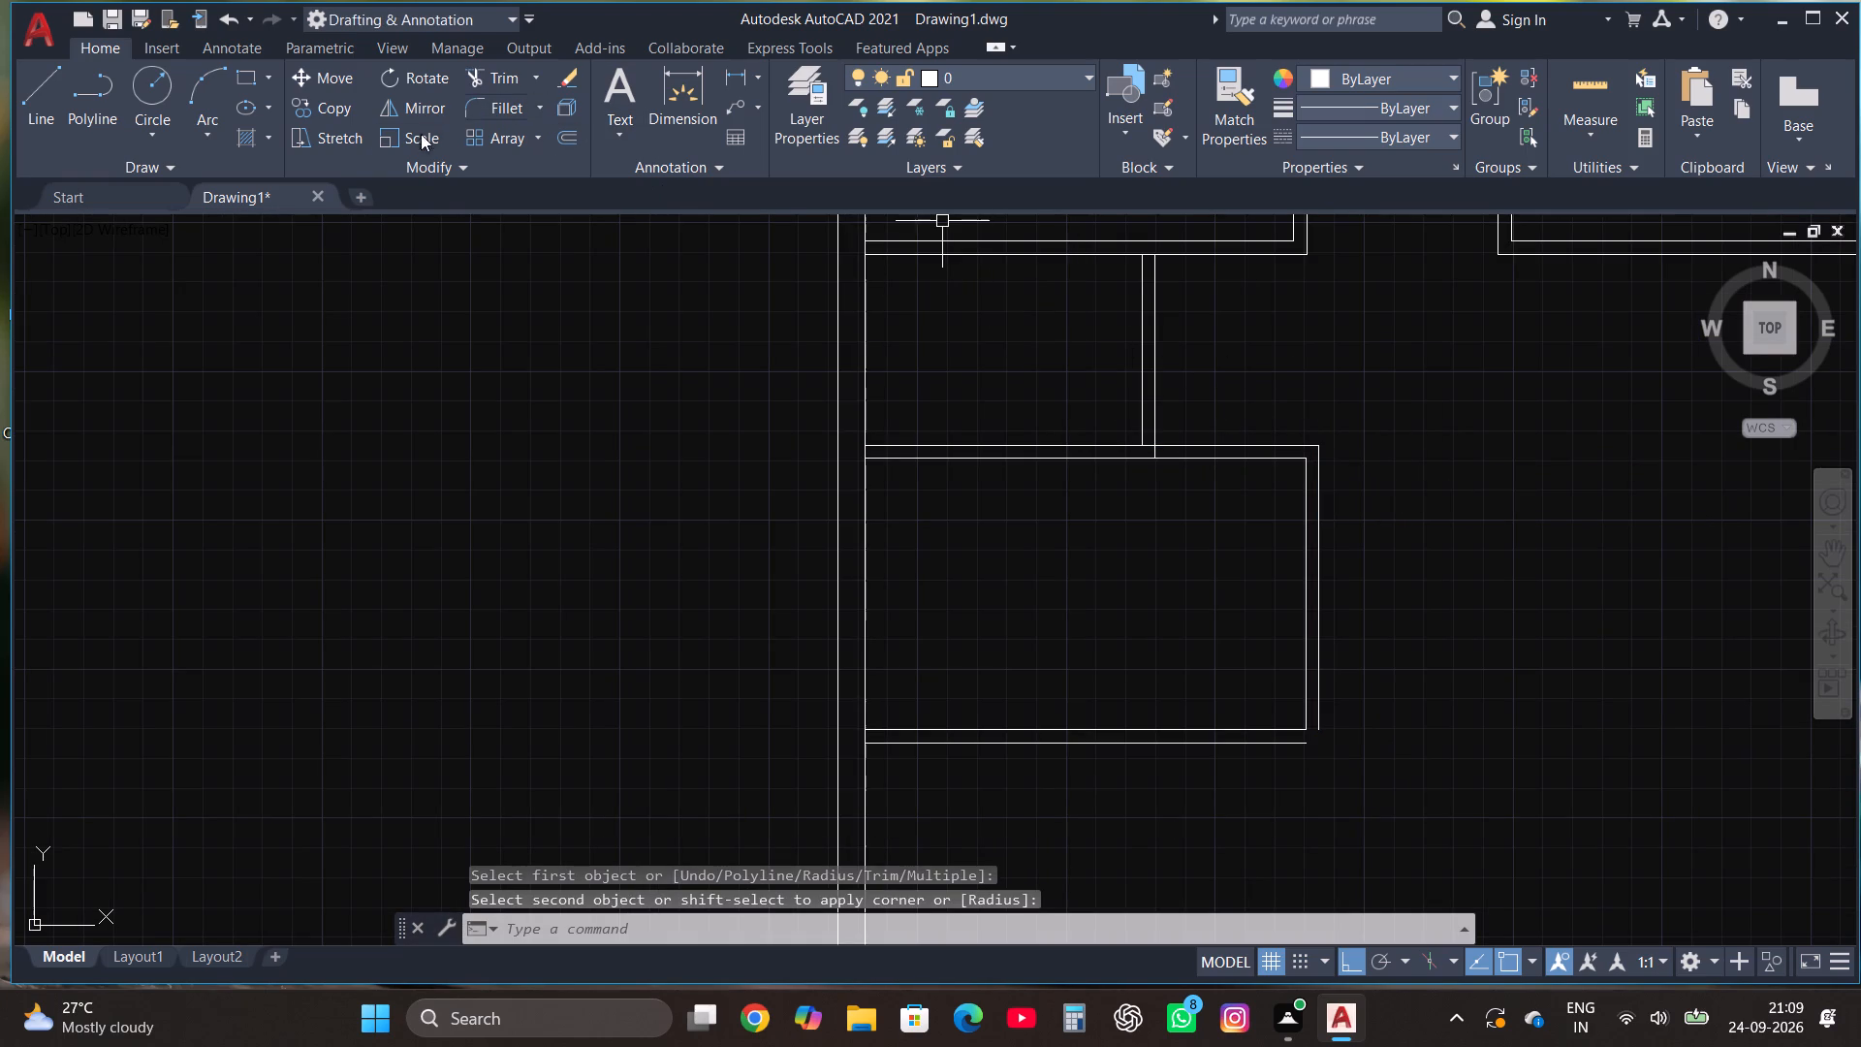
{"action": "left_click", "coordinate": [509, 110]}
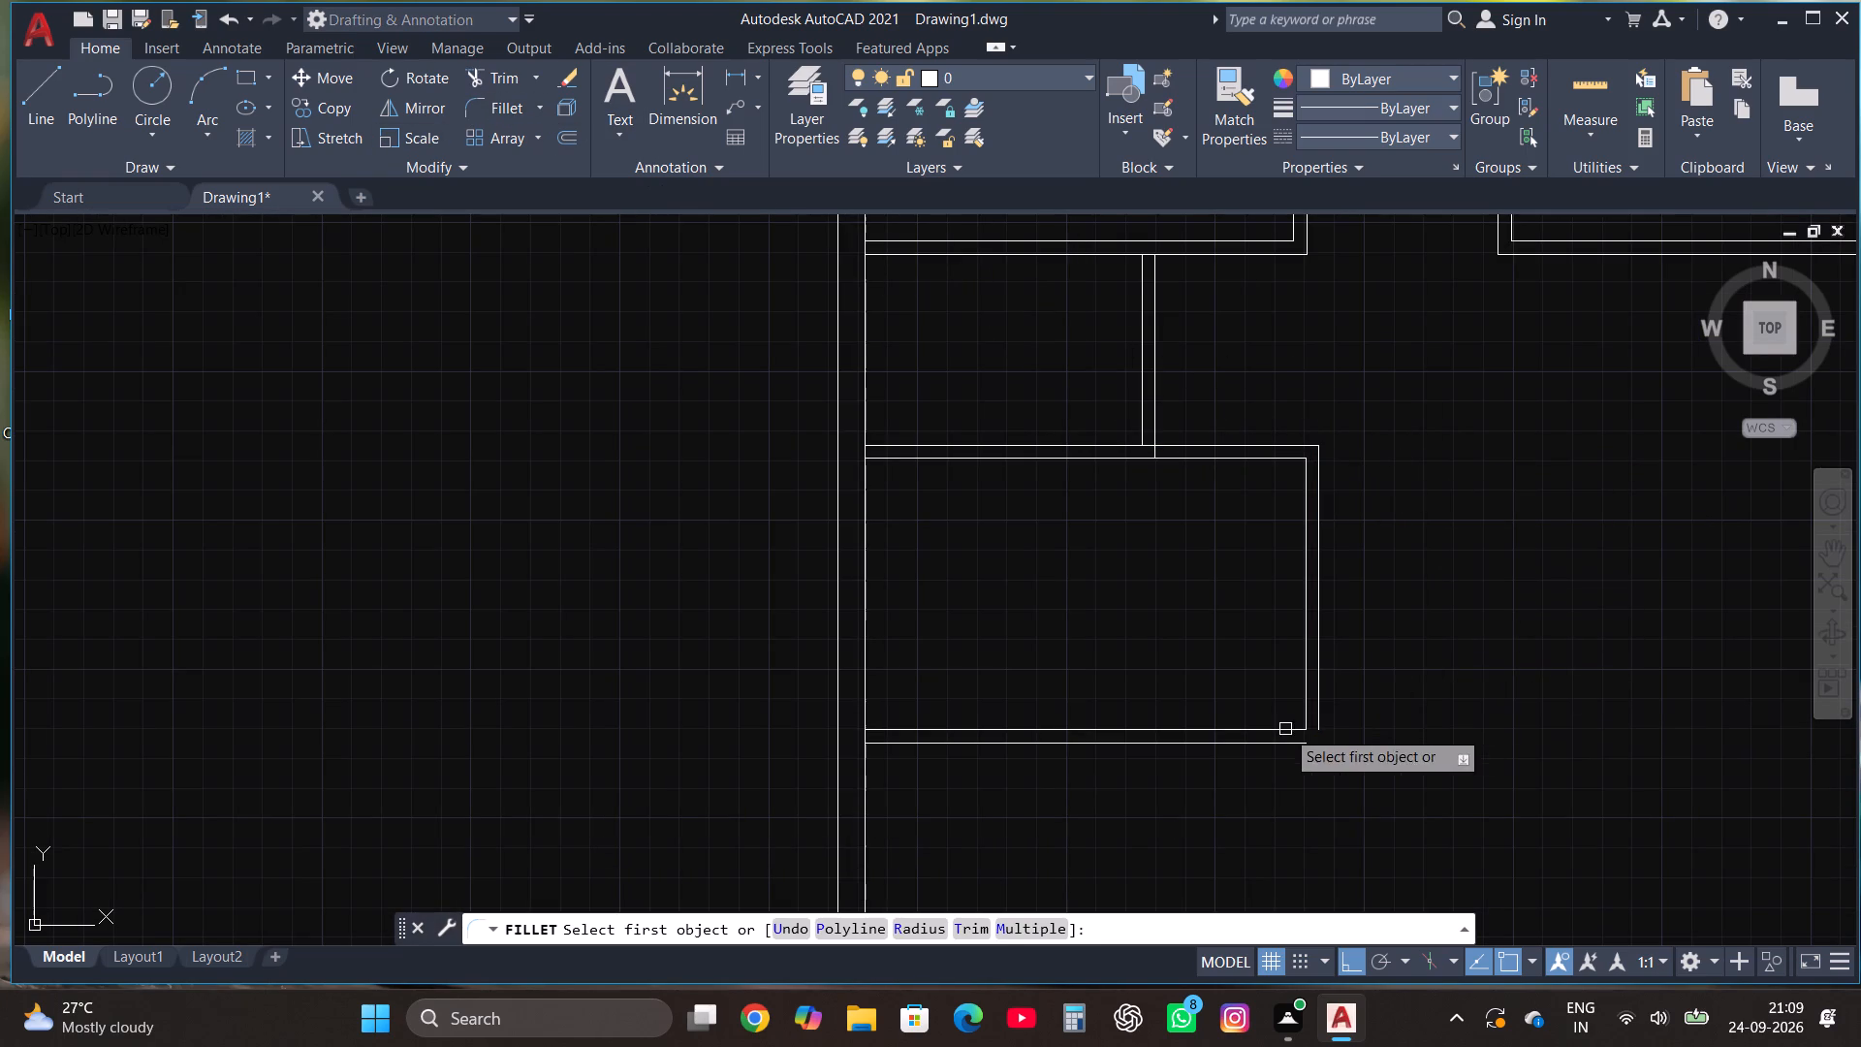
{"action": "left_click", "coordinate": [1273, 741]}
{"action": "left_click", "coordinate": [1318, 719]}
{"action": "key", "text": "Escape"}
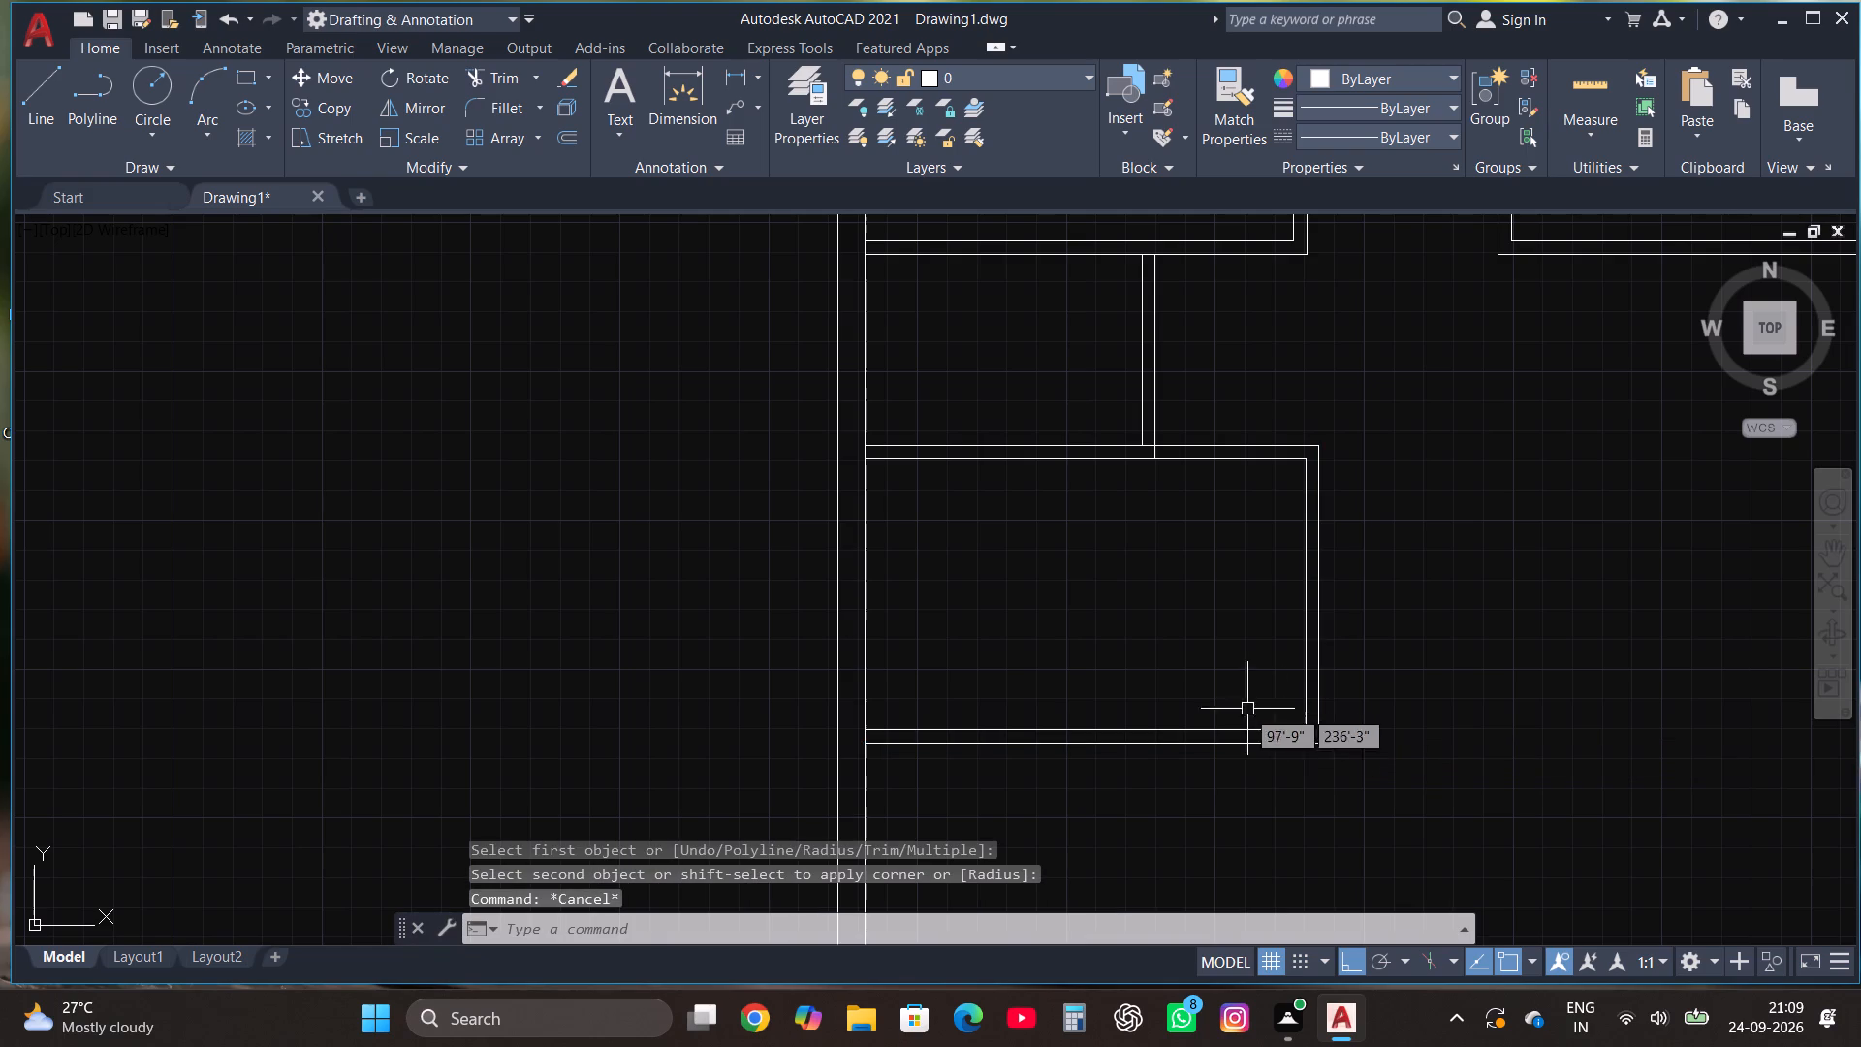
Trim the overlapping line segments where the 7'9" by 5'4" room's right partition meets the upper wall of the 12'4" by 7'7" room.
{"action": "scroll", "coordinate": [1194, 416], "scroll_direction": "up", "scroll_amount": 1}
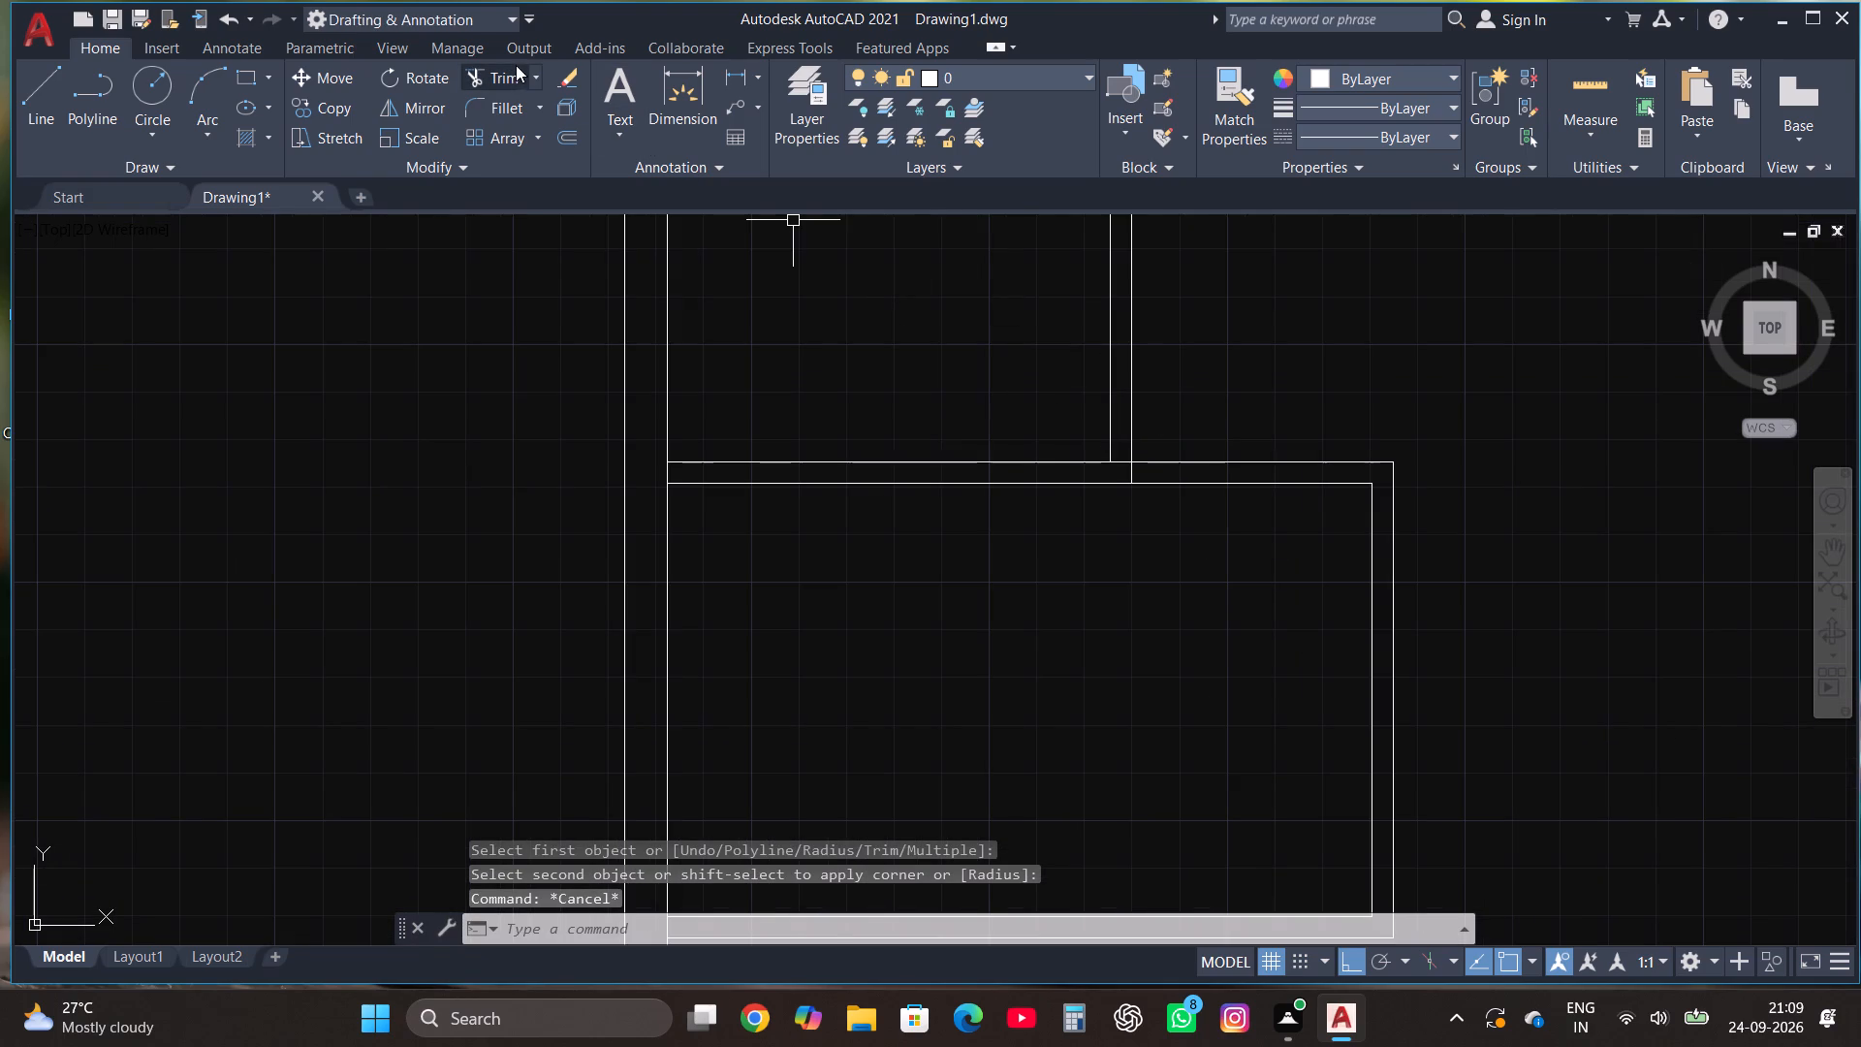
{"action": "left_click", "coordinate": [511, 65]}
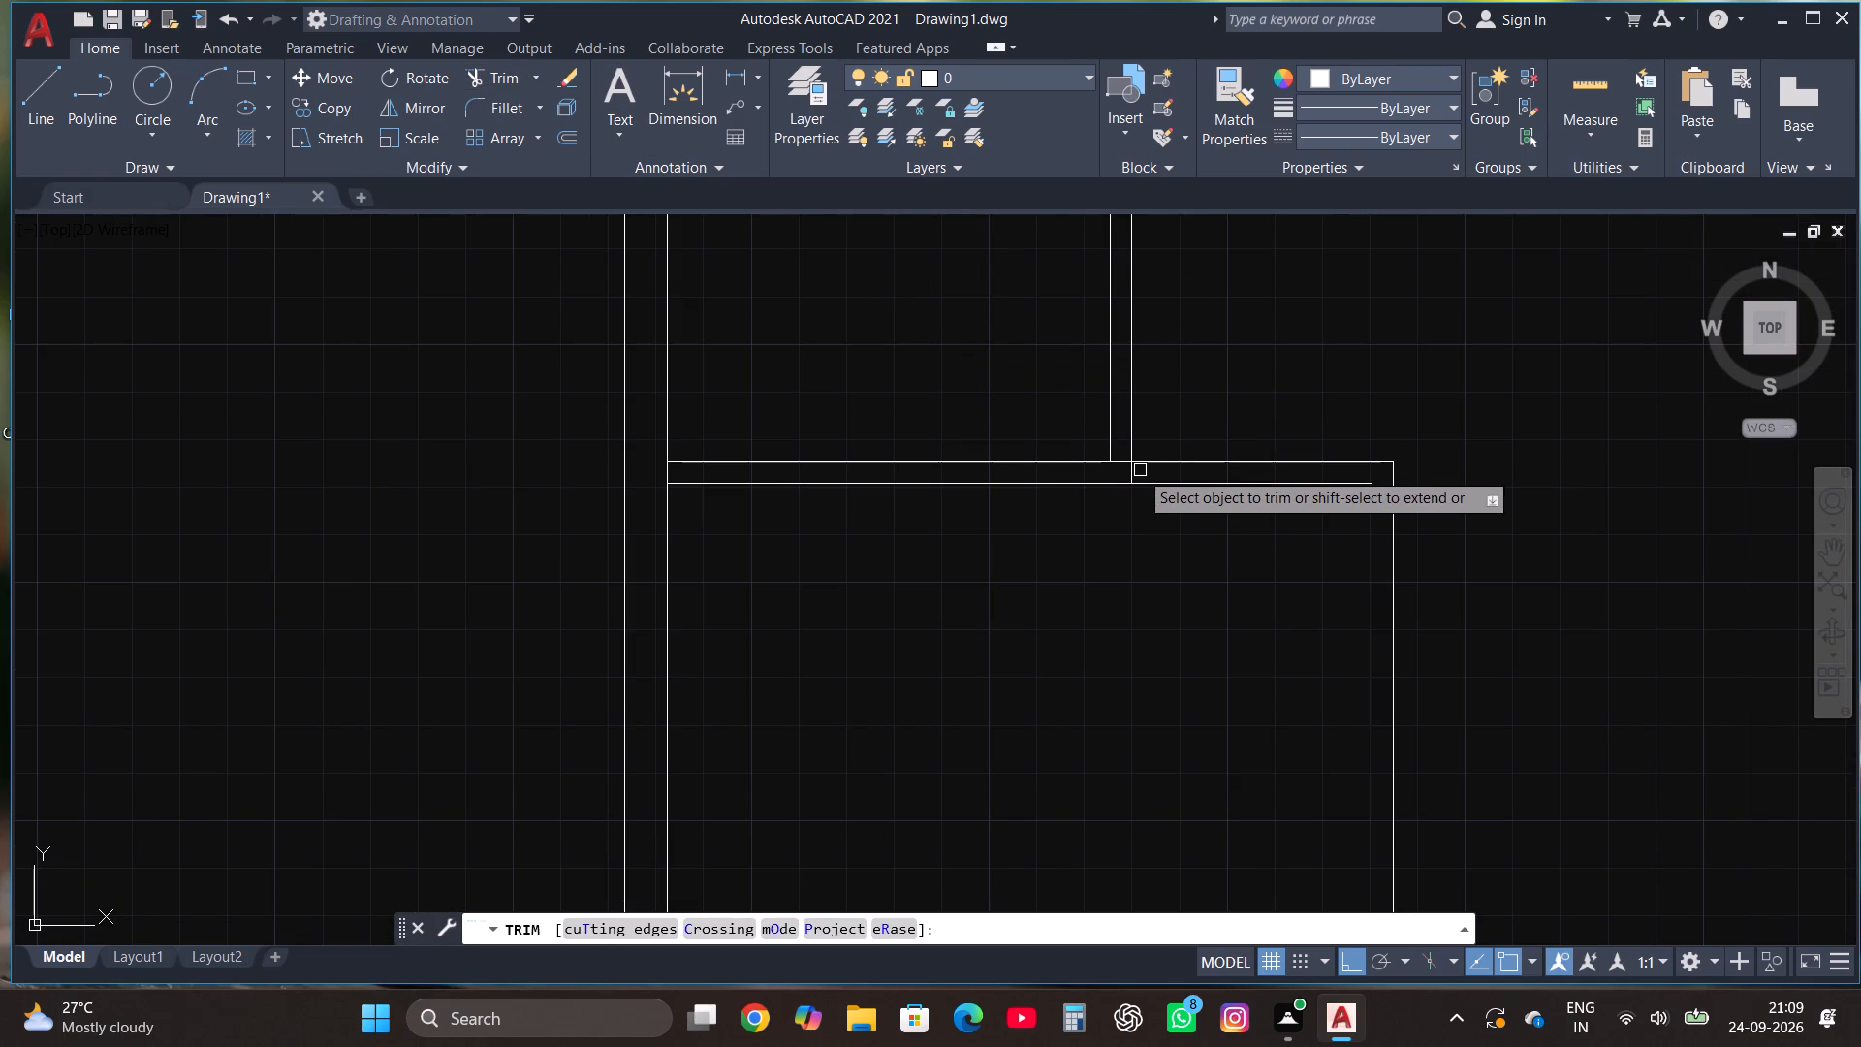
{"action": "left_click", "coordinate": [1131, 470]}
{"action": "left_click", "coordinate": [1123, 464]}
{"action": "key", "text": "Escape"}
Draw a horizontal line from the 12'4" by 7'7" room's lower-right outer corner to the right outer wall, trimming its overhang at the inner face.
{"action": "scroll", "coordinate": [1093, 410], "scroll_direction": "down", "scroll_amount": 3}
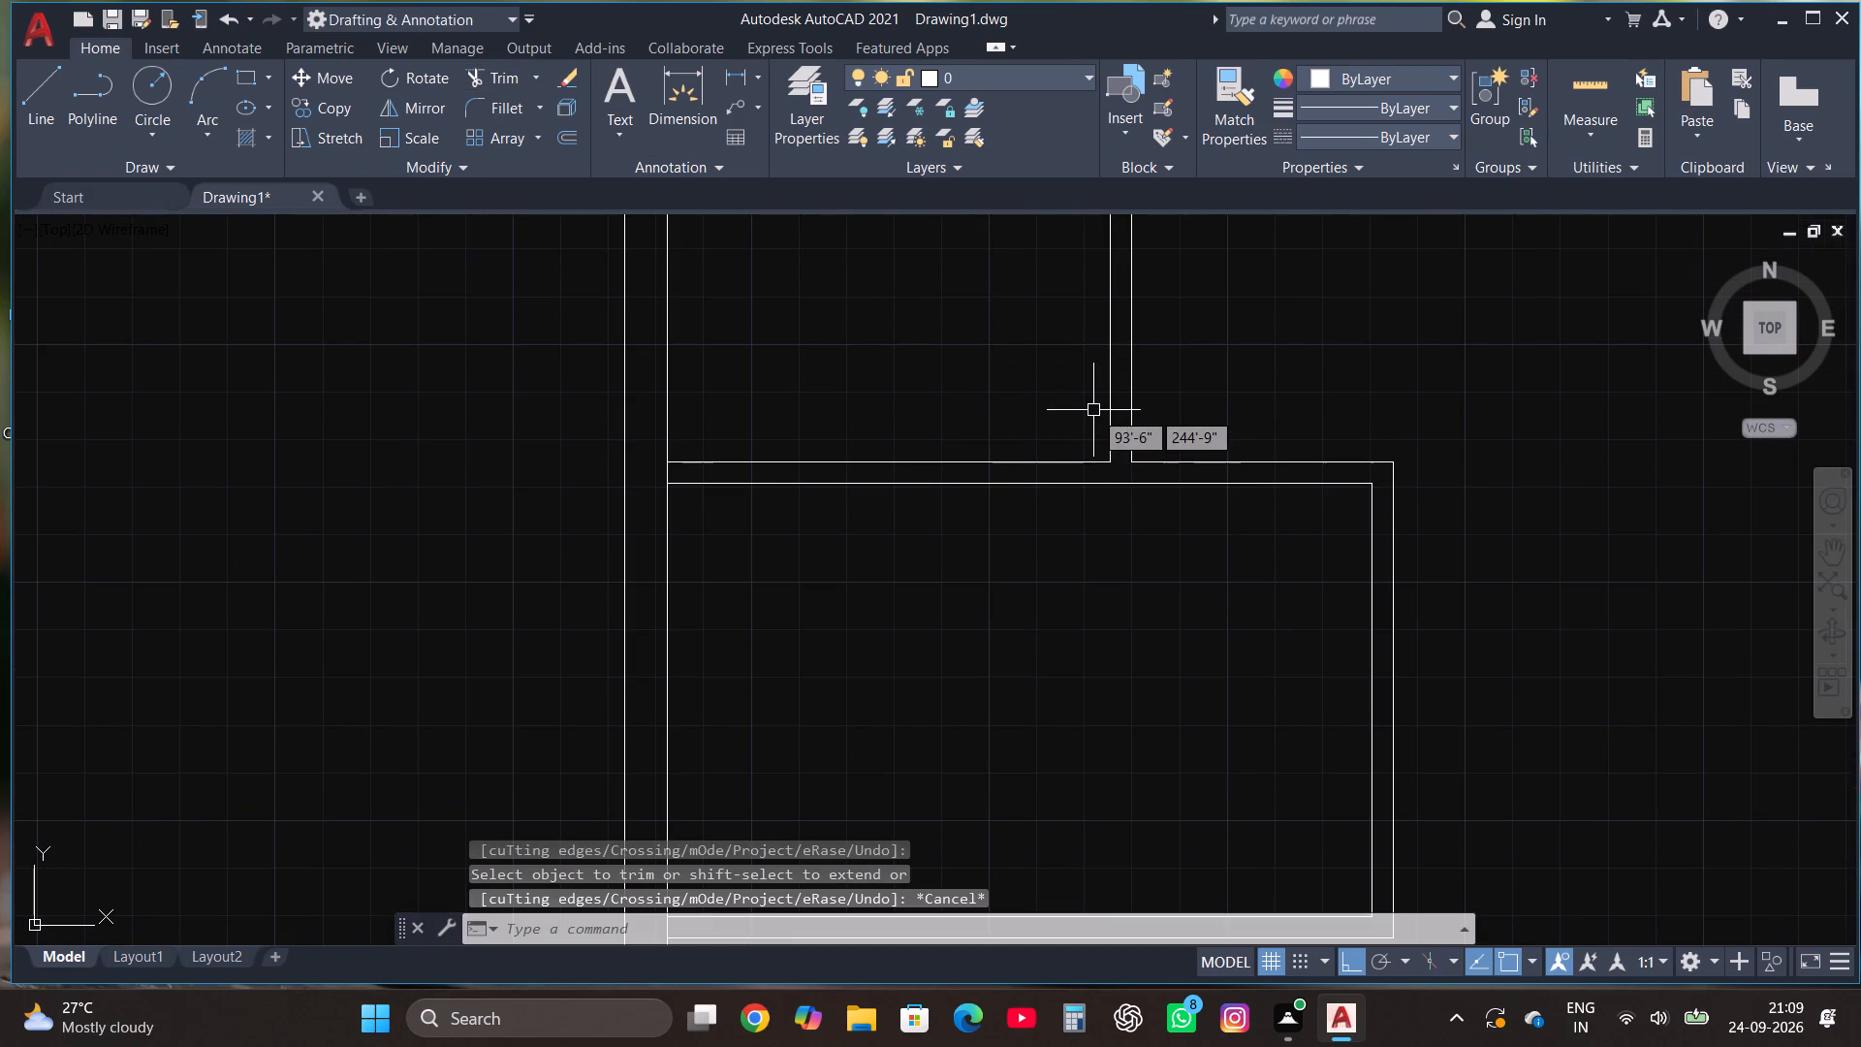
{"action": "scroll", "coordinate": [976, 615], "scroll_direction": "down", "scroll_amount": 1}
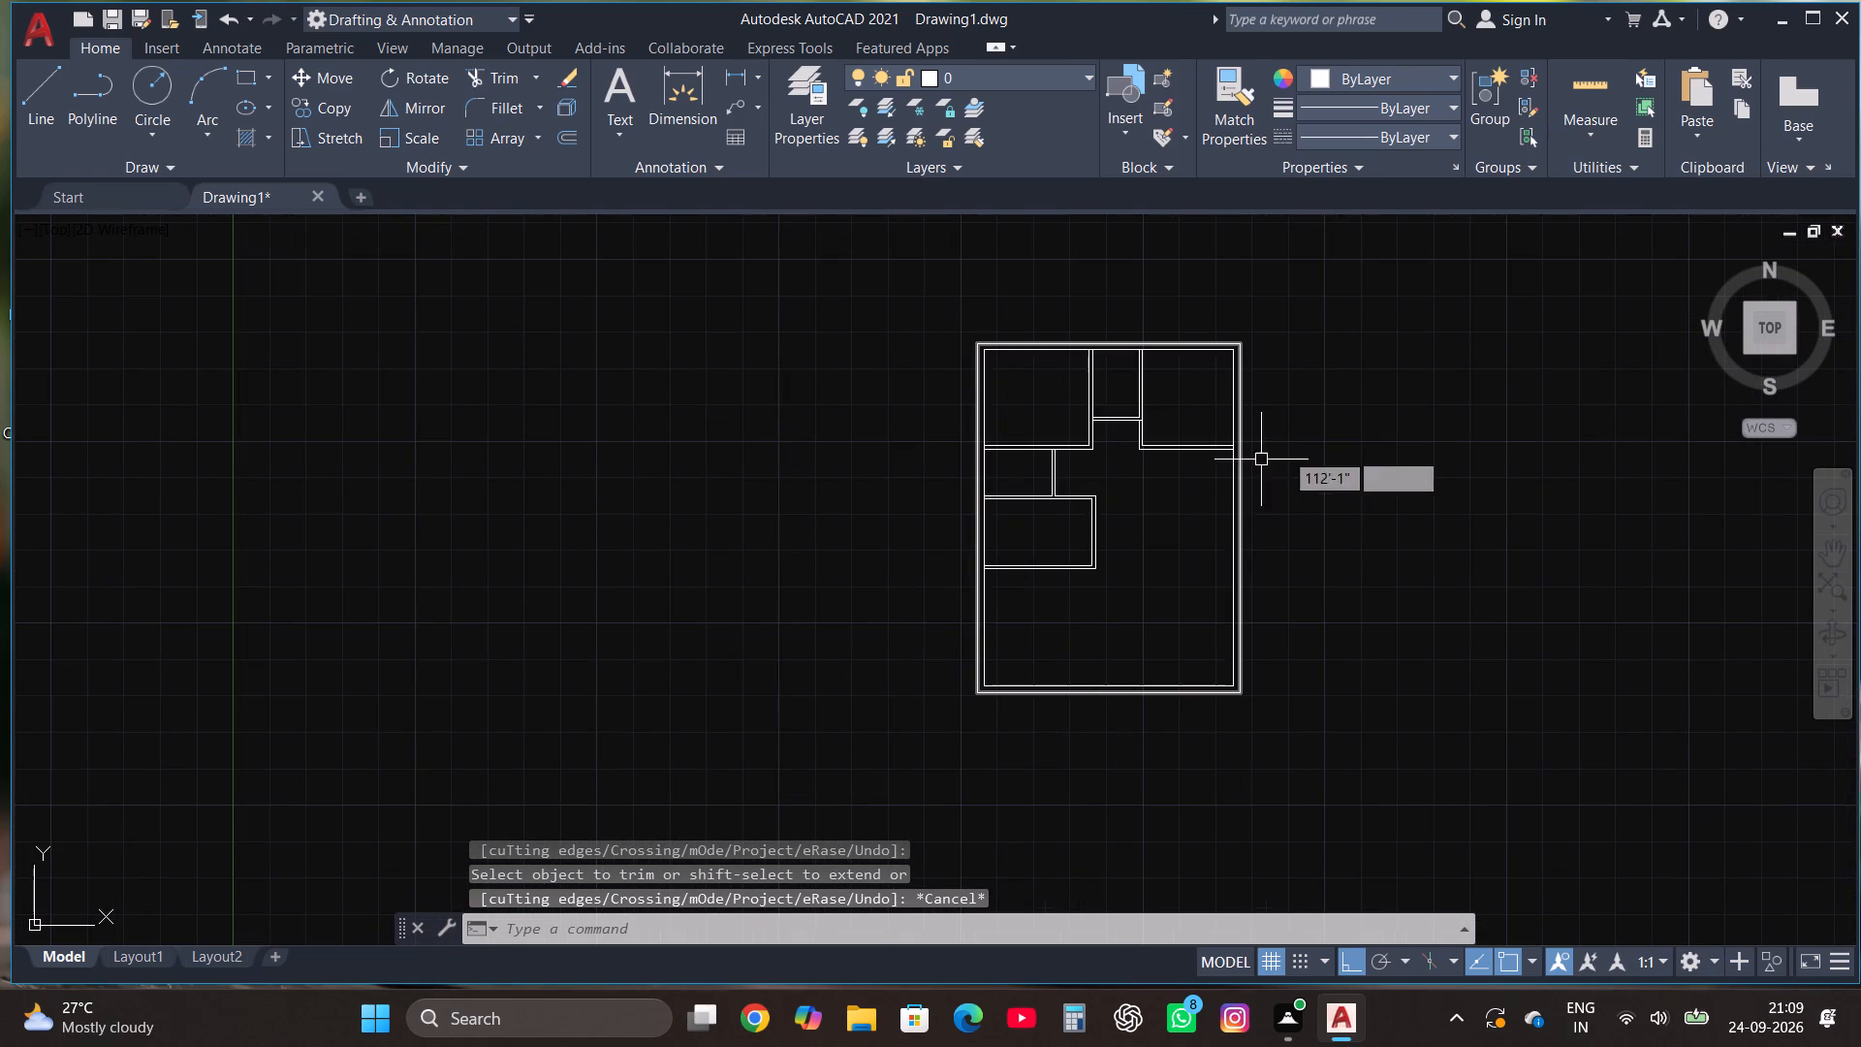
{"action": "scroll", "coordinate": [1256, 497], "scroll_direction": "up", "scroll_amount": 1}
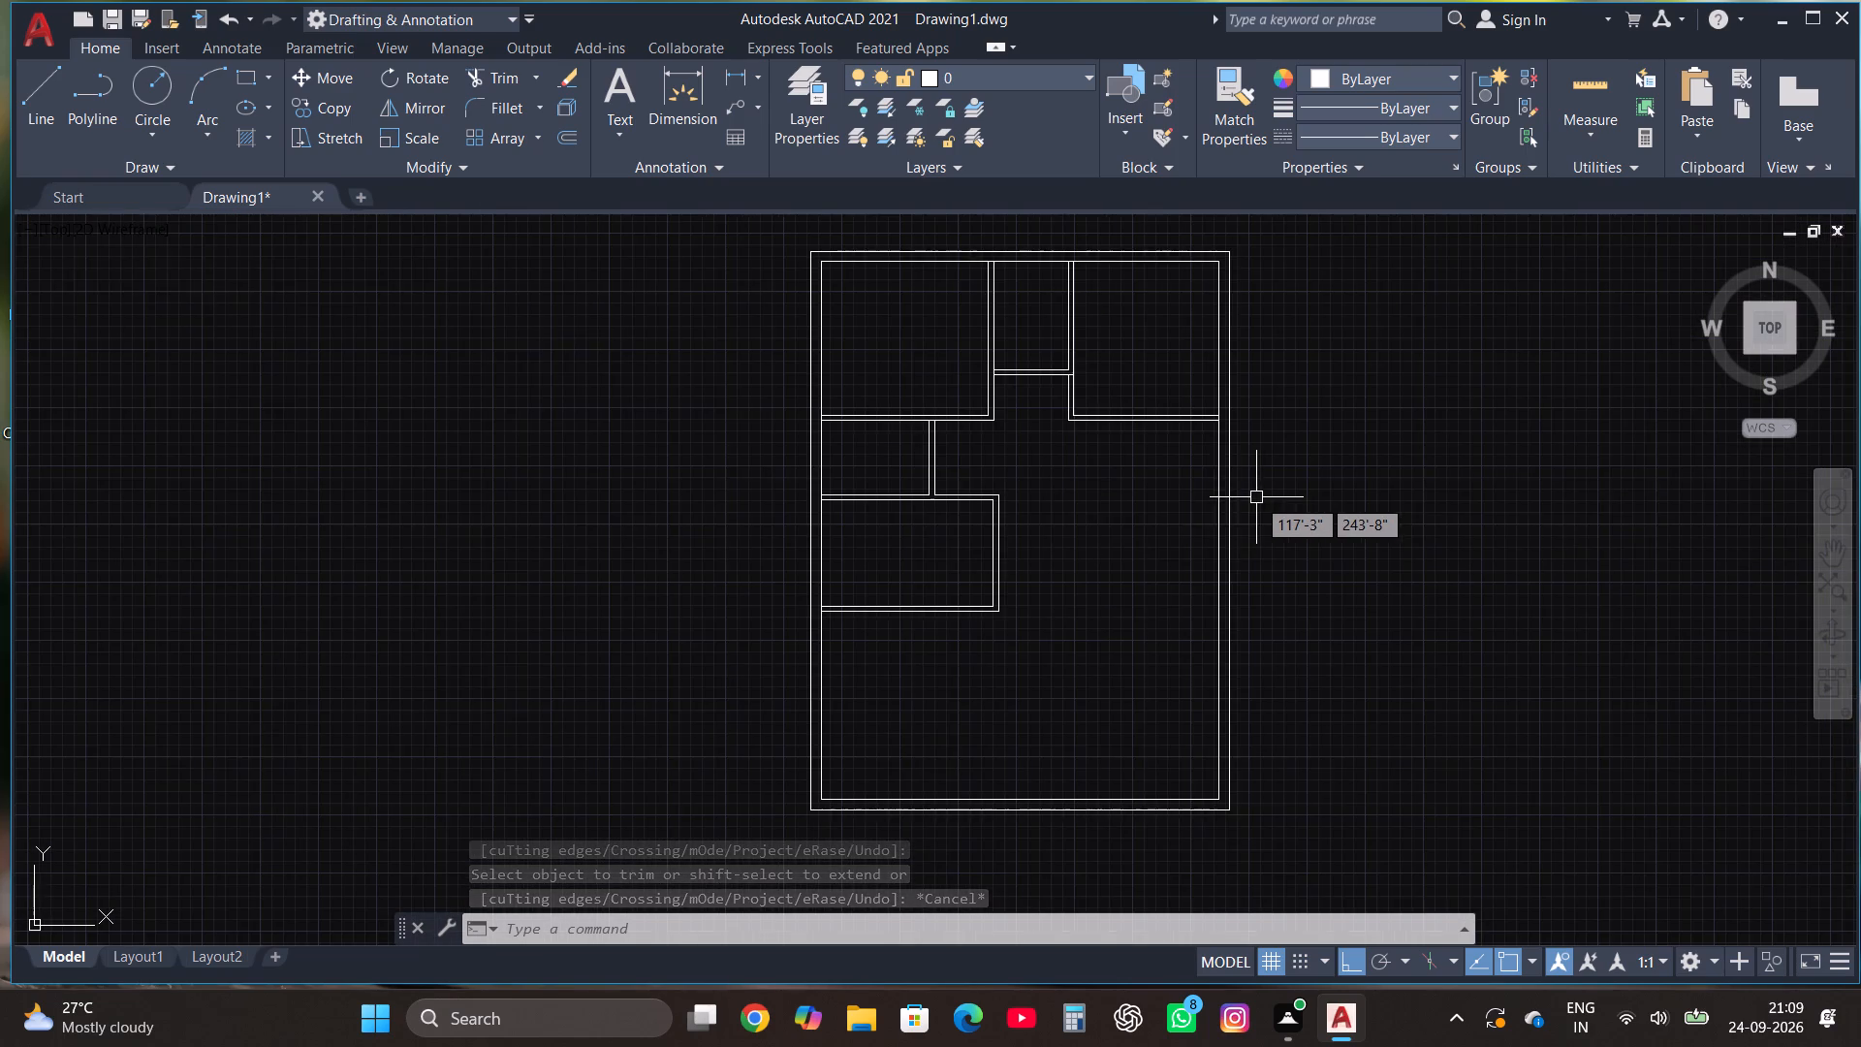
{"action": "left_click", "coordinate": [39, 106]}
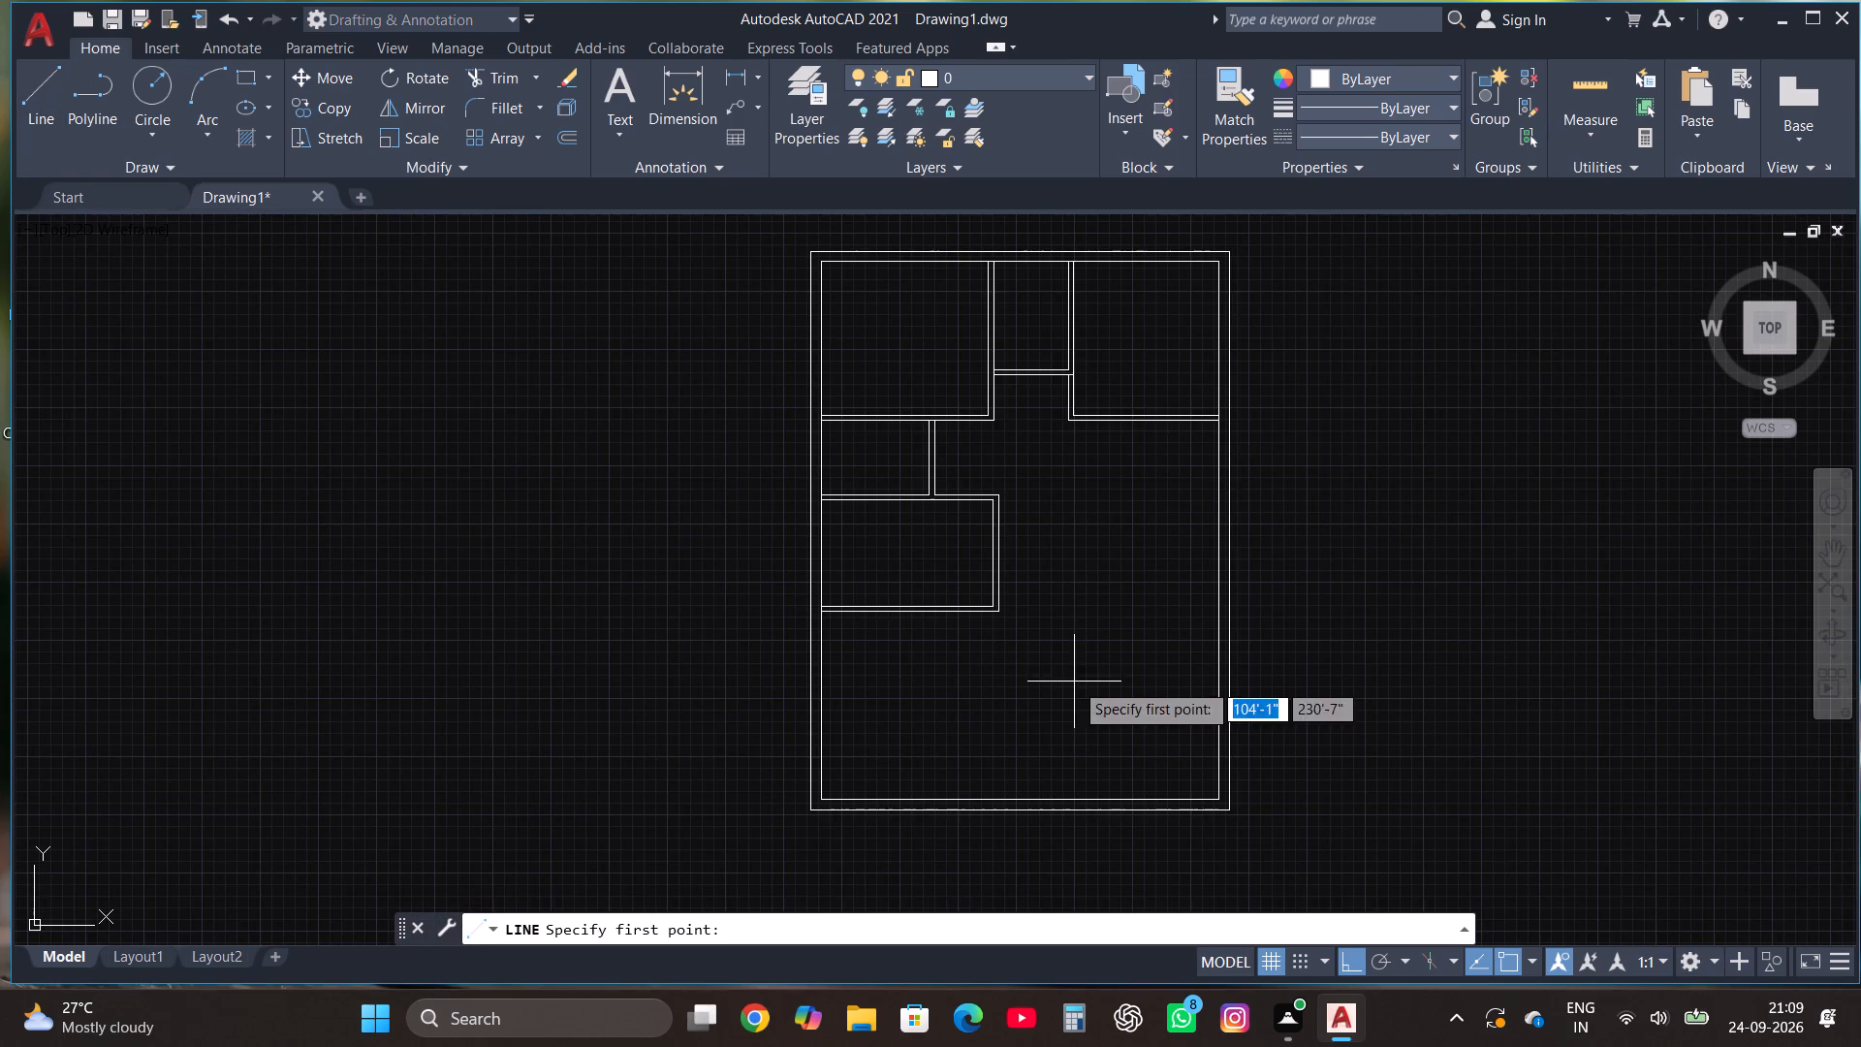
{"action": "scroll", "coordinate": [1026, 624], "scroll_direction": "up", "scroll_amount": 1}
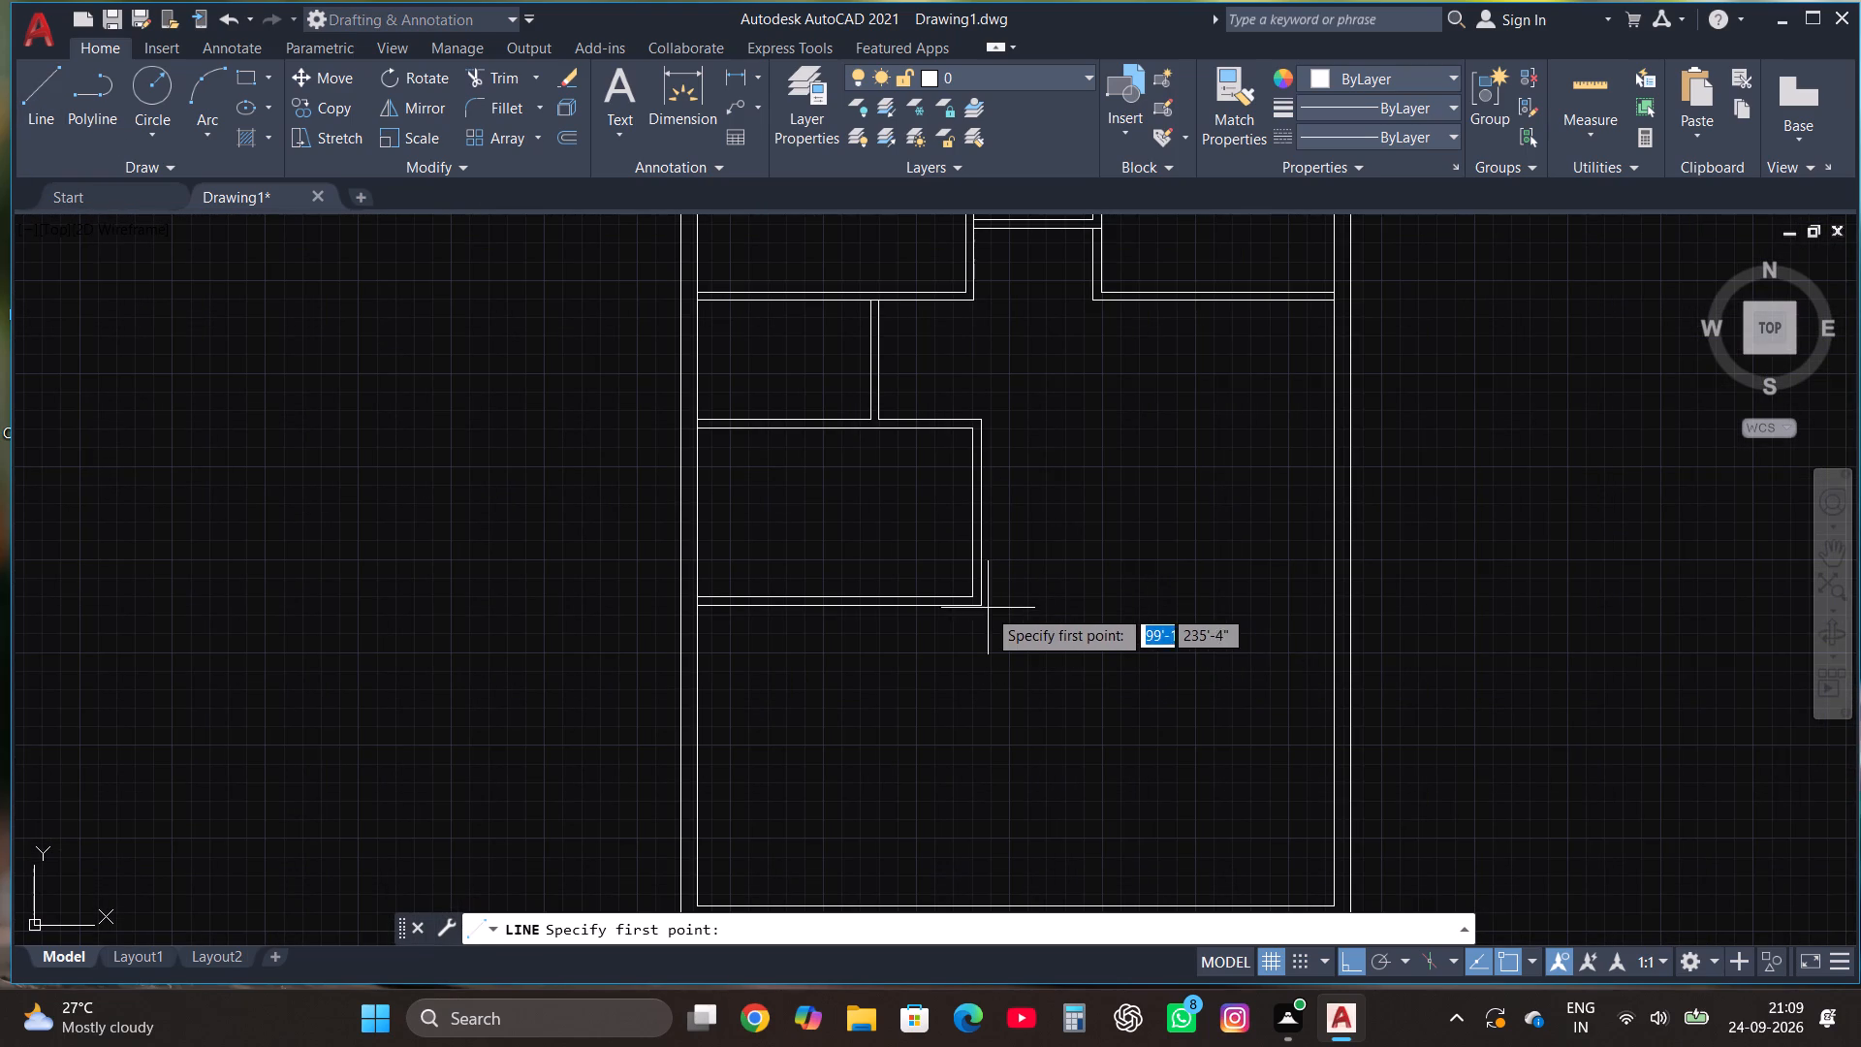
{"action": "left_click", "coordinate": [983, 603]}
{"action": "scroll", "coordinate": [1325, 605], "scroll_direction": "up", "scroll_amount": 3}
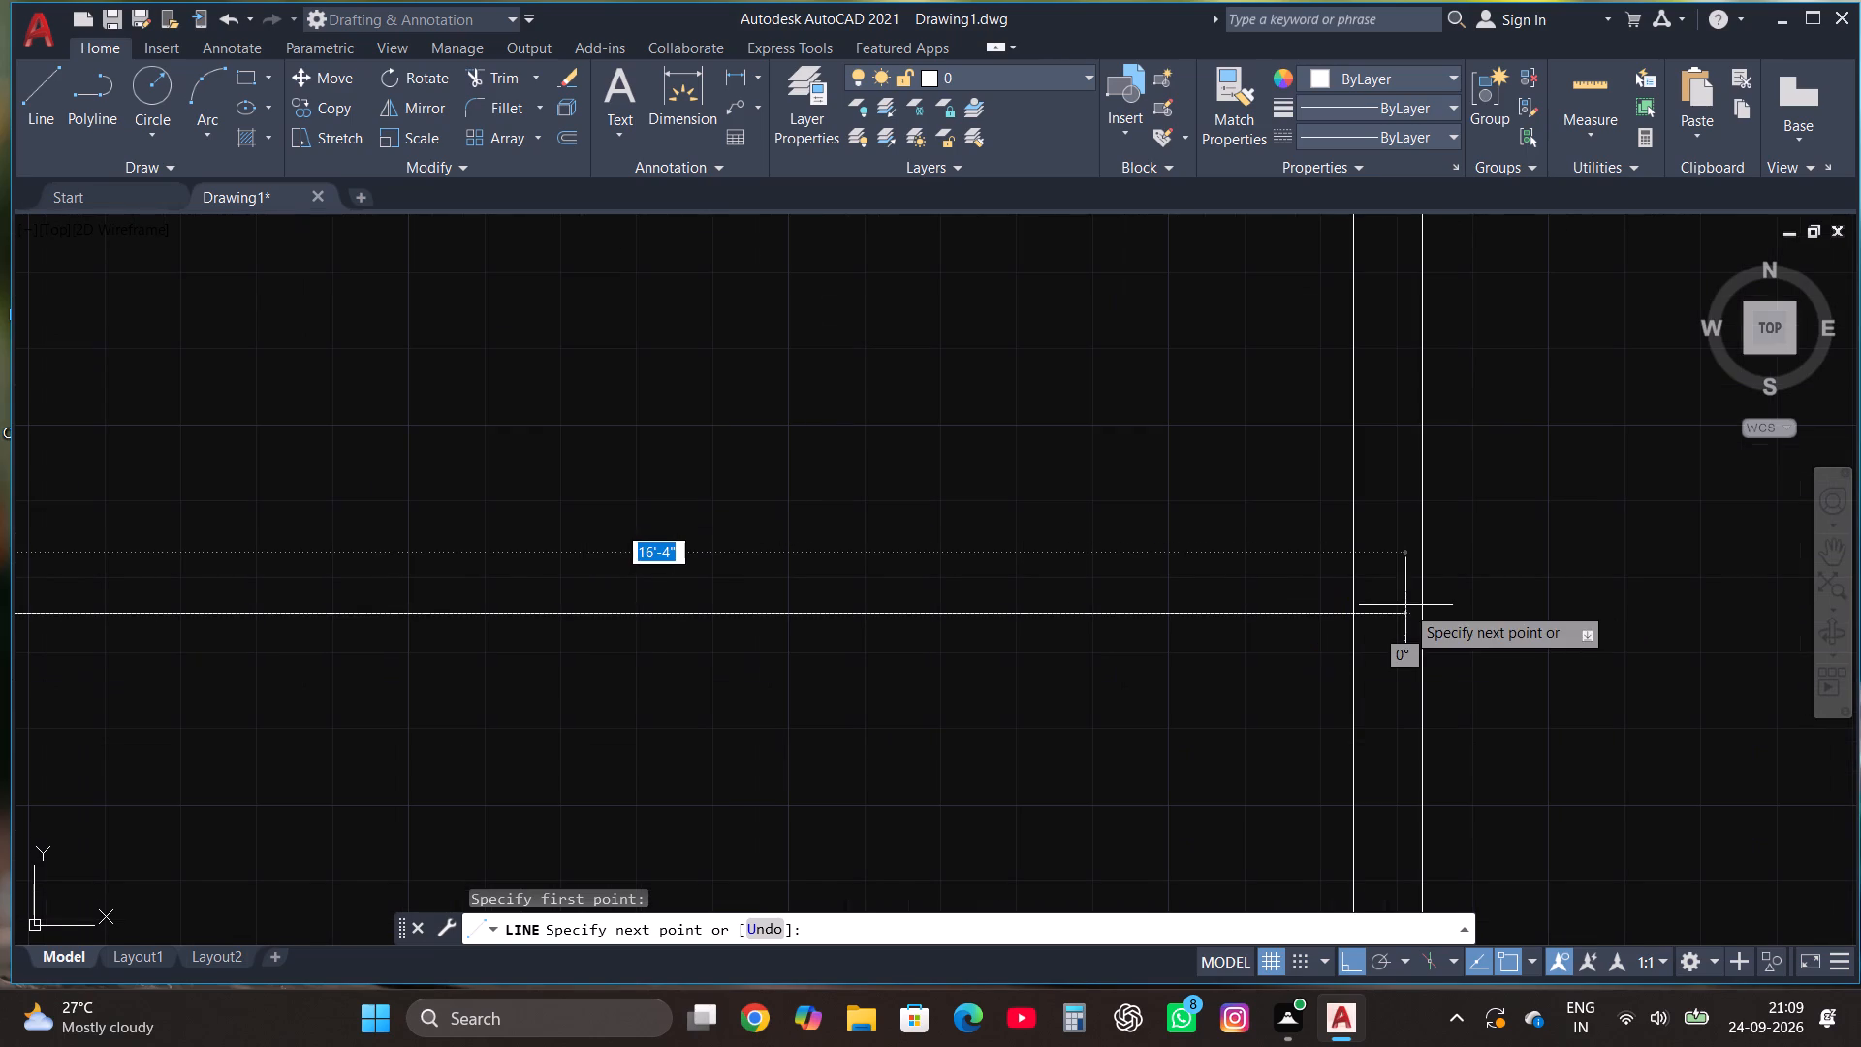
{"action": "left_click", "coordinate": [1405, 605]}
{"action": "key", "text": "Escape"}
{"action": "left_click", "coordinate": [514, 75]}
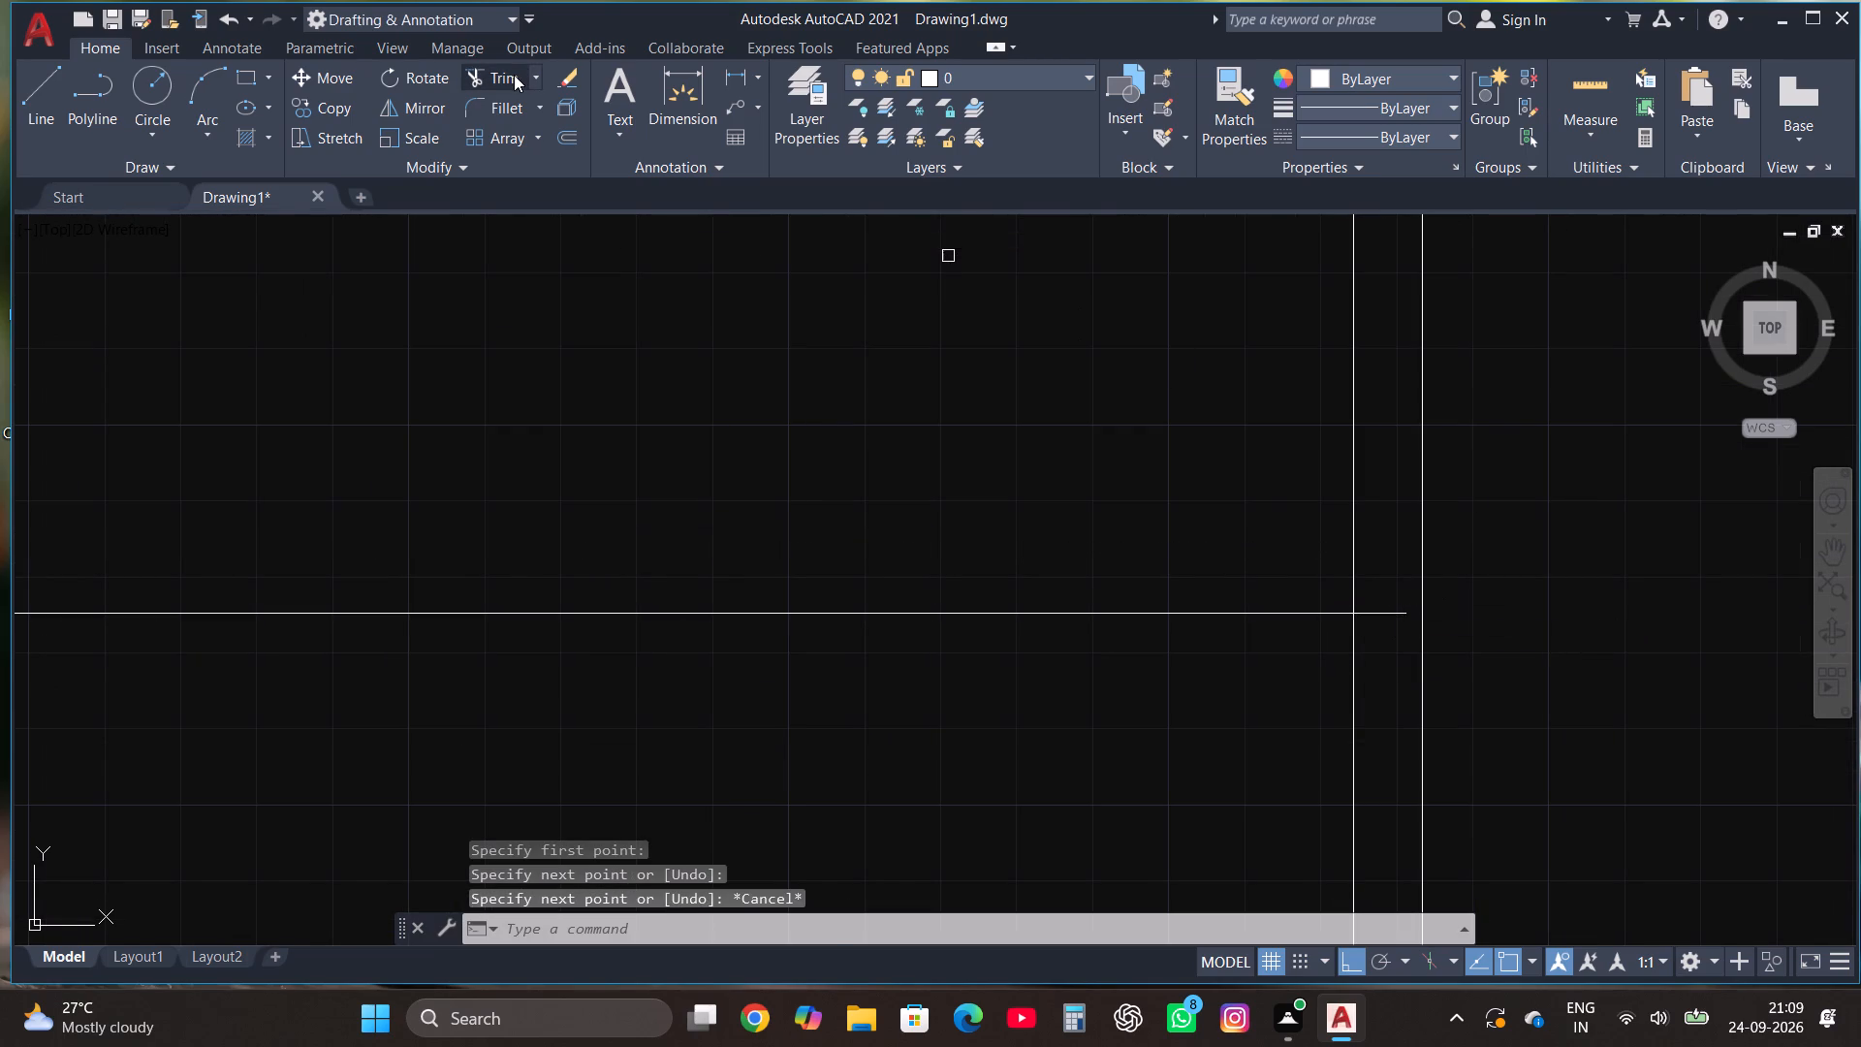
{"action": "left_click", "coordinate": [1374, 612]}
{"action": "key", "text": "Escape"}
Copy the new horizontal line 4.5" upward to form the partition running to the right outer wall.
{"action": "scroll", "coordinate": [1375, 614], "scroll_direction": "down", "scroll_amount": 2}
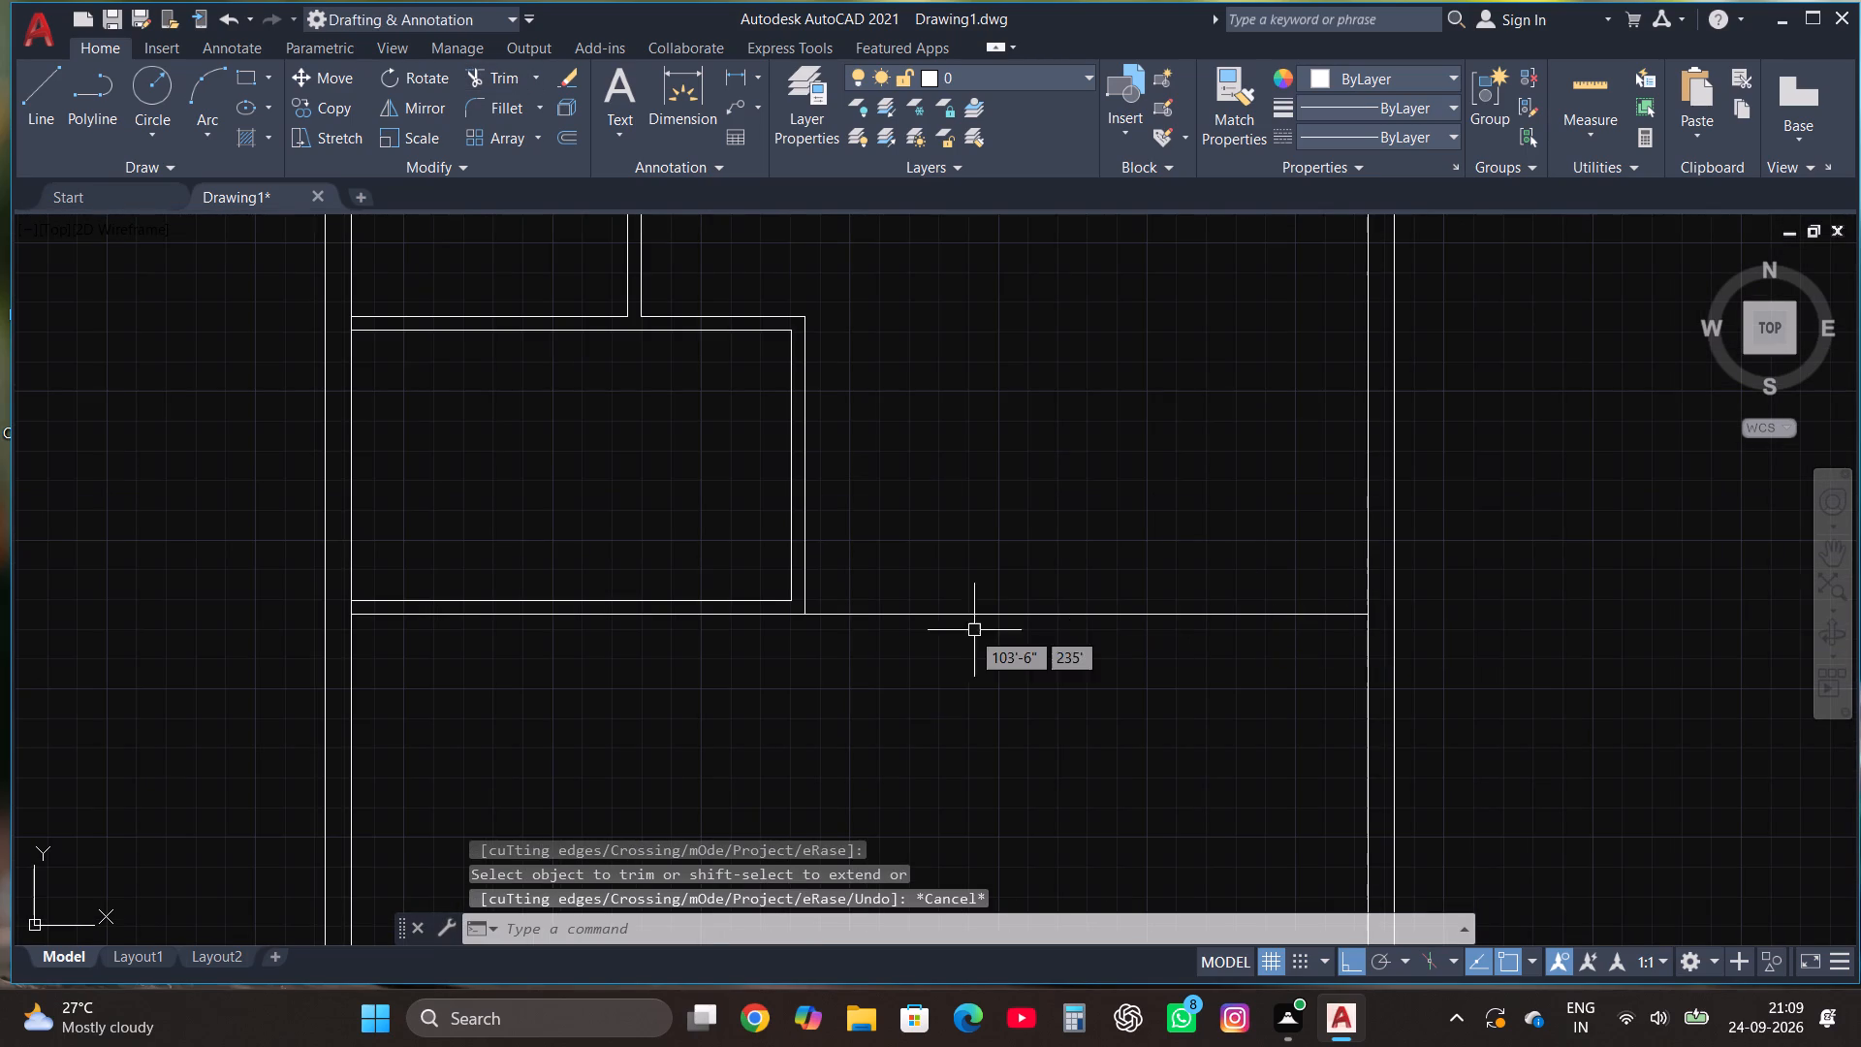
{"action": "left_click", "coordinate": [962, 635]}
{"action": "left_click", "coordinate": [917, 556]}
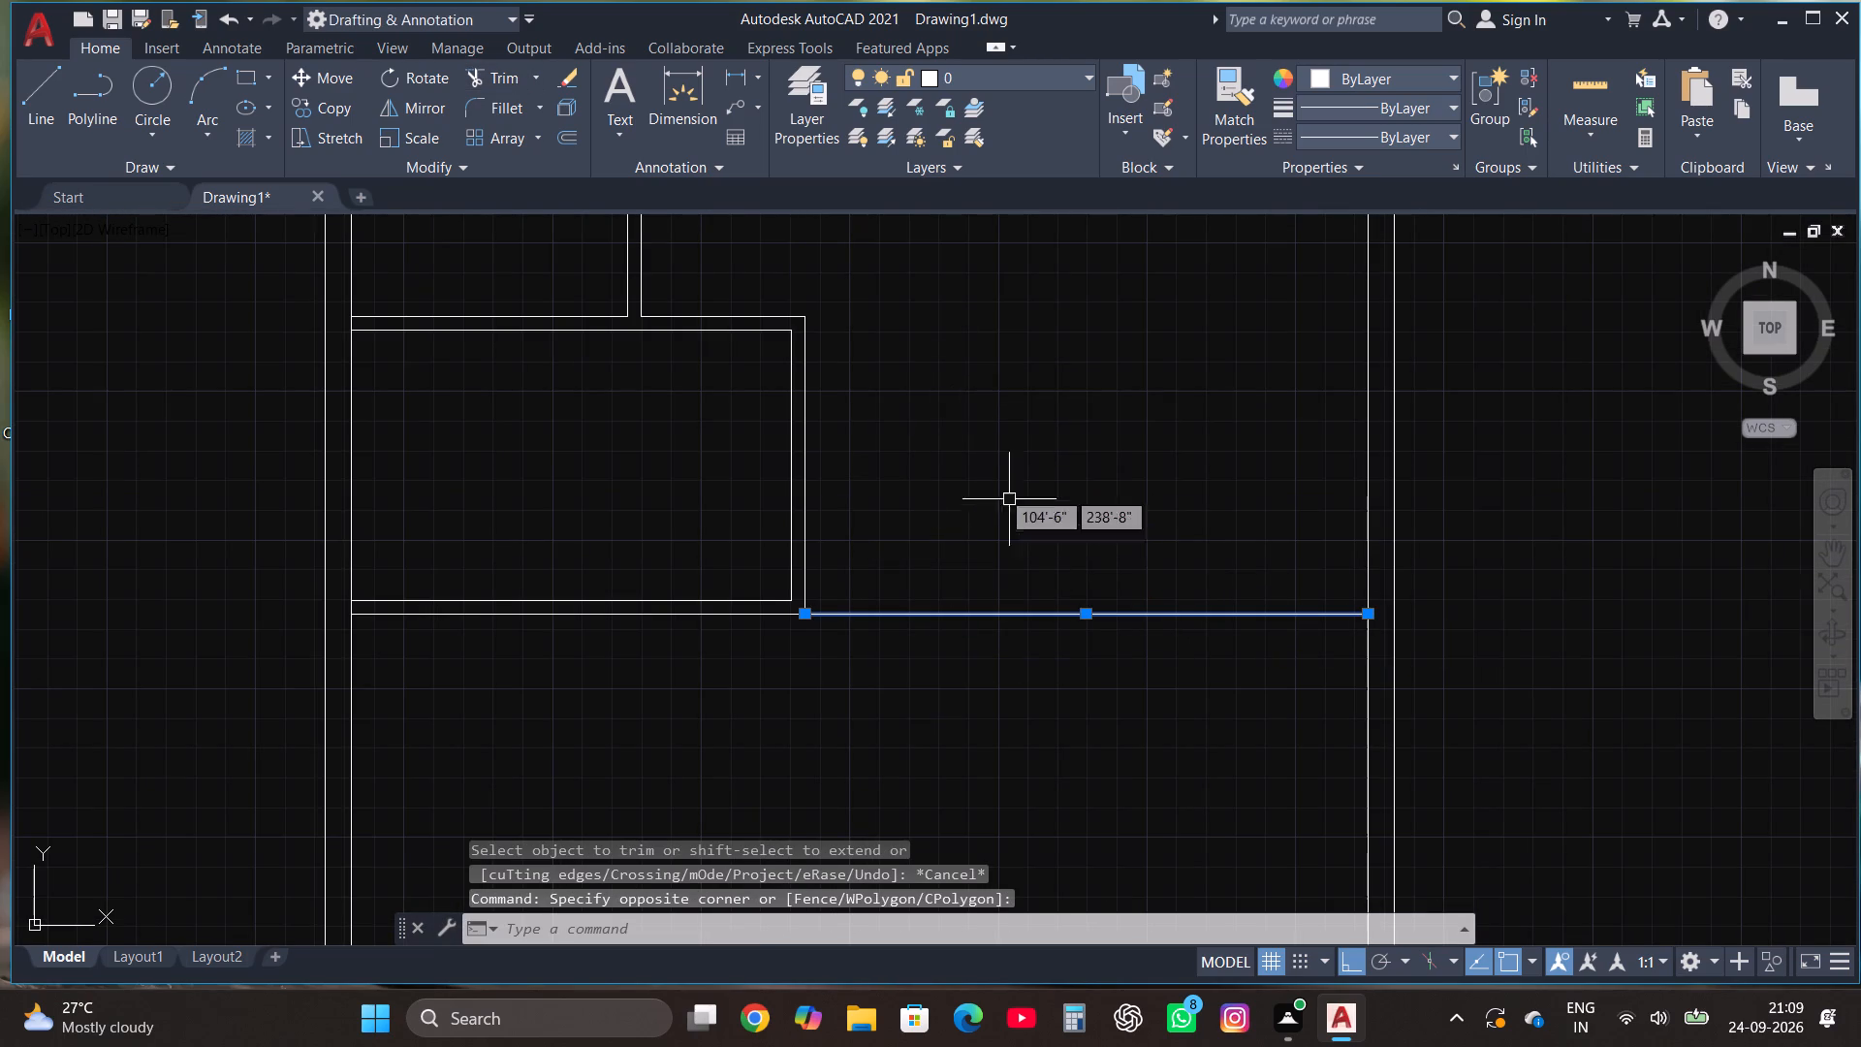
{"action": "left_click", "coordinate": [336, 101]}
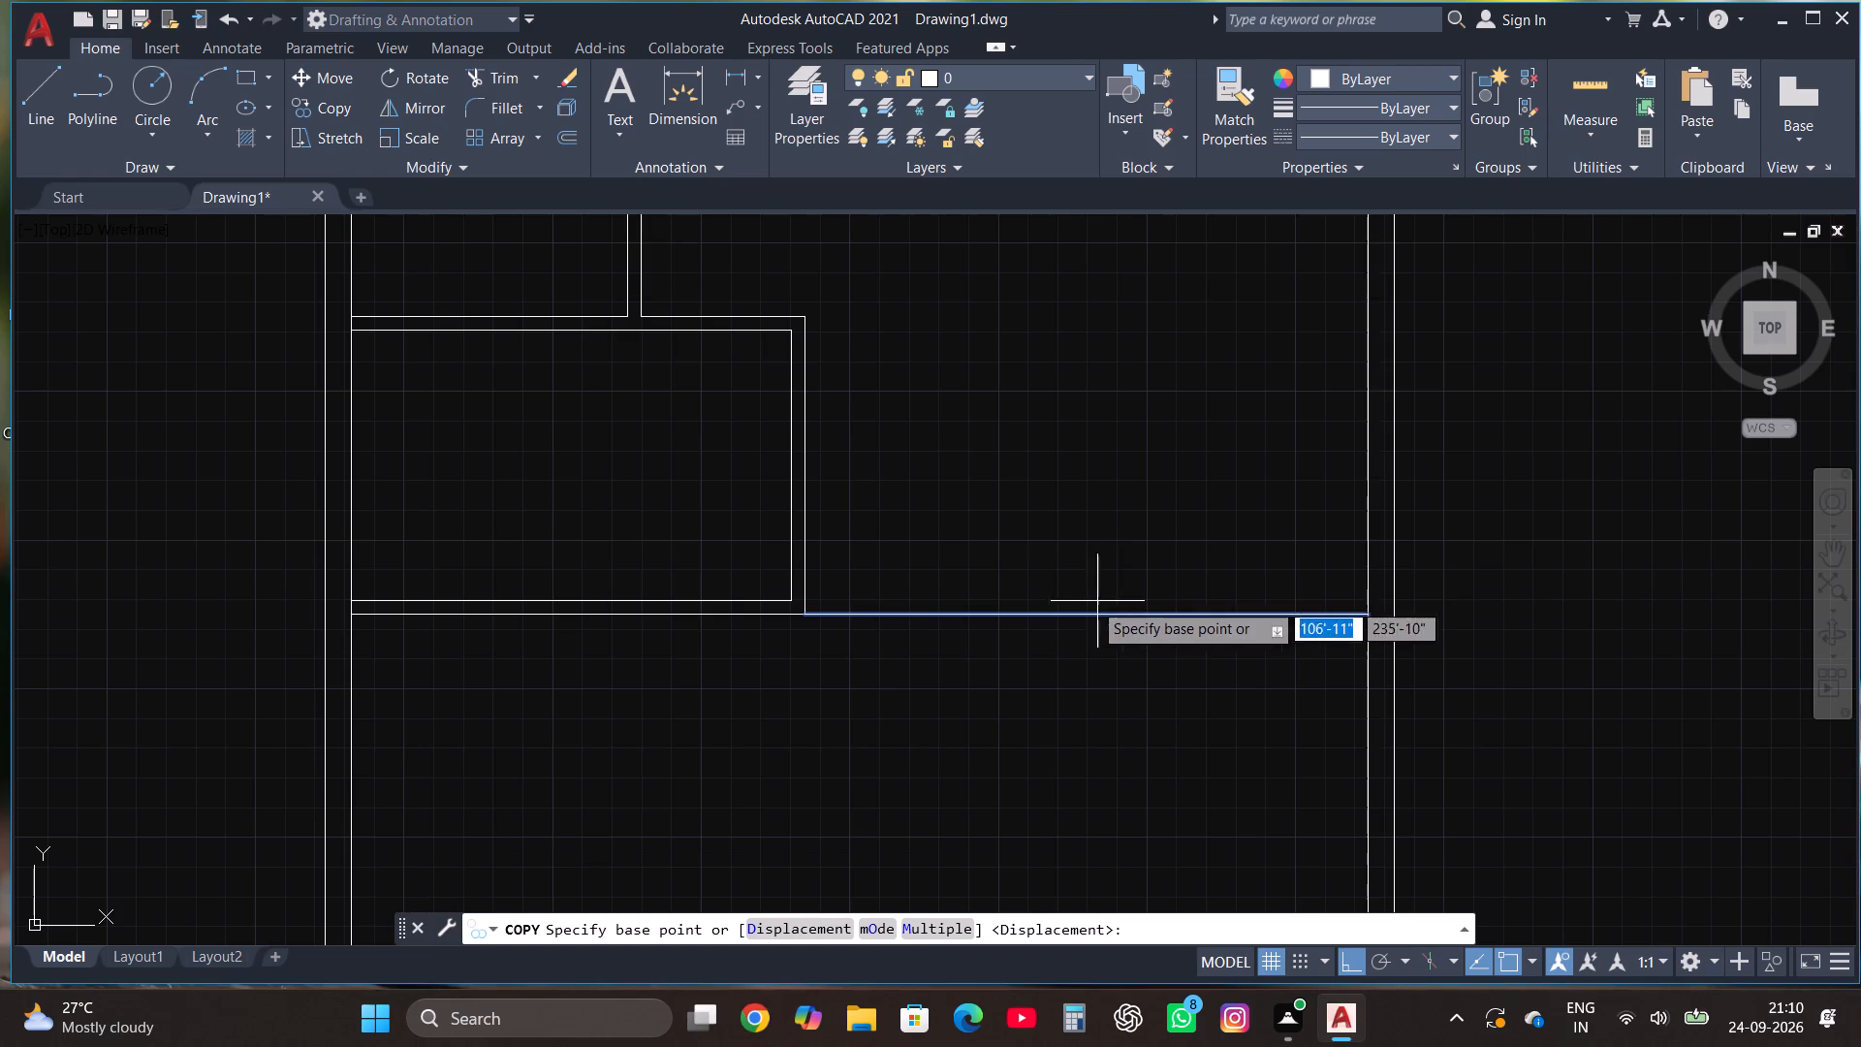
{"action": "left_click", "coordinate": [1046, 616]}
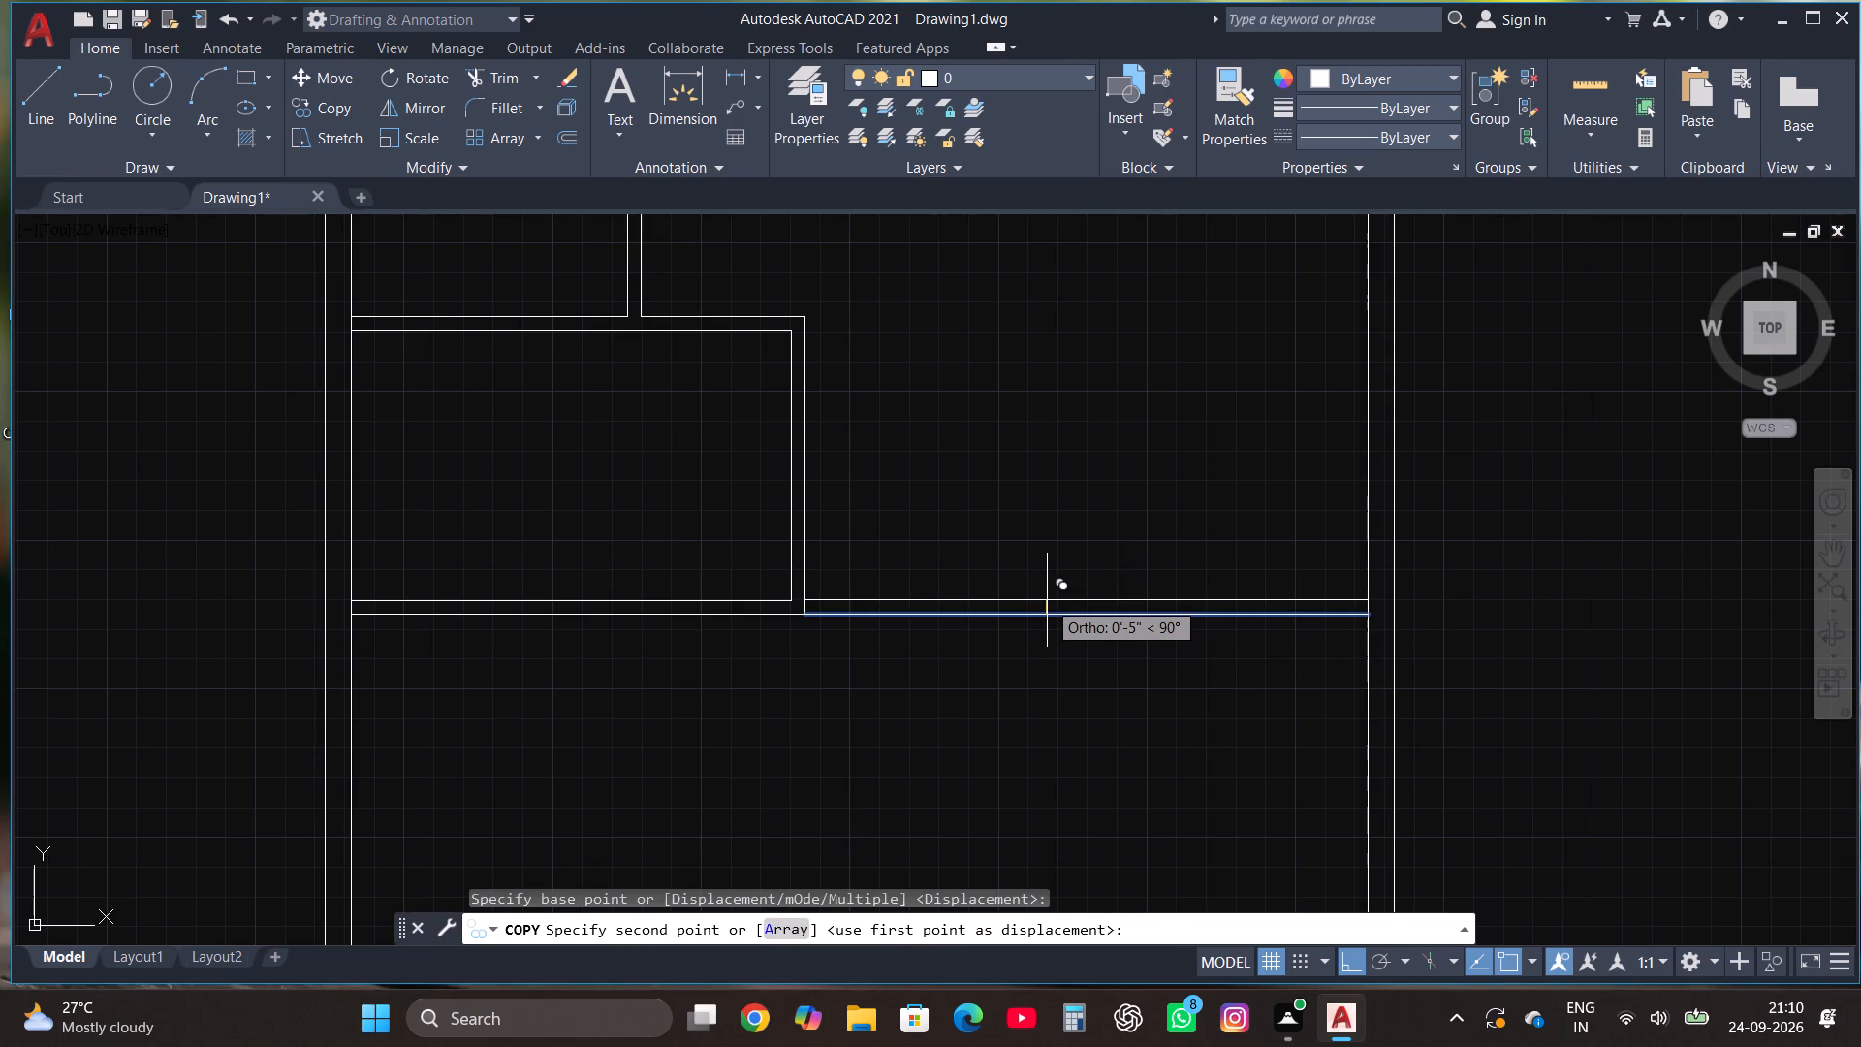
{"action": "type", "text": "4.5\""}
{"action": "key", "text": "Return"}
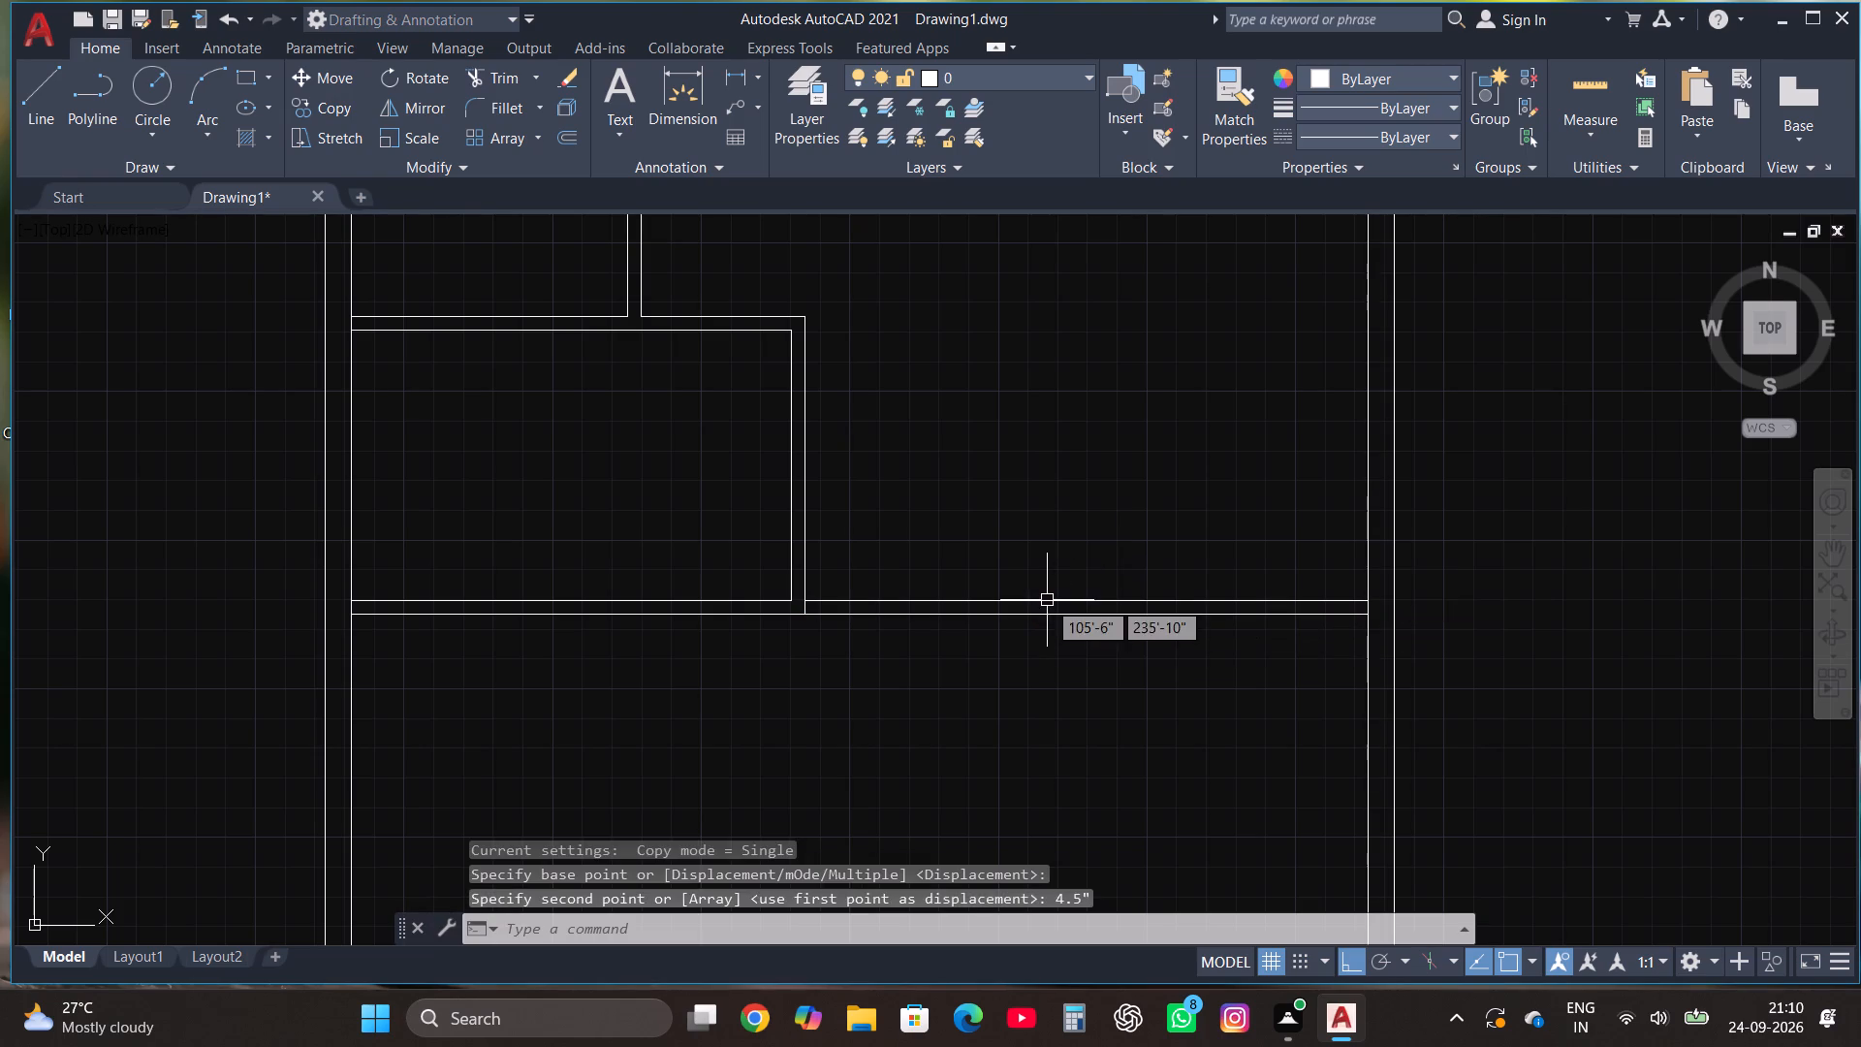
{"action": "key", "text": "Escape"}
From where the upper-right room's lower partition meets the right outer wall, draw a line 12'4" left and 11' down.
{"action": "scroll", "coordinate": [1047, 600], "scroll_direction": "down", "scroll_amount": 3}
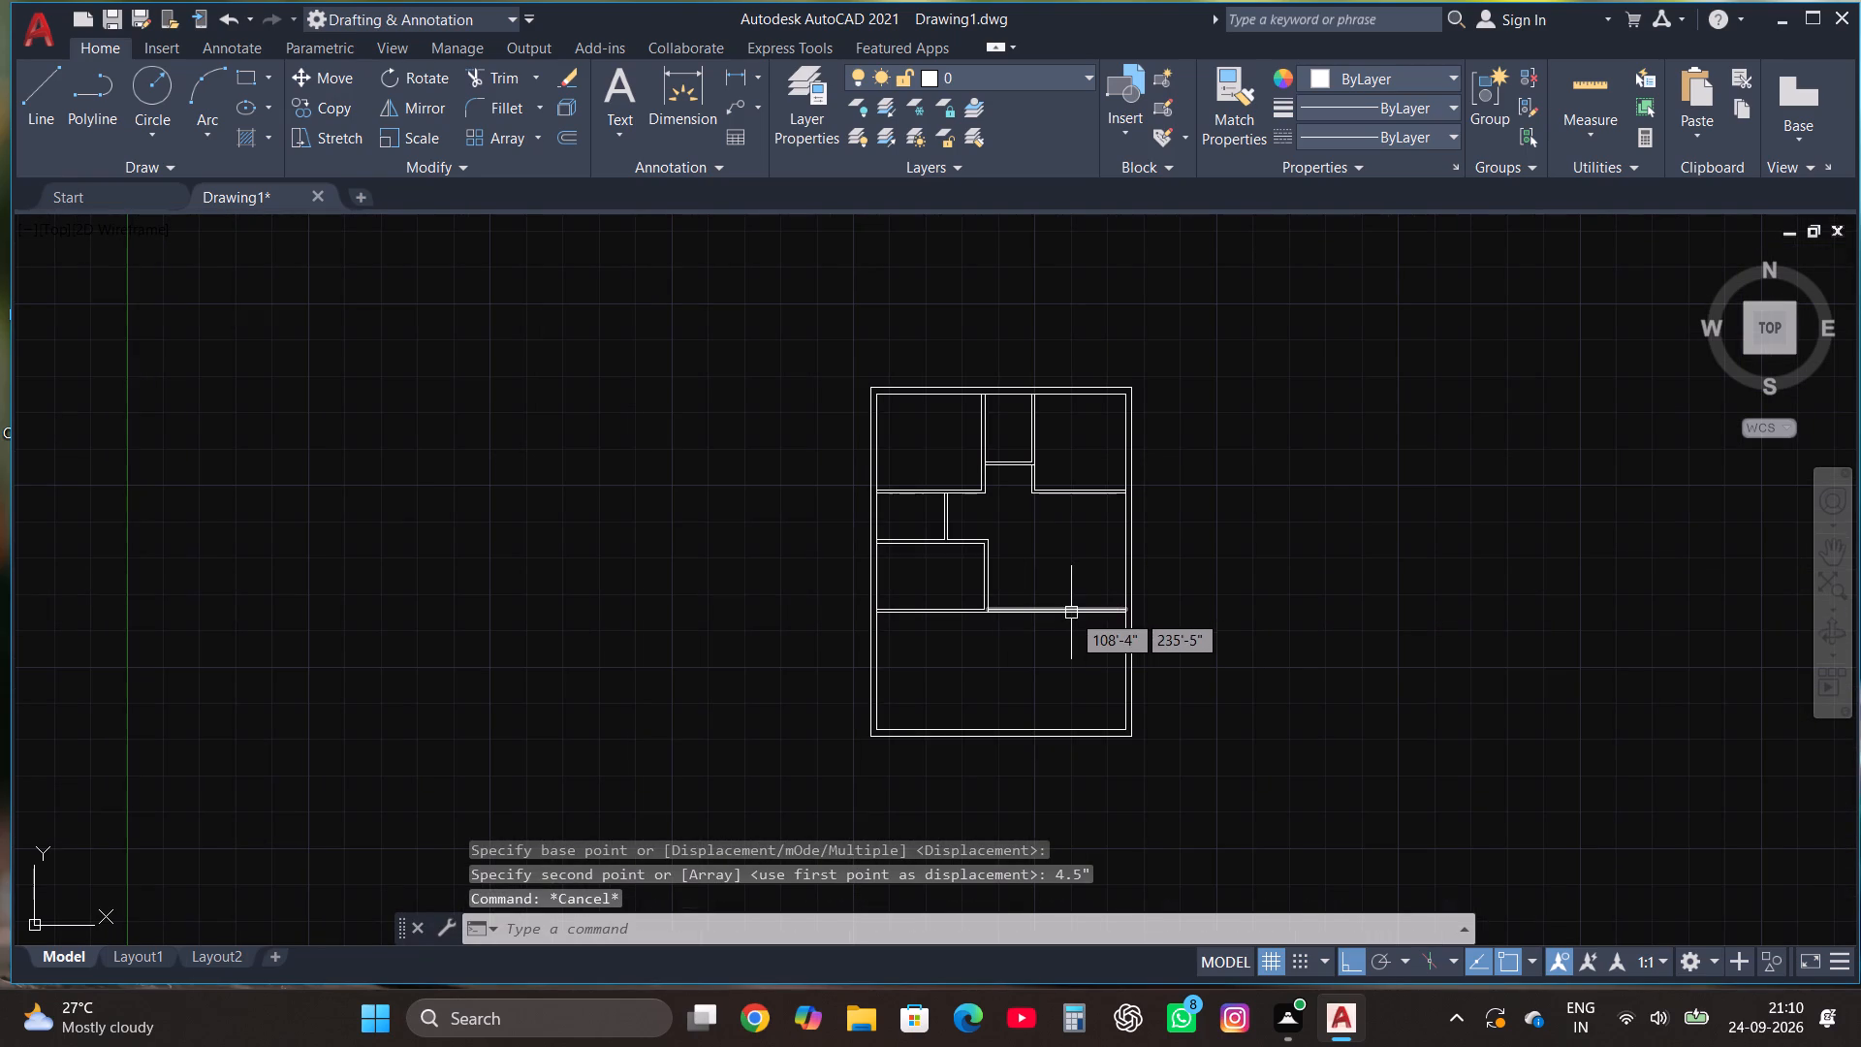
{"action": "scroll", "coordinate": [1128, 465], "scroll_direction": "up", "scroll_amount": 1}
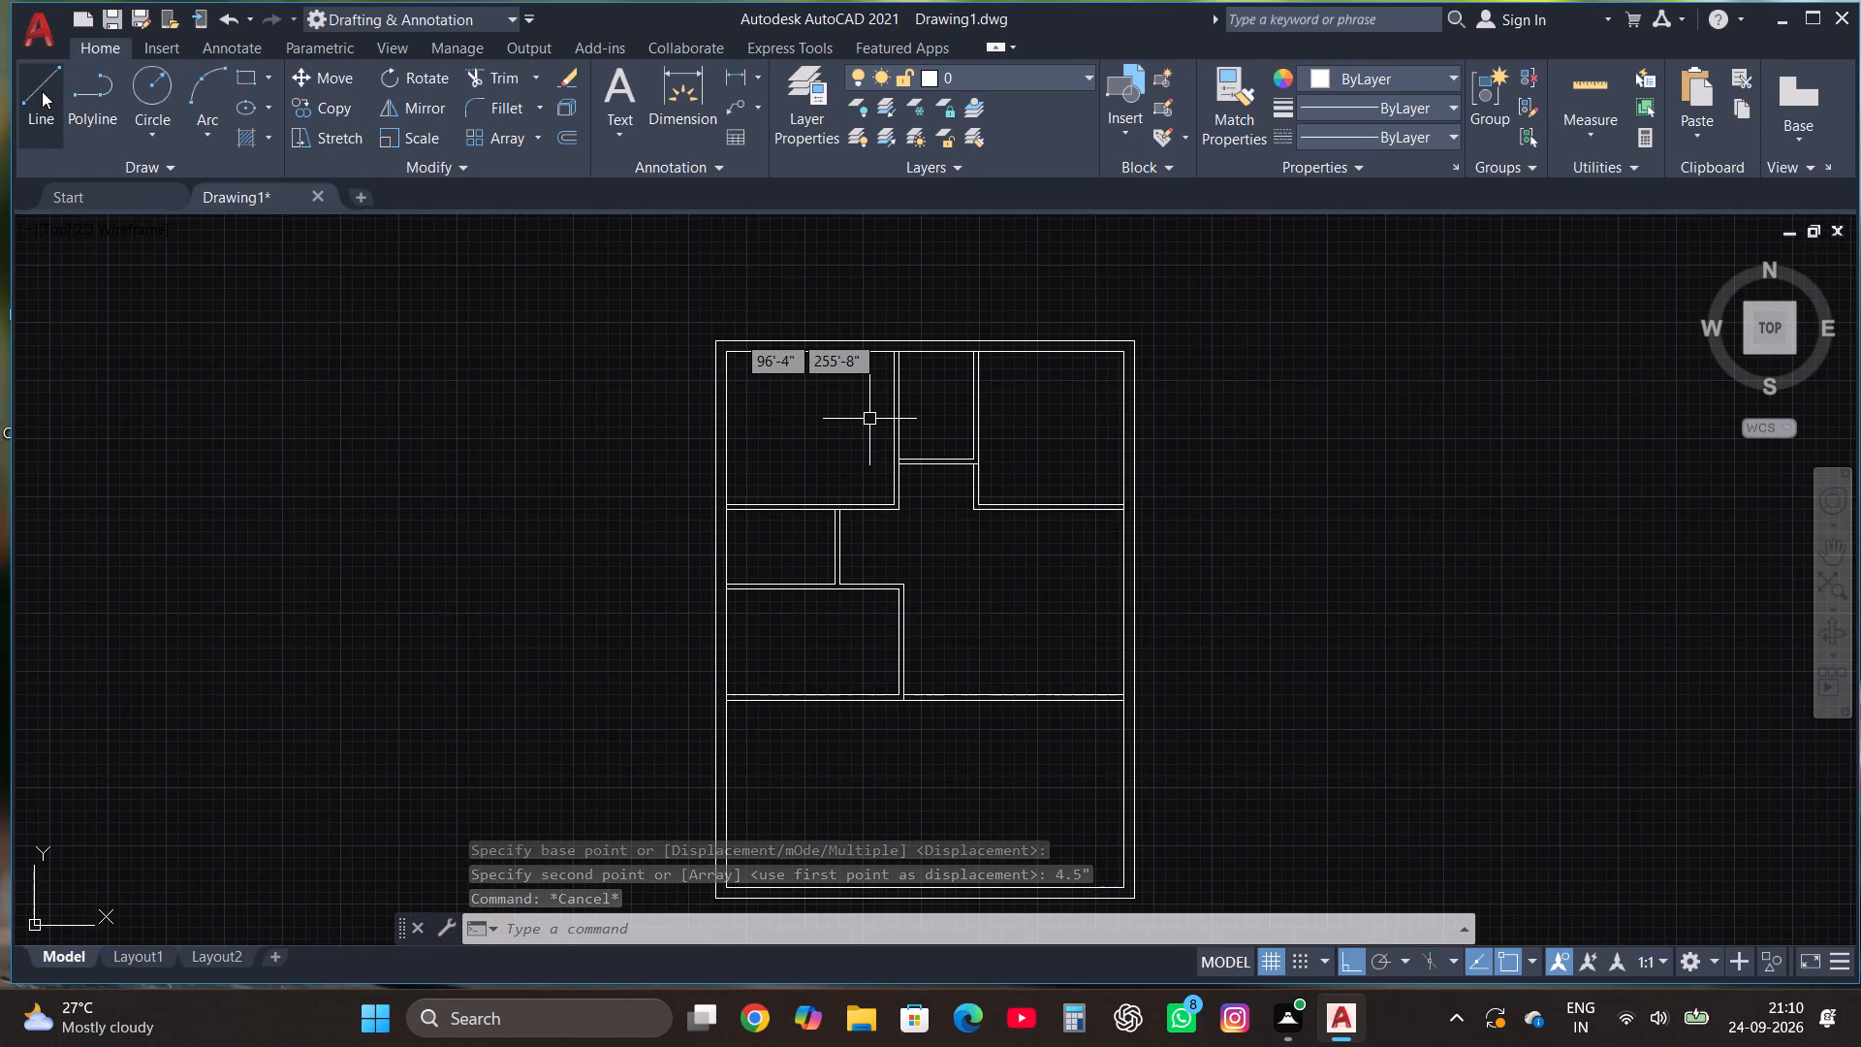
{"action": "left_click", "coordinate": [40, 89]}
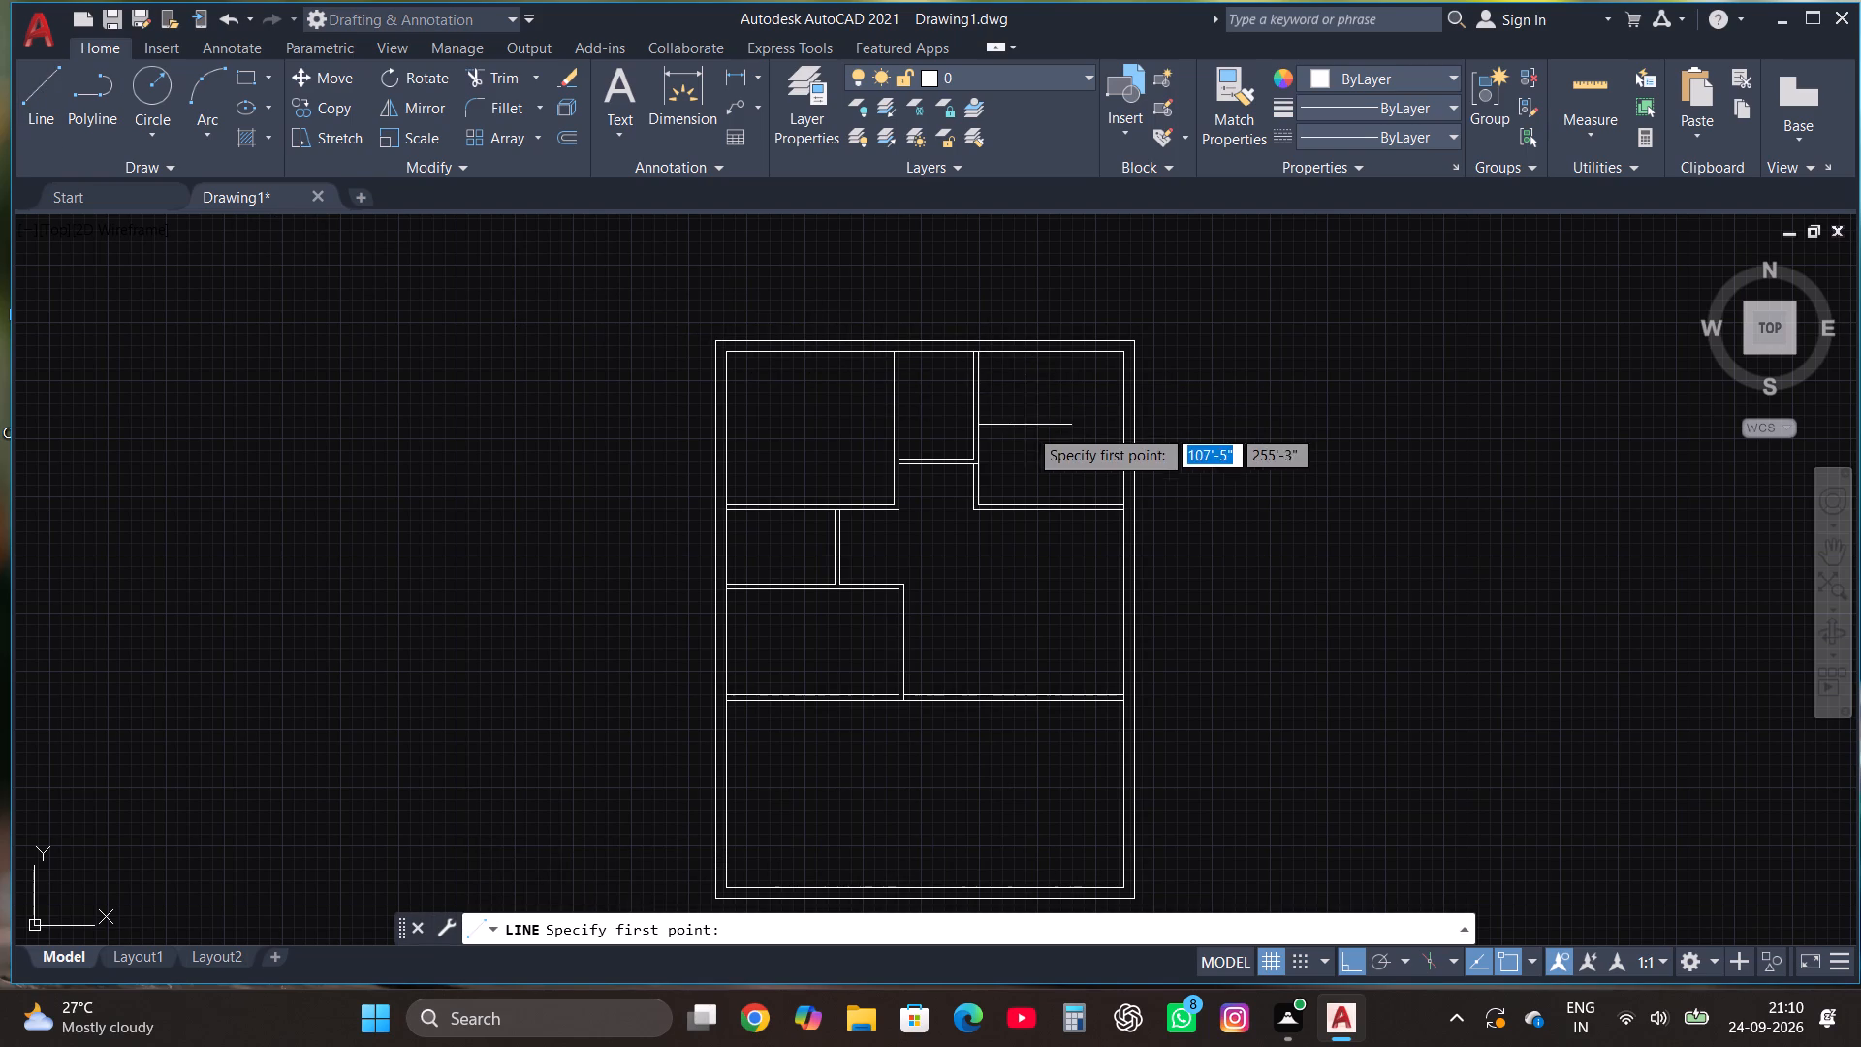
{"action": "scroll", "coordinate": [1128, 535], "scroll_direction": "up", "scroll_amount": 2}
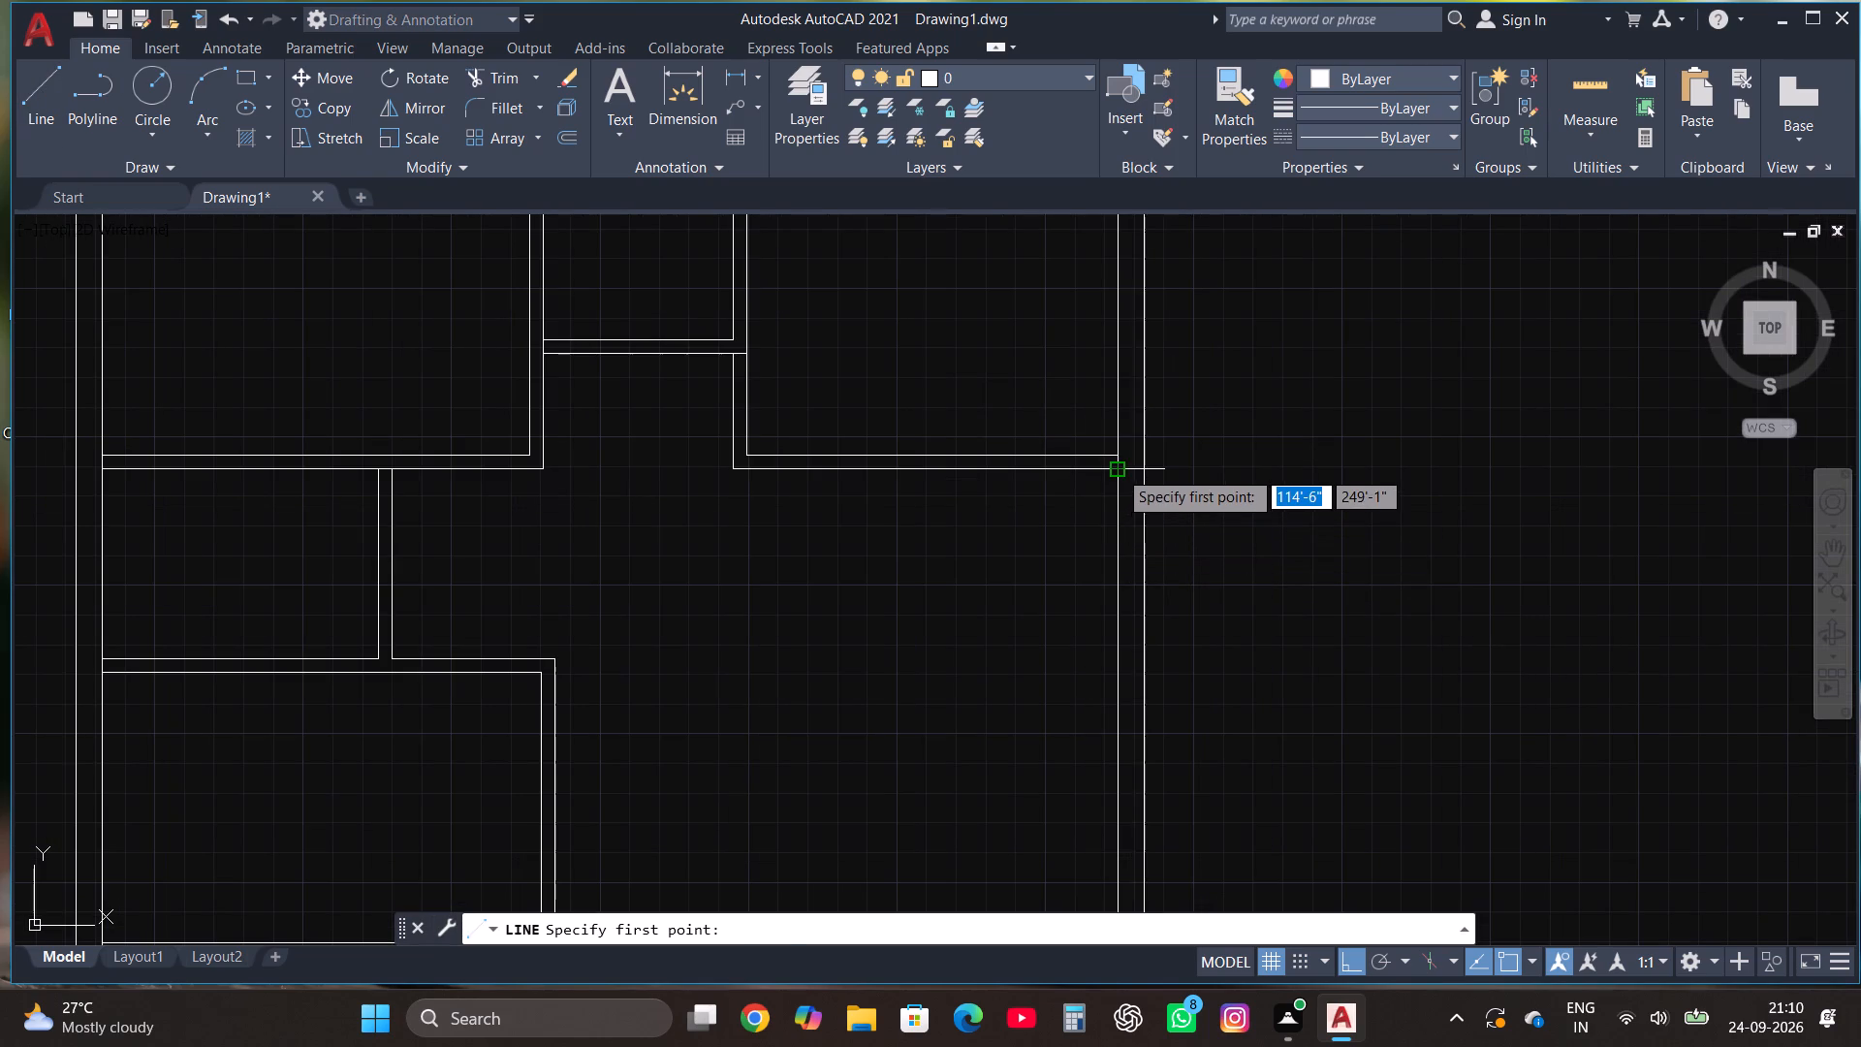
{"action": "left_click", "coordinate": [1118, 469]}
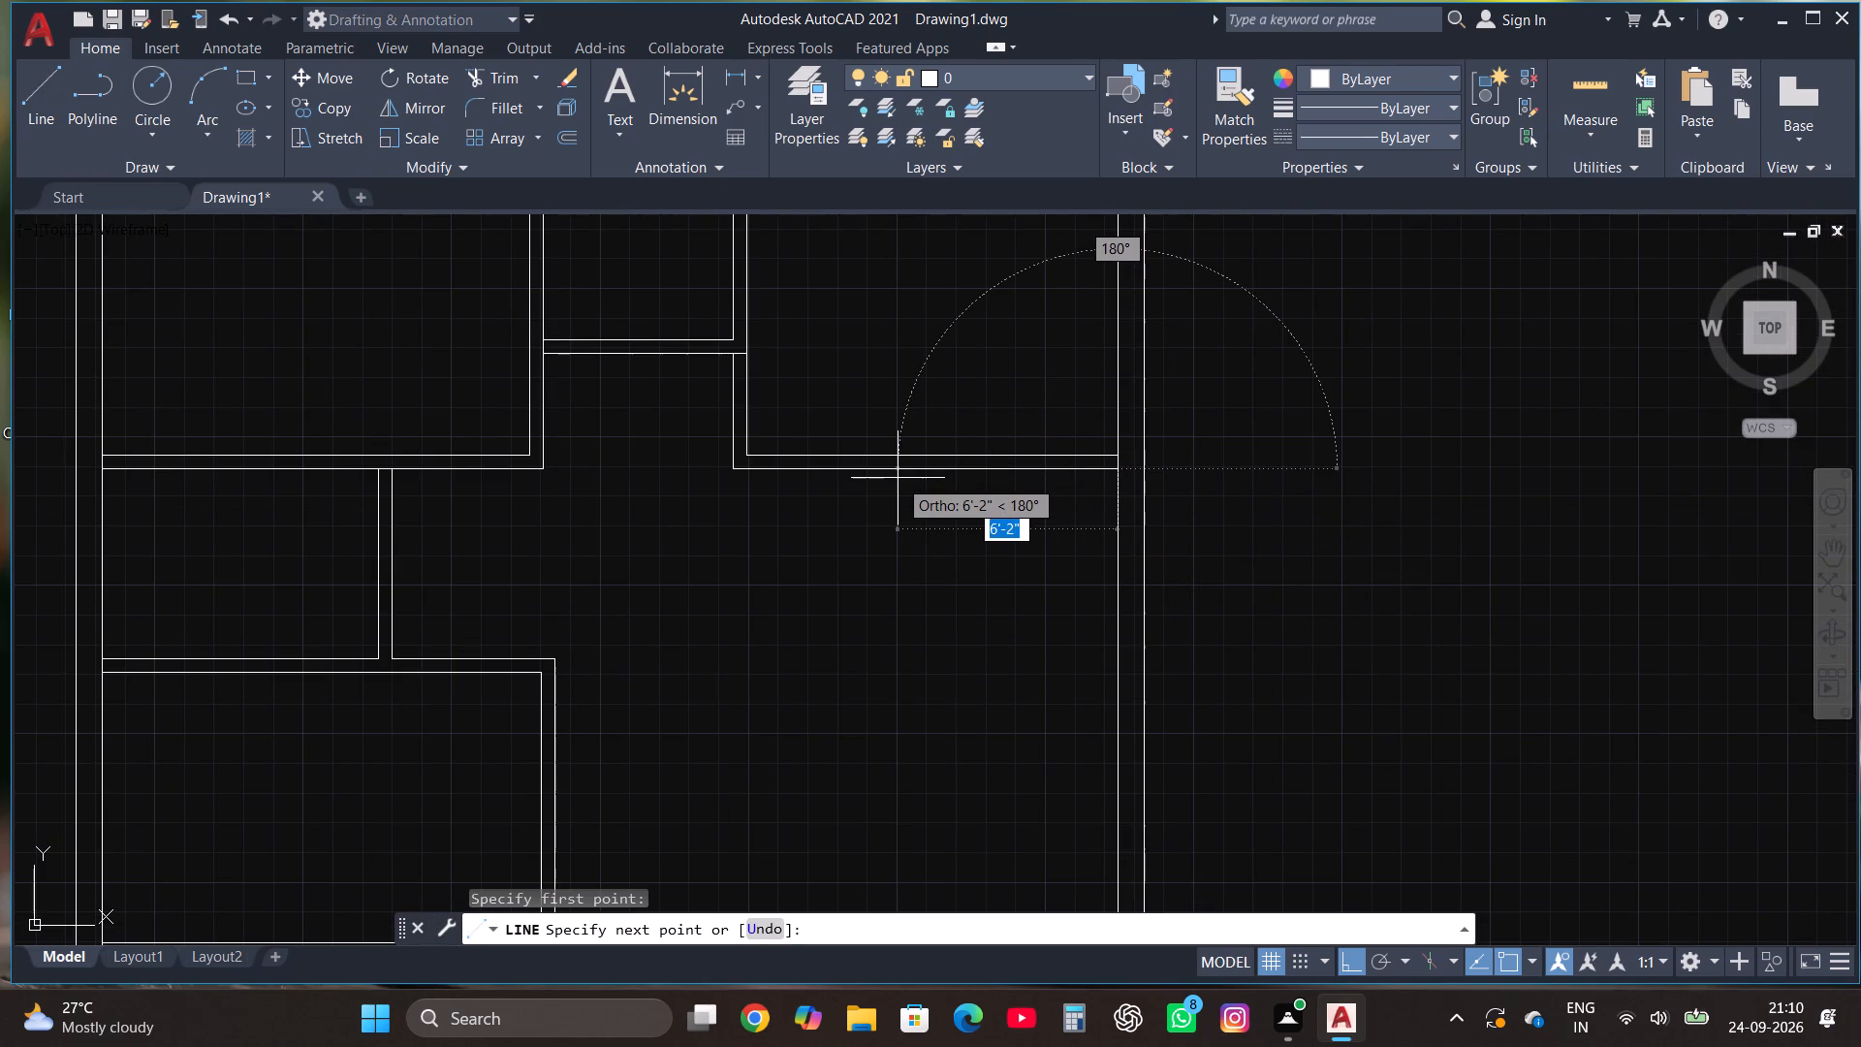
{"action": "type", "text": "12'4\""}
{"action": "key", "text": "Return"}
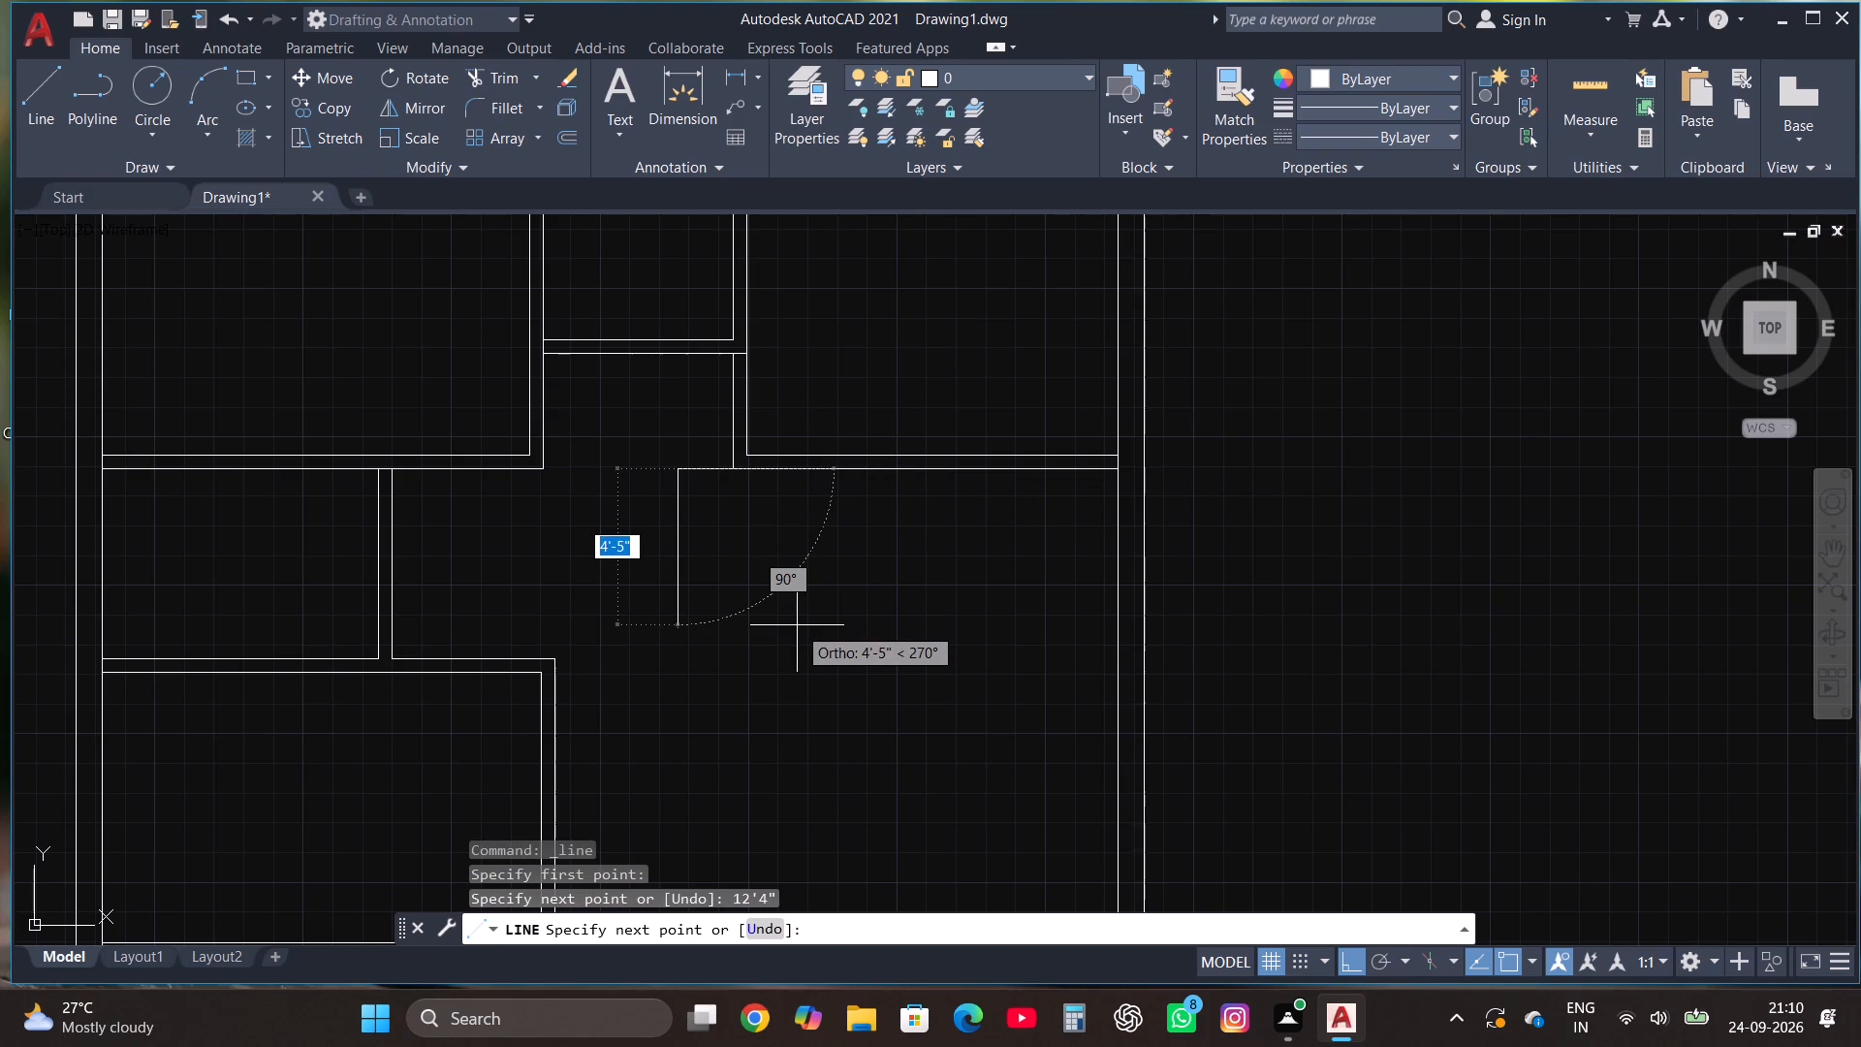
{"action": "type", "text": "11'"}
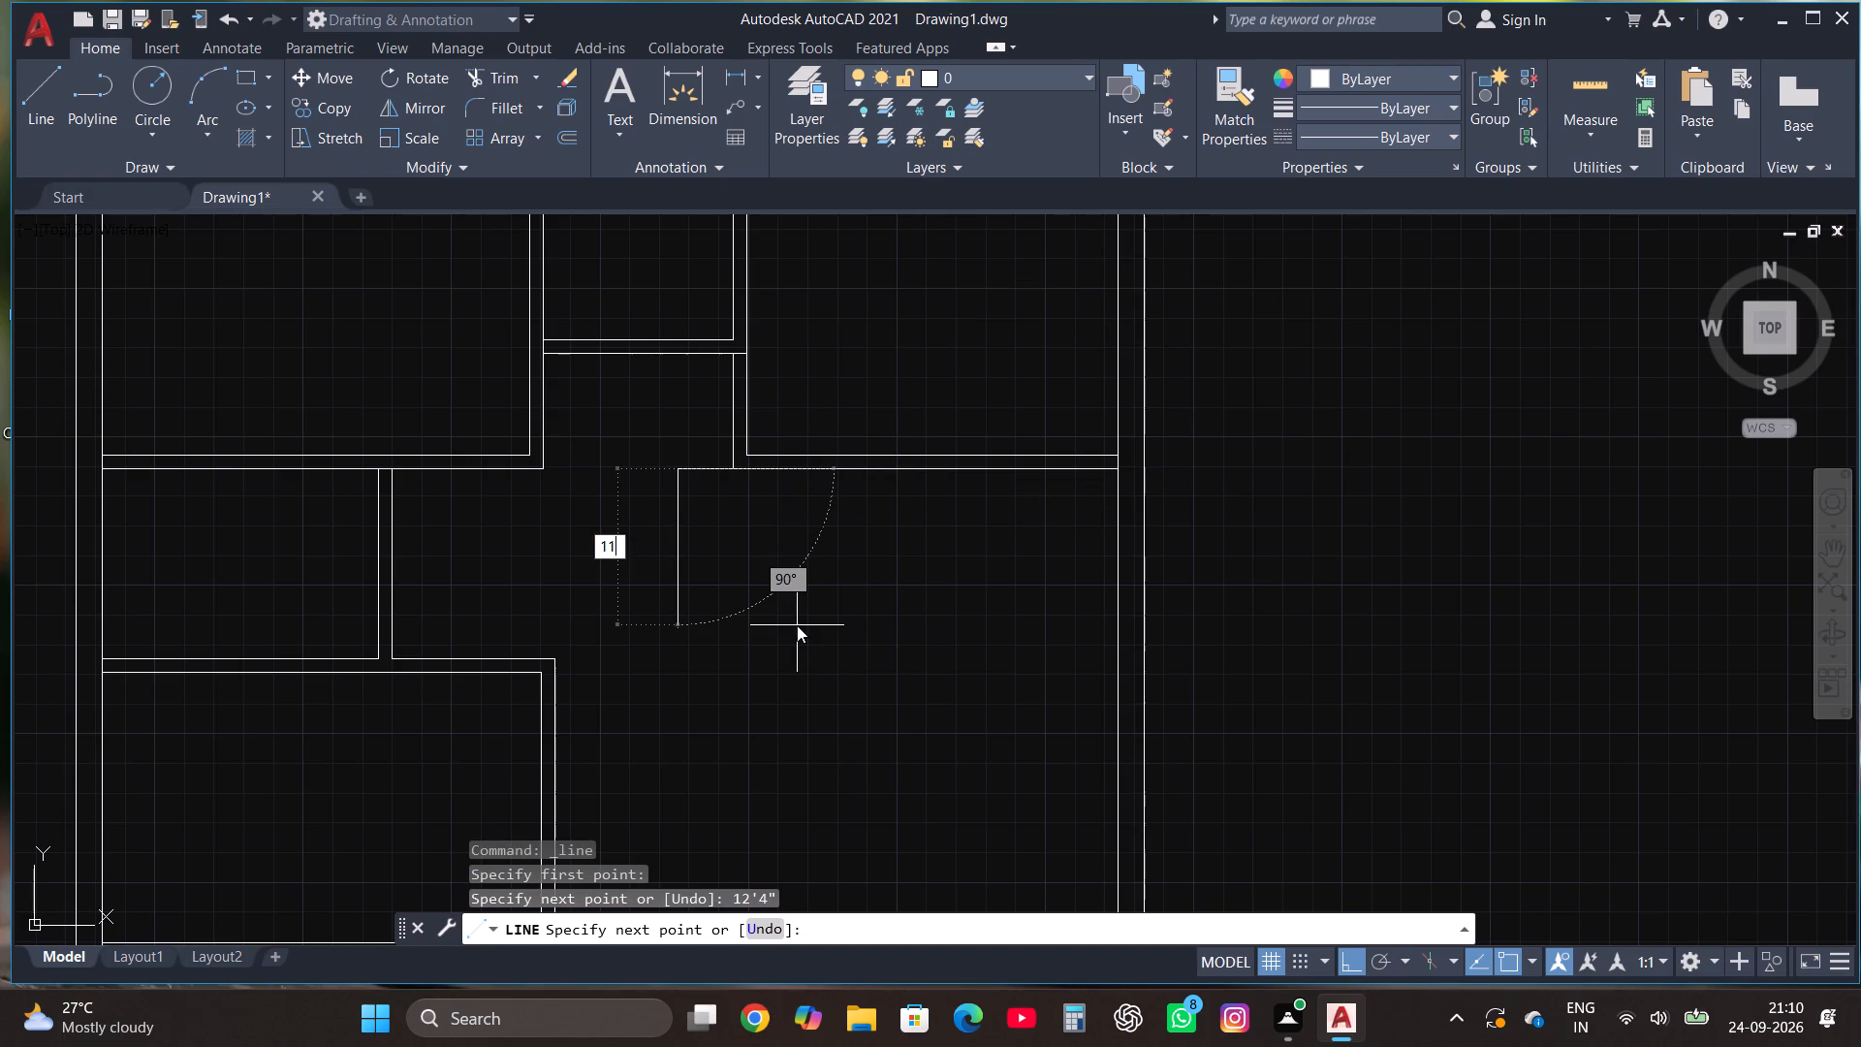
{"action": "key", "text": "Return"}
Continue the line about 2'6" down into the horizontal partition and trim the end overhanging the partition's upper line.
{"action": "scroll", "coordinate": [805, 614], "scroll_direction": "down", "scroll_amount": 3}
{"action": "scroll", "coordinate": [788, 678], "scroll_direction": "up", "scroll_amount": 2}
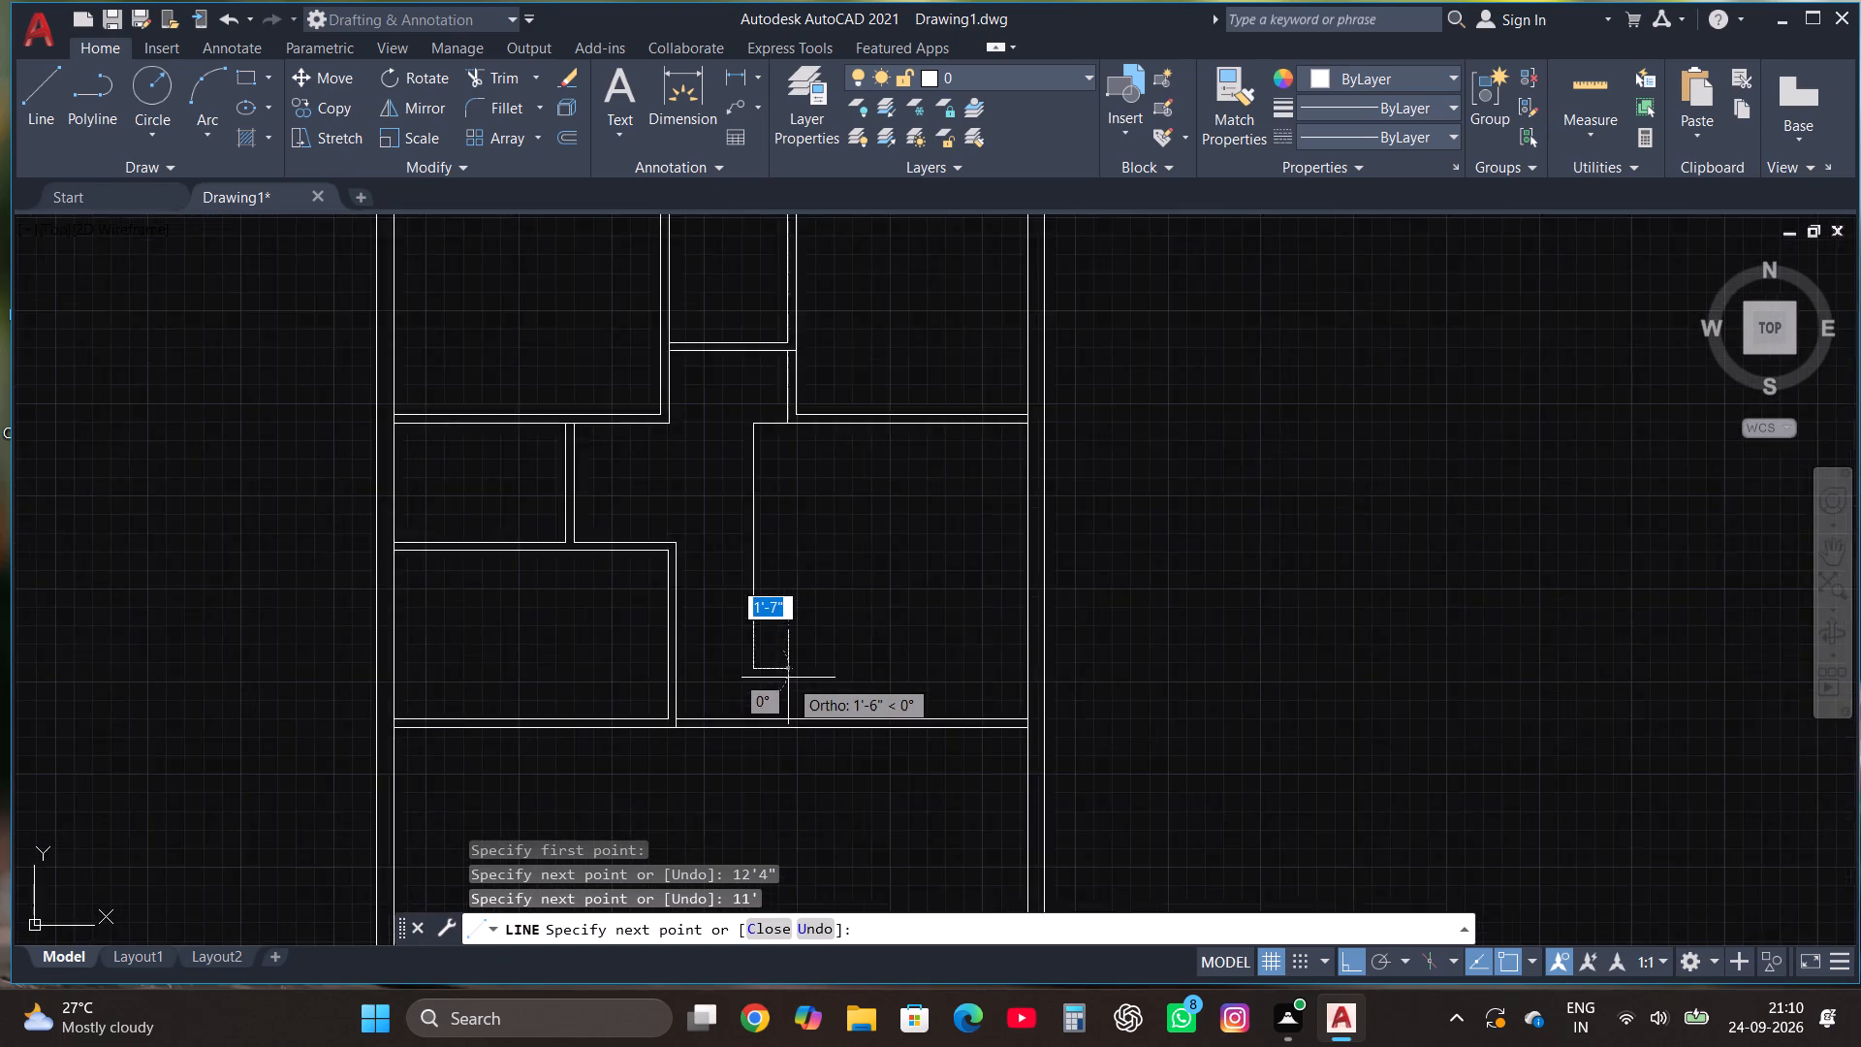
{"action": "scroll", "coordinate": [788, 679], "scroll_direction": "up", "scroll_amount": 1}
{"action": "scroll", "coordinate": [705, 768], "scroll_direction": "up", "scroll_amount": 2}
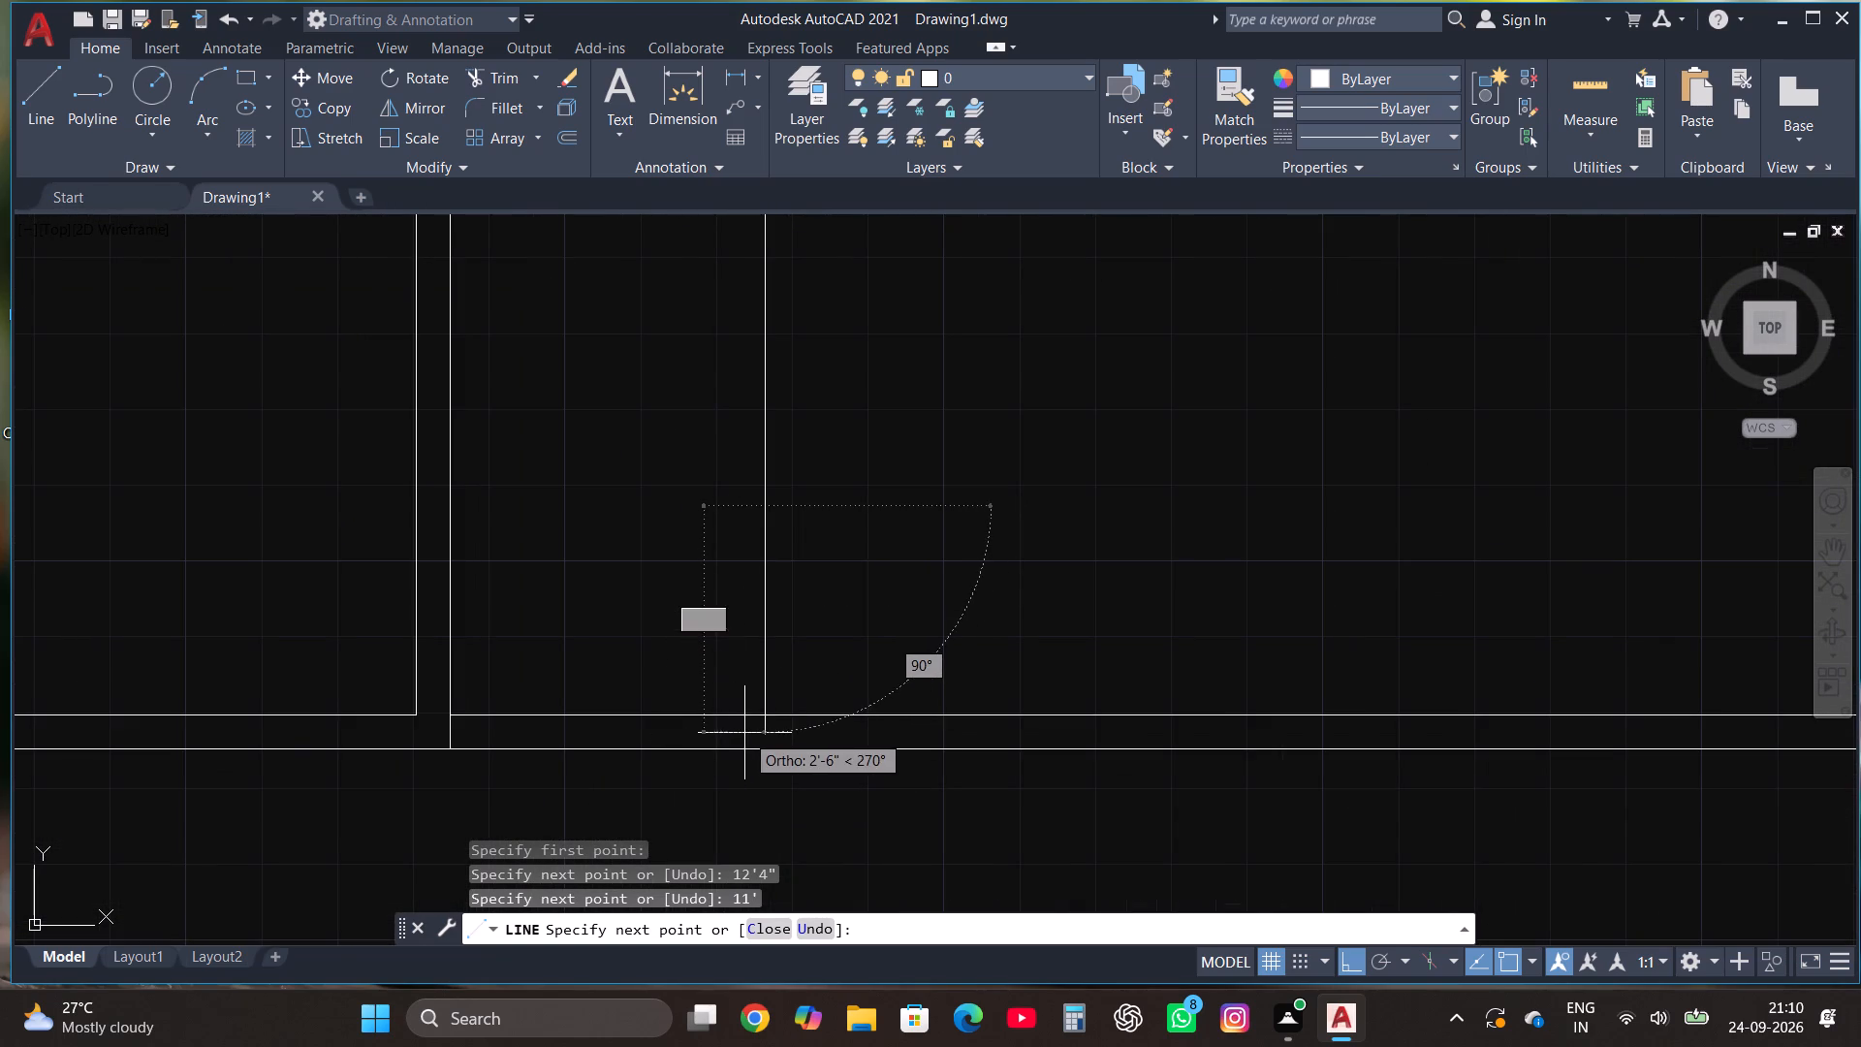
{"action": "left_click", "coordinate": [743, 733]}
{"action": "key", "text": "Escape"}
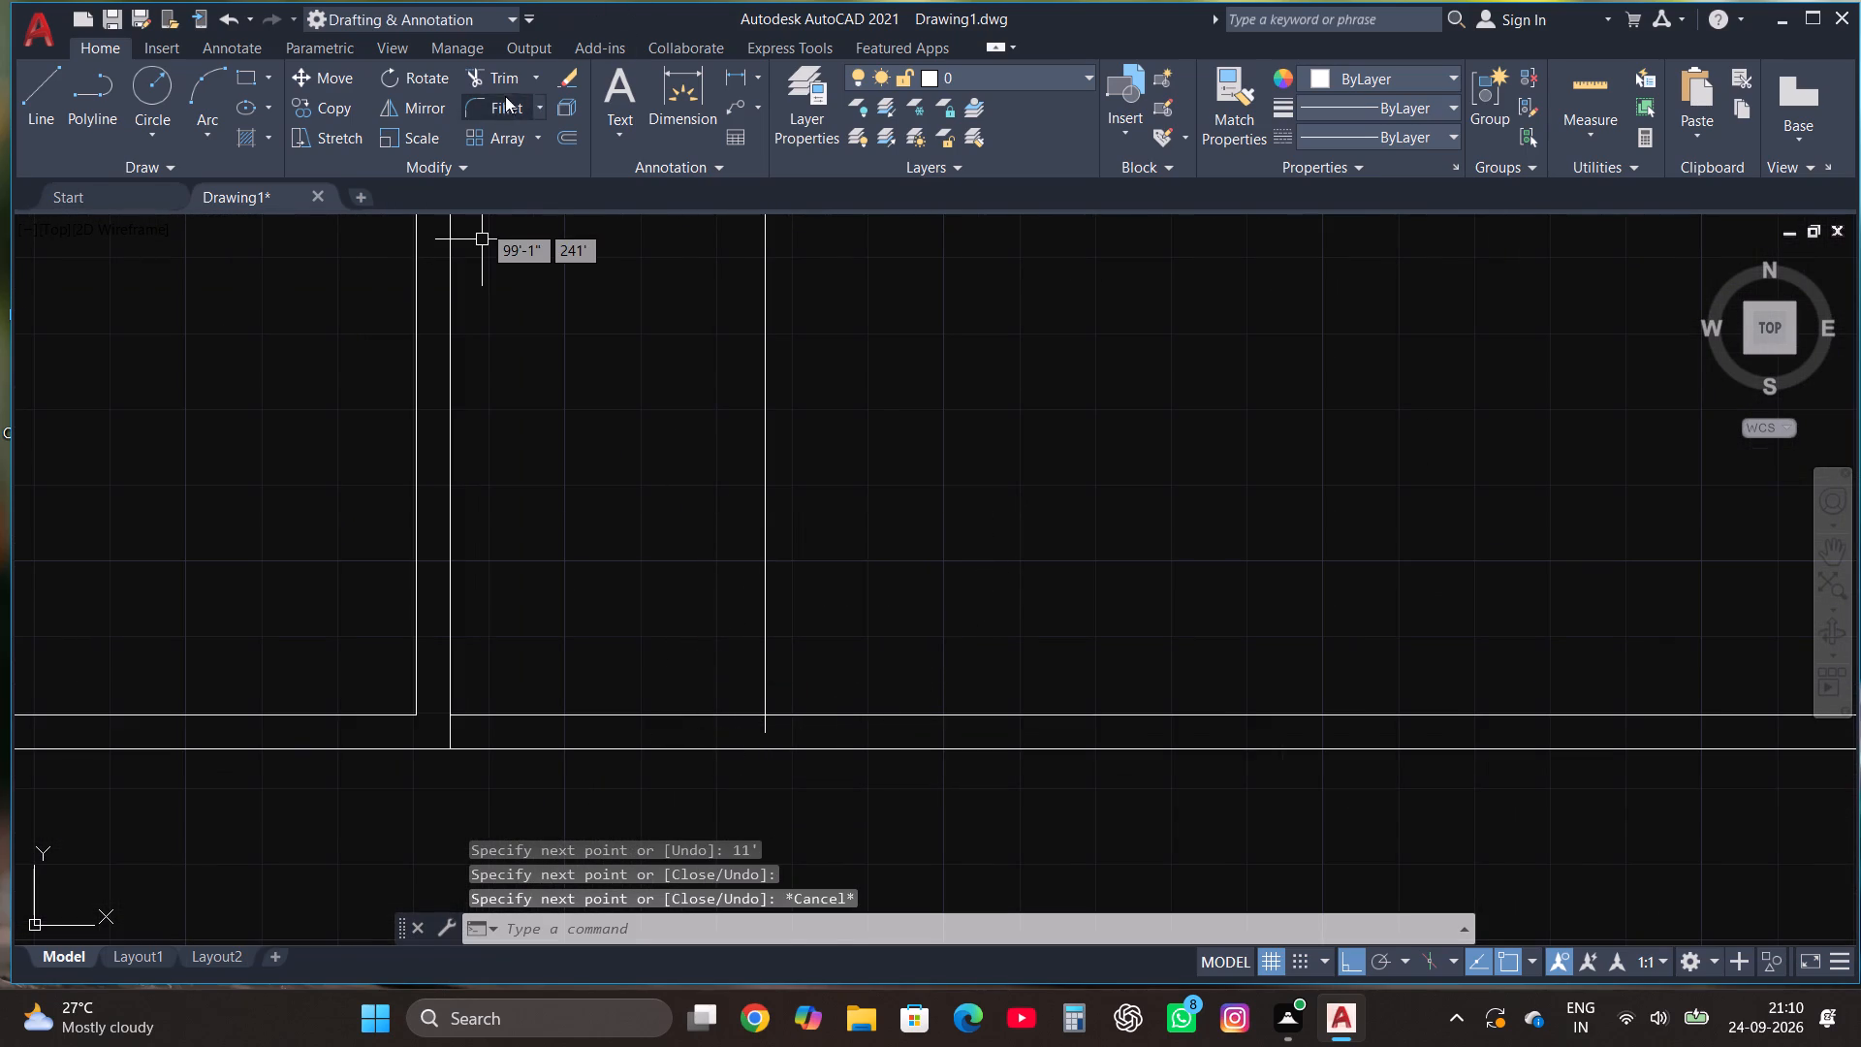
{"action": "left_click", "coordinate": [500, 87]}
{"action": "left_click", "coordinate": [764, 724]}
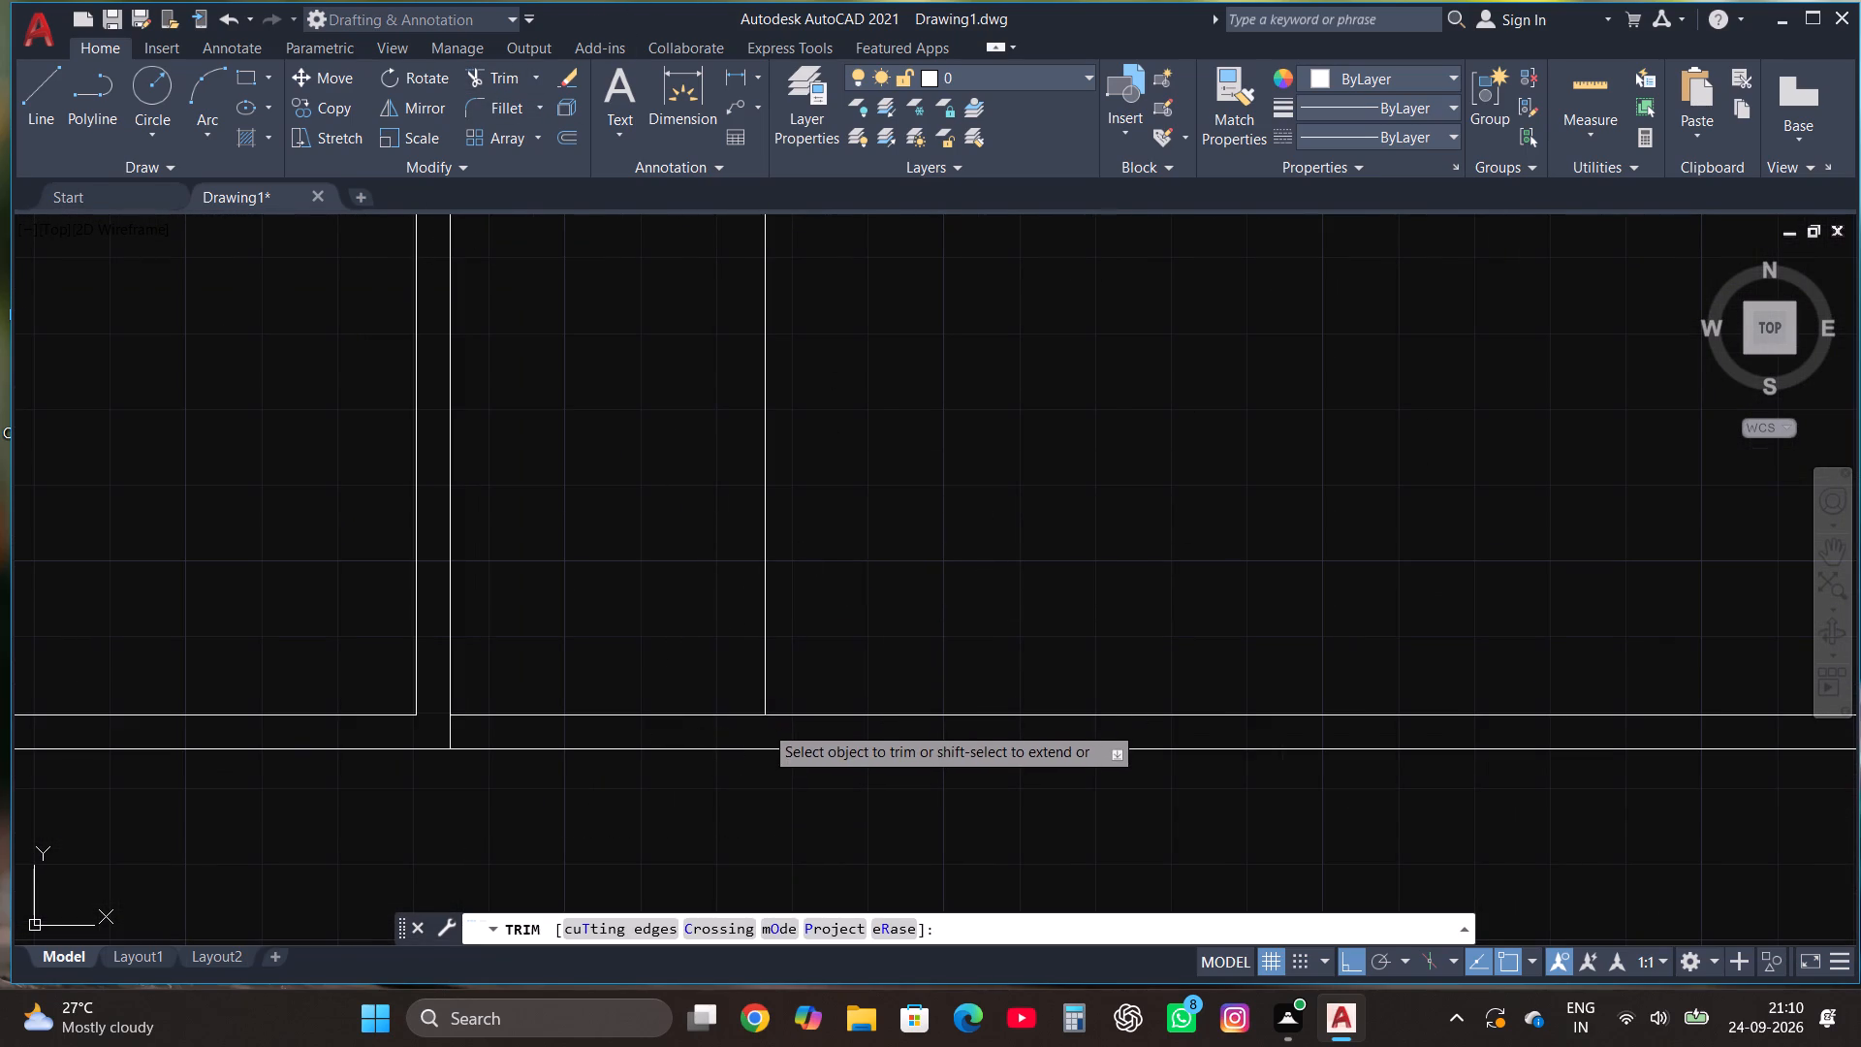
{"action": "key", "text": "Escape"}
Stretch the lower end of the 11' vertical line down to the upper line of the horizontal partition.
{"action": "scroll", "coordinate": [794, 735], "scroll_direction": "down", "scroll_amount": 2}
{"action": "left_click", "coordinate": [836, 547]}
{"action": "left_click", "coordinate": [798, 449]}
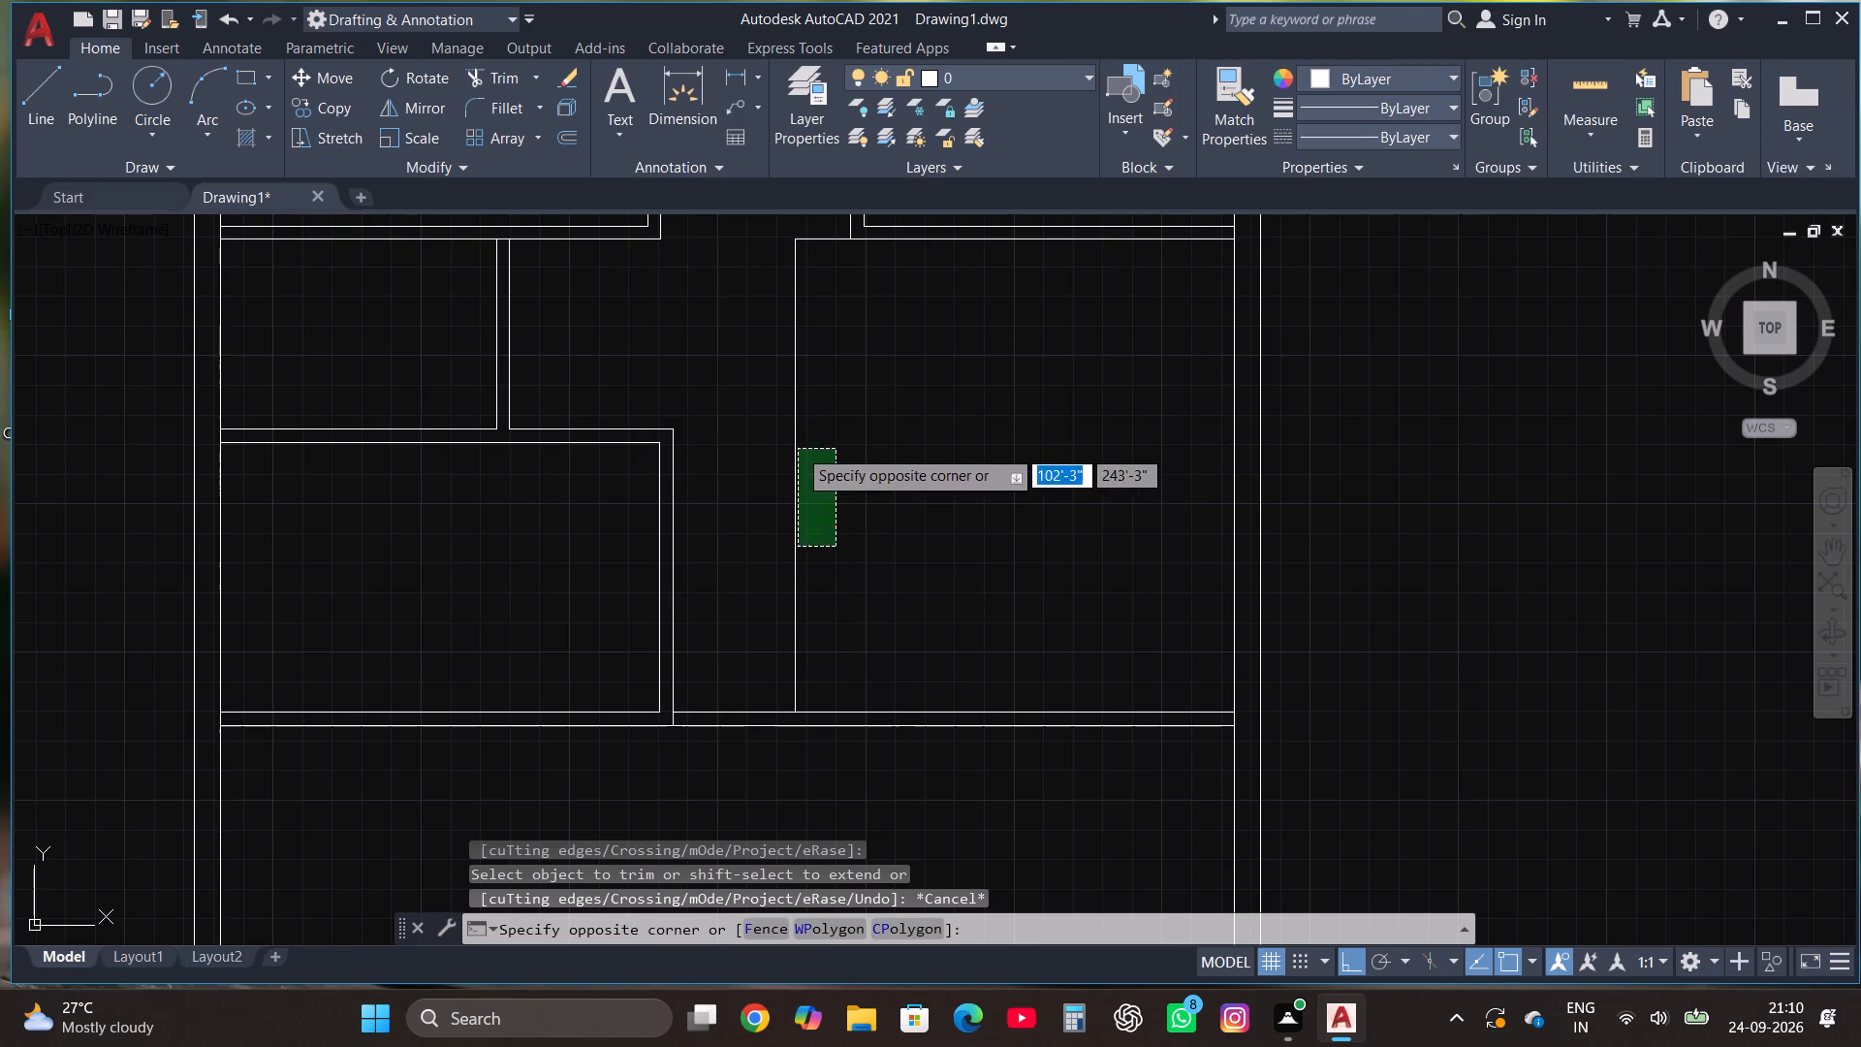
{"action": "left_click", "coordinate": [790, 430]}
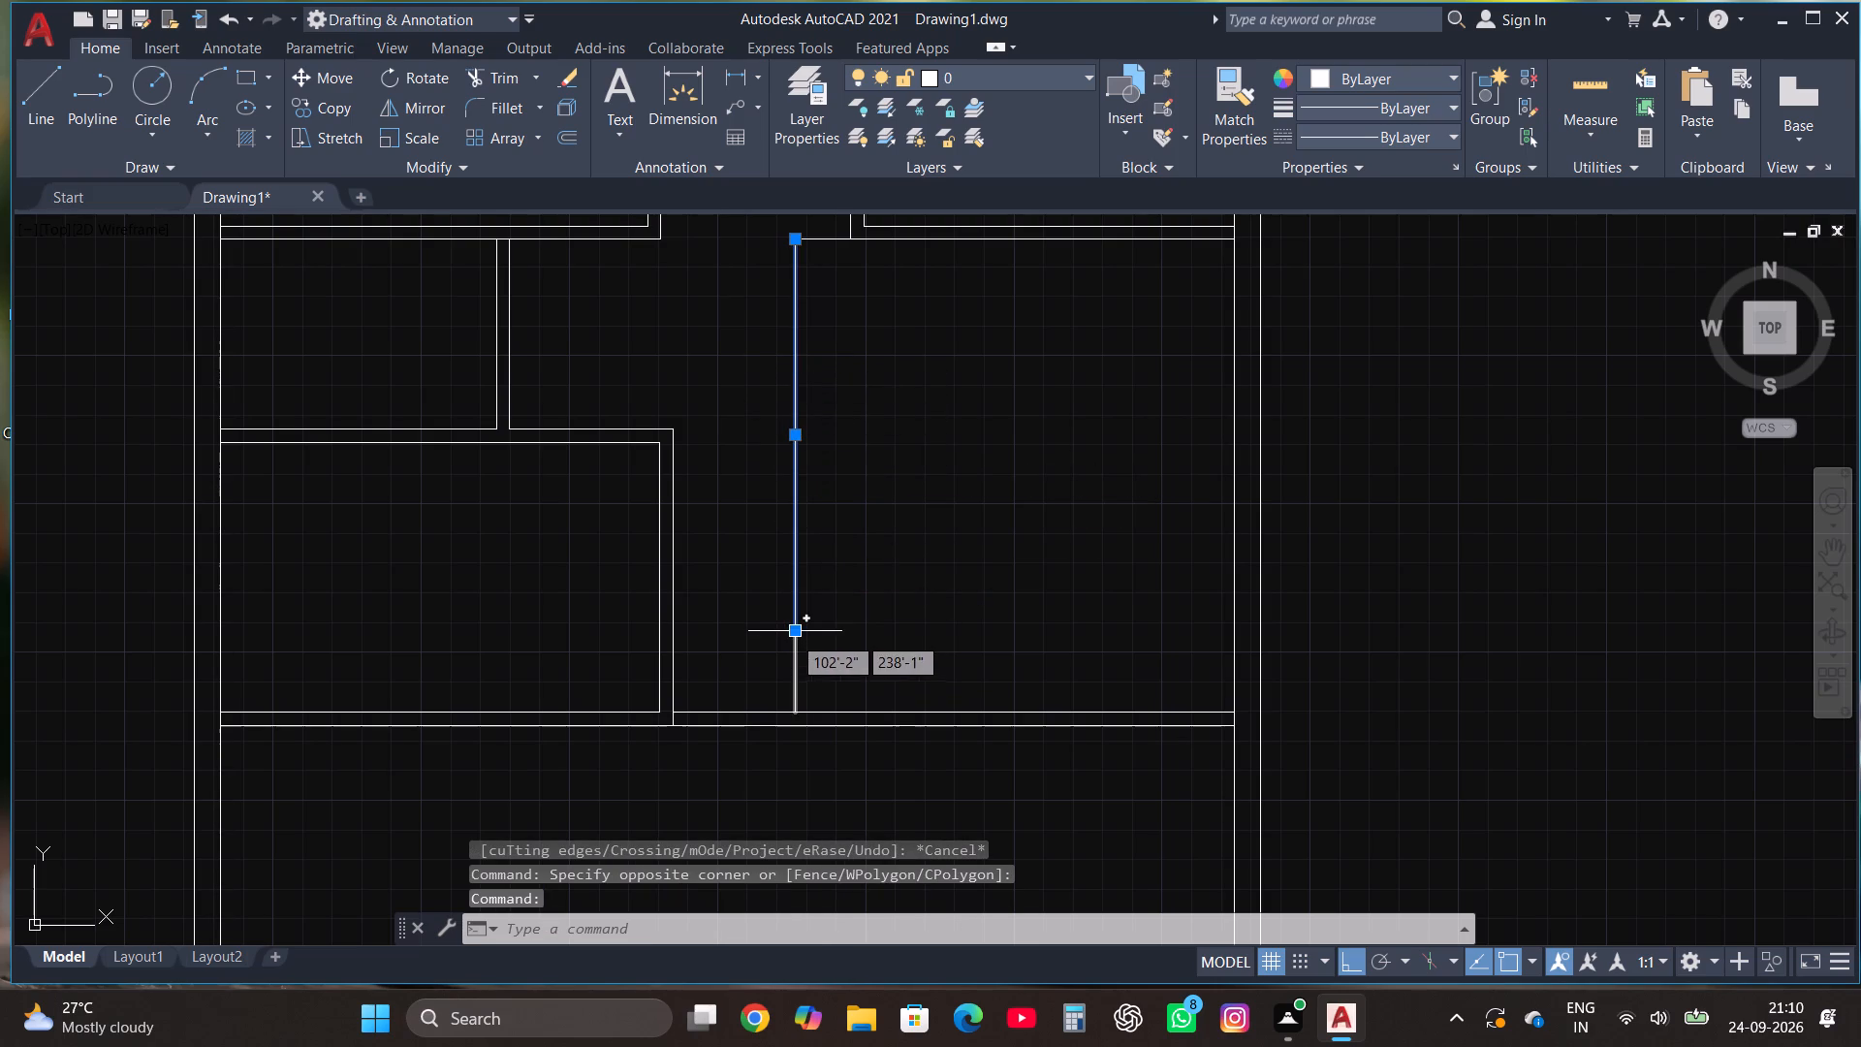
{"action": "left_click", "coordinate": [792, 635]}
{"action": "left_click", "coordinate": [797, 711]}
{"action": "key", "text": "Escape"}
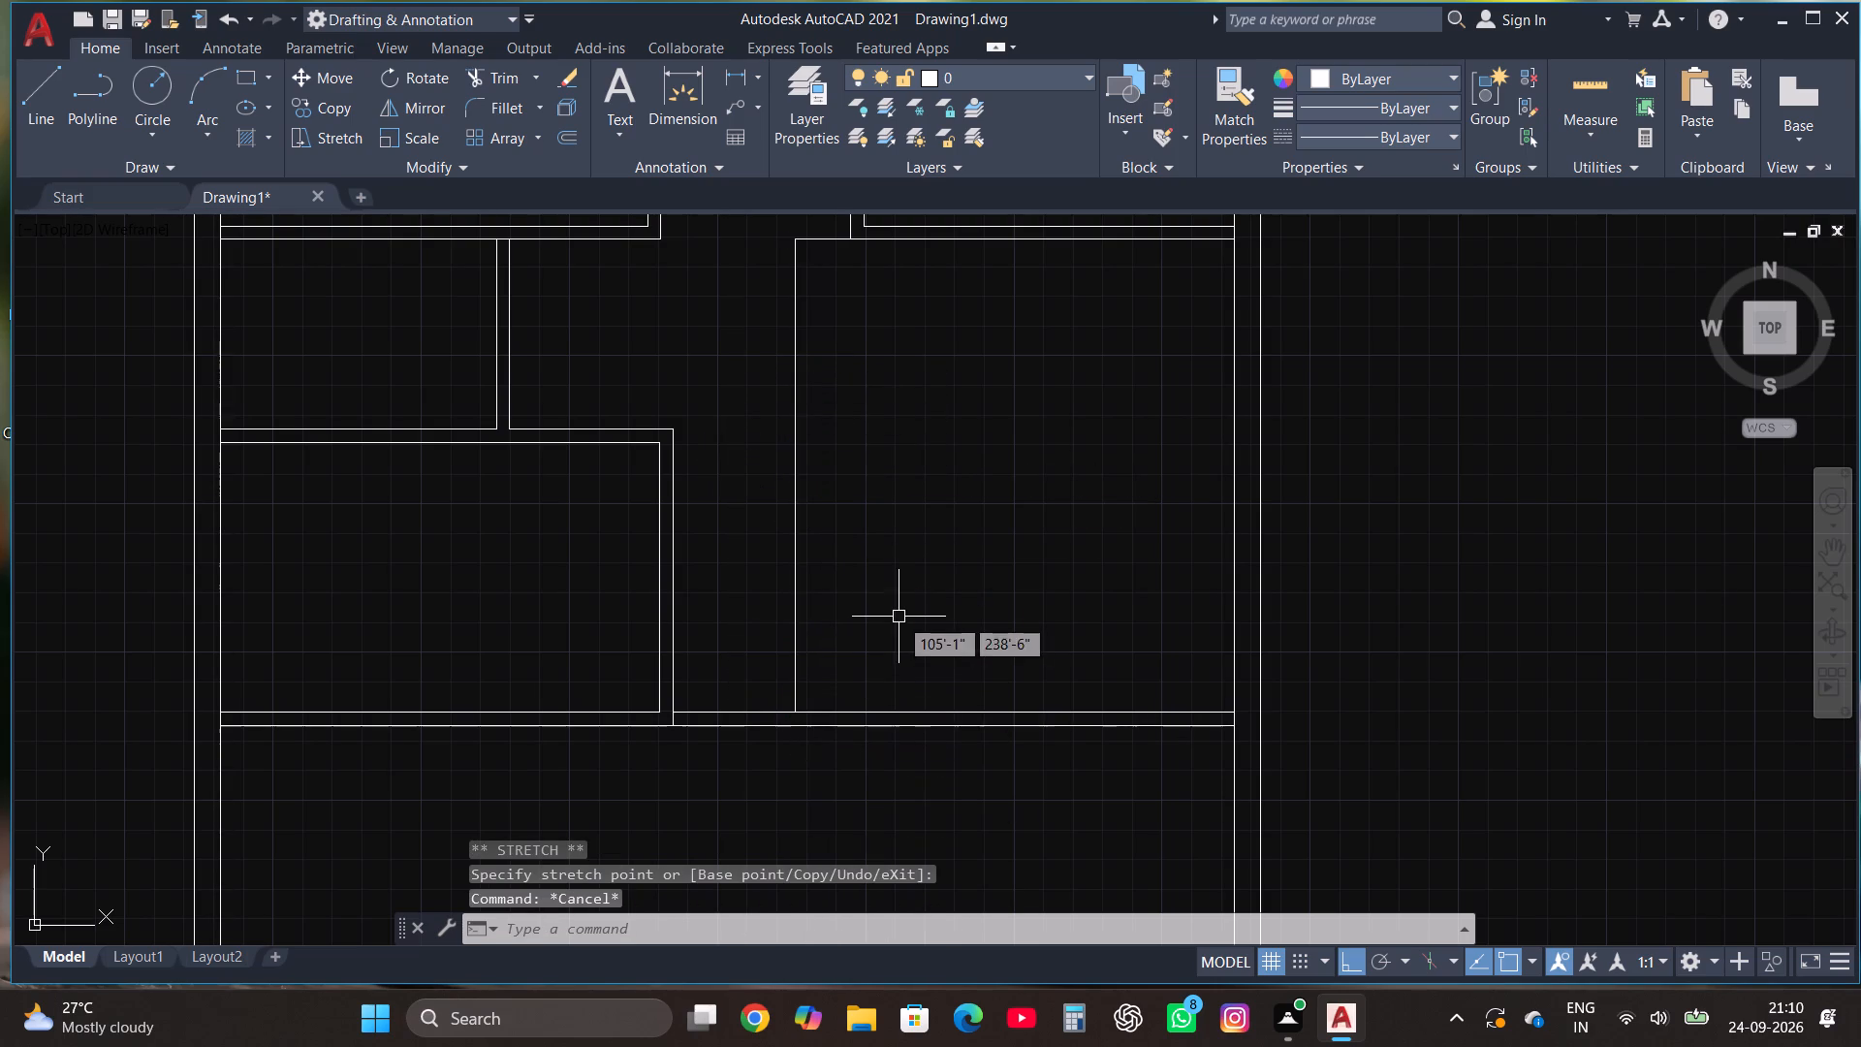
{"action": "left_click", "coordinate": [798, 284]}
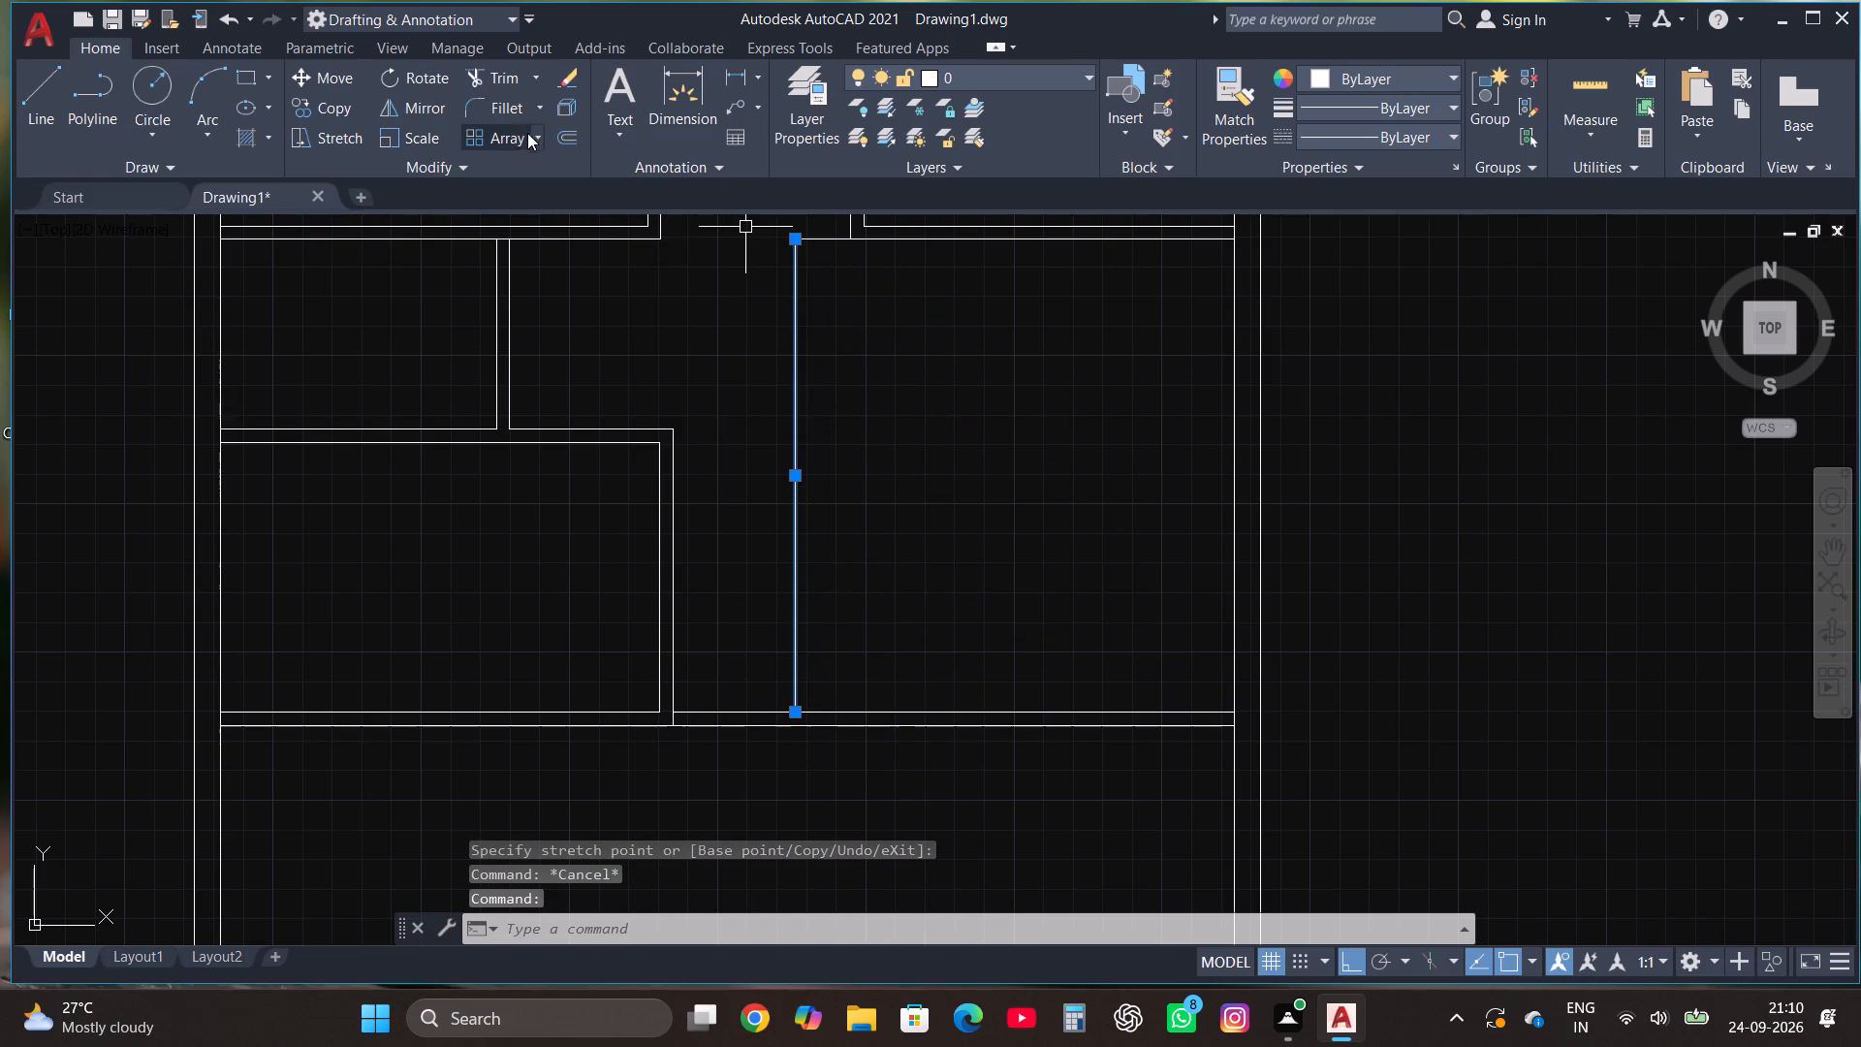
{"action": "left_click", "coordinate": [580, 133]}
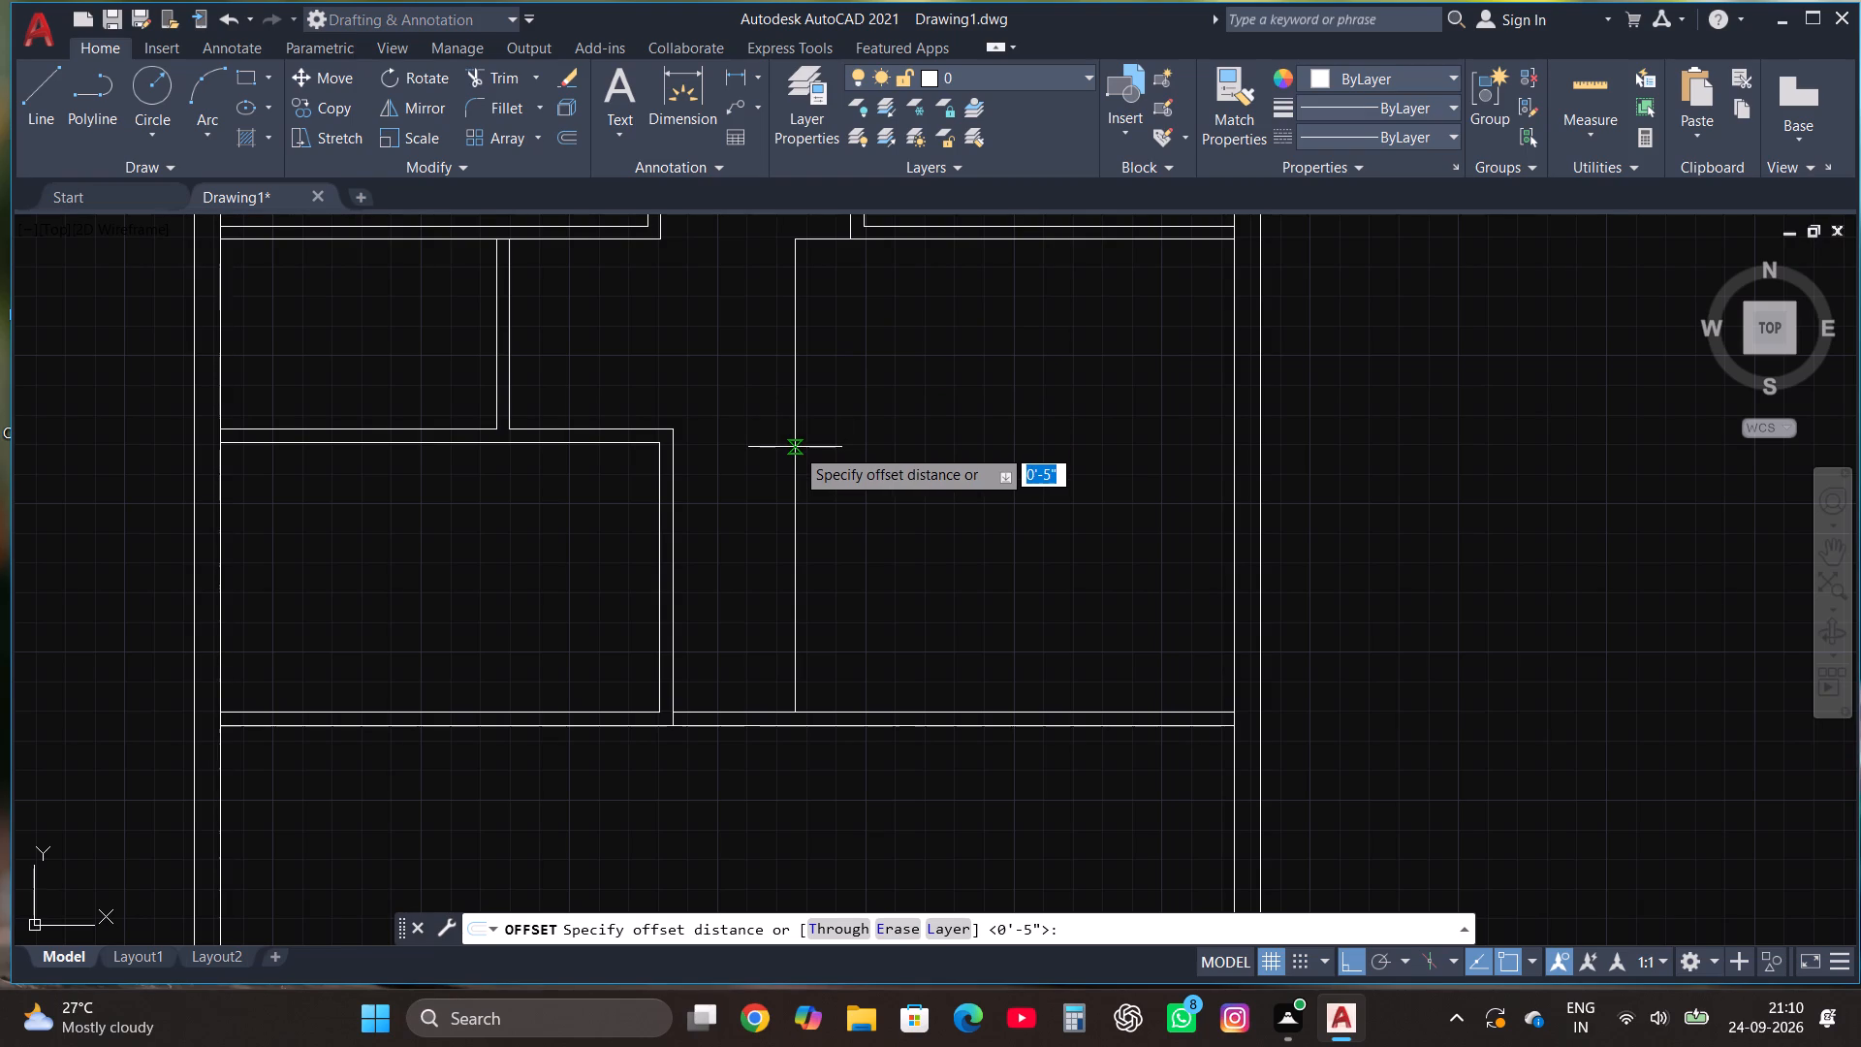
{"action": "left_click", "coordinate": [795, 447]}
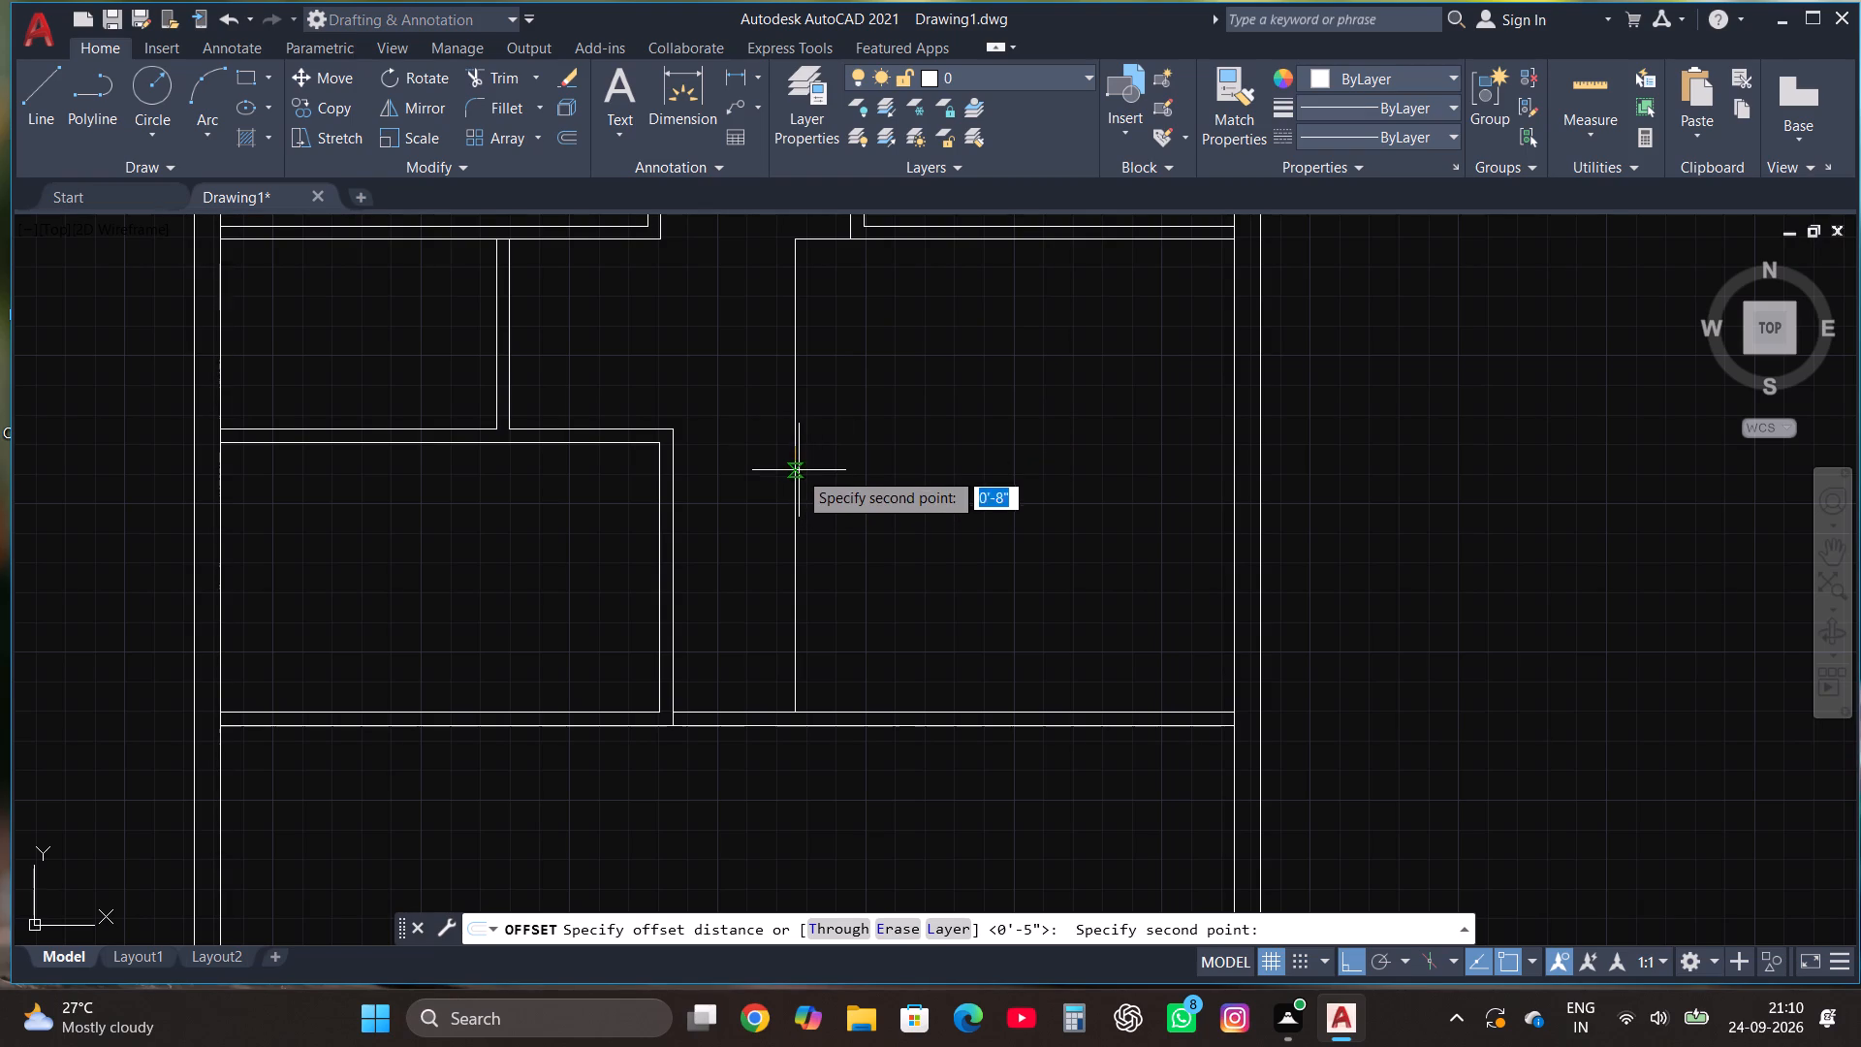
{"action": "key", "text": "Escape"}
Offset the stretched vertical wall line 4.5" to the left, away from the 12'4" wide room.
{"action": "scroll", "coordinate": [853, 557], "scroll_direction": "down", "scroll_amount": 2}
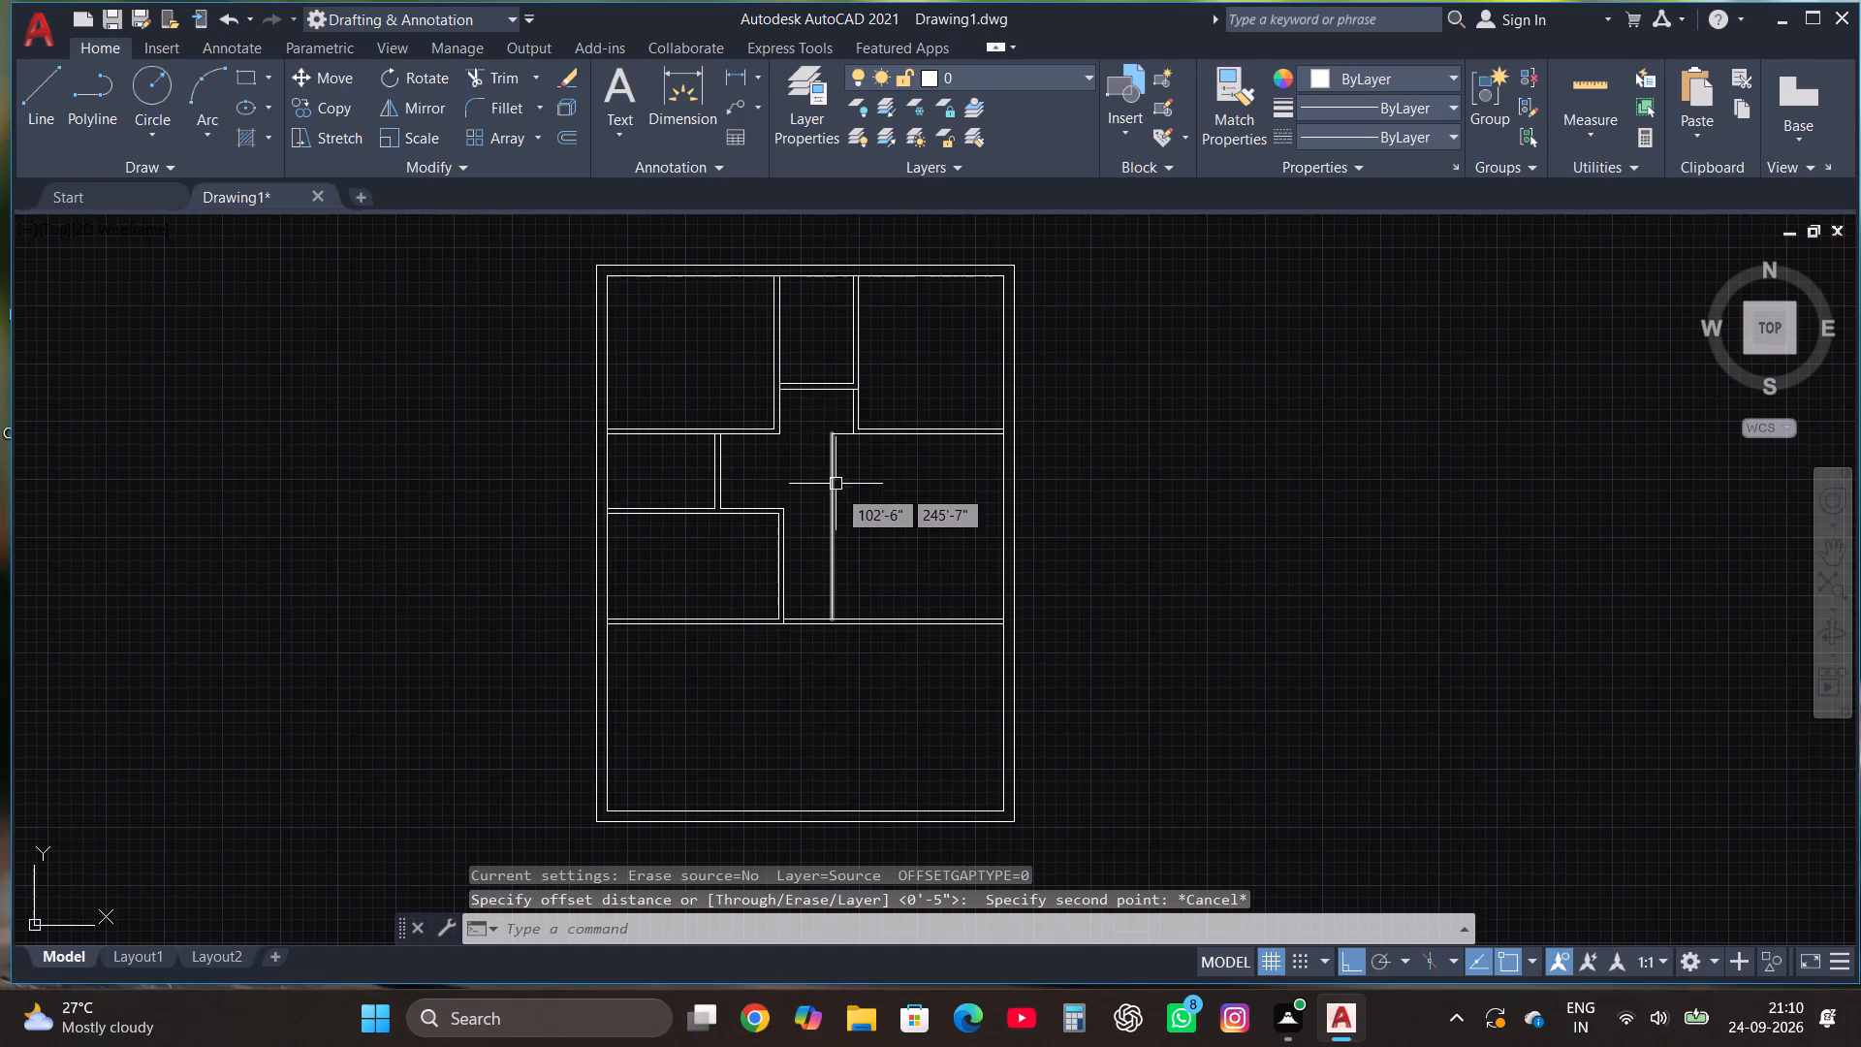
{"action": "scroll", "coordinate": [860, 572], "scroll_direction": "up", "scroll_amount": 2}
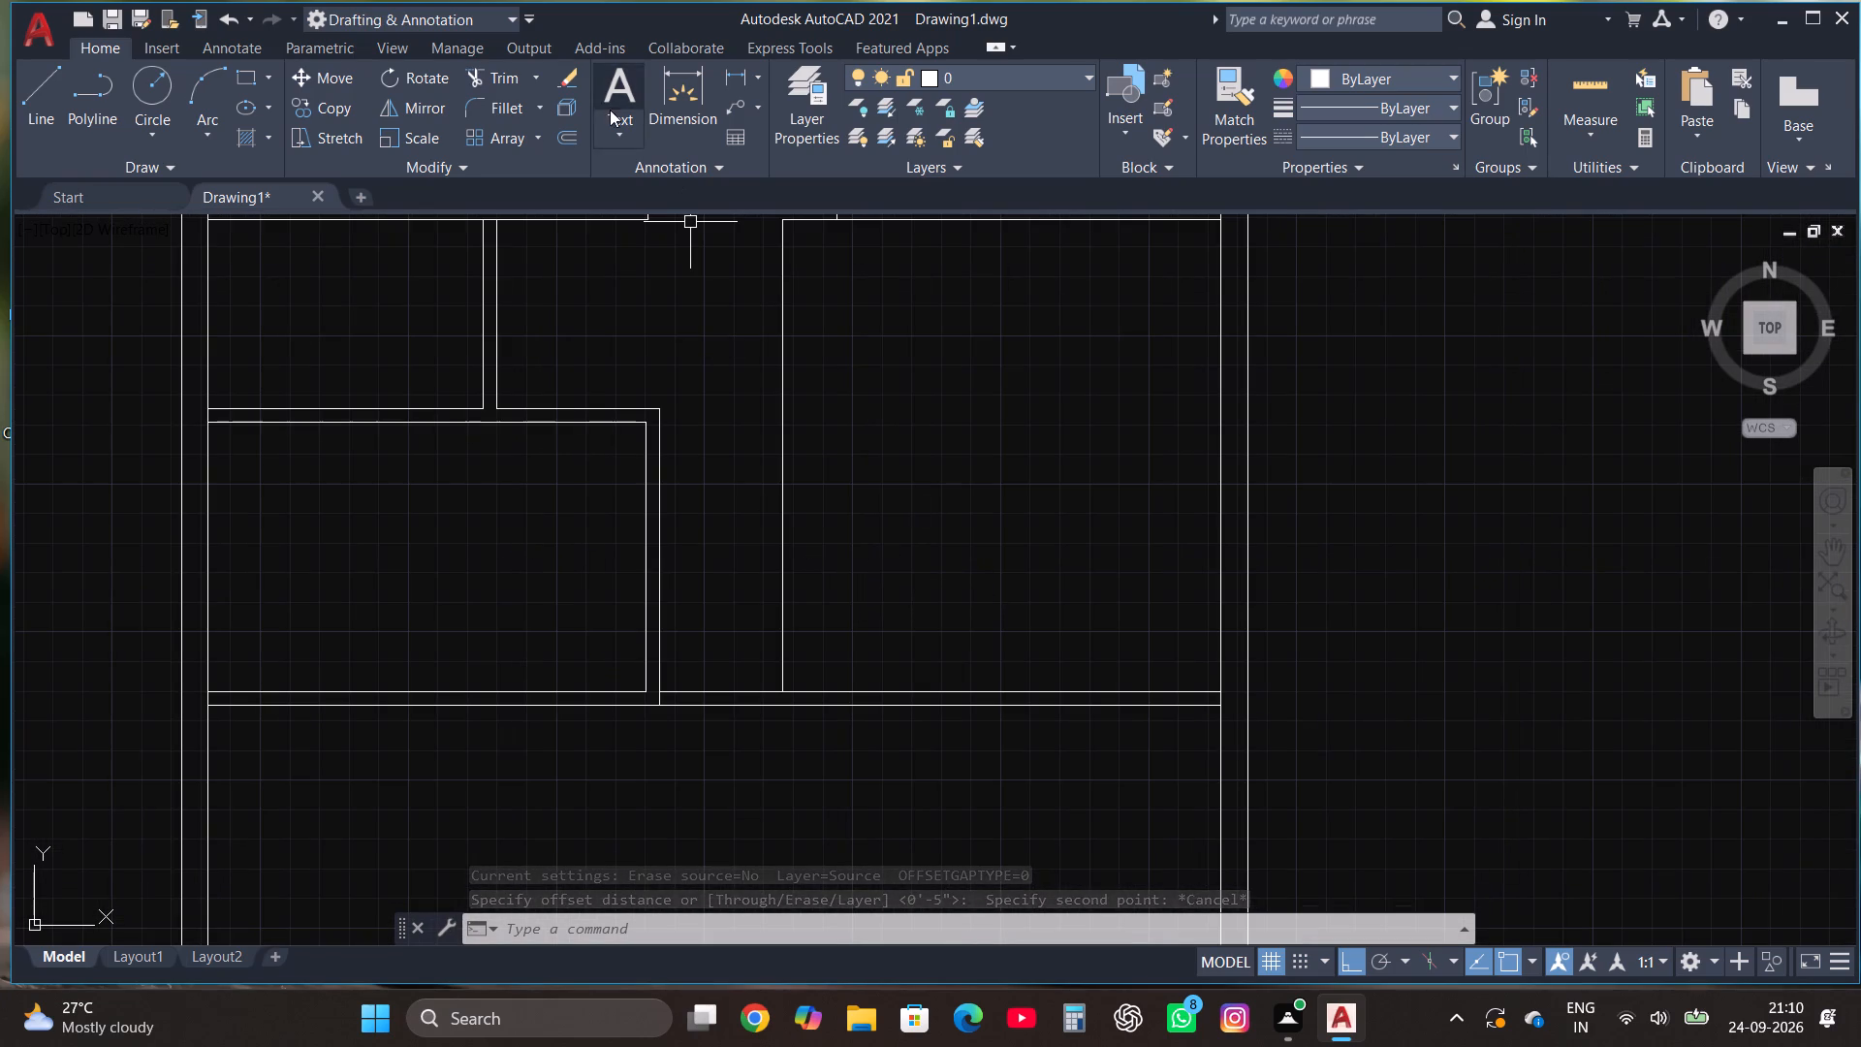
{"action": "left_click_drag", "start_coordinate": [882, 430], "coordinate": [864, 421]}
{"action": "left_click", "coordinate": [755, 333]}
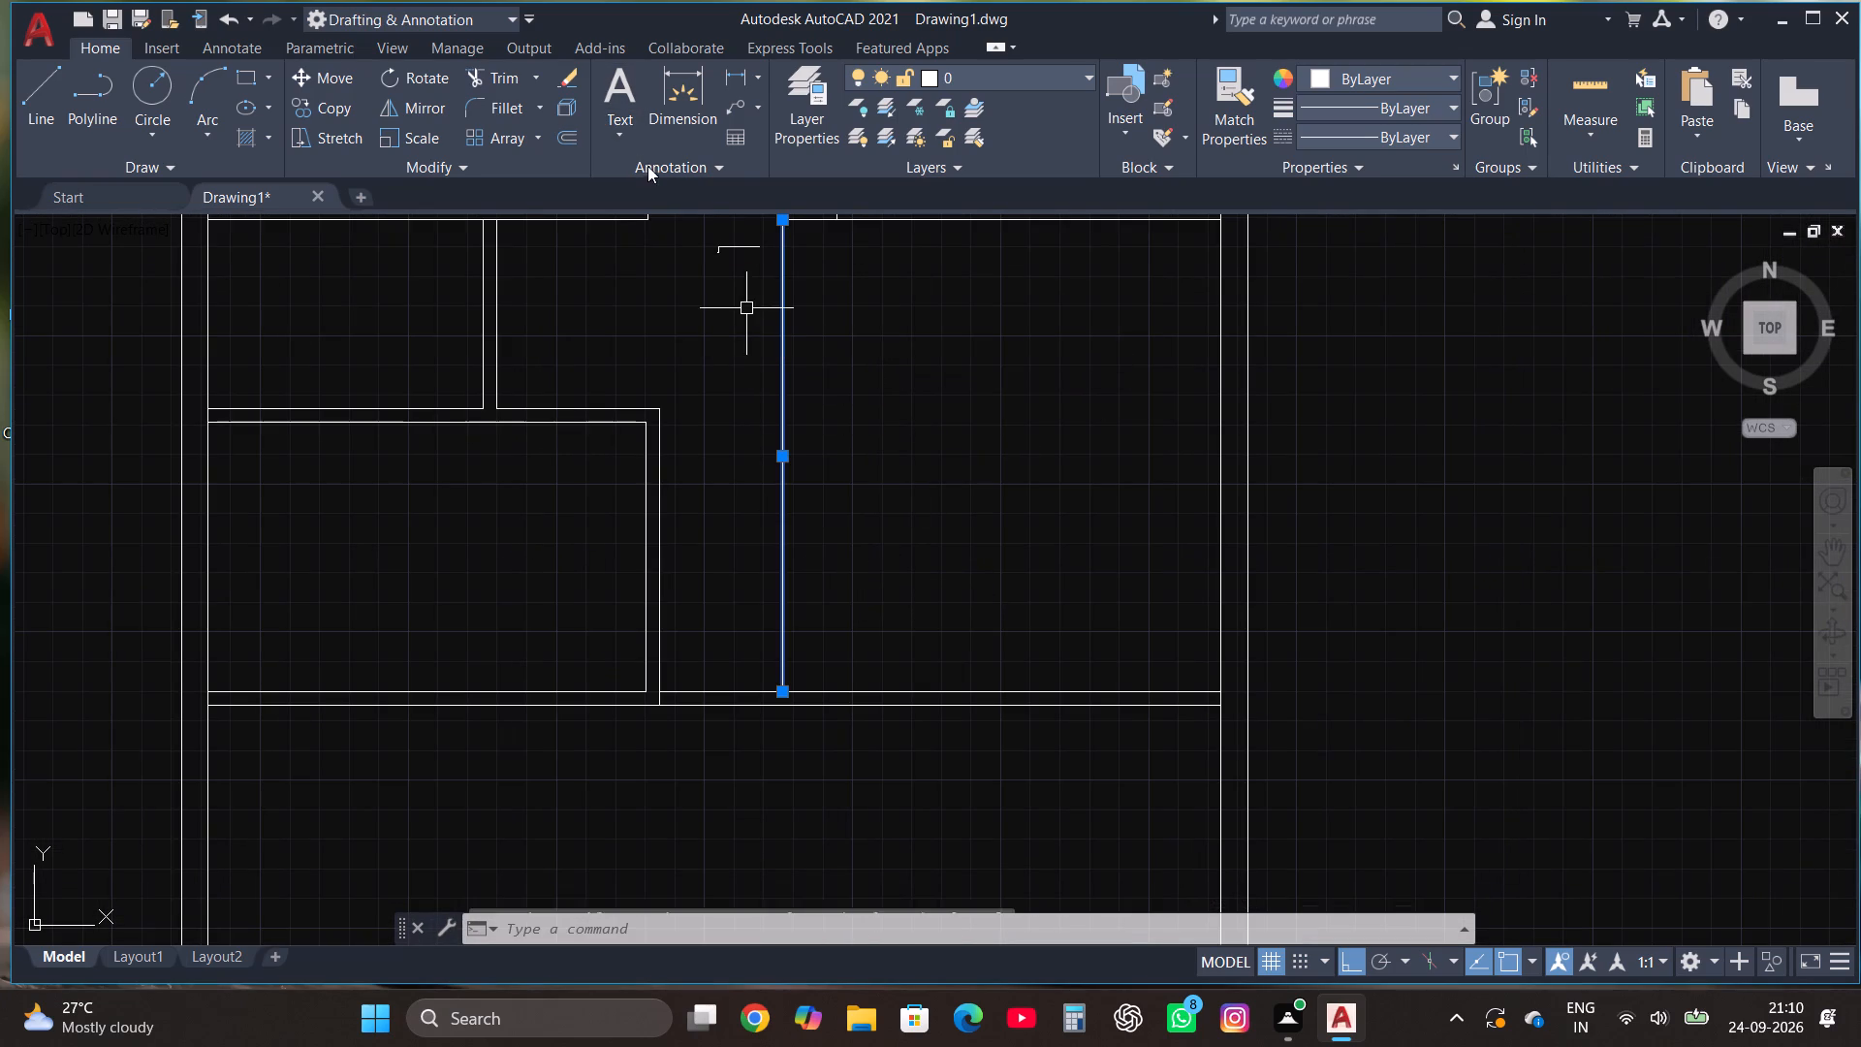
{"action": "left_click", "coordinate": [572, 139]}
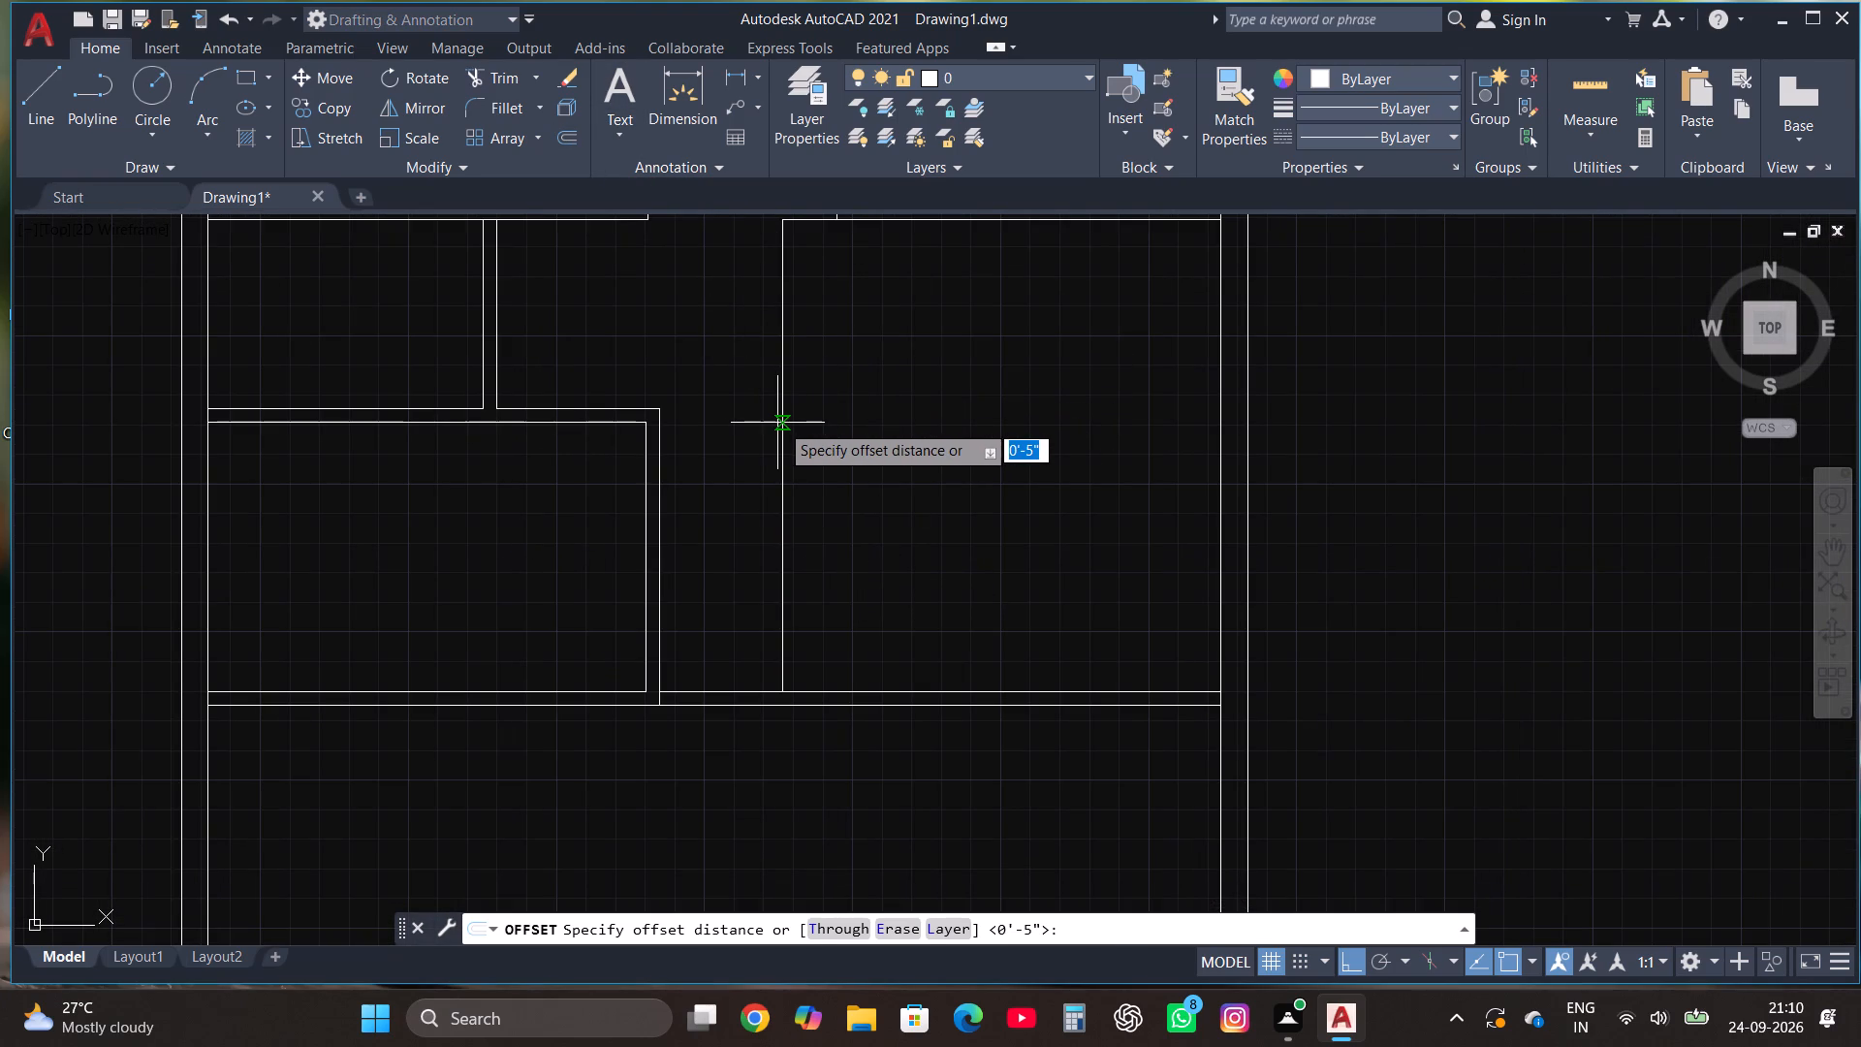
{"action": "left_click", "coordinate": [780, 423]}
{"action": "type", "text": "4.5\""}
{"action": "key", "text": "Return"}
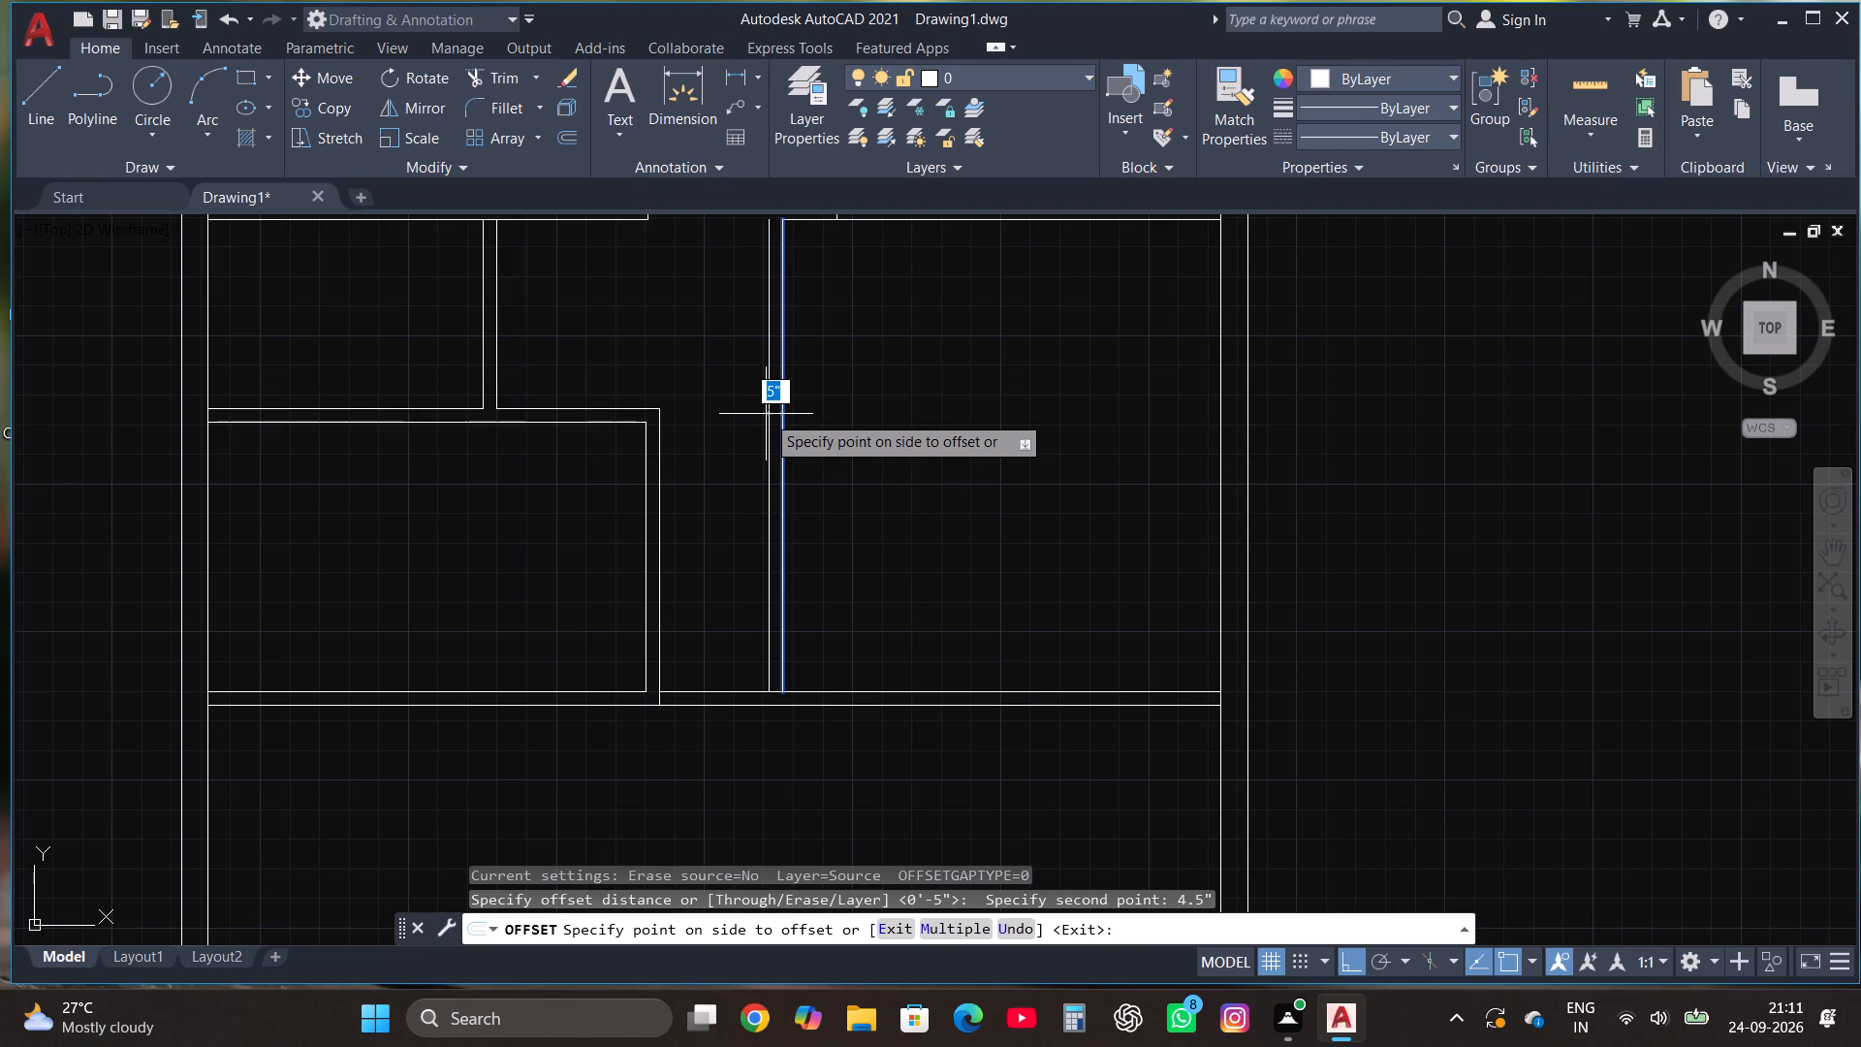
{"action": "left_click", "coordinate": [766, 414]}
{"action": "scroll", "coordinate": [803, 357], "scroll_direction": "down", "scroll_amount": 1}
{"action": "scroll", "coordinate": [804, 245], "scroll_direction": "up", "scroll_amount": 2}
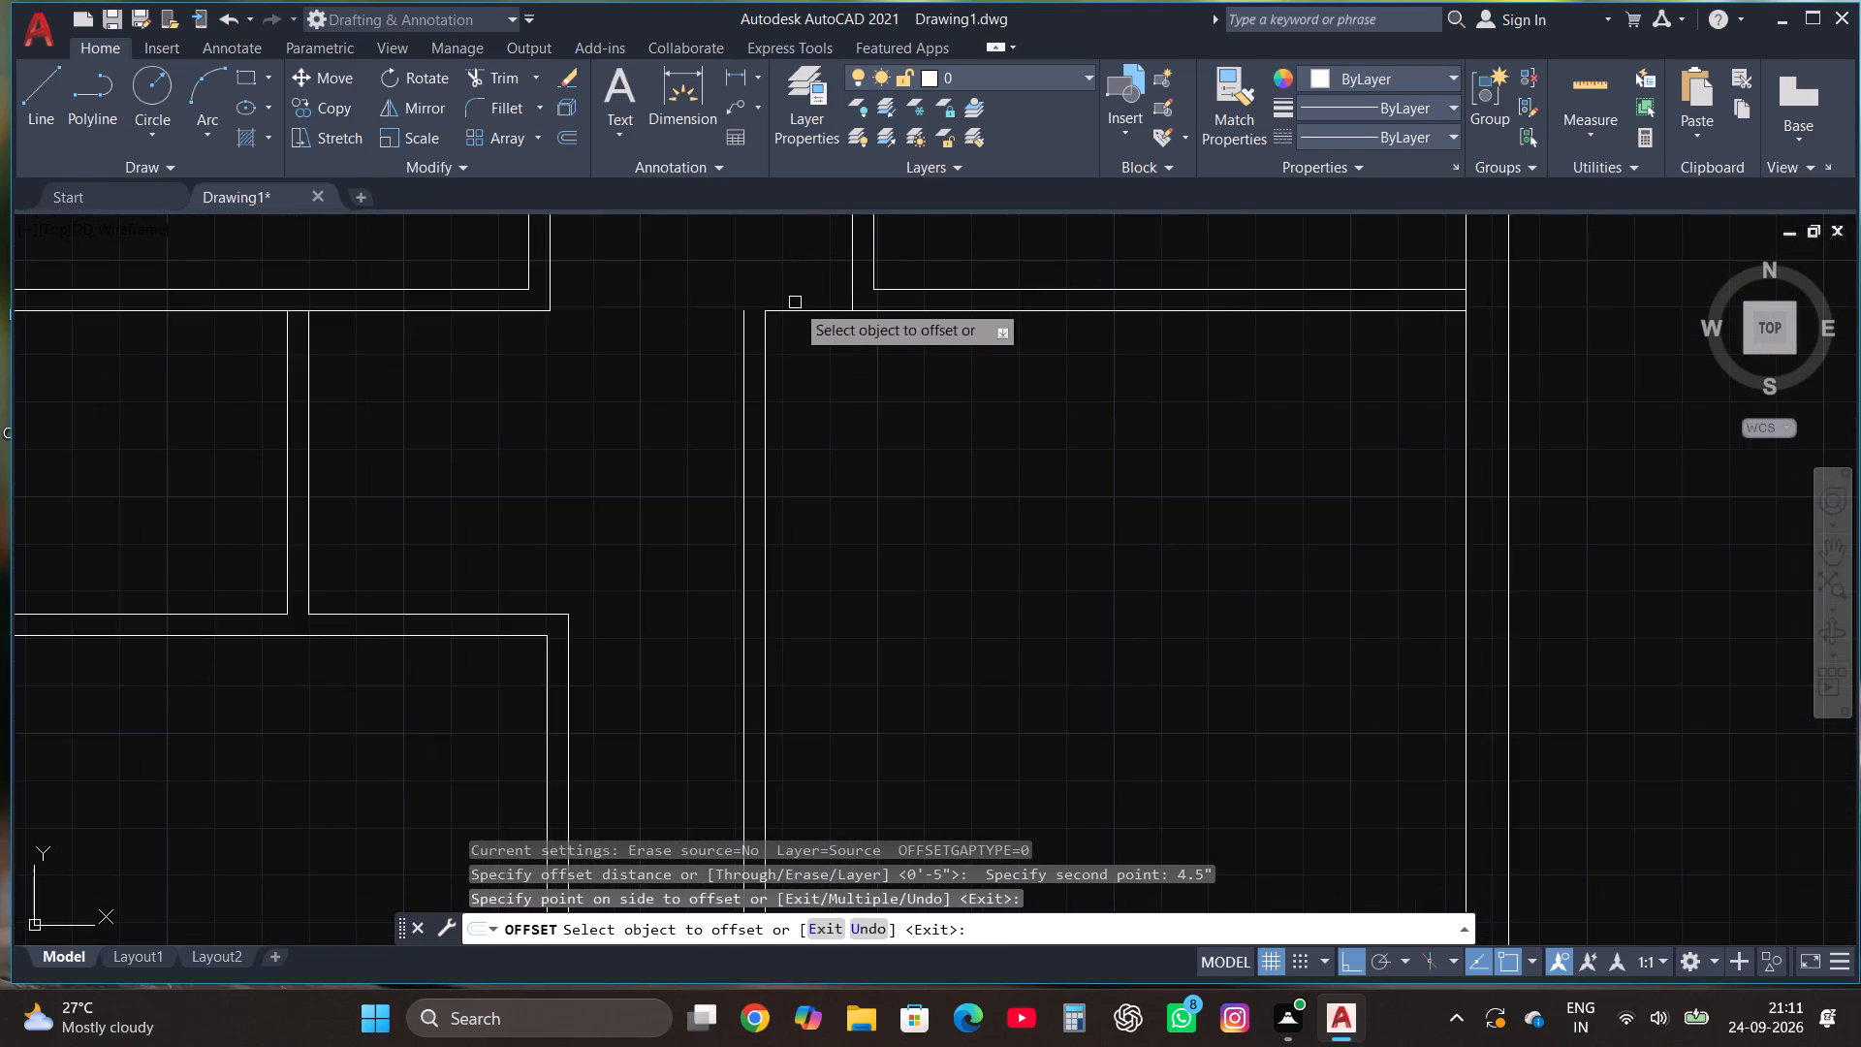
Offset the top horizontal line of the 12'4" wide right-hand room 4.5" upward.
{"action": "left_click", "coordinate": [796, 308]}
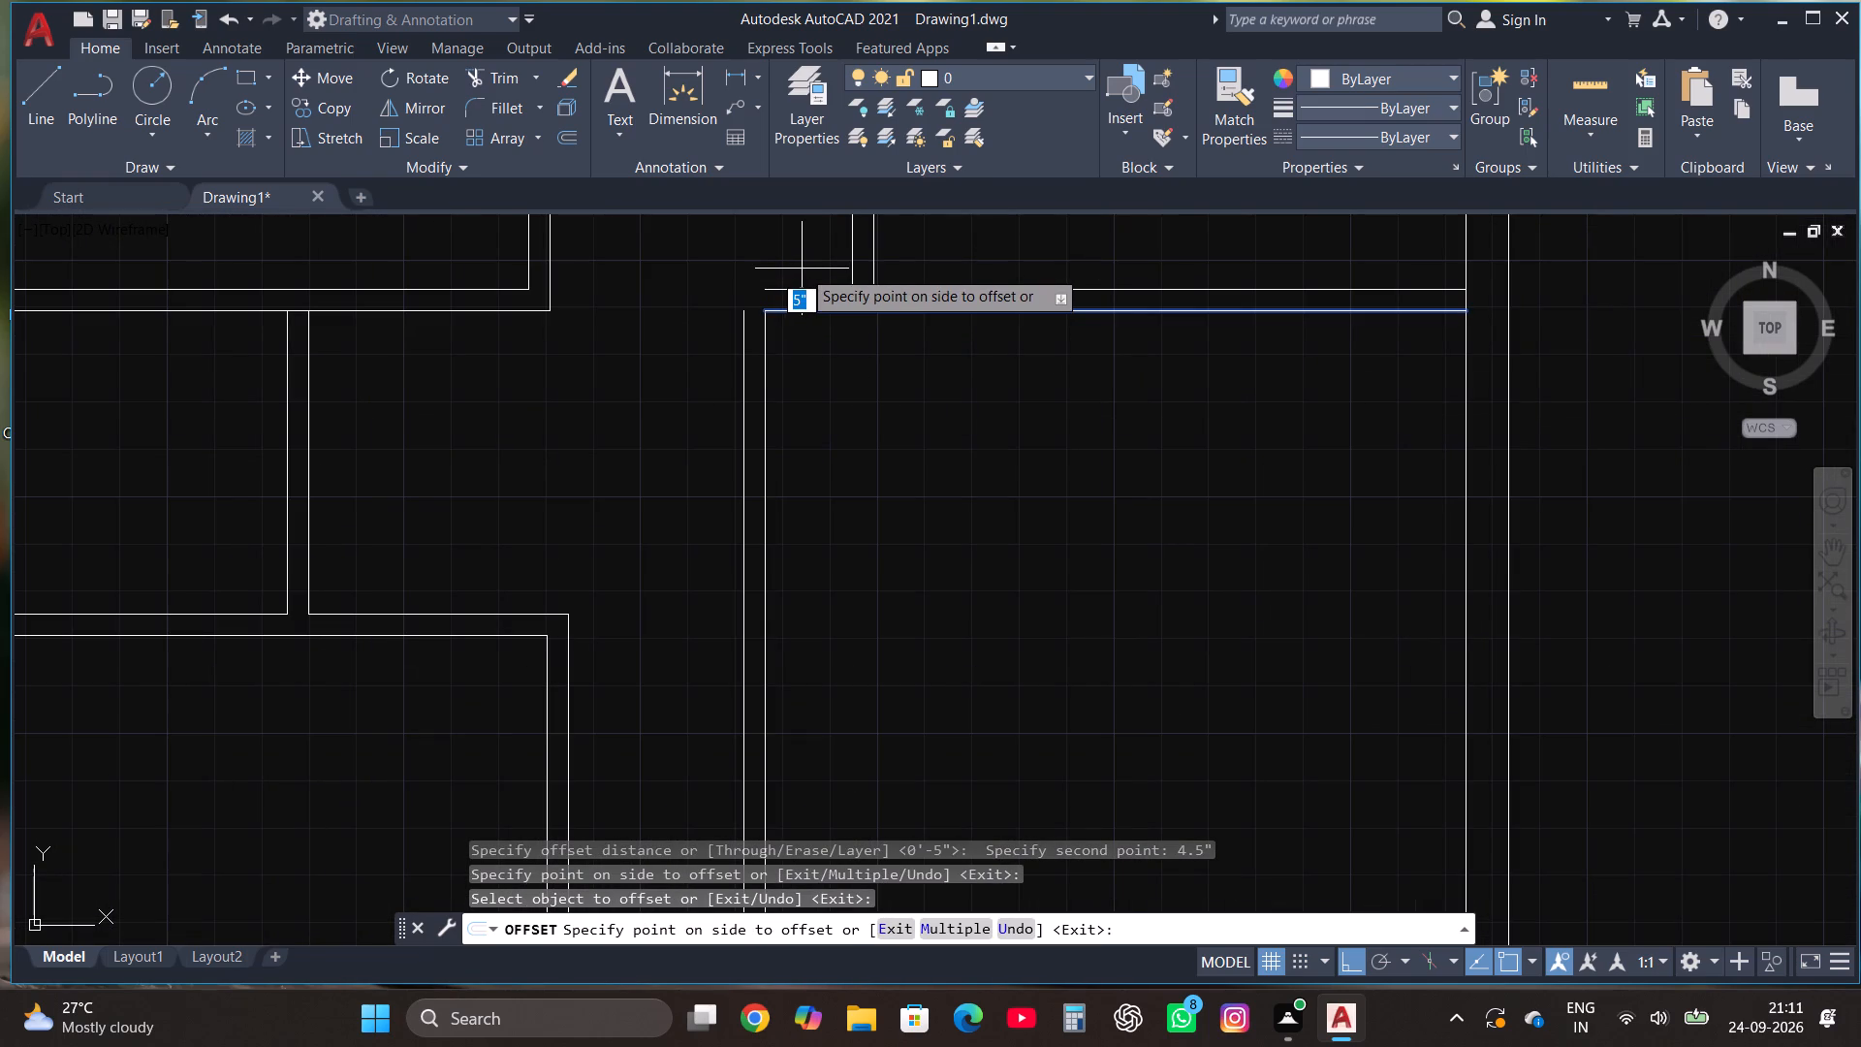
{"action": "type", "text": "4.5"}
{"action": "key", "text": "shift+quotedbl"}
{"action": "key", "text": "Return"}
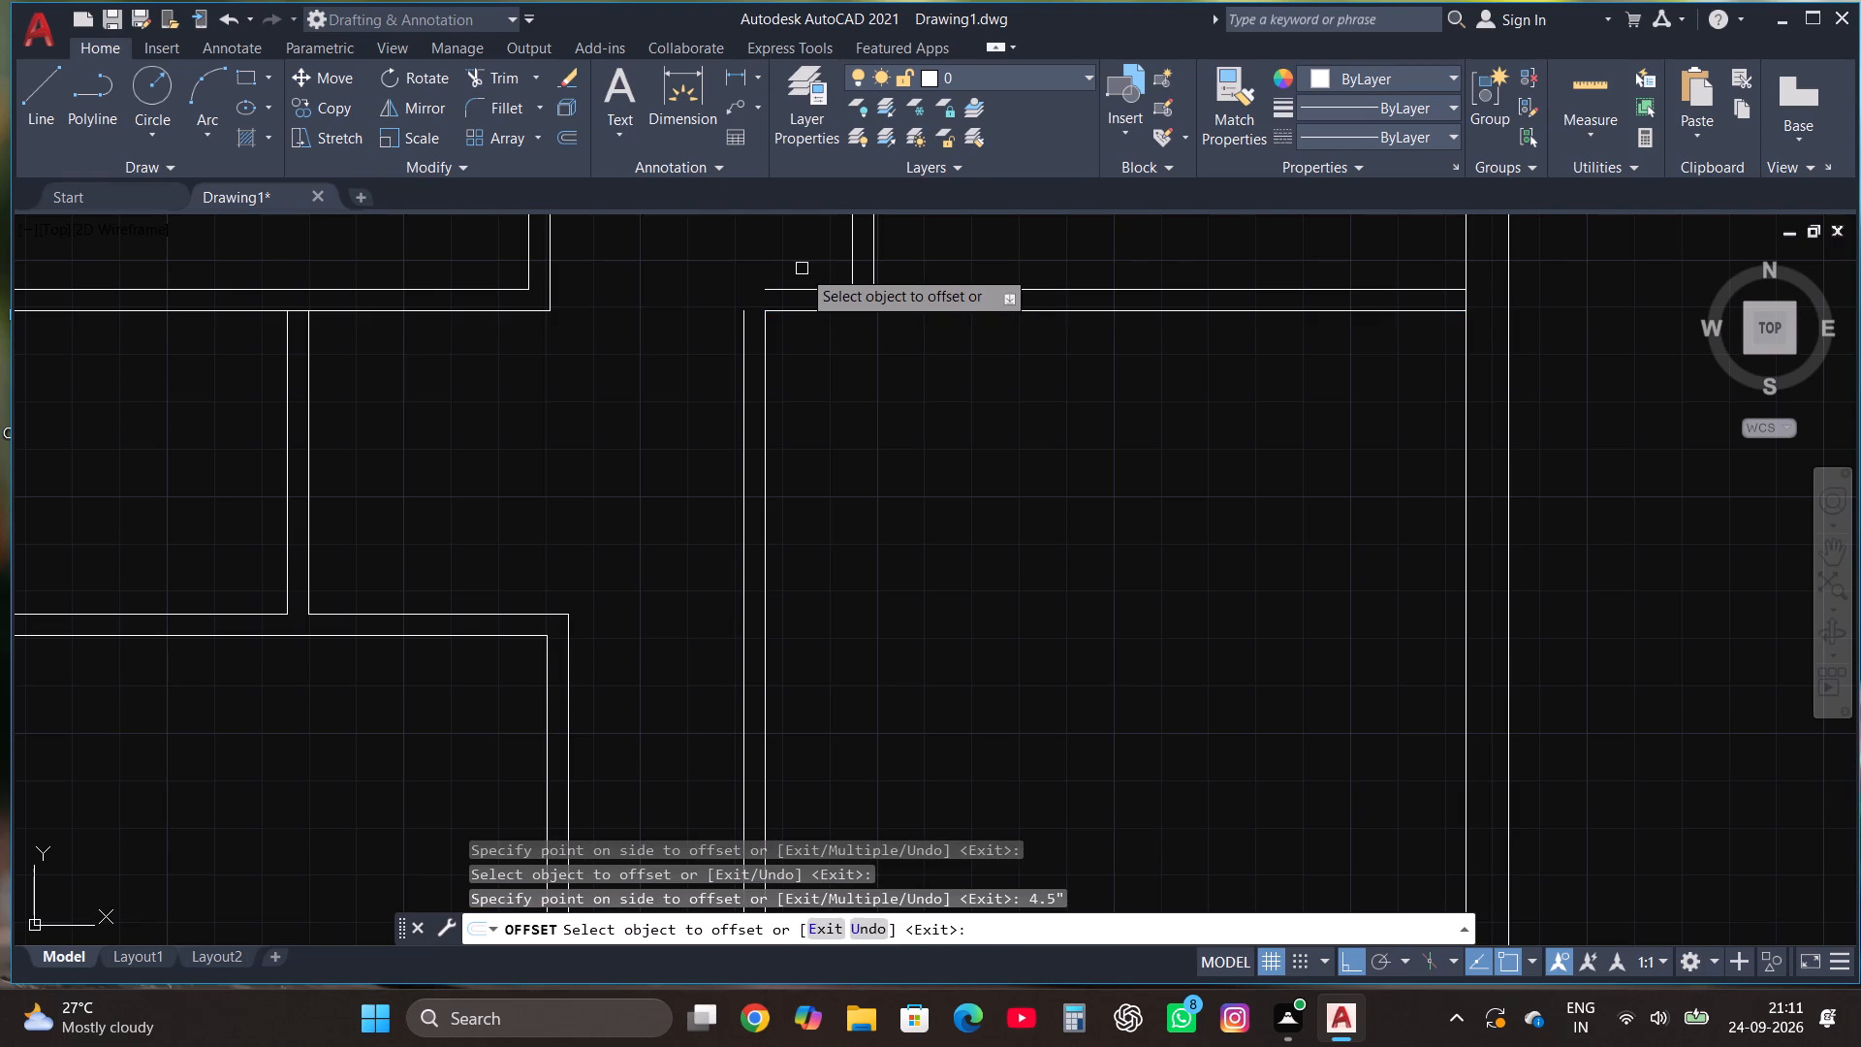
{"action": "key", "text": "Escape"}
Fillet the outer vertical and outer top lines of the right-hand room's partition into a corner.
{"action": "left_click", "coordinate": [512, 111]}
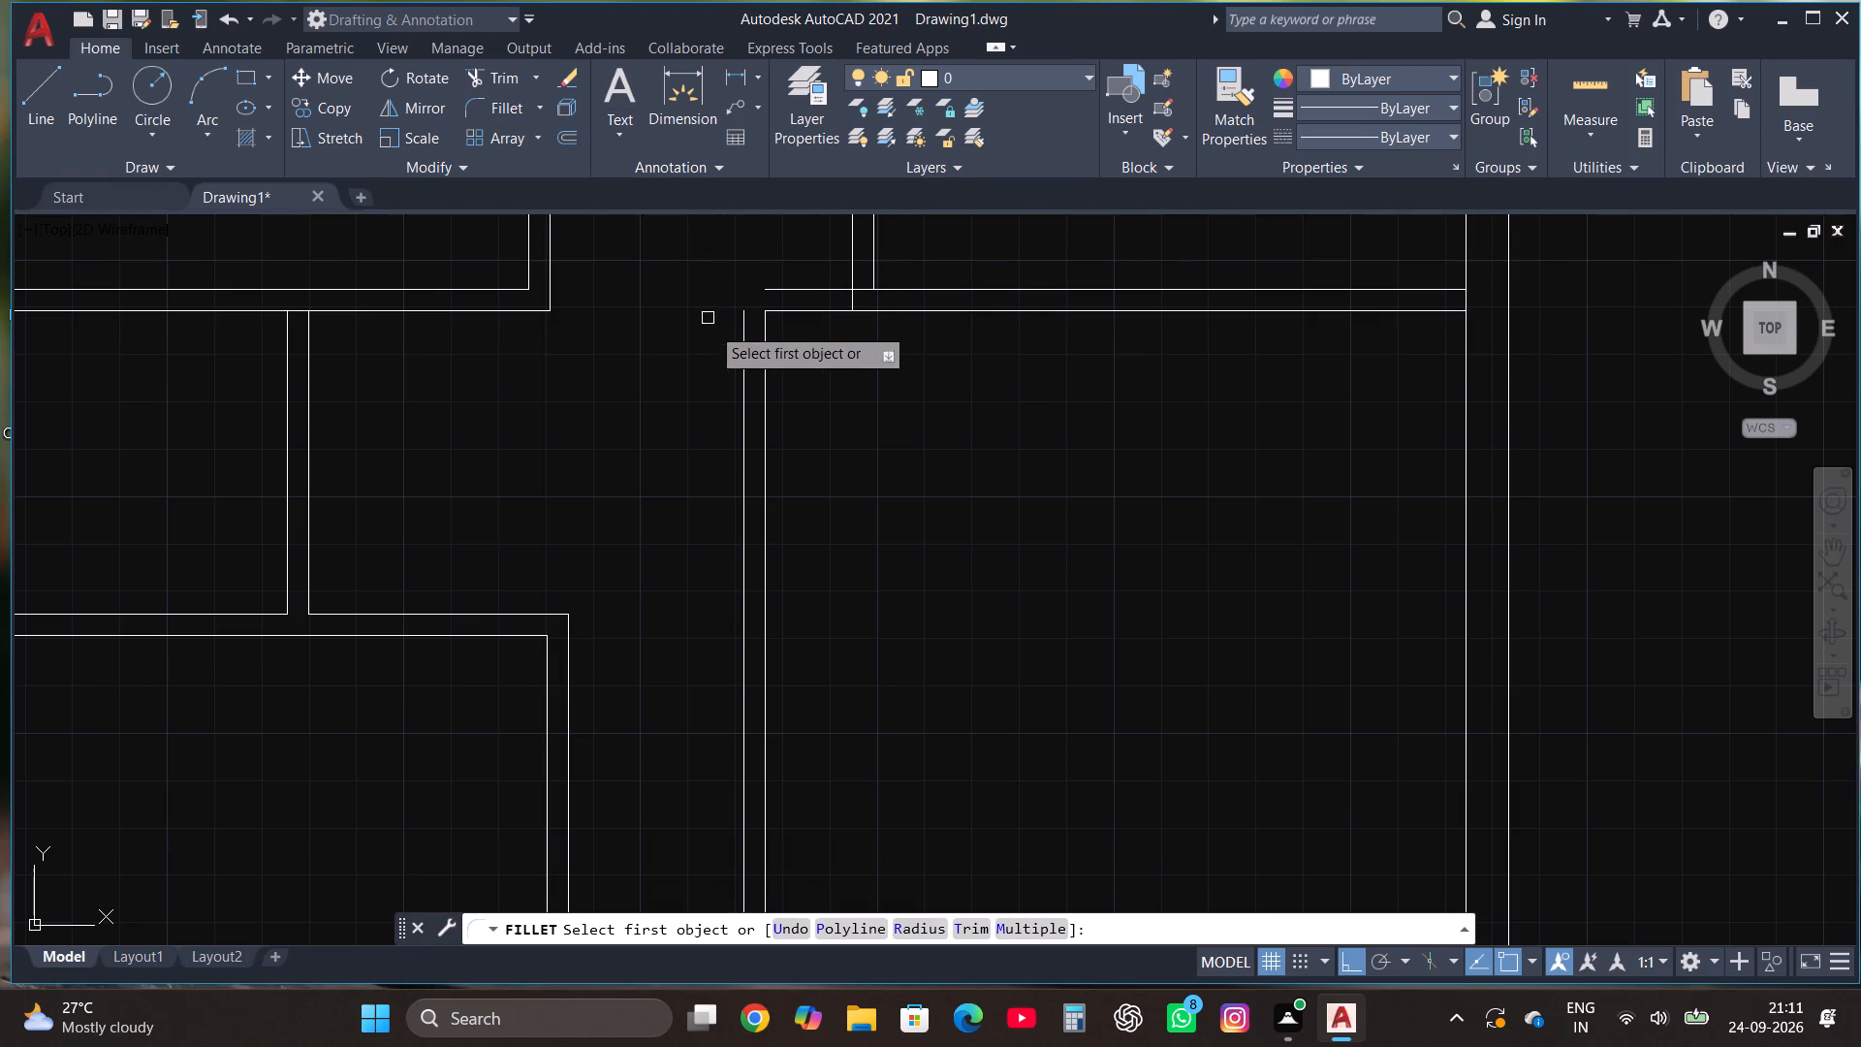
{"action": "left_click", "coordinate": [741, 367]}
{"action": "left_click", "coordinate": [770, 287]}
{"action": "key", "text": "Escape"}
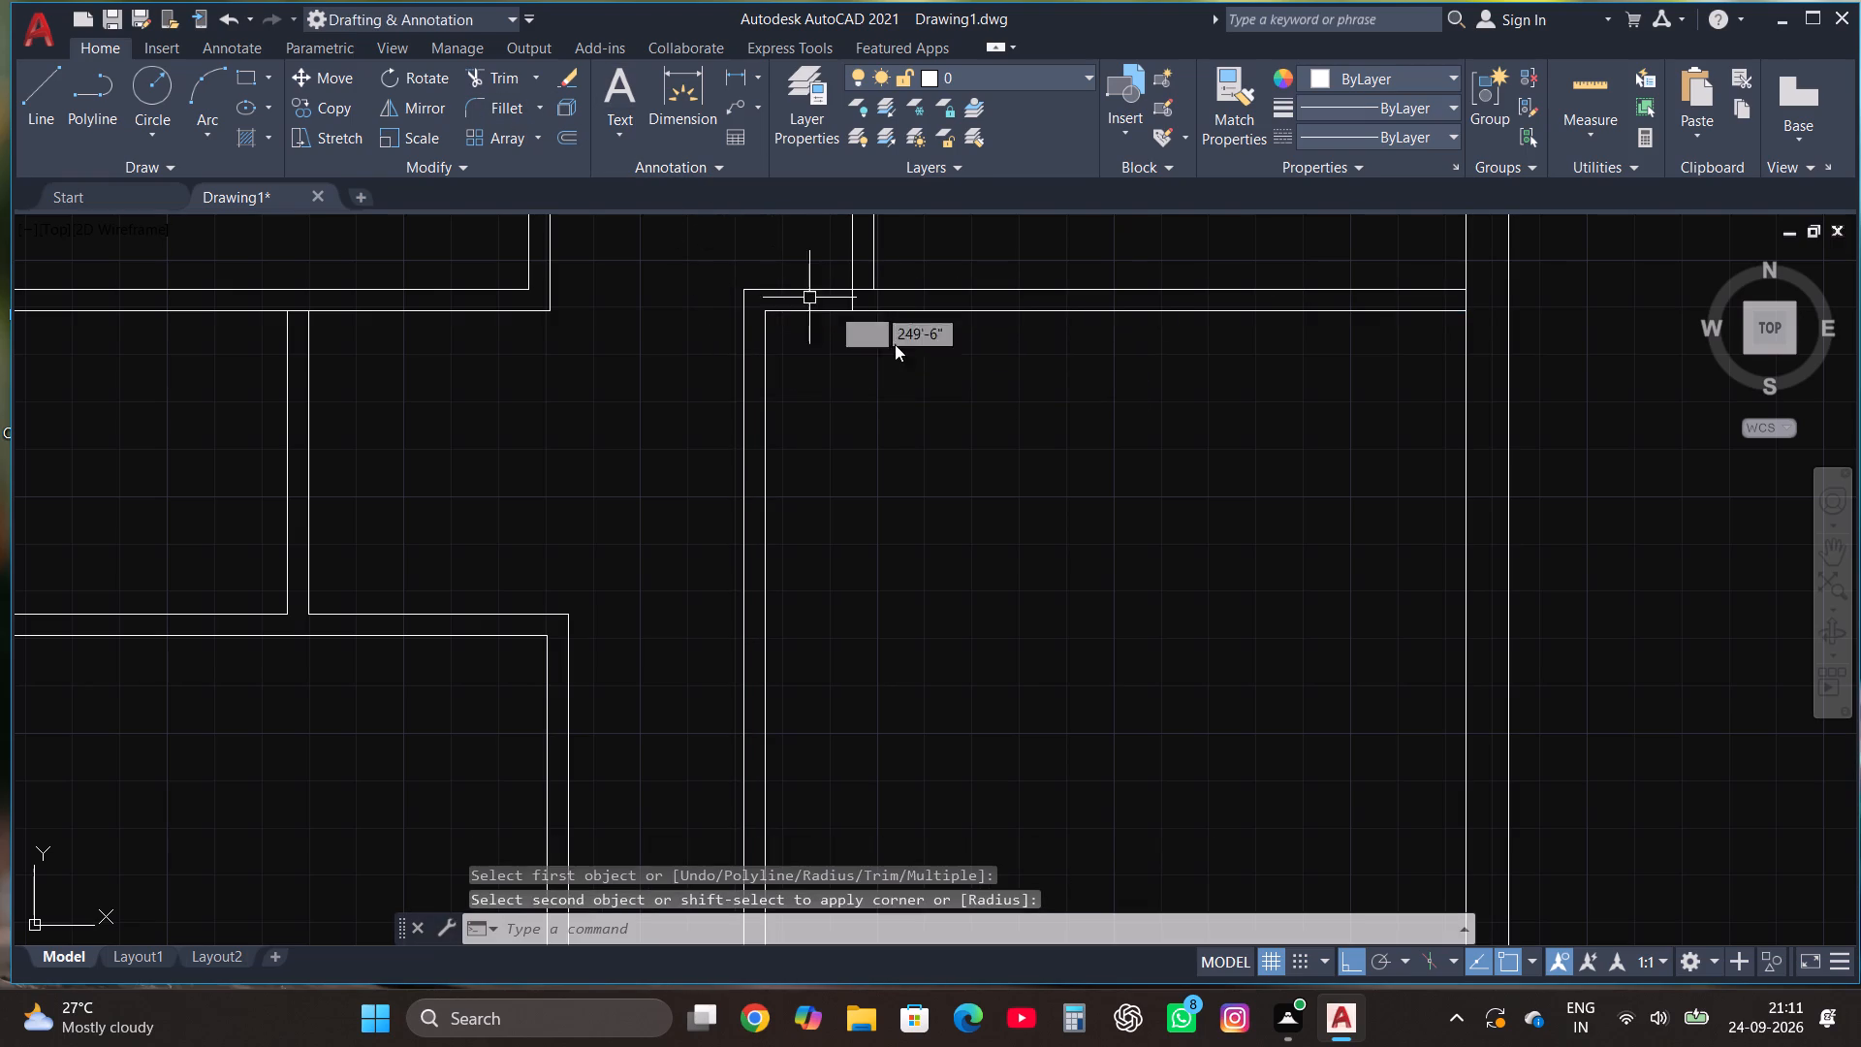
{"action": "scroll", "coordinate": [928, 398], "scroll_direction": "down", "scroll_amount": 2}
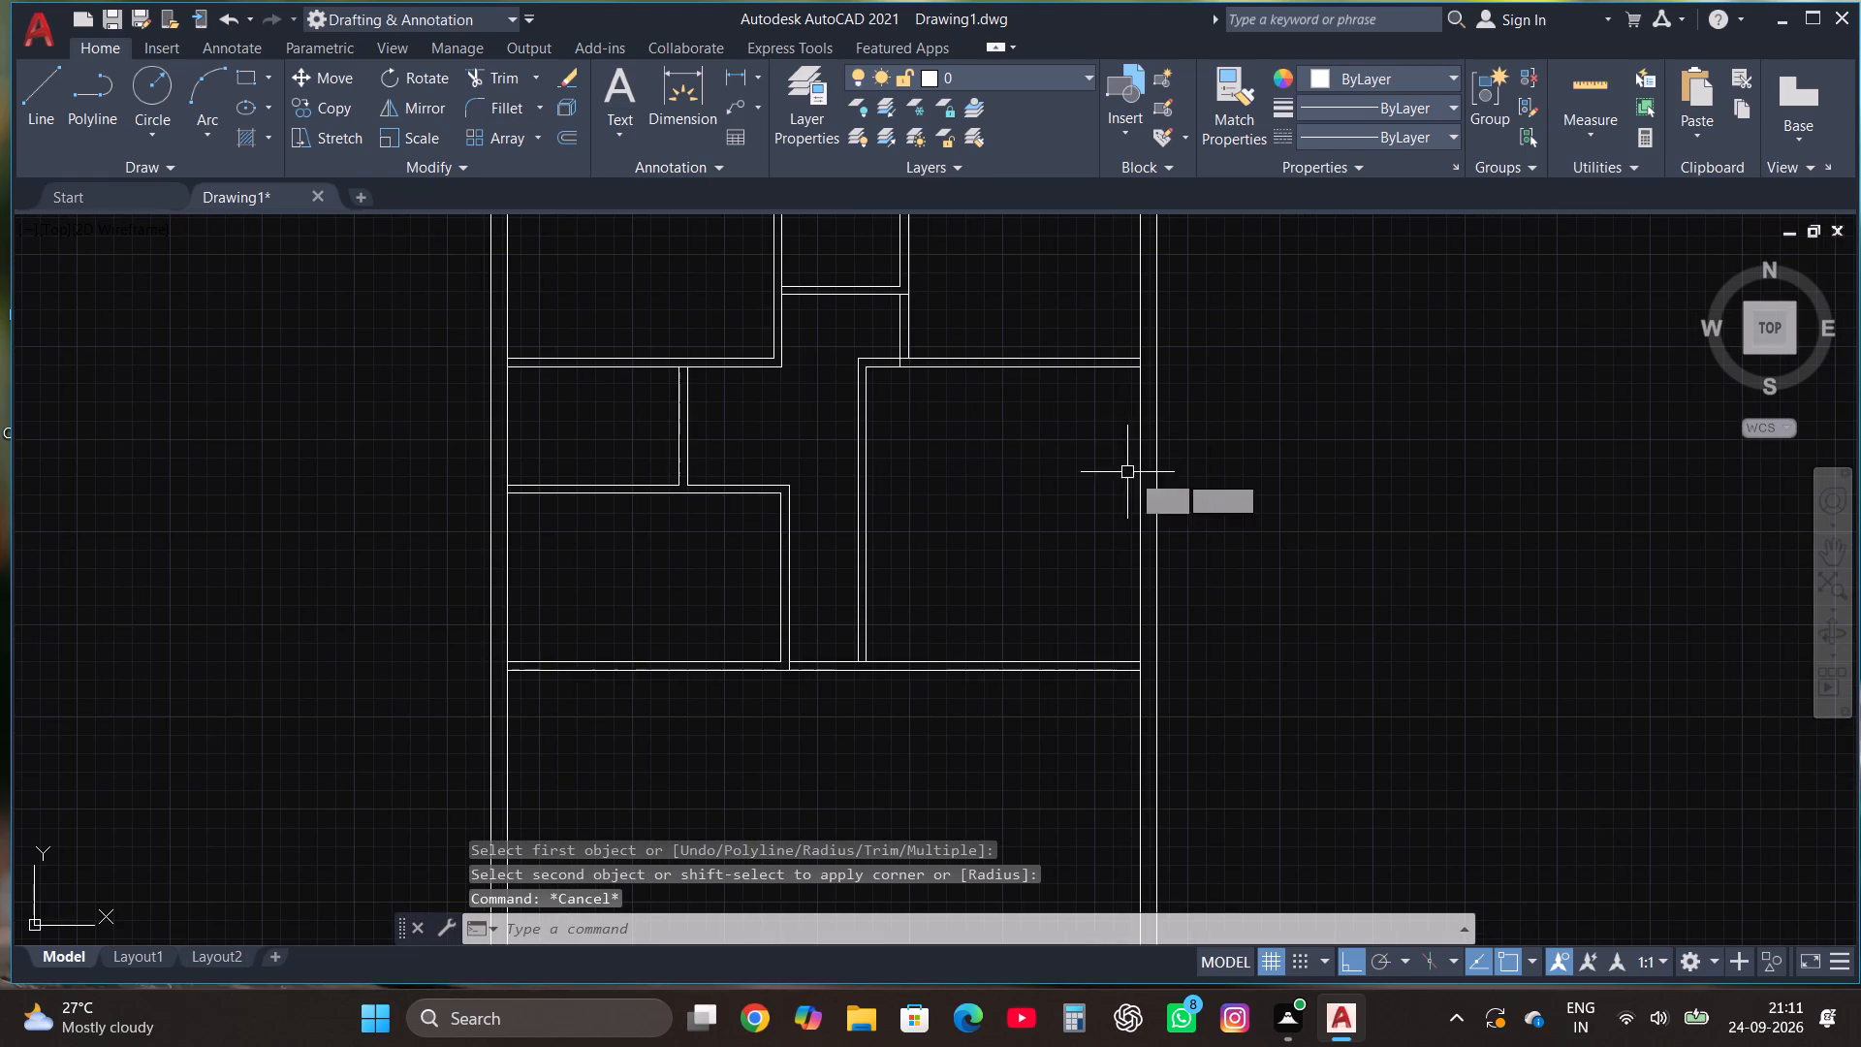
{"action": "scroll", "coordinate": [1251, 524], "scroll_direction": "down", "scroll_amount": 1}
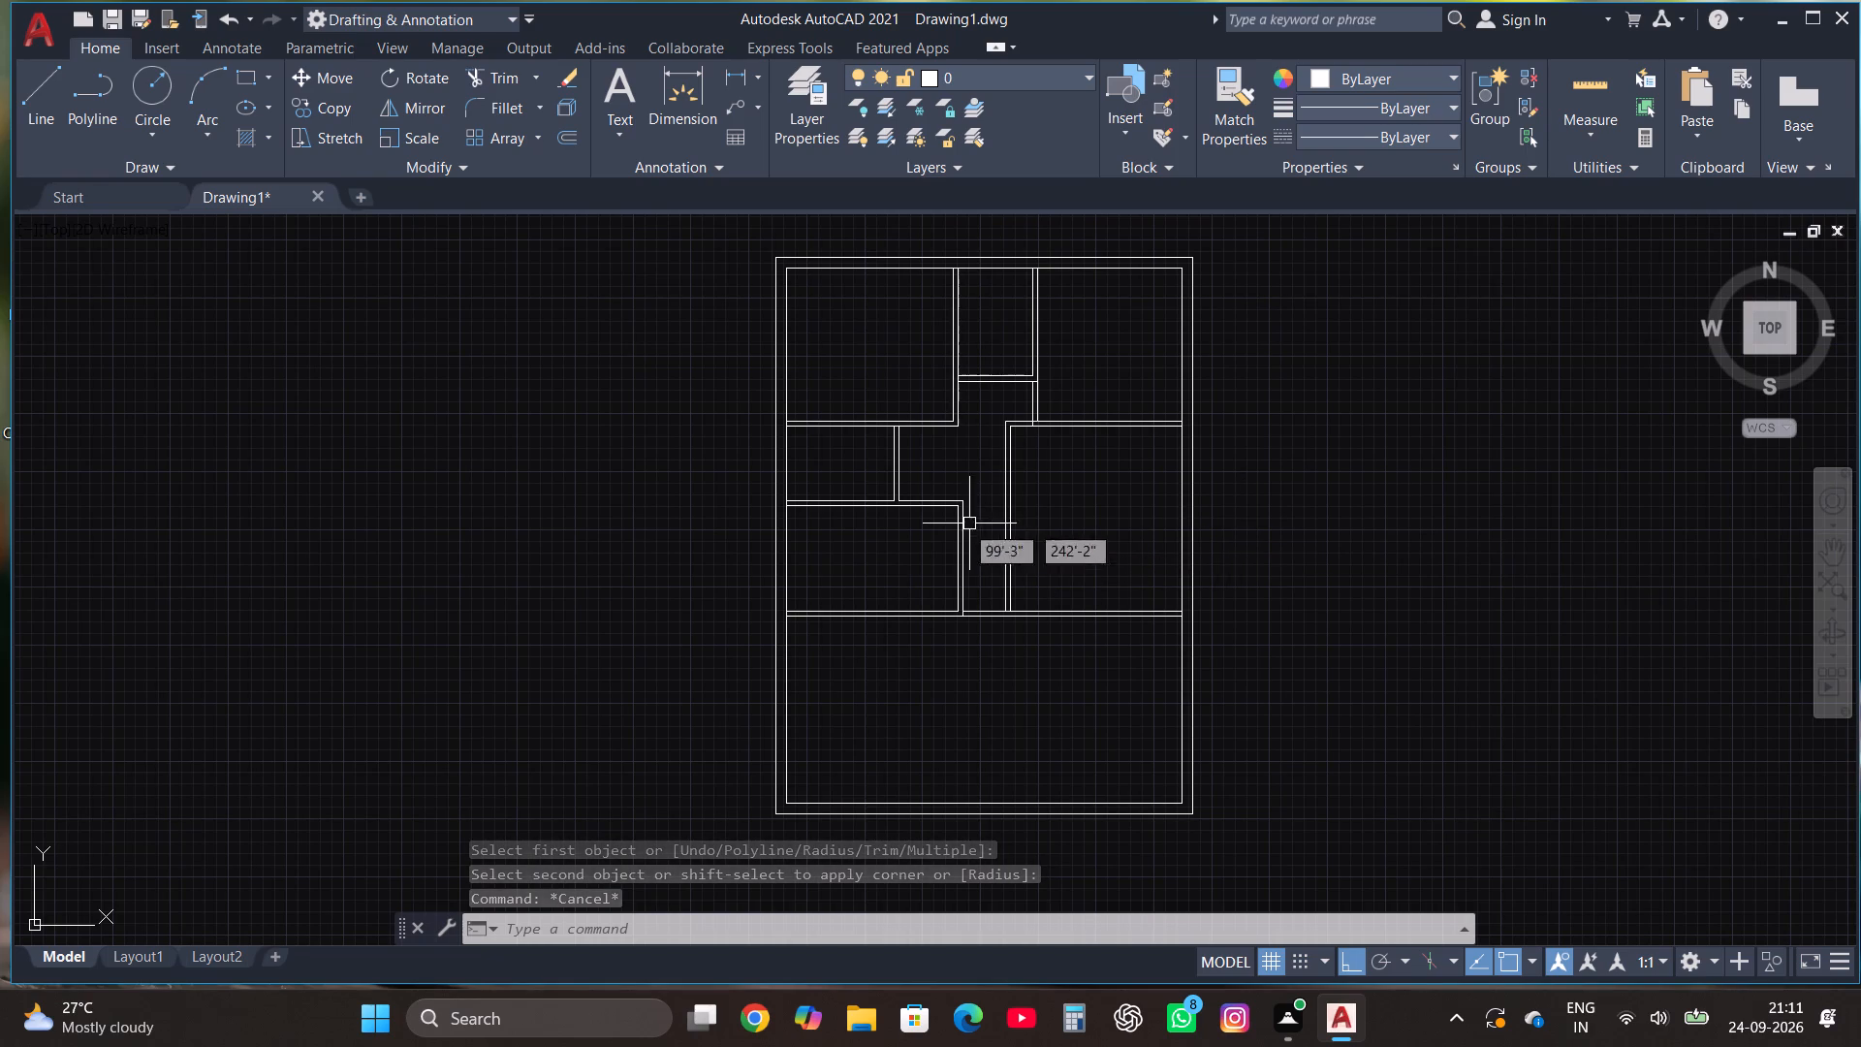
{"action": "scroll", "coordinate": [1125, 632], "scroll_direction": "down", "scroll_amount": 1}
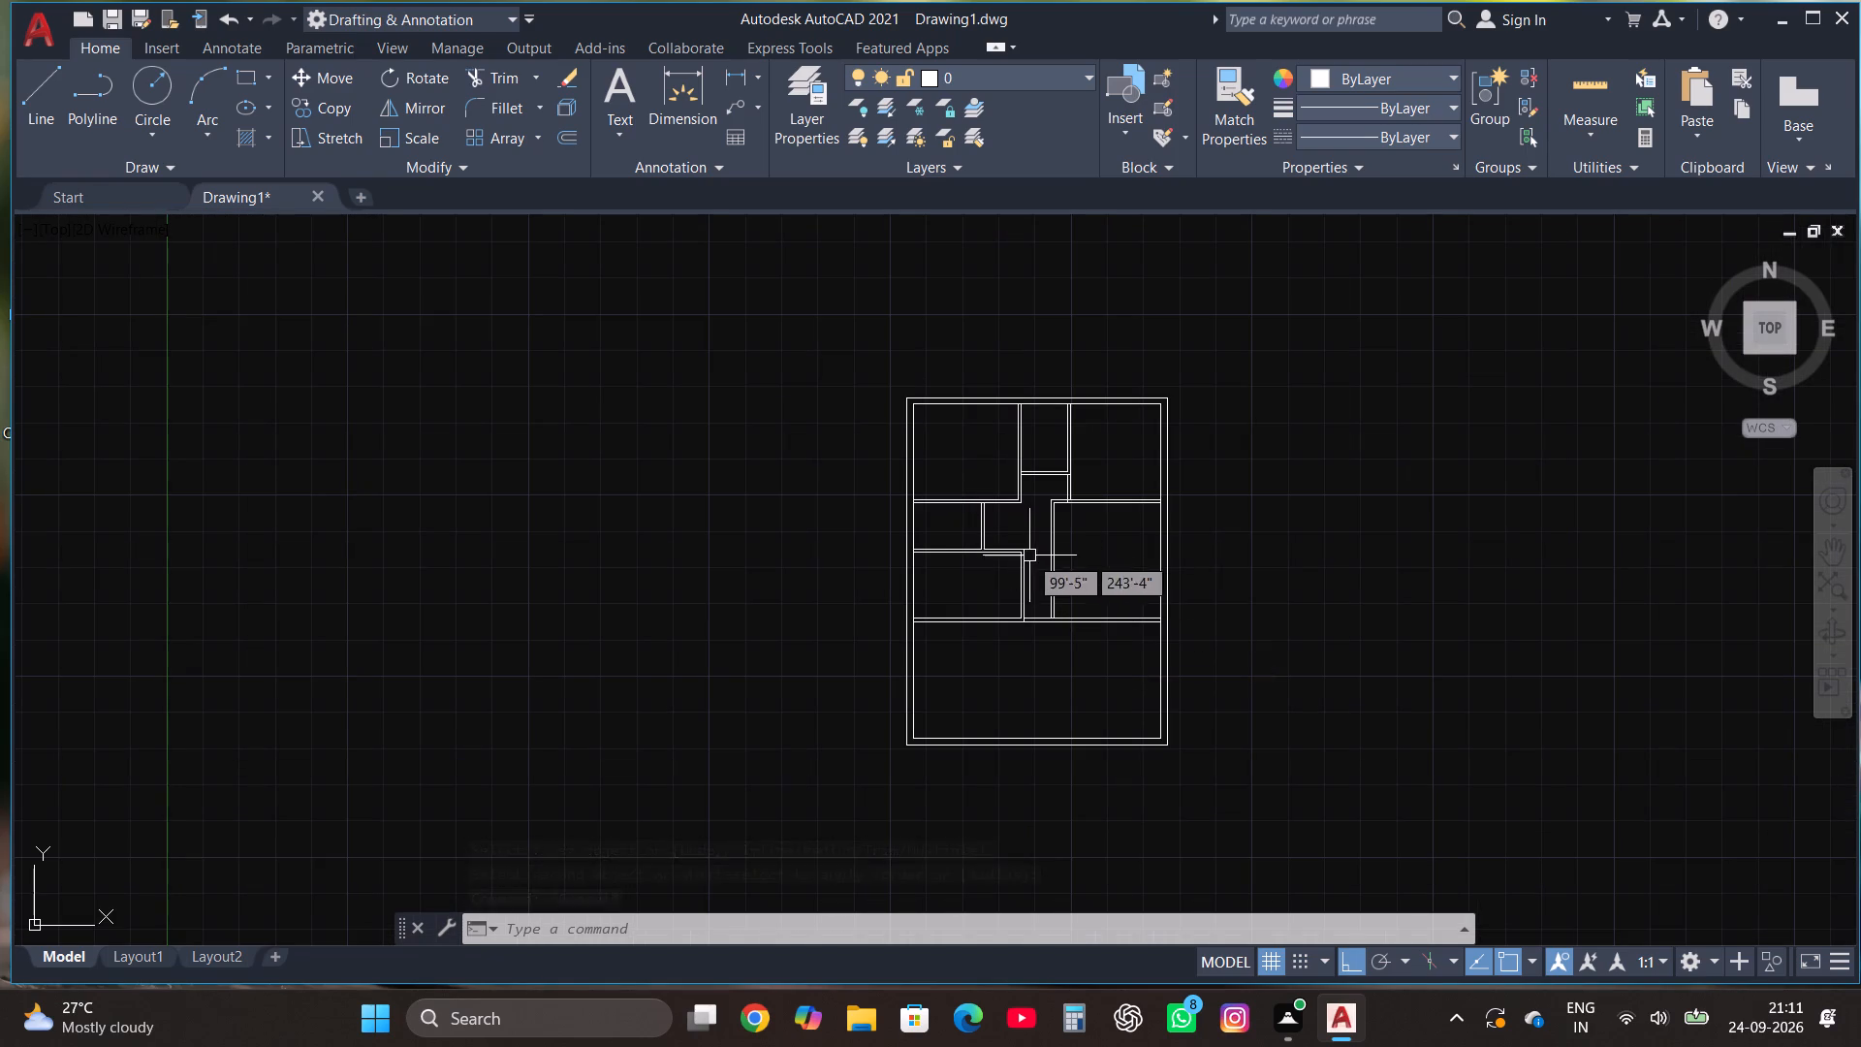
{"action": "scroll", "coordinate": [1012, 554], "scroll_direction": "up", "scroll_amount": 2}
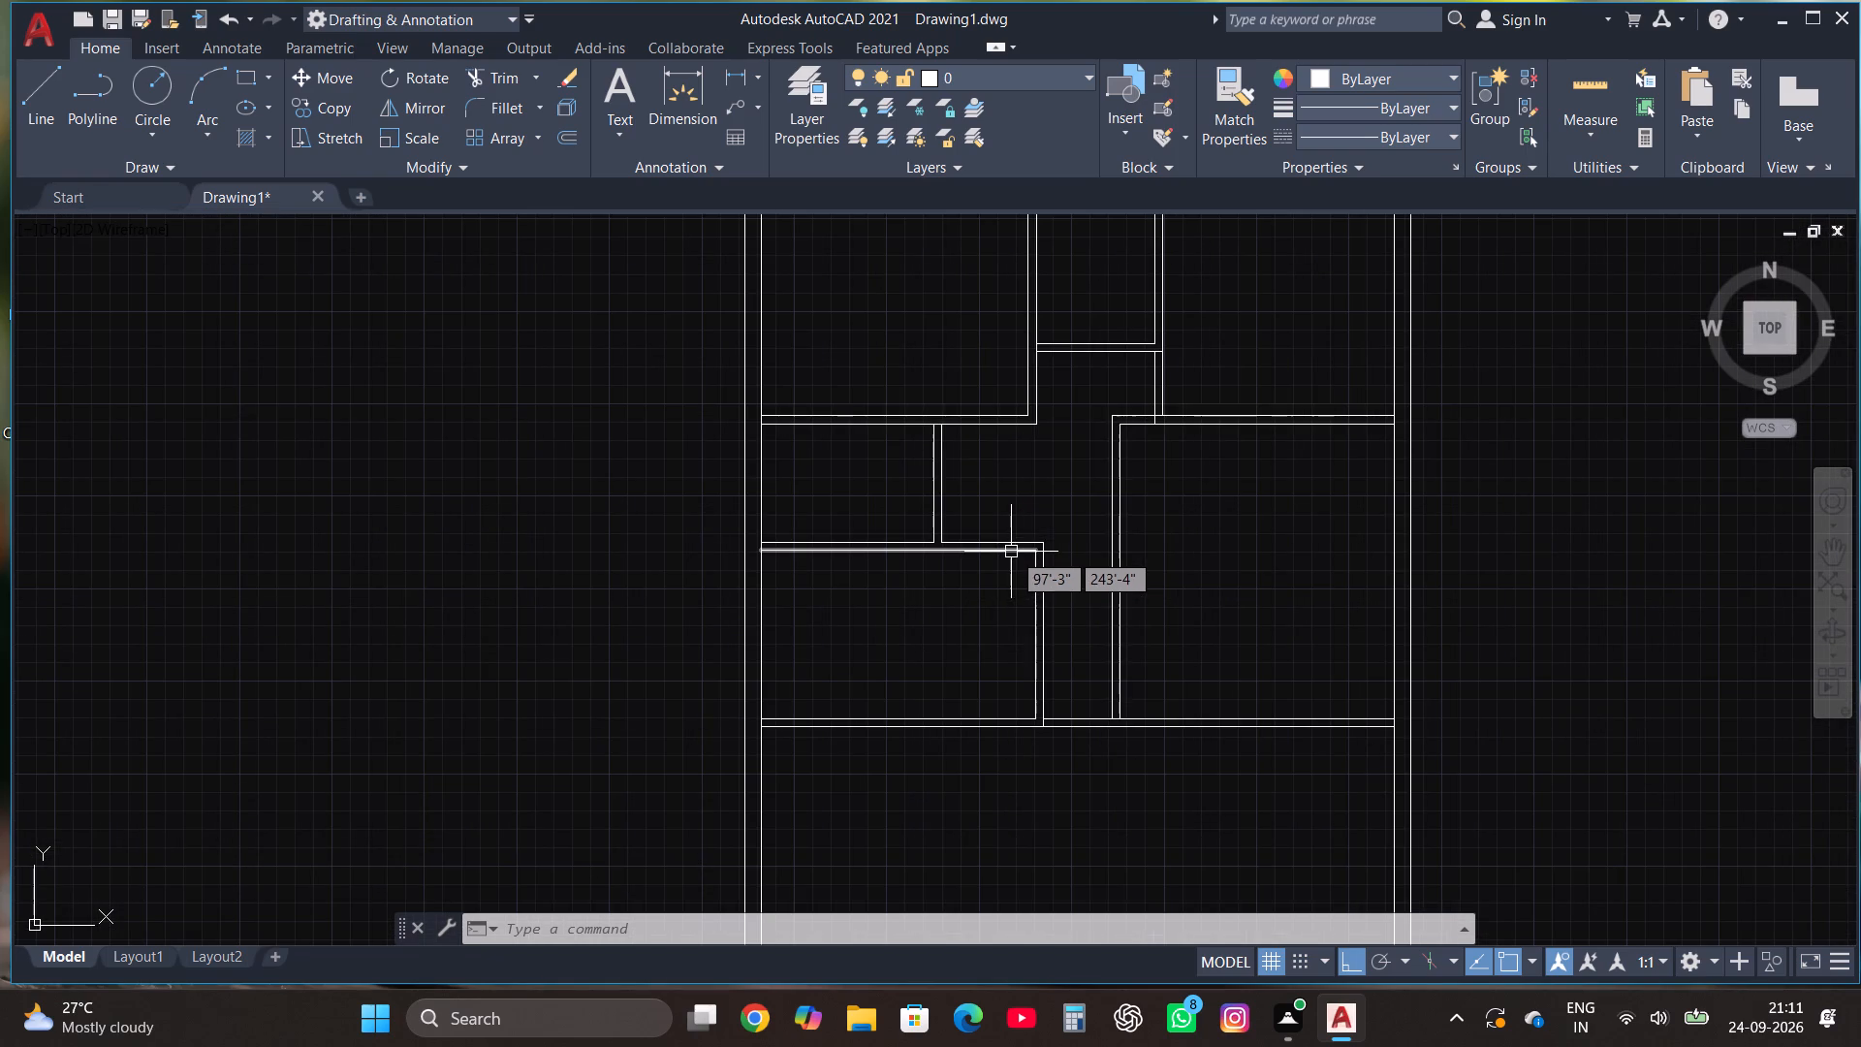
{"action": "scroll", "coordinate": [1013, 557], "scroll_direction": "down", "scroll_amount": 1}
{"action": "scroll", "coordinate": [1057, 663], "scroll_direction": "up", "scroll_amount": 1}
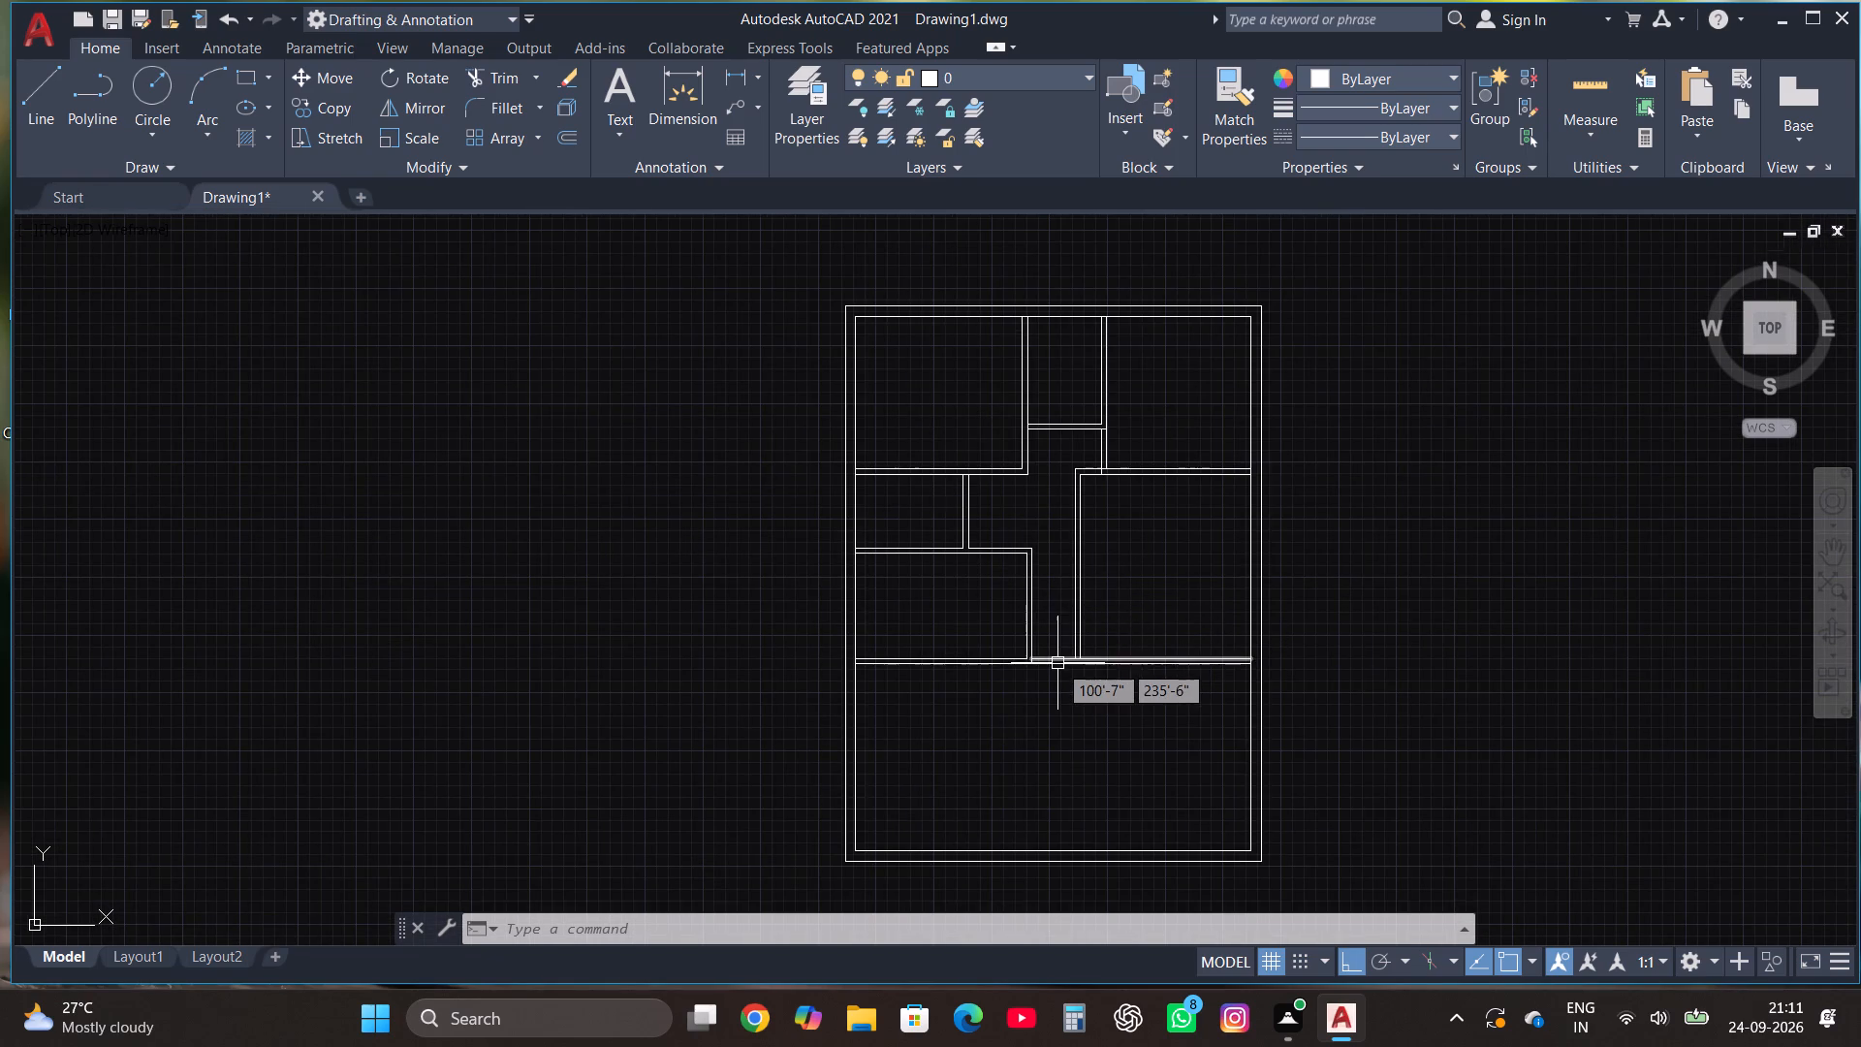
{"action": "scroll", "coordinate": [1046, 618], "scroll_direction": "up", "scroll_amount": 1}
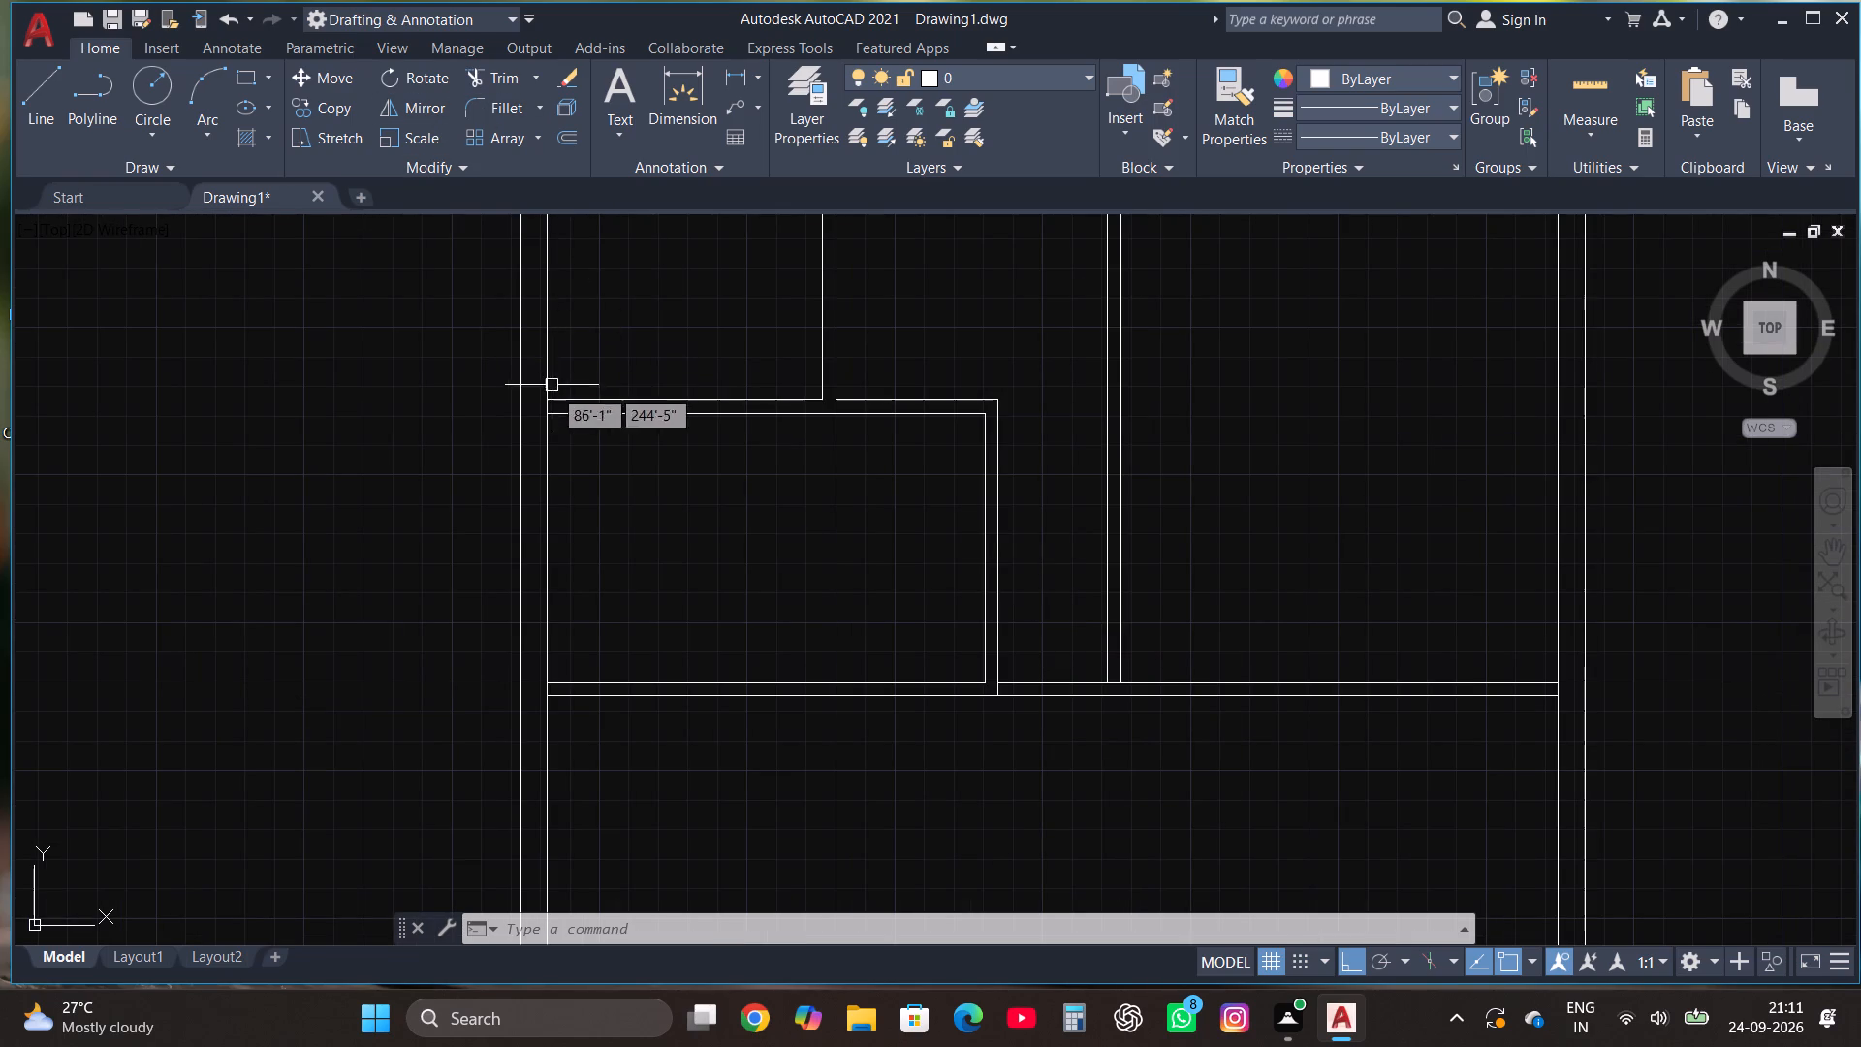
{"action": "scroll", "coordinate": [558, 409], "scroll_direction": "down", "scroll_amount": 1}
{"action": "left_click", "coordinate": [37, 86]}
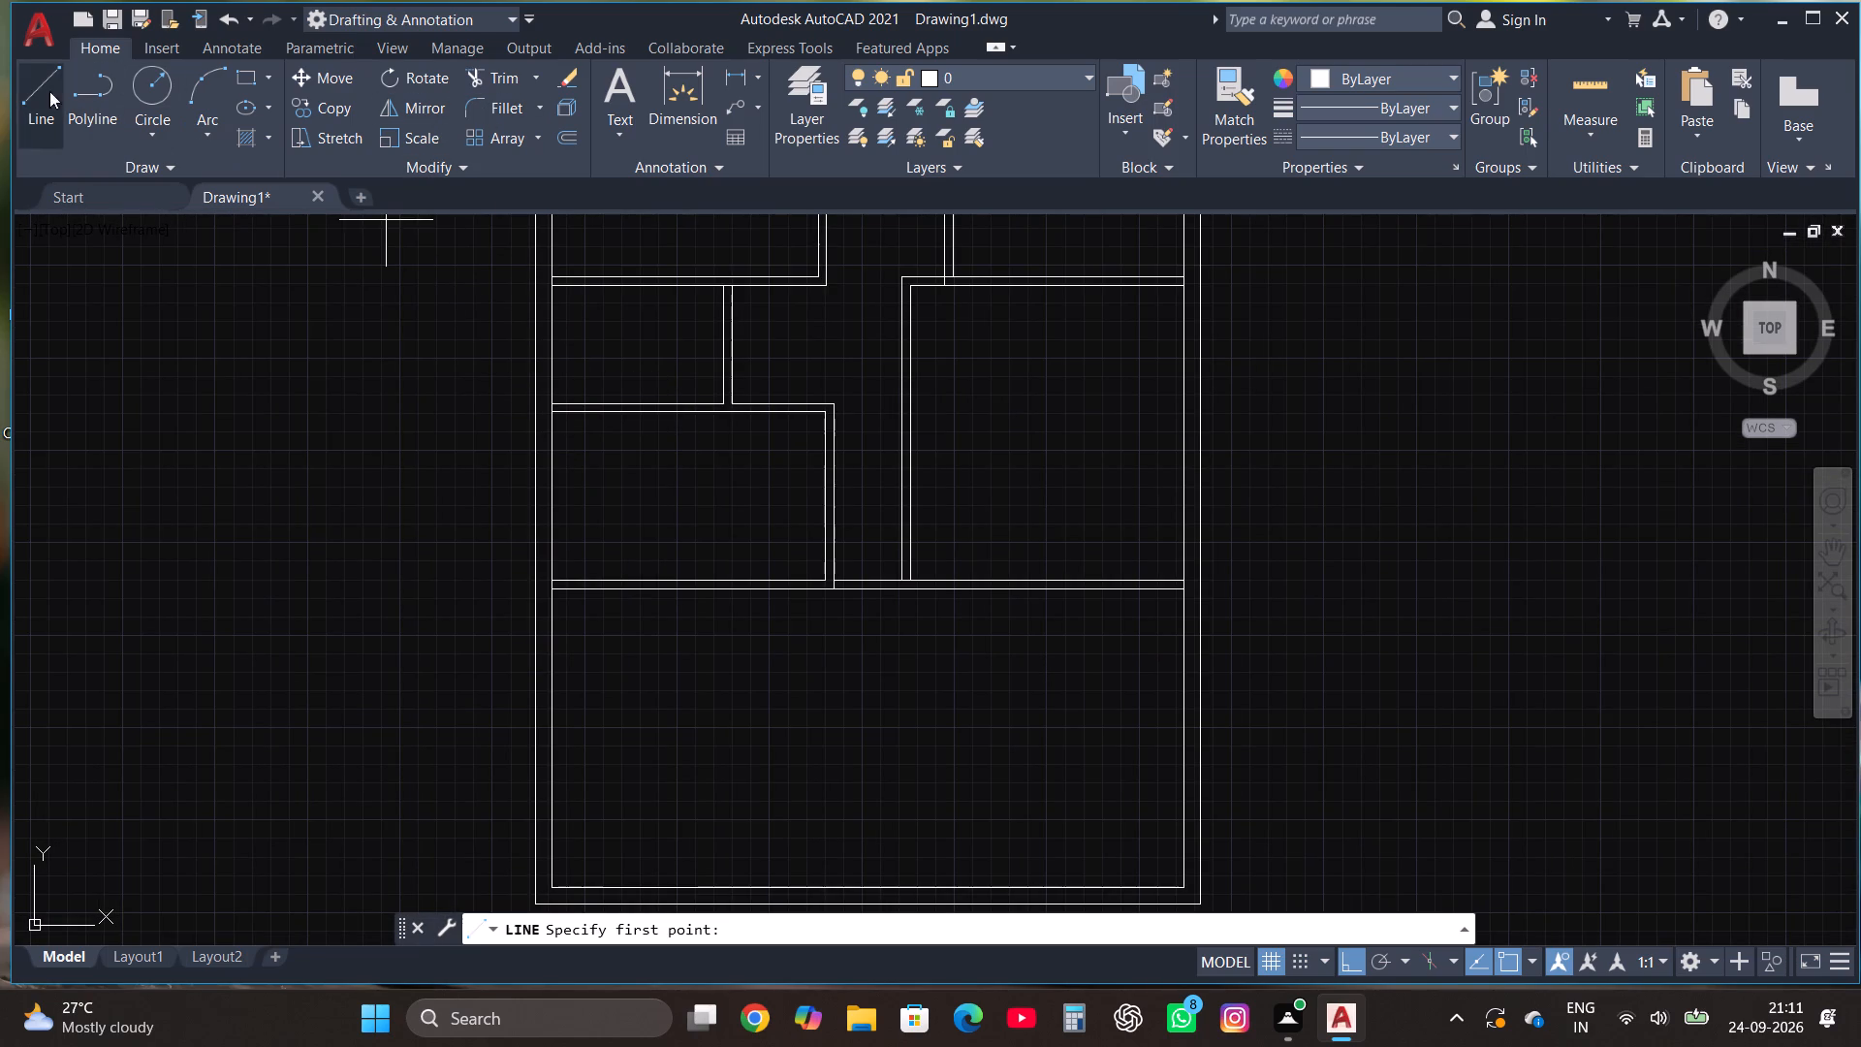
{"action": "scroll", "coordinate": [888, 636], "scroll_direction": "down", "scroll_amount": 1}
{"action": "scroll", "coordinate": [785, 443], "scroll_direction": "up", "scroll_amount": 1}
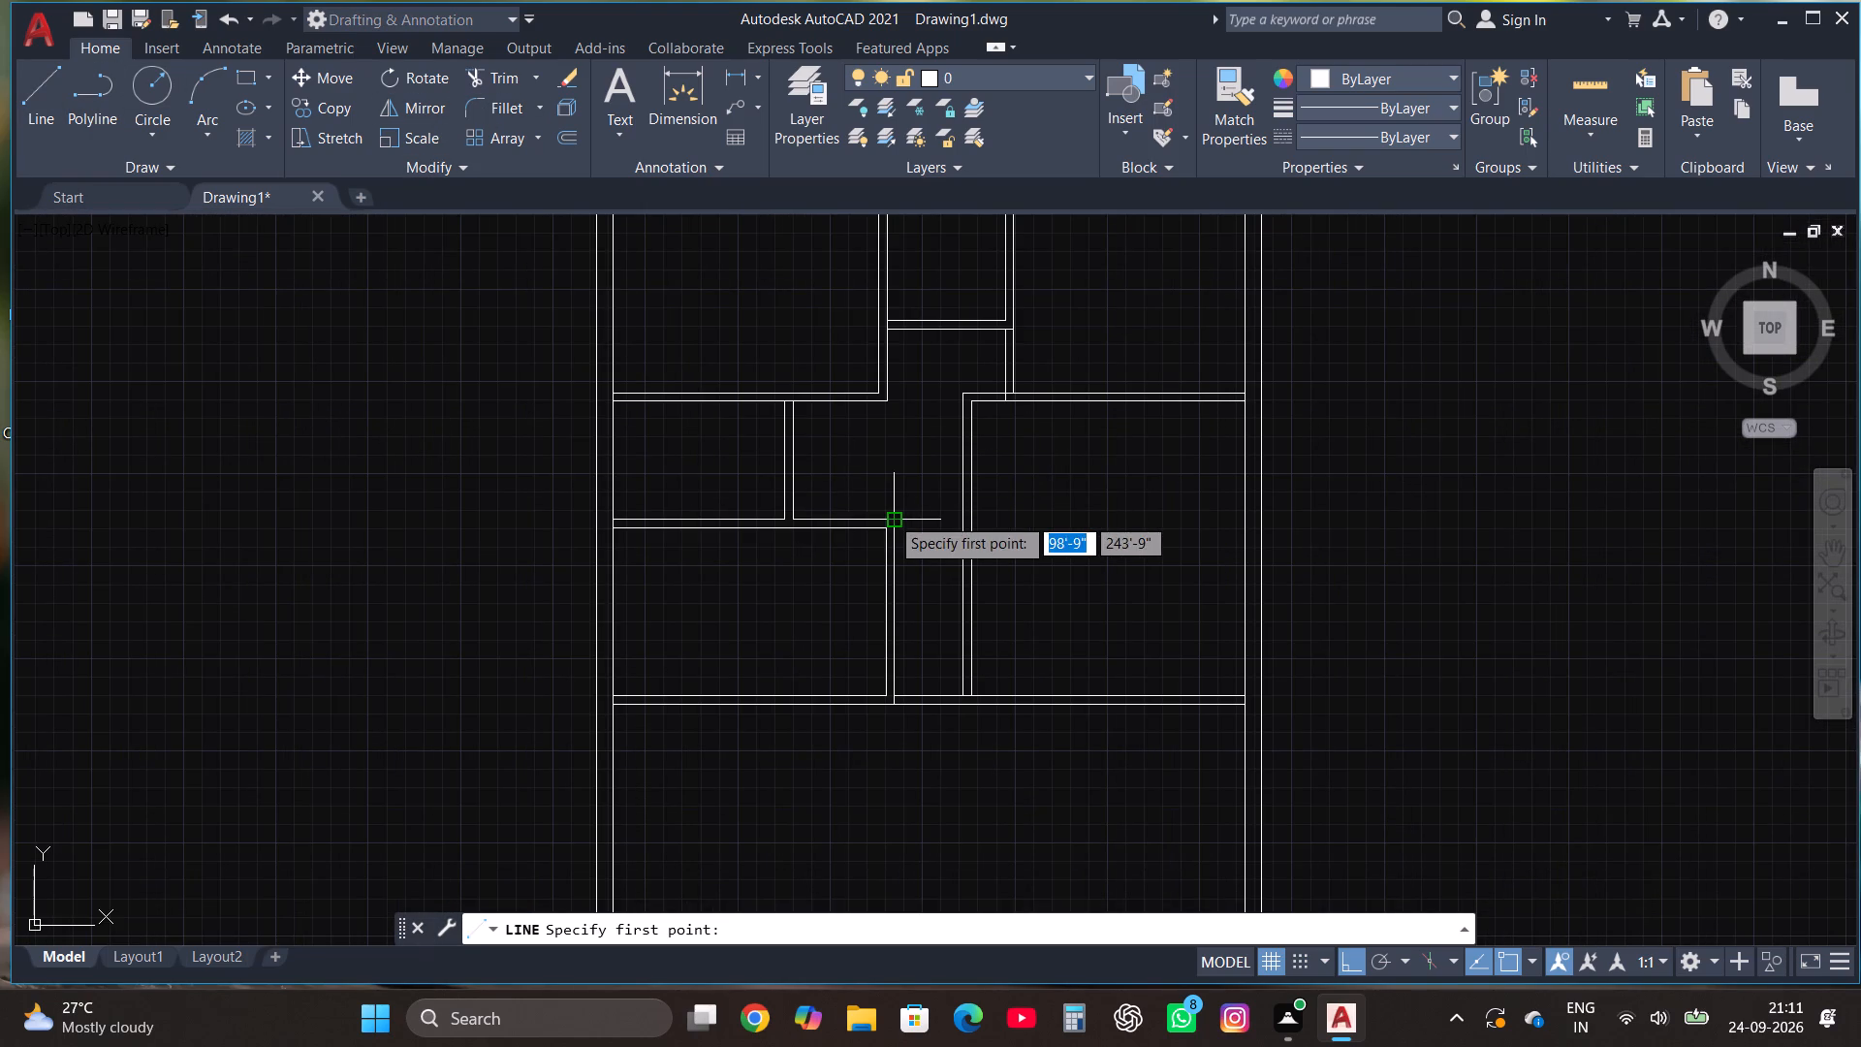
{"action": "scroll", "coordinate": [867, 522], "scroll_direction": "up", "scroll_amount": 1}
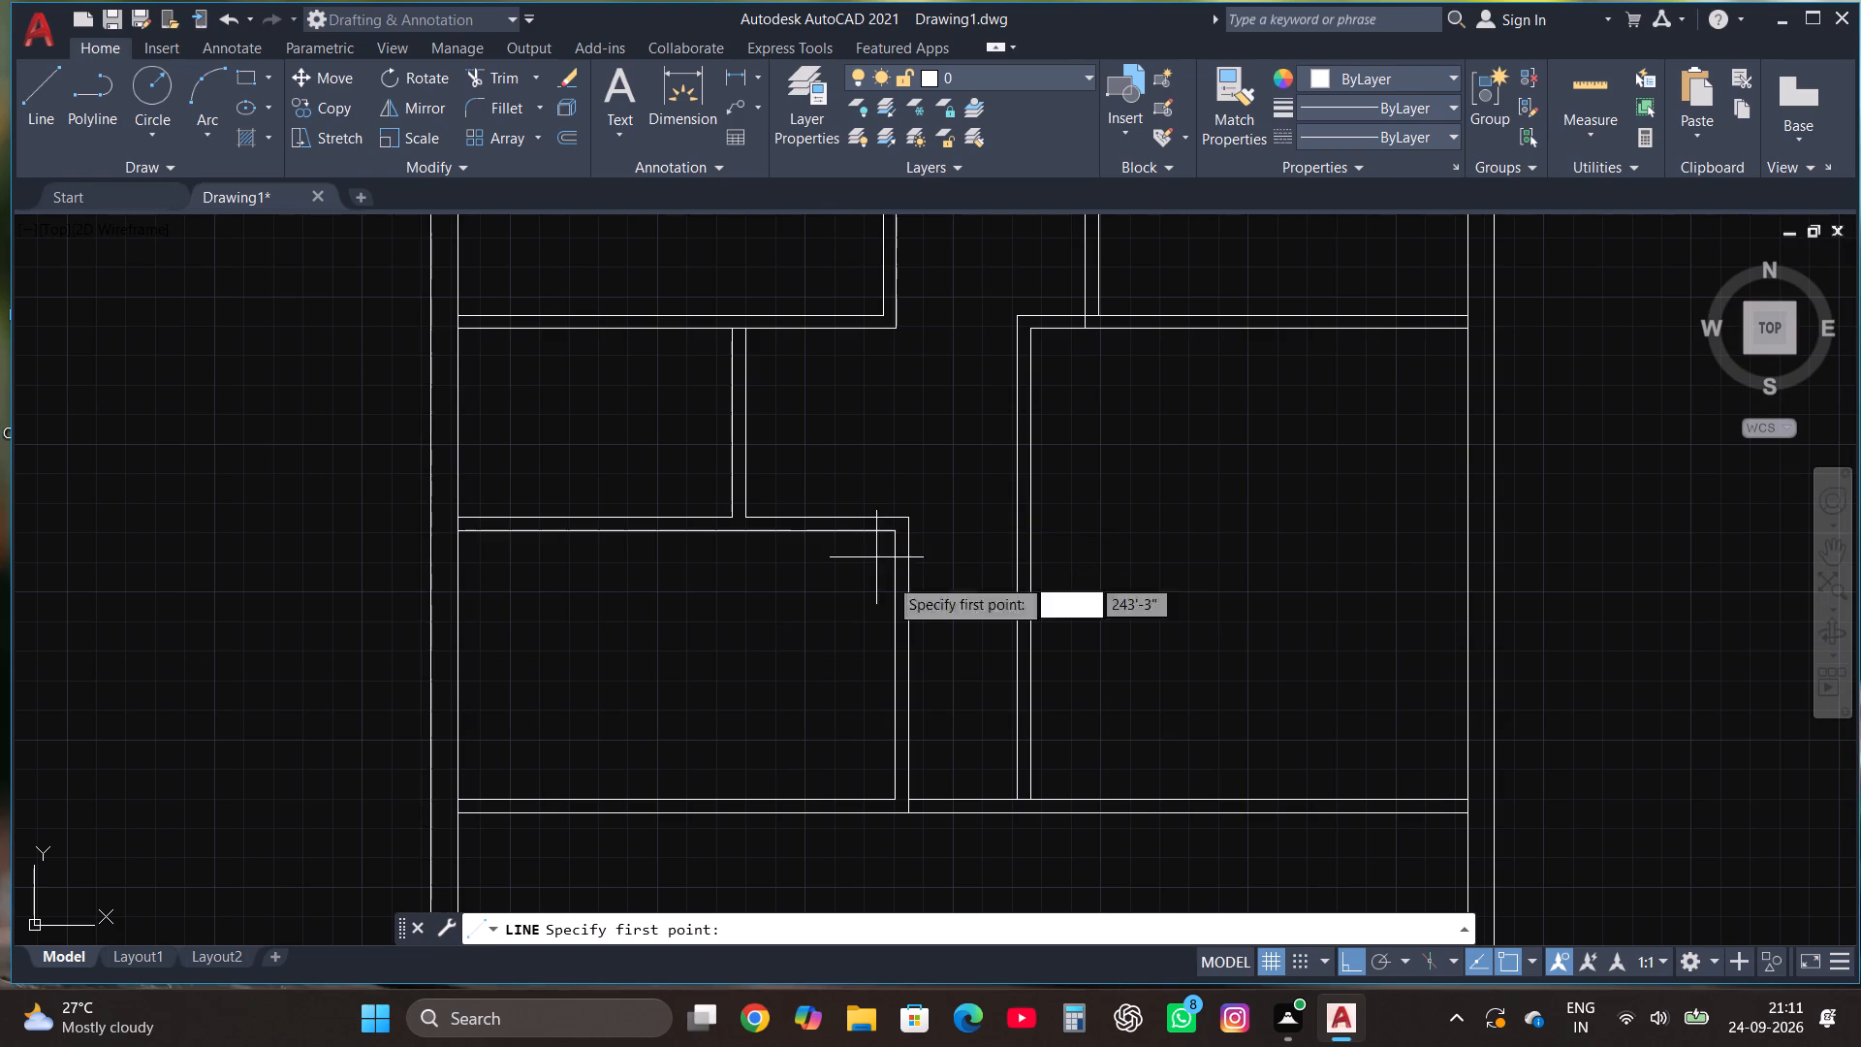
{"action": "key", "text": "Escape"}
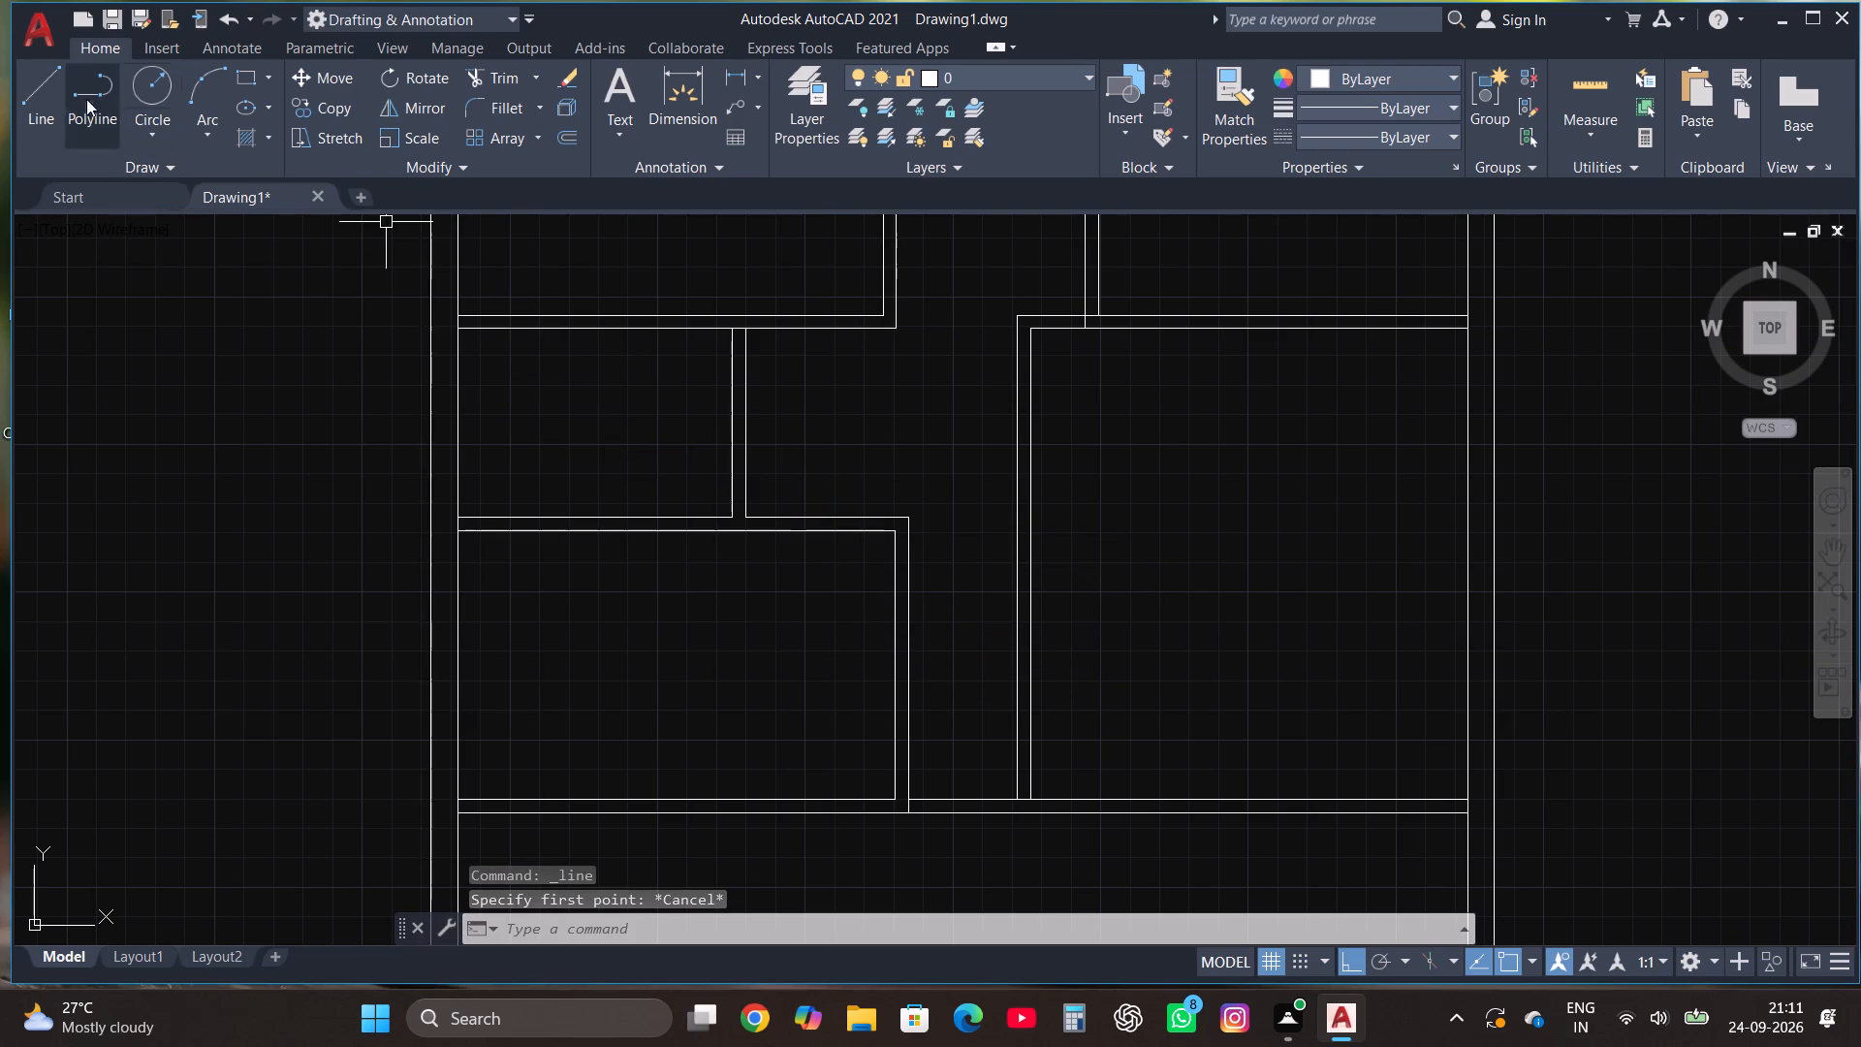
Close the small middle-left room's wall corner with a line across the horizontal partition, trimming the part below the partition's lower line.
{"action": "left_click", "coordinate": [53, 91]}
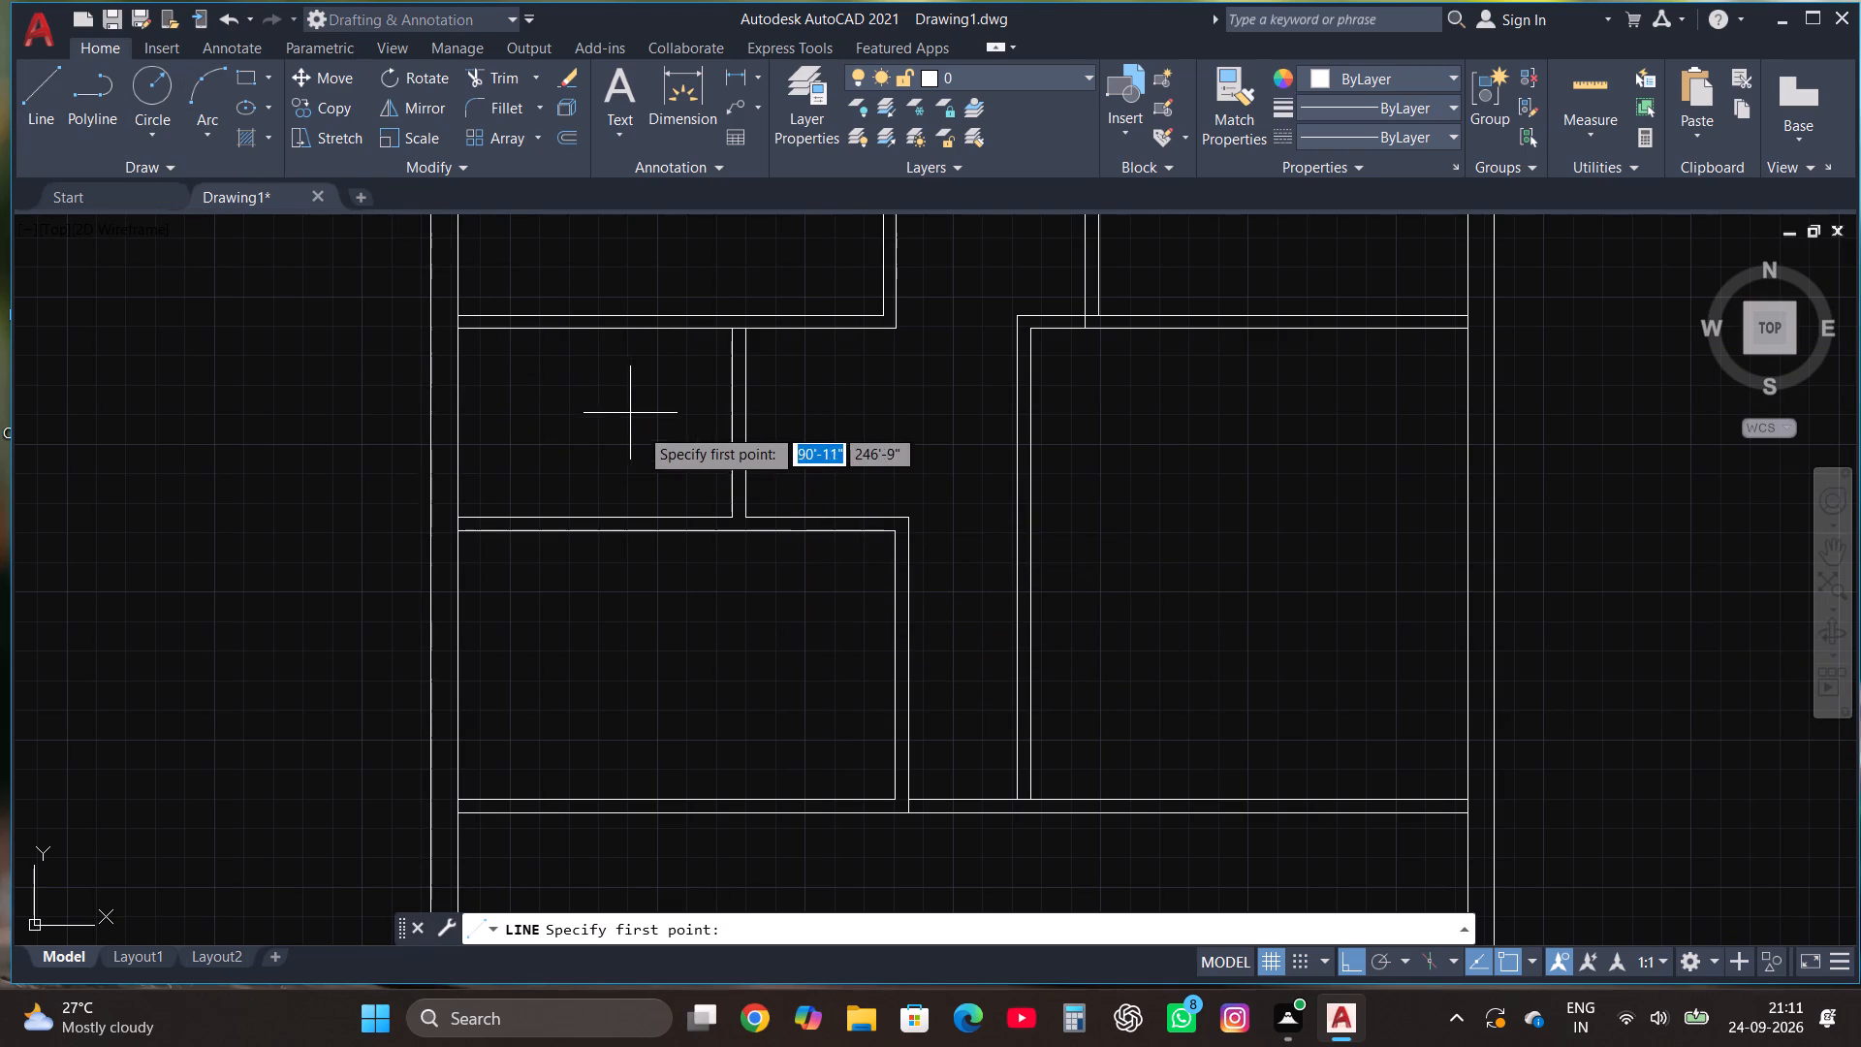
{"action": "left_click", "coordinate": [746, 520]}
{"action": "left_click", "coordinate": [745, 556]}
{"action": "key", "text": "Escape"}
{"action": "left_click", "coordinate": [501, 75]}
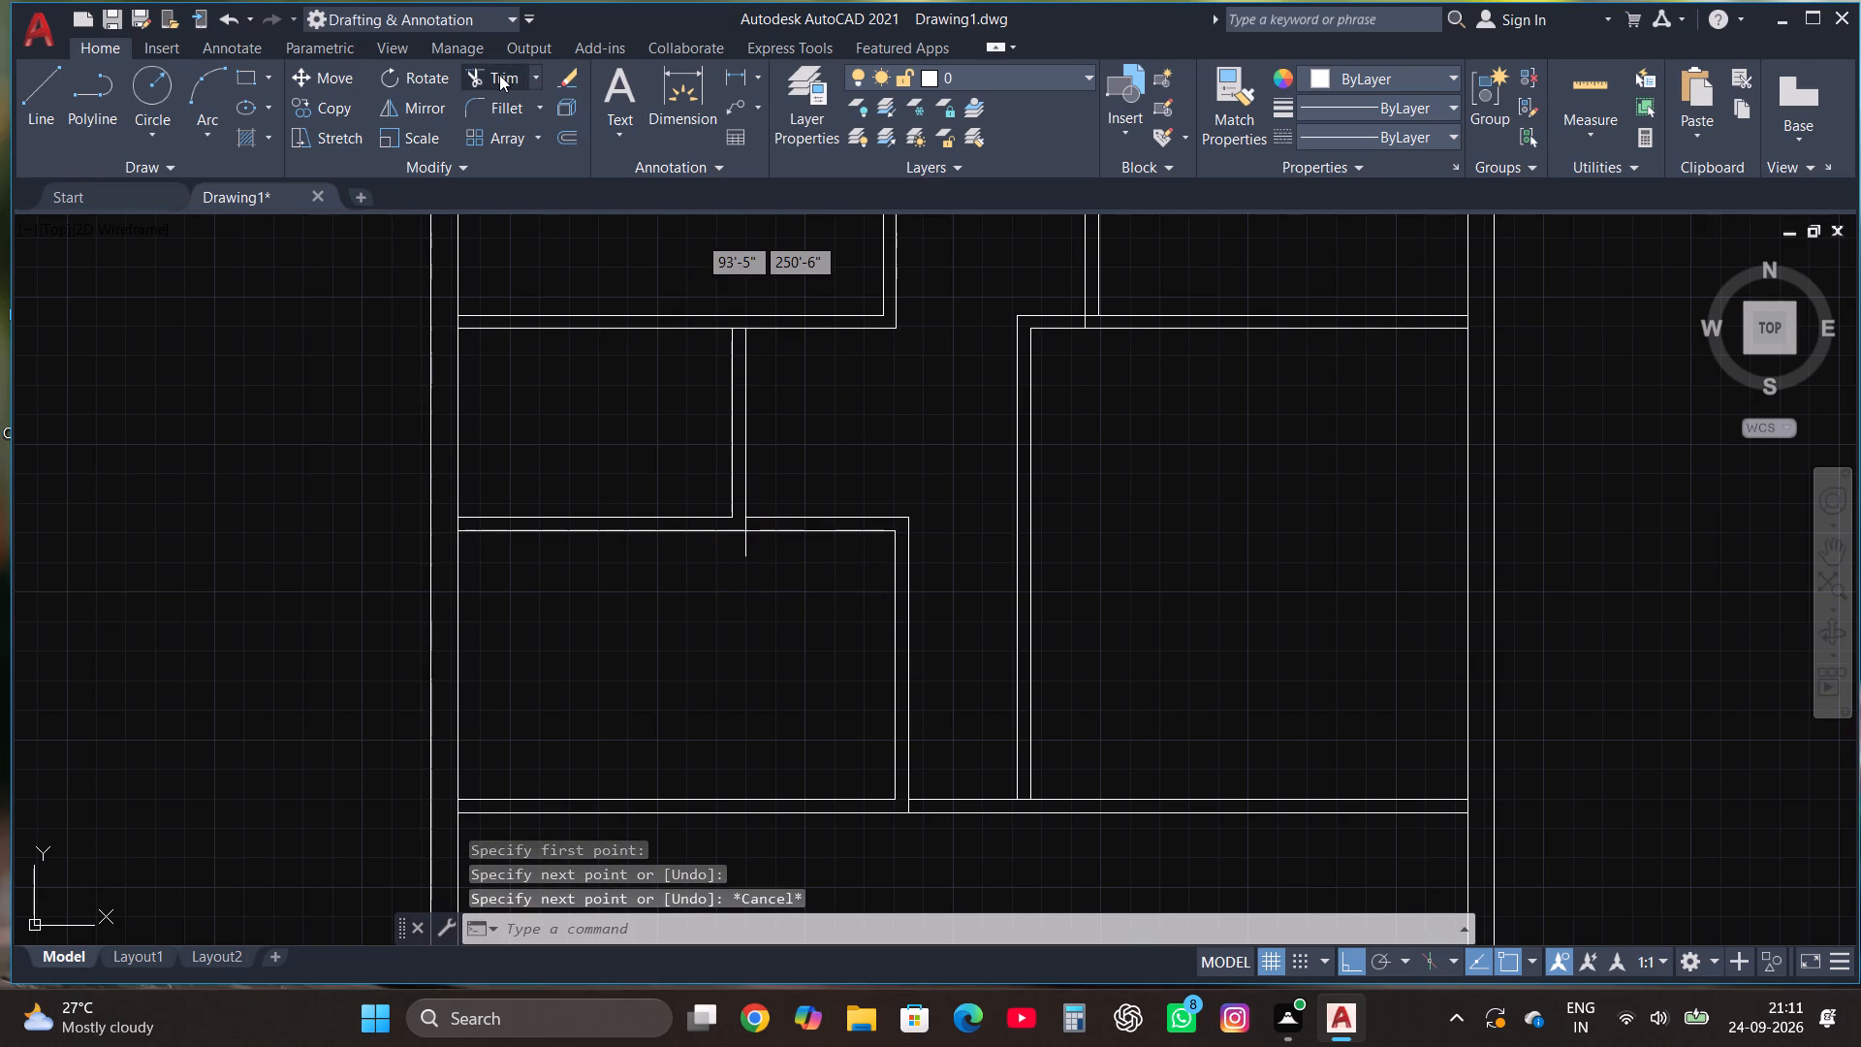
{"action": "left_click", "coordinate": [742, 536]}
{"action": "left_click", "coordinate": [791, 565]}
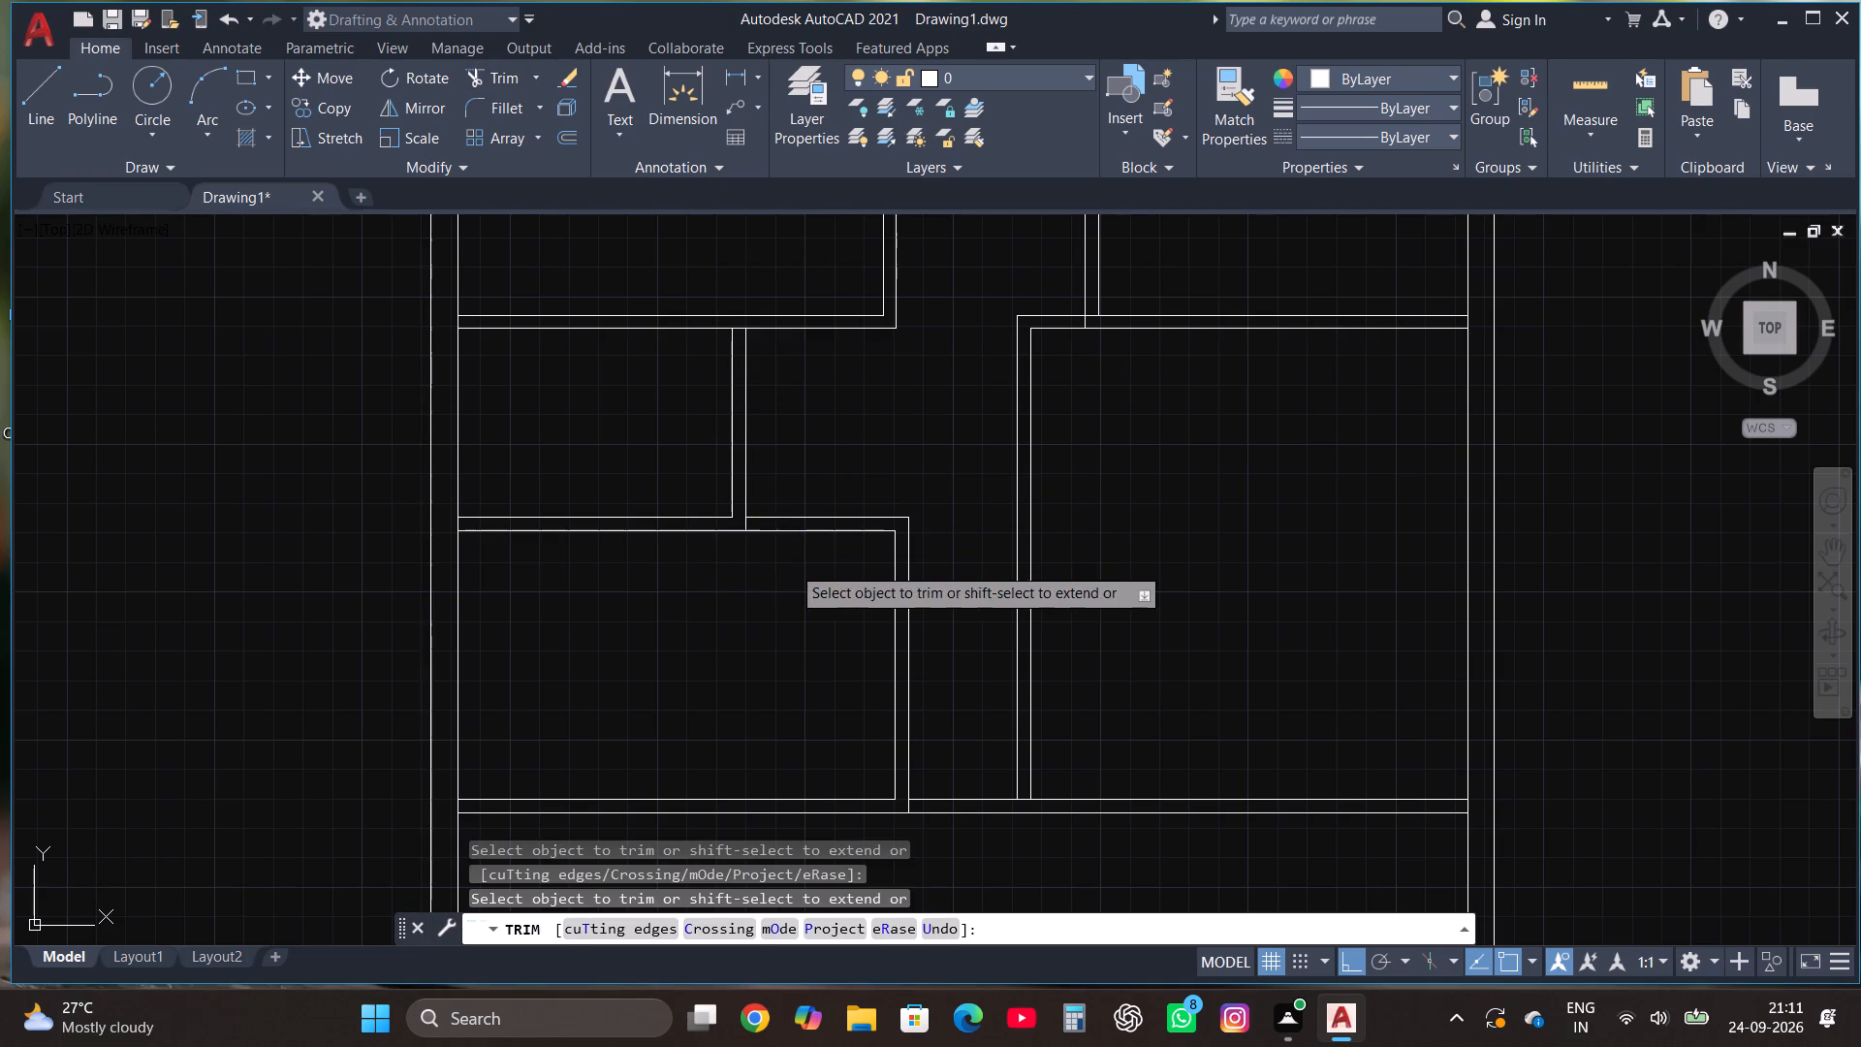
Trim away the lower-left room's top partition beyond the small room's corner and its vertical right-hand partition.
{"action": "left_click", "coordinate": [800, 460]}
{"action": "left_click", "coordinate": [961, 675]}
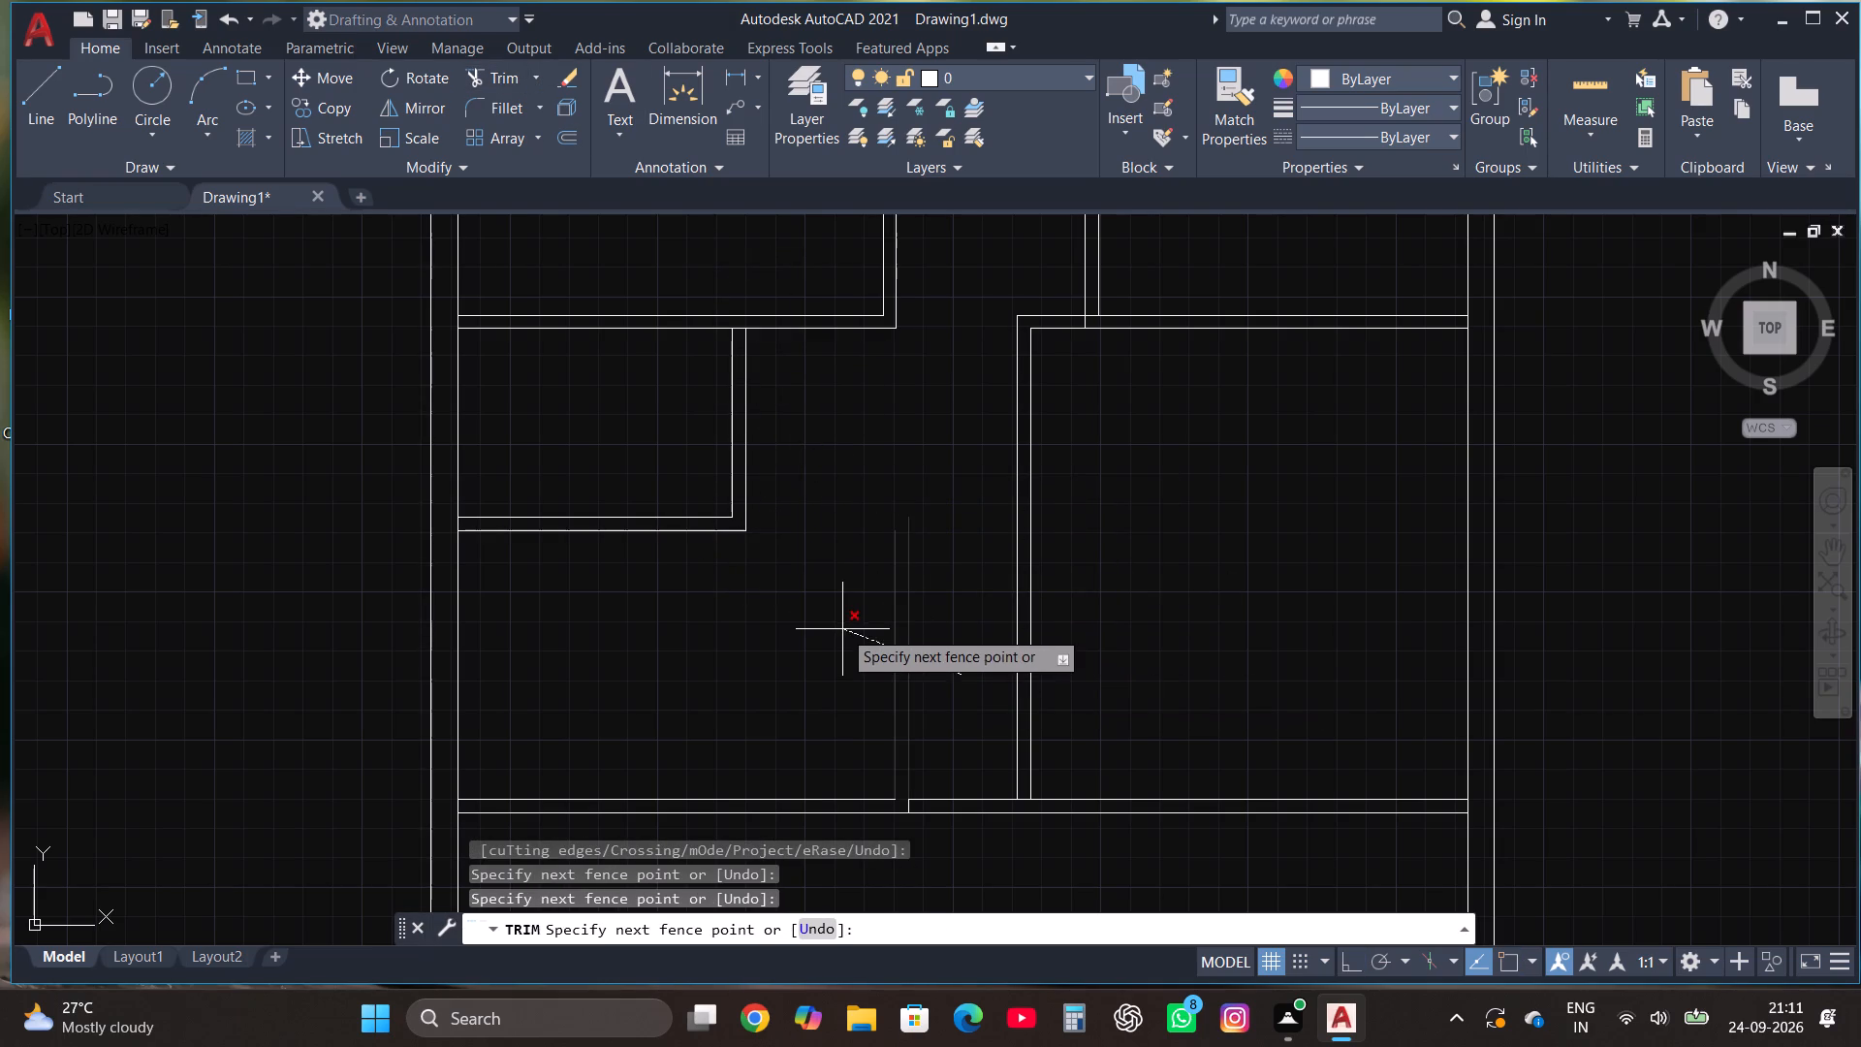
{"action": "left_click", "coordinate": [845, 632]}
{"action": "key", "text": "Escape"}
Draw a short line bridging the gap in the upper line of the long horizontal partition.
{"action": "left_click", "coordinate": [59, 93]}
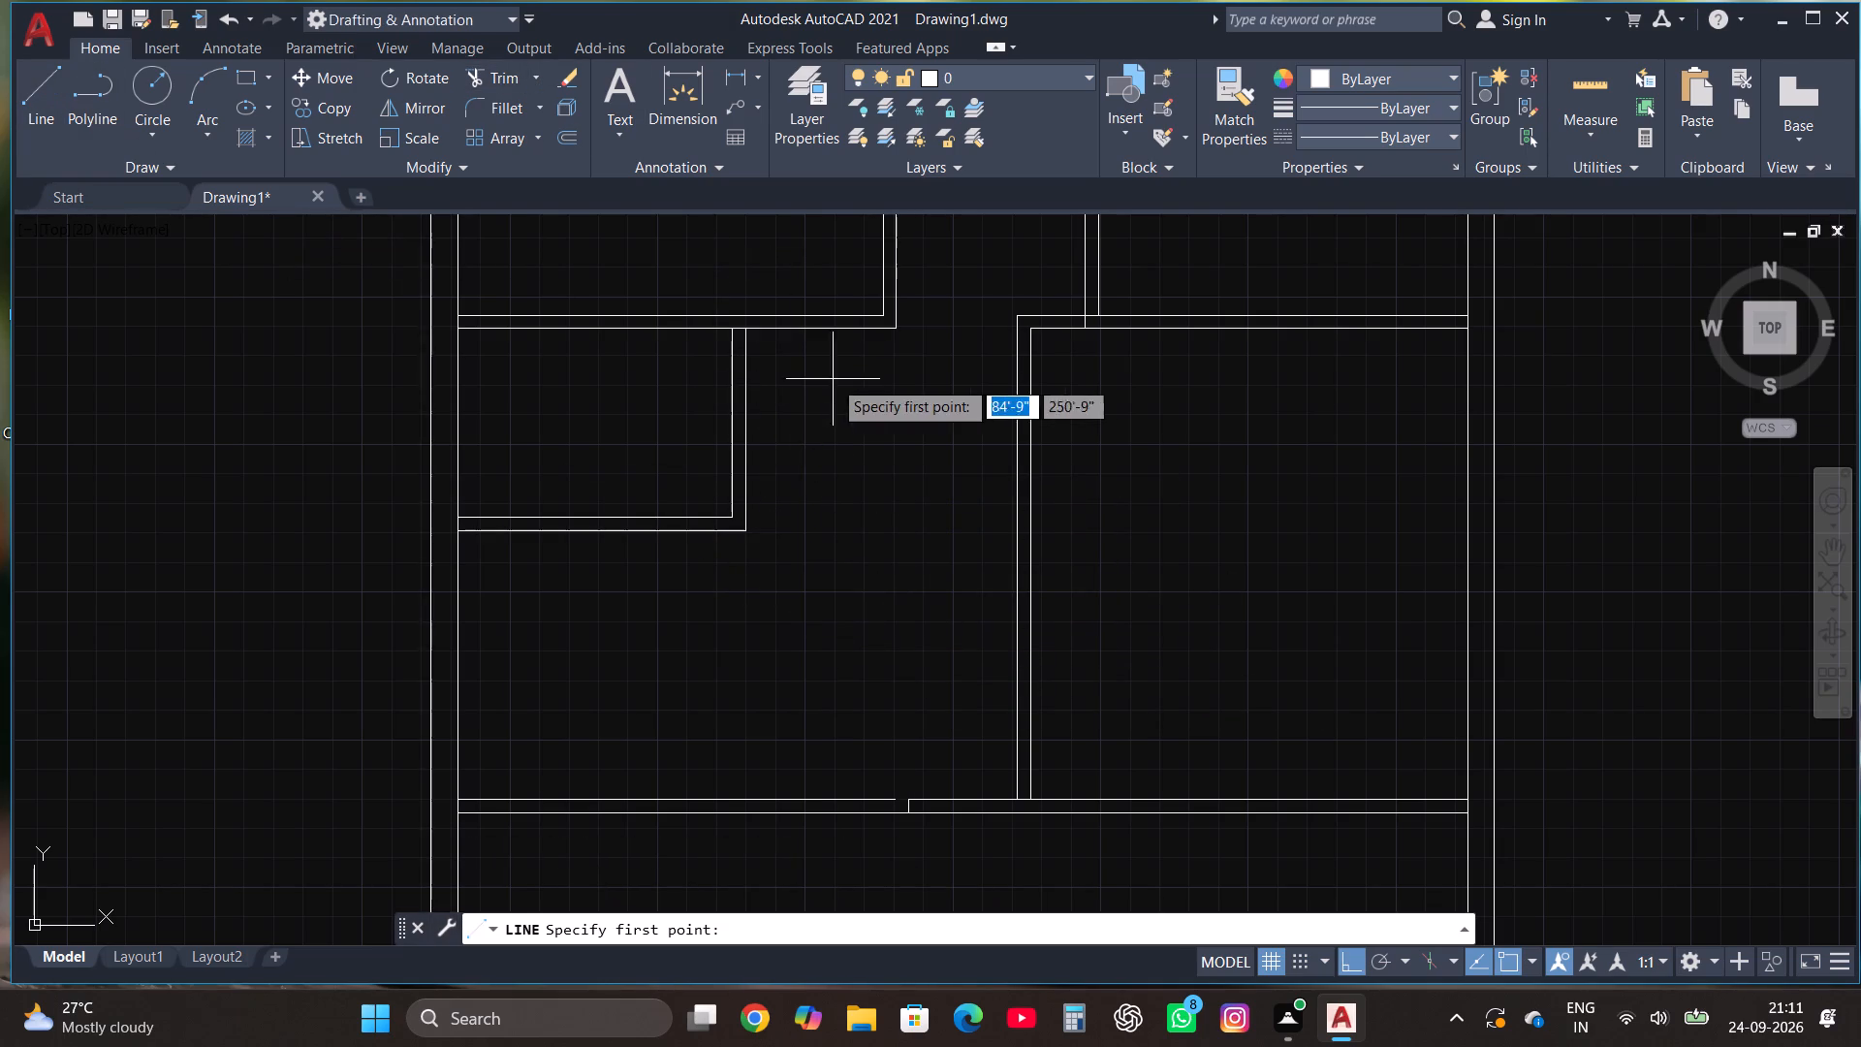
{"action": "scroll", "coordinate": [881, 382], "scroll_direction": "down", "scroll_amount": 1}
{"action": "scroll", "coordinate": [912, 663], "scroll_direction": "up", "scroll_amount": 3}
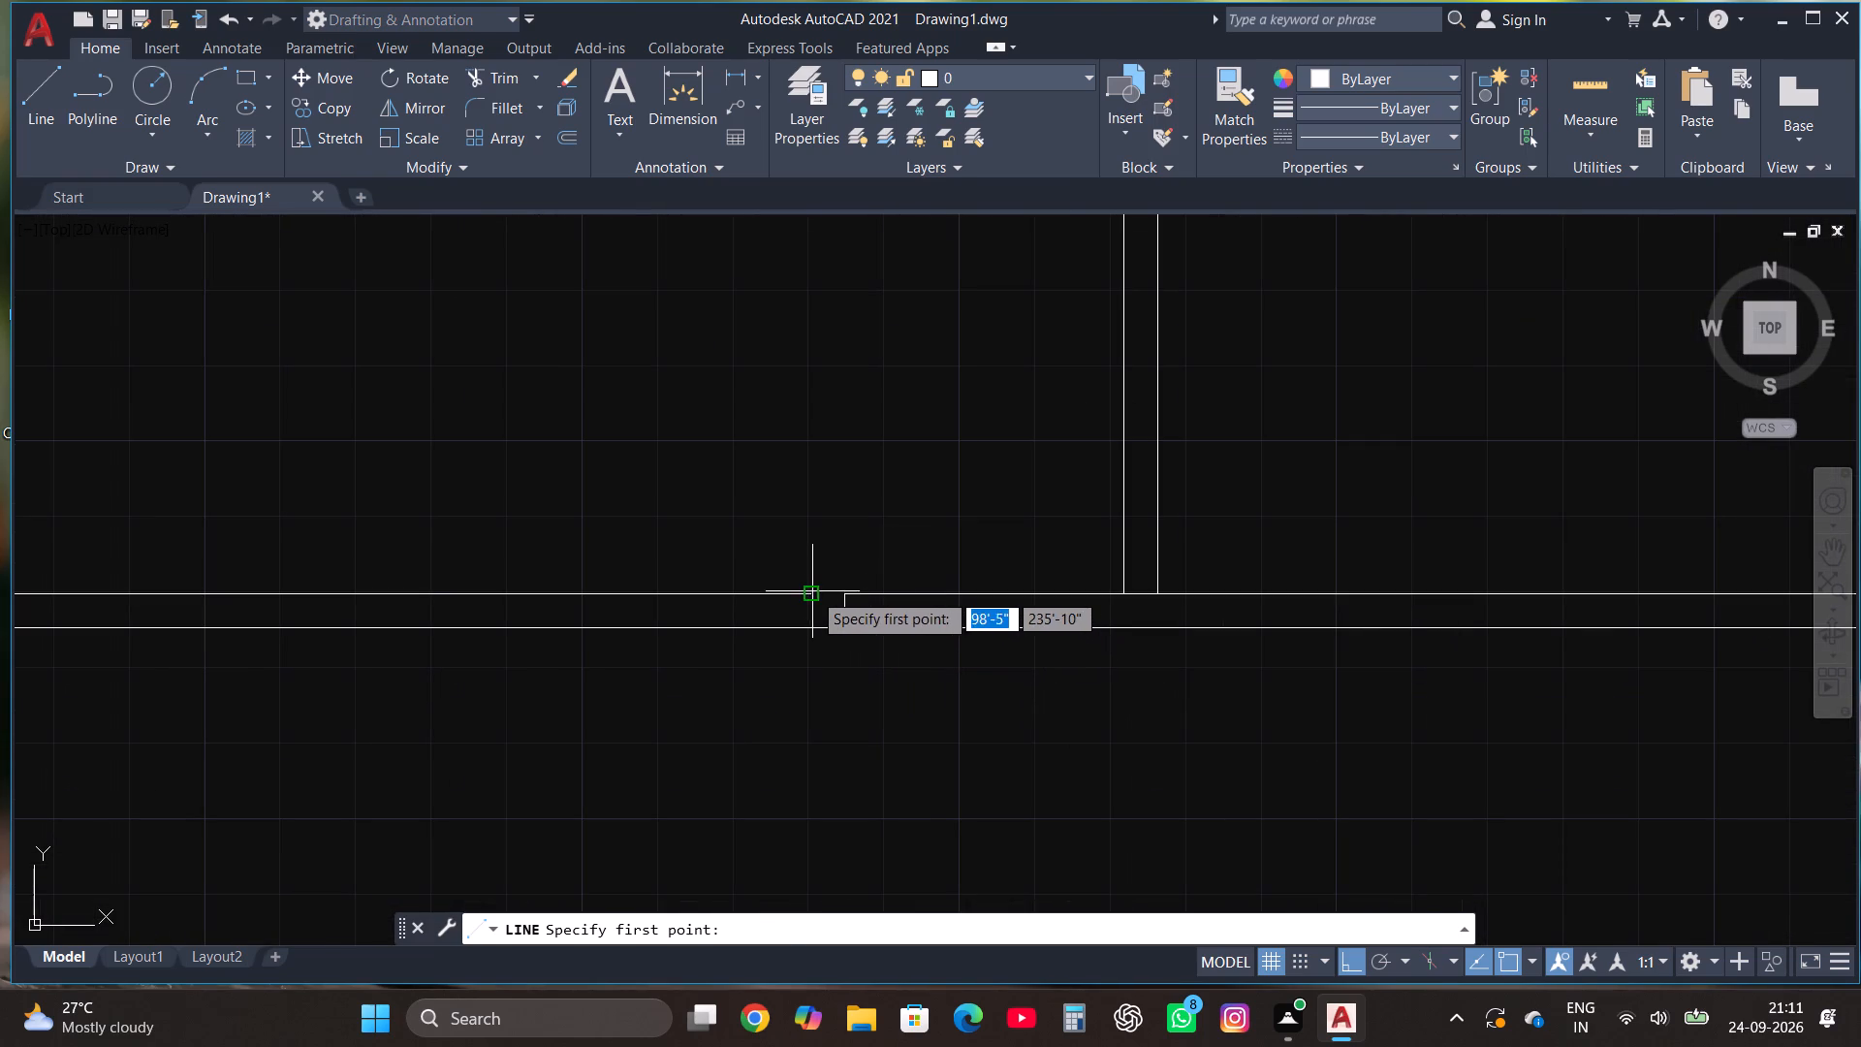
{"action": "left_click", "coordinate": [811, 592]}
{"action": "left_click", "coordinate": [861, 600]}
{"action": "key", "text": "Escape"}
Delete the leftover short vertical line inside the long horizontal partition.
{"action": "scroll", "coordinate": [863, 602], "scroll_direction": "down", "scroll_amount": 2}
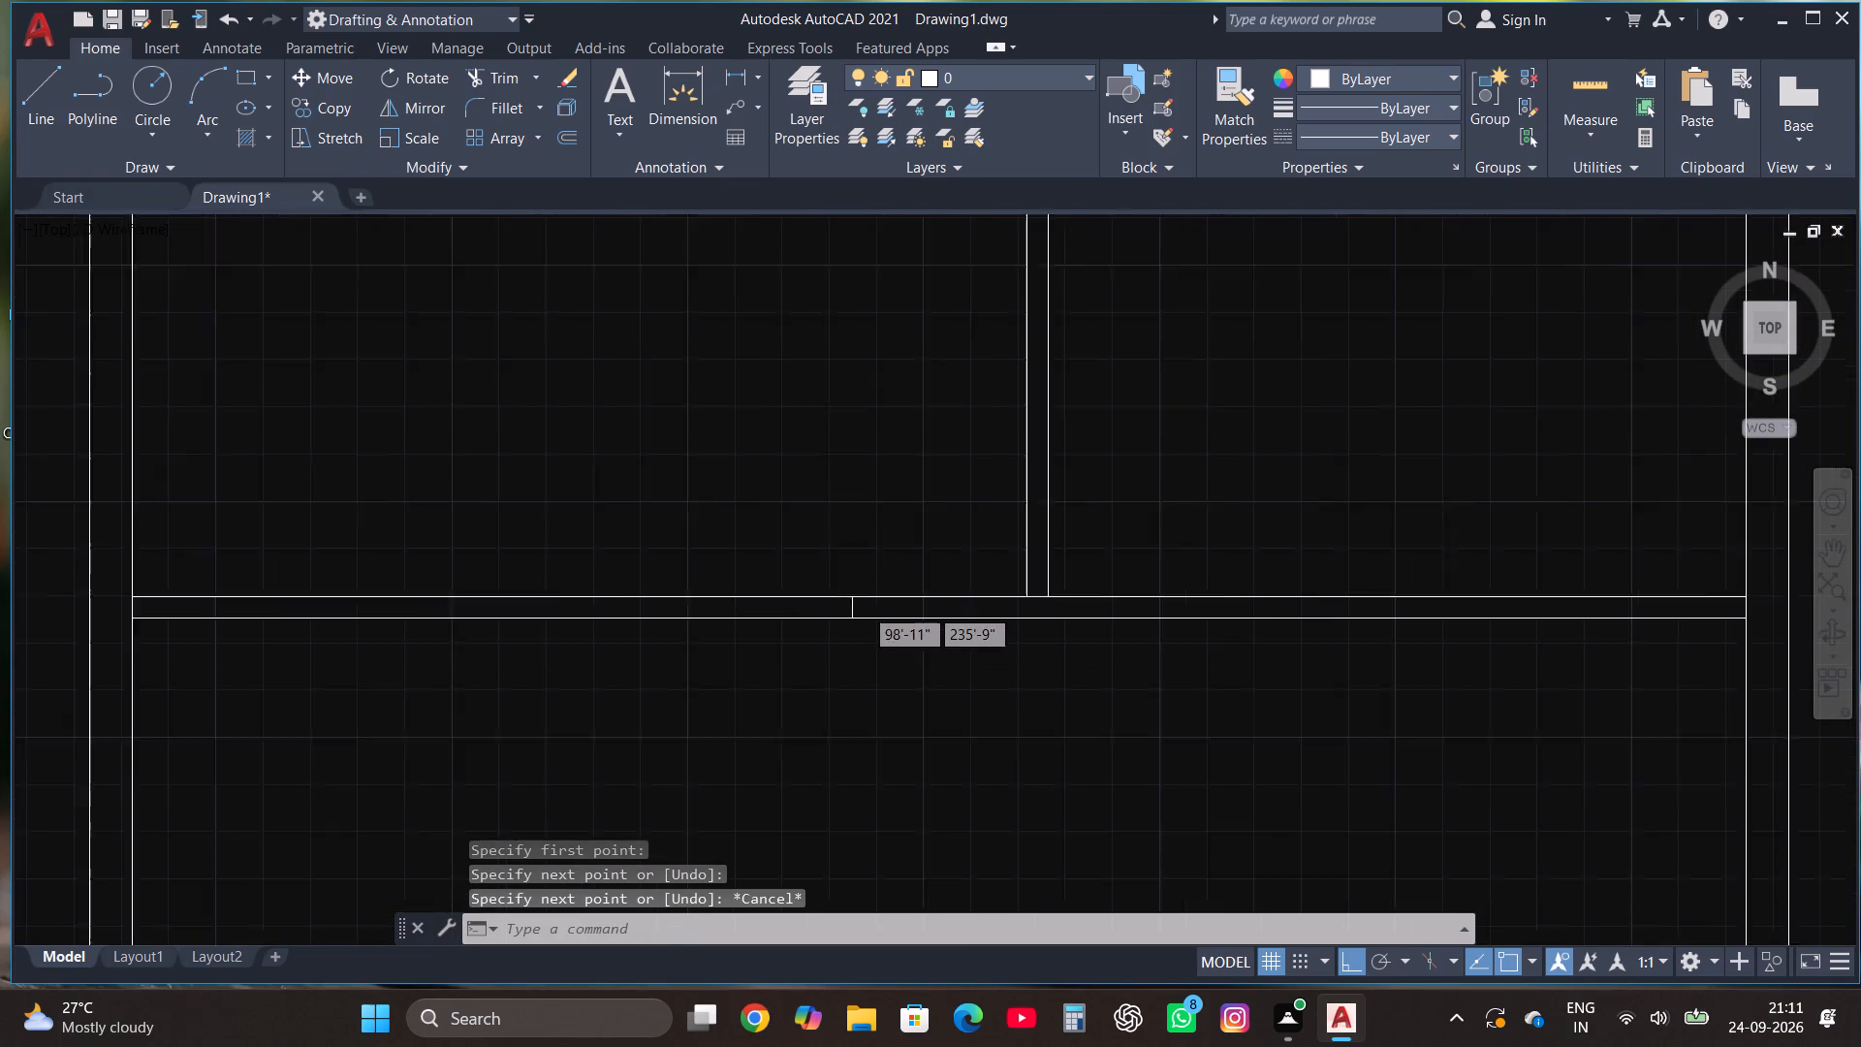
{"action": "left_click", "coordinate": [856, 605]}
{"action": "scroll", "coordinate": [875, 624], "scroll_direction": "up", "scroll_amount": 3}
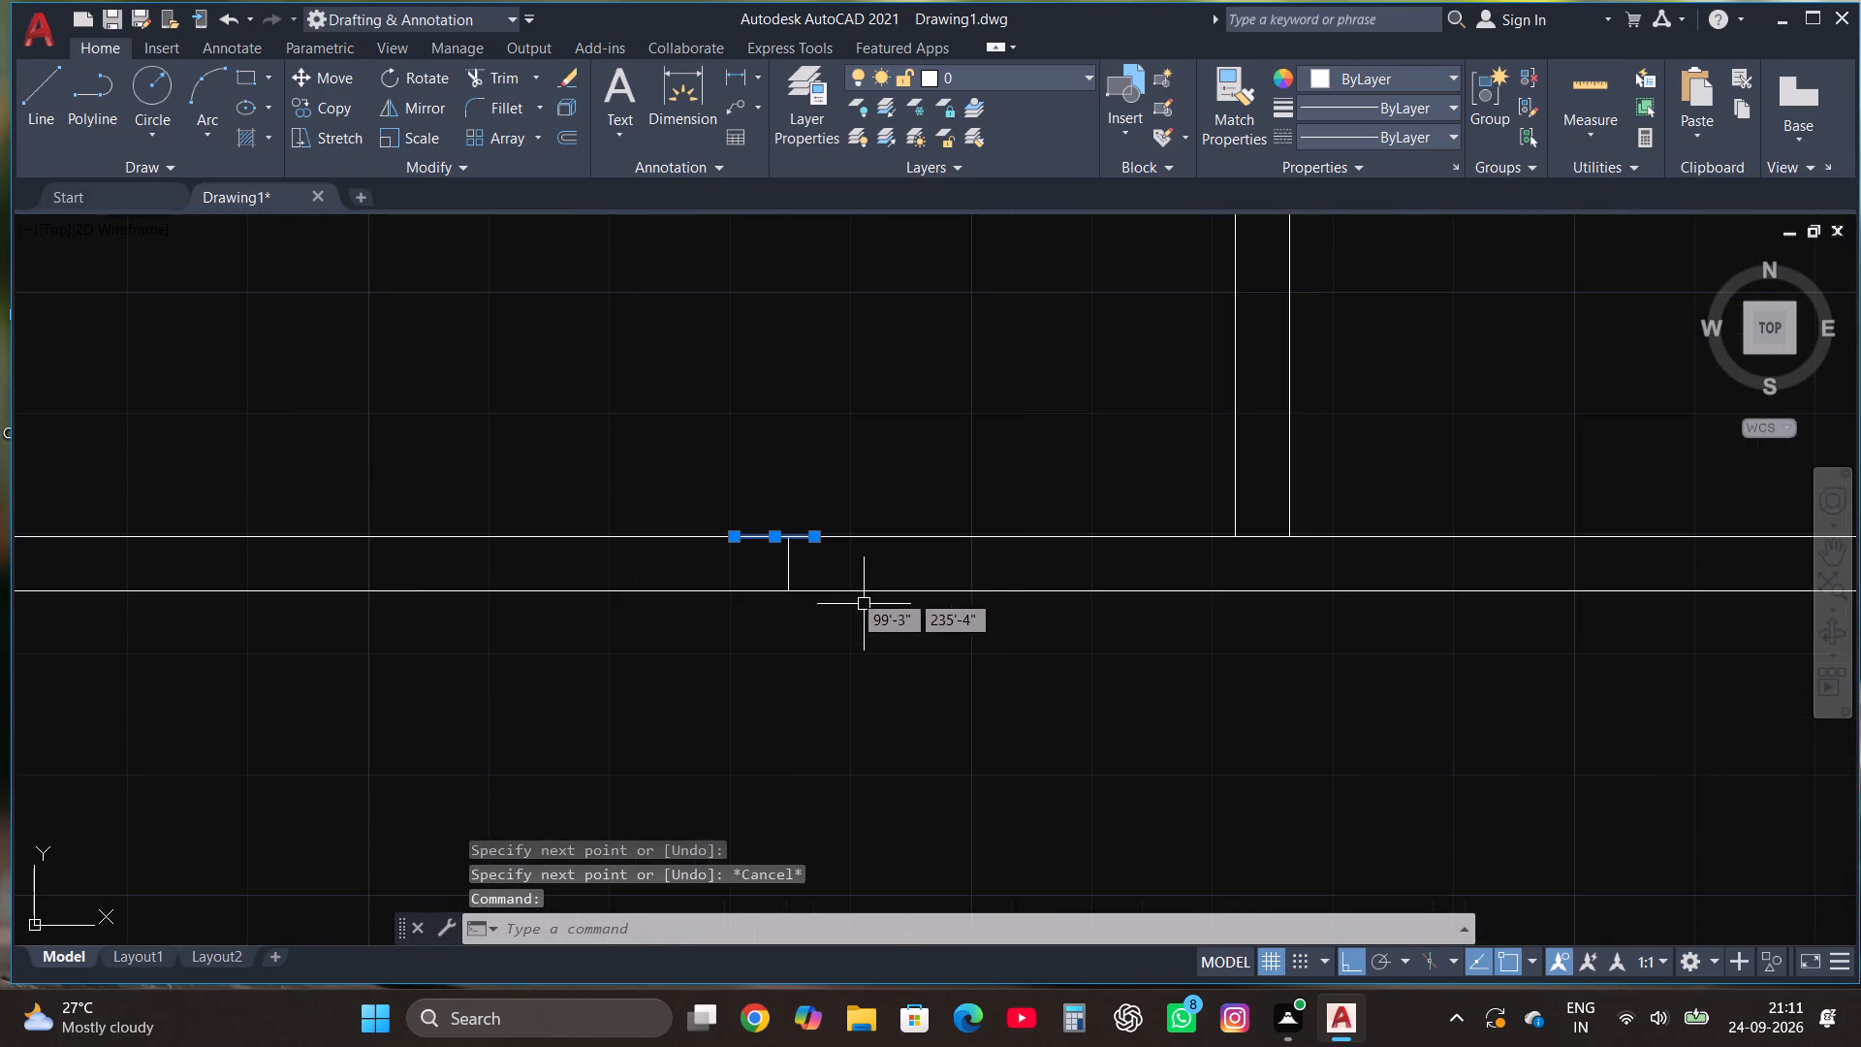
{"action": "key", "text": "Escape"}
{"action": "left_click", "coordinate": [787, 565]}
{"action": "key", "text": "Delete"}
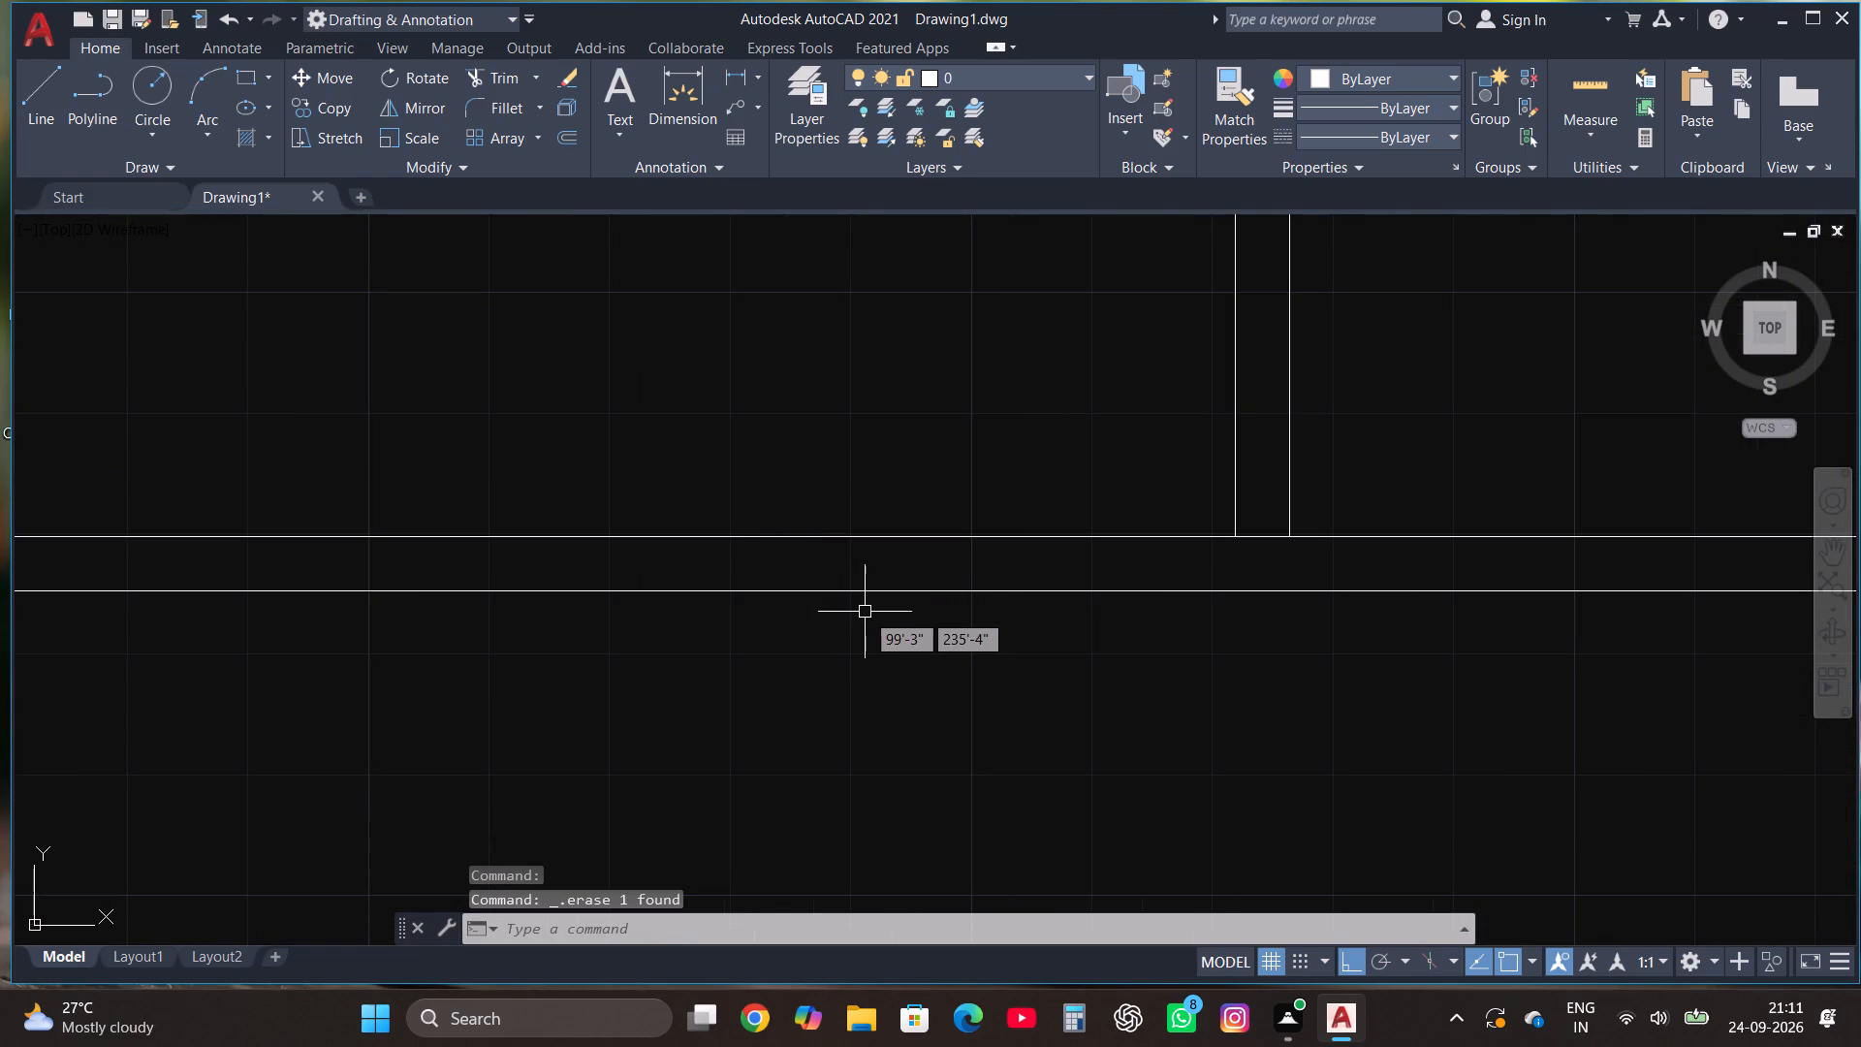
Draw a vertical line across the long horizontal partition, aligned with the outer right-hand line of the upper-left room's wall.
{"action": "scroll", "coordinate": [951, 596], "scroll_direction": "down", "scroll_amount": 4}
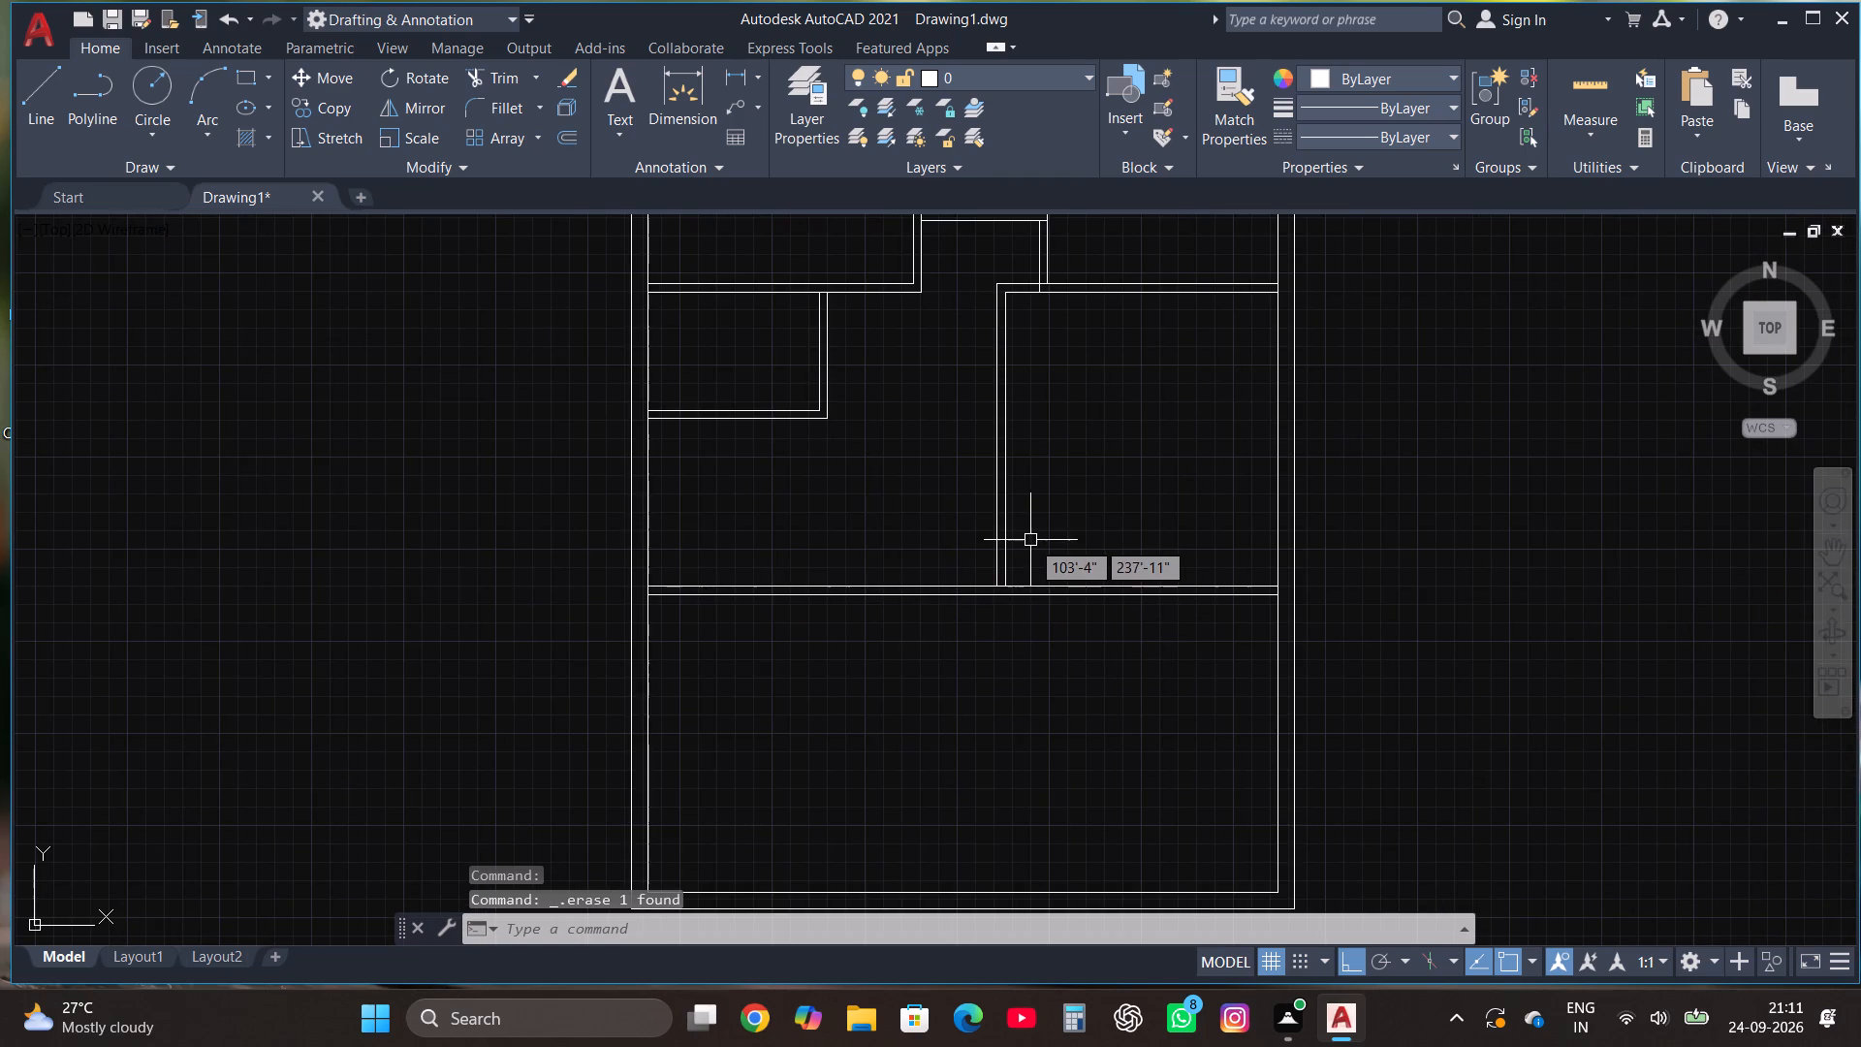
{"action": "scroll", "coordinate": [1032, 553], "scroll_direction": "down", "scroll_amount": 1}
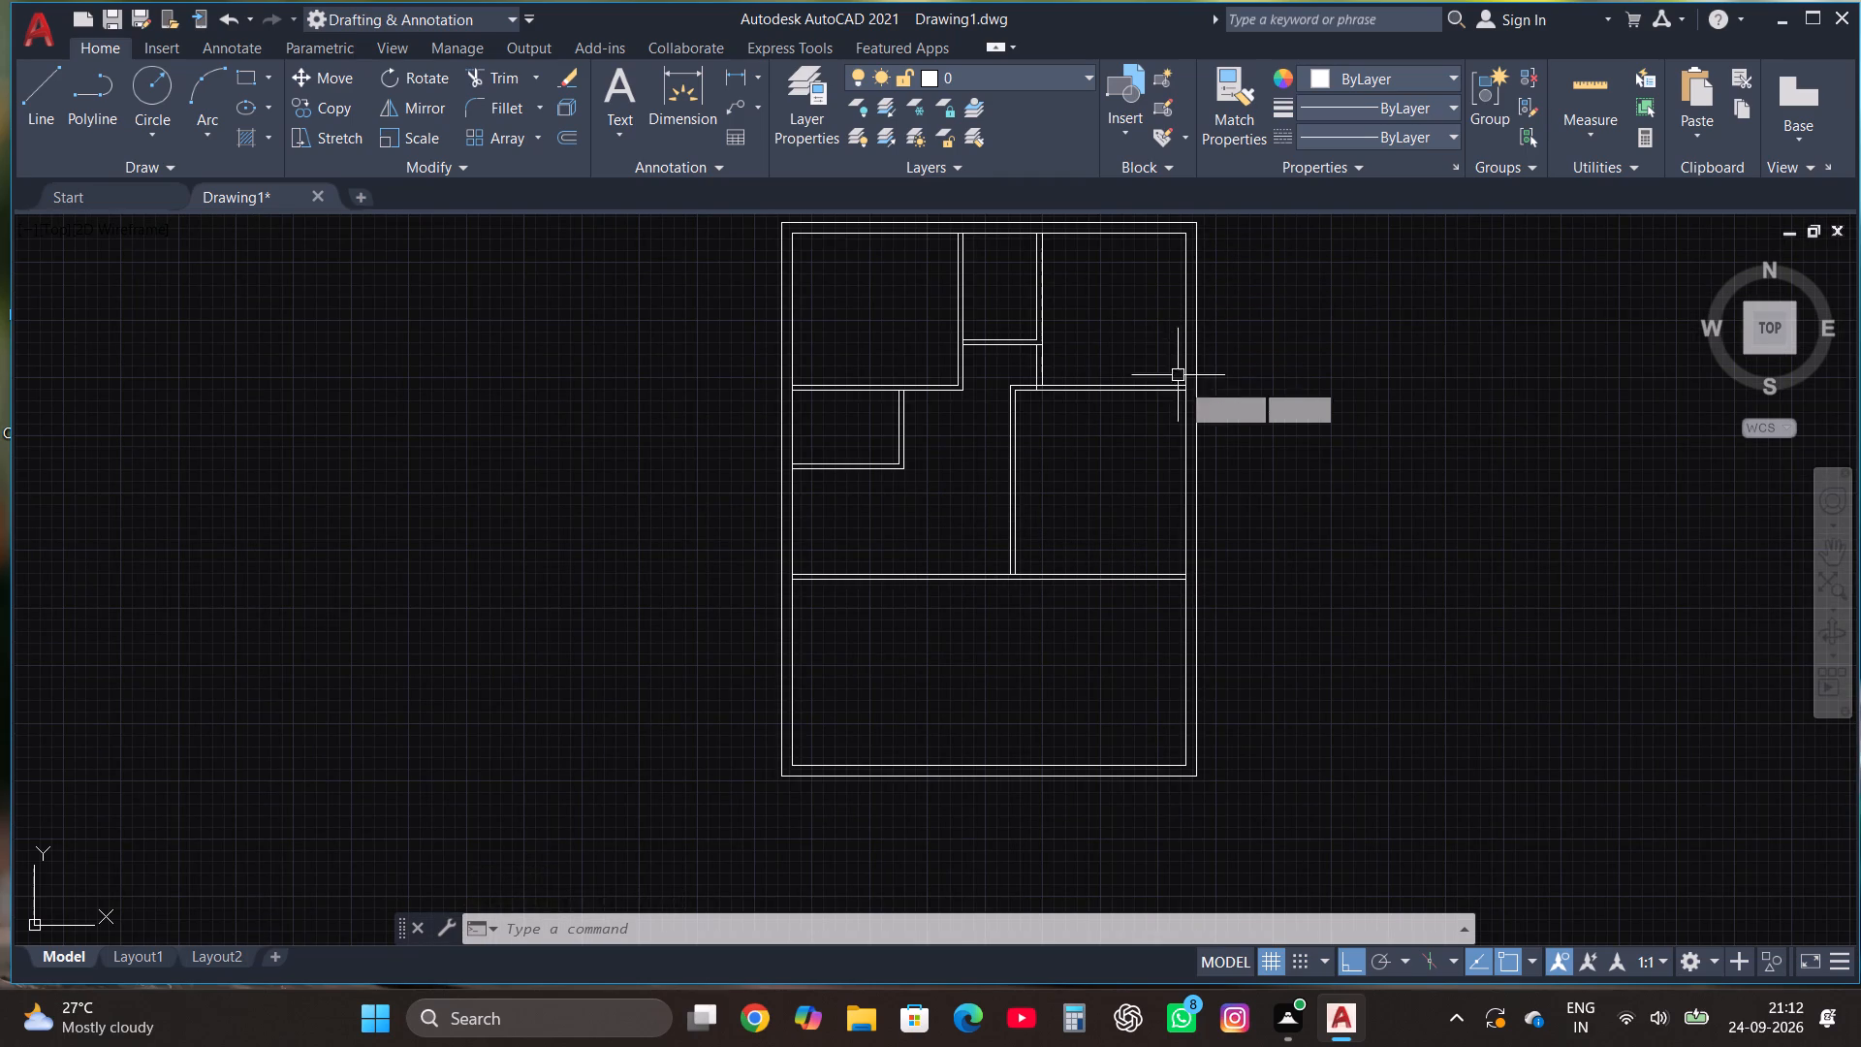
{"action": "scroll", "coordinate": [1194, 441], "scroll_direction": "down", "scroll_amount": 1}
{"action": "scroll", "coordinate": [974, 508], "scroll_direction": "up", "scroll_amount": 2}
{"action": "scroll", "coordinate": [1169, 540], "scroll_direction": "down", "scroll_amount": 1}
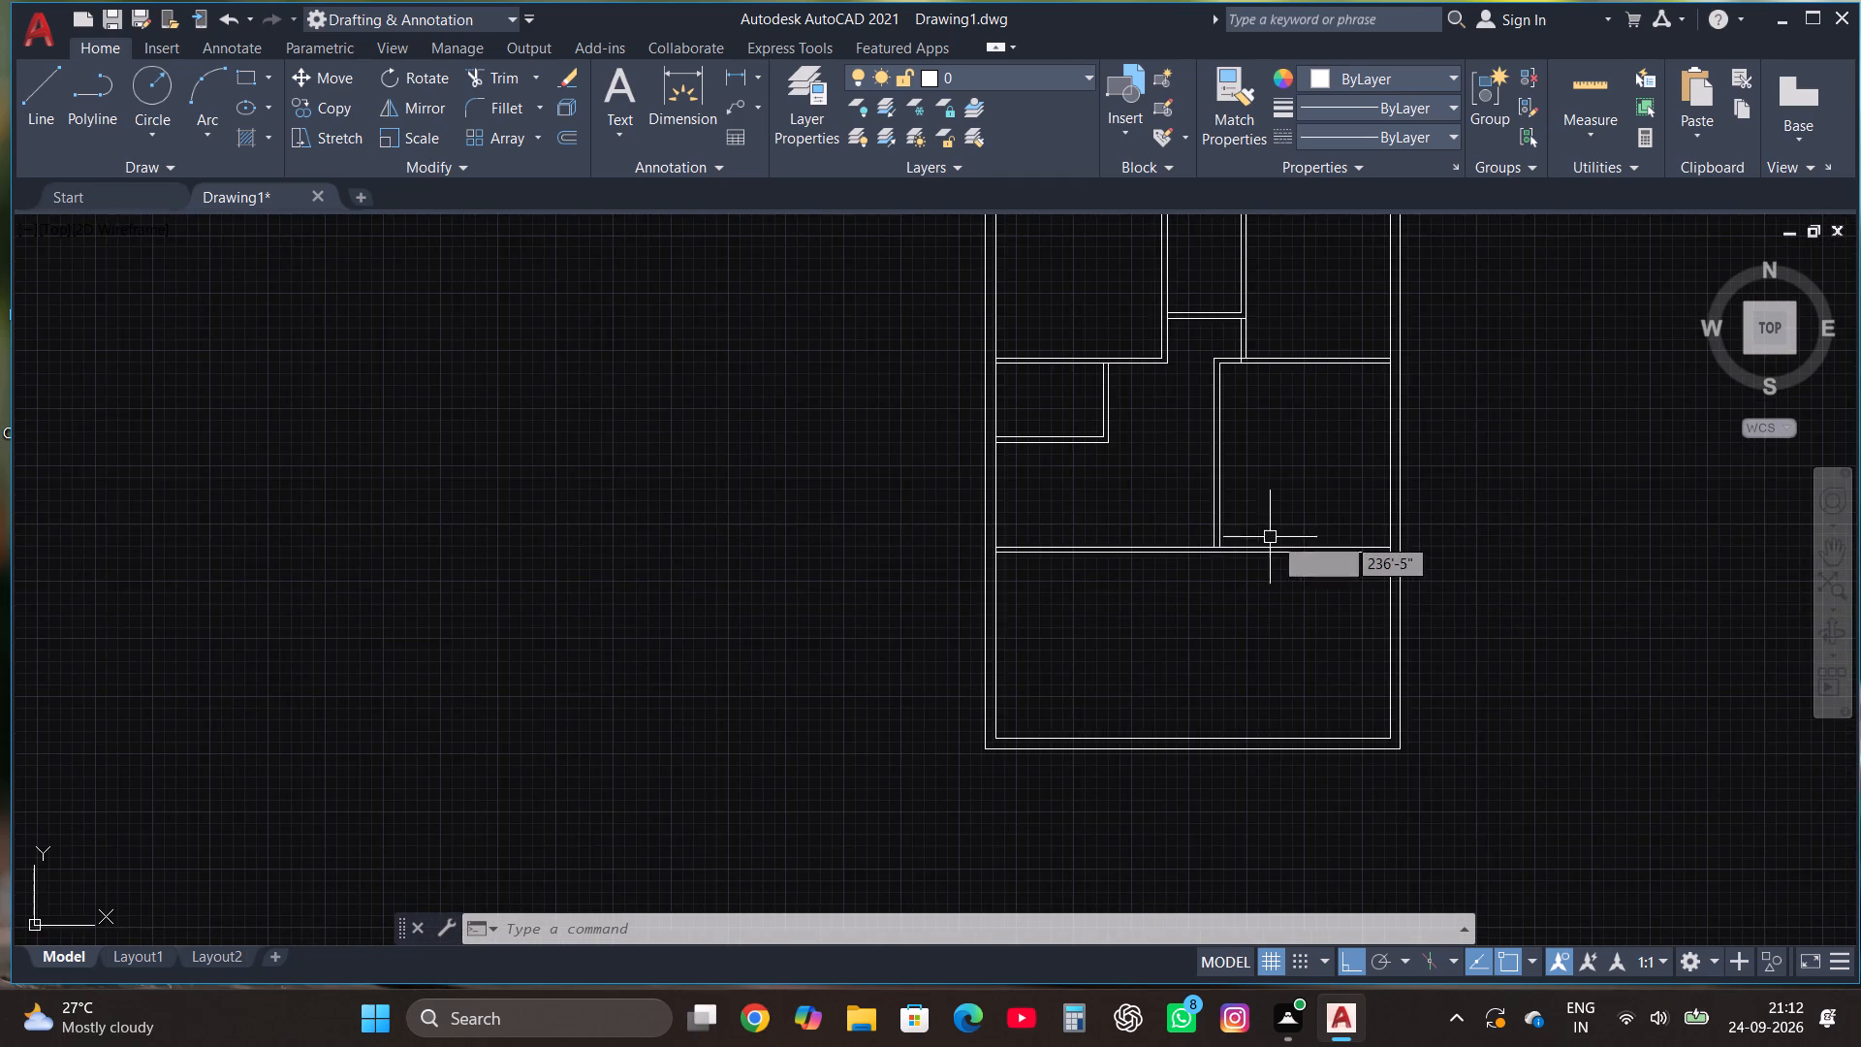
{"action": "scroll", "coordinate": [1277, 534], "scroll_direction": "up", "scroll_amount": 1}
{"action": "left_click", "coordinate": [32, 81]}
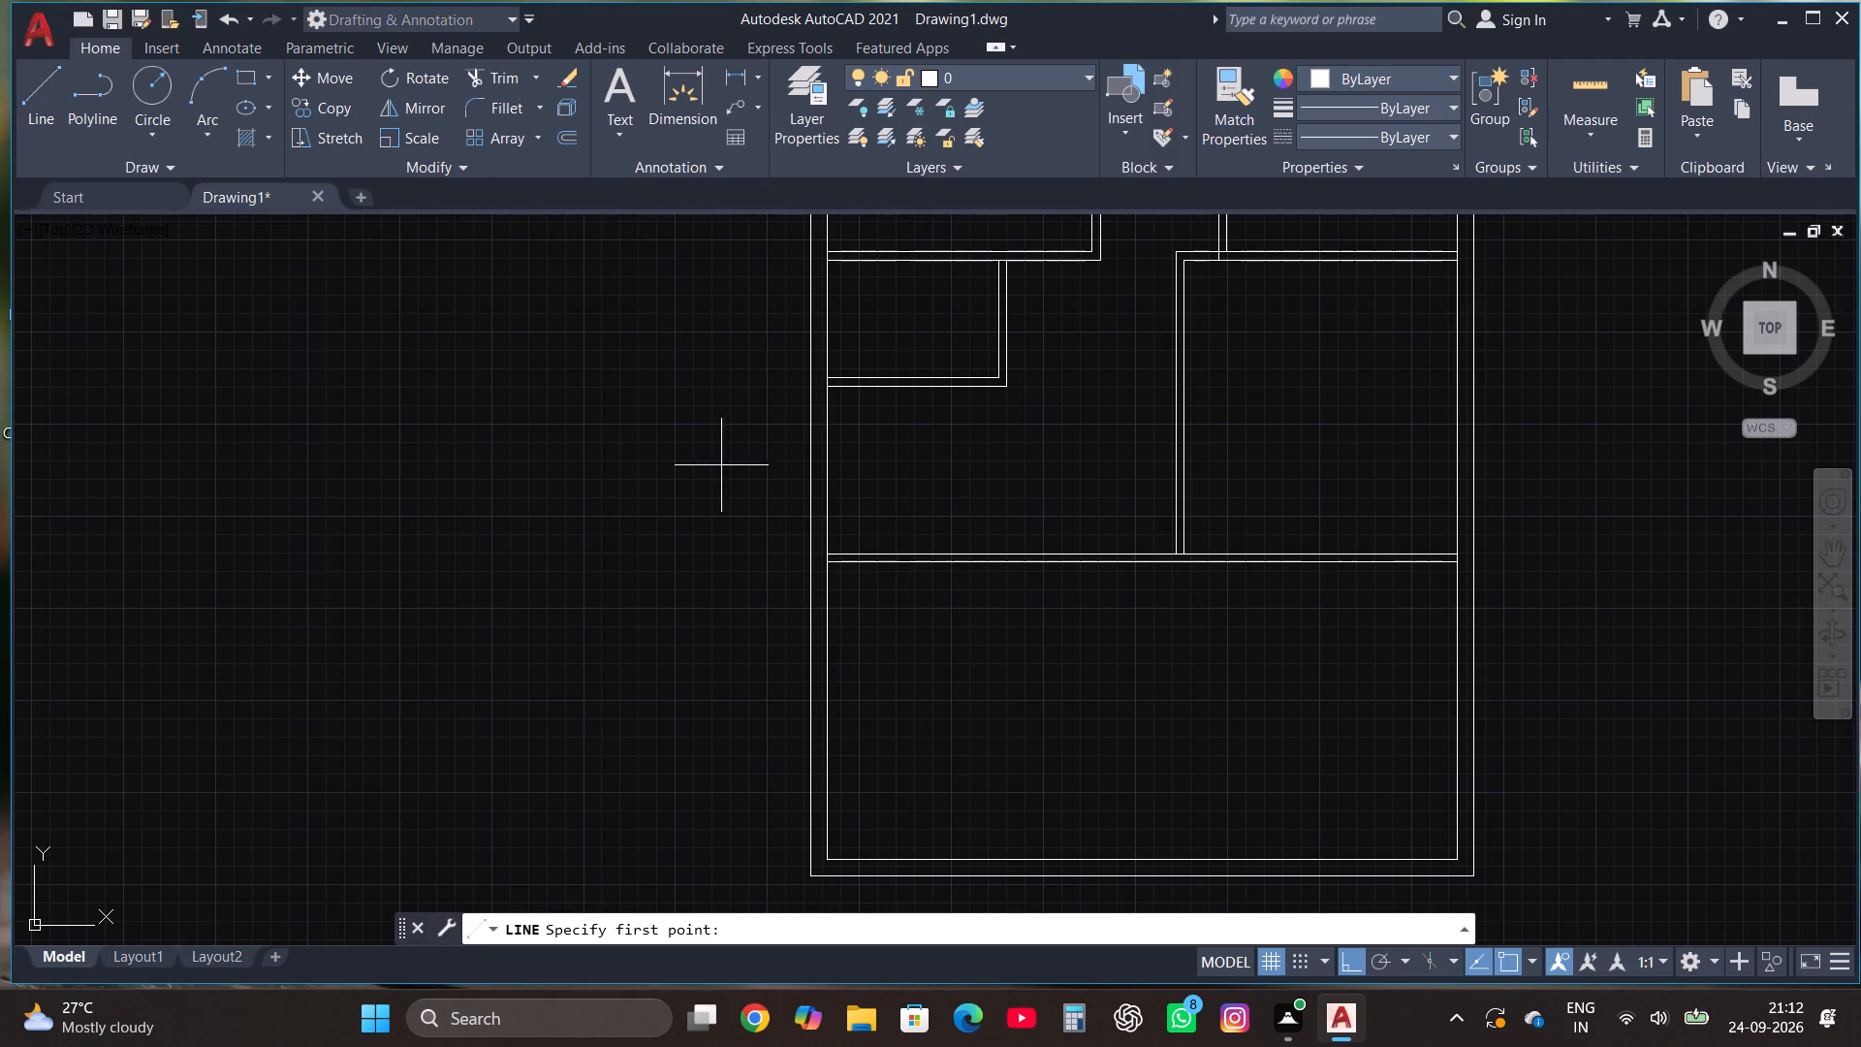
{"action": "scroll", "coordinate": [1013, 644], "scroll_direction": "down", "scroll_amount": 1}
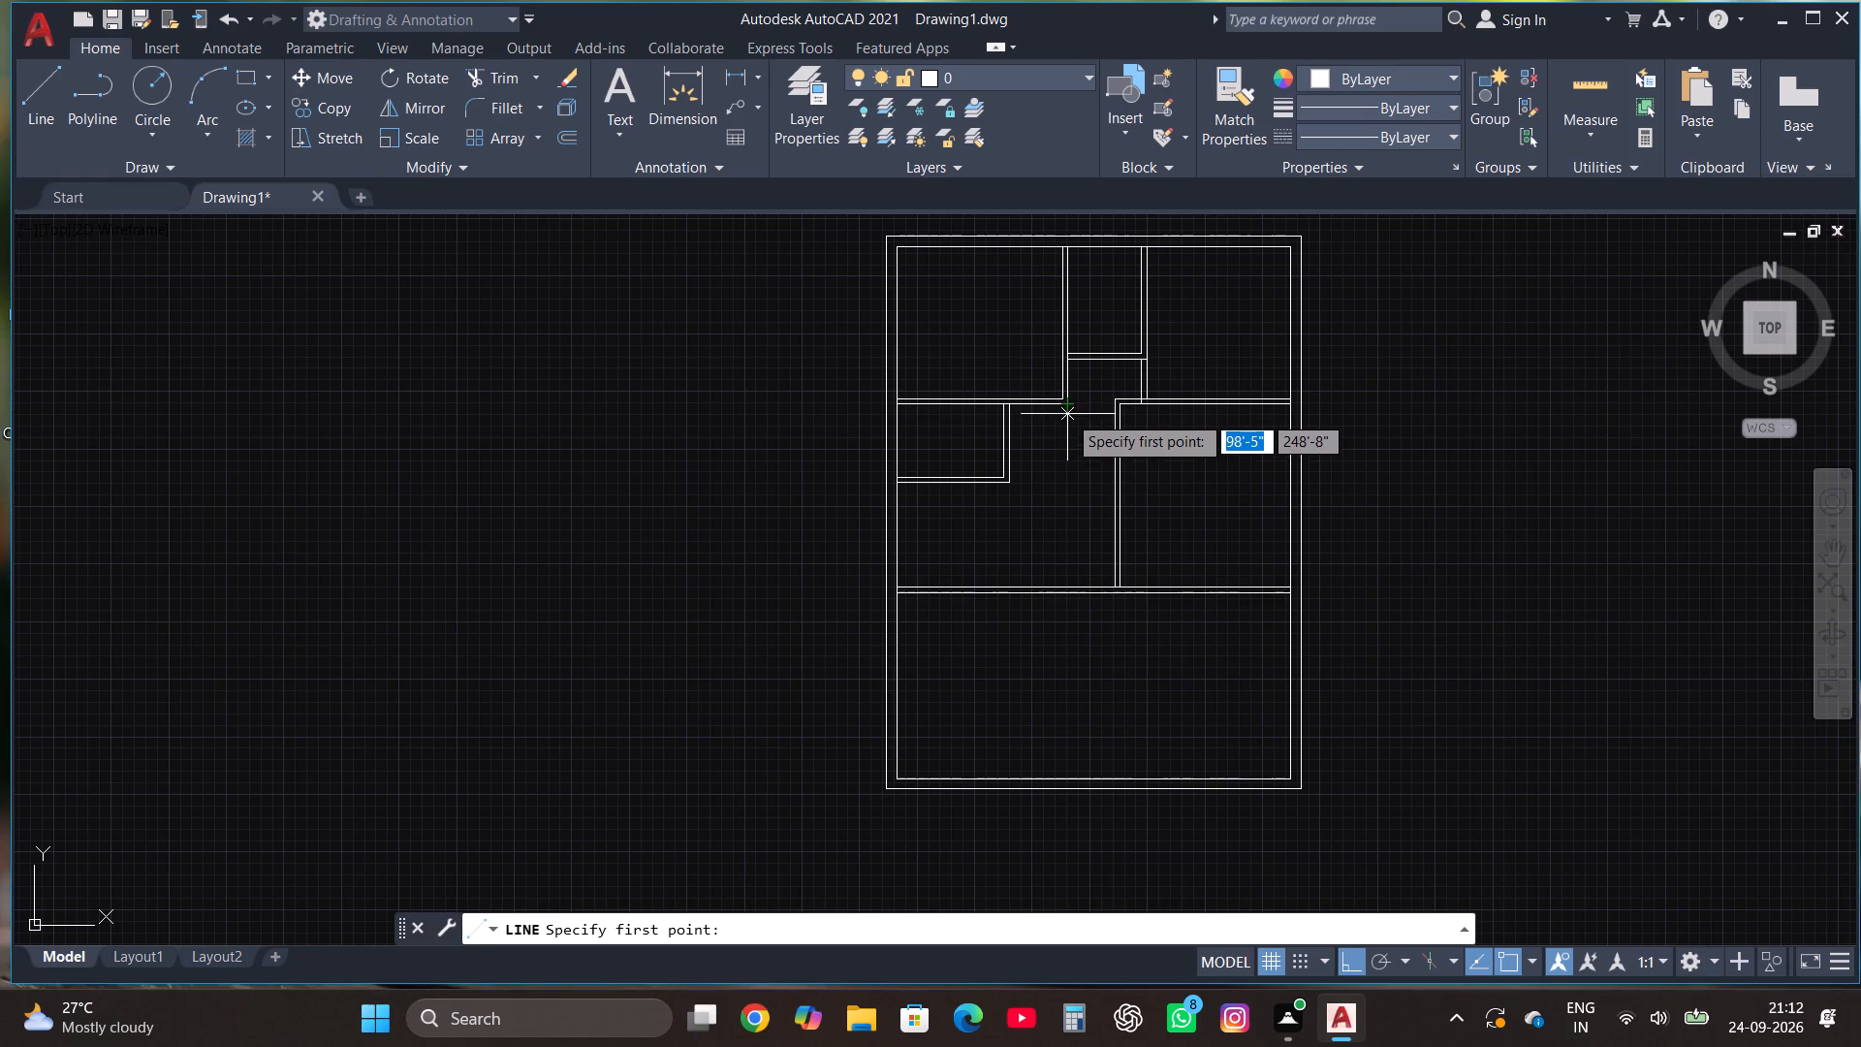
{"action": "left_click", "coordinate": [1064, 552]}
{"action": "left_click", "coordinate": [1061, 618]}
{"action": "key", "text": "Escape"}
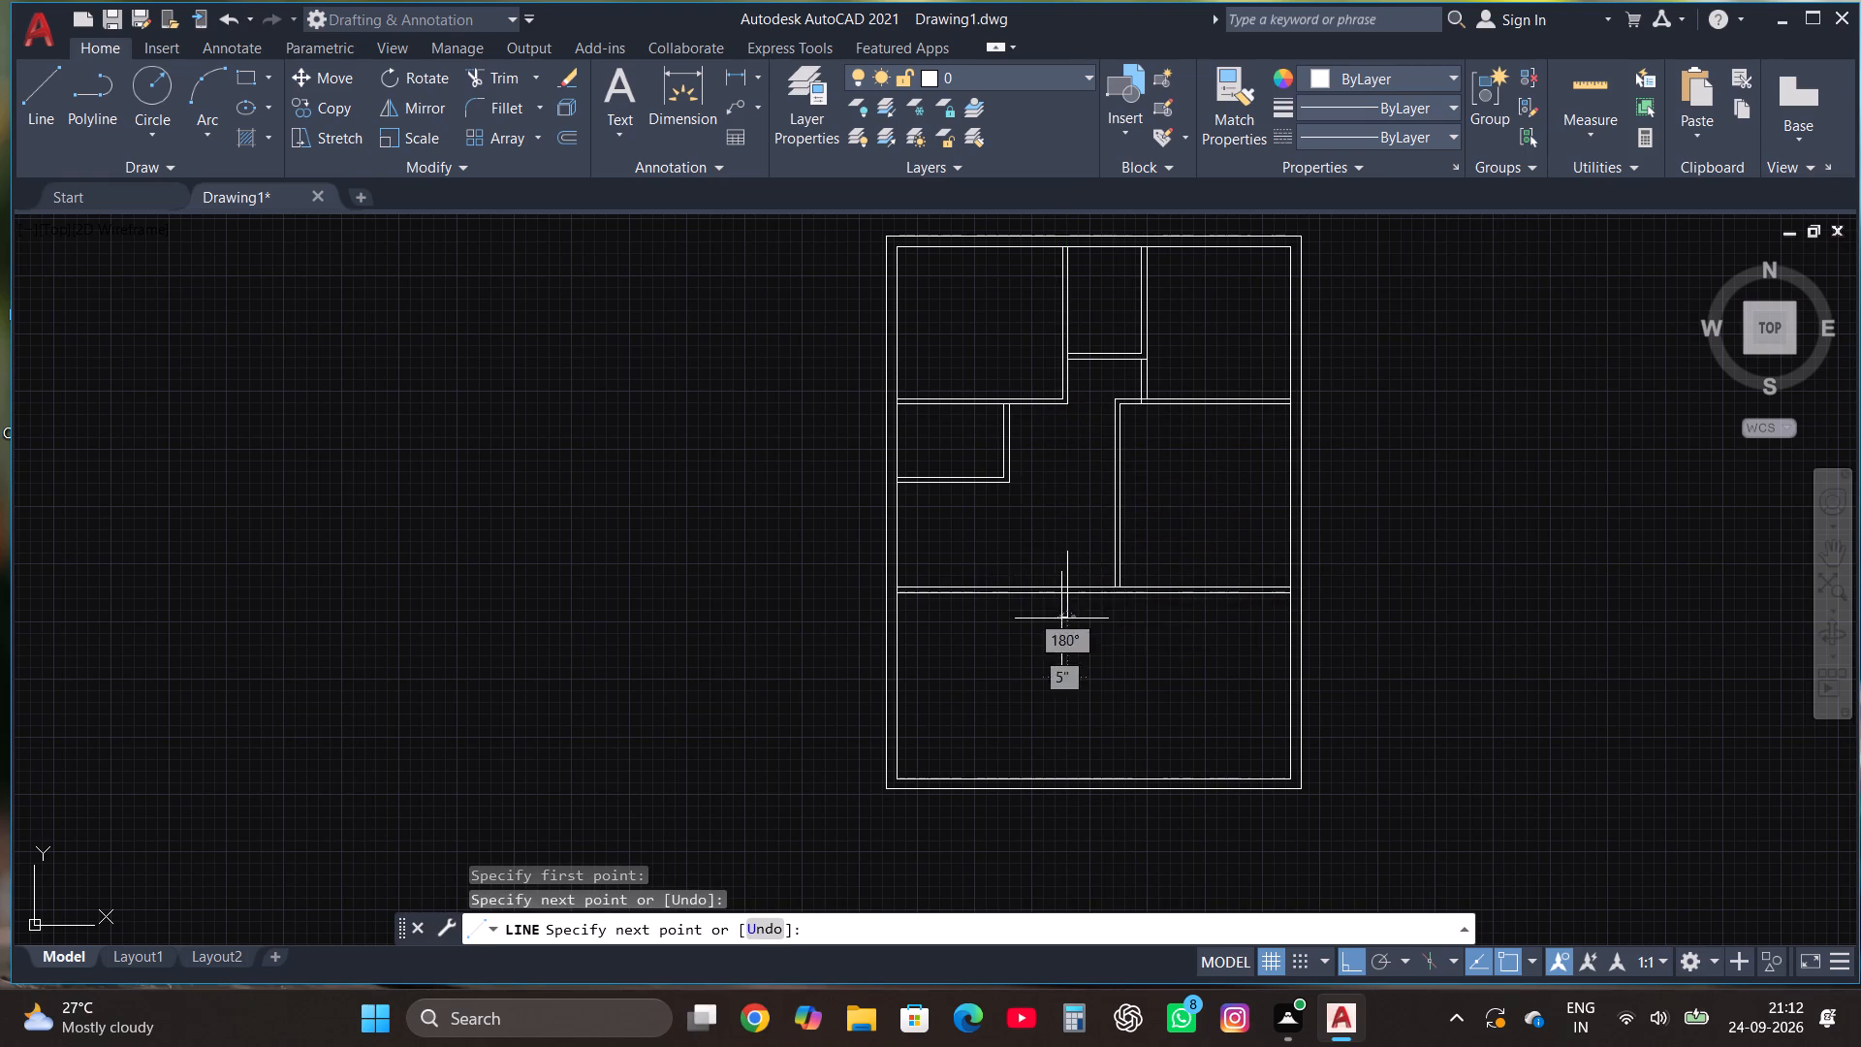
Trim the crossing line above and below the long horizontal partition, keeping only the piece between its two lines.
{"action": "left_click", "coordinate": [508, 86]}
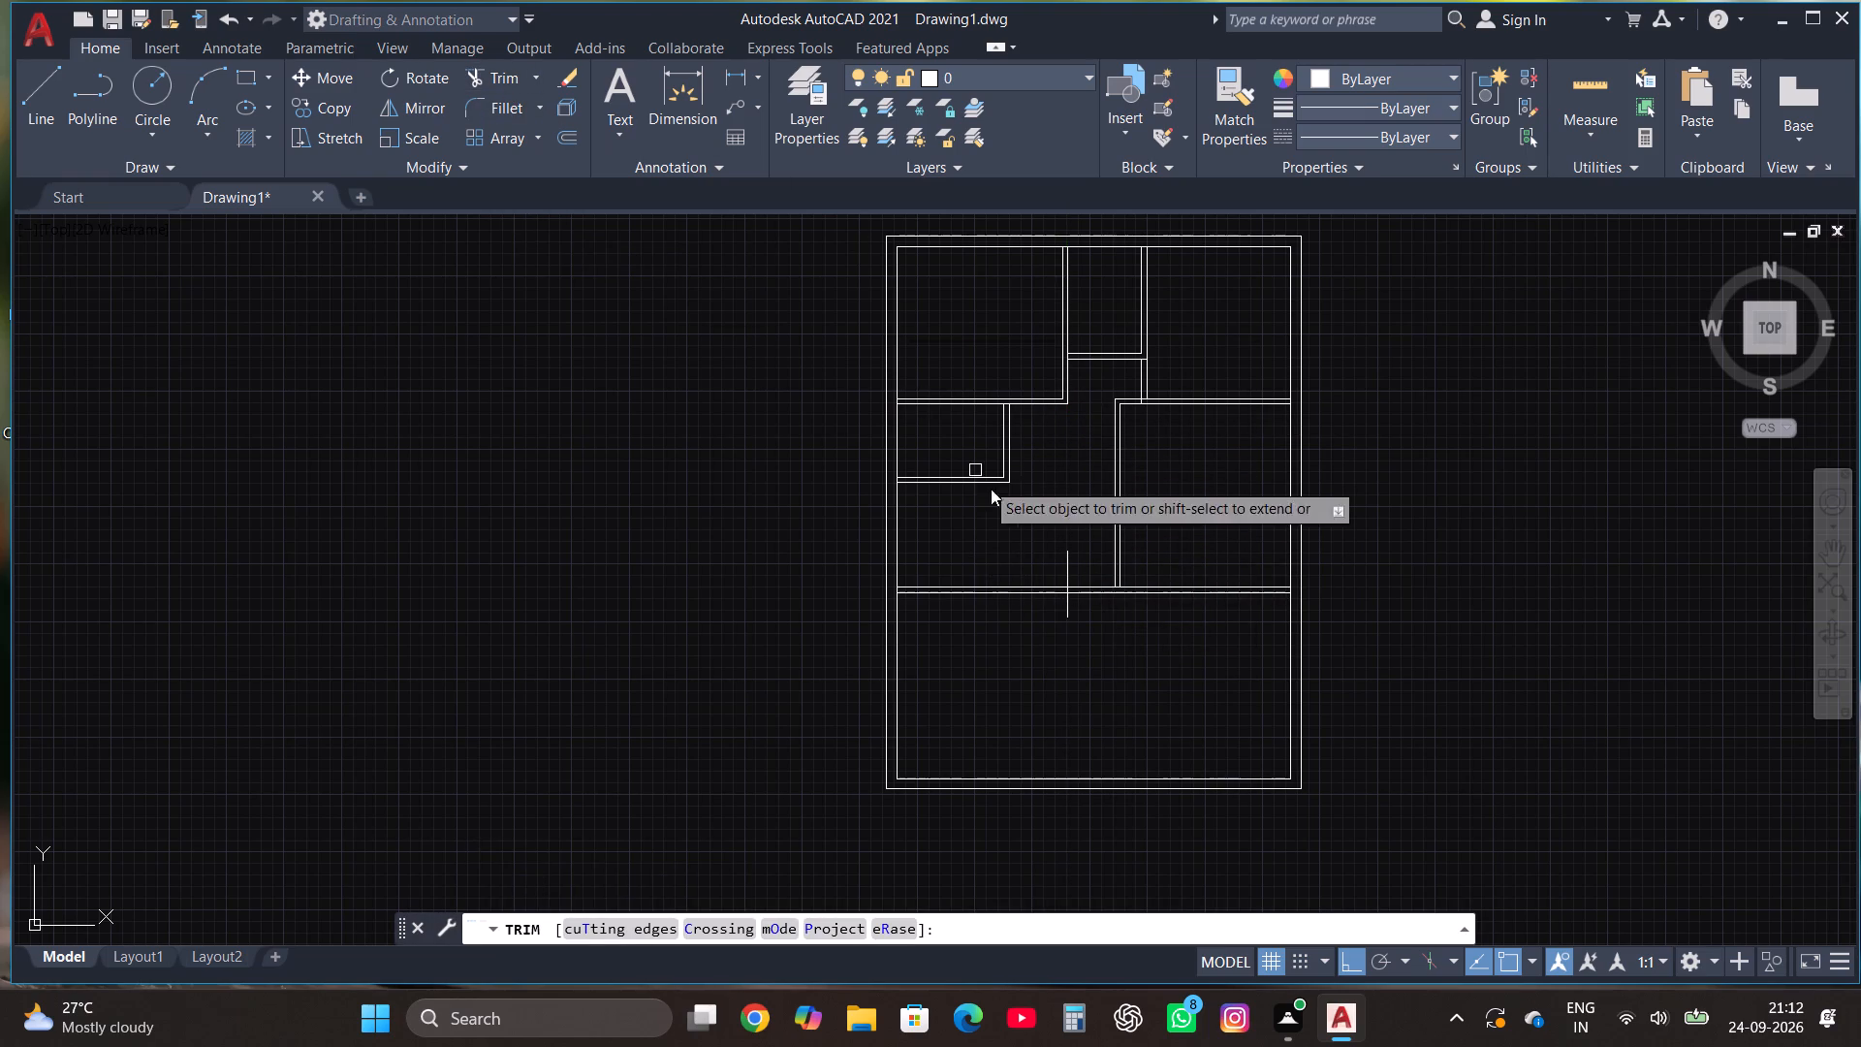
{"action": "scroll", "coordinate": [1058, 571], "scroll_direction": "up", "scroll_amount": 2}
{"action": "left_click", "coordinate": [1082, 571]}
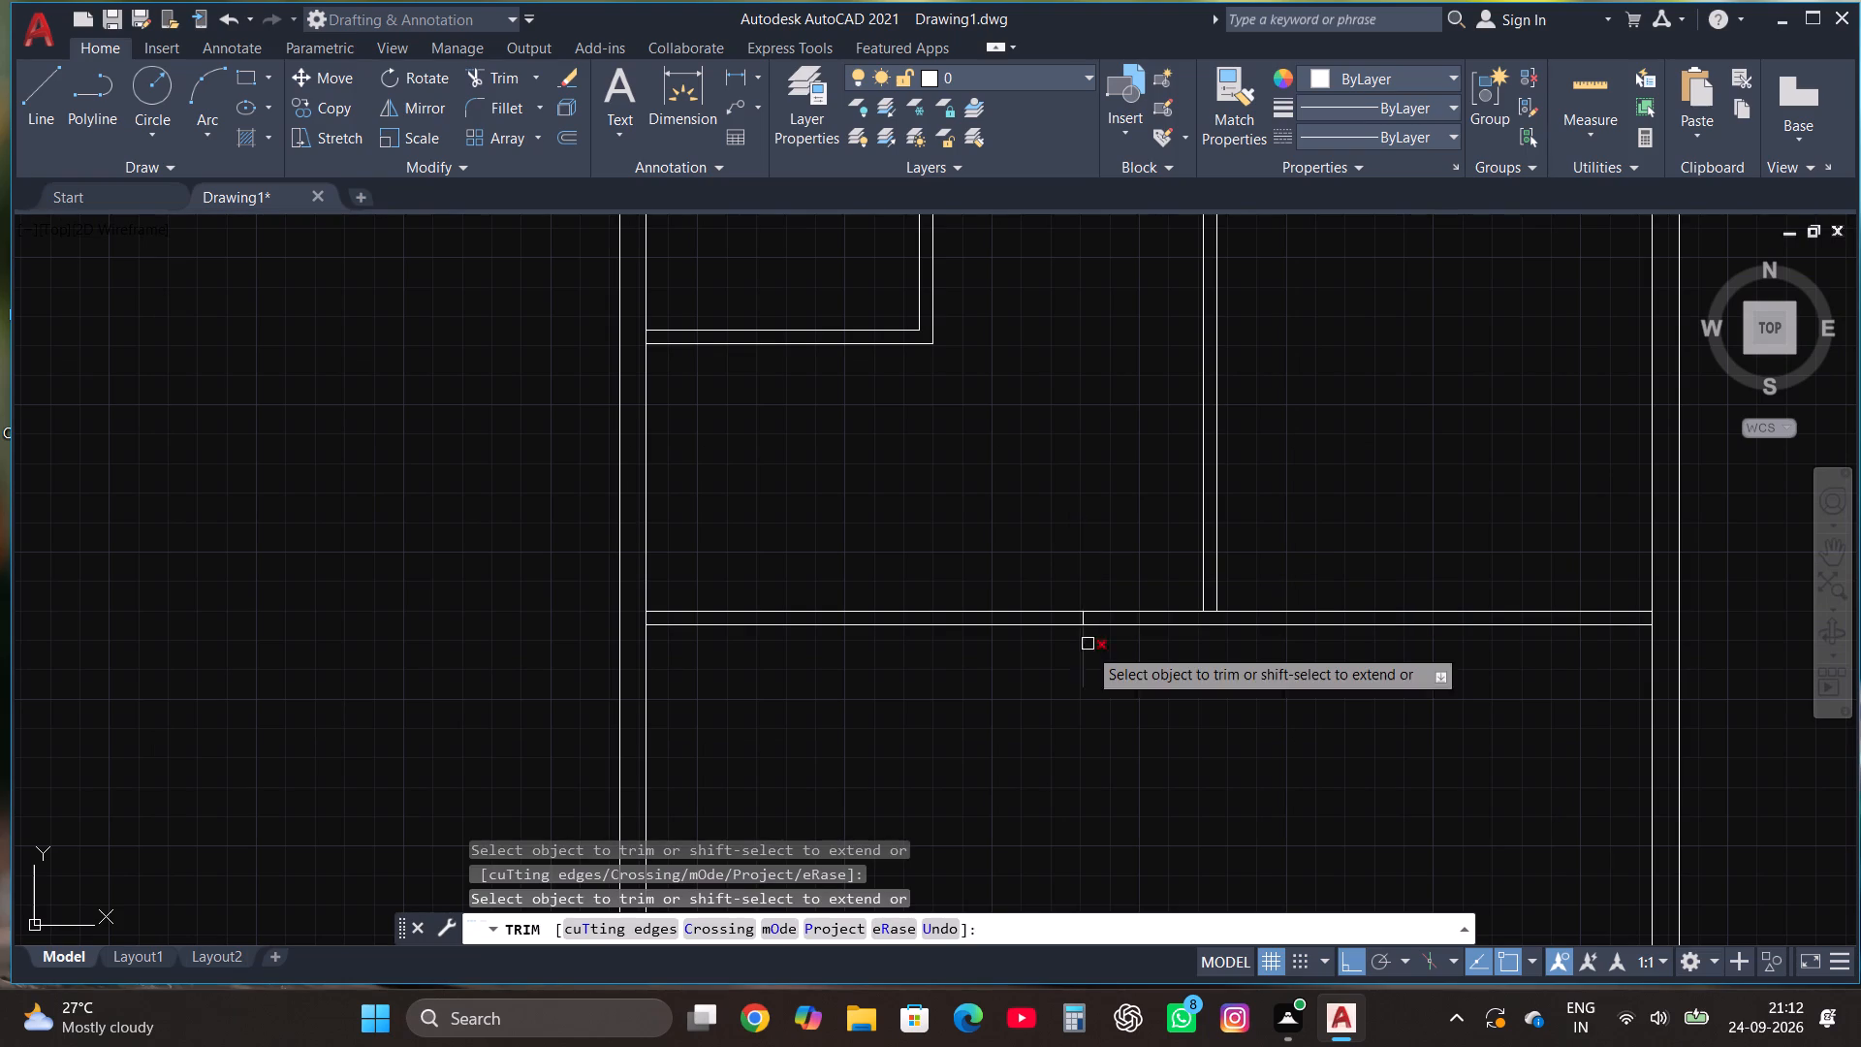
{"action": "left_click", "coordinate": [1081, 659]}
{"action": "key", "text": "Escape"}
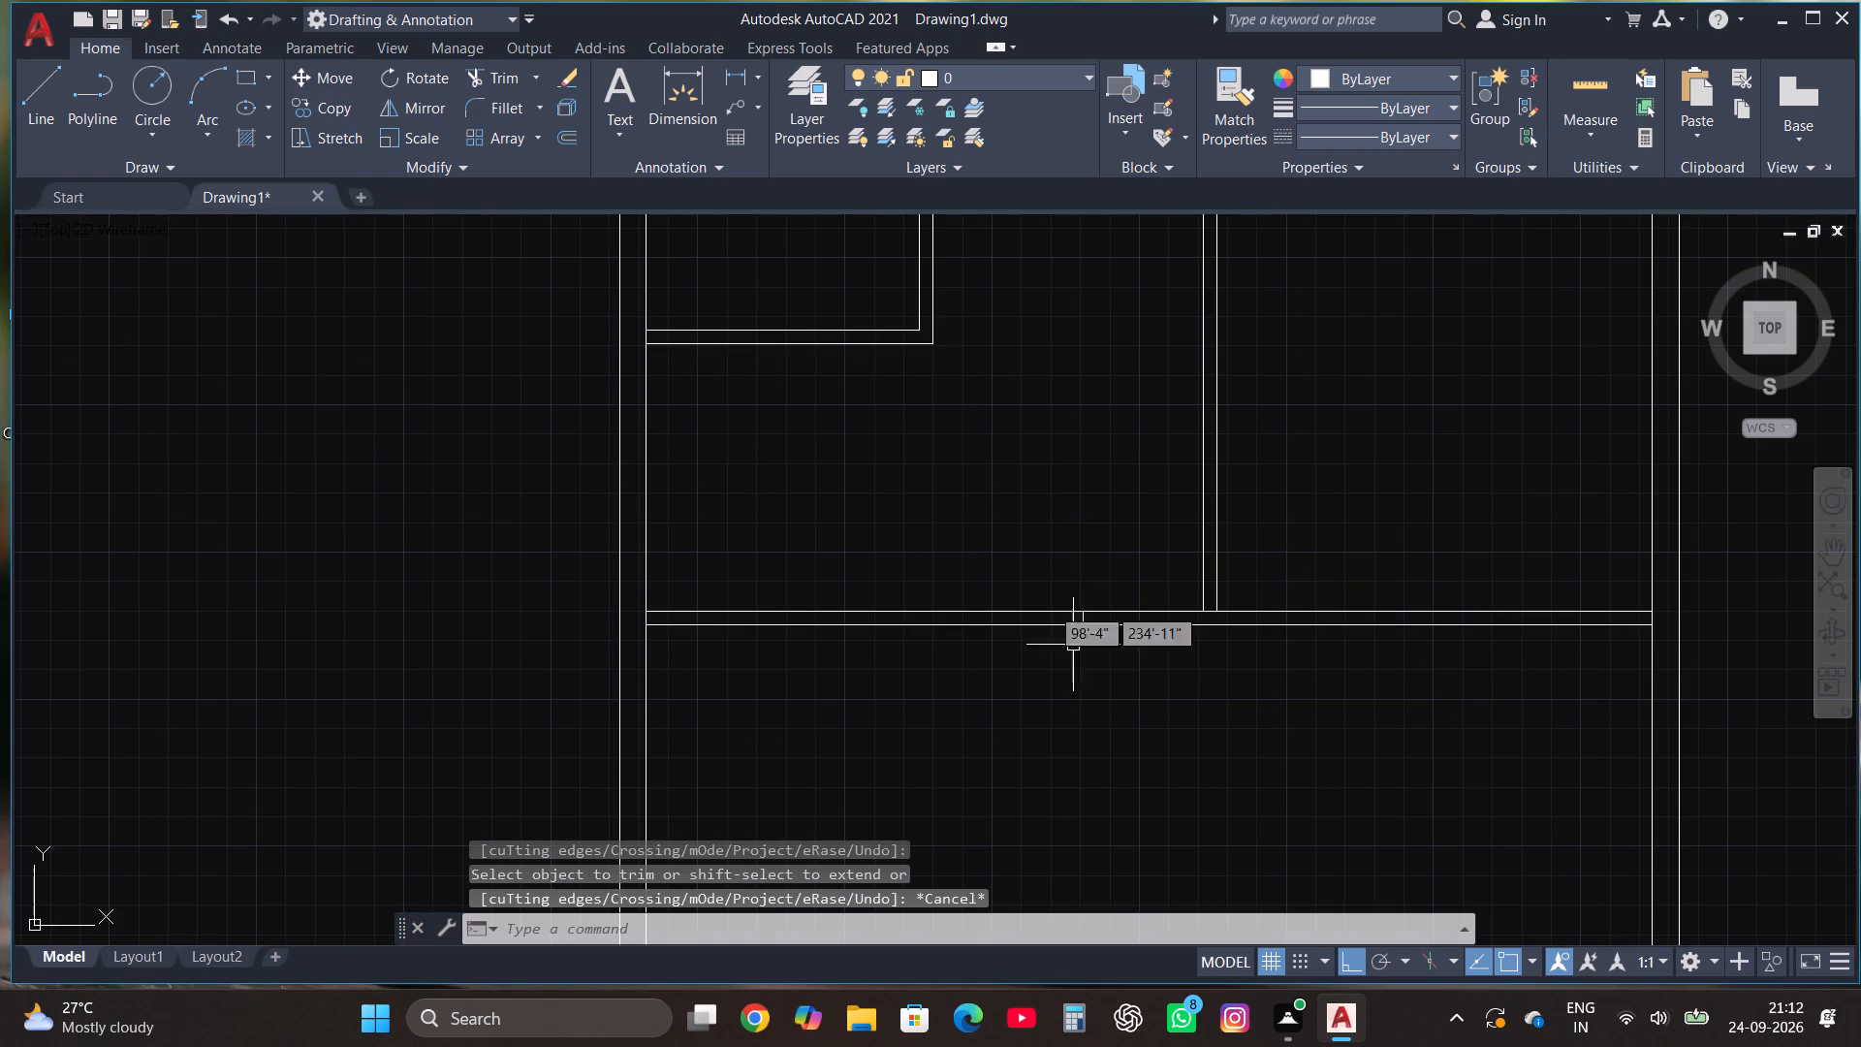
Draw a short vertical line down across the long horizontal partition, continuing the left line of the central vertical partition.
{"action": "left_click", "coordinate": [35, 119]}
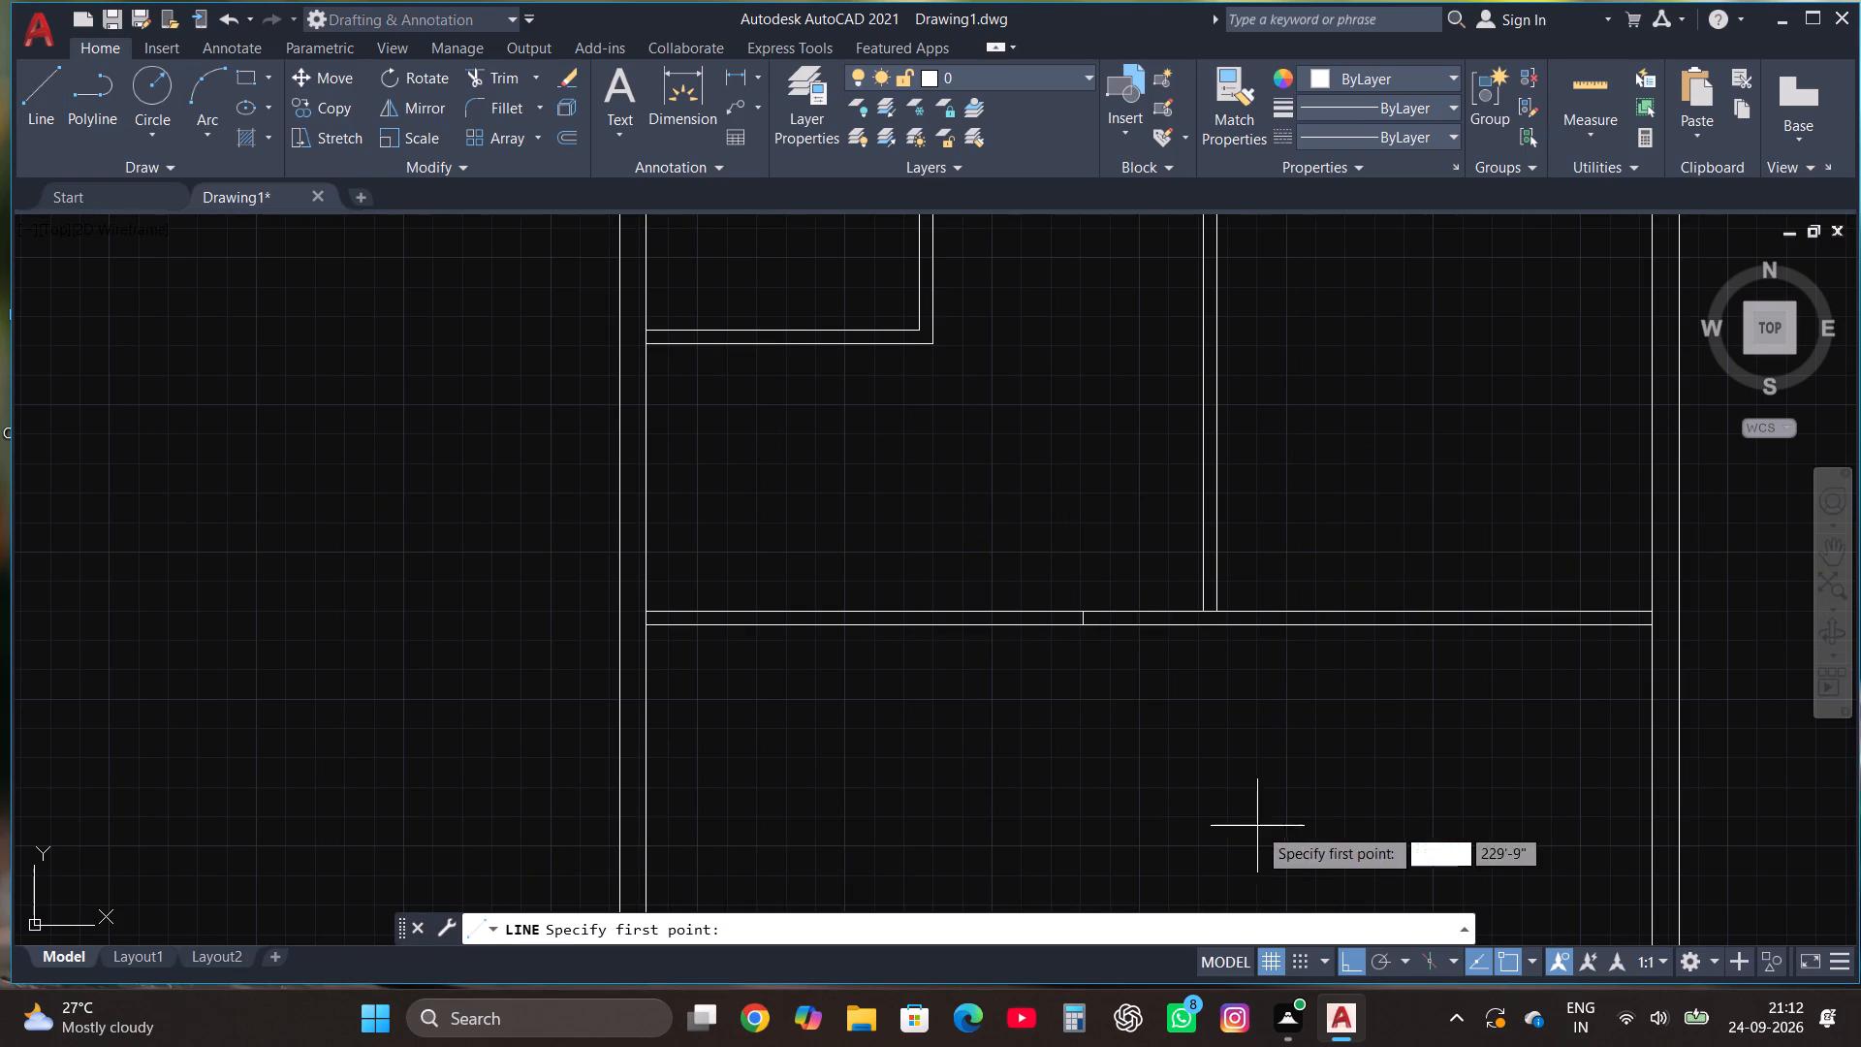
{"action": "left_click", "coordinate": [1206, 607]}
{"action": "left_click", "coordinate": [1205, 697]}
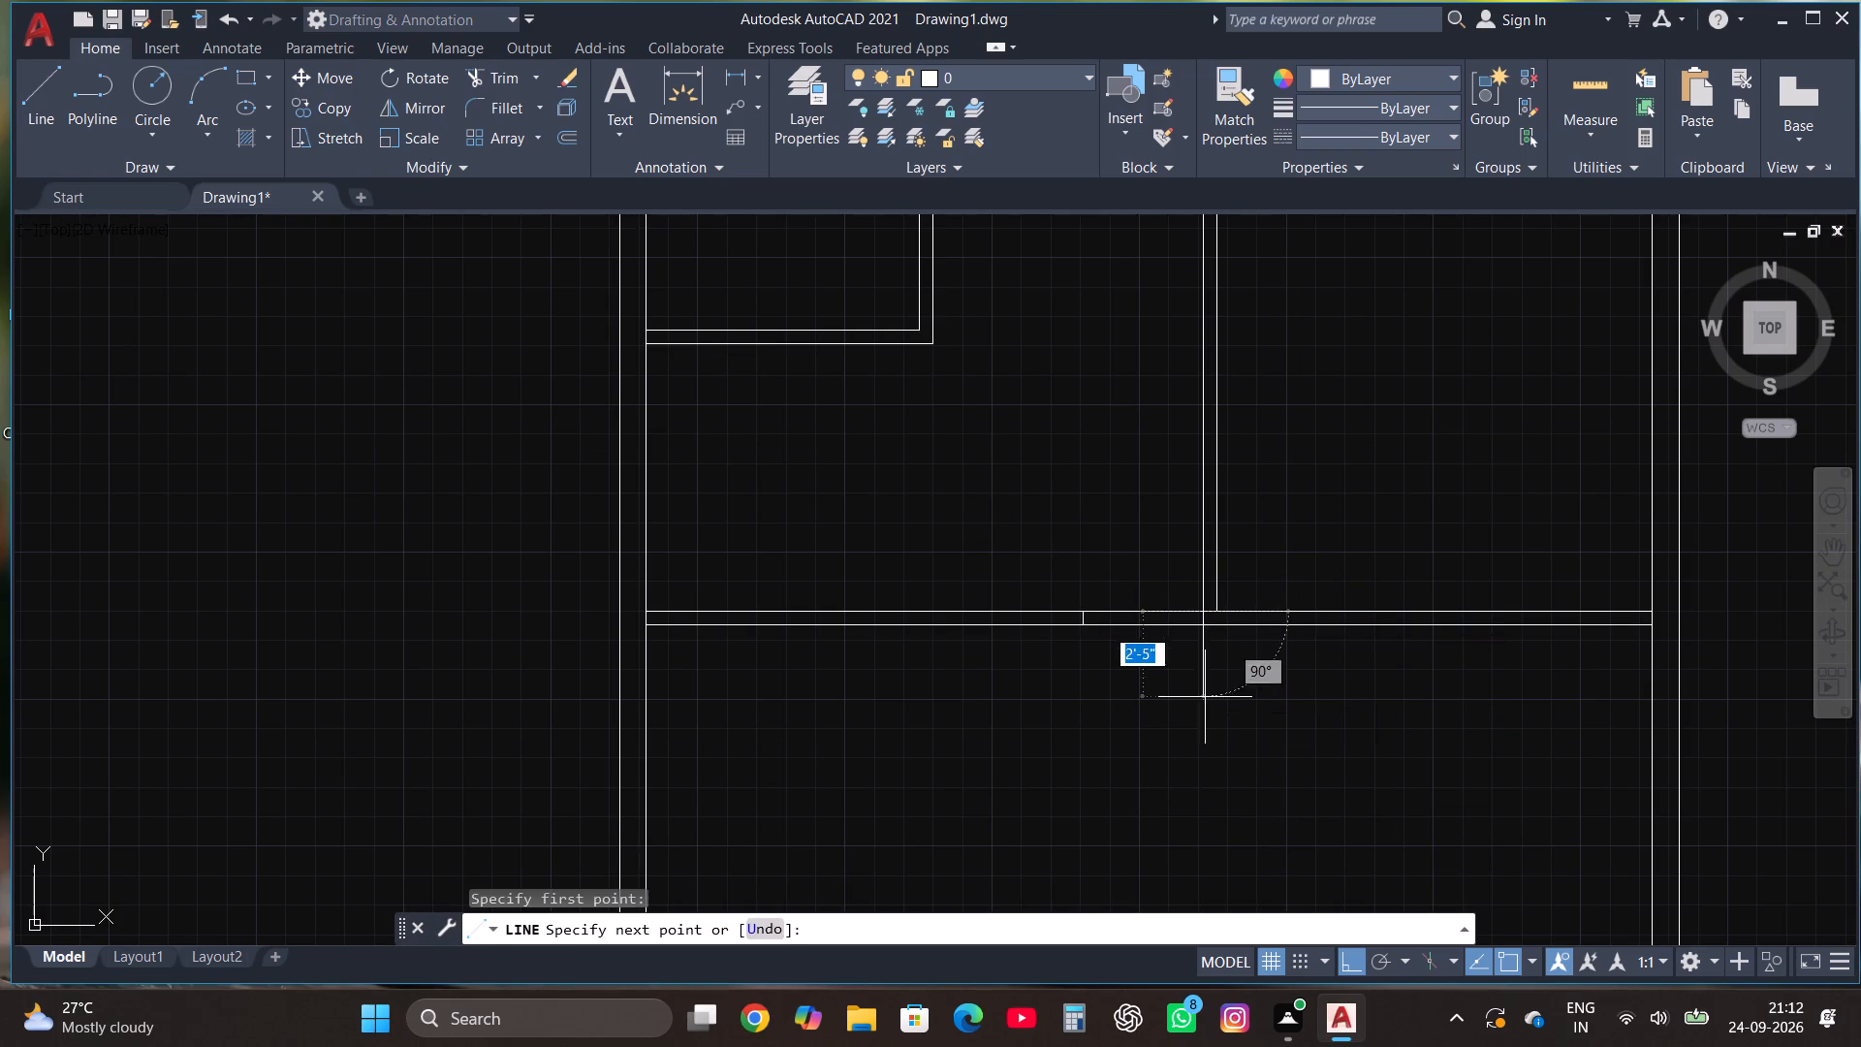
{"action": "key", "text": "Escape"}
Trim the long horizontal partition between its two vertical end lines to form an opening, and trim away the leftover stubs.
{"action": "left_click", "coordinate": [507, 77]}
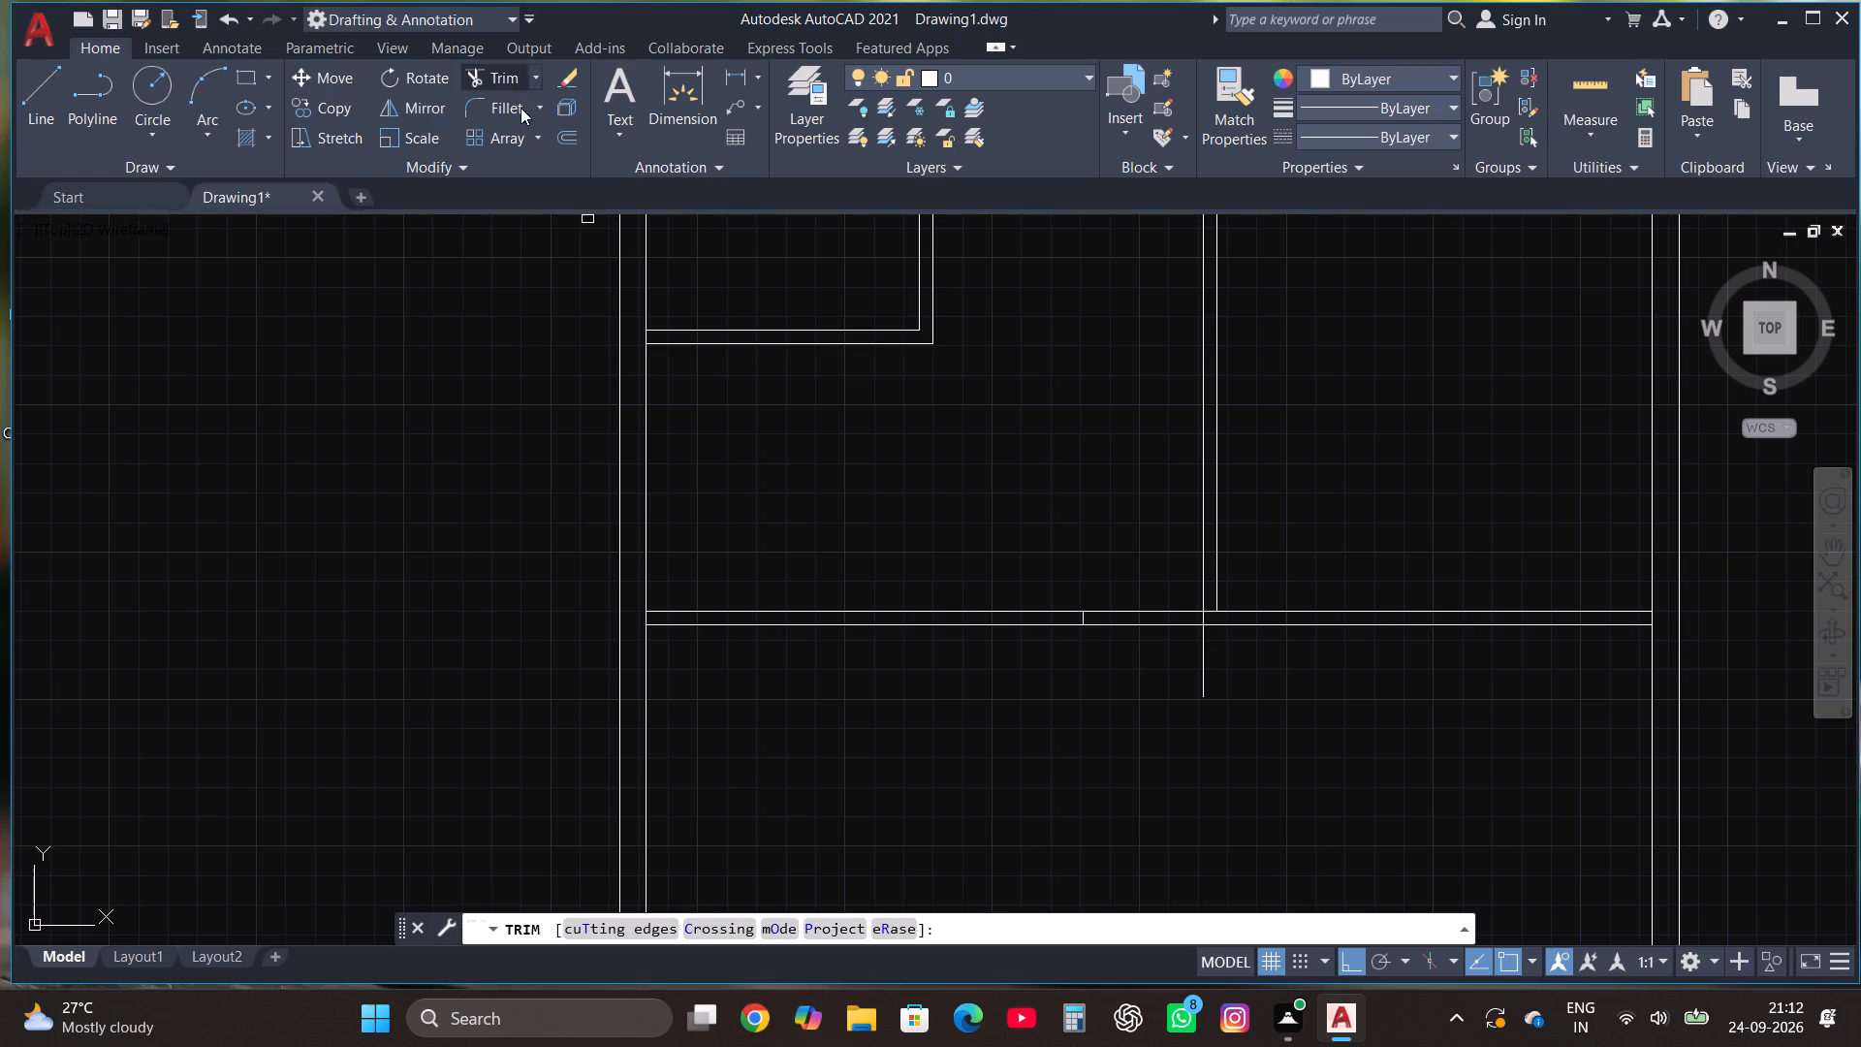
{"action": "left_click", "coordinate": [1132, 578]}
{"action": "left_click", "coordinate": [1128, 726]}
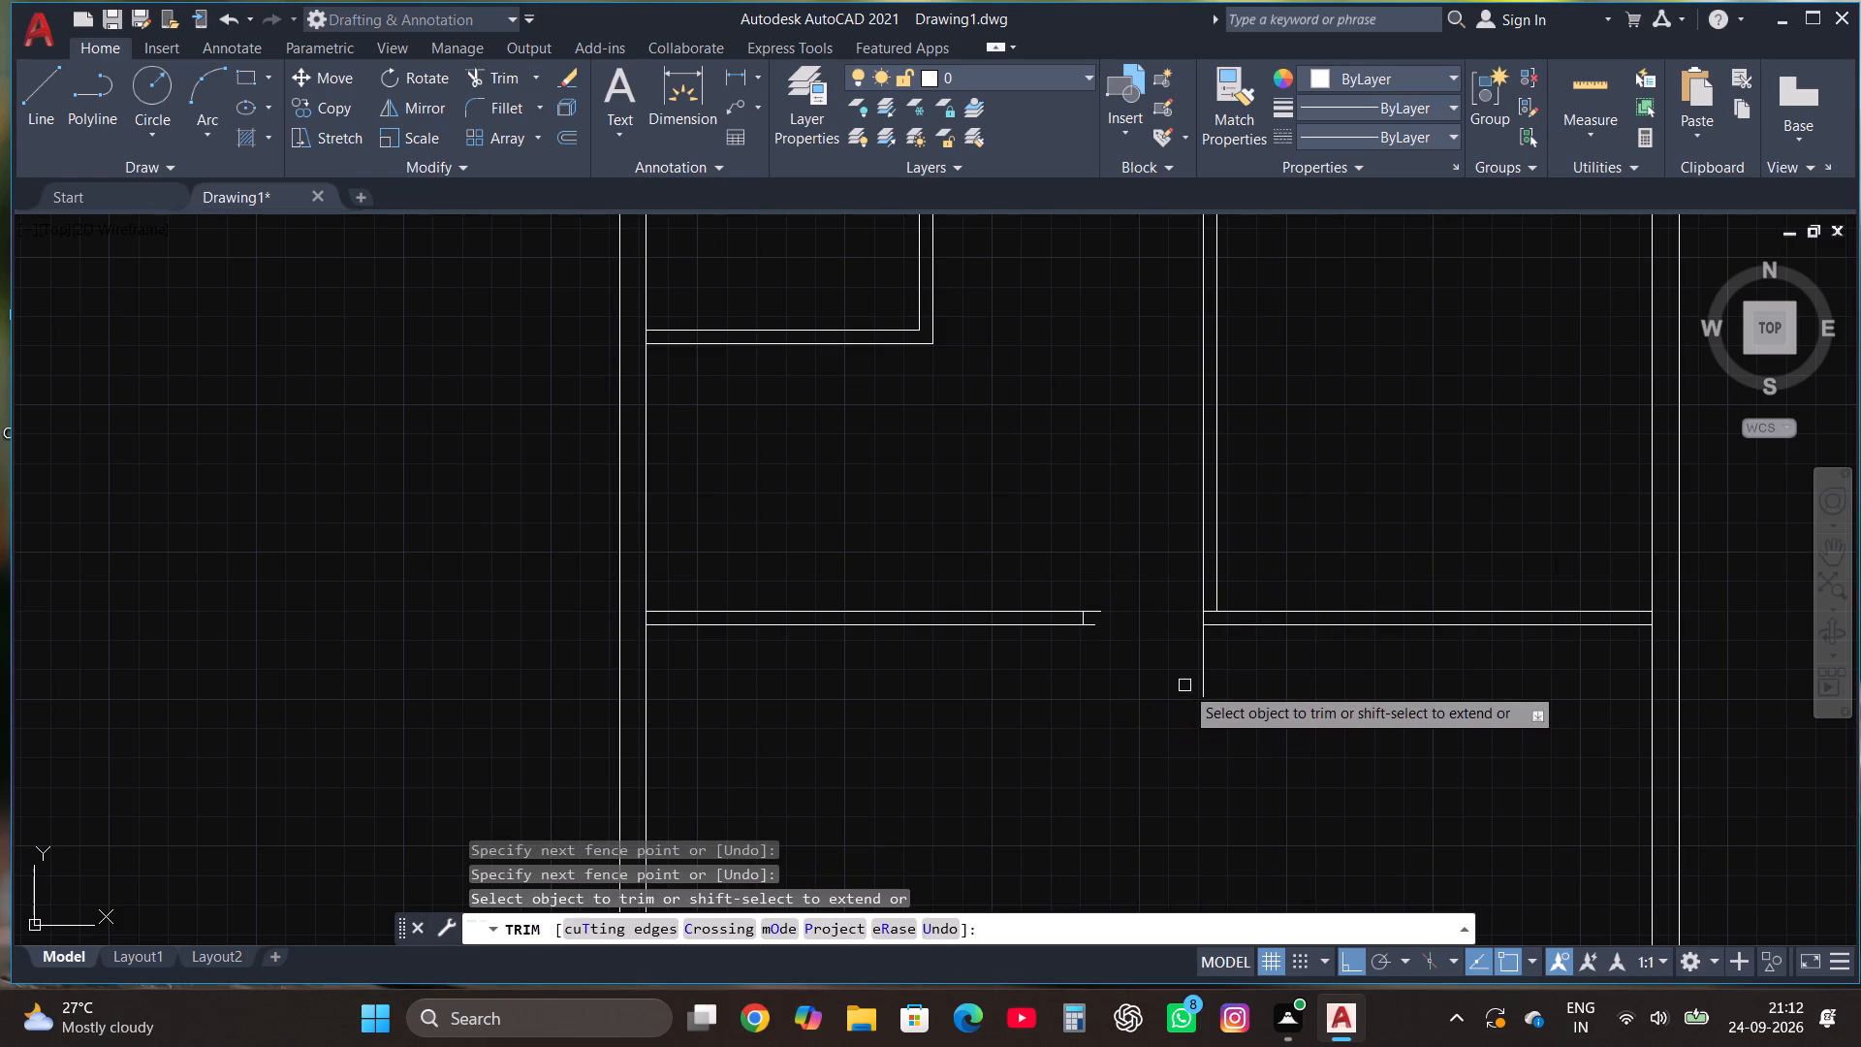
{"action": "left_click", "coordinate": [1213, 663]}
{"action": "left_click", "coordinate": [1176, 662]}
{"action": "left_click", "coordinate": [1093, 609]}
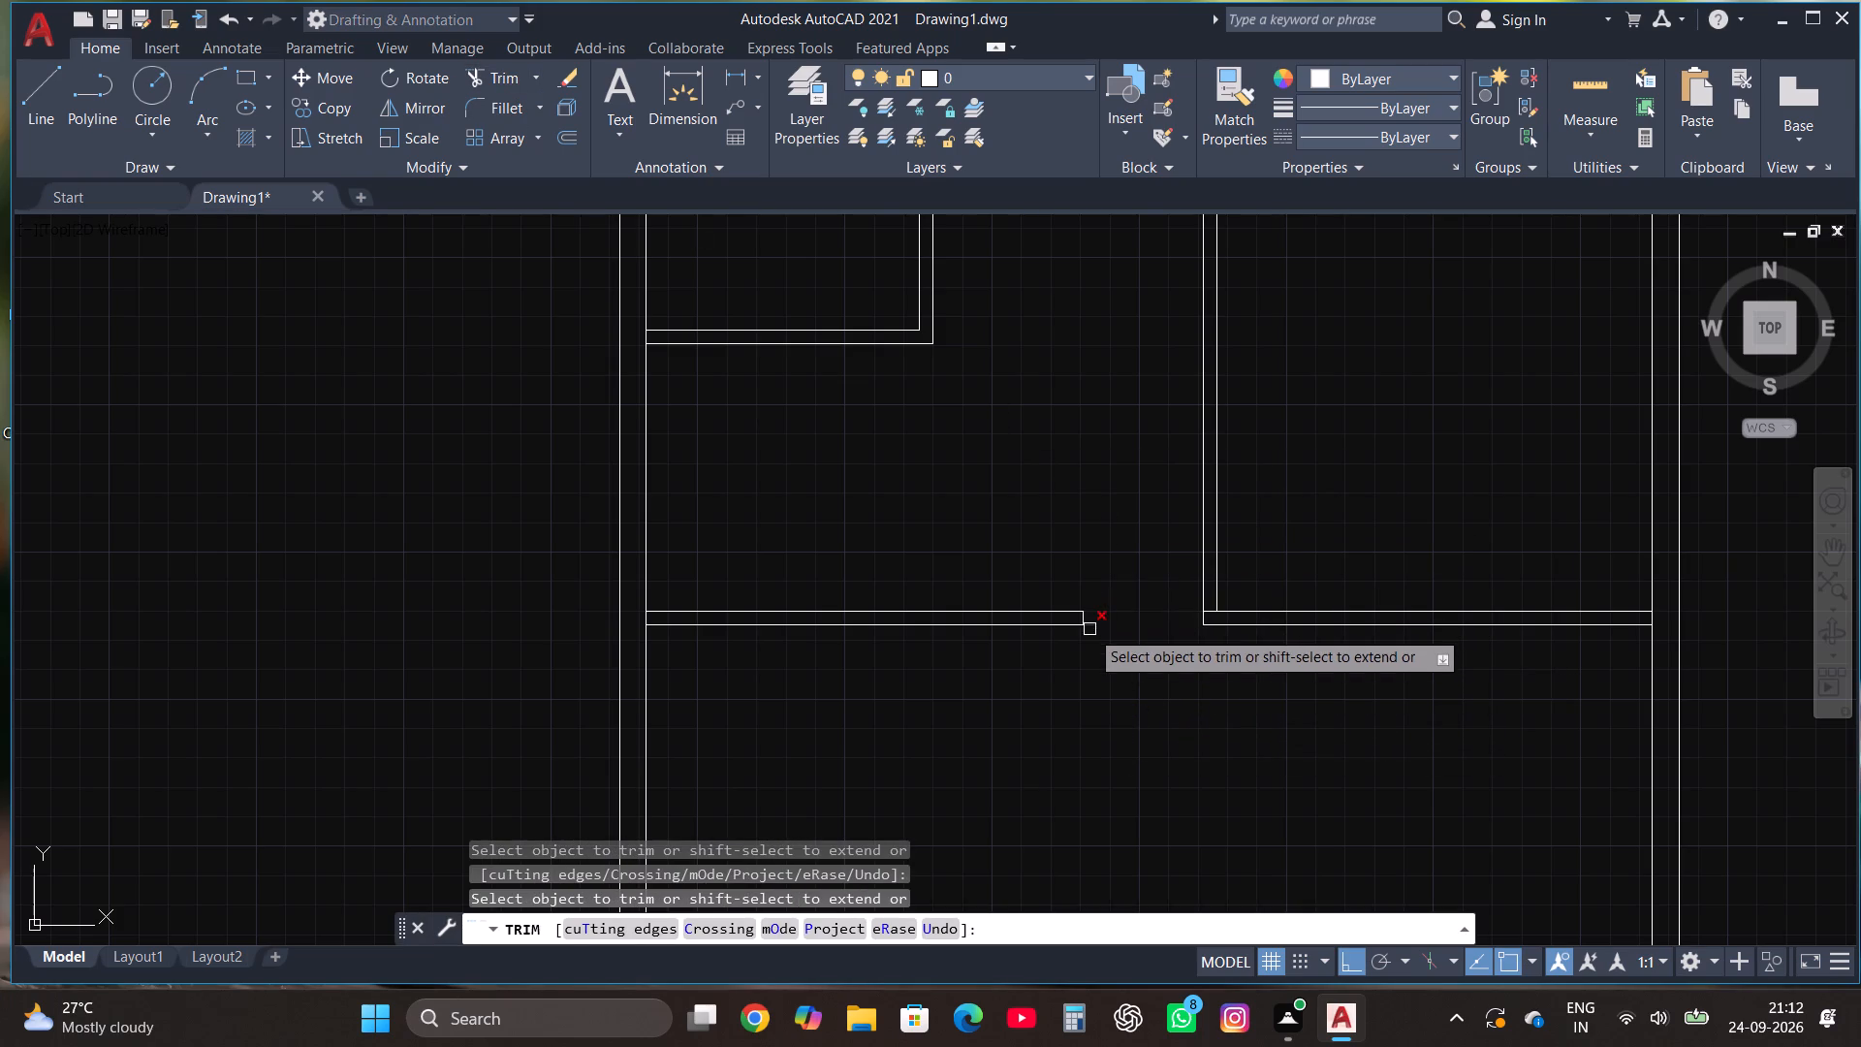
{"action": "left_click", "coordinate": [1089, 629]}
{"action": "key", "text": "Escape"}
{"action": "left_click", "coordinate": [1246, 0]}
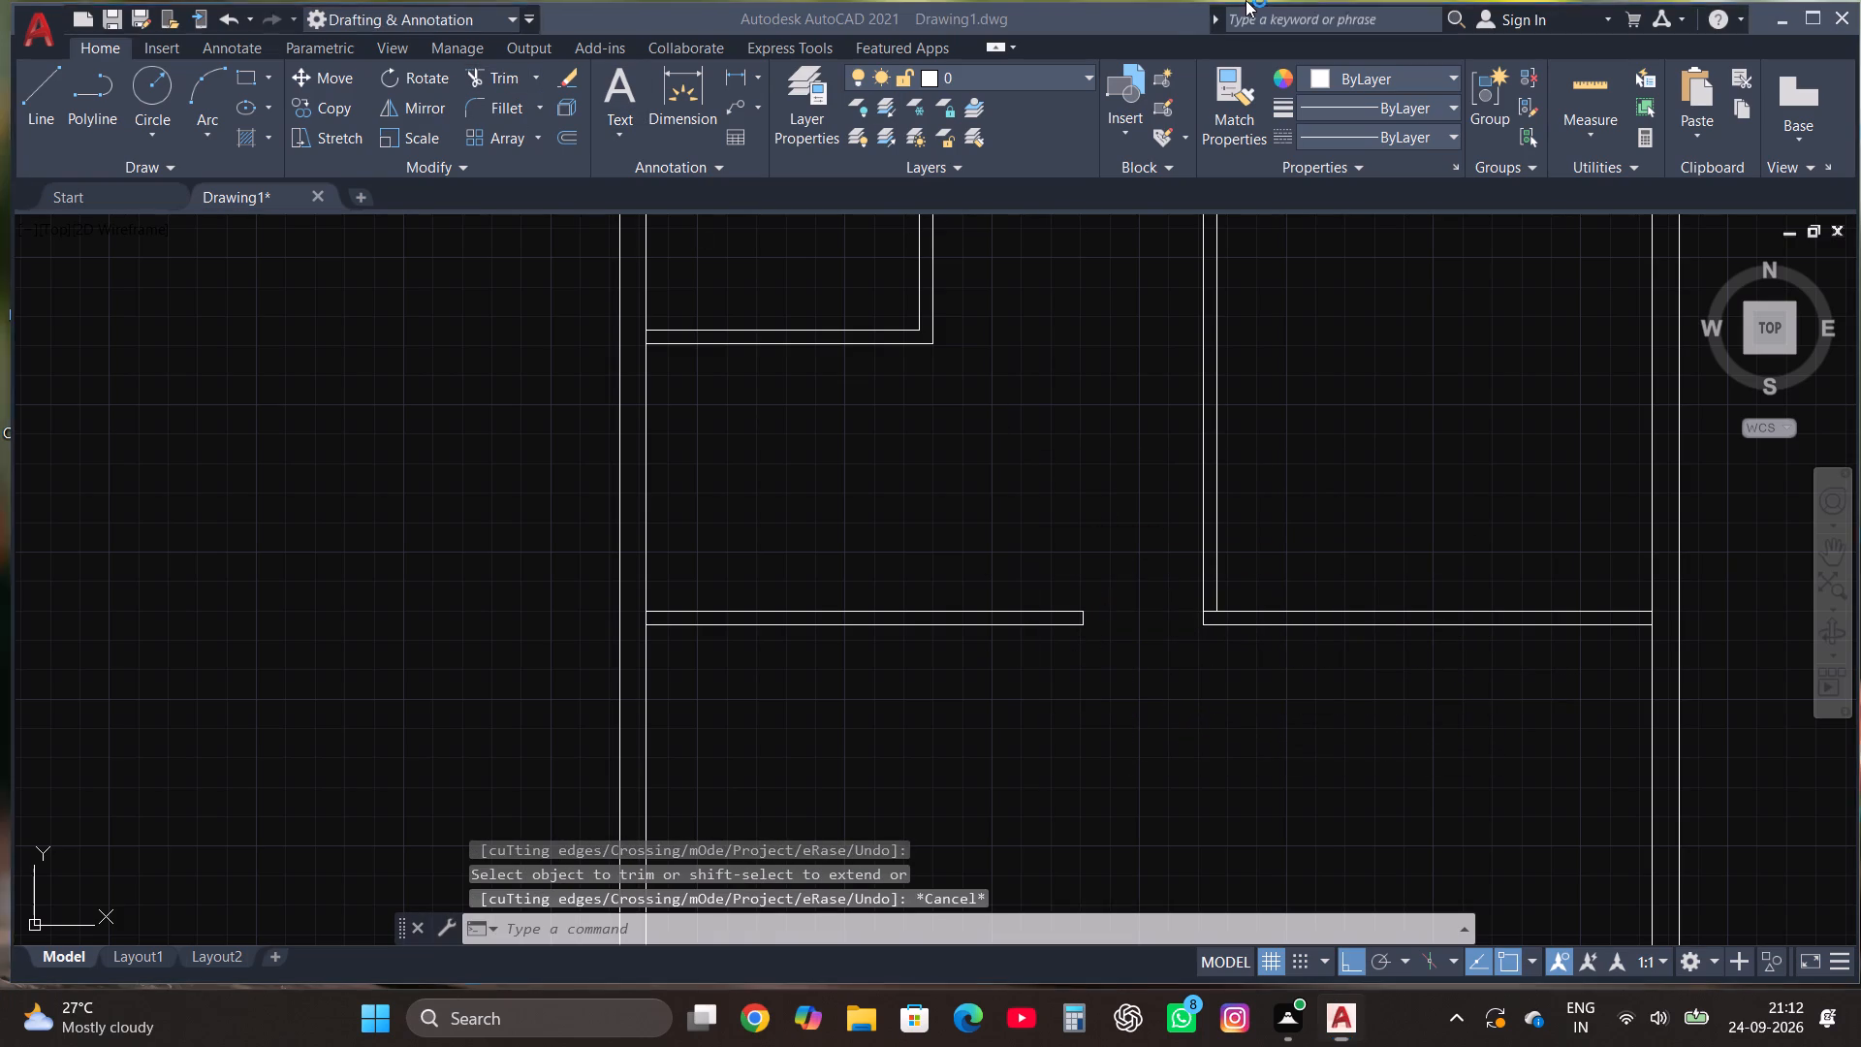
{"action": "key", "text": "Escape"}
Measure the width of the new opening in the long horizontal partition.
{"action": "left_click", "coordinate": [693, 90]}
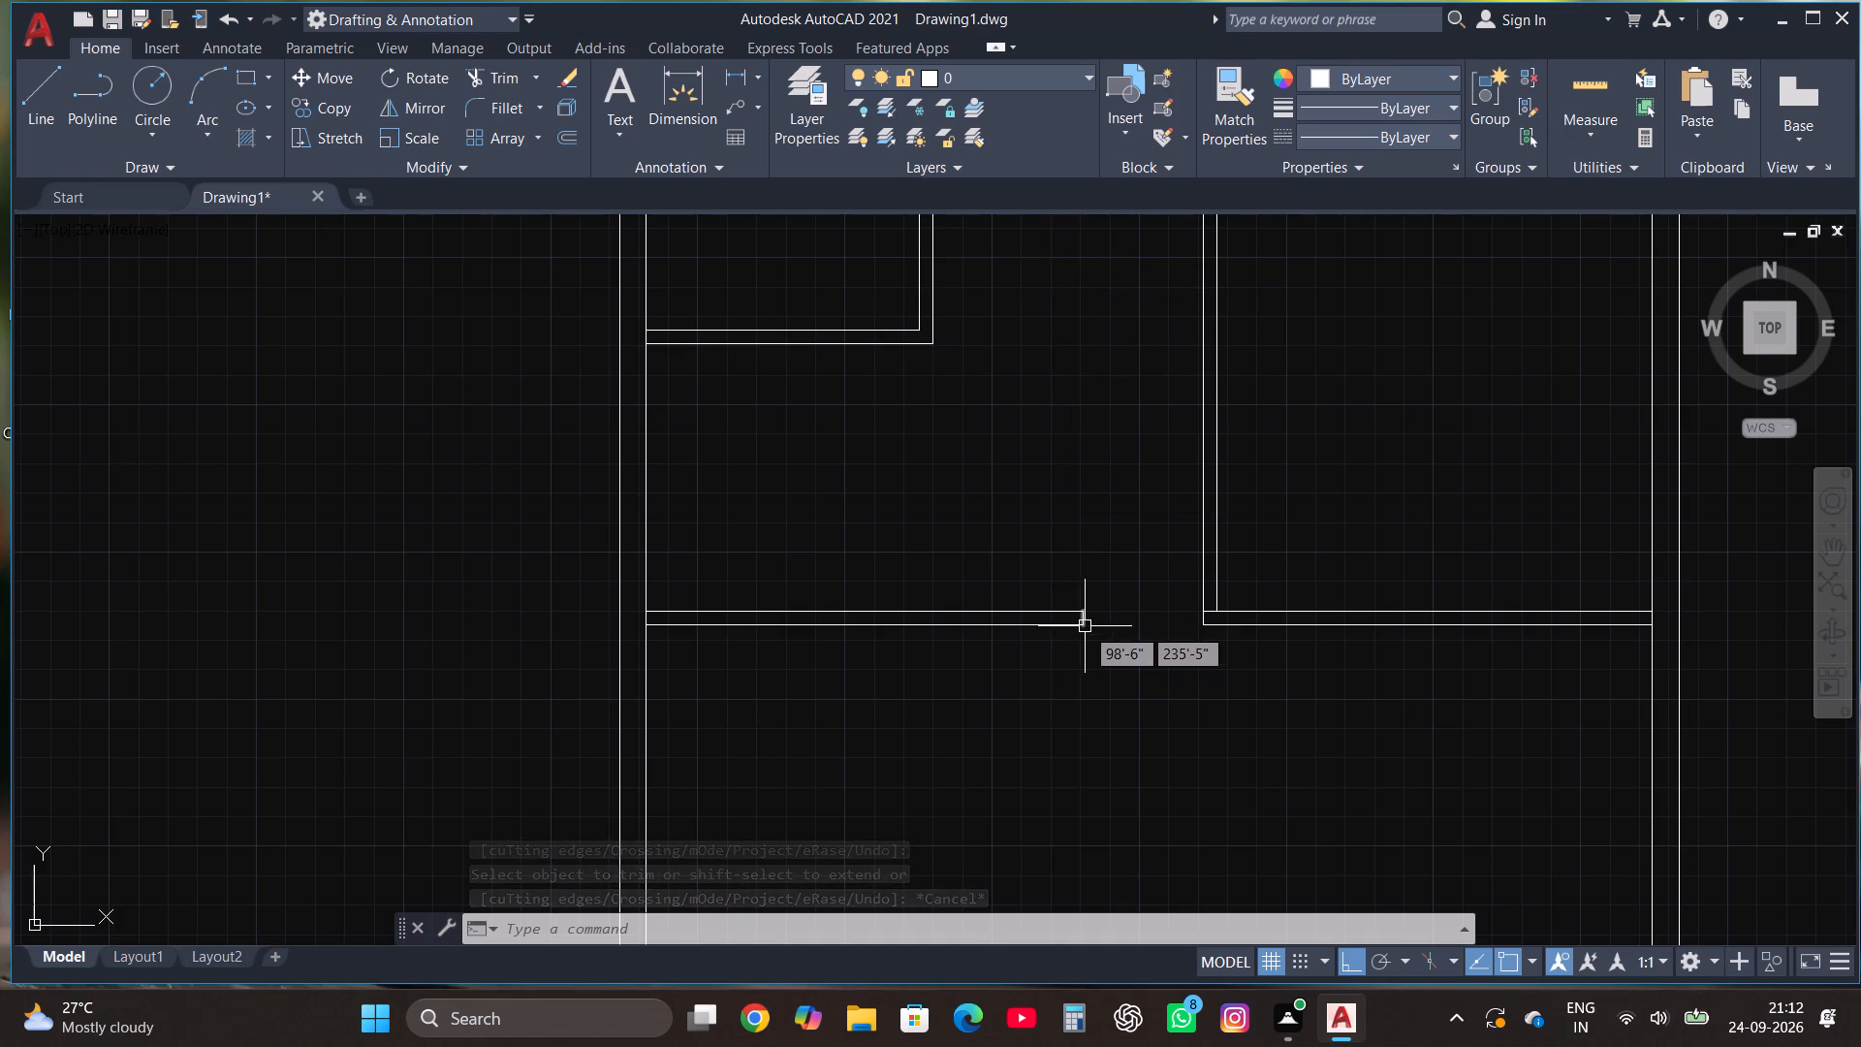
{"action": "left_click", "coordinate": [678, 100]}
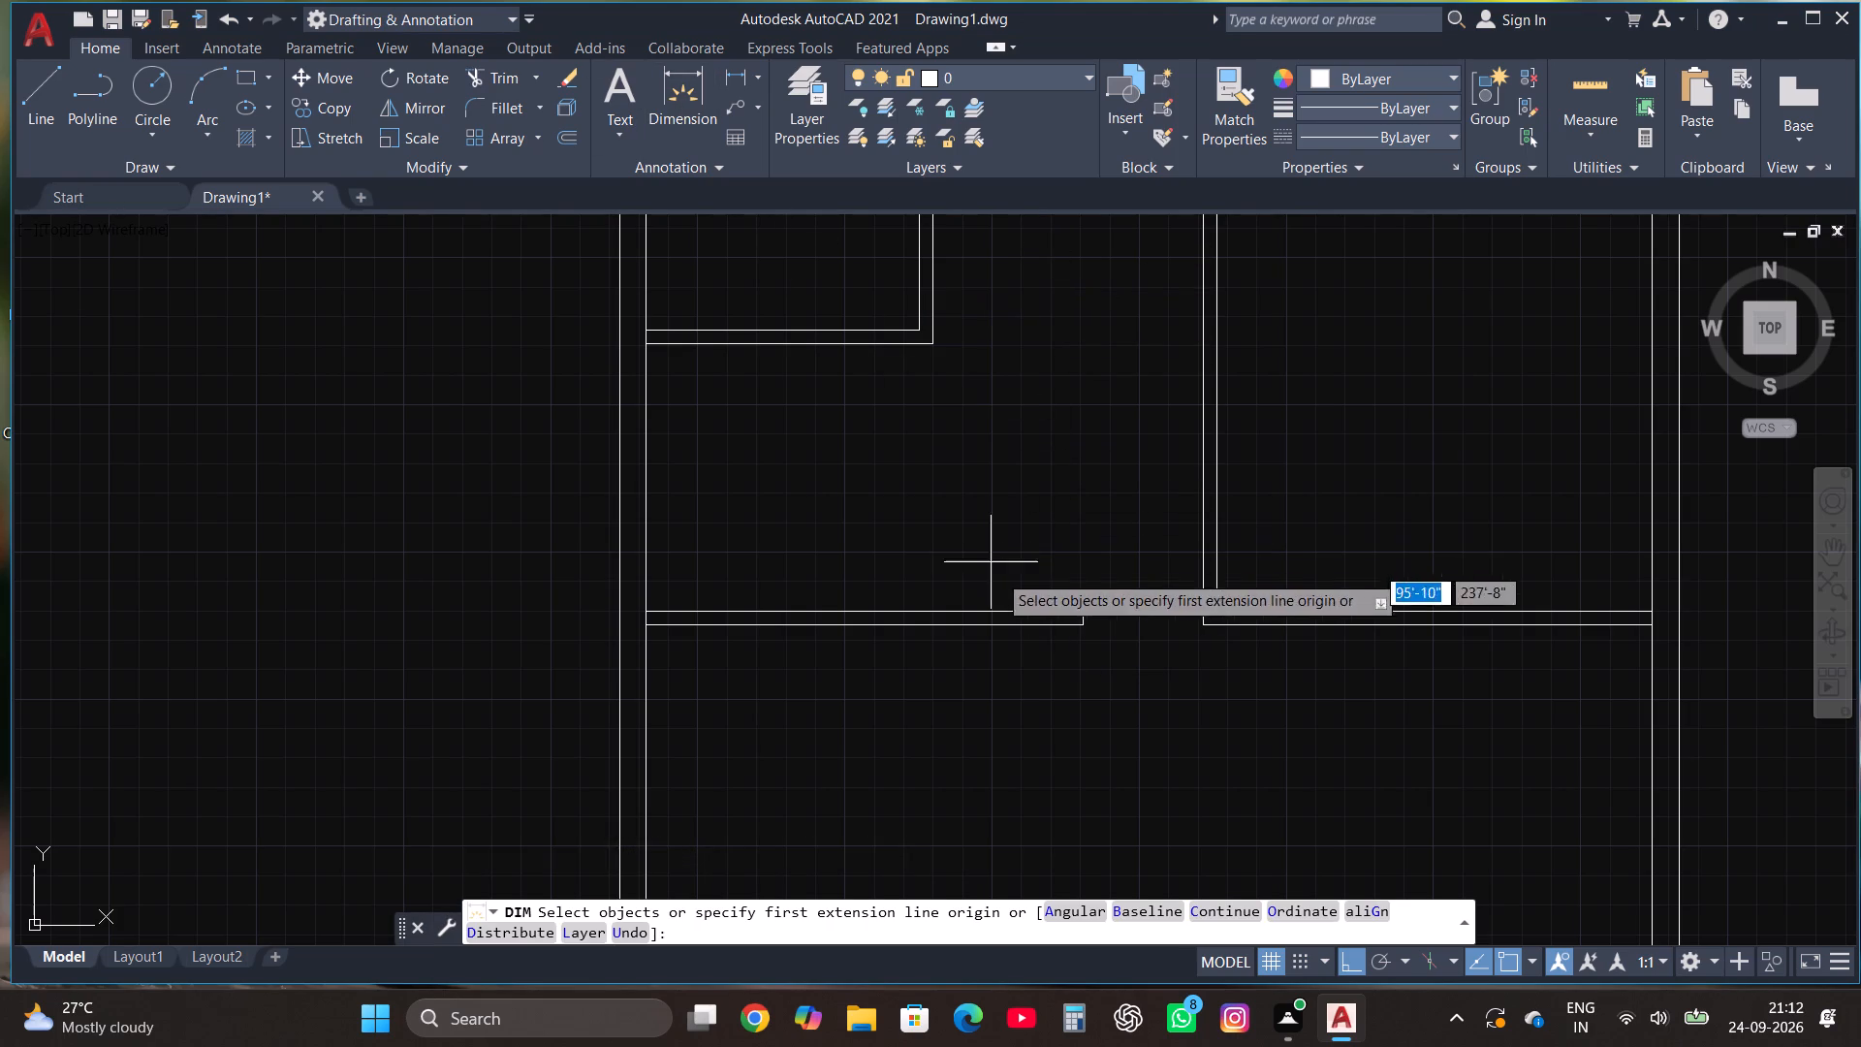
{"action": "left_click", "coordinate": [1075, 624]}
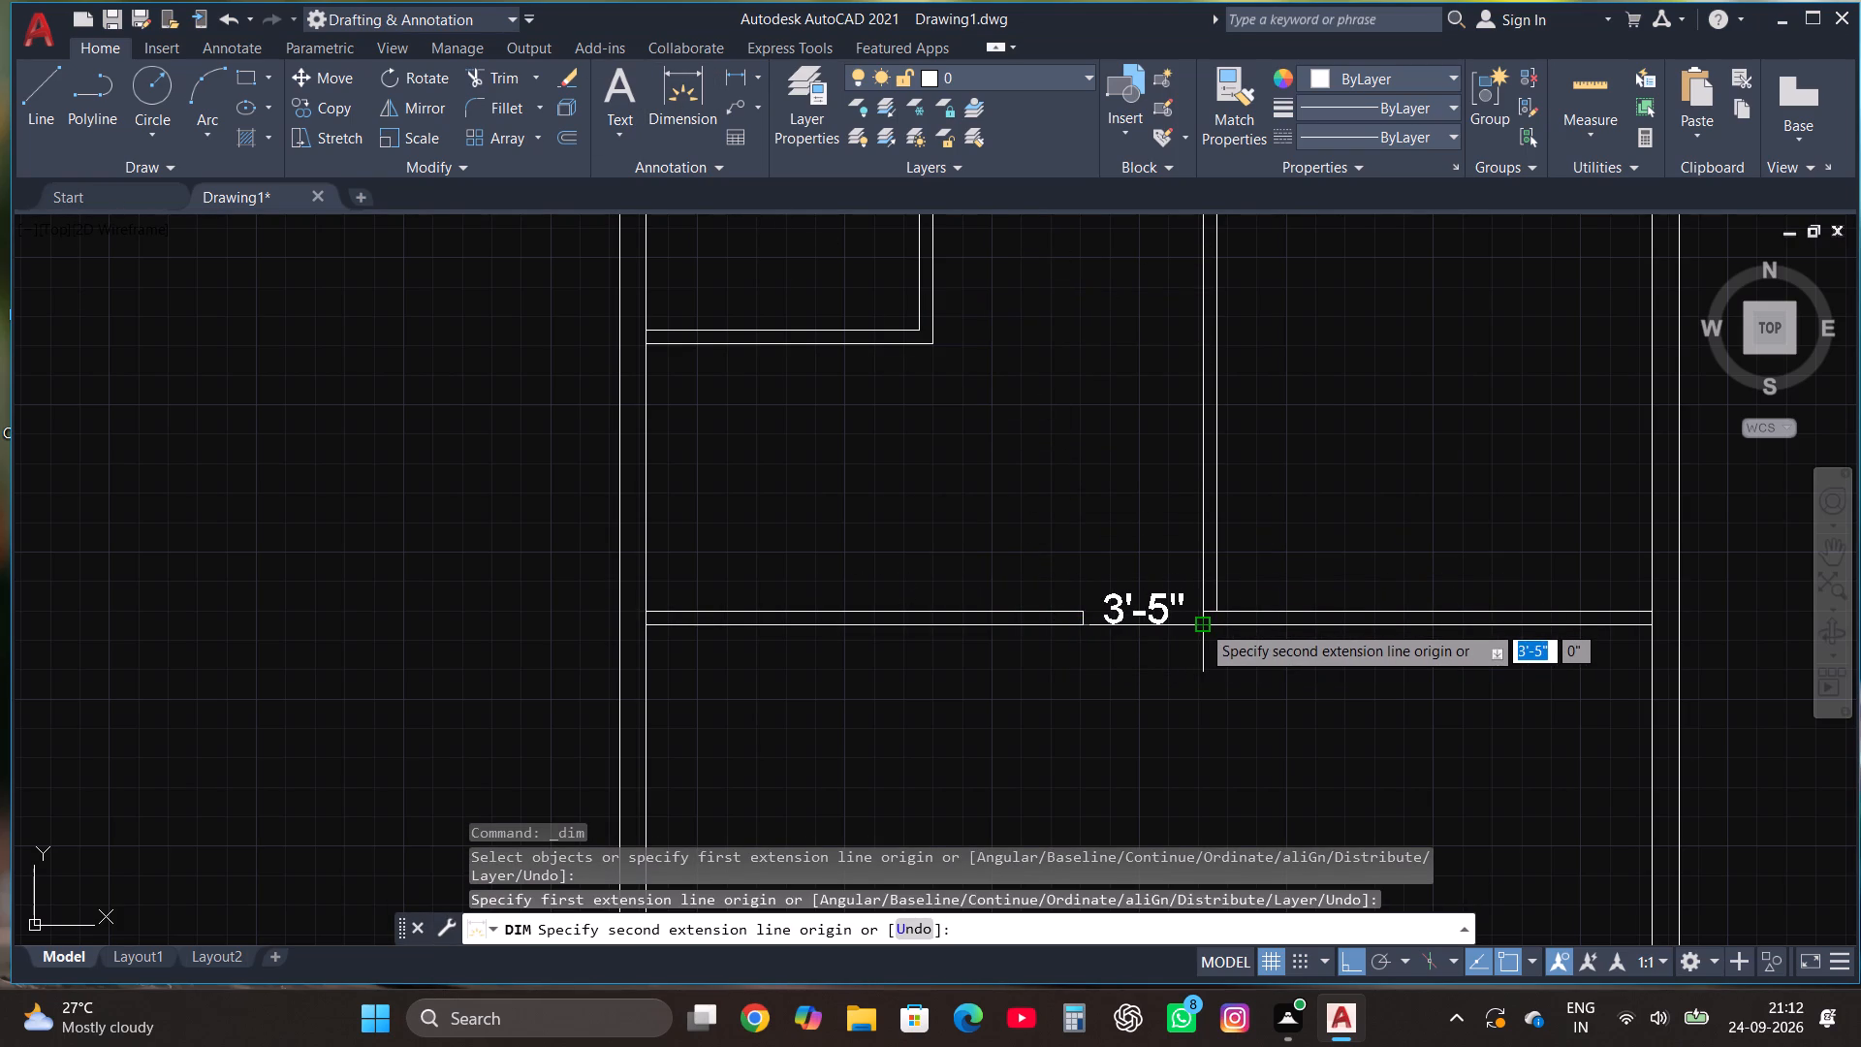
{"action": "key", "text": "Escape"}
Measure the length of the upper wall of the middle room on the plan's right side.
{"action": "scroll", "coordinate": [948, 663], "scroll_direction": "down", "scroll_amount": 1}
{"action": "scroll", "coordinate": [916, 495], "scroll_direction": "down", "scroll_amount": 1}
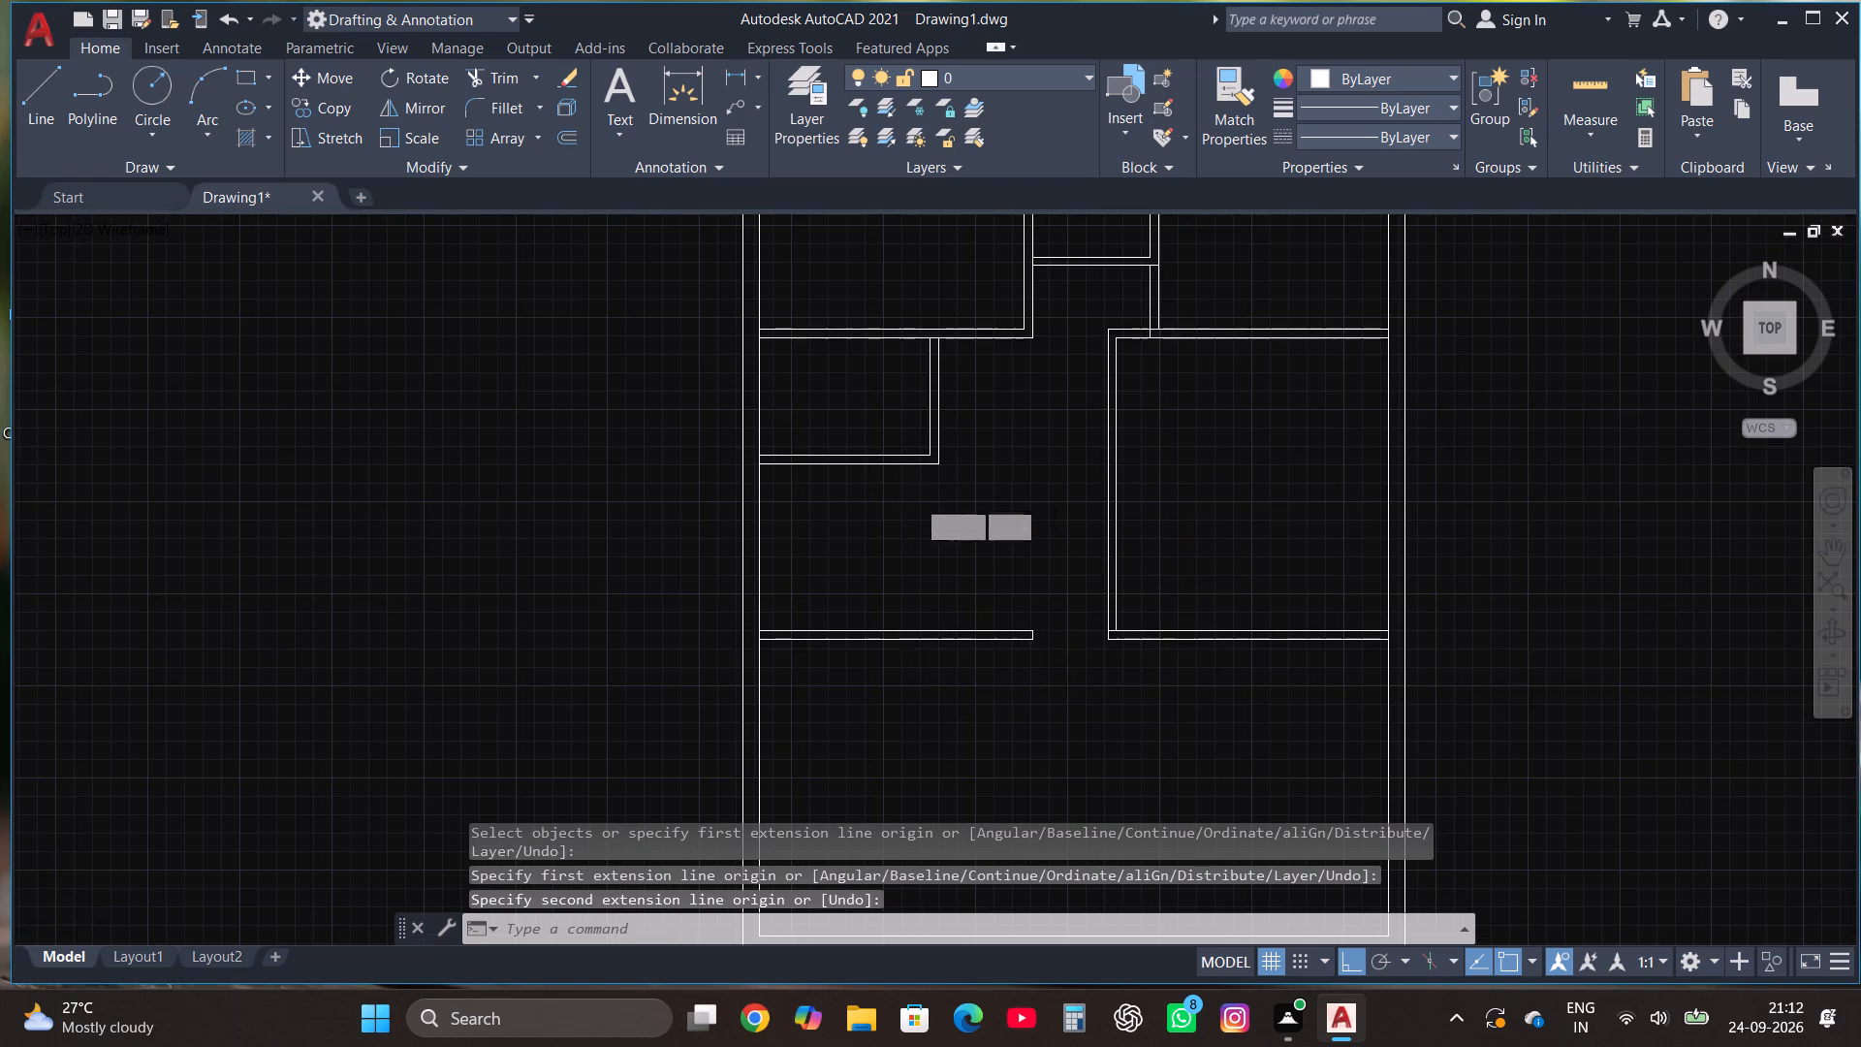
{"action": "scroll", "coordinate": [1152, 570], "scroll_direction": "down", "scroll_amount": 1}
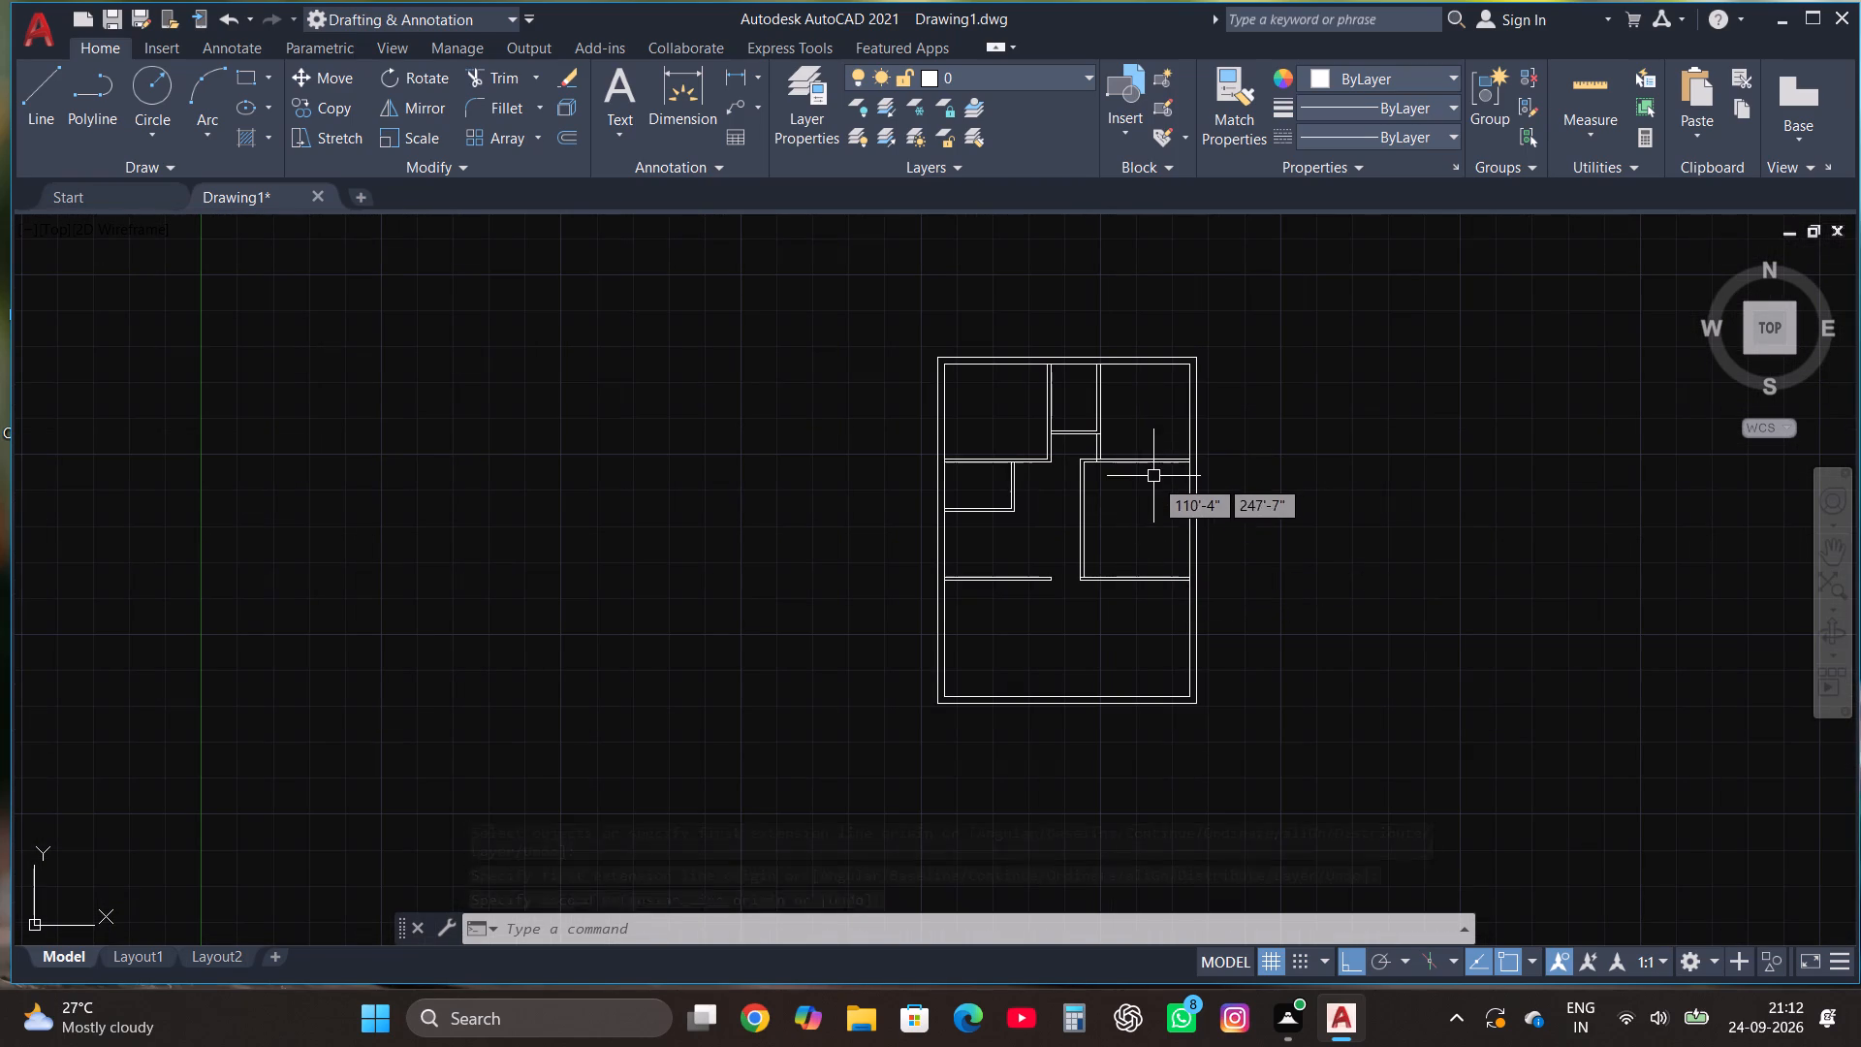
{"action": "scroll", "coordinate": [1151, 559], "scroll_direction": "down", "scroll_amount": 1}
{"action": "scroll", "coordinate": [1185, 491], "scroll_direction": "up", "scroll_amount": 3}
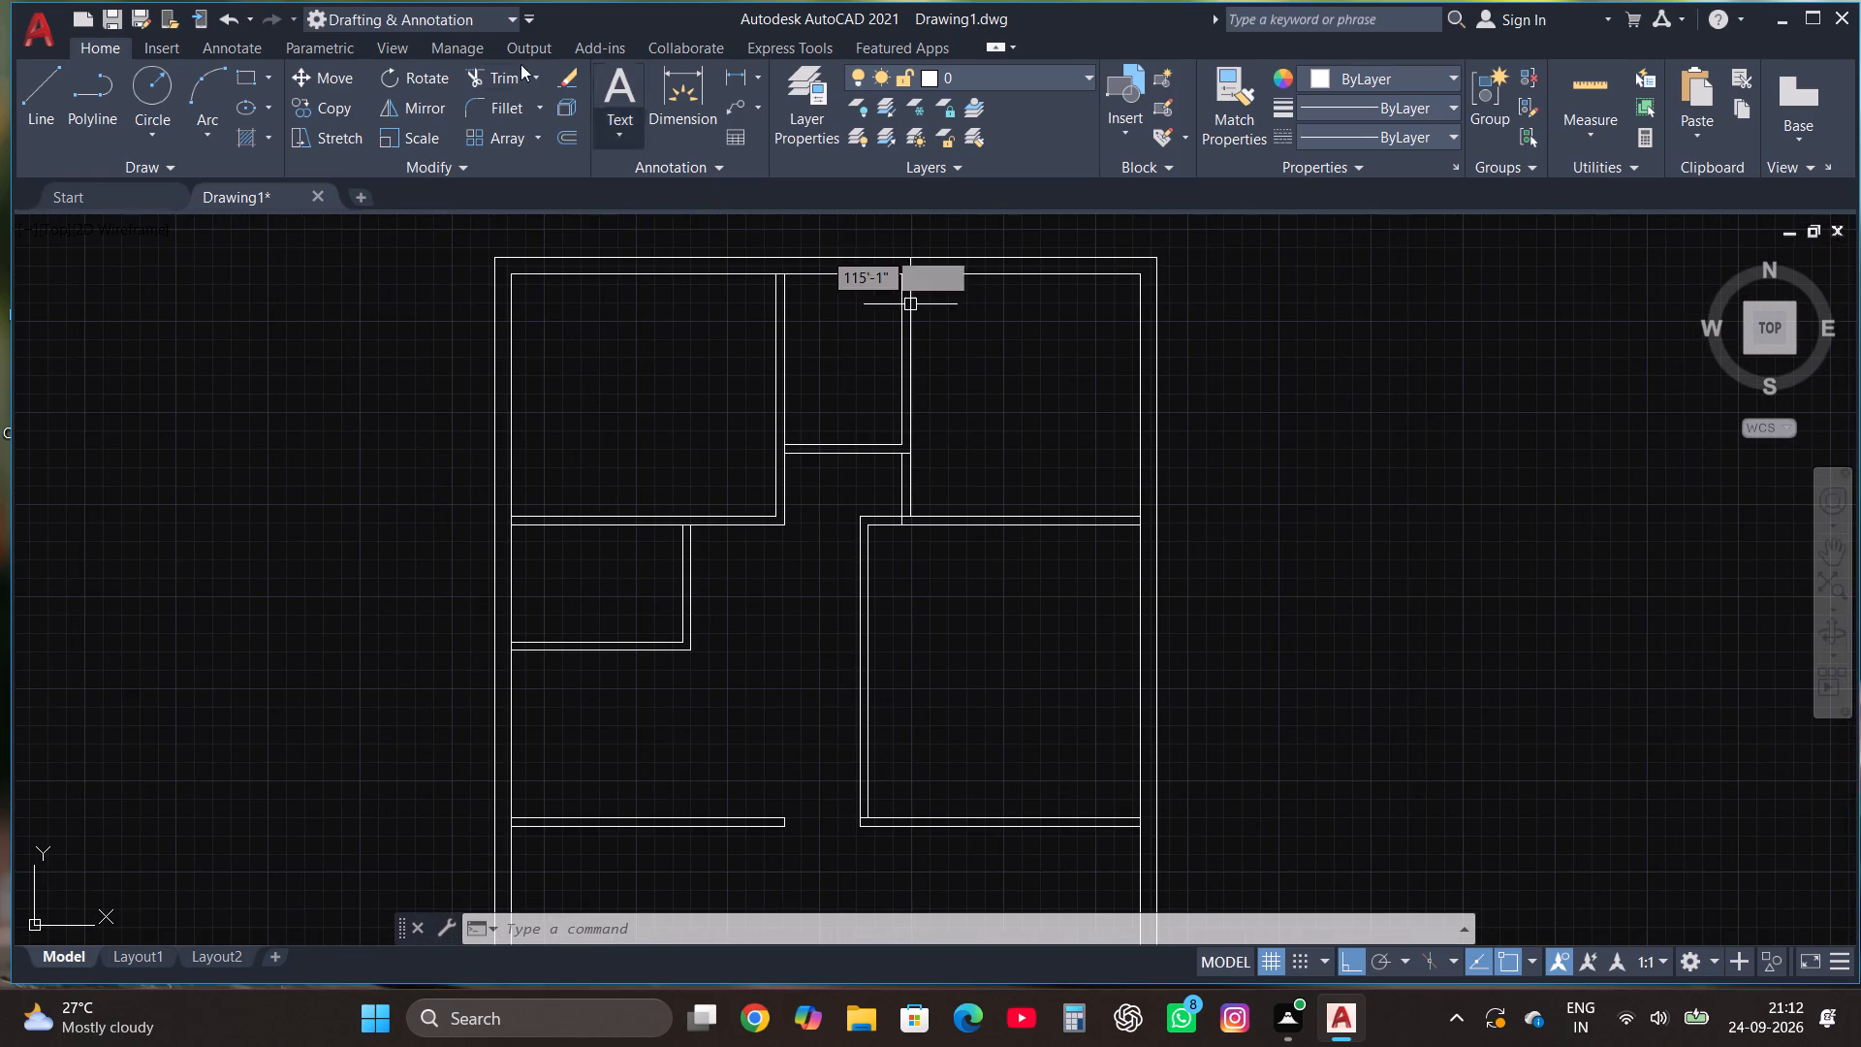
{"action": "left_click", "coordinate": [670, 98]}
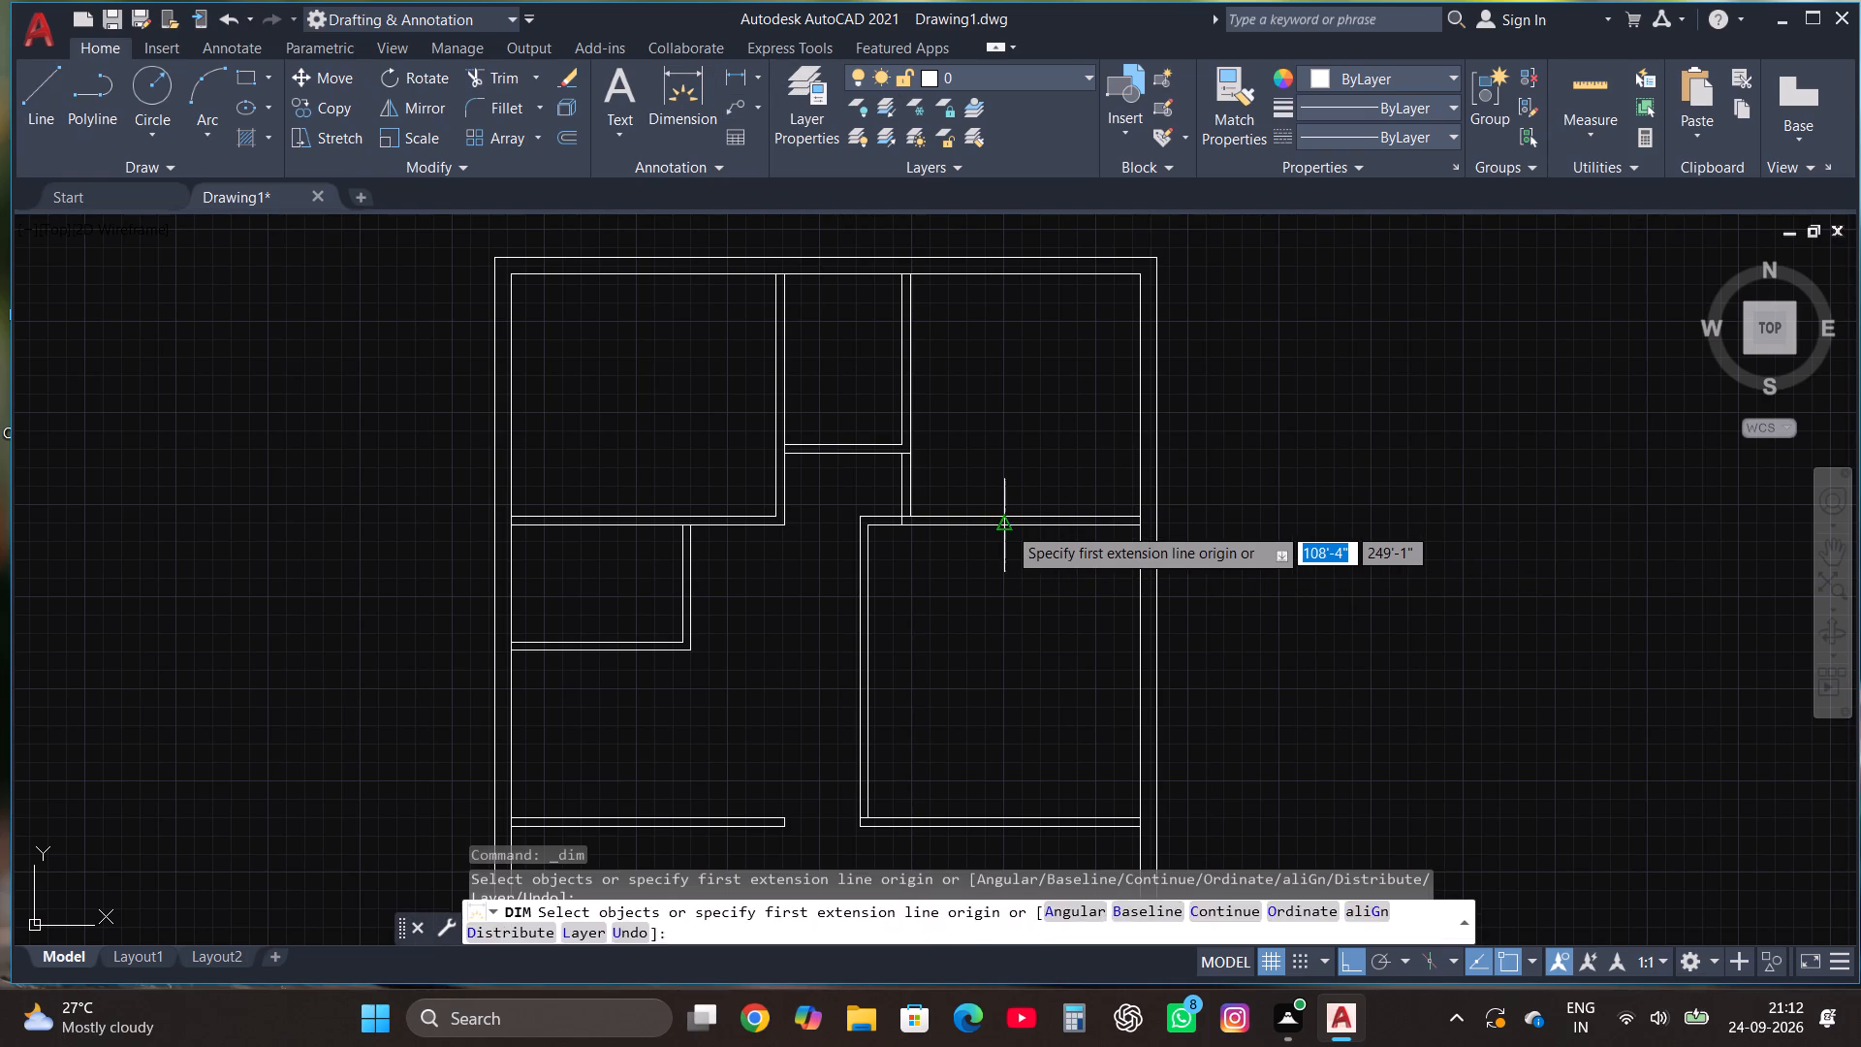
{"action": "left_click", "coordinate": [693, 99]}
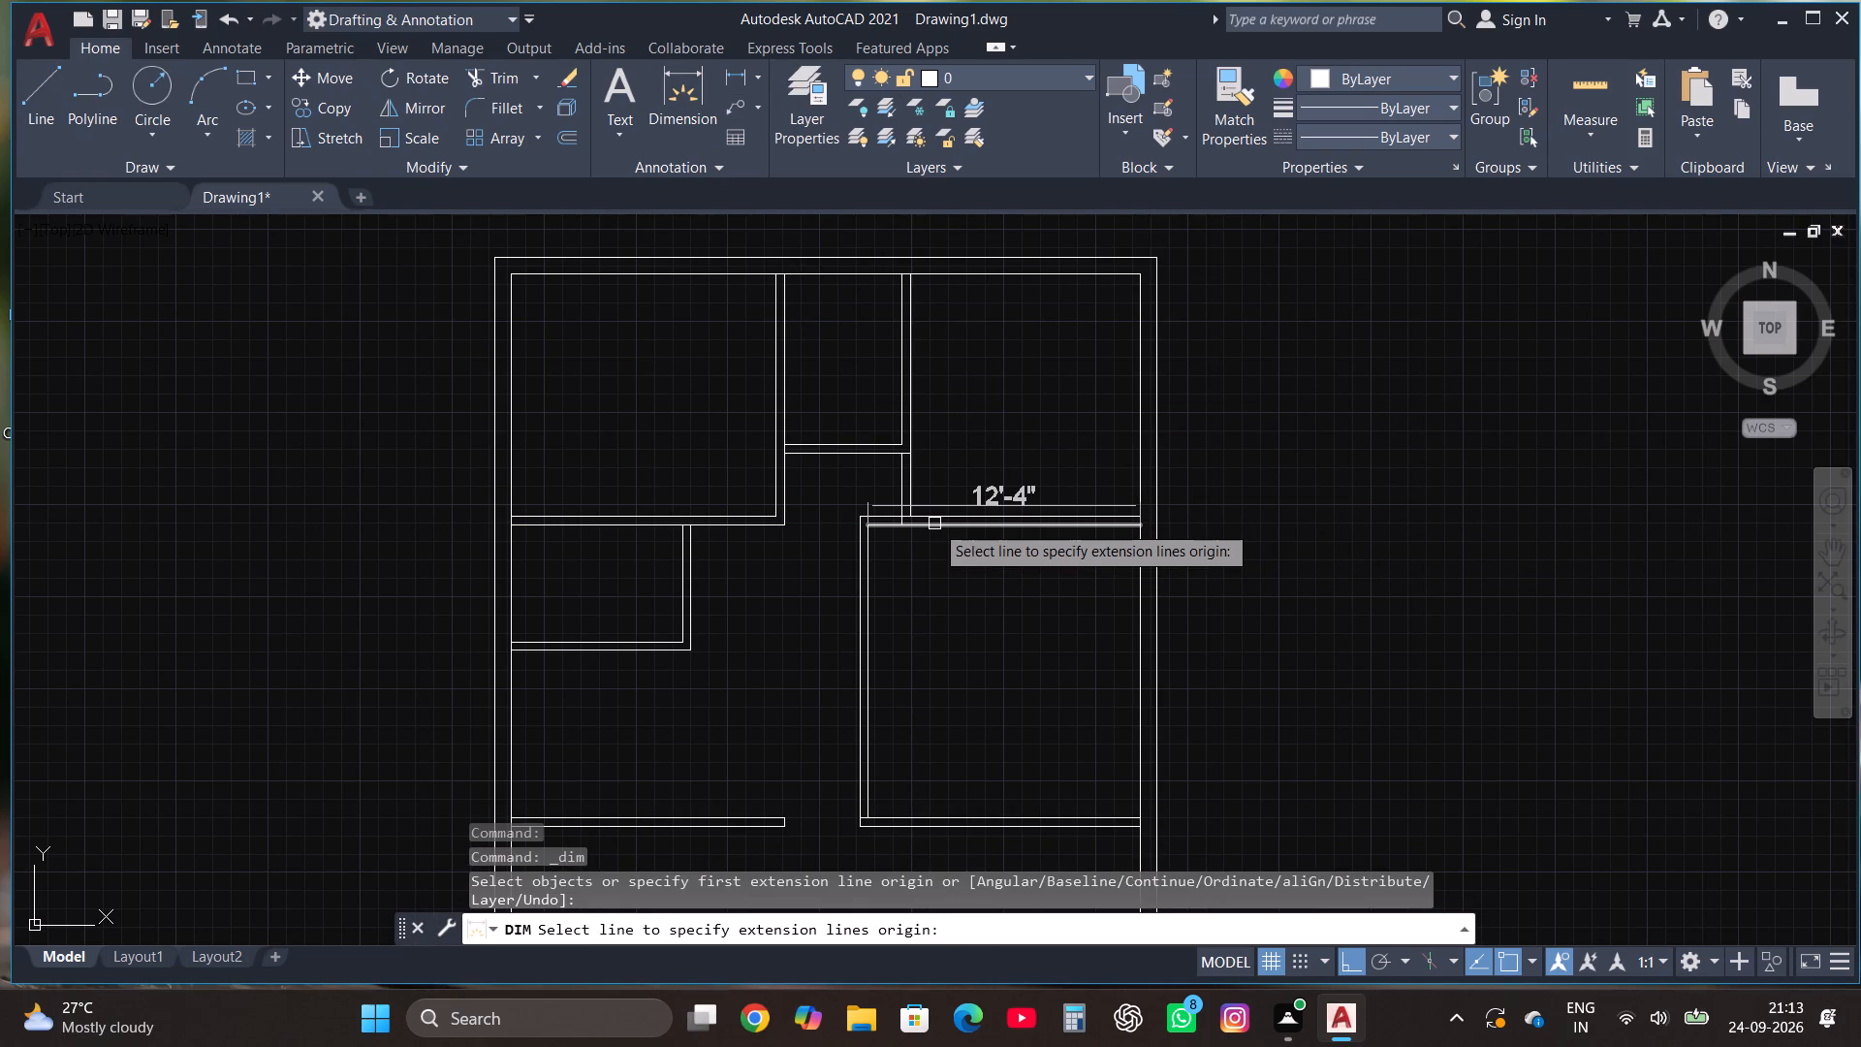
{"action": "key", "text": "Escape"}
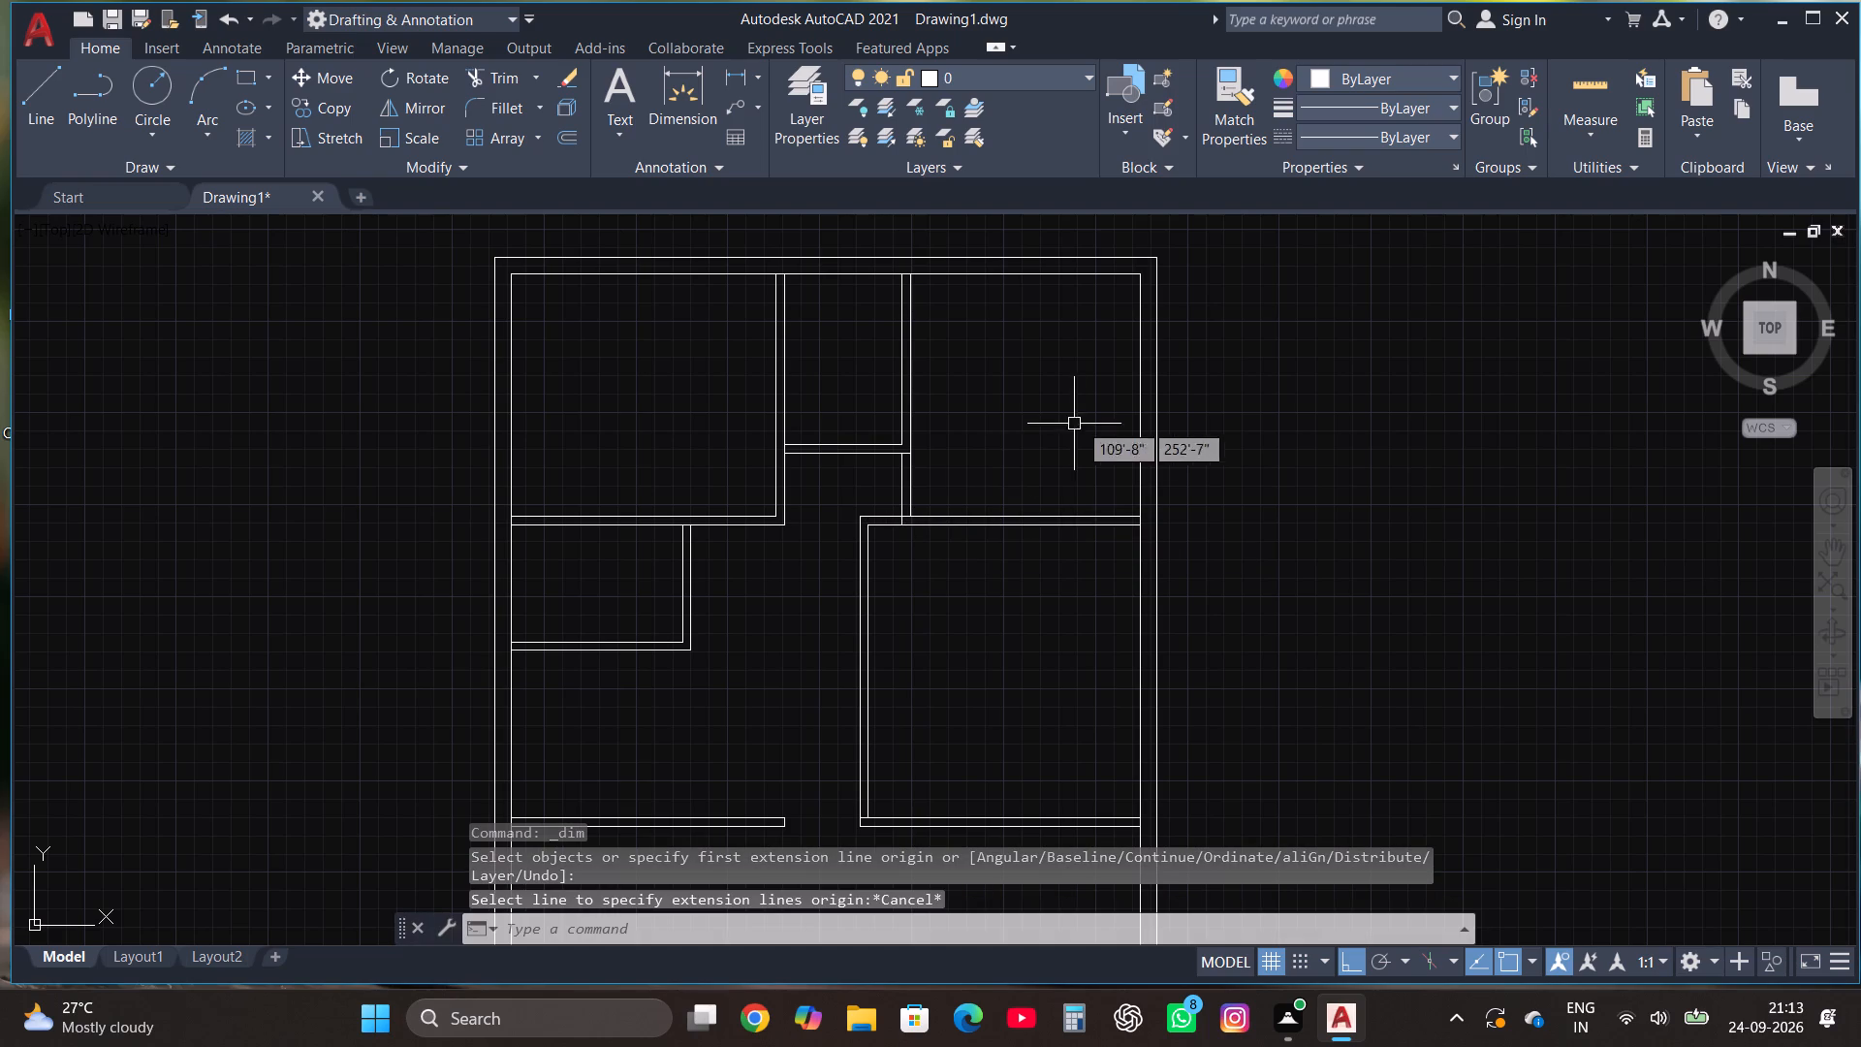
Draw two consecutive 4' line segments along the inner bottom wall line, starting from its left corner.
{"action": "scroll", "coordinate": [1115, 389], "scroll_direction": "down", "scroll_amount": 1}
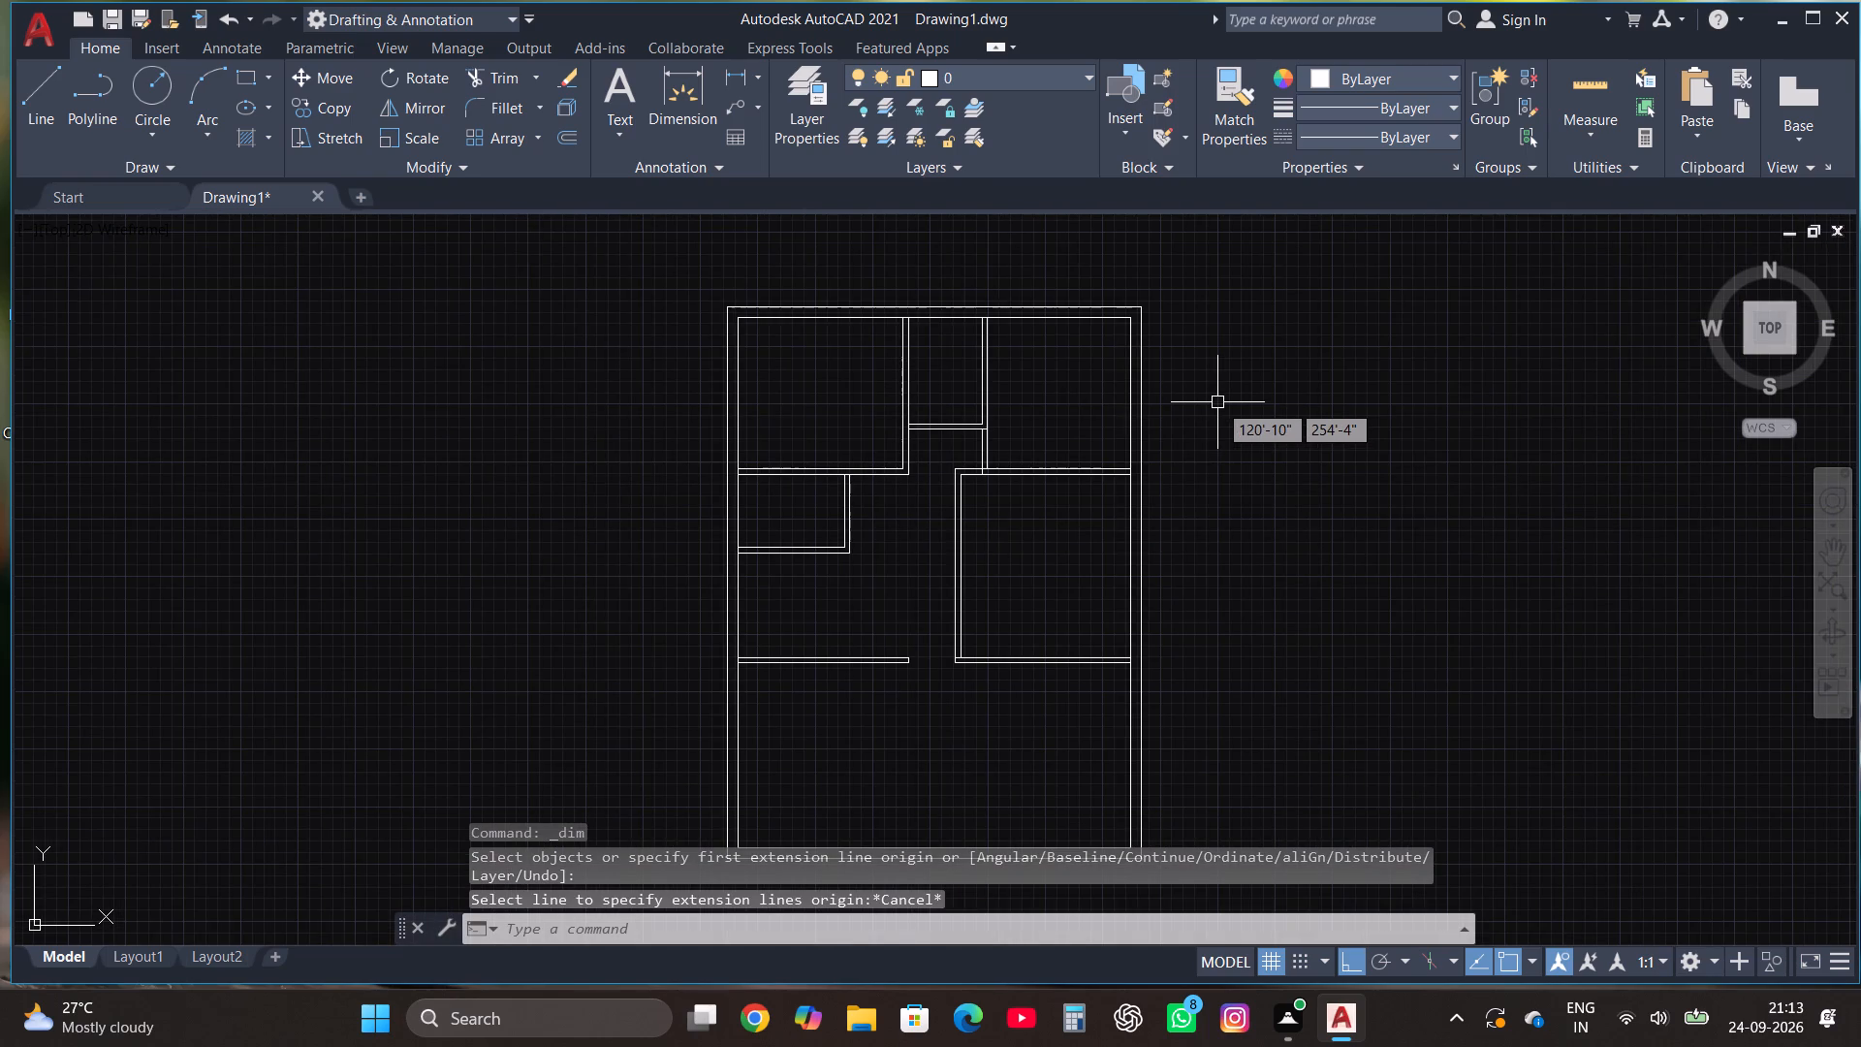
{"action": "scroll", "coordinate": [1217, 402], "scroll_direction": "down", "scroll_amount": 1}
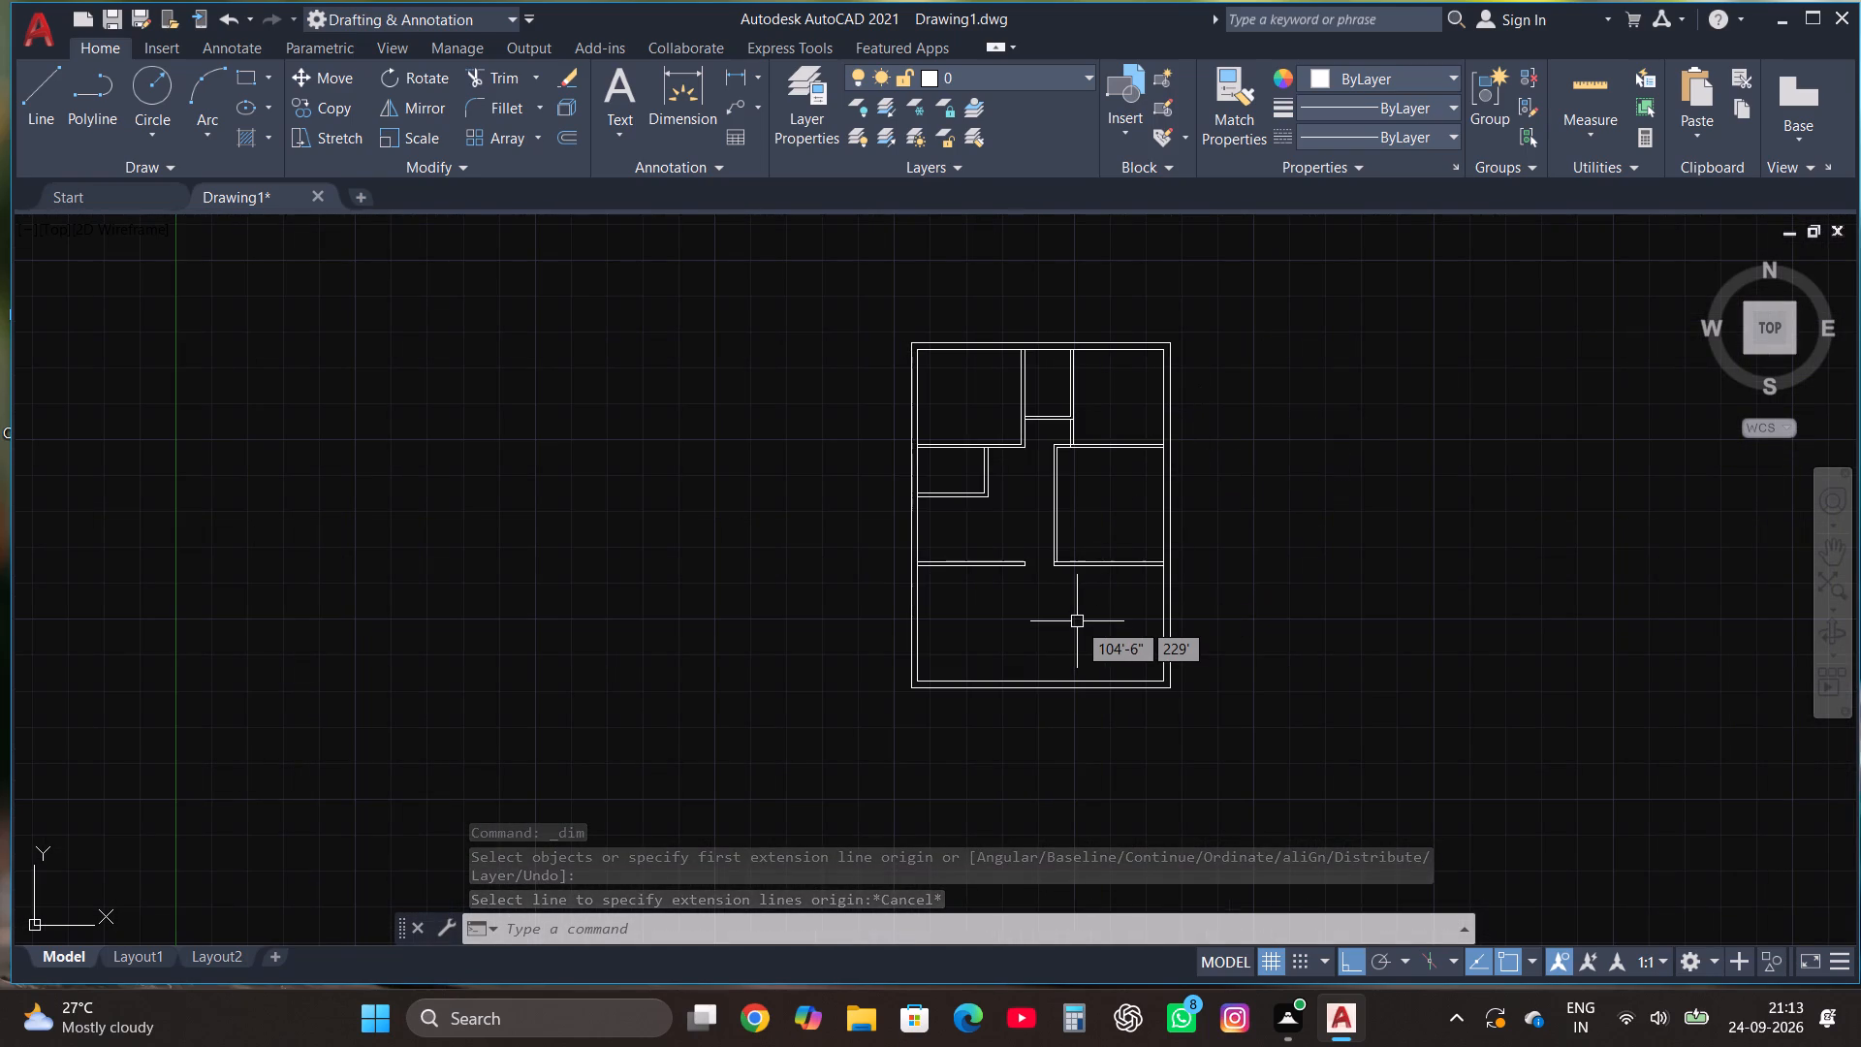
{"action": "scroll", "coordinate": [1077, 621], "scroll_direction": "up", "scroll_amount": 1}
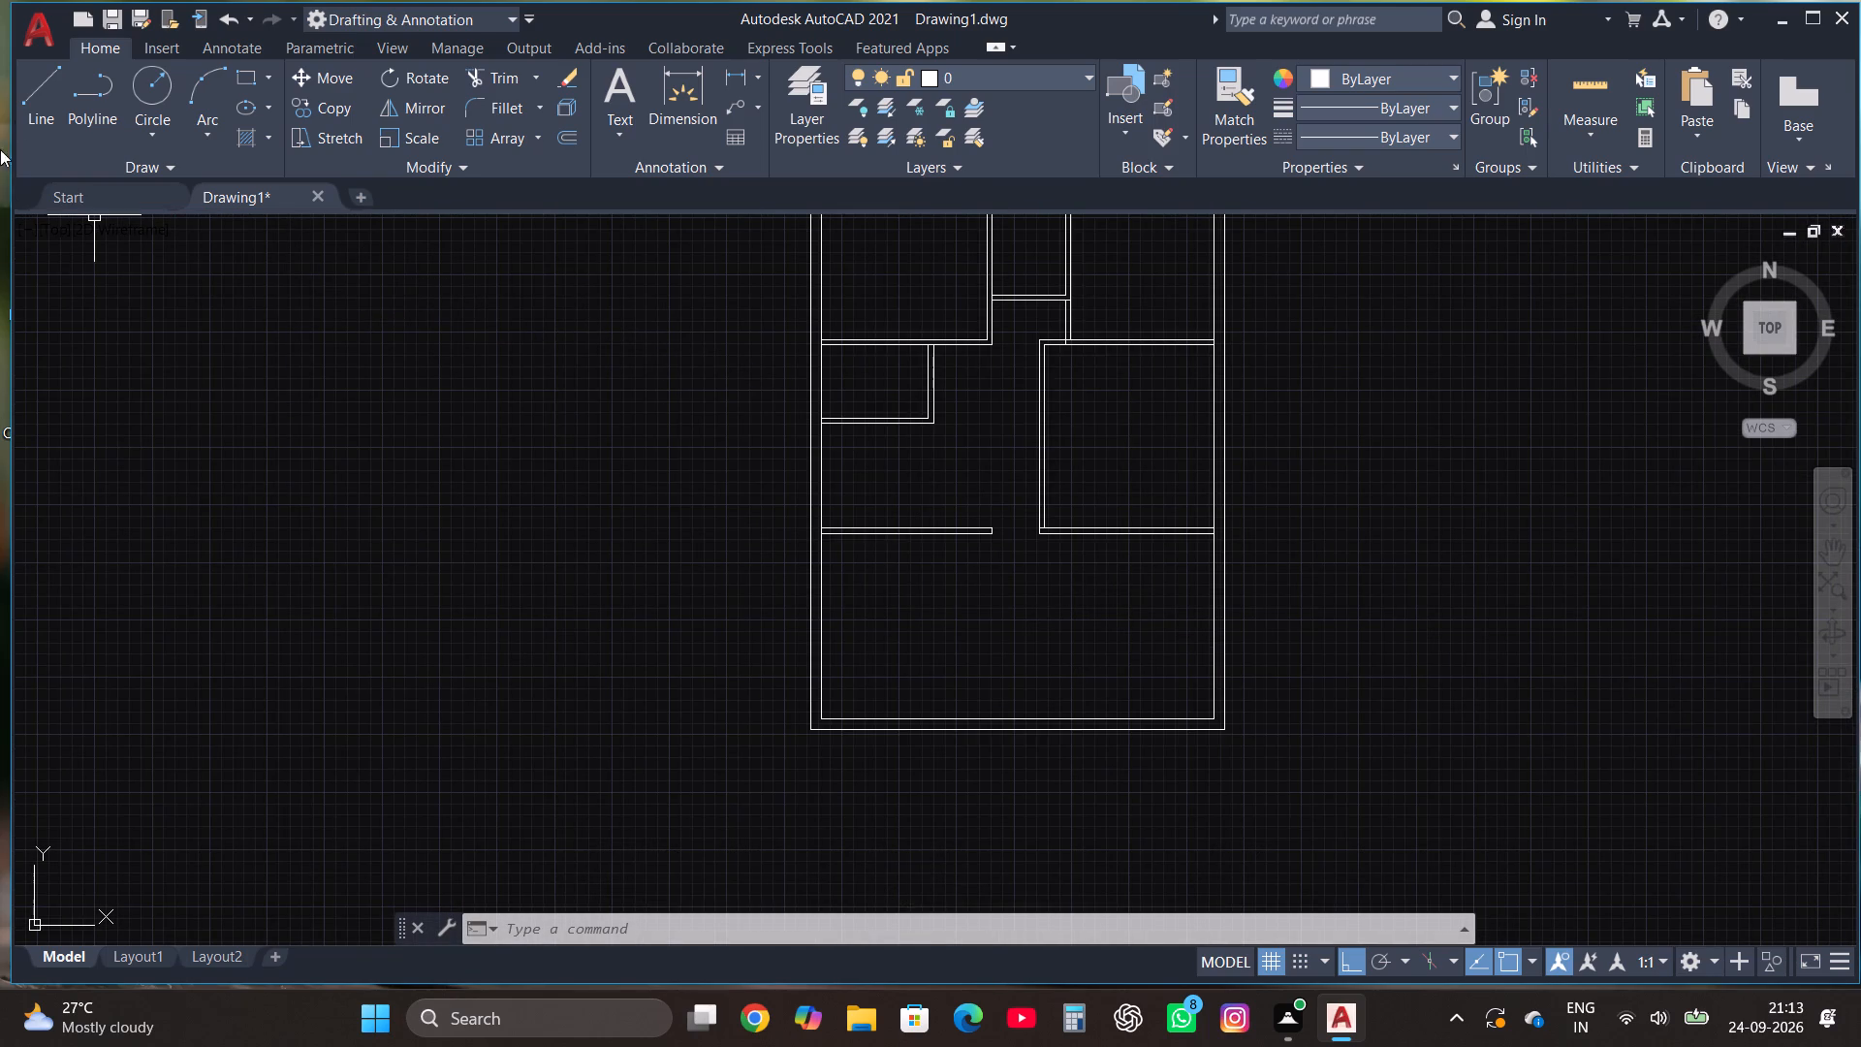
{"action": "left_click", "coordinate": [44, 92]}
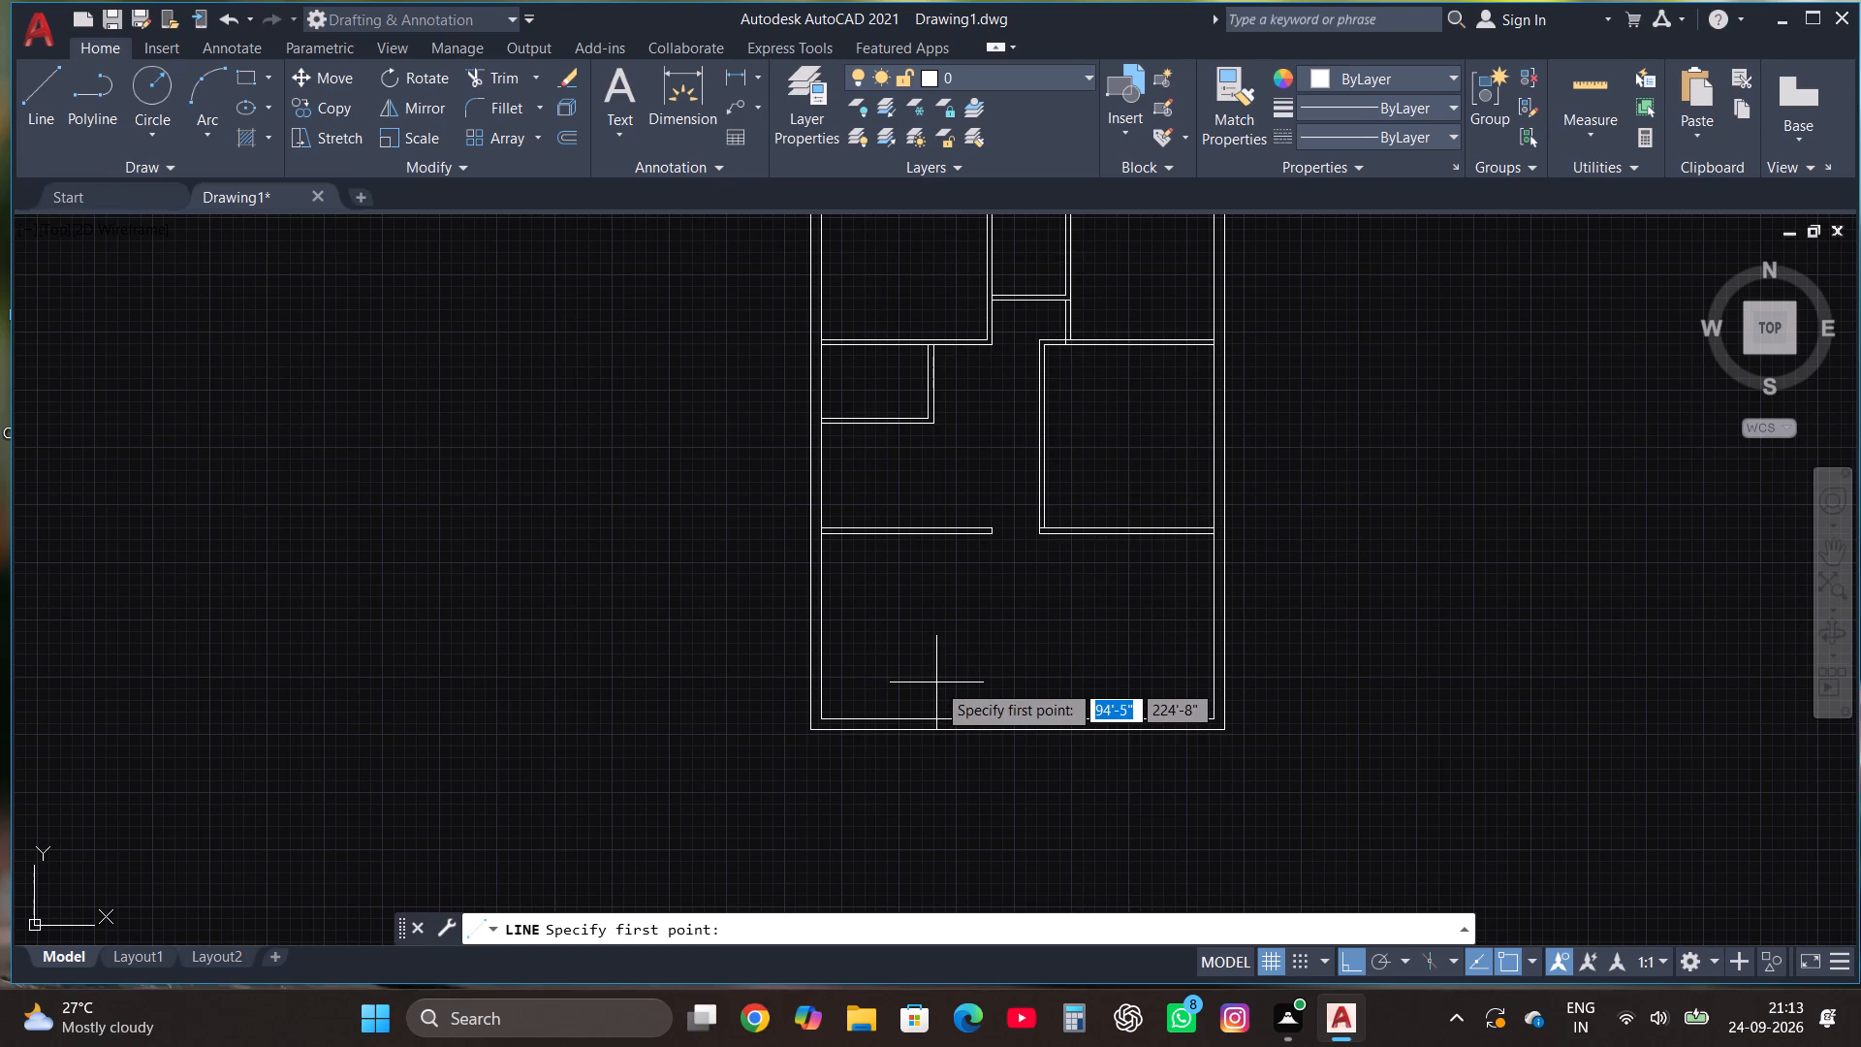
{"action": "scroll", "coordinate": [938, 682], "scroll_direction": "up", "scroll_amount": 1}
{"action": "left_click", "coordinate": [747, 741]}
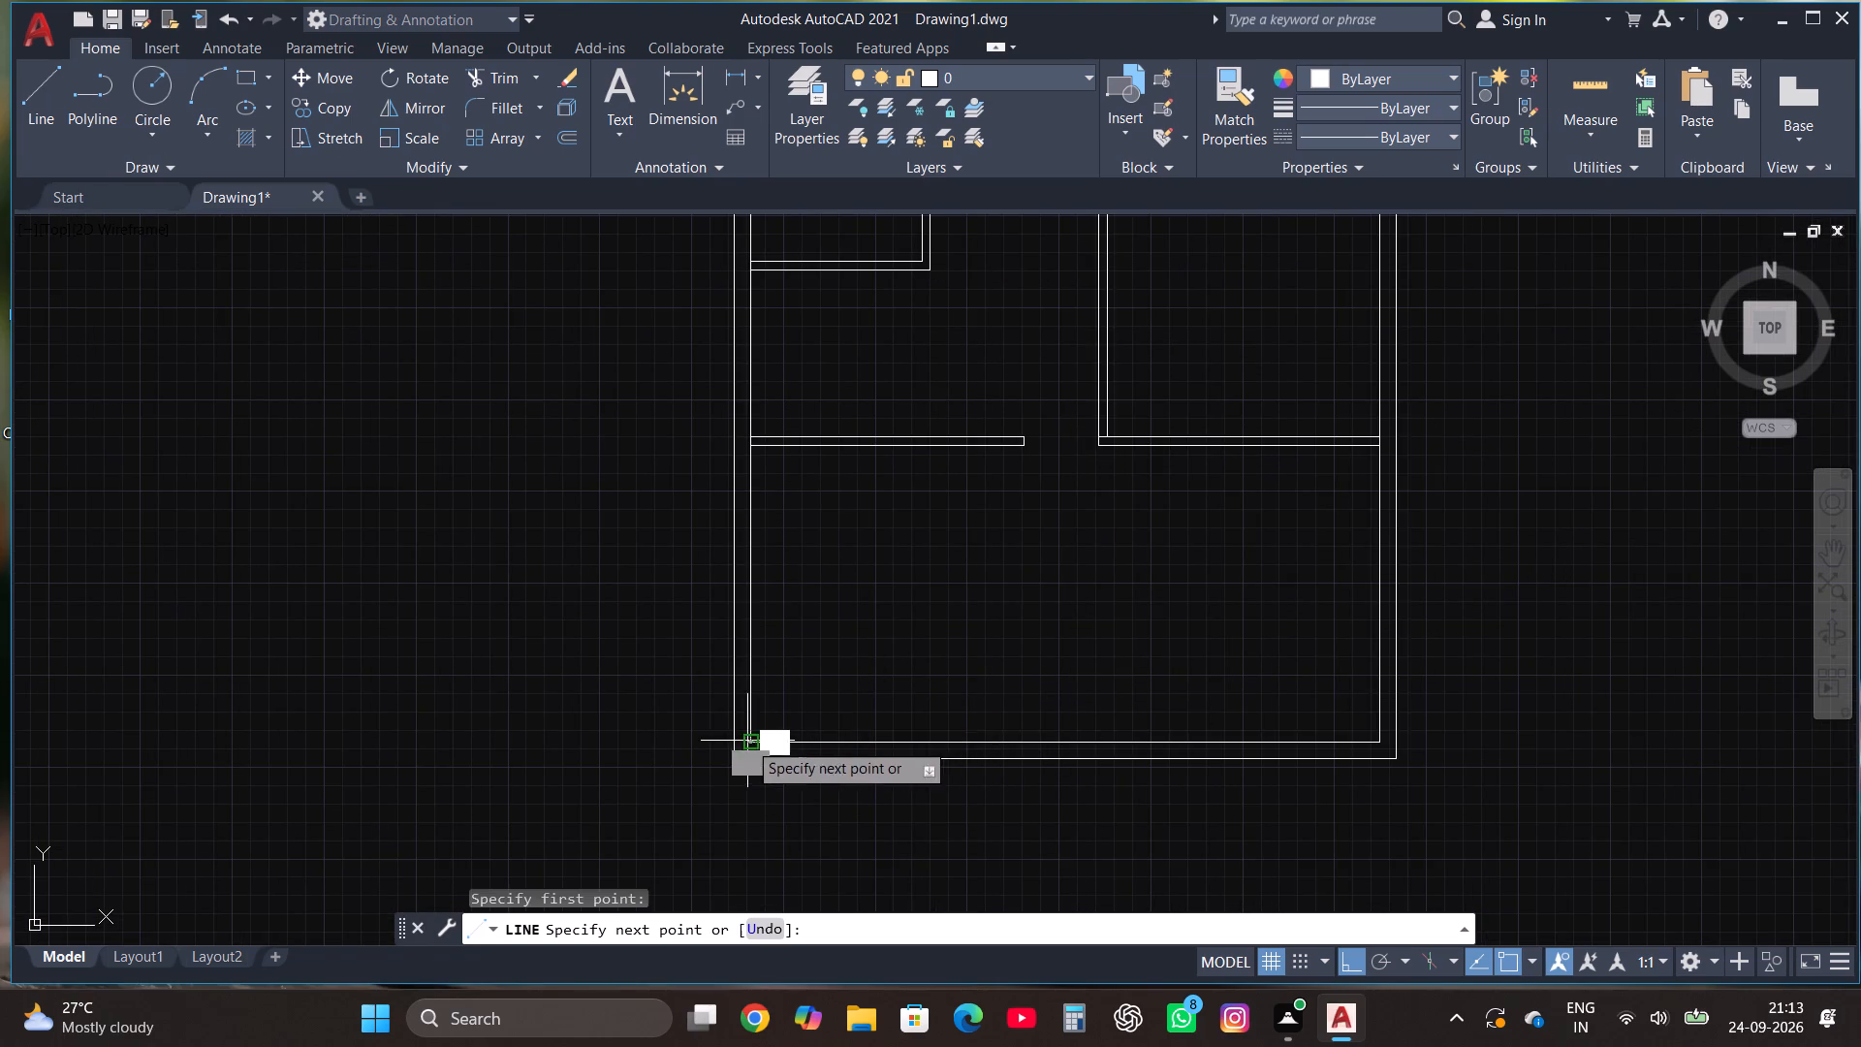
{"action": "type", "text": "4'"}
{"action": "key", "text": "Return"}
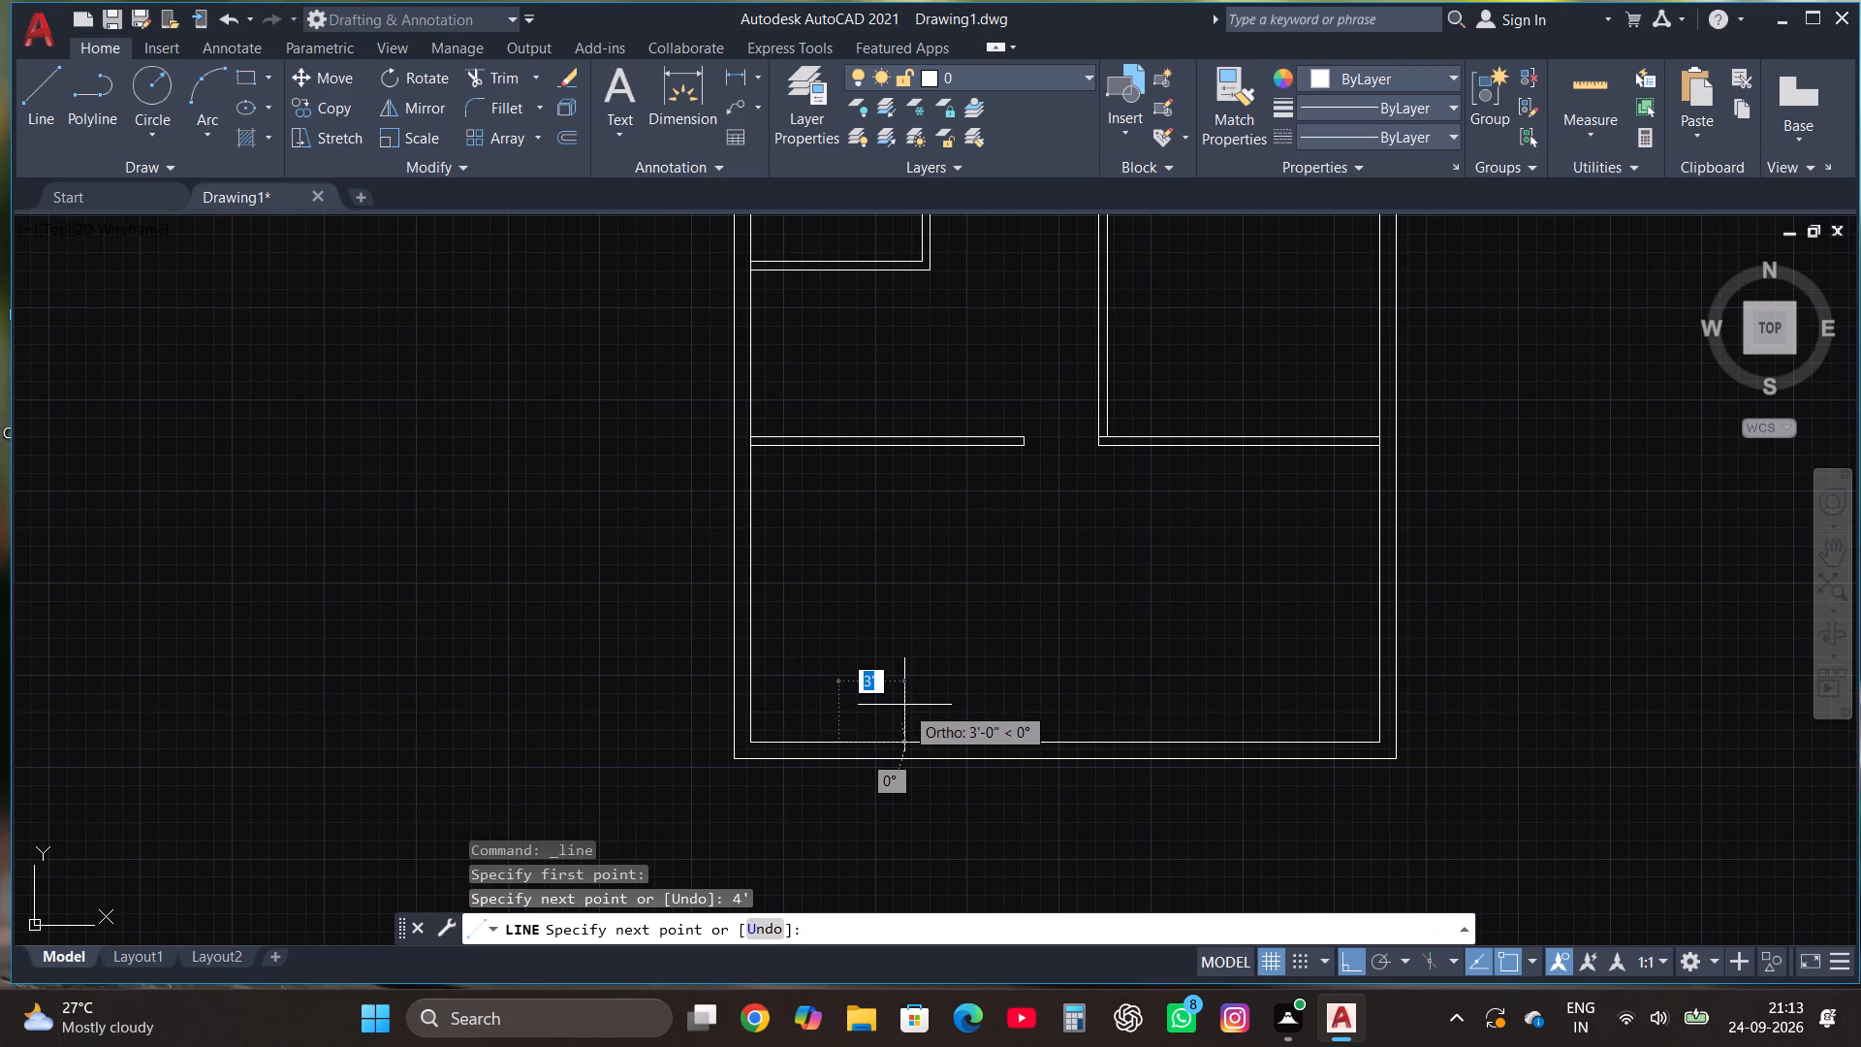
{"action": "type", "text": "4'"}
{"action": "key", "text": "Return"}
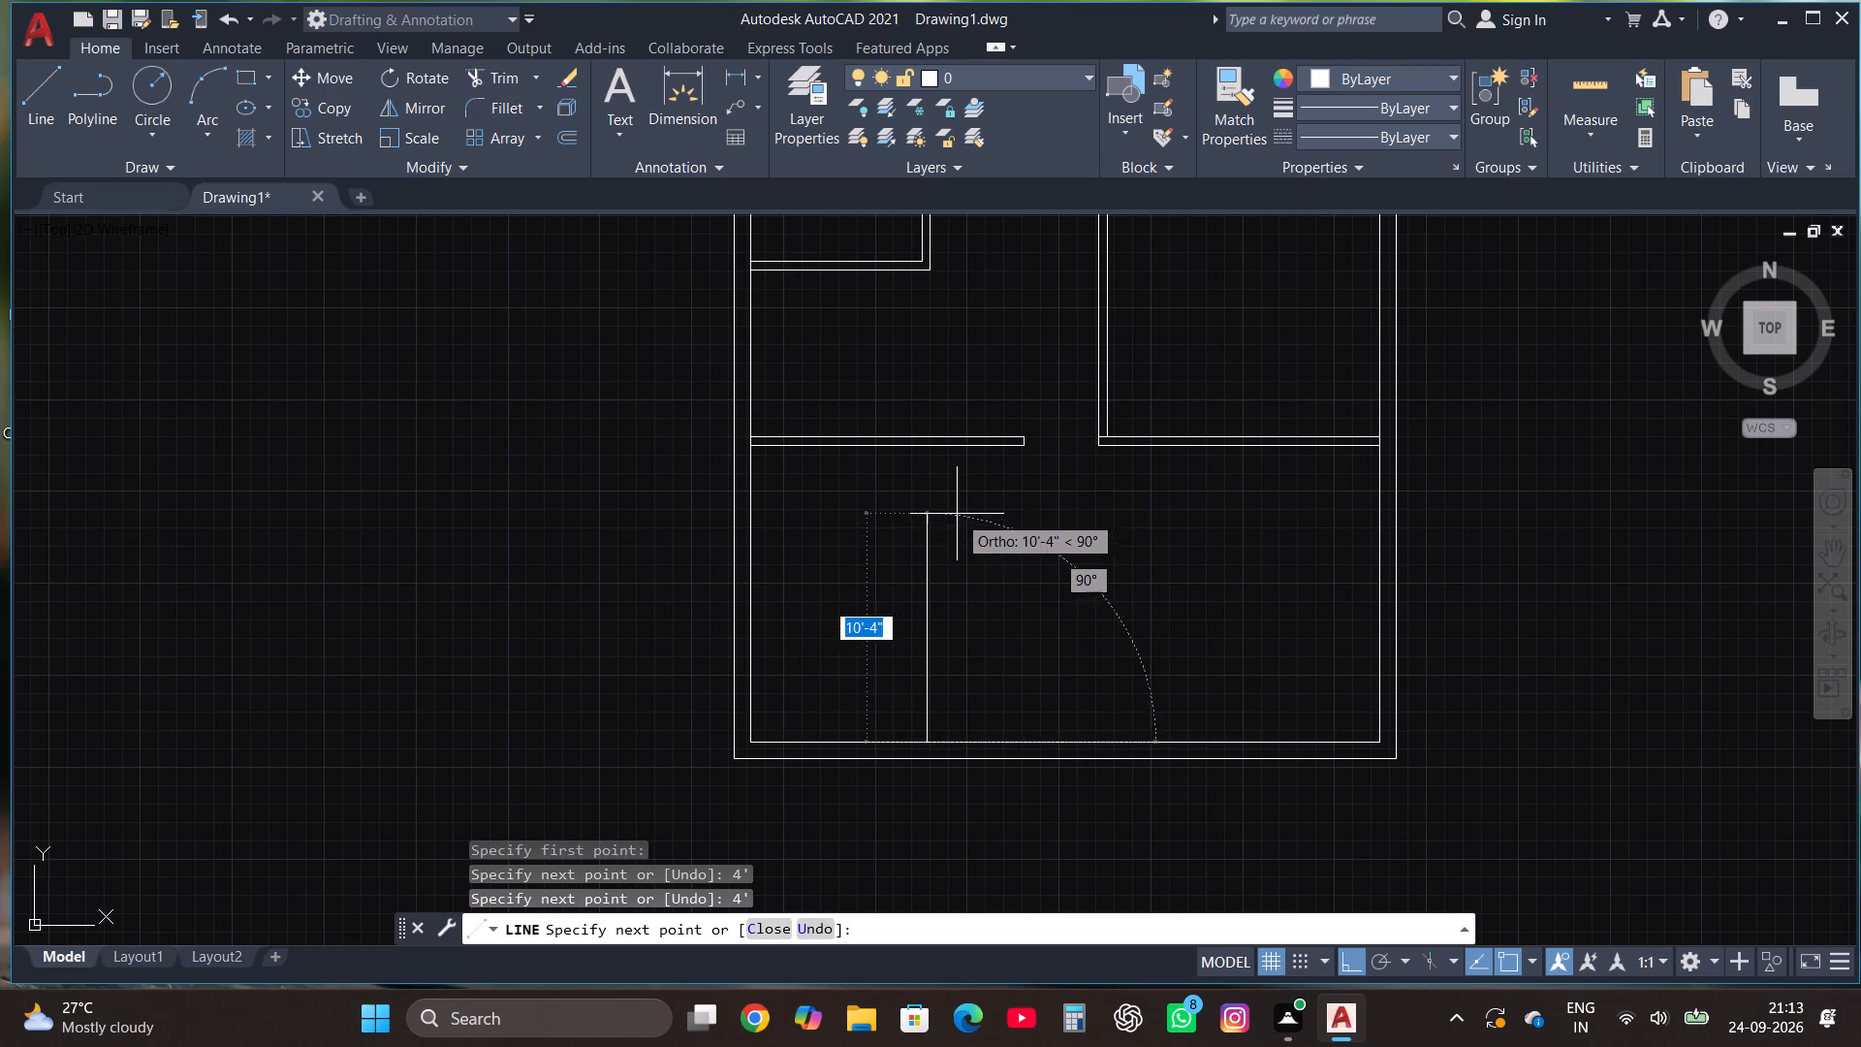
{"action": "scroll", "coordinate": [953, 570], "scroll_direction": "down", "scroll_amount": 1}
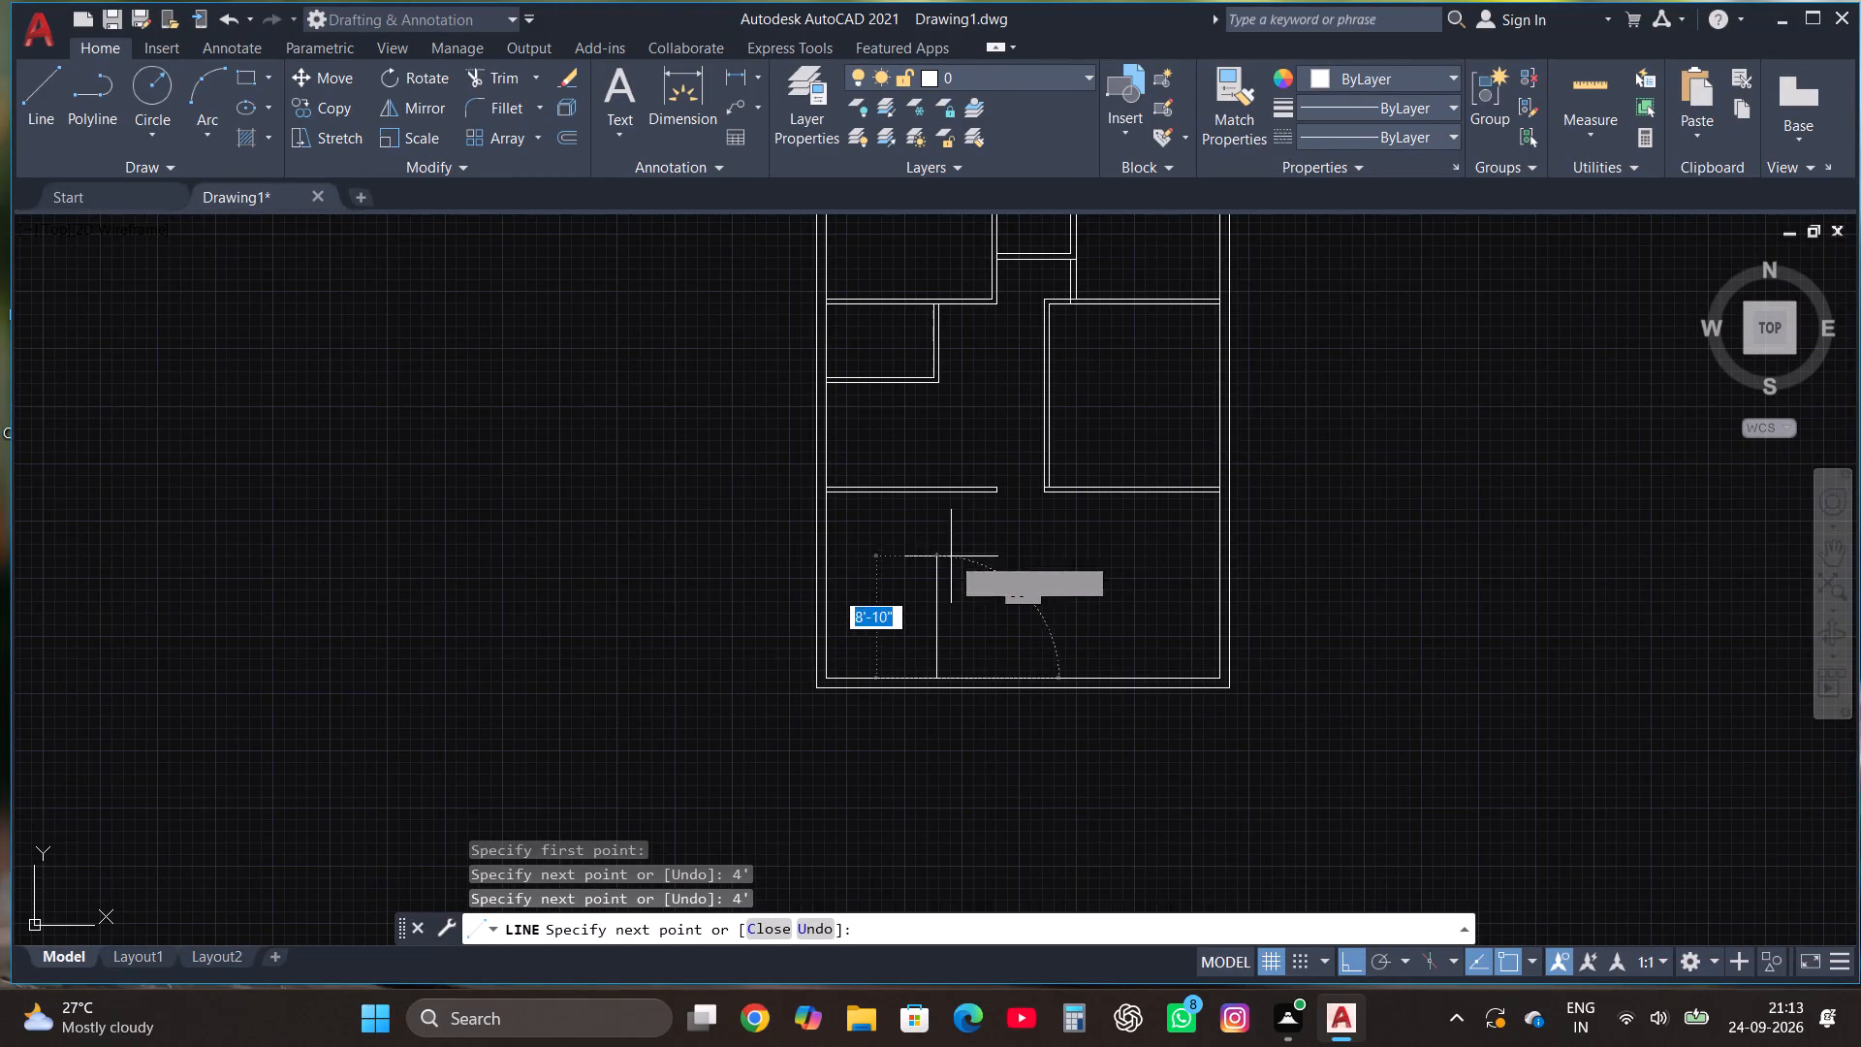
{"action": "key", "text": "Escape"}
Draw a line 6' along the inner bottom wall from its left corner, continuing vertically upward to just short of the horizontal partition.
{"action": "left_click", "coordinate": [33, 89]}
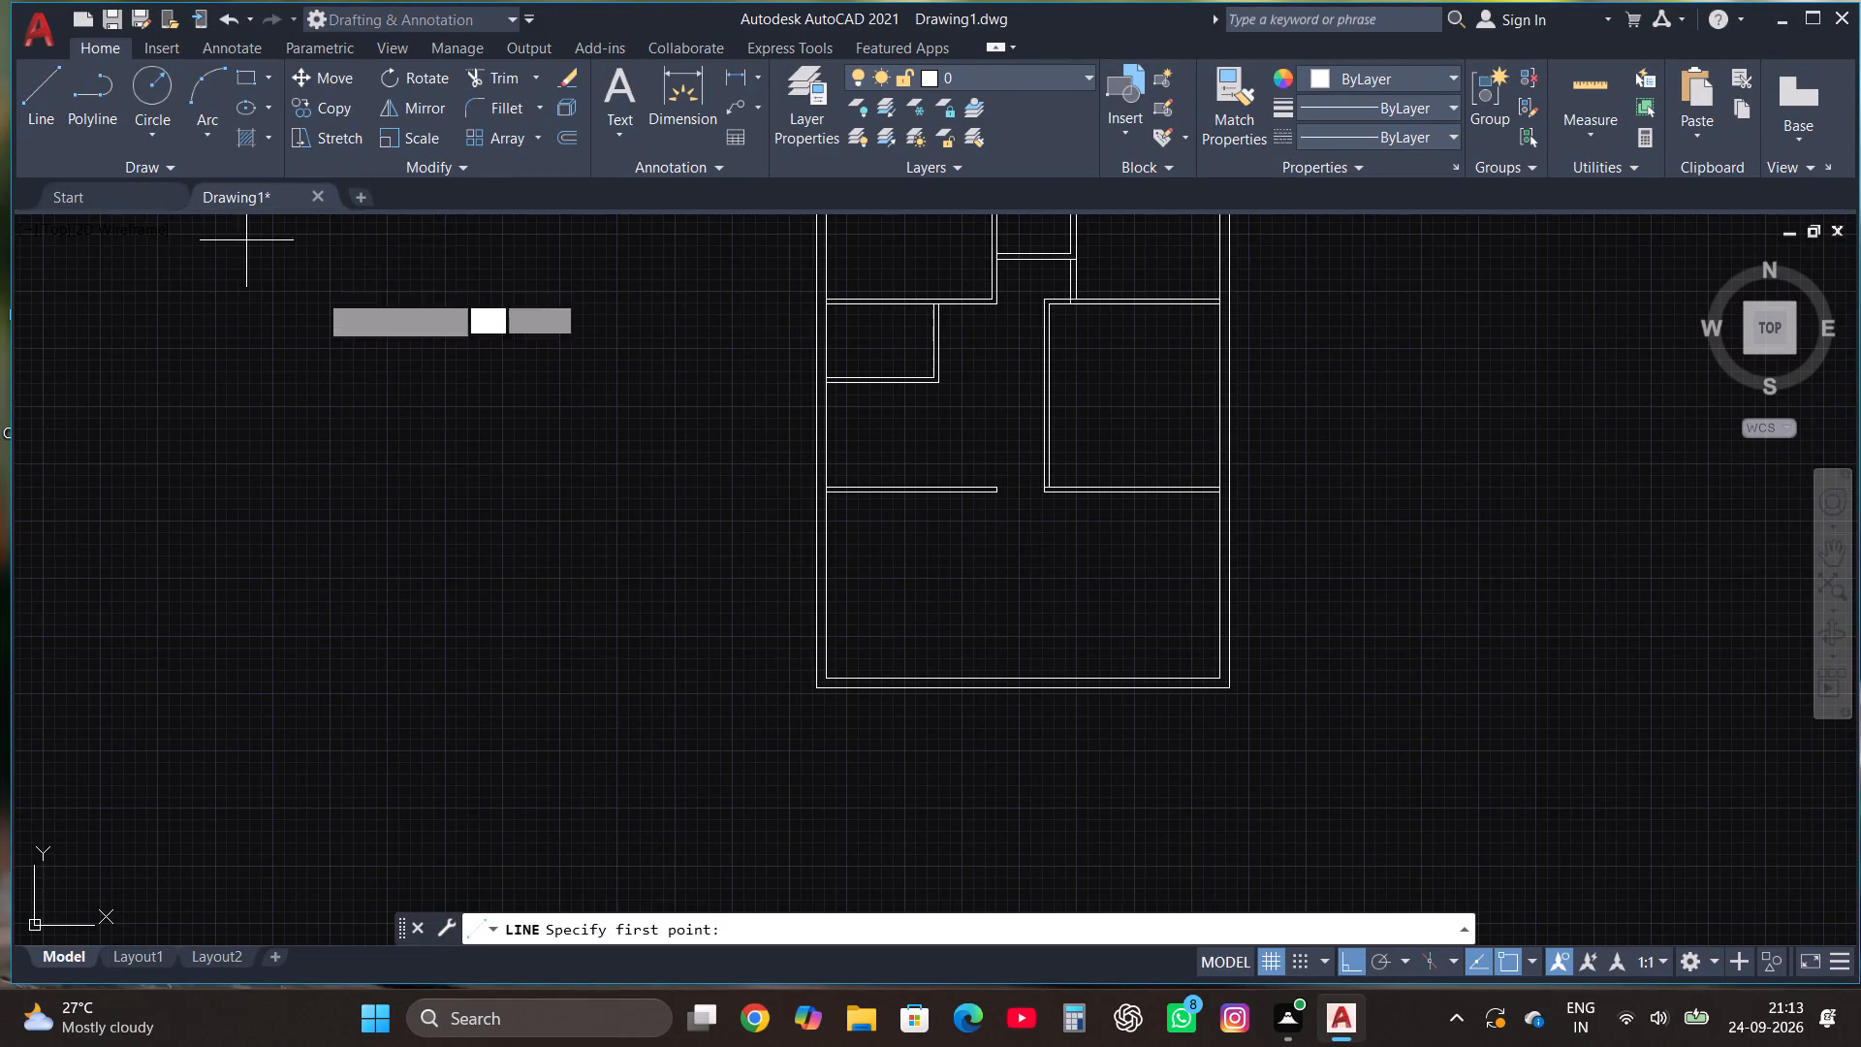
{"action": "scroll", "coordinate": [832, 667], "scroll_direction": "up", "scroll_amount": 1}
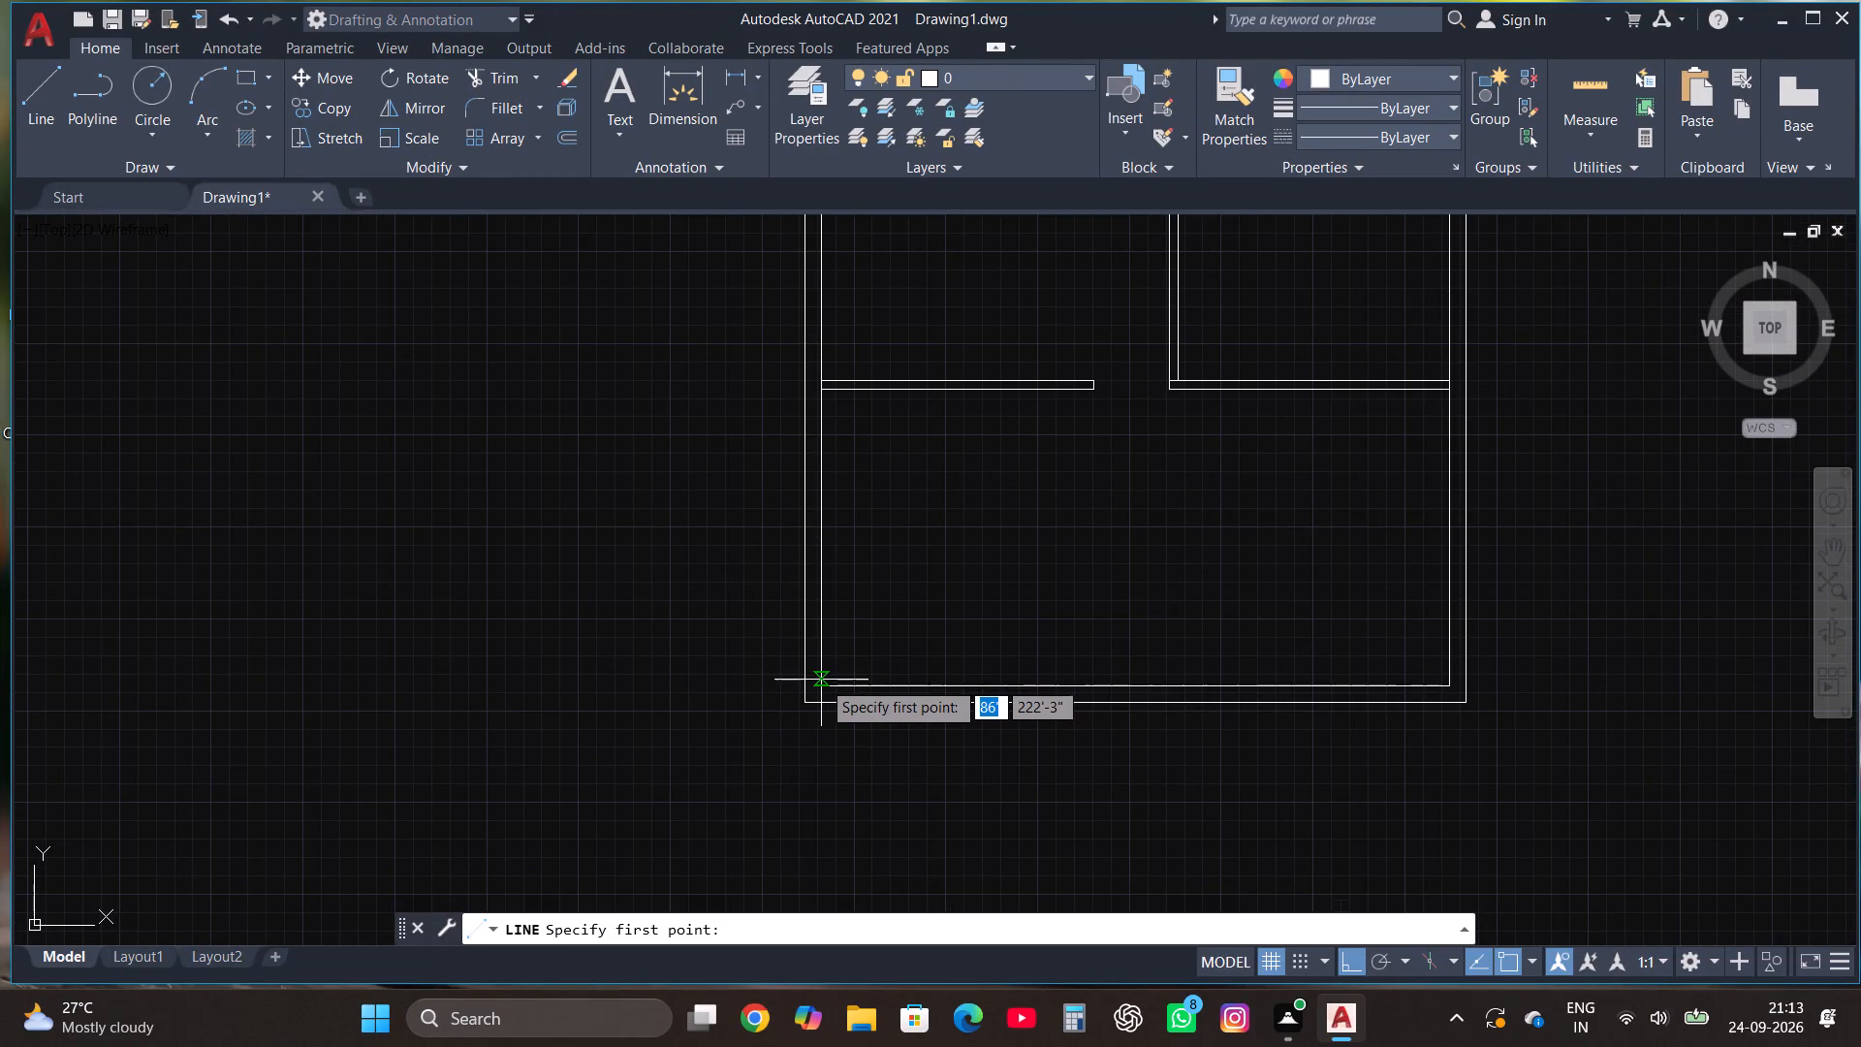
{"action": "left_click", "coordinate": [822, 684]}
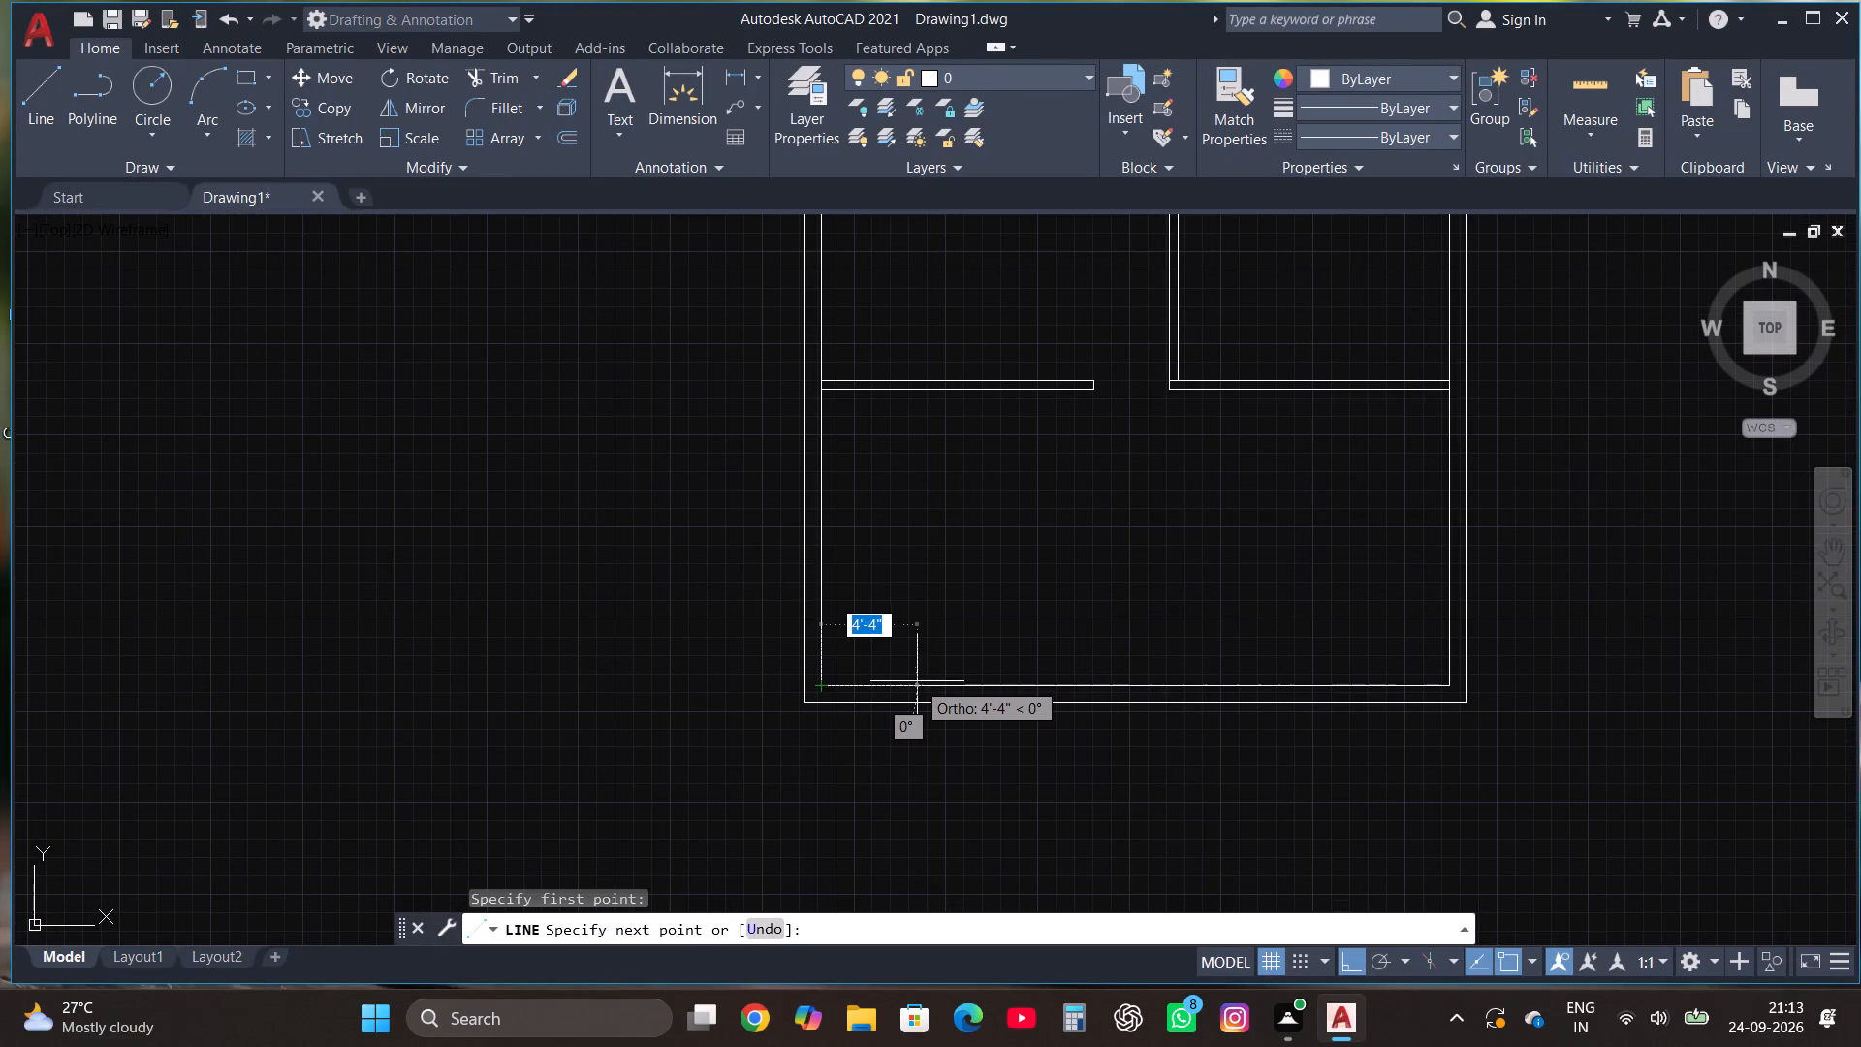
{"action": "key", "text": "3"}
{"action": "key", "text": "apostrophe"}
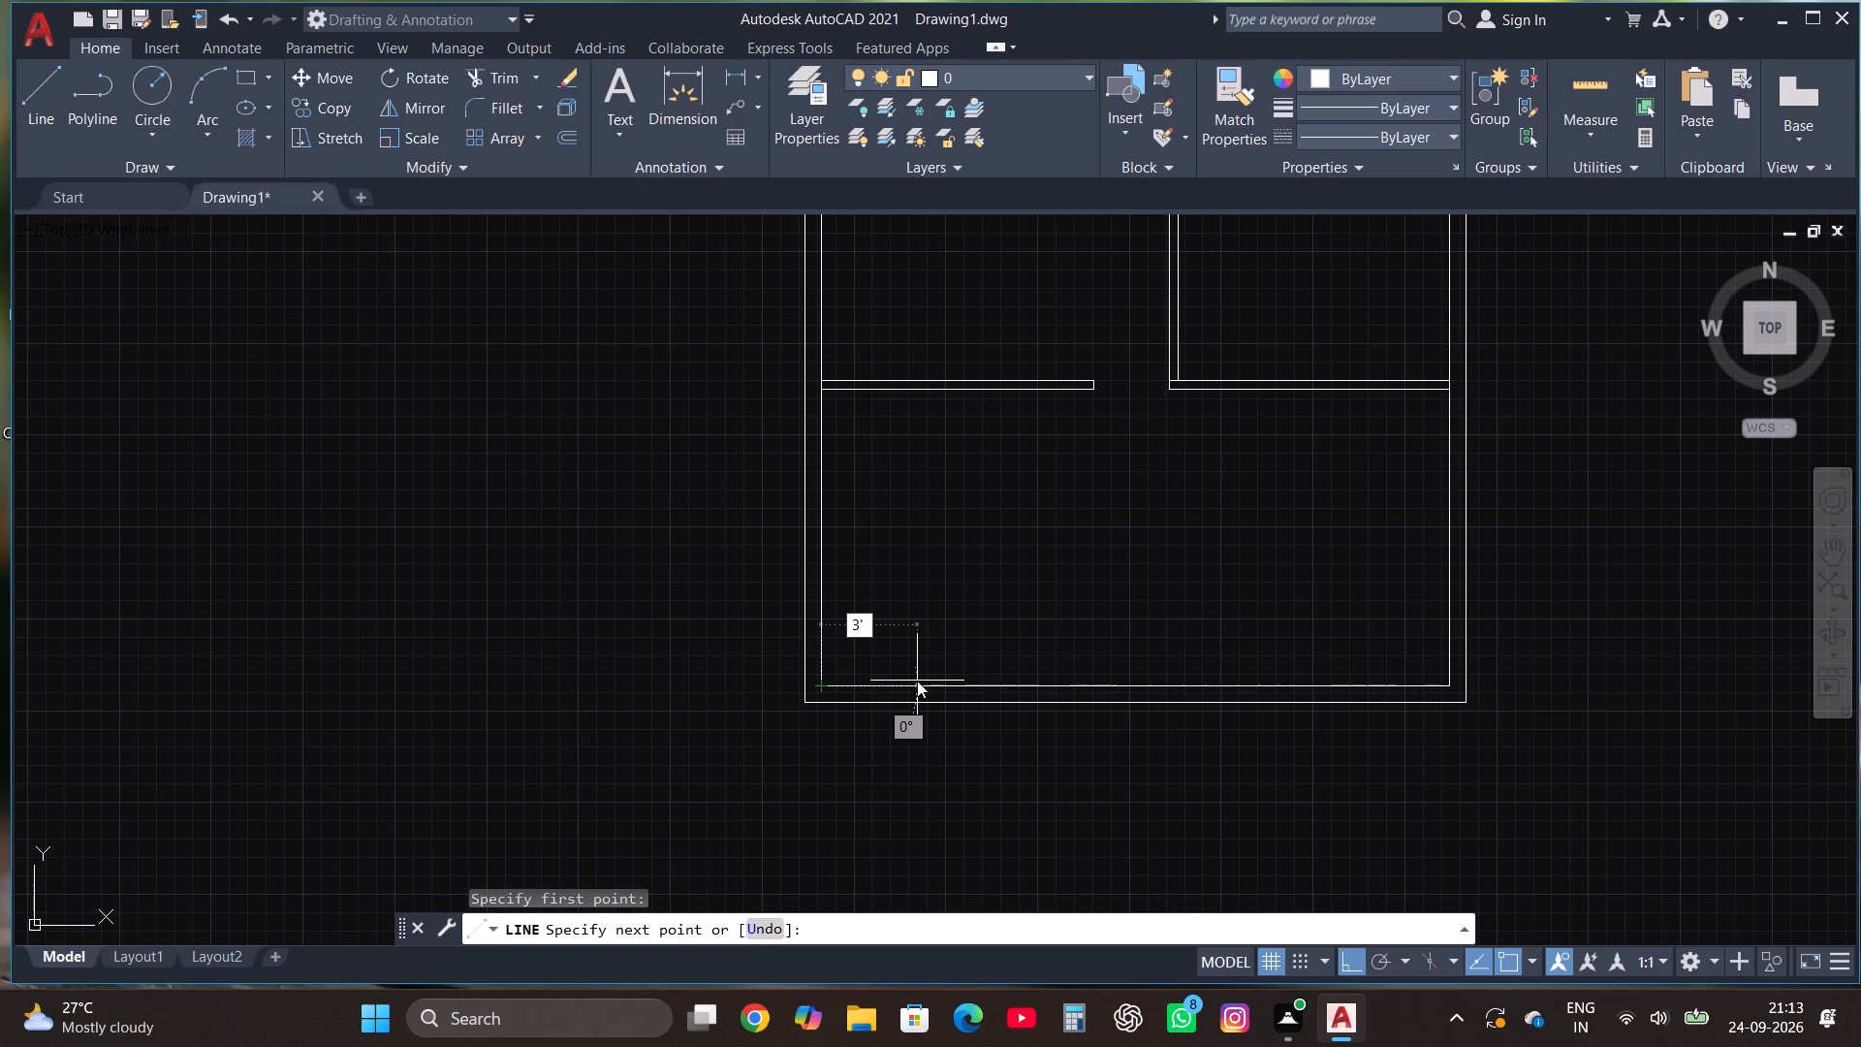
{"action": "key", "text": "BackSpace"}
{"action": "key", "text": "BackSpace"}
{"action": "type", "text": "6'"}
{"action": "key", "text": "Return"}
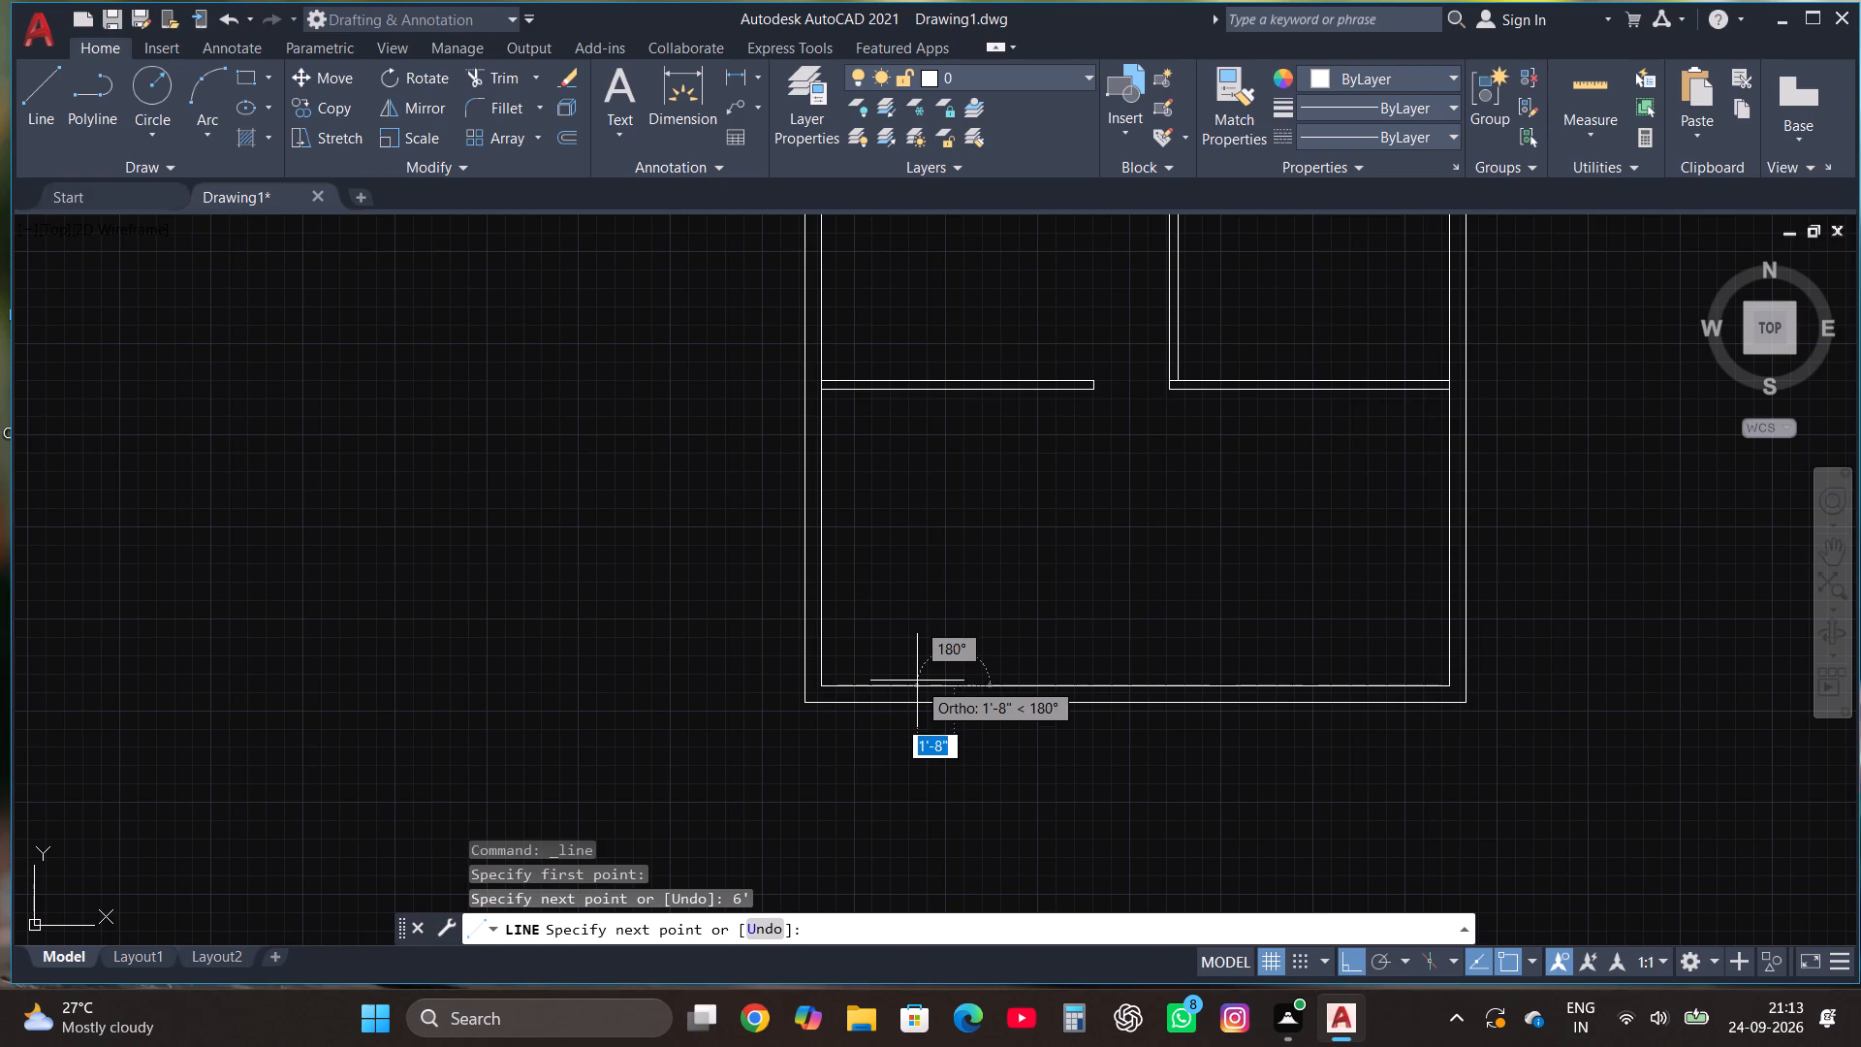
{"action": "scroll", "coordinate": [966, 553], "scroll_direction": "up", "scroll_amount": 1}
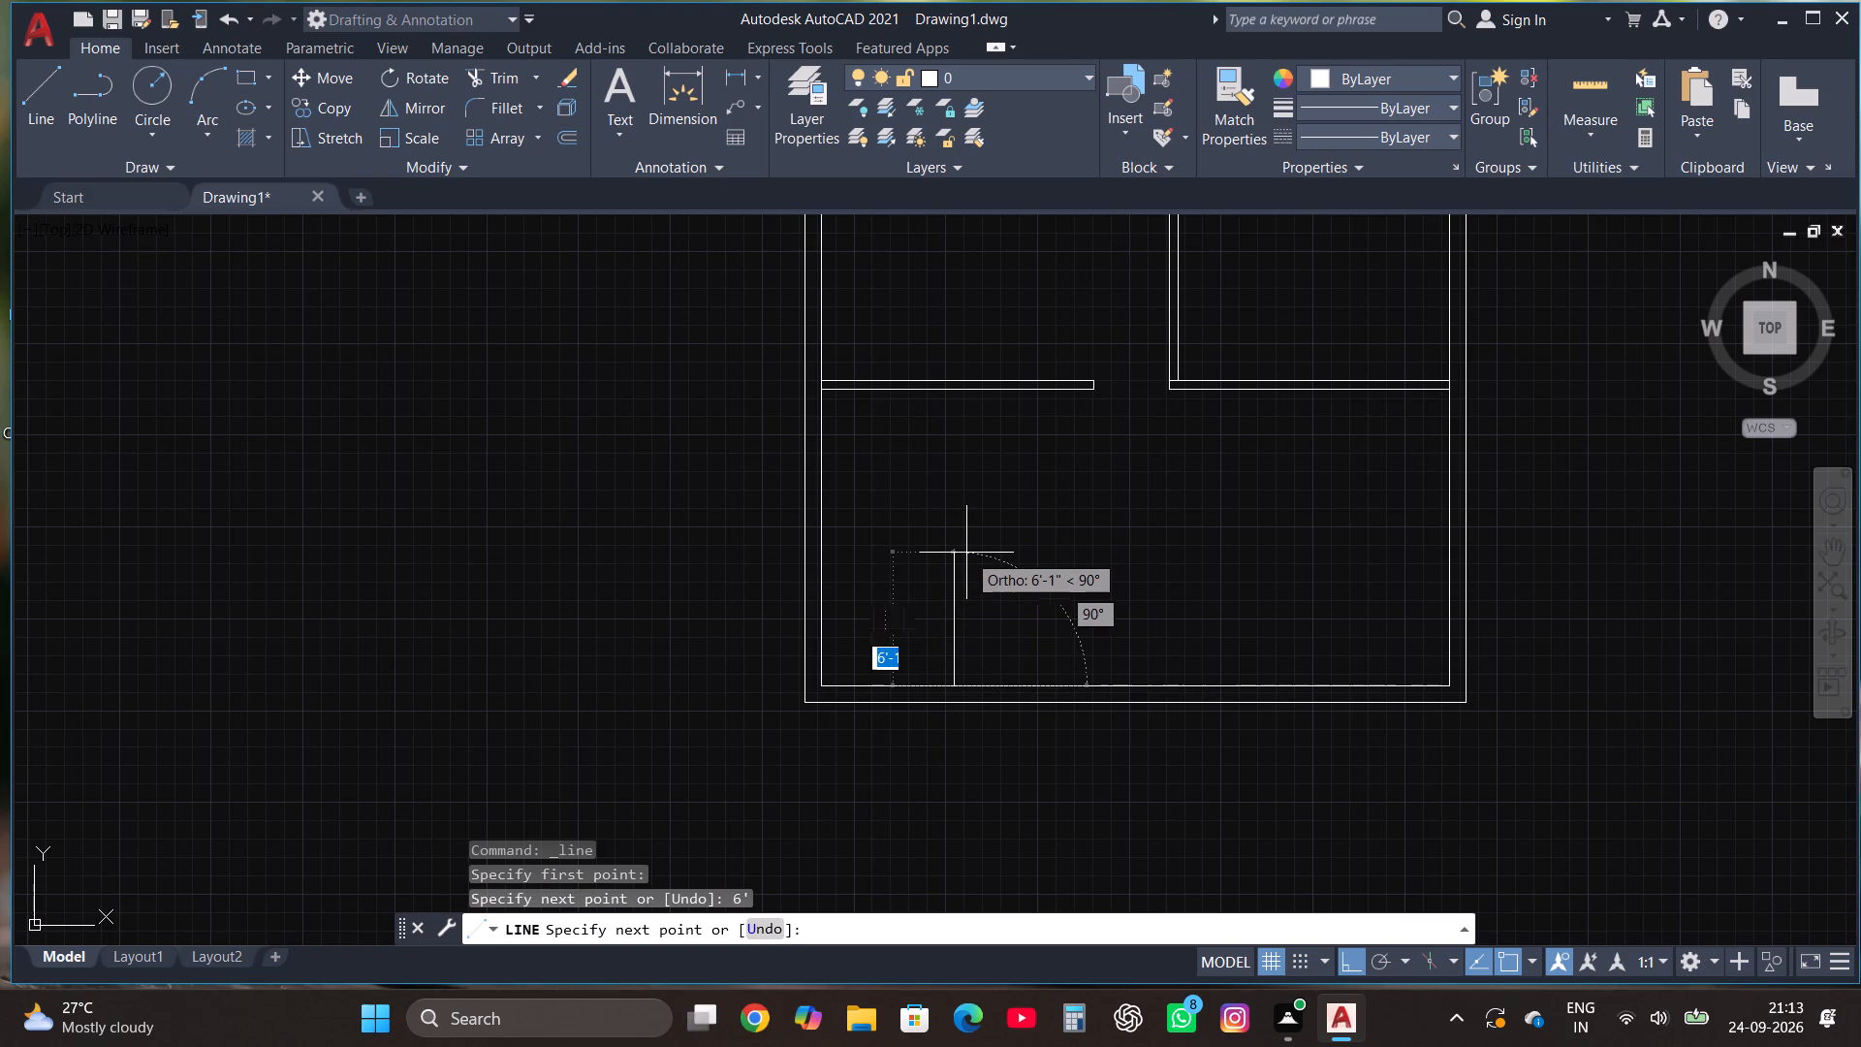
{"action": "left_click", "coordinate": [957, 395]}
{"action": "key", "text": "Escape"}
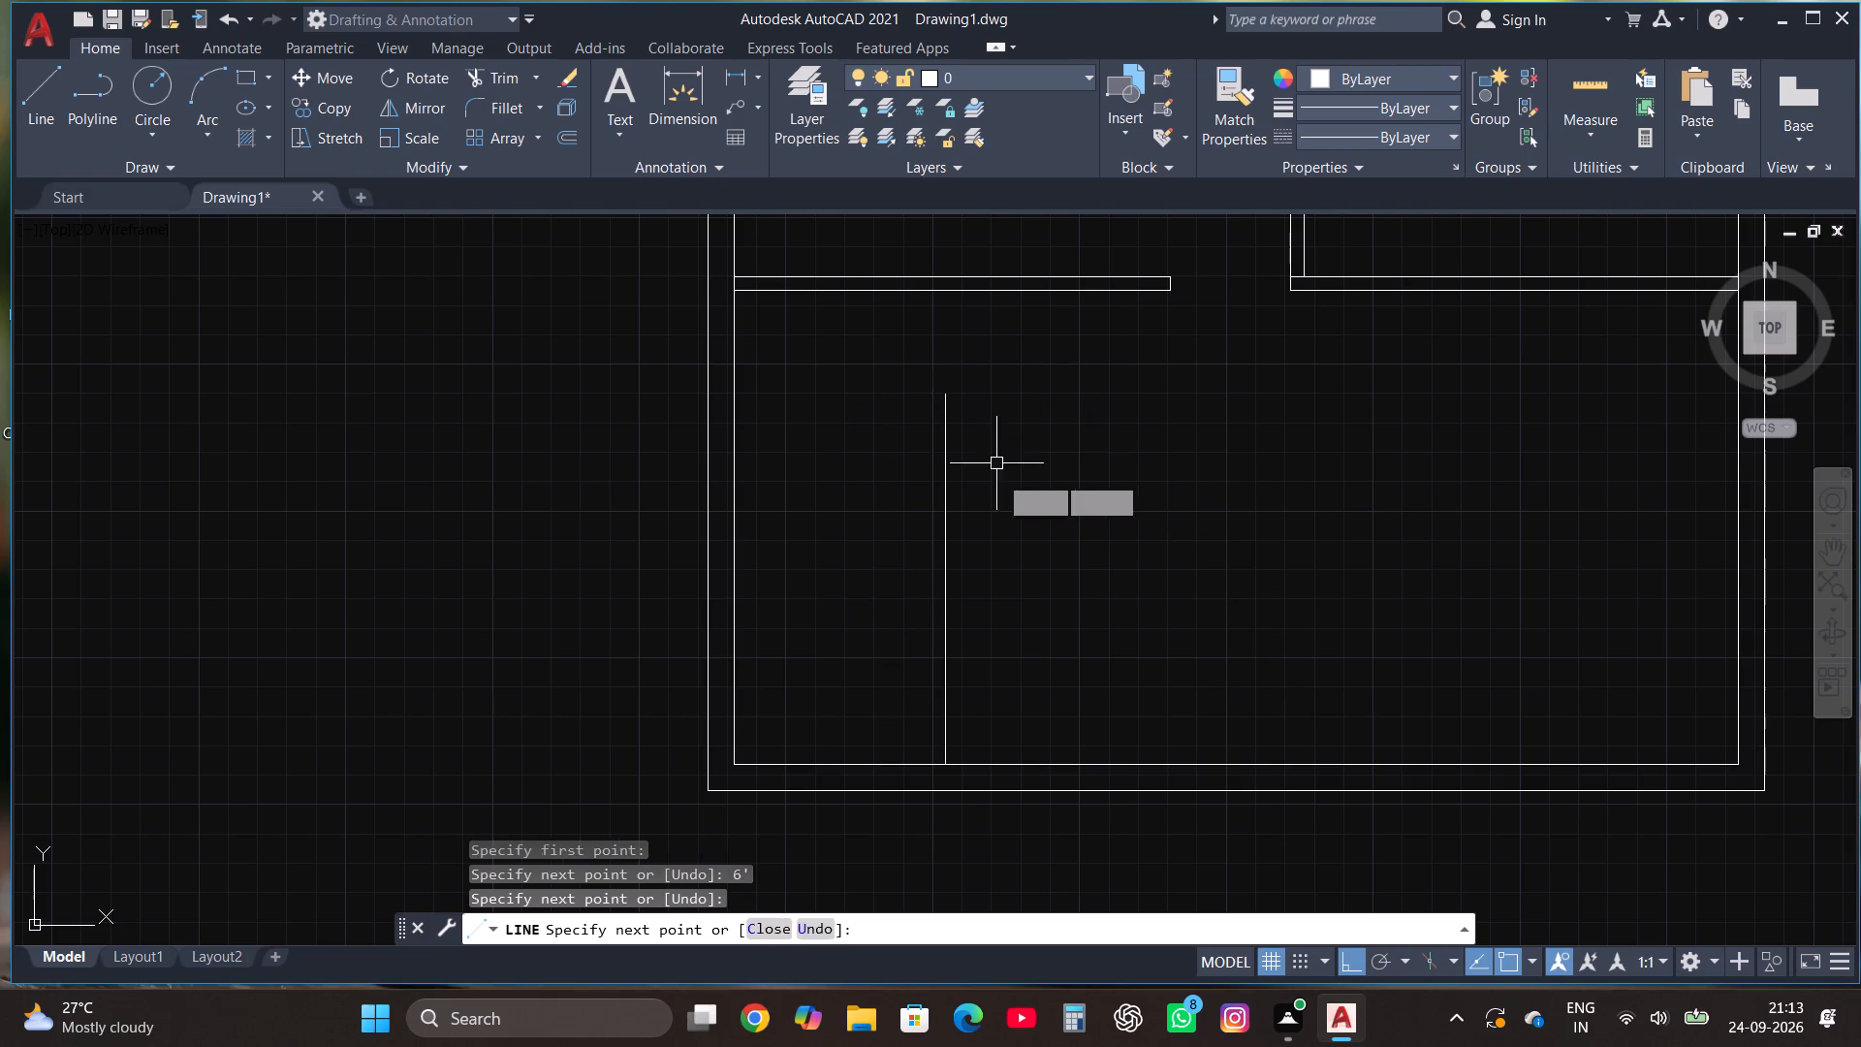
Copy the new vertical line in the bottom room 9" to the right.
{"action": "left_click_drag", "start_coordinate": [981, 604], "coordinate": [971, 592]}
{"action": "left_click", "coordinate": [856, 489]}
{"action": "left_click", "coordinate": [325, 107]}
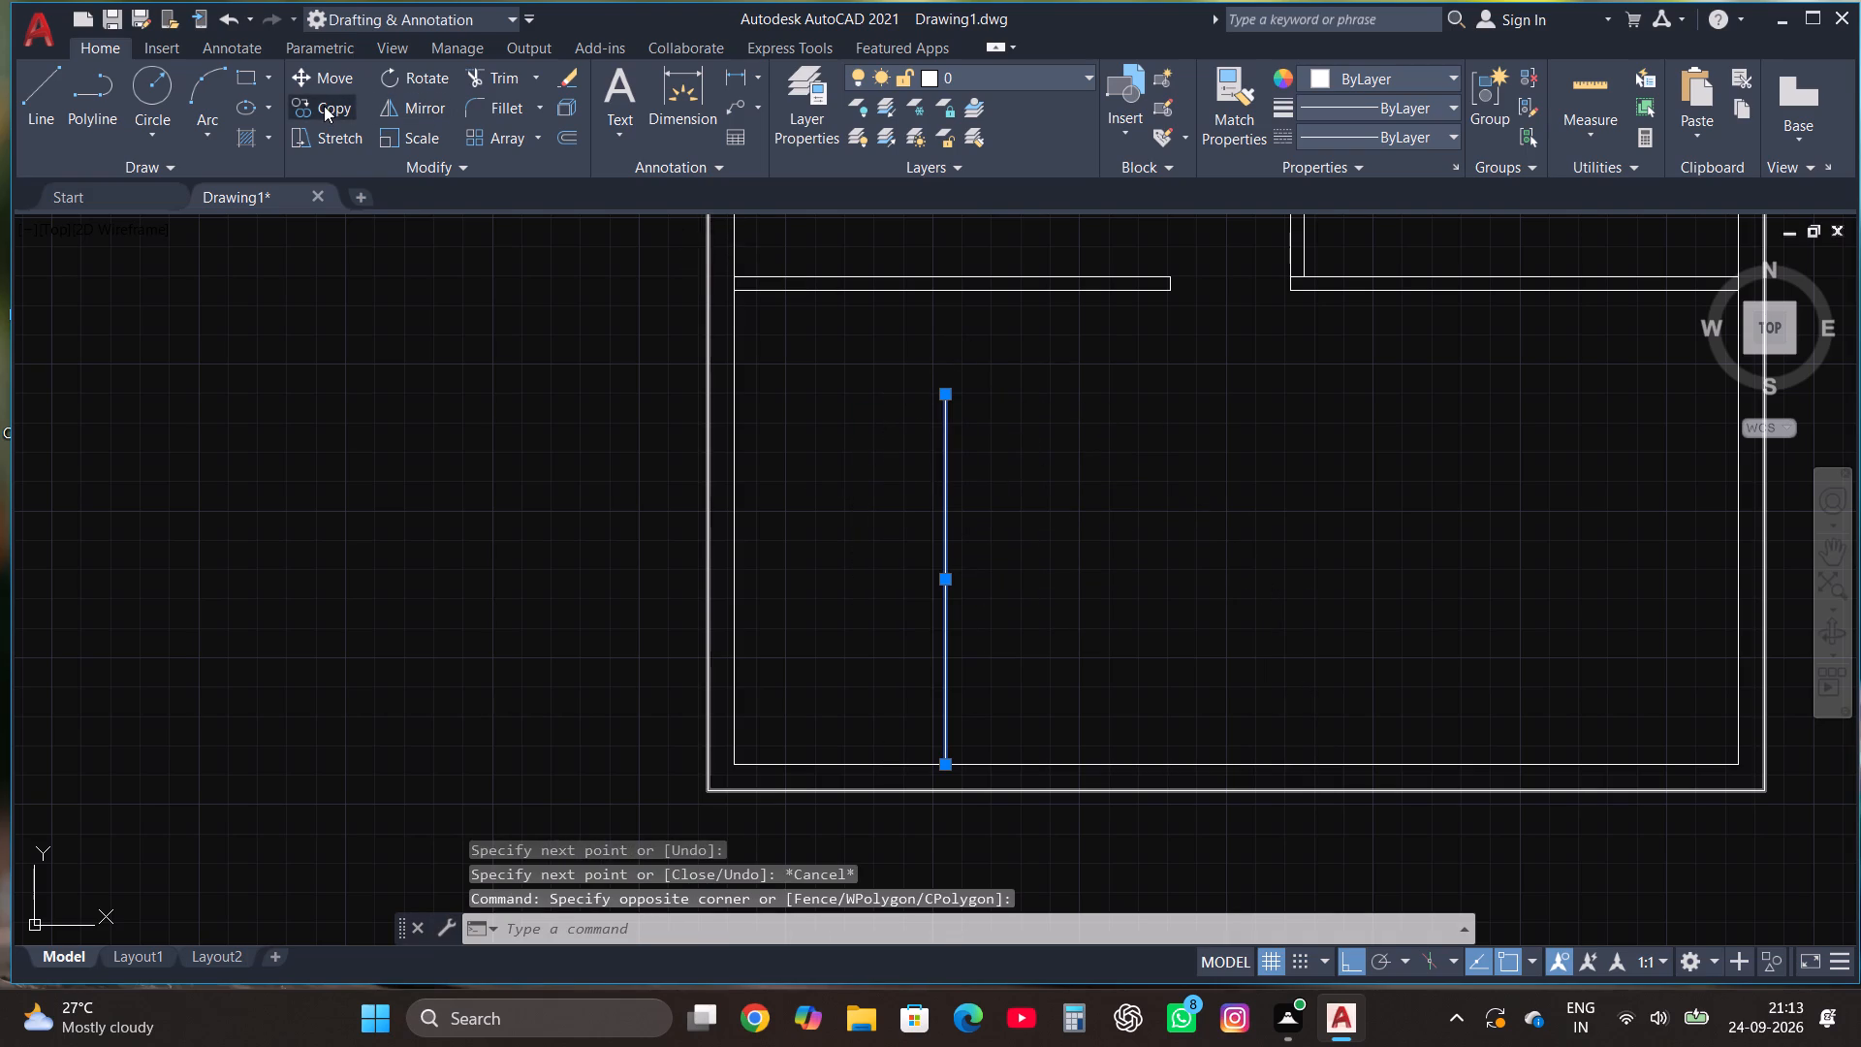
{"action": "left_click", "coordinate": [941, 629]}
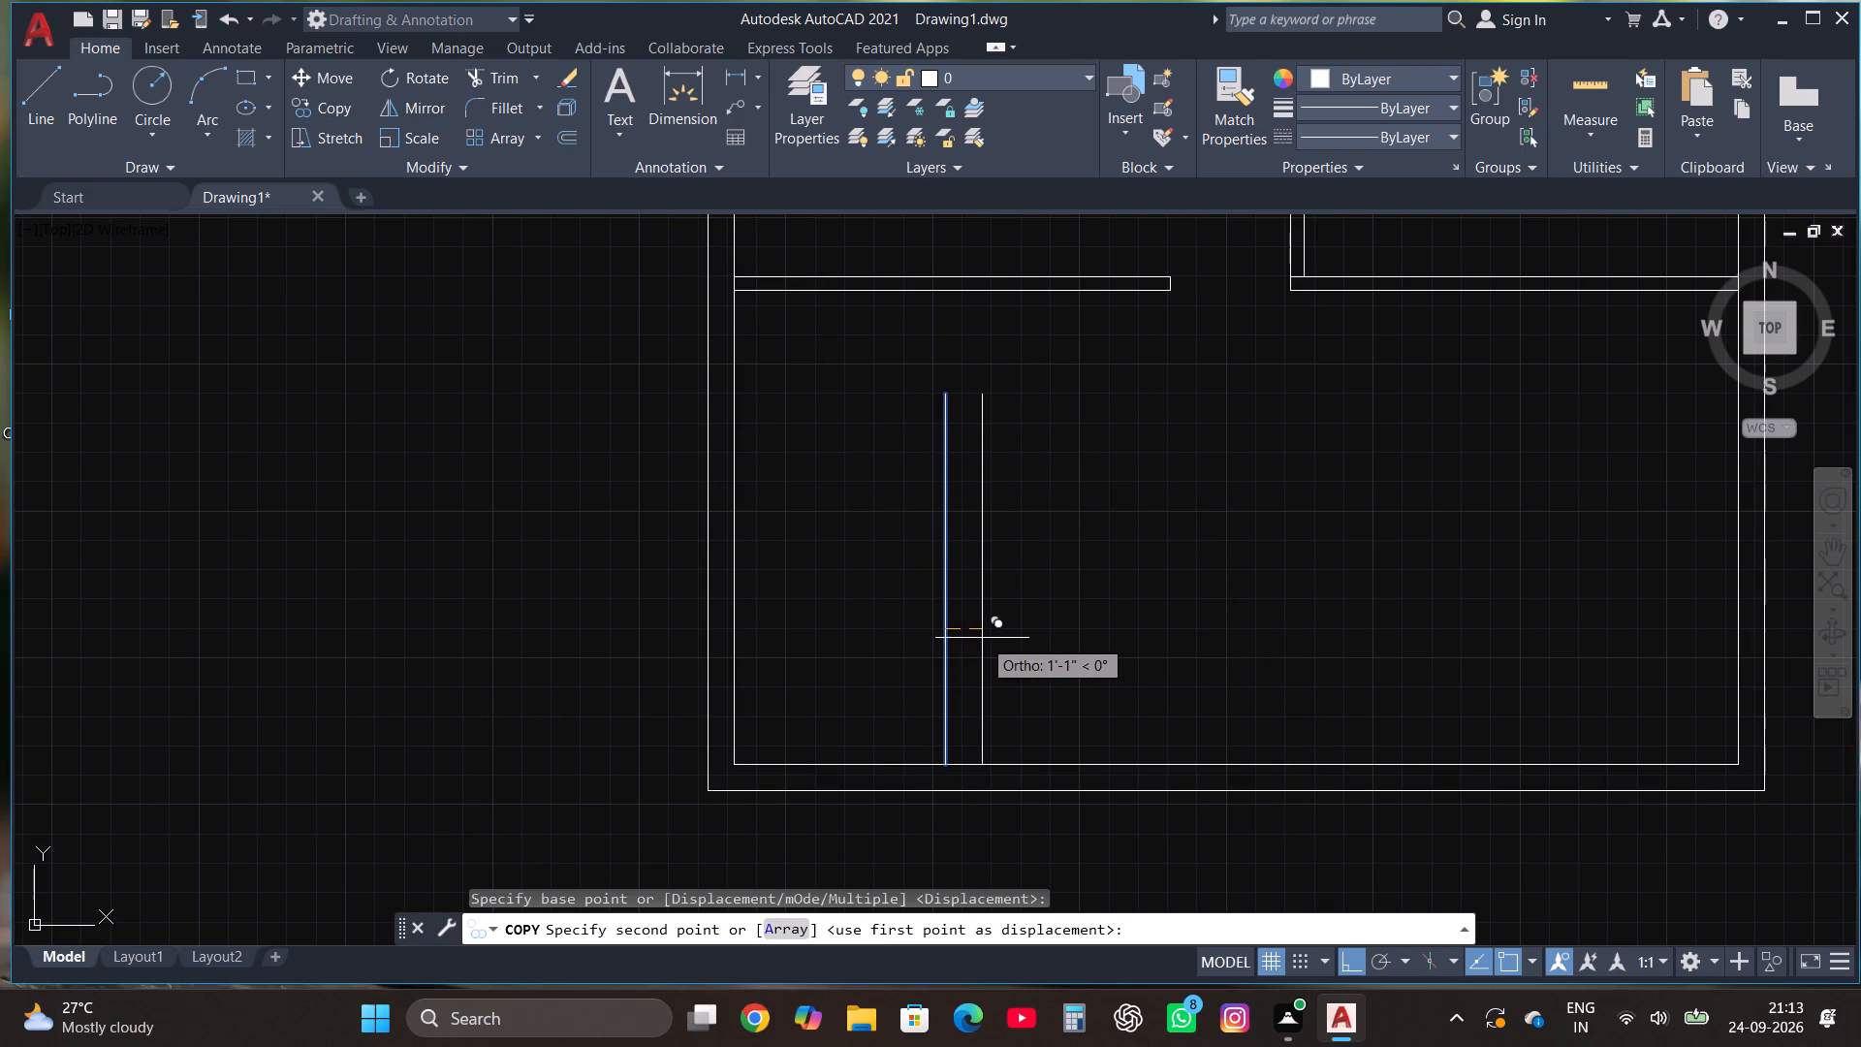
{"action": "type", "text": "9\""}
{"action": "key", "text": "Return"}
{"action": "key", "text": "Escape"}
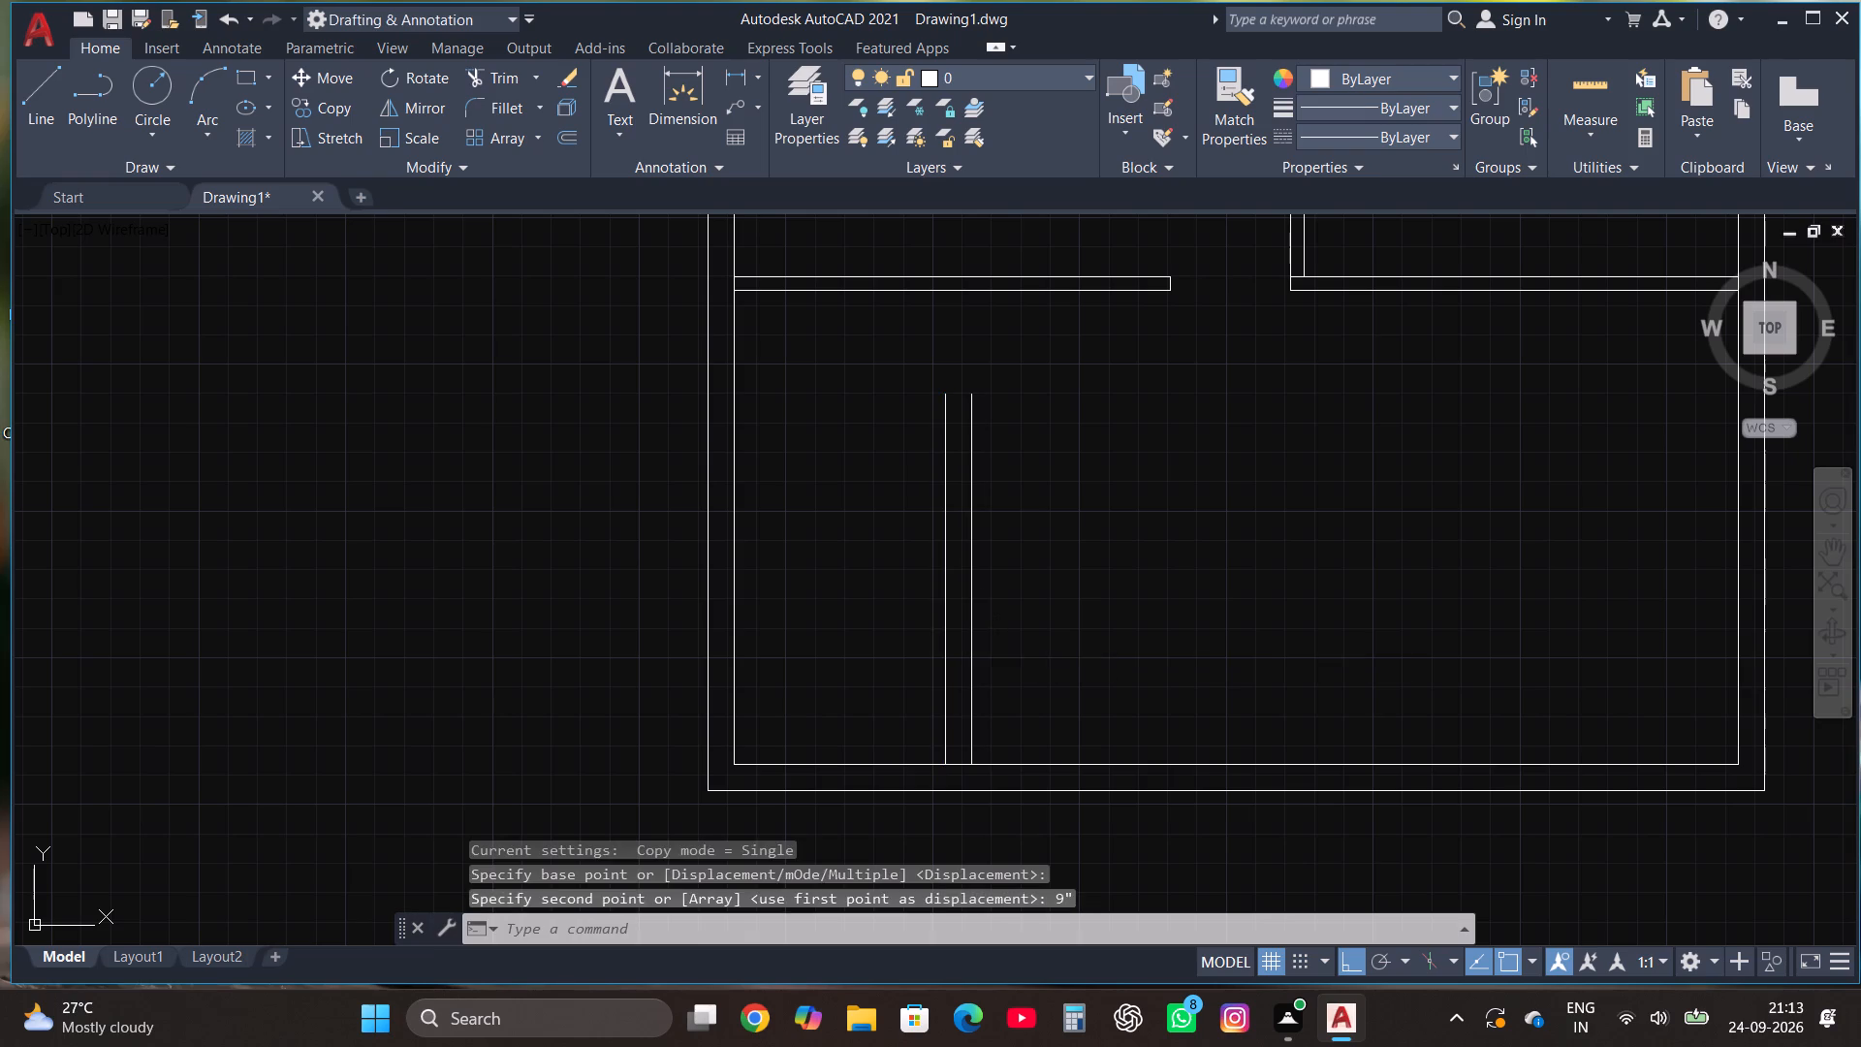
{"action": "scroll", "coordinate": [982, 643], "scroll_direction": "down", "scroll_amount": 3}
{"action": "scroll", "coordinate": [1015, 659], "scroll_direction": "up", "scroll_amount": 1}
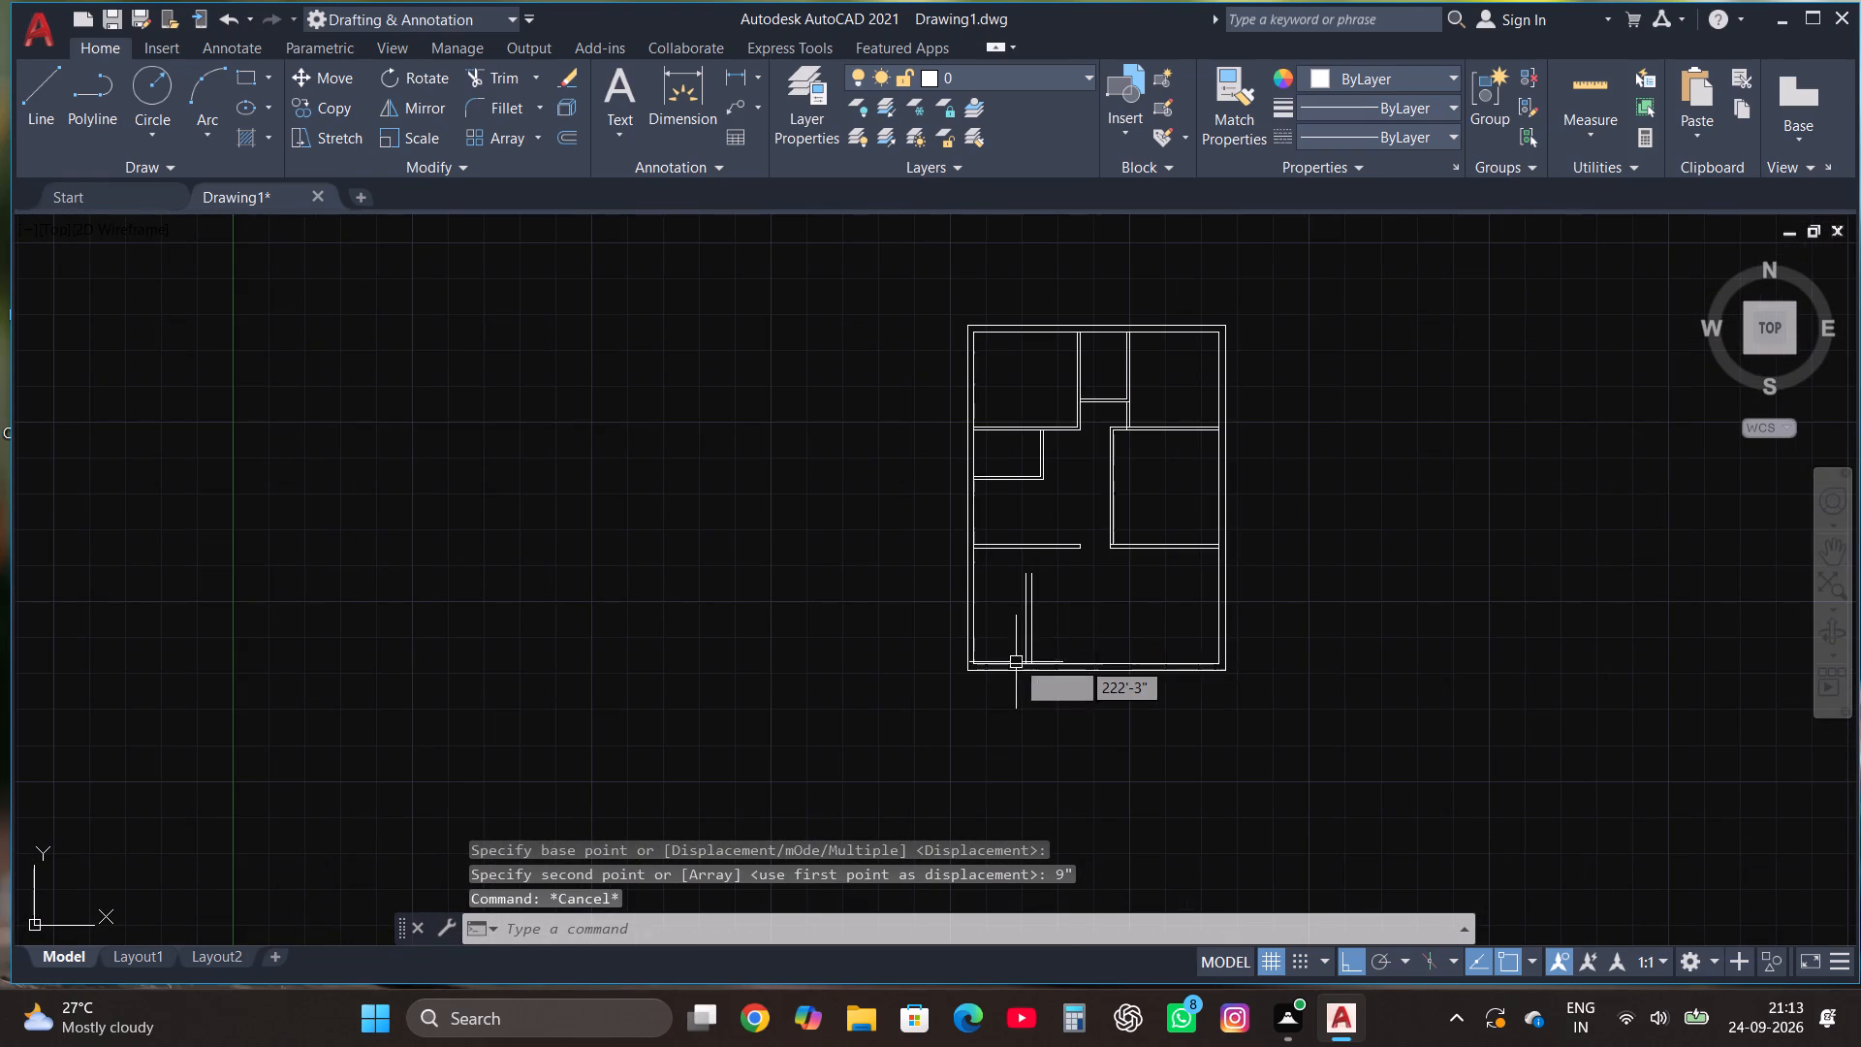
Draw a horizontal line from the lower part of the bottom room's left vertical partition line, leftward past the outer wall.
{"action": "scroll", "coordinate": [1015, 659], "scroll_direction": "up", "scroll_amount": 2}
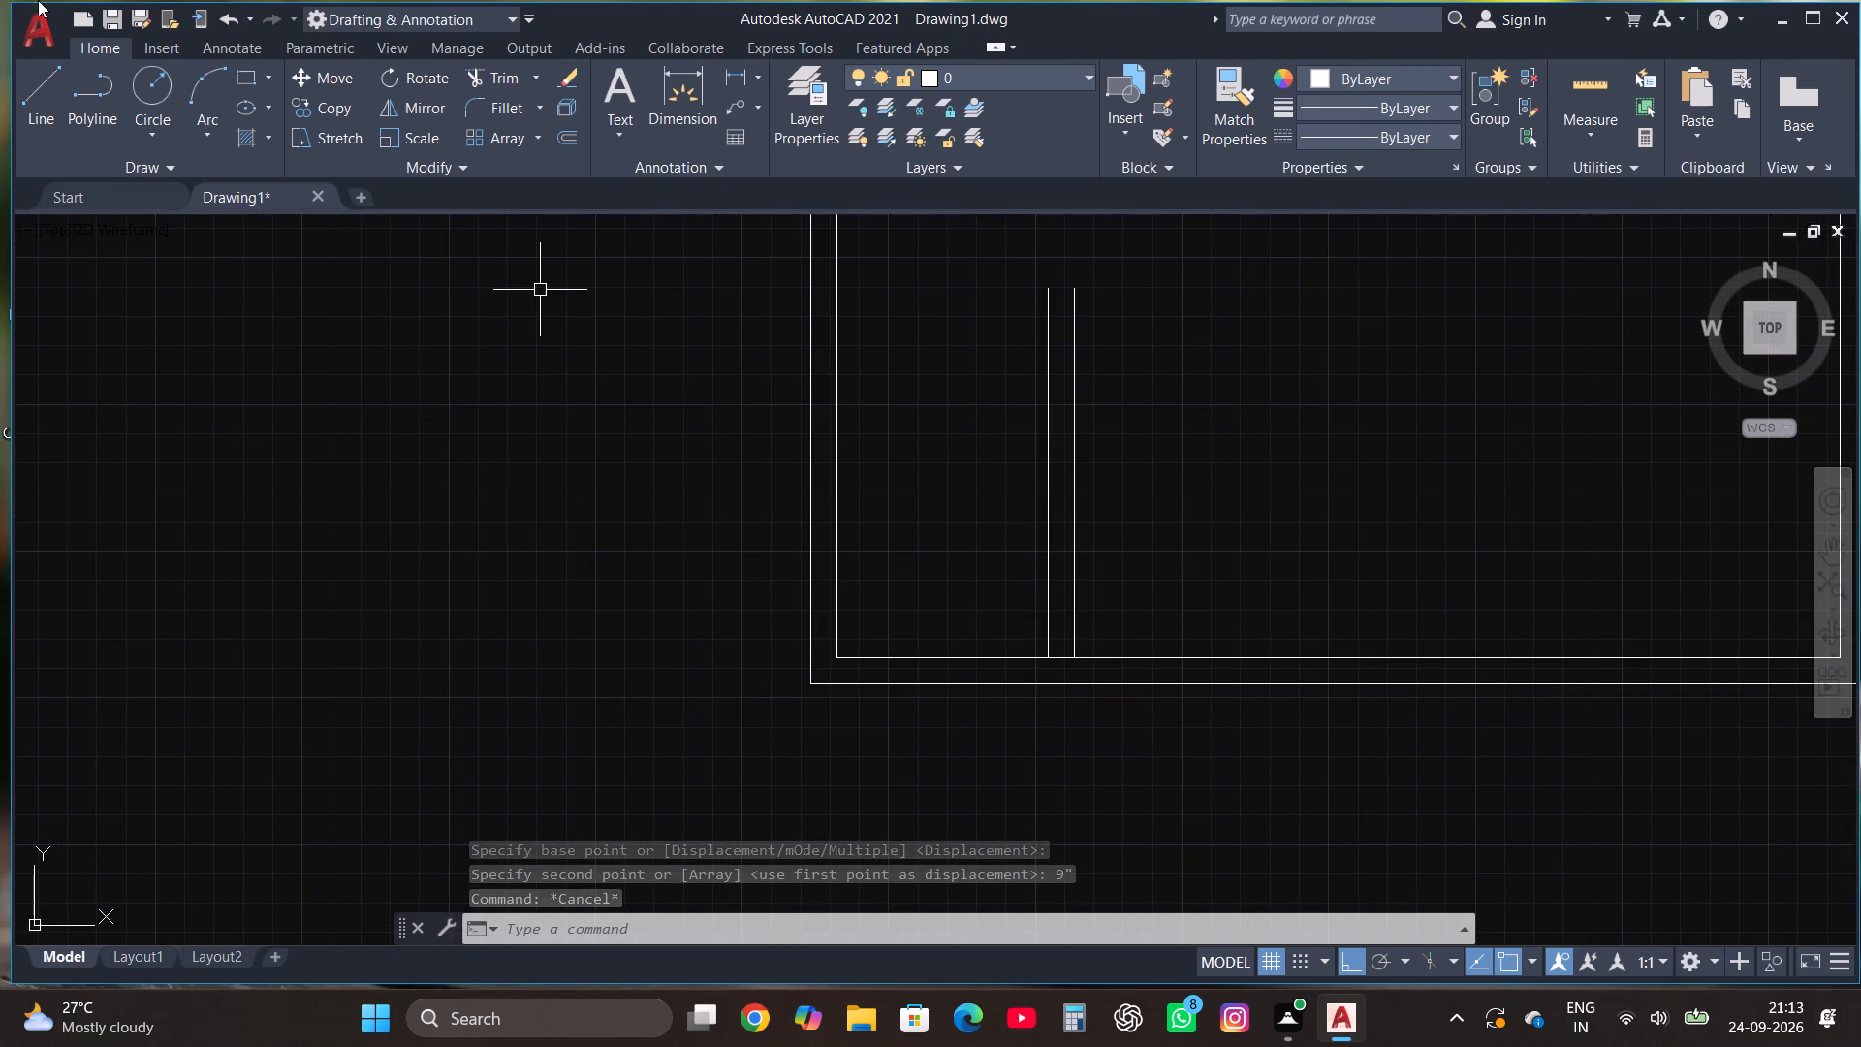
{"action": "left_click", "coordinate": [41, 93]}
{"action": "scroll", "coordinate": [777, 686], "scroll_direction": "down", "scroll_amount": 1}
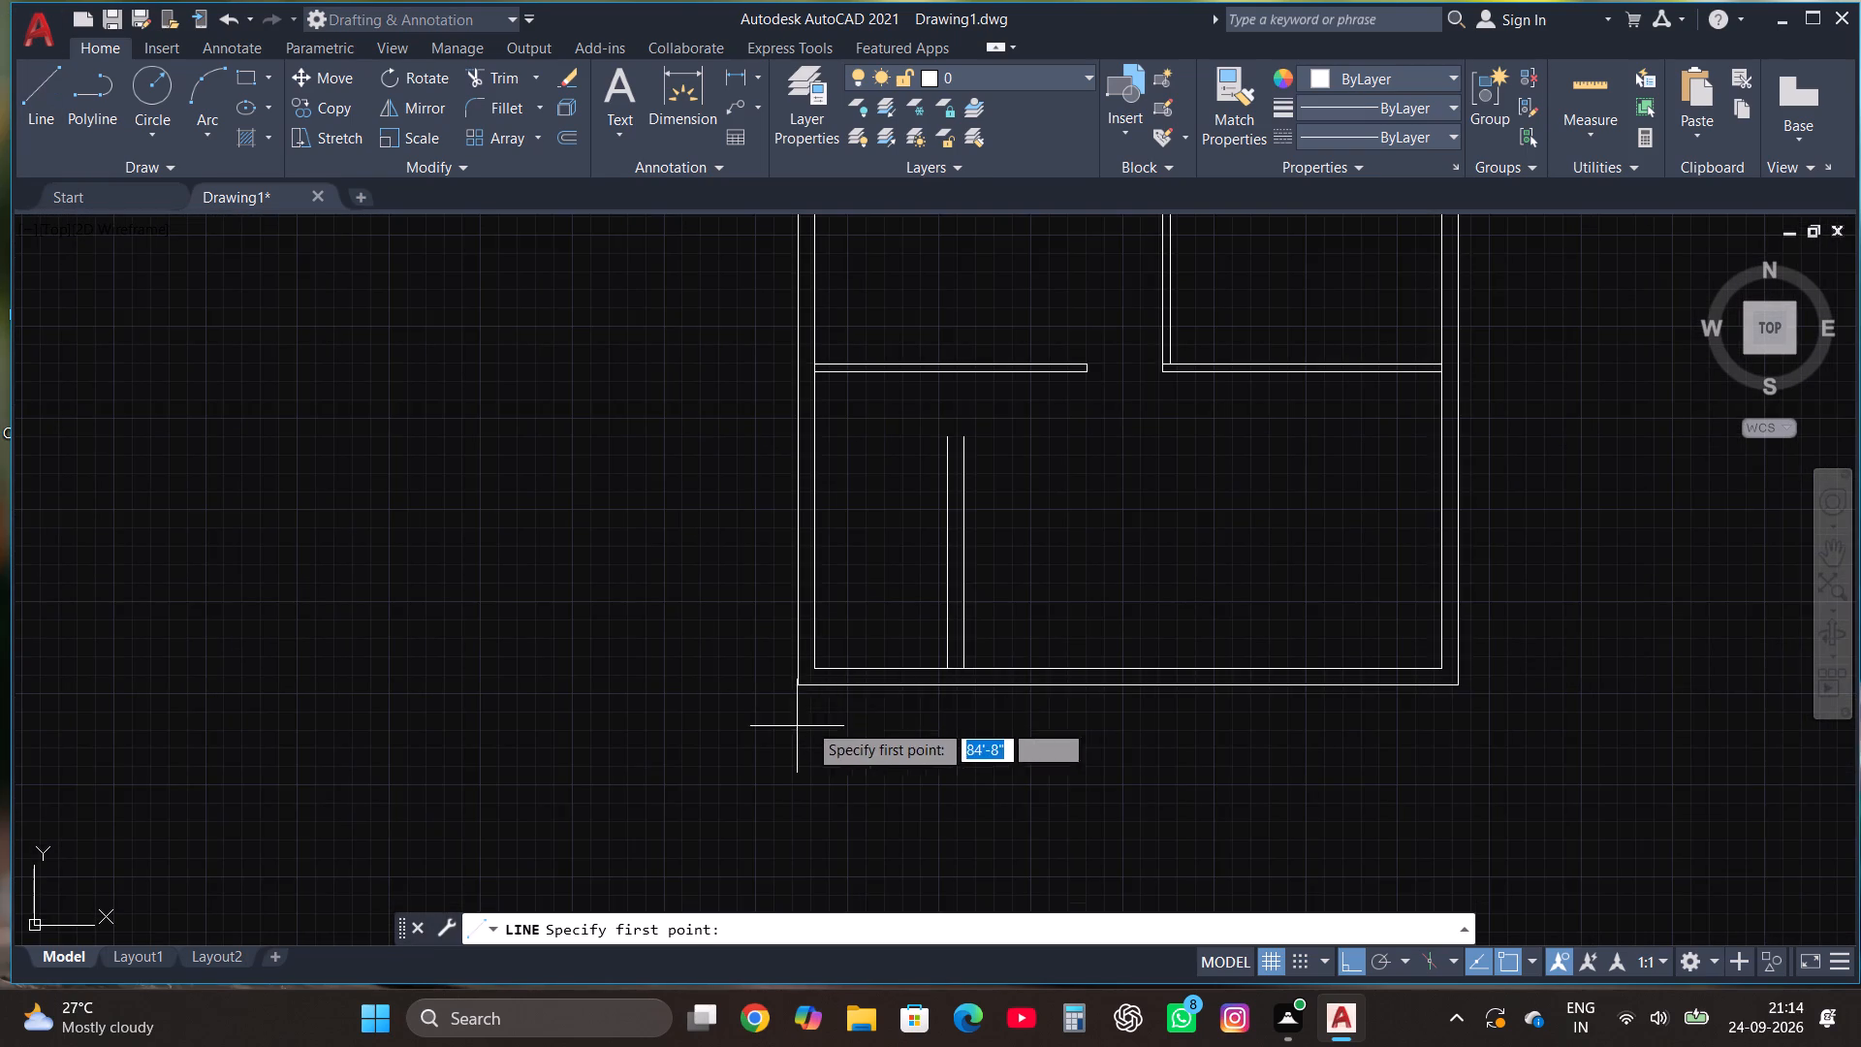
{"action": "scroll", "coordinate": [866, 620], "scroll_direction": "up", "scroll_amount": 1}
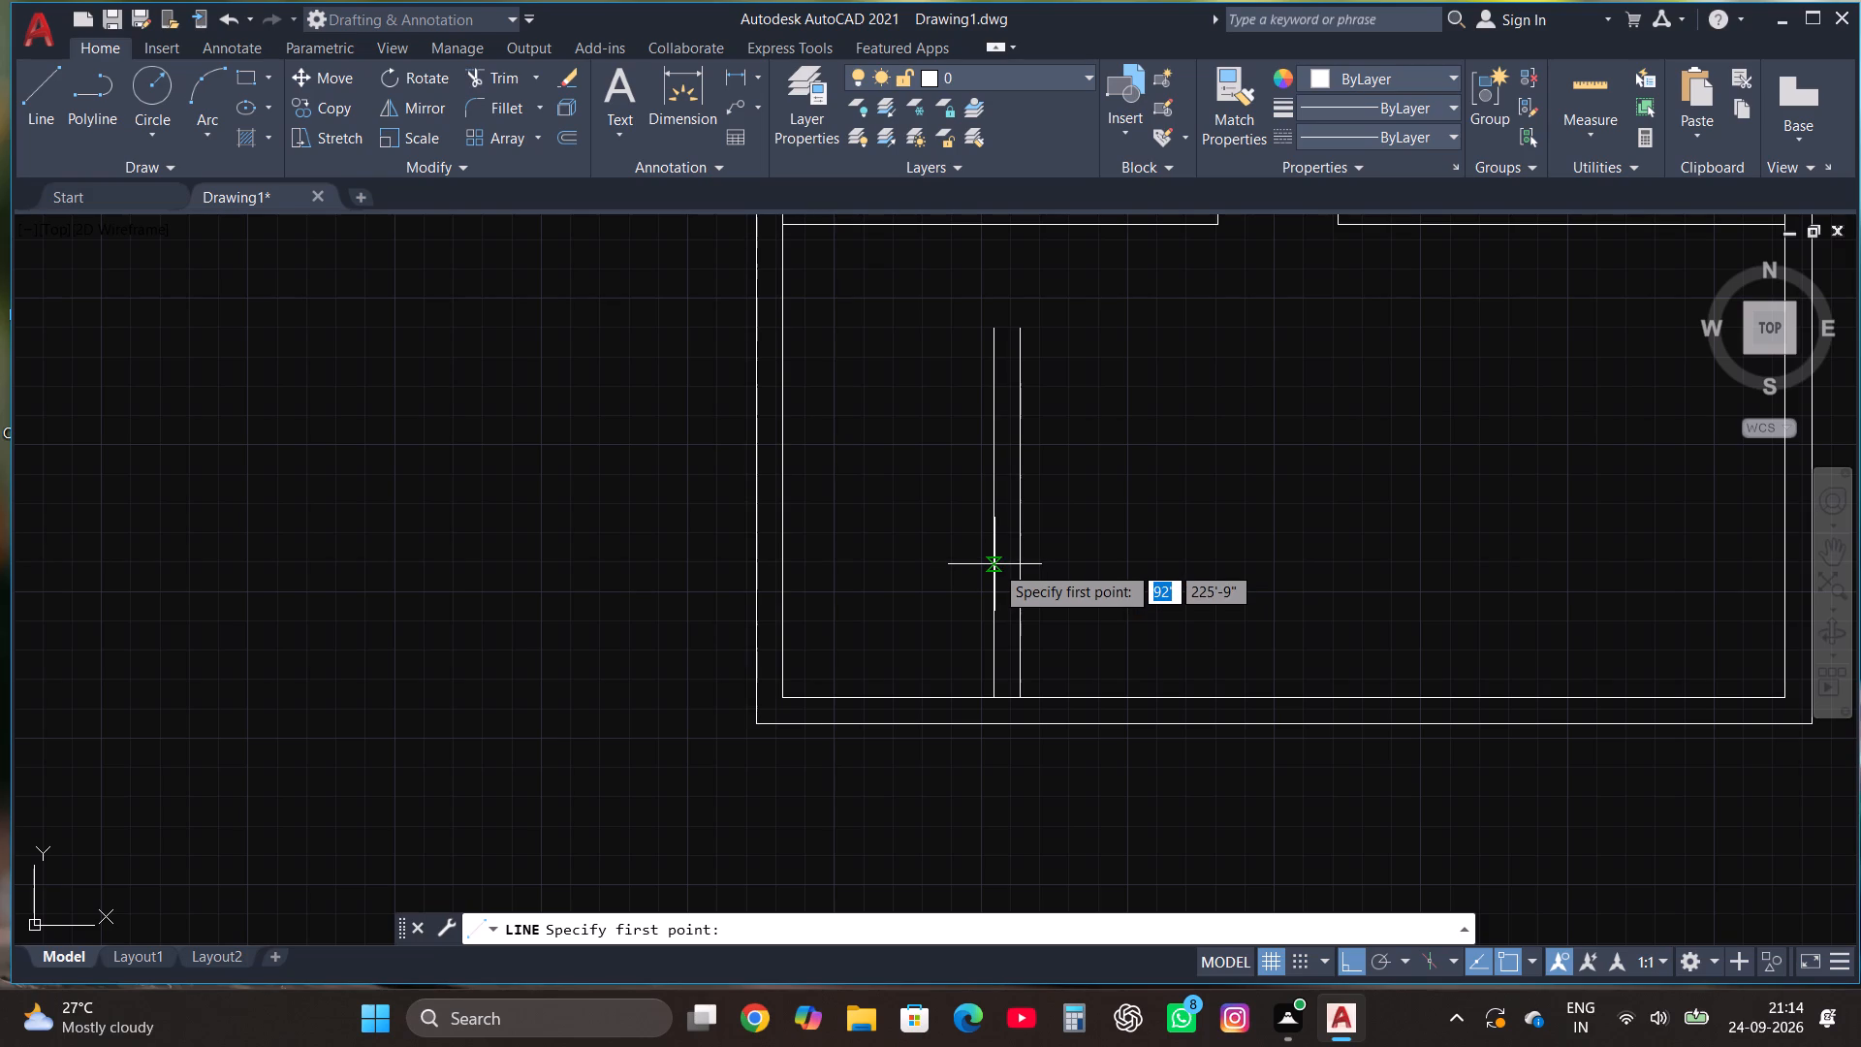
{"action": "left_click", "coordinate": [994, 561]}
{"action": "left_click", "coordinate": [653, 553]}
{"action": "key", "text": "Escape"}
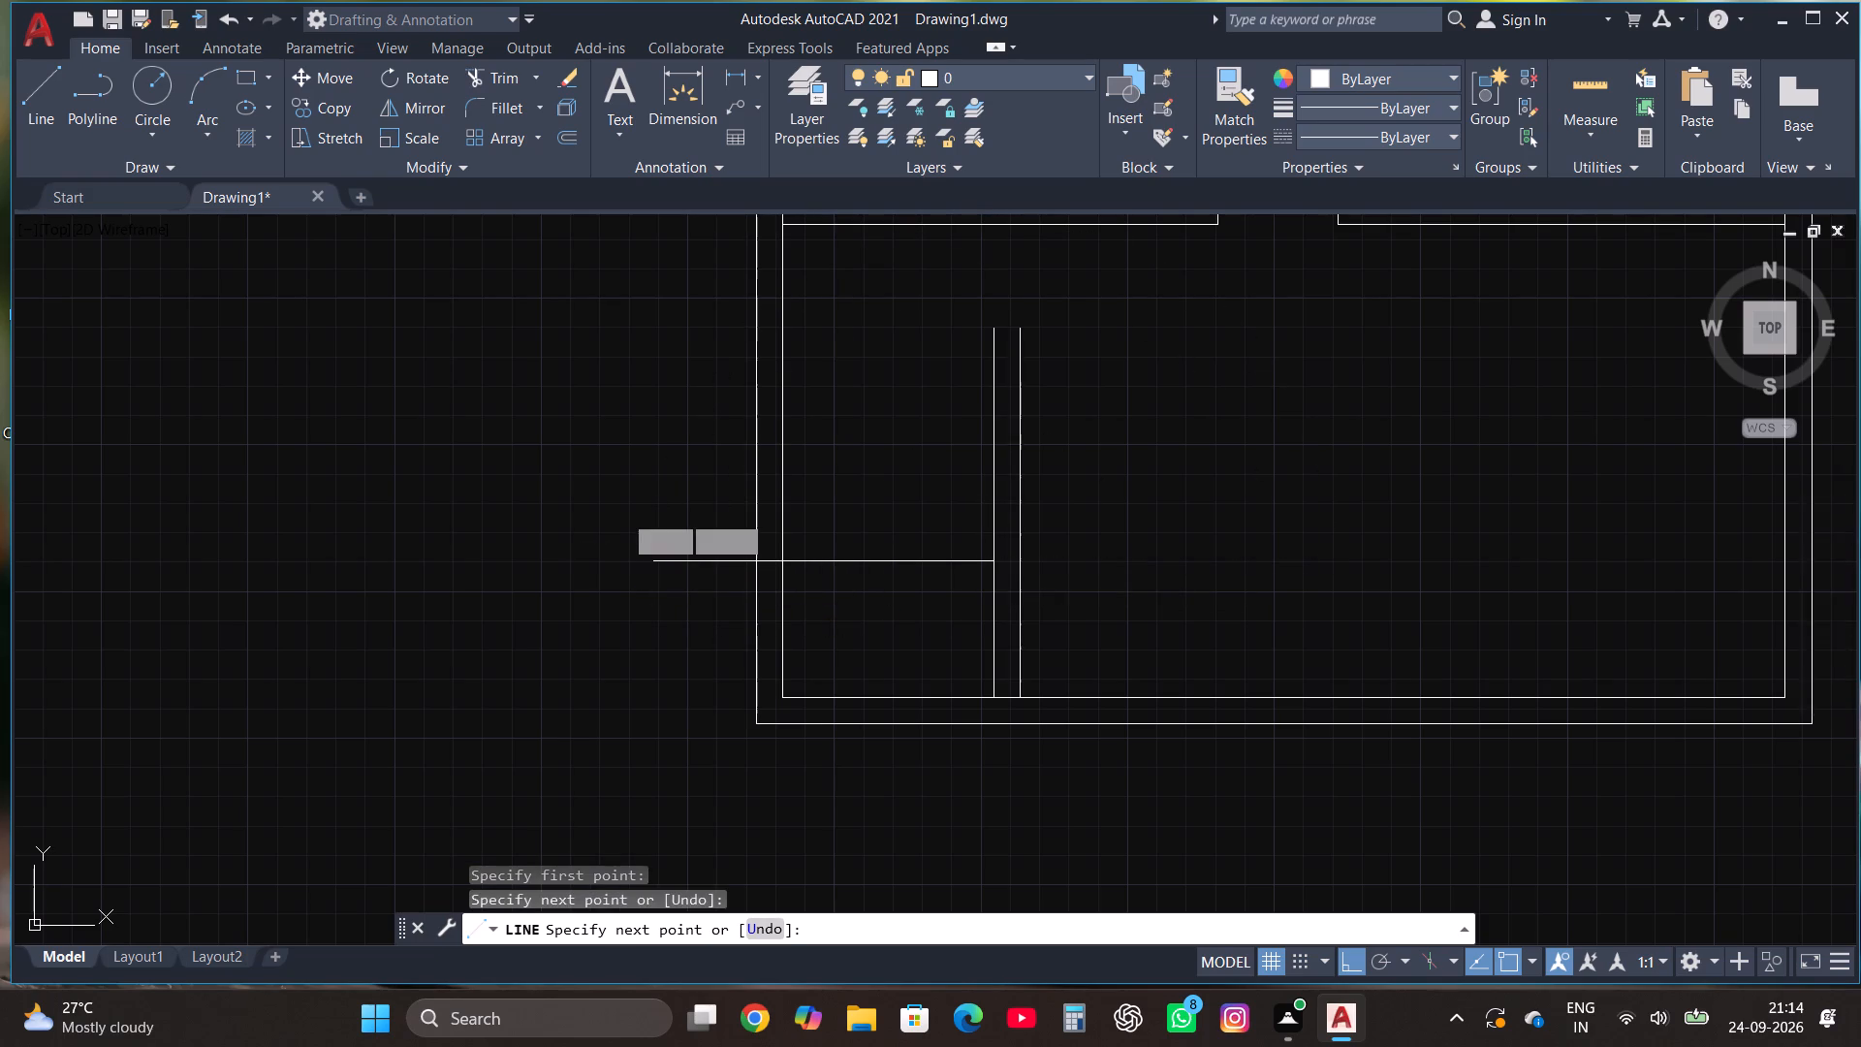
Trim the new horizontal line back to the inner face of the plan's left outer wall.
{"action": "left_click", "coordinate": [498, 74]}
{"action": "scroll", "coordinate": [707, 571], "scroll_direction": "up", "scroll_amount": 1}
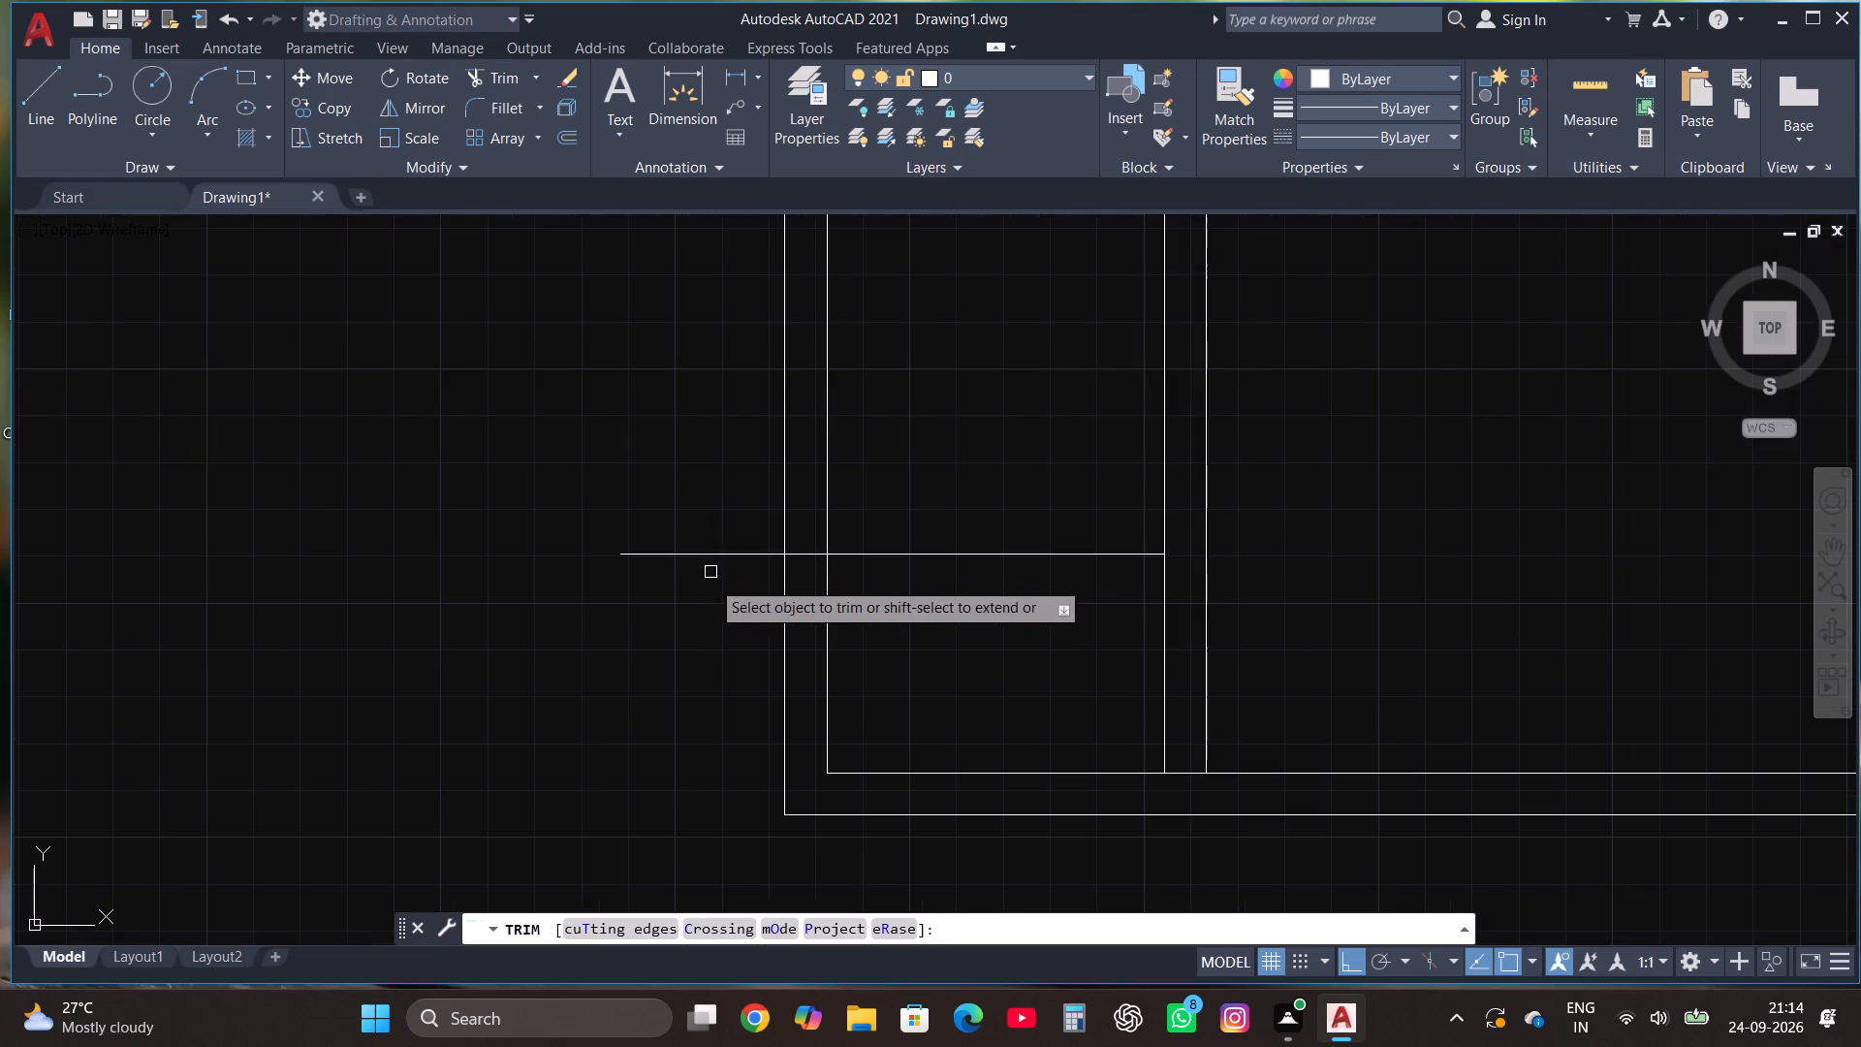
{"action": "left_click", "coordinate": [713, 585]}
{"action": "left_click", "coordinate": [722, 464]}
{"action": "left_click", "coordinate": [807, 552]}
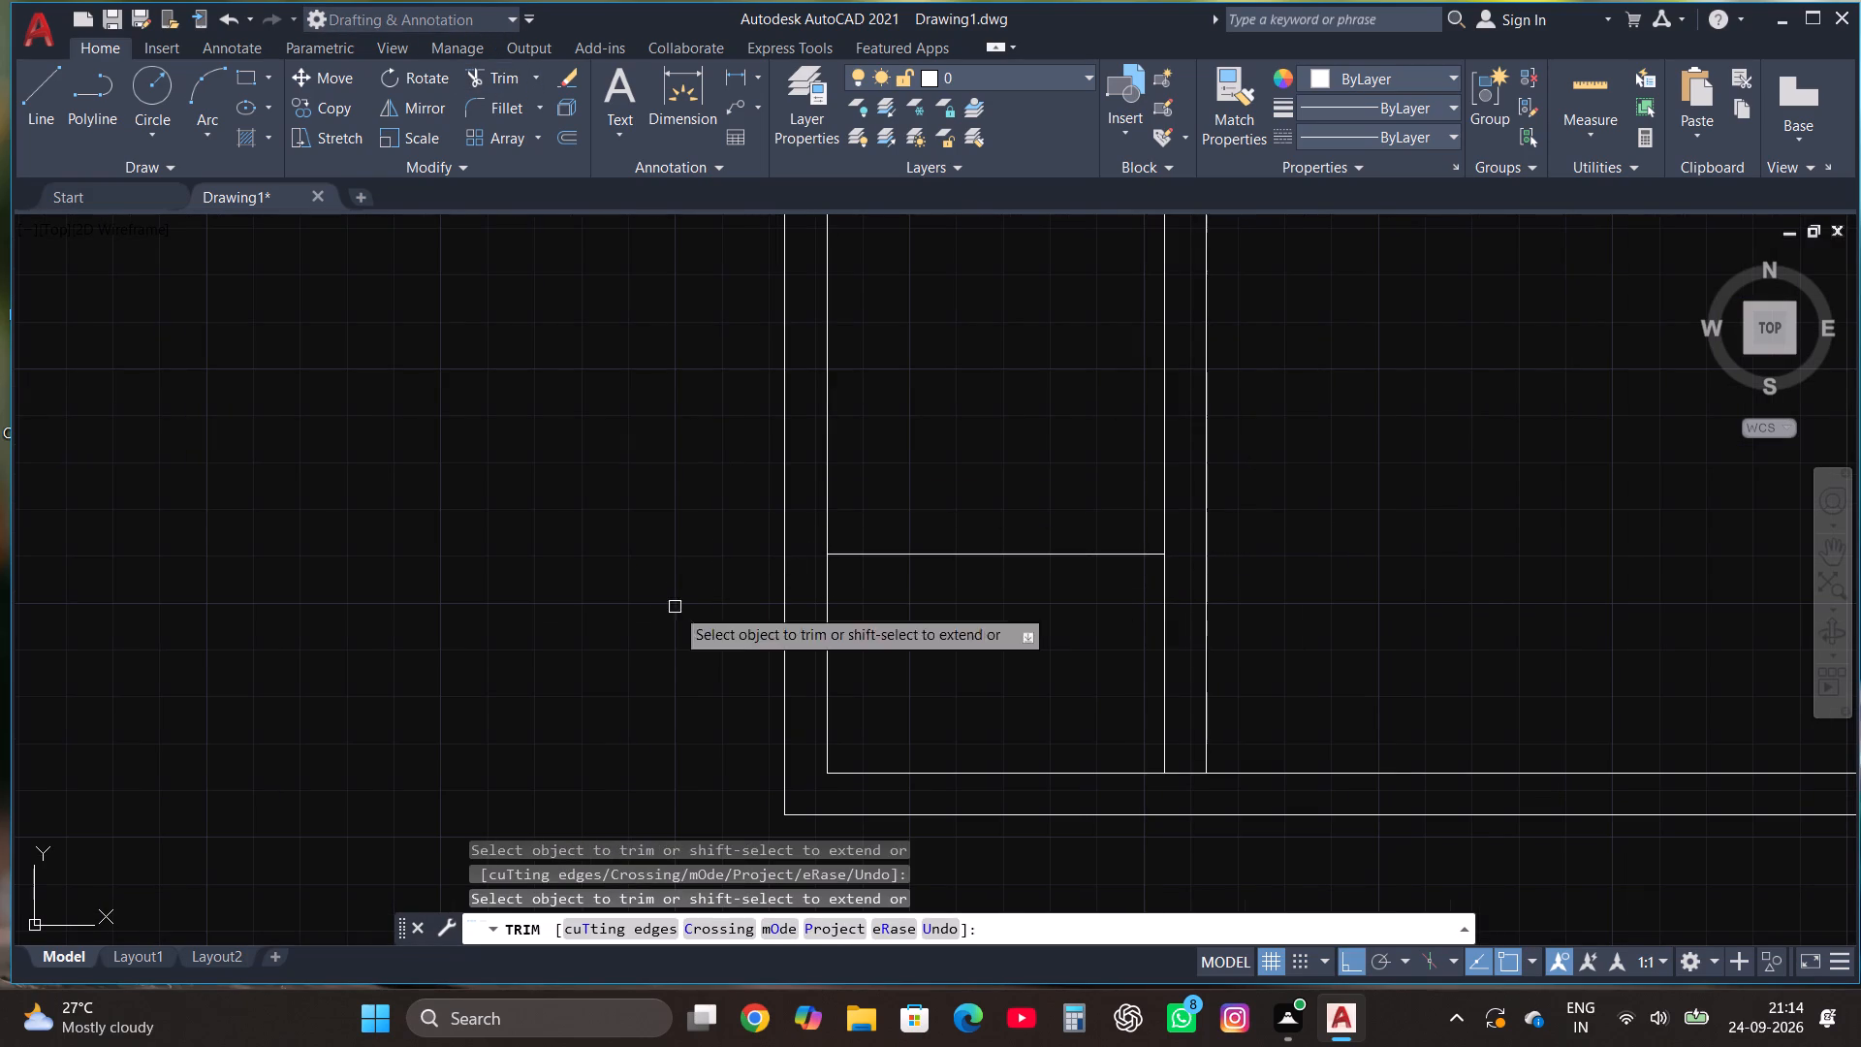
{"action": "key", "text": "Escape"}
Draw a vertical line about 7' upward from near the middle of the short horizontal line.
{"action": "scroll", "coordinate": [654, 620], "scroll_direction": "down", "scroll_amount": 1}
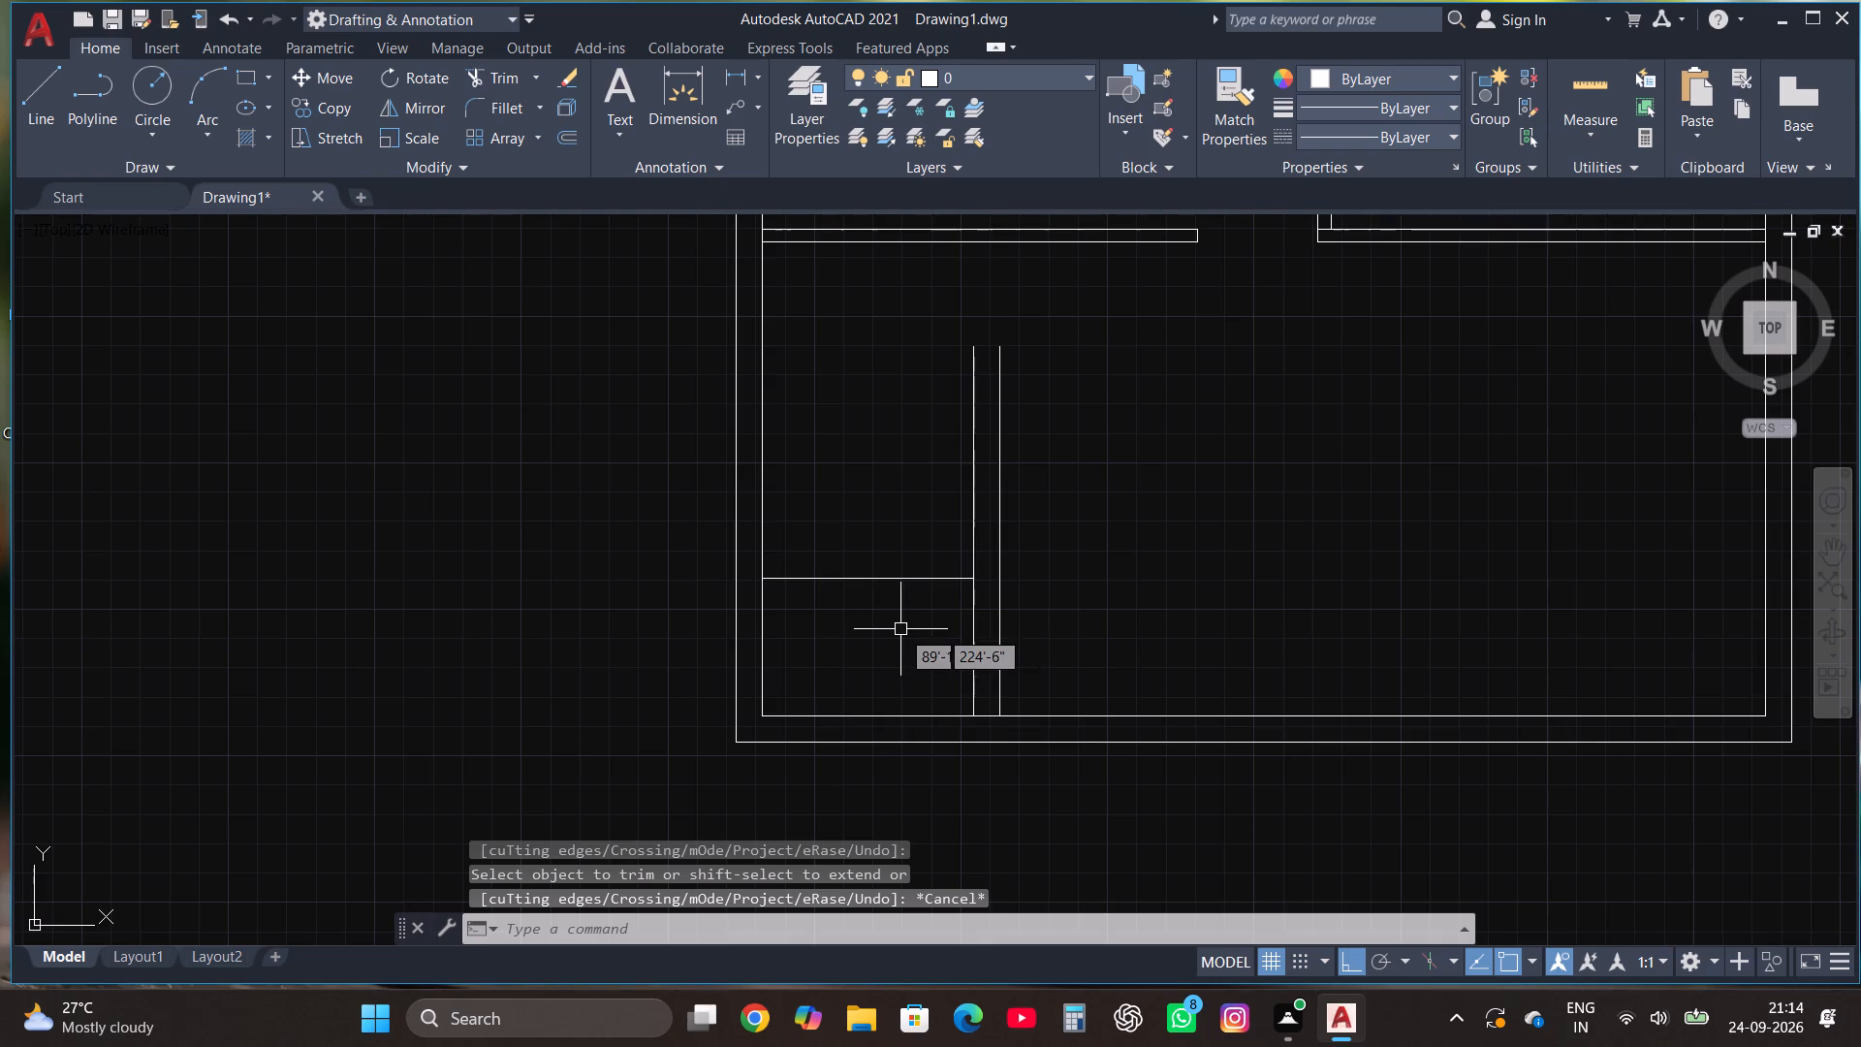
{"action": "scroll", "coordinate": [900, 629], "scroll_direction": "down", "scroll_amount": 1}
{"action": "scroll", "coordinate": [950, 484], "scroll_direction": "up", "scroll_amount": 1}
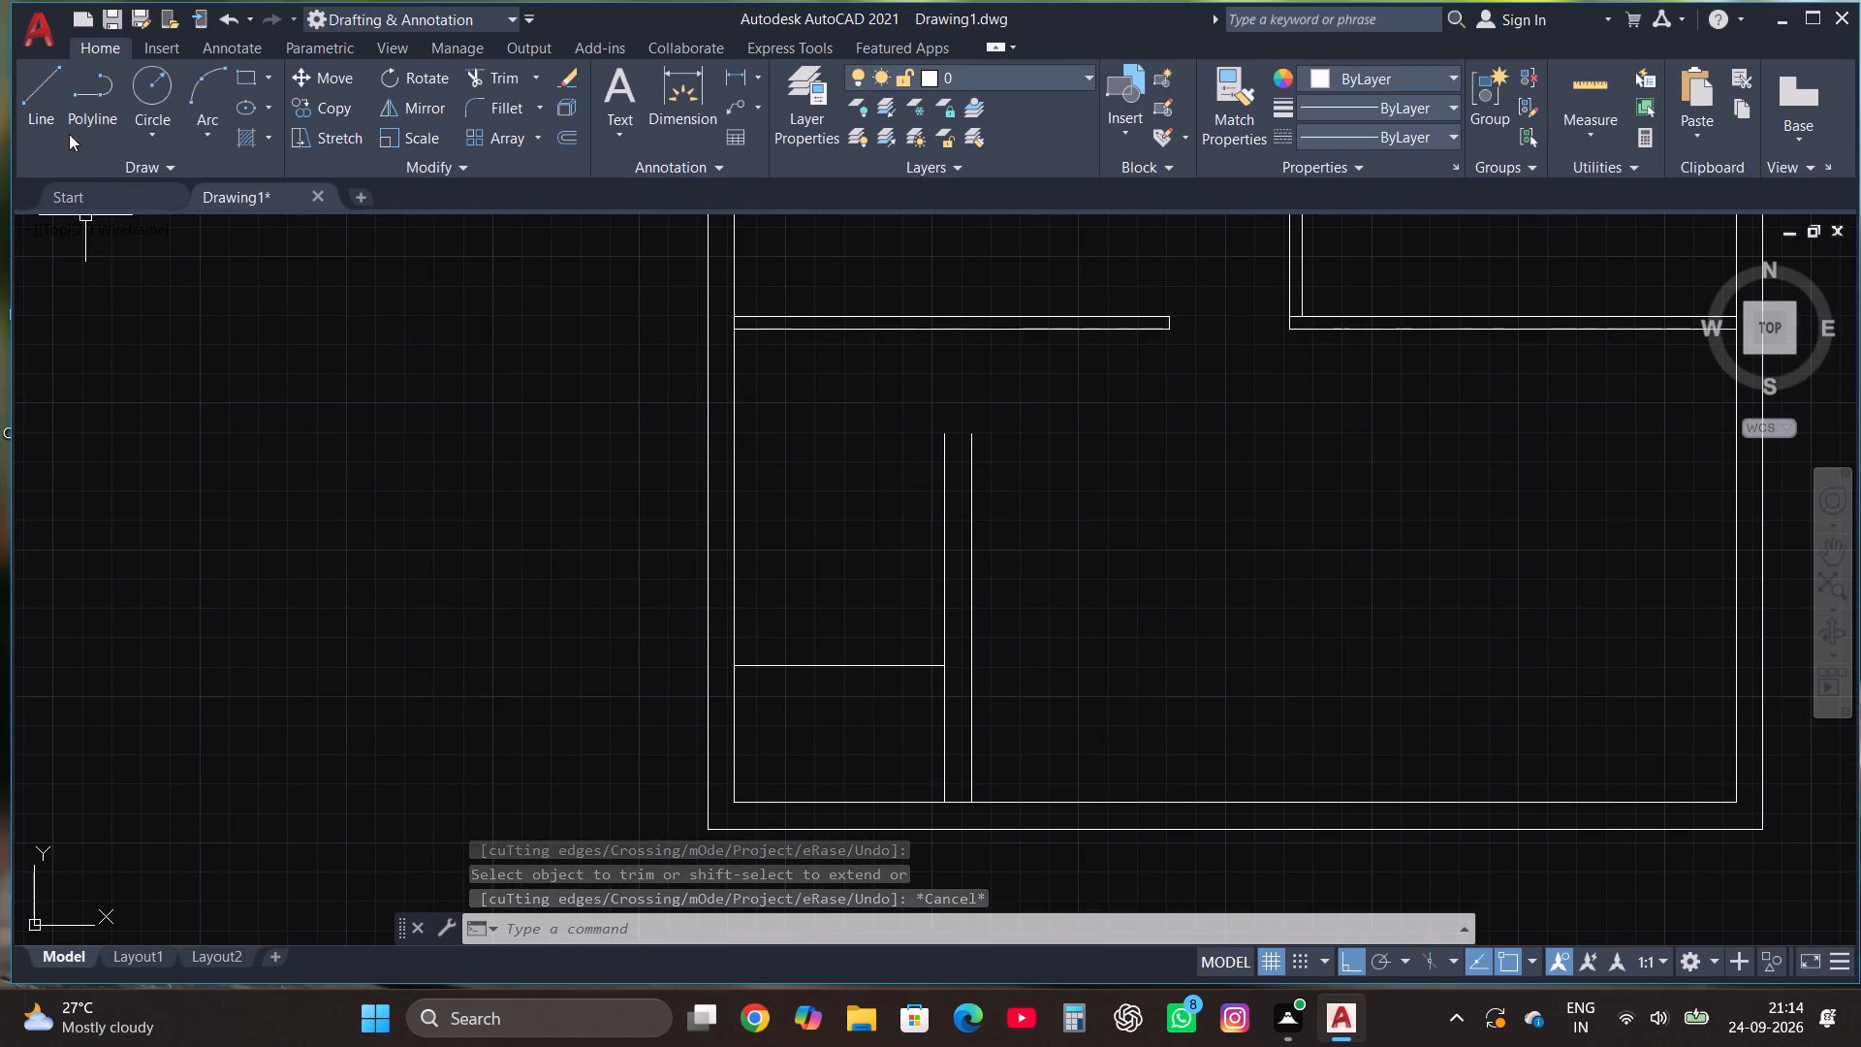
{"action": "left_click", "coordinate": [53, 103]}
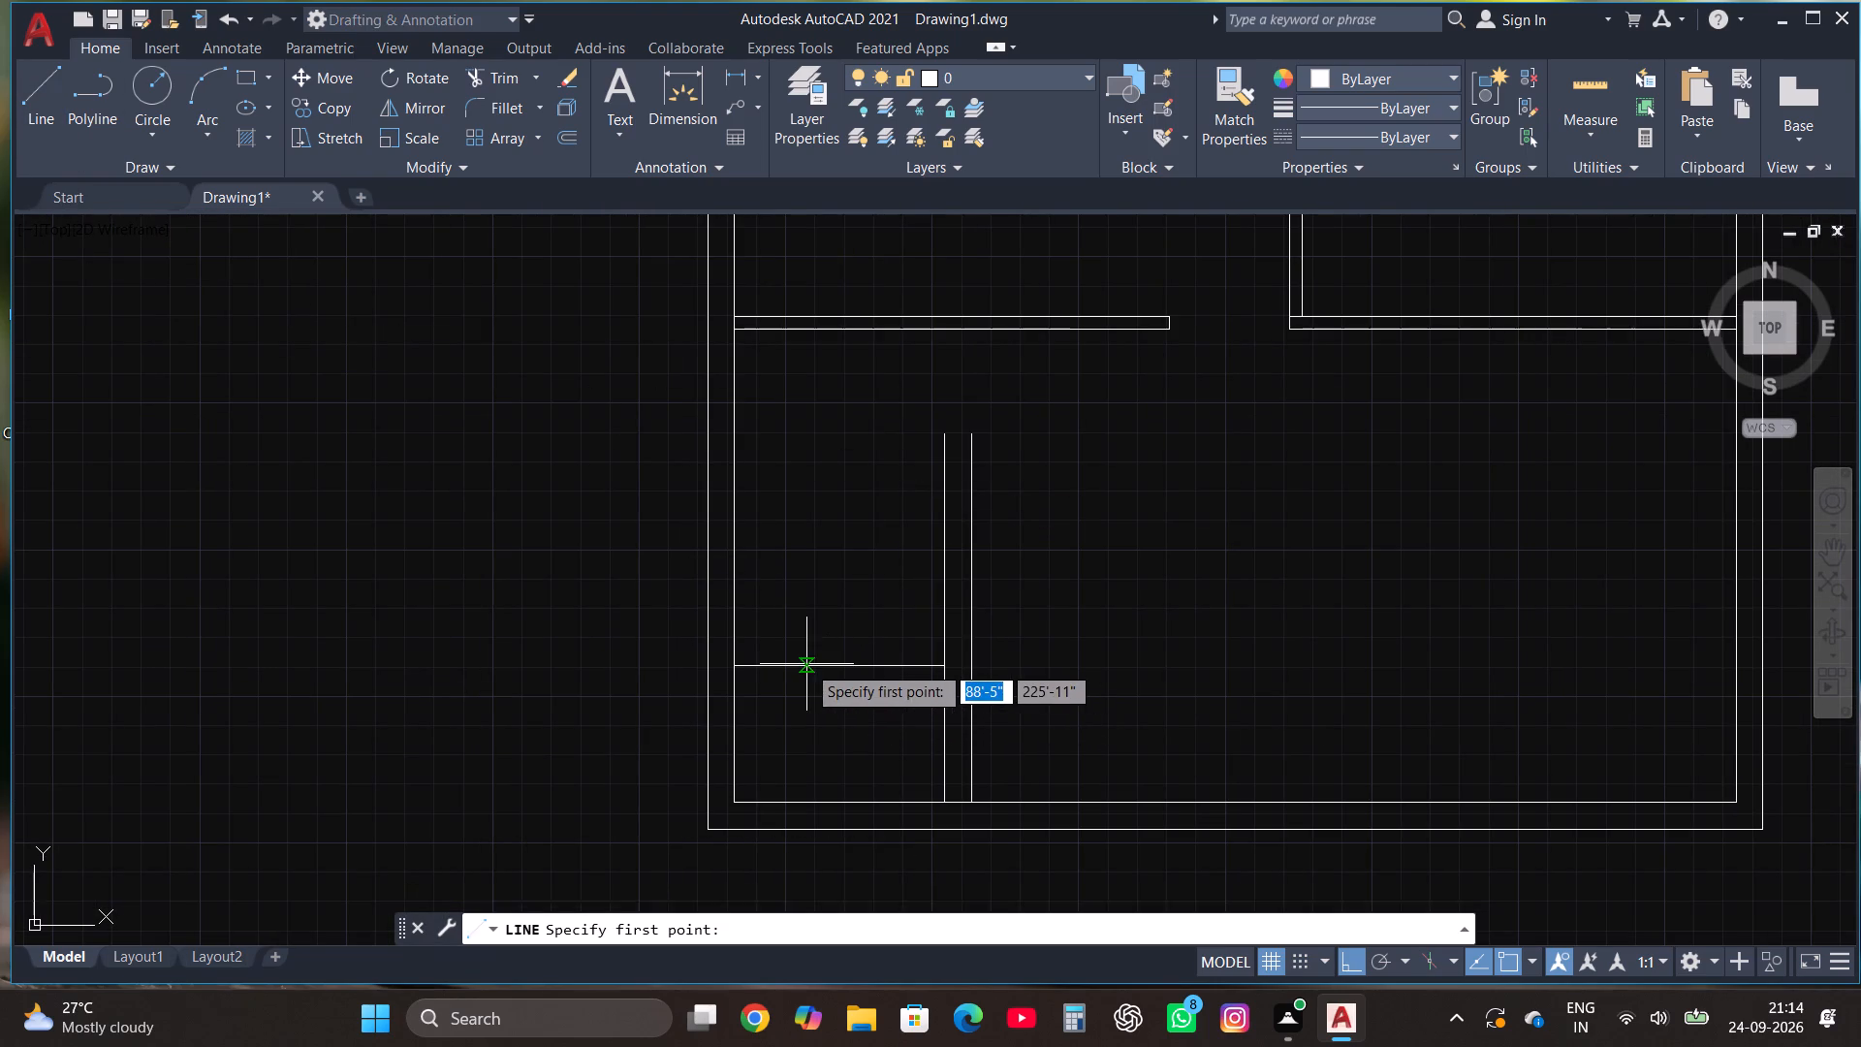
{"action": "left_click", "coordinate": [841, 668]}
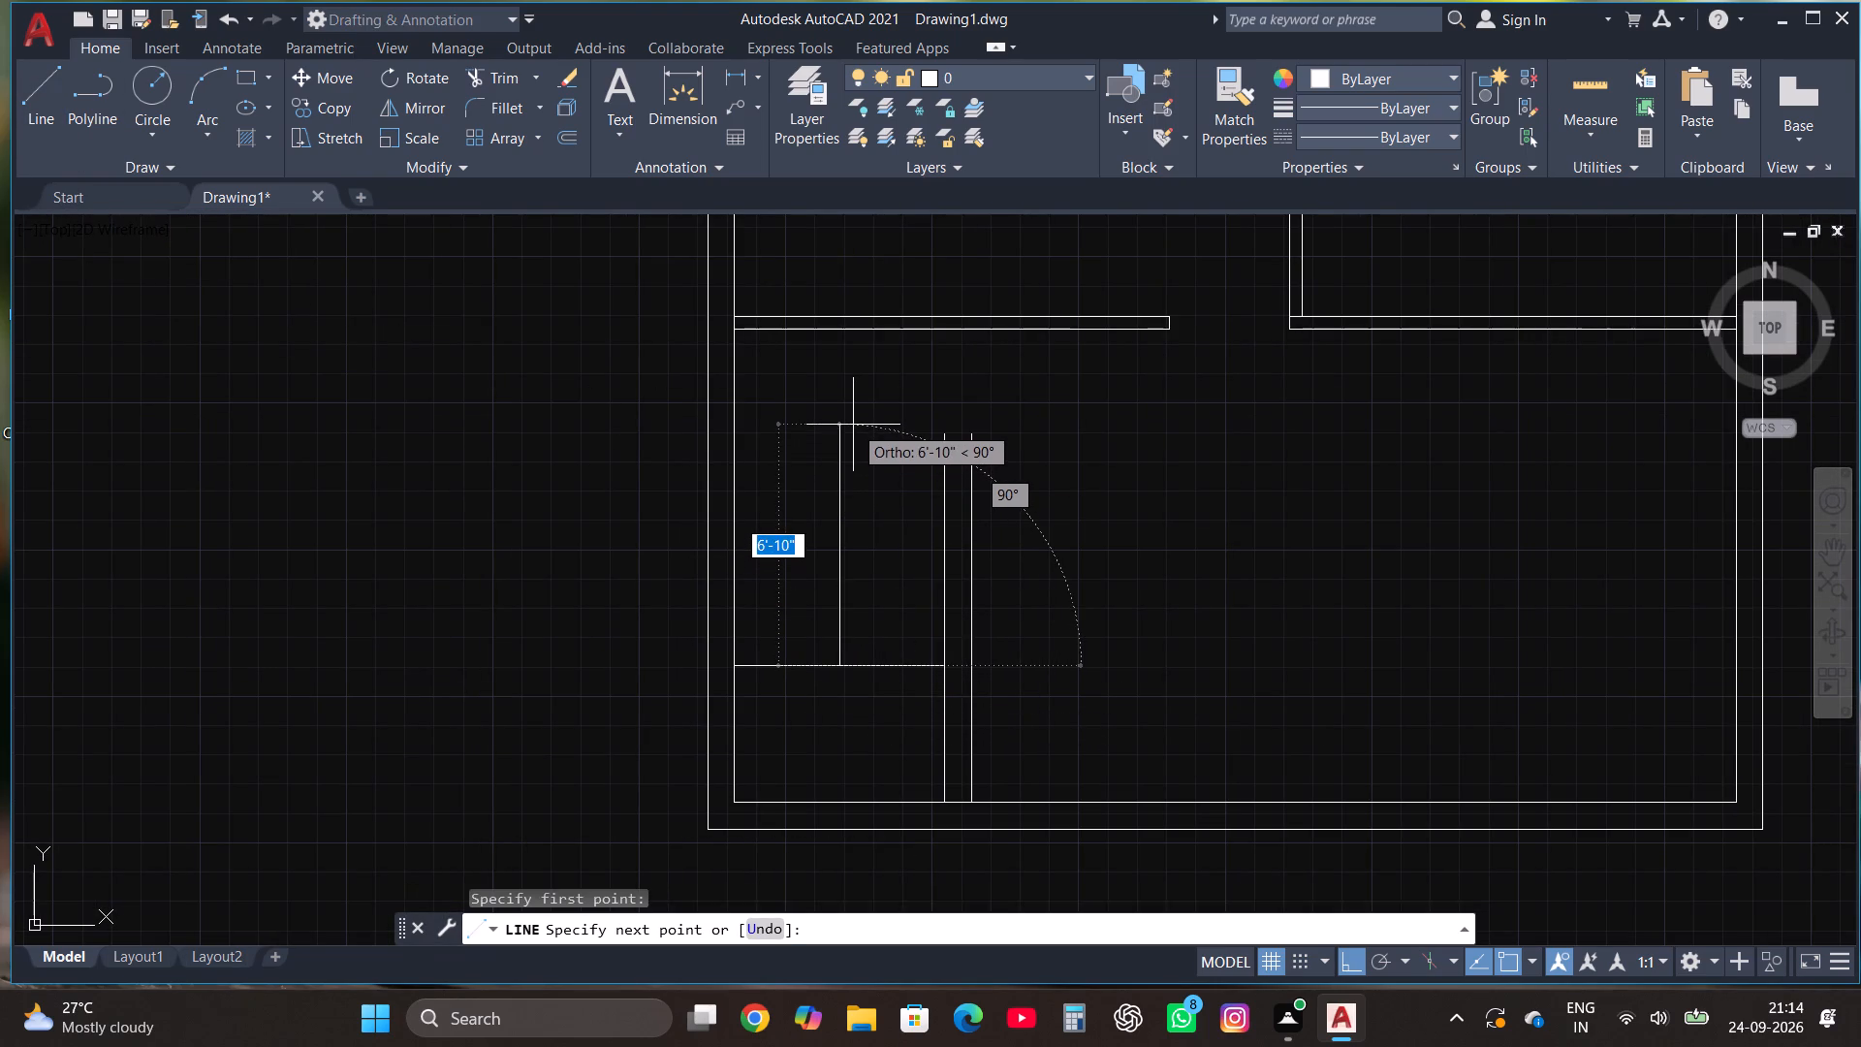
{"action": "left_click", "coordinate": [853, 418]}
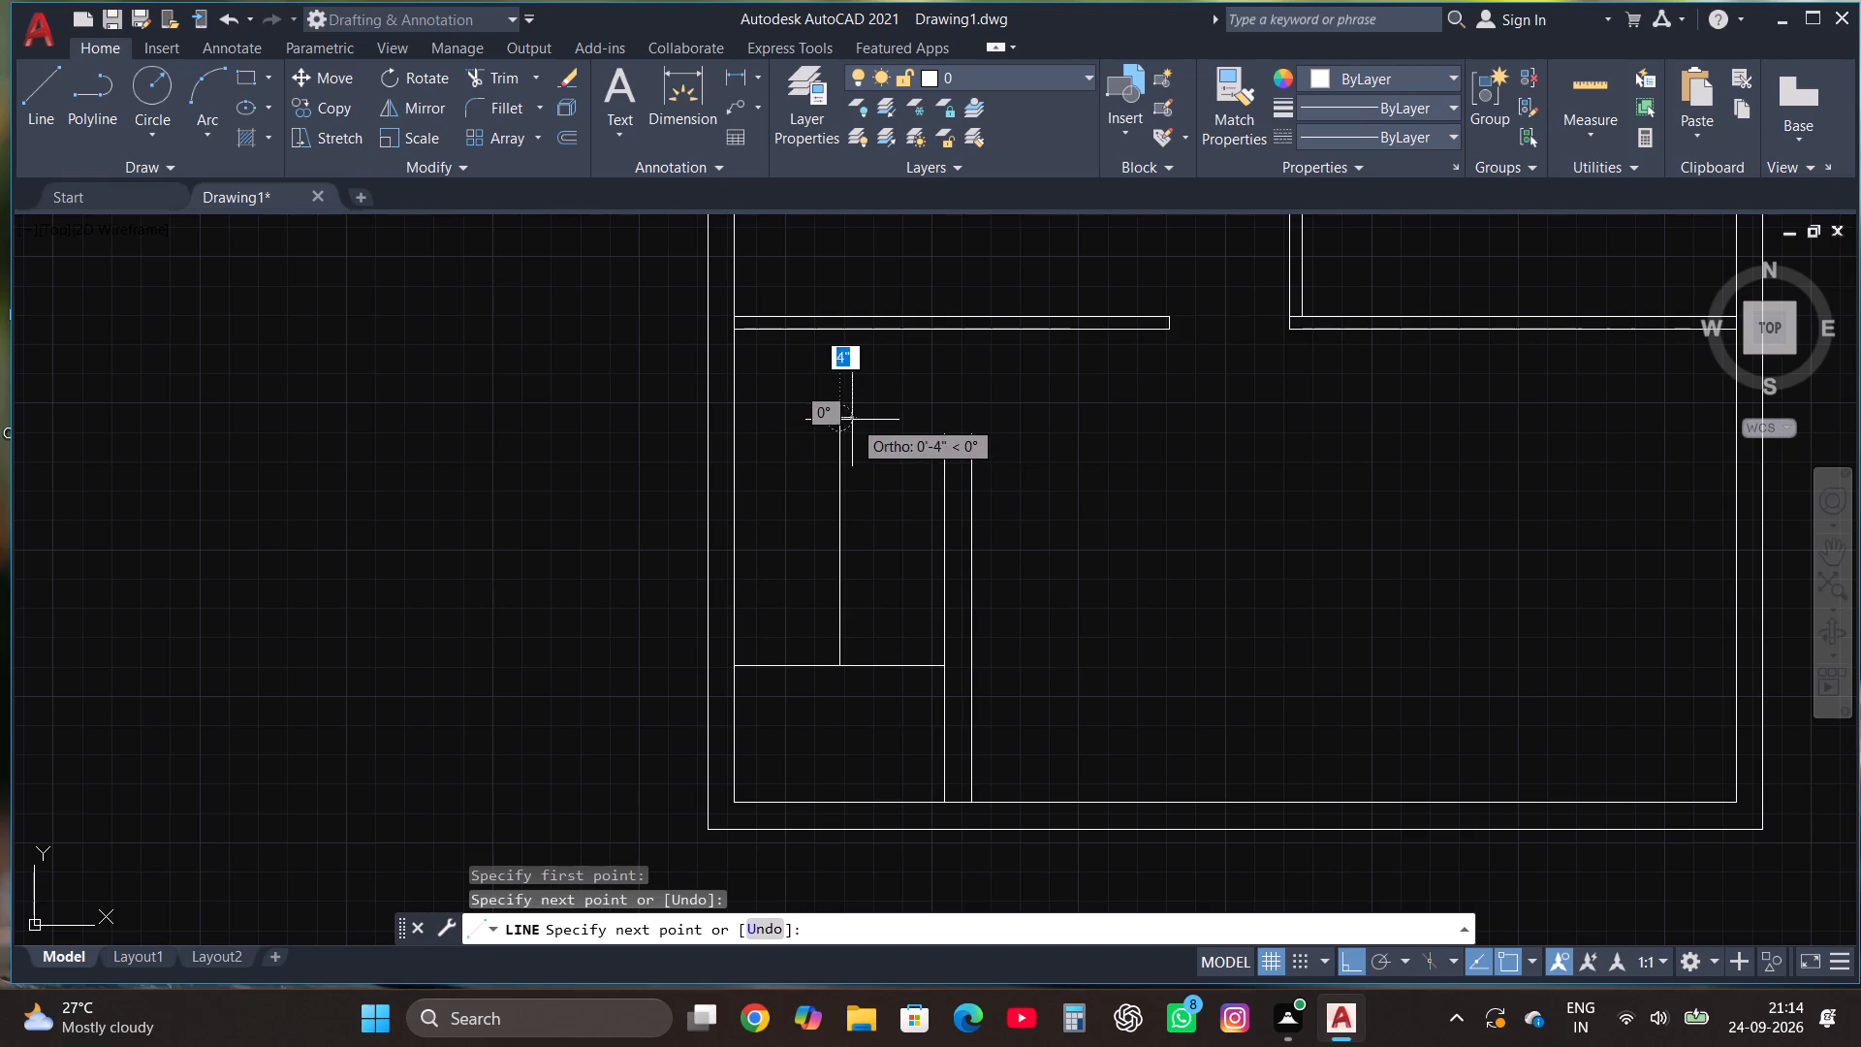
{"action": "key", "text": "Escape"}
Copy the new middle vertical line 1" to the right.
{"action": "left_click", "coordinate": [840, 505]}
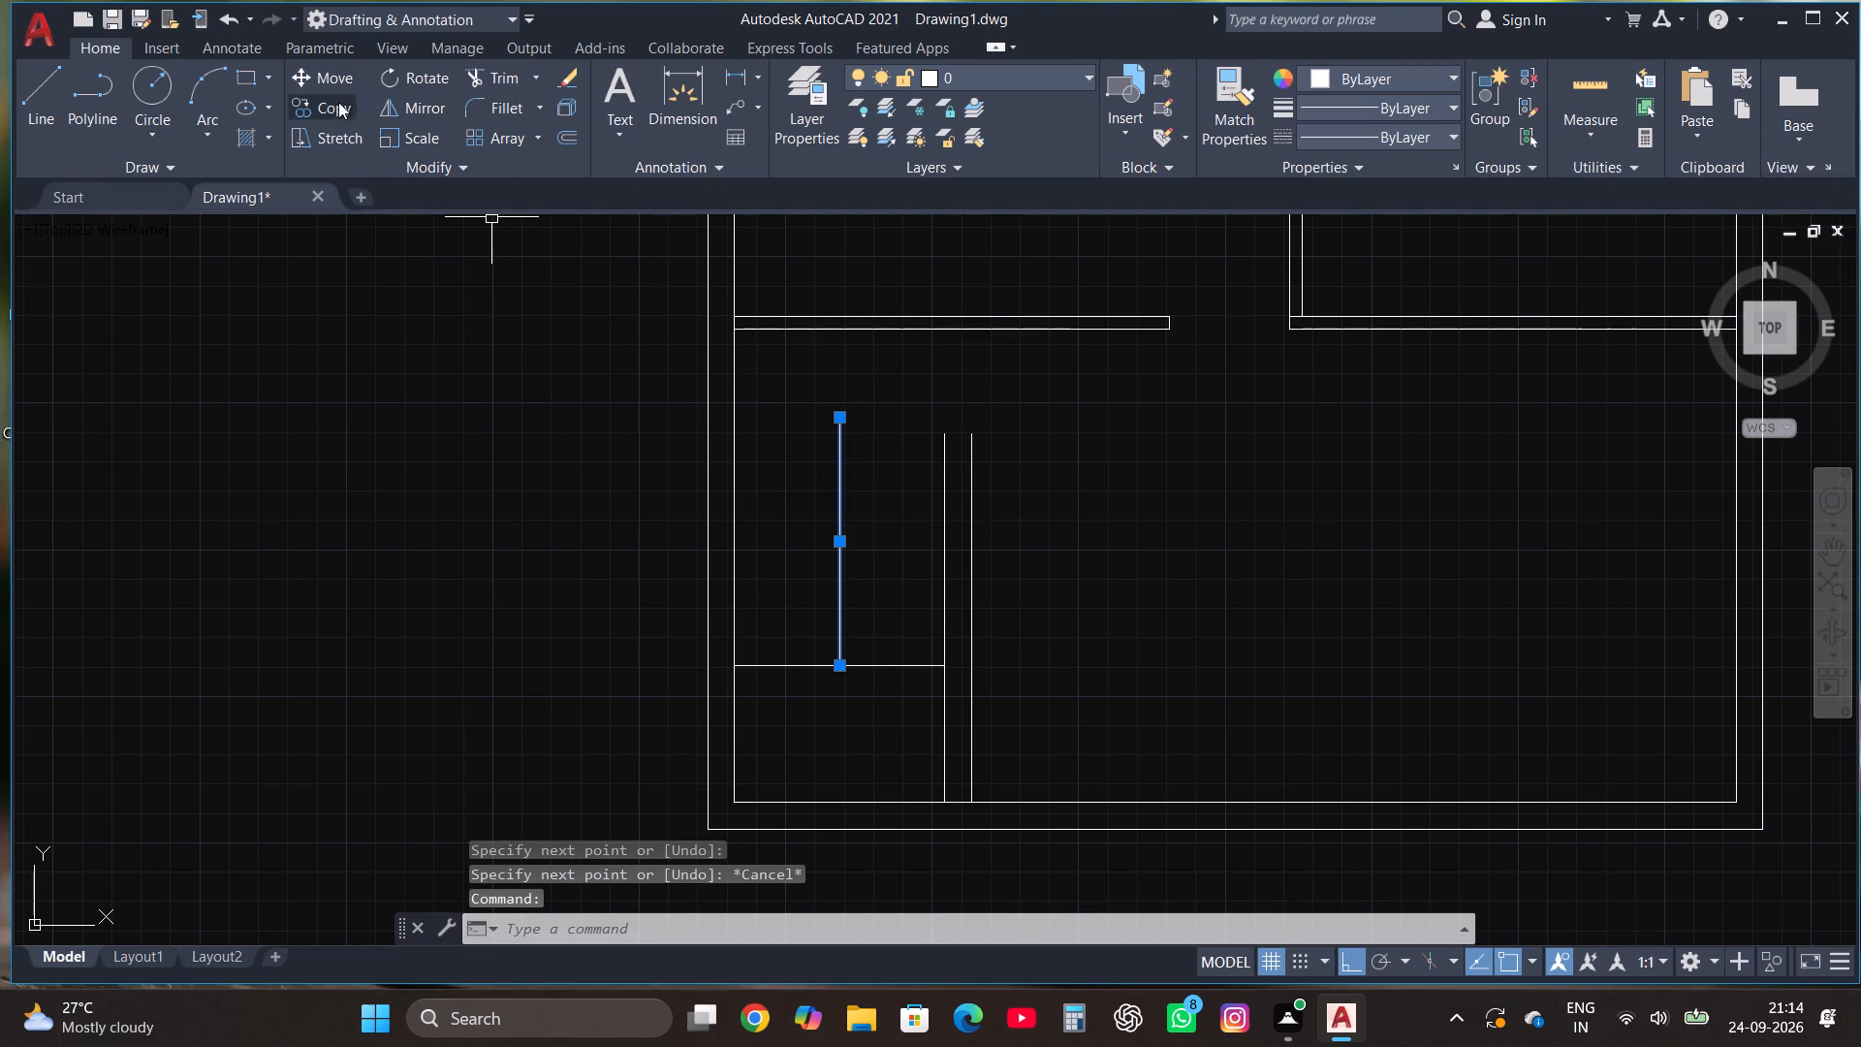
{"action": "left_click", "coordinate": [329, 110]}
{"action": "scroll", "coordinate": [827, 562], "scroll_direction": "up", "scroll_amount": 1}
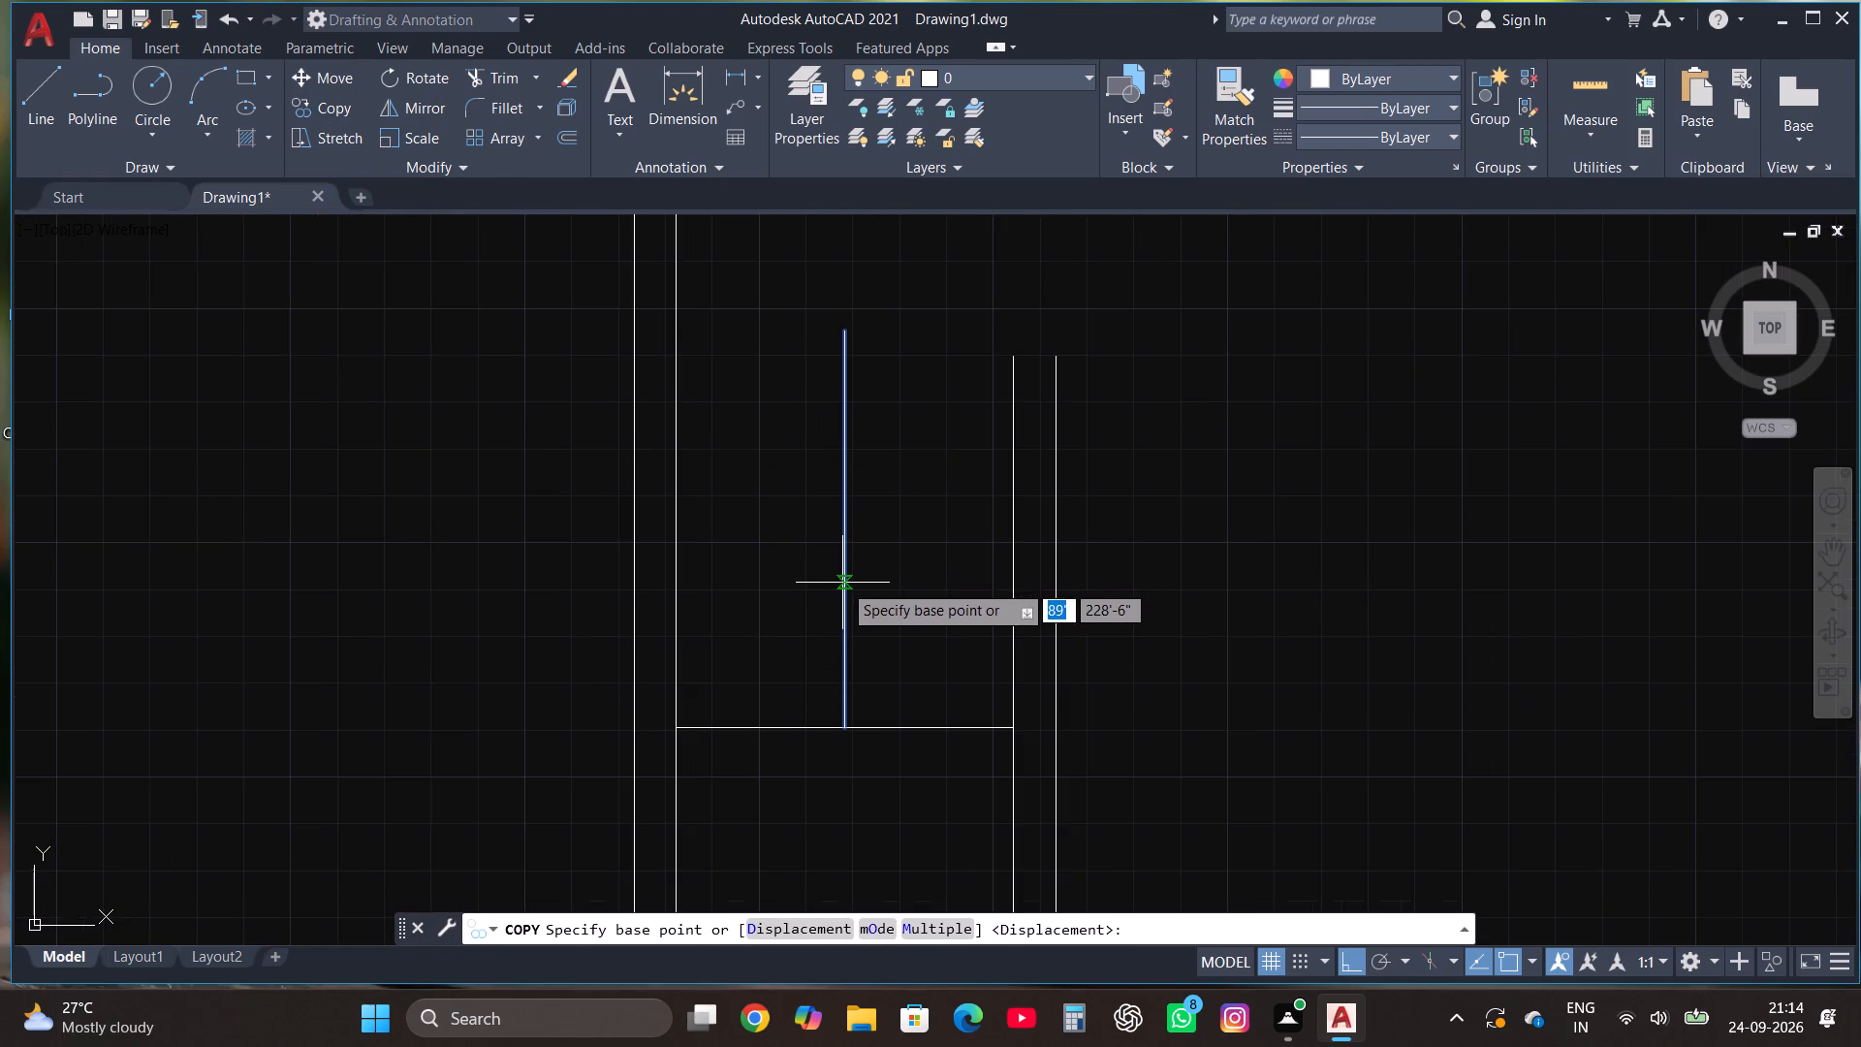
{"action": "left_click", "coordinate": [842, 583]}
{"action": "type", "text": "1\""}
{"action": "key", "text": "Return"}
{"action": "key", "text": "Escape"}
Copy the right-hand line of the narrow middle pair another 1" to the right.
{"action": "scroll", "coordinate": [834, 607], "scroll_direction": "up", "scroll_amount": 1}
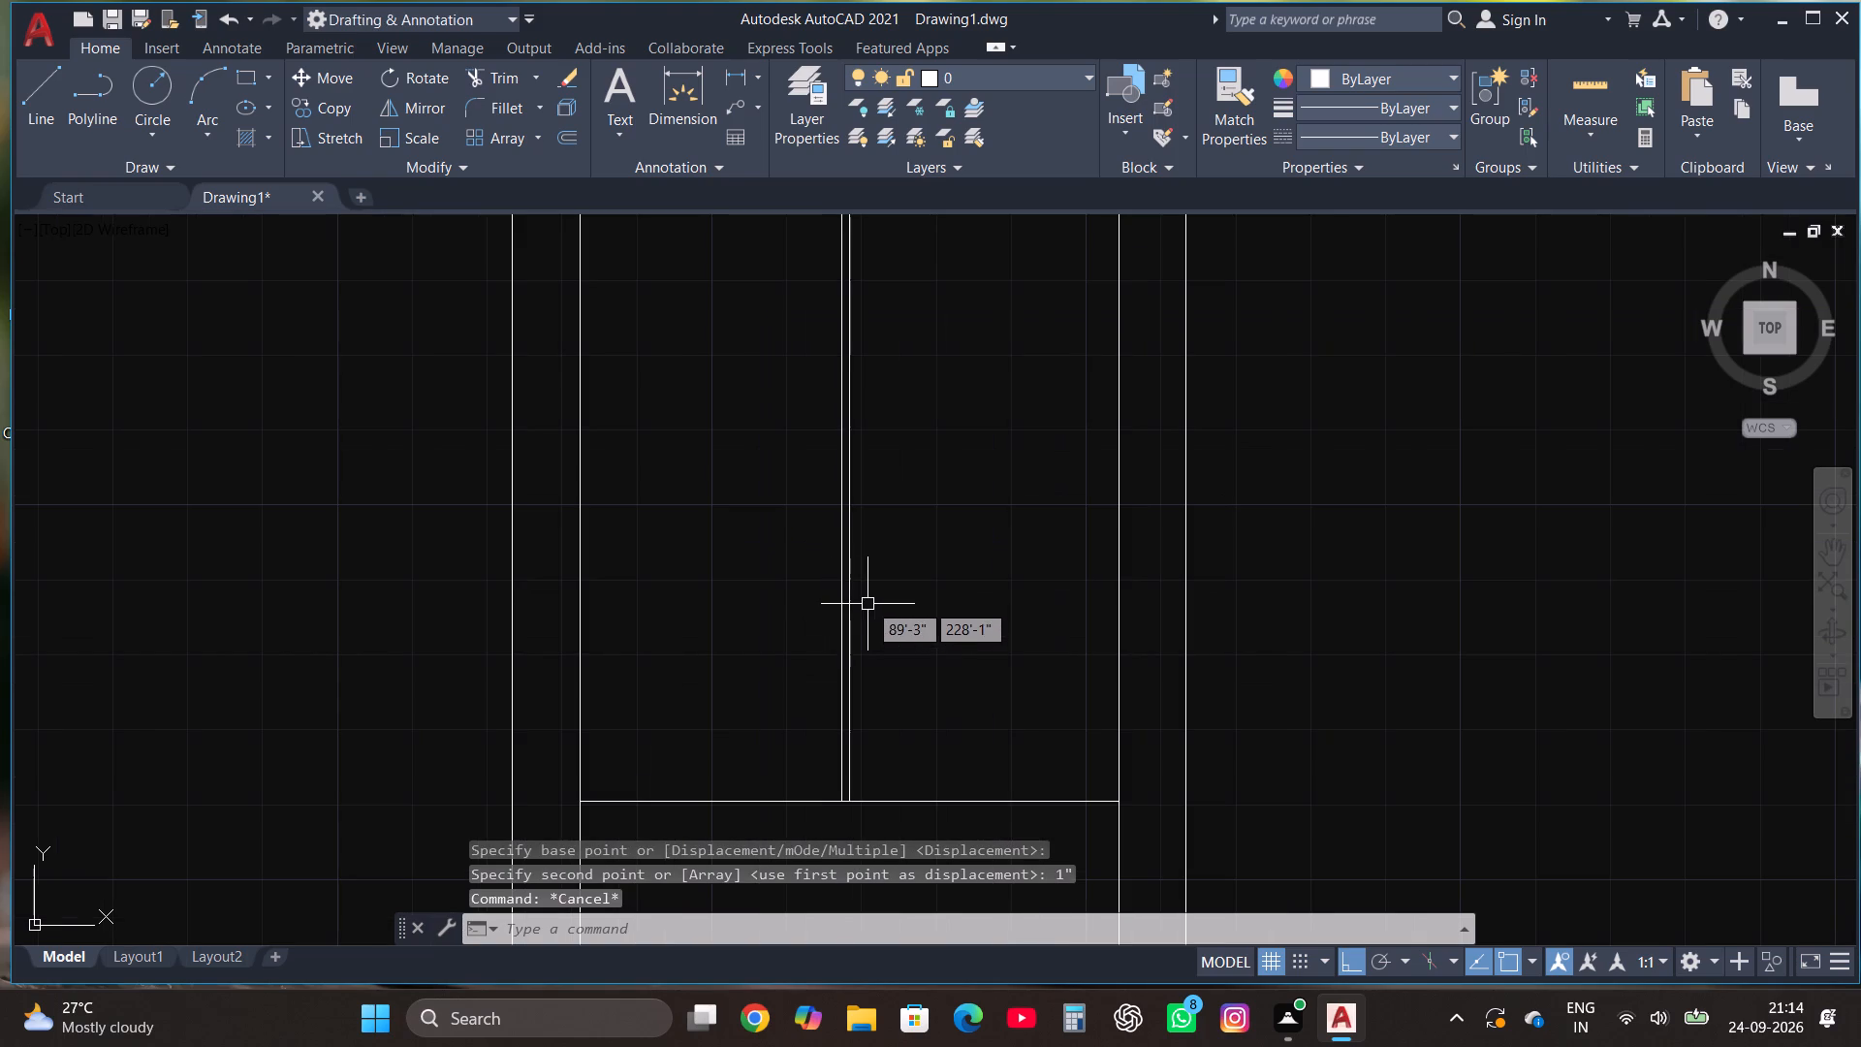
{"action": "left_click", "coordinate": [853, 578]}
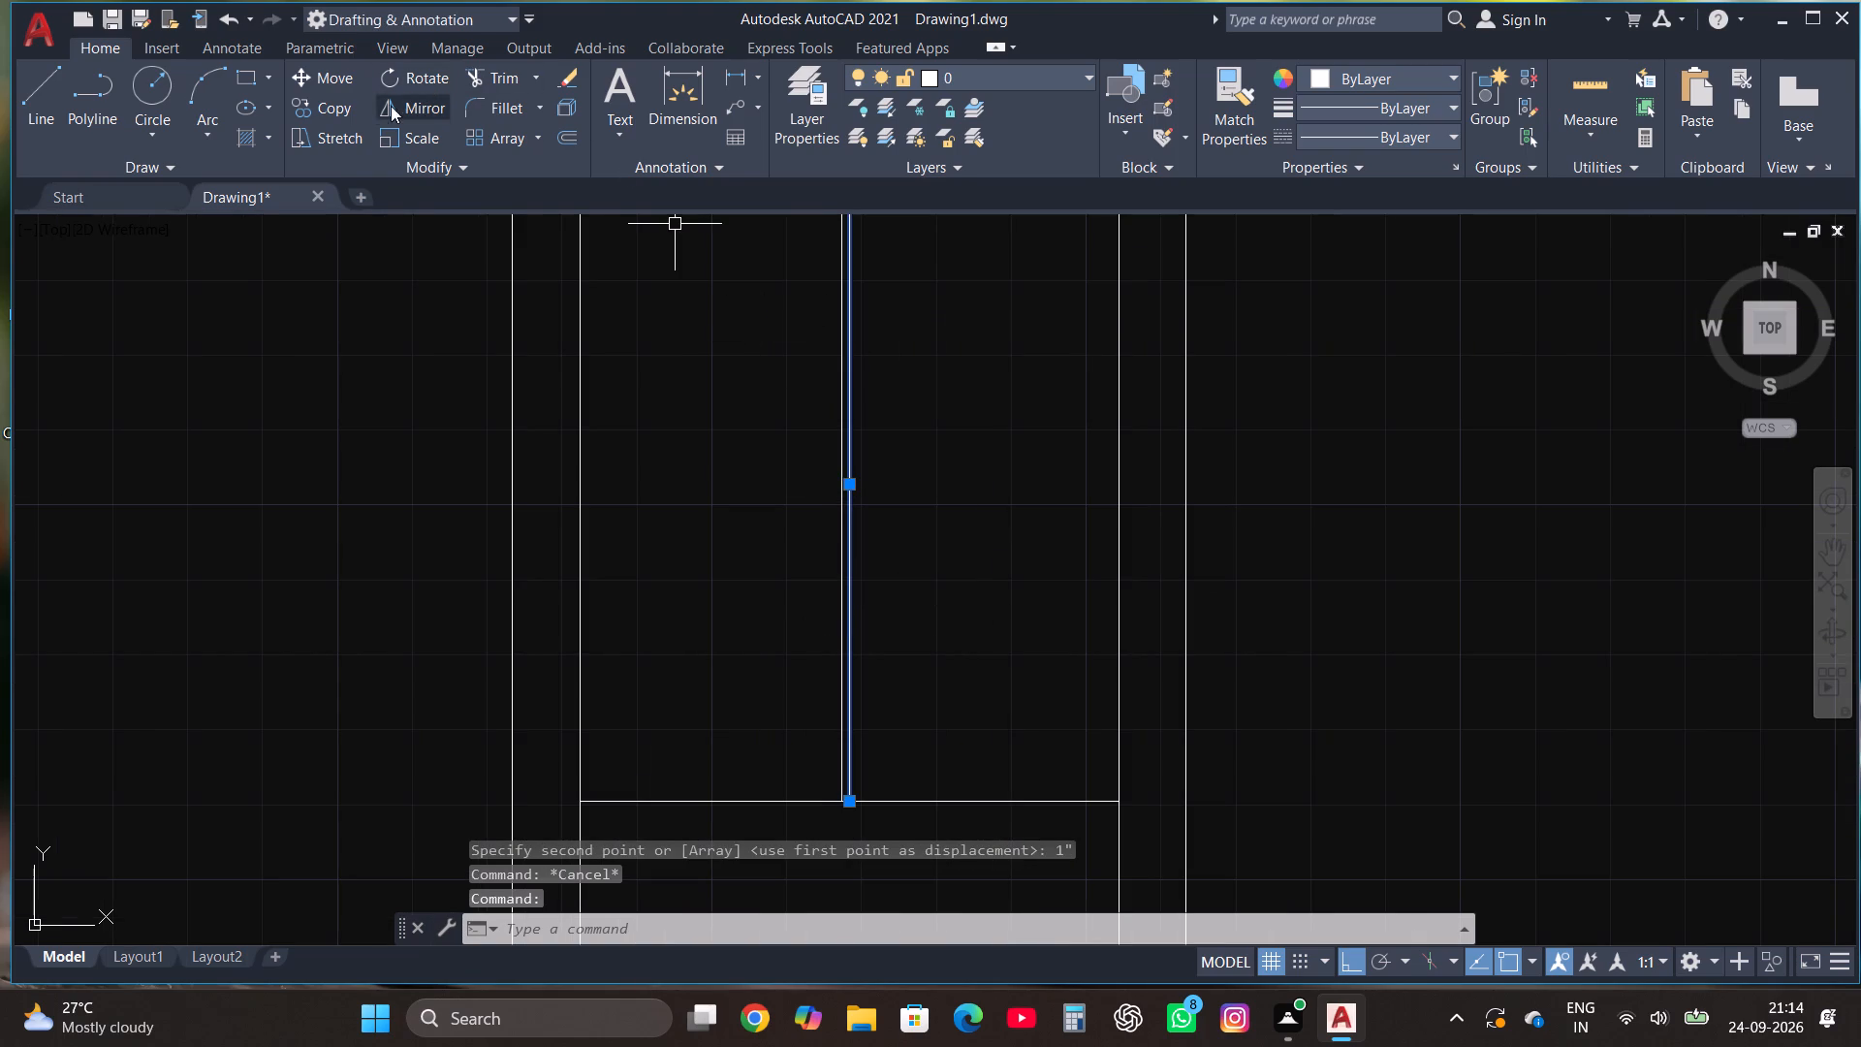
{"action": "left_click", "coordinate": [331, 100]}
{"action": "left_click", "coordinate": [850, 431]}
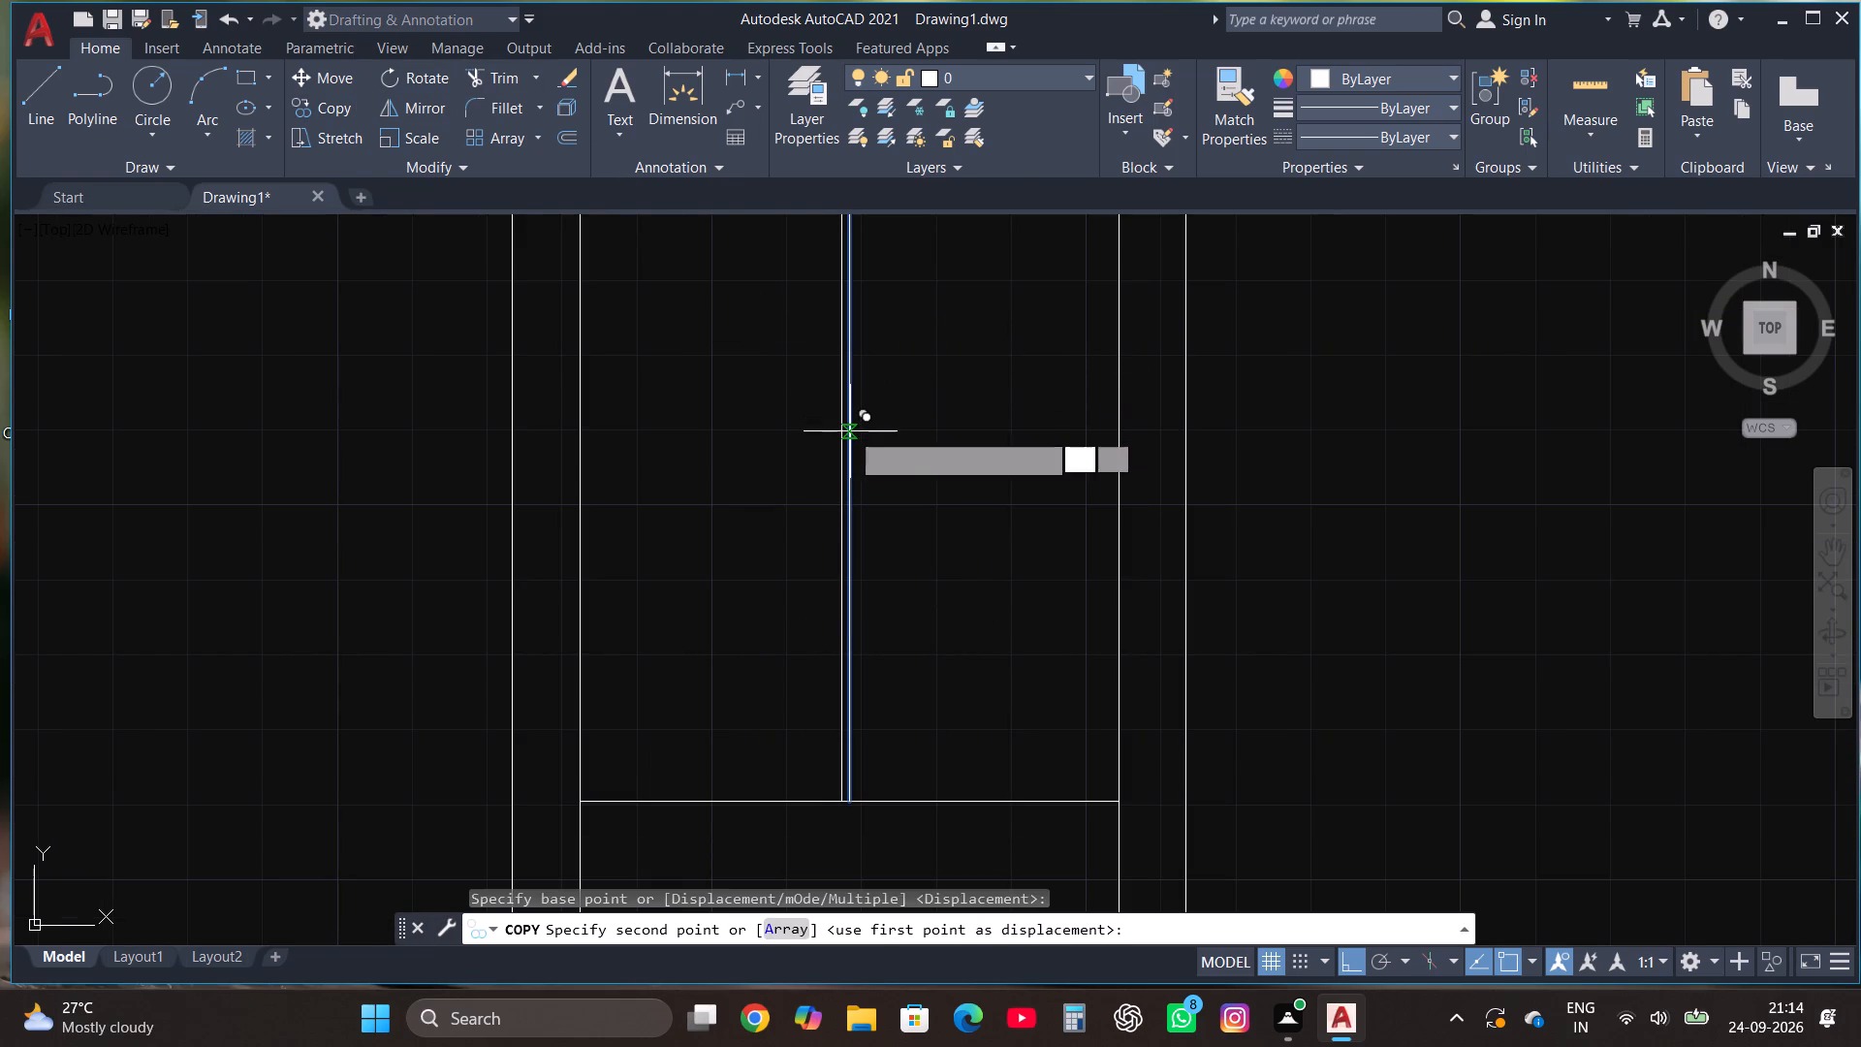
{"action": "type", "text": "1\""}
{"action": "key", "text": "Return"}
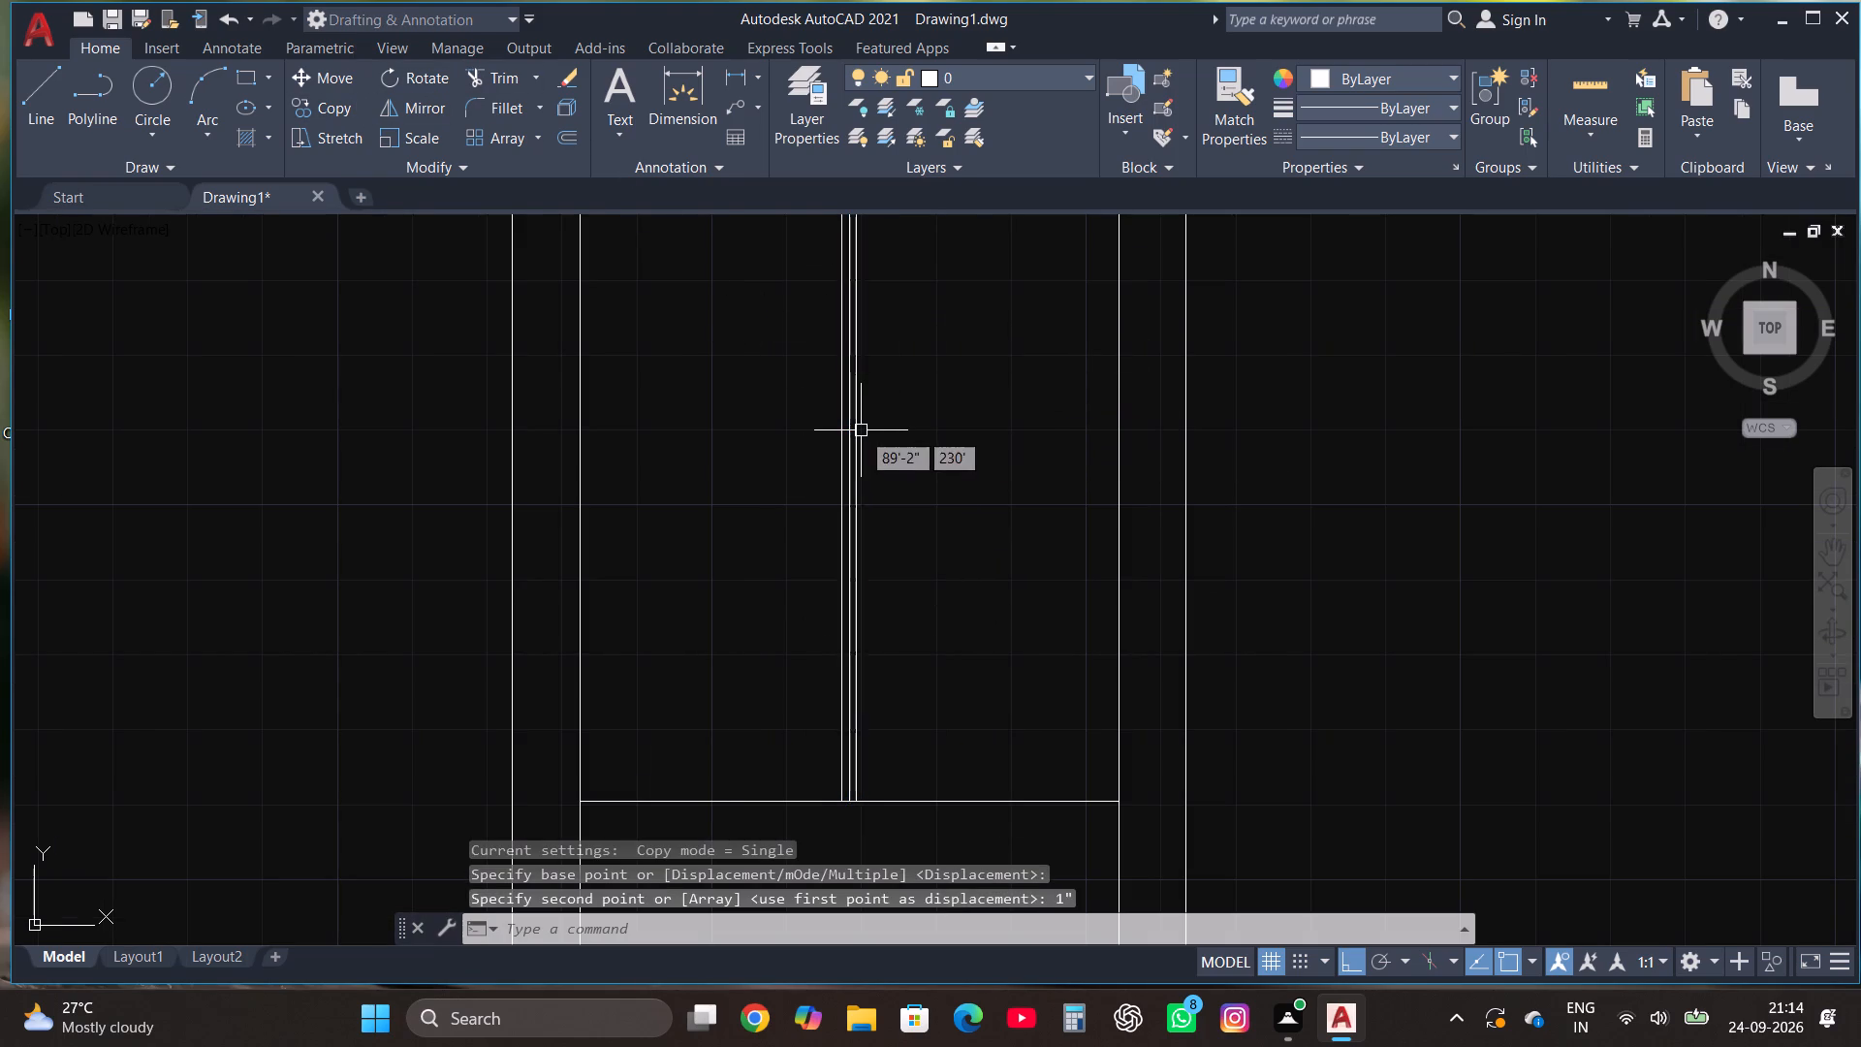
{"action": "key", "text": "Escape"}
Delete the centre line of the three closely spaced vertical lines.
{"action": "left_click", "coordinate": [848, 440]}
{"action": "key", "text": "BackSpace"}
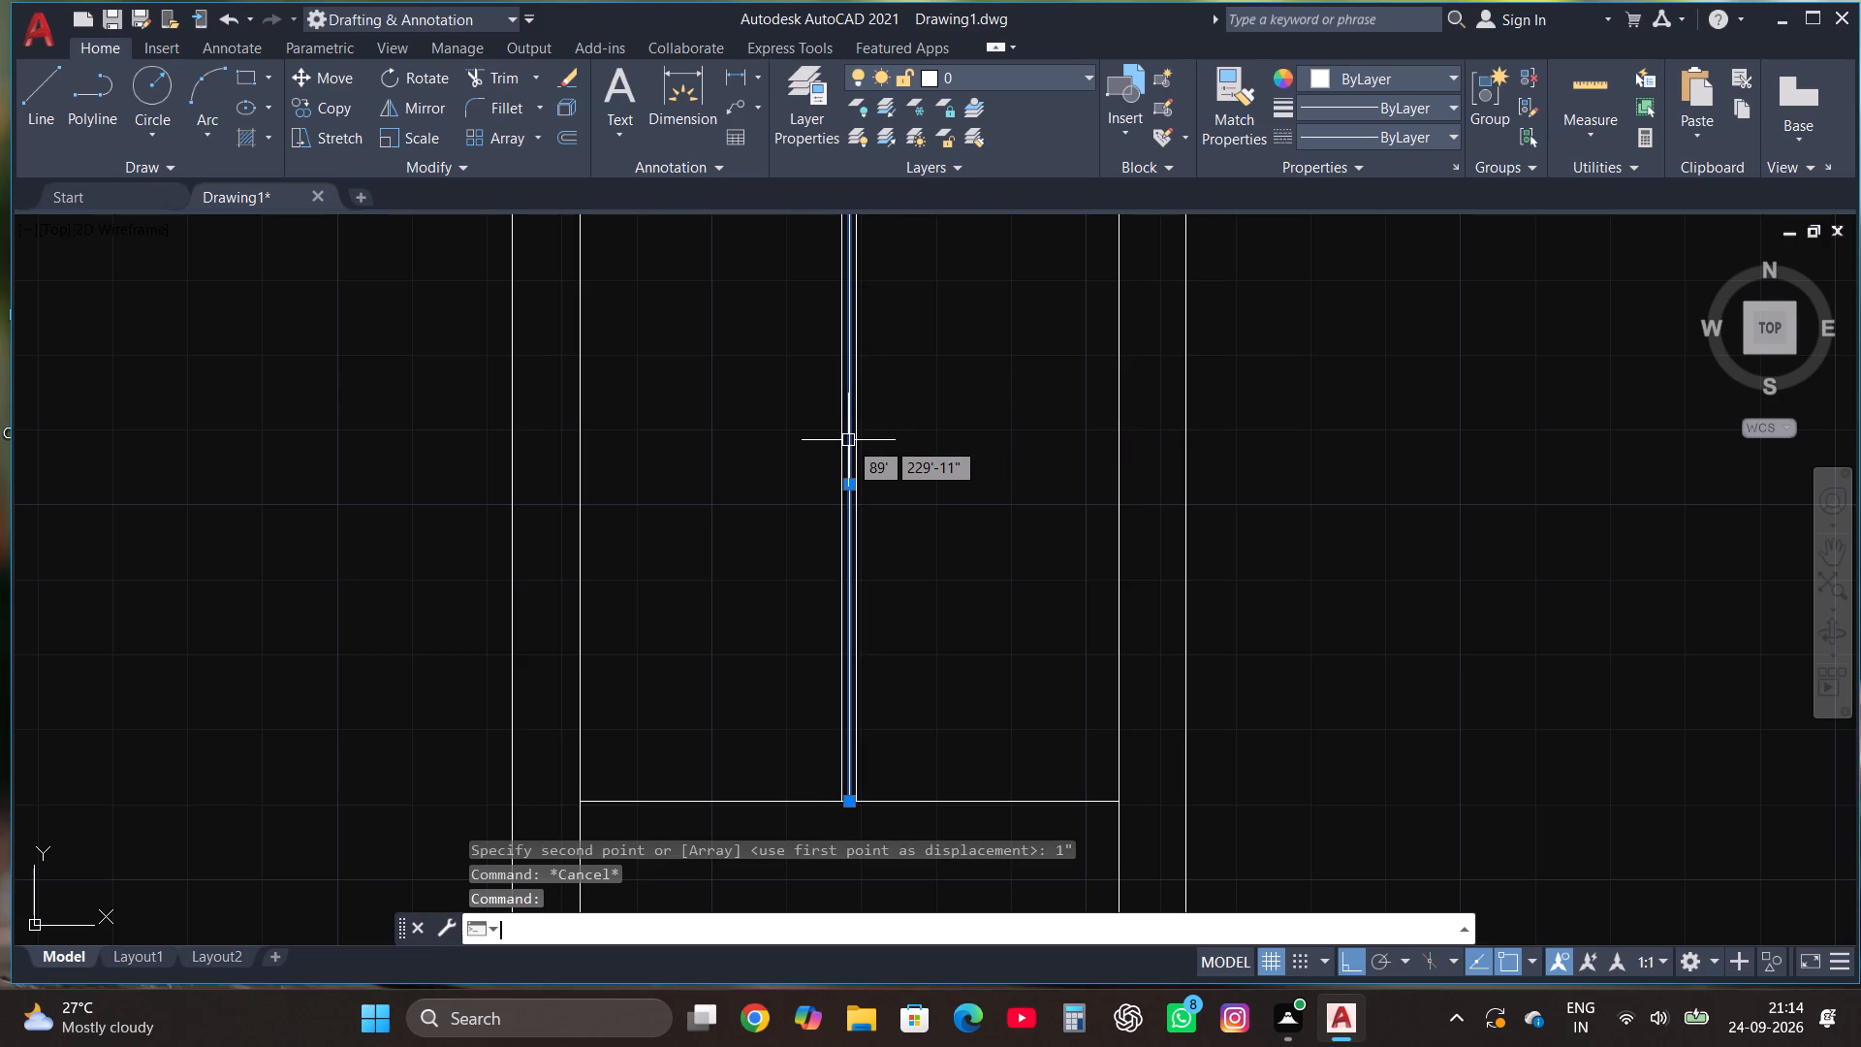
{"action": "key", "text": "Delete"}
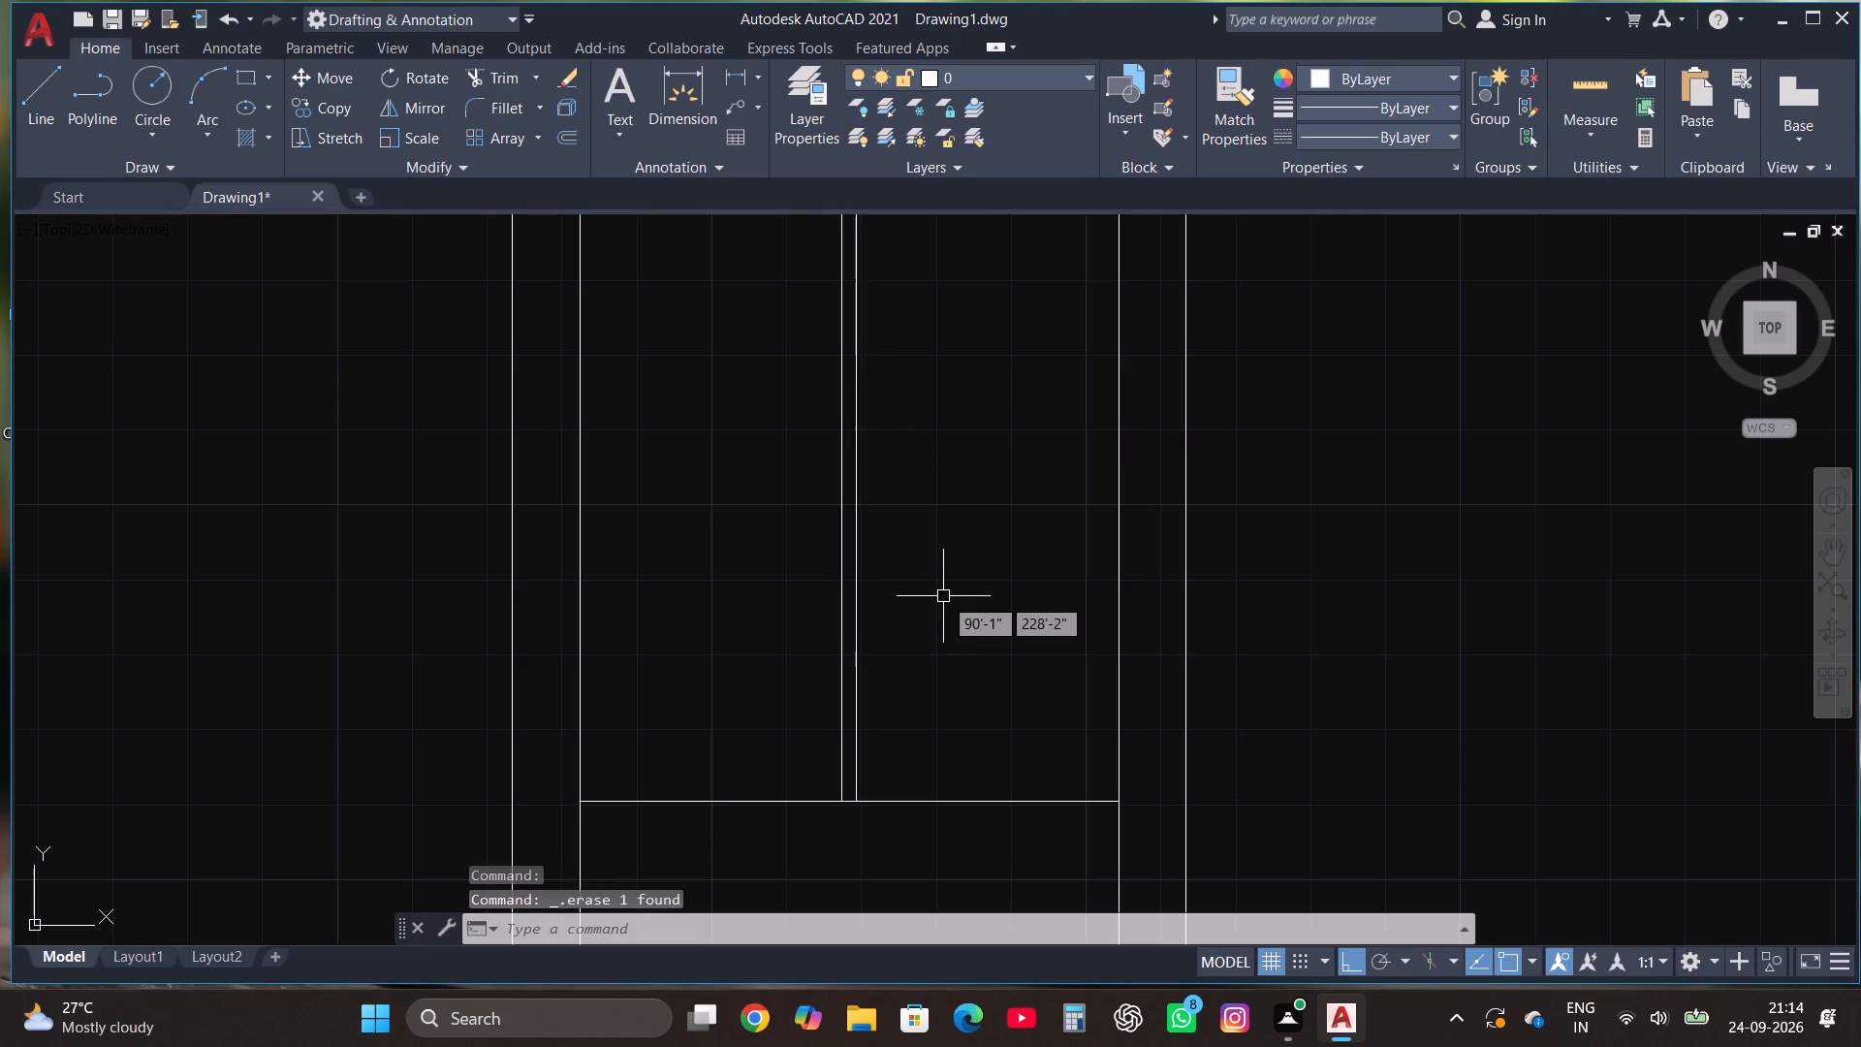
Offset the short horizontal line 8" upward four times in succession, each from the newest line, to start the stair treads.
{"action": "scroll", "coordinate": [941, 661], "scroll_direction": "down", "scroll_amount": 3}
{"action": "scroll", "coordinate": [922, 709], "scroll_direction": "up", "scroll_amount": 2}
{"action": "left_click", "coordinate": [940, 697]}
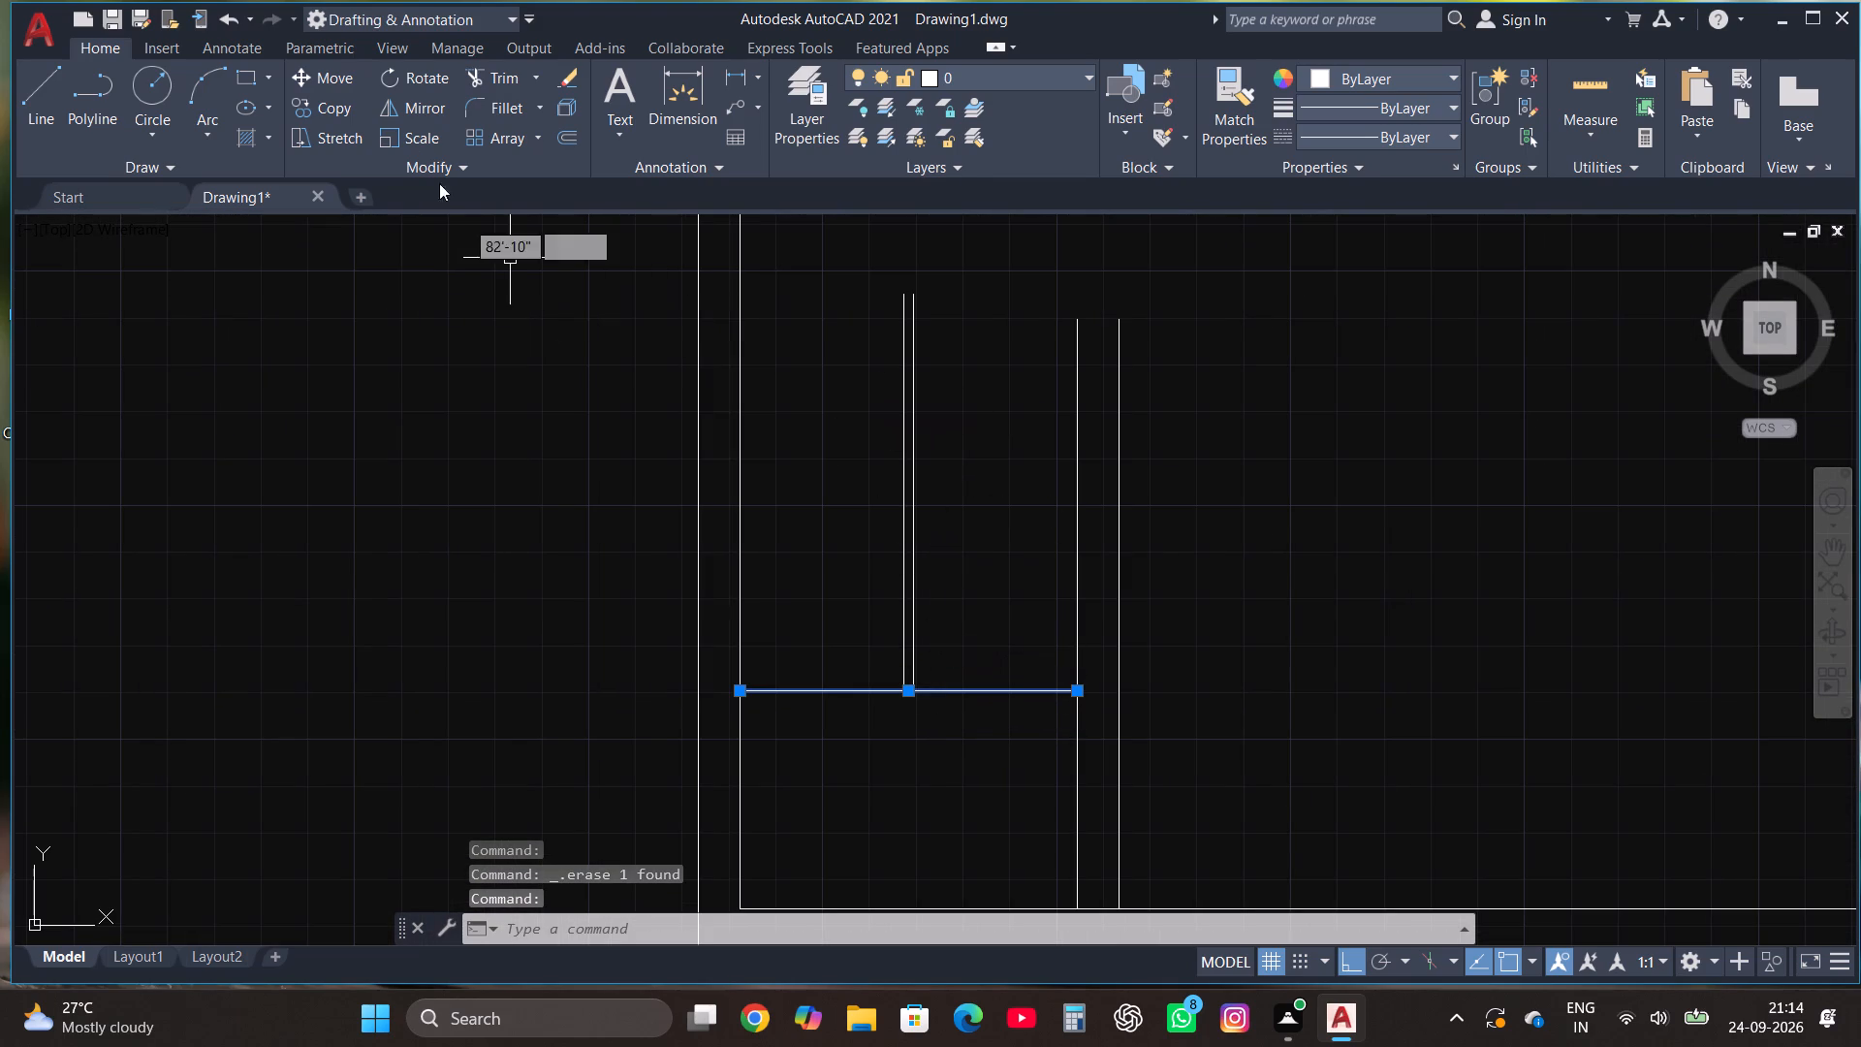
{"action": "left_click", "coordinate": [561, 131]}
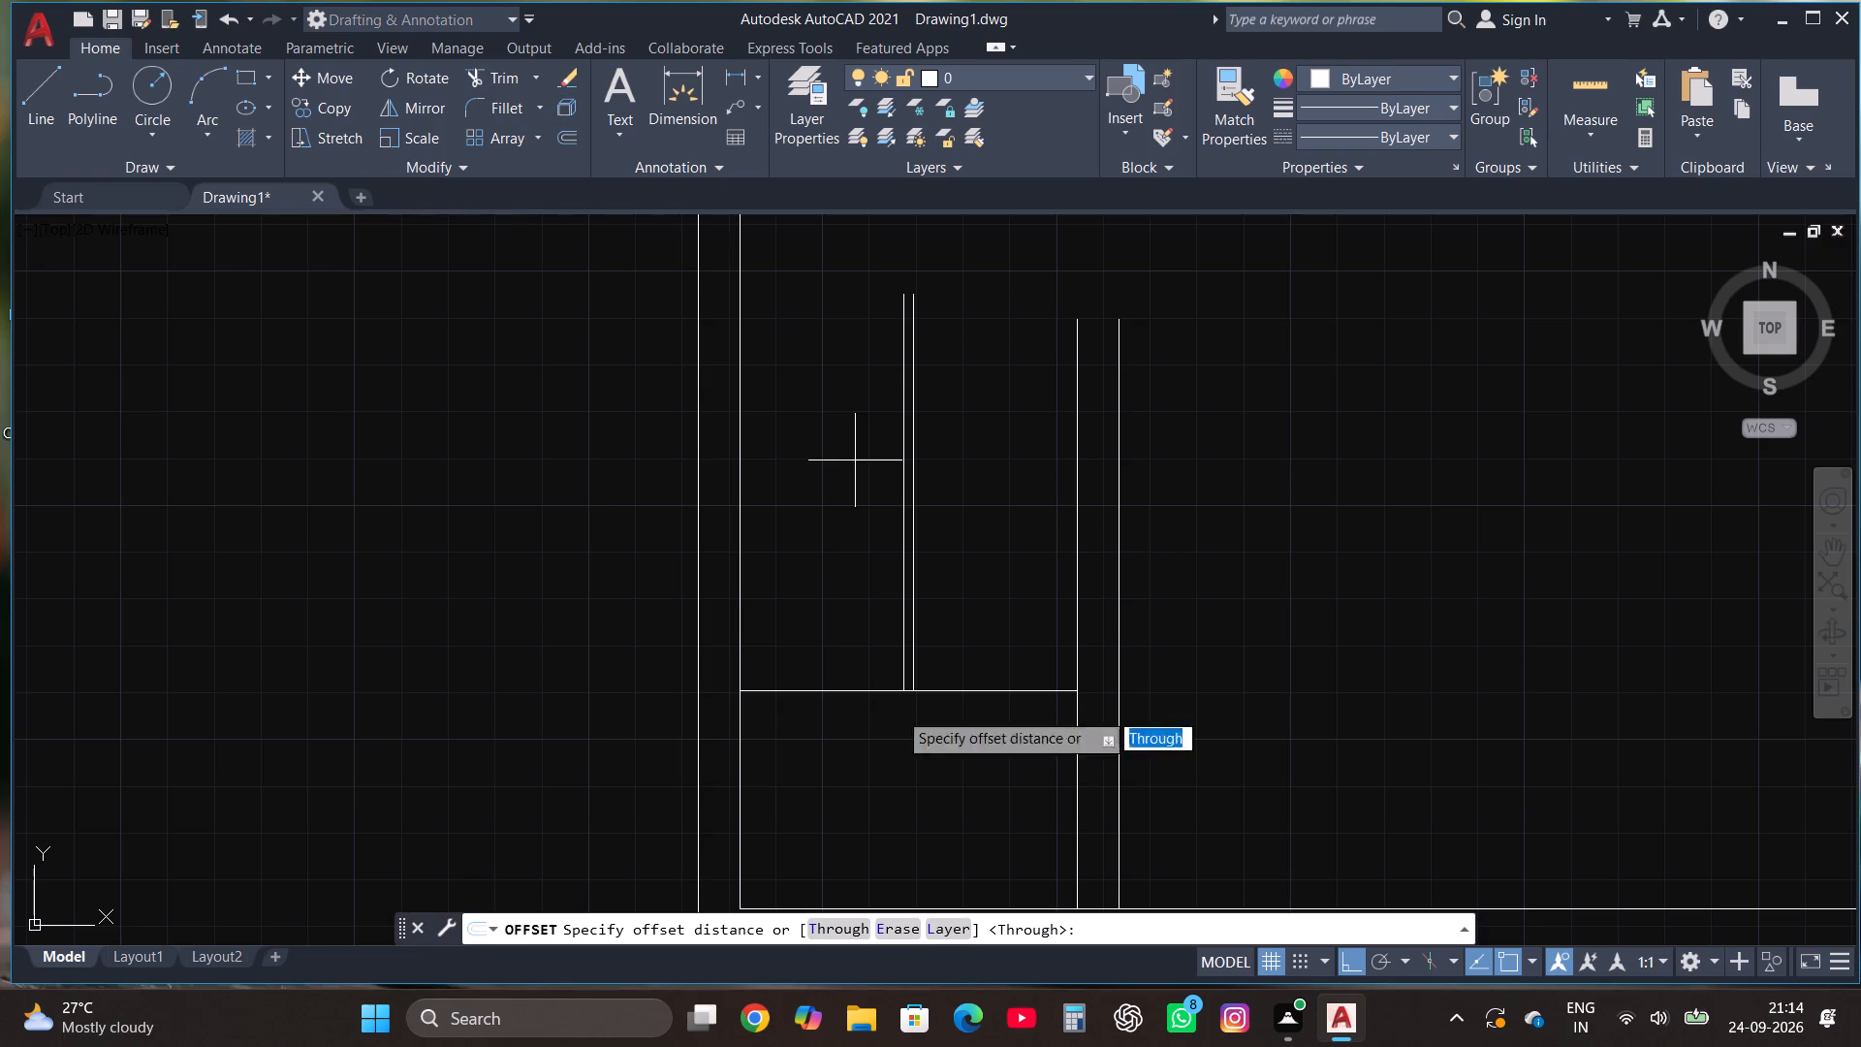
{"action": "left_click", "coordinate": [812, 691]}
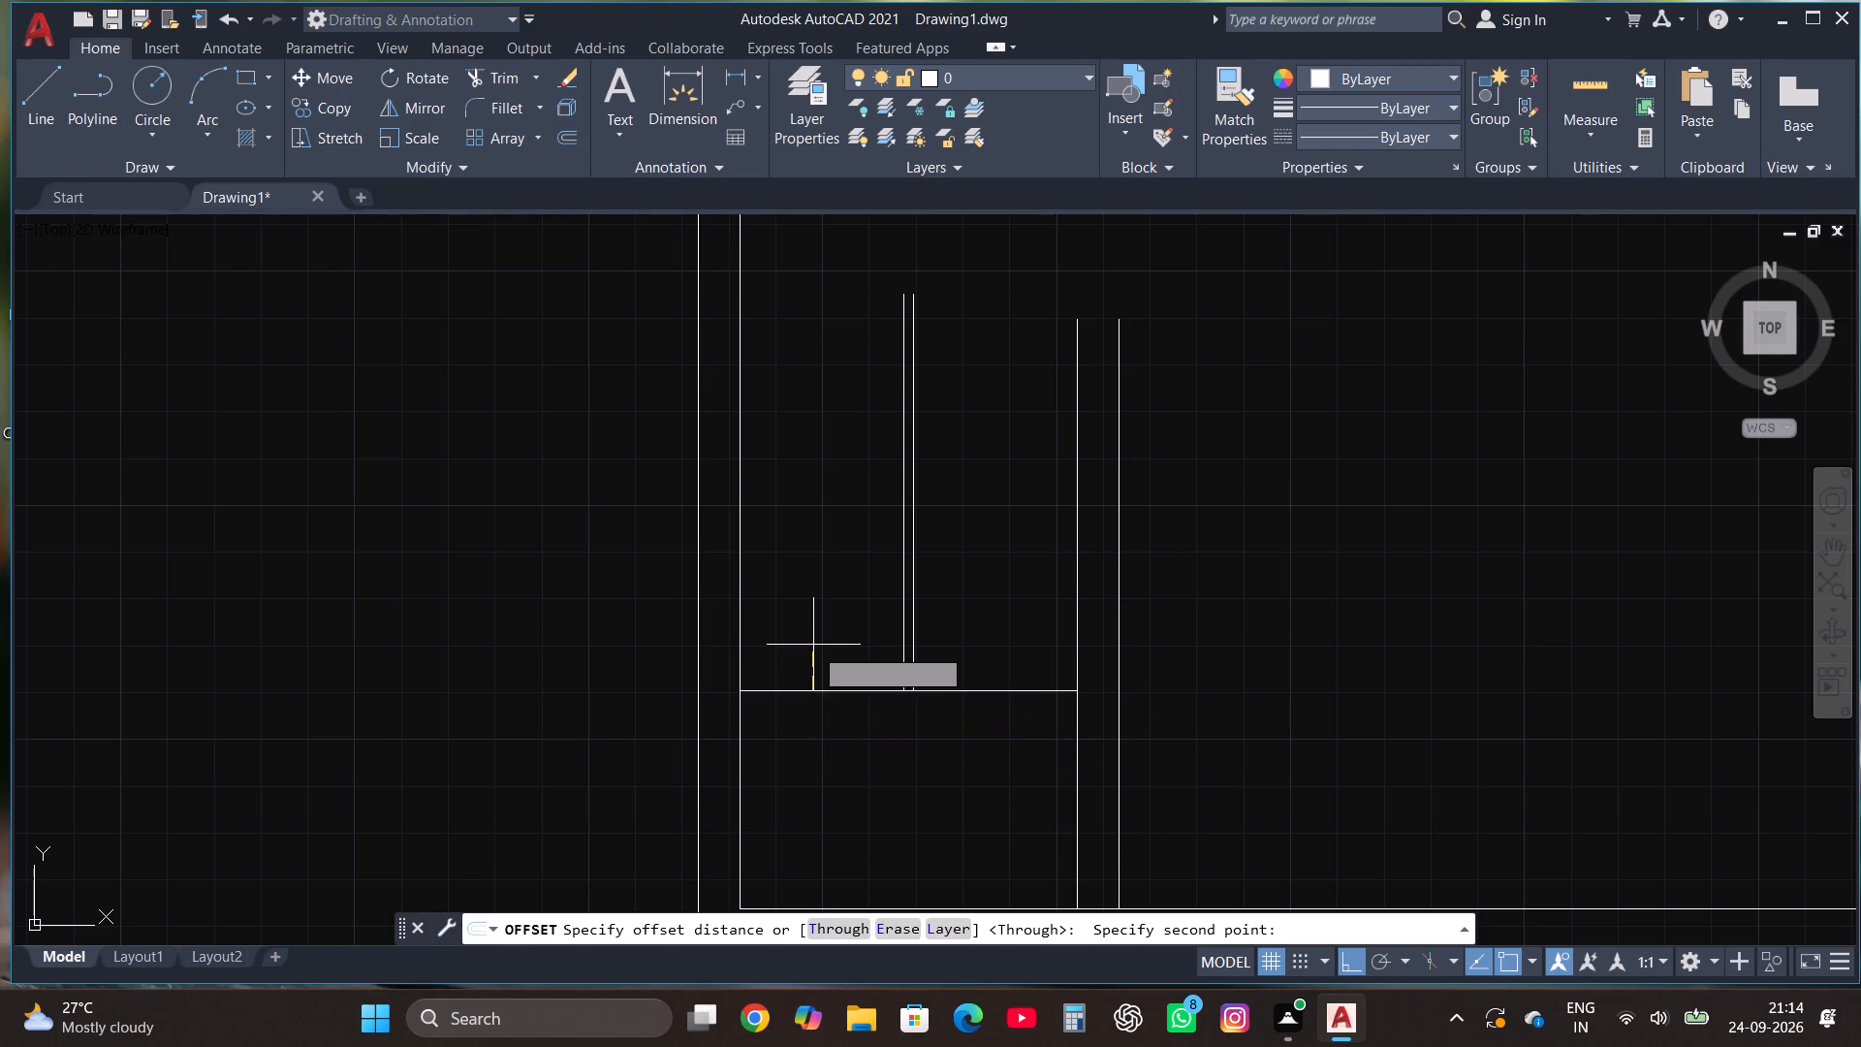
{"action": "type", "text": "8\""}
{"action": "key", "text": "Return"}
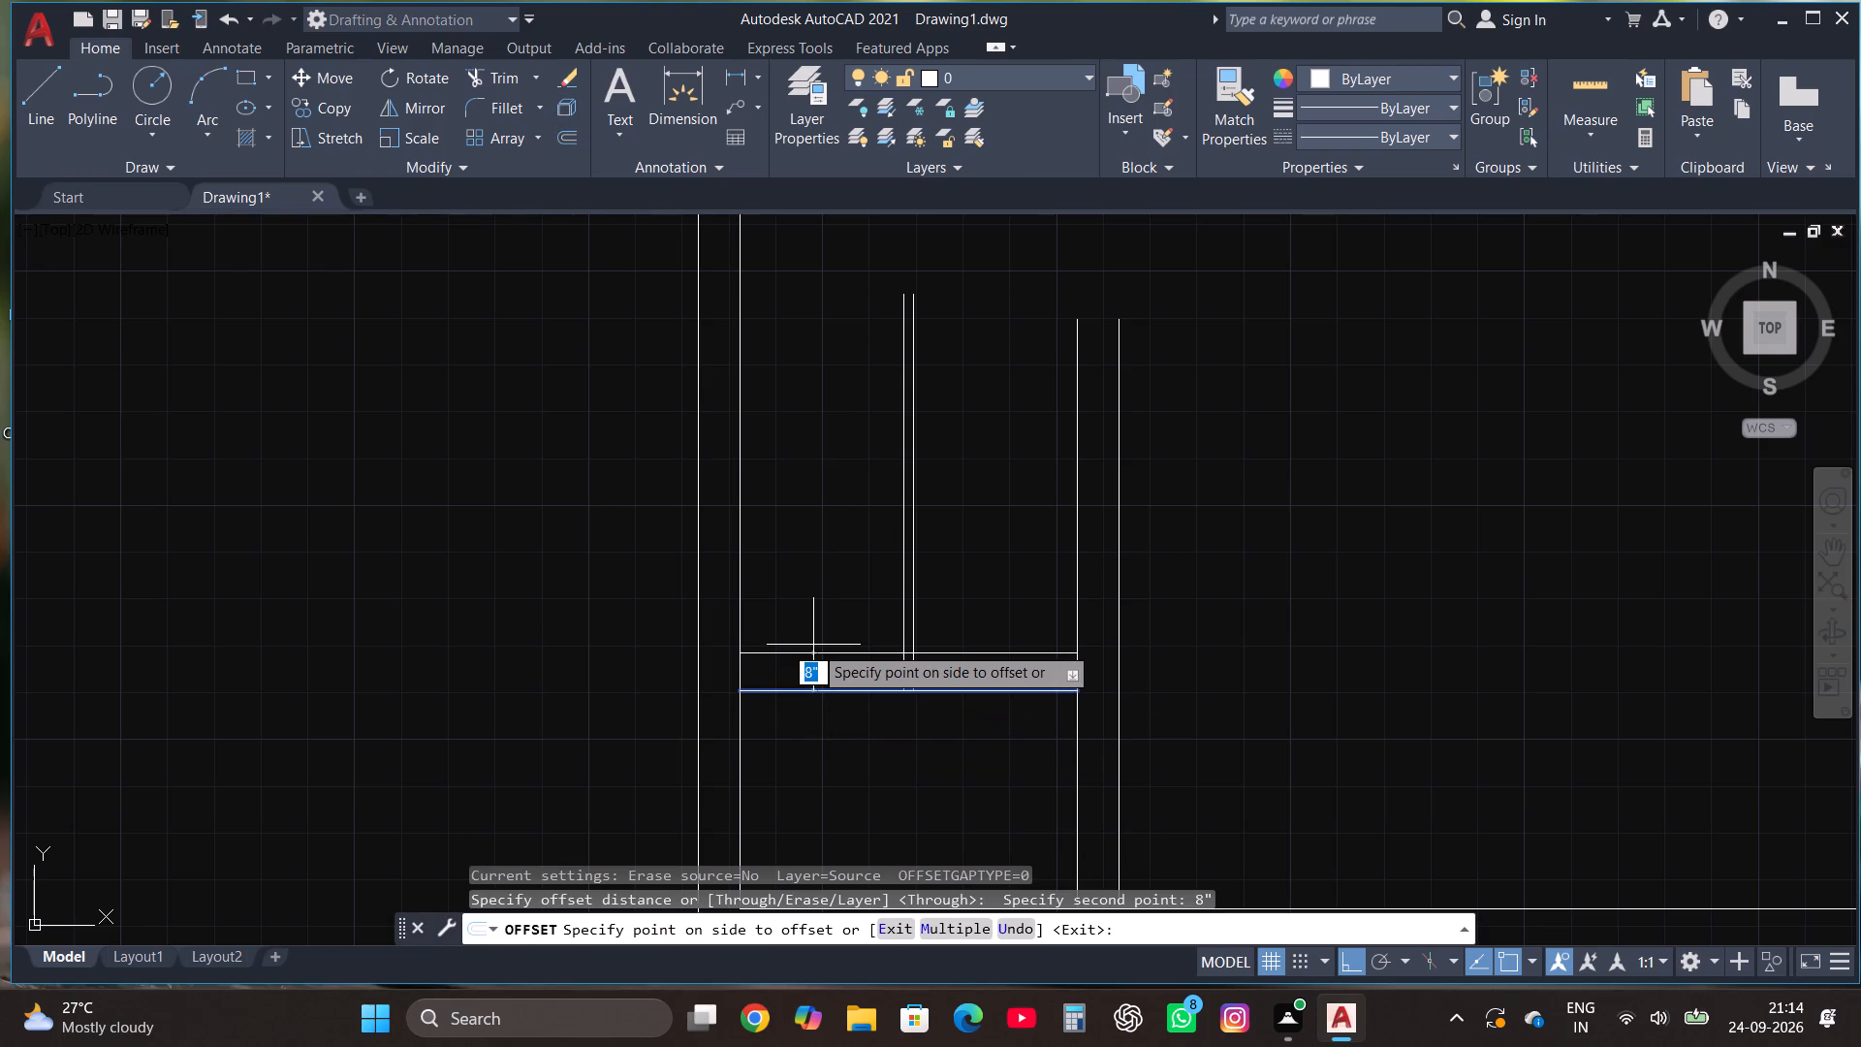
{"action": "left_click", "coordinate": [813, 645]}
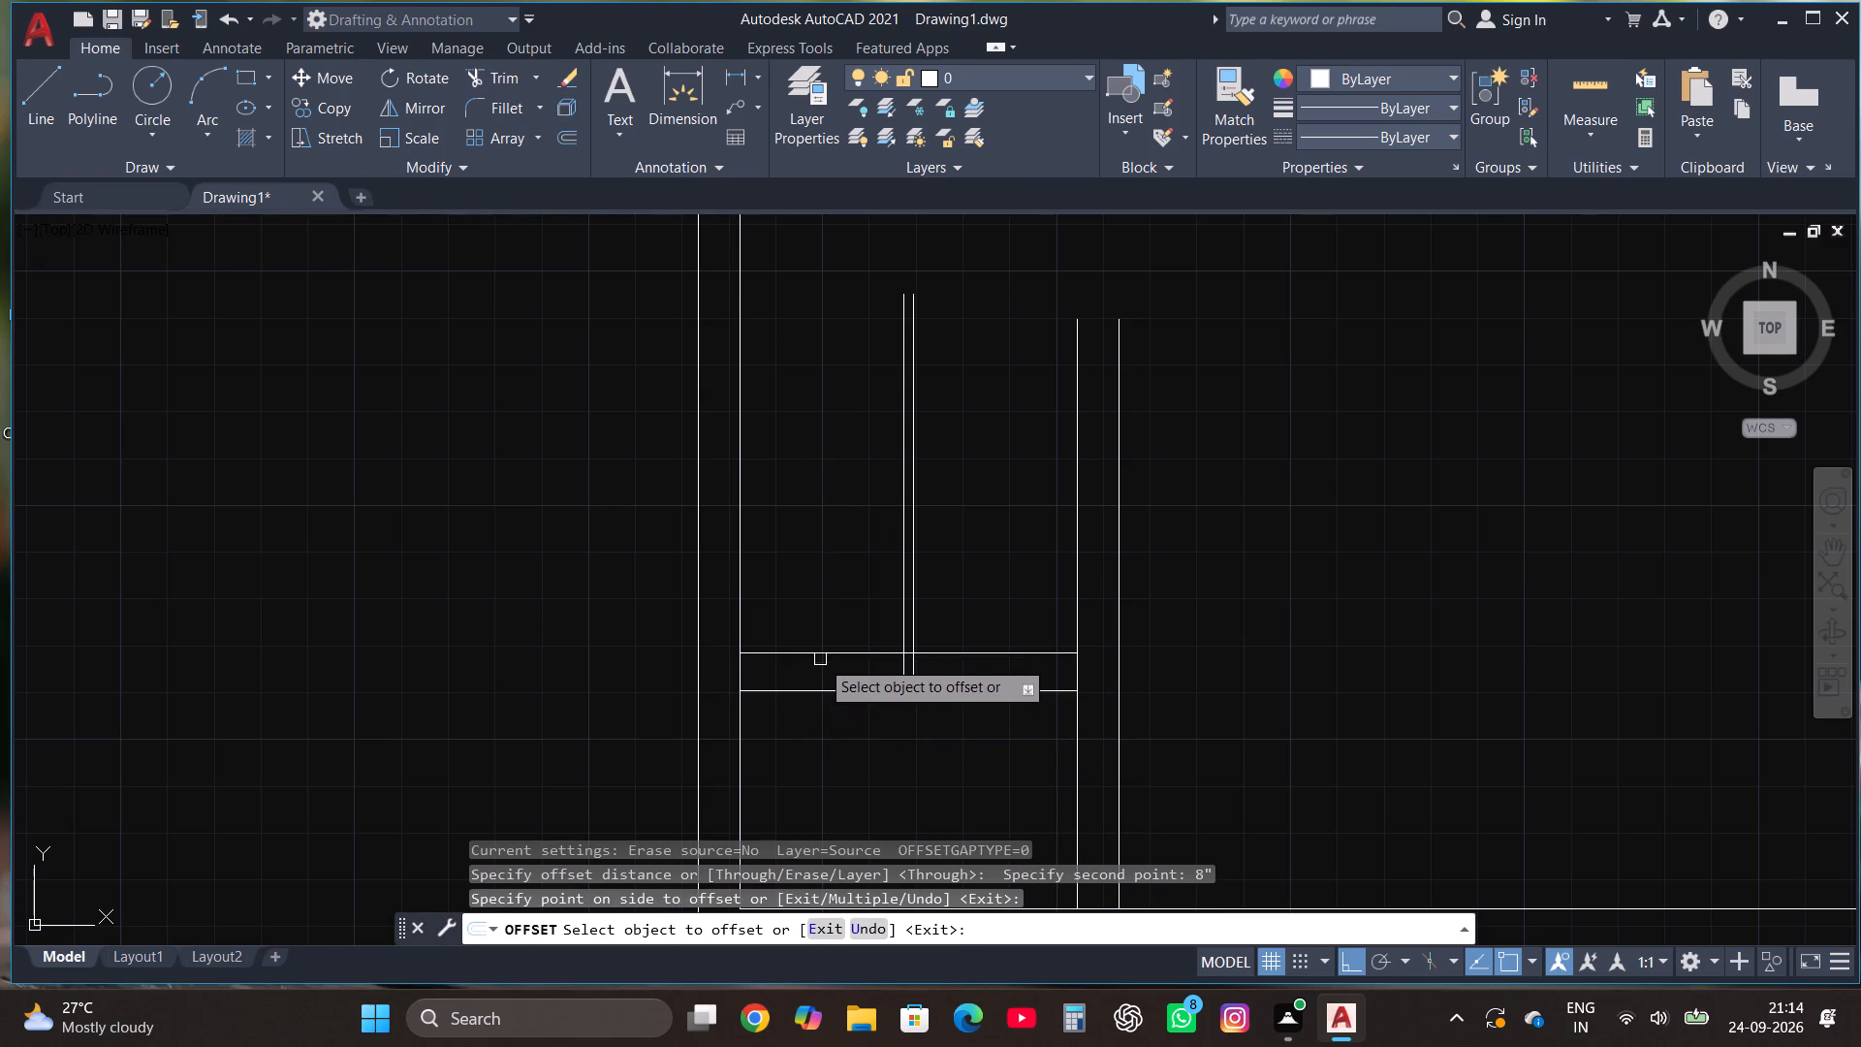
{"action": "left_click", "coordinate": [822, 650]}
{"action": "left_click", "coordinate": [834, 549]}
{"action": "left_click", "coordinate": [833, 614]}
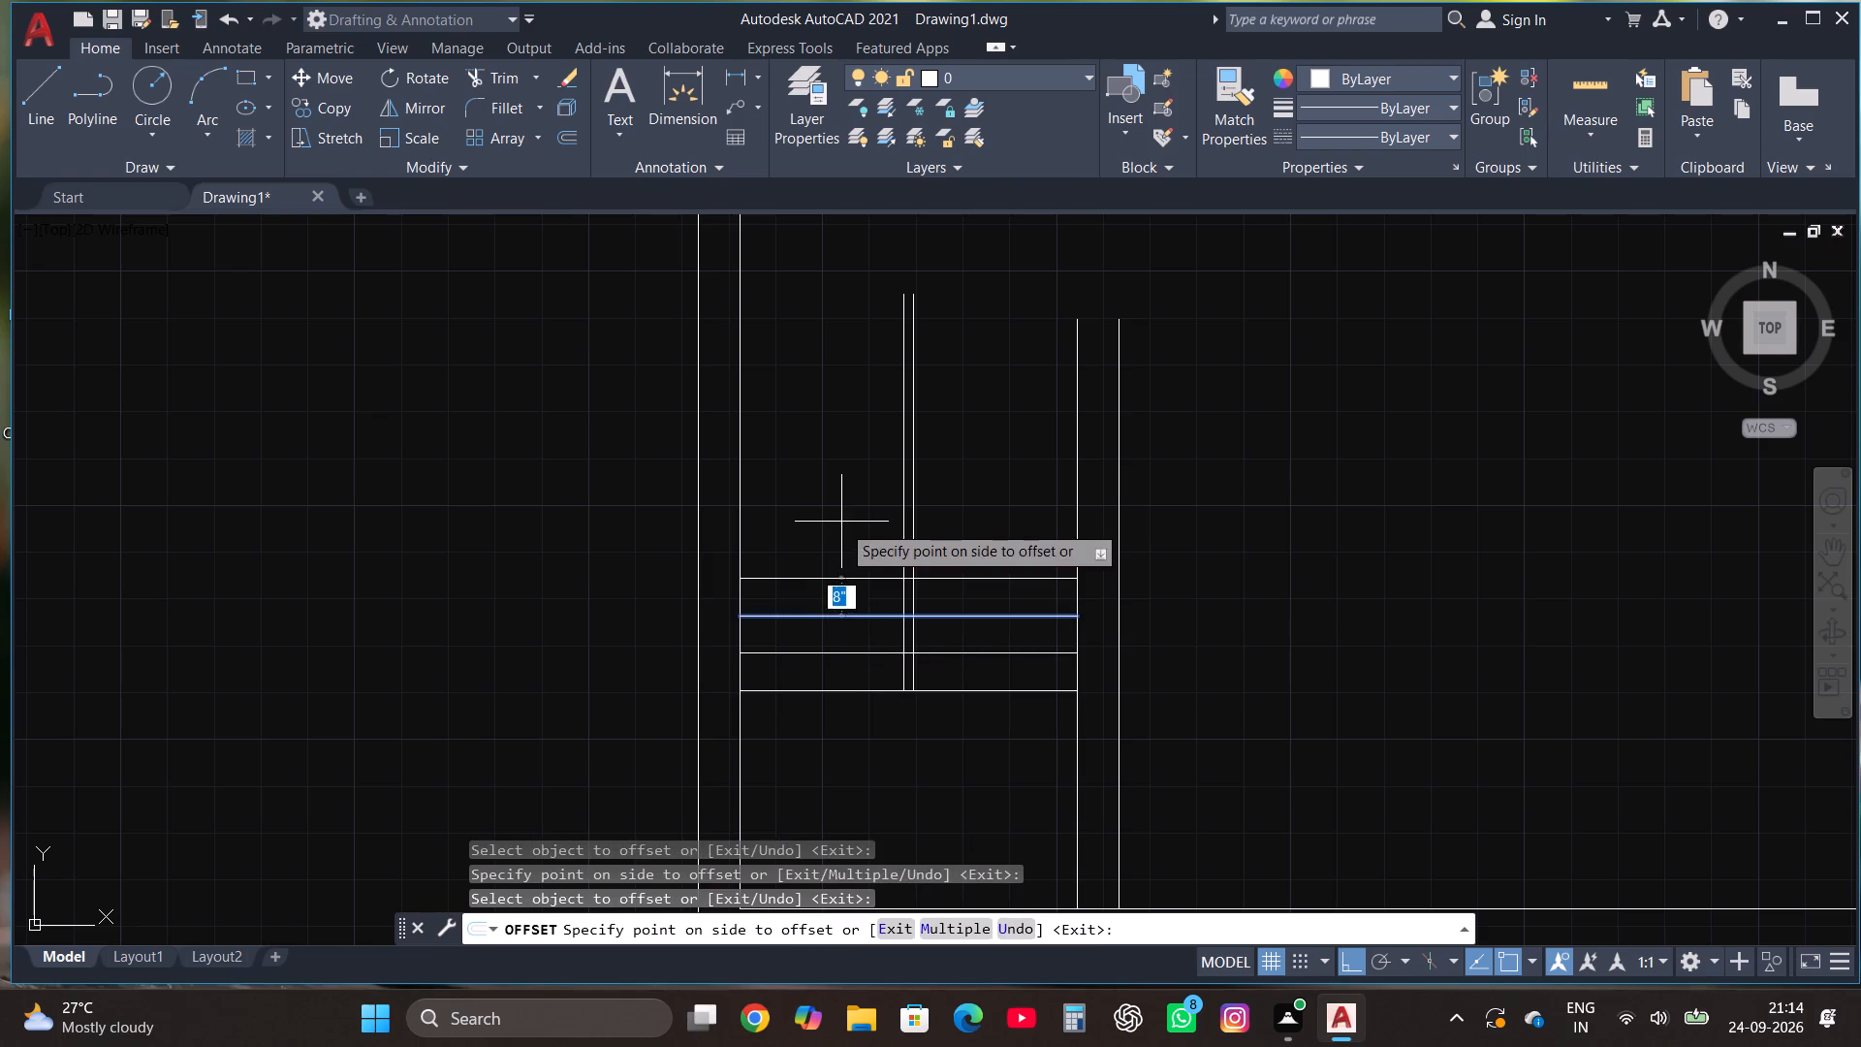
{"action": "left_click", "coordinate": [843, 514]}
{"action": "left_click", "coordinate": [845, 577]}
{"action": "left_click", "coordinate": [848, 497]}
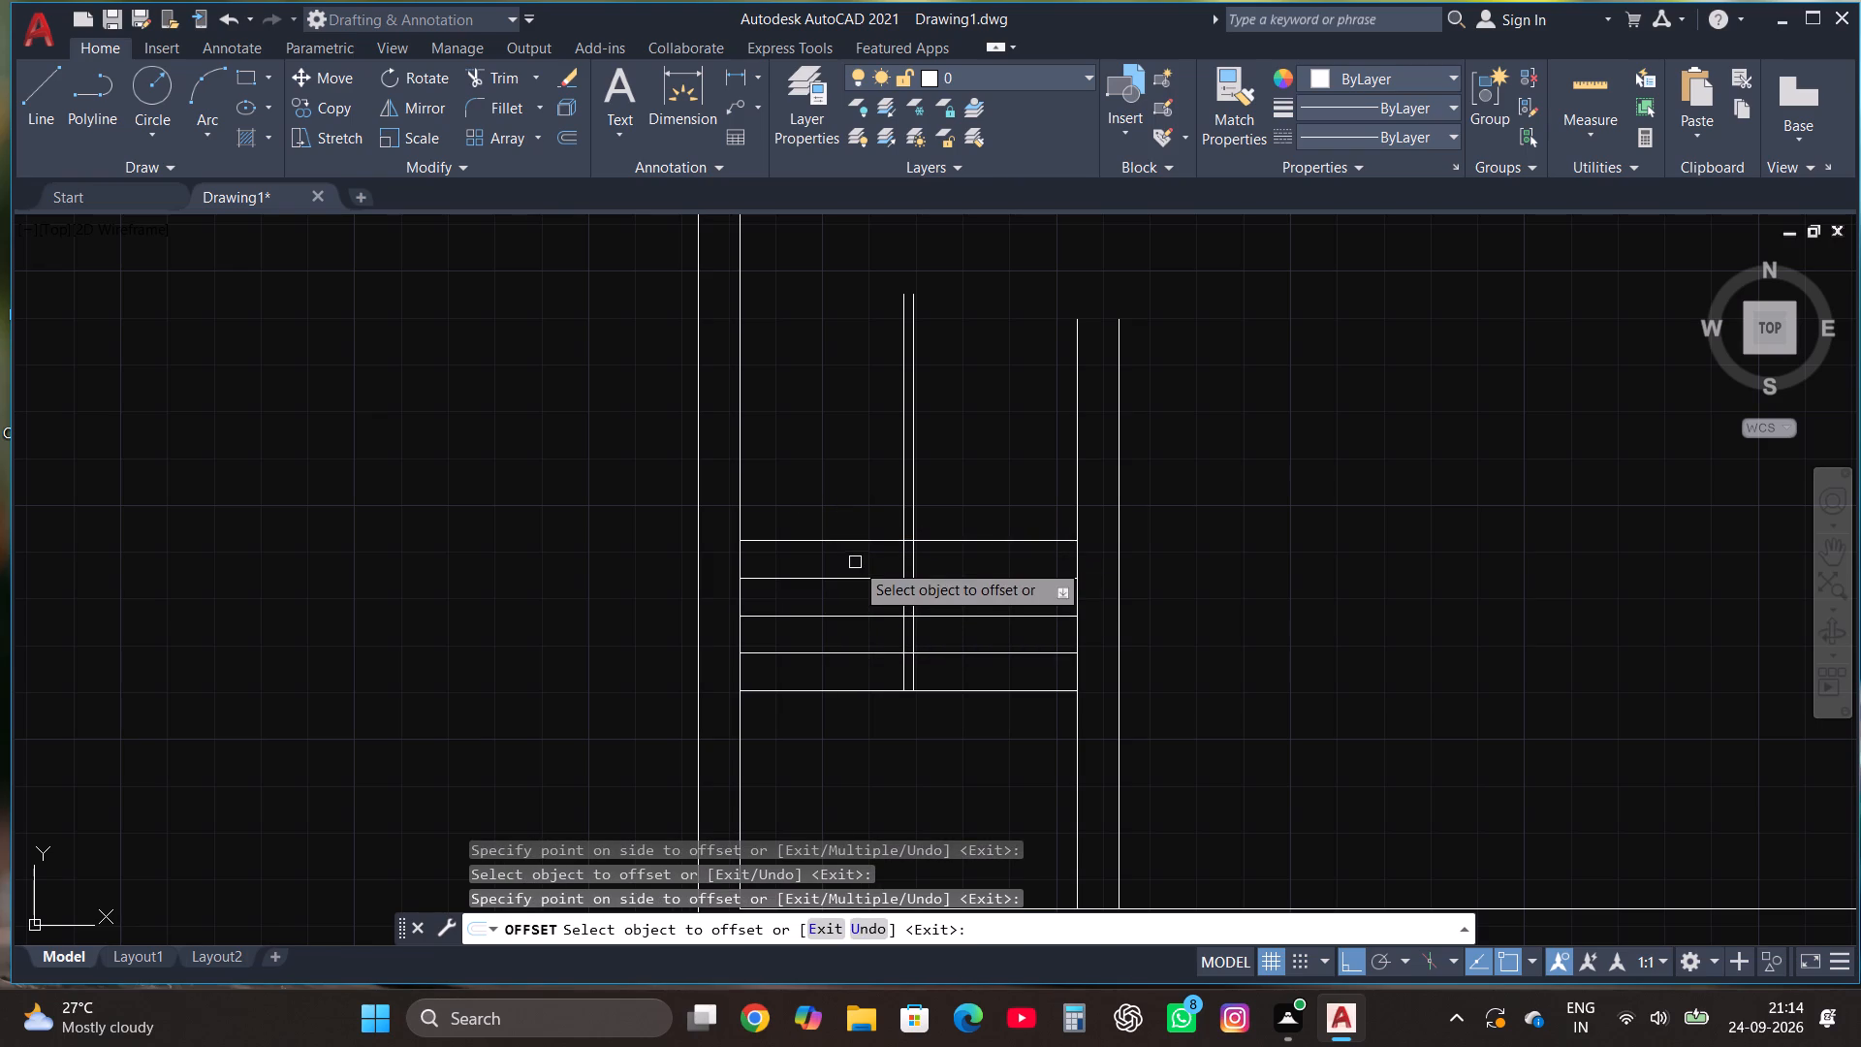
Add six more successive 8" upward offsets from the topmost tread line, reaching near the top of the vertical partition lines.
{"action": "left_click", "coordinate": [855, 542]}
{"action": "left_click", "coordinate": [861, 484]}
{"action": "left_click", "coordinate": [861, 505]}
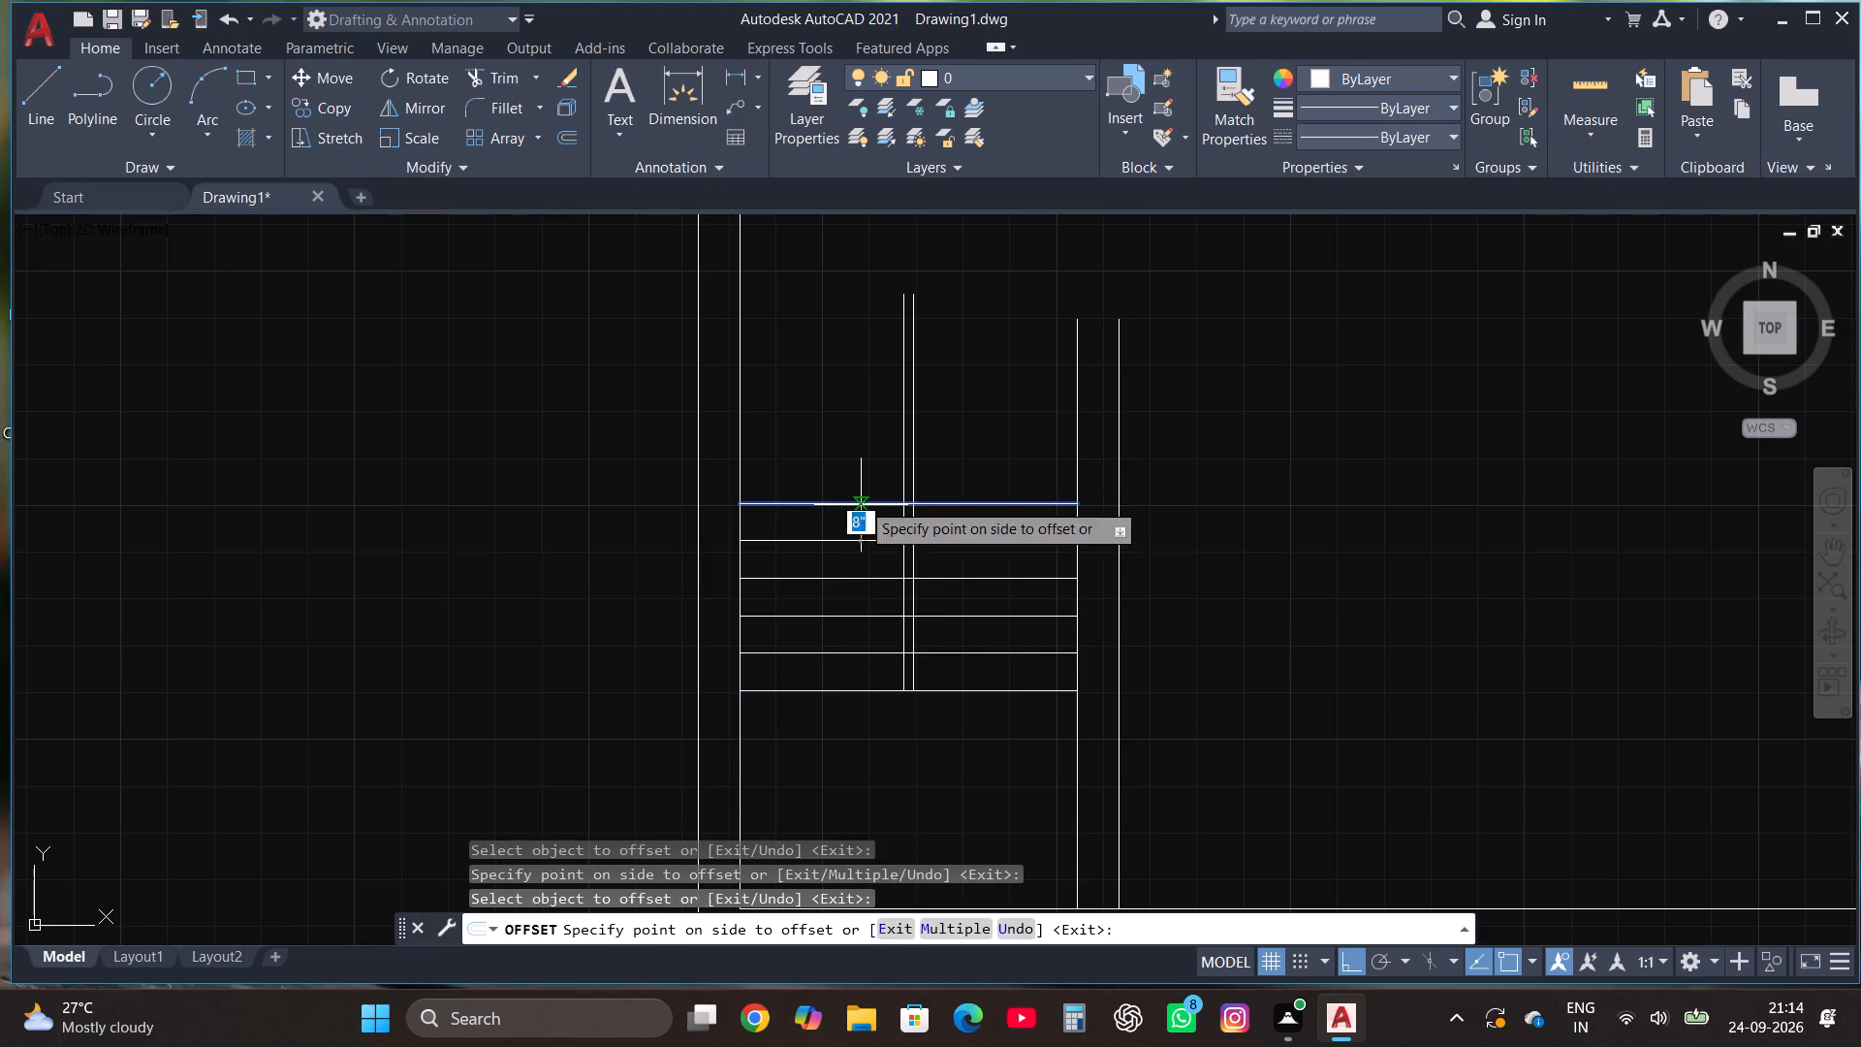
{"action": "left_click", "coordinate": [861, 456]}
{"action": "left_click", "coordinate": [864, 467]}
{"action": "left_click", "coordinate": [868, 390]}
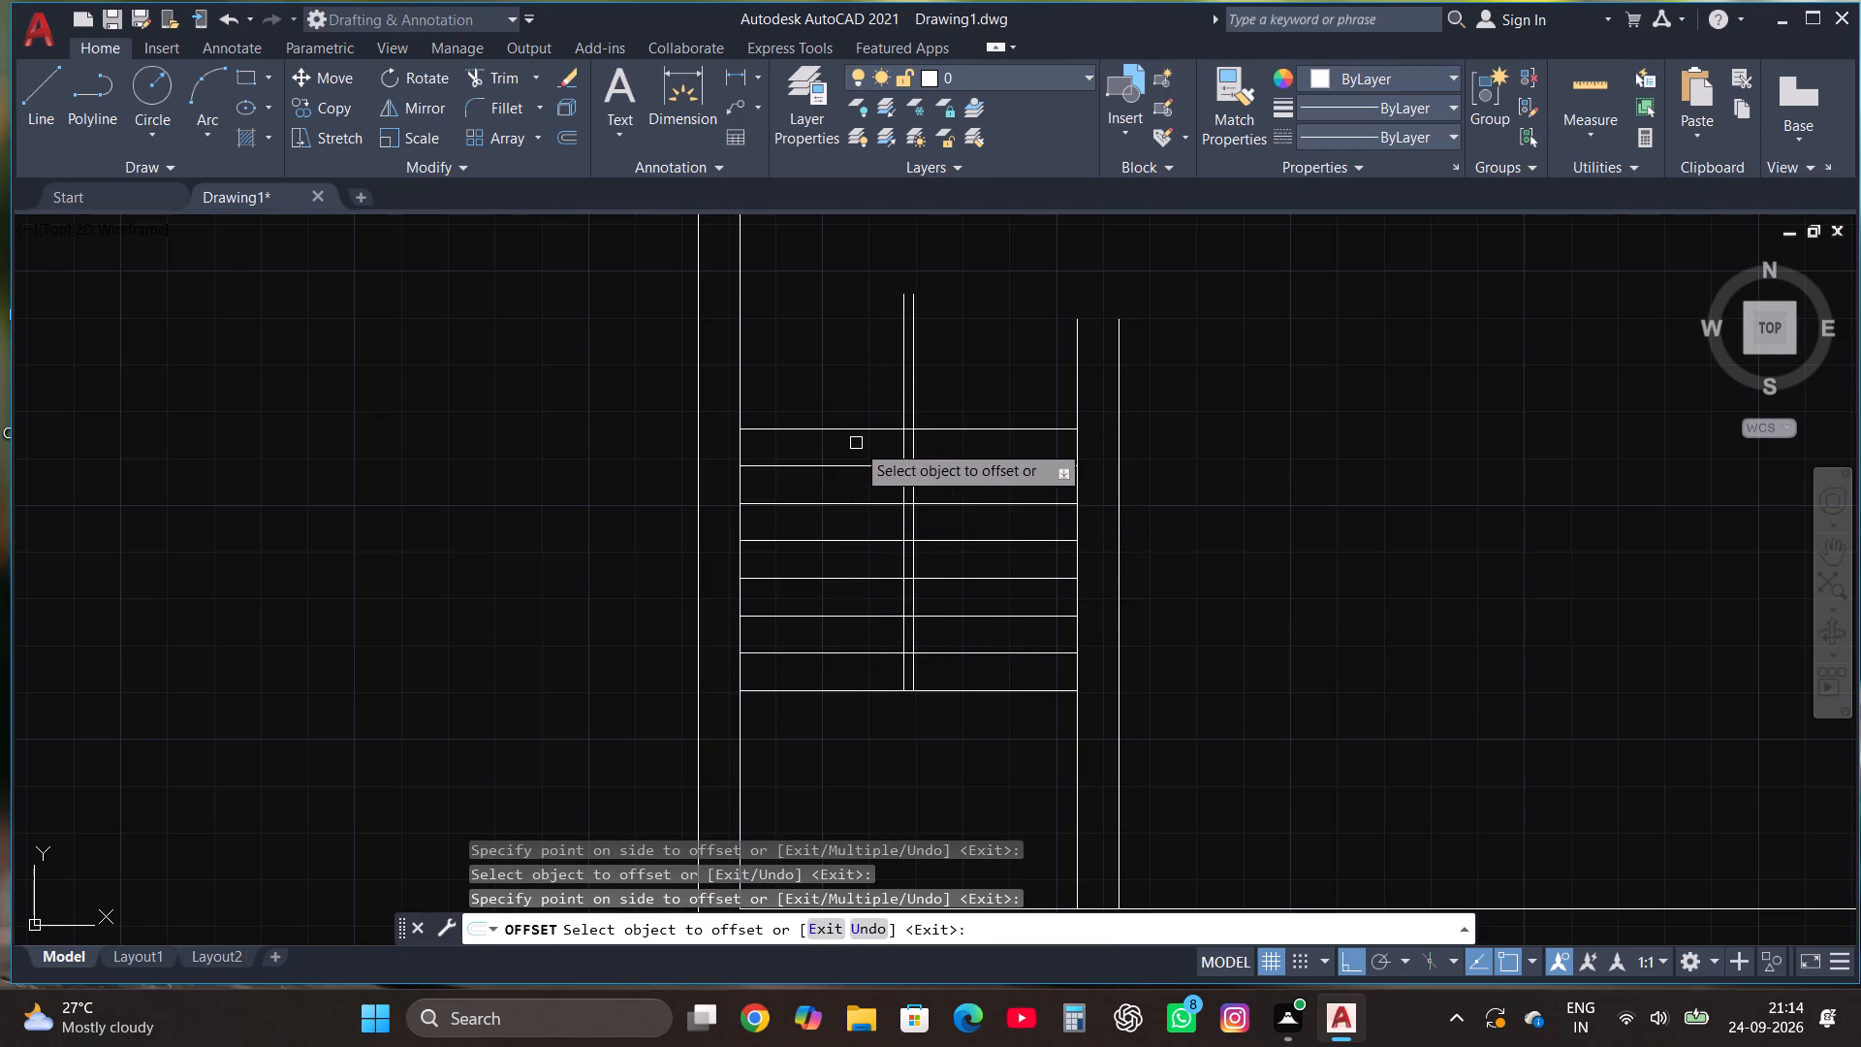
{"action": "left_click", "coordinate": [856, 431]}
{"action": "left_click", "coordinate": [856, 359]}
{"action": "scroll", "coordinate": [863, 467], "scroll_direction": "down", "scroll_amount": 1}
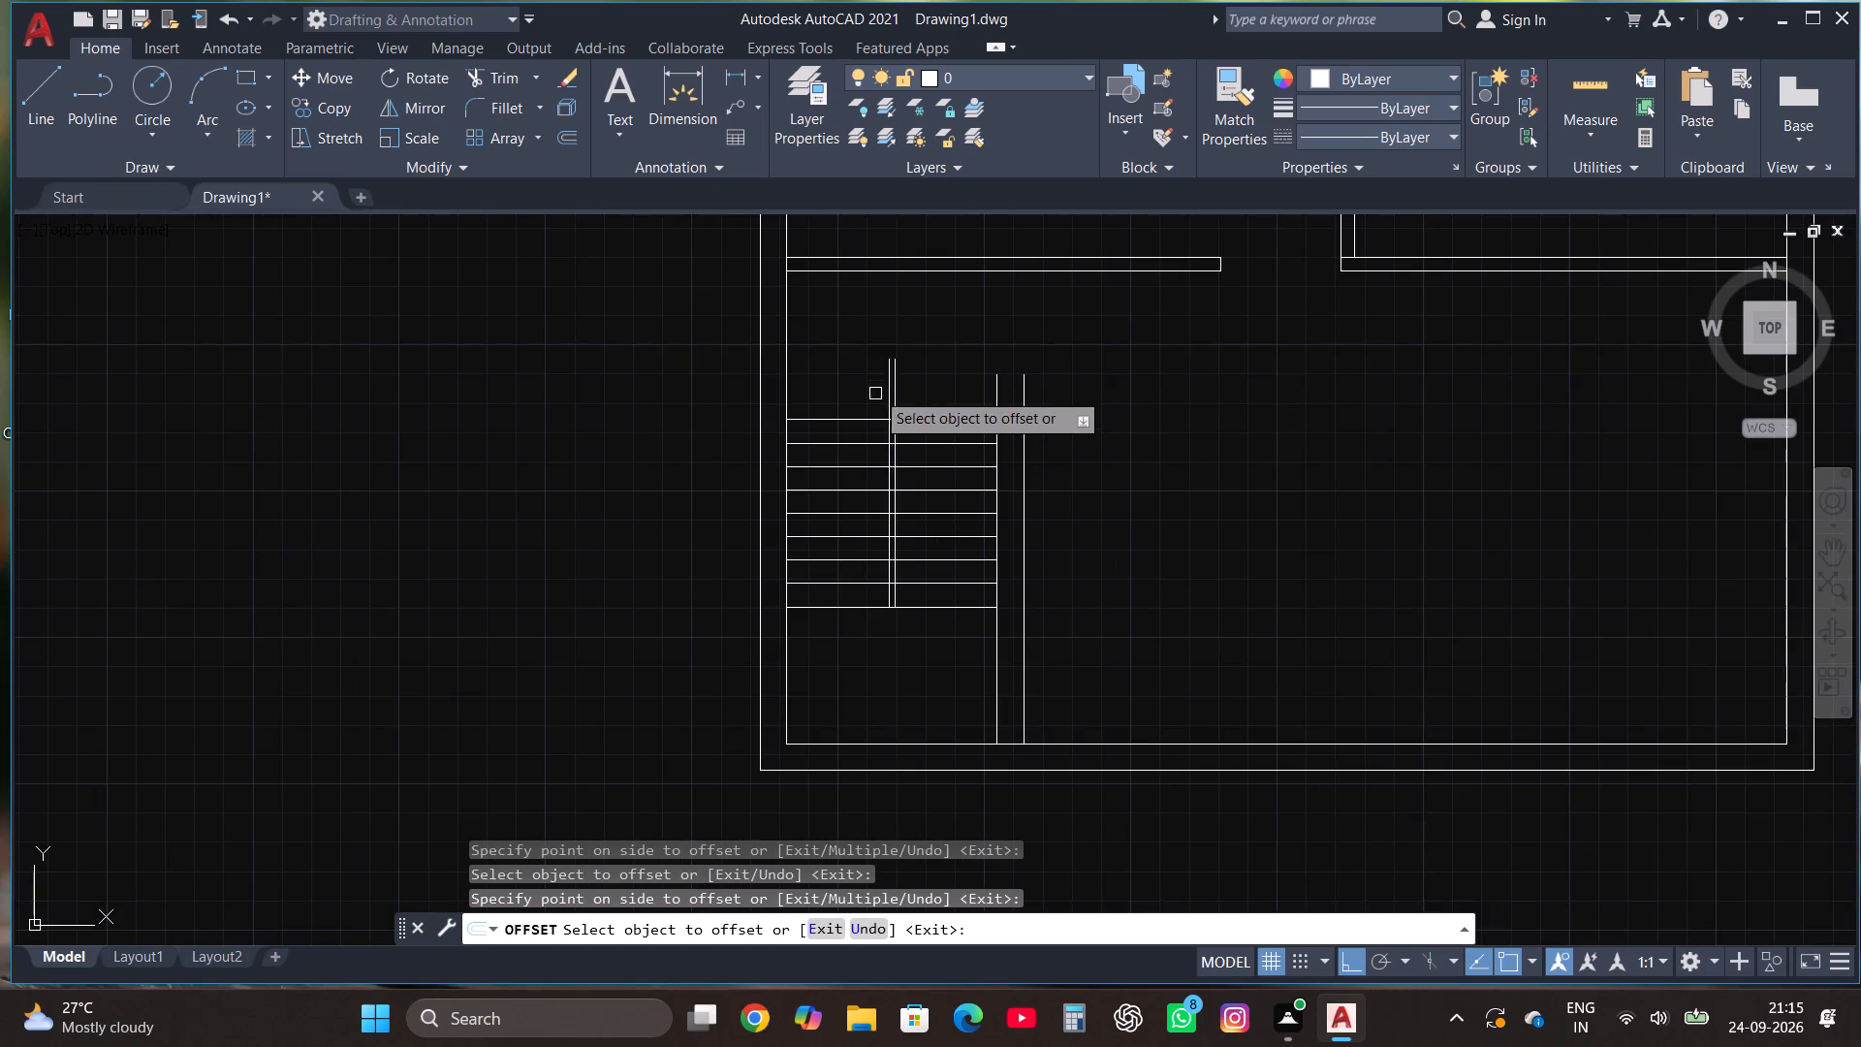
{"action": "scroll", "coordinate": [881, 328], "scroll_direction": "up", "scroll_amount": 1}
{"action": "left_click", "coordinate": [827, 470]}
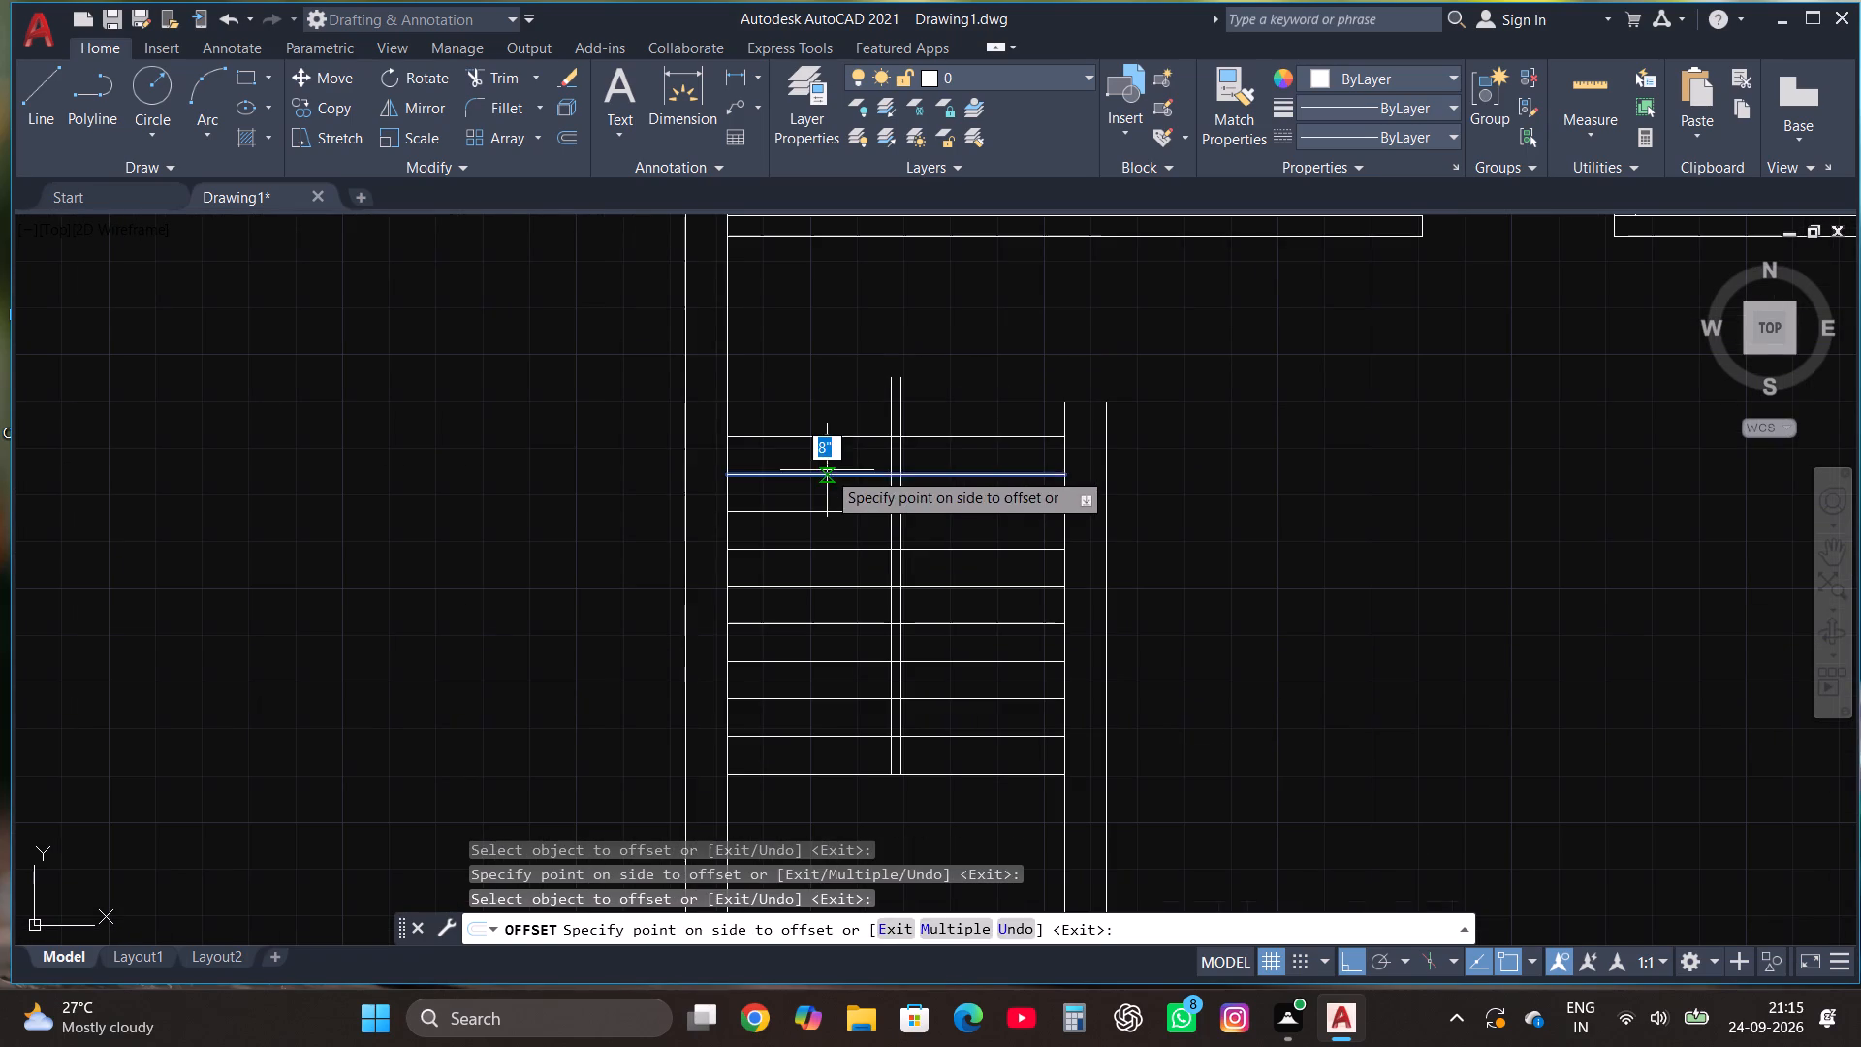
{"action": "left_click", "coordinate": [836, 395]}
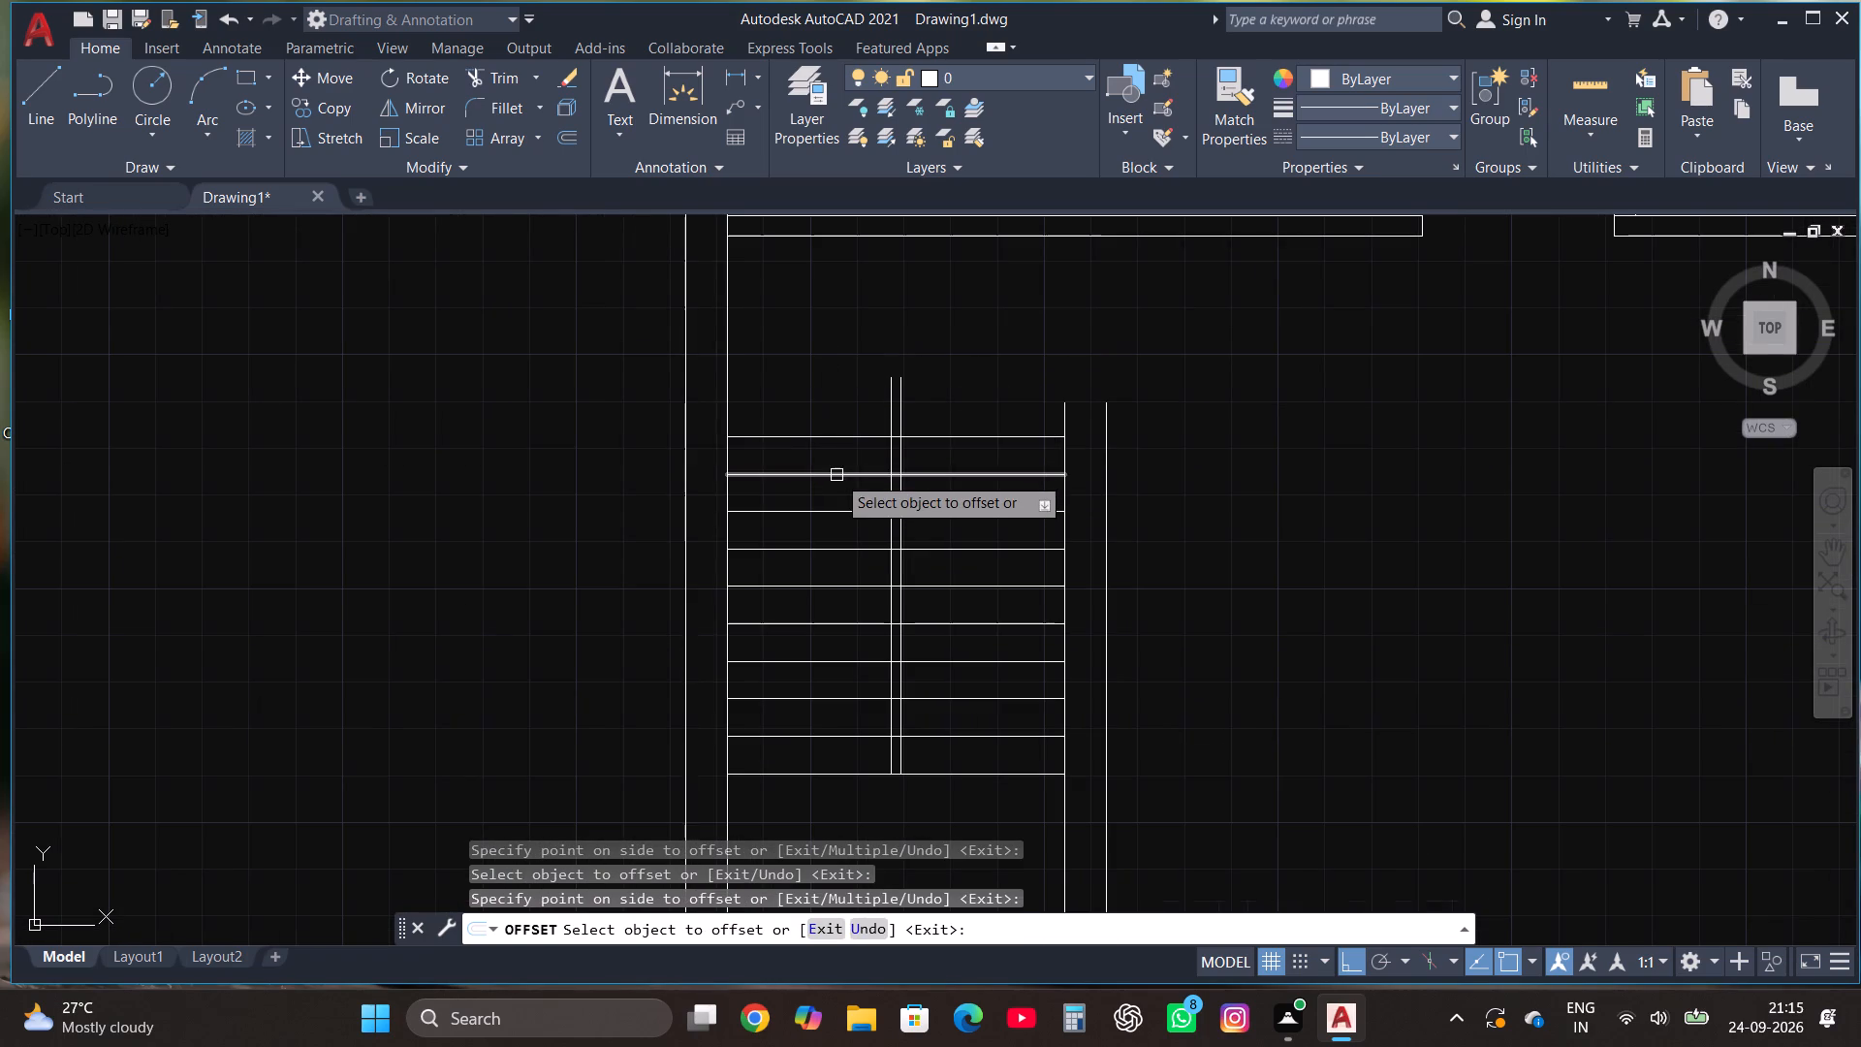
{"action": "left_click", "coordinate": [847, 439]}
{"action": "left_click", "coordinate": [856, 362]}
{"action": "key", "text": "Escape"}
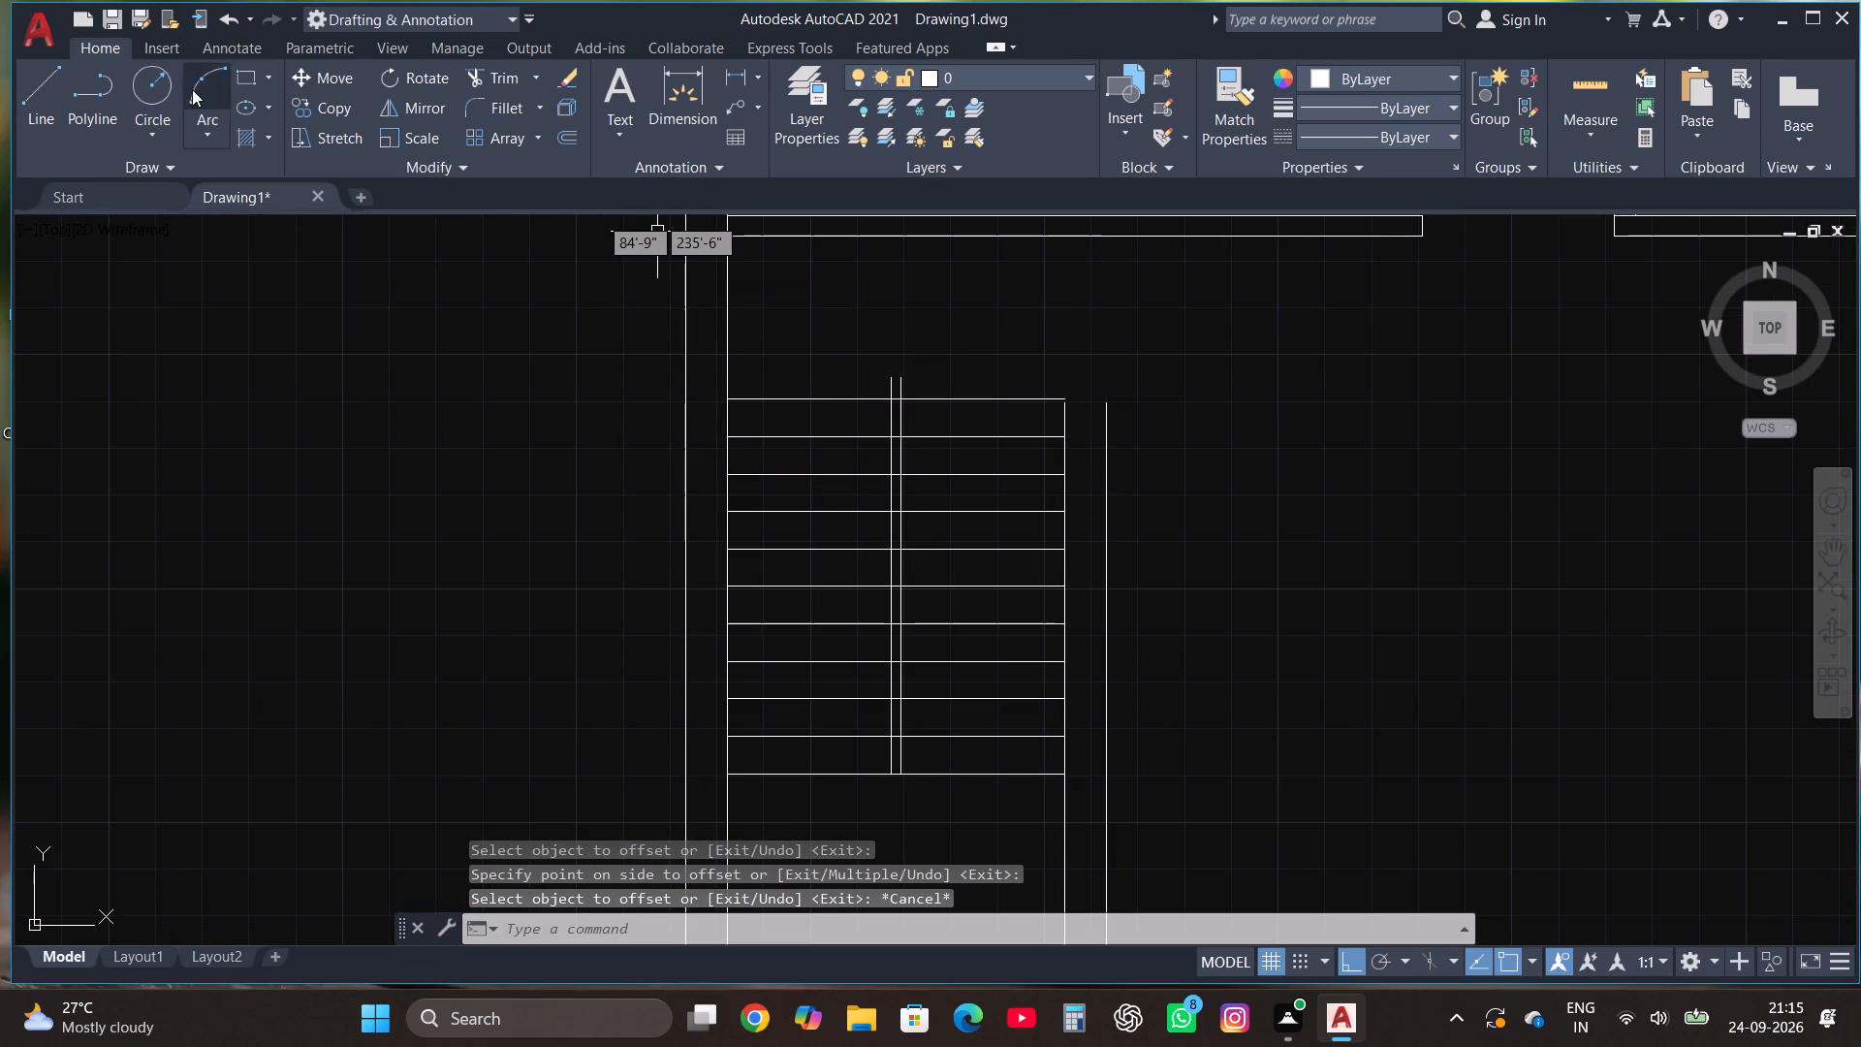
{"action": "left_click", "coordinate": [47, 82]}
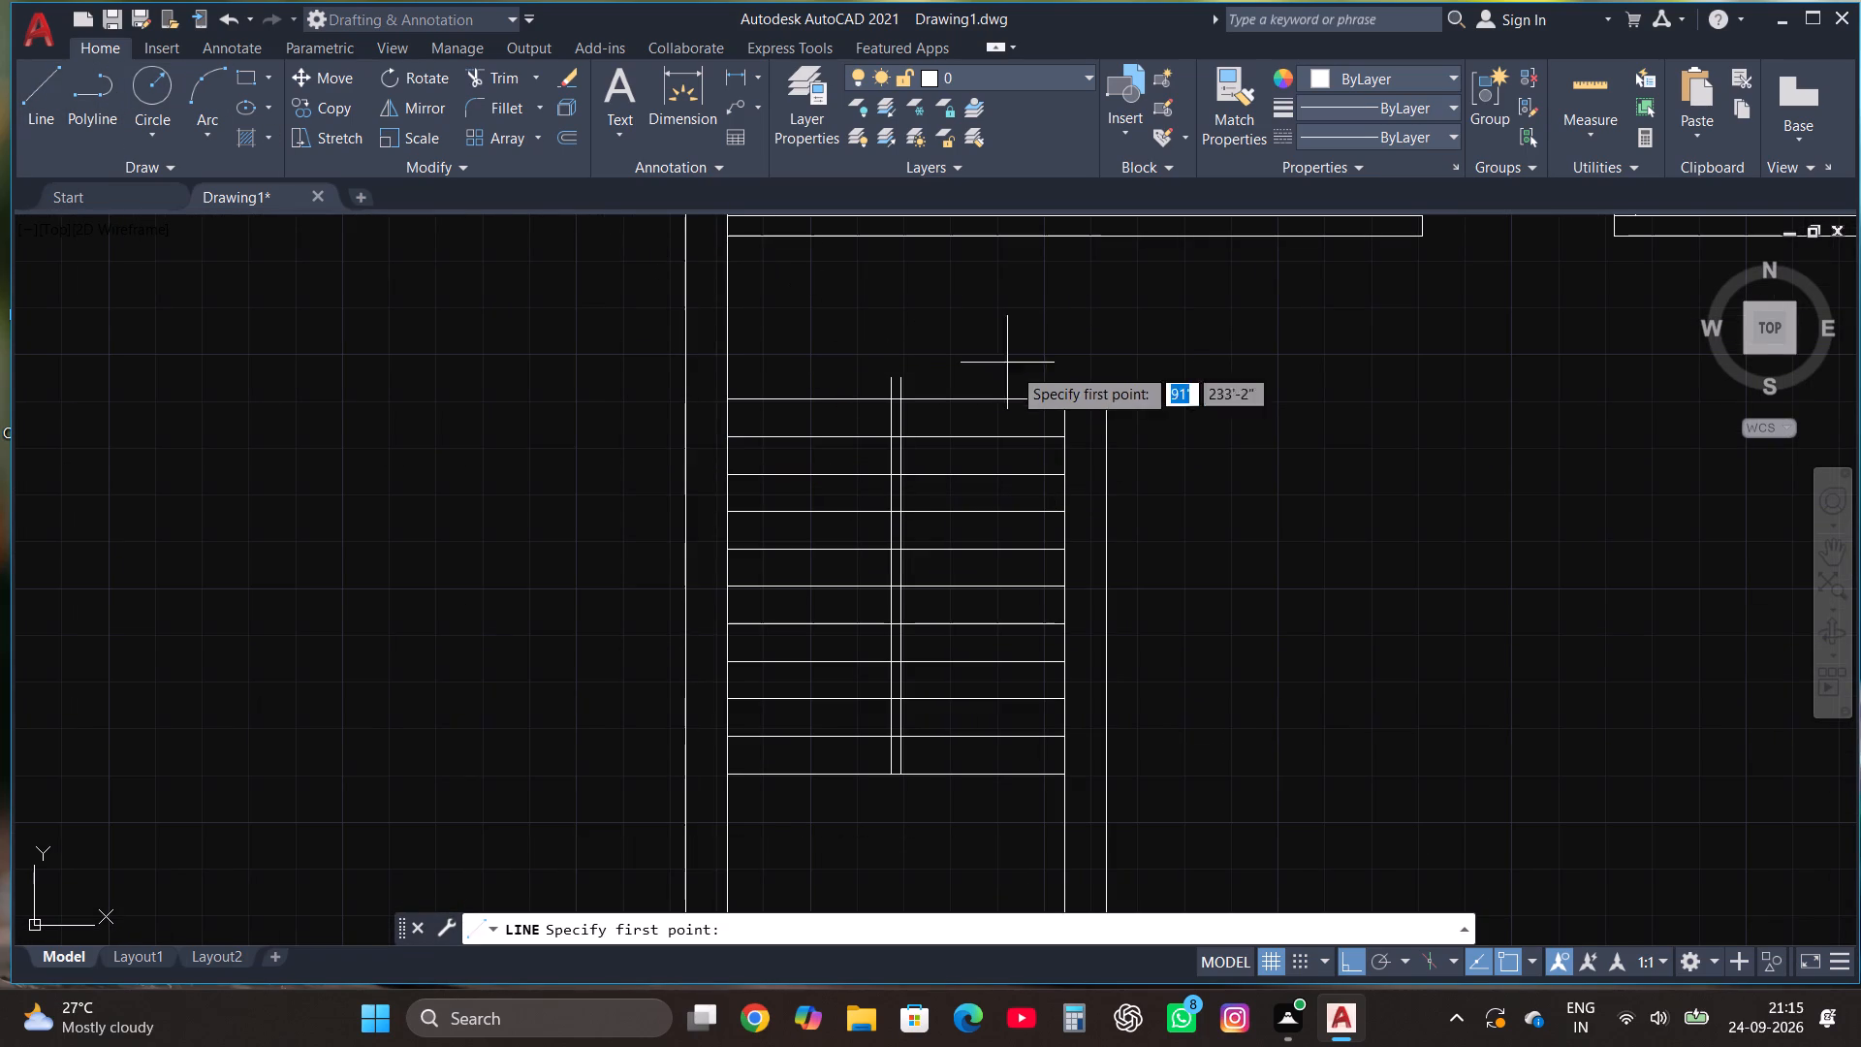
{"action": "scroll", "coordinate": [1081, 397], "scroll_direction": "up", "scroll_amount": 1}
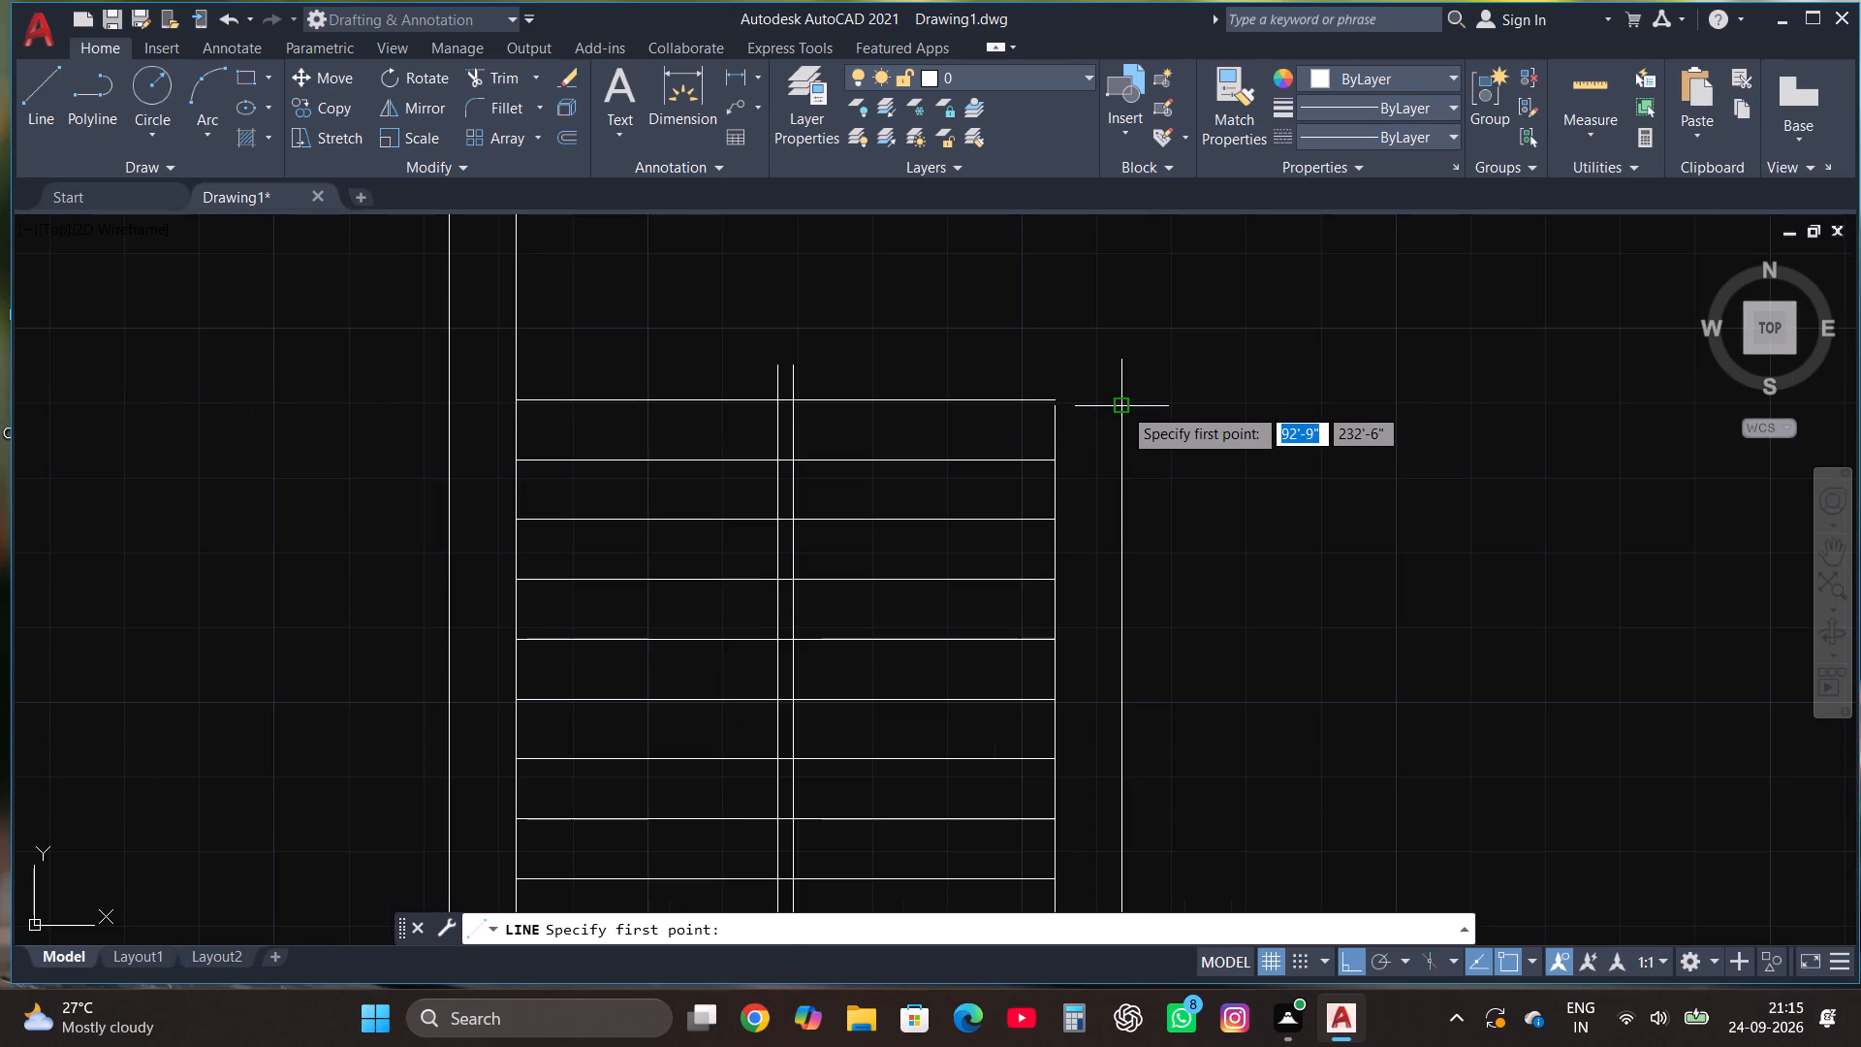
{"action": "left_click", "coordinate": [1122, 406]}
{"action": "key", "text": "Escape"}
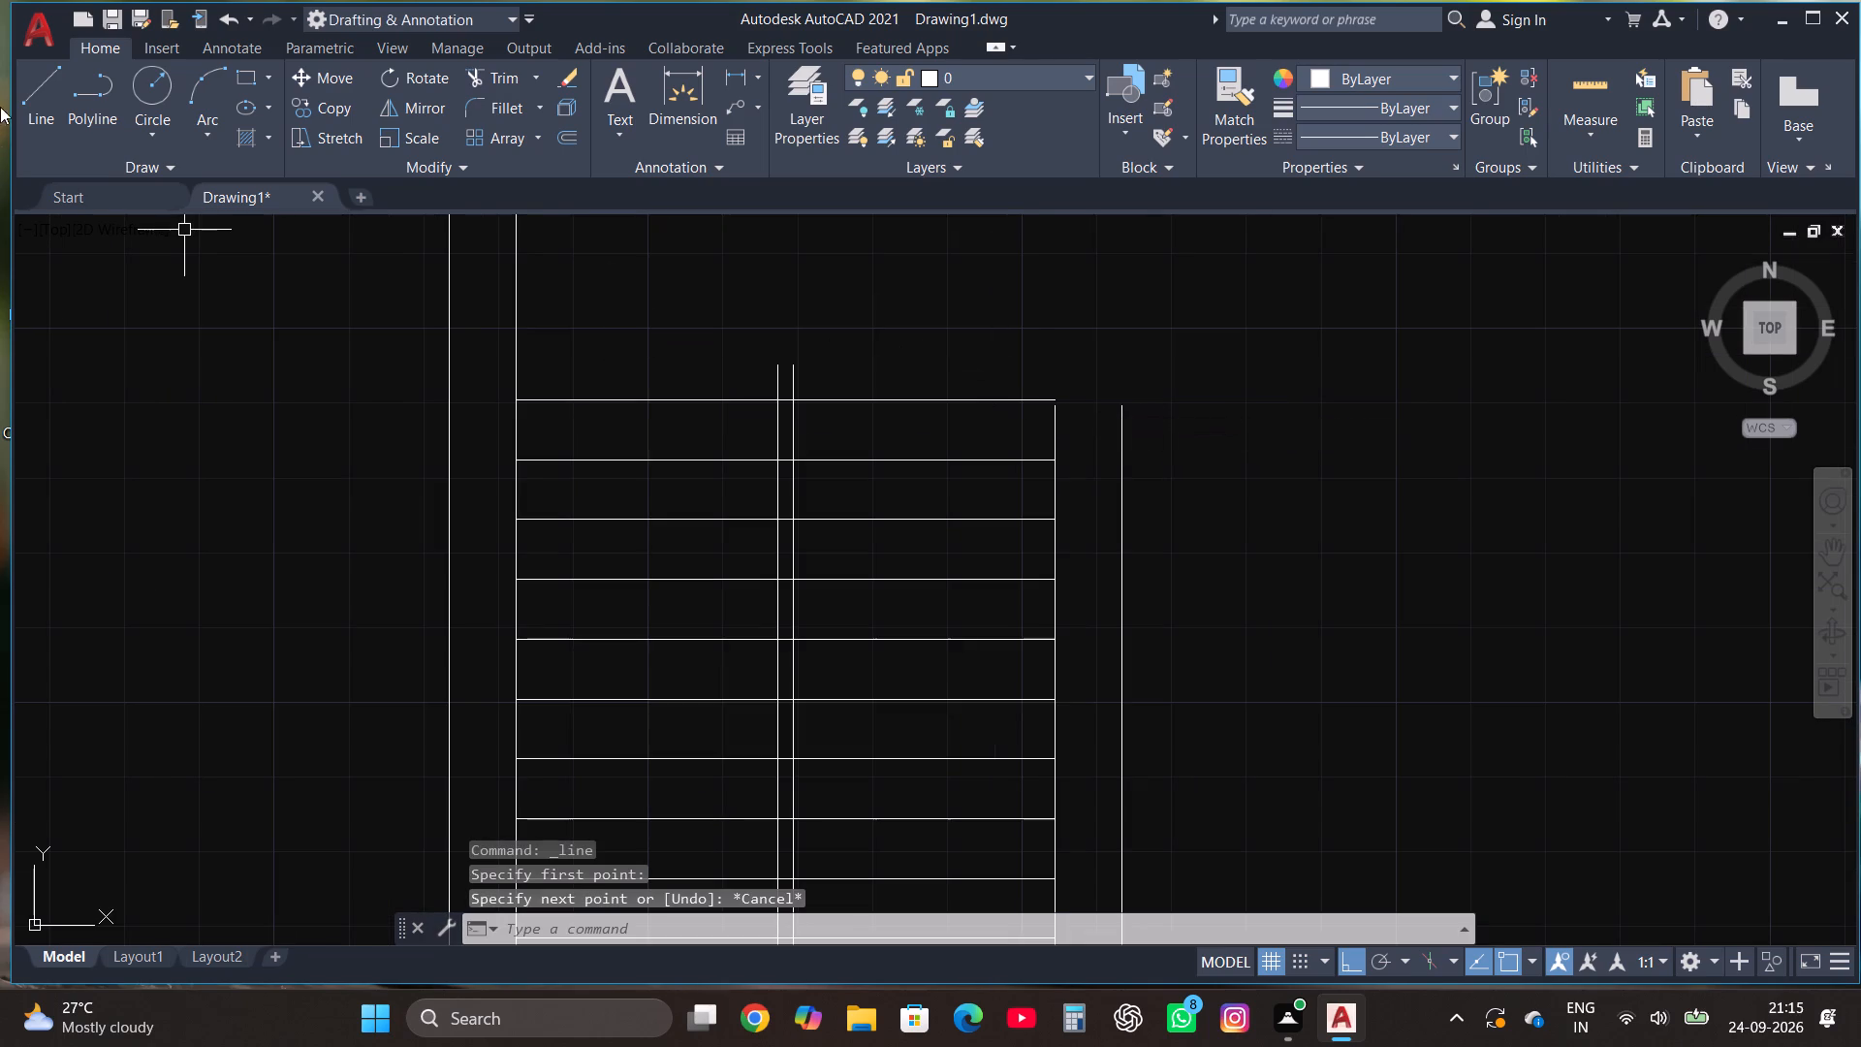
Draw a horizontal line extending the top tread across the right-hand wall to just past its outer vertical line.
{"action": "left_click", "coordinate": [29, 84]}
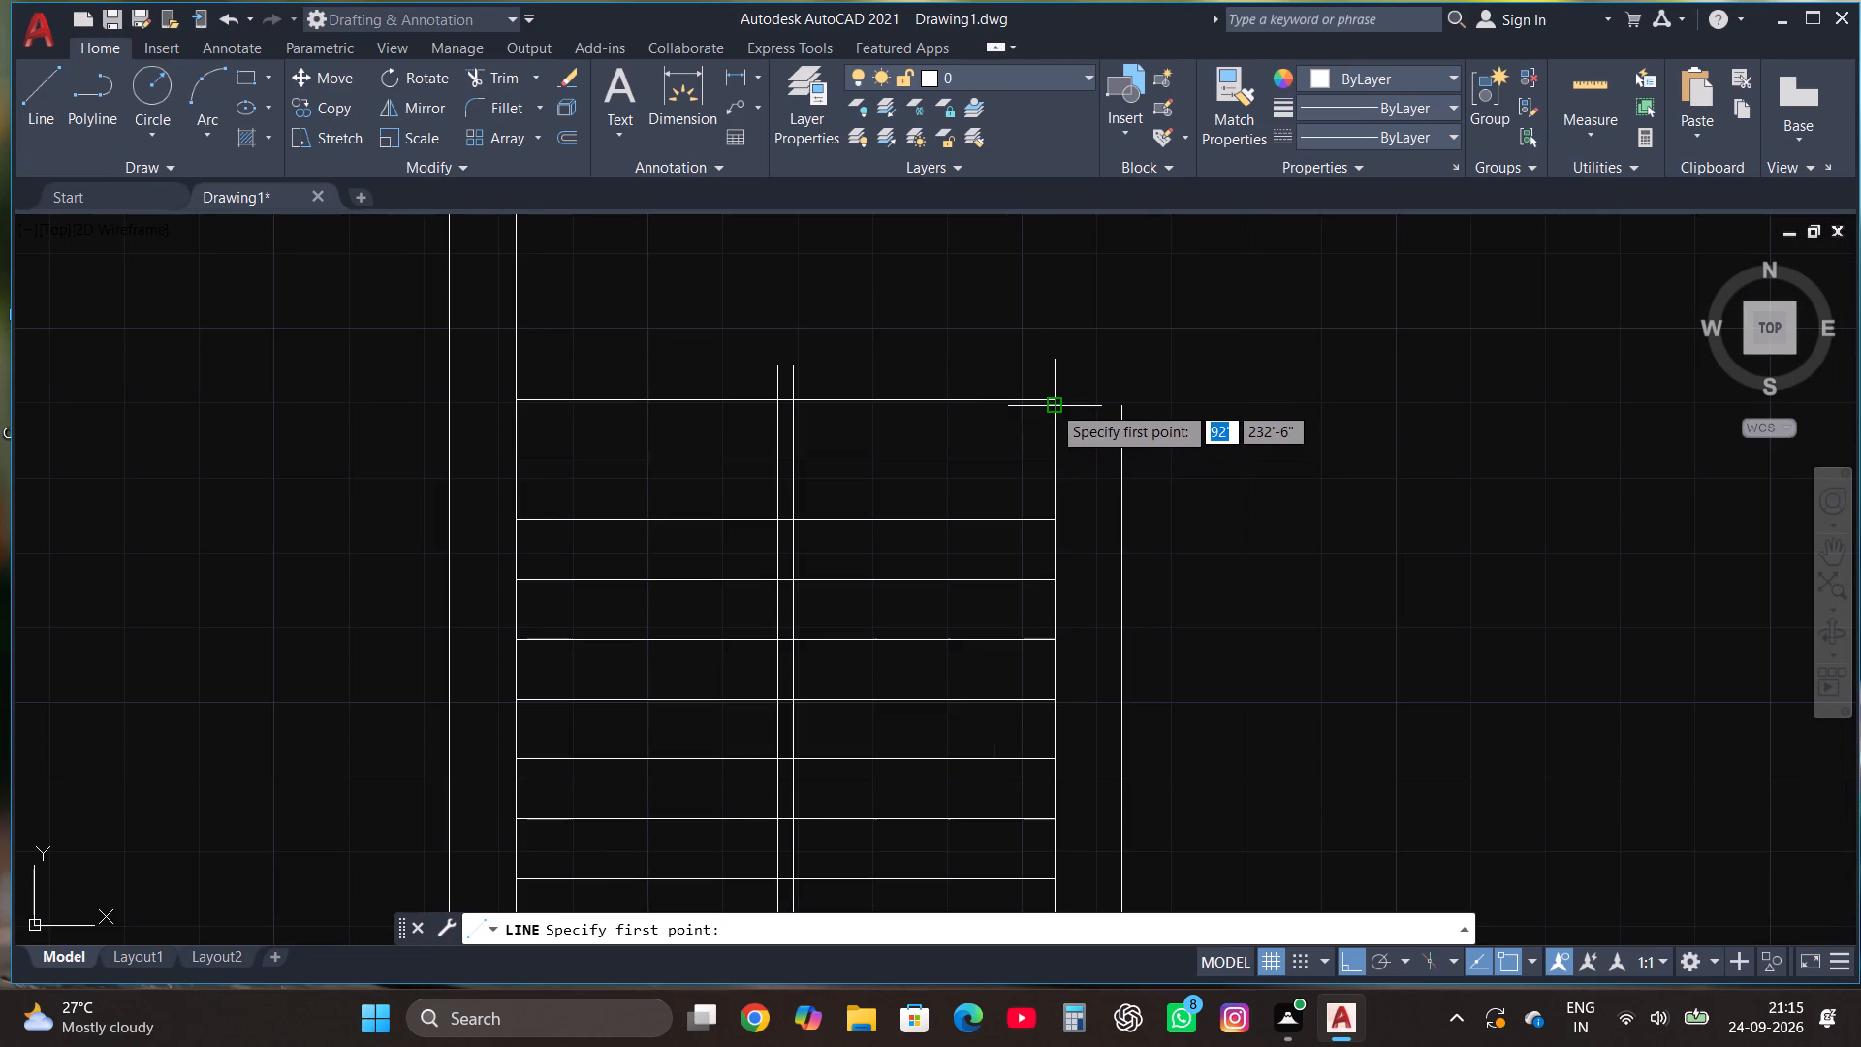
{"action": "scroll", "coordinate": [1050, 400], "scroll_direction": "up", "scroll_amount": 1}
{"action": "left_click", "coordinate": [1052, 399]}
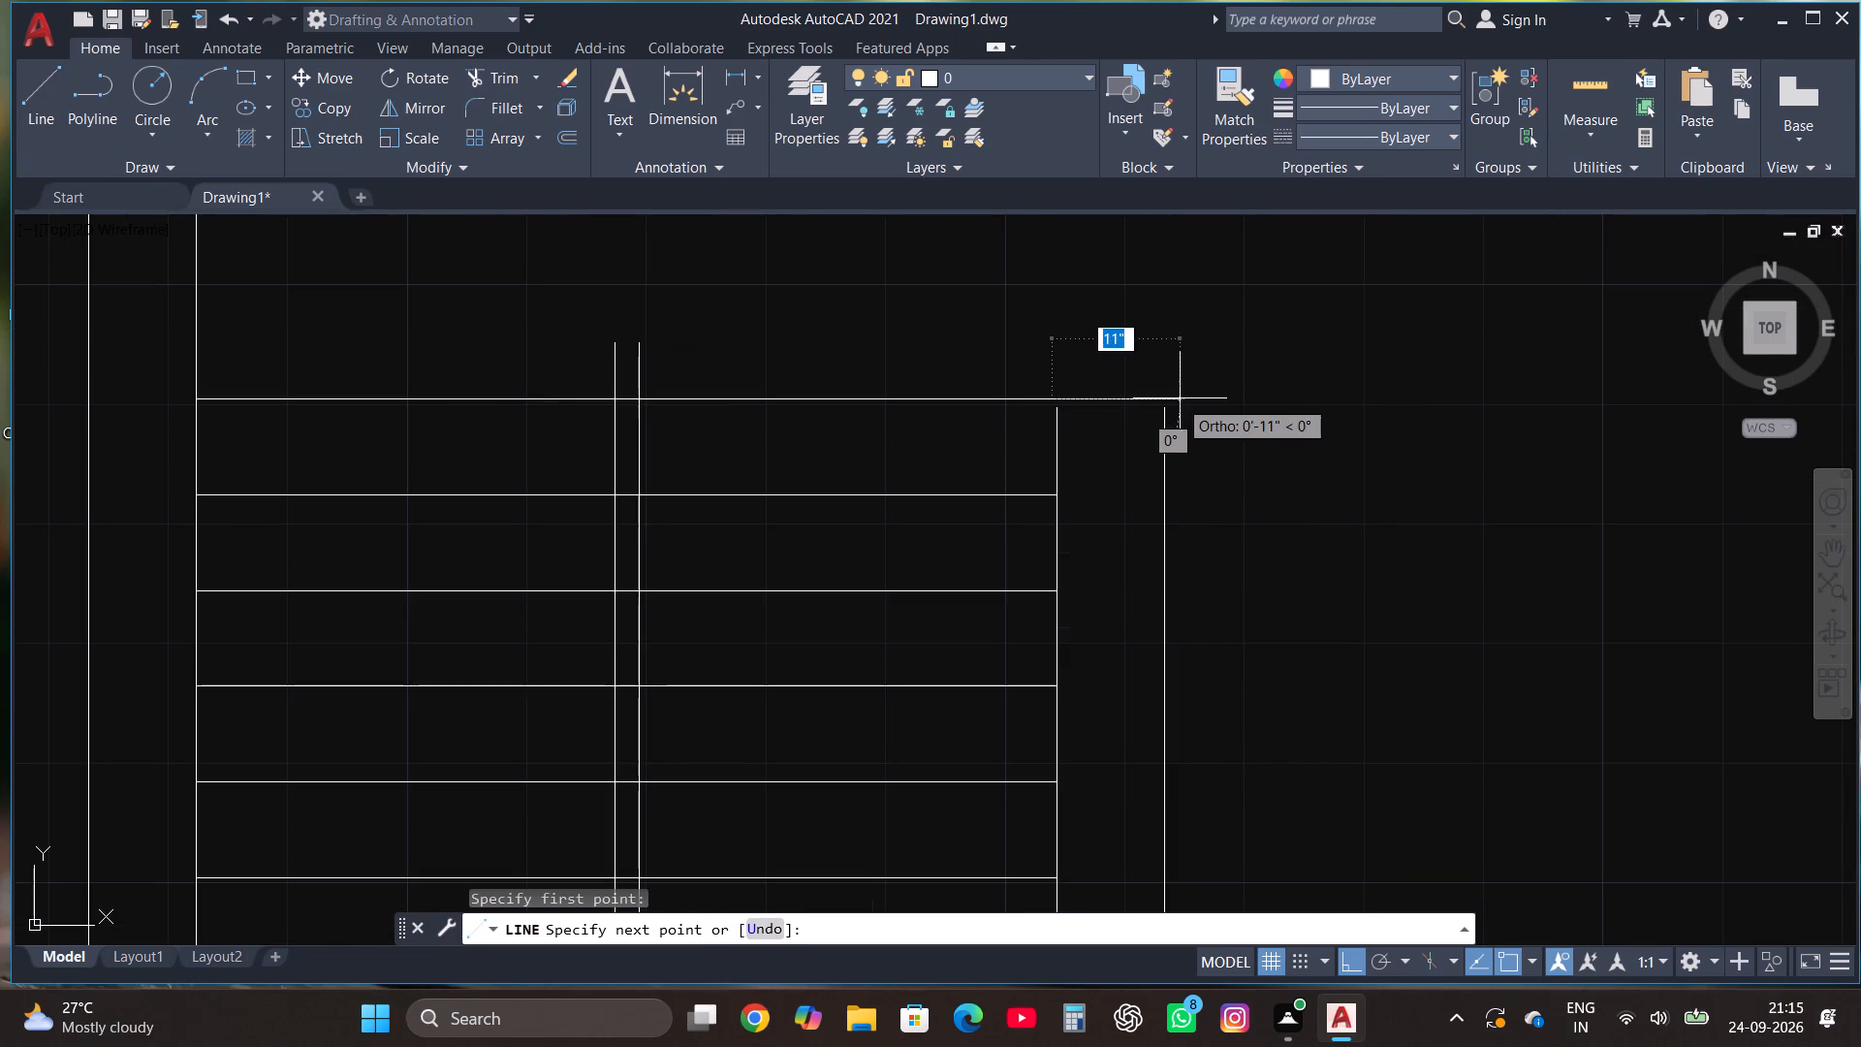
{"action": "left_click", "coordinate": [1194, 399]}
{"action": "key", "text": "Escape"}
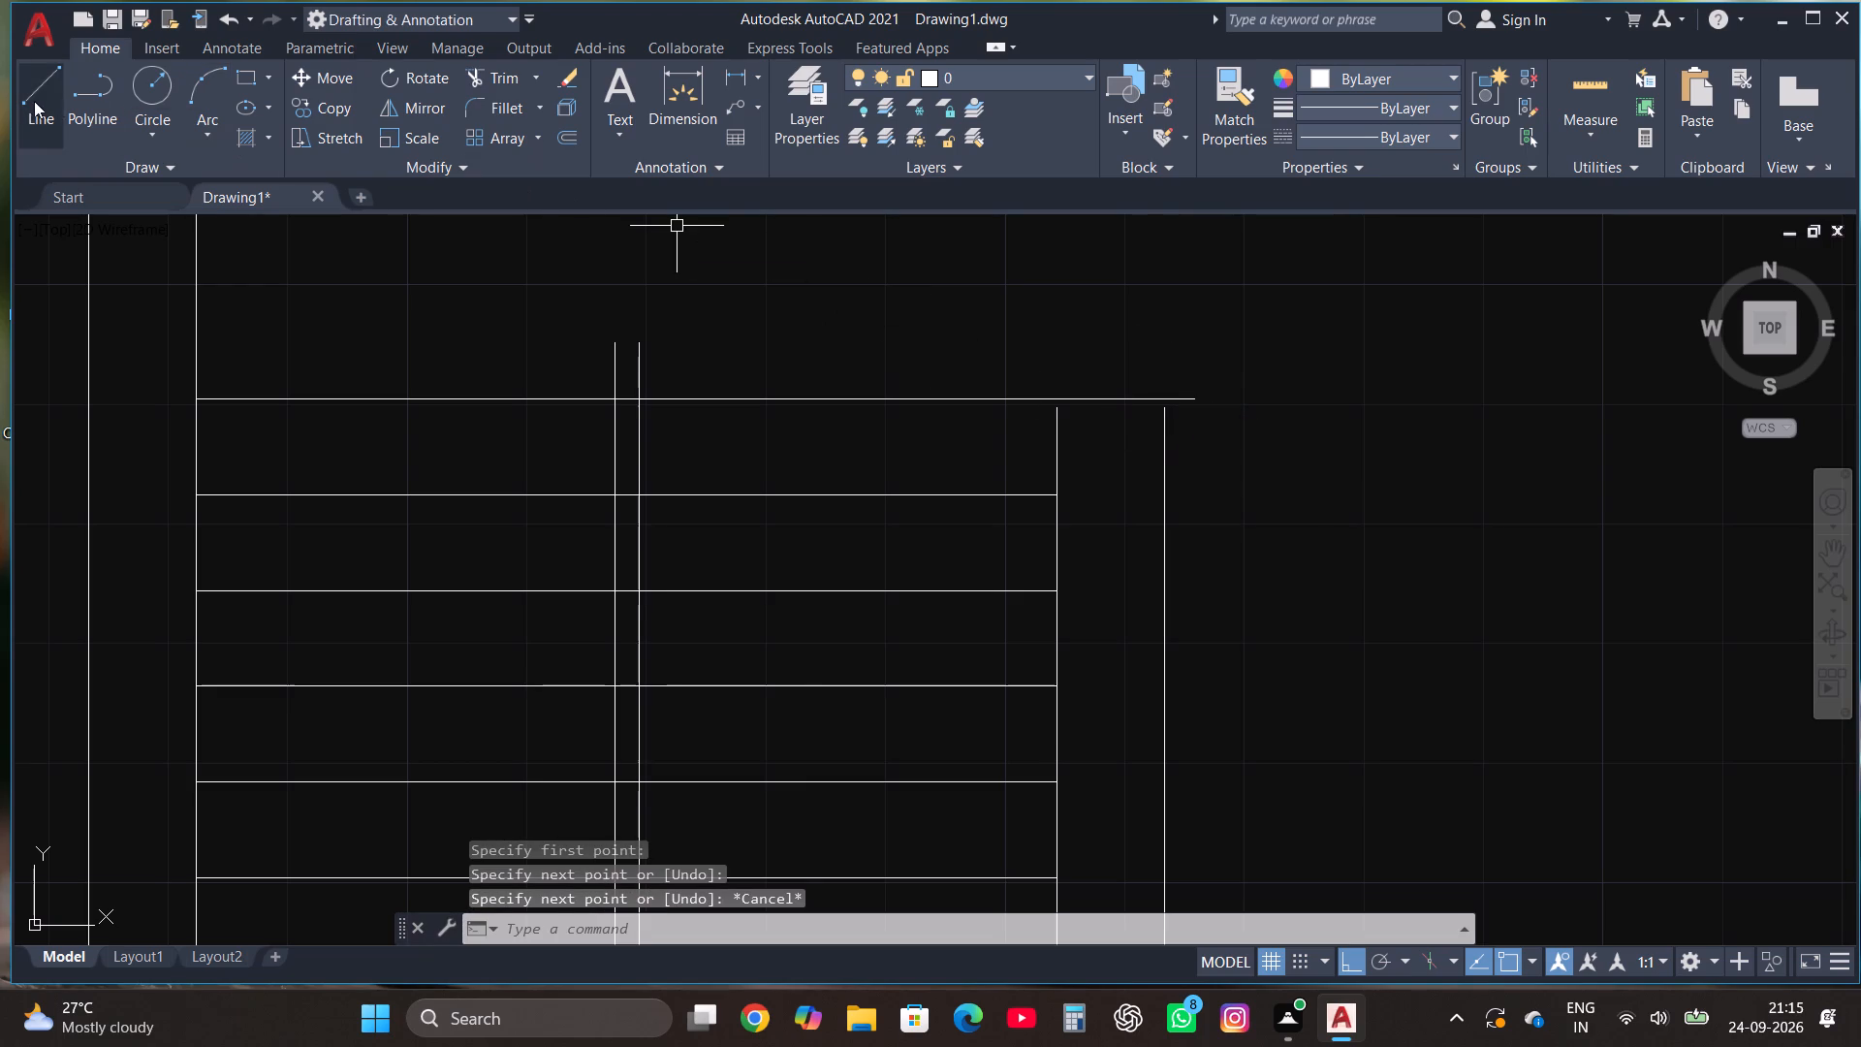
Extend both vertical lines of the staircase's right-hand wall upward past the new horizontal line.
{"action": "left_click", "coordinate": [32, 97]}
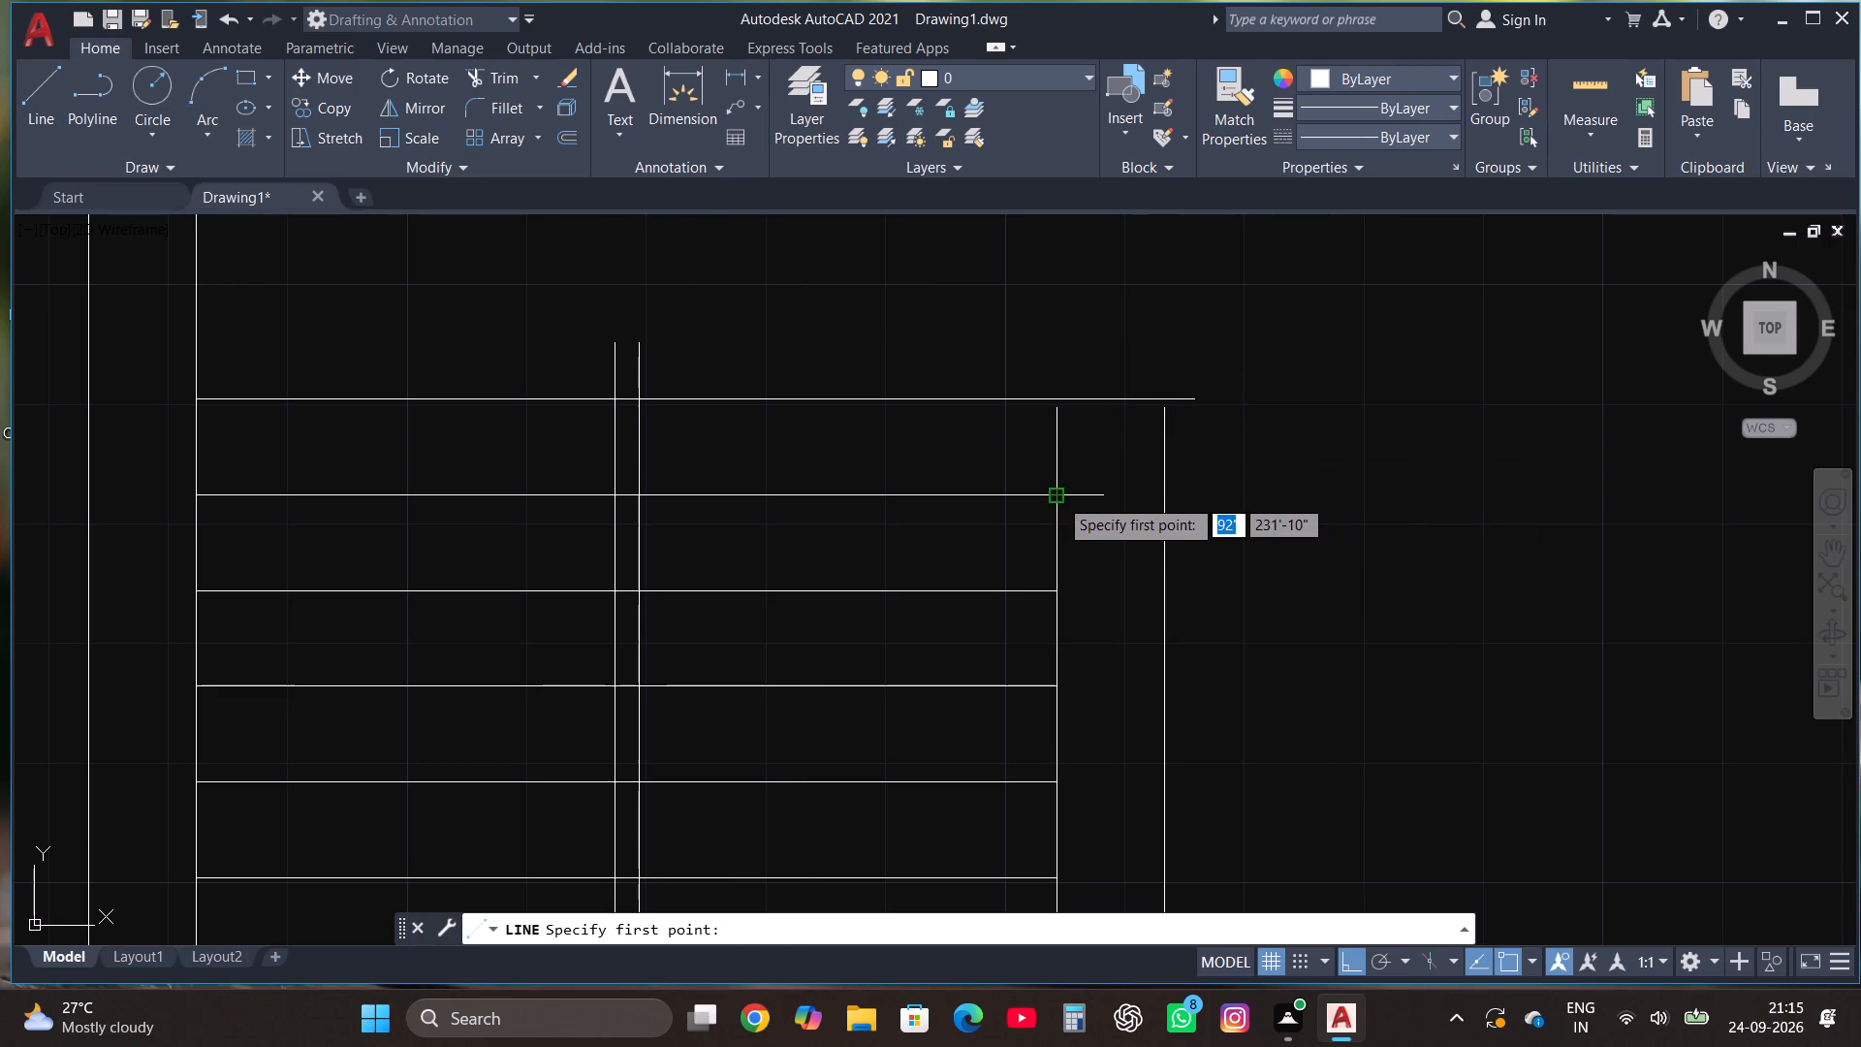
{"action": "left_click", "coordinate": [1059, 497]}
{"action": "left_click", "coordinate": [1066, 365]}
{"action": "key", "text": "Escape"}
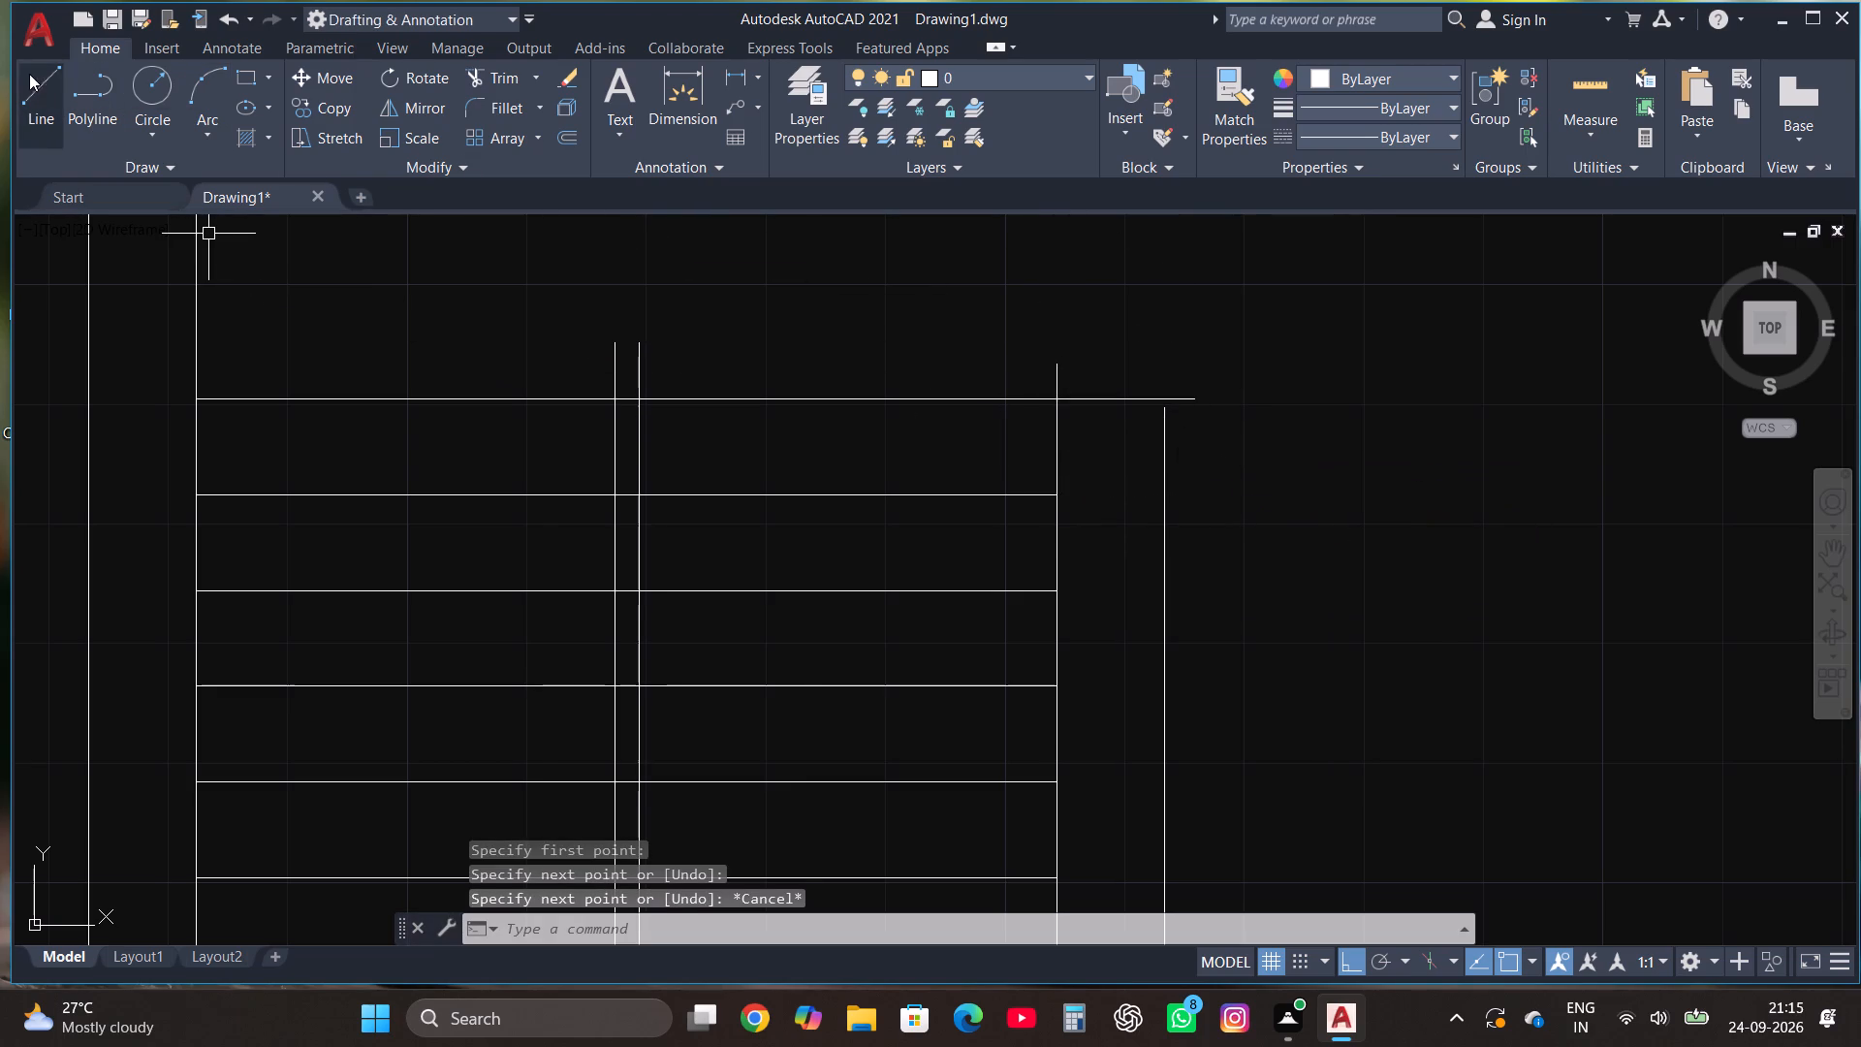
{"action": "left_click", "coordinate": [29, 87]}
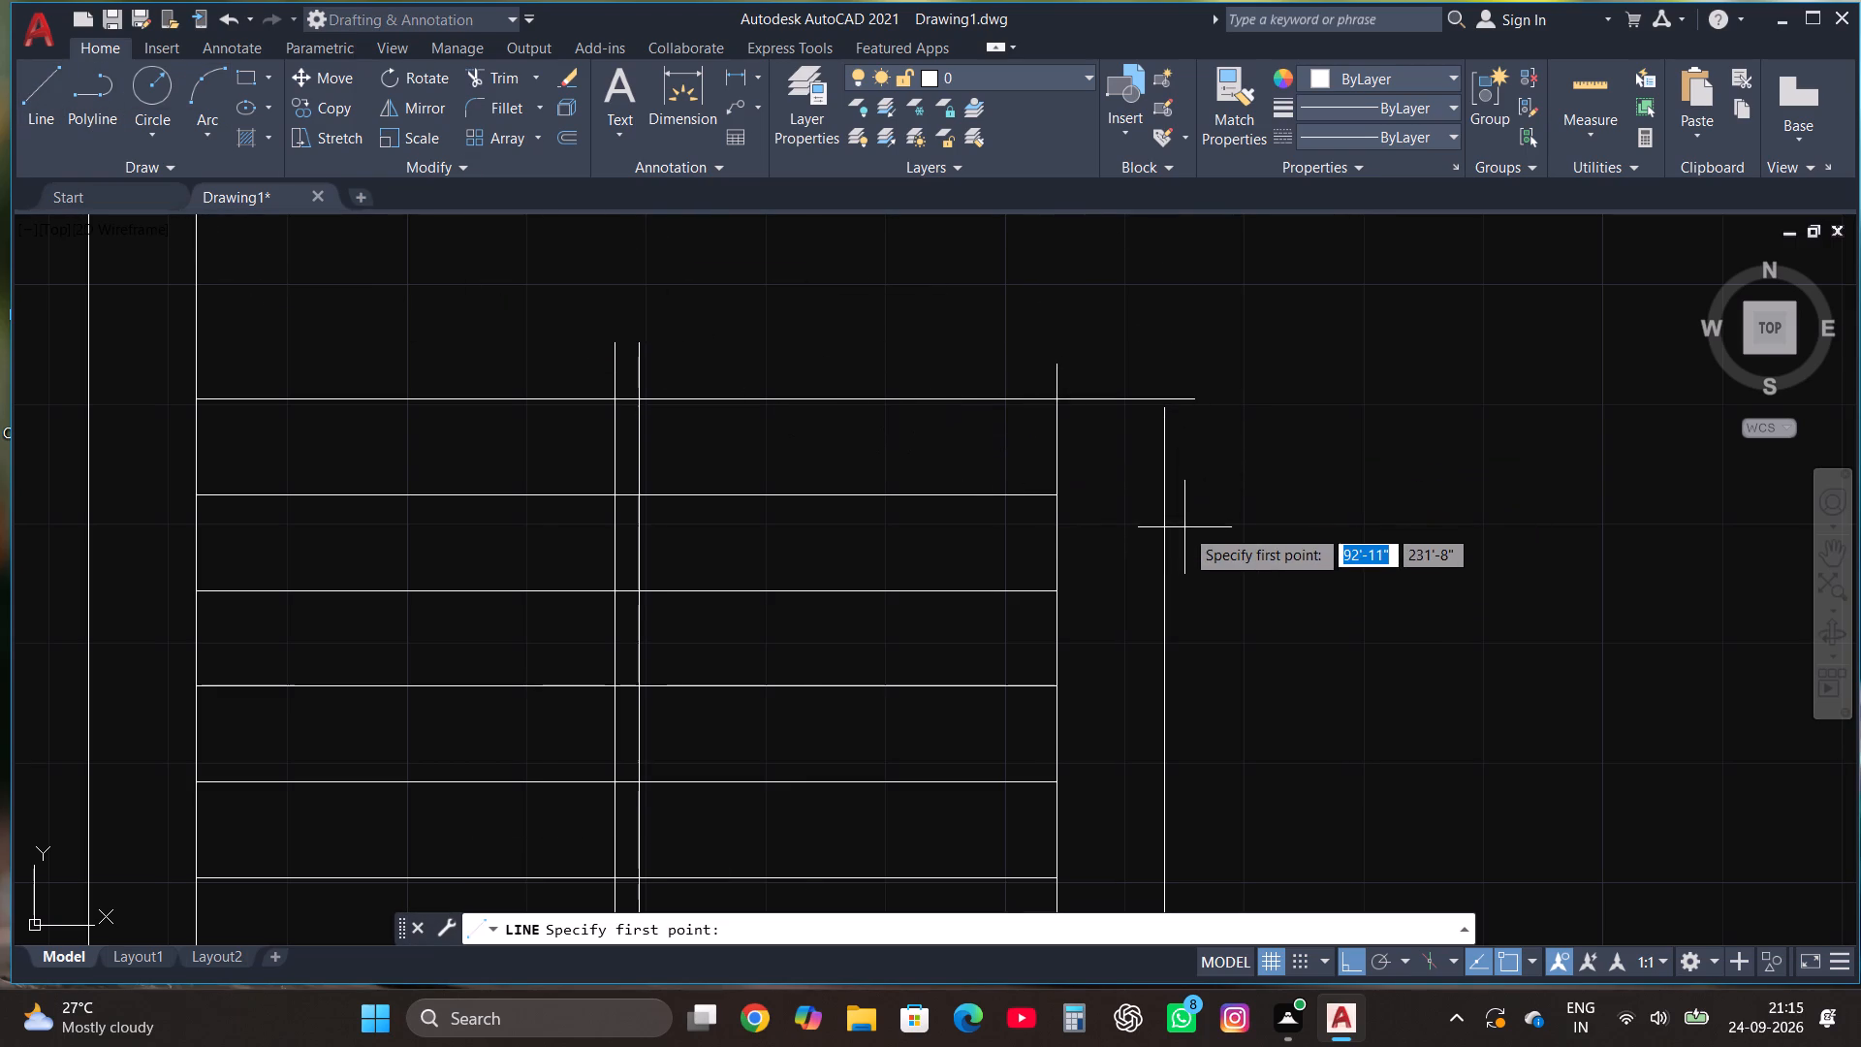
{"action": "left_click", "coordinate": [1164, 523]}
{"action": "left_click", "coordinate": [1165, 365]}
{"action": "key", "text": "Escape"}
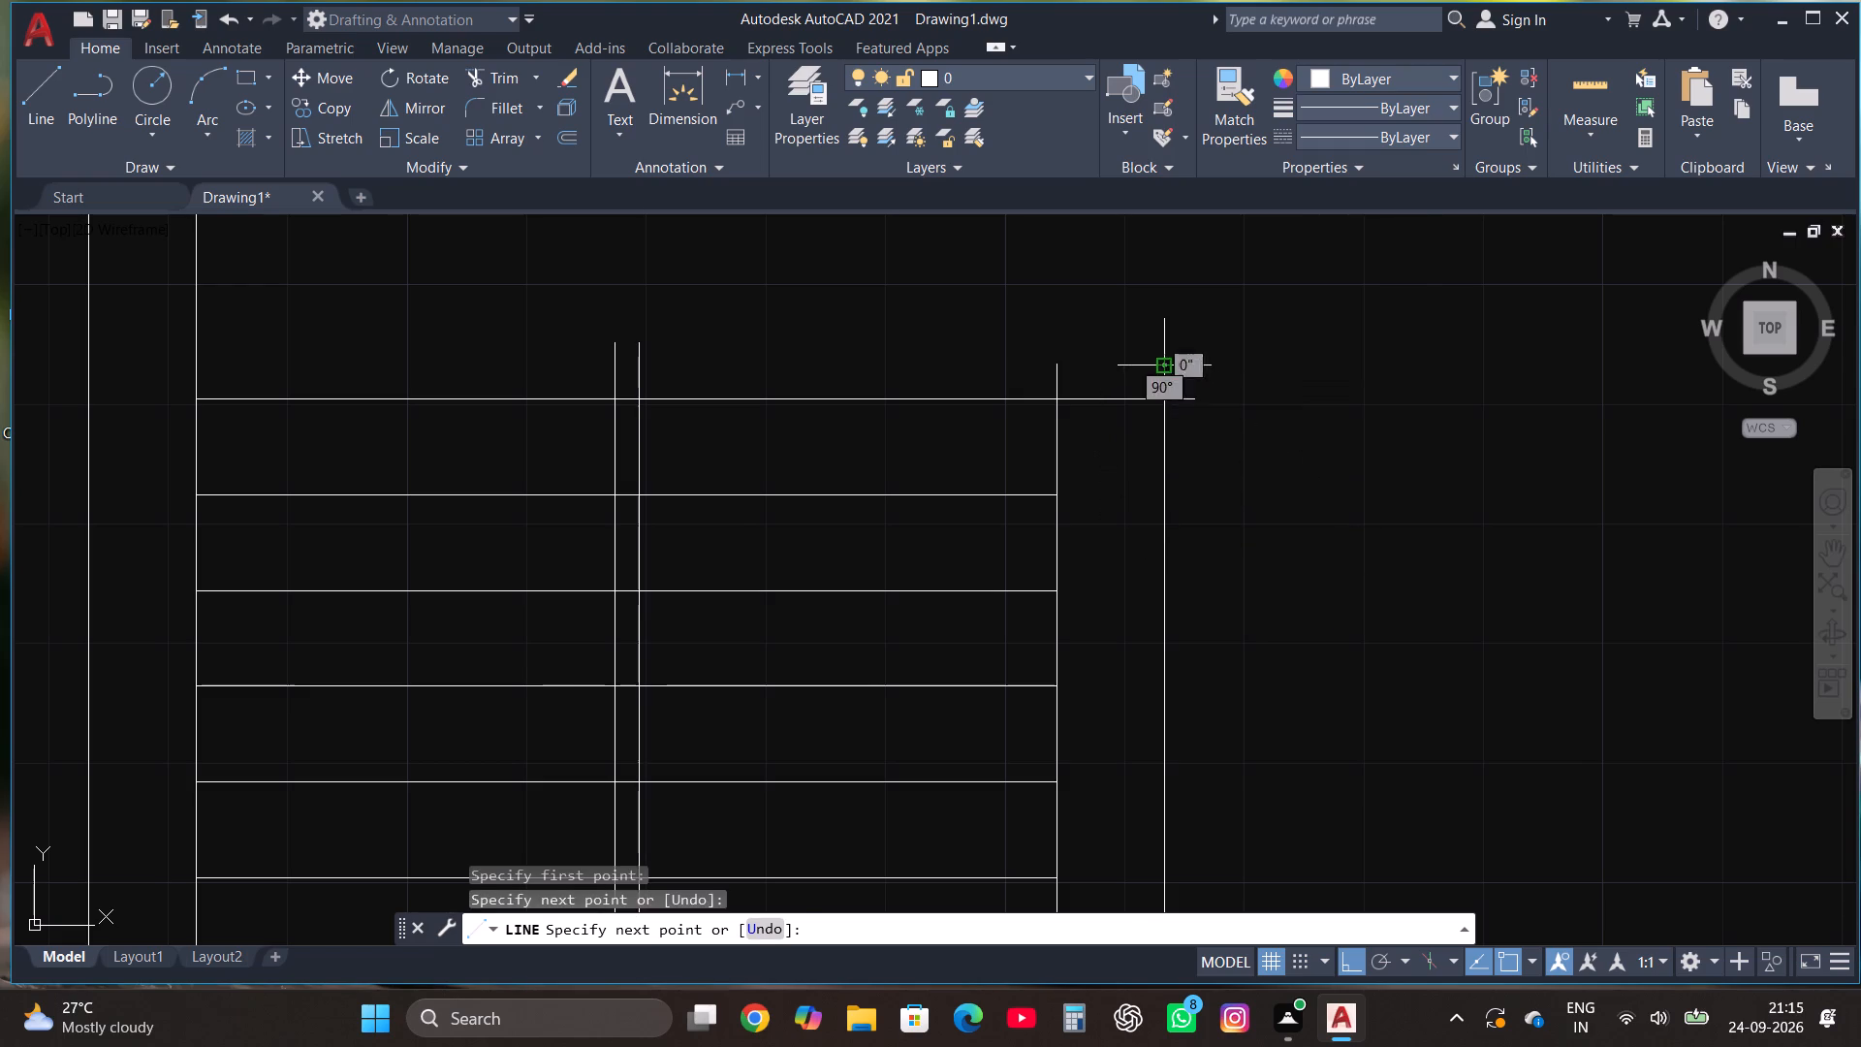
Trim the middle pair and right-hand wall lines above the top tread, and the horizontal overhang beyond the outer wall line.
{"action": "left_click", "coordinate": [495, 80]}
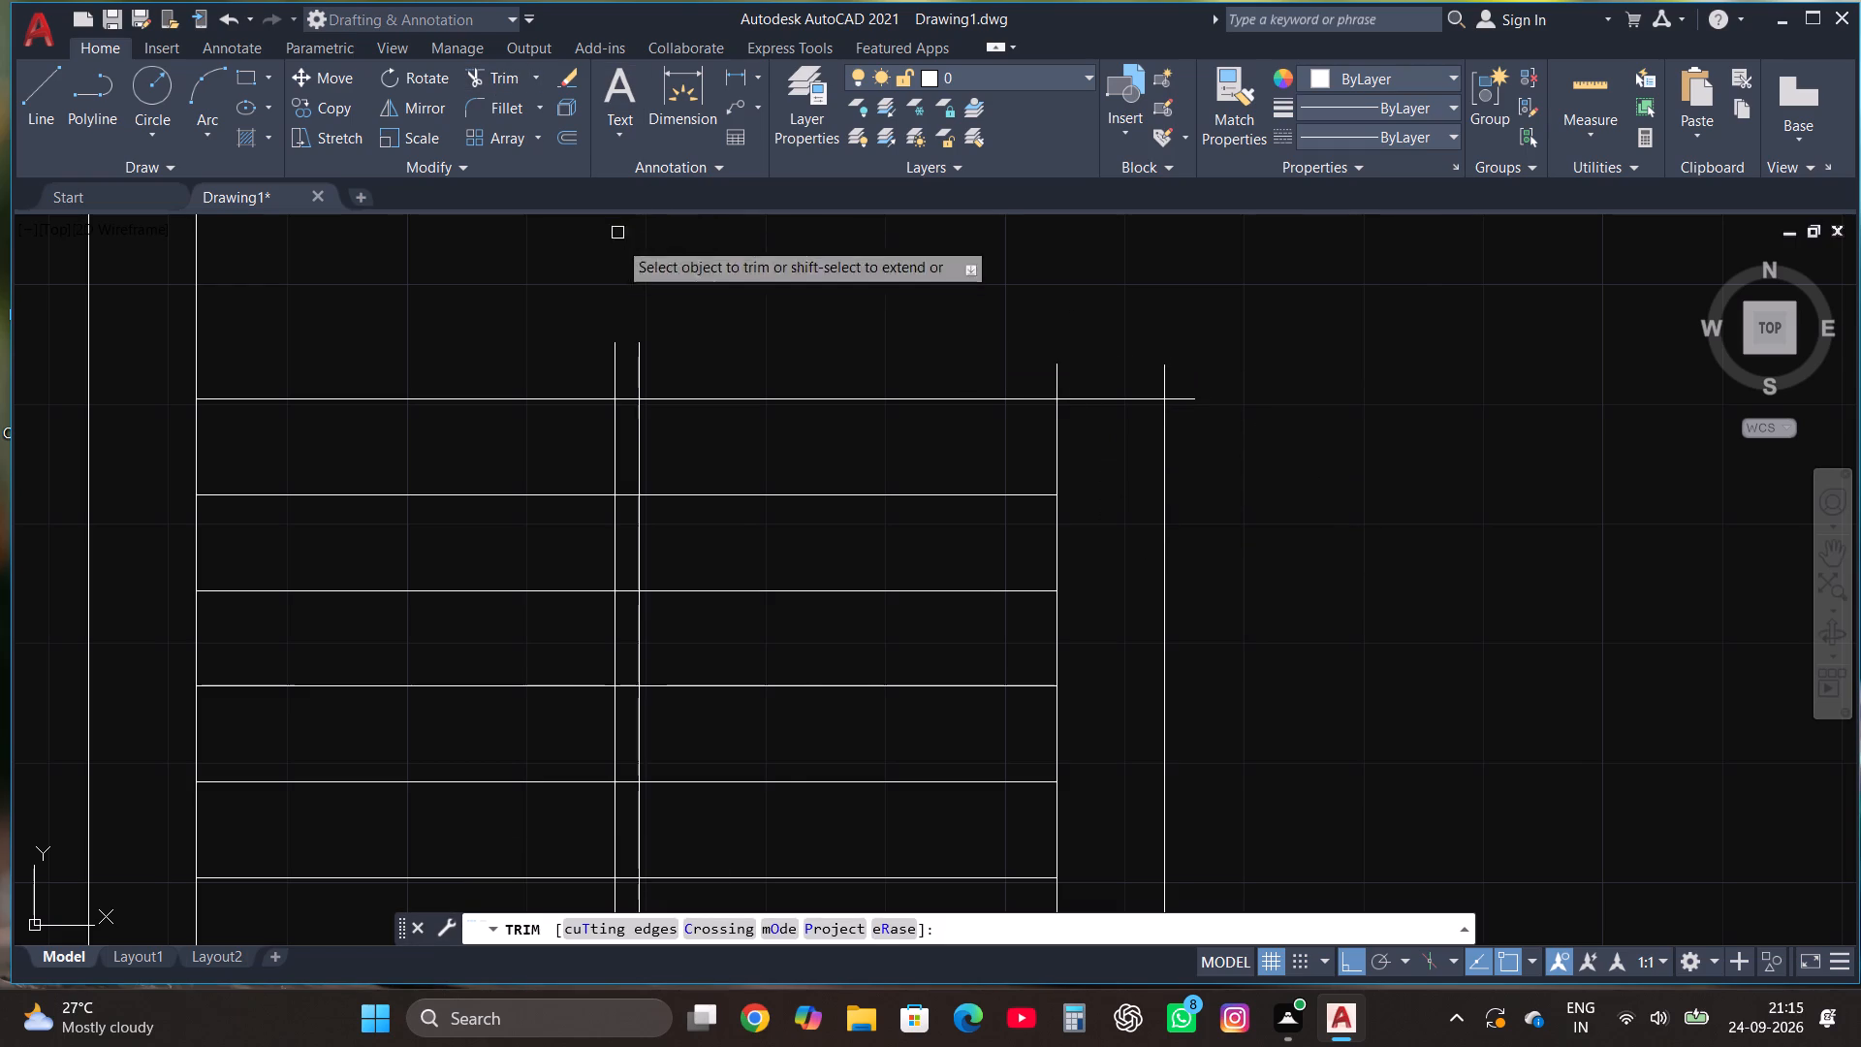
{"action": "left_click", "coordinate": [599, 369]}
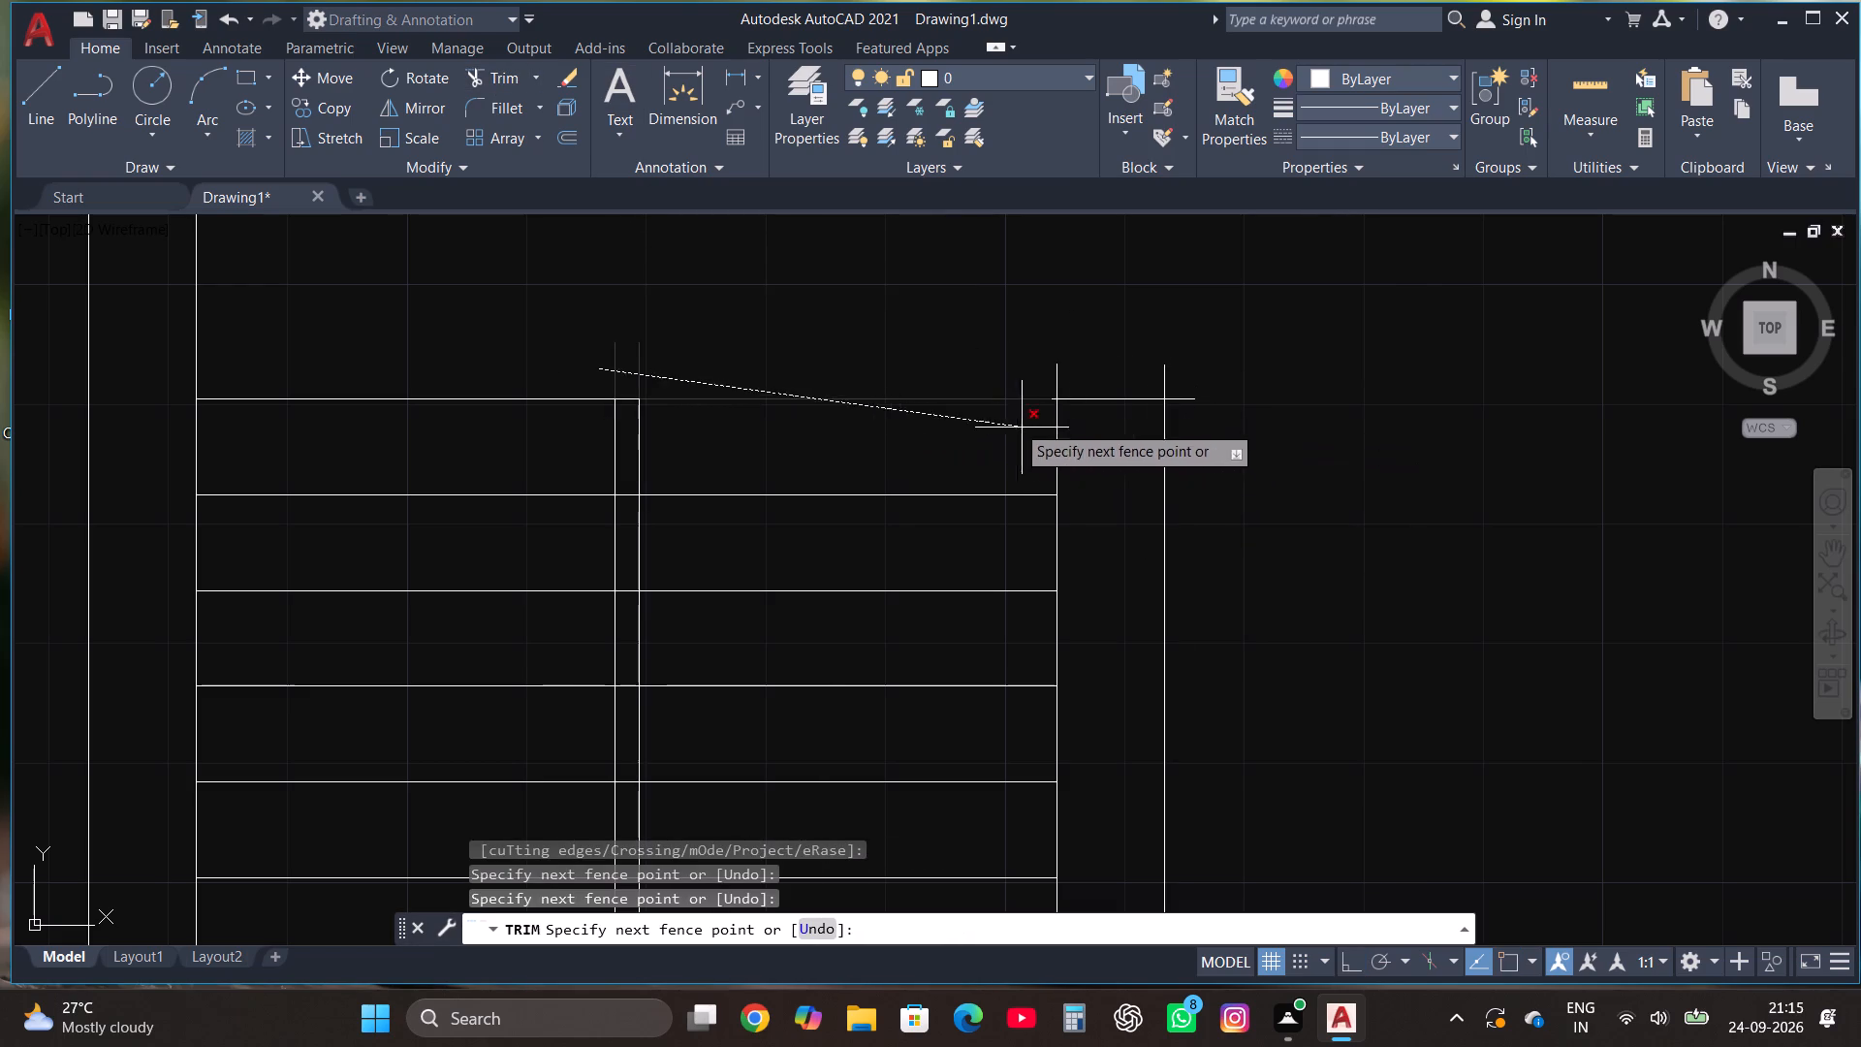
{"action": "left_click", "coordinate": [1195, 378]}
{"action": "left_click", "coordinate": [1185, 365]}
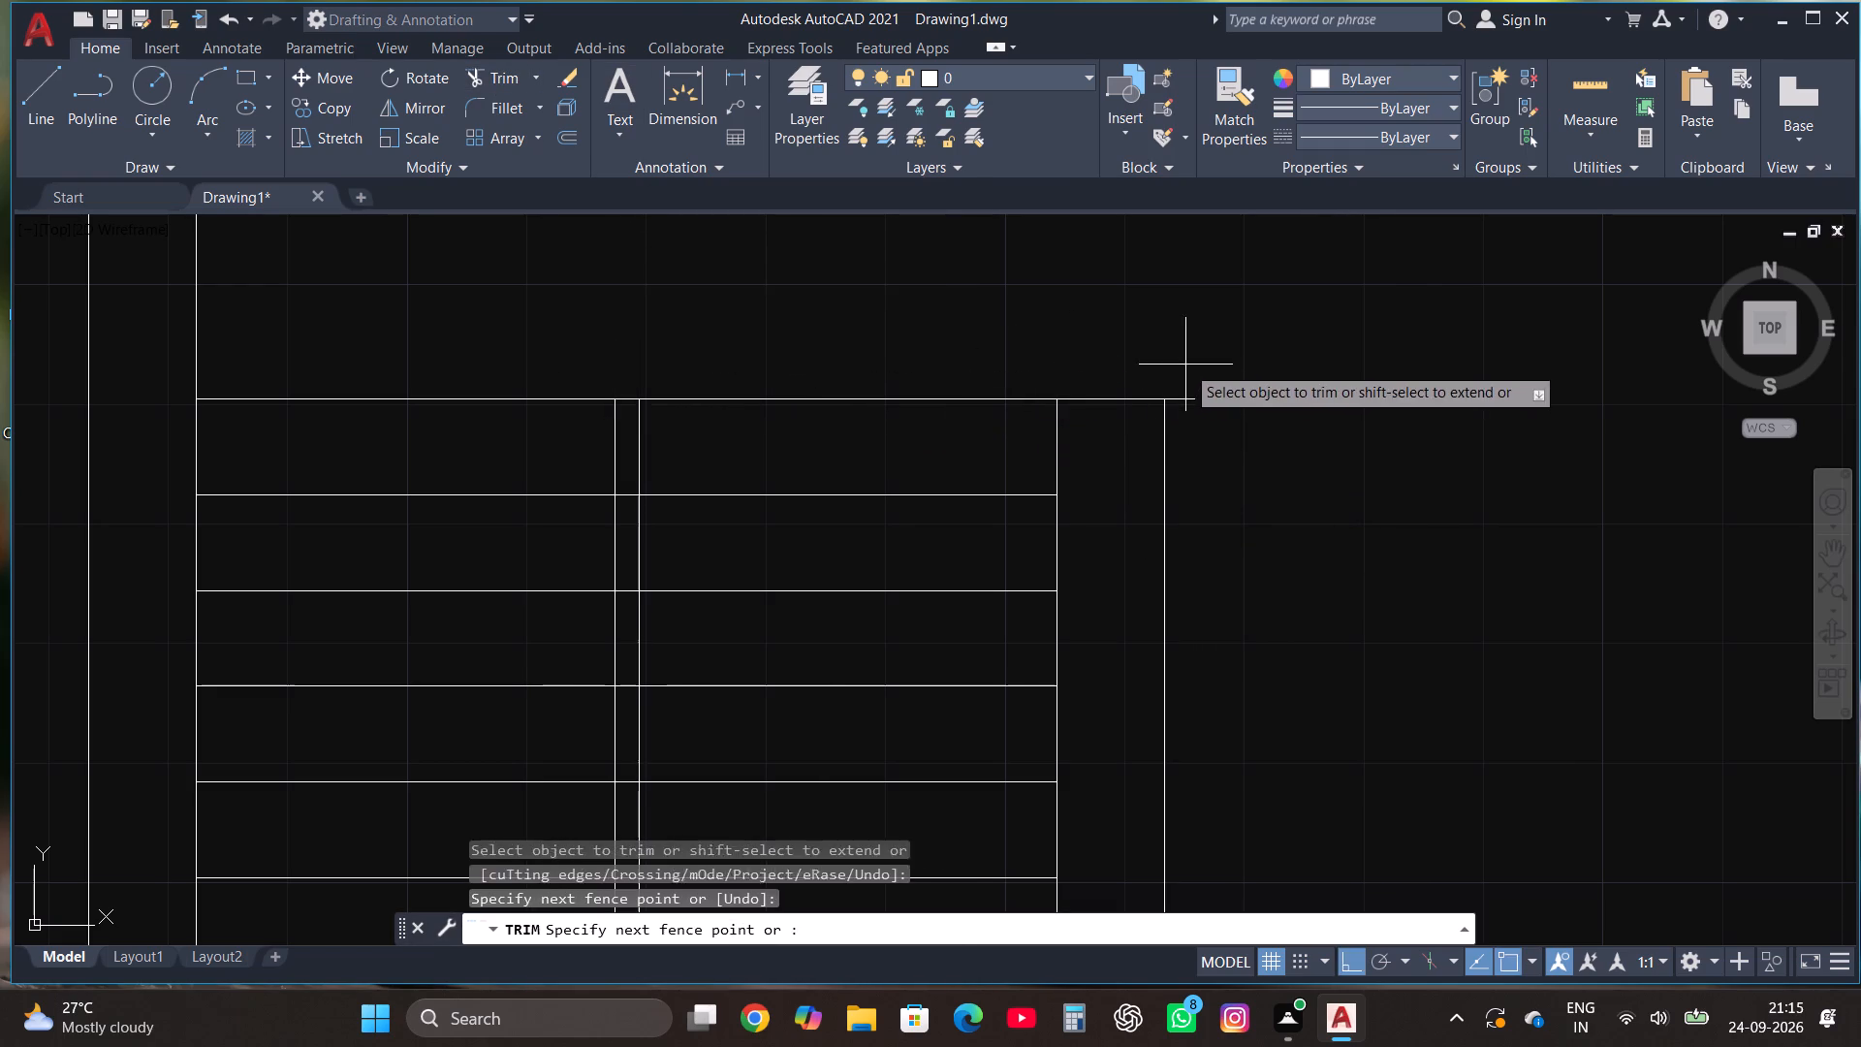
{"action": "left_click", "coordinate": [1185, 438]}
{"action": "key", "text": "Escape"}
Draw the stair direction line from the right flight's top-tread midpoint: about 8' down, 2'-11" left and 4'-3" up through the left flight.
{"action": "scroll", "coordinate": [1174, 429], "scroll_direction": "down", "scroll_amount": 2}
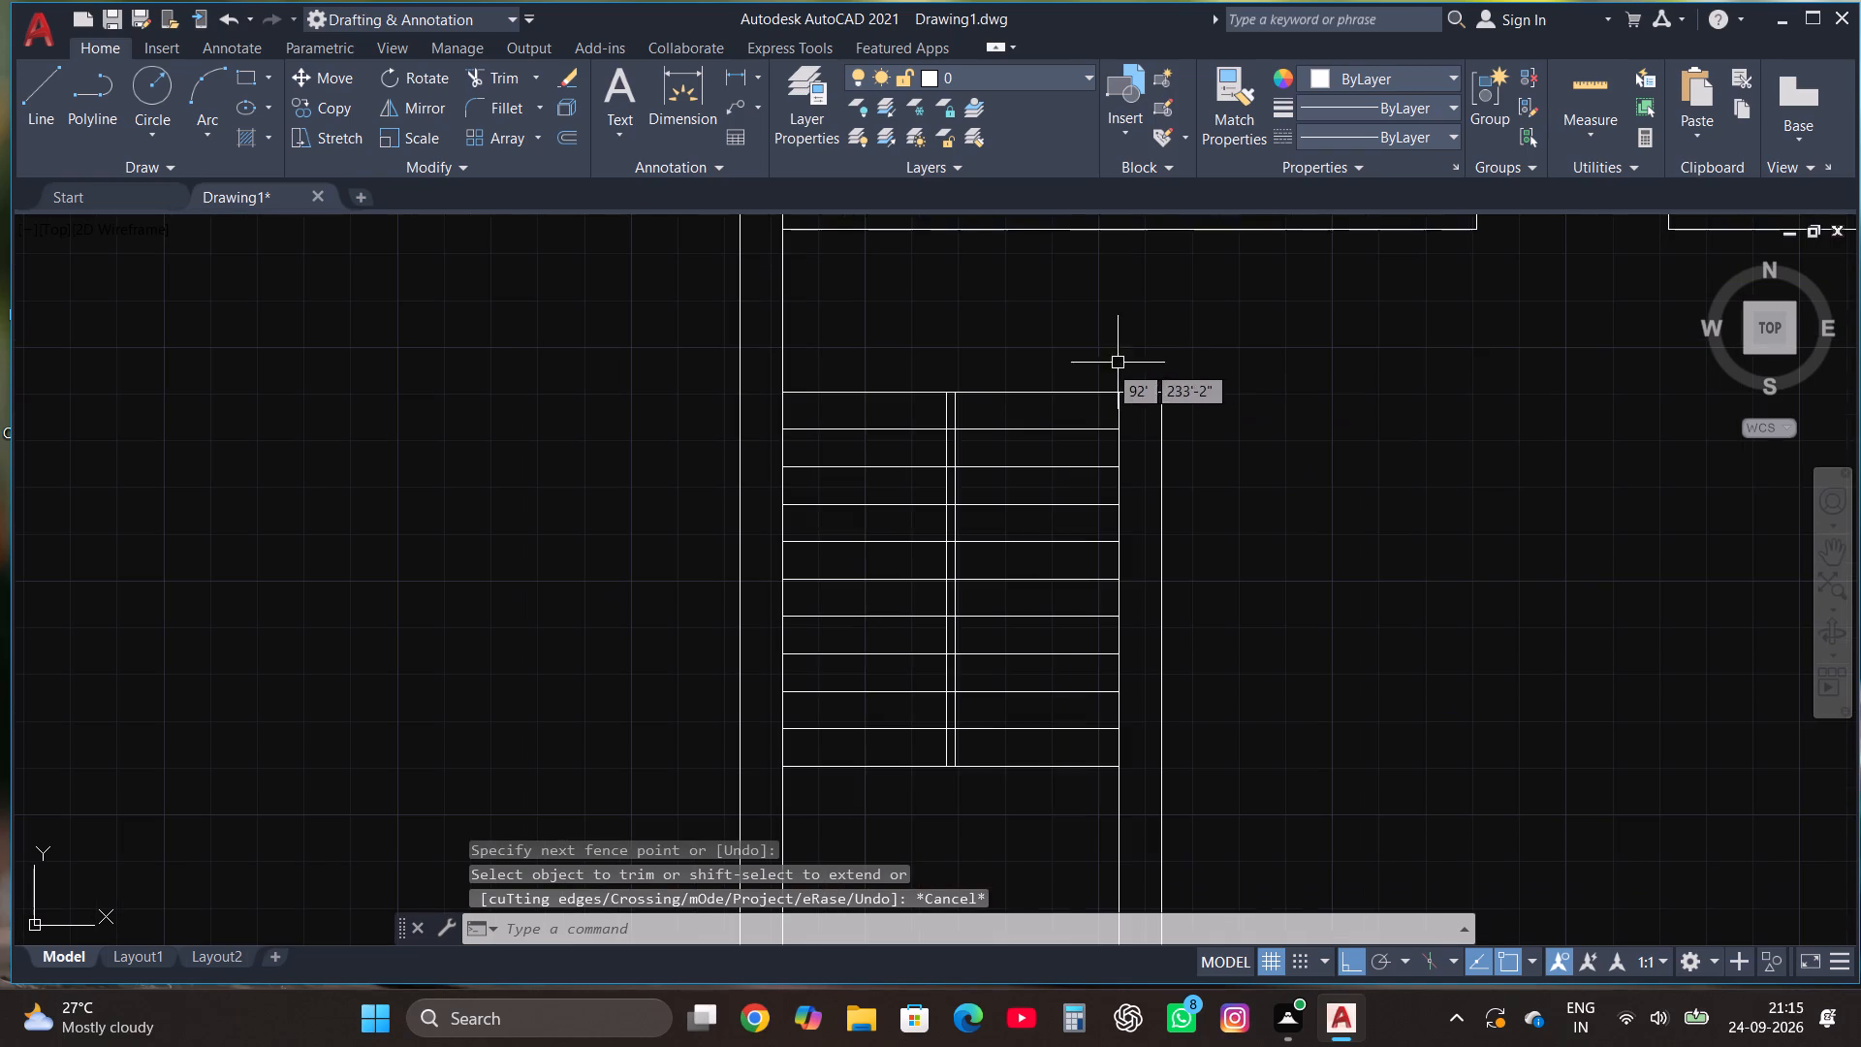
{"action": "scroll", "coordinate": [991, 386], "scroll_direction": "down", "scroll_amount": 1}
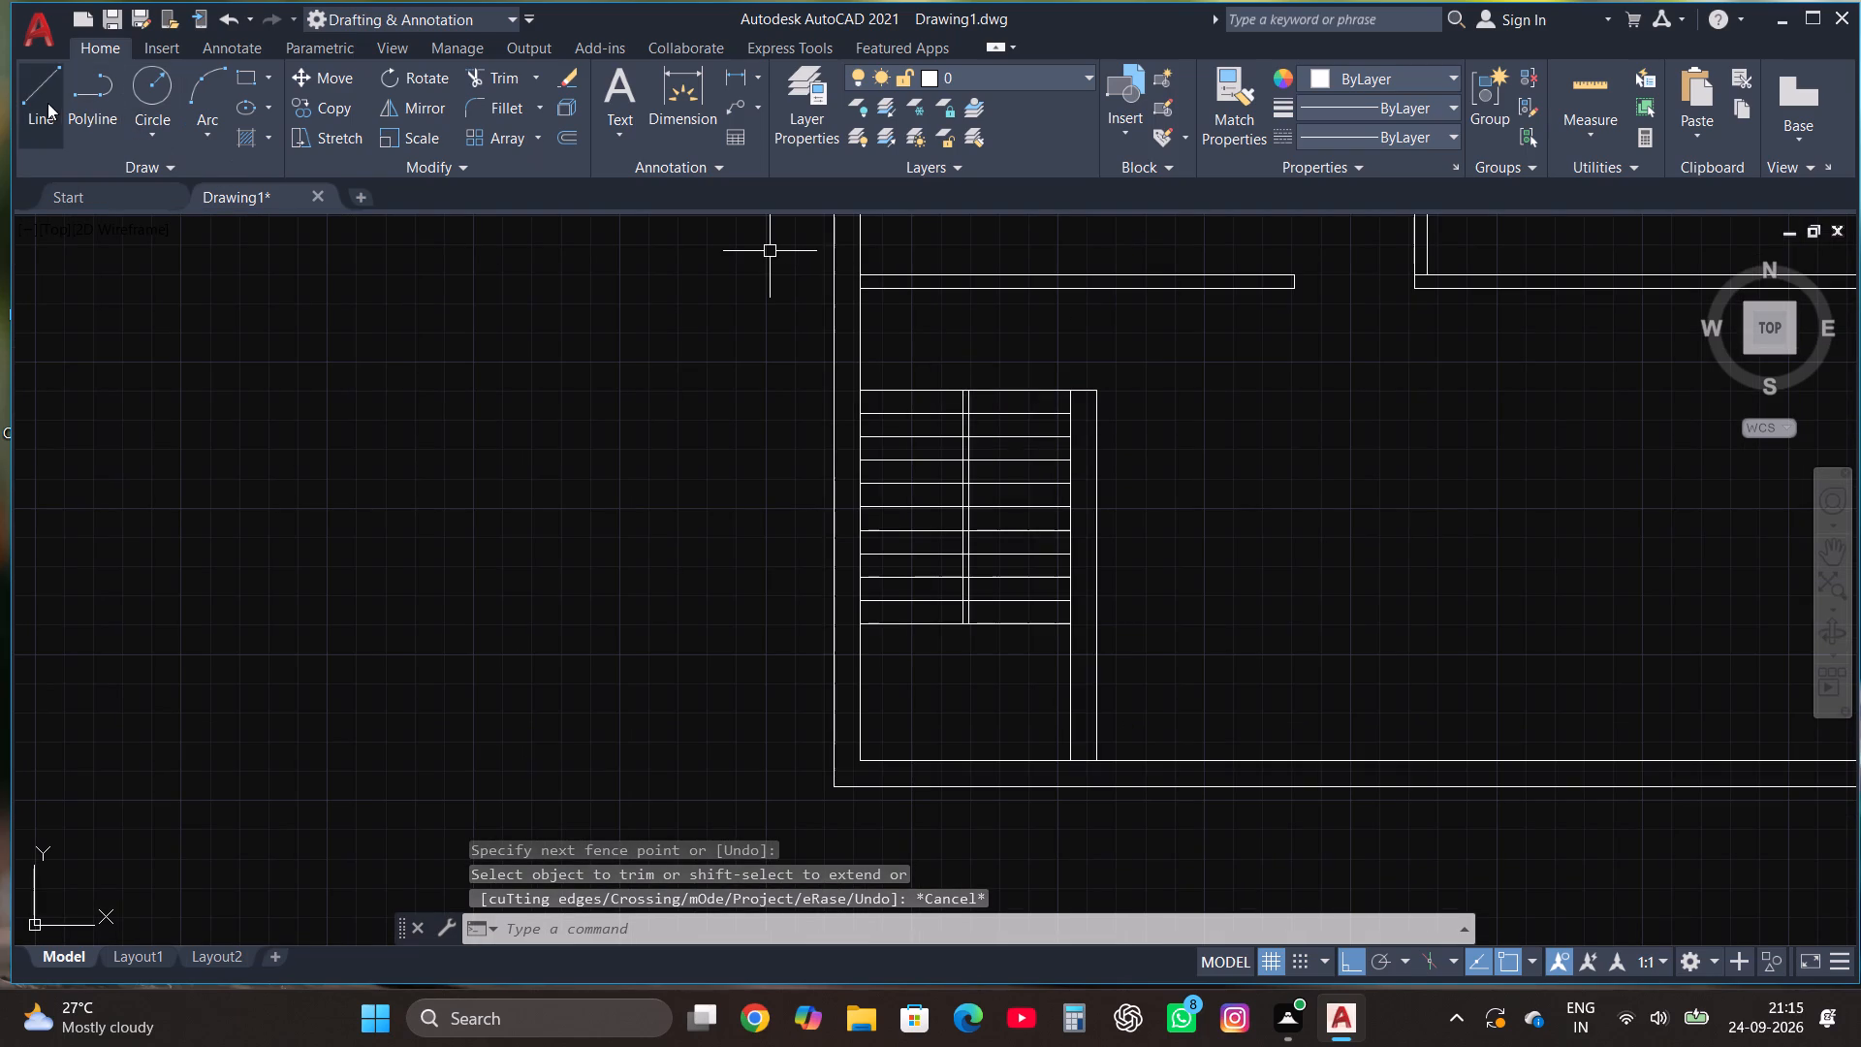
{"action": "left_click", "coordinate": [47, 101]}
{"action": "scroll", "coordinate": [1005, 386], "scroll_direction": "up", "scroll_amount": 1}
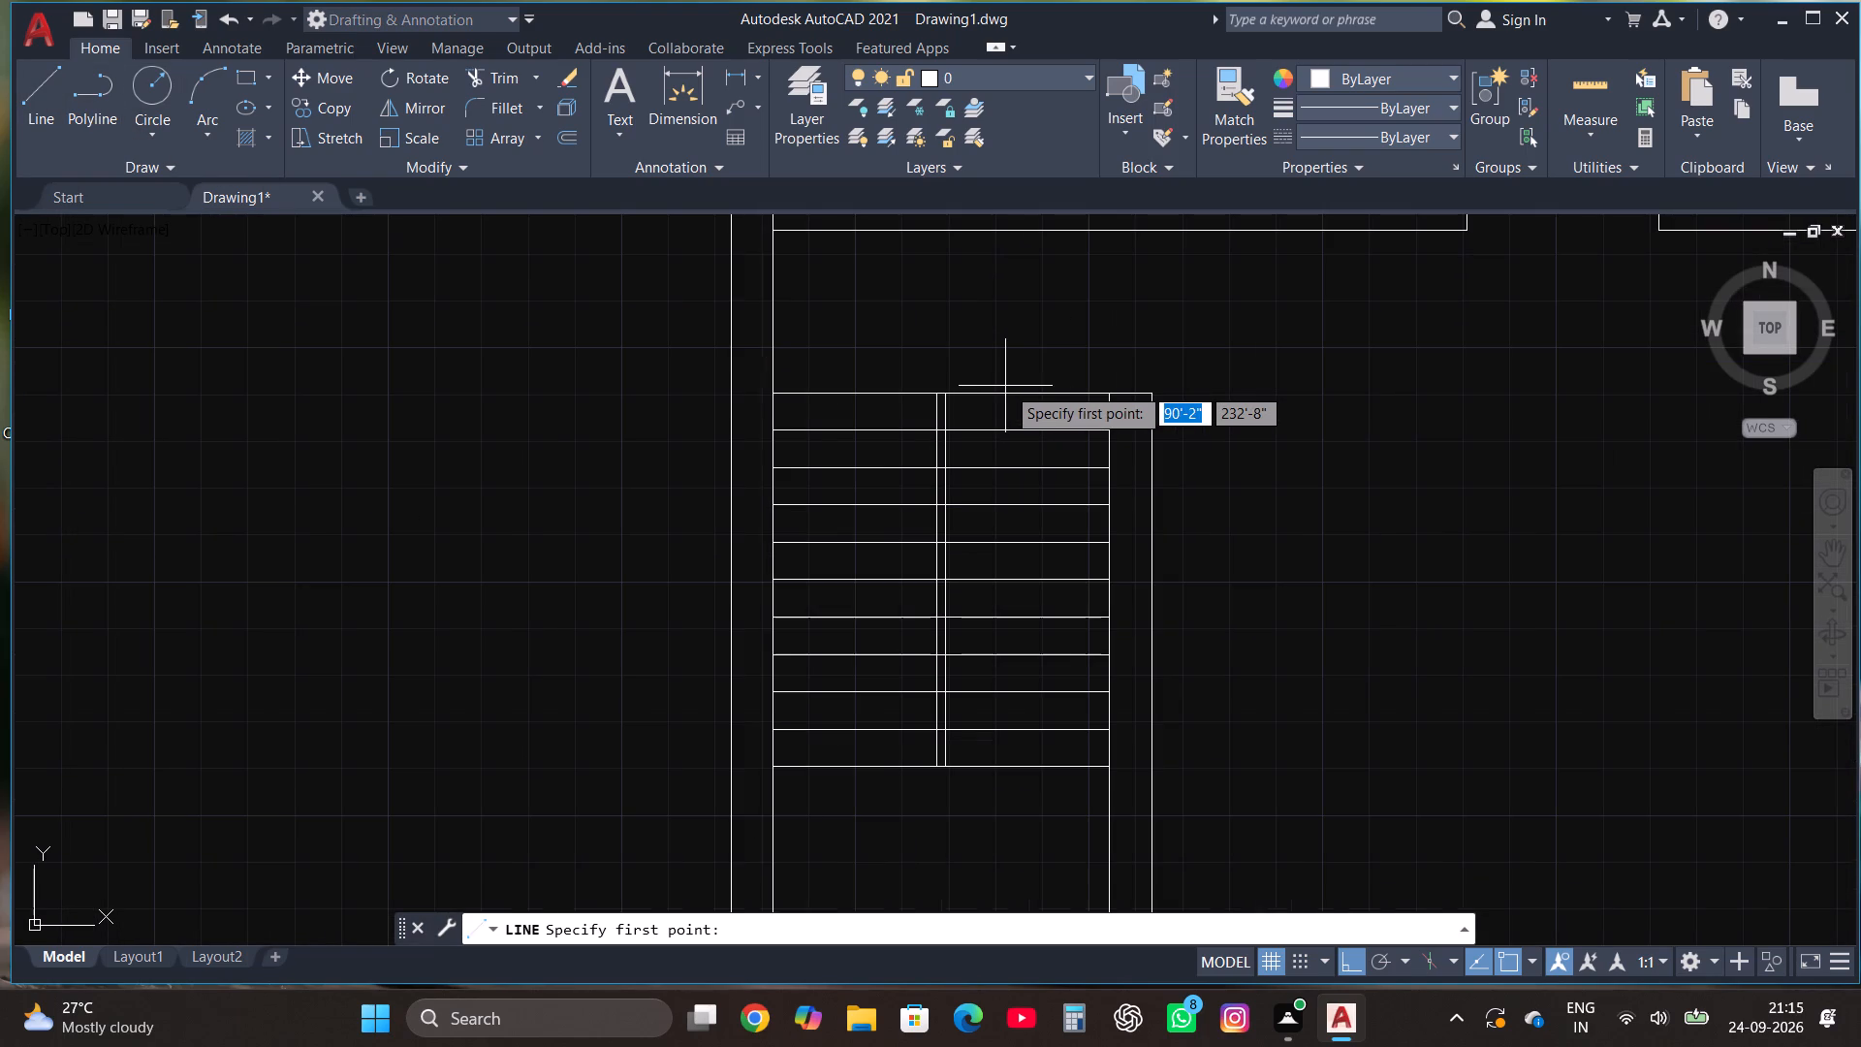
{"action": "left_click", "coordinate": [1025, 391]}
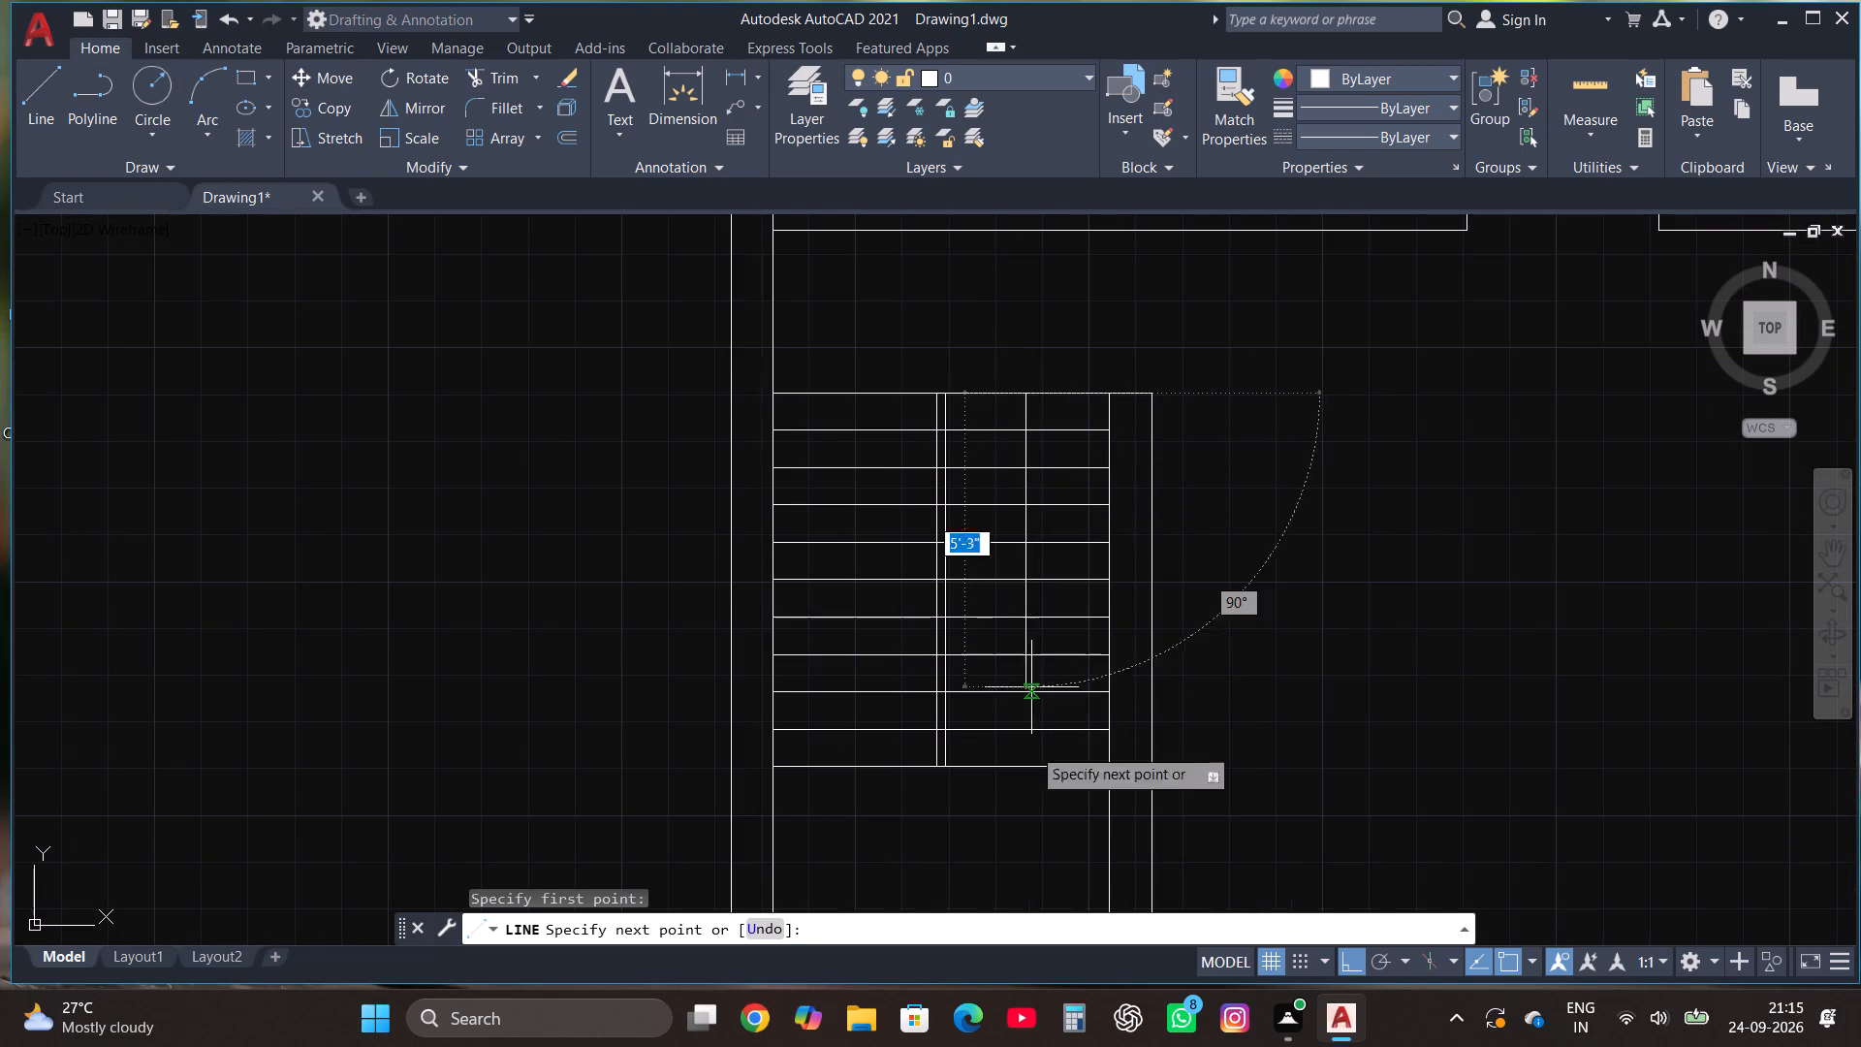
{"action": "left_click", "coordinate": [1024, 841]}
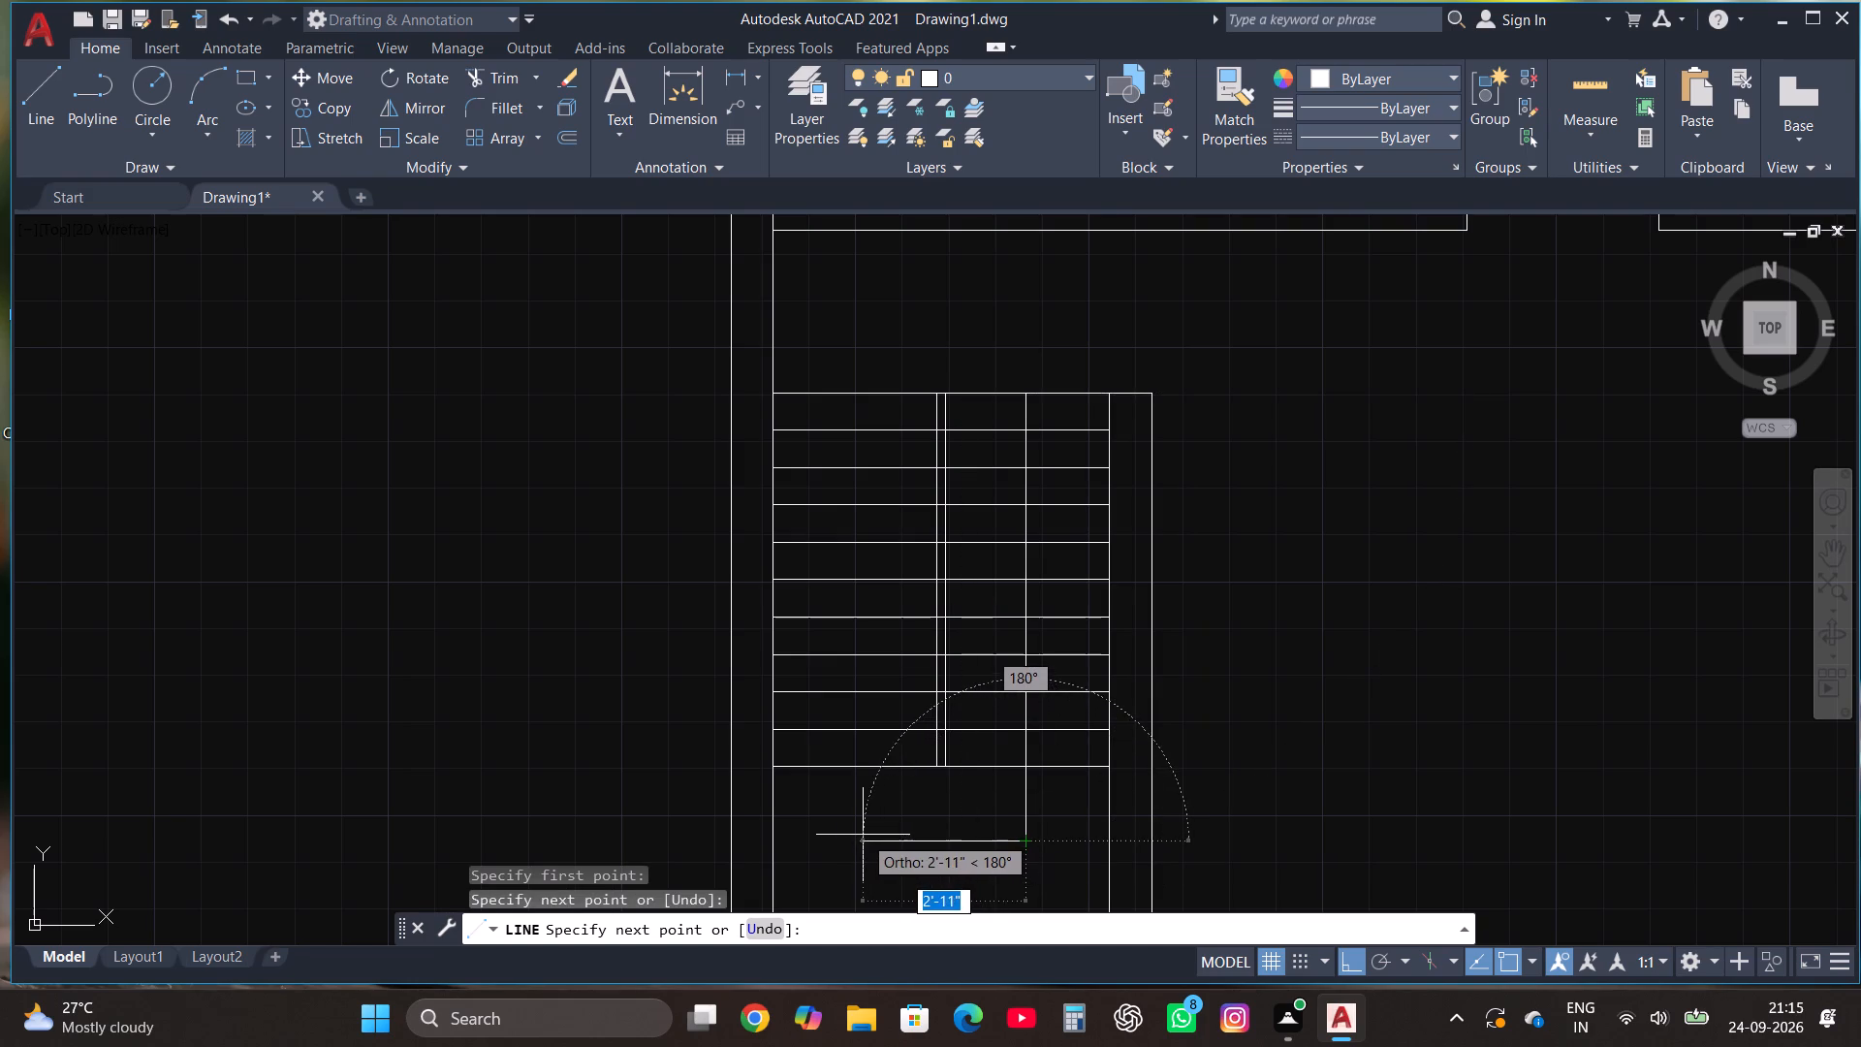
{"action": "left_click", "coordinate": [862, 834]}
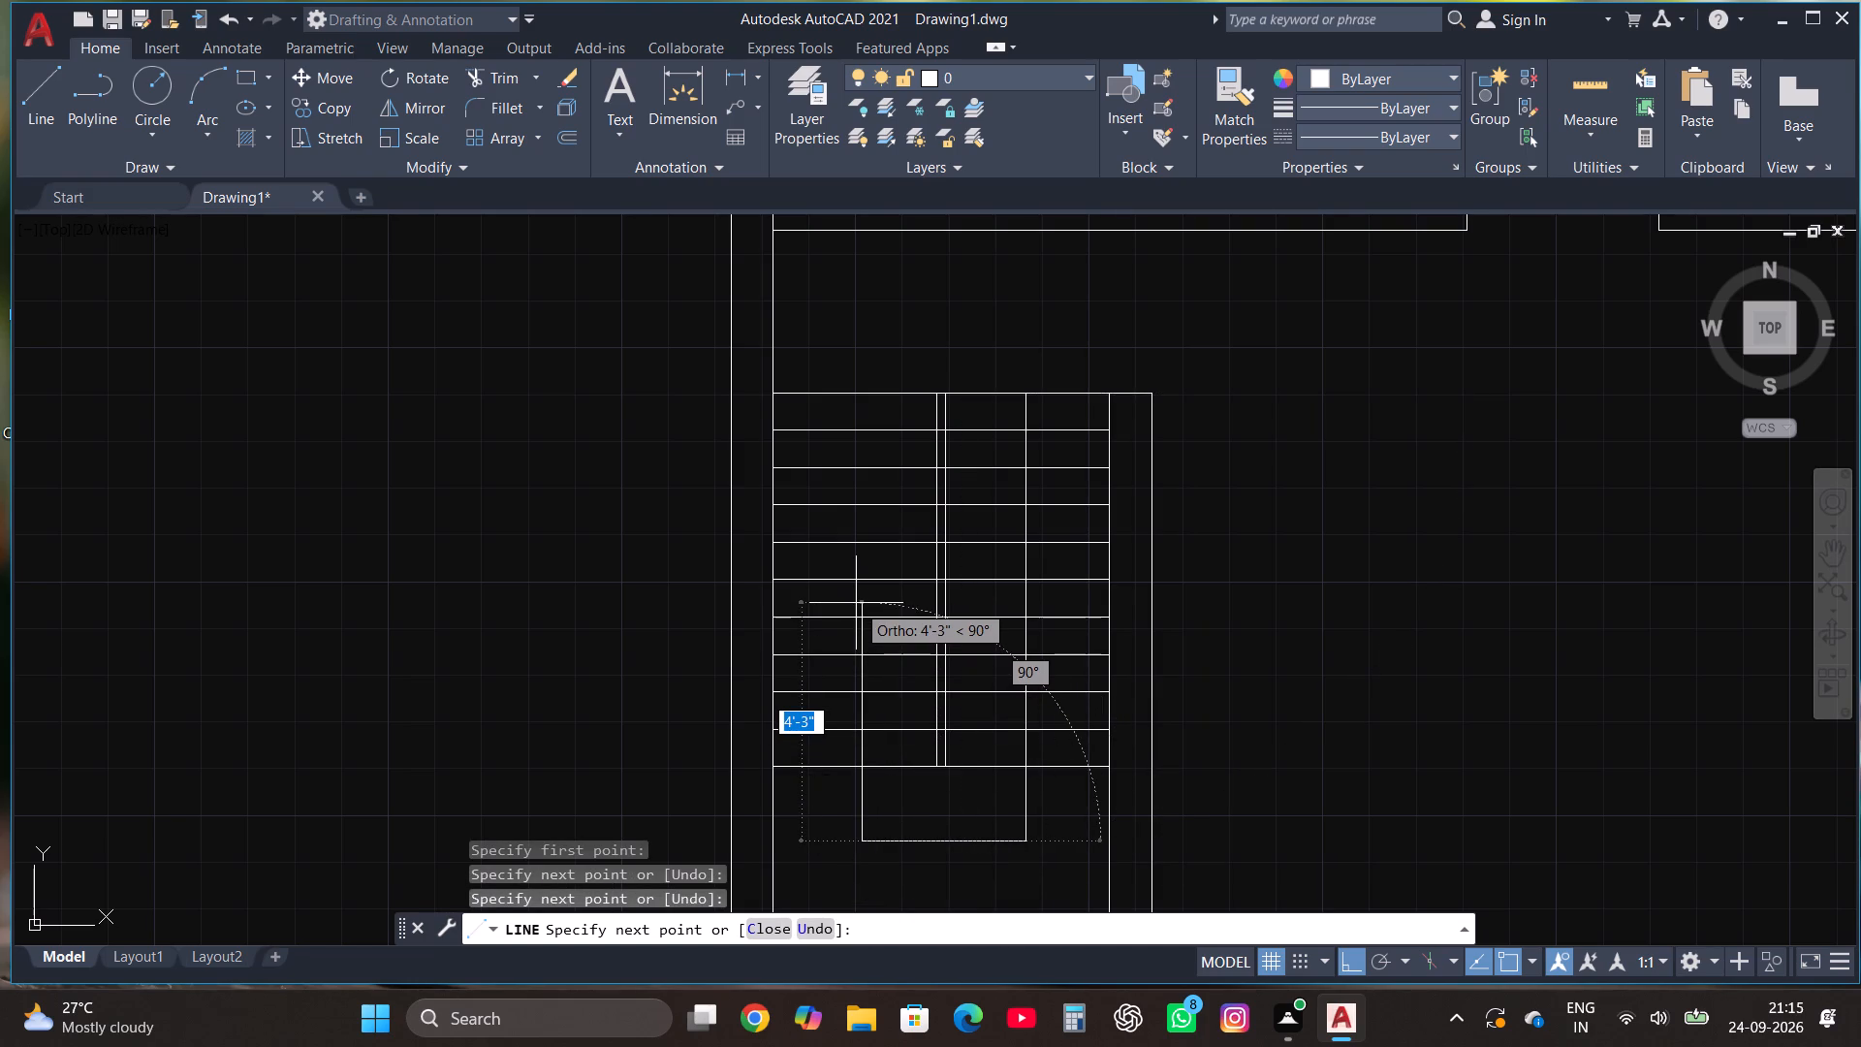
{"action": "left_click", "coordinate": [856, 603]}
{"action": "key", "text": "Escape"}
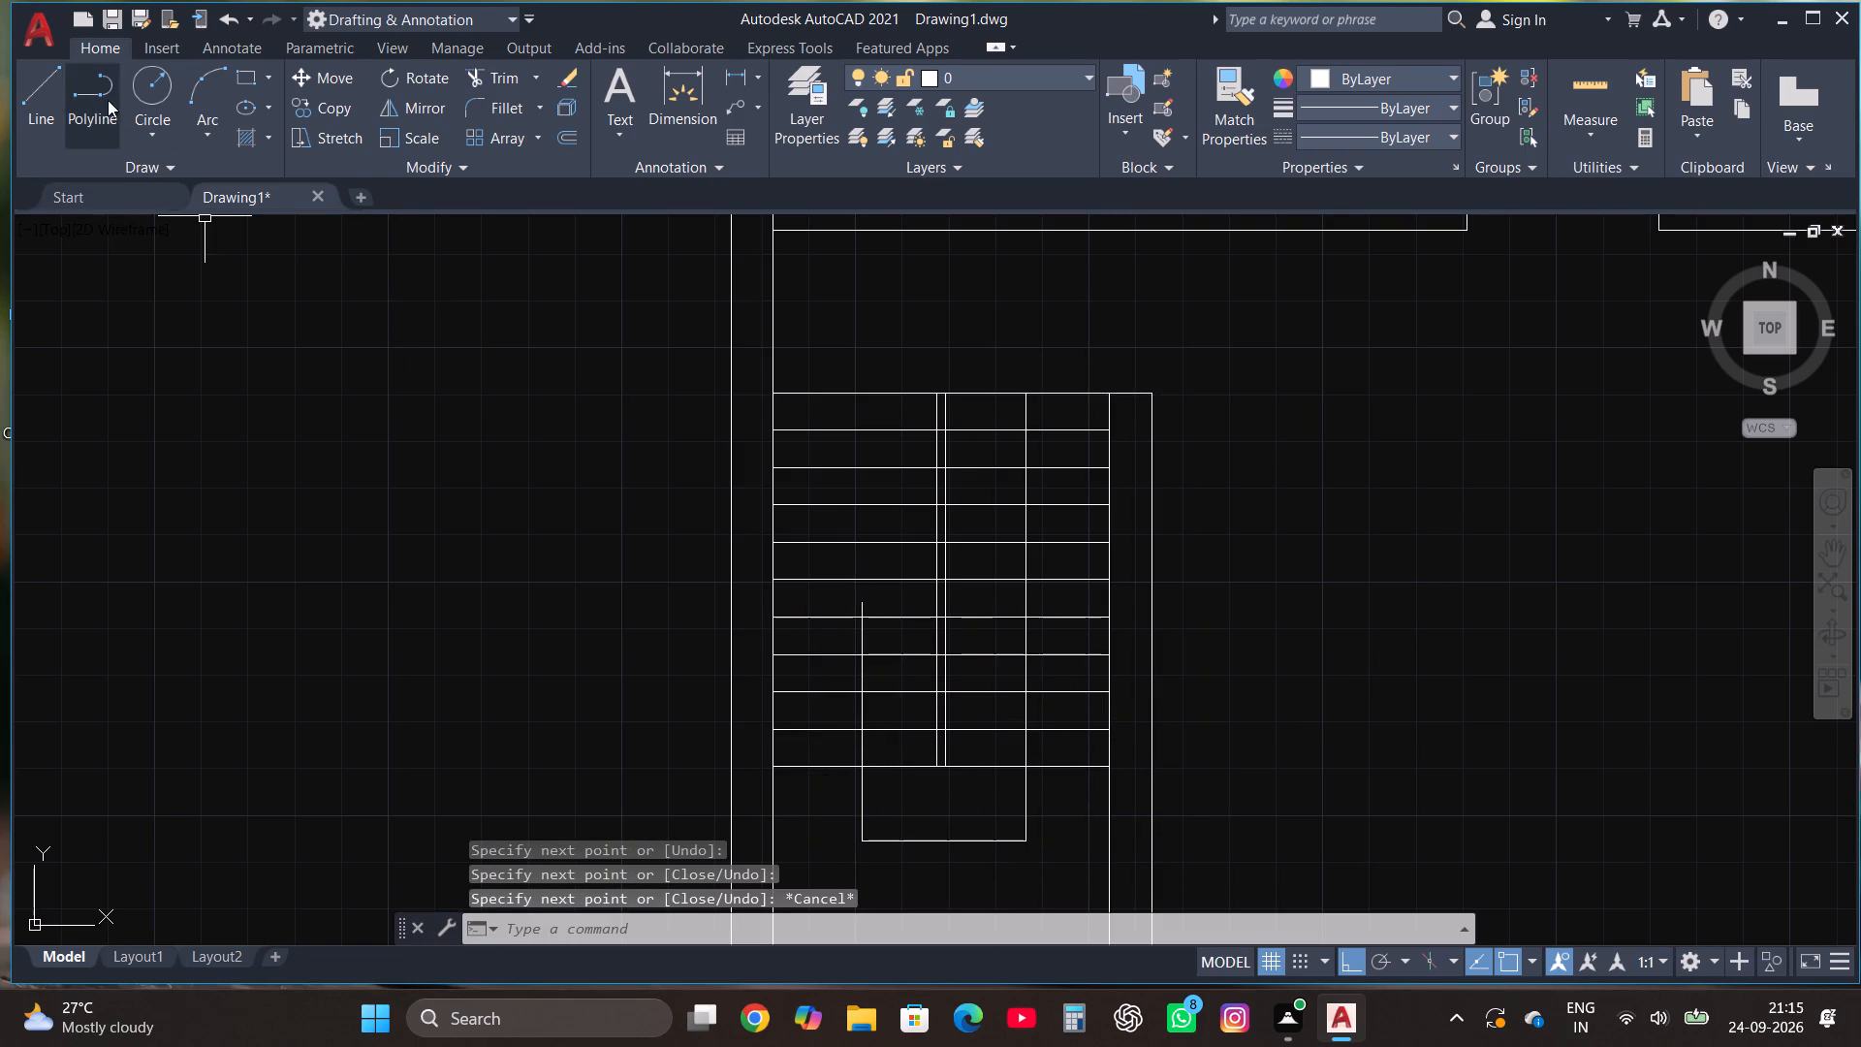
Extend the left end of the direction line upward past the second tread line above it, and trim the excess above that tread.
{"action": "left_click", "coordinate": [57, 95]}
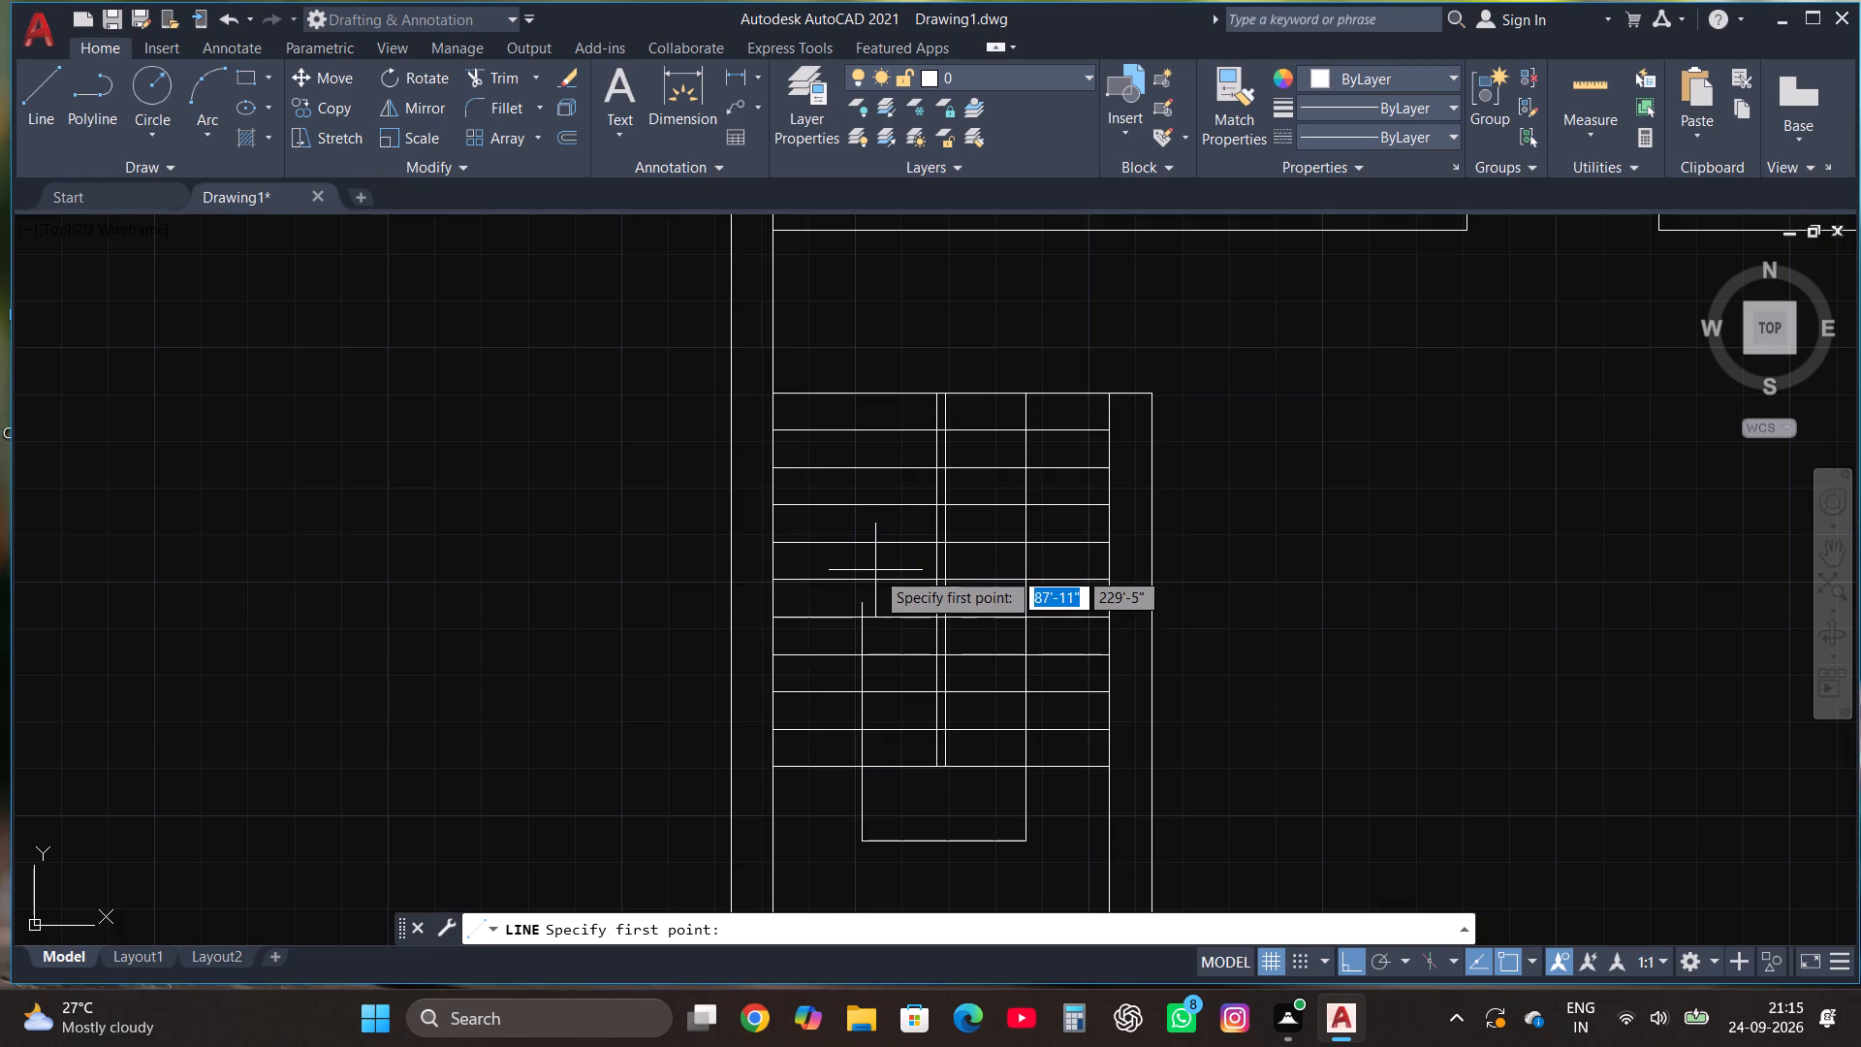
{"action": "scroll", "coordinate": [875, 570], "scroll_direction": "up", "scroll_amount": 2}
{"action": "left_click", "coordinate": [832, 654]}
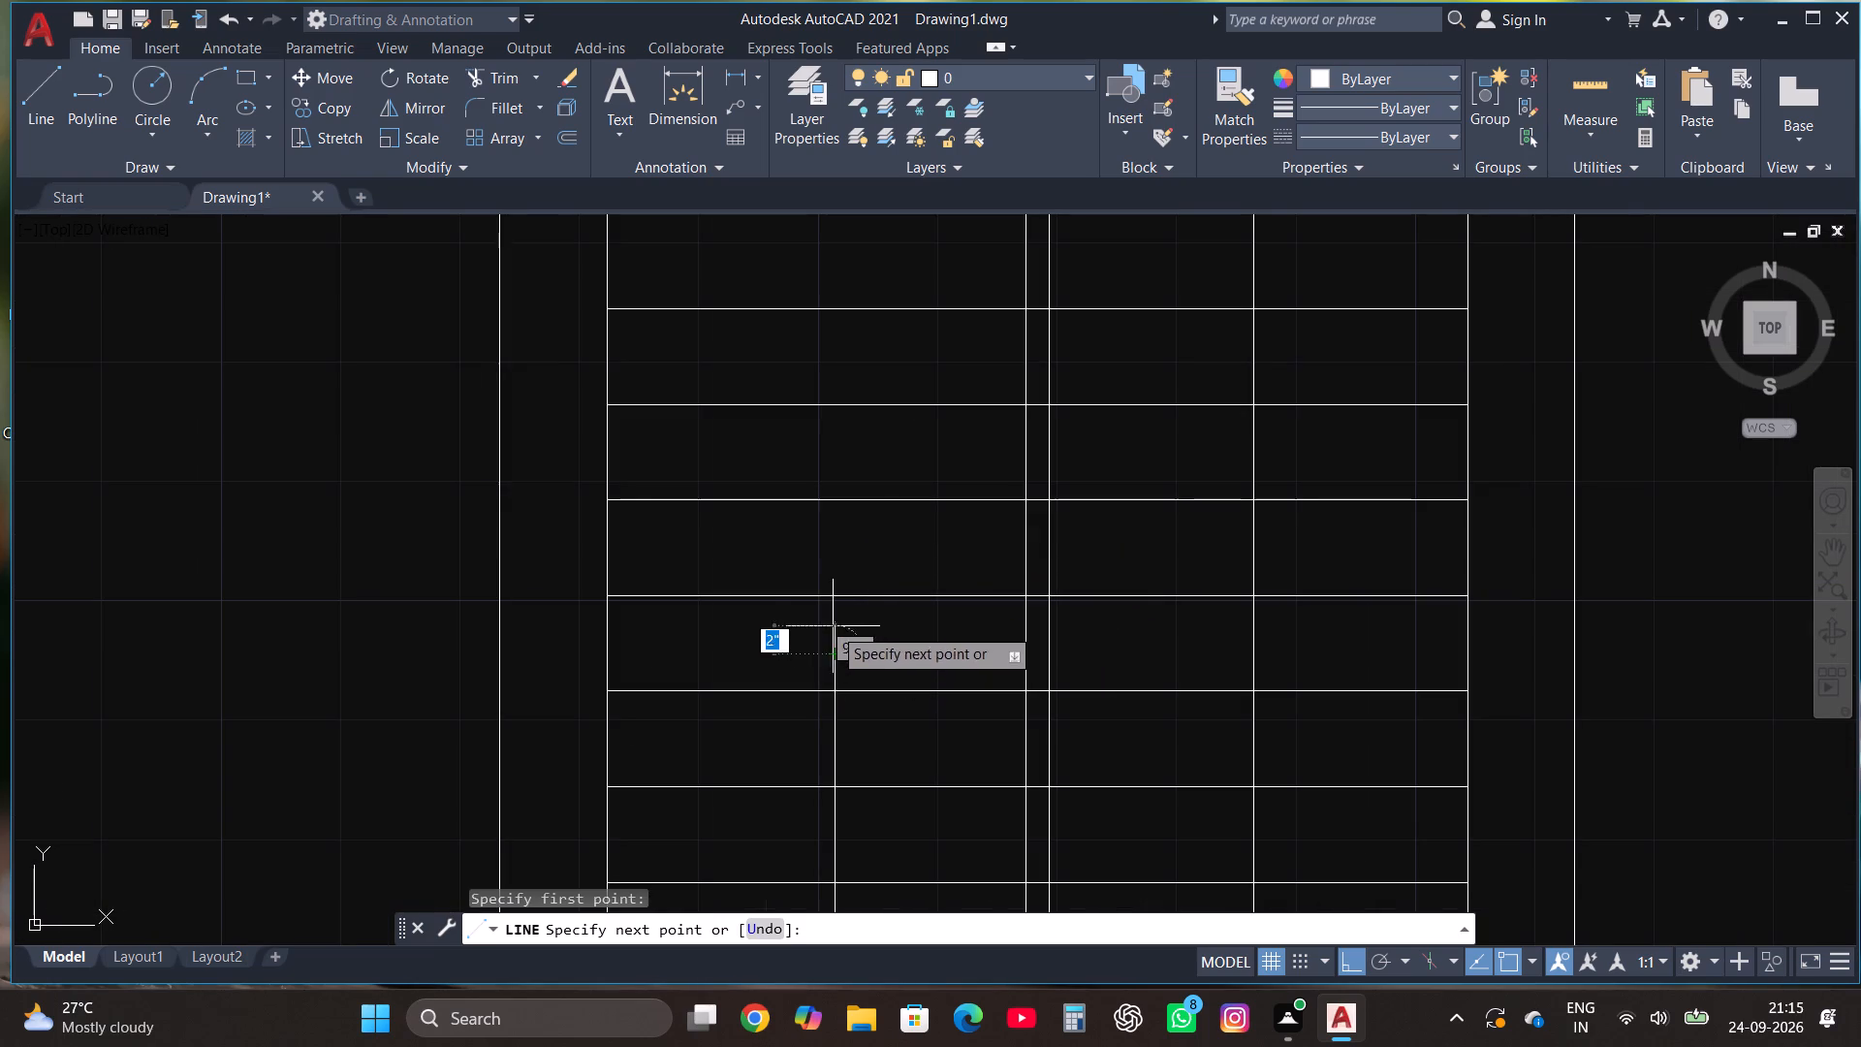
{"action": "left_click", "coordinate": [835, 574]}
{"action": "key", "text": "Escape"}
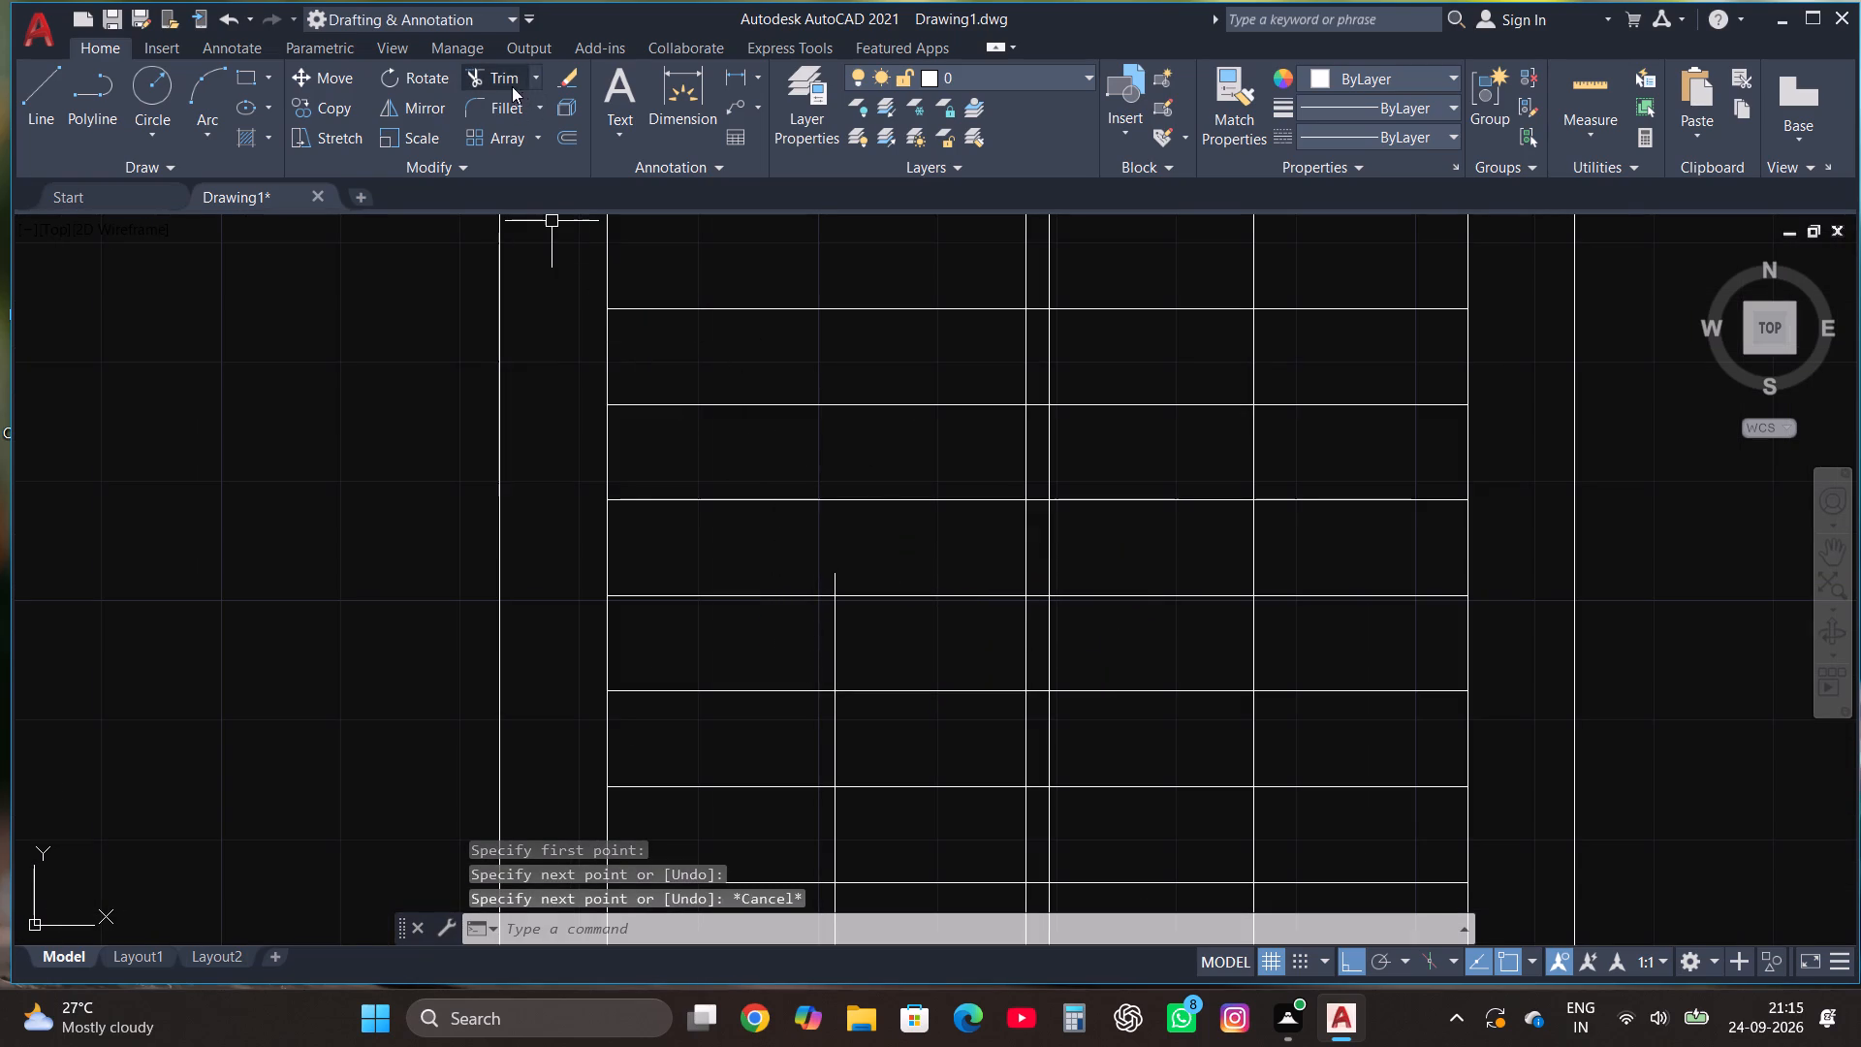
{"action": "left_click", "coordinate": [507, 72]}
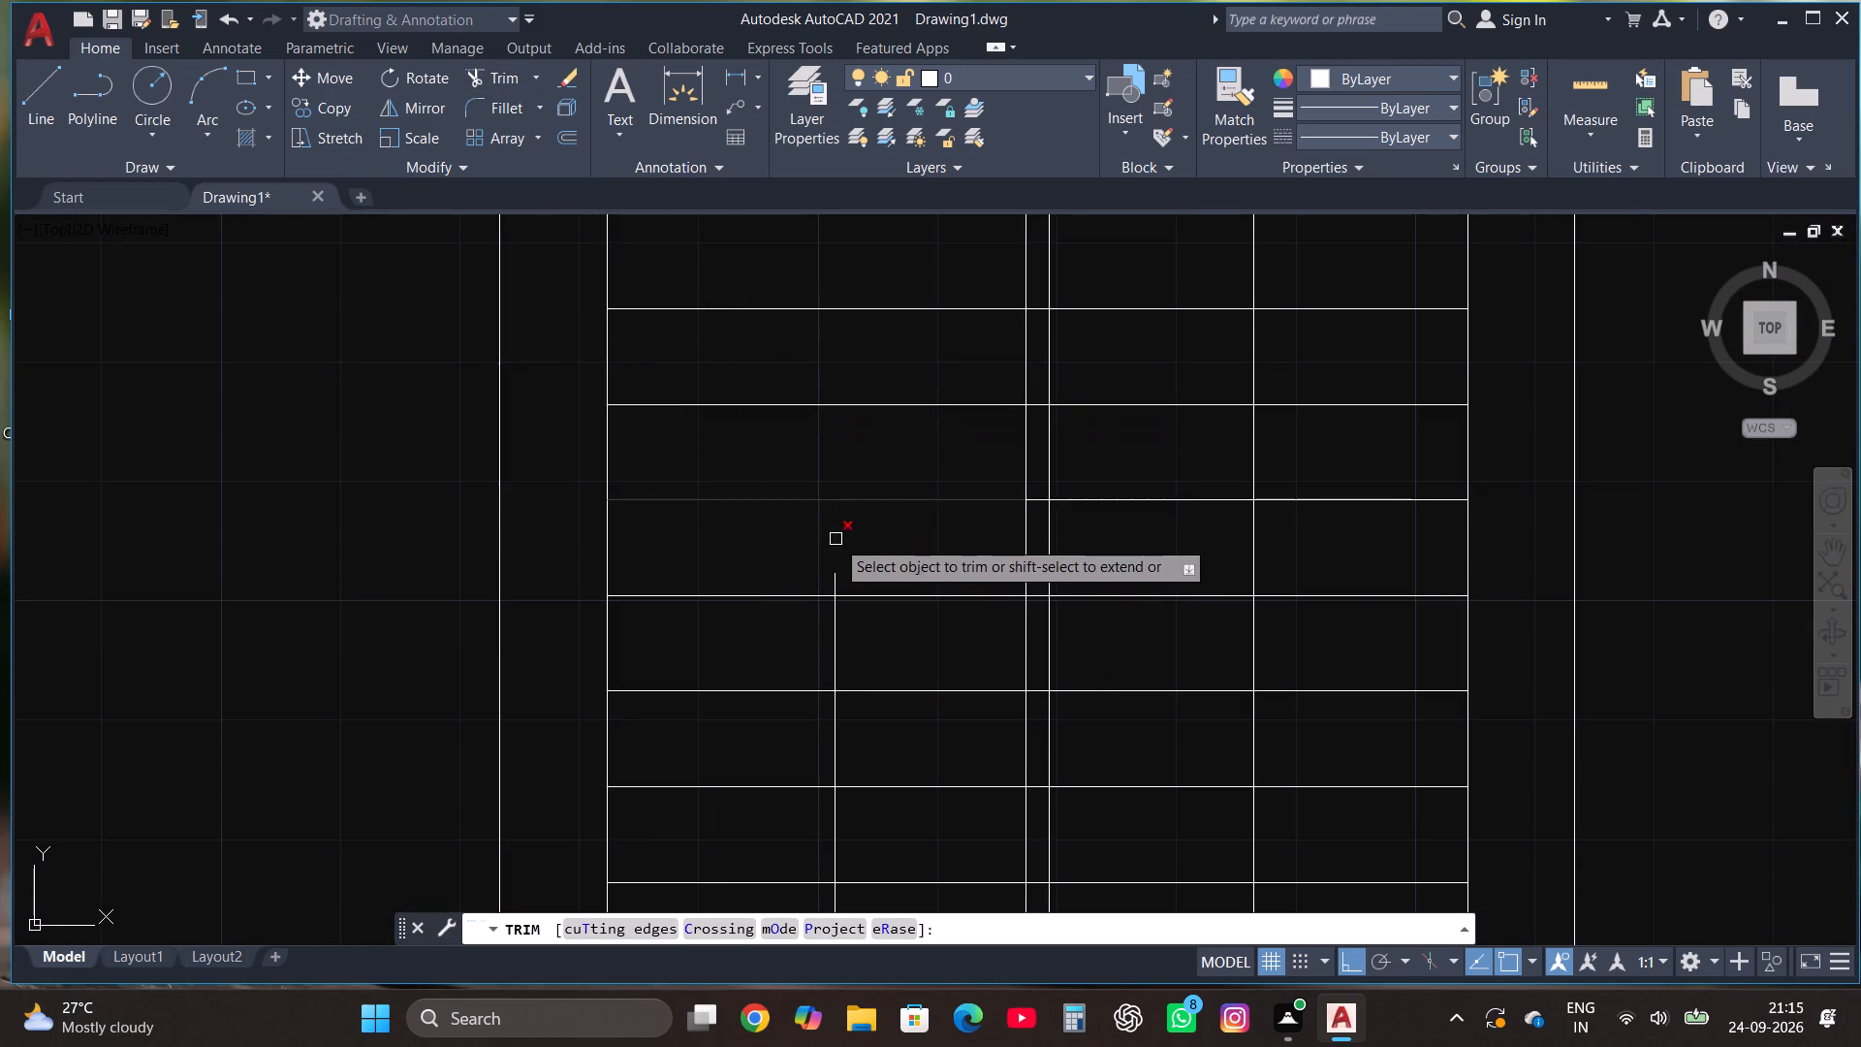
{"action": "left_click", "coordinate": [836, 570]}
{"action": "key", "text": "Escape"}
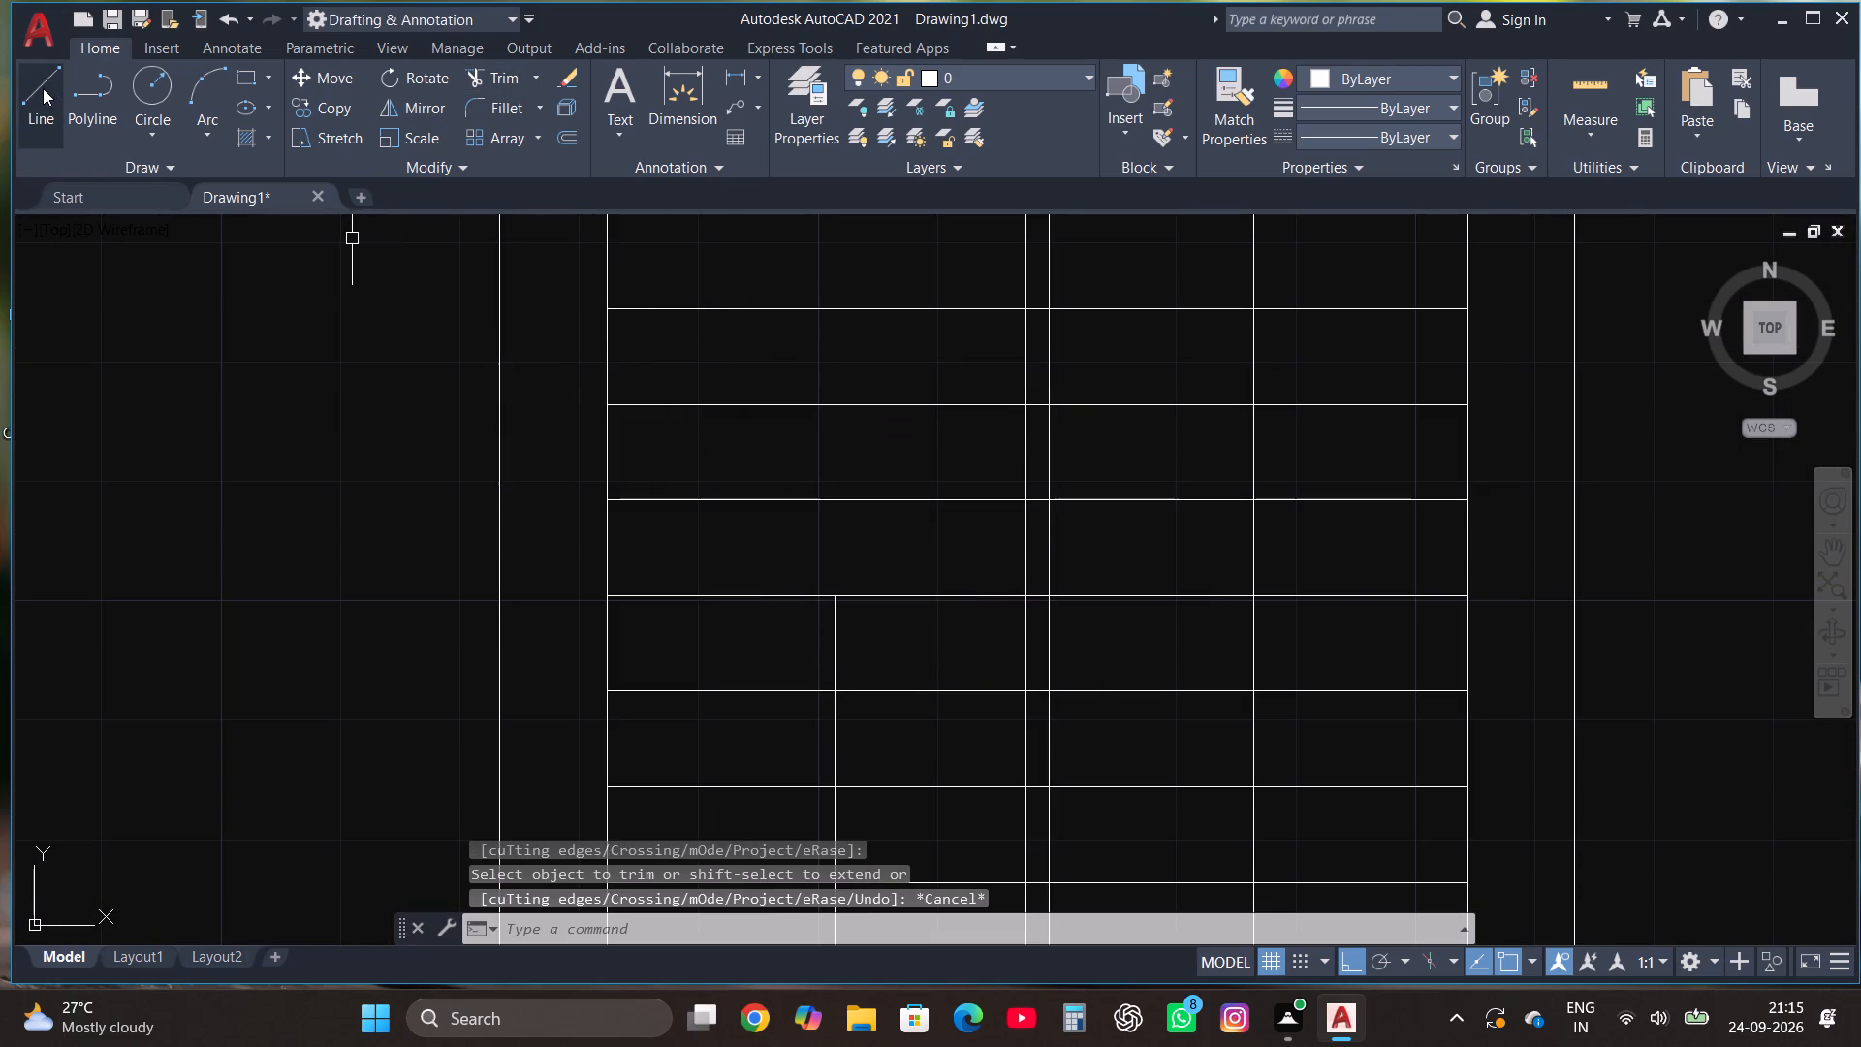
With Ortho off, draw the arrowhead's left side as a sloped line from the direction line's top end to the tread below.
{"action": "left_click", "coordinate": [43, 85]}
{"action": "scroll", "coordinate": [733, 697], "scroll_direction": "up", "scroll_amount": 1}
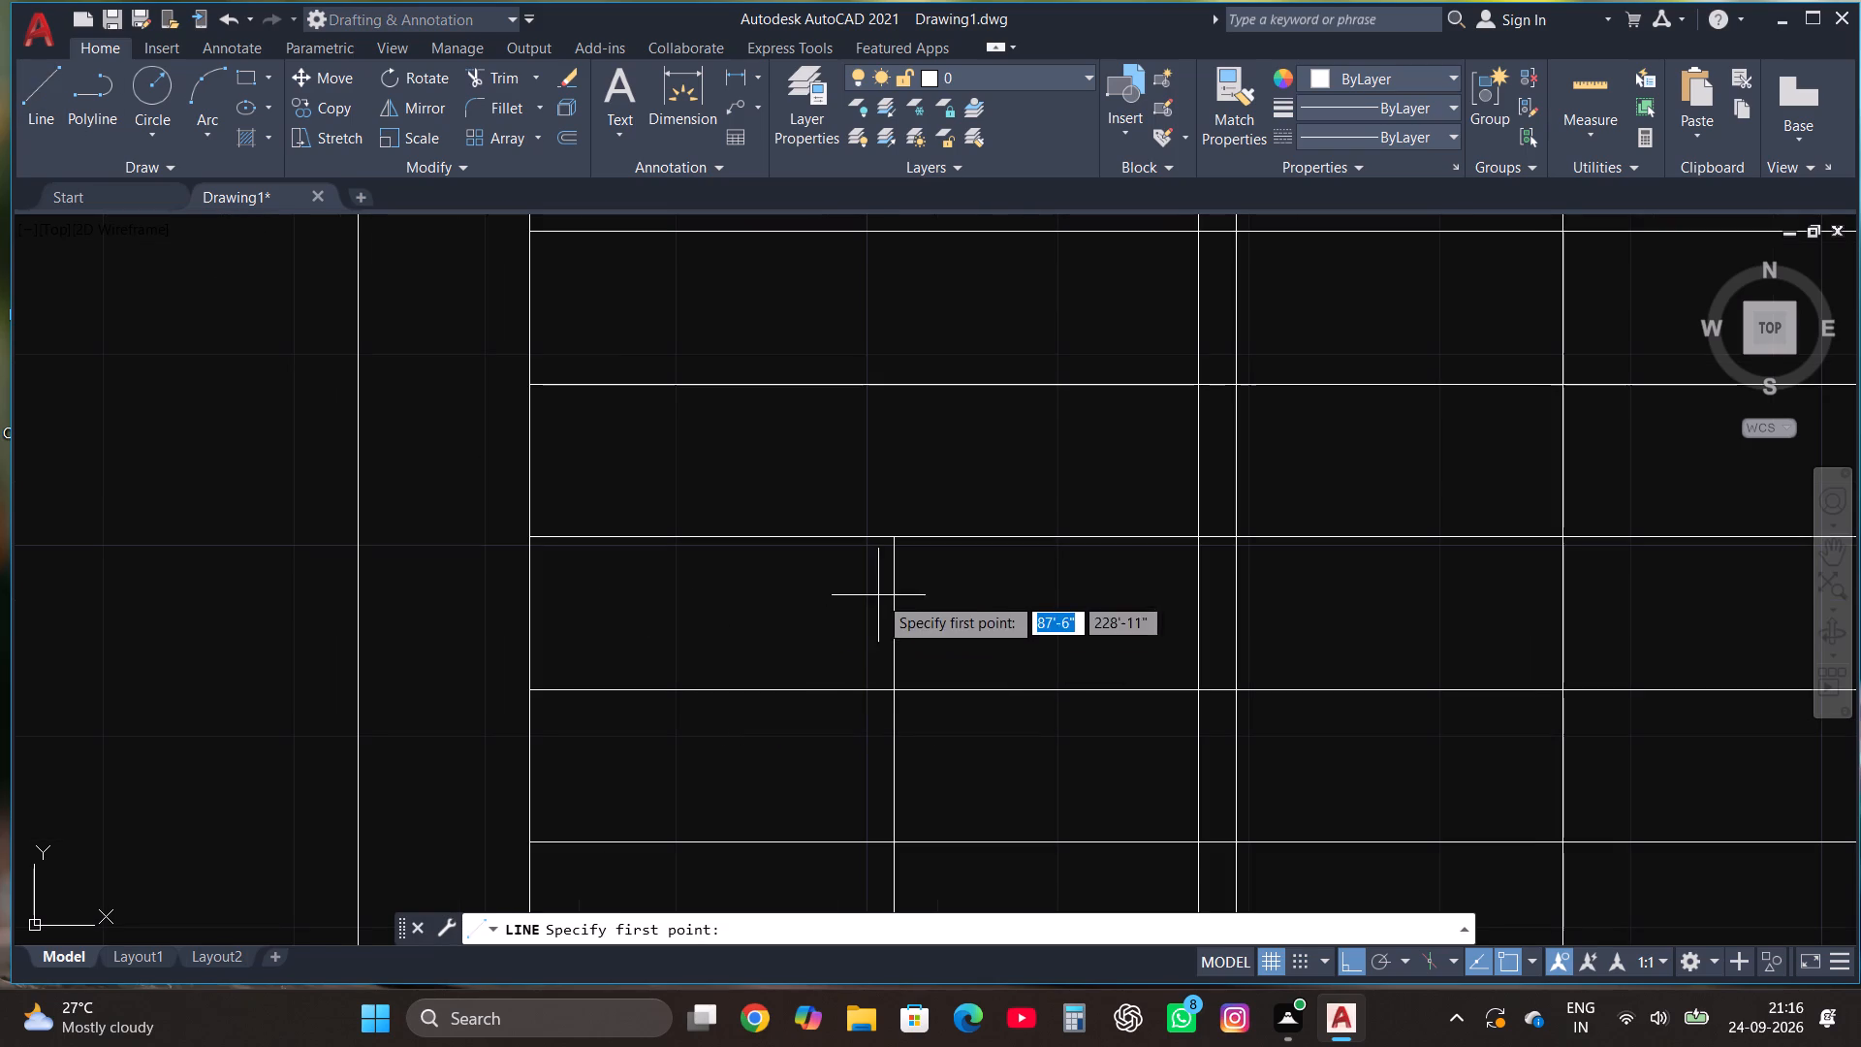
{"action": "left_click", "coordinate": [895, 539]}
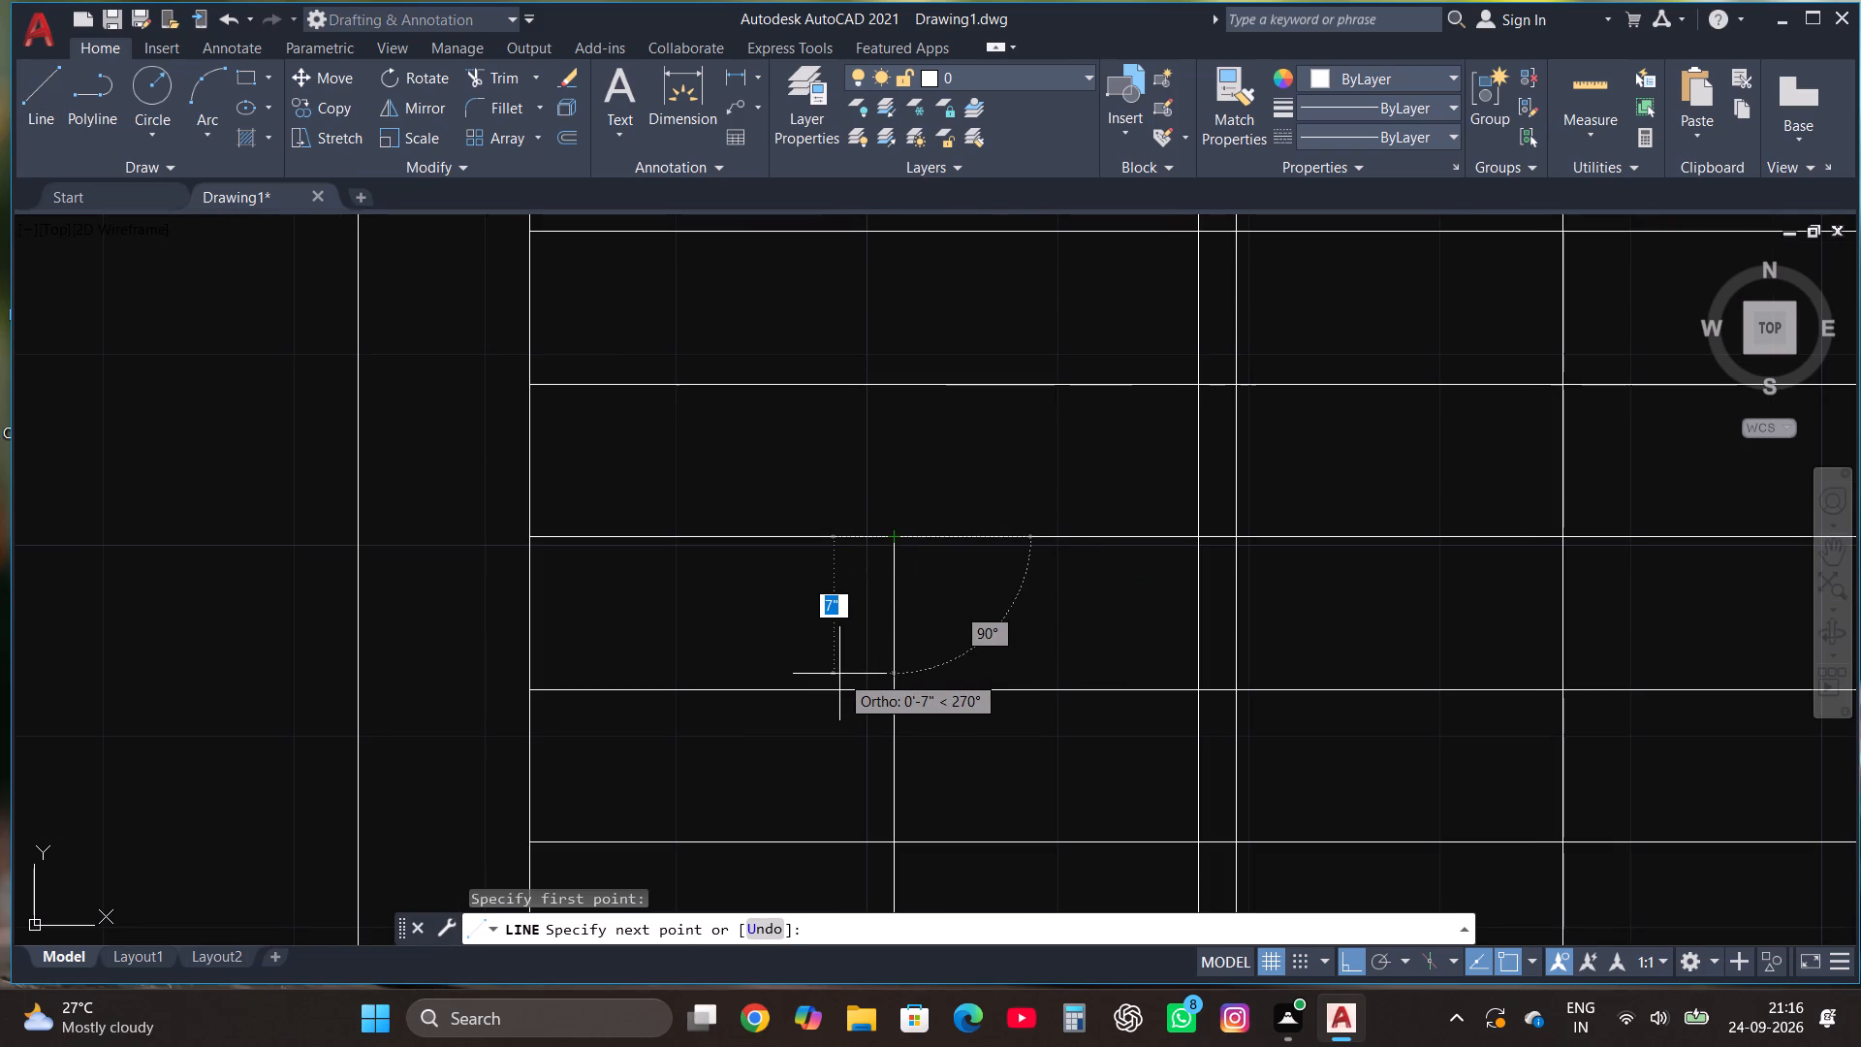
{"action": "key", "text": "F8"}
{"action": "left_click", "coordinate": [804, 689]}
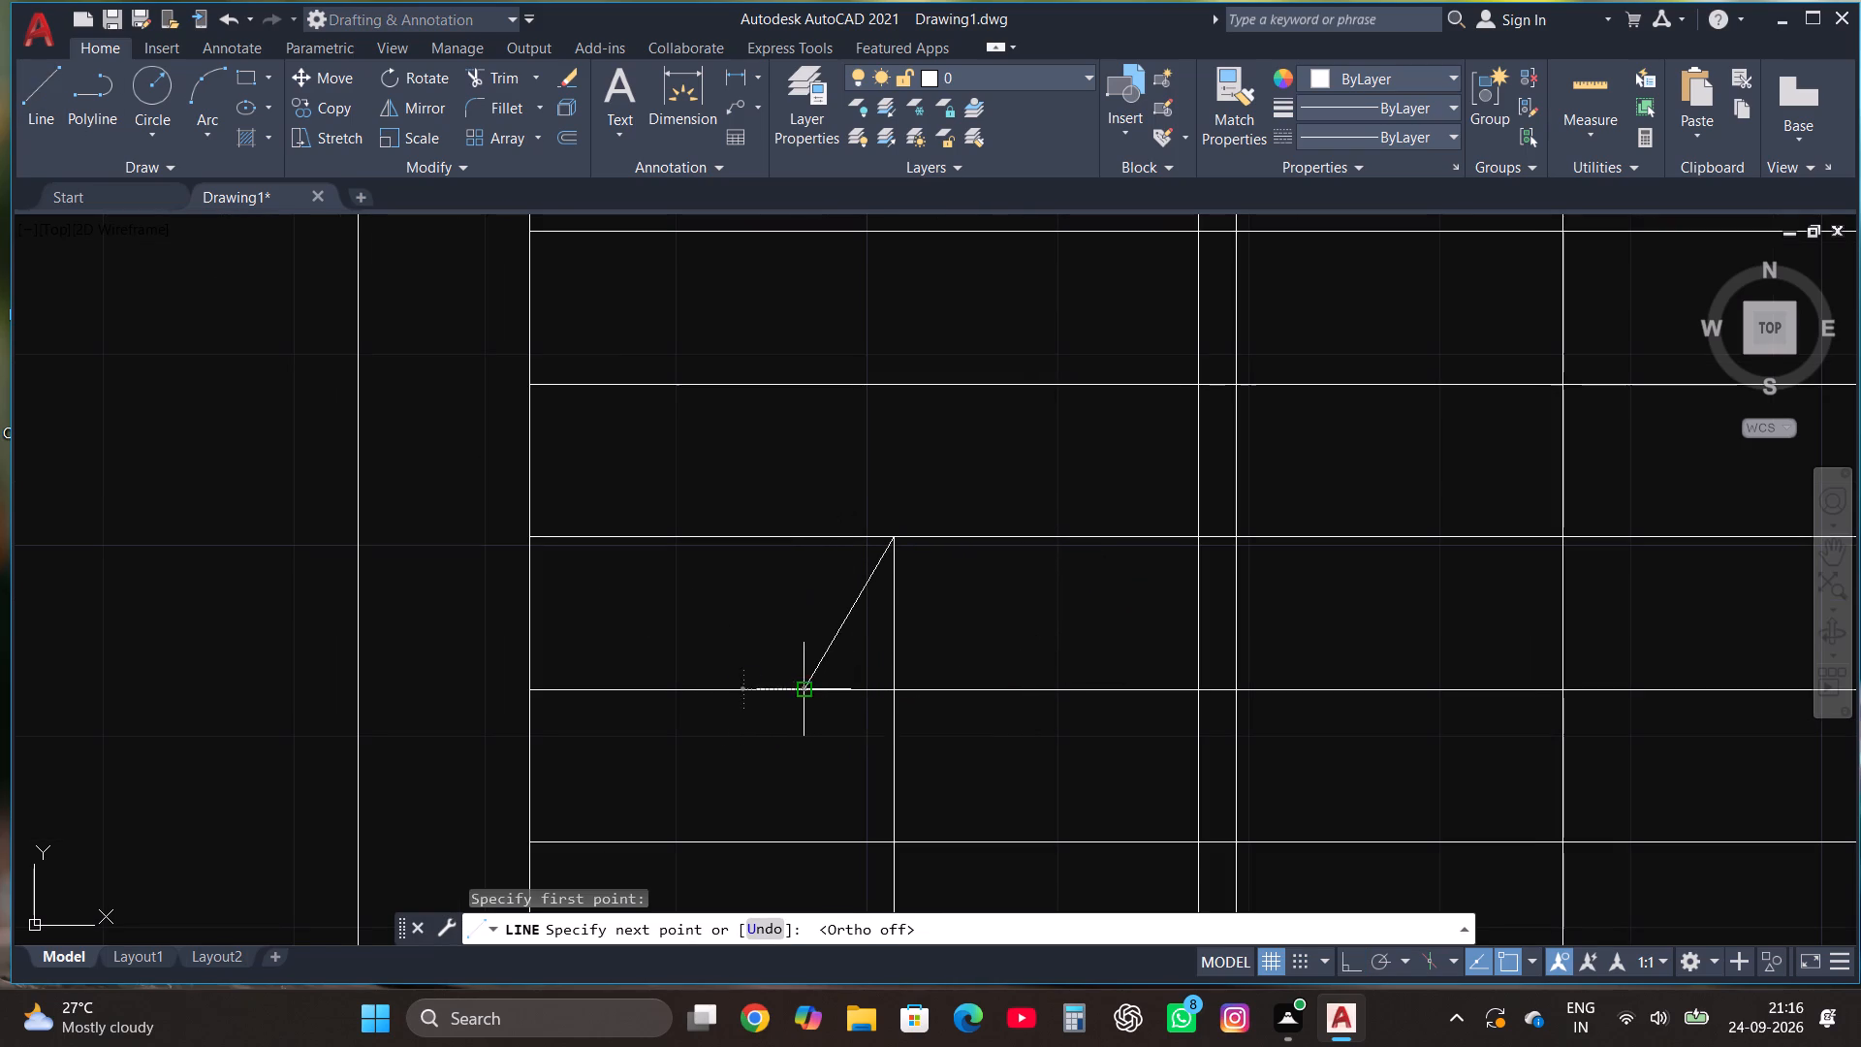
{"action": "key", "text": "Escape"}
Mirror the sloped line about the vertical direction line with Ortho on, keeping the source line, to complete the arrowhead.
{"action": "left_click", "coordinate": [840, 624]}
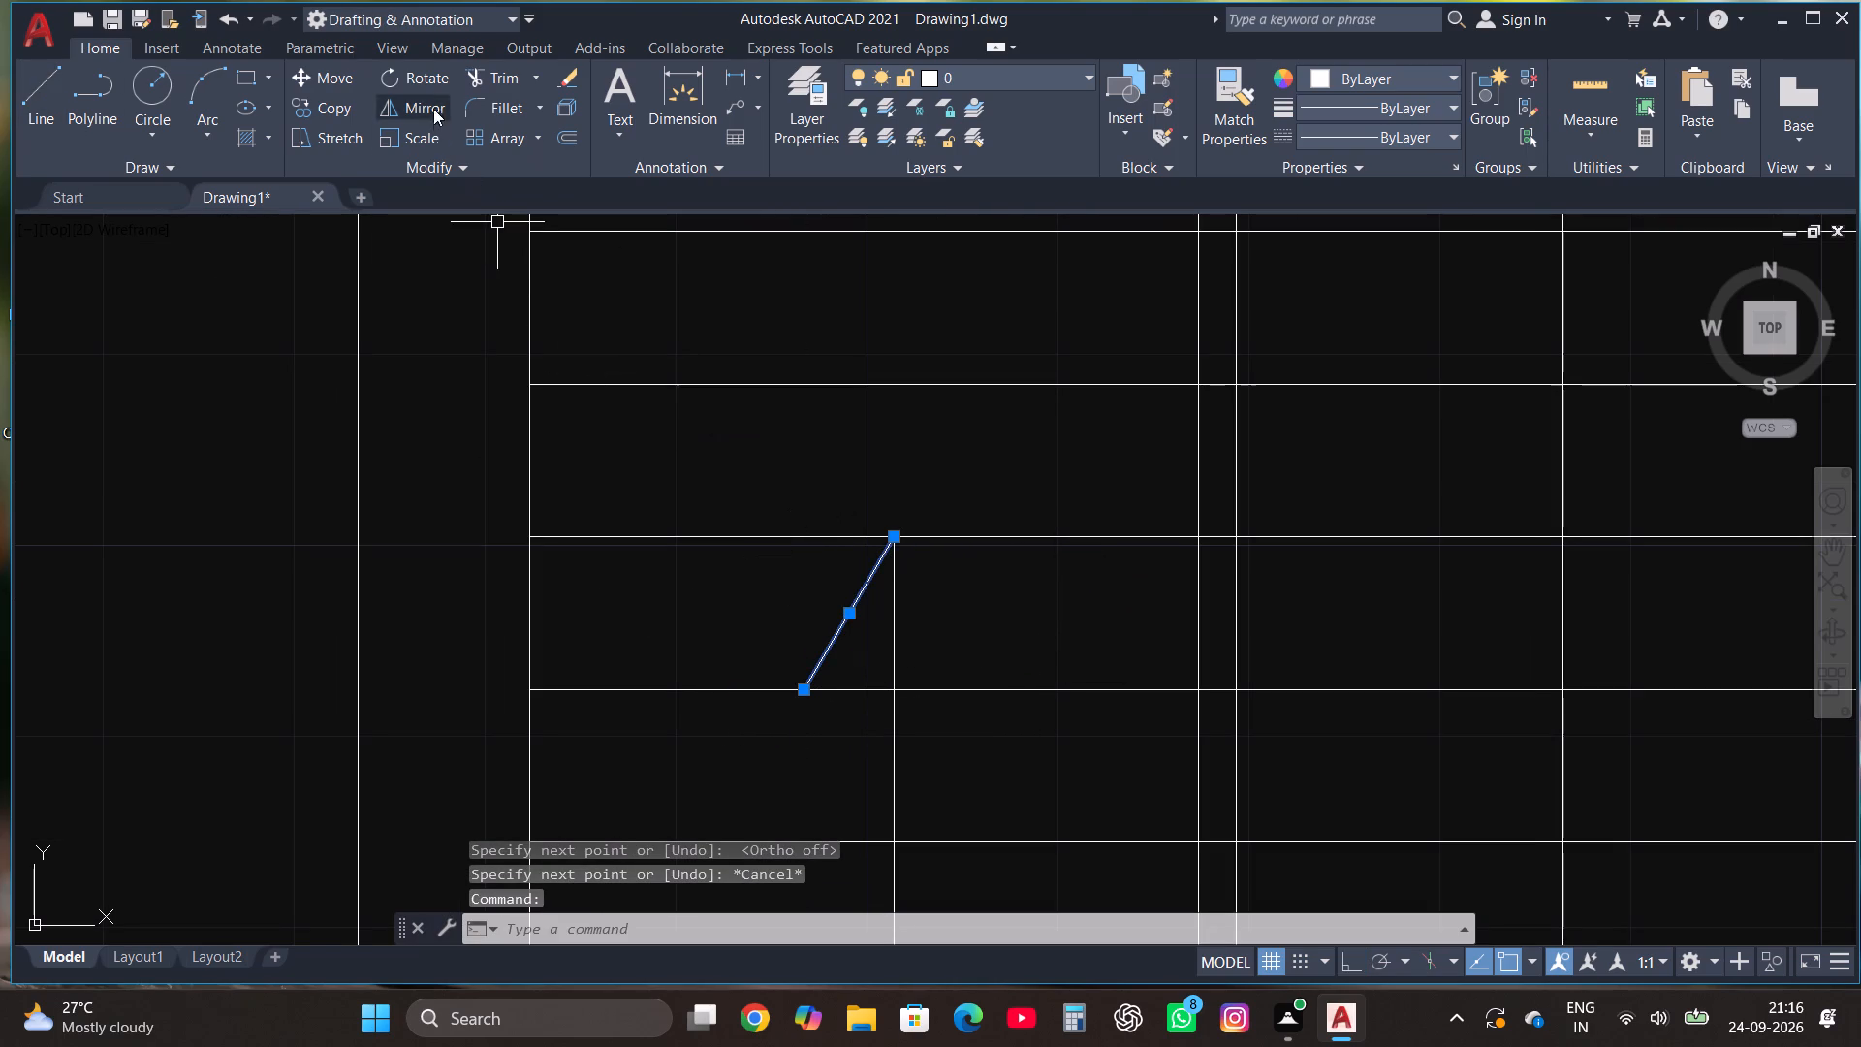
{"action": "left_click", "coordinate": [432, 103]}
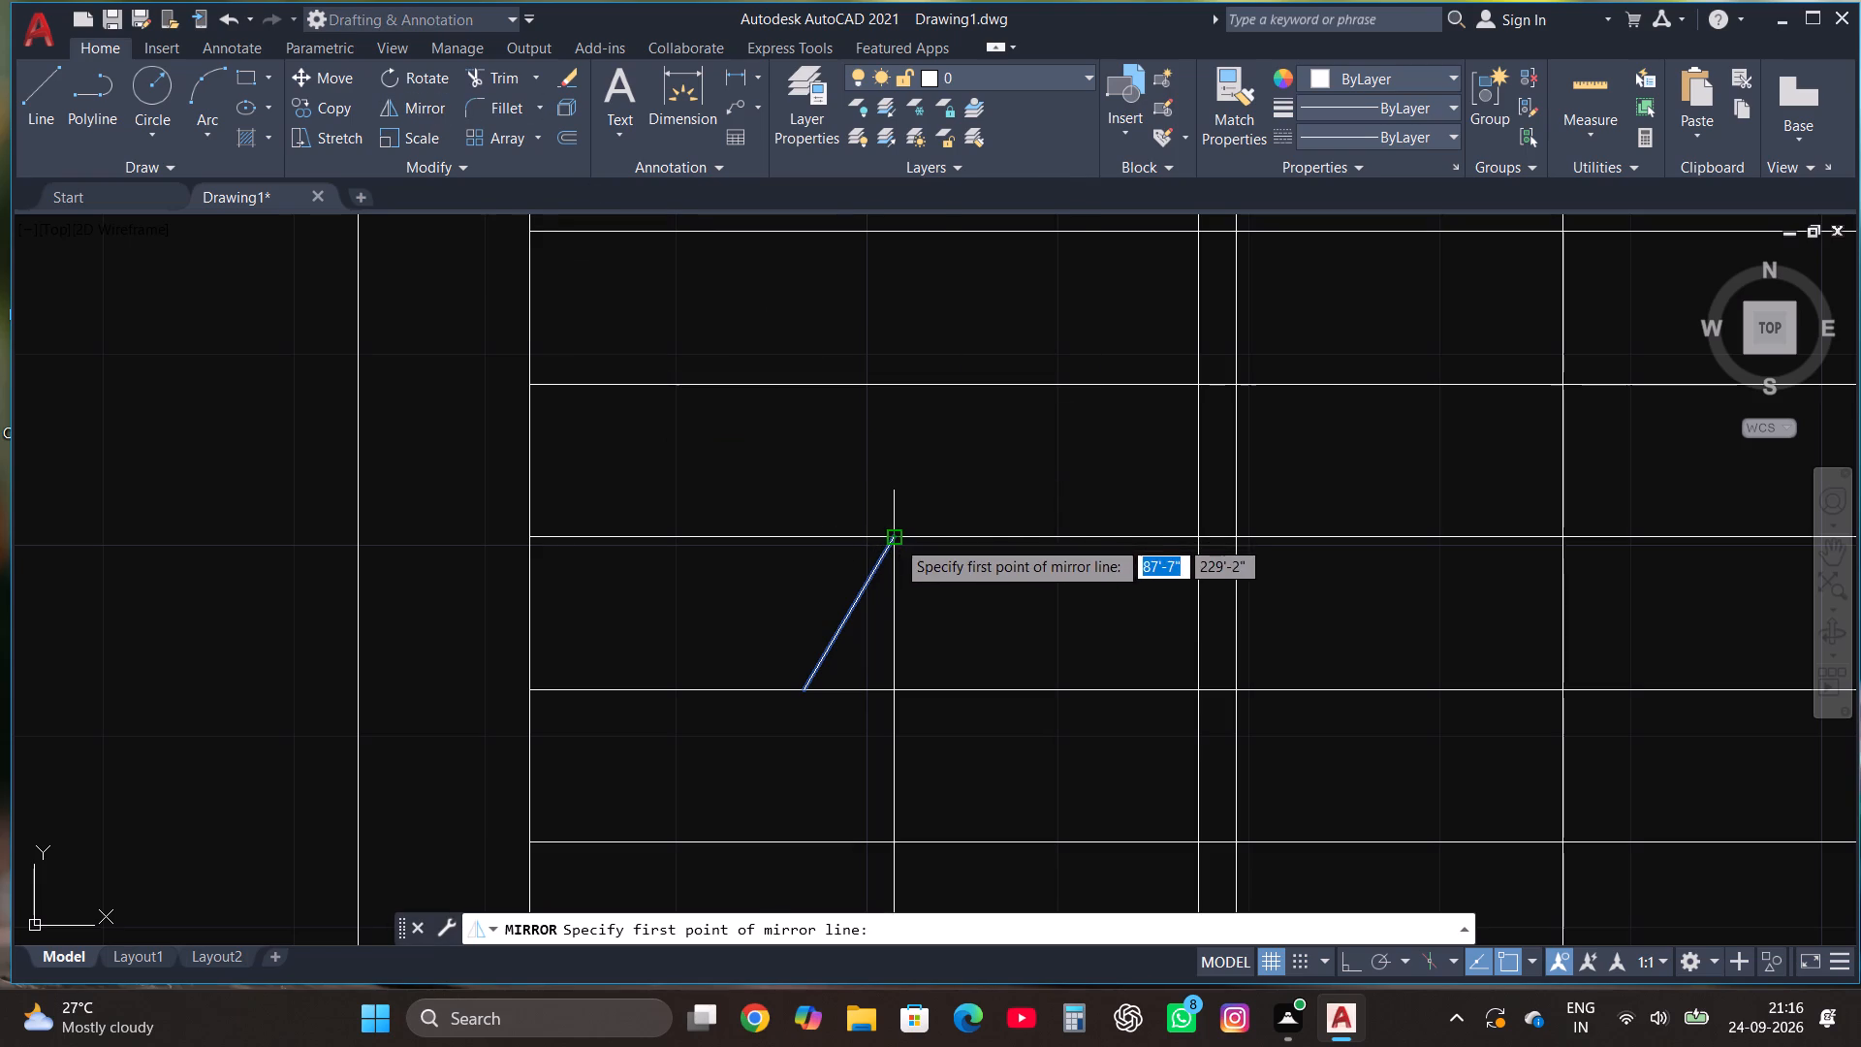
{"action": "left_click", "coordinate": [896, 538]}
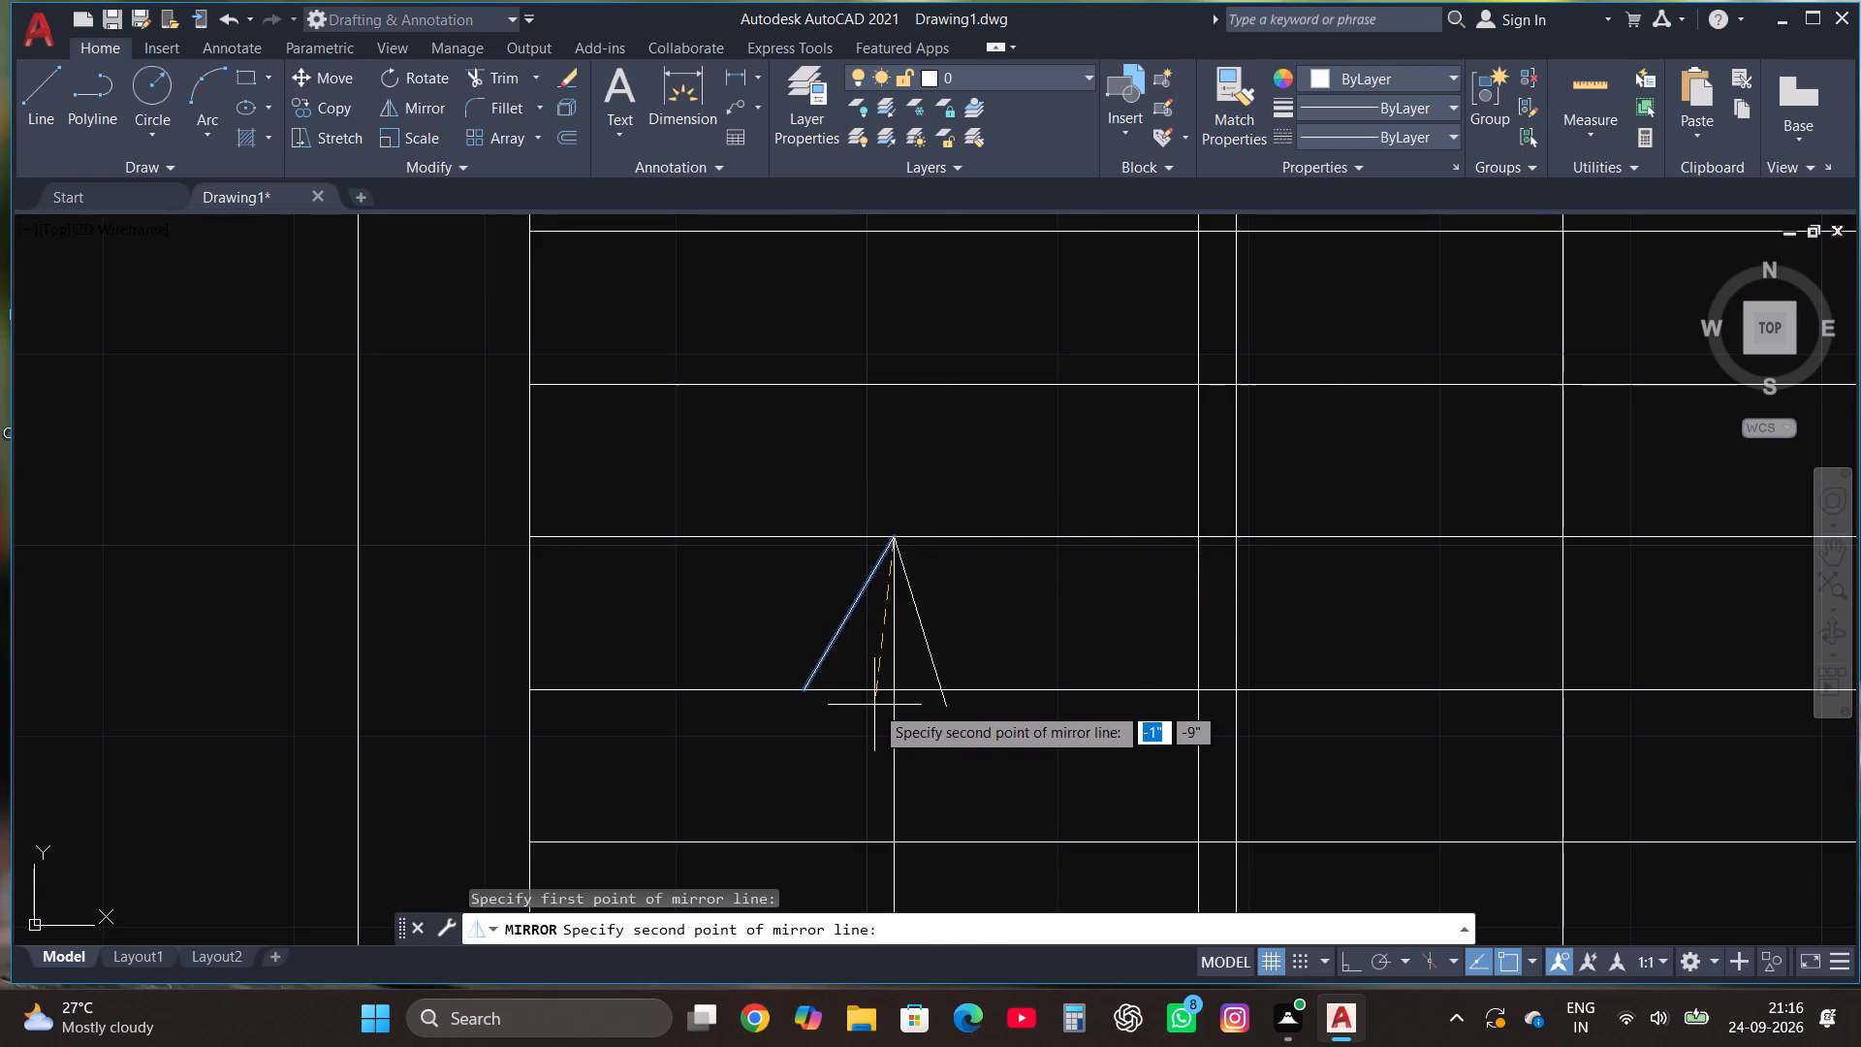
{"action": "key", "text": "F8"}
{"action": "left_click", "coordinate": [874, 705]}
{"action": "left_click", "coordinate": [873, 743]}
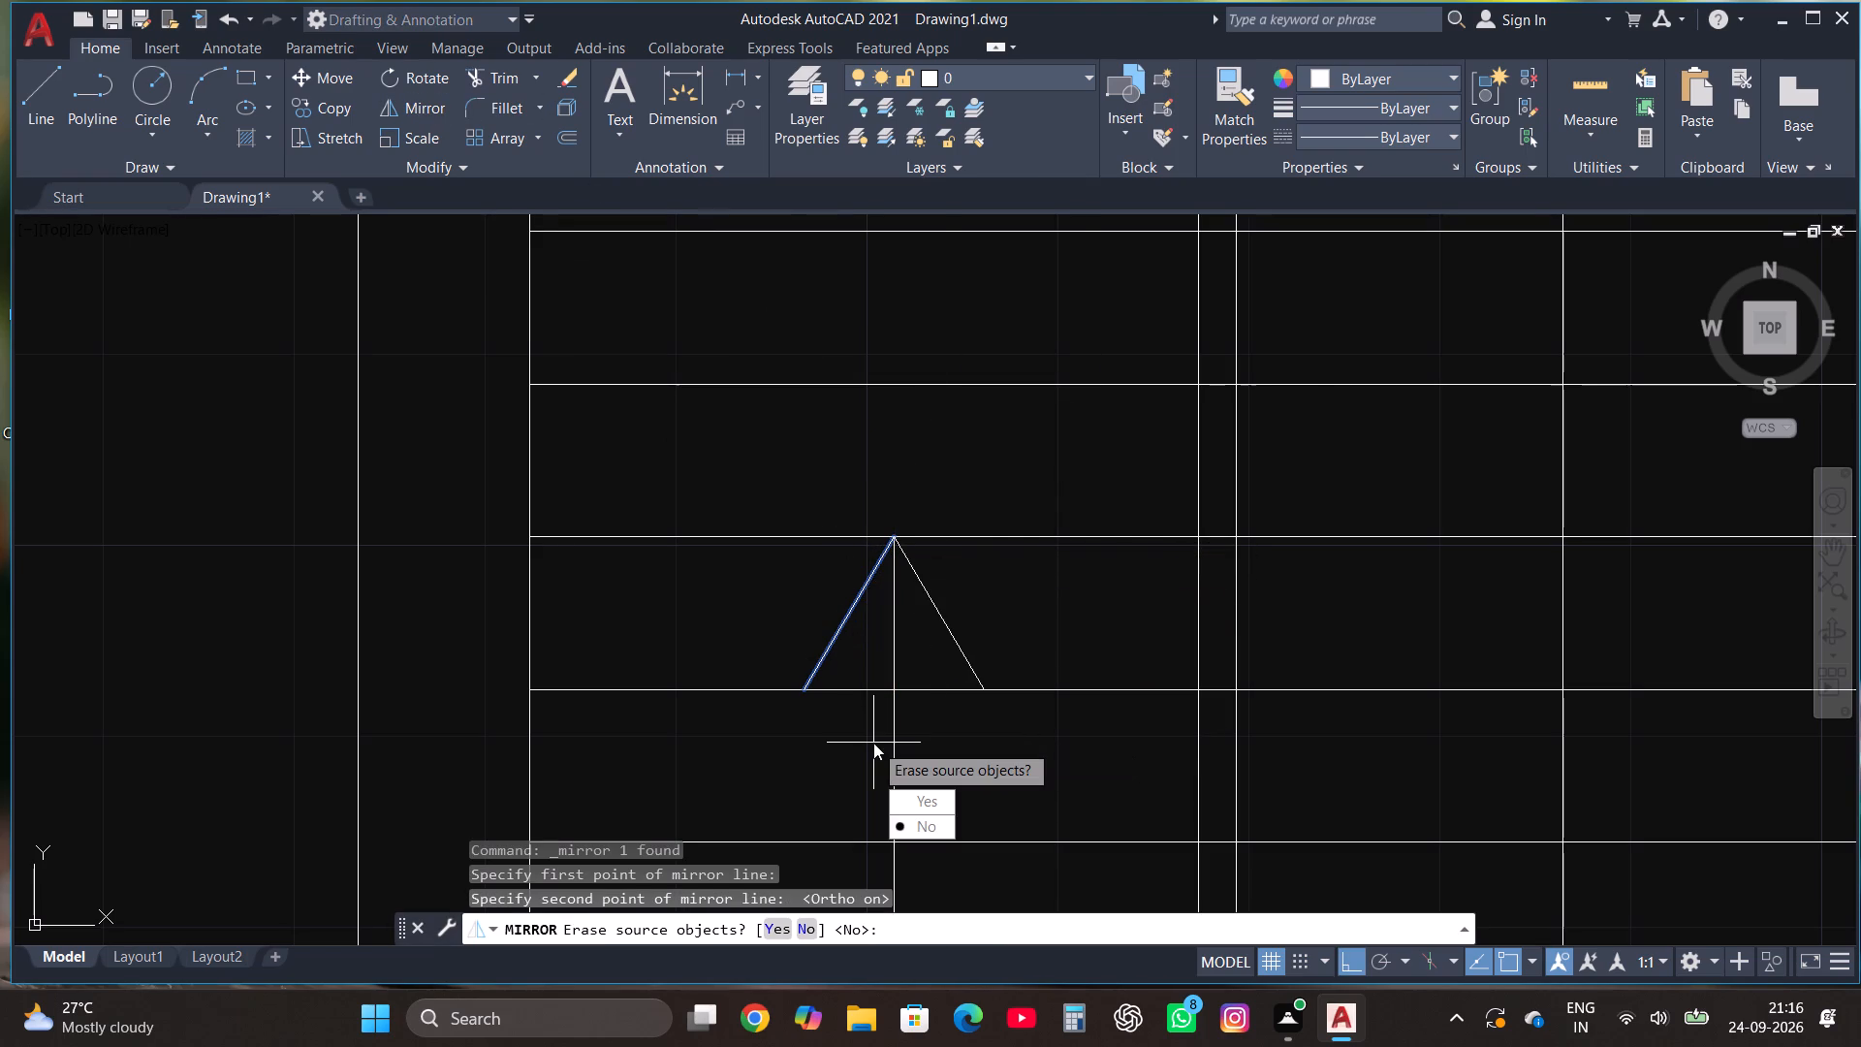
{"action": "left_click_drag", "start_coordinate": [930, 832], "coordinate": [873, 743]}
{"action": "key", "text": "Escape"}
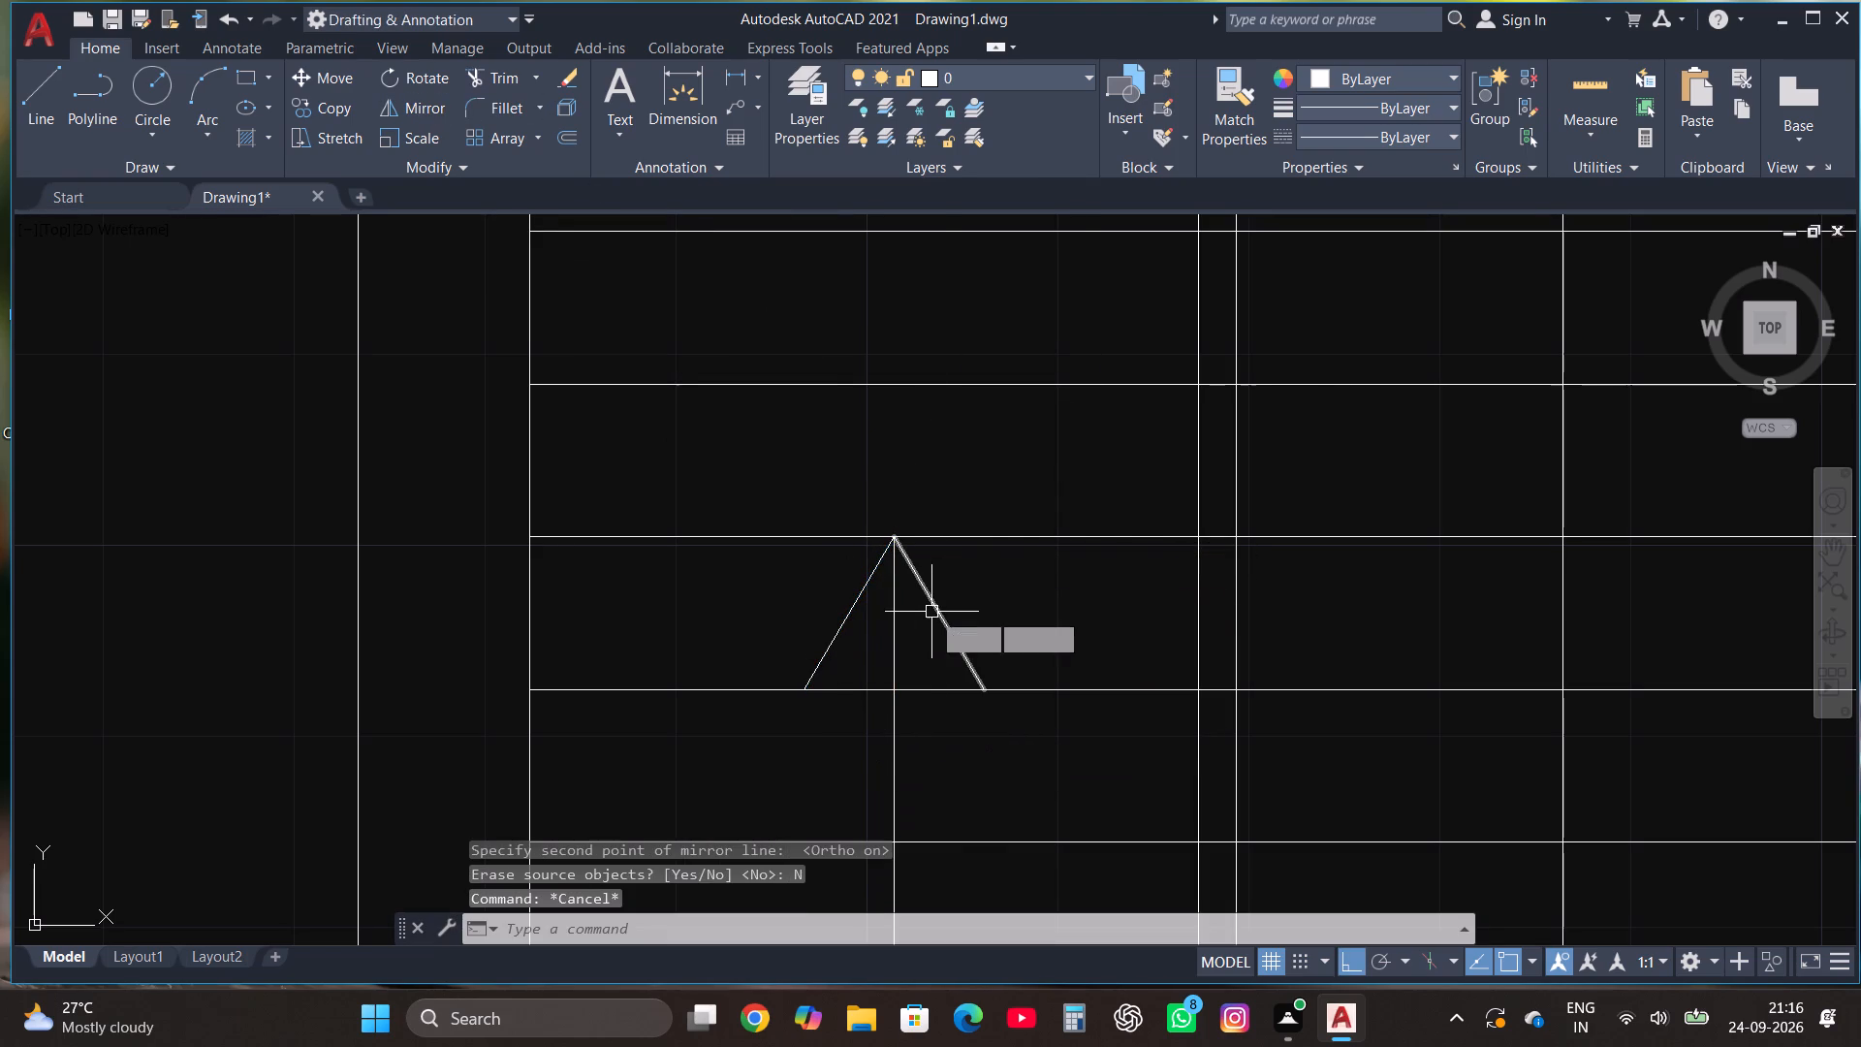
Fill both halves of the triangular arrowhead with a SOLID hatch.
{"action": "scroll", "coordinate": [930, 607], "scroll_direction": "down", "scroll_amount": 2}
{"action": "scroll", "coordinate": [1033, 602], "scroll_direction": "up", "scroll_amount": 2}
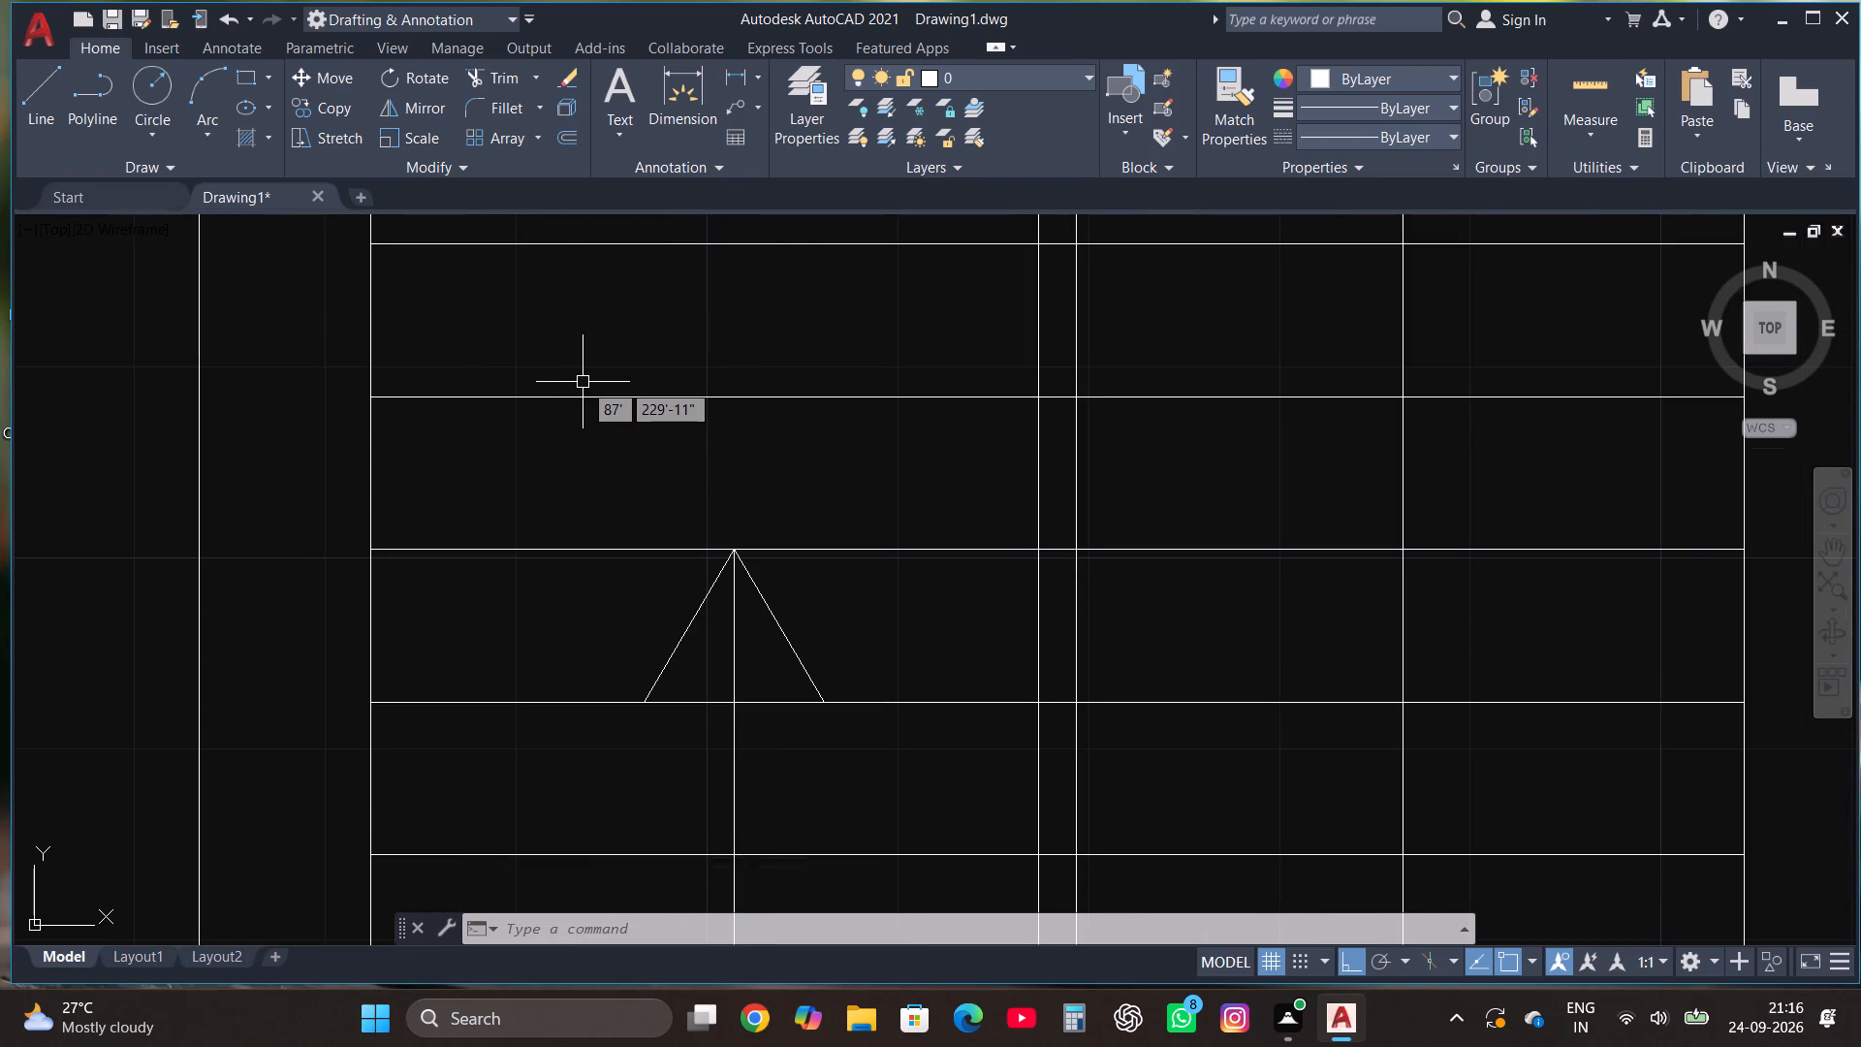
{"action": "key", "text": "h"}
{"action": "key", "text": "Return"}
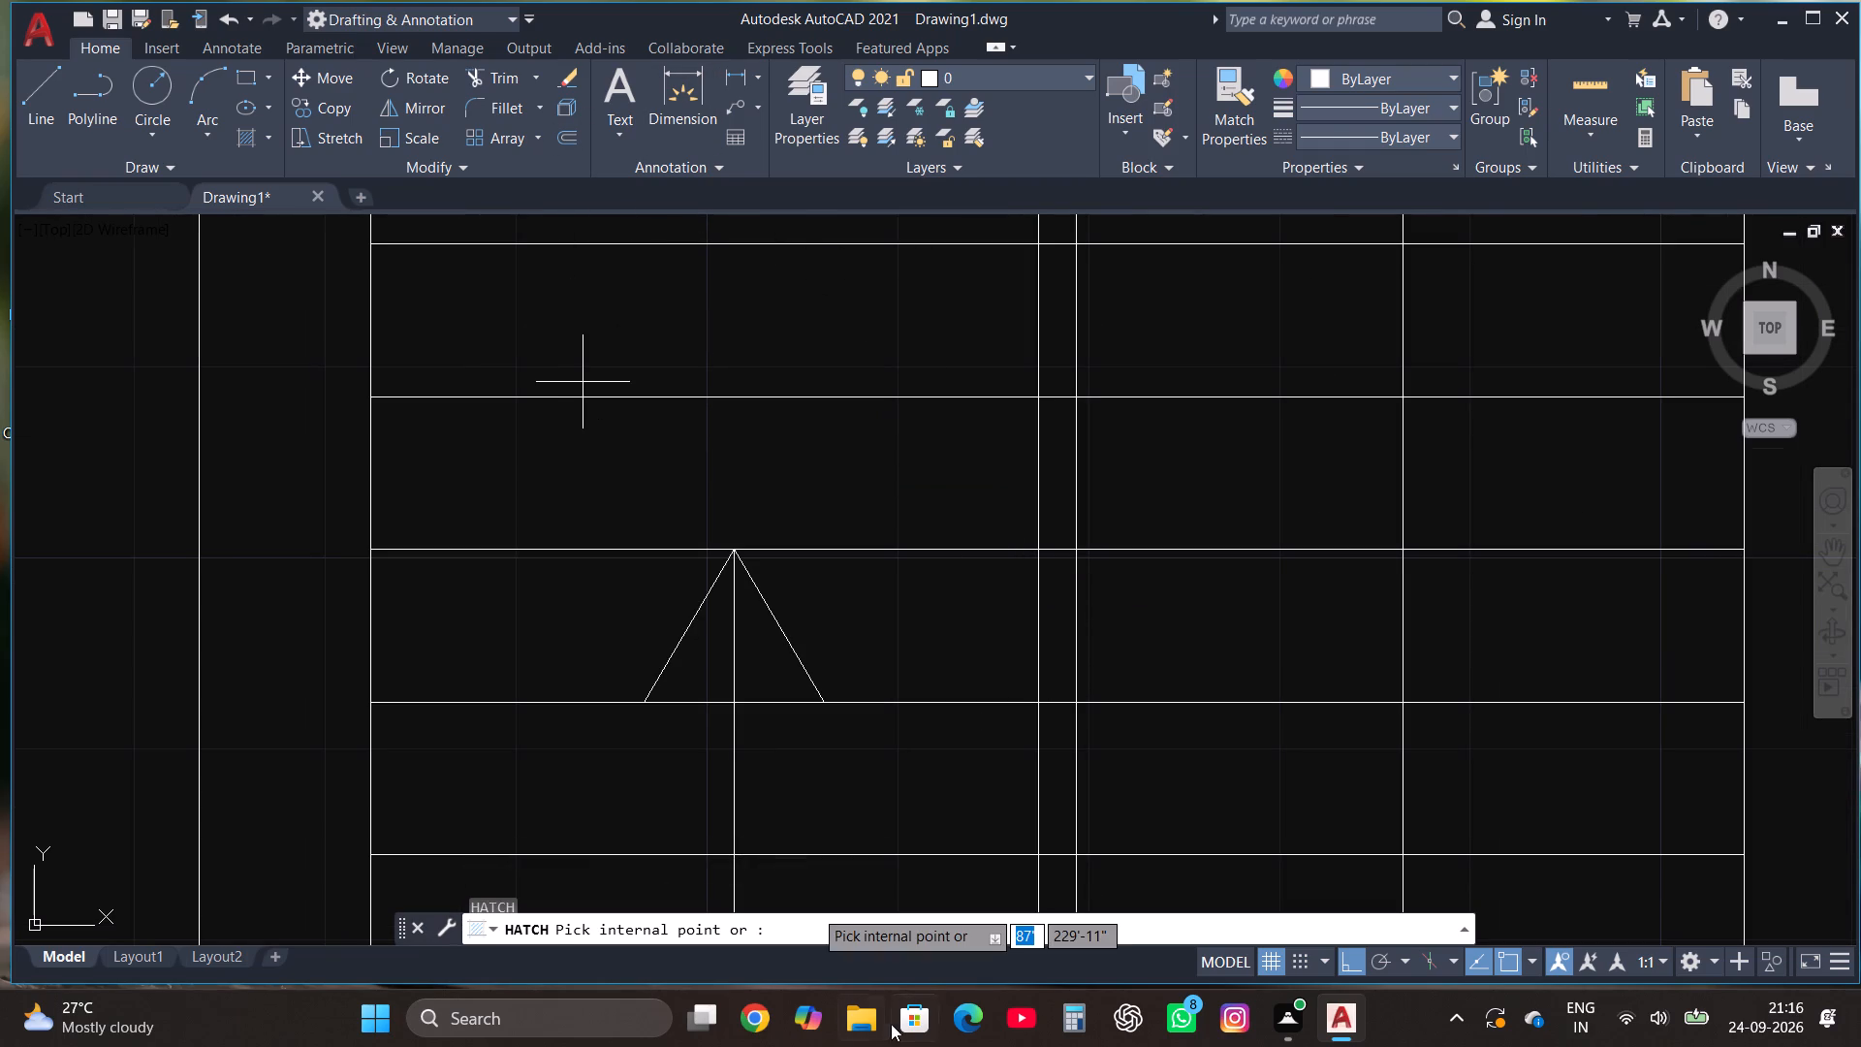
{"action": "left_click", "coordinate": [715, 639]}
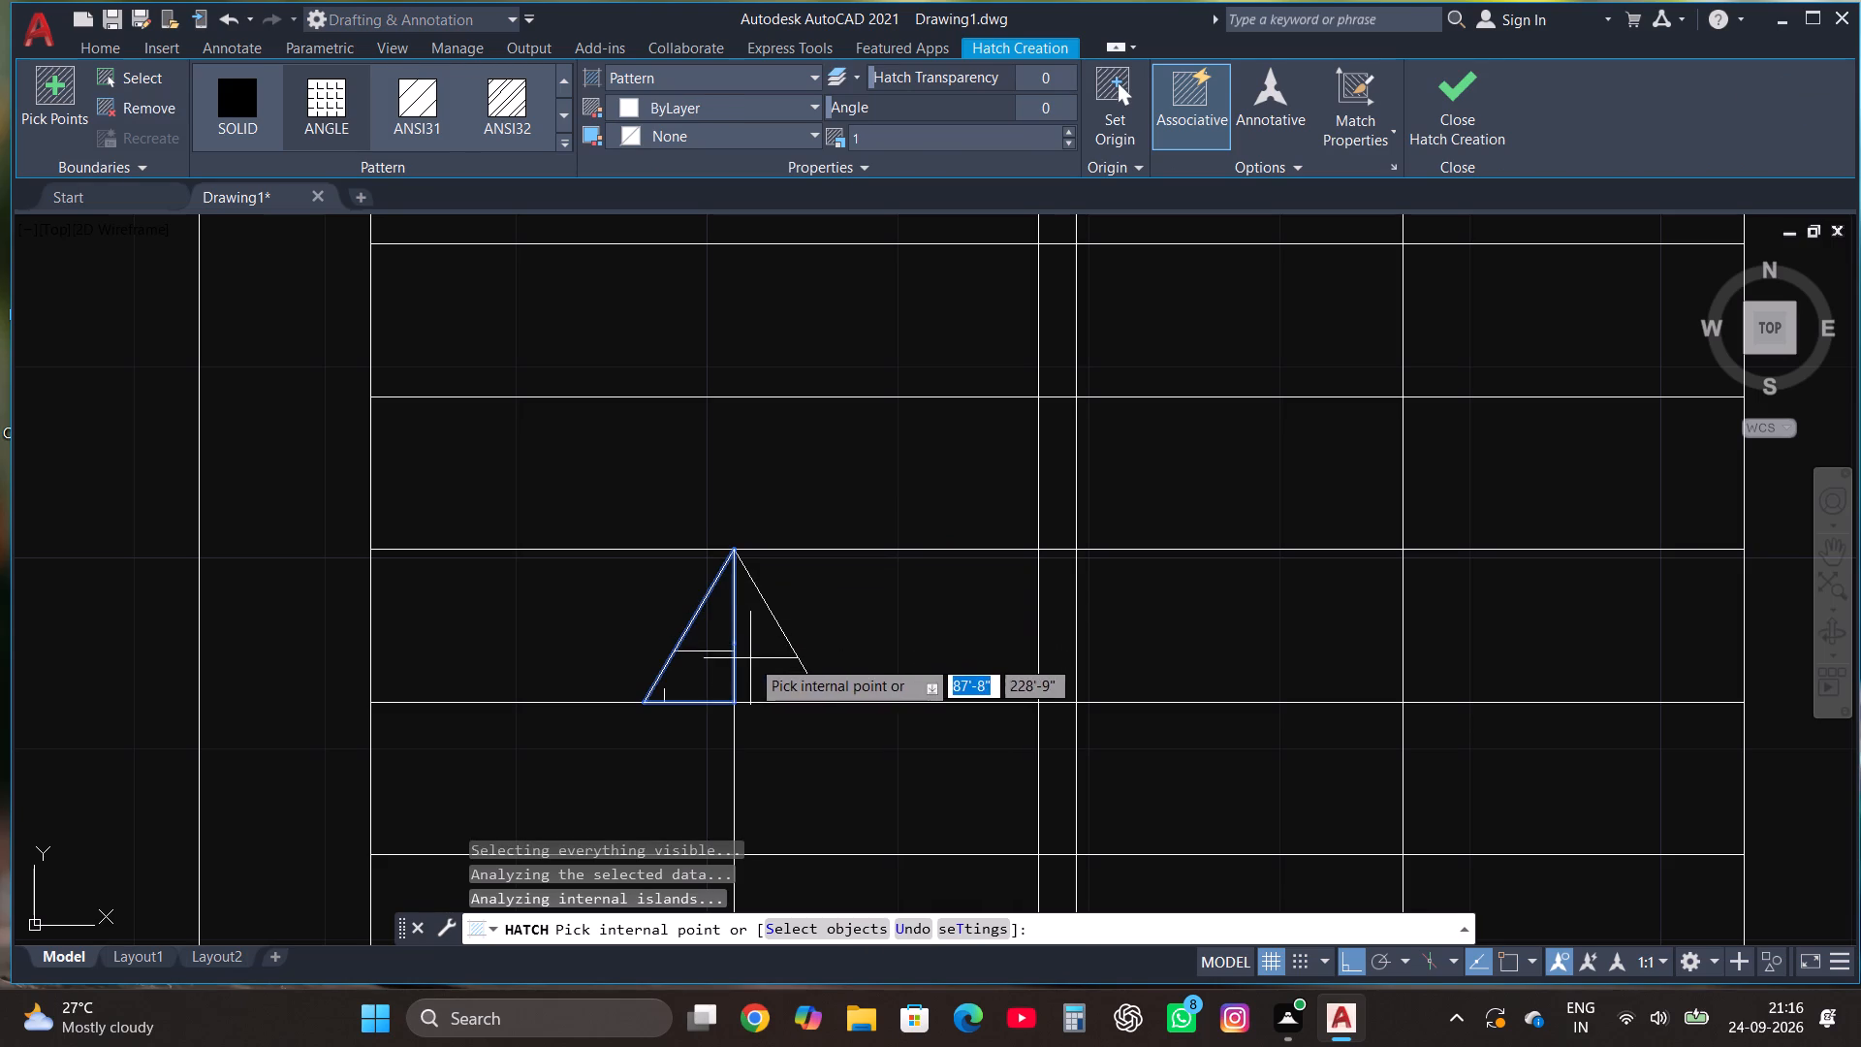
{"action": "left_click", "coordinate": [252, 117]}
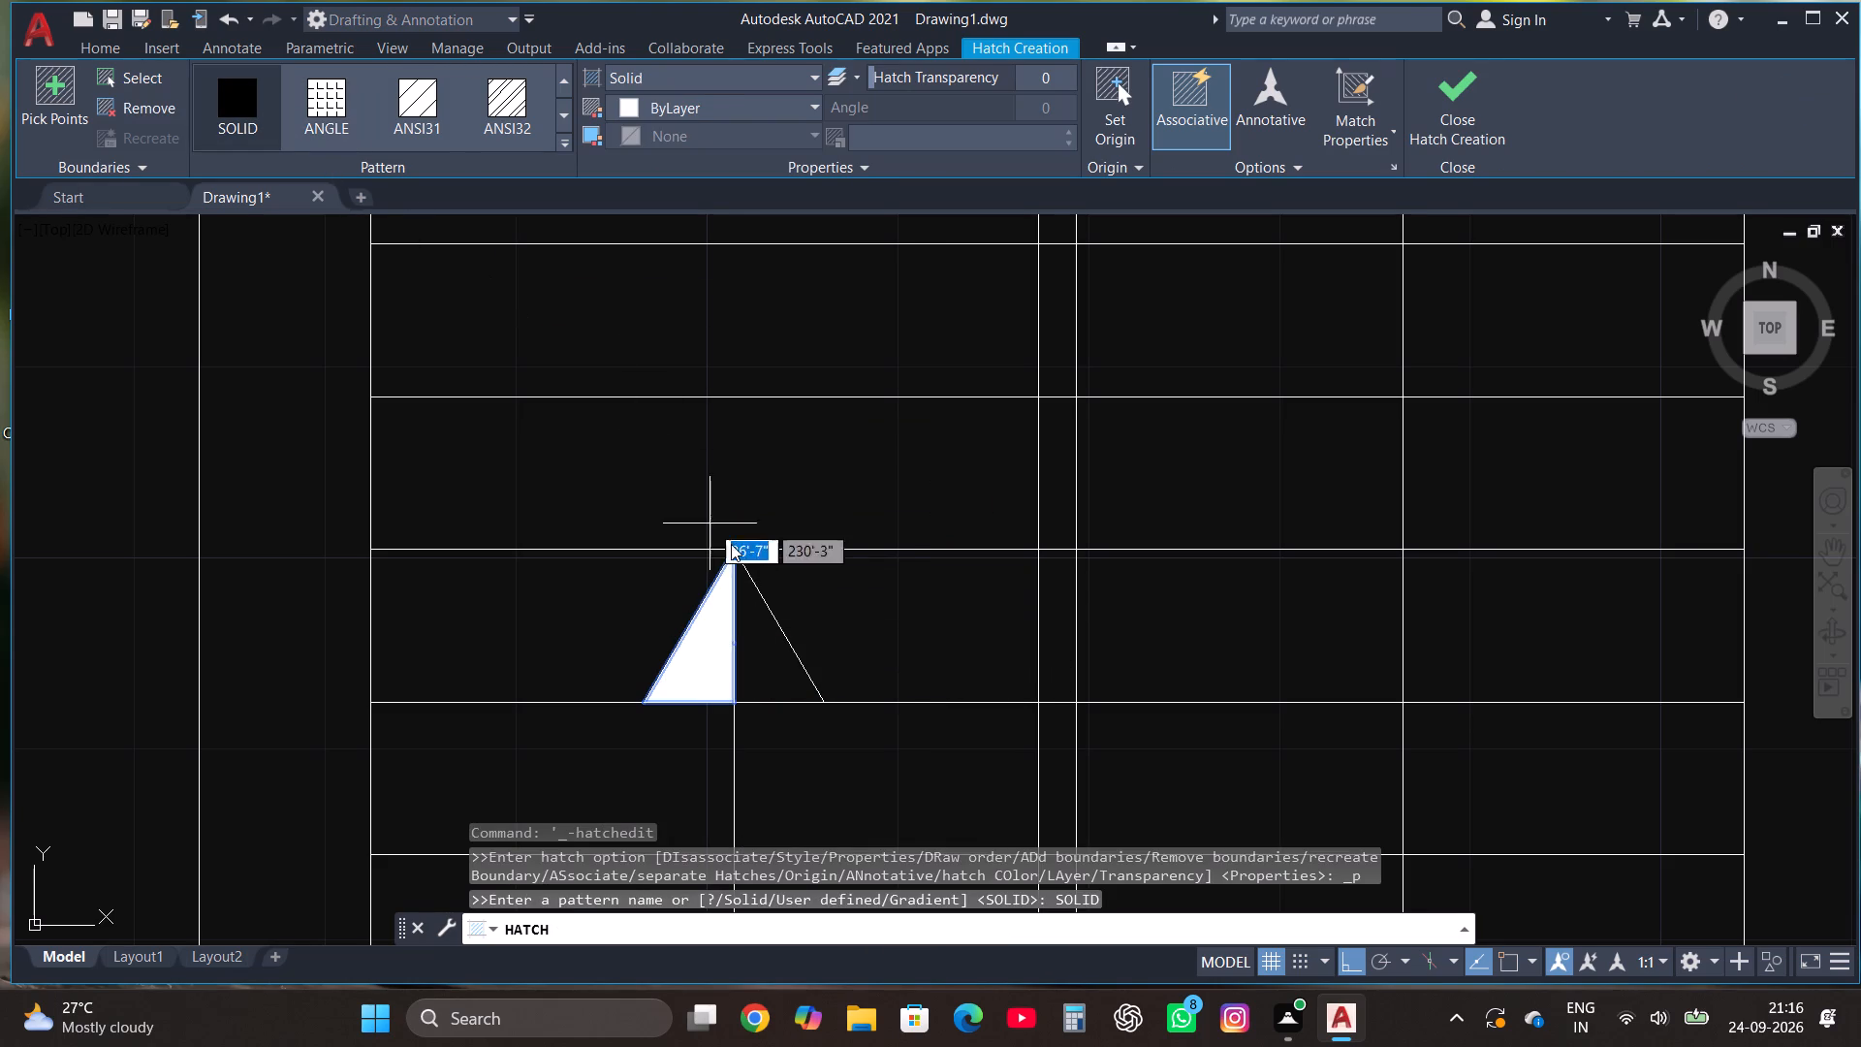
{"action": "left_click", "coordinate": [762, 635]}
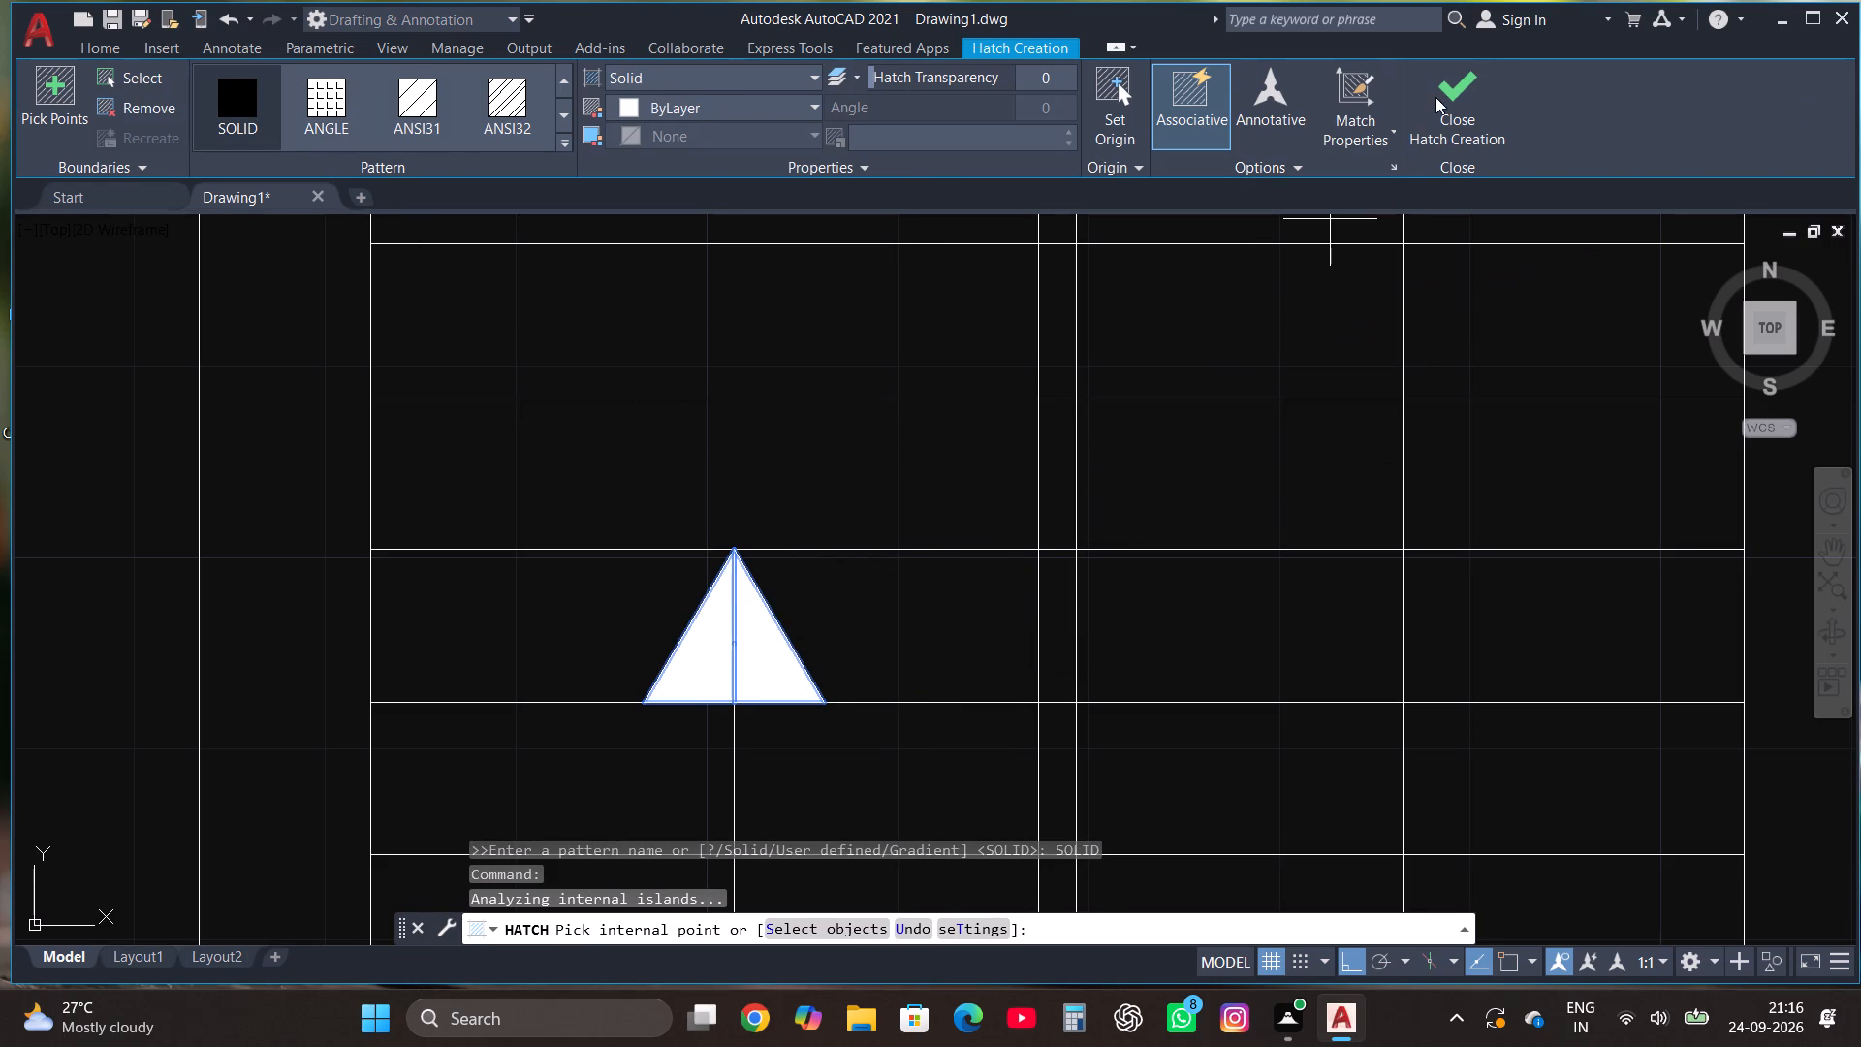
Finish the solid hatch of the stair arrowhead.
{"action": "left_click", "coordinate": [1435, 97]}
Draw a table rectangle about 1'-9" wide by 3'-10" high in the open room to the right of the staircase.
{"action": "scroll", "coordinate": [803, 568], "scroll_direction": "down", "scroll_amount": 3}
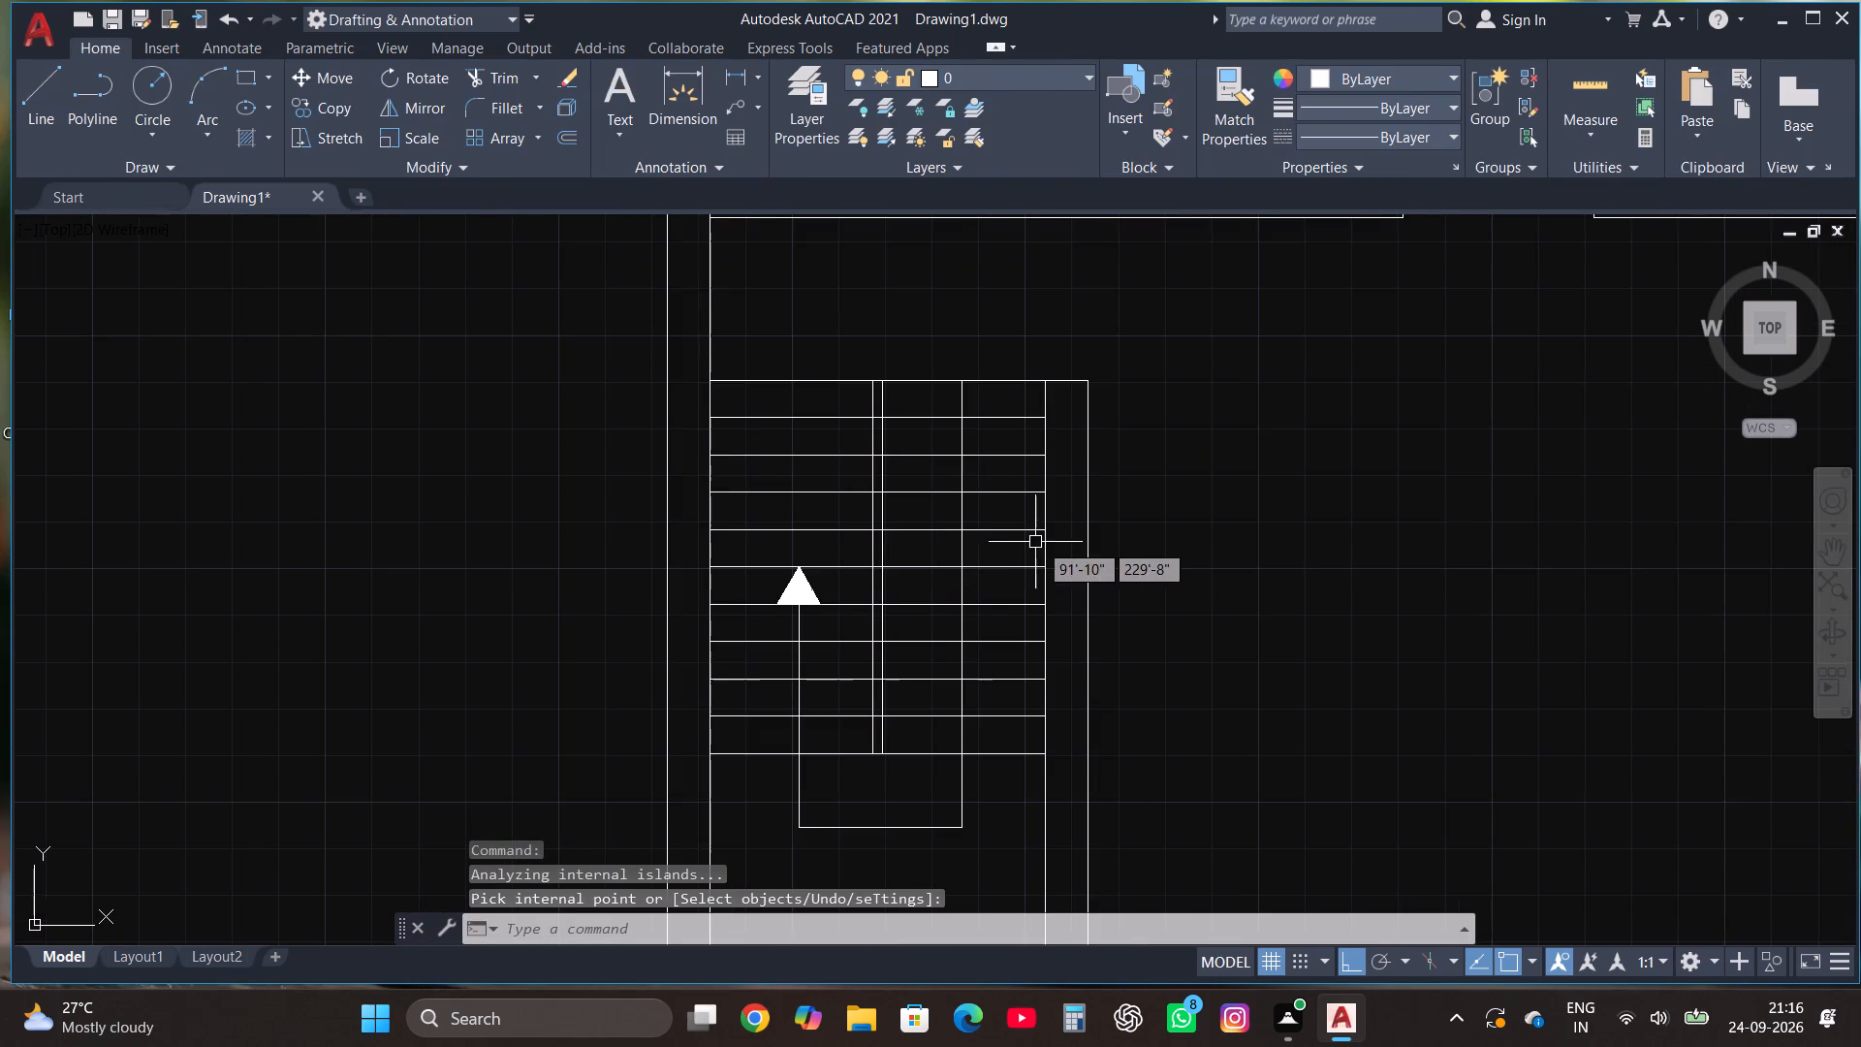
{"action": "scroll", "coordinate": [1050, 544], "scroll_direction": "down", "scroll_amount": 1}
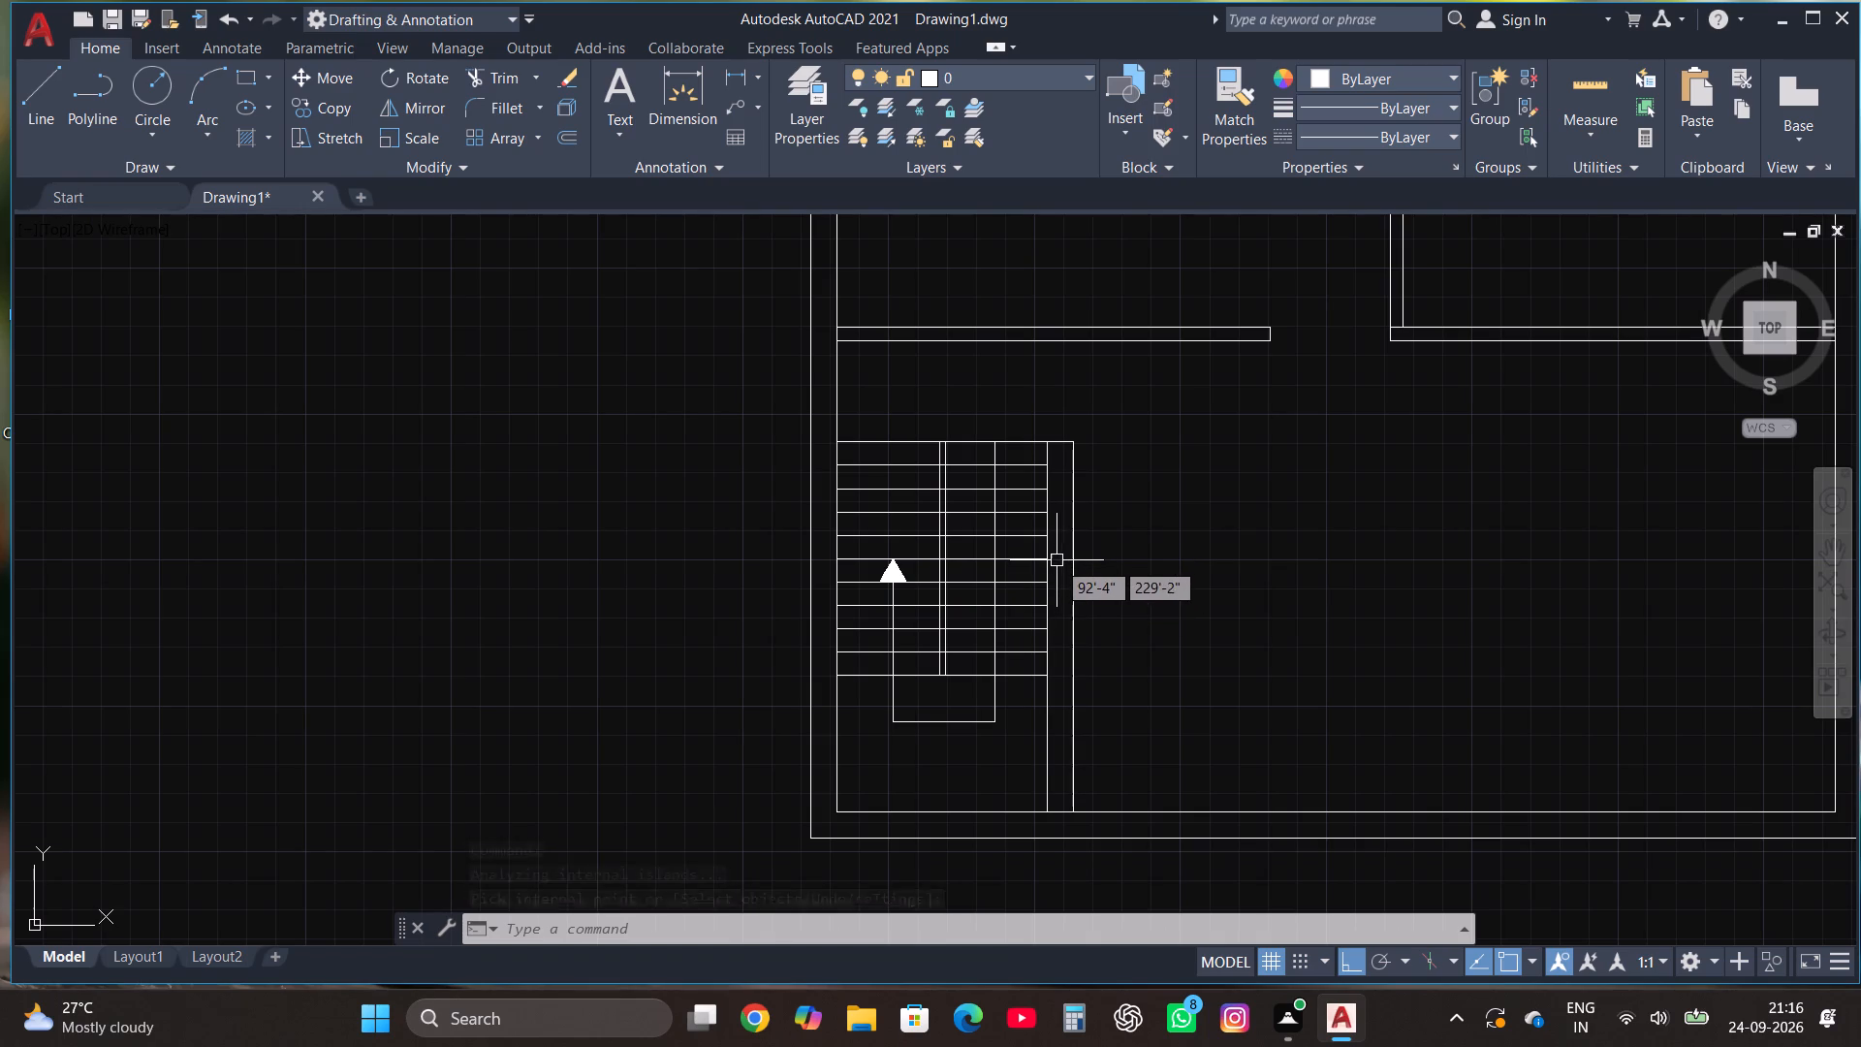
{"action": "scroll", "coordinate": [1036, 621], "scroll_direction": "down", "scroll_amount": 1}
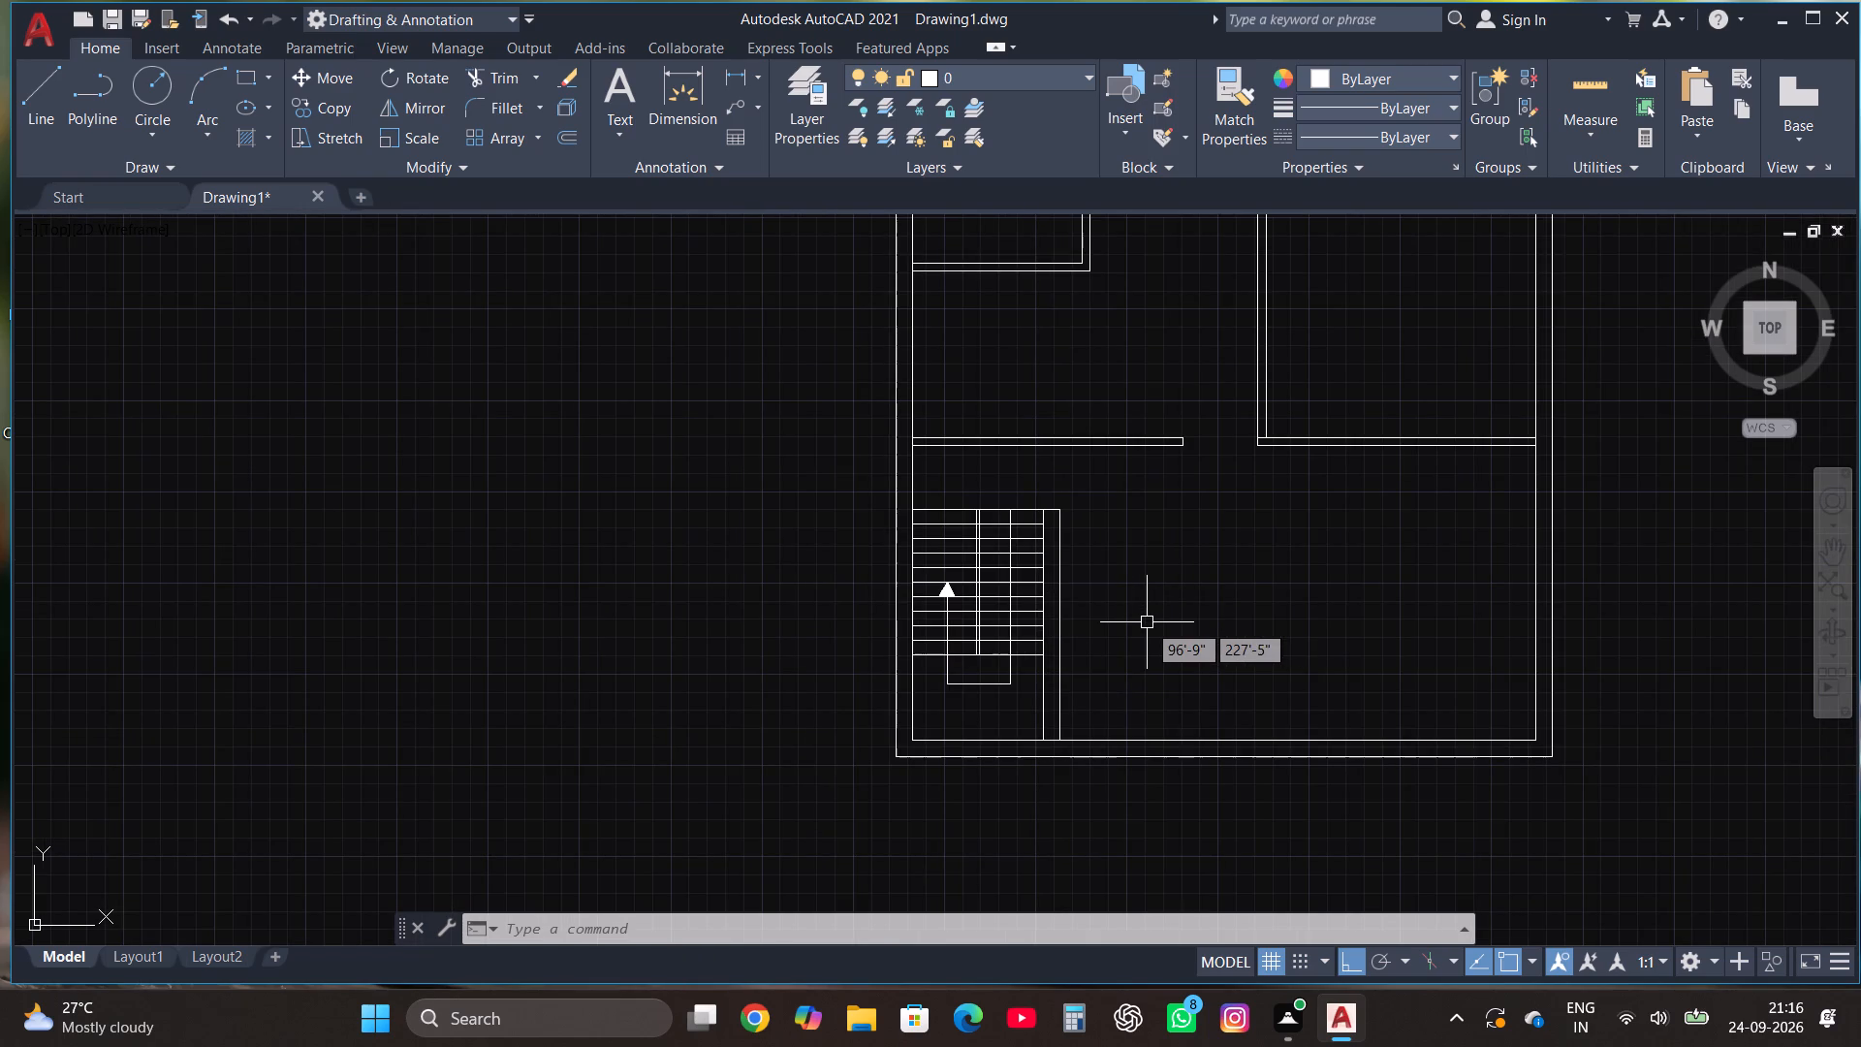
{"action": "scroll", "coordinate": [980, 729], "scroll_direction": "down", "scroll_amount": 1}
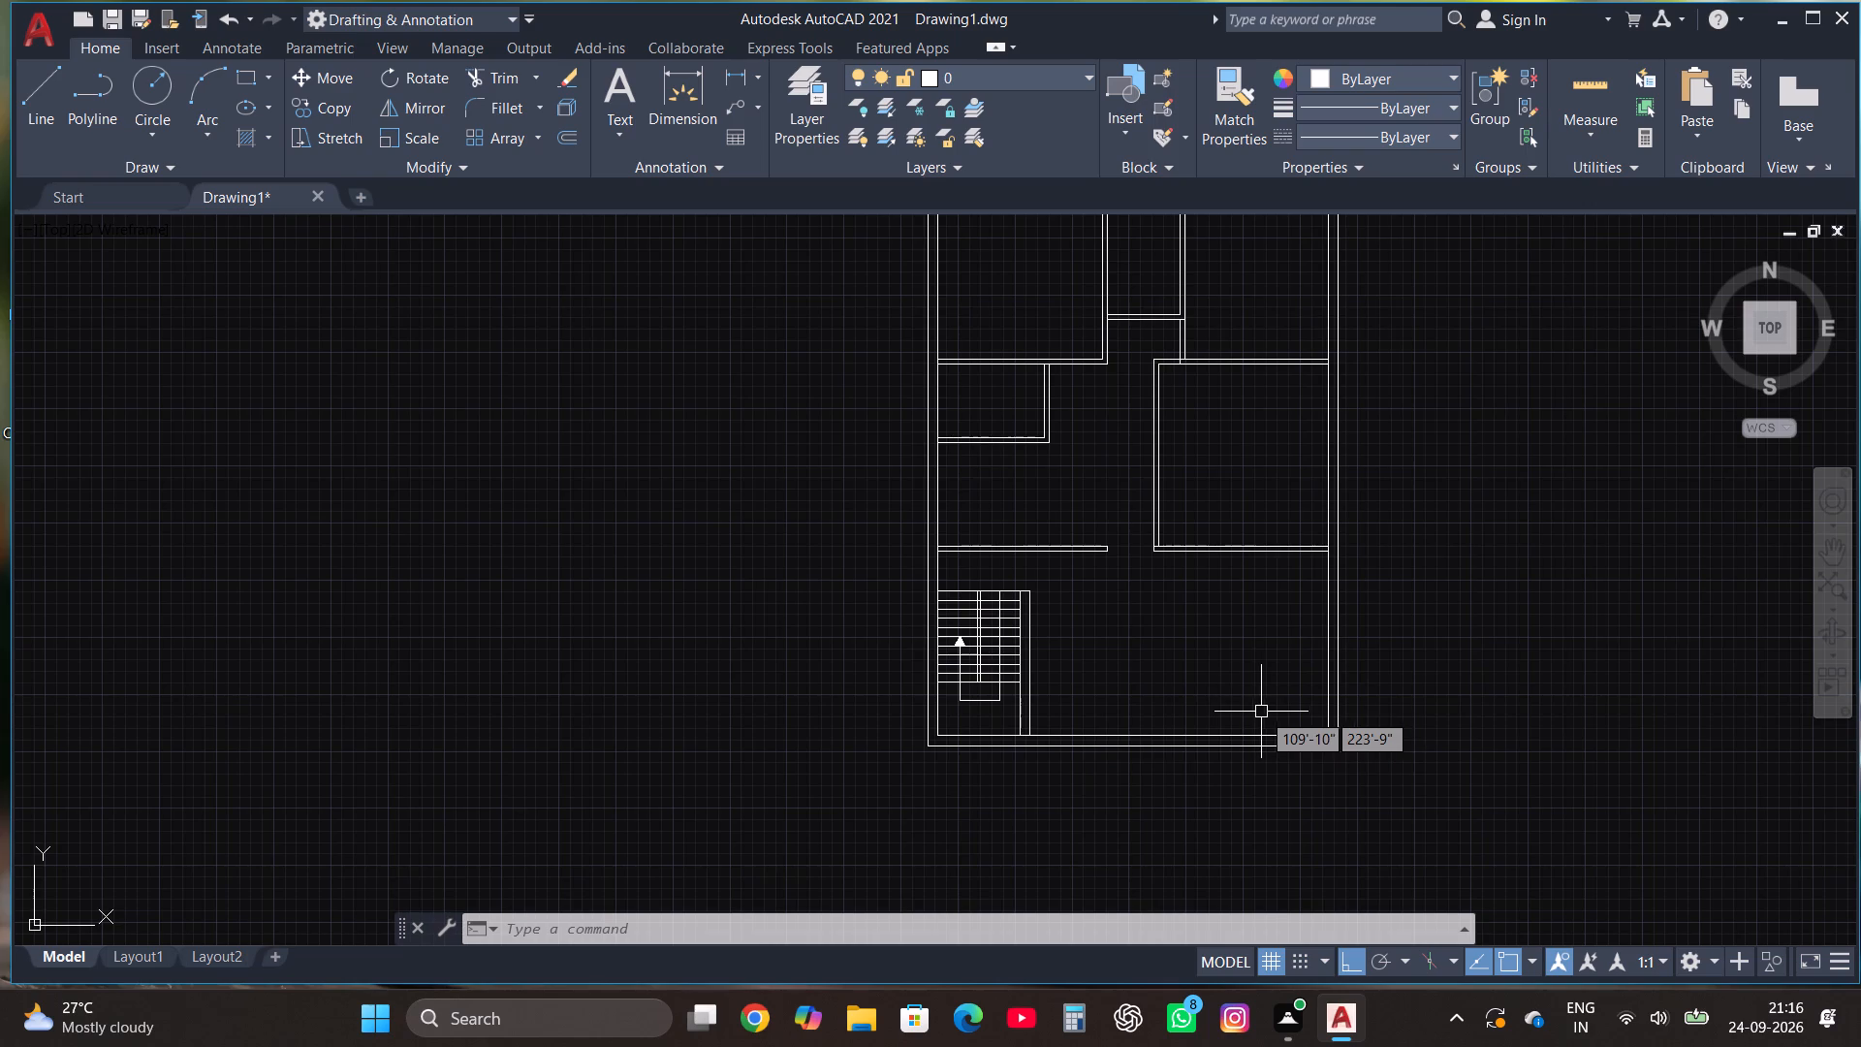
{"action": "scroll", "coordinate": [1196, 658], "scroll_direction": "up", "scroll_amount": 3}
{"action": "scroll", "coordinate": [1191, 657], "scroll_direction": "down", "scroll_amount": 1}
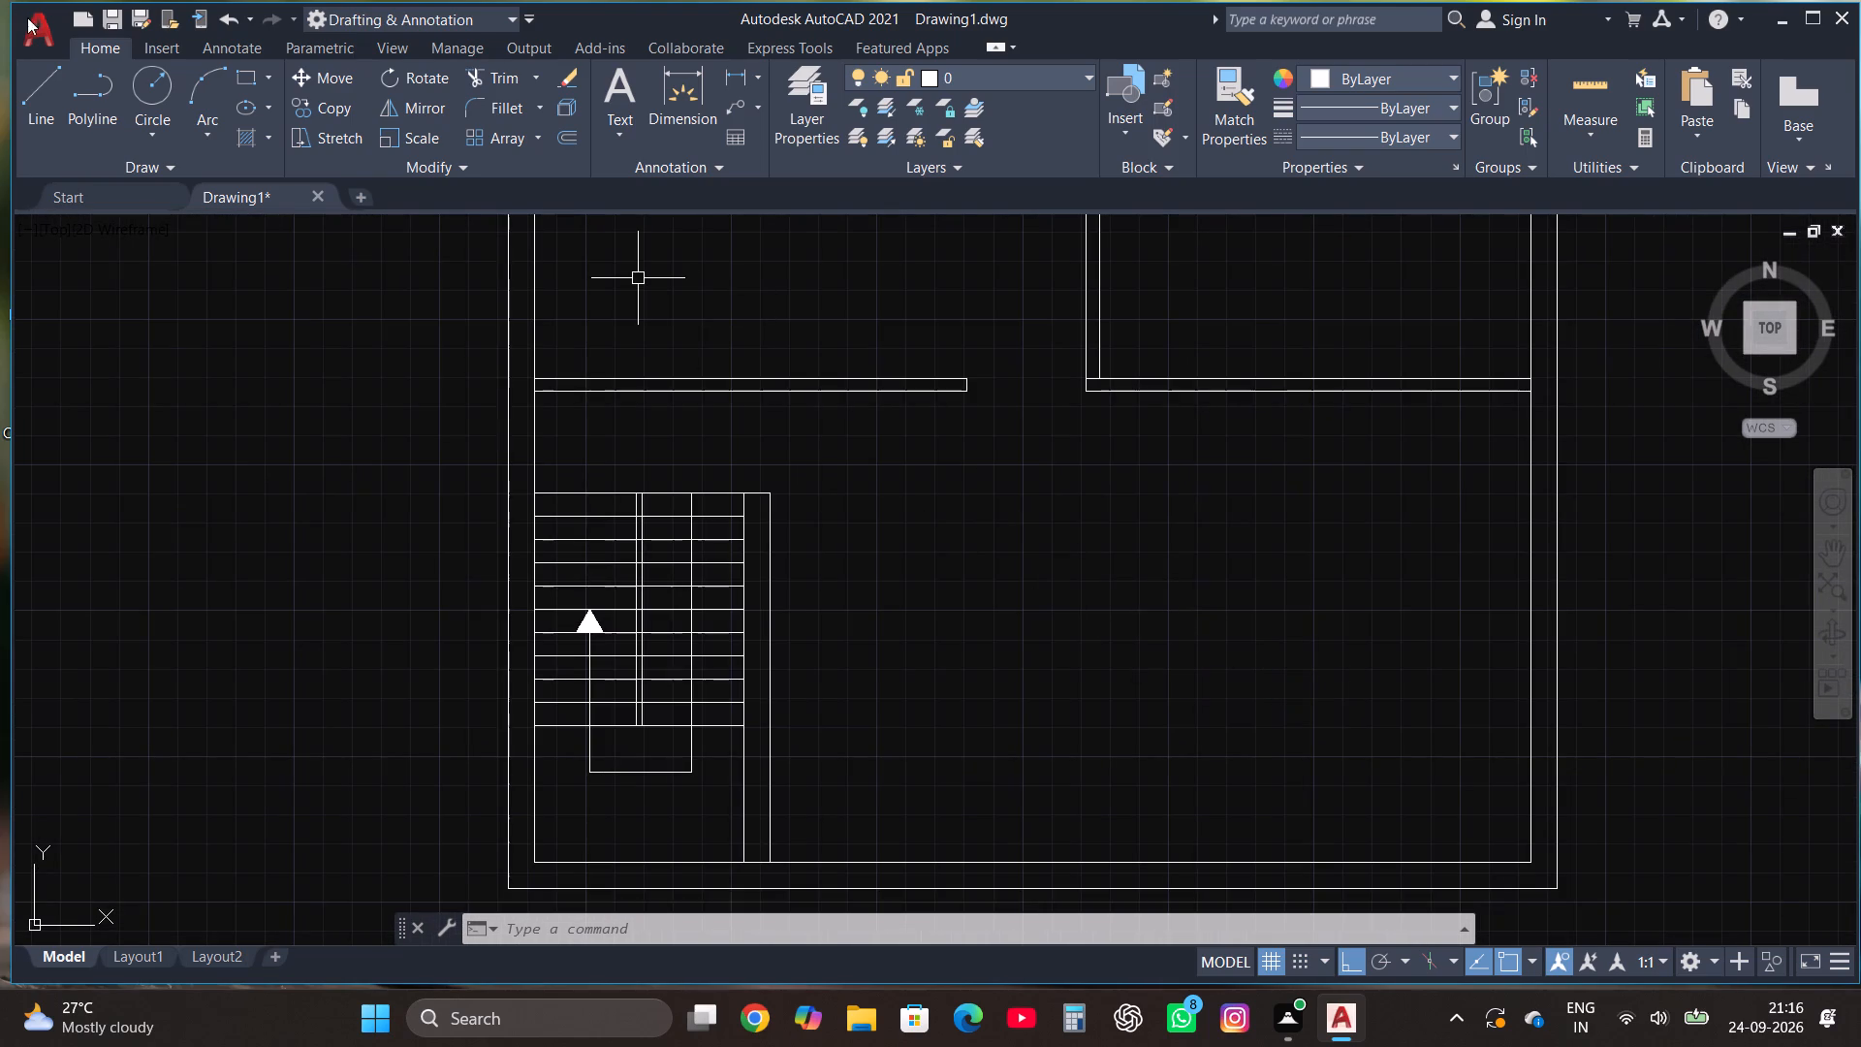
{"action": "left_click", "coordinate": [244, 72]}
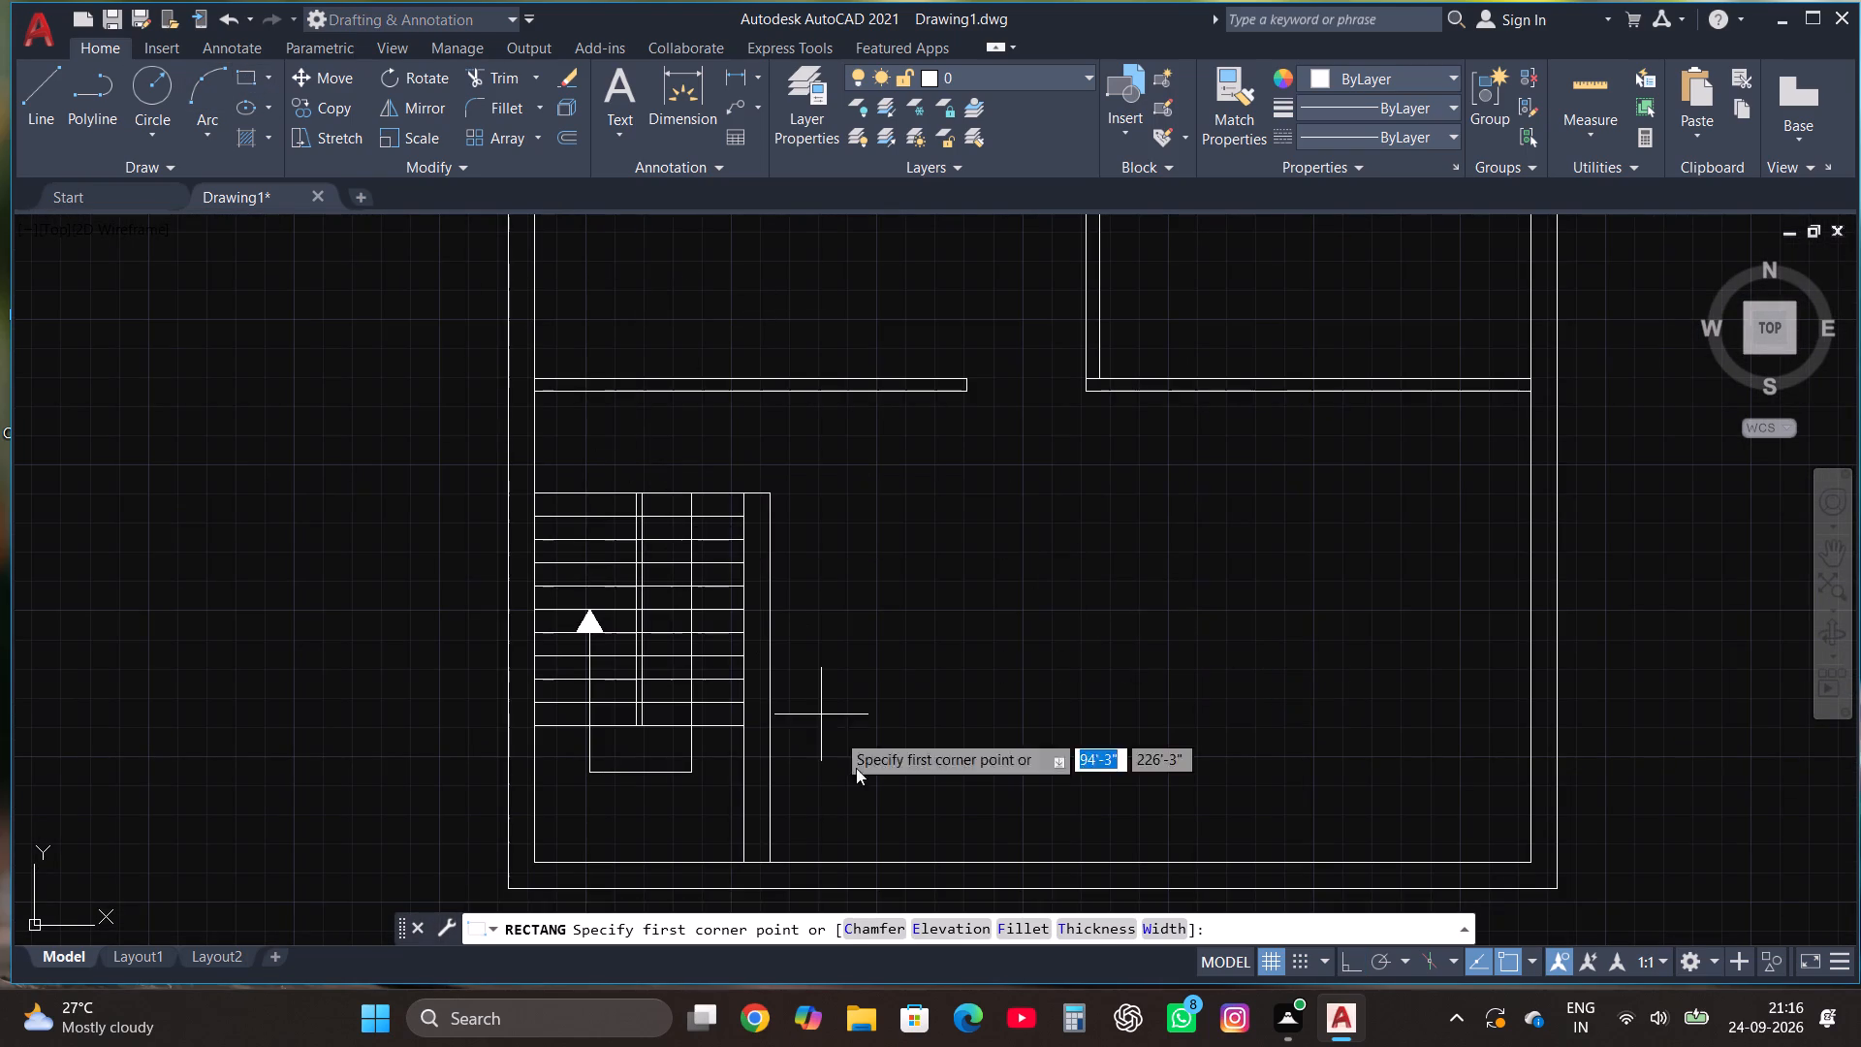
{"action": "scroll", "coordinate": [843, 746], "scroll_direction": "up", "scroll_amount": 1}
{"action": "scroll", "coordinate": [847, 741], "scroll_direction": "down", "scroll_amount": 1}
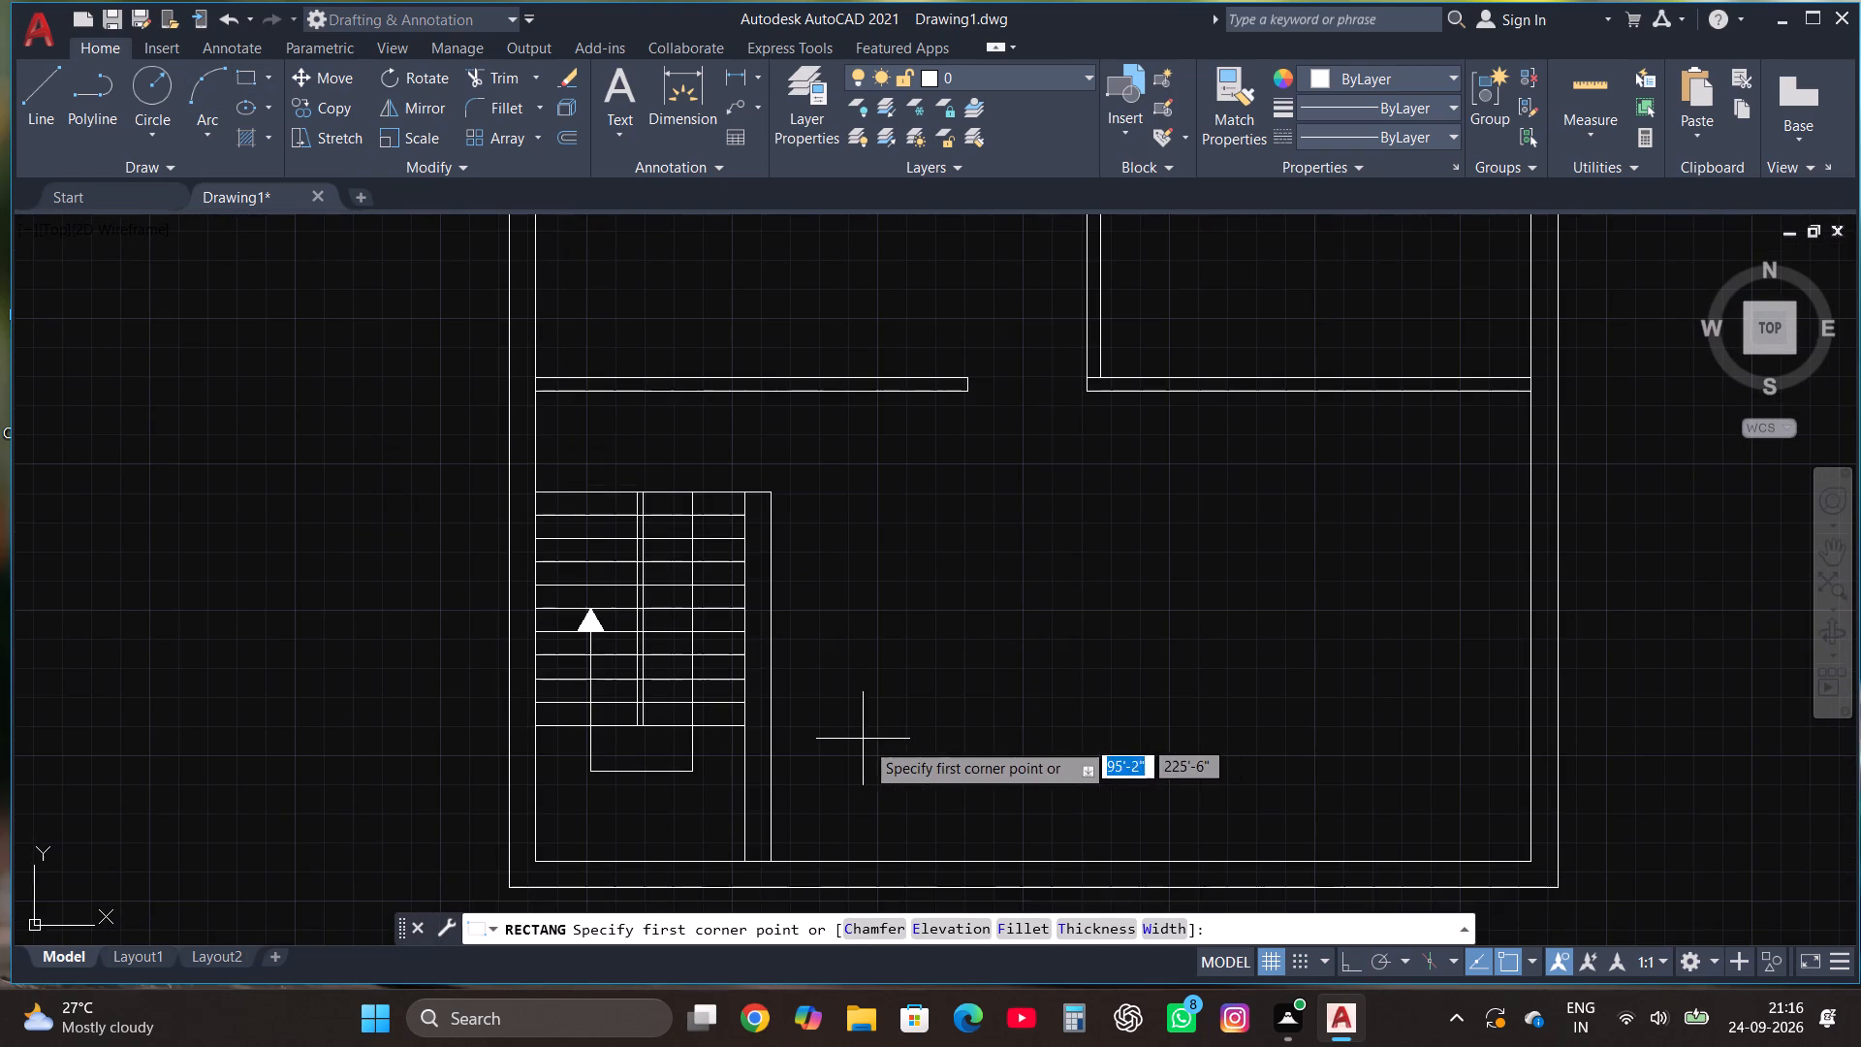
{"action": "left_click", "coordinate": [860, 733]}
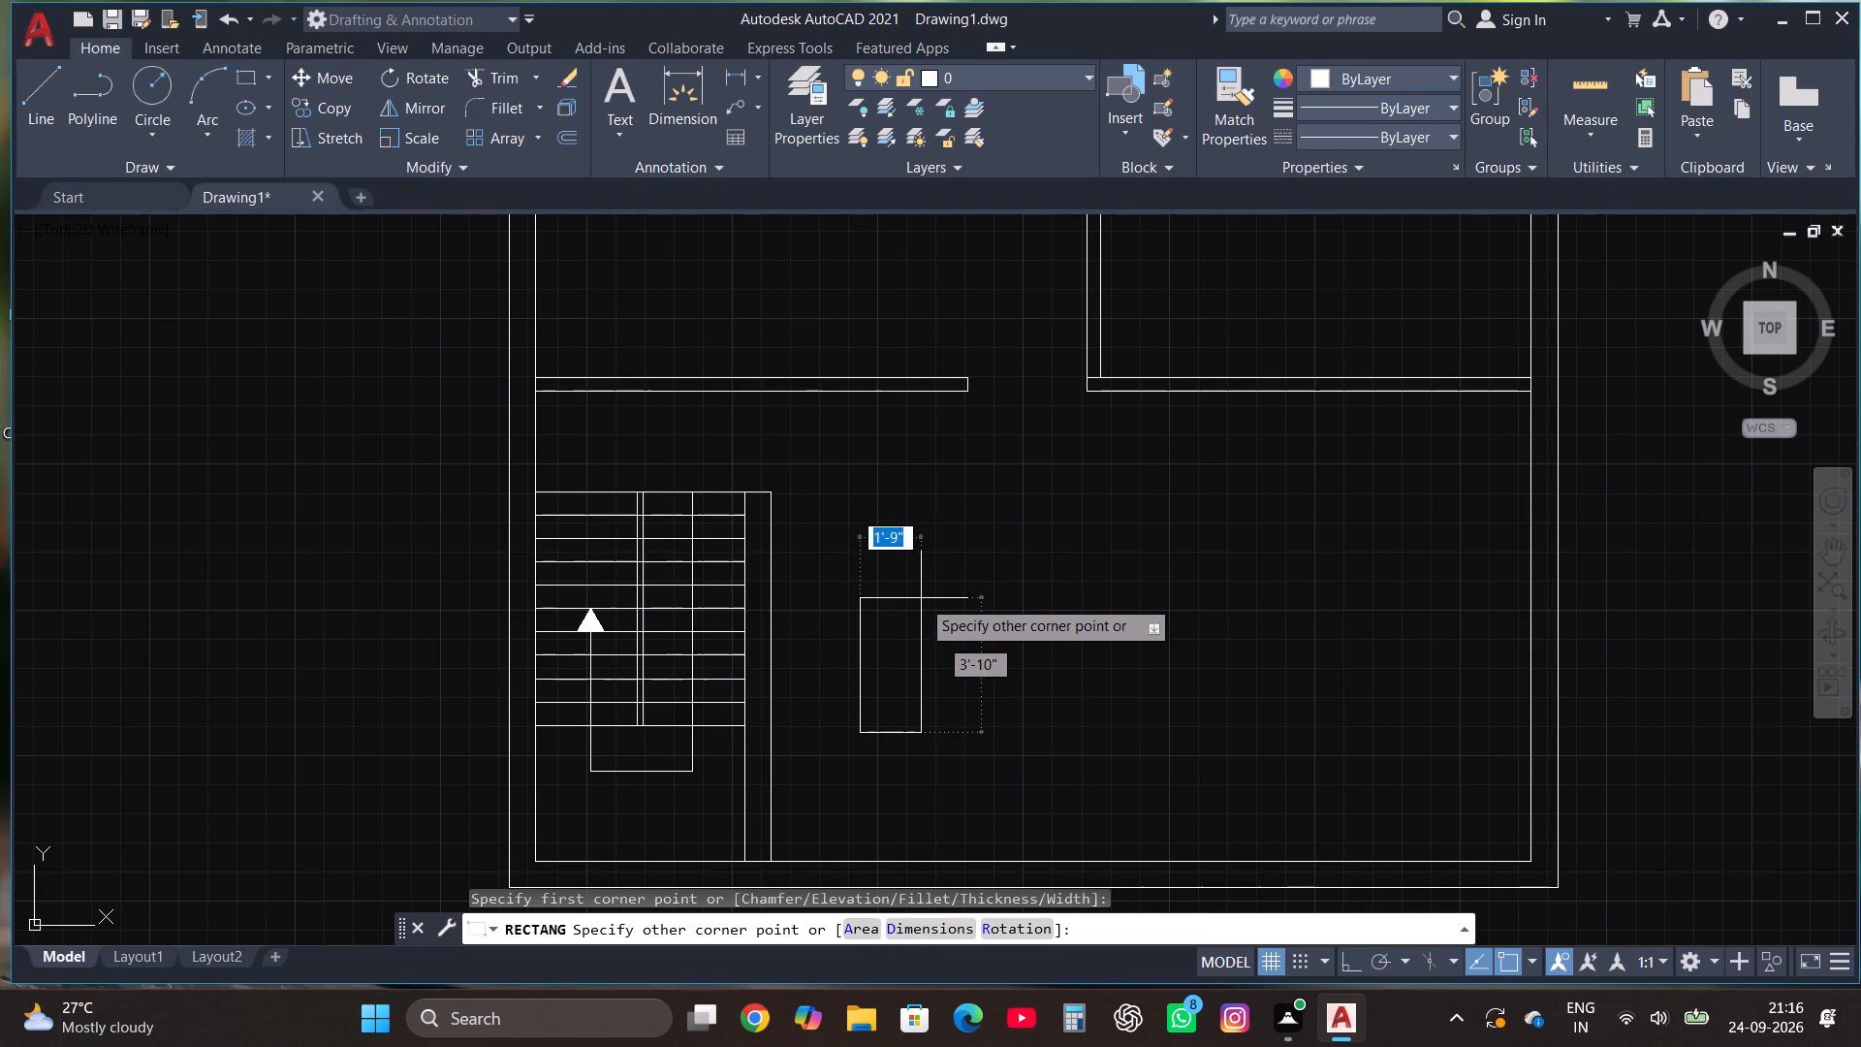
{"action": "left_click", "coordinate": [921, 598]}
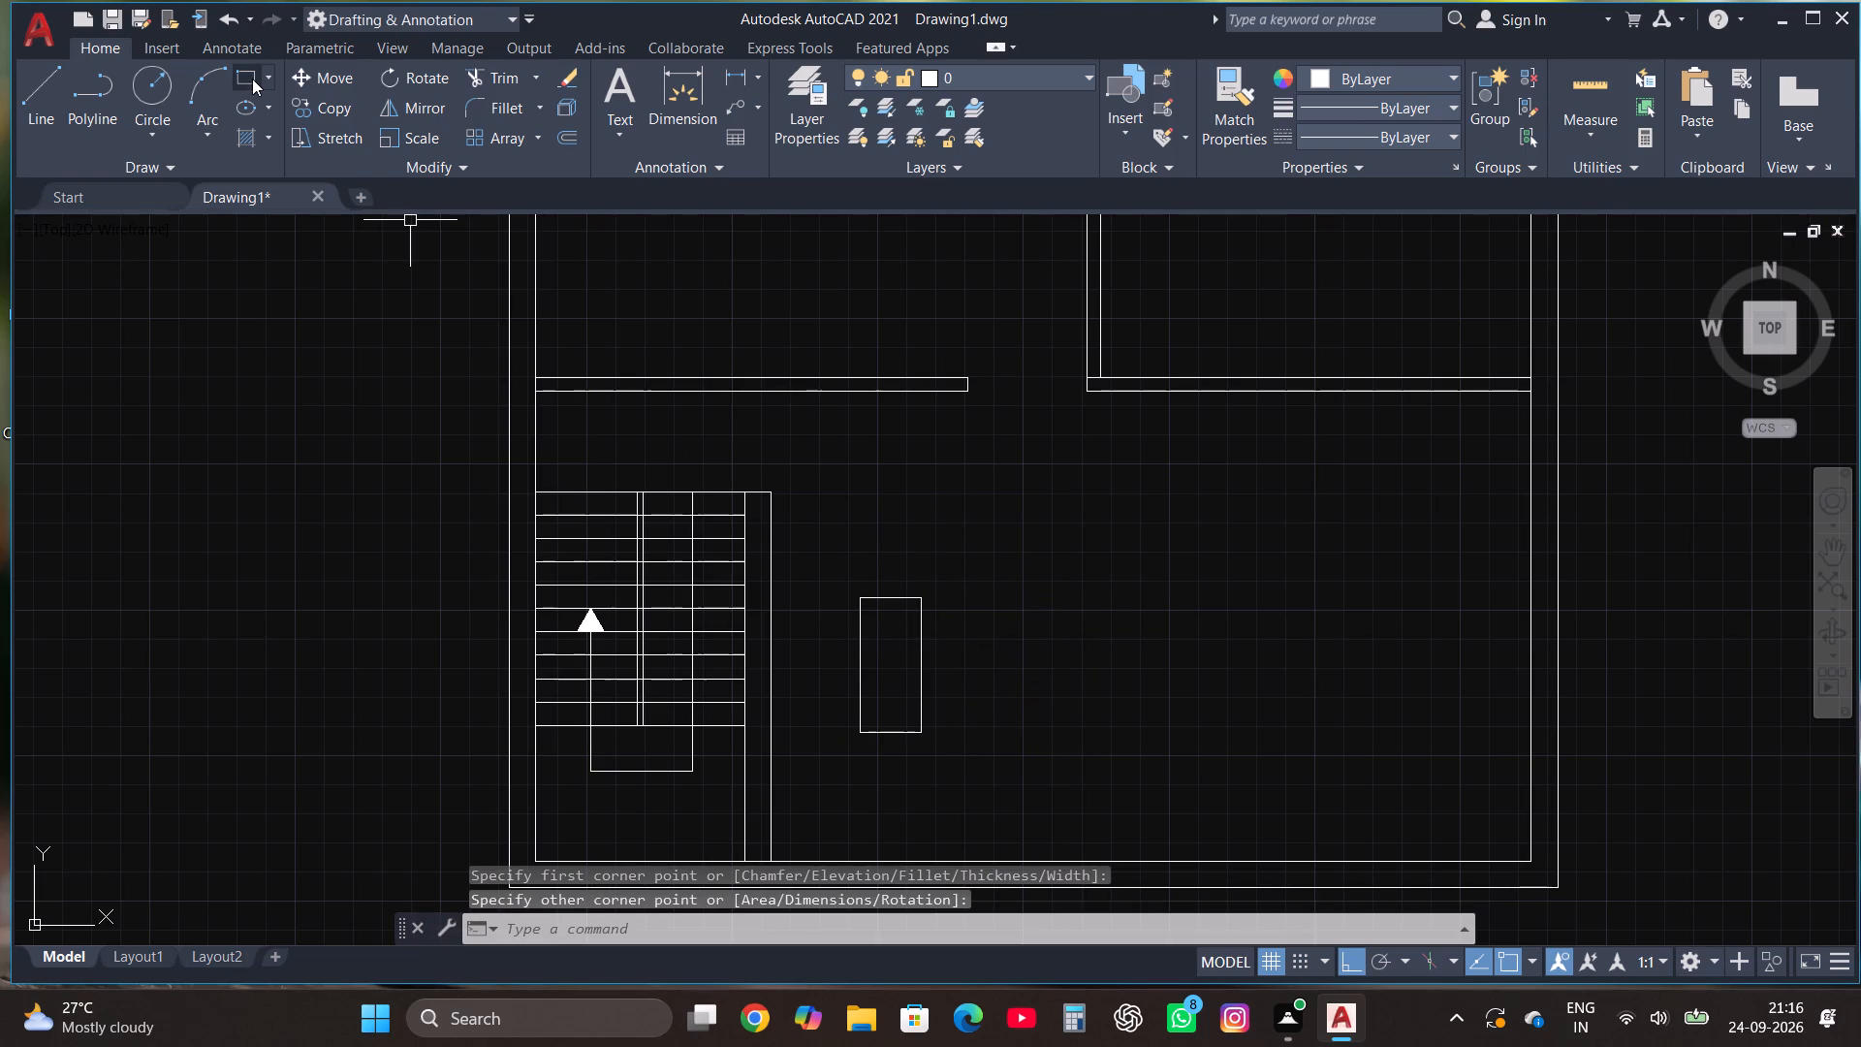
Draw a chair seat rectangle about 11" by 11" against the table's right edge, near its upper end.
{"action": "left_click", "coordinate": [238, 76]}
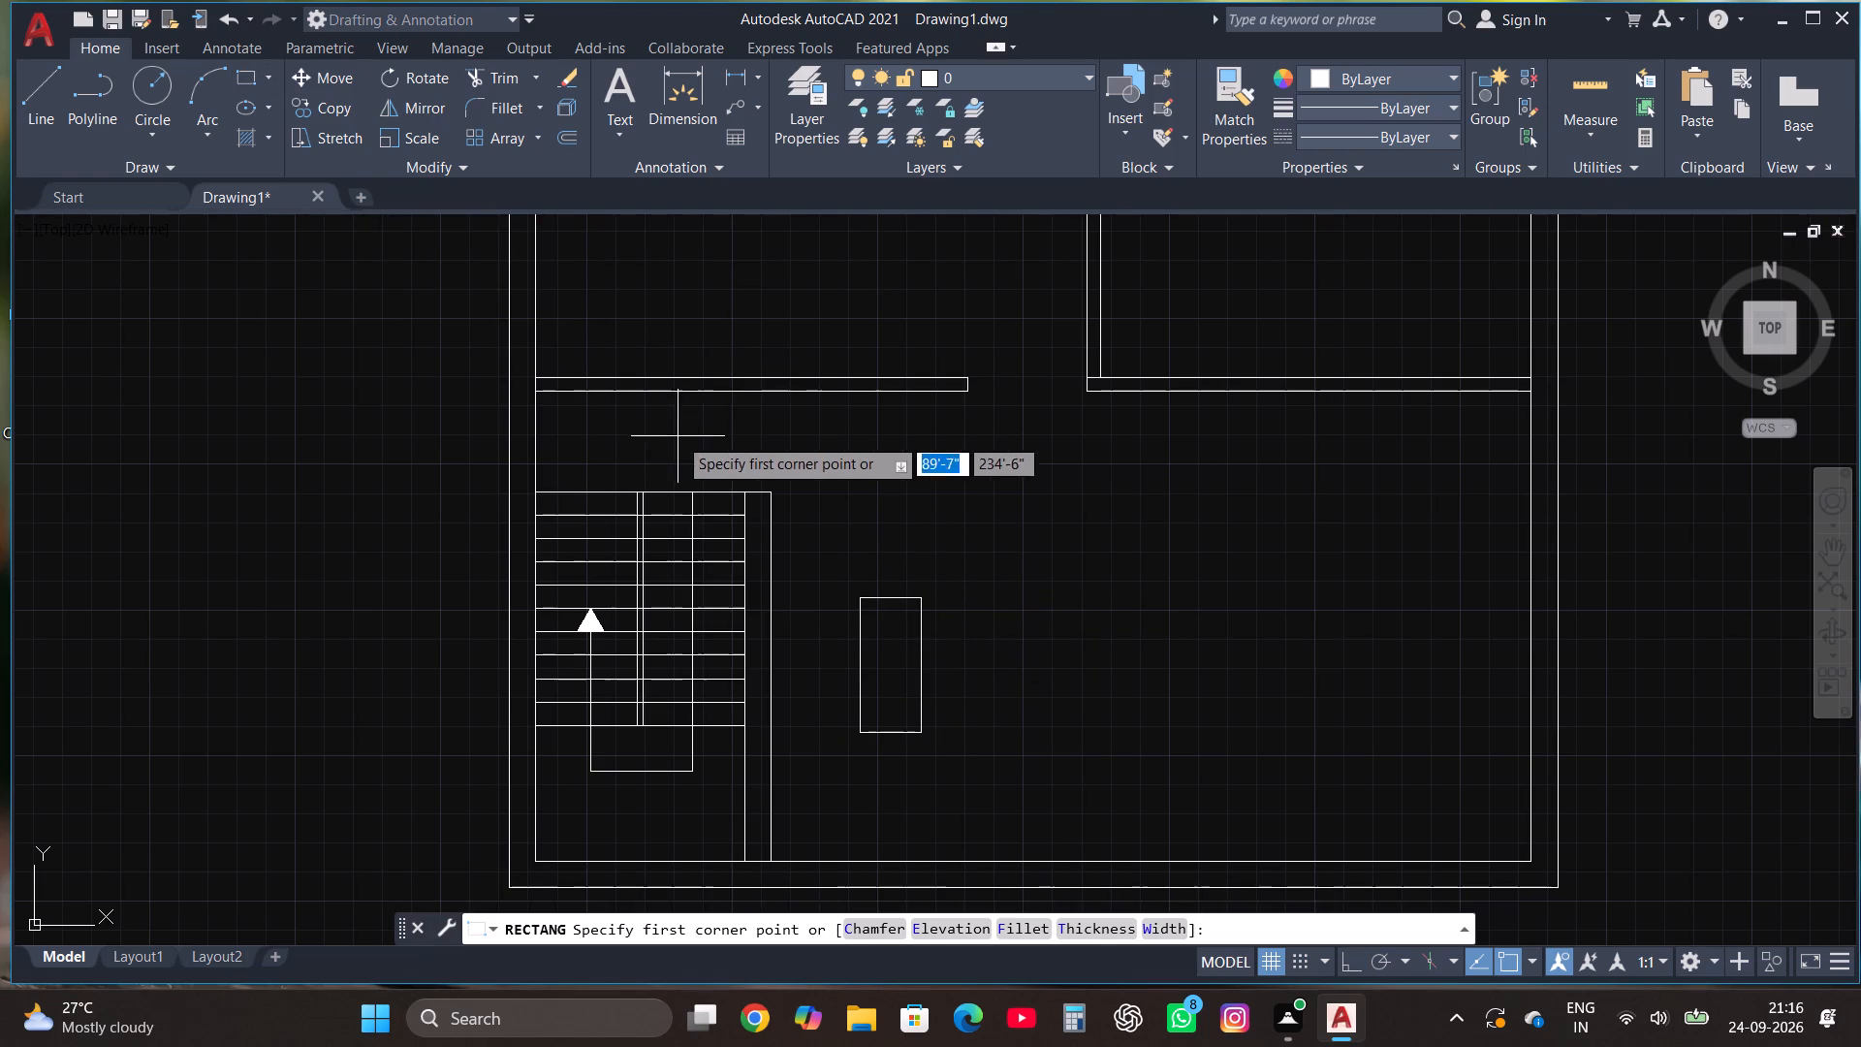
{"action": "scroll", "coordinate": [972, 780], "scroll_direction": "up", "scroll_amount": 1}
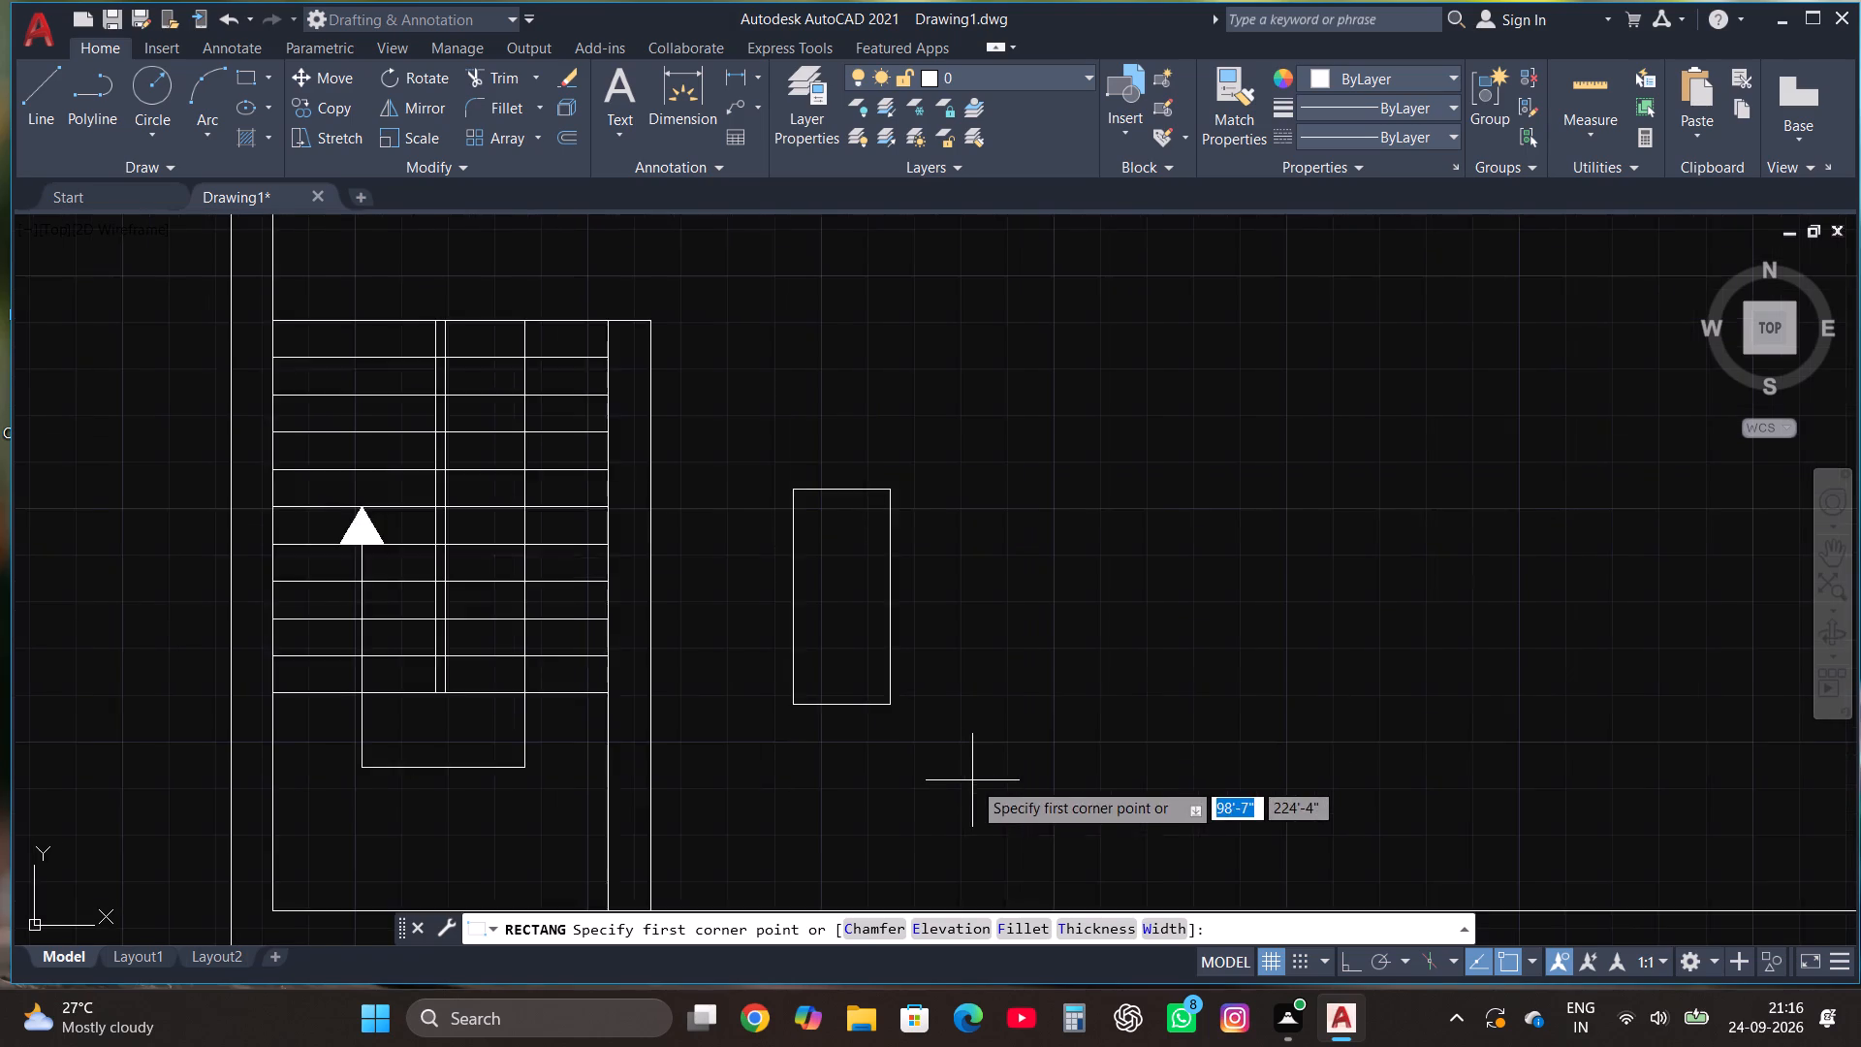
{"action": "scroll", "coordinate": [972, 780], "scroll_direction": "up", "scroll_amount": 1}
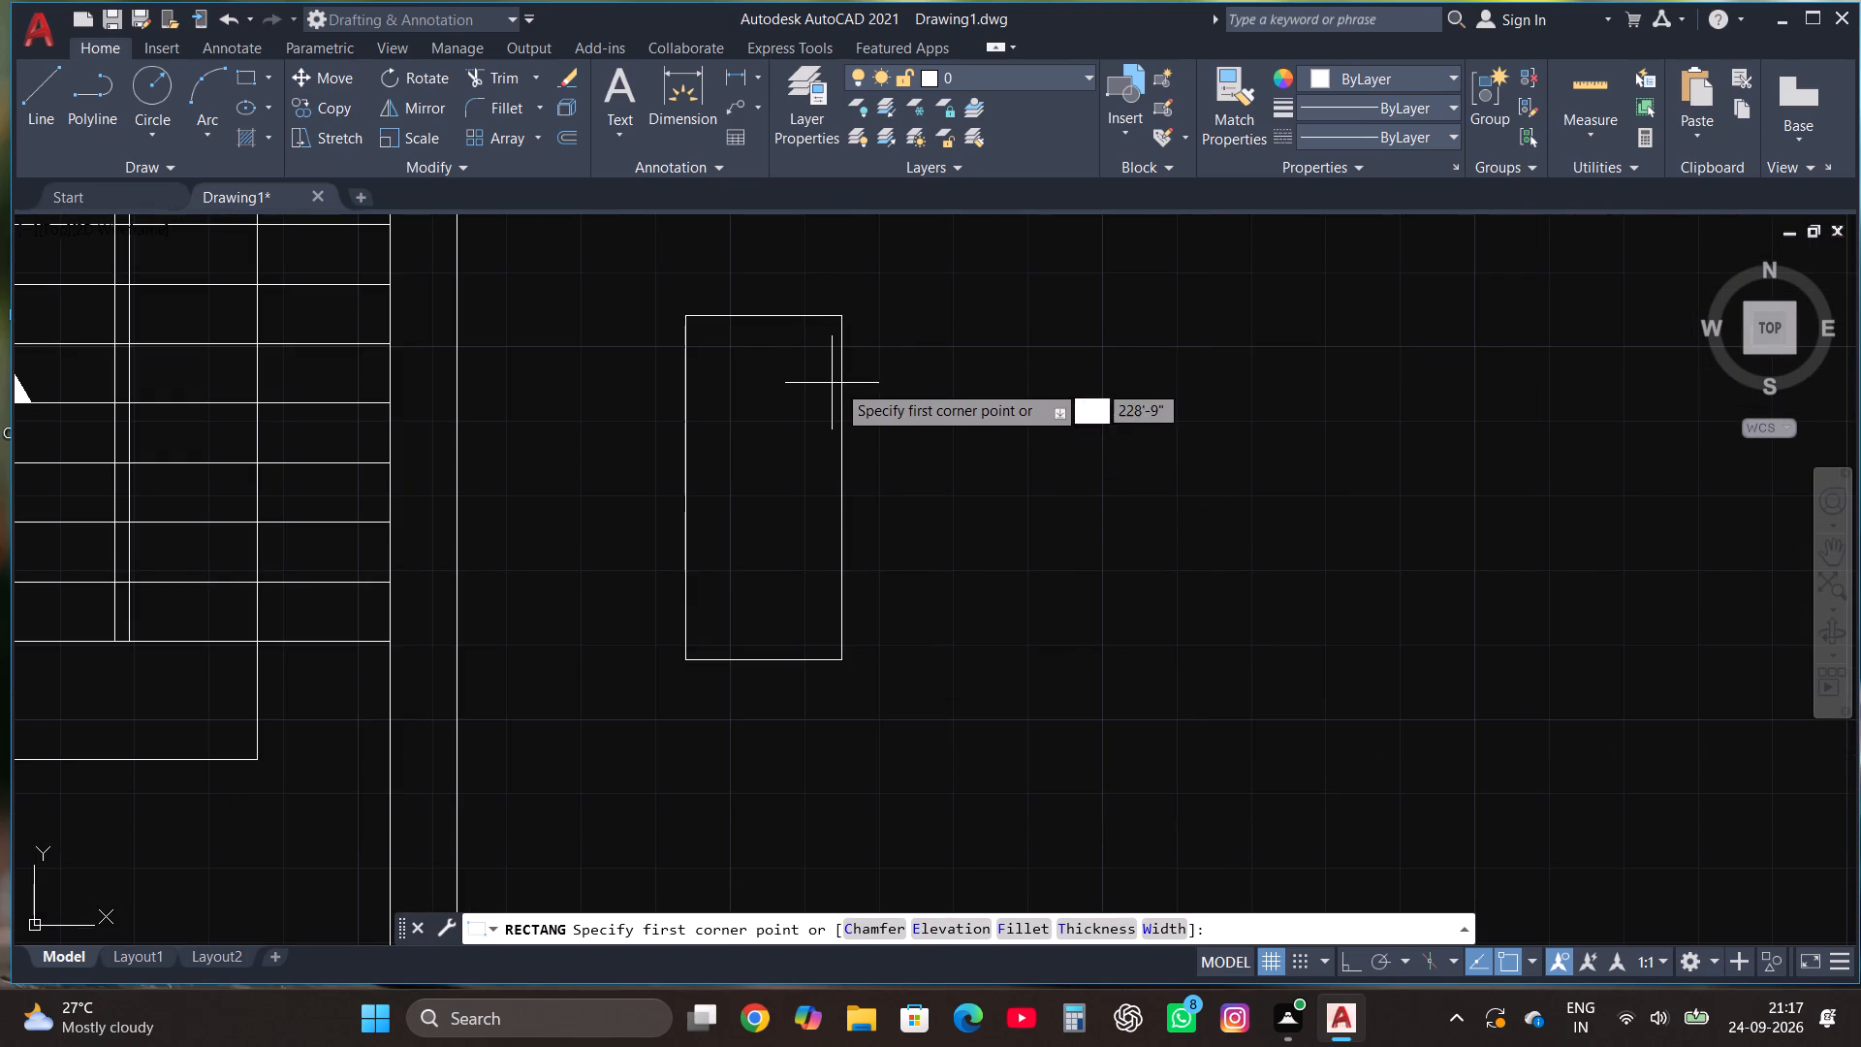
{"action": "left_click", "coordinate": [842, 379]}
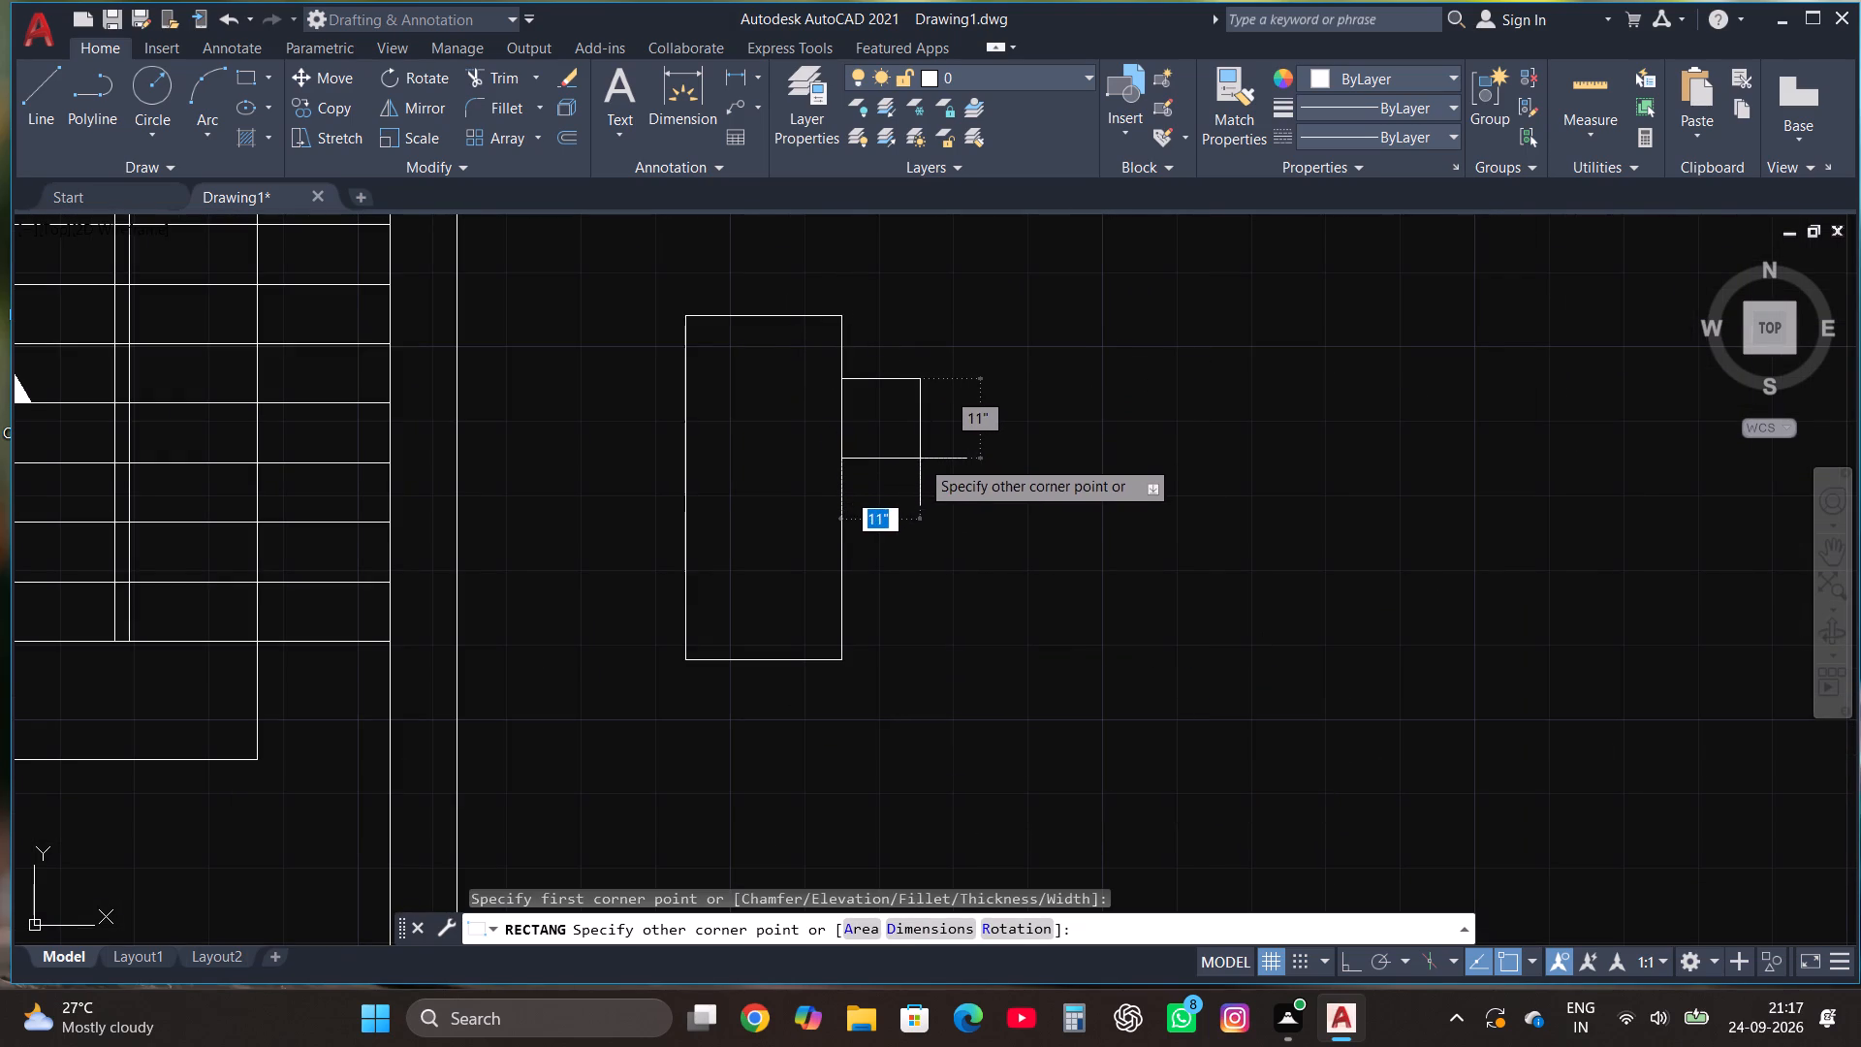
{"action": "left_click", "coordinate": [925, 459]}
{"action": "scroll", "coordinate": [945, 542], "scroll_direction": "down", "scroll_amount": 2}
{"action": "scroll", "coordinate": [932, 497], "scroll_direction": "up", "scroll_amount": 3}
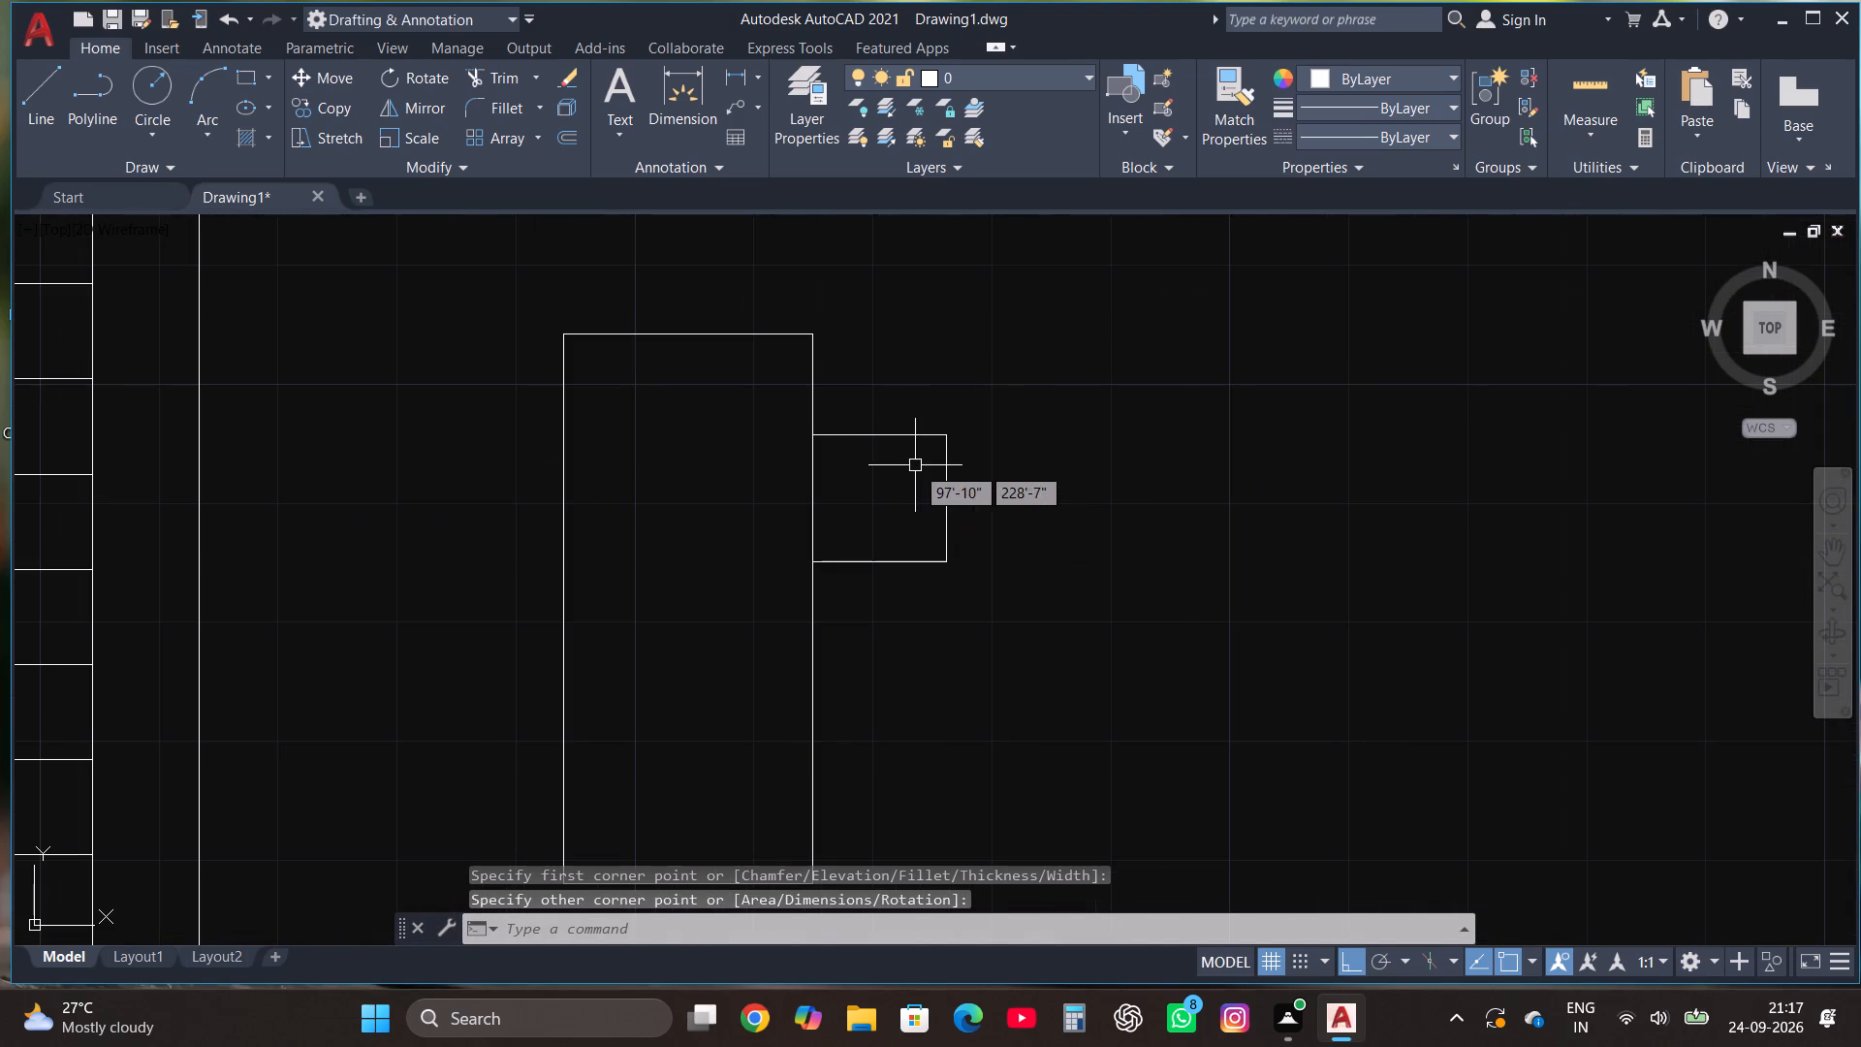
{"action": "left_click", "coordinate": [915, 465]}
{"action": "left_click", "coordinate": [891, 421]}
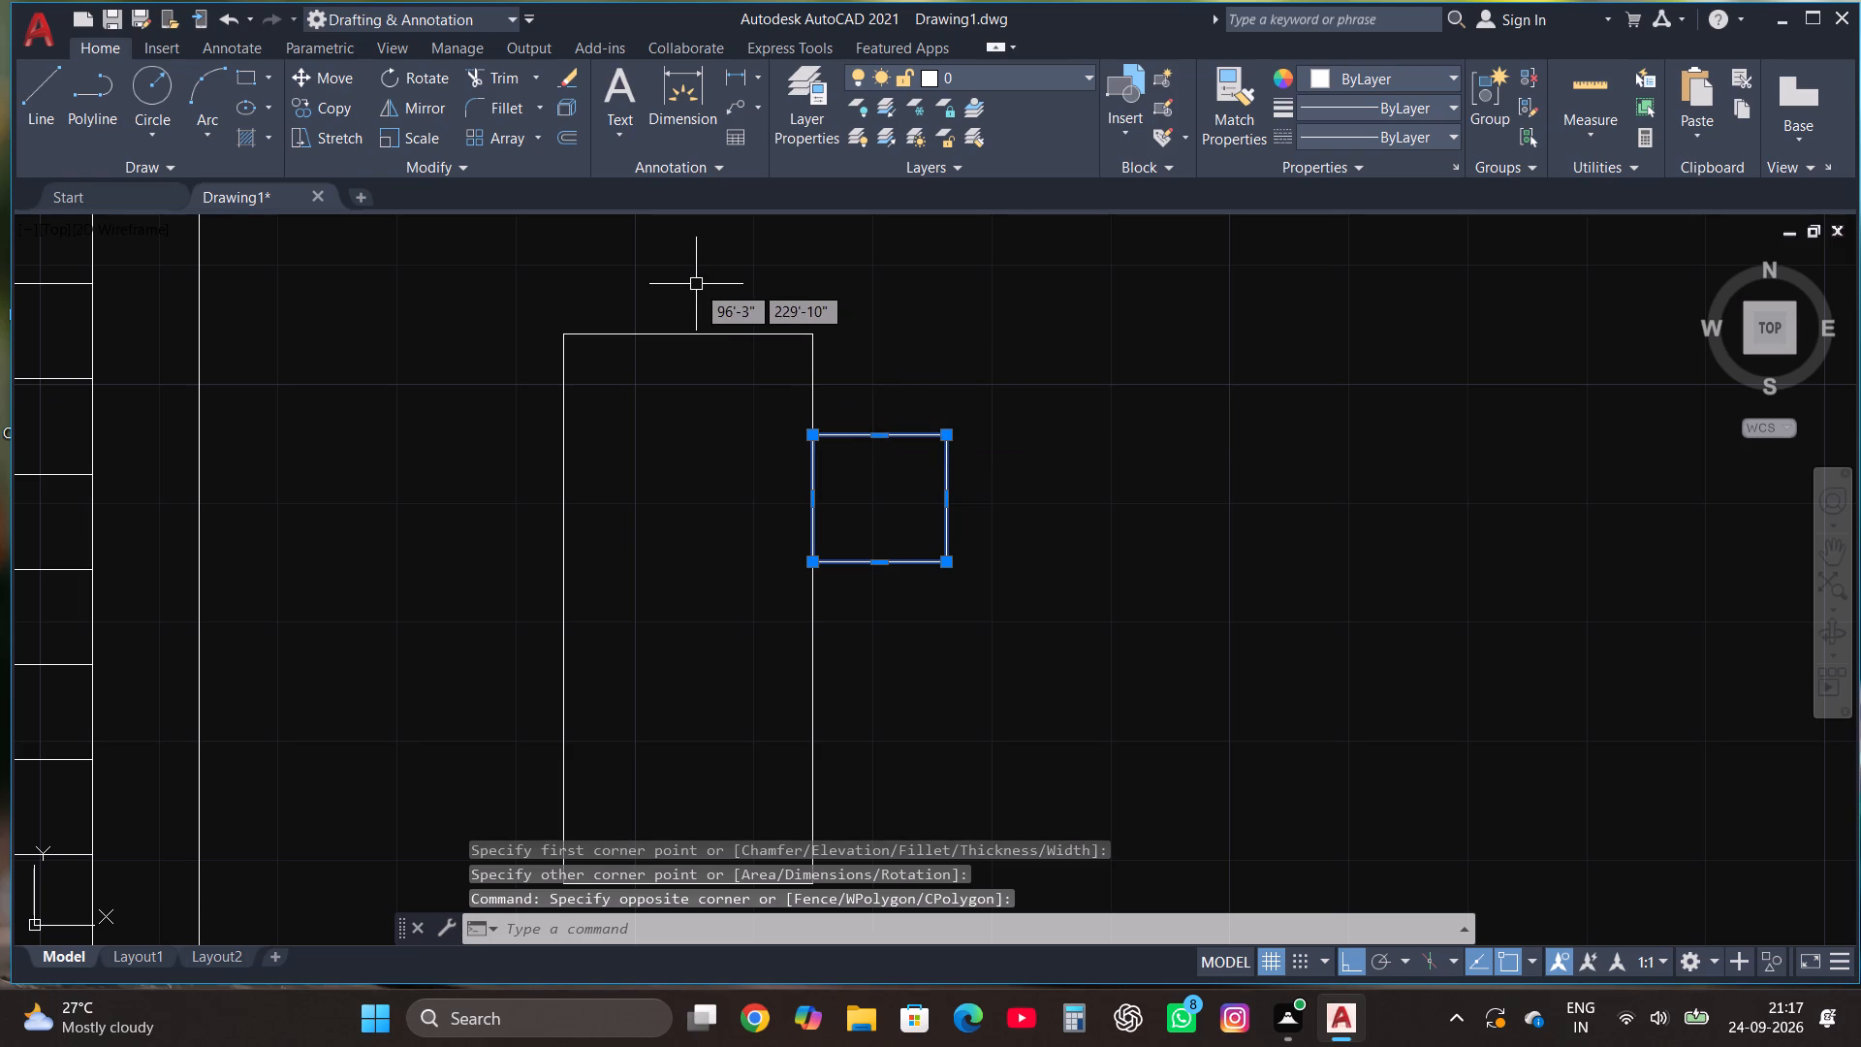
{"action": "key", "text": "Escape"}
Draw a vertical backrest line just inside the seat's outer edge and trim the part extending below the seat.
{"action": "left_click", "coordinate": [47, 70]}
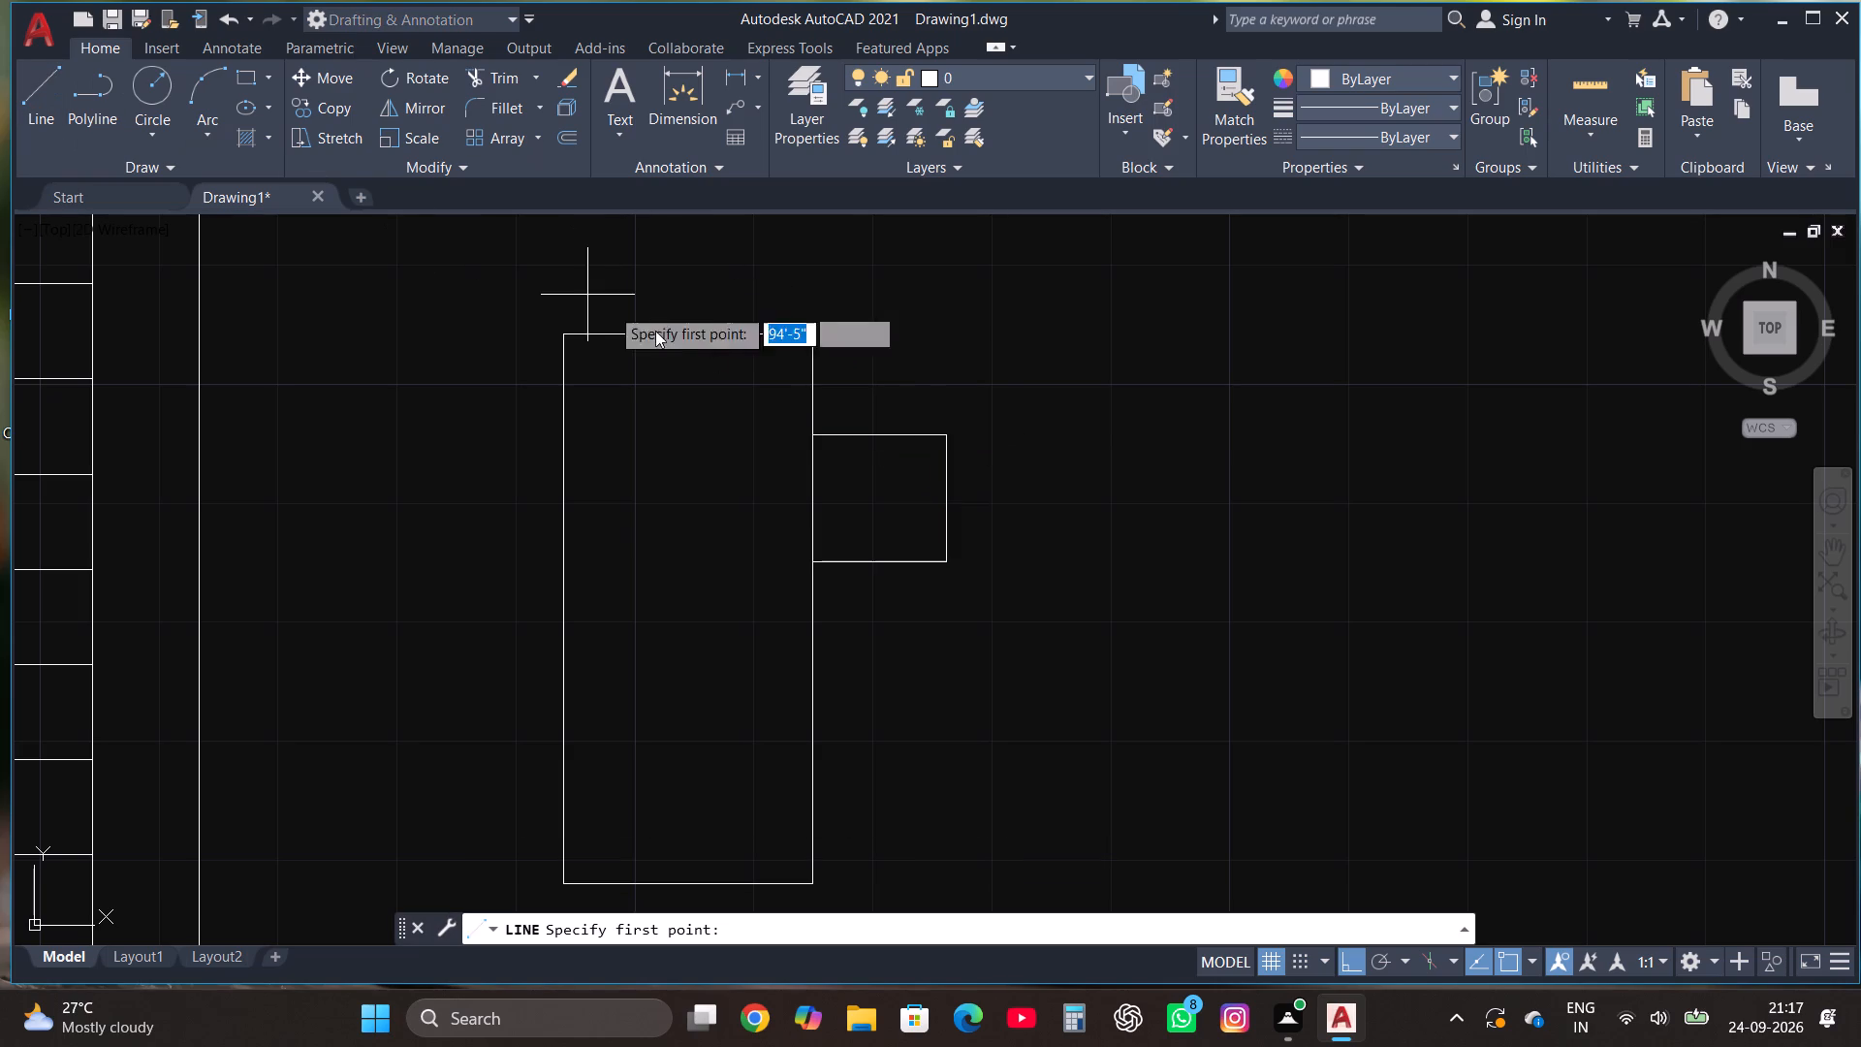
{"action": "scroll", "coordinate": [902, 436], "scroll_direction": "up", "scroll_amount": 1}
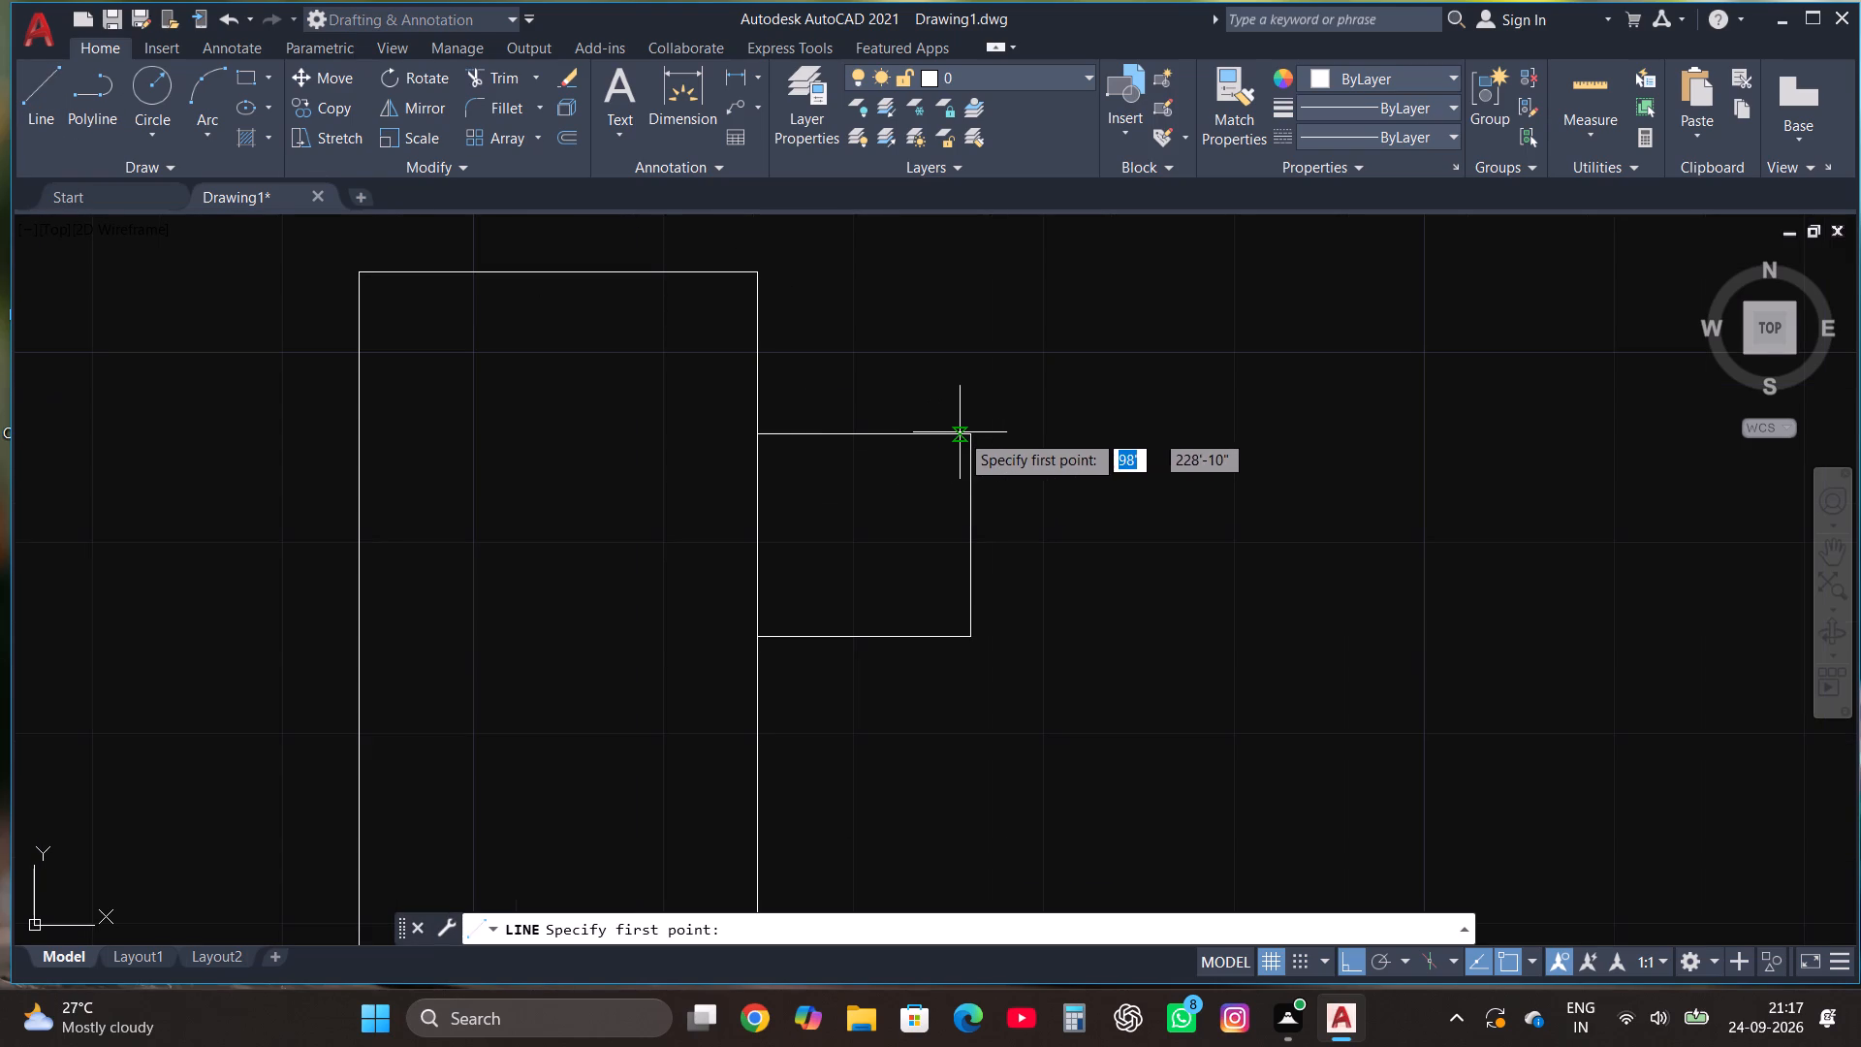
{"action": "left_click", "coordinate": [960, 431]}
{"action": "left_click", "coordinate": [927, 673]}
{"action": "key", "text": "Escape"}
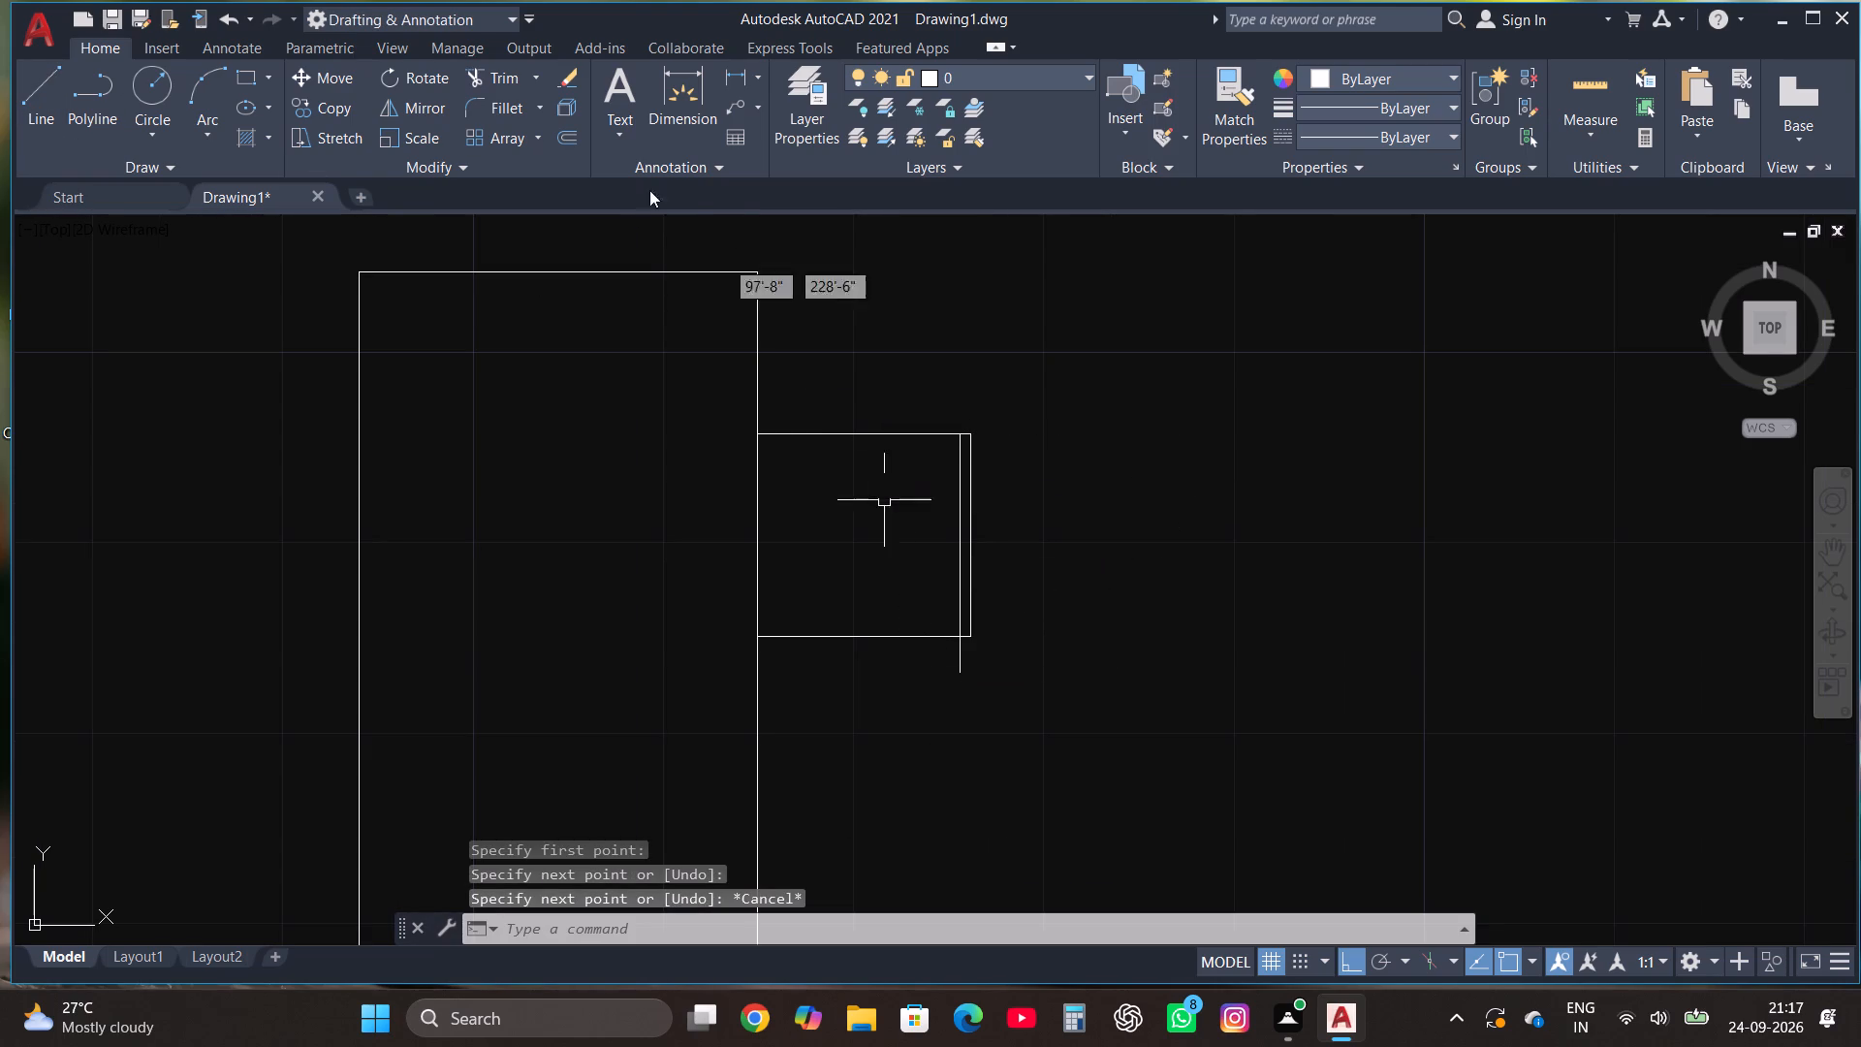
{"action": "left_click", "coordinate": [499, 83]}
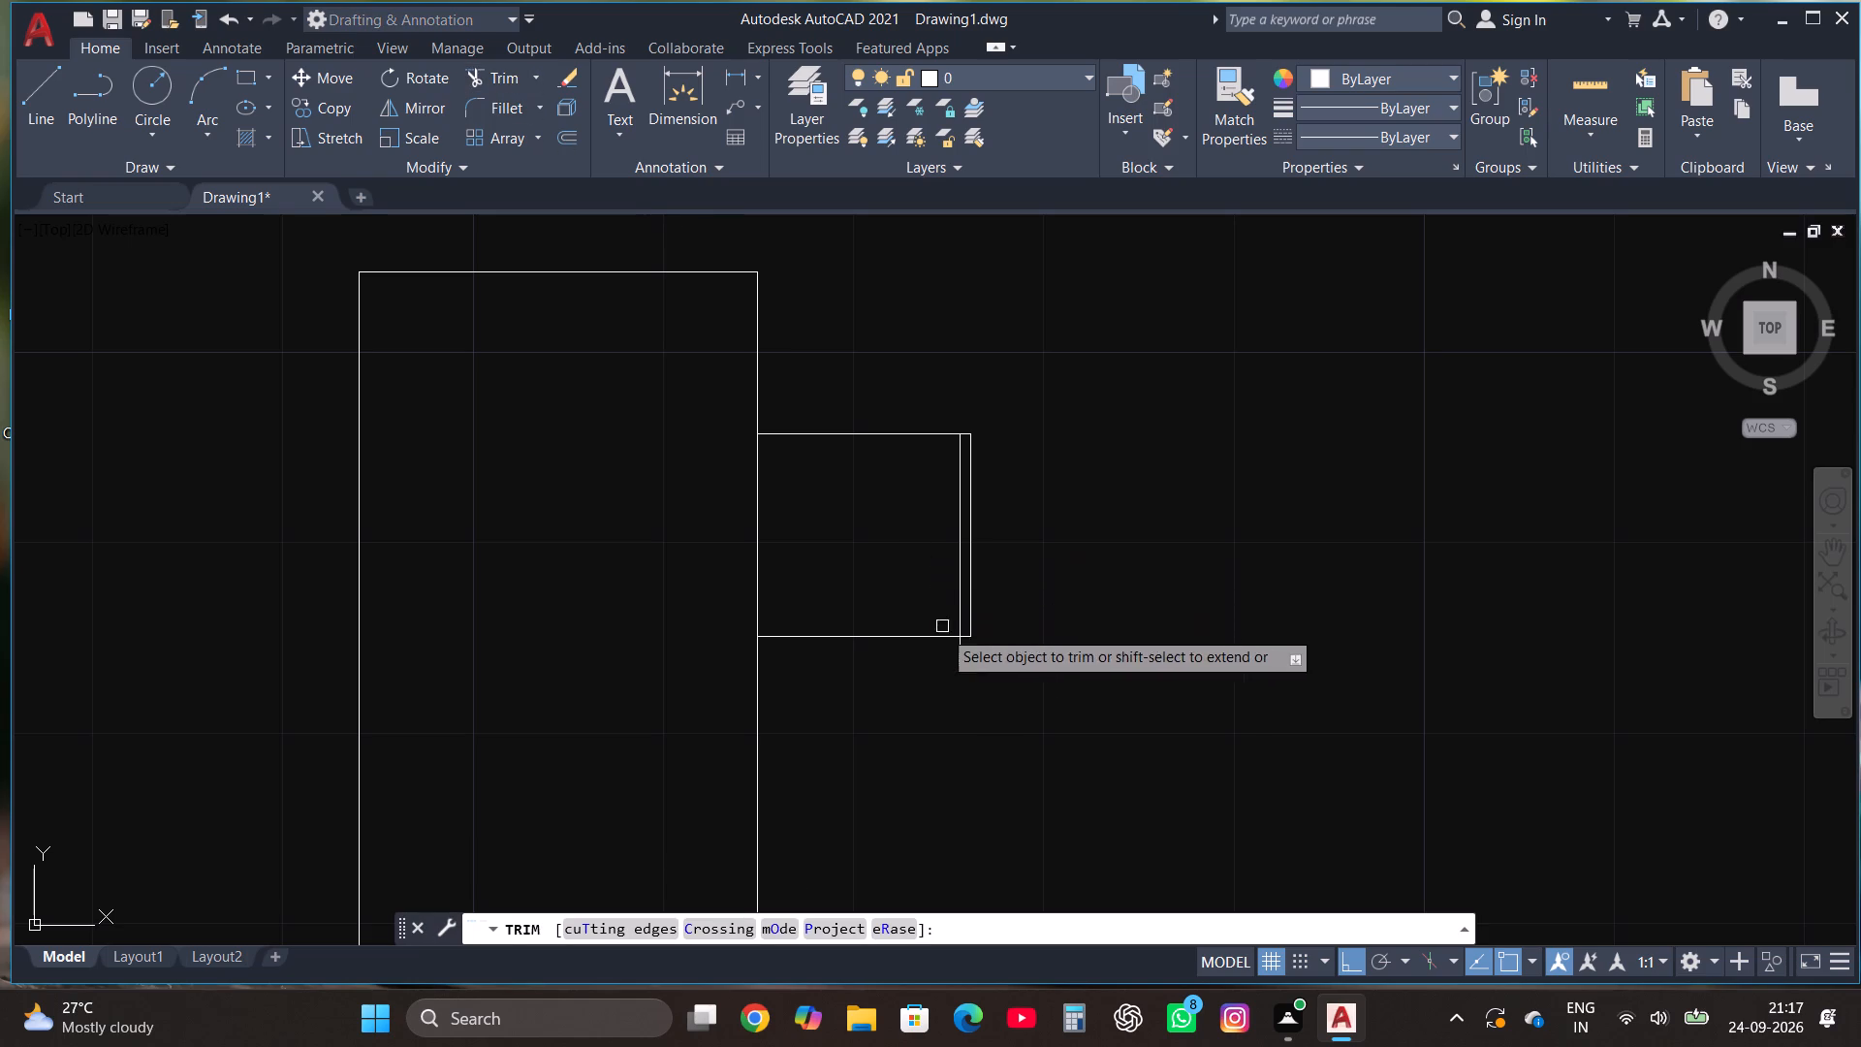
{"action": "left_click", "coordinate": [956, 658]}
{"action": "key", "text": "Escape"}
Copy the chair with its backrest line straight down along the table's right edge, leaving a gap below the first chair.
{"action": "scroll", "coordinate": [965, 681], "scroll_direction": "down", "scroll_amount": 1}
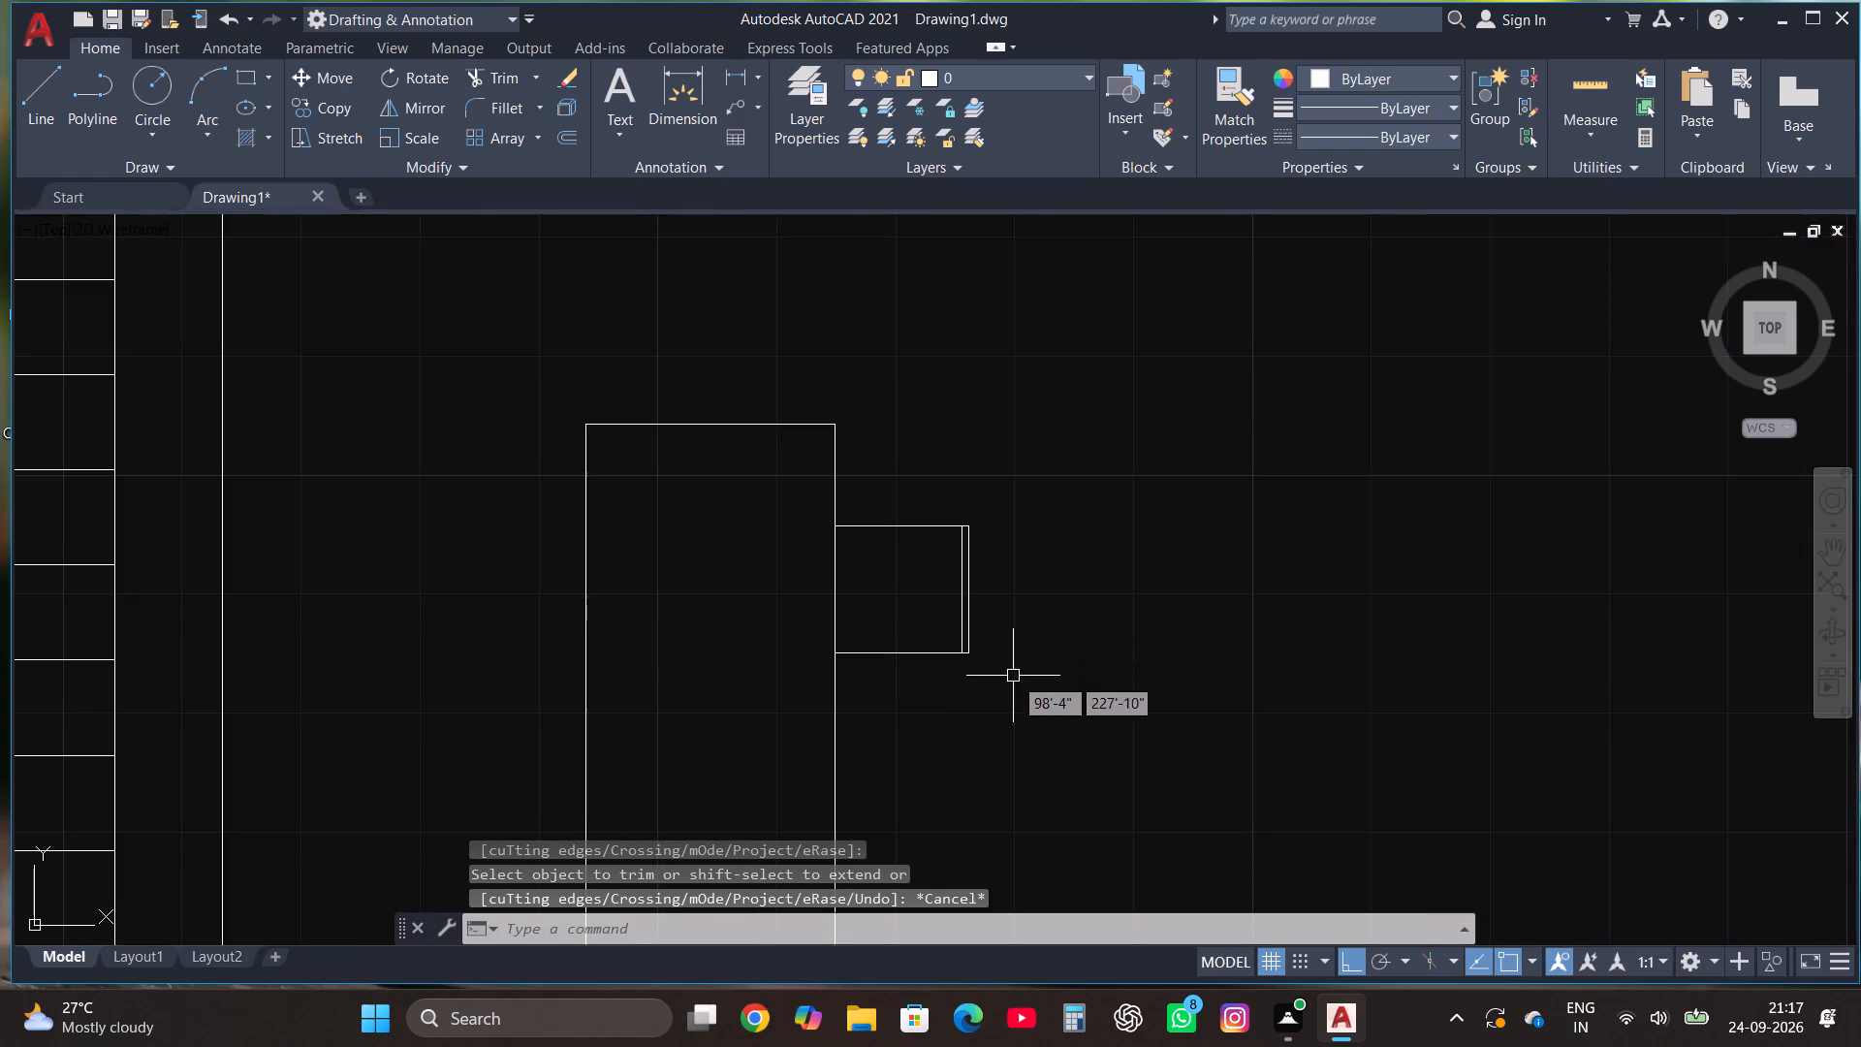
{"action": "left_click", "coordinate": [1013, 679]}
{"action": "left_click", "coordinate": [906, 489]}
{"action": "left_click", "coordinate": [326, 108]}
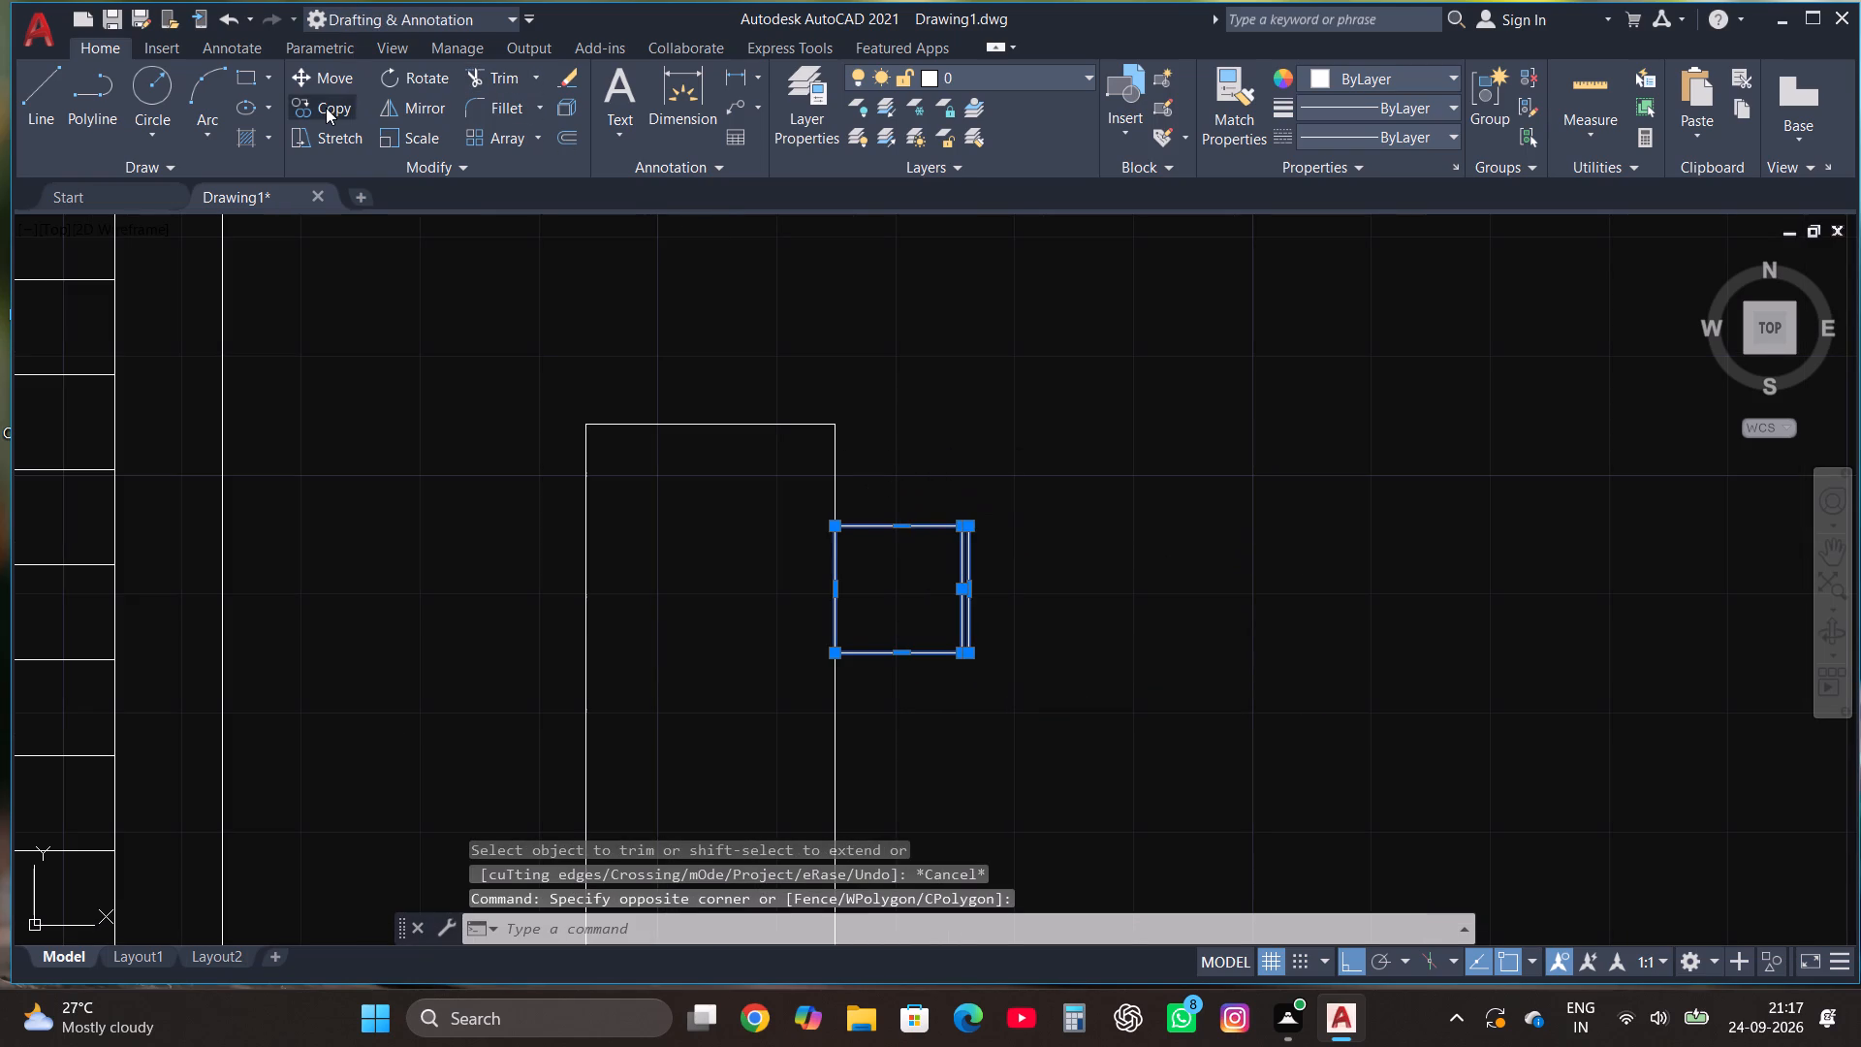
{"action": "scroll", "coordinate": [929, 383], "scroll_direction": "down", "scroll_amount": 2}
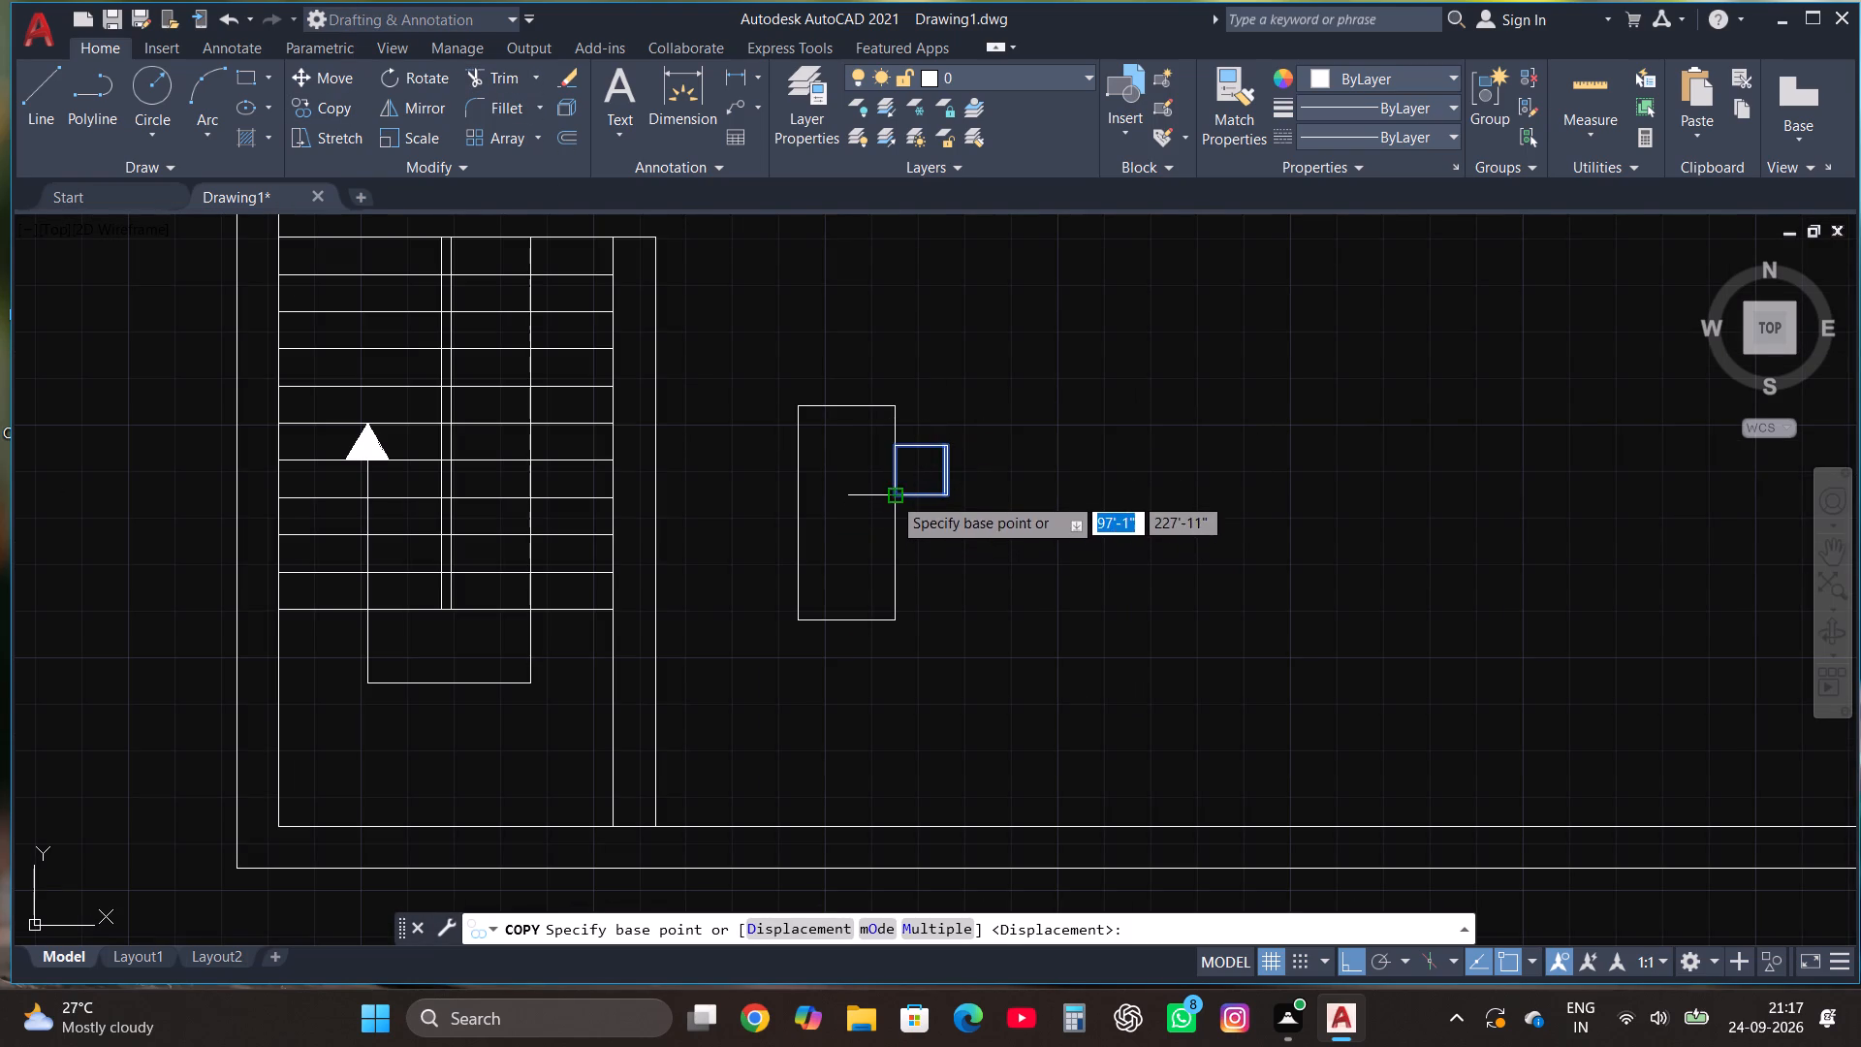
{"action": "left_click", "coordinate": [892, 495]}
{"action": "scroll", "coordinate": [885, 551], "scroll_direction": "up", "scroll_amount": 1}
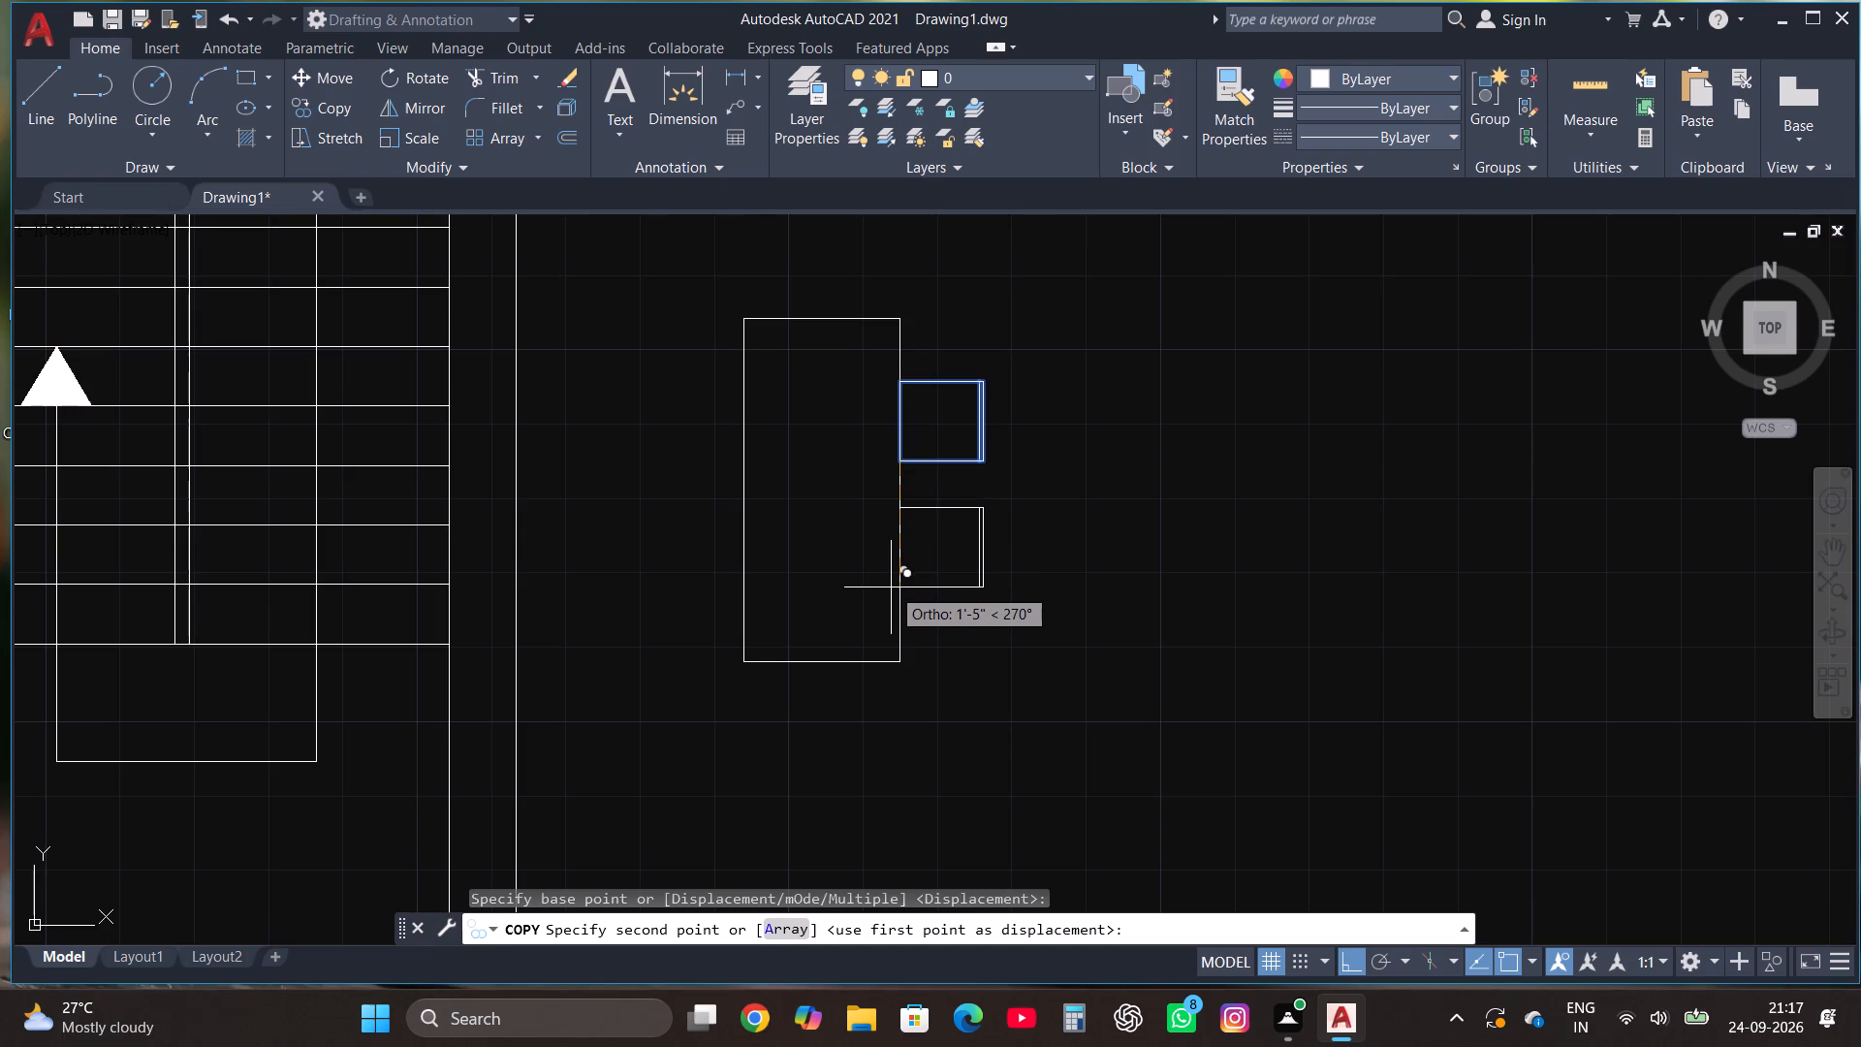
{"action": "left_click", "coordinate": [893, 599]}
{"action": "key", "text": "Escape"}
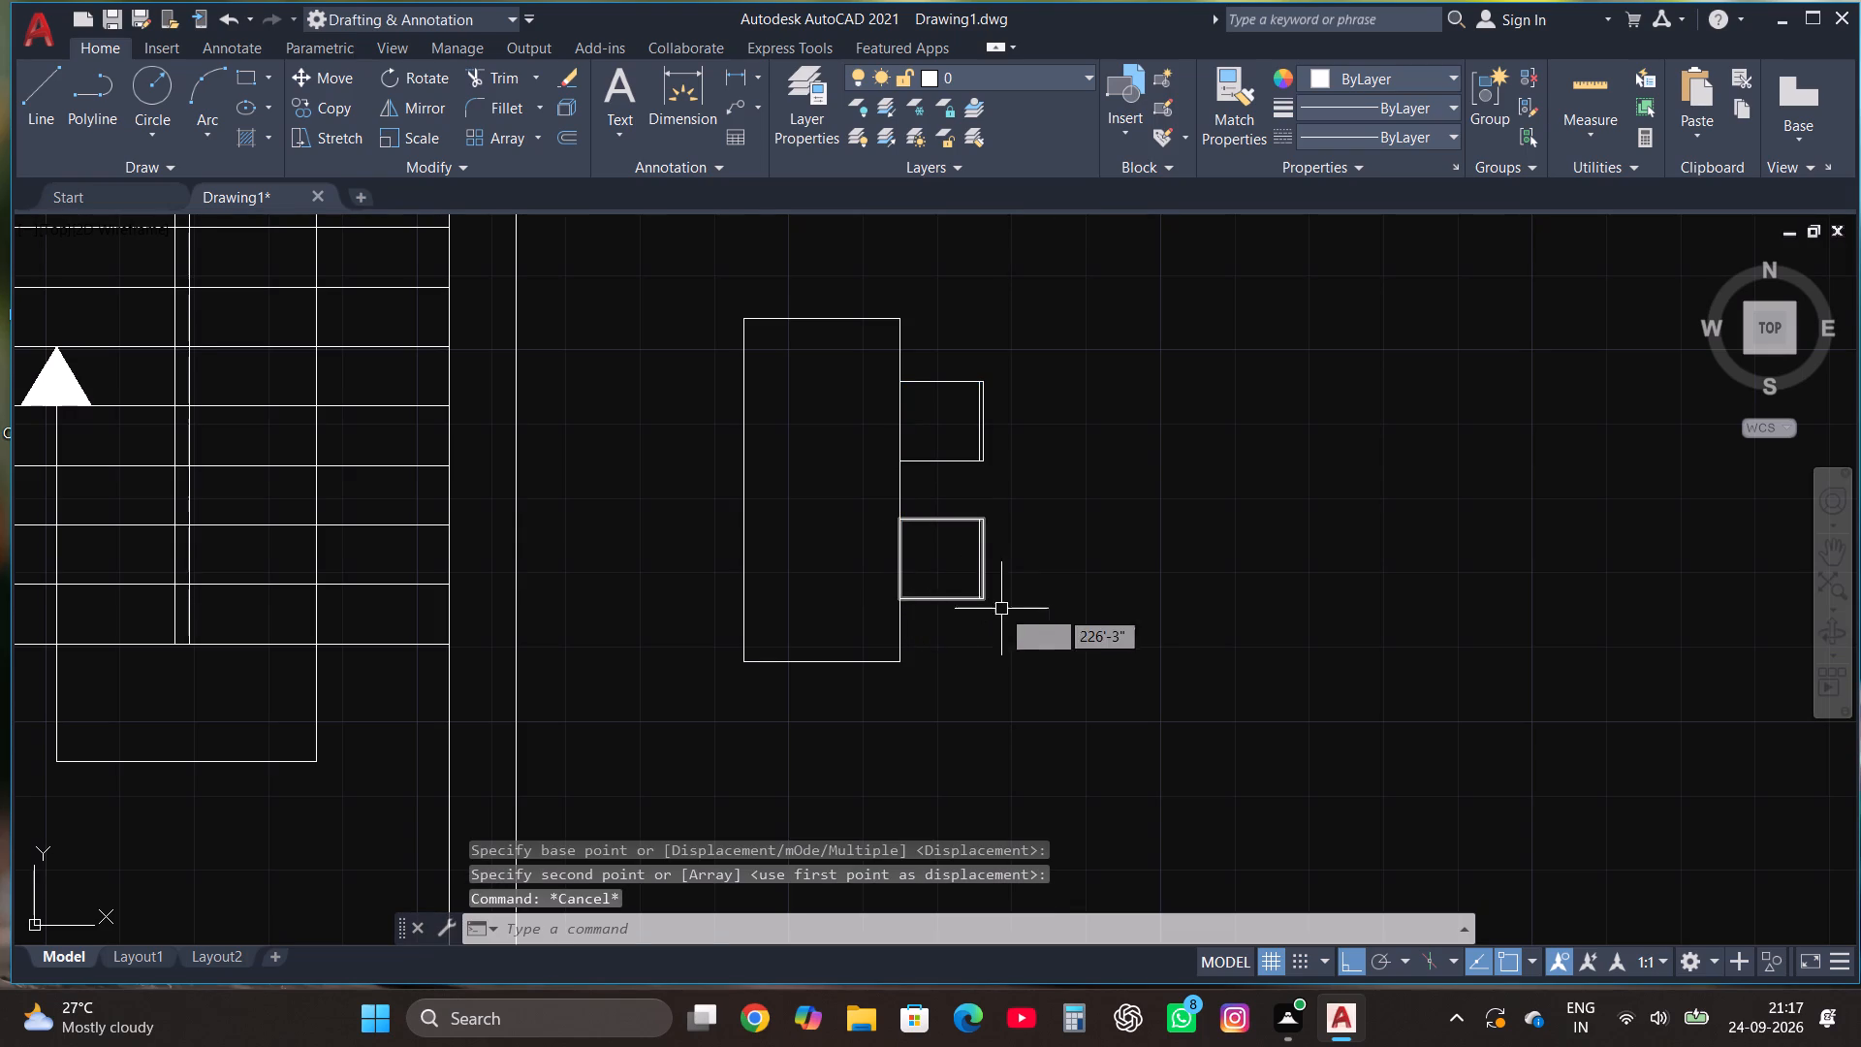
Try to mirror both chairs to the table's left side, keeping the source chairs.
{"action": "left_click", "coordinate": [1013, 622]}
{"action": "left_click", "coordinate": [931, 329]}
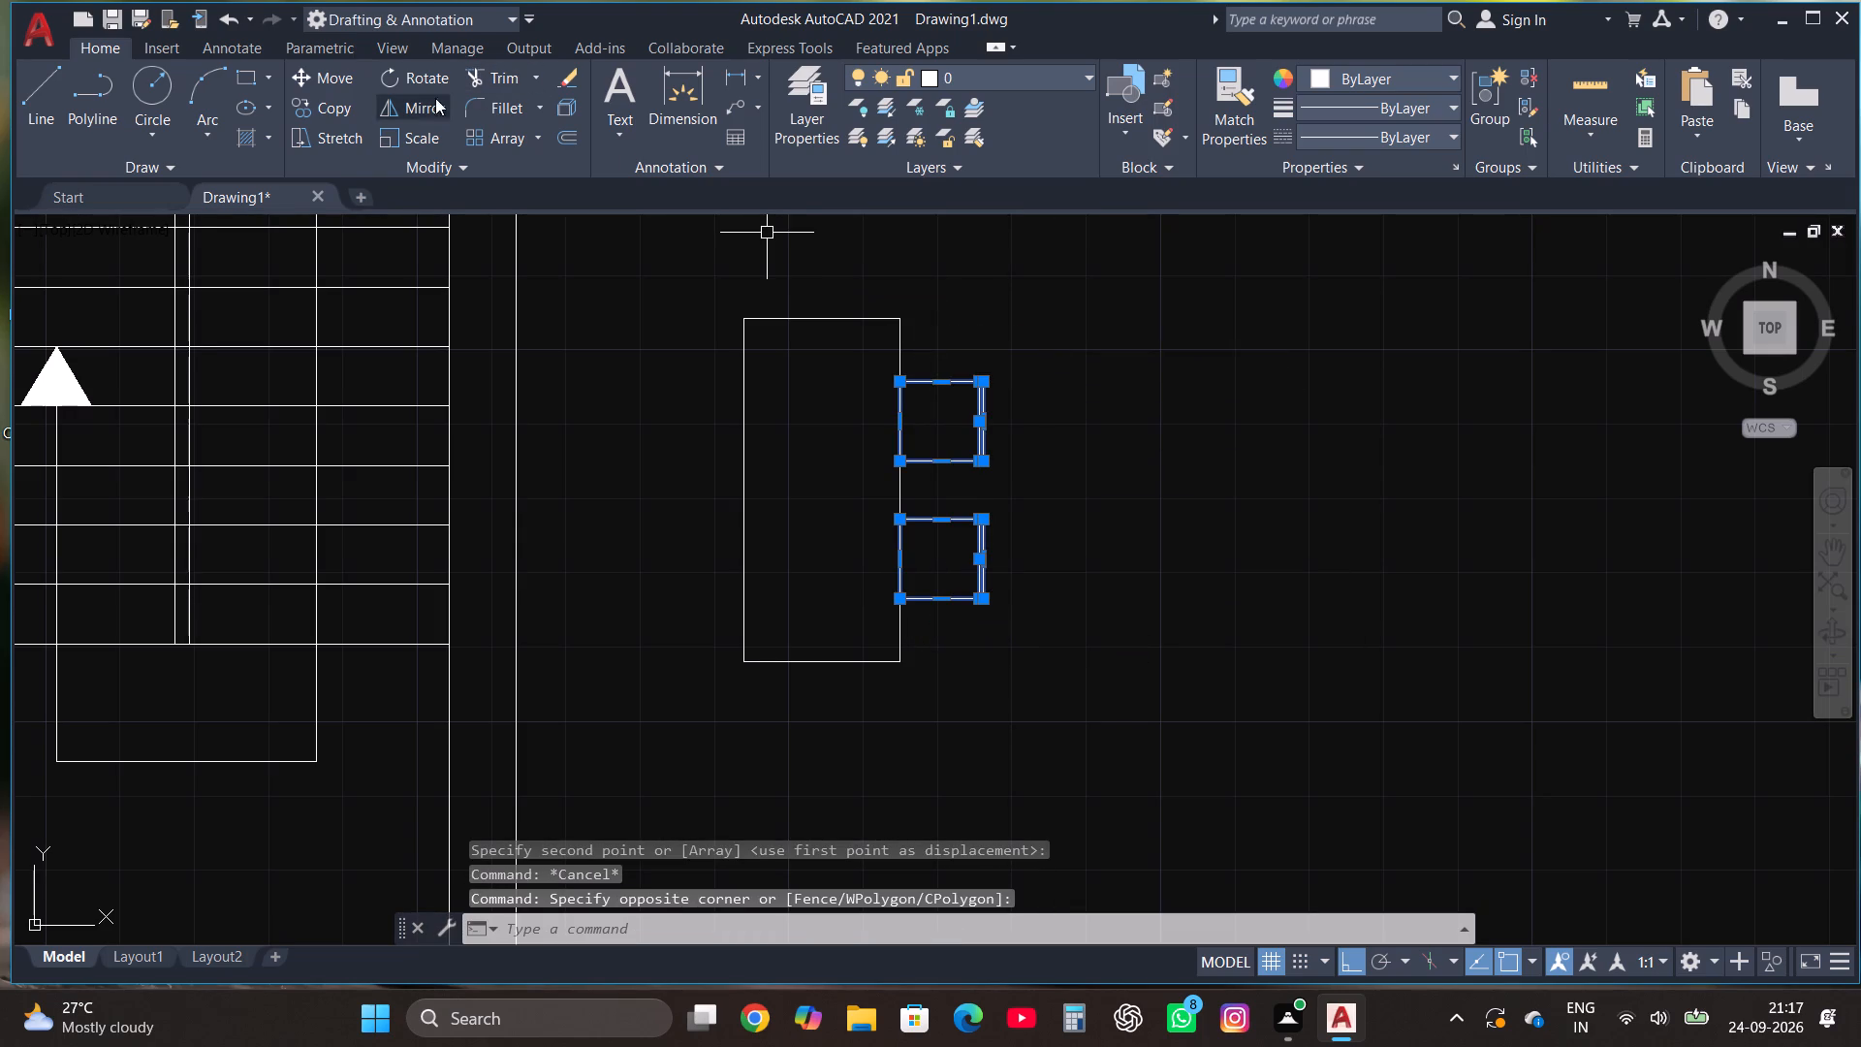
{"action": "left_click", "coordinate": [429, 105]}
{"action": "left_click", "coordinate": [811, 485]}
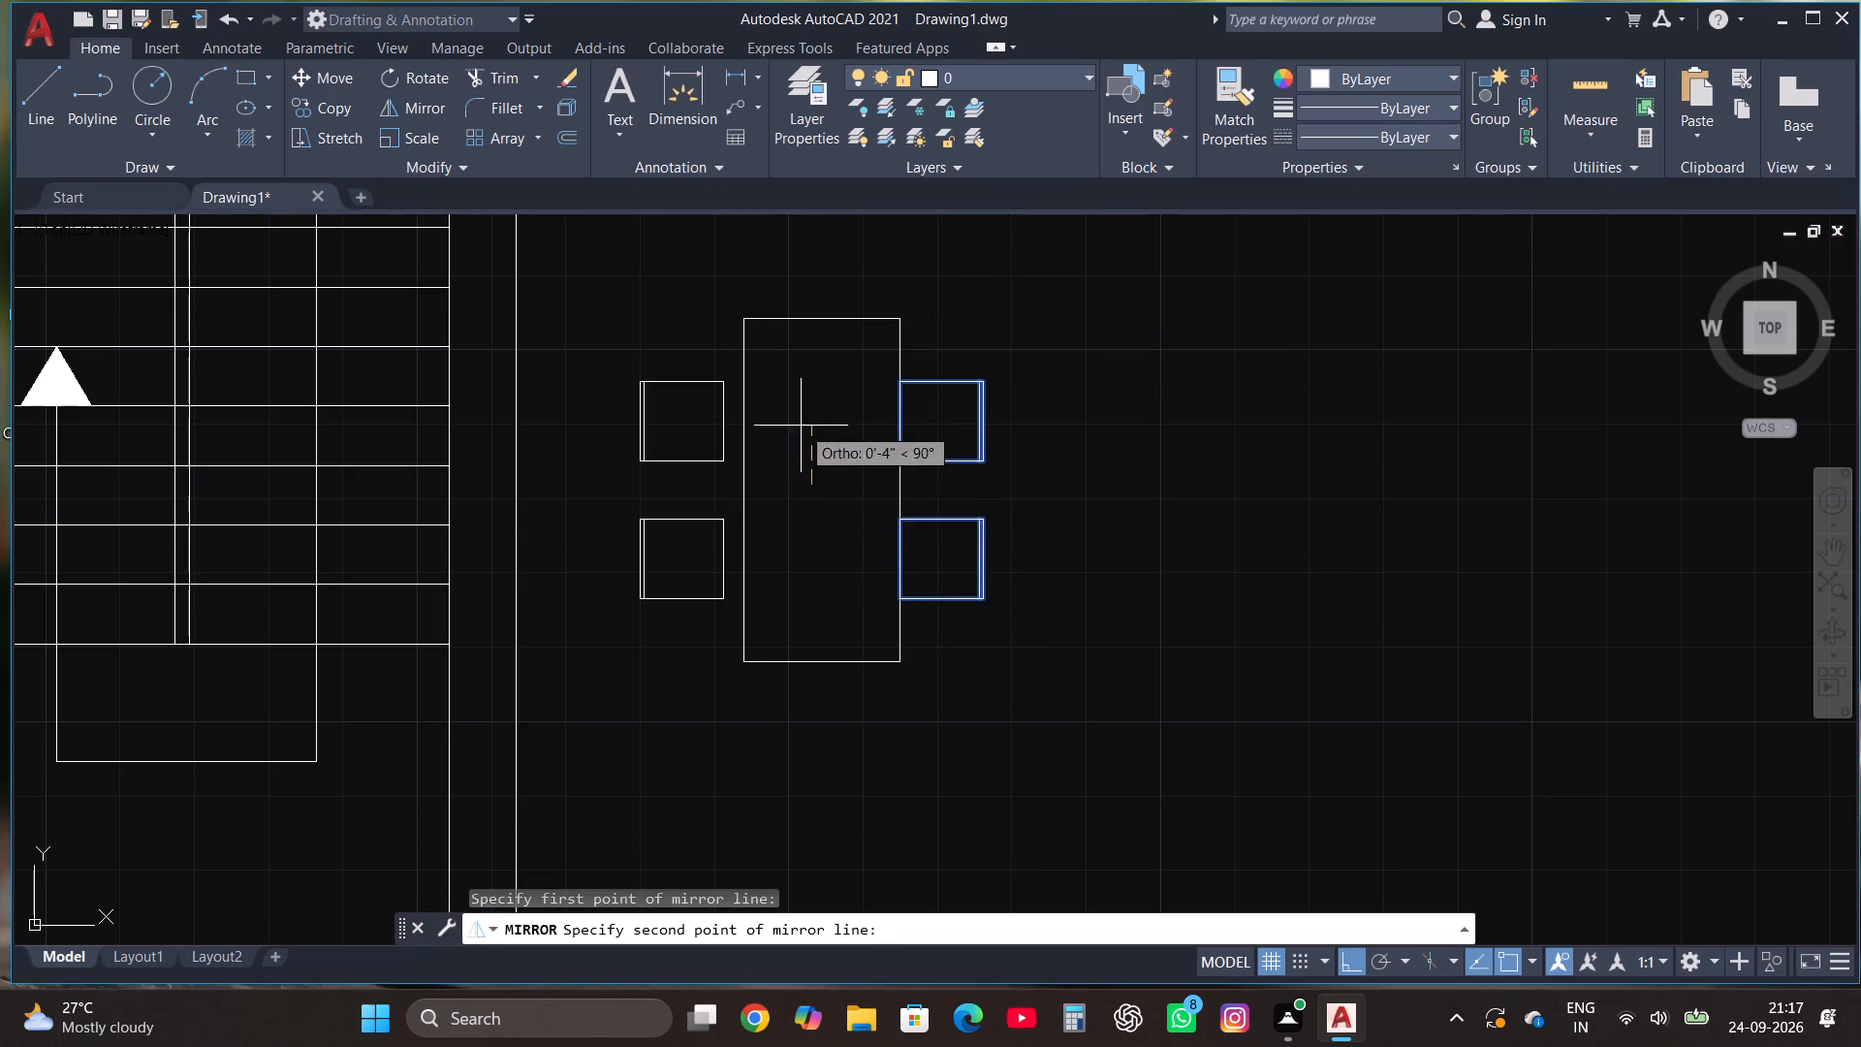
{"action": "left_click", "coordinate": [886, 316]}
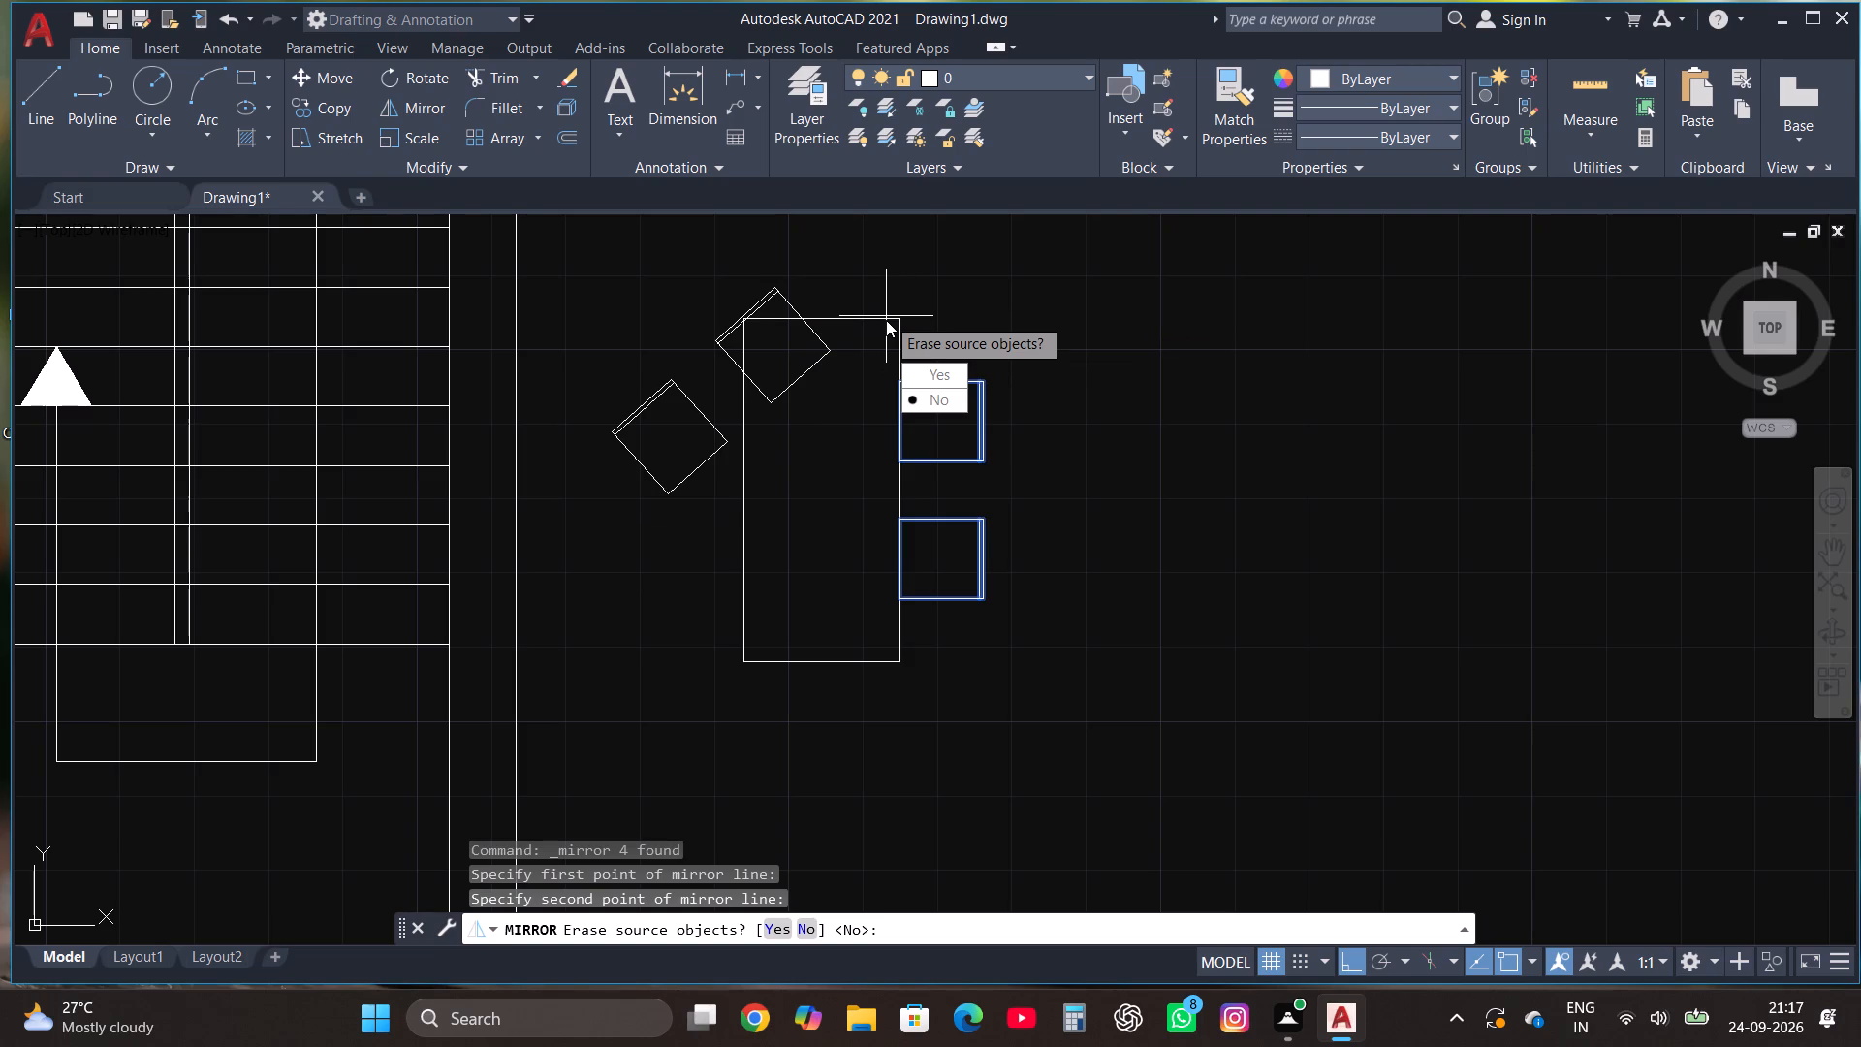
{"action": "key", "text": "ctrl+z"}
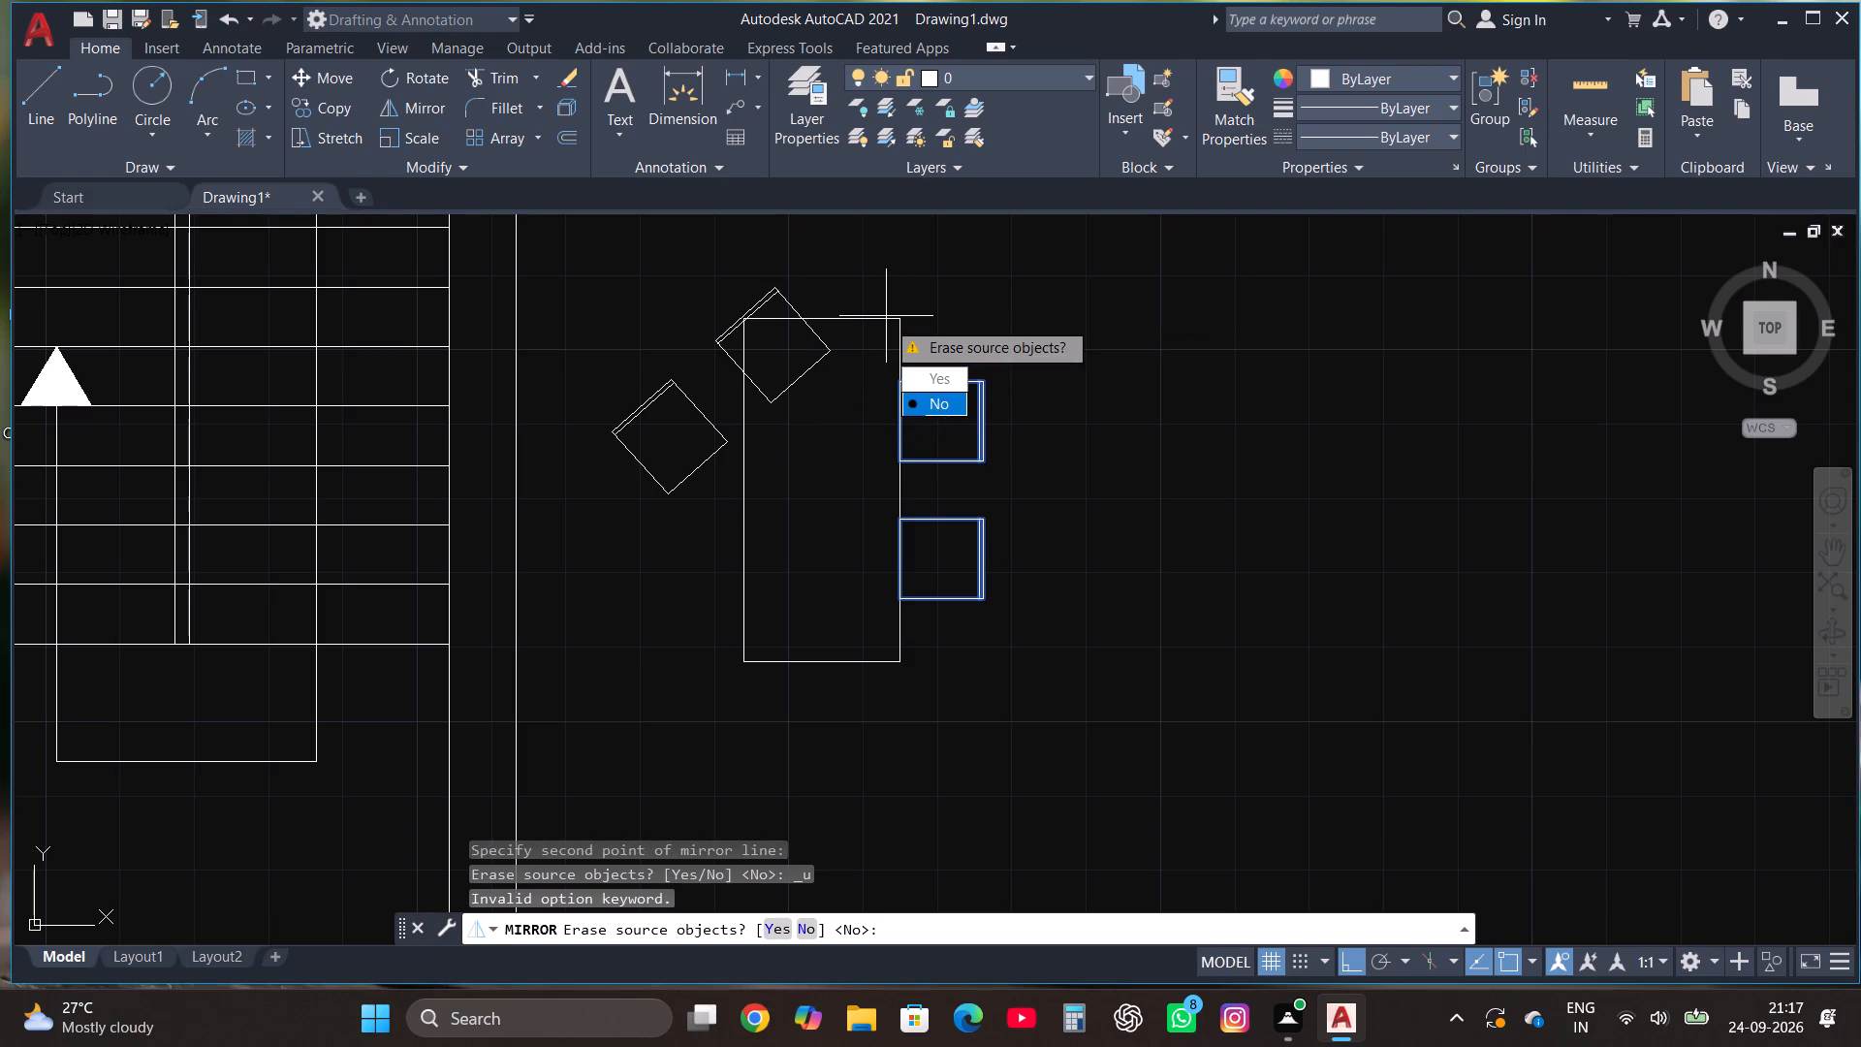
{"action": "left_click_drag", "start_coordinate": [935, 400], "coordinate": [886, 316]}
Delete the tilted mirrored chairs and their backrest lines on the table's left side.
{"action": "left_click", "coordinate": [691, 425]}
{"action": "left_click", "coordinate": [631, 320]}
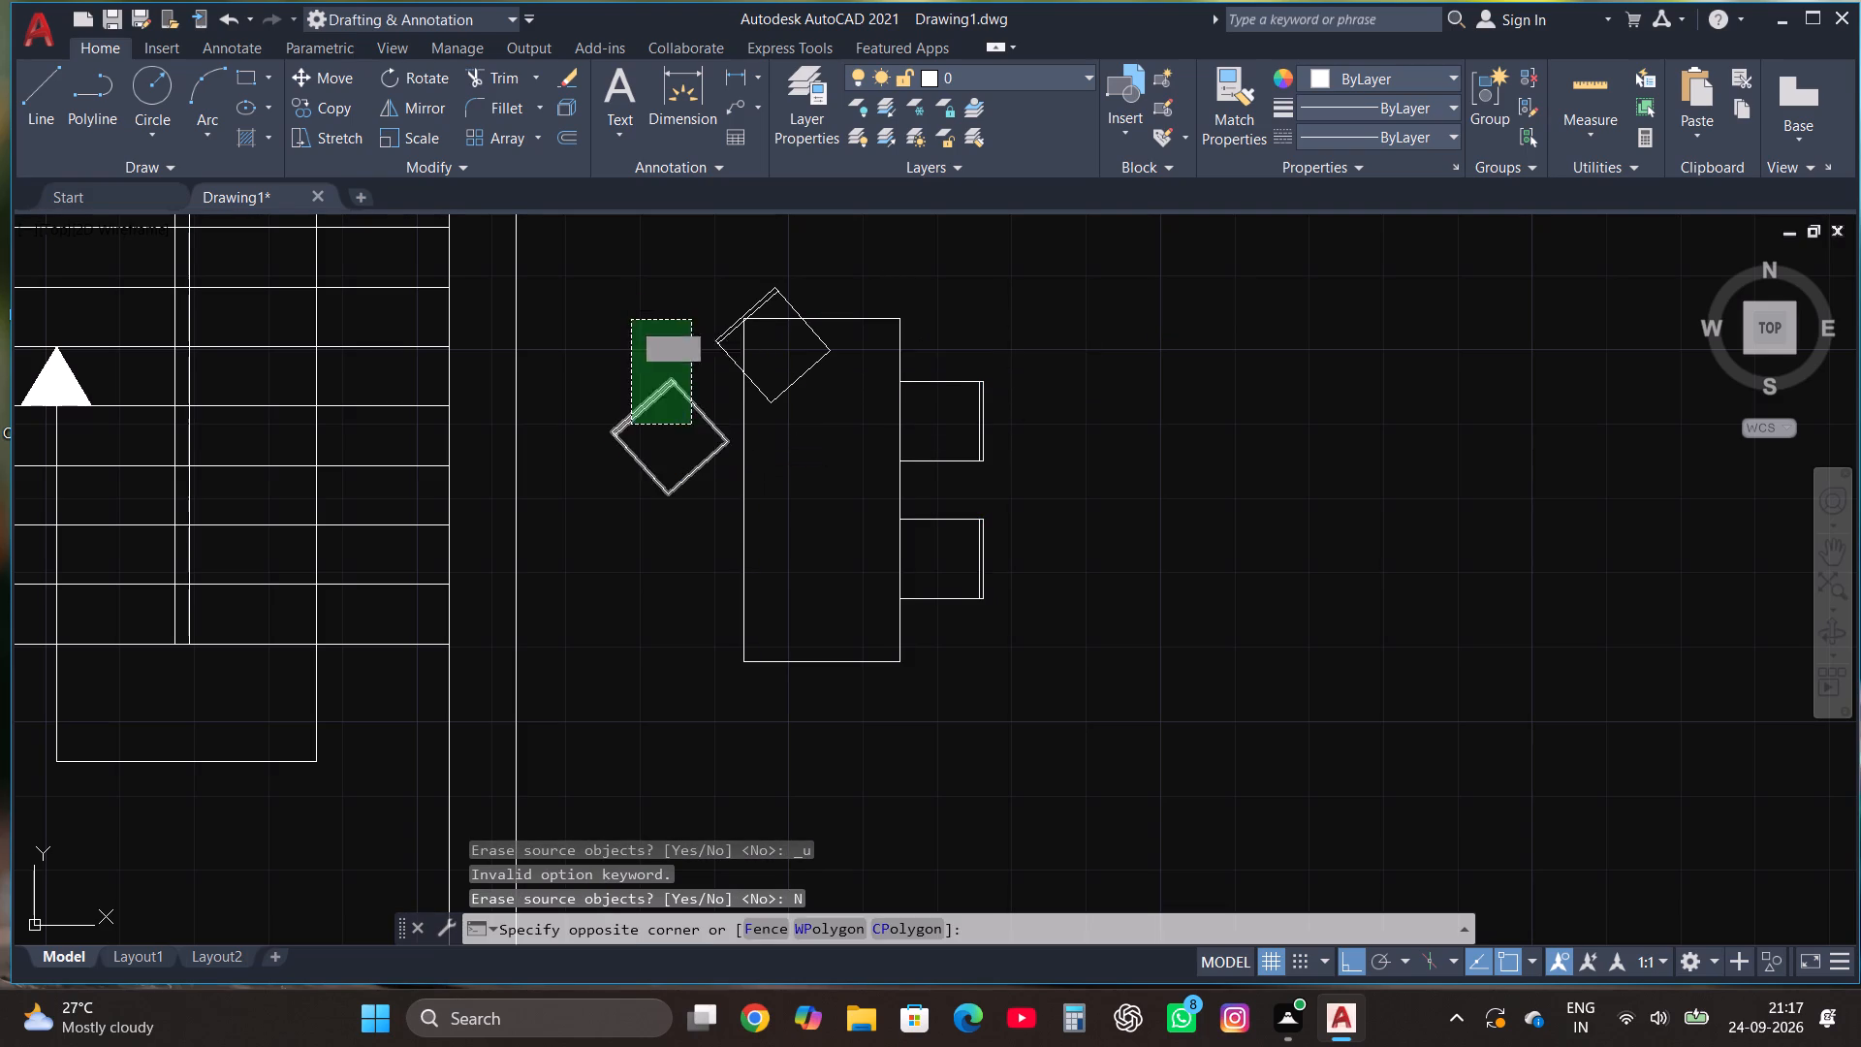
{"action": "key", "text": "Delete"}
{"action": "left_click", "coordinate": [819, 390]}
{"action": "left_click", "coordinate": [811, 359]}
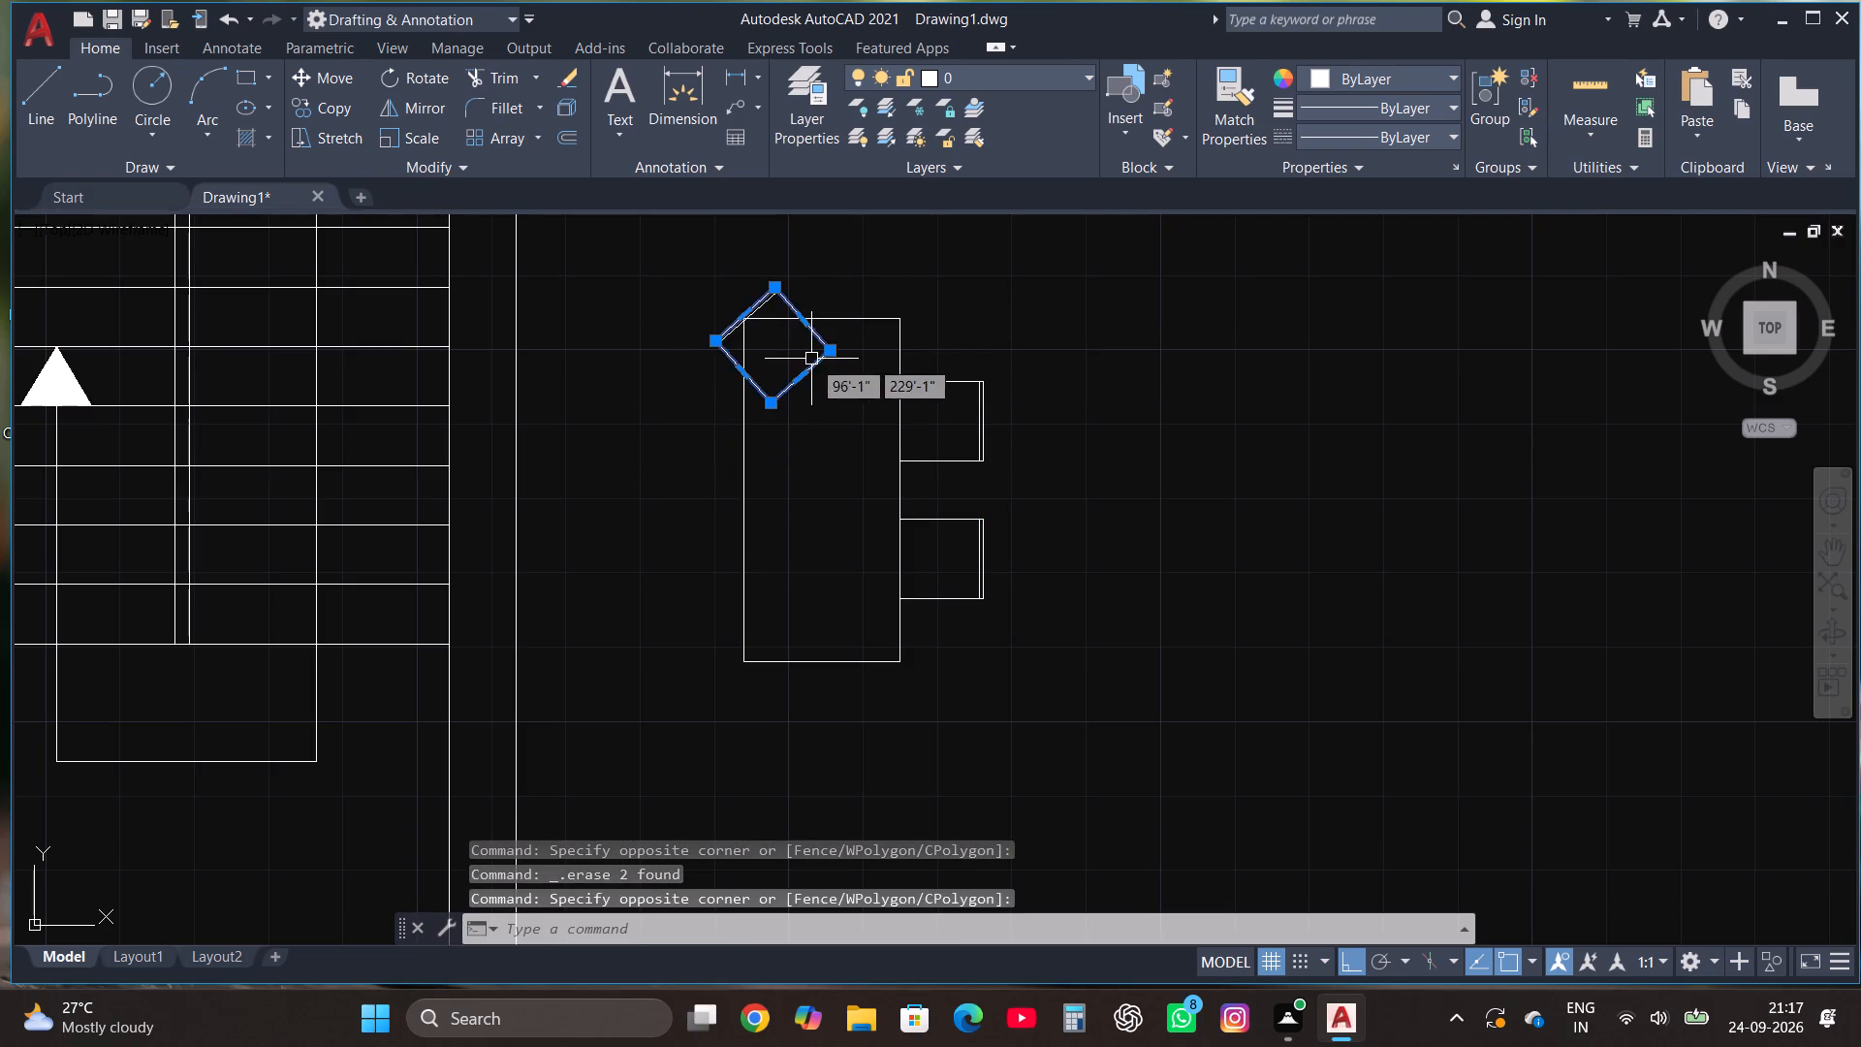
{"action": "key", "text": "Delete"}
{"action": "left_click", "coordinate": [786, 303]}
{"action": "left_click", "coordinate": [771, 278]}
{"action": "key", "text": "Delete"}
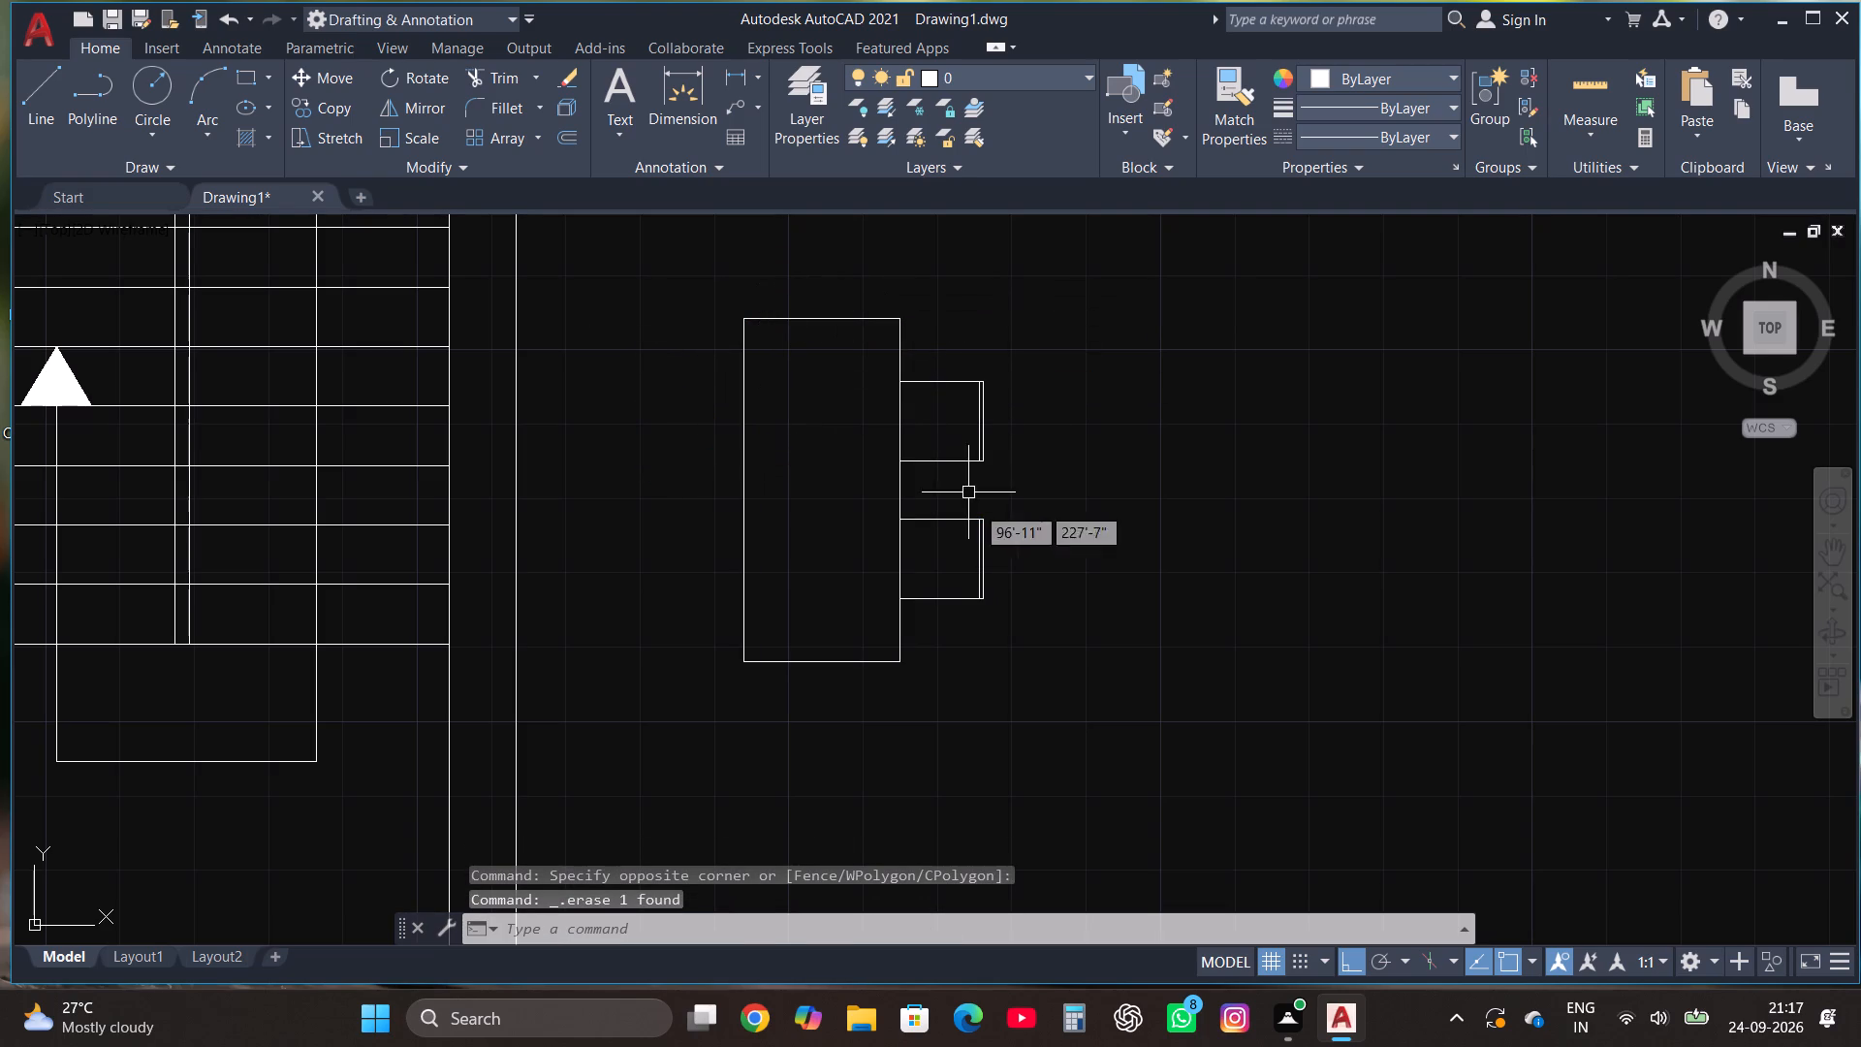
Mirror both chairs with their backrest lines across a vertical axis to the table's left side, keeping the source chairs.
{"action": "left_click", "coordinate": [1039, 604]}
{"action": "left_click", "coordinate": [926, 356]}
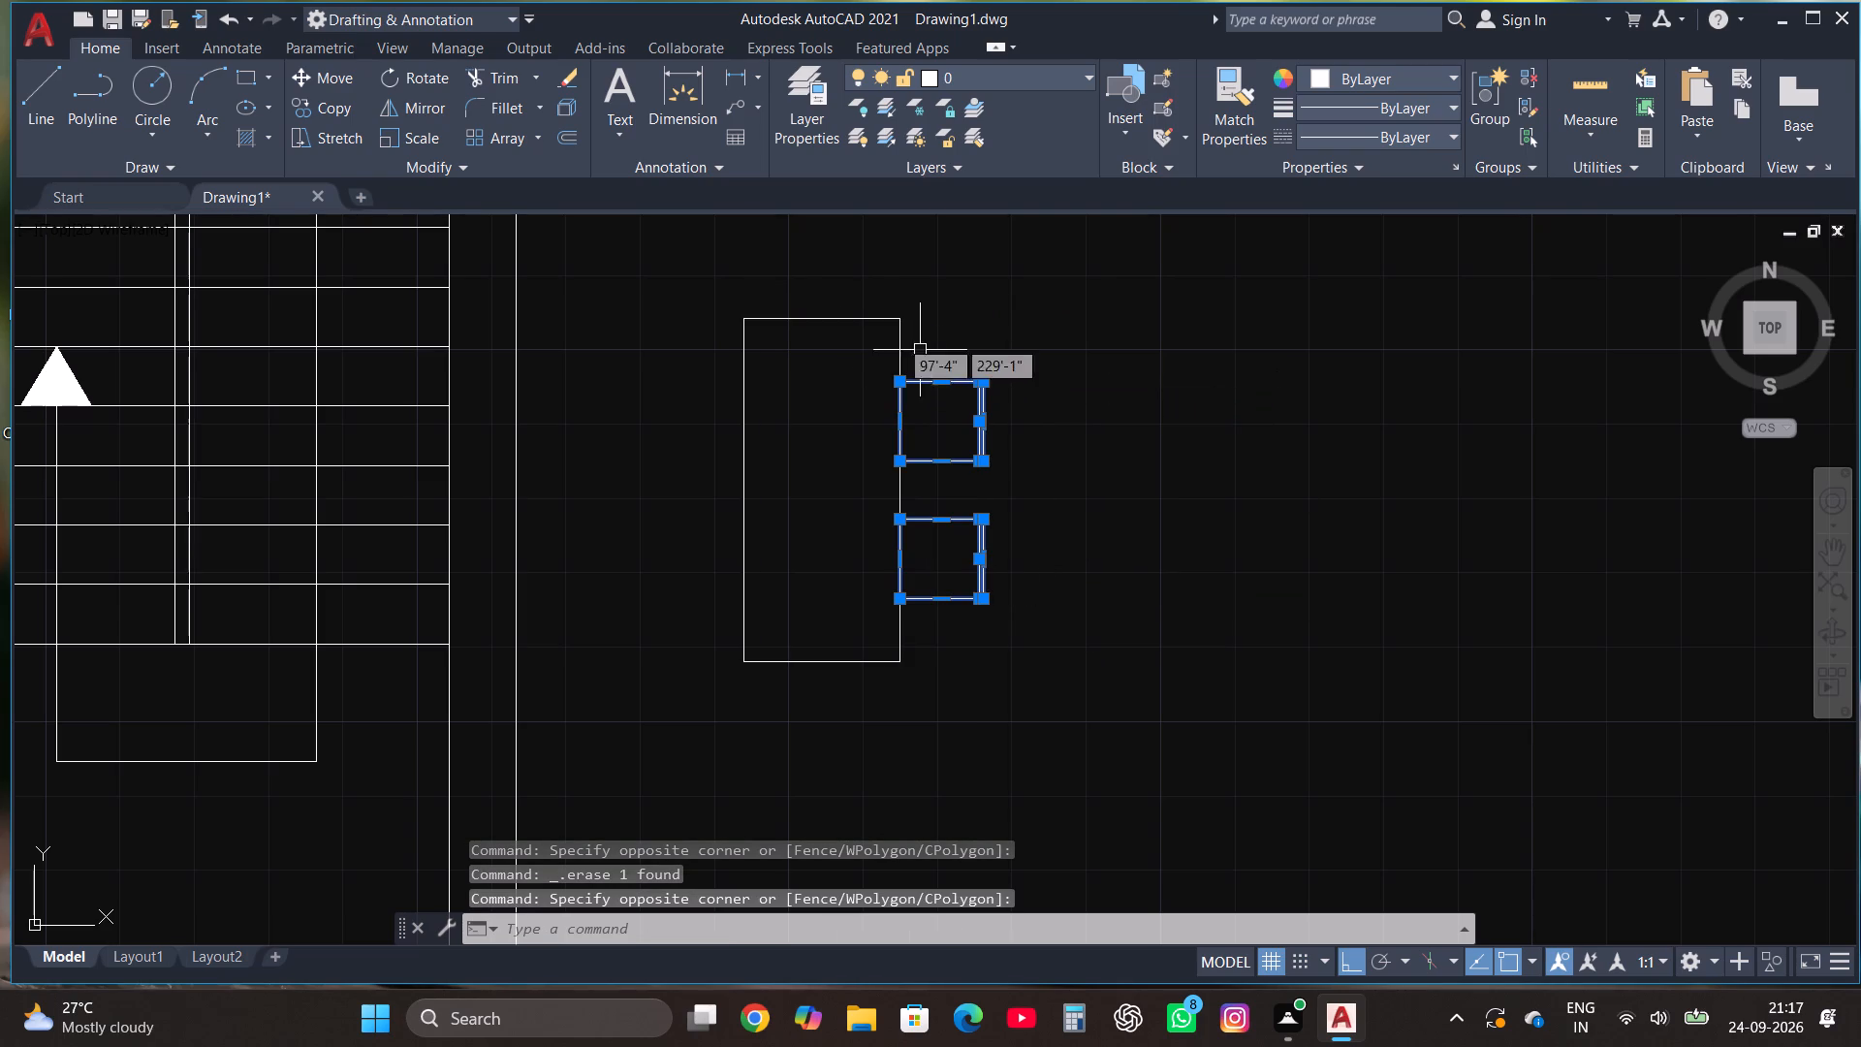
{"action": "left_click", "coordinate": [417, 110]}
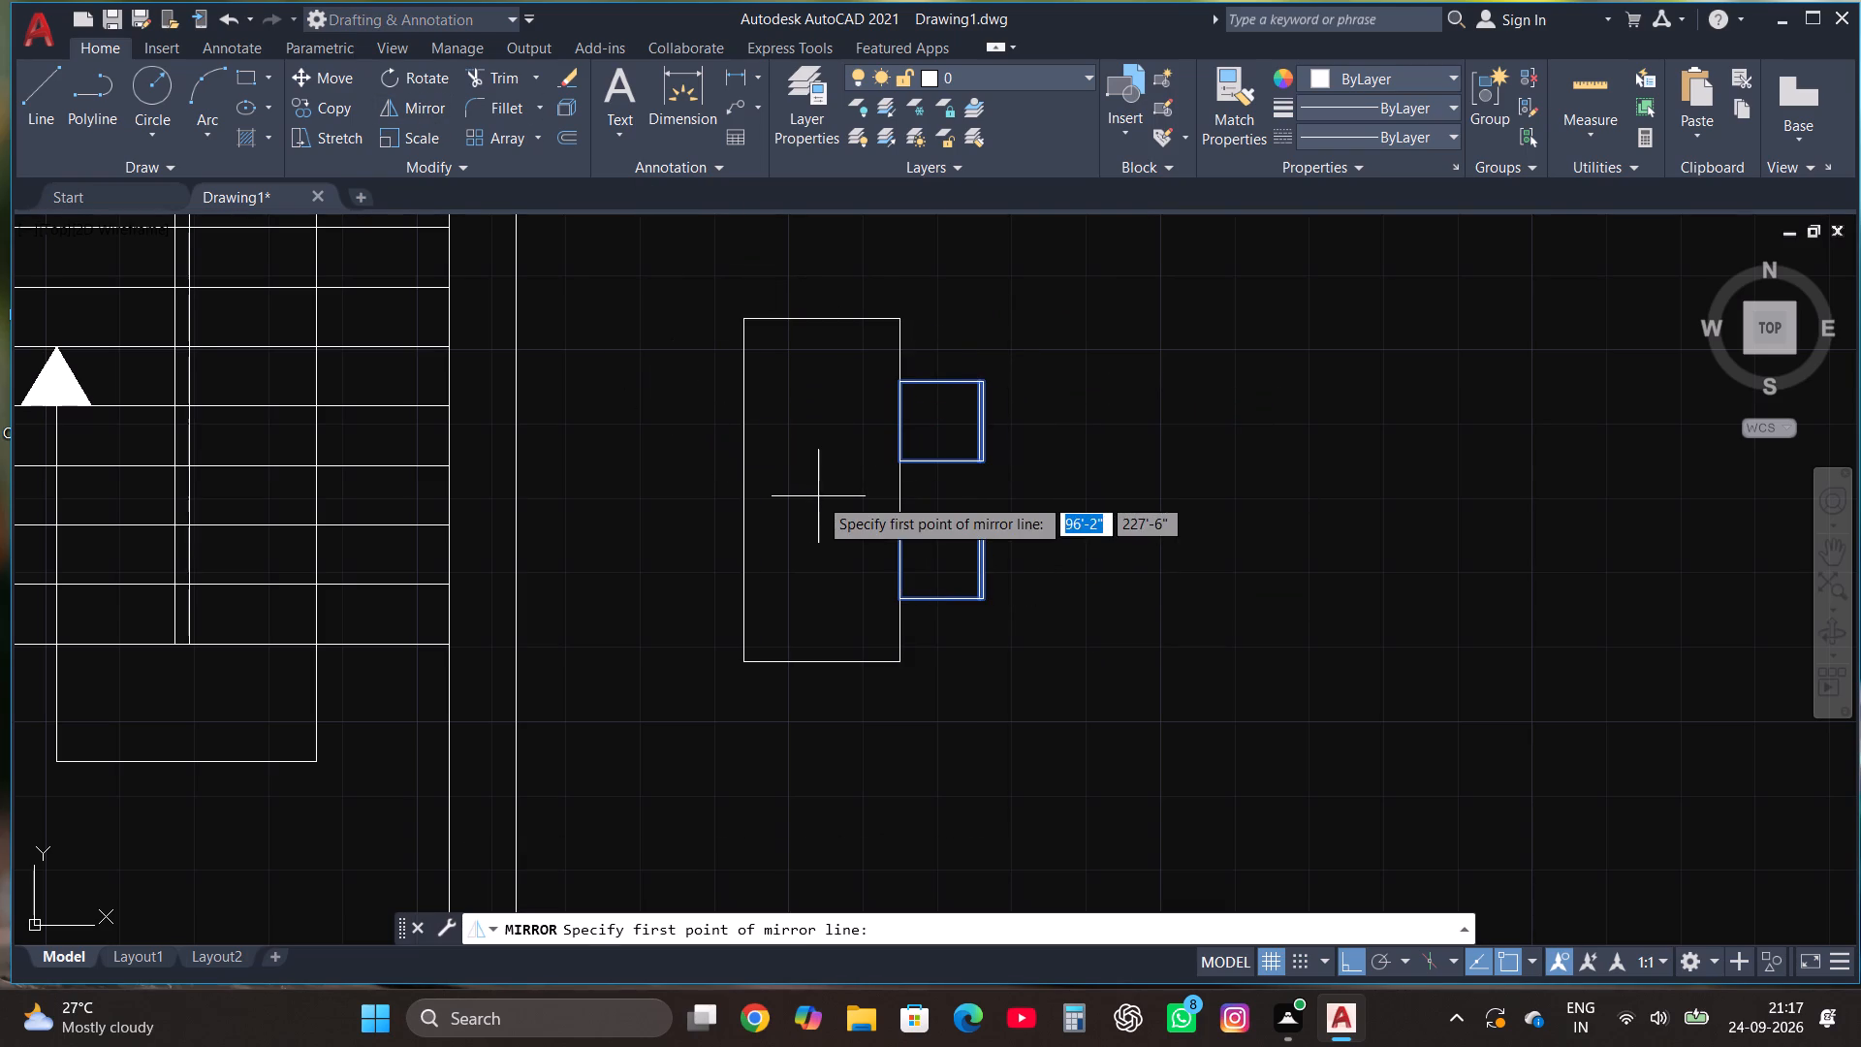
{"action": "left_click", "coordinate": [815, 489]}
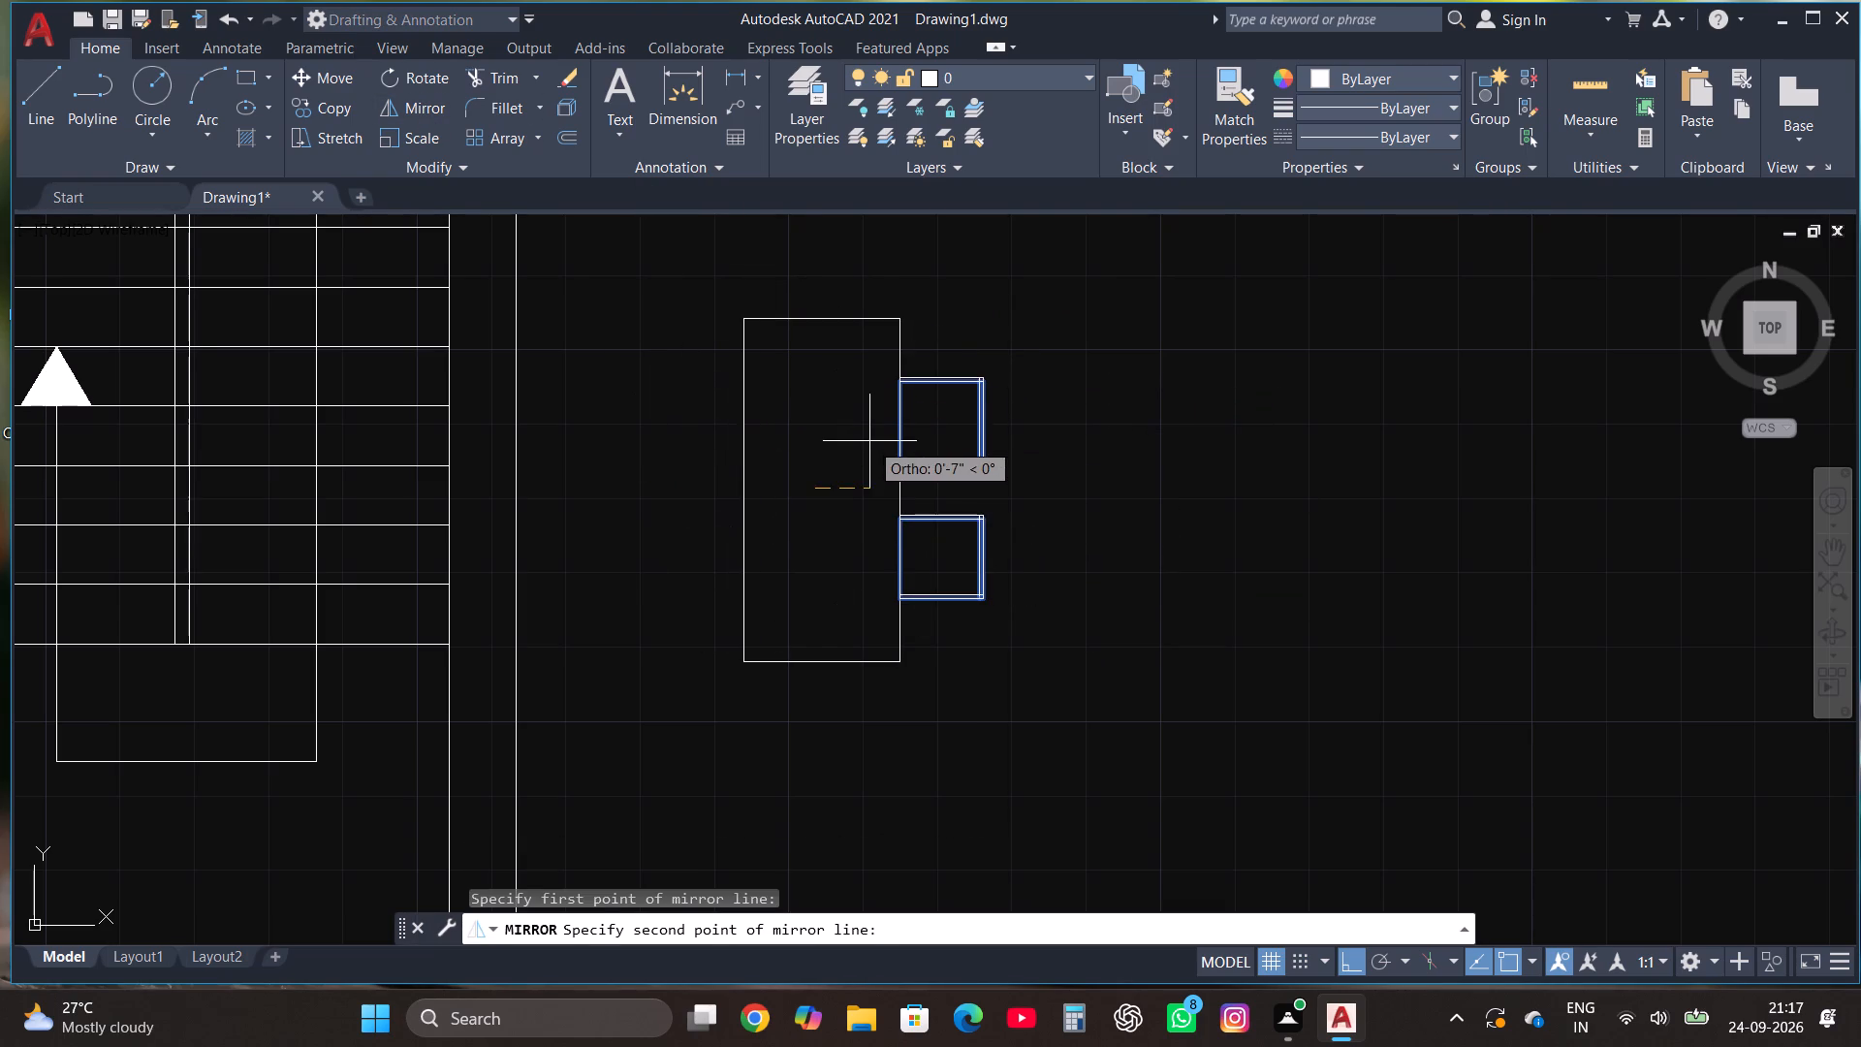
{"action": "left_click", "coordinate": [837, 432]}
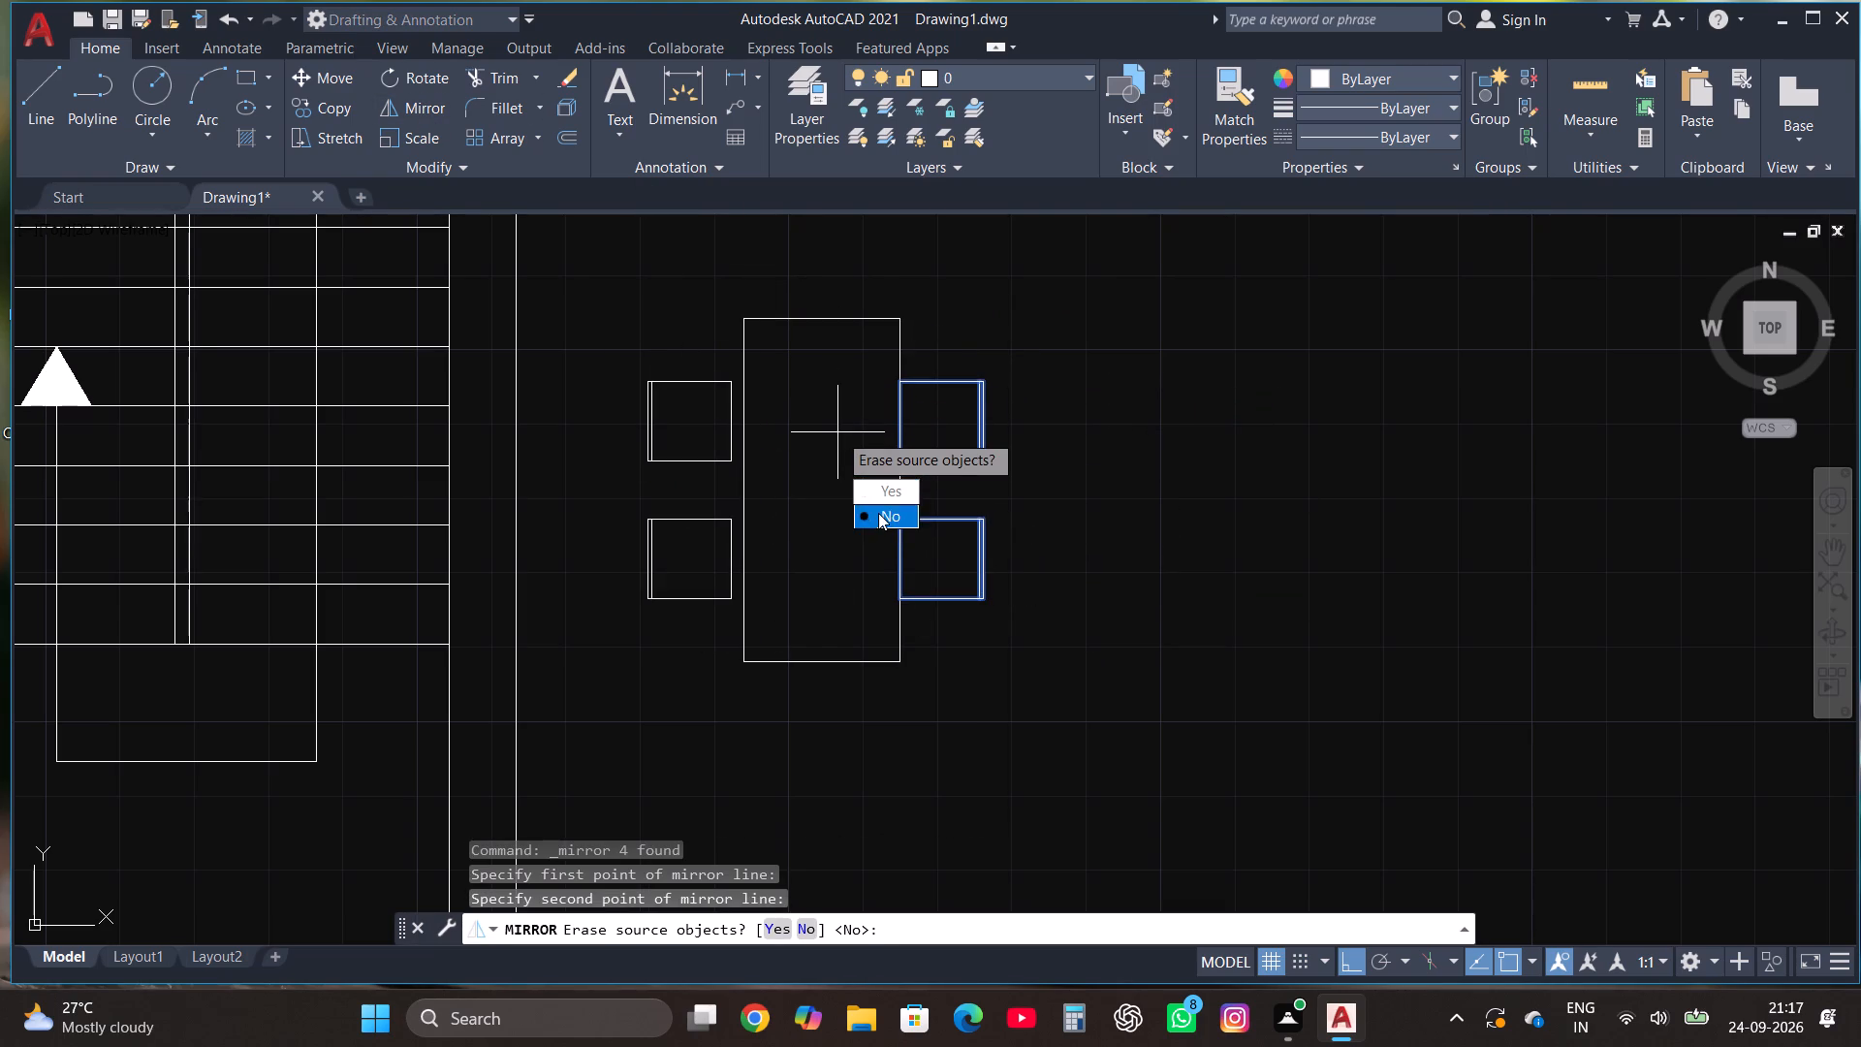
{"action": "left_click_drag", "start_coordinate": [878, 513], "coordinate": [836, 432]}
Move the two mirrored chairs horizontally so their inner edges touch the table's left edge.
{"action": "left_click", "coordinate": [722, 633]}
{"action": "left_click", "coordinate": [632, 349]}
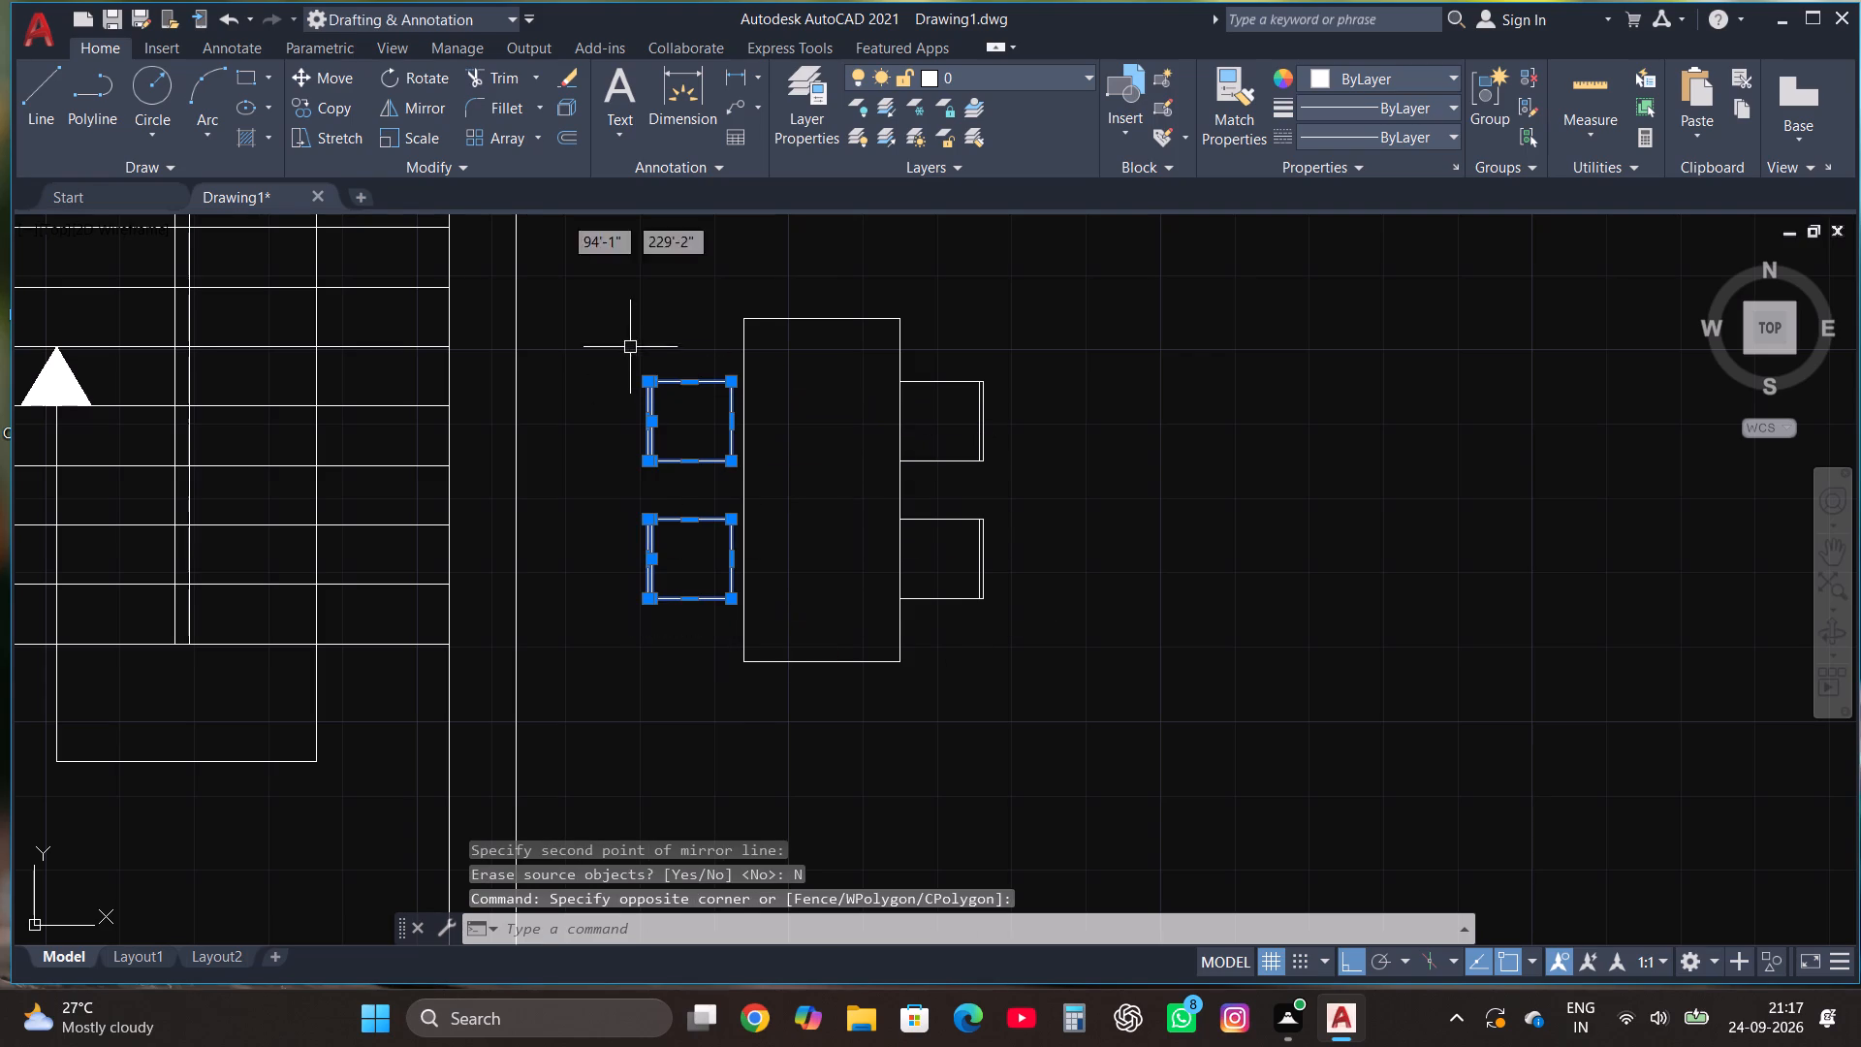
{"action": "left_click", "coordinate": [315, 70]}
{"action": "scroll", "coordinate": [725, 356], "scroll_direction": "up", "scroll_amount": 2}
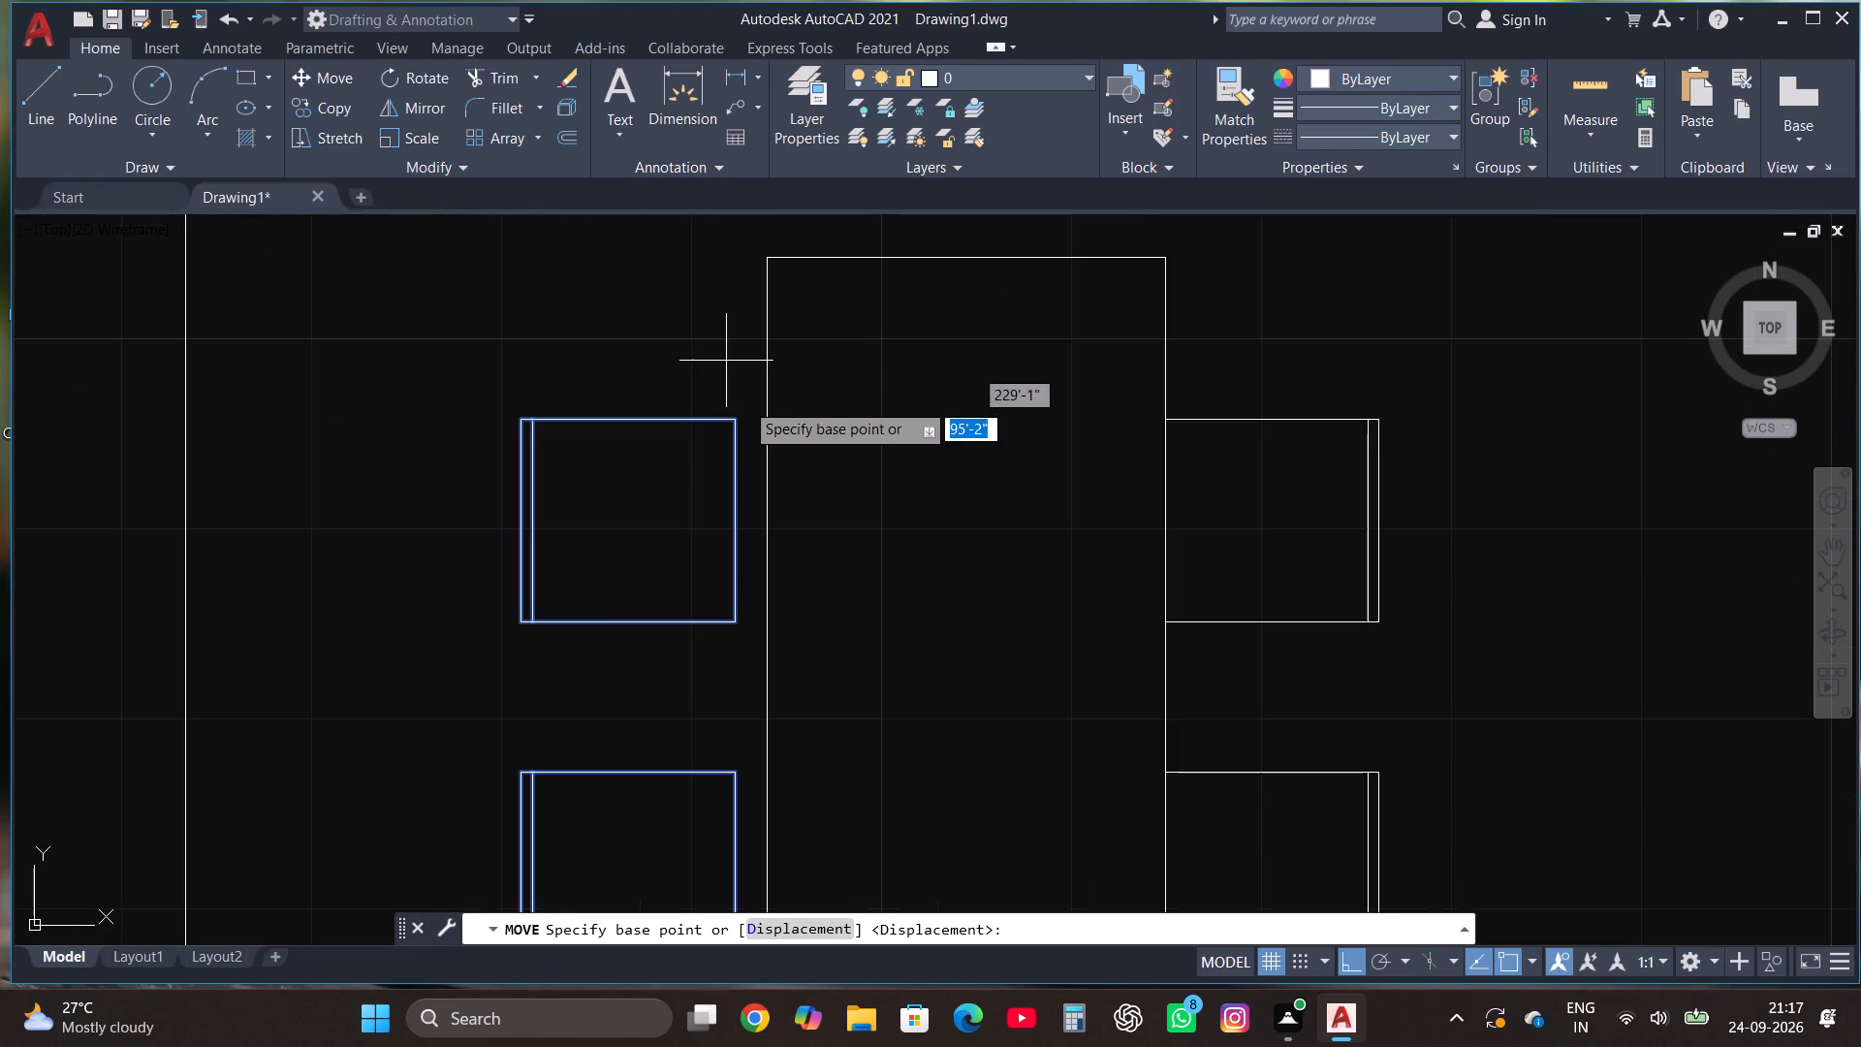
{"action": "left_click", "coordinate": [731, 421]}
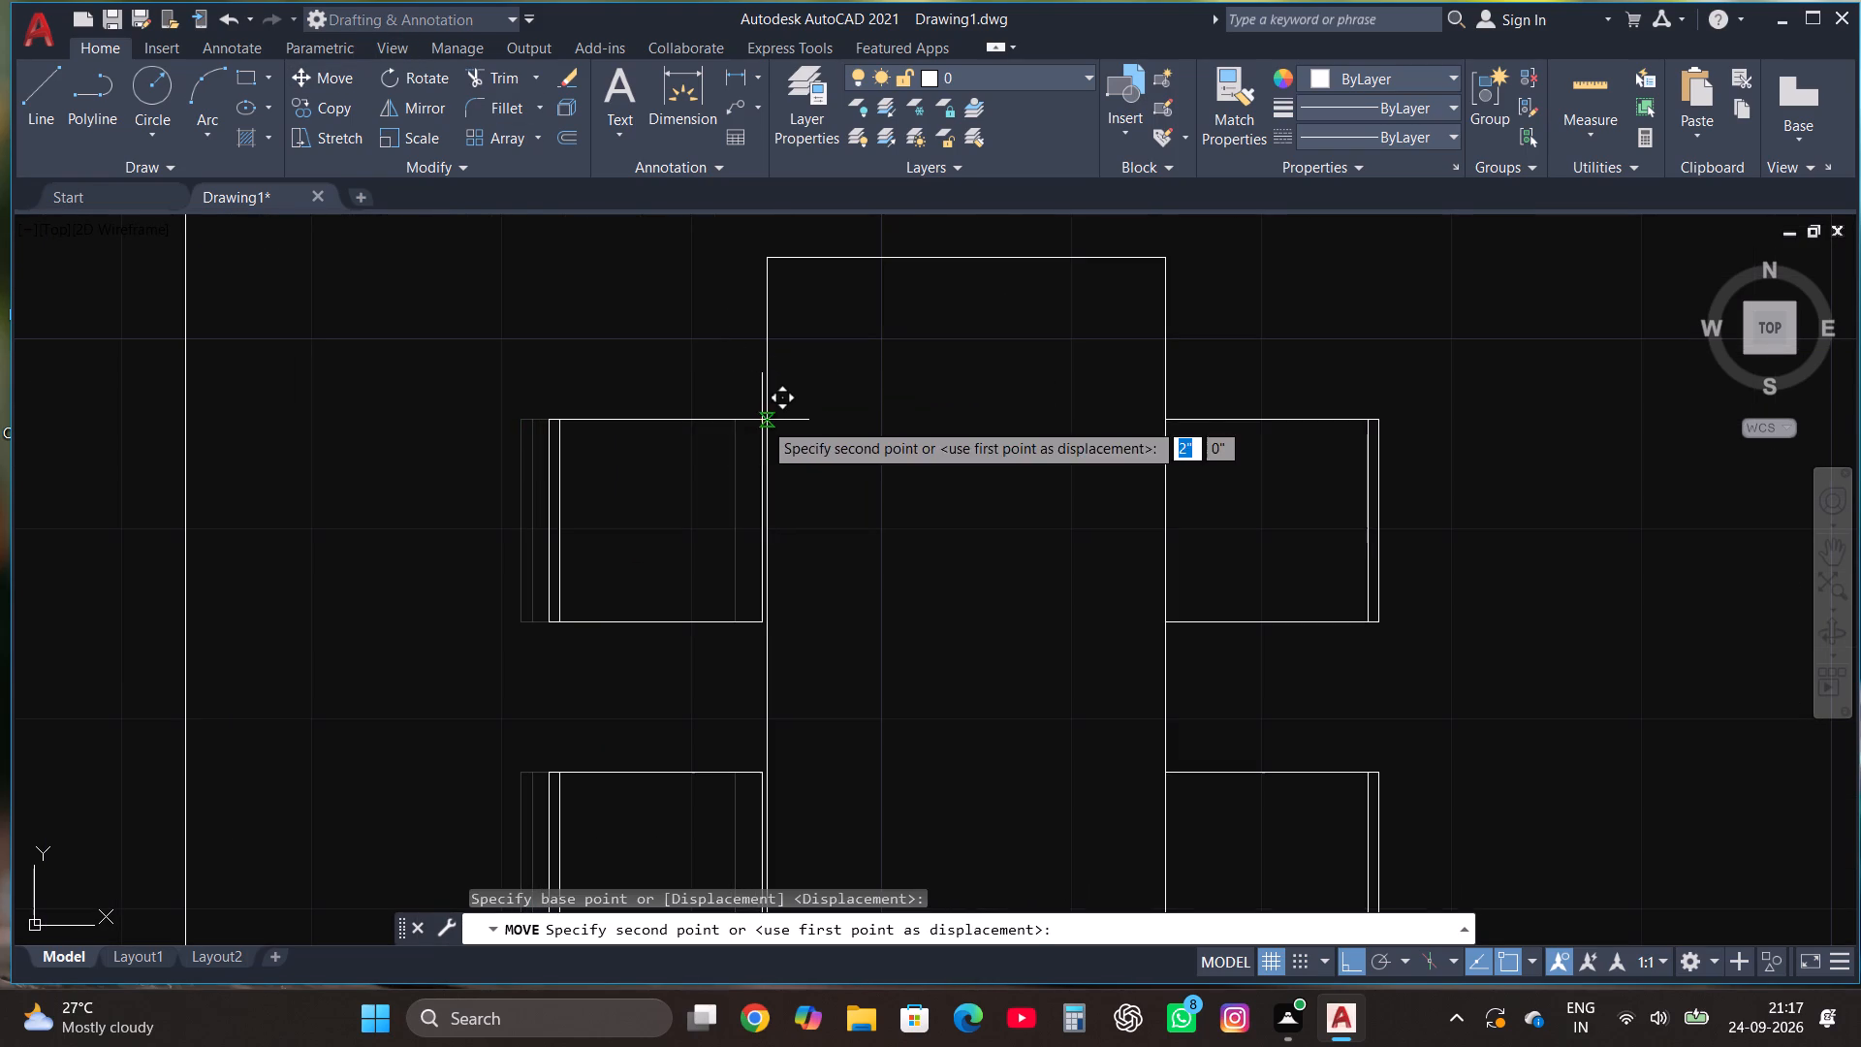
{"action": "left_click", "coordinate": [763, 421]}
{"action": "scroll", "coordinate": [683, 361], "scroll_direction": "down", "scroll_amount": 3}
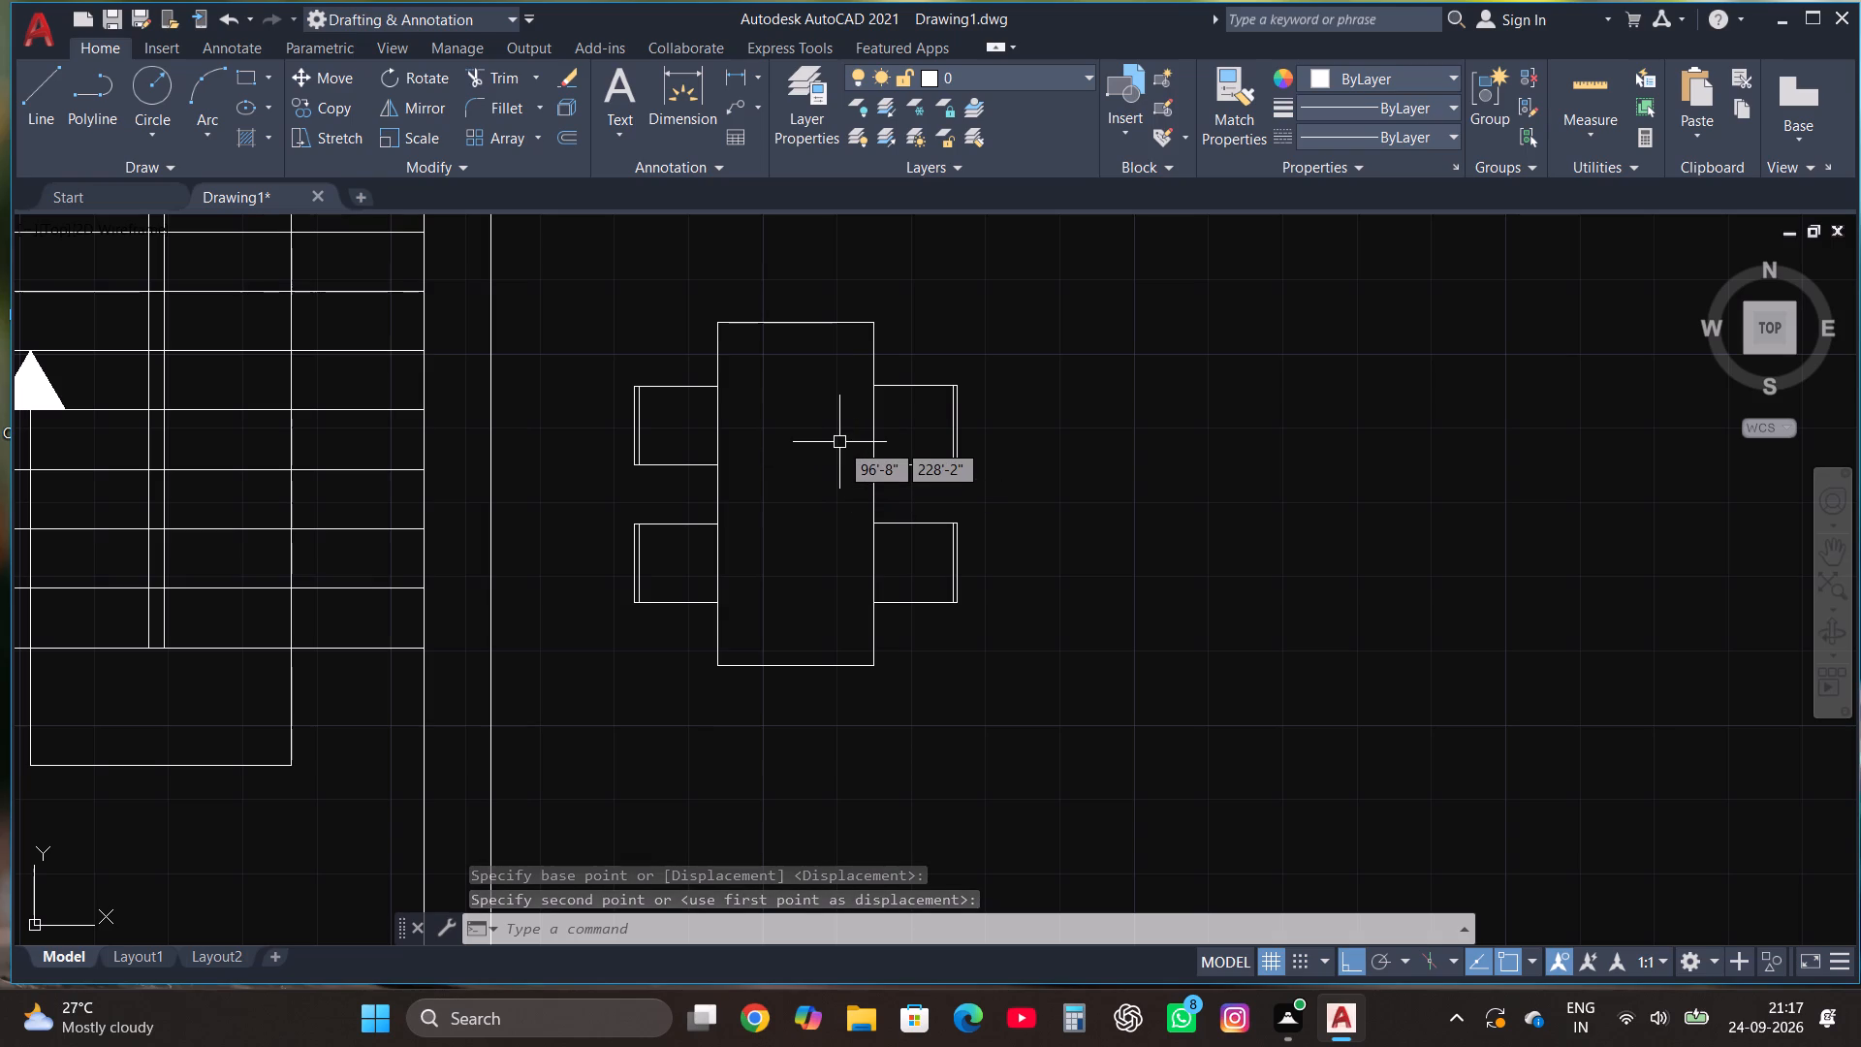
Hatch the tabletop with the ANSI36 pattern.
{"action": "key", "text": "h"}
{"action": "key", "text": "Return"}
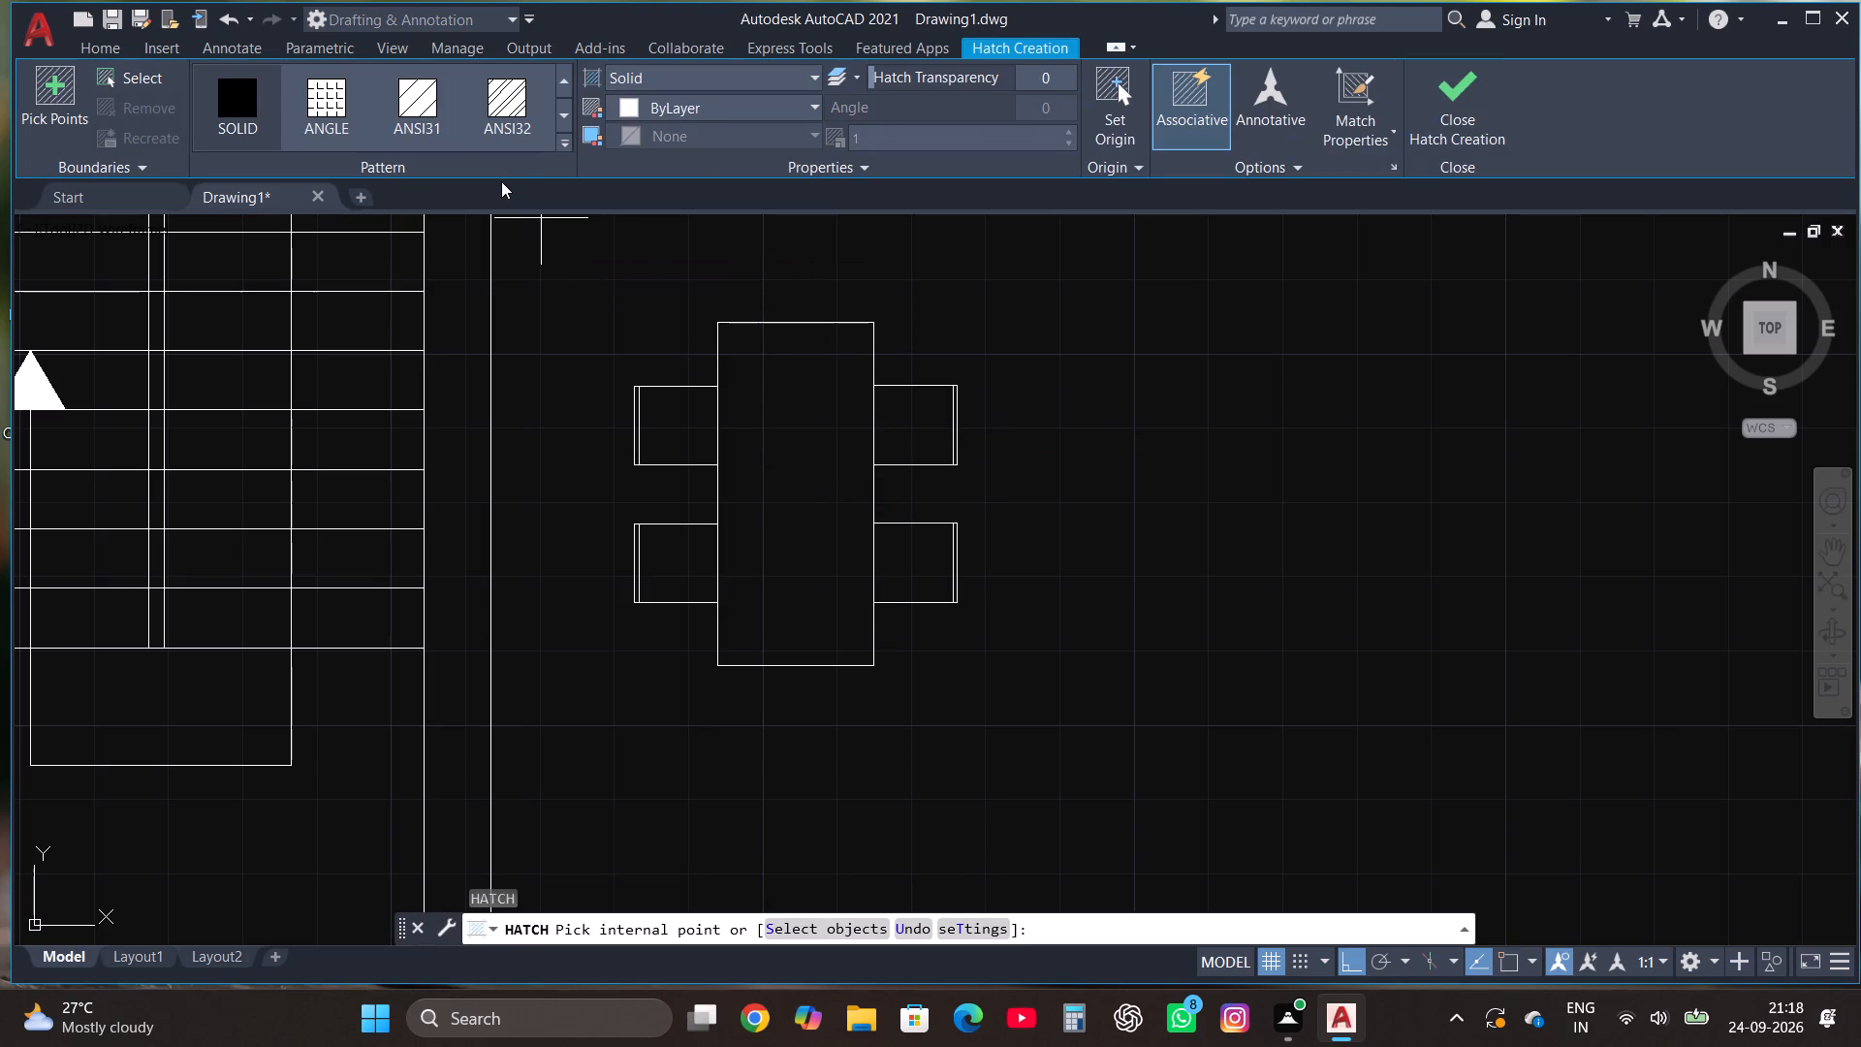
{"action": "left_click", "coordinate": [409, 100]}
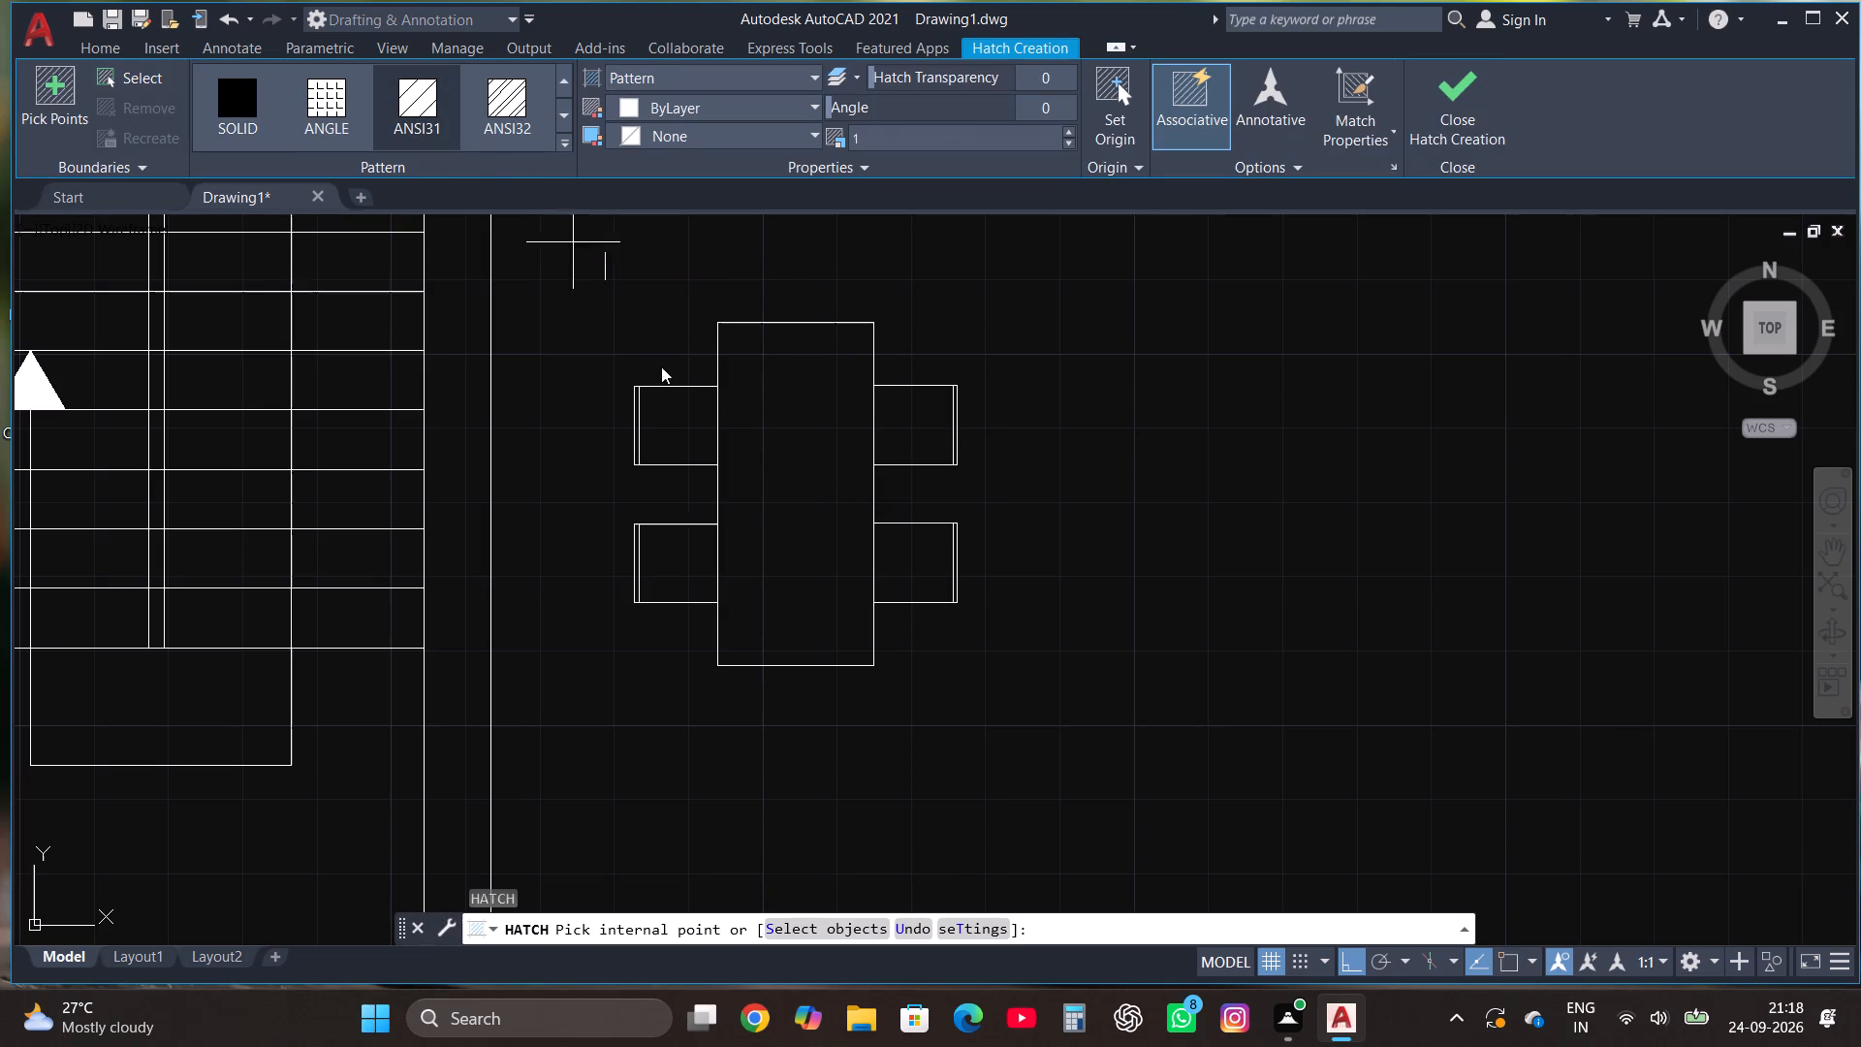
{"action": "left_click", "coordinate": [769, 492]}
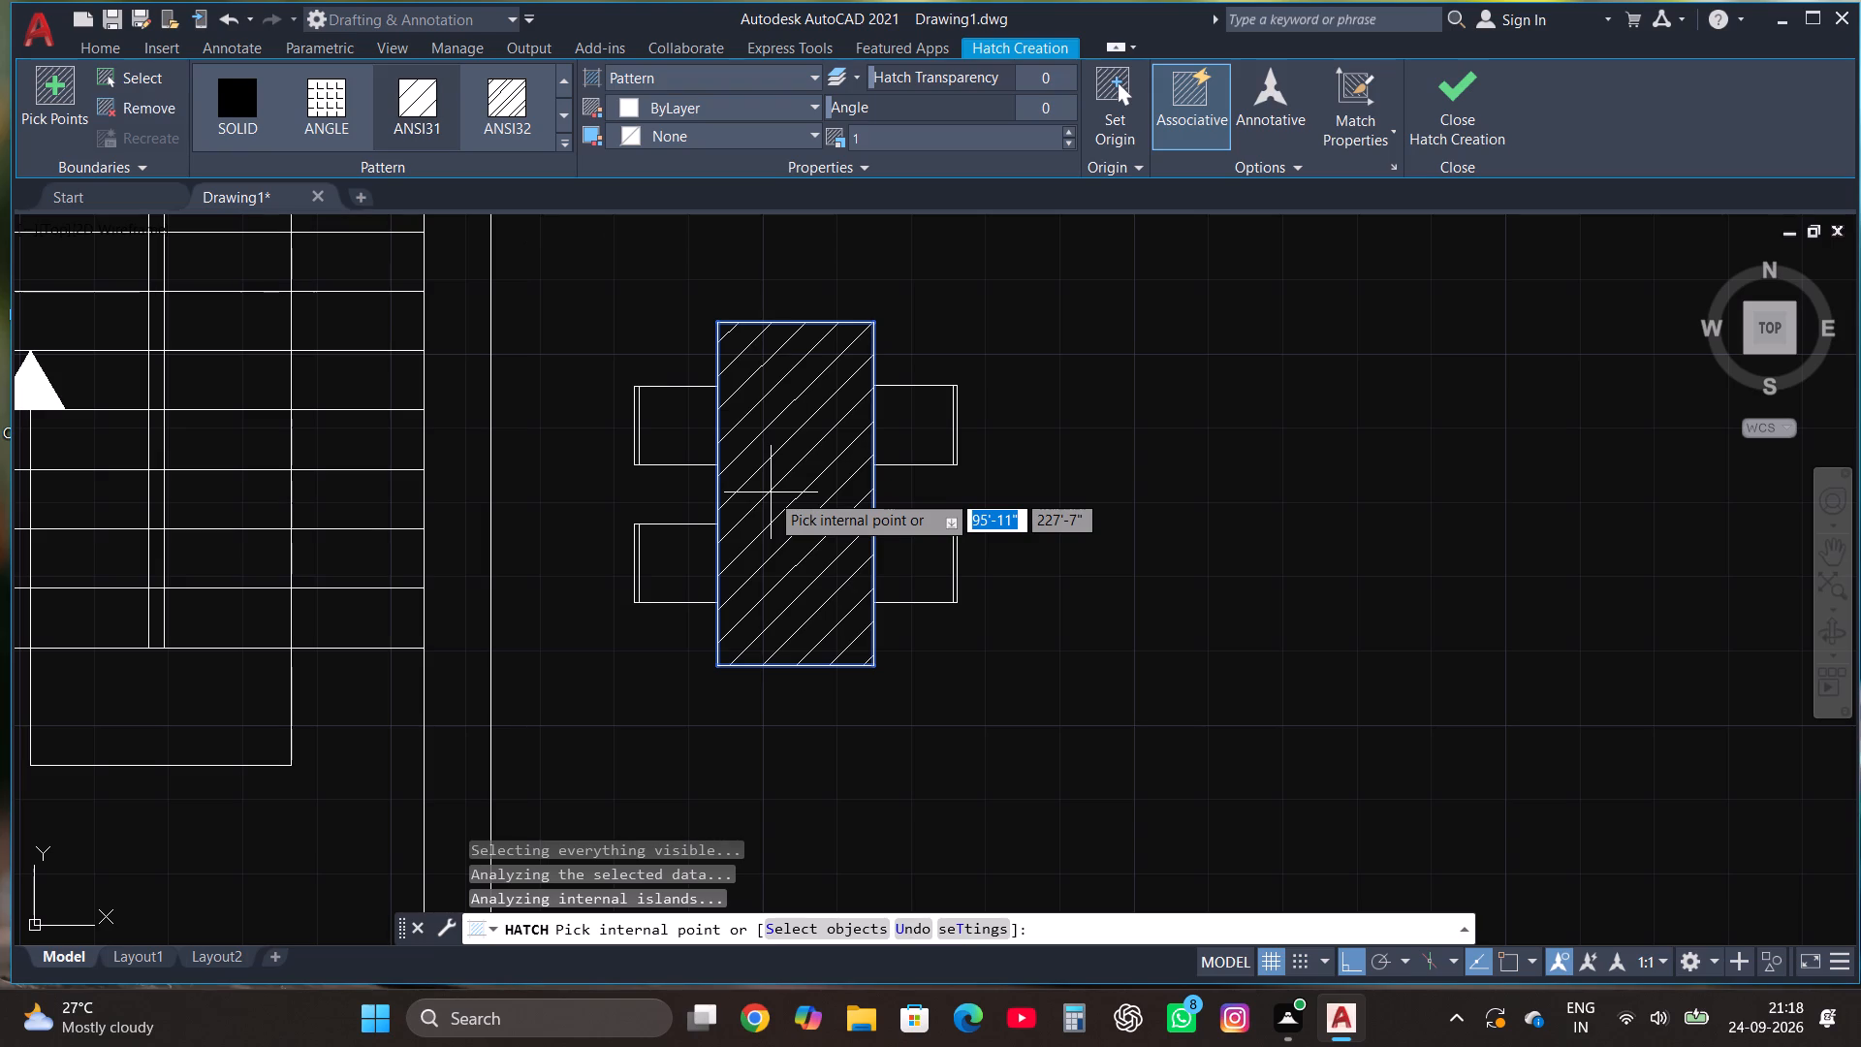
{"action": "left_click", "coordinate": [563, 112]}
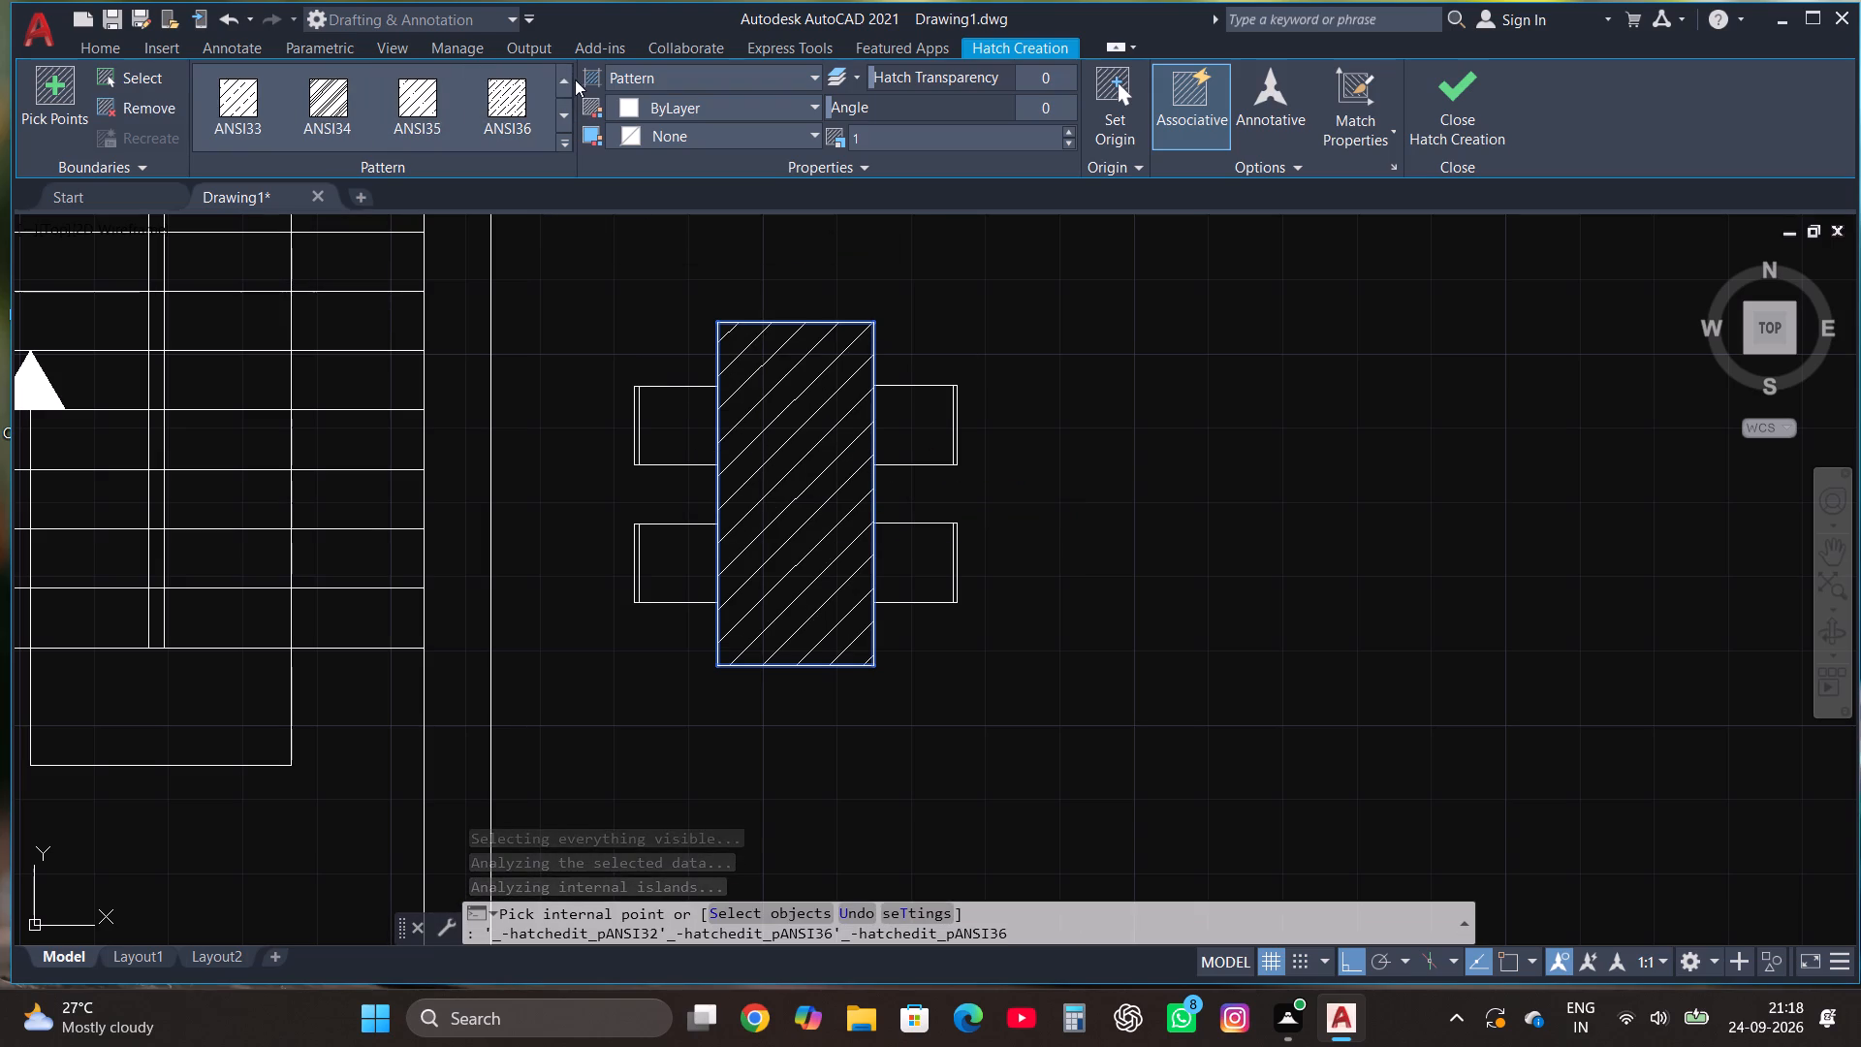
{"action": "left_click", "coordinate": [527, 93]}
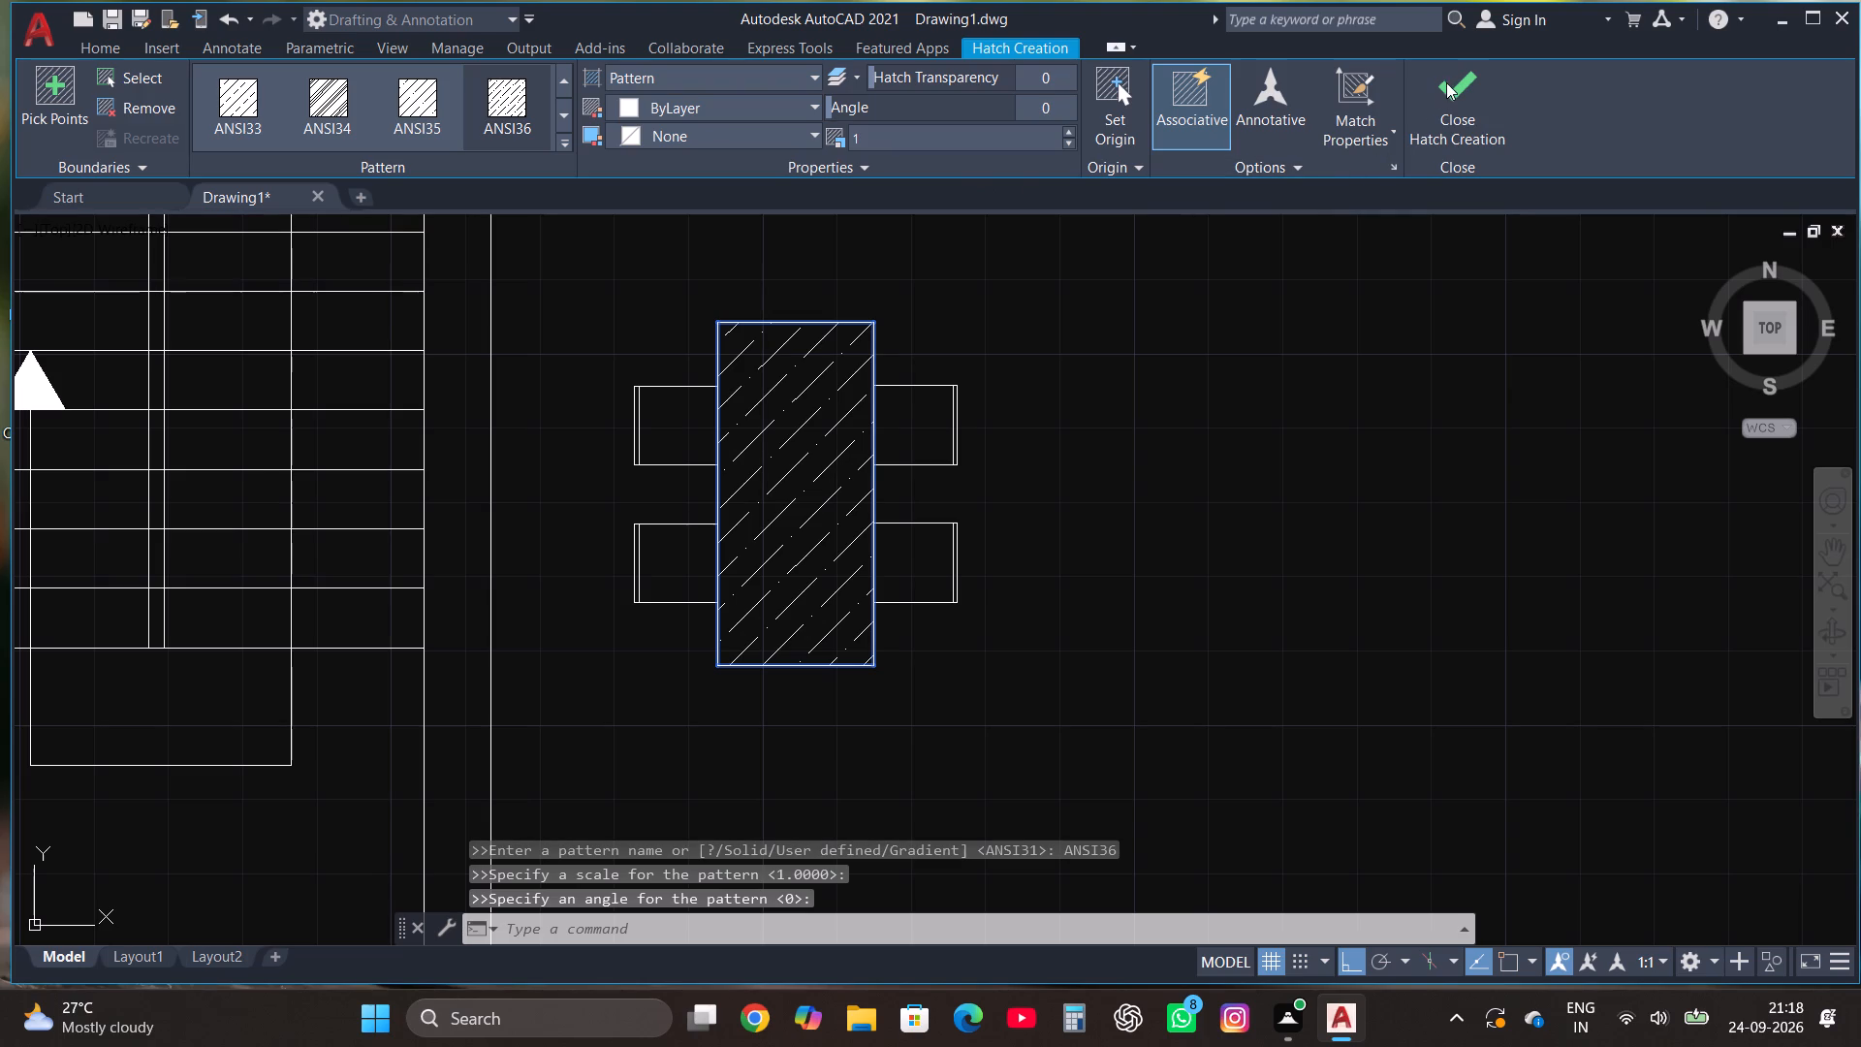
{"action": "left_click", "coordinate": [1446, 82]}
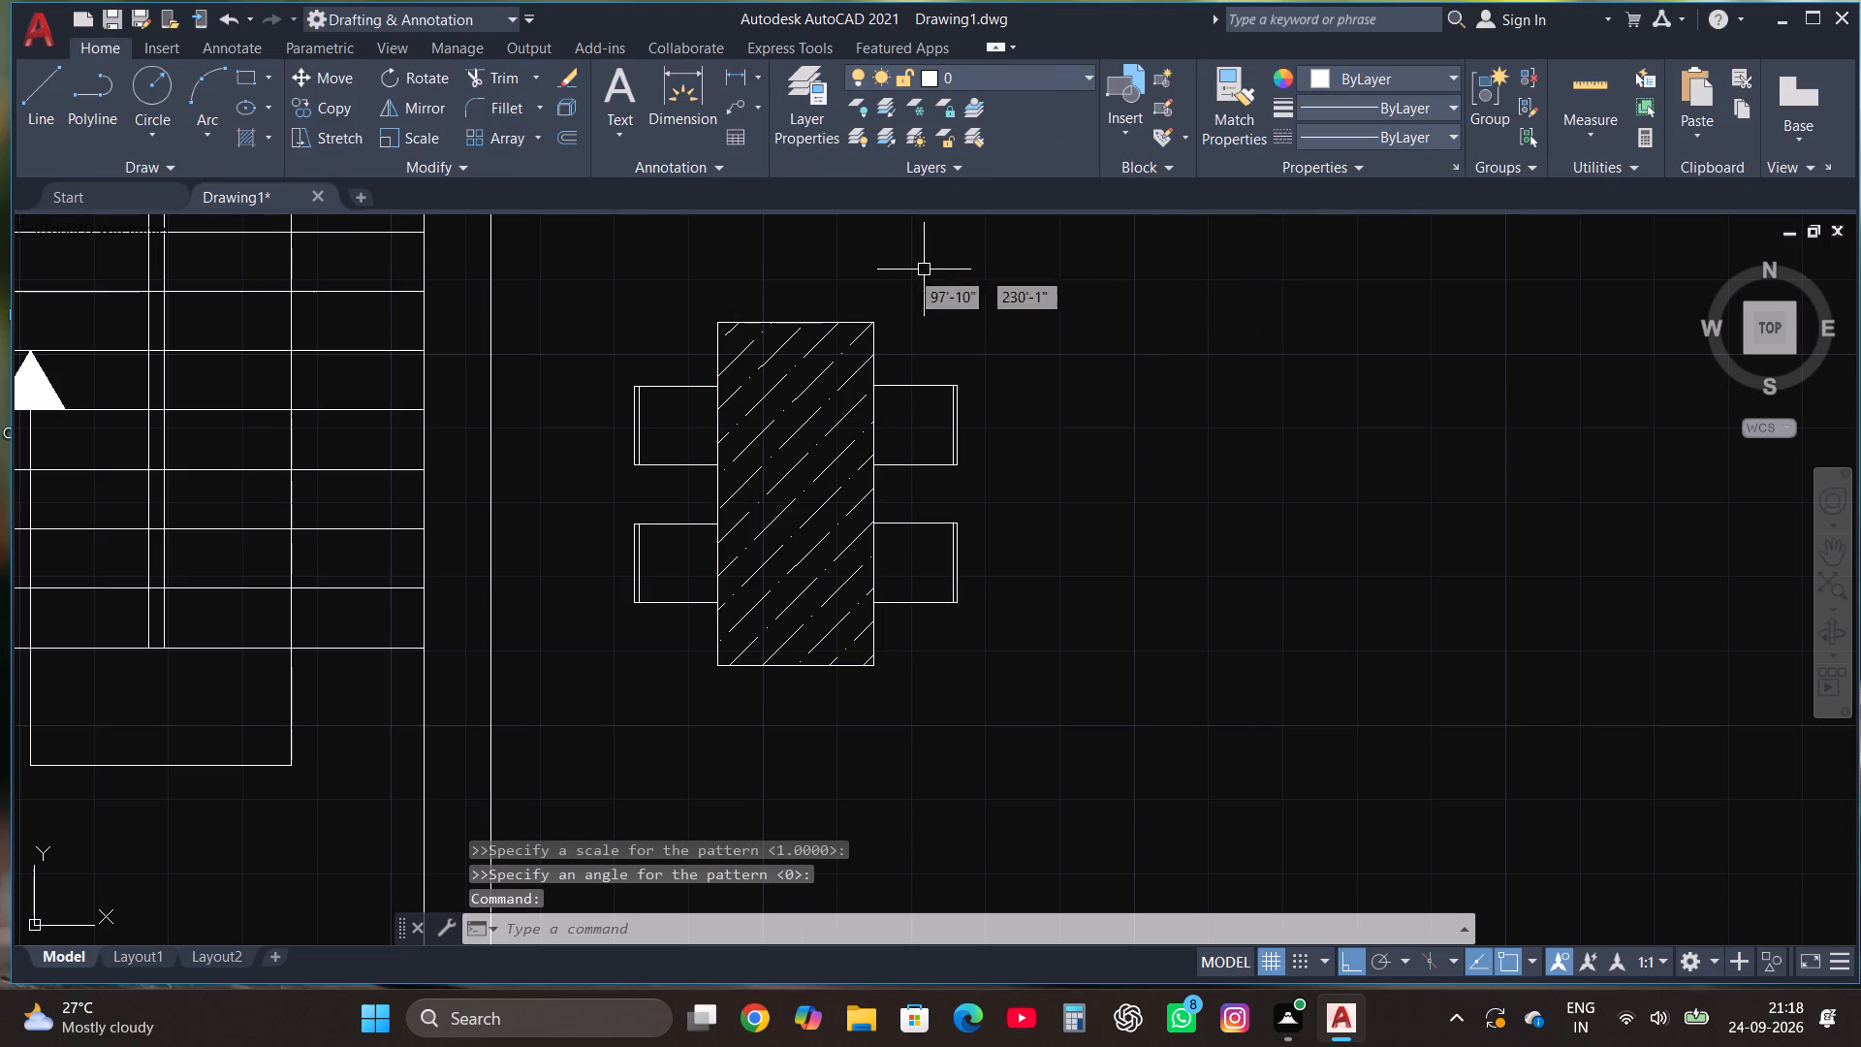
Draw a circle with a radius of about 2" inside the table's upper-left corner.
{"action": "scroll", "coordinate": [821, 281], "scroll_direction": "up", "scroll_amount": 1}
{"action": "left_click", "coordinate": [164, 77]}
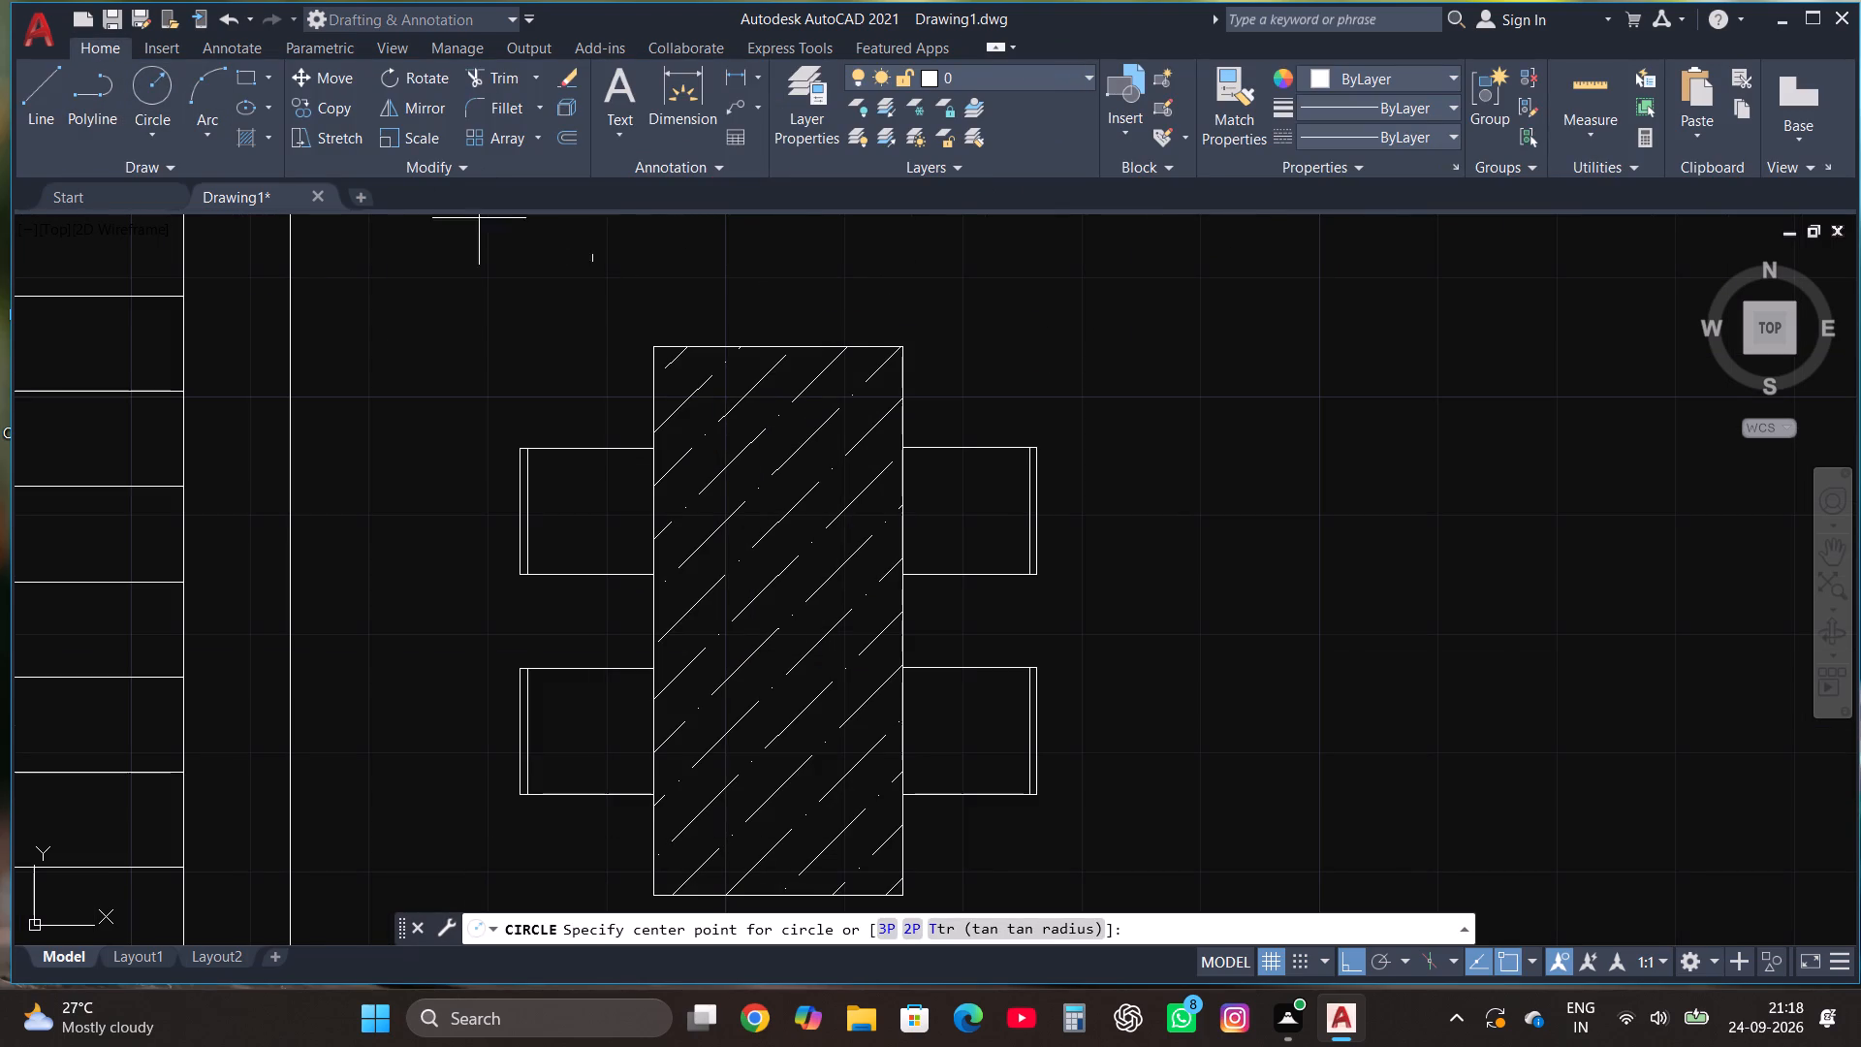
{"action": "left_click", "coordinate": [684, 385]}
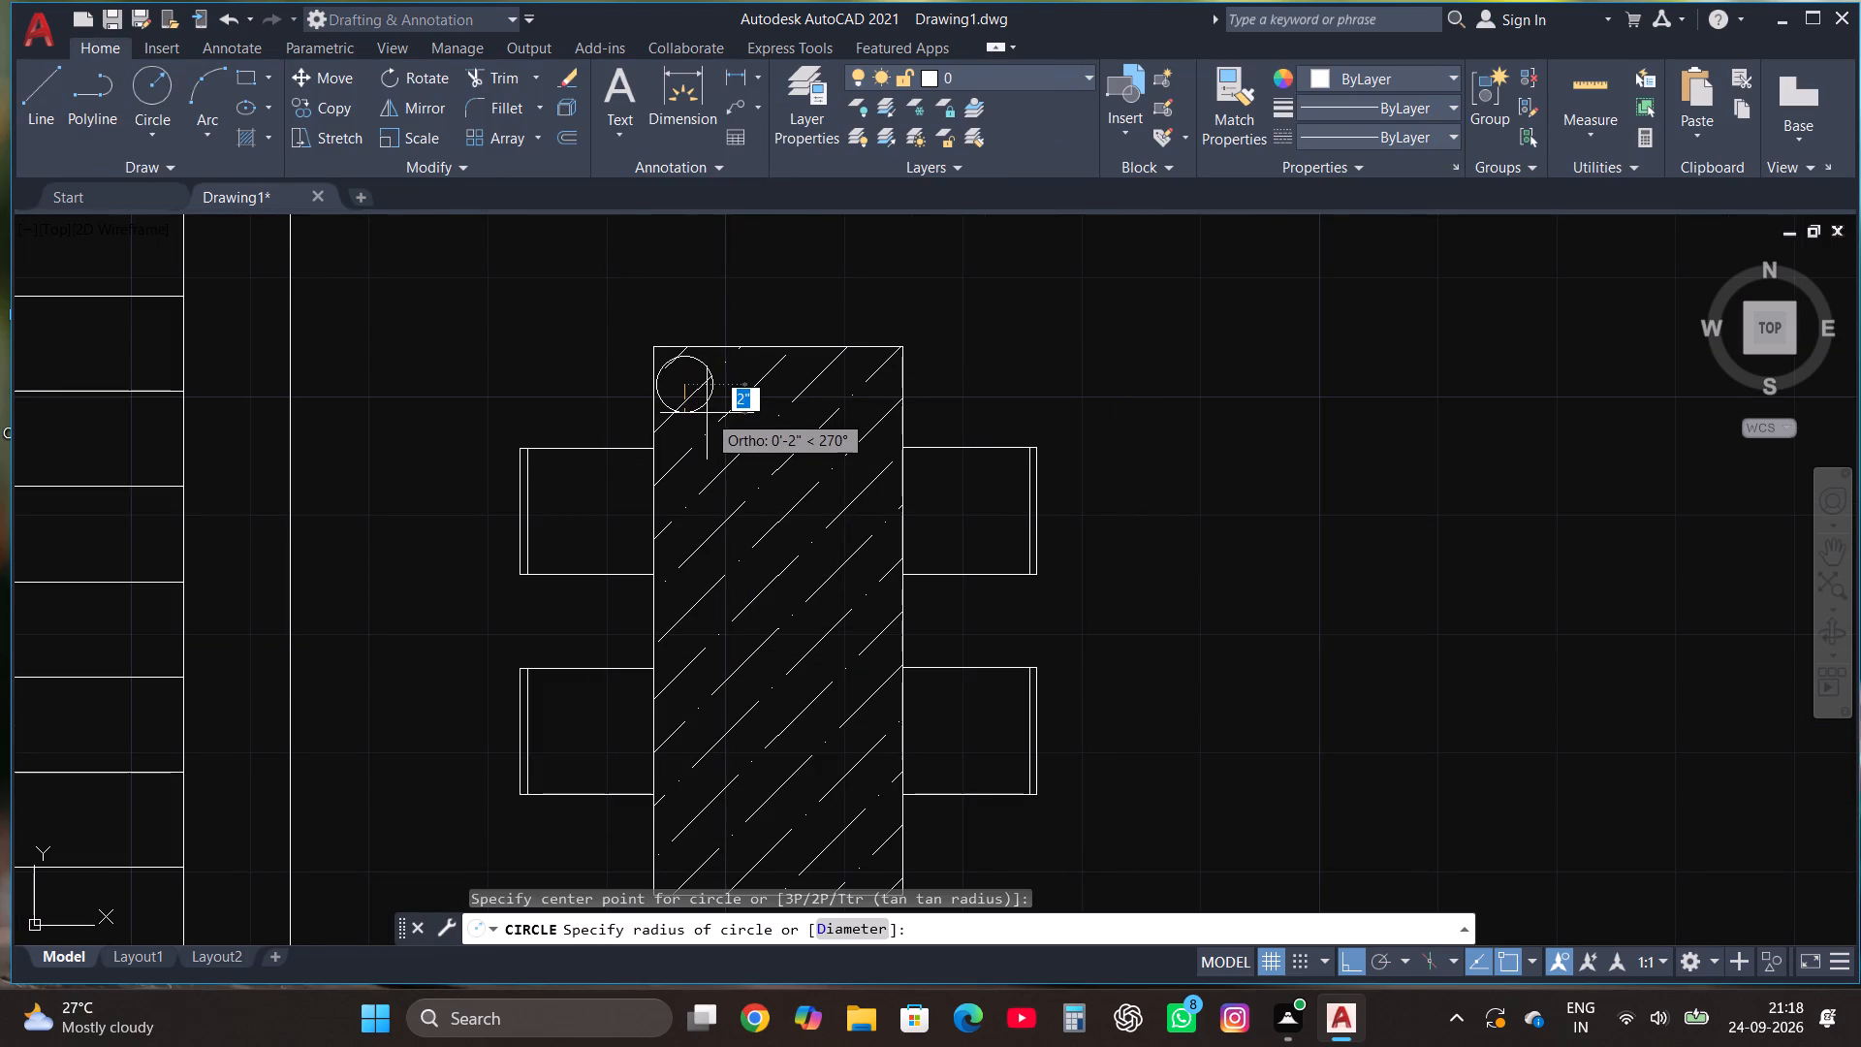
{"action": "left_click", "coordinate": [707, 413]}
Copy the corner circle to the table's other three corners using multiple copies, with Ortho off for the lower two.
{"action": "left_click", "coordinate": [714, 372]}
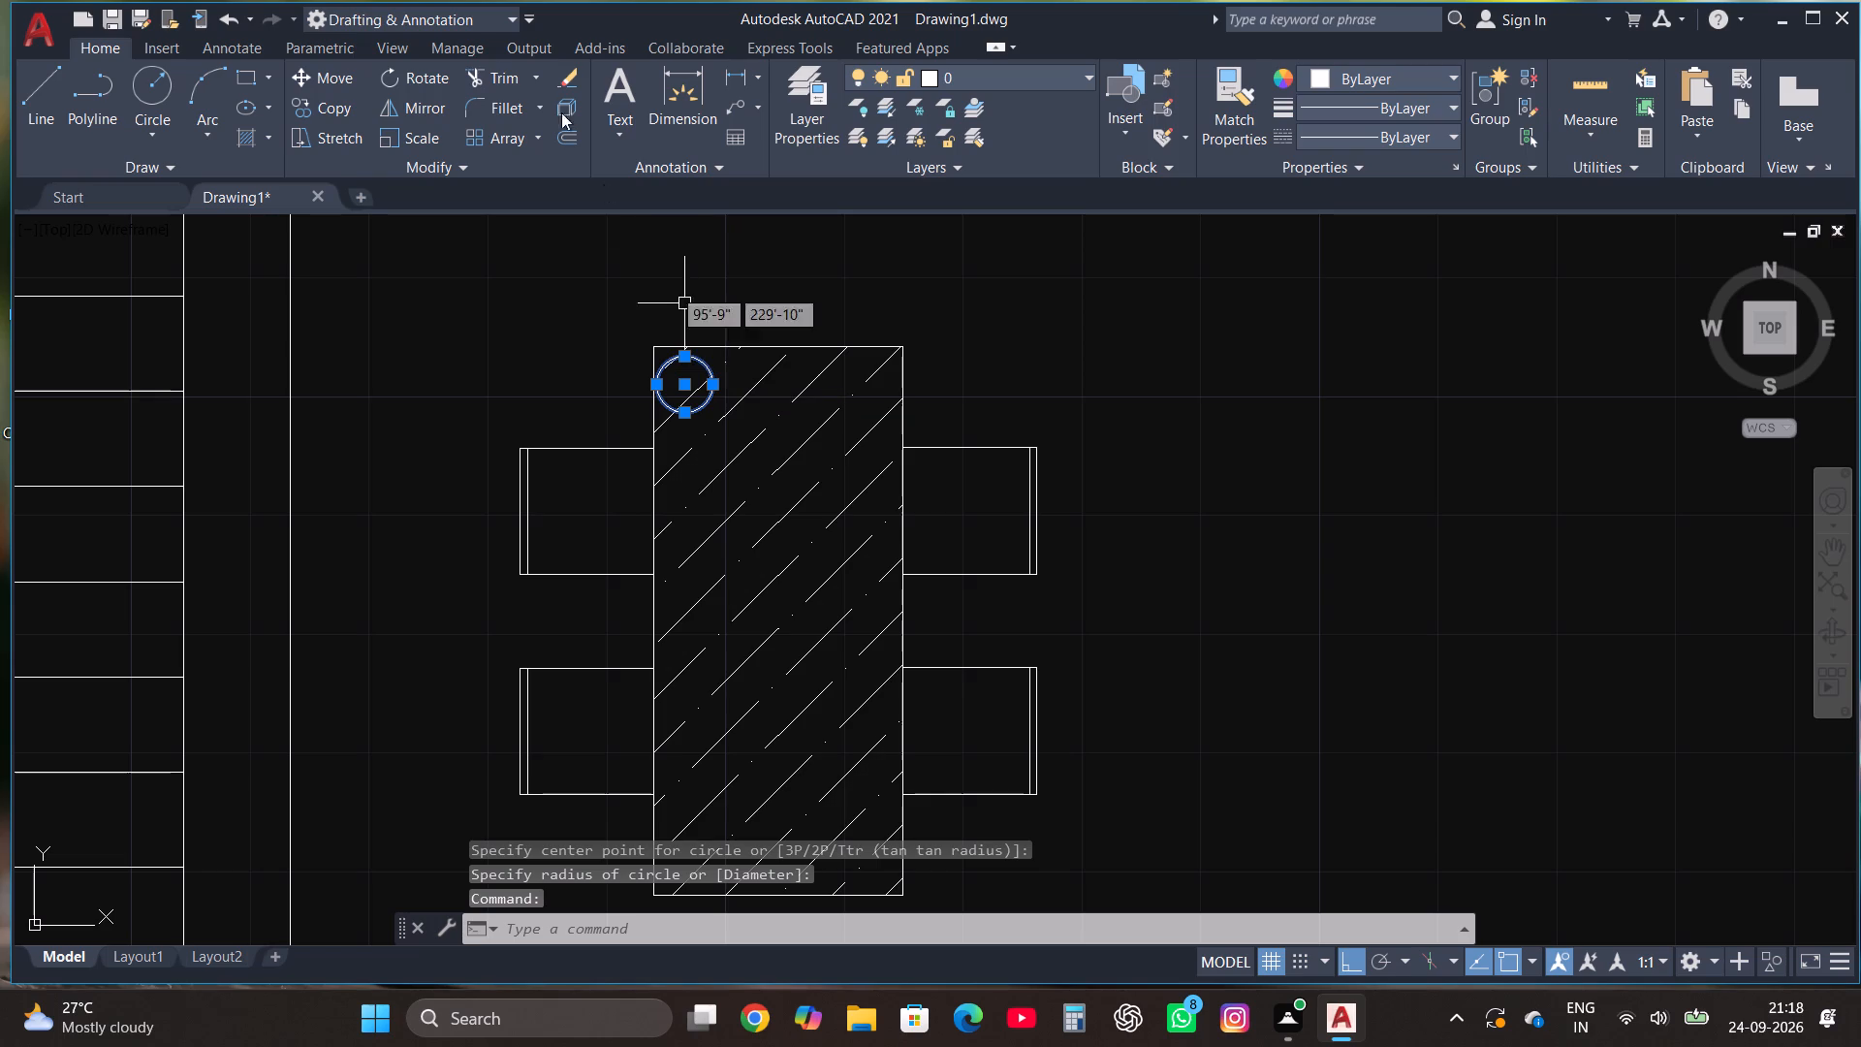
{"action": "left_click", "coordinate": [331, 100]}
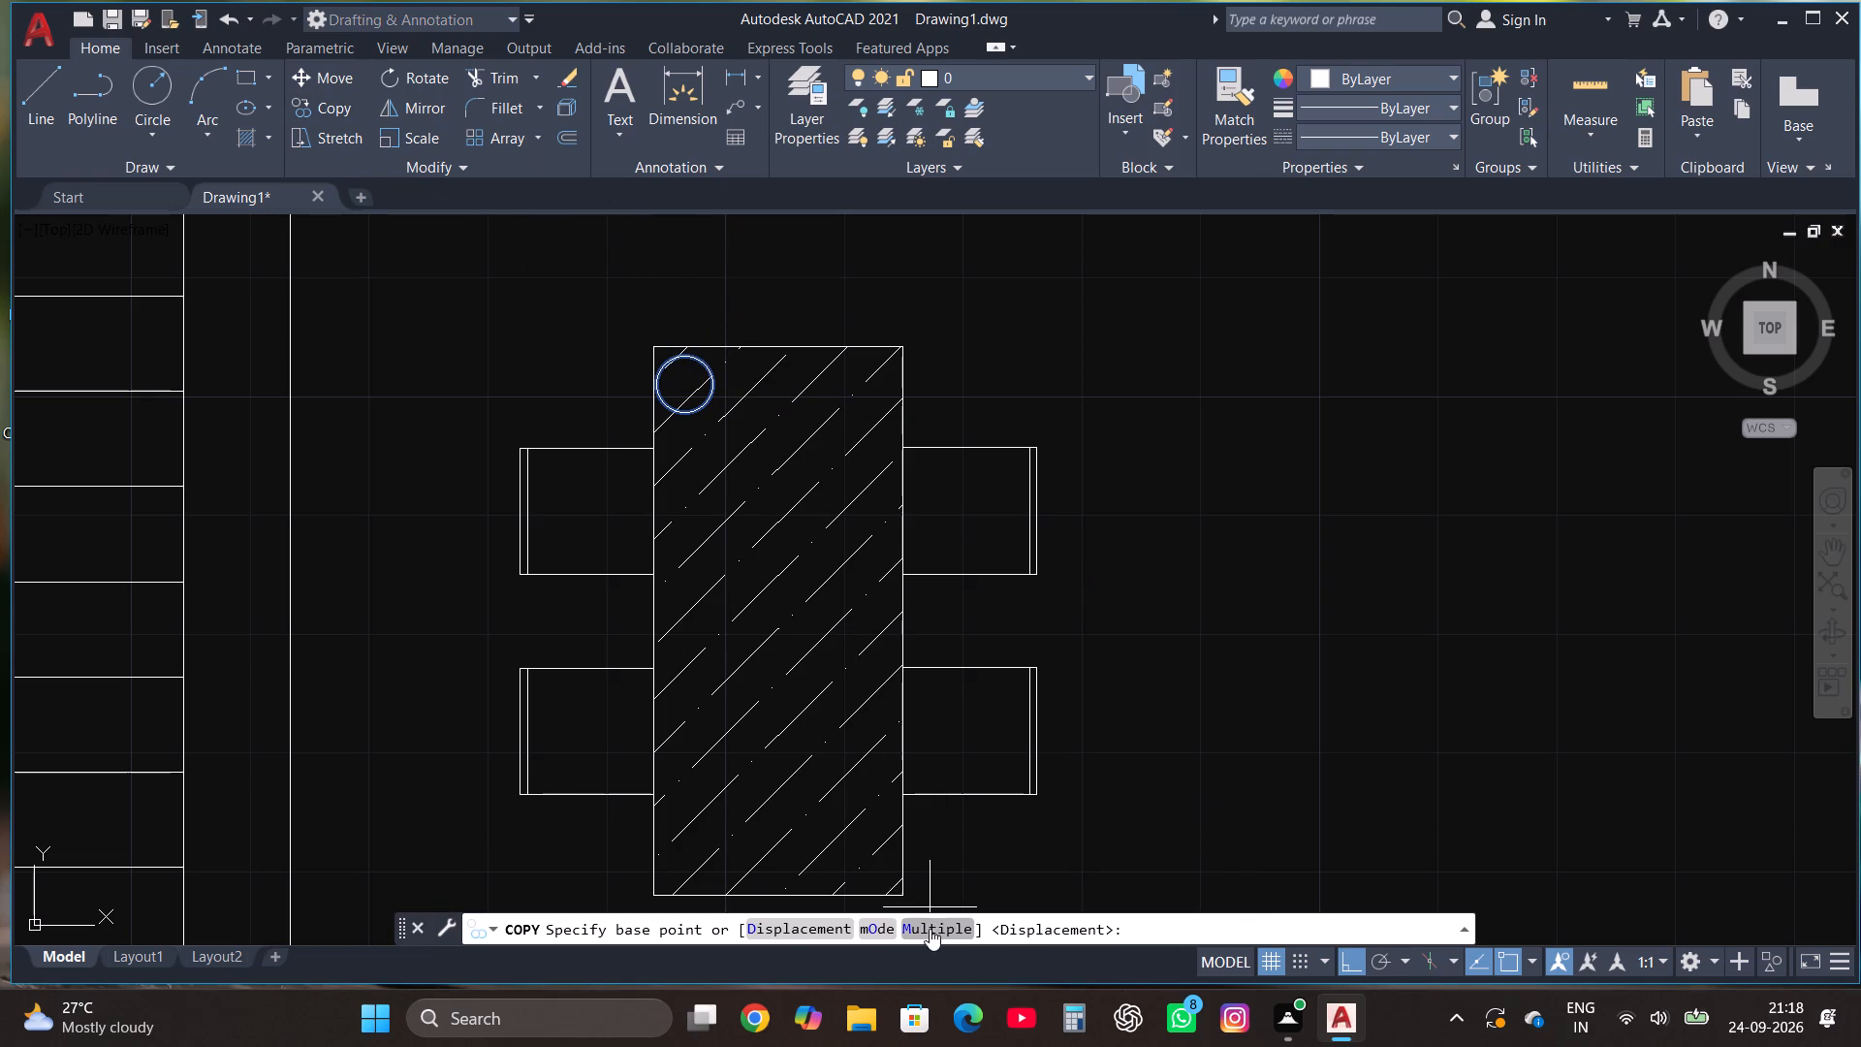
{"action": "left_click", "coordinate": [930, 929]}
{"action": "left_click", "coordinate": [697, 385]}
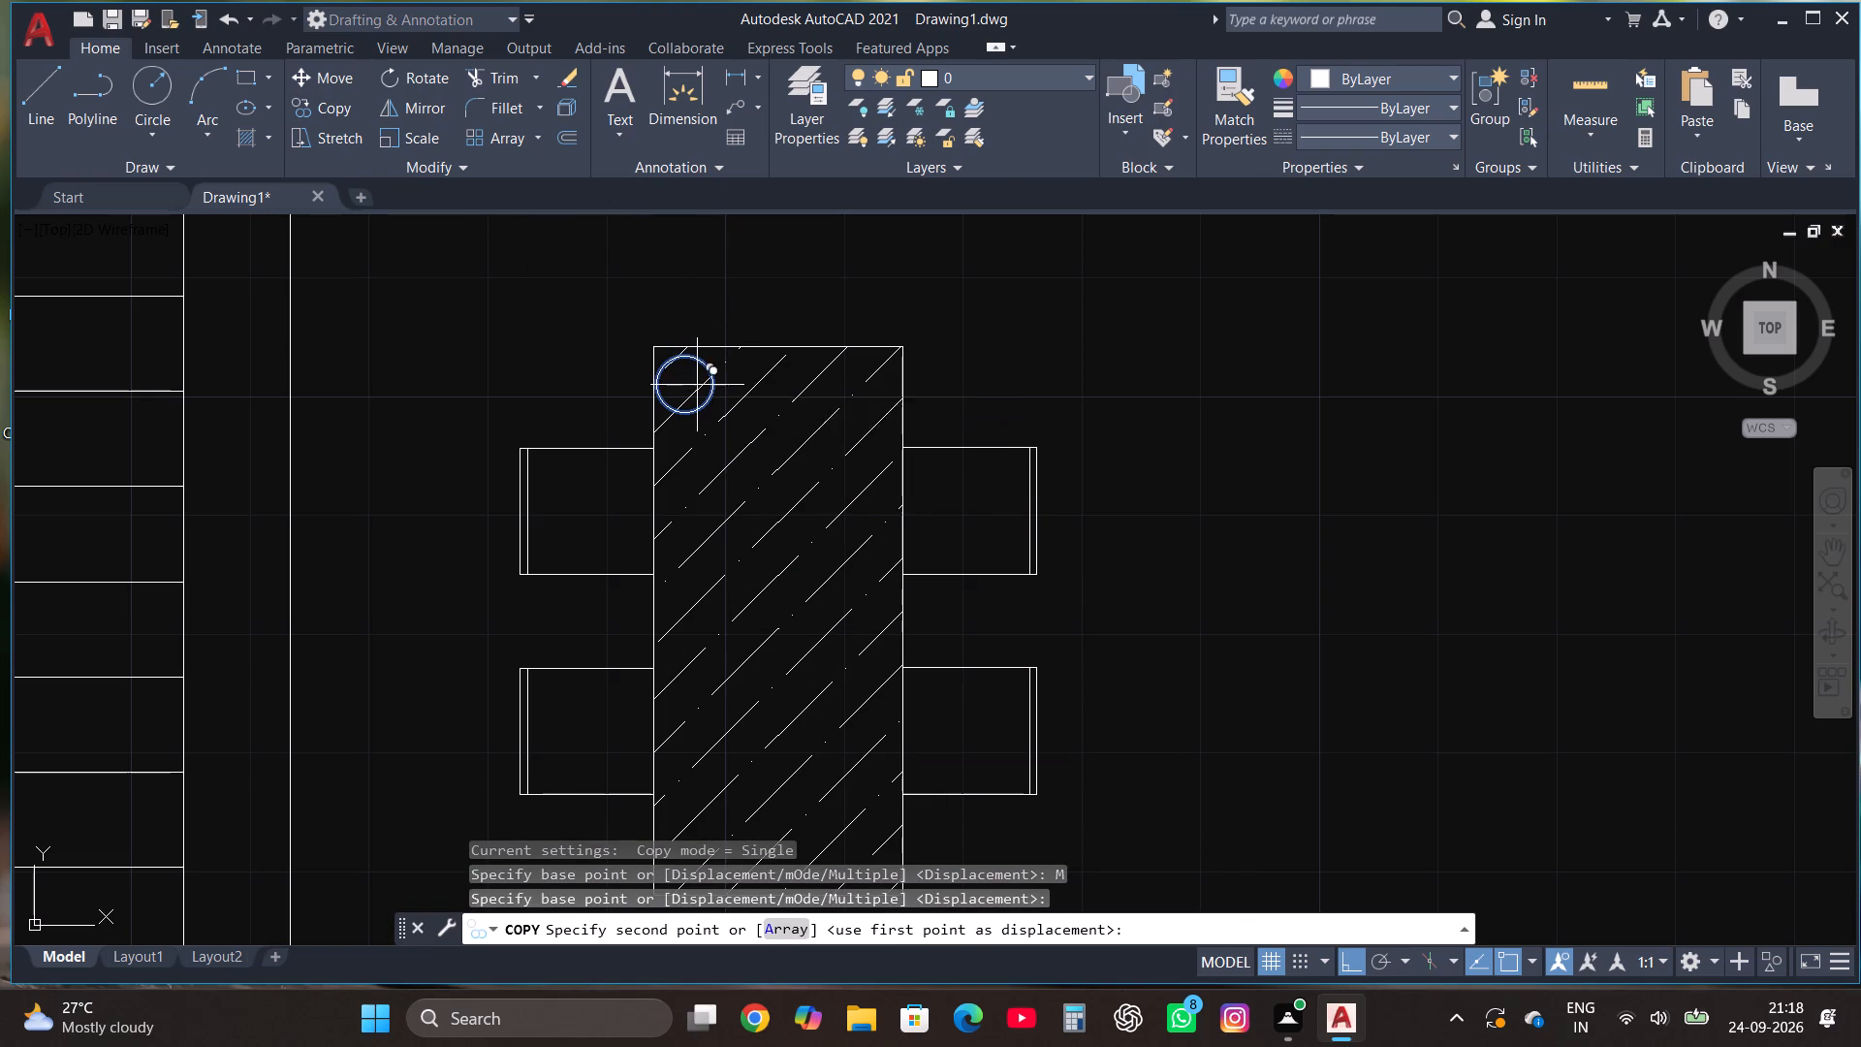
{"action": "left_click", "coordinate": [872, 381]}
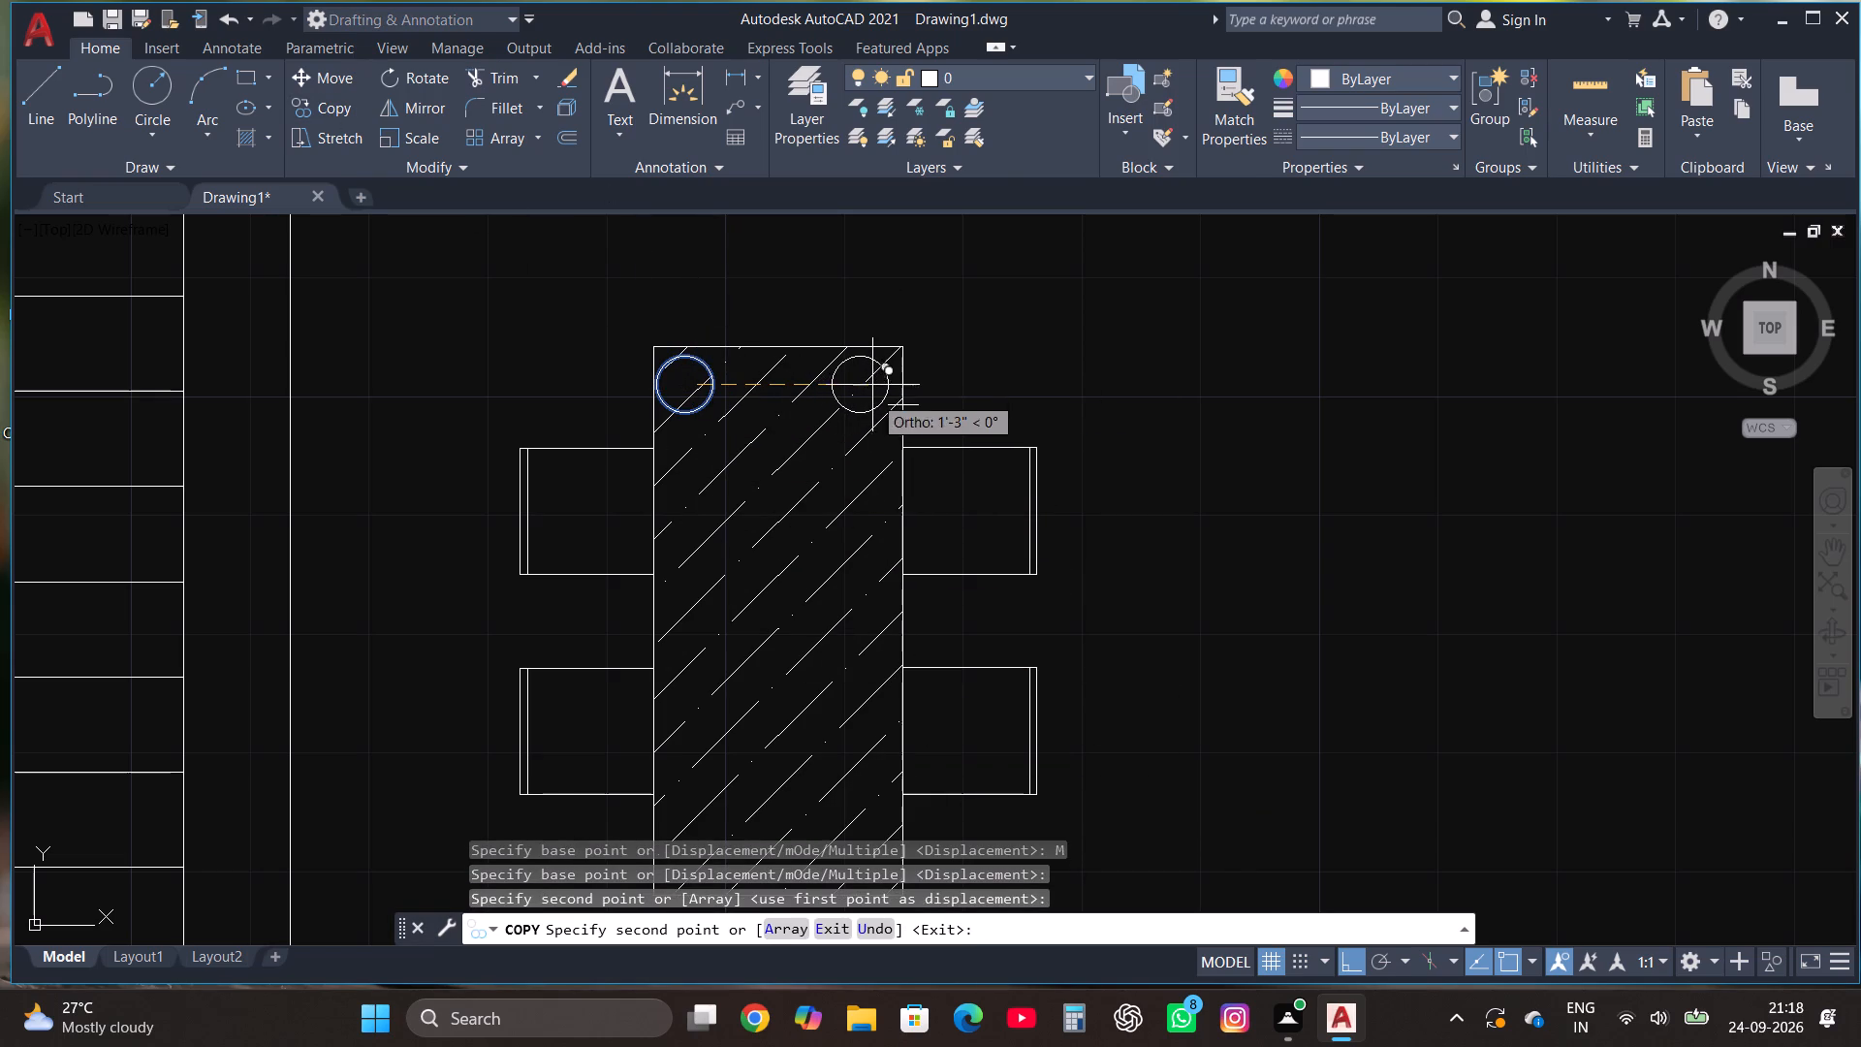
{"action": "scroll", "coordinate": [863, 472], "scroll_direction": "down", "scroll_amount": 1}
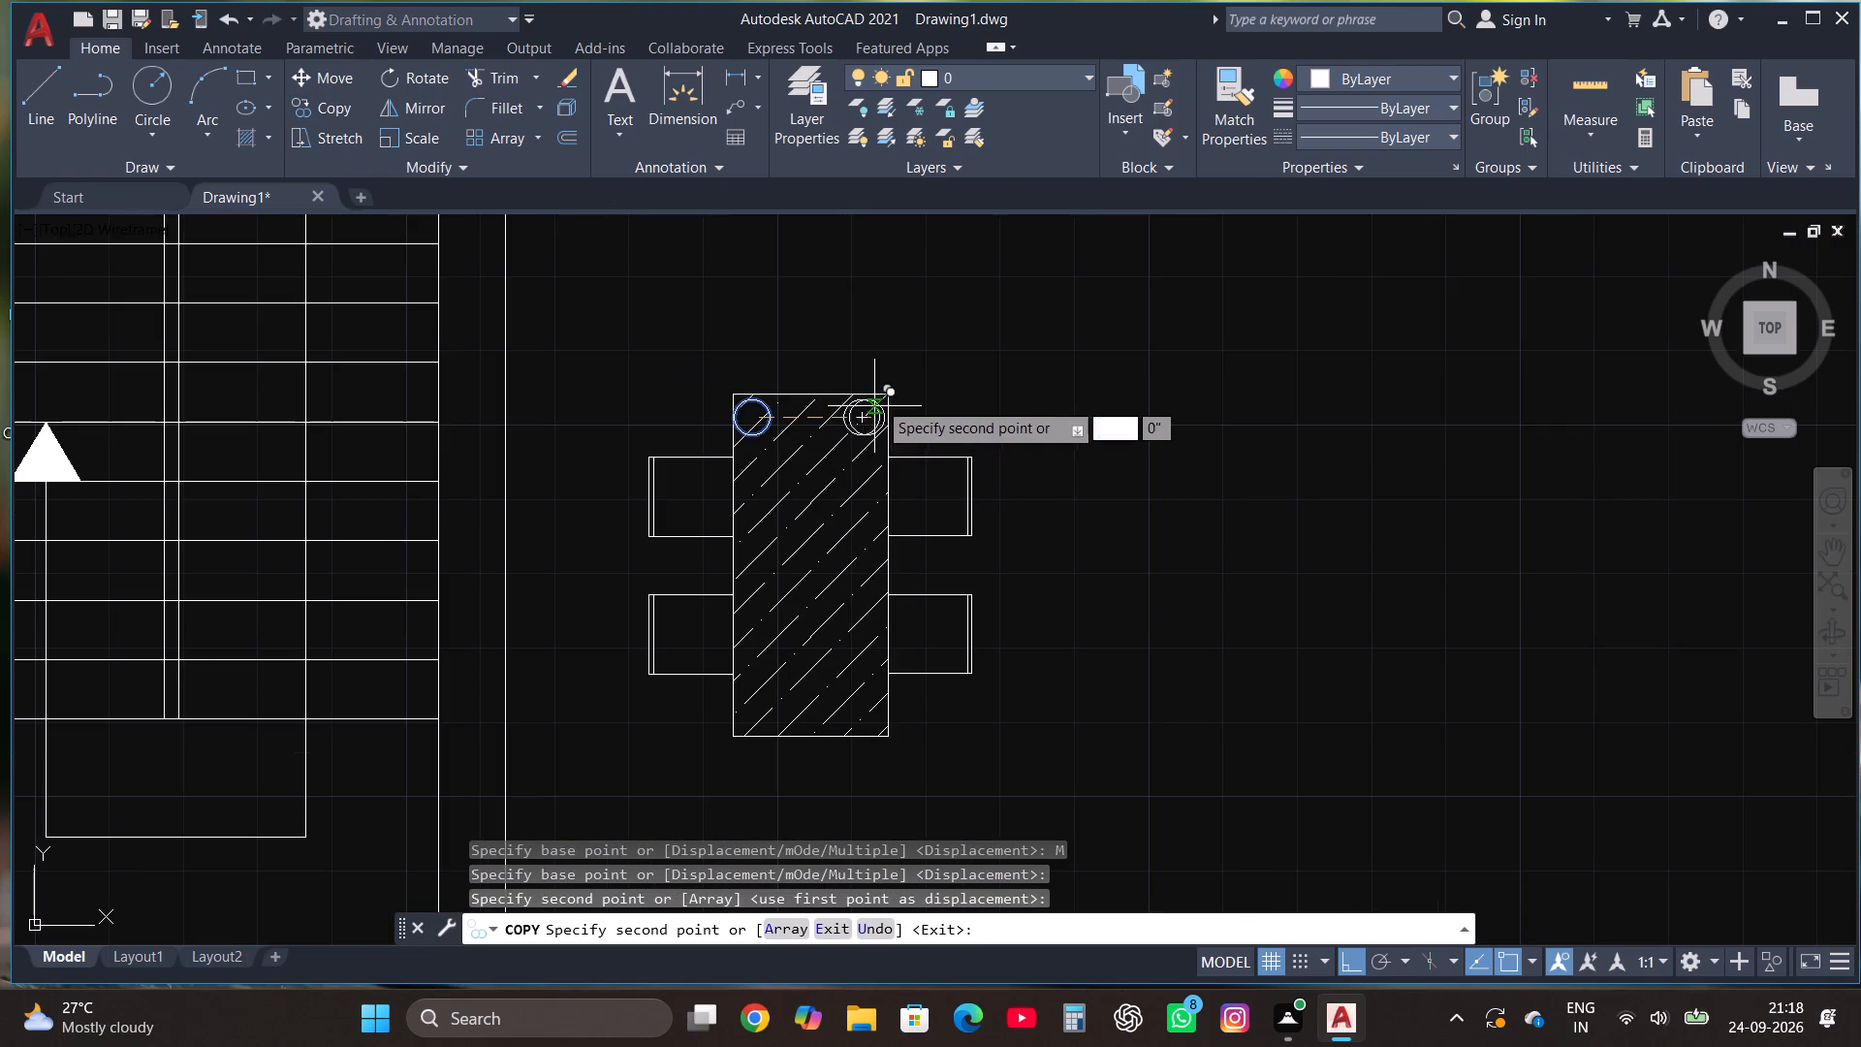
{"action": "key", "text": "F8"}
{"action": "scroll", "coordinate": [755, 721], "scroll_direction": "up", "scroll_amount": 2}
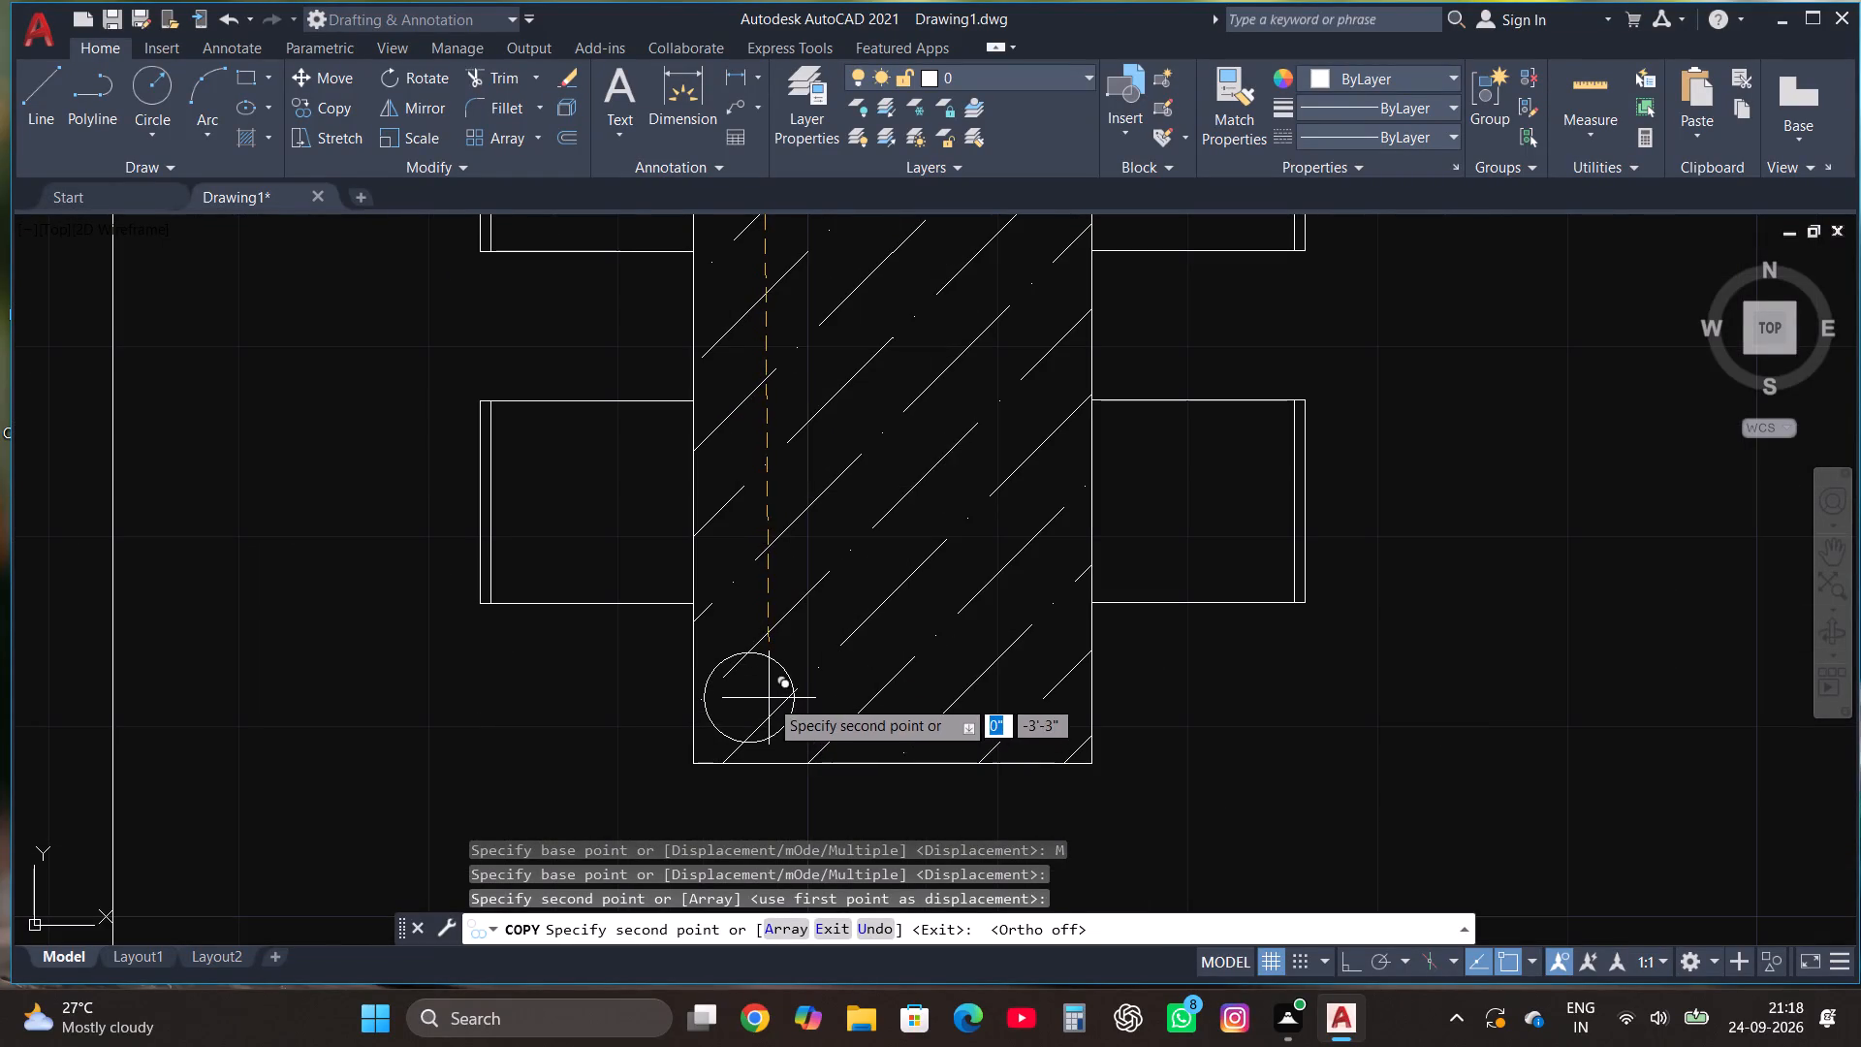
{"action": "left_click", "coordinate": [769, 698]}
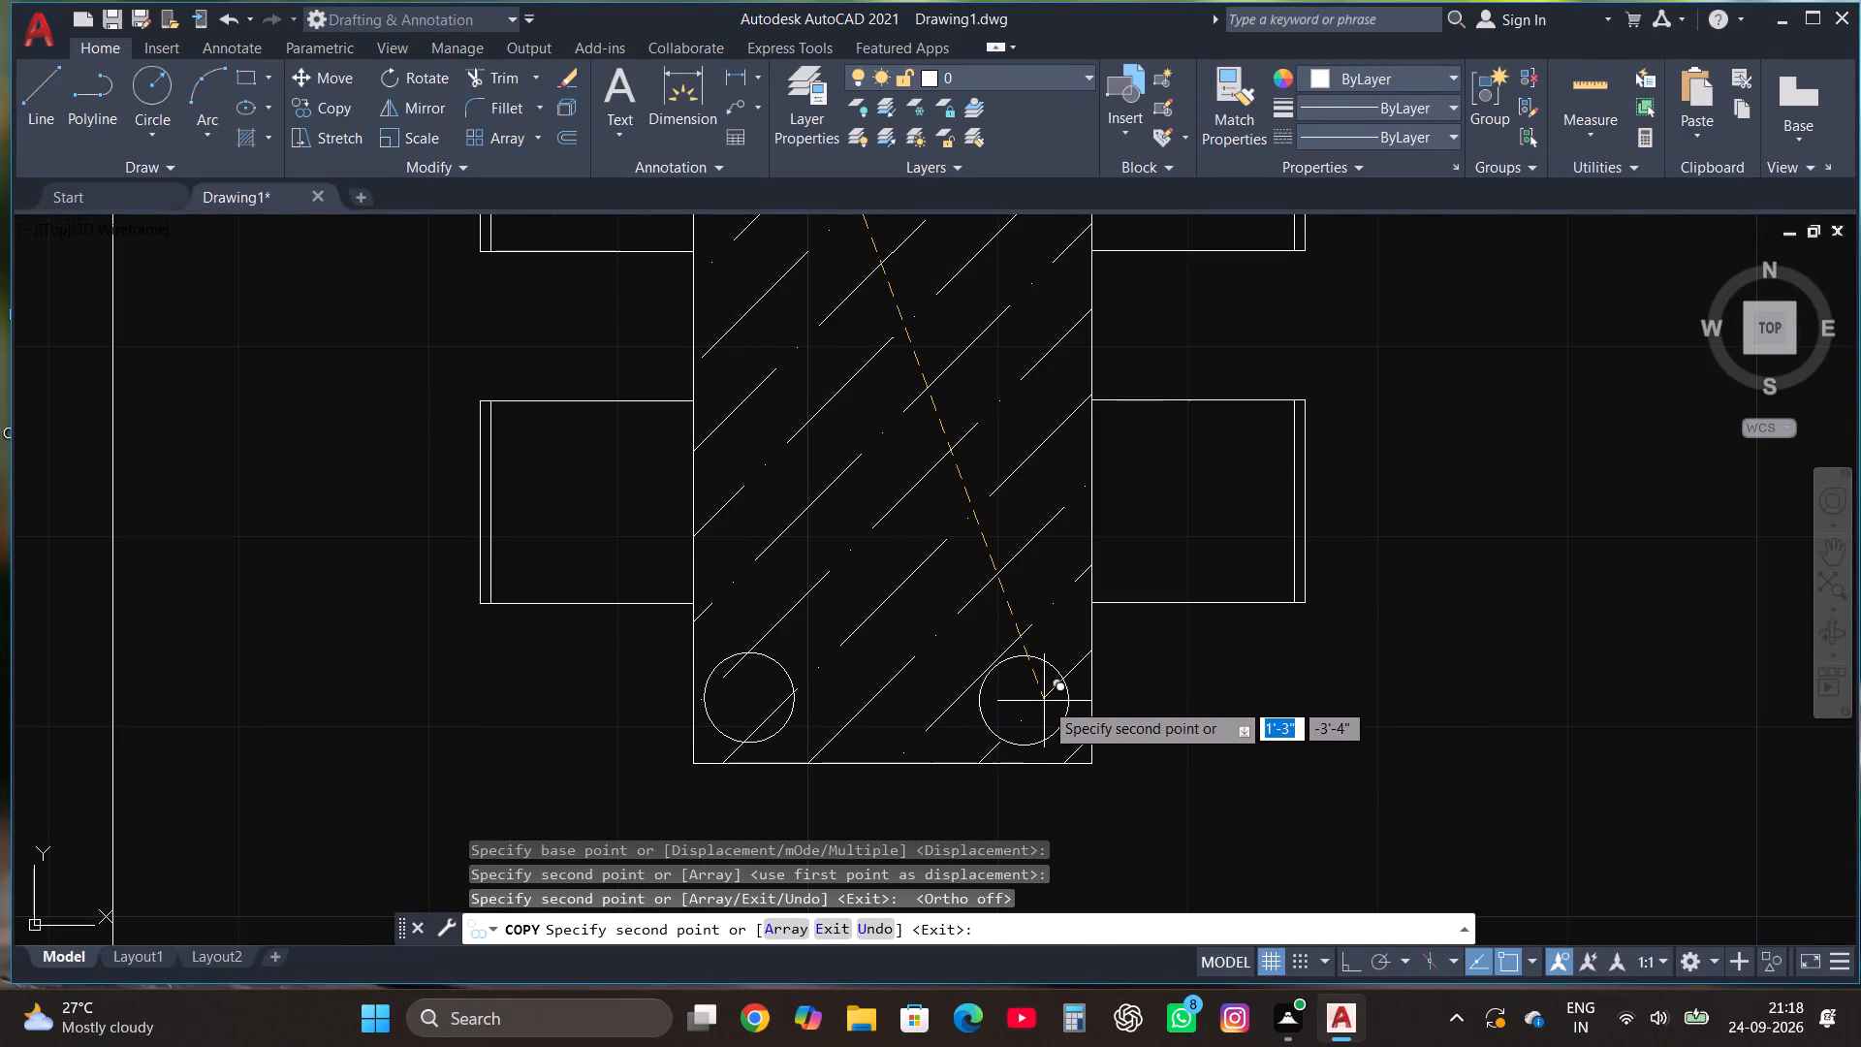
{"action": "left_click", "coordinate": [1044, 701]}
{"action": "key", "text": "Escape"}
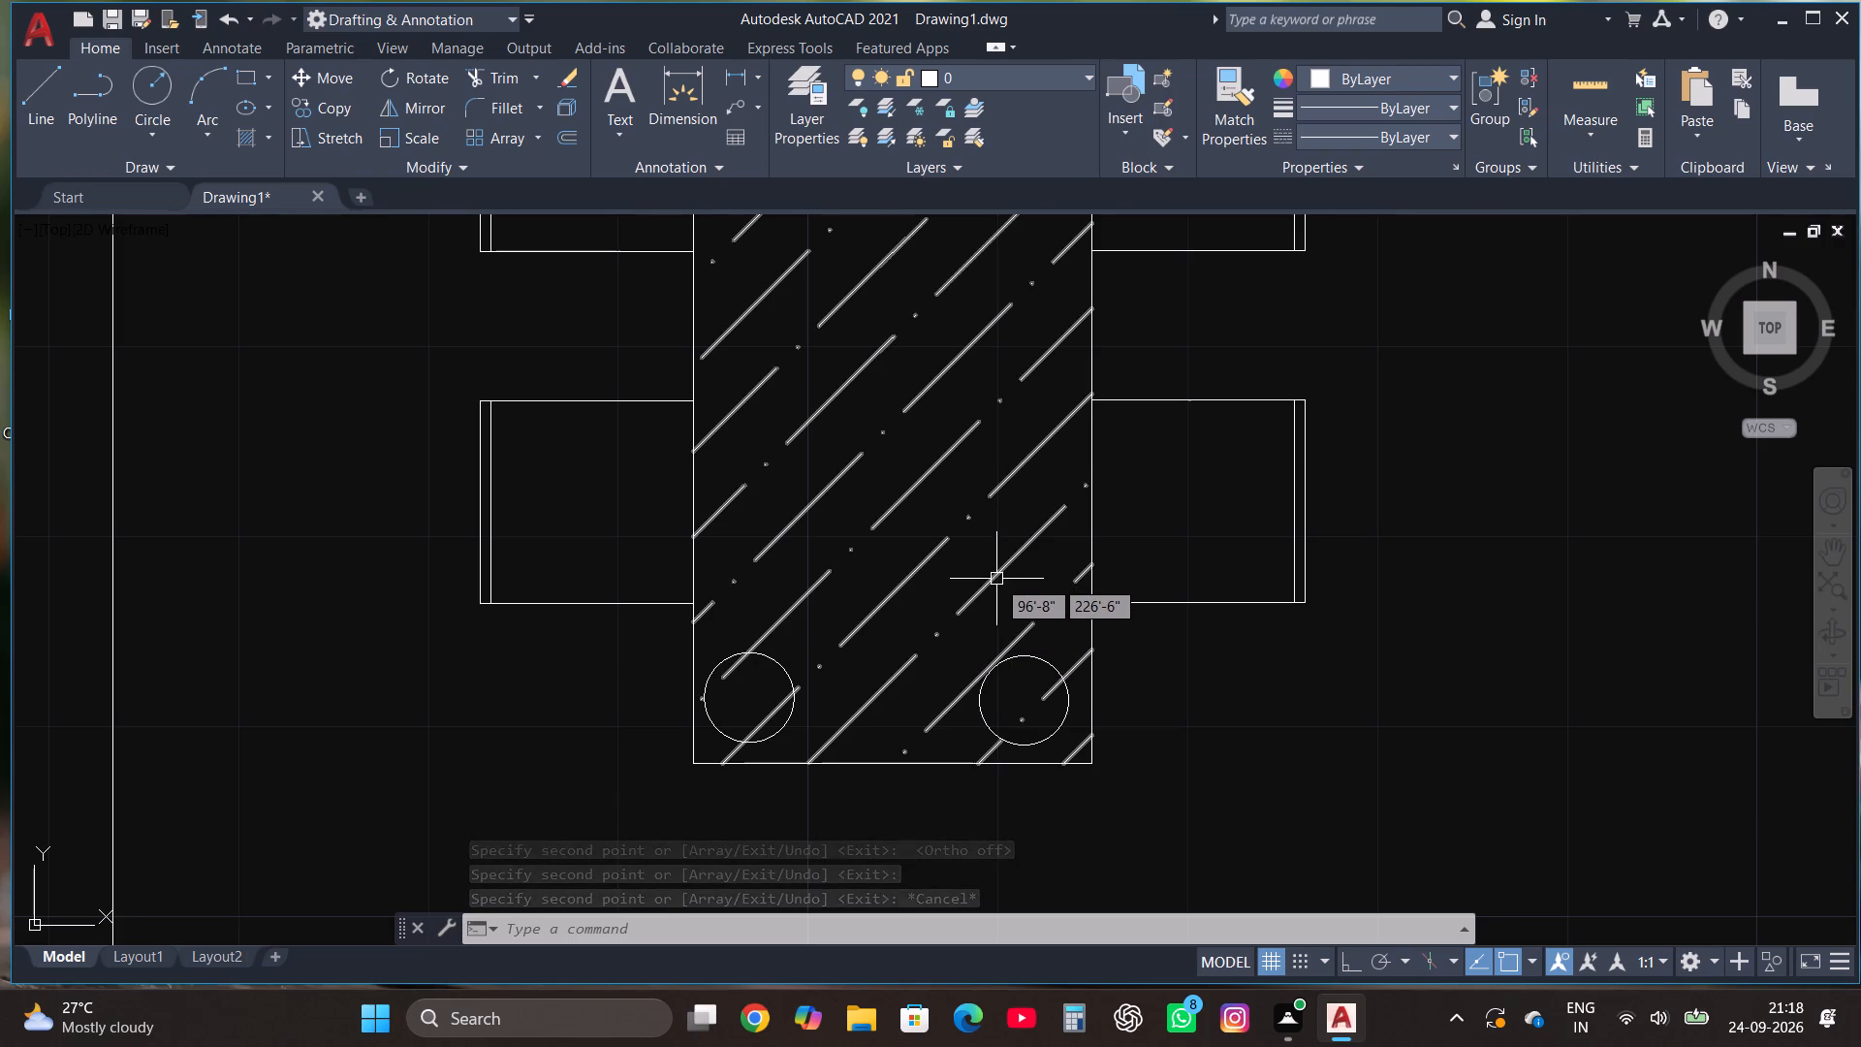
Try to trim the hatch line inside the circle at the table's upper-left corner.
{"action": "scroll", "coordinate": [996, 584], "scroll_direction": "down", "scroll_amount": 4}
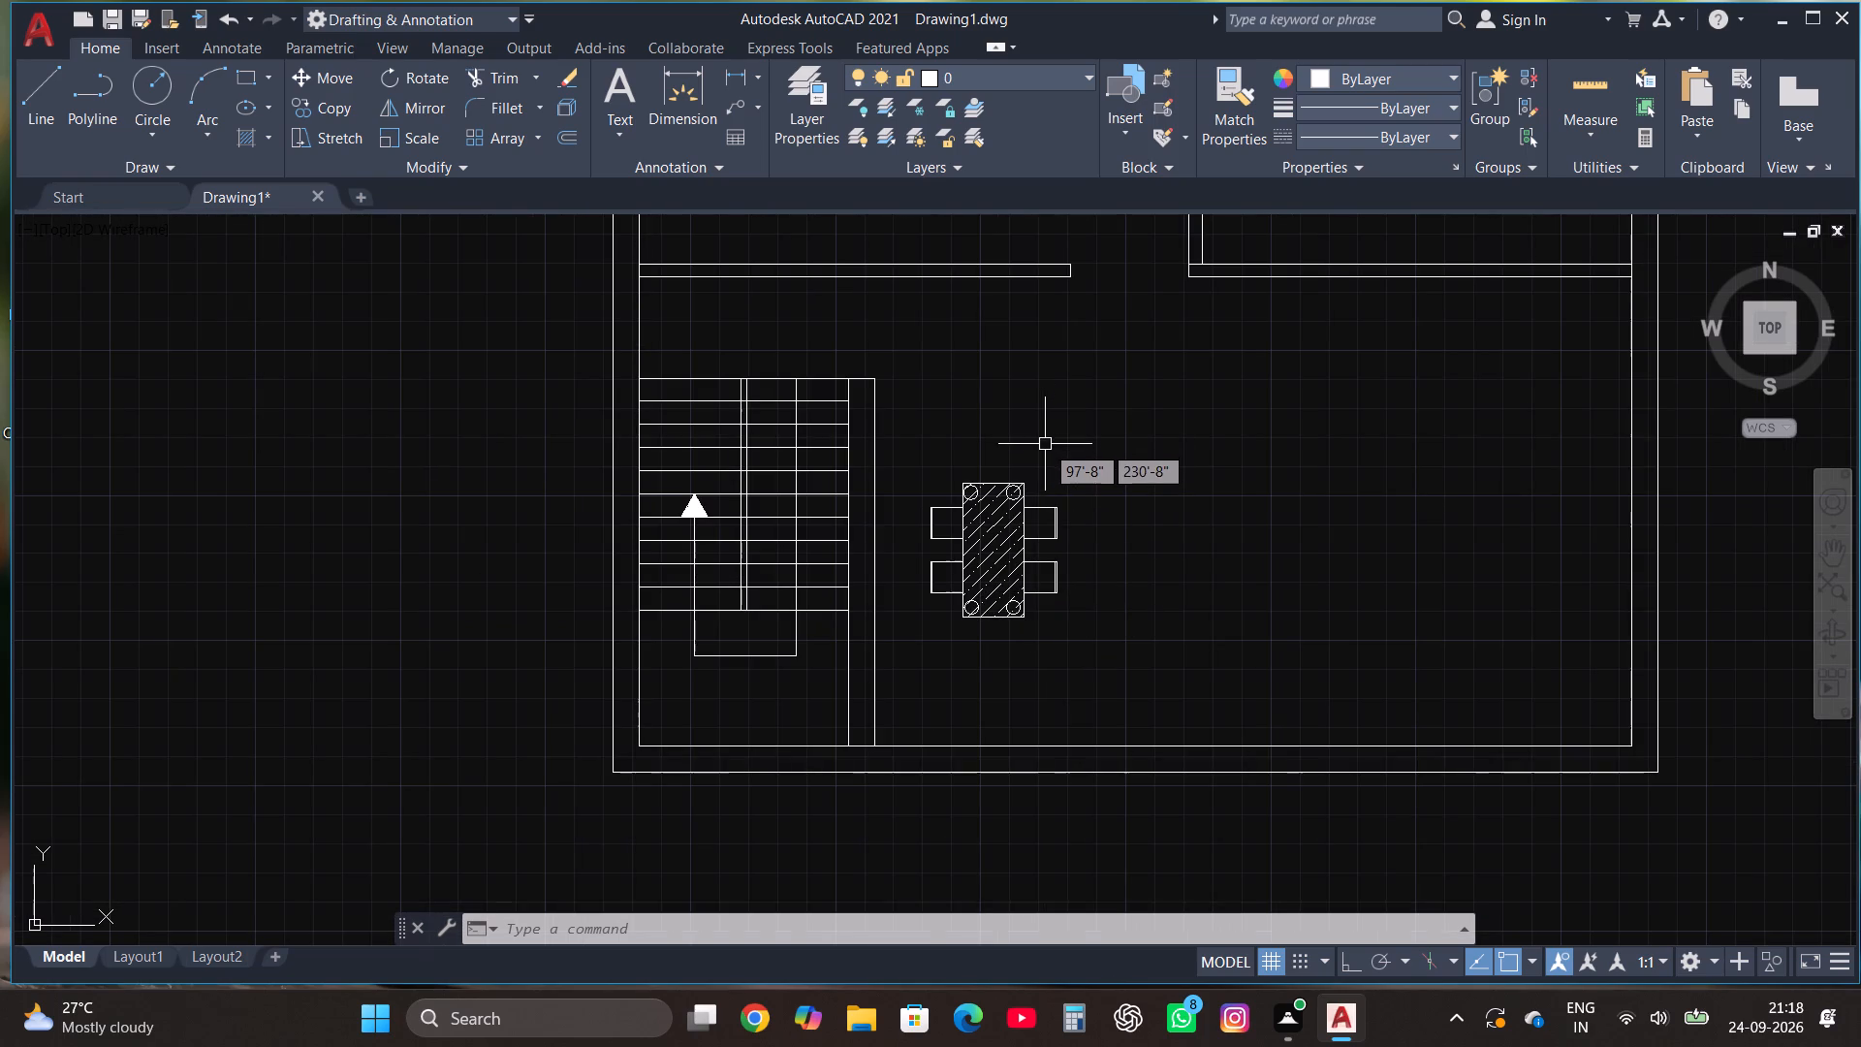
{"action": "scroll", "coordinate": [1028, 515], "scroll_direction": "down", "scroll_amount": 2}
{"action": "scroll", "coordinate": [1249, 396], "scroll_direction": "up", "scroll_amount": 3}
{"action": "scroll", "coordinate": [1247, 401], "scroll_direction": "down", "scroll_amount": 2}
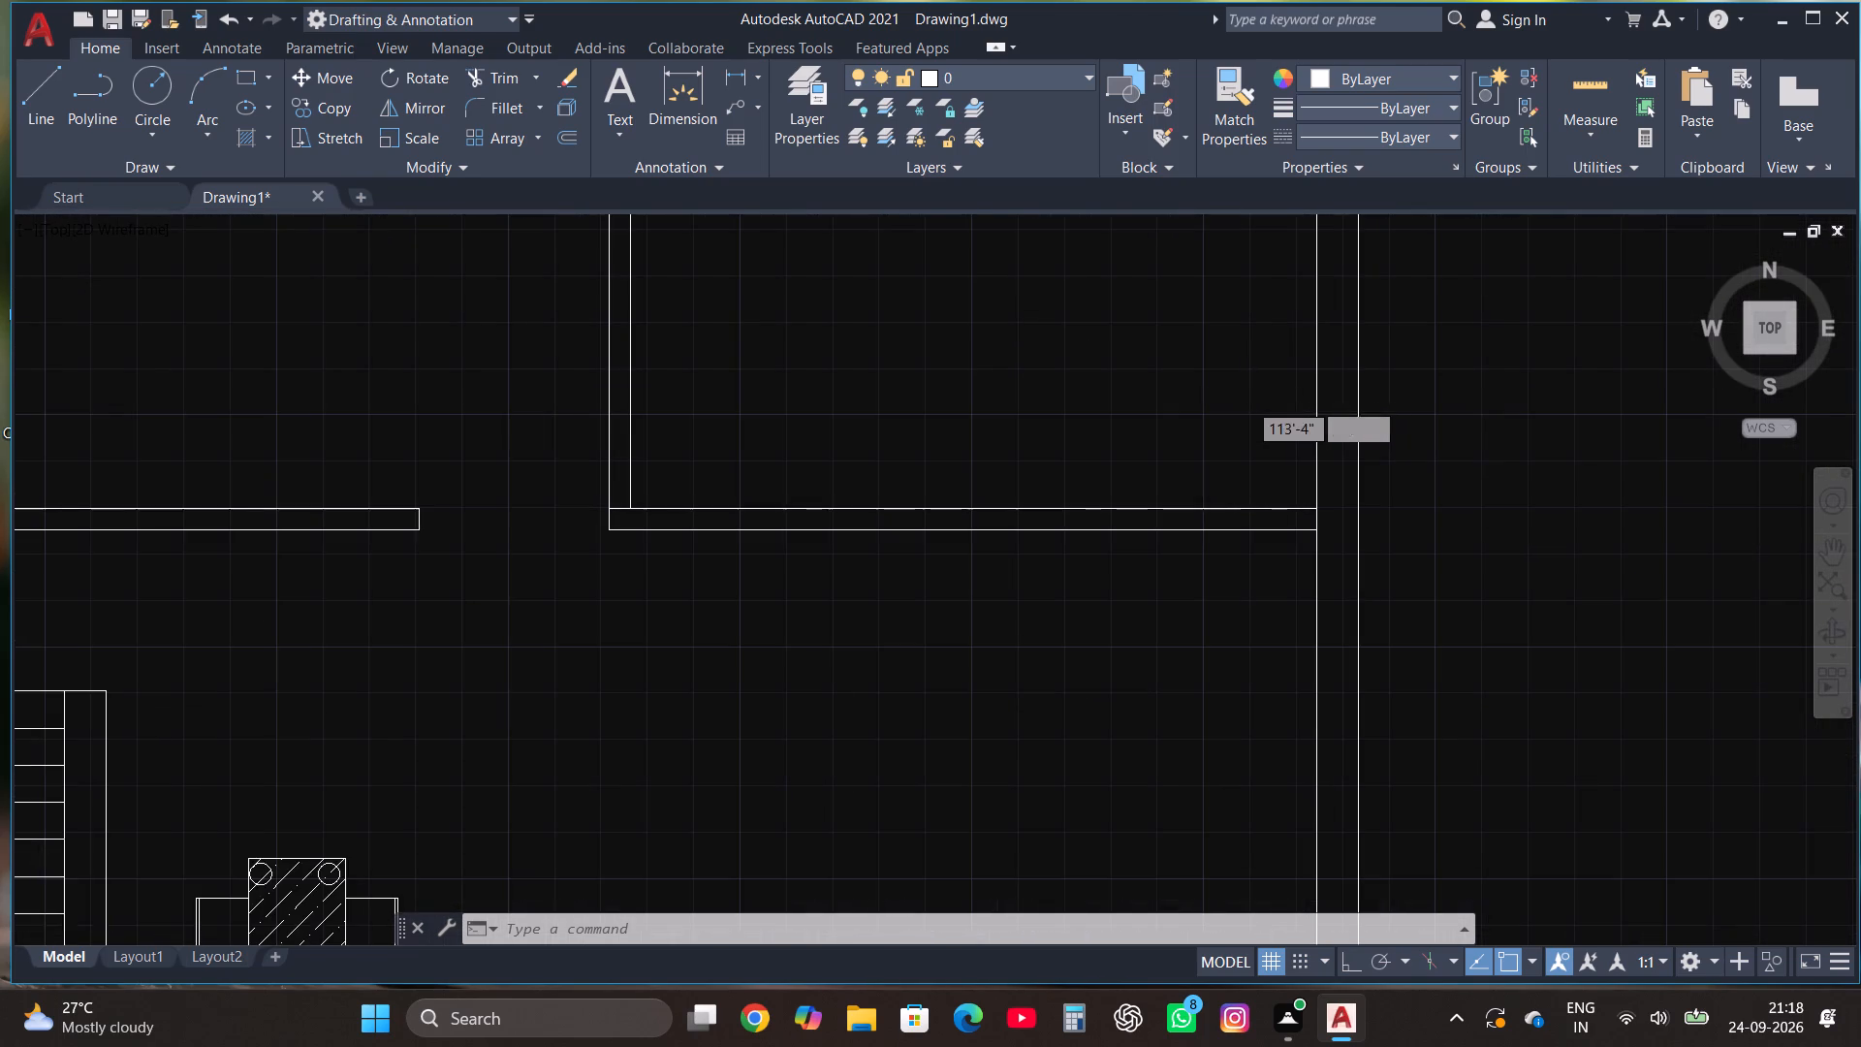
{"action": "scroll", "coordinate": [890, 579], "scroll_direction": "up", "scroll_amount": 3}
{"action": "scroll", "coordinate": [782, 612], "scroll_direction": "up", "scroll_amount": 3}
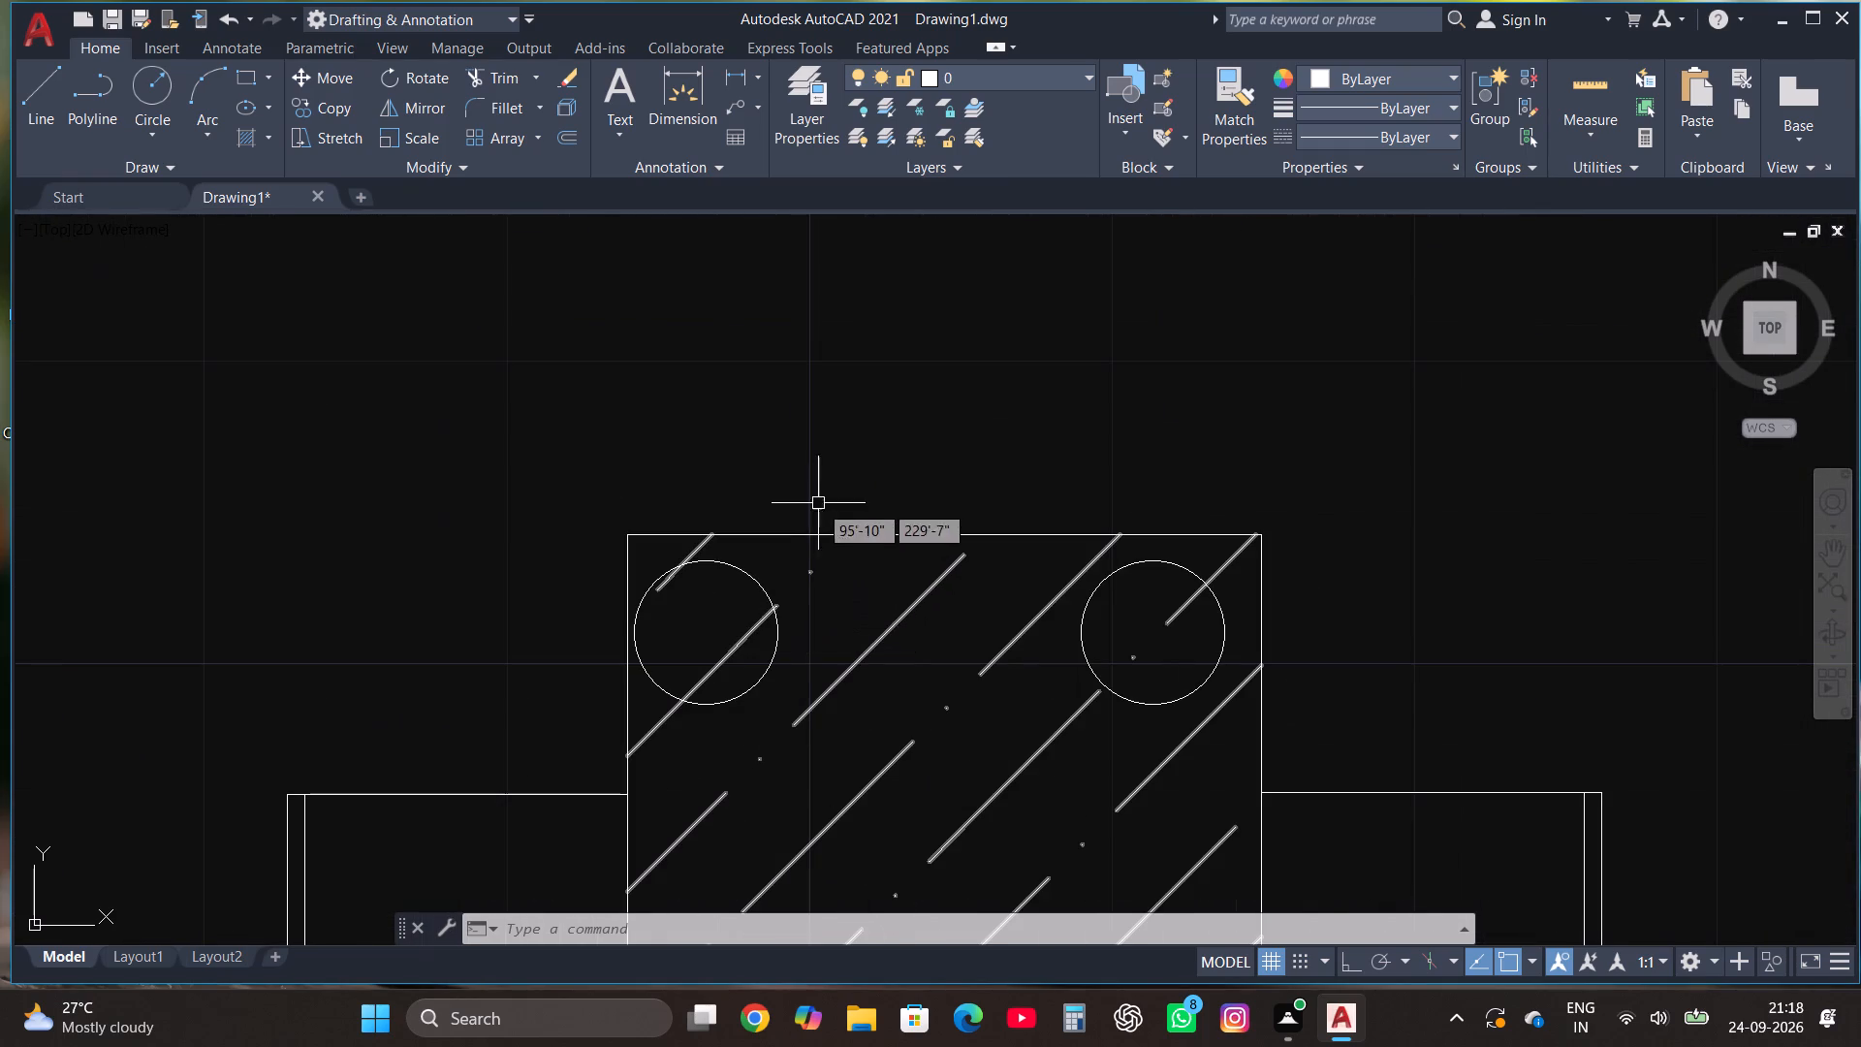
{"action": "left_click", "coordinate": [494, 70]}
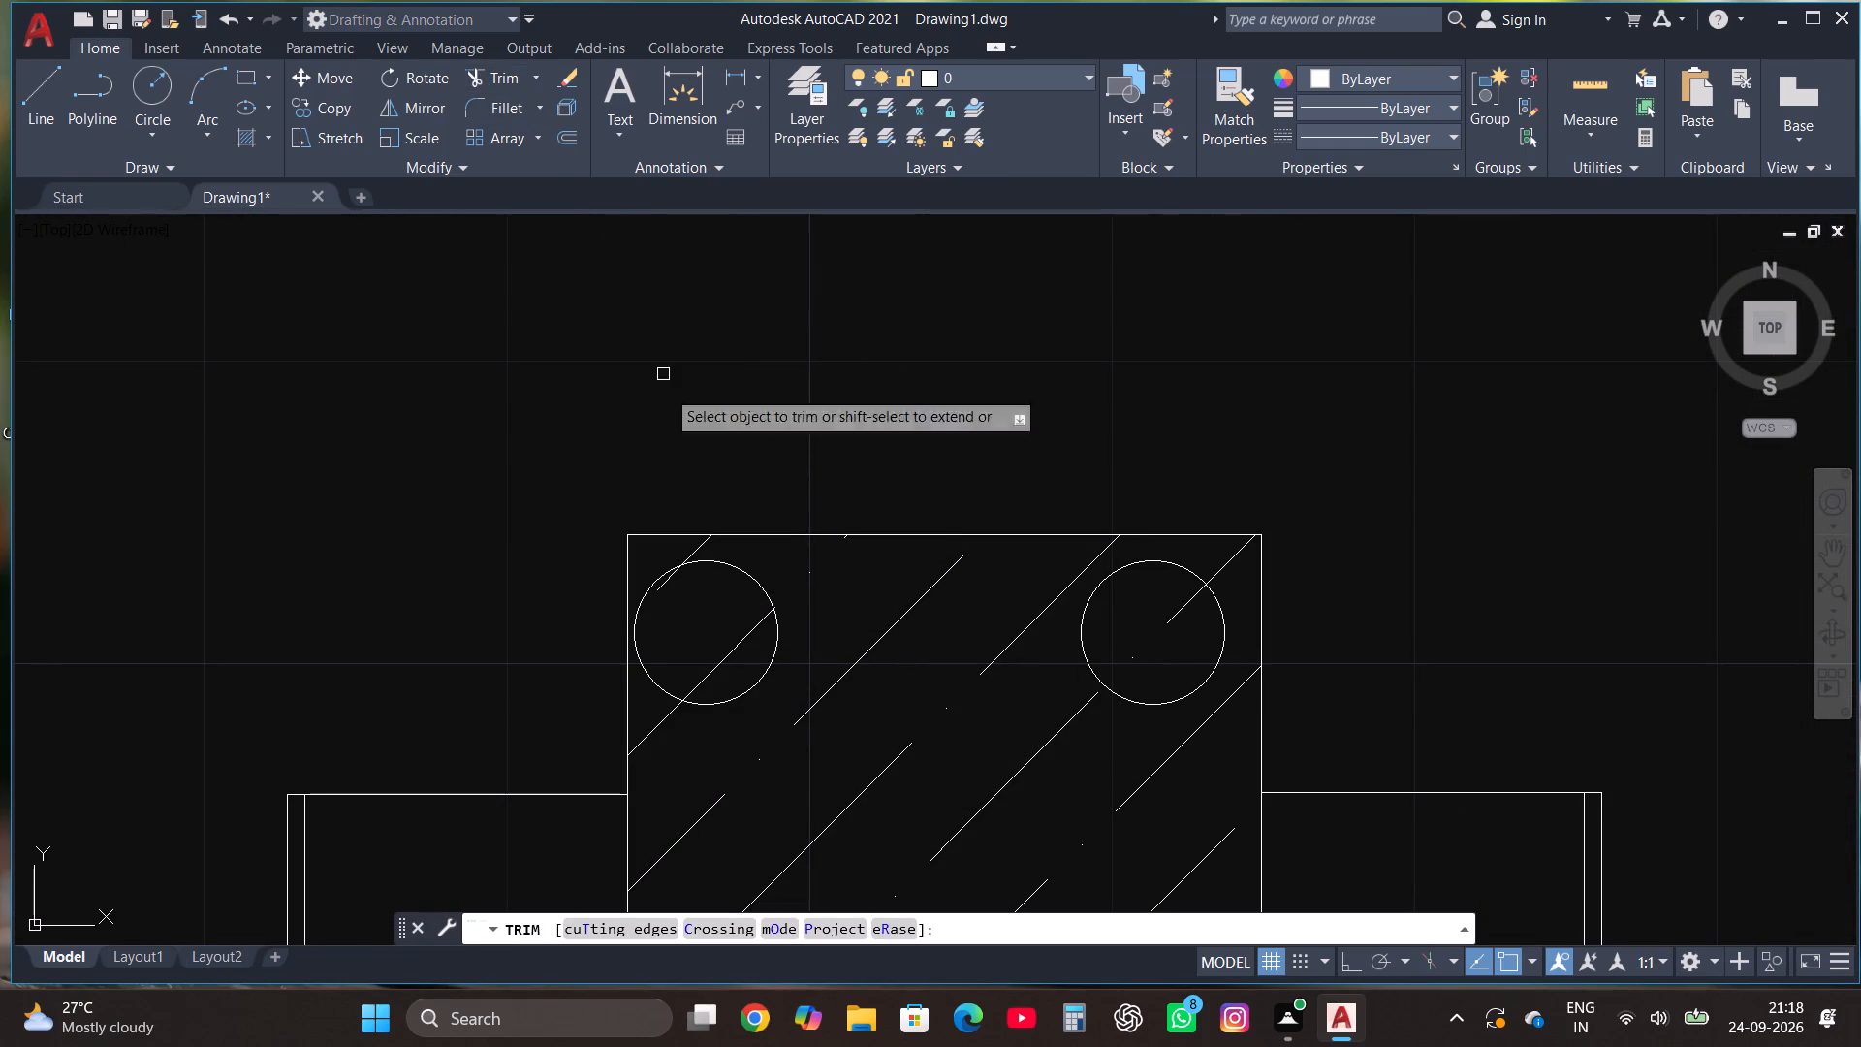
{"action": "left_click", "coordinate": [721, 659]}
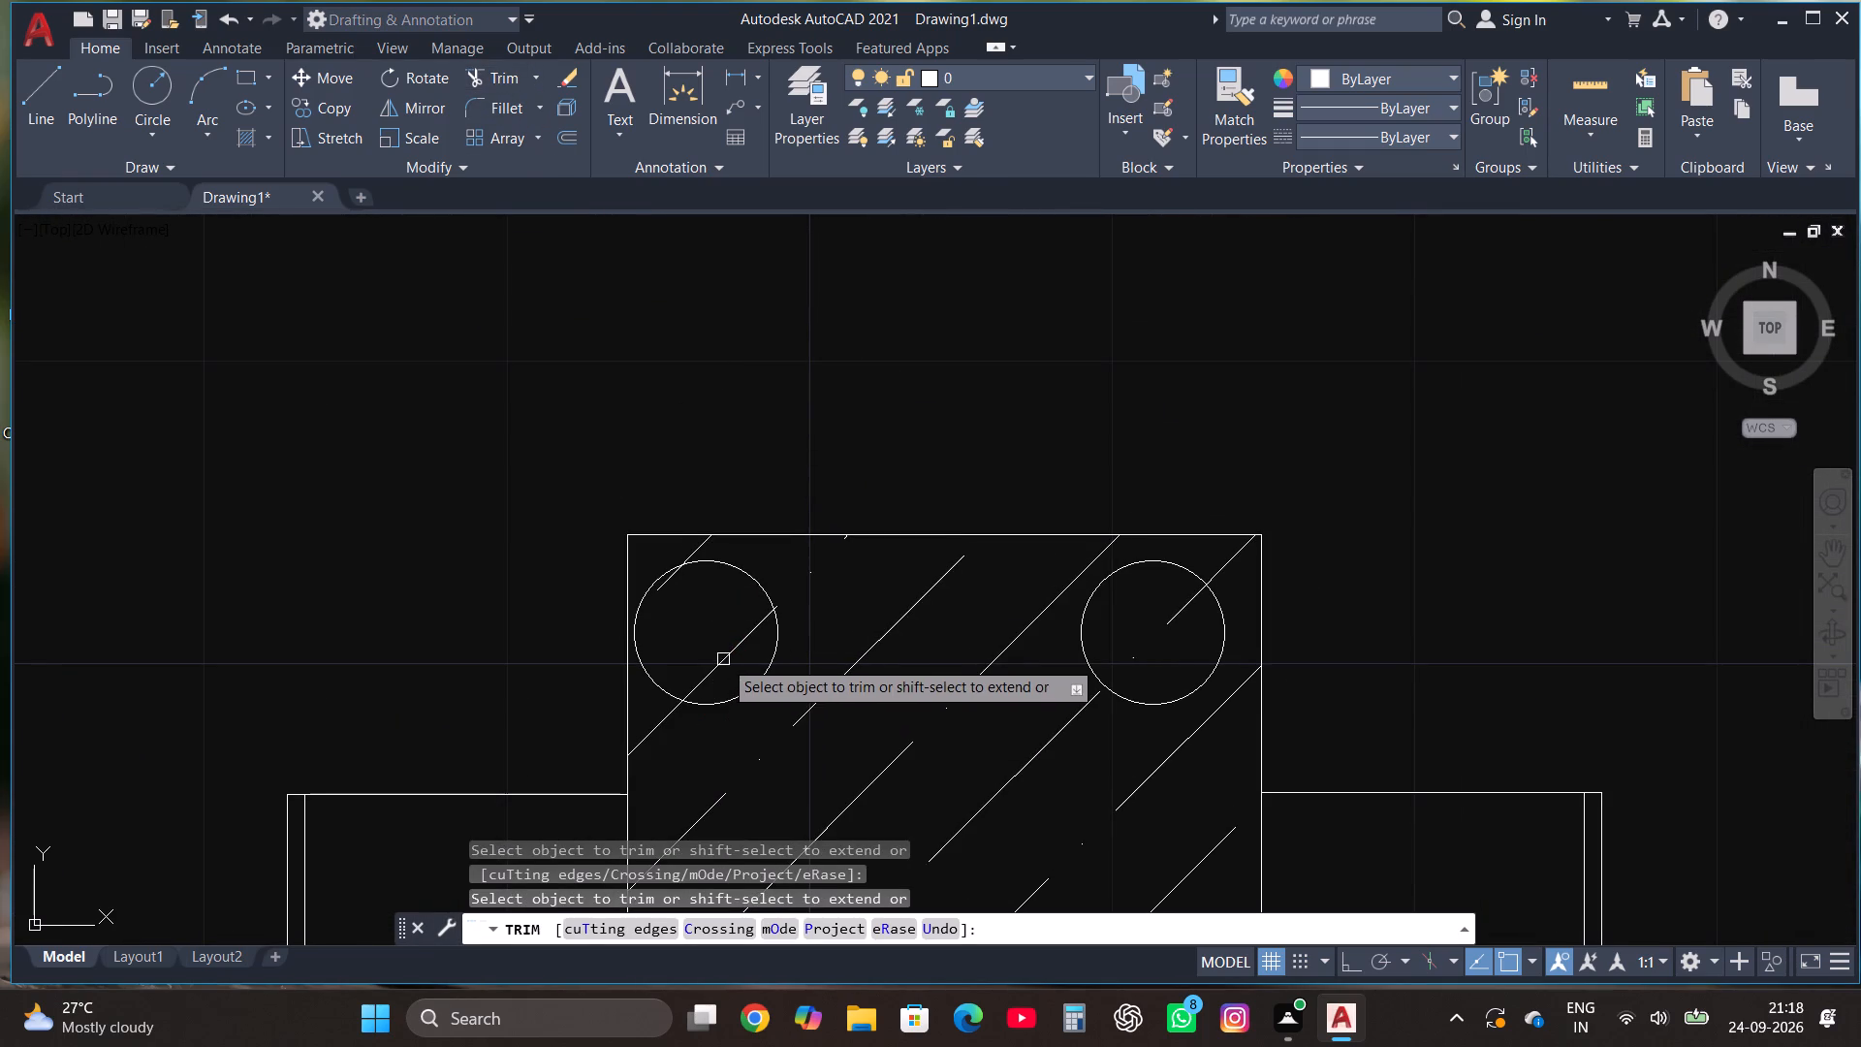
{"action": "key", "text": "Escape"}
Trim the short line crossing the partition junction at the lower-left corner of the right-hand room.
{"action": "scroll", "coordinate": [607, 720], "scroll_direction": "down", "scroll_amount": 3}
{"action": "scroll", "coordinate": [715, 654], "scroll_direction": "down", "scroll_amount": 4}
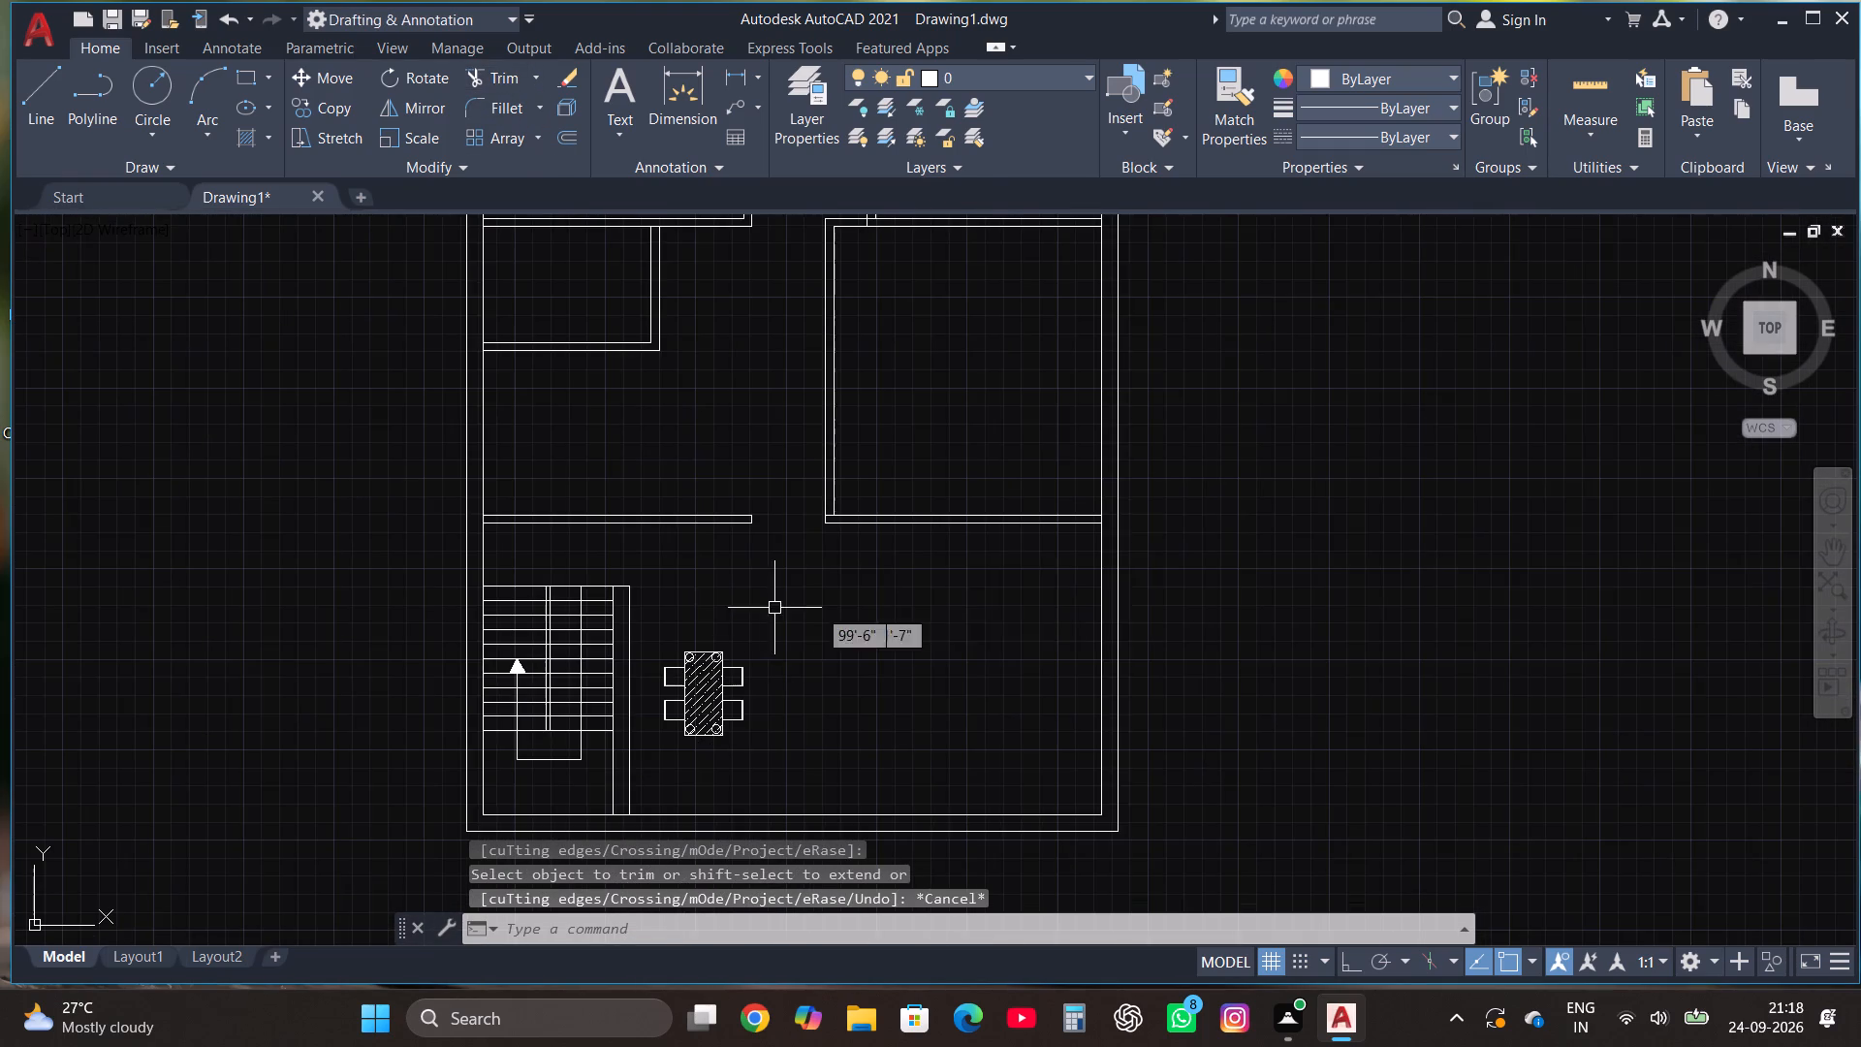
{"action": "scroll", "coordinate": [983, 516], "scroll_direction": "up", "scroll_amount": 2}
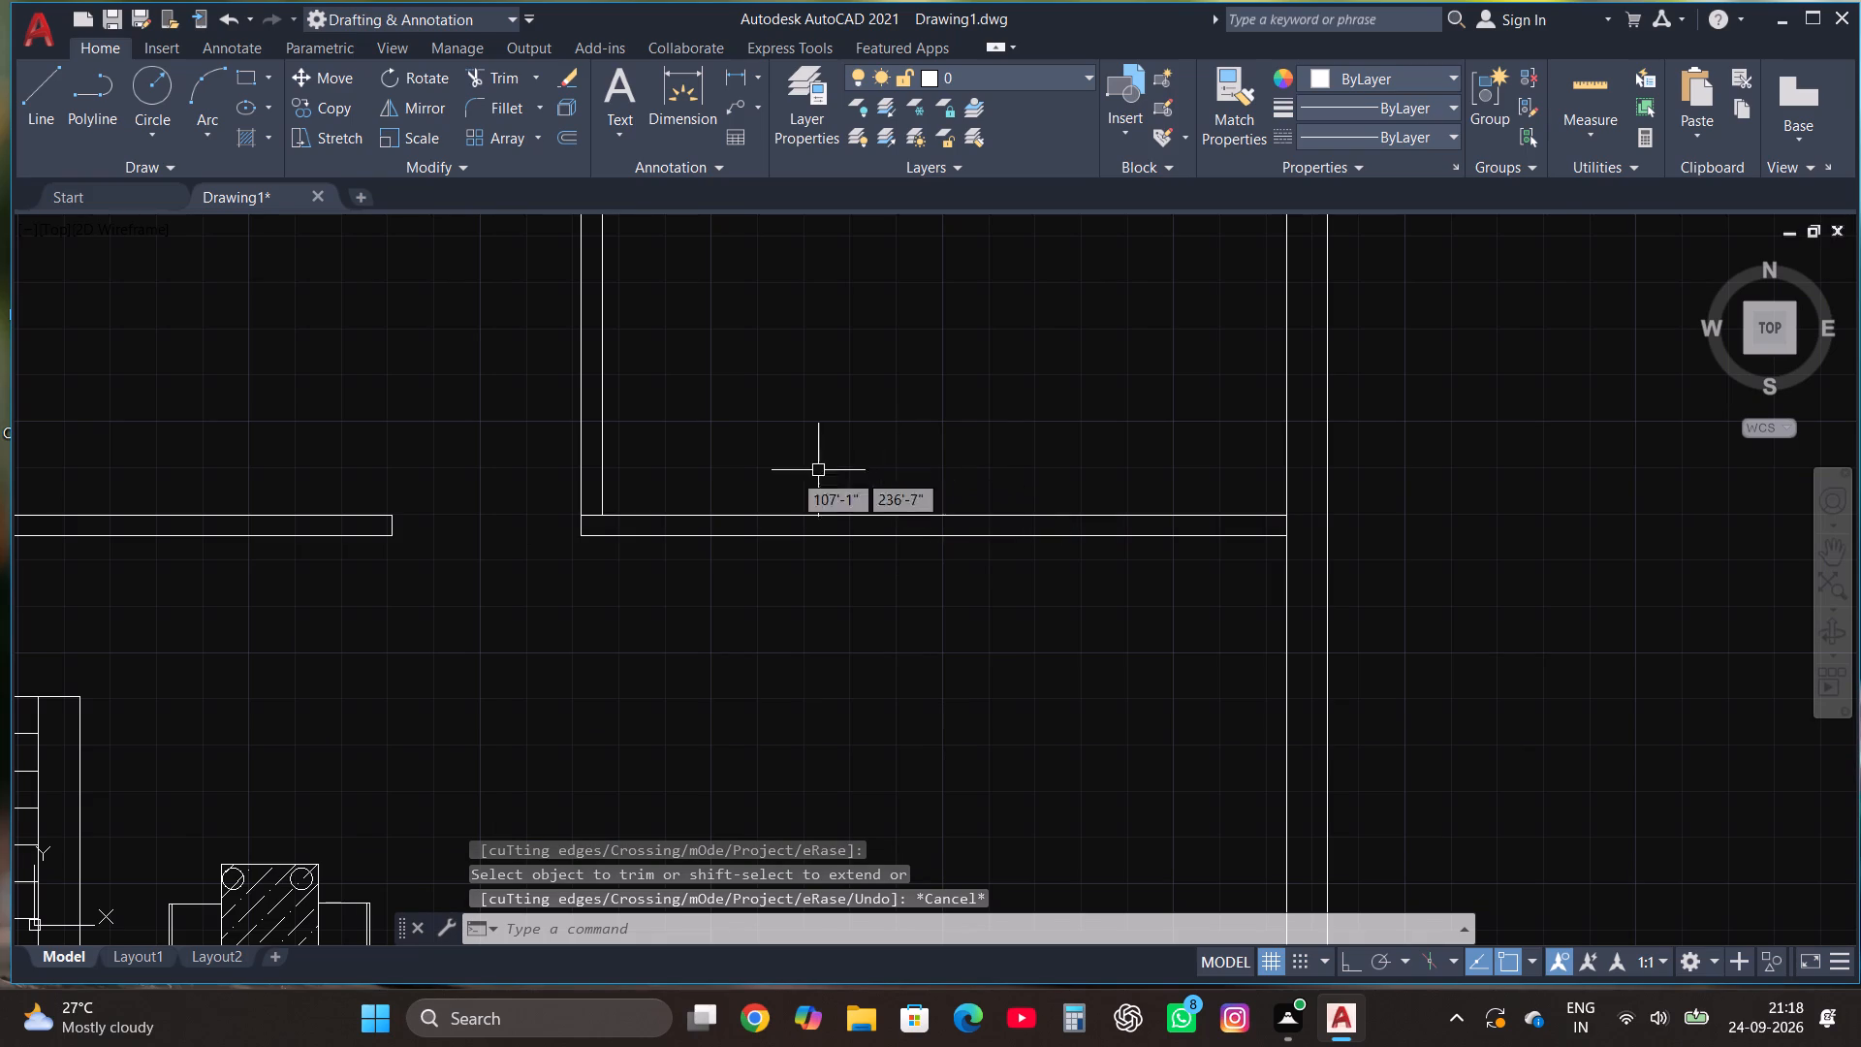
{"action": "left_click", "coordinate": [507, 74]}
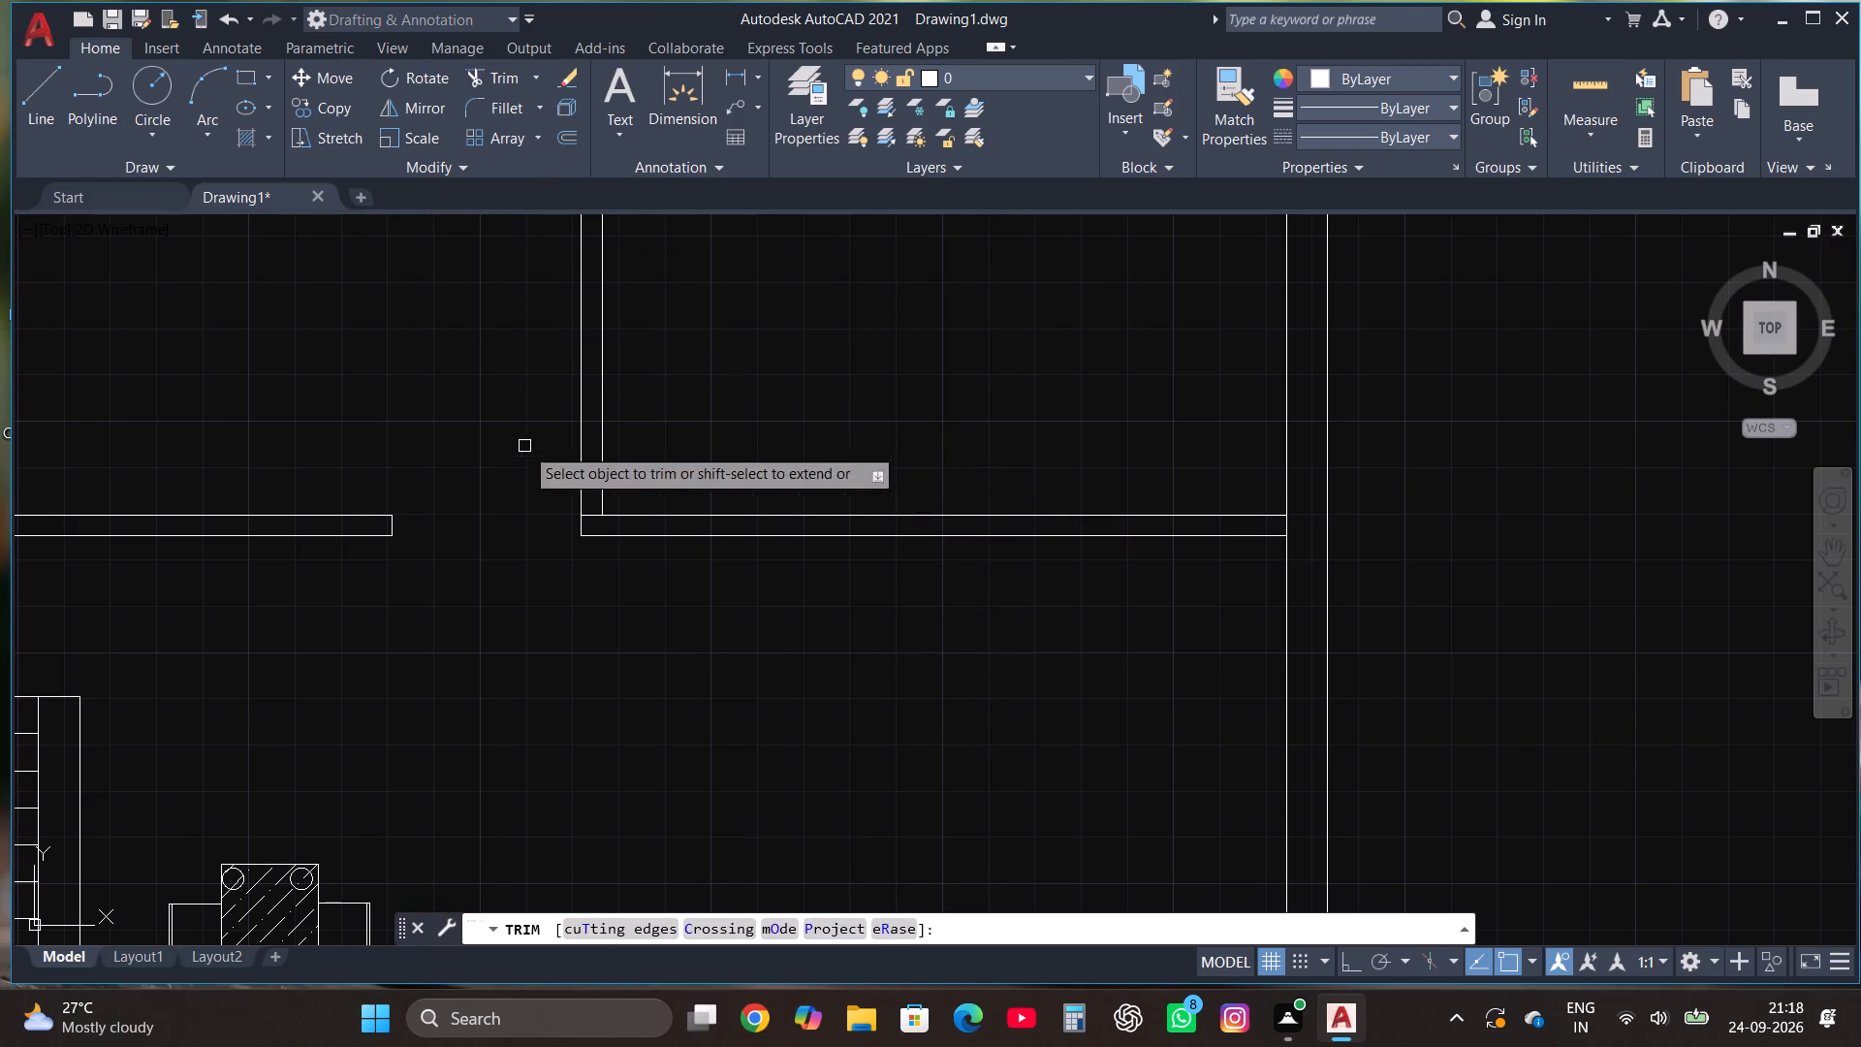
{"action": "left_click", "coordinate": [587, 512]}
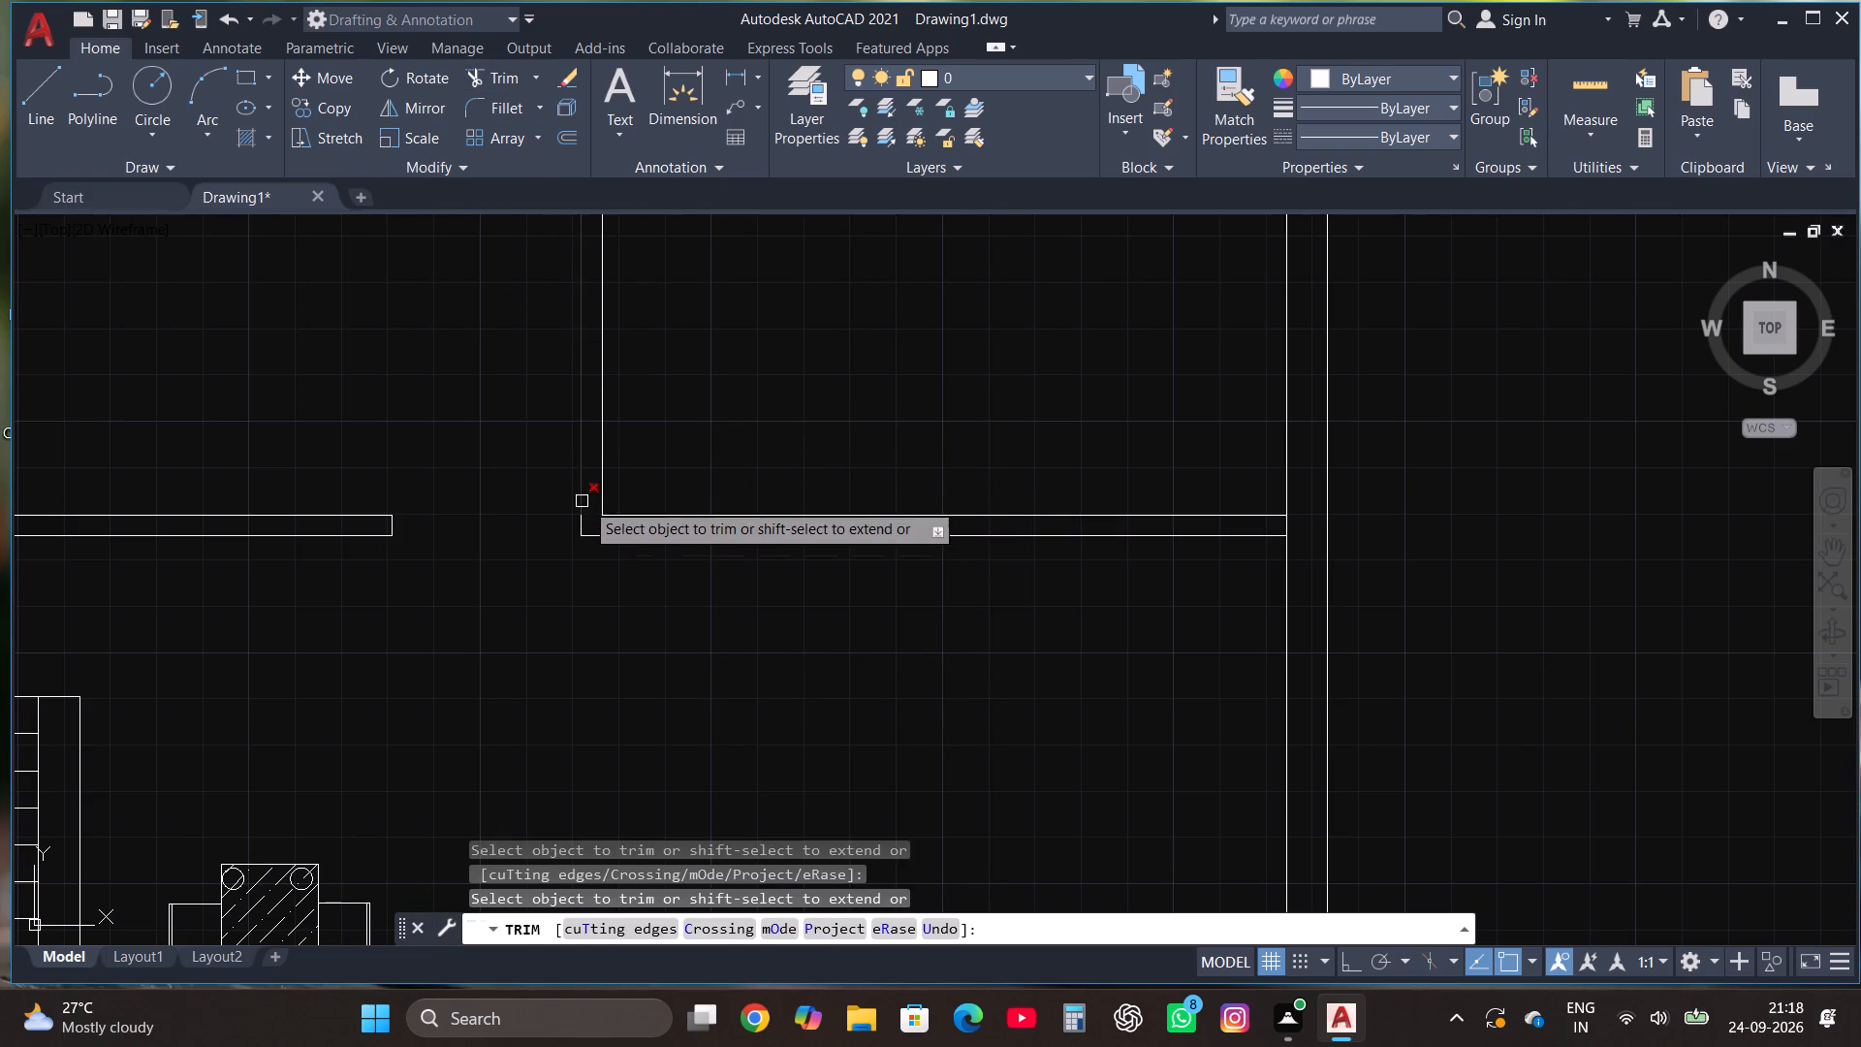
{"action": "key", "text": "Escape"}
Draw a horizontal rectangle about 1'-3" deep just below the bottom partition of the right-hand room.
{"action": "scroll", "coordinate": [919, 504], "scroll_direction": "down", "scroll_amount": 2}
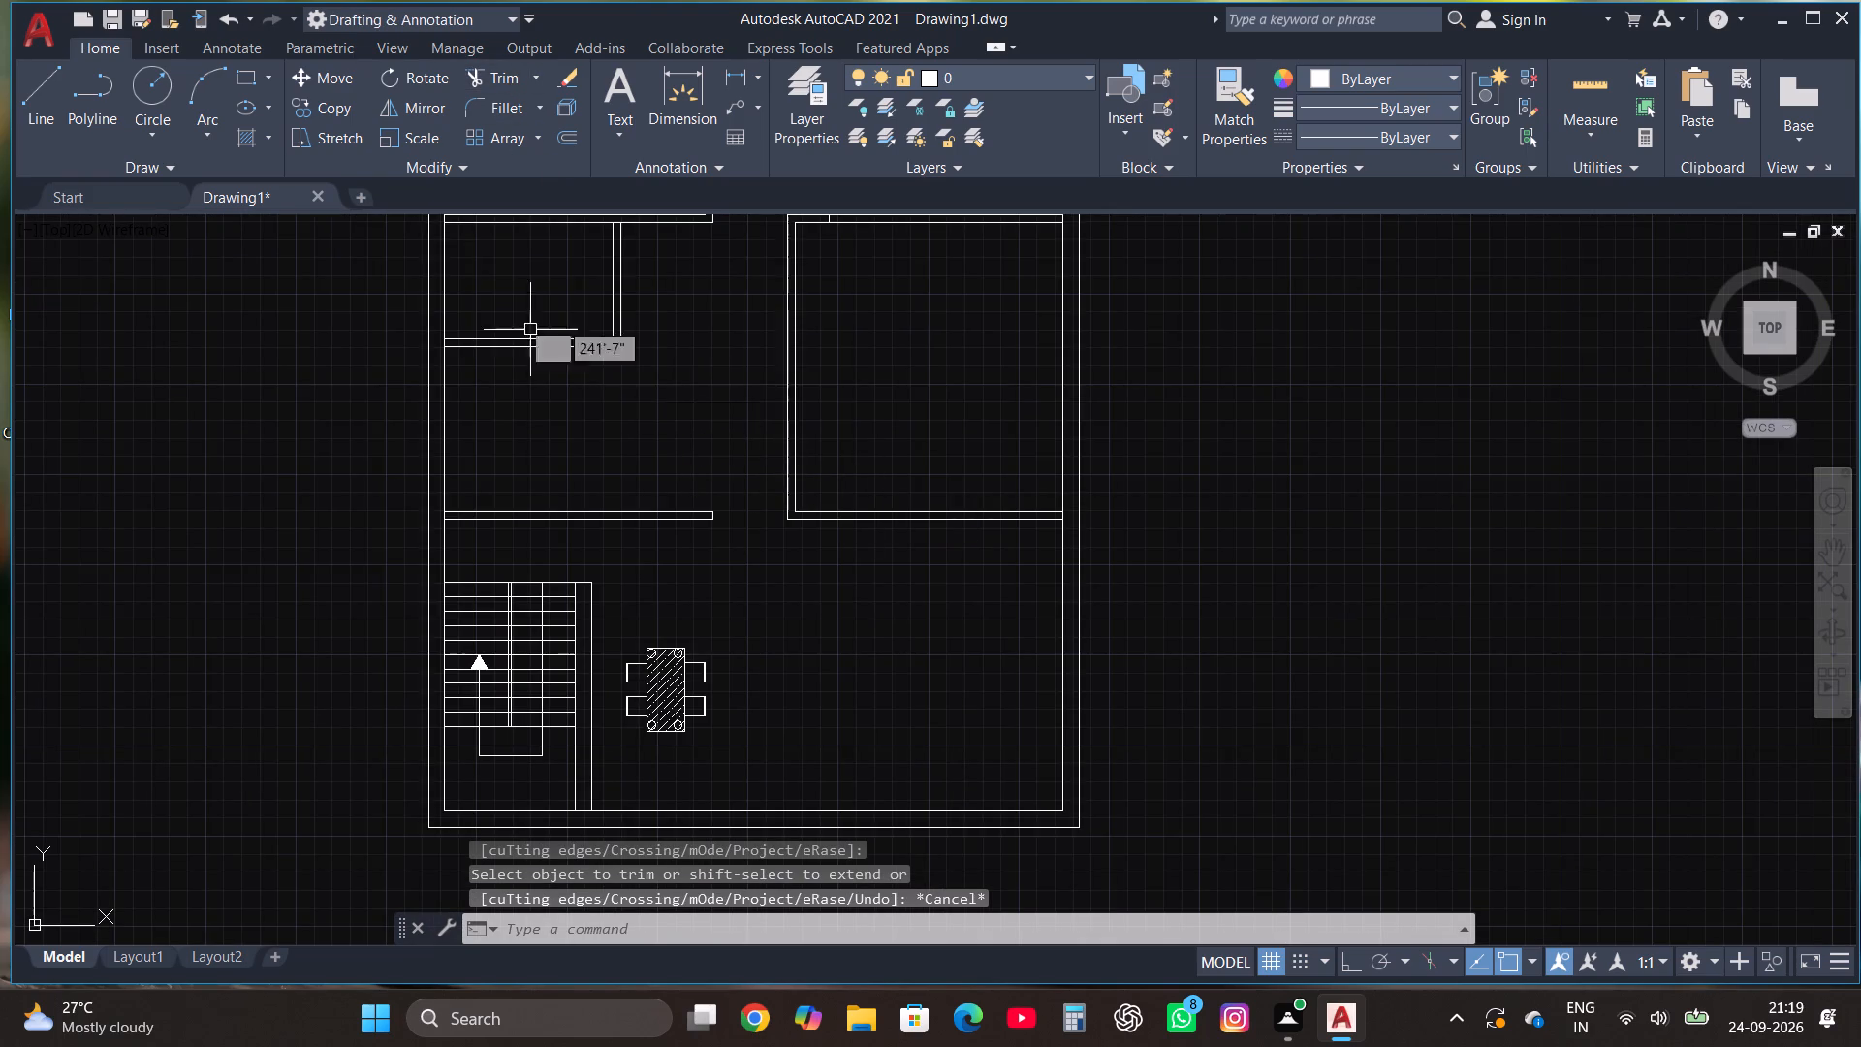
{"action": "left_click", "coordinate": [243, 77]}
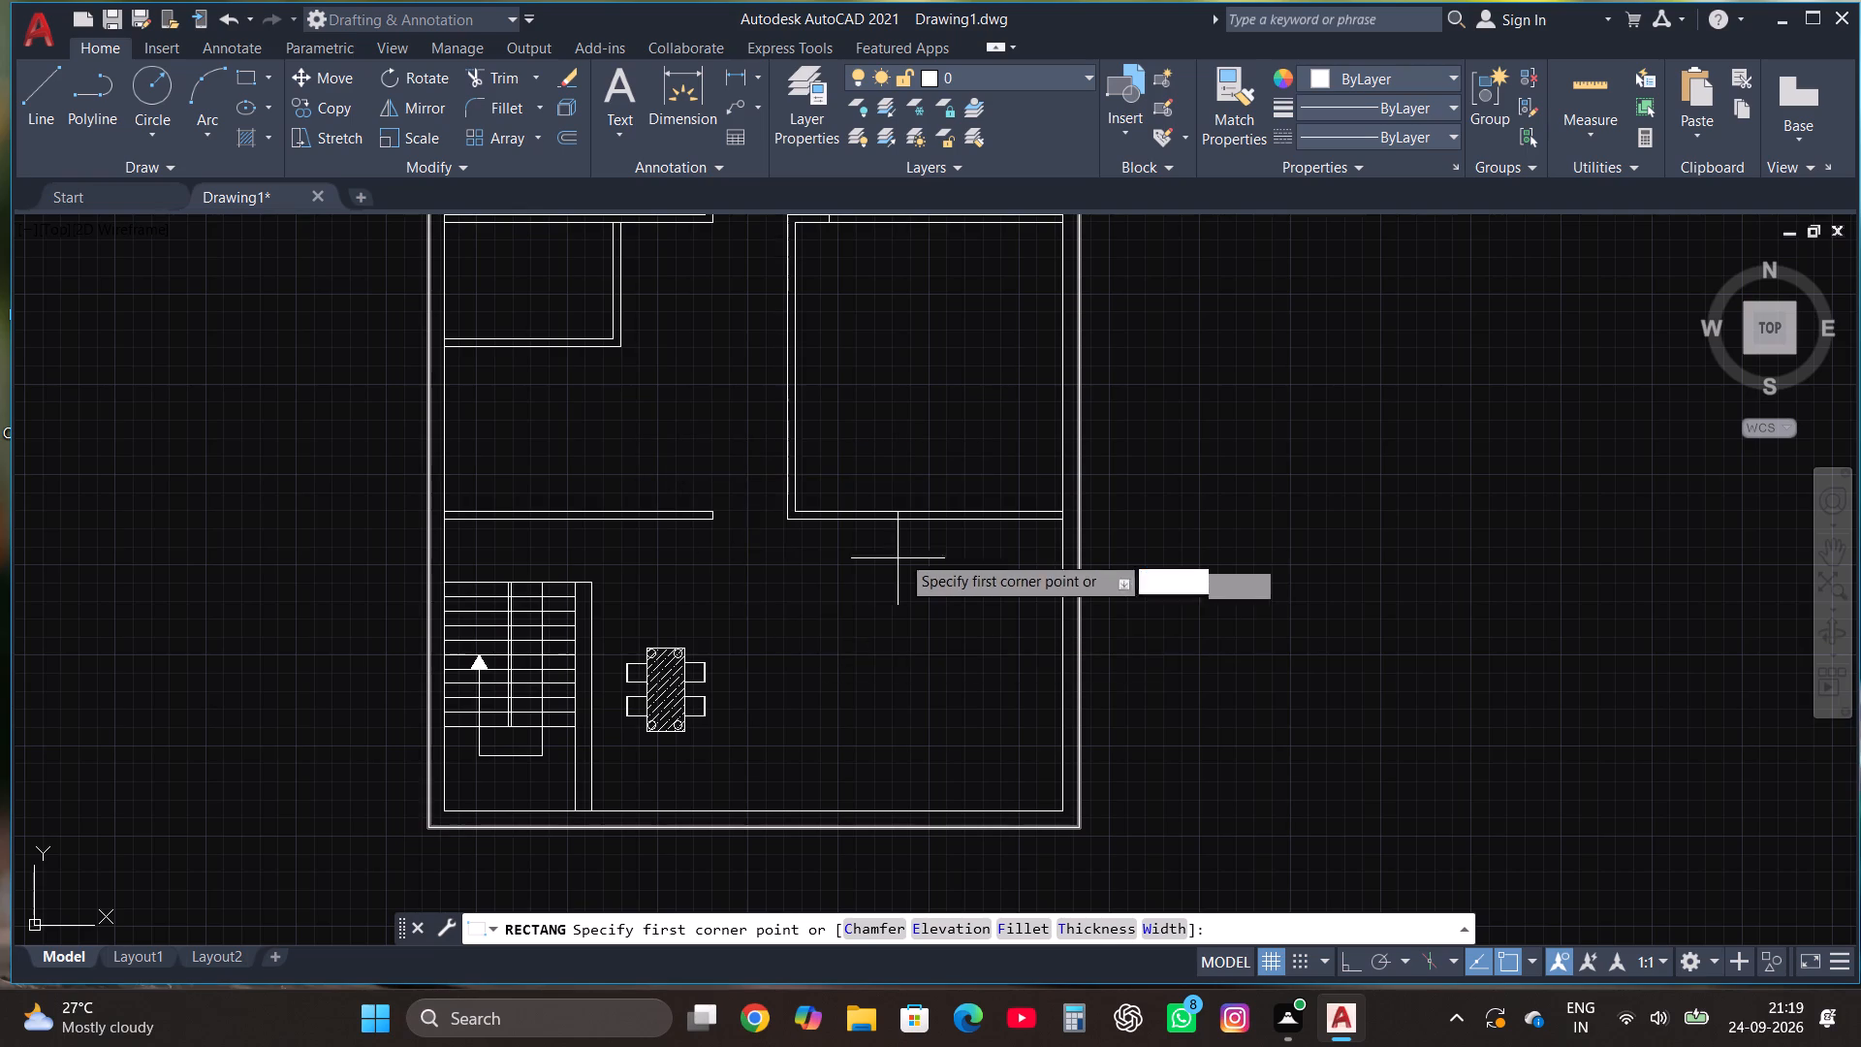
{"action": "scroll", "coordinate": [914, 532], "scroll_direction": "up", "scroll_amount": 3}
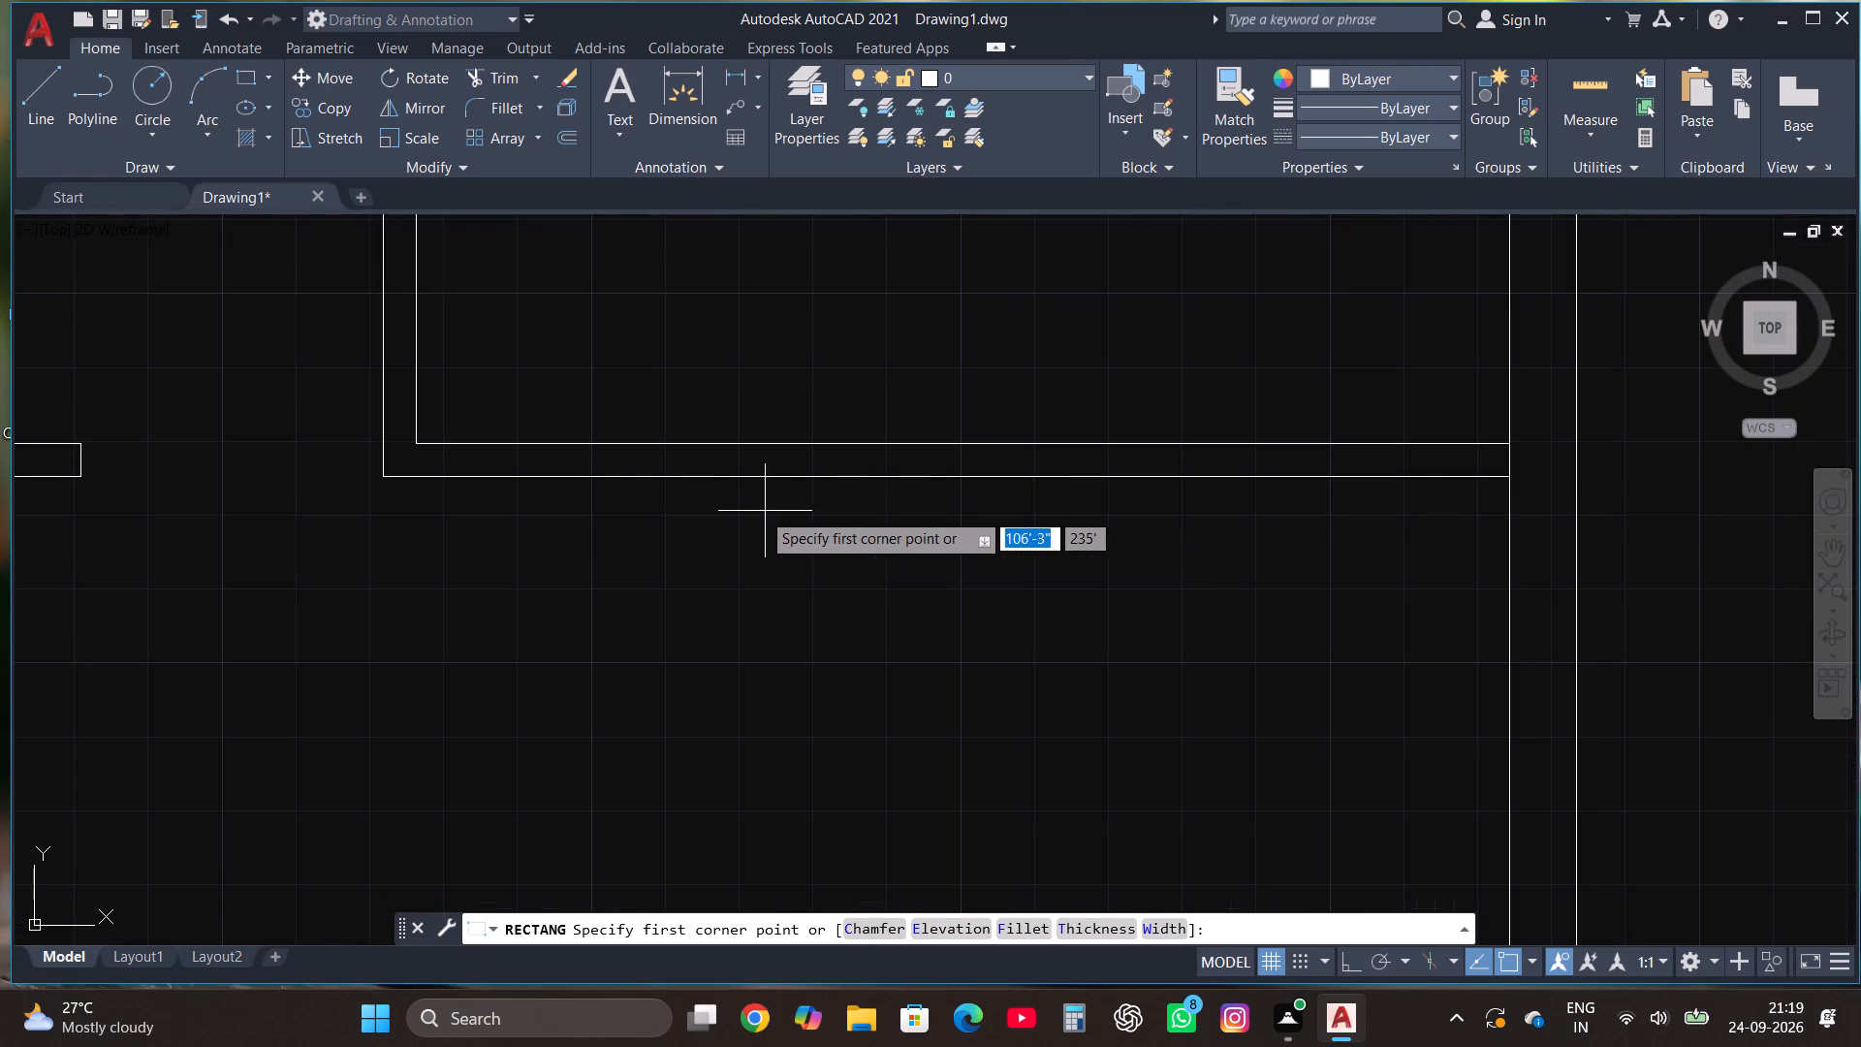
{"action": "left_click", "coordinate": [765, 496]}
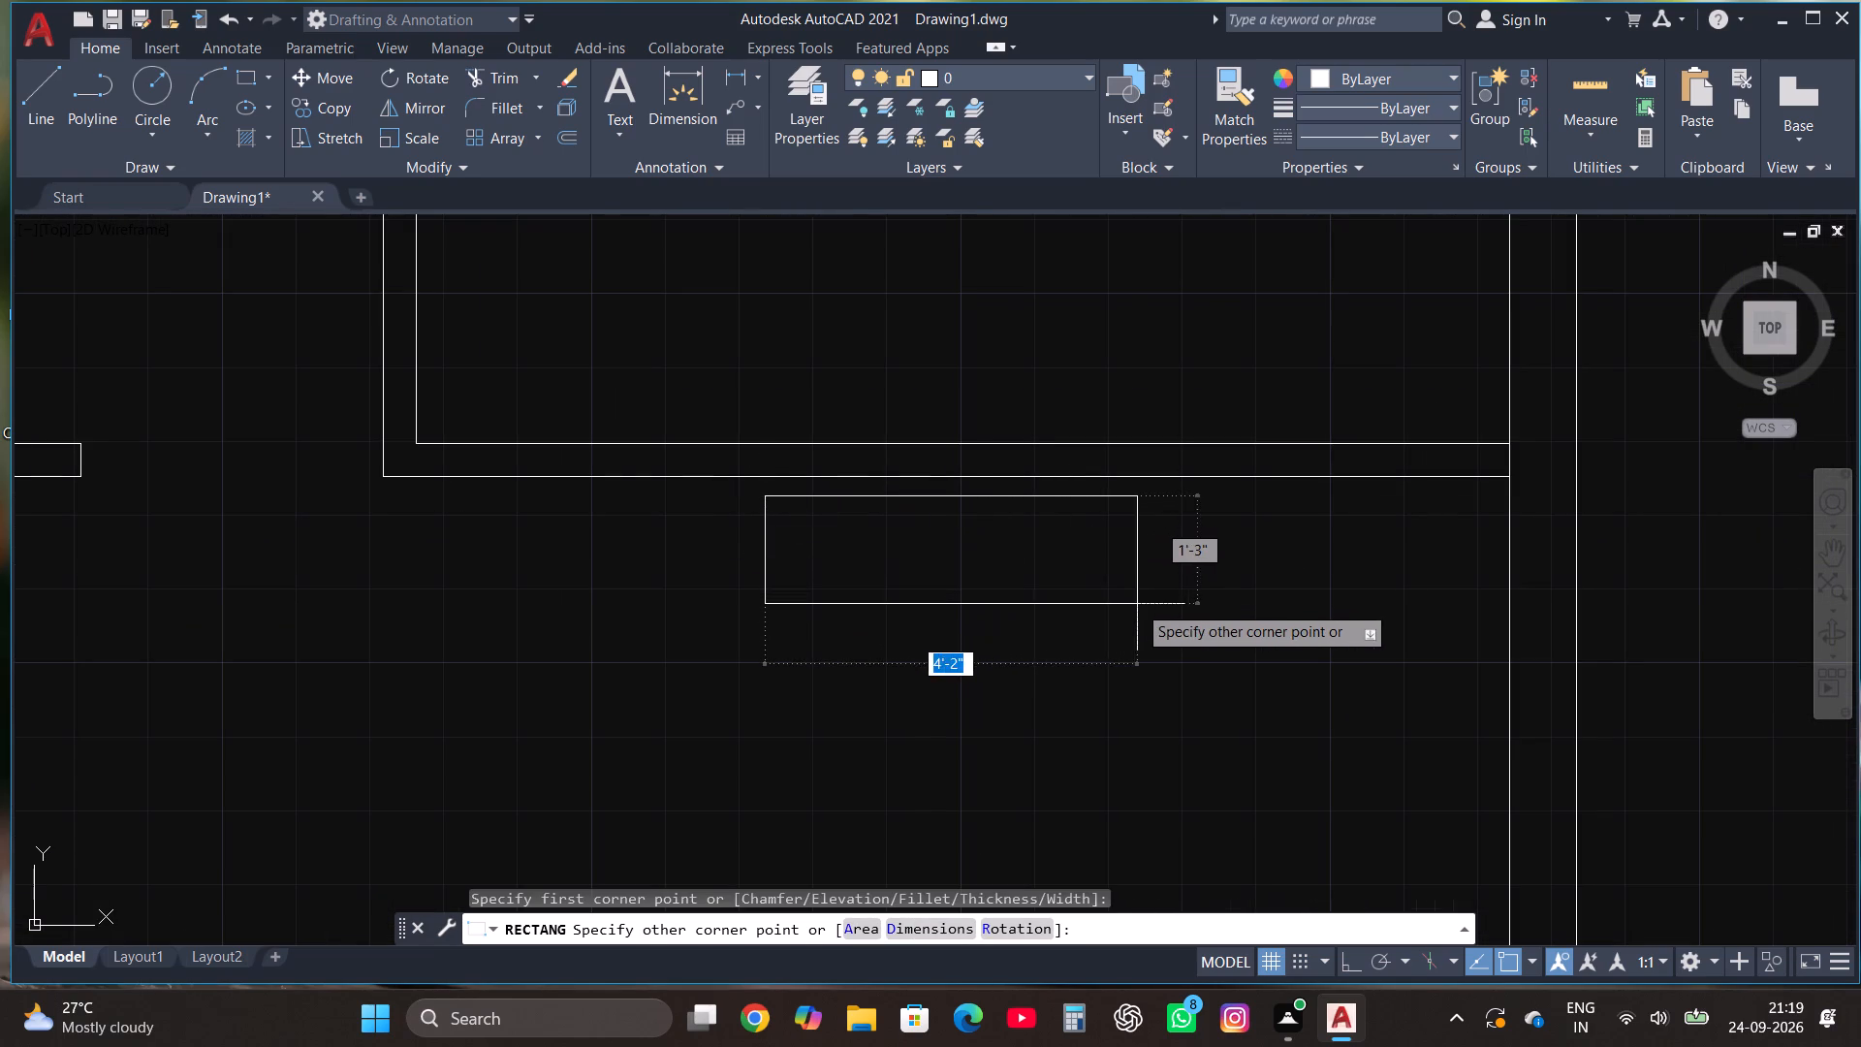
{"action": "left_click", "coordinate": [1089, 605]}
Draw a thin rectangle about 1'-5" long along the underside of the new rectangle, towards its left end.
{"action": "scroll", "coordinate": [929, 606], "scroll_direction": "up", "scroll_amount": 2}
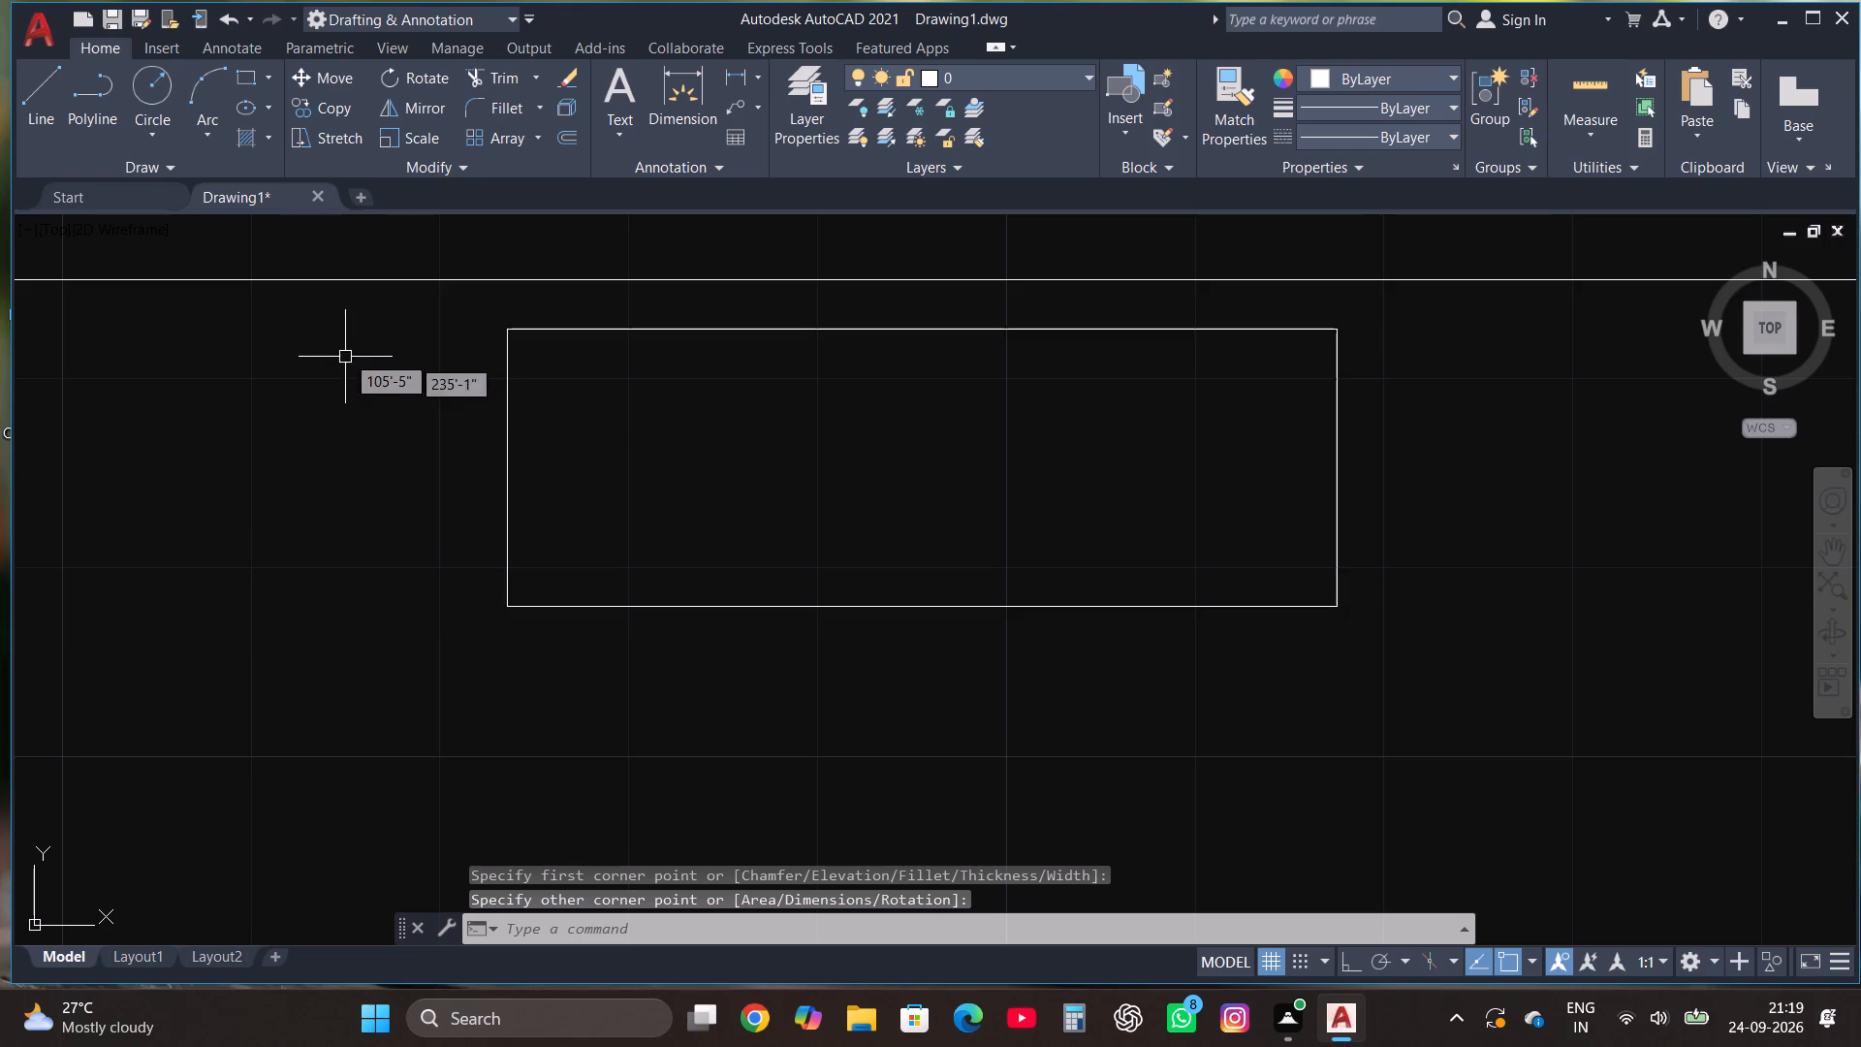
{"action": "left_click", "coordinate": [230, 84]}
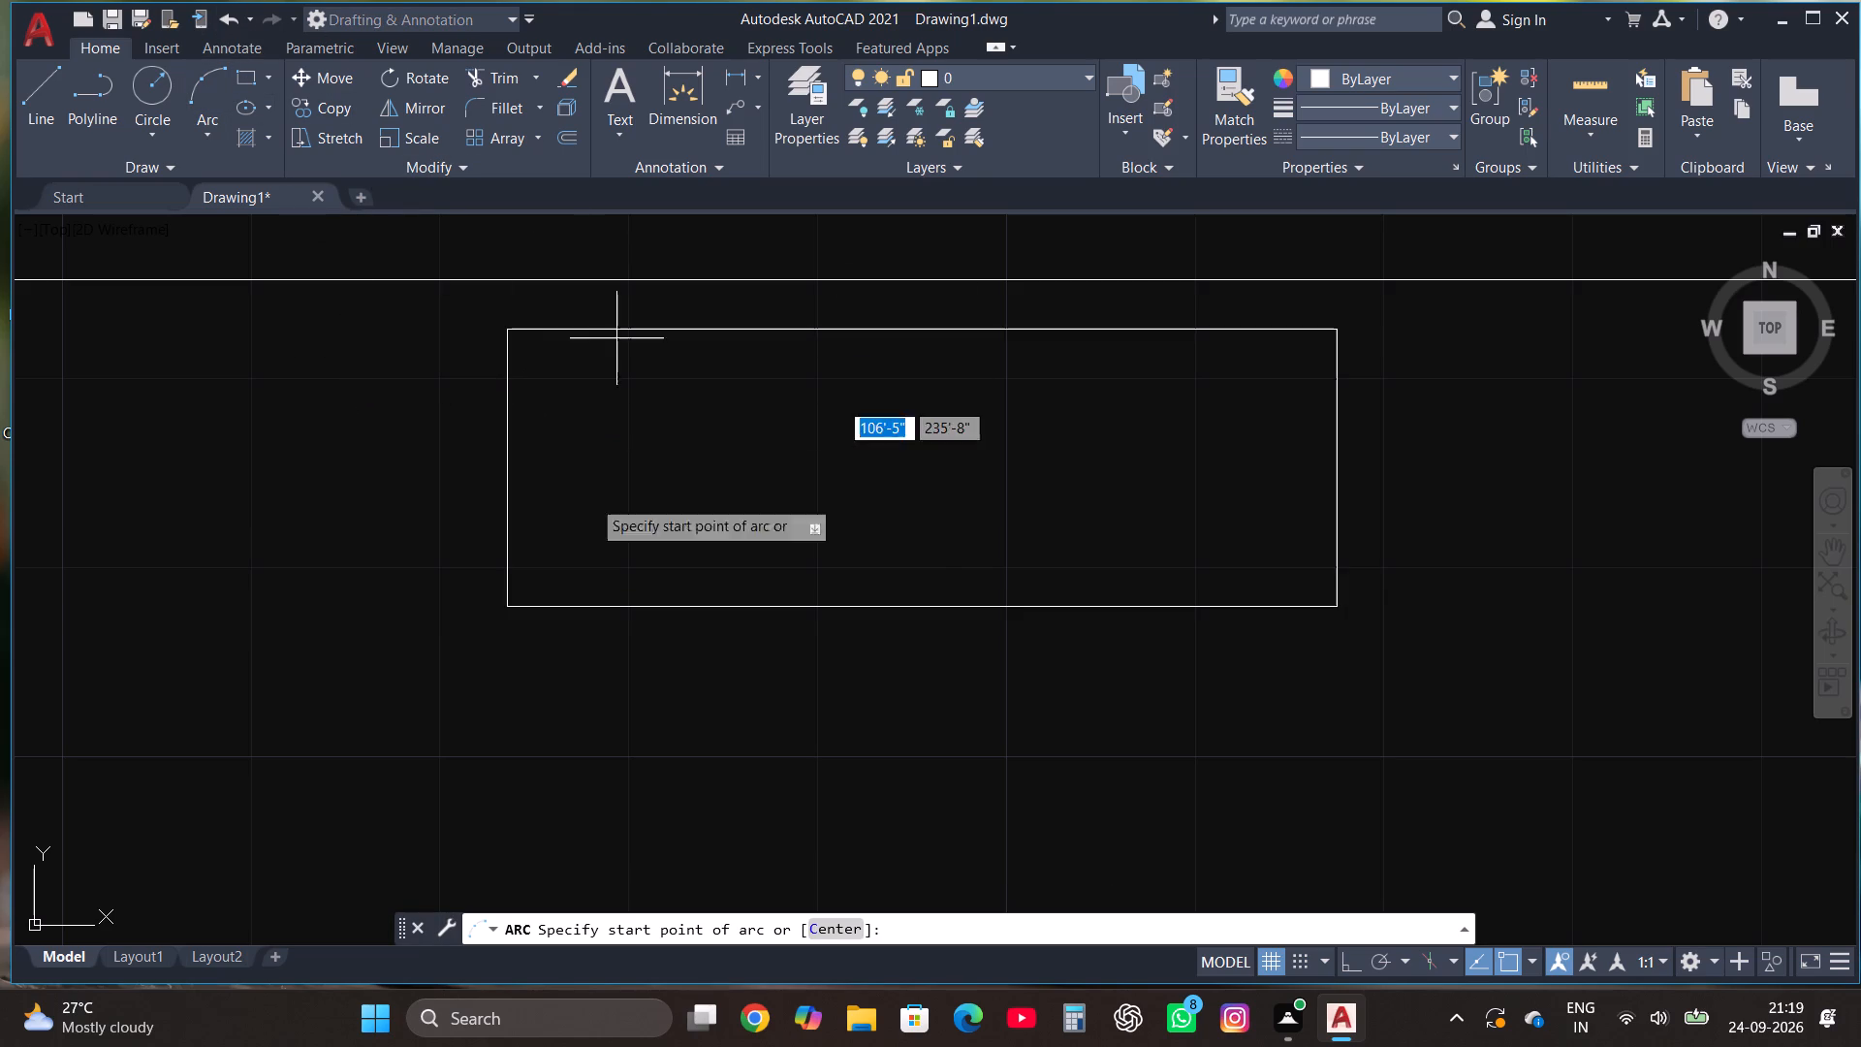
{"action": "left_click", "coordinate": [246, 73]}
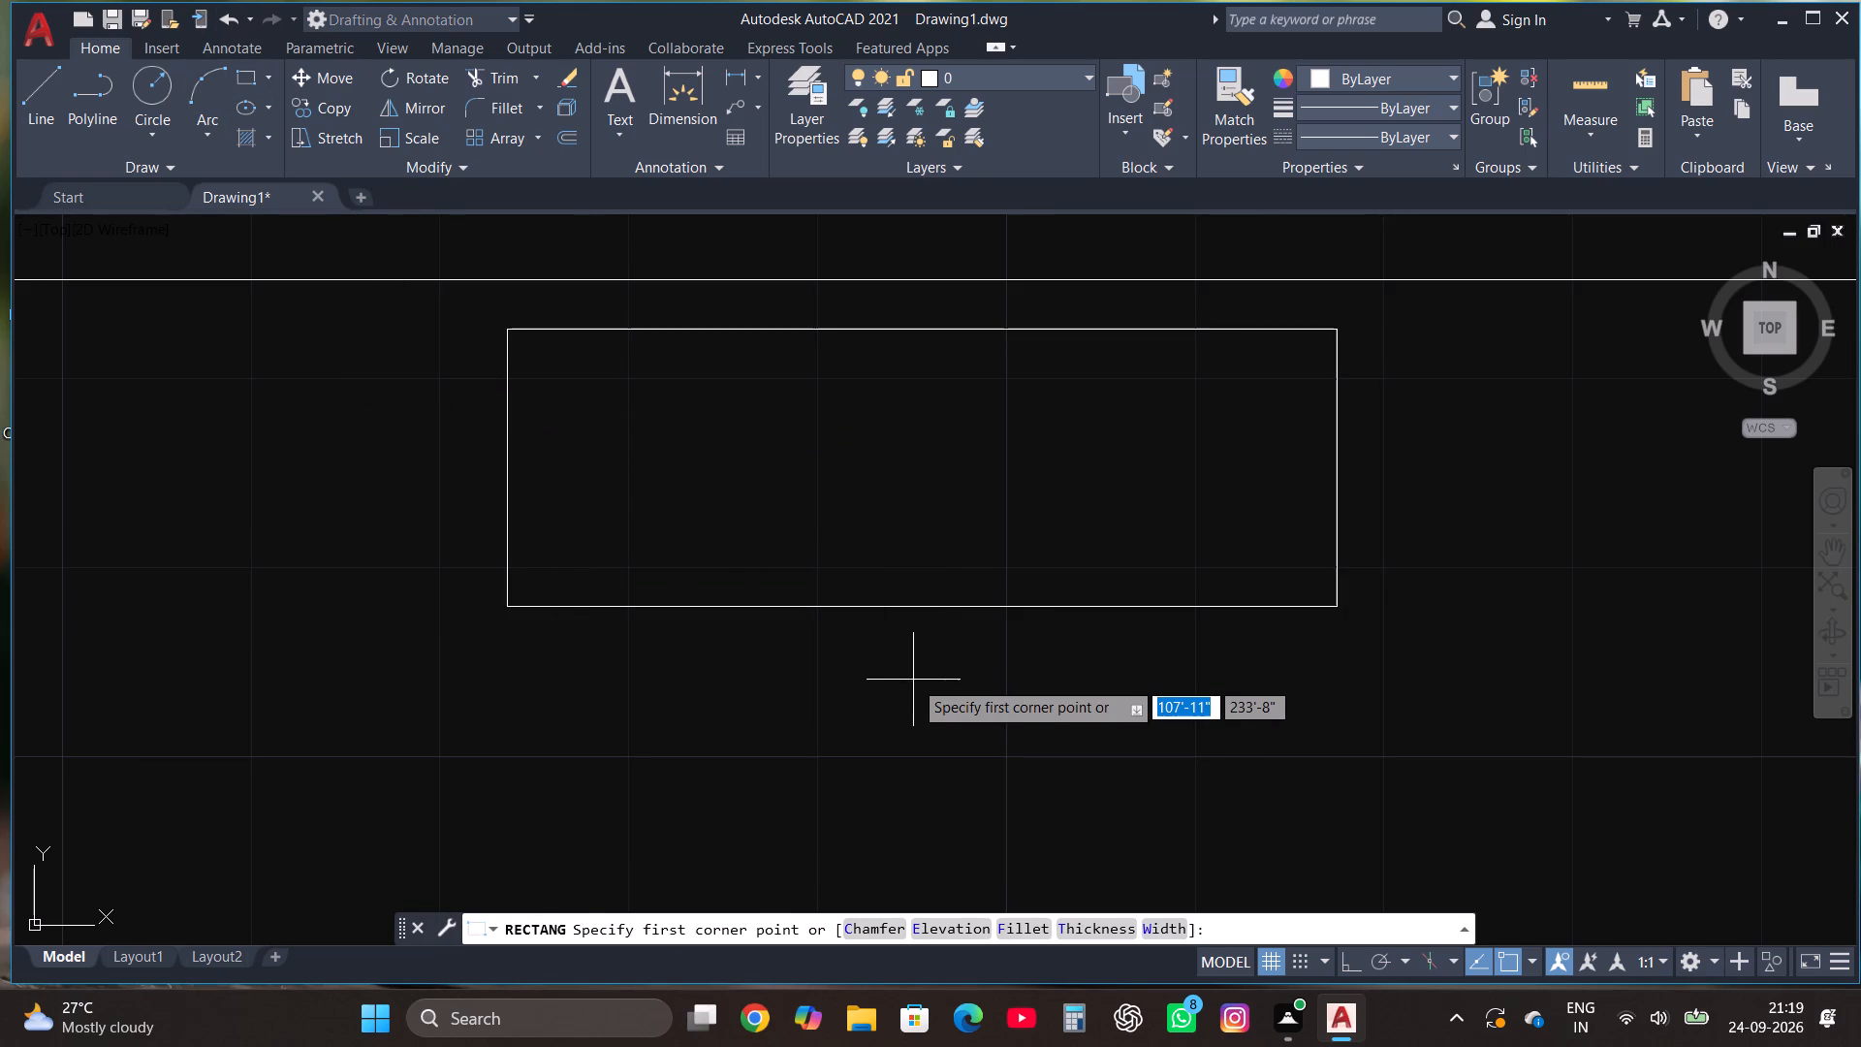
{"action": "left_click", "coordinate": [570, 605]}
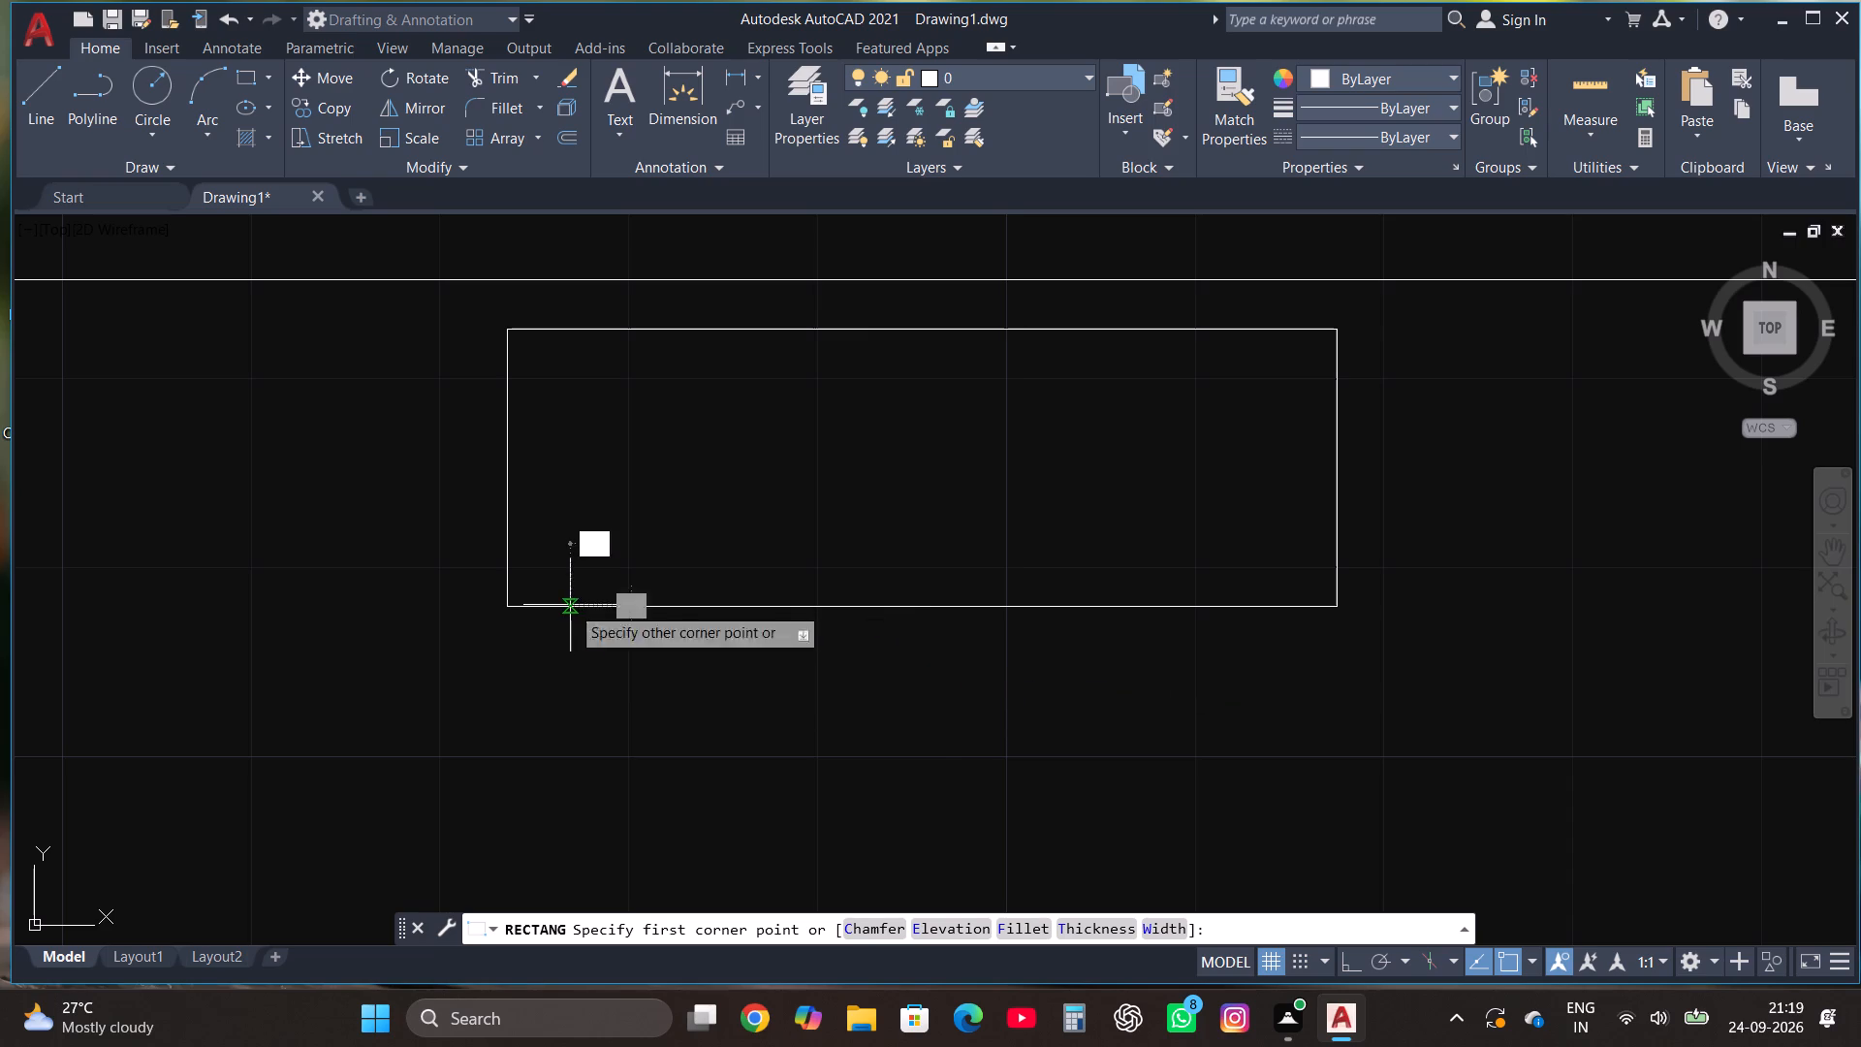
{"action": "left_click", "coordinate": [899, 616]}
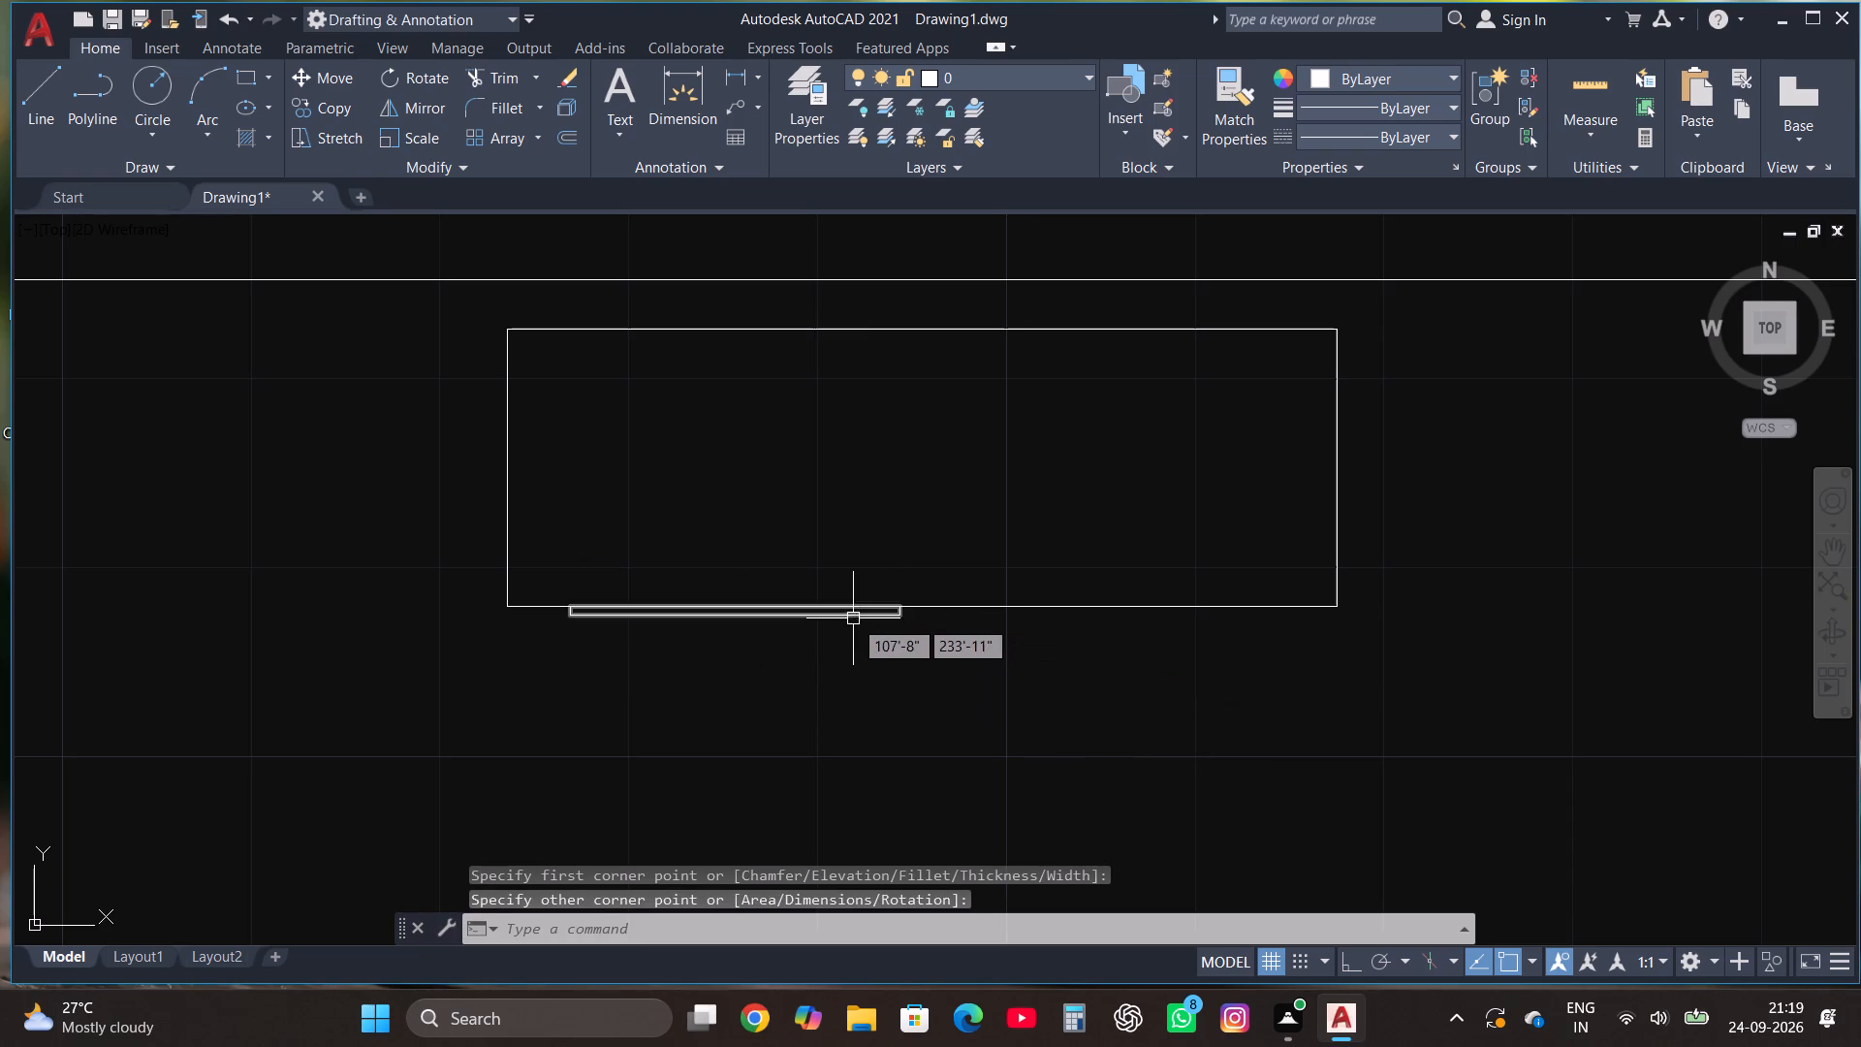
Copy the thin rectangle to the right along the same bottom edge, with Ortho on.
{"action": "left_click", "coordinate": [852, 619]}
{"action": "left_click", "coordinate": [338, 105]}
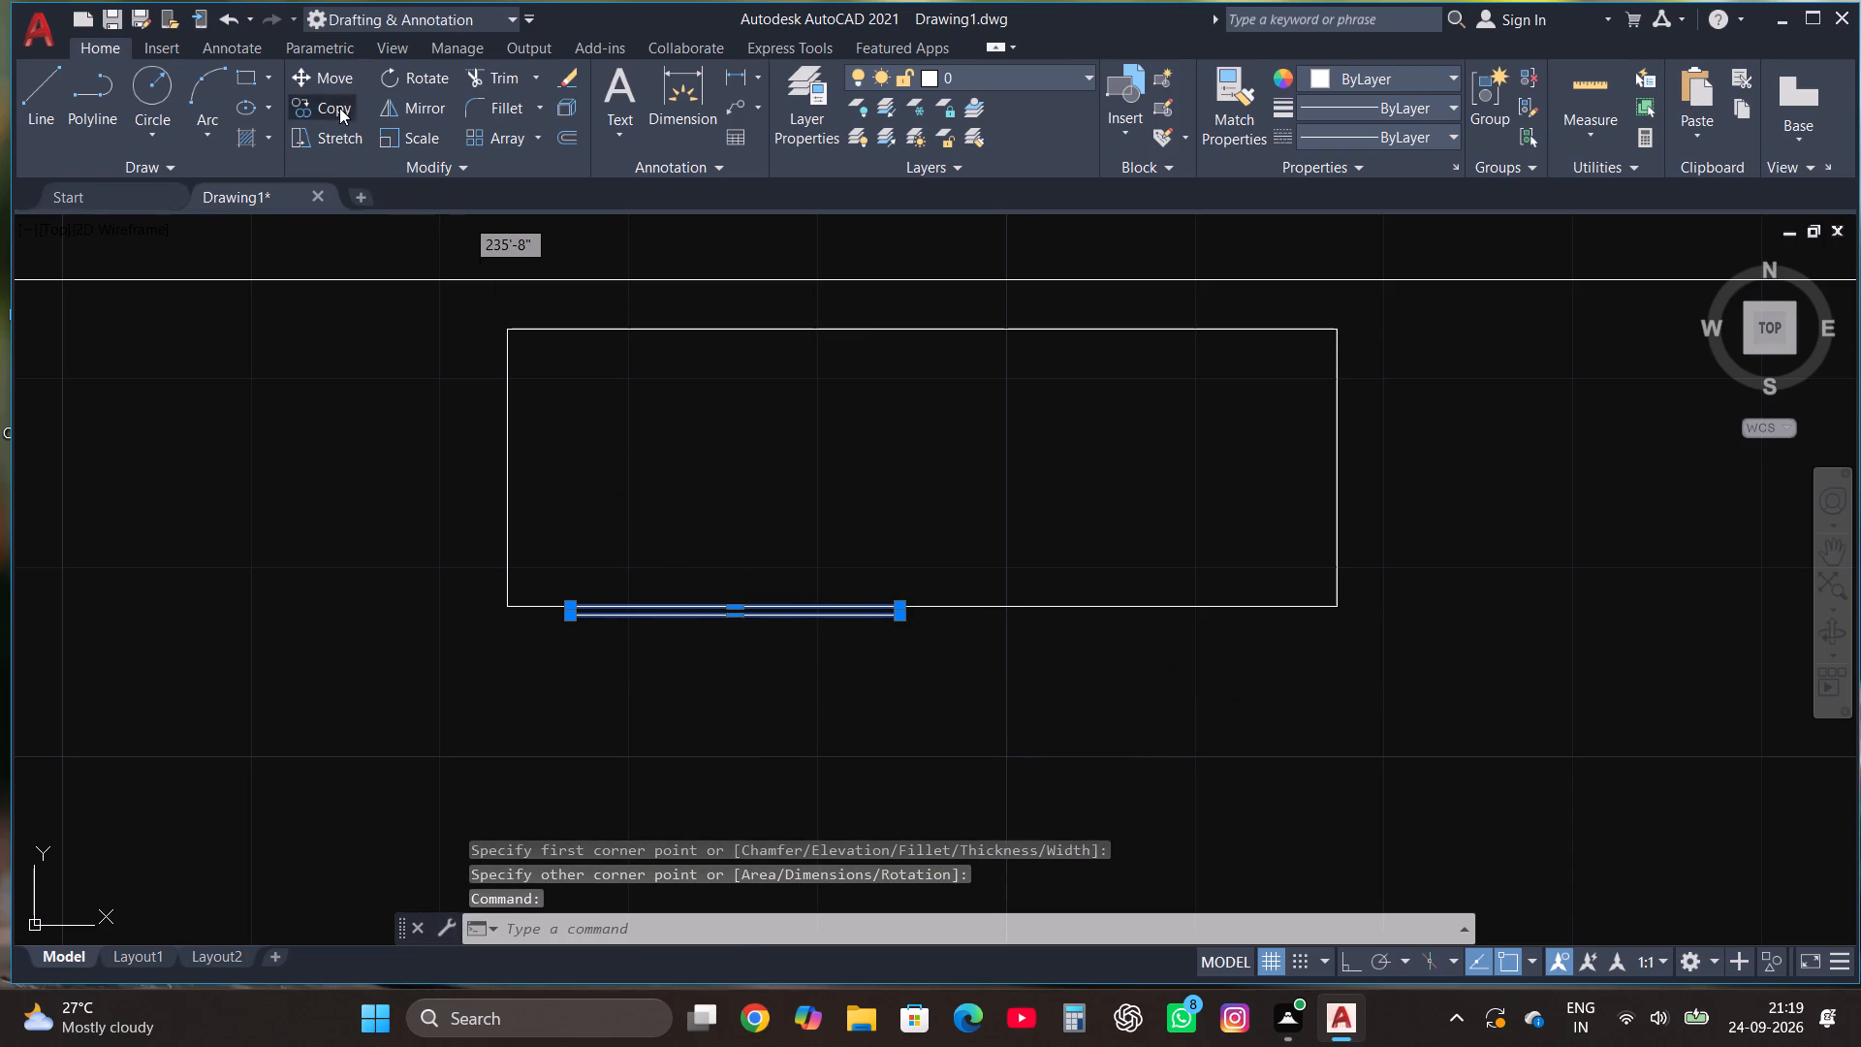
{"action": "left_click", "coordinate": [900, 605]}
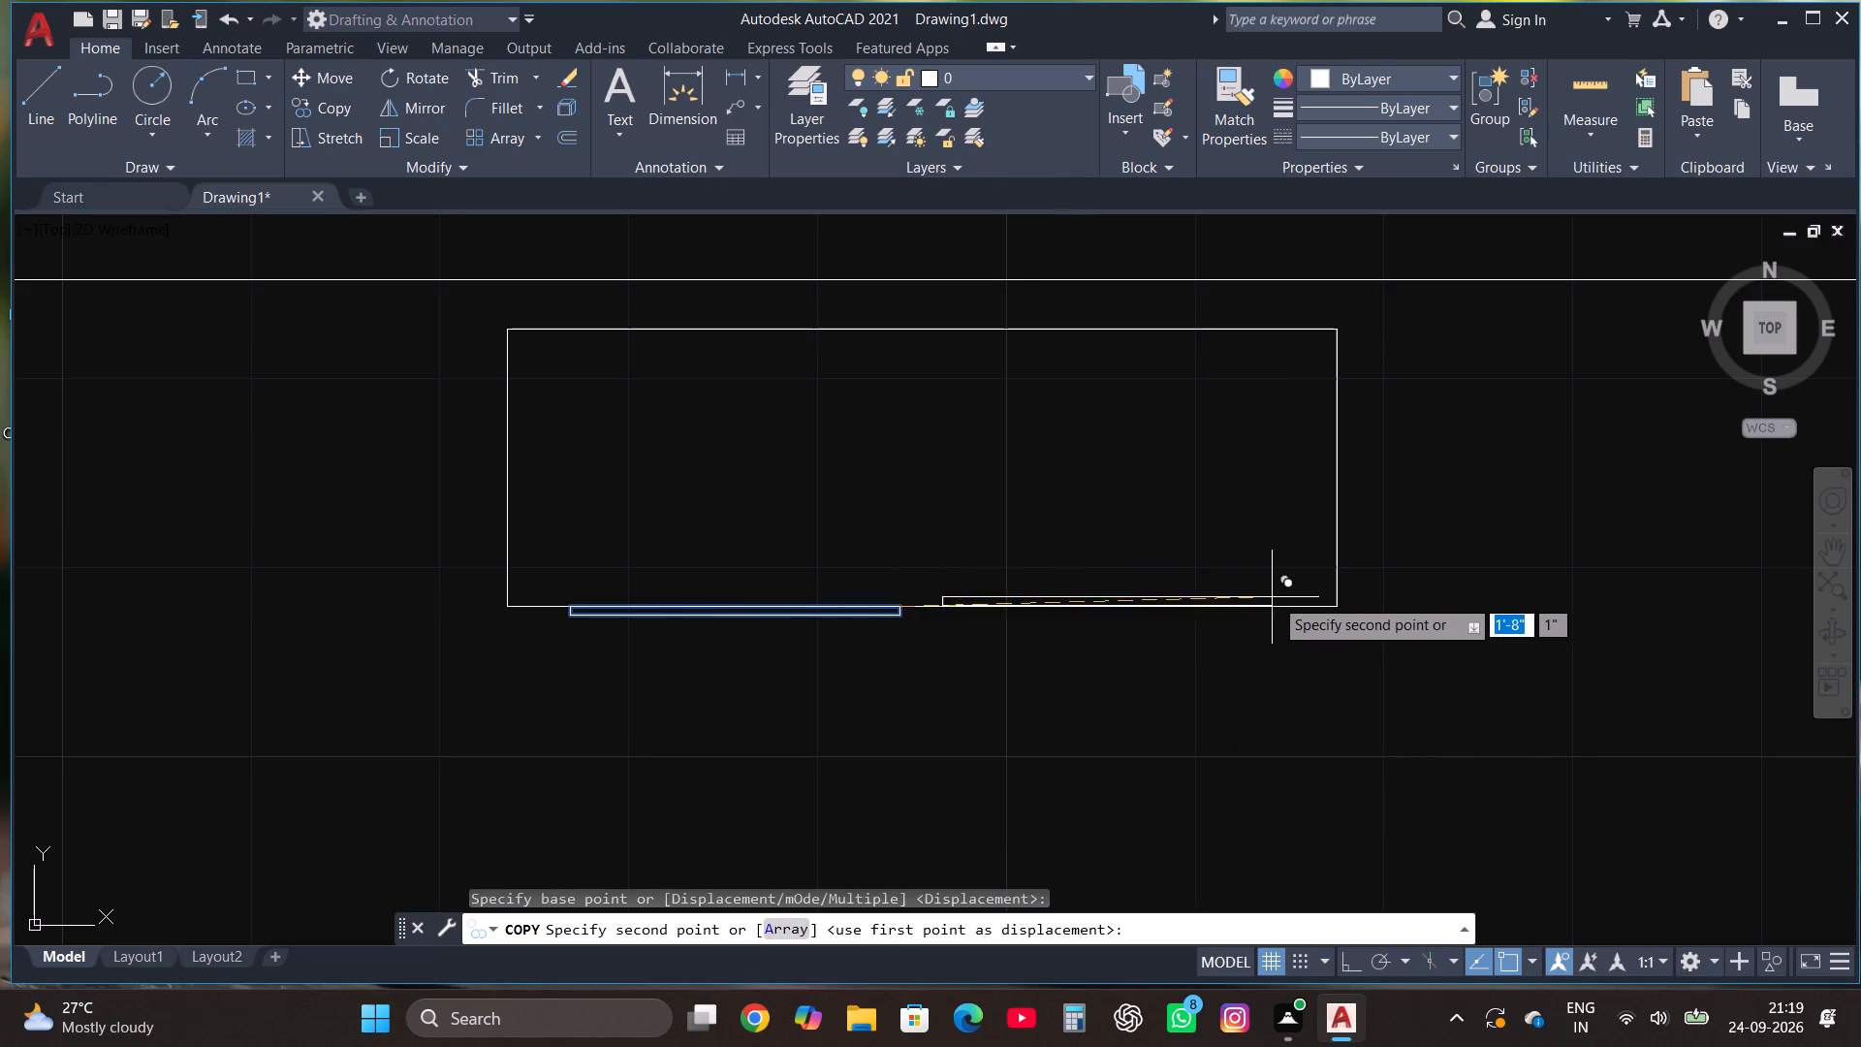
{"action": "key", "text": "F8"}
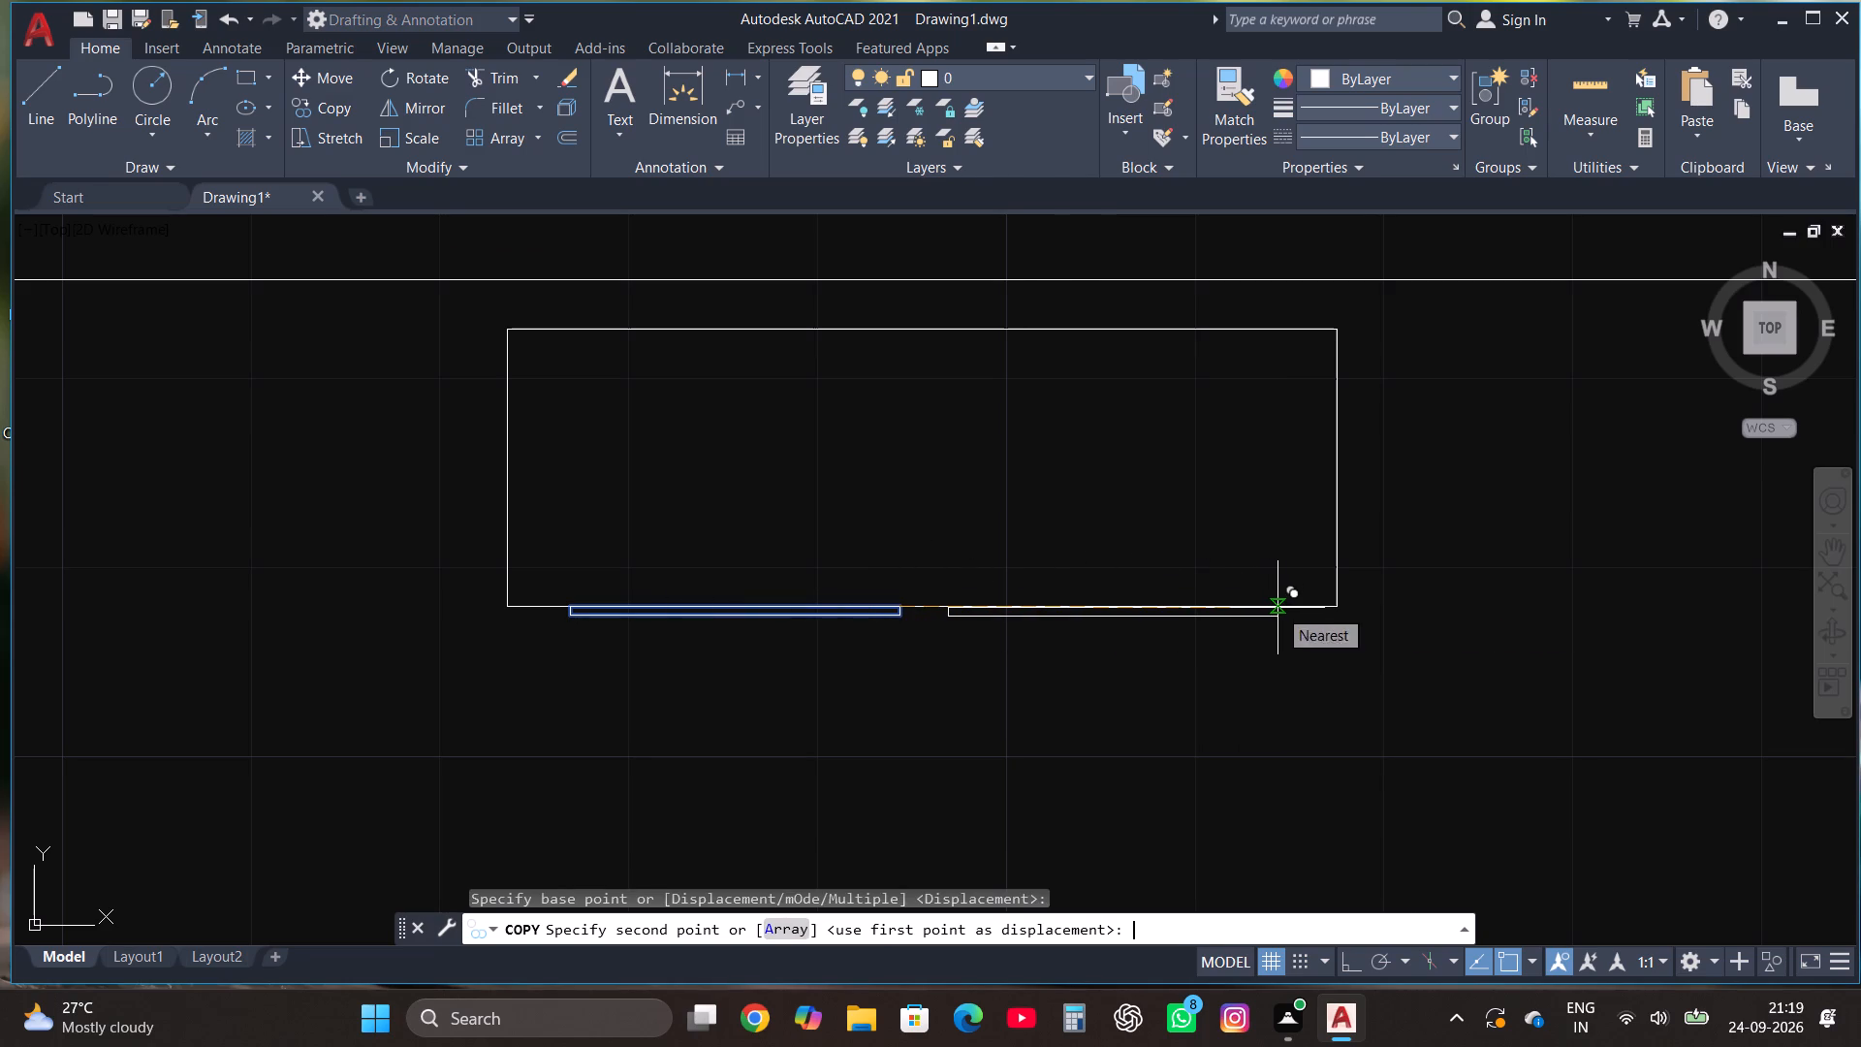
{"action": "left_click", "coordinate": [1277, 607]}
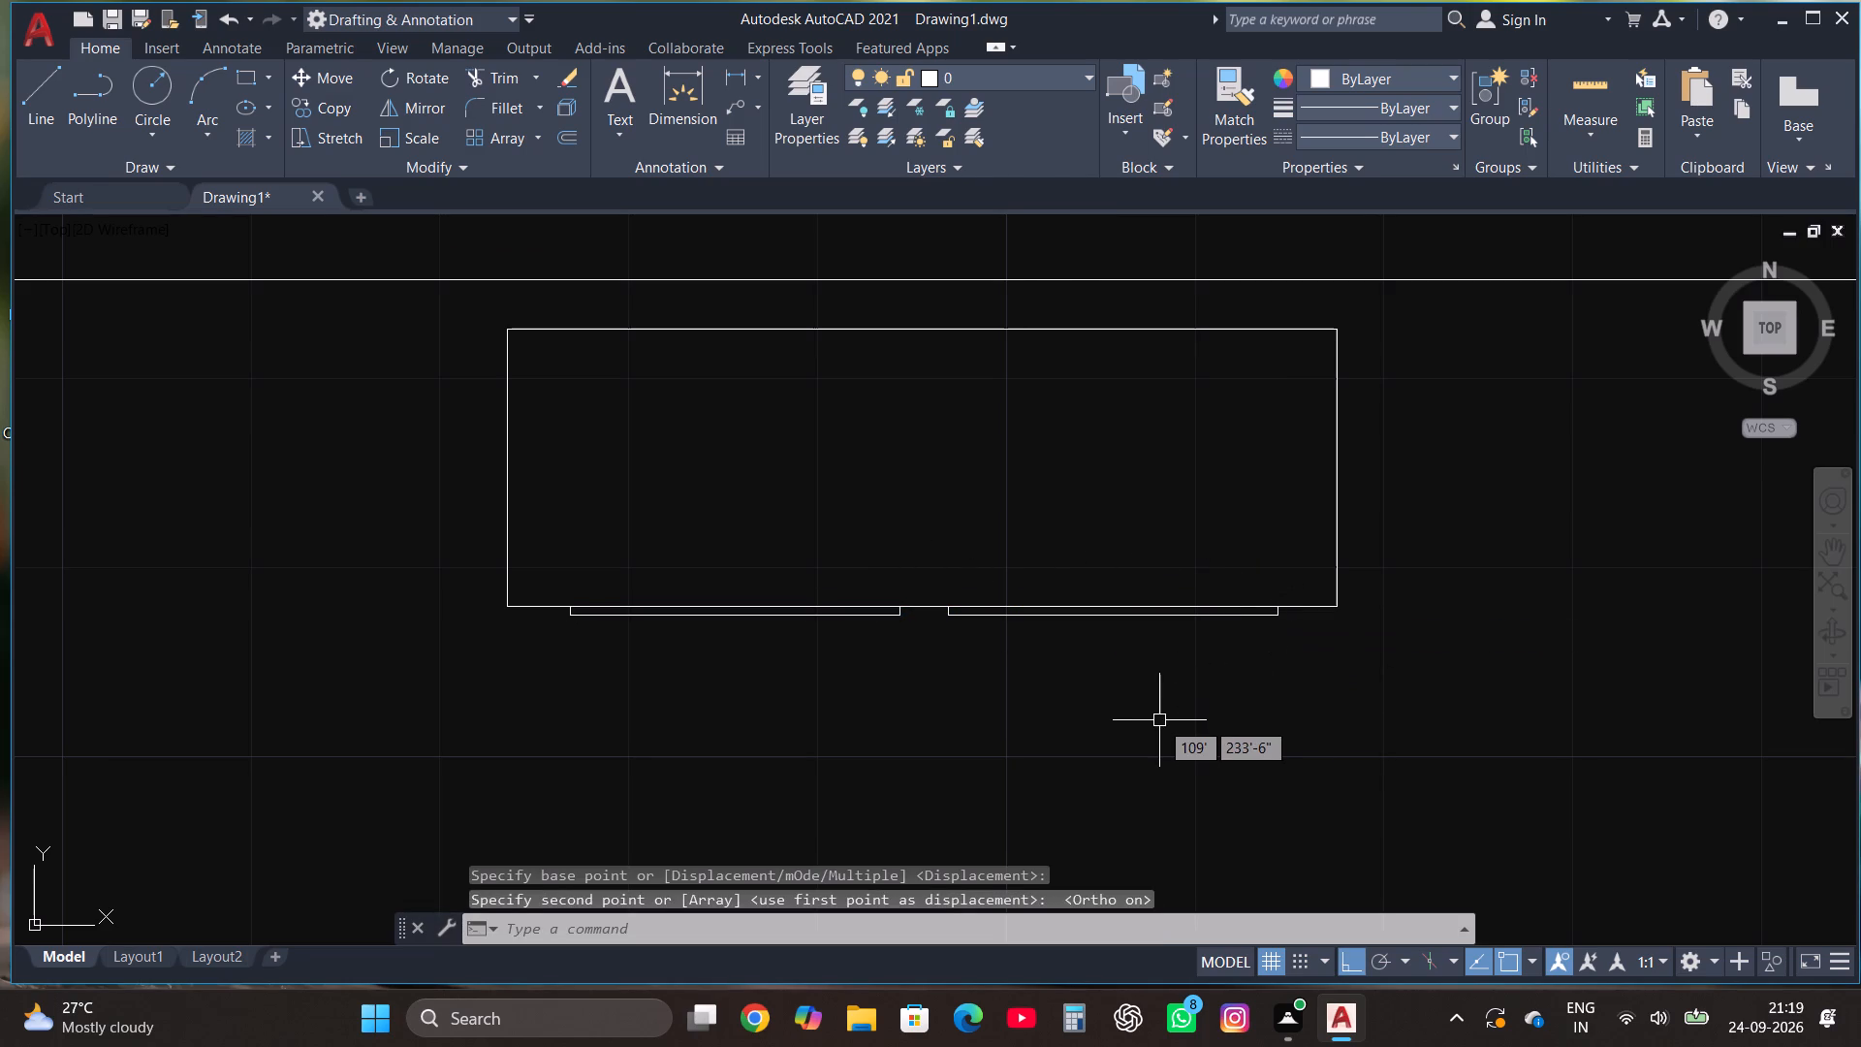
Draw a small rectangle about 1" high on the upper edge of the horizontal rectangle, left of its middle.
{"action": "scroll", "coordinate": [1155, 650], "scroll_direction": "down", "scroll_amount": 4}
{"action": "scroll", "coordinate": [1163, 656], "scroll_direction": "up", "scroll_amount": 3}
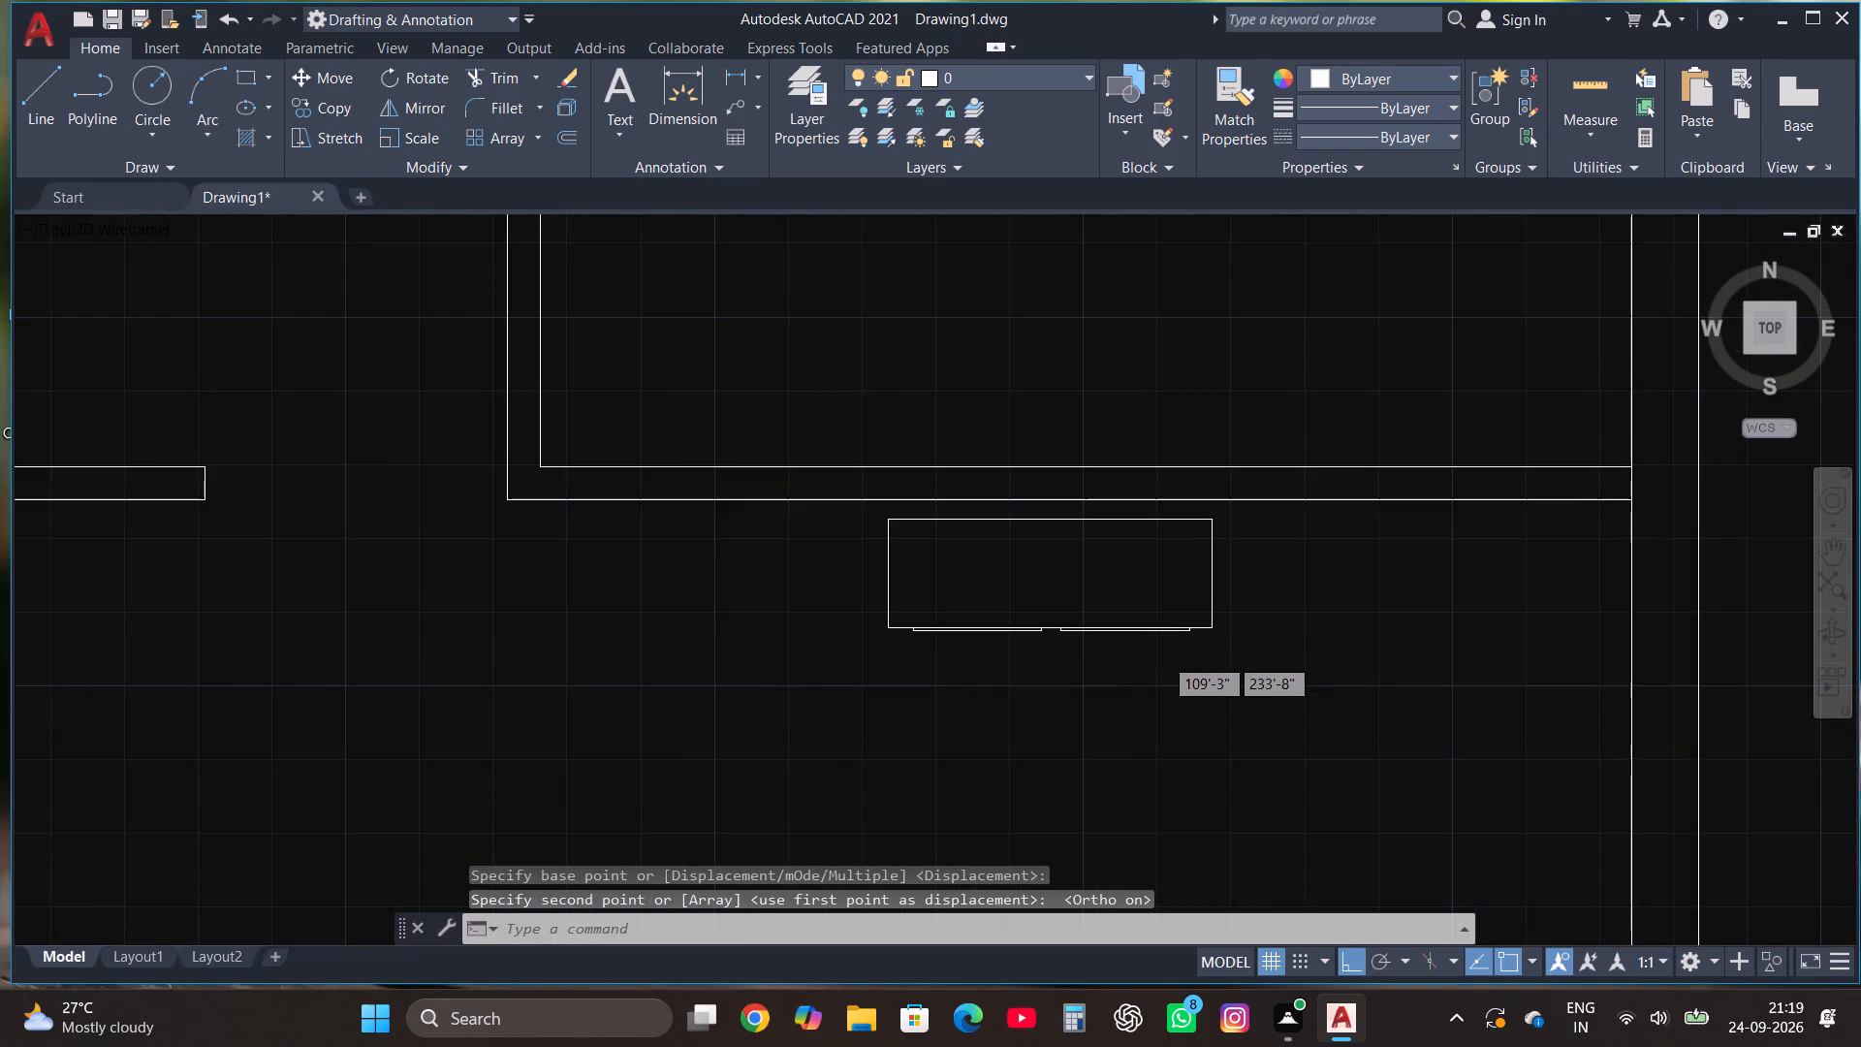
{"action": "scroll", "coordinate": [829, 334], "scroll_direction": "up", "scroll_amount": 1}
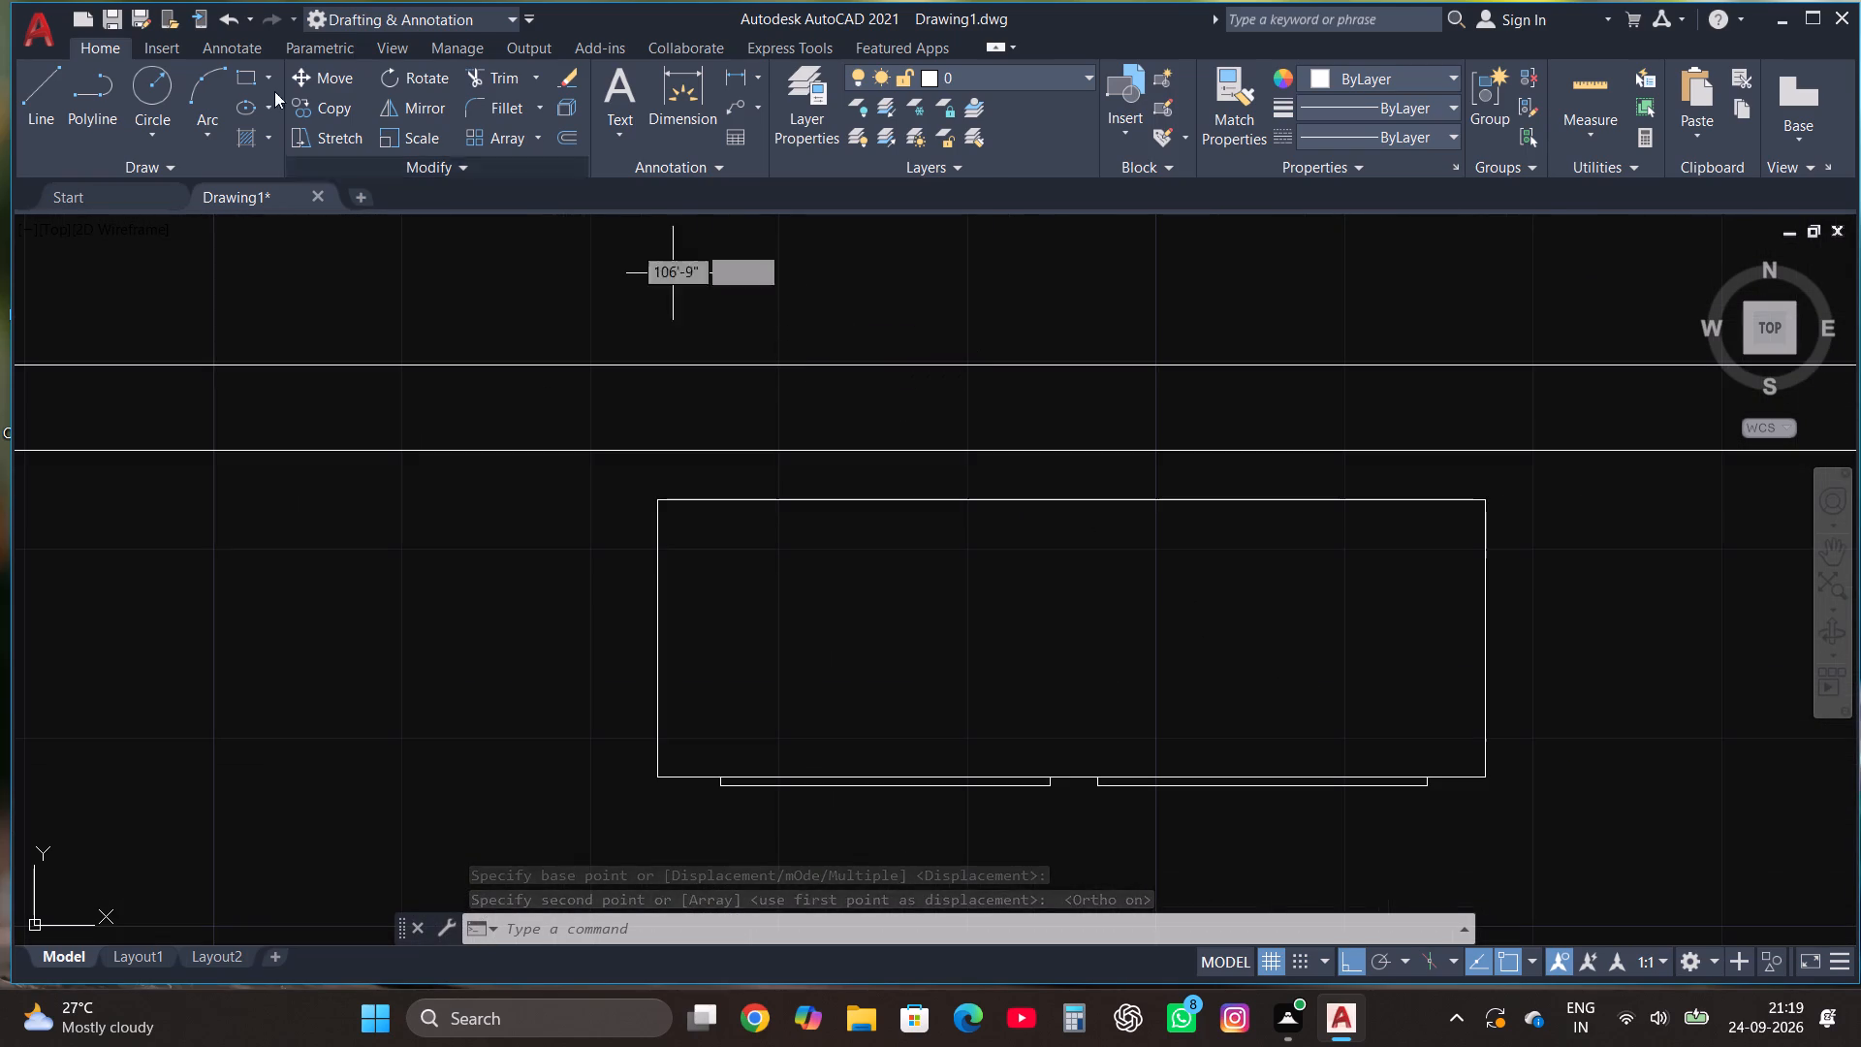
{"action": "left_click", "coordinate": [242, 70]}
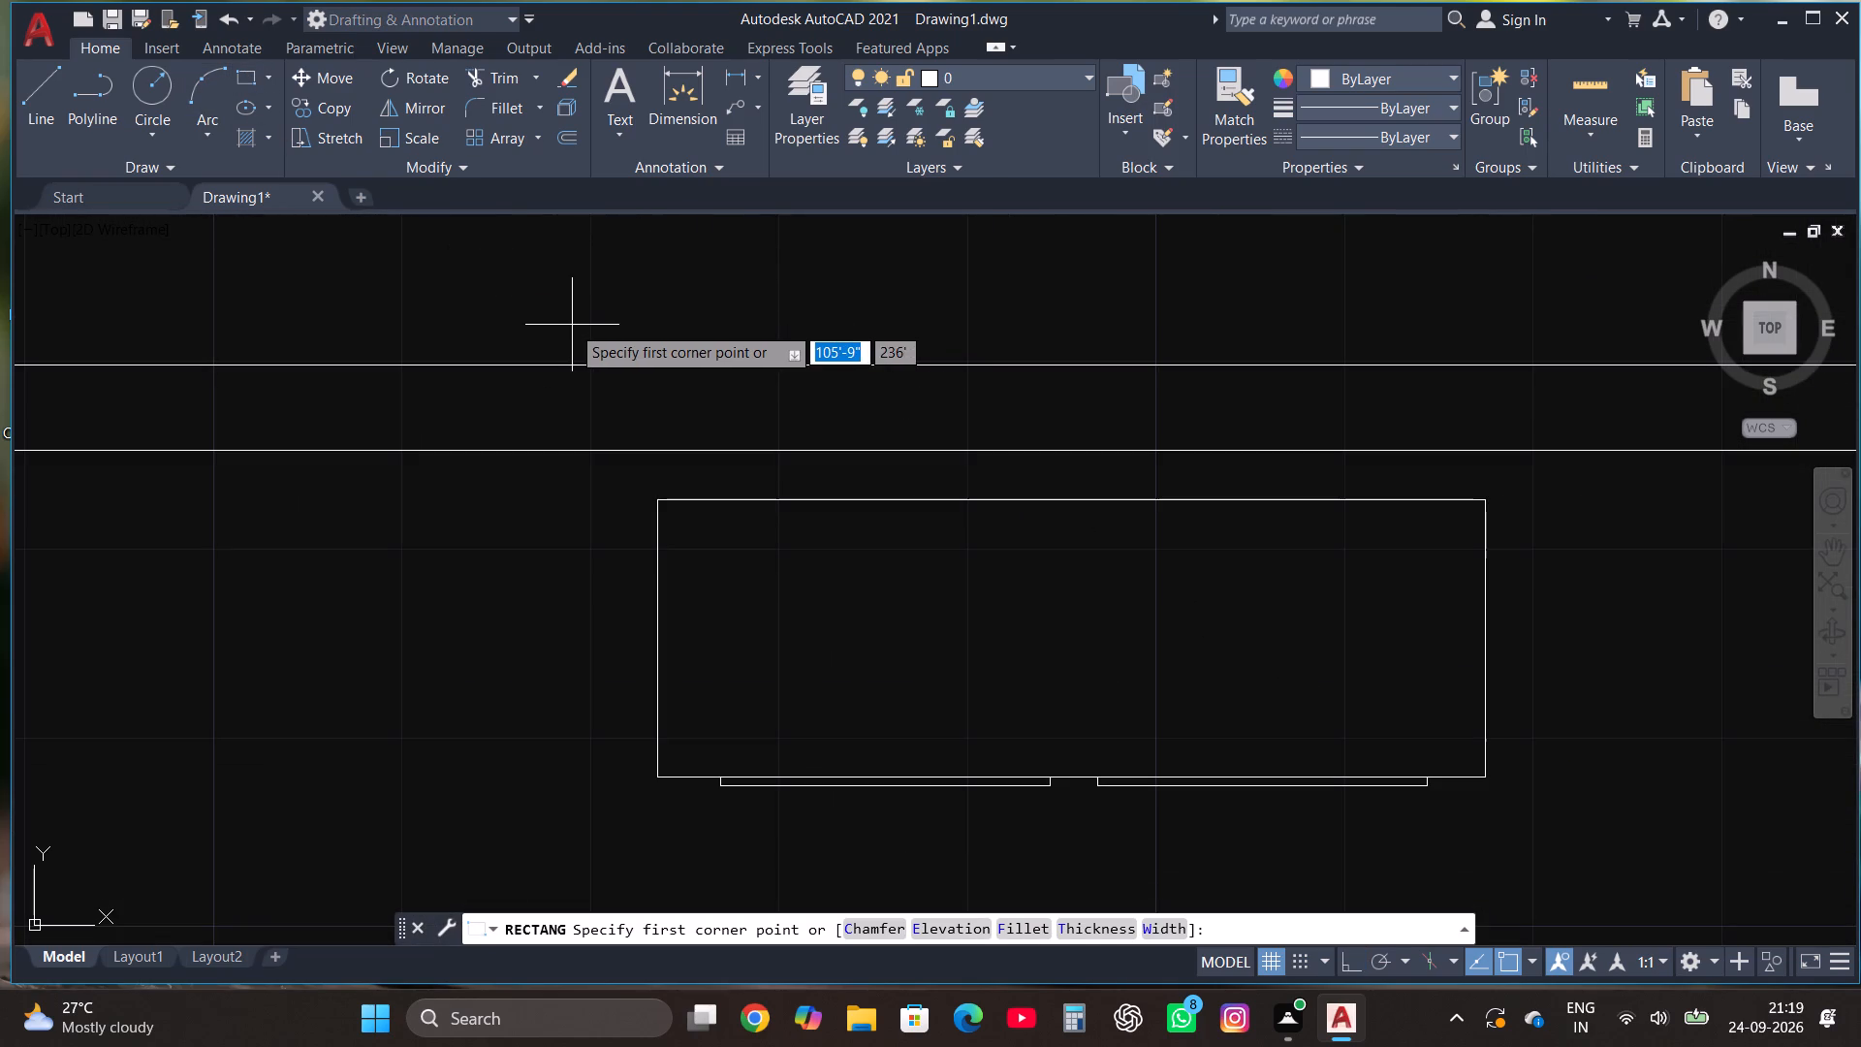
{"action": "left_click", "coordinate": [777, 501]}
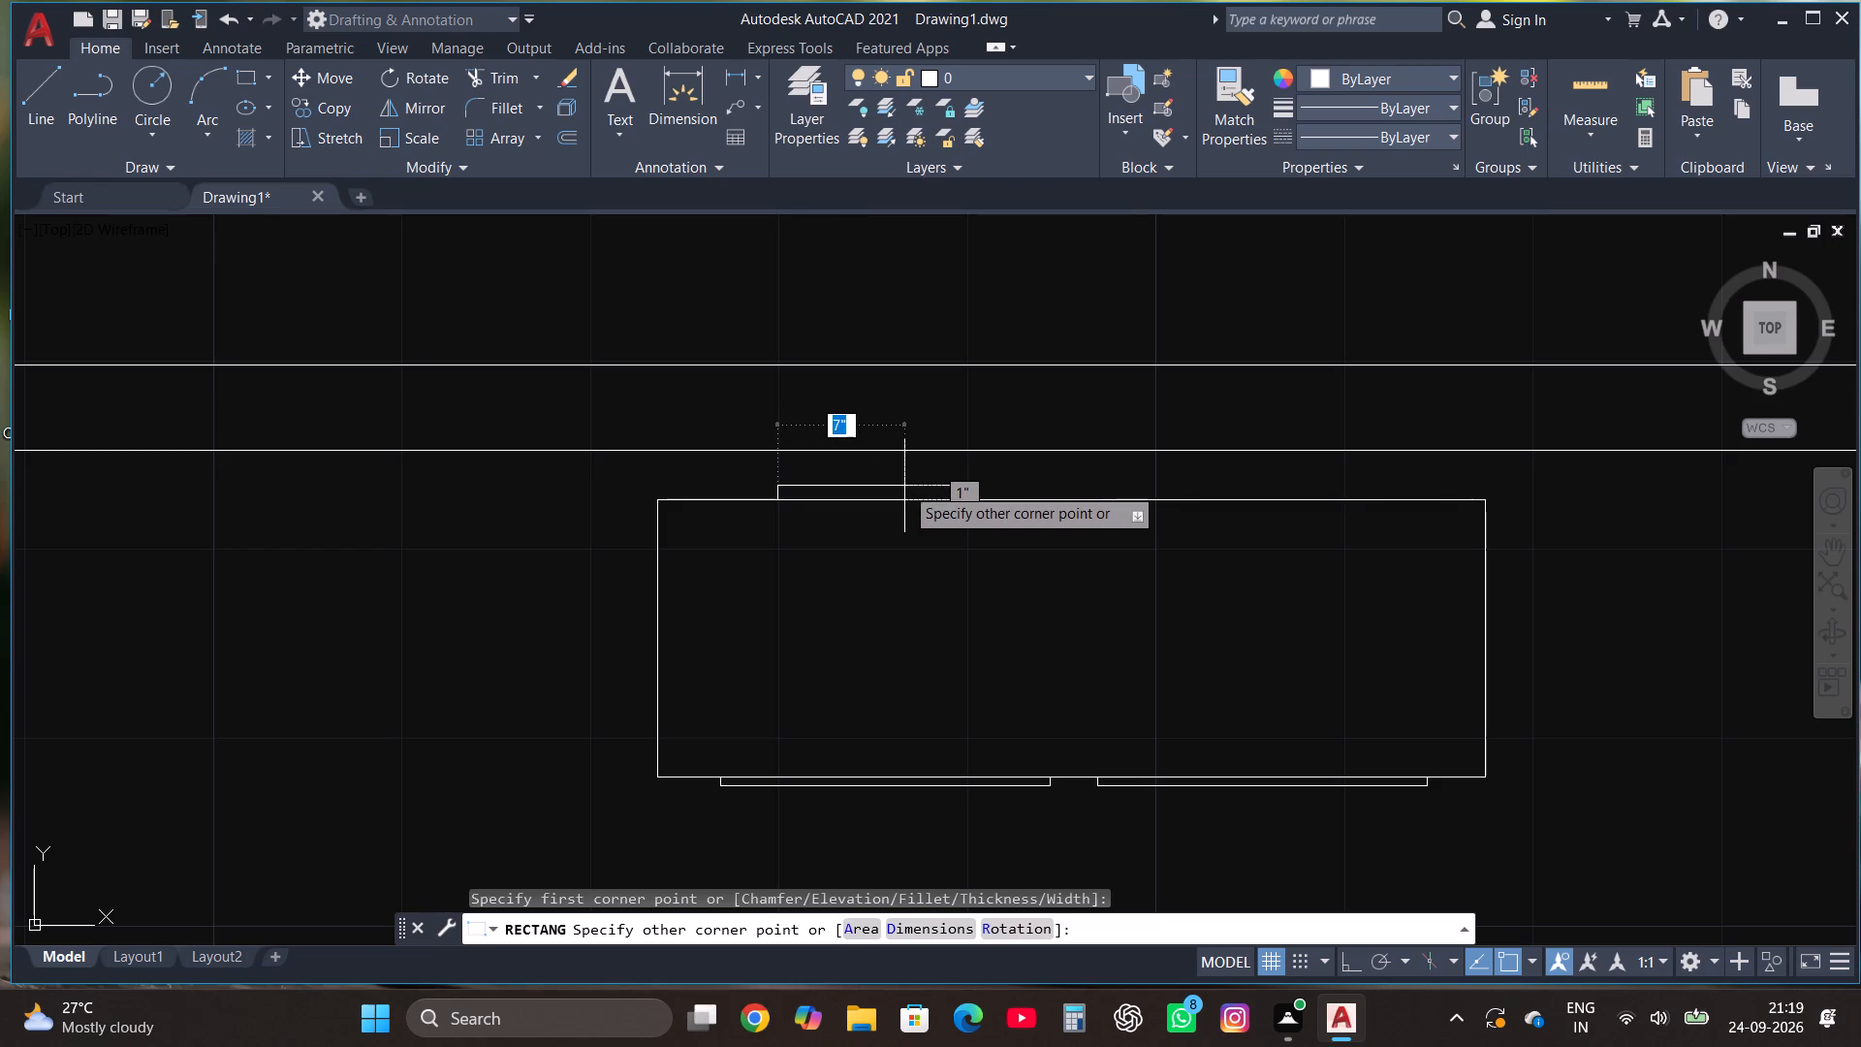
{"action": "left_click", "coordinate": [867, 484]}
Draw a circle with a radius of about 1'-4" near the plan's lower-right inner corner.
{"action": "scroll", "coordinate": [867, 399], "scroll_direction": "down", "scroll_amount": 3}
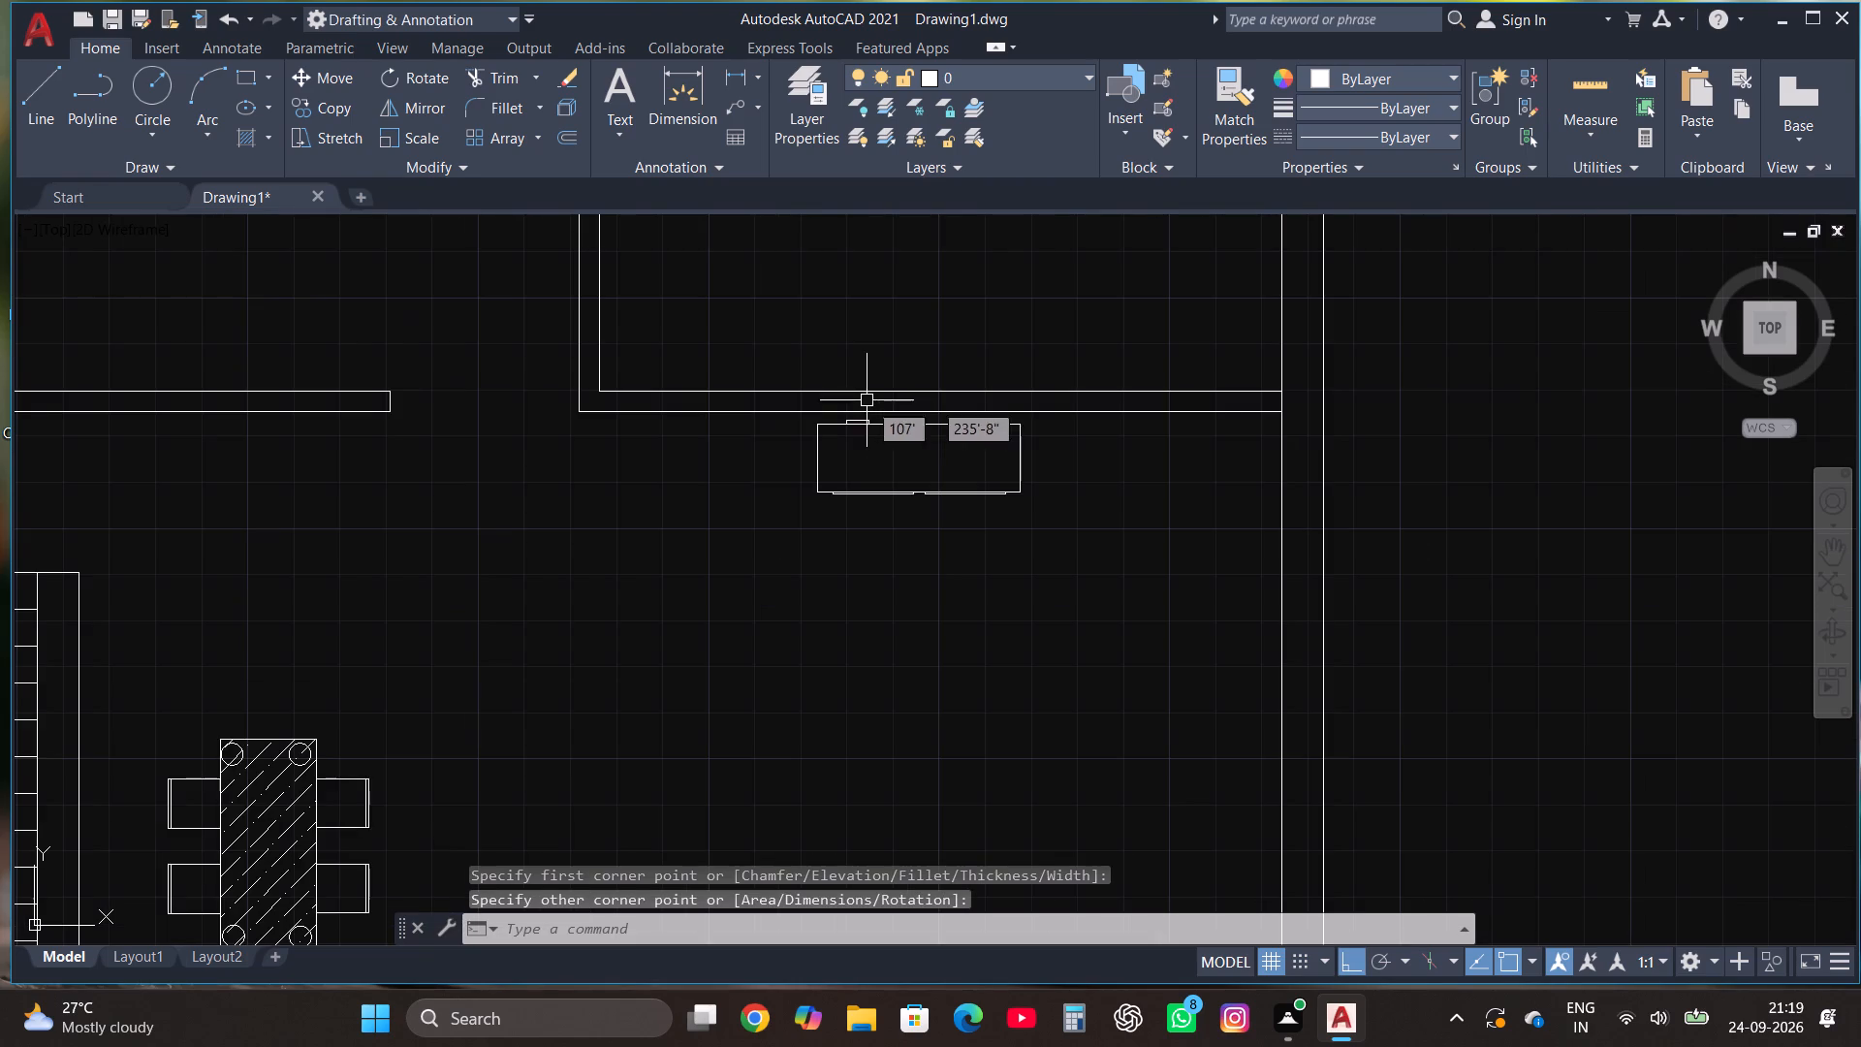
{"action": "scroll", "coordinate": [996, 410], "scroll_direction": "down", "scroll_amount": 2}
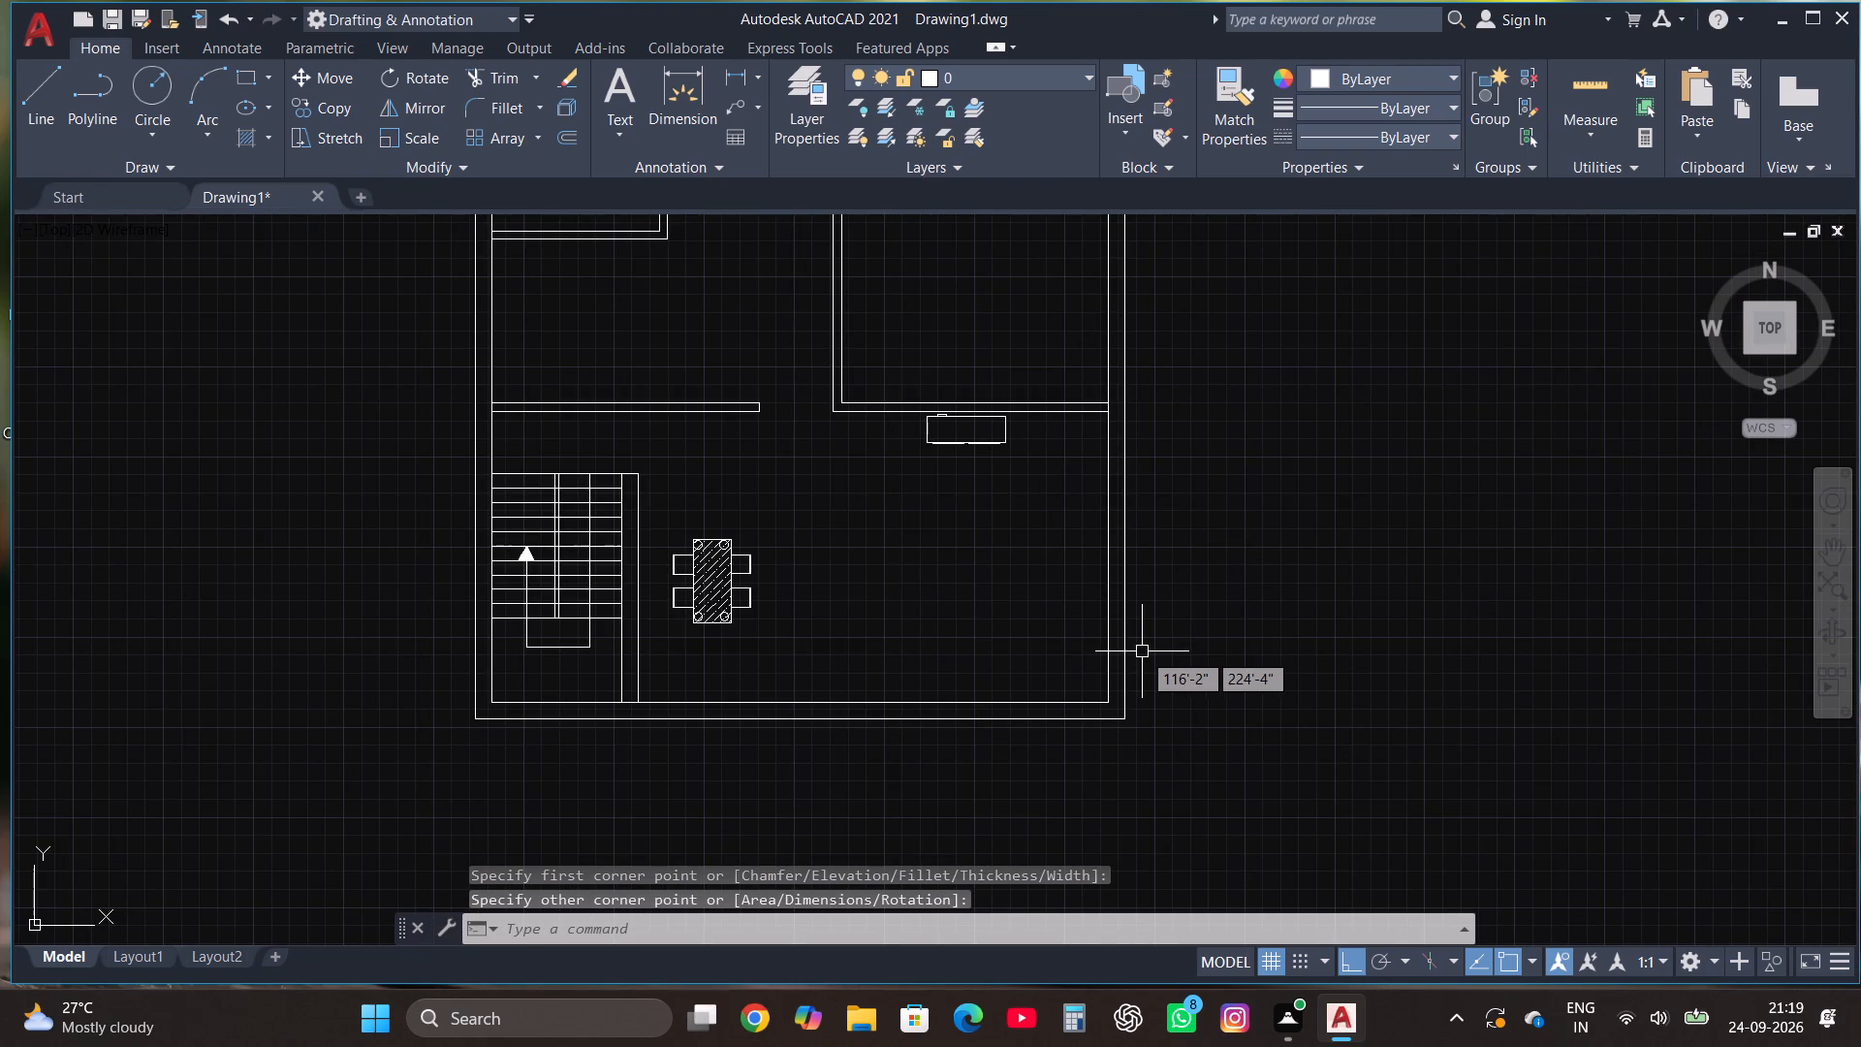
{"action": "scroll", "coordinate": [1142, 651], "scroll_direction": "up", "scroll_amount": 1}
{"action": "left_click", "coordinate": [158, 71]}
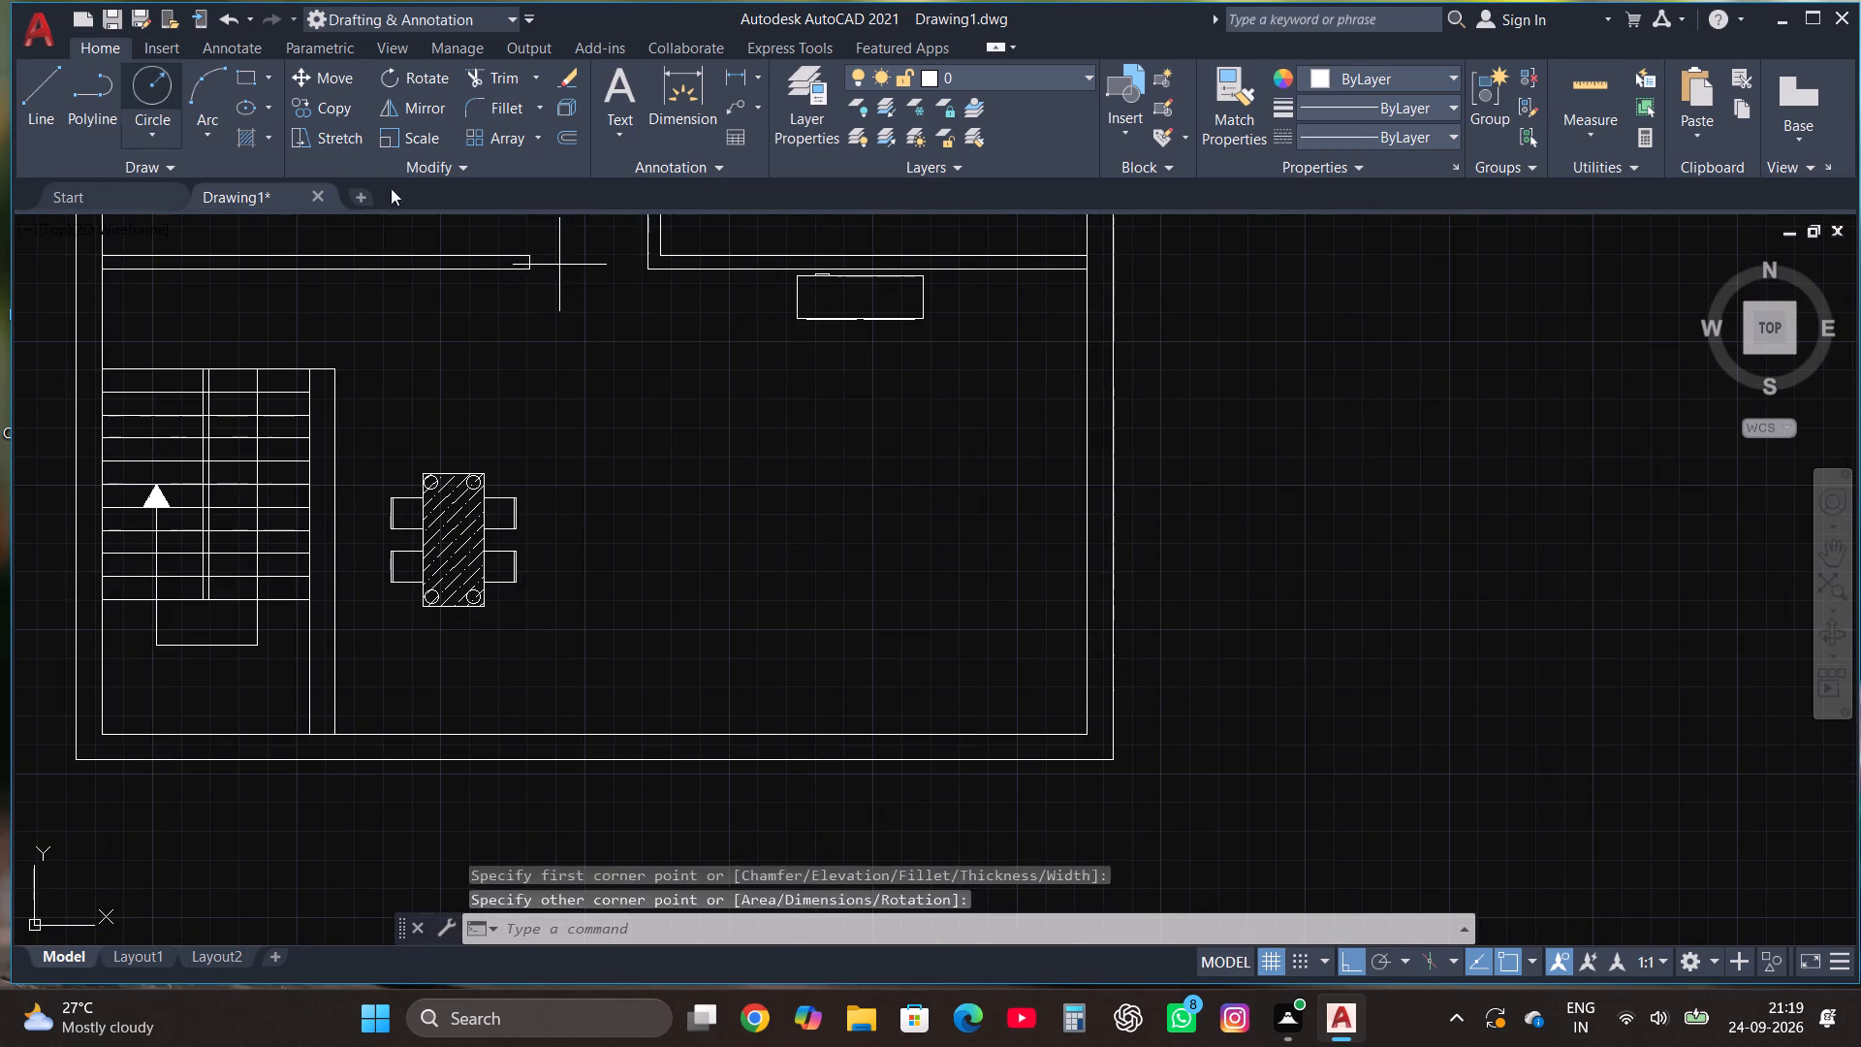
{"action": "left_click", "coordinate": [1018, 656]}
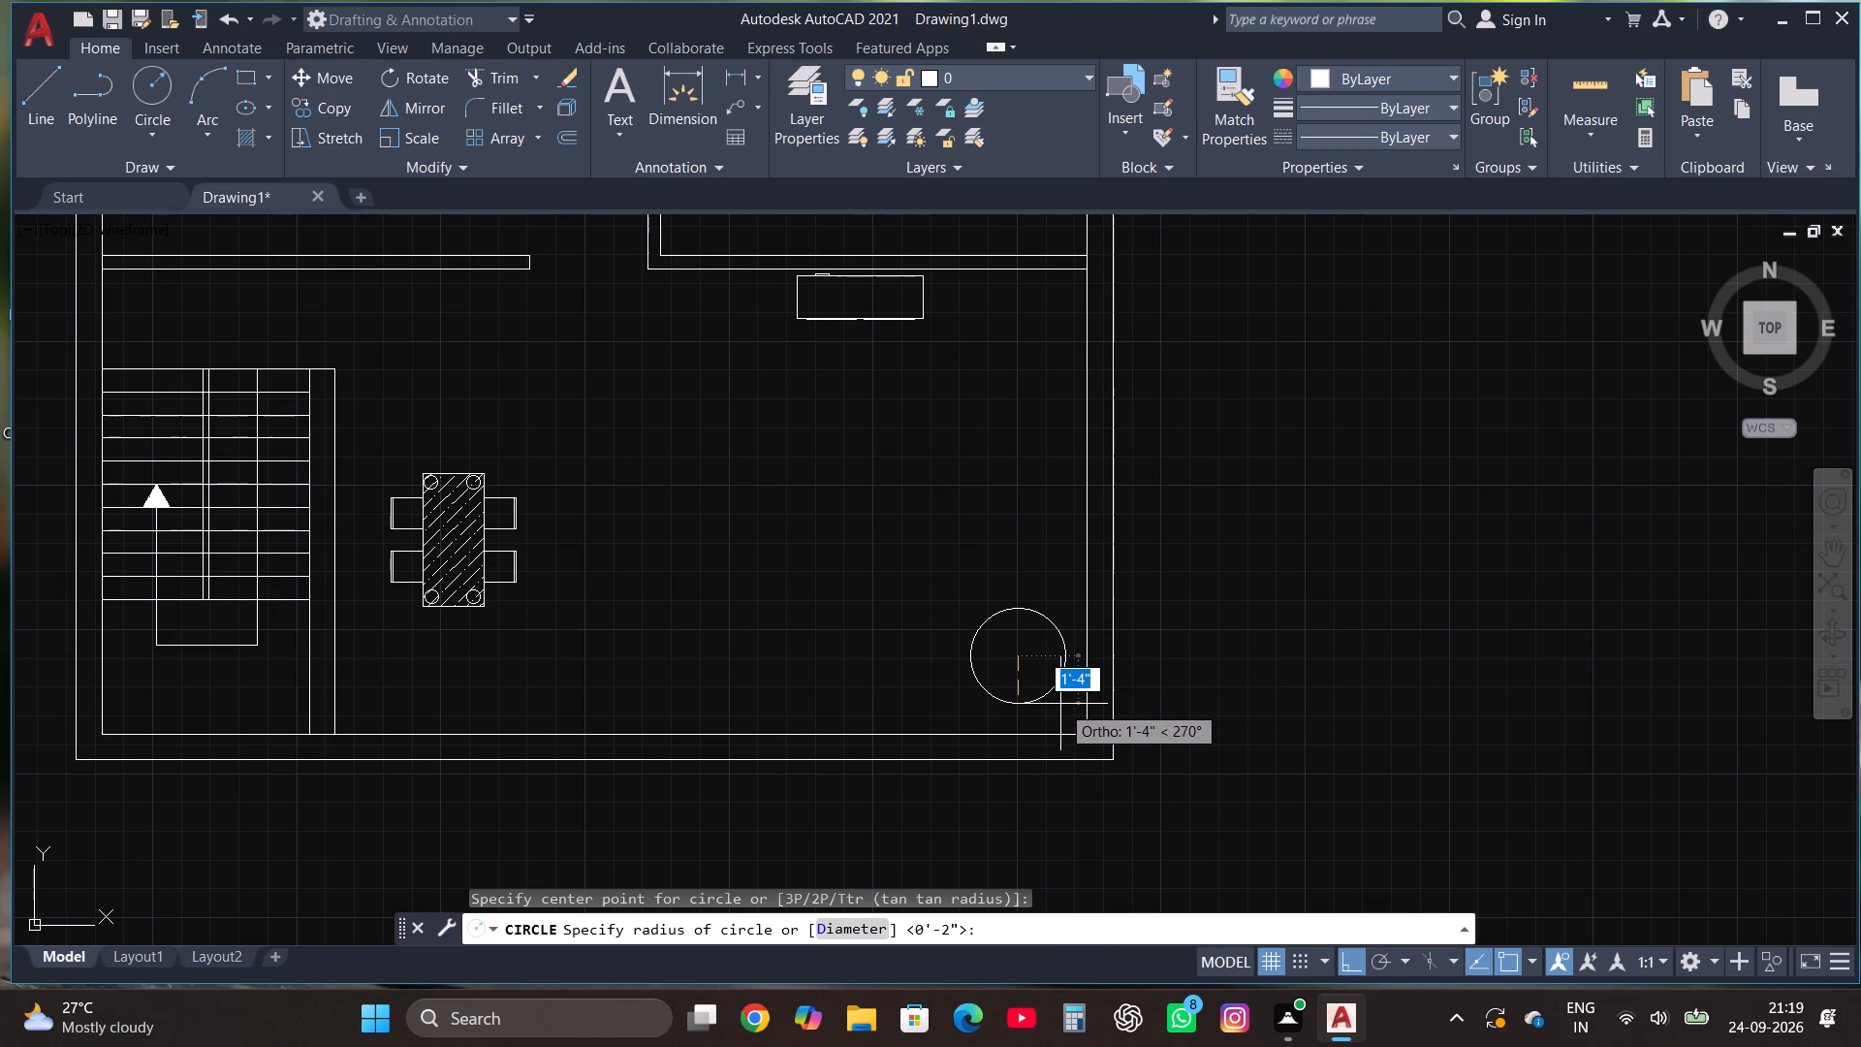
{"action": "left_click", "coordinate": [1057, 701]}
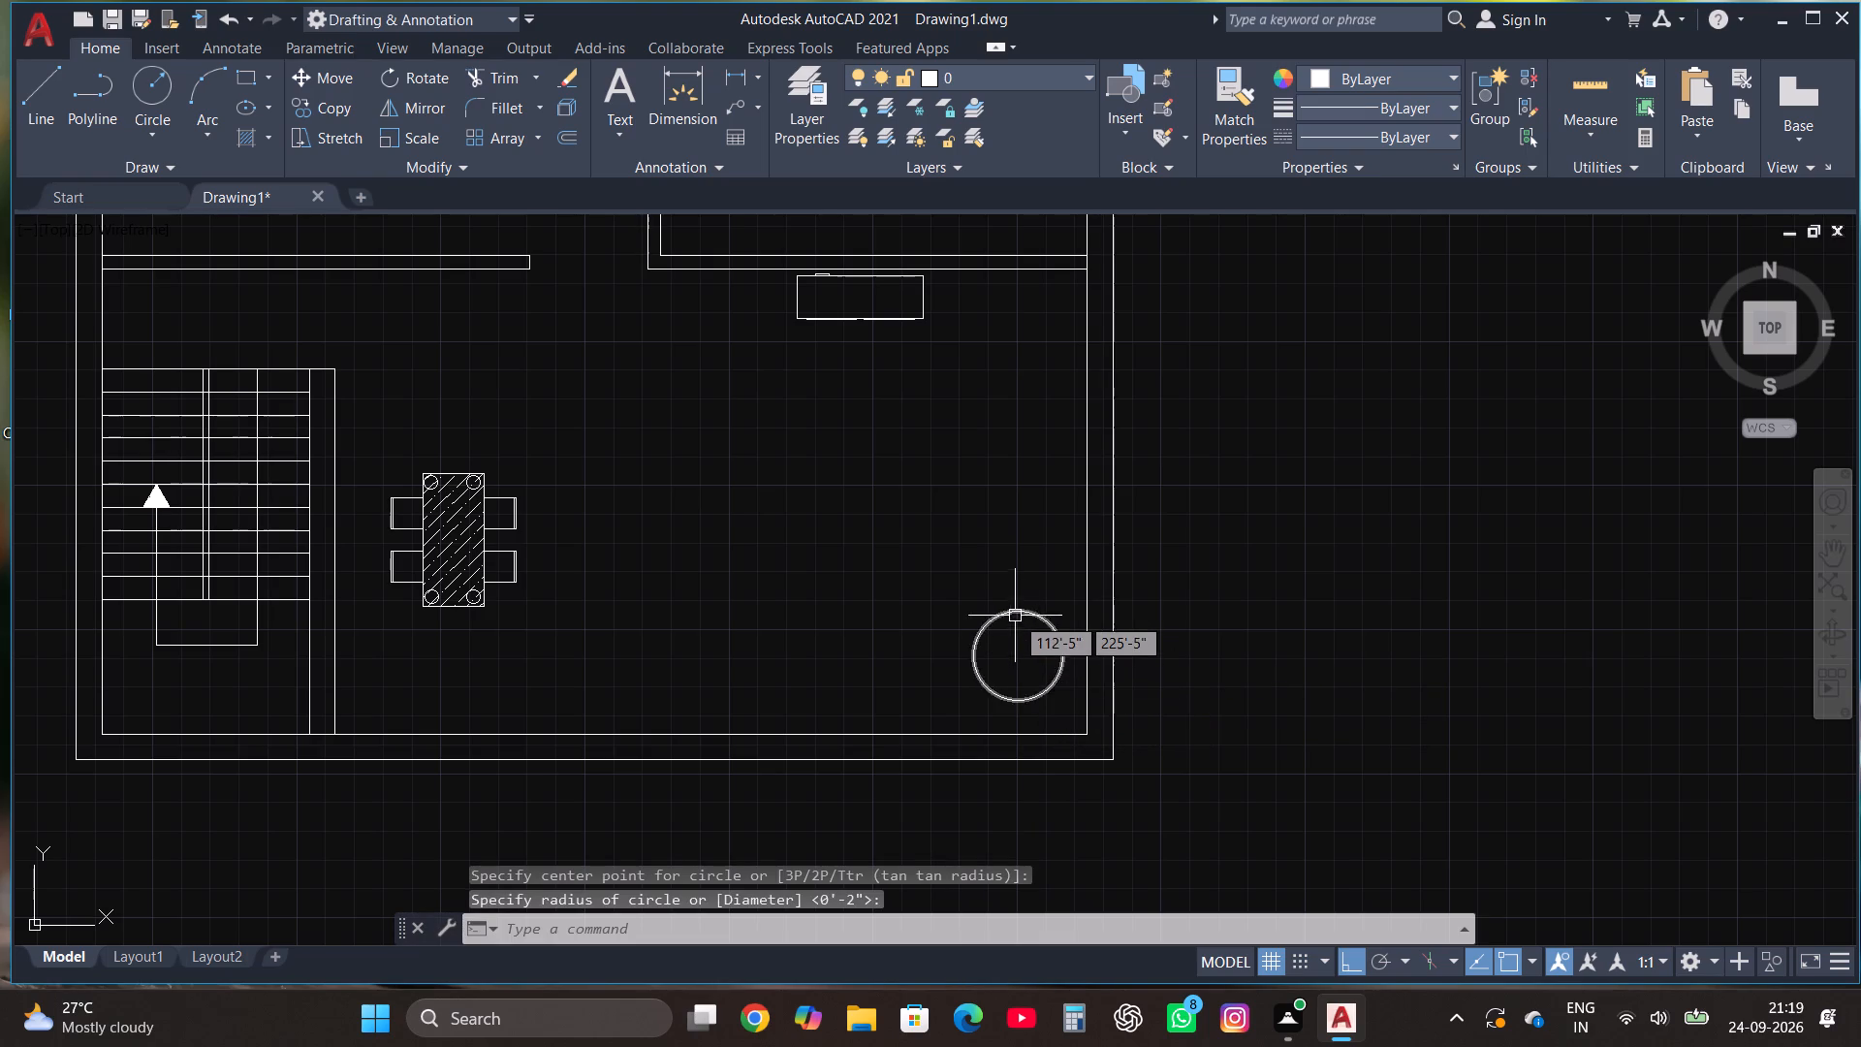
Scale the corner circle down about its center, picking the scale point freehand at about 0'-9".
{"action": "left_click", "coordinate": [1015, 616]}
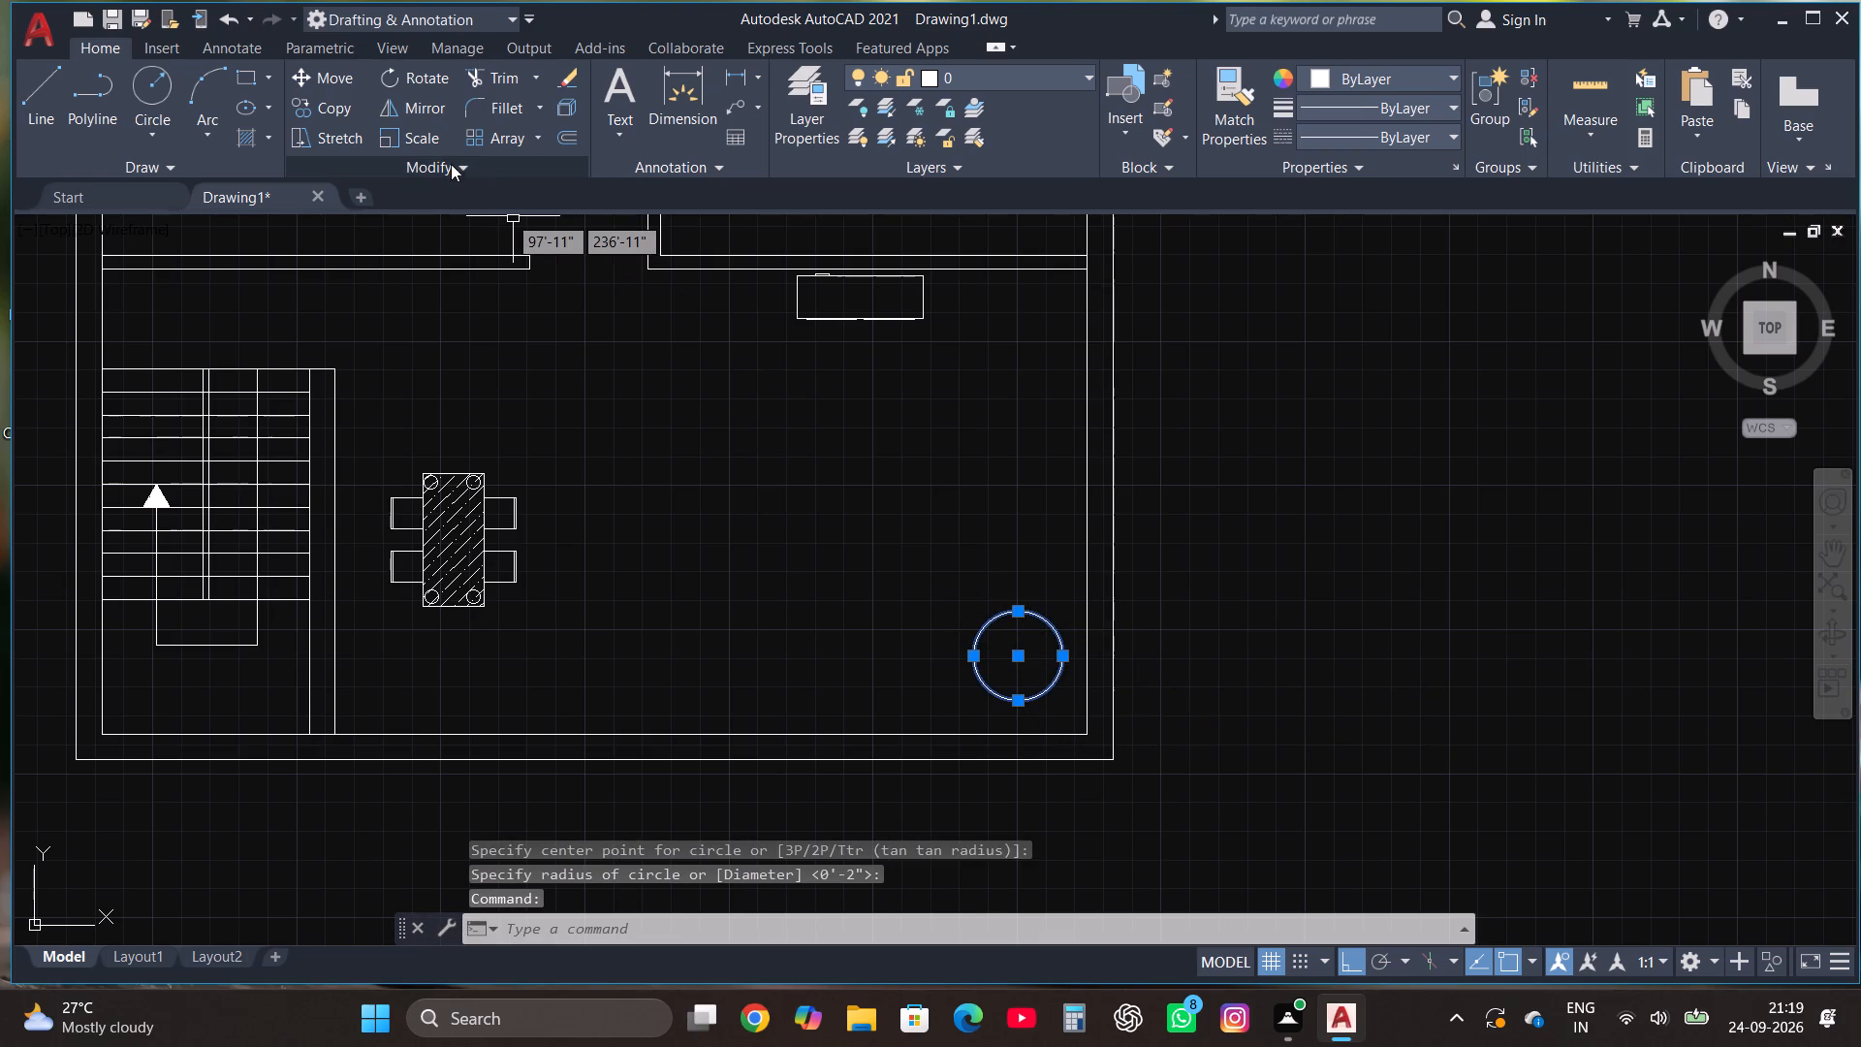
{"action": "left_click", "coordinate": [419, 134]}
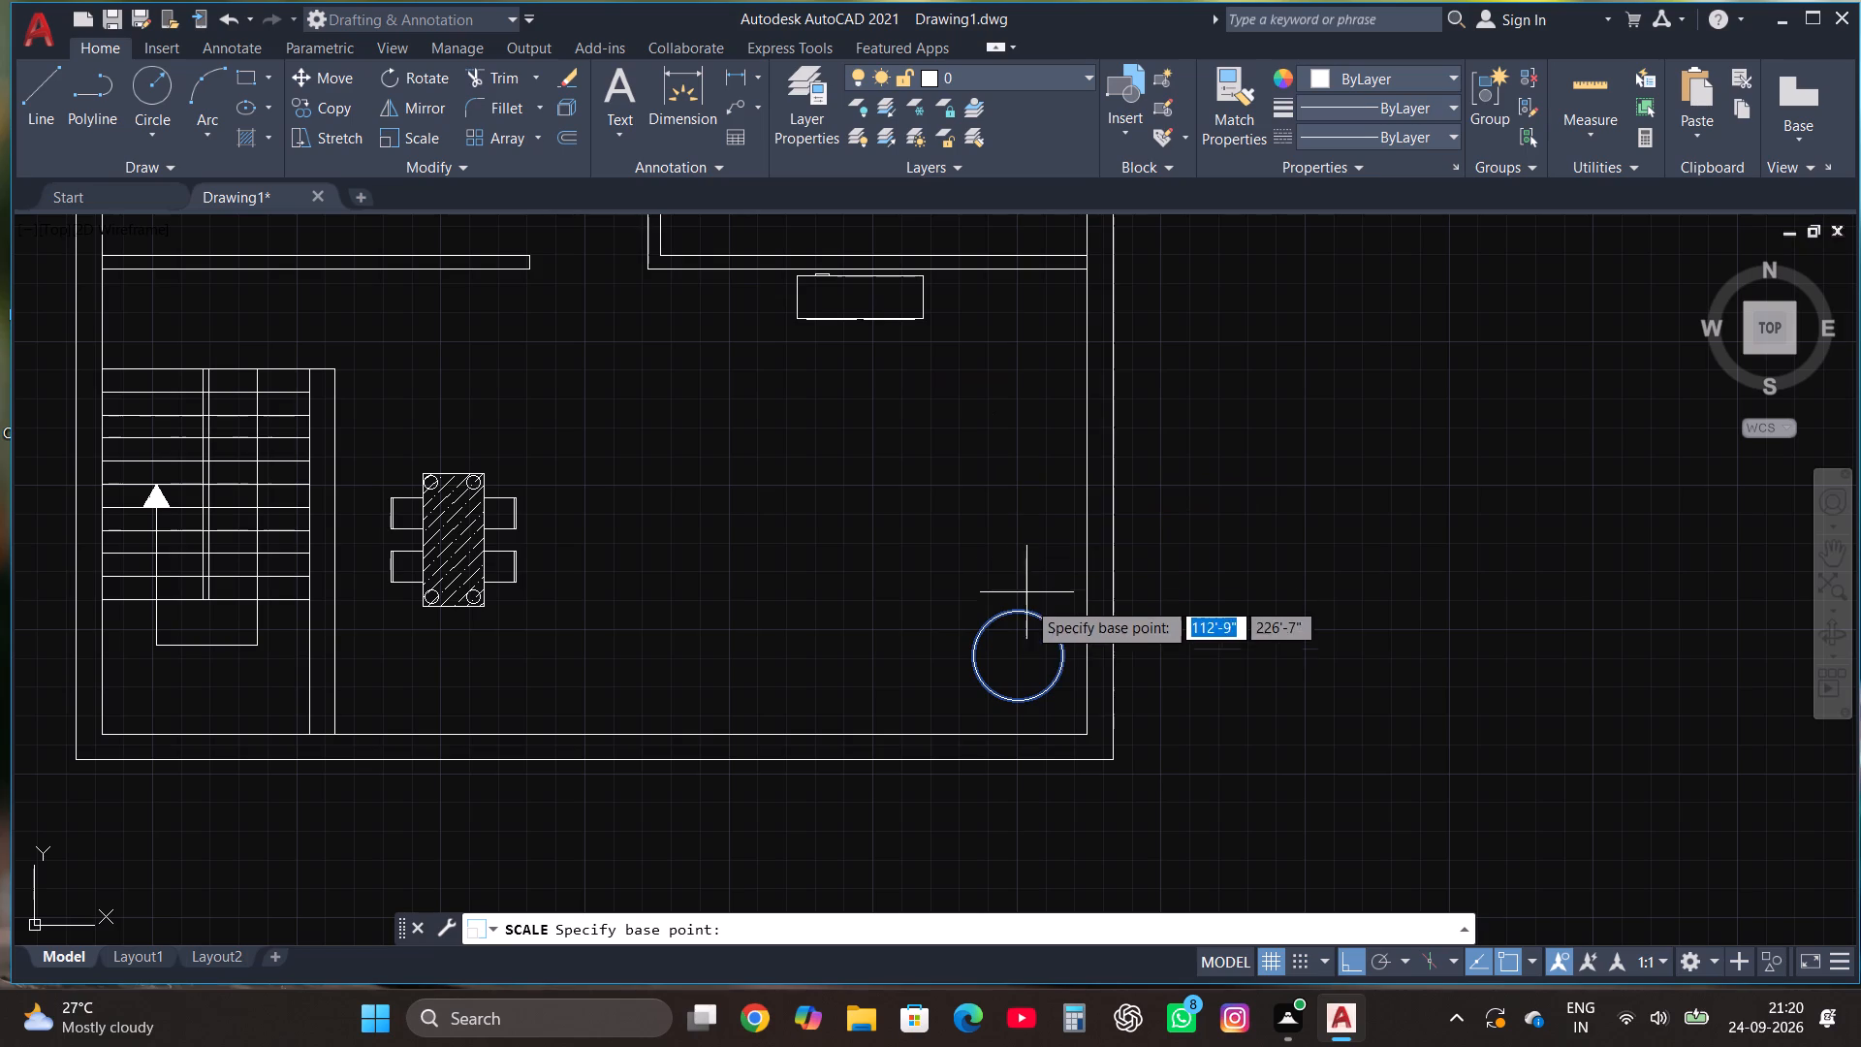
{"action": "left_click", "coordinate": [1018, 654]}
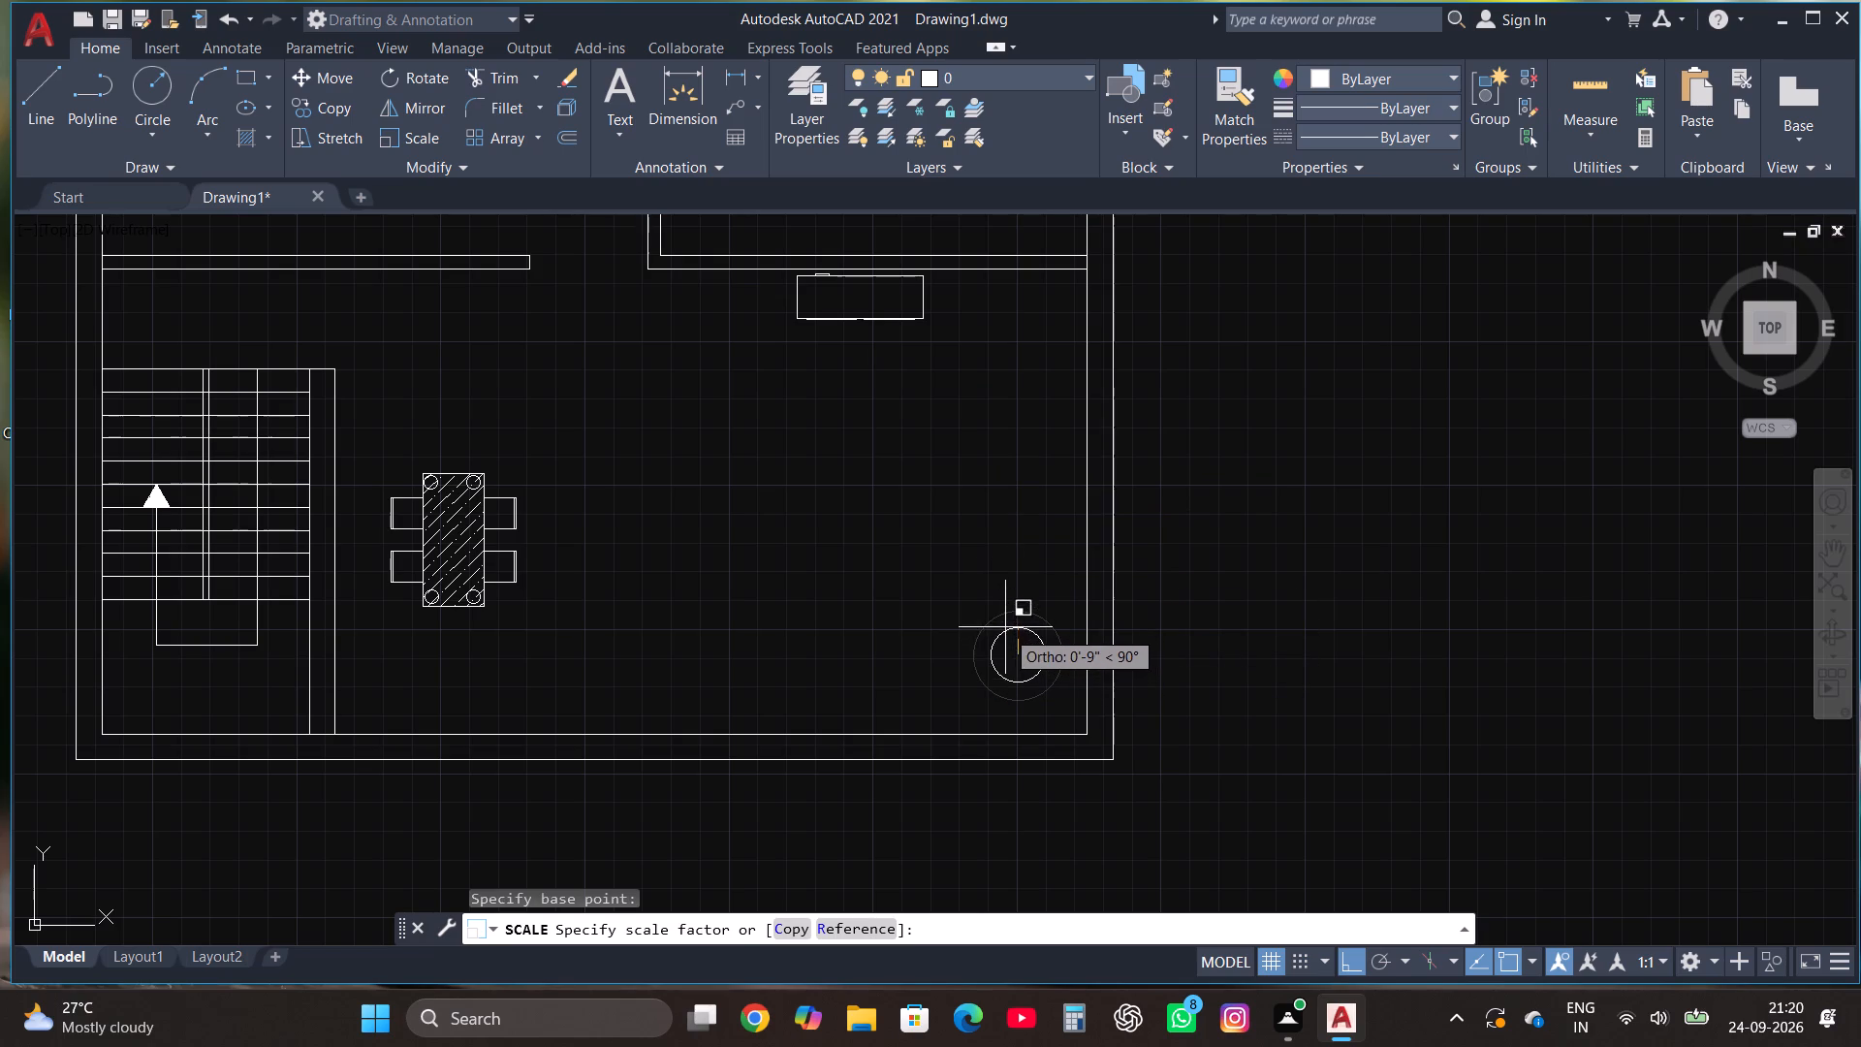
{"action": "left_click", "coordinate": [1003, 625]}
Draw an upright rectangle about 1'-9" by 4'-8" above the circle, beside the right outer wall.
{"action": "scroll", "coordinate": [1048, 581], "scroll_direction": "down", "scroll_amount": 1}
{"action": "scroll", "coordinate": [1011, 624], "scroll_direction": "up", "scroll_amount": 2}
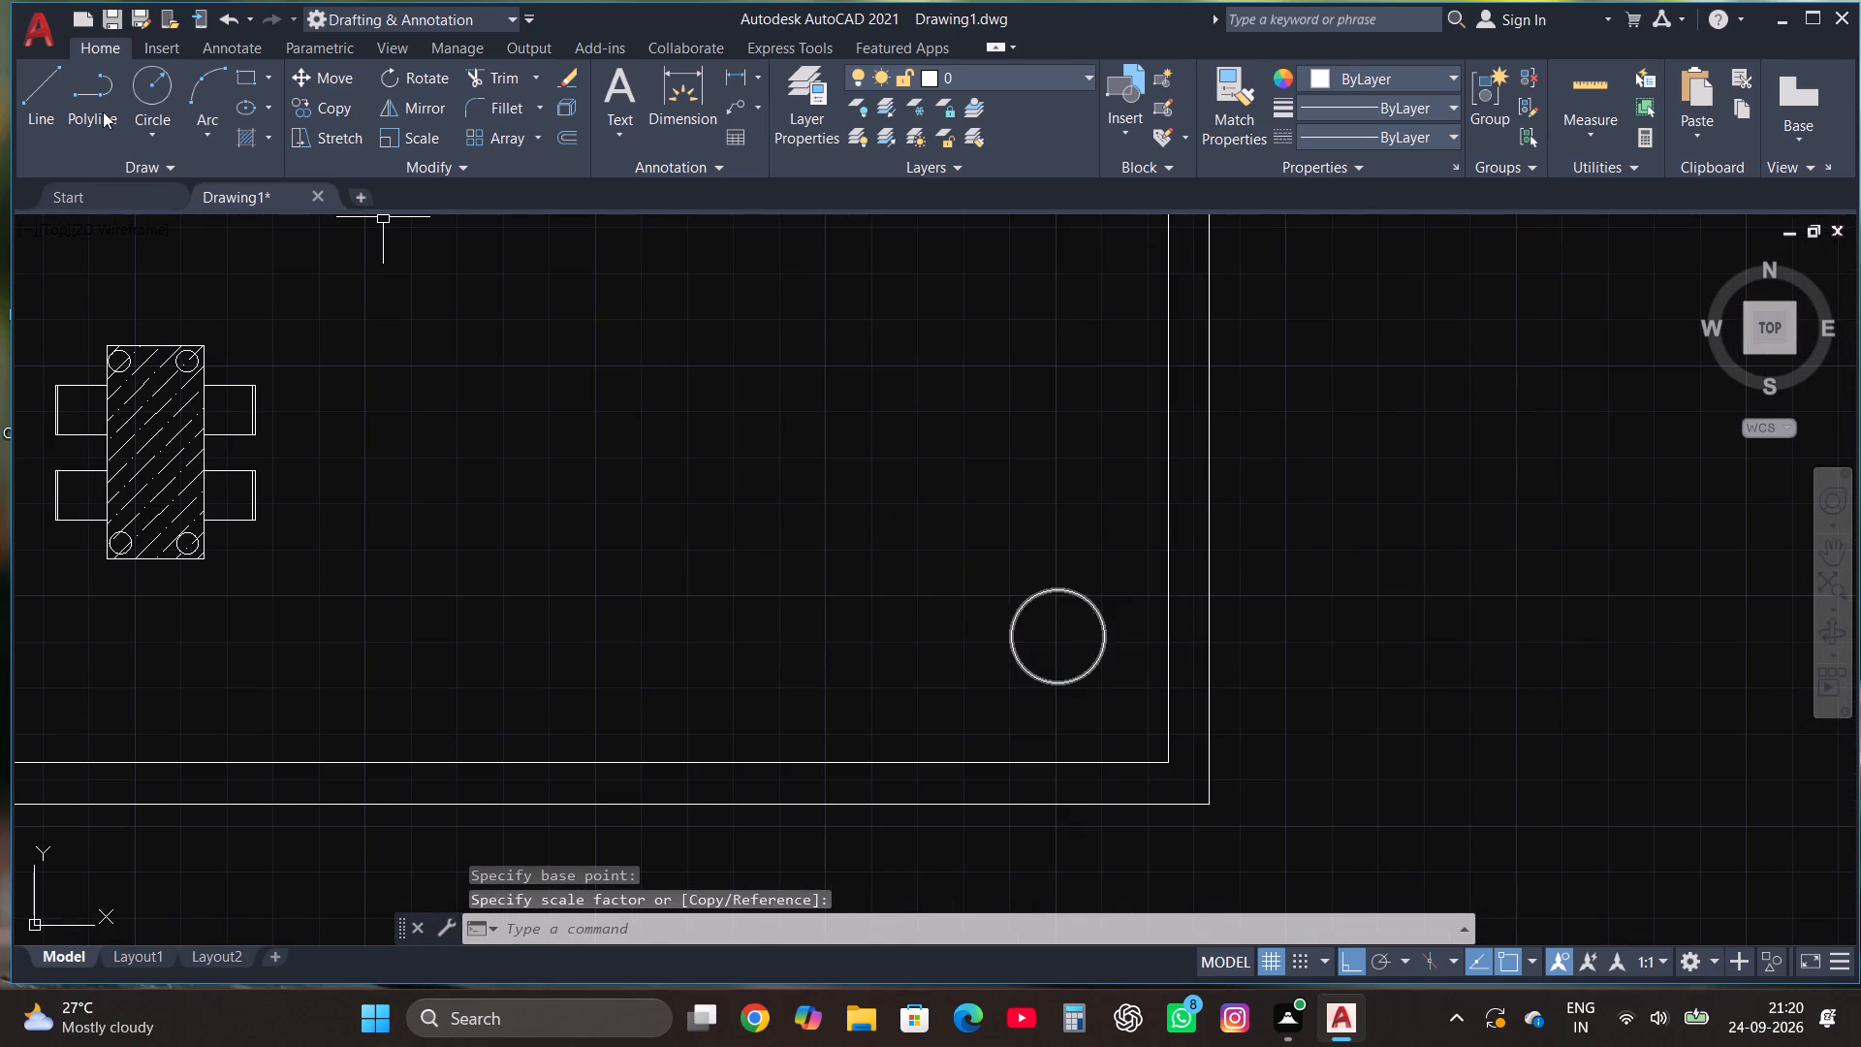
{"action": "left_click", "coordinate": [247, 68]}
{"action": "scroll", "coordinate": [1169, 913], "scroll_direction": "down", "scroll_amount": 1}
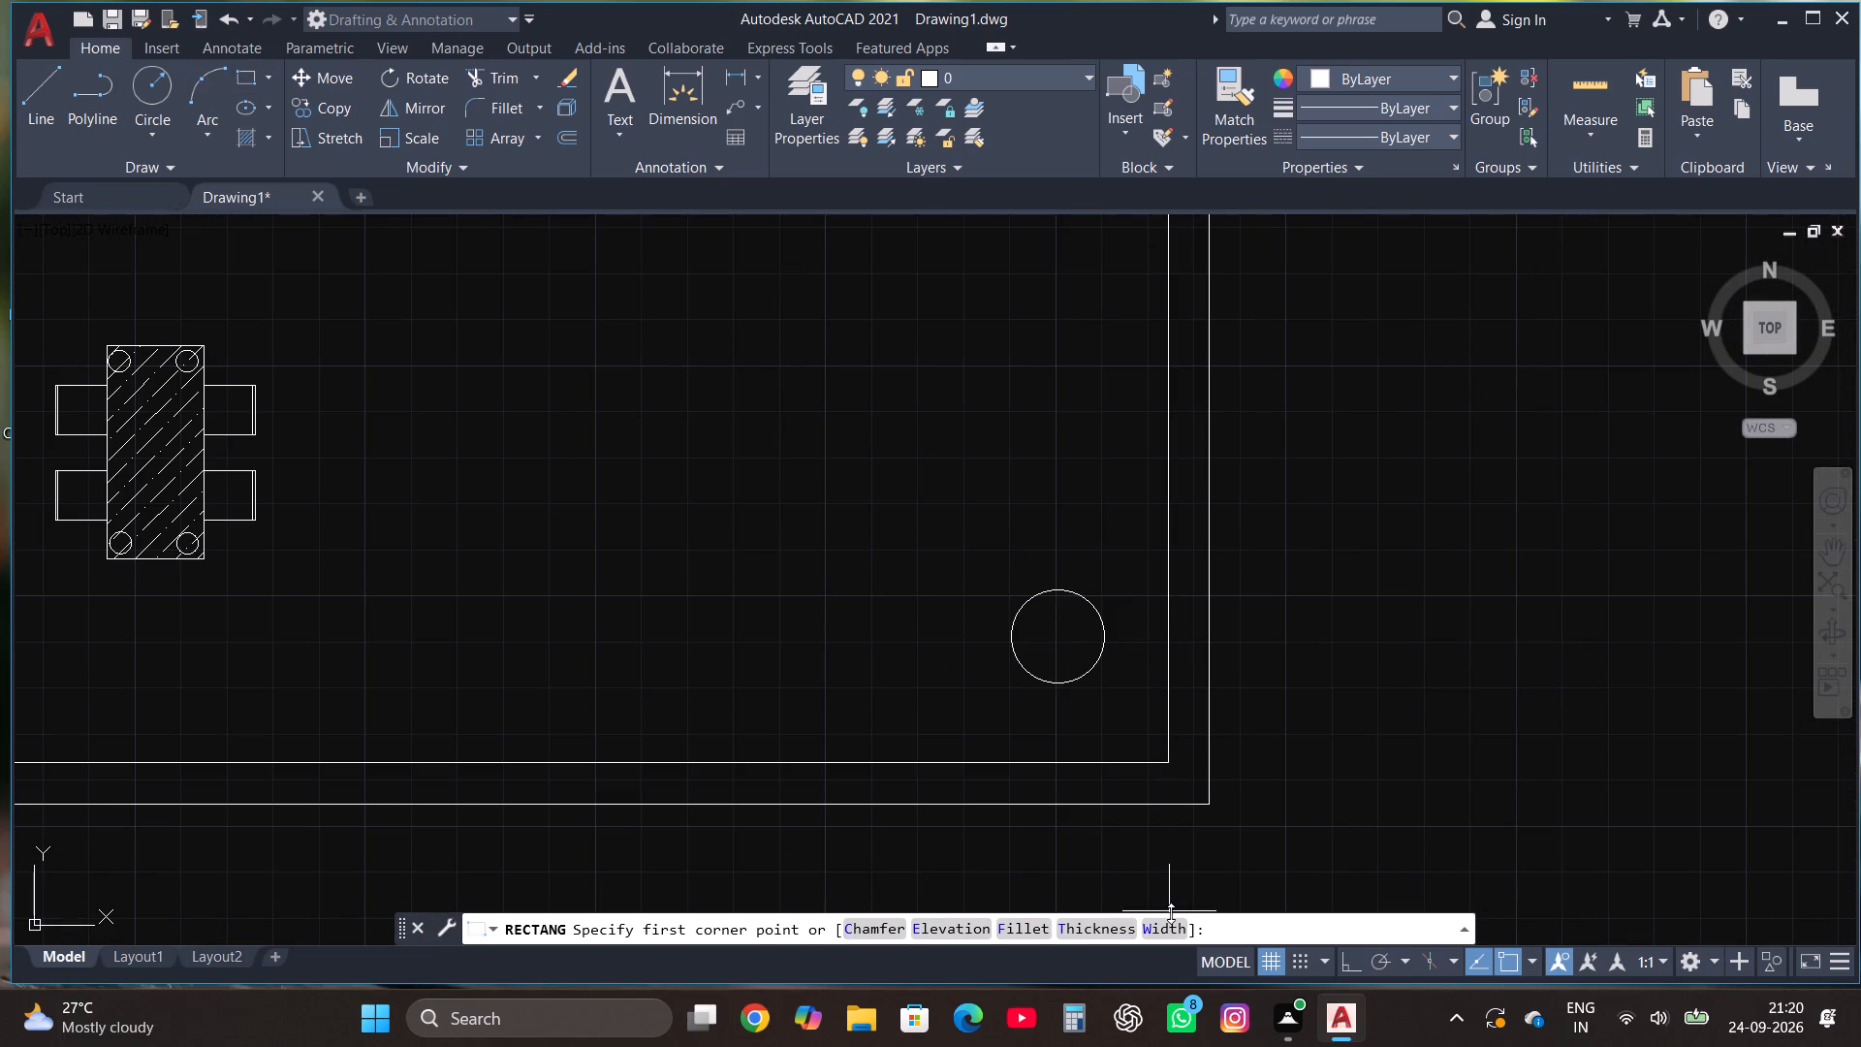
{"action": "scroll", "coordinate": [1171, 913], "scroll_direction": "down", "scroll_amount": 1}
{"action": "scroll", "coordinate": [1149, 753], "scroll_direction": "down", "scroll_amount": 2}
{"action": "scroll", "coordinate": [1133, 667], "scroll_direction": "up", "scroll_amount": 2}
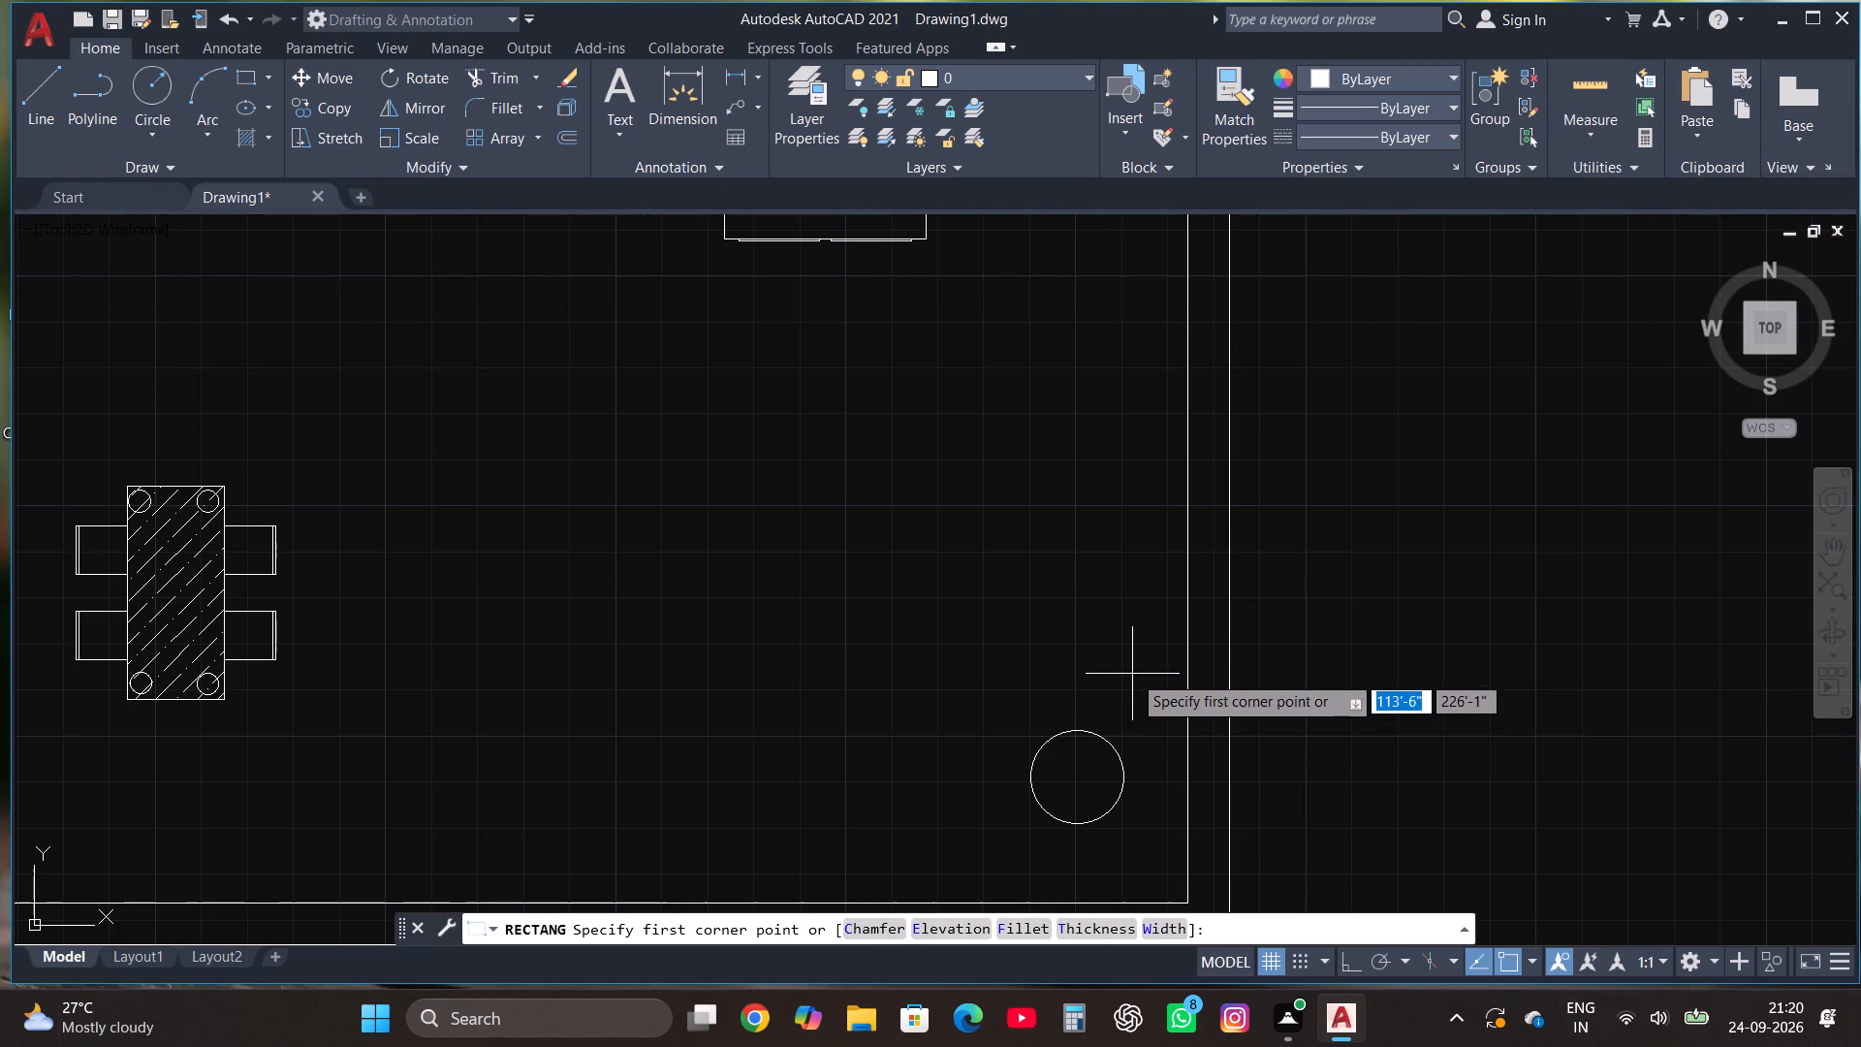
{"action": "left_click", "coordinate": [1132, 672]}
{"action": "scroll", "coordinate": [1068, 484], "scroll_direction": "down", "scroll_amount": 2}
{"action": "scroll", "coordinate": [1054, 445], "scroll_direction": "up", "scroll_amount": 1}
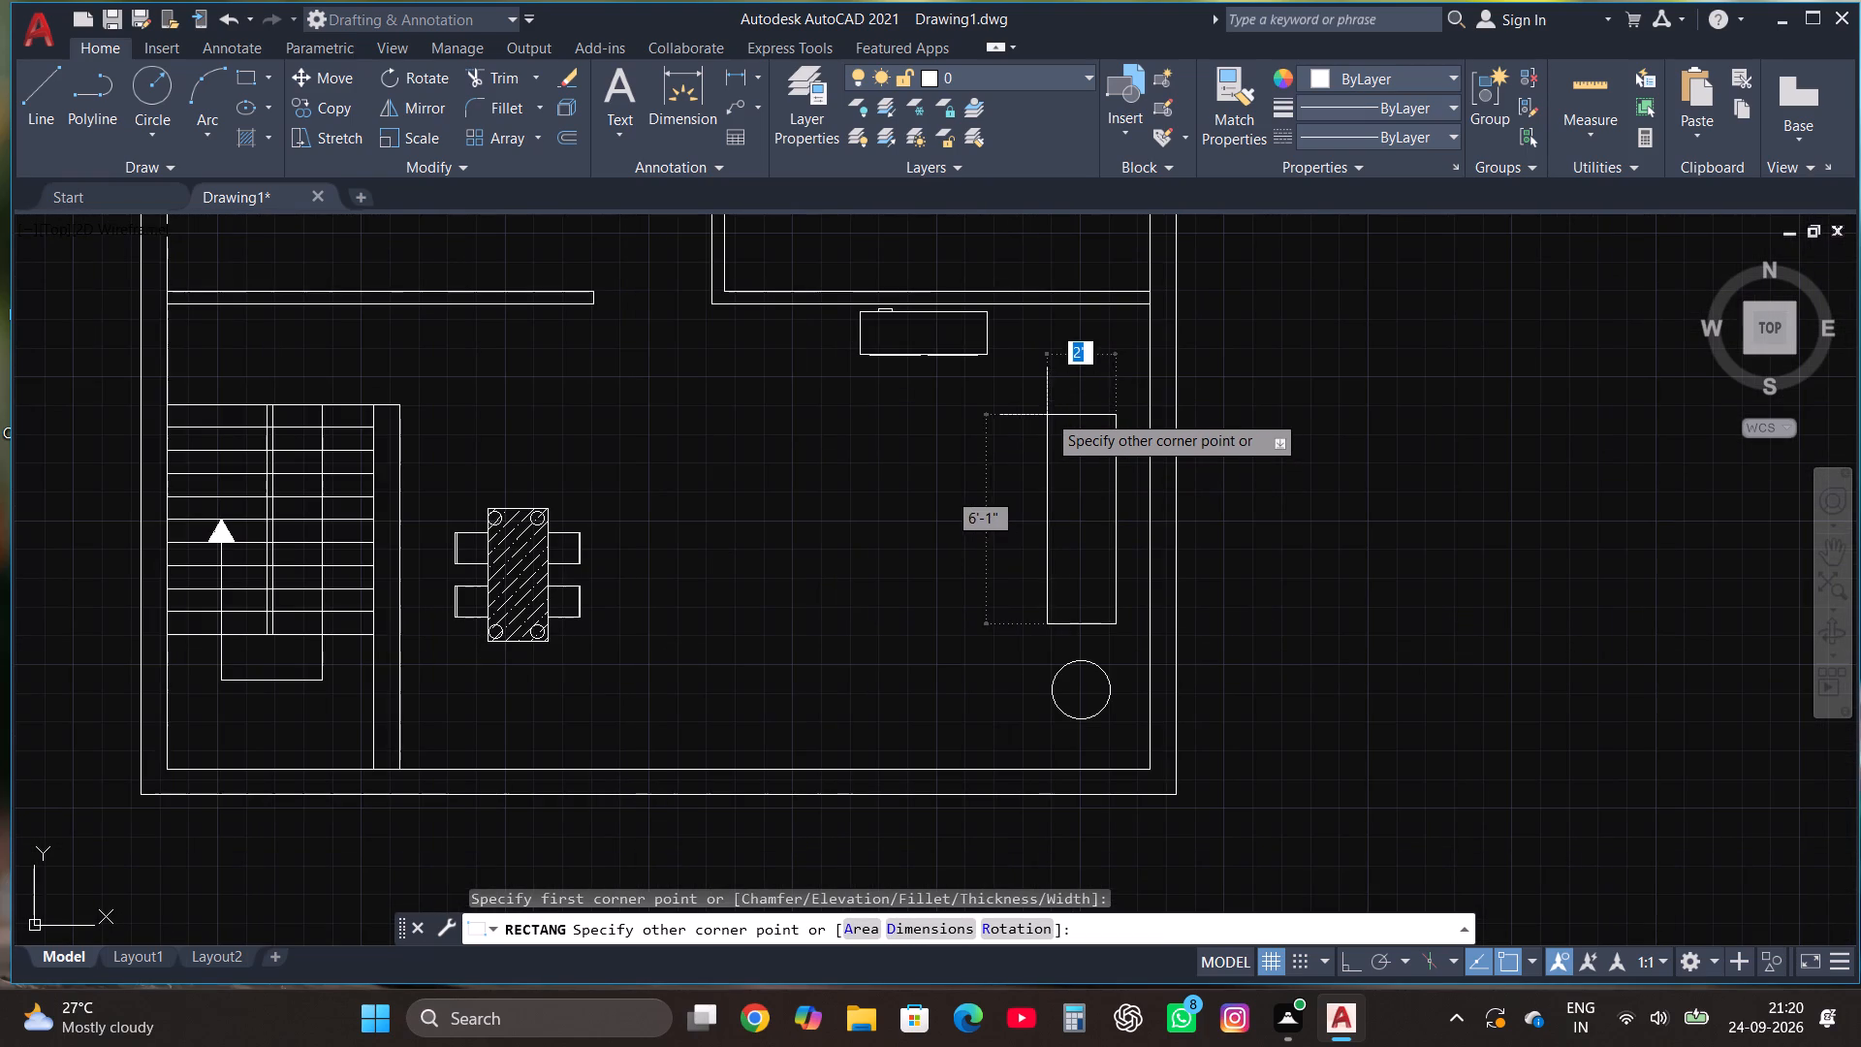
{"action": "left_click", "coordinate": [1053, 464]}
Draw a horizontal line from the upright rectangle's right edge, one third up, to beyond its left edge.
{"action": "scroll", "coordinate": [1135, 557], "scroll_direction": "up", "scroll_amount": 2}
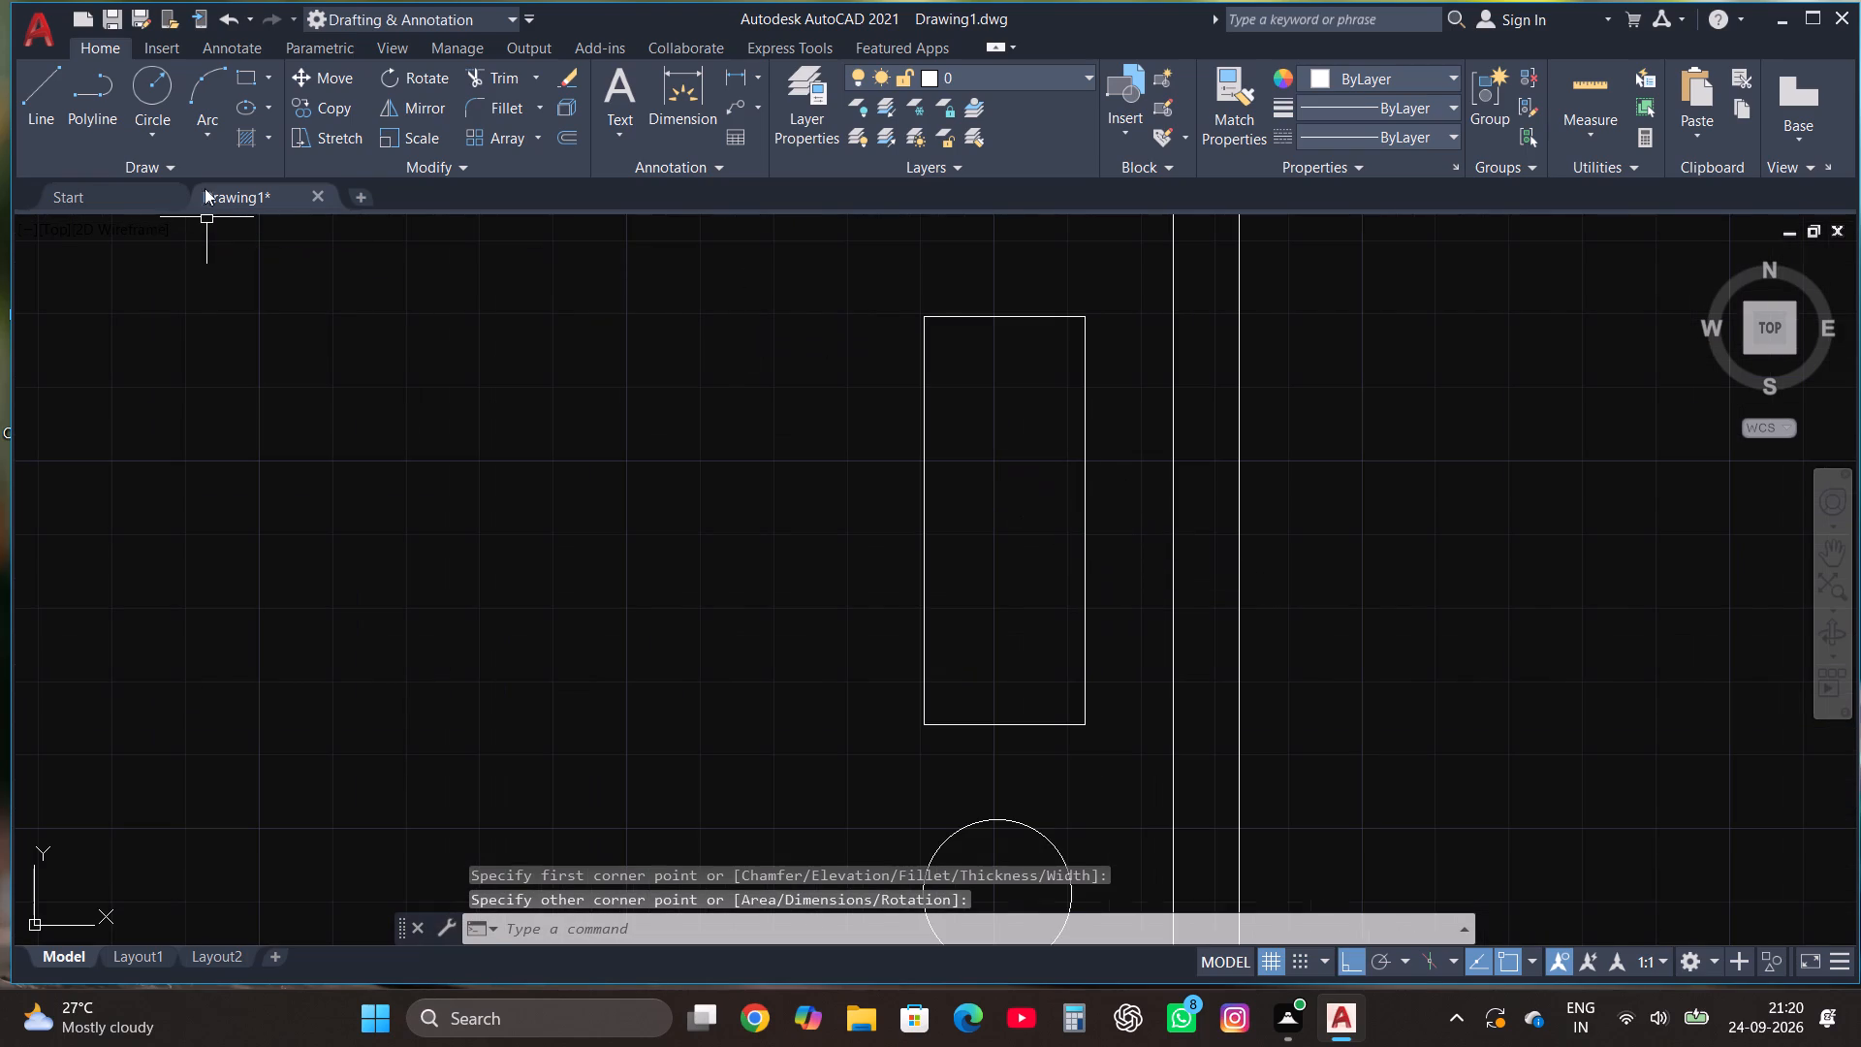
{"action": "left_click", "coordinate": [52, 86]}
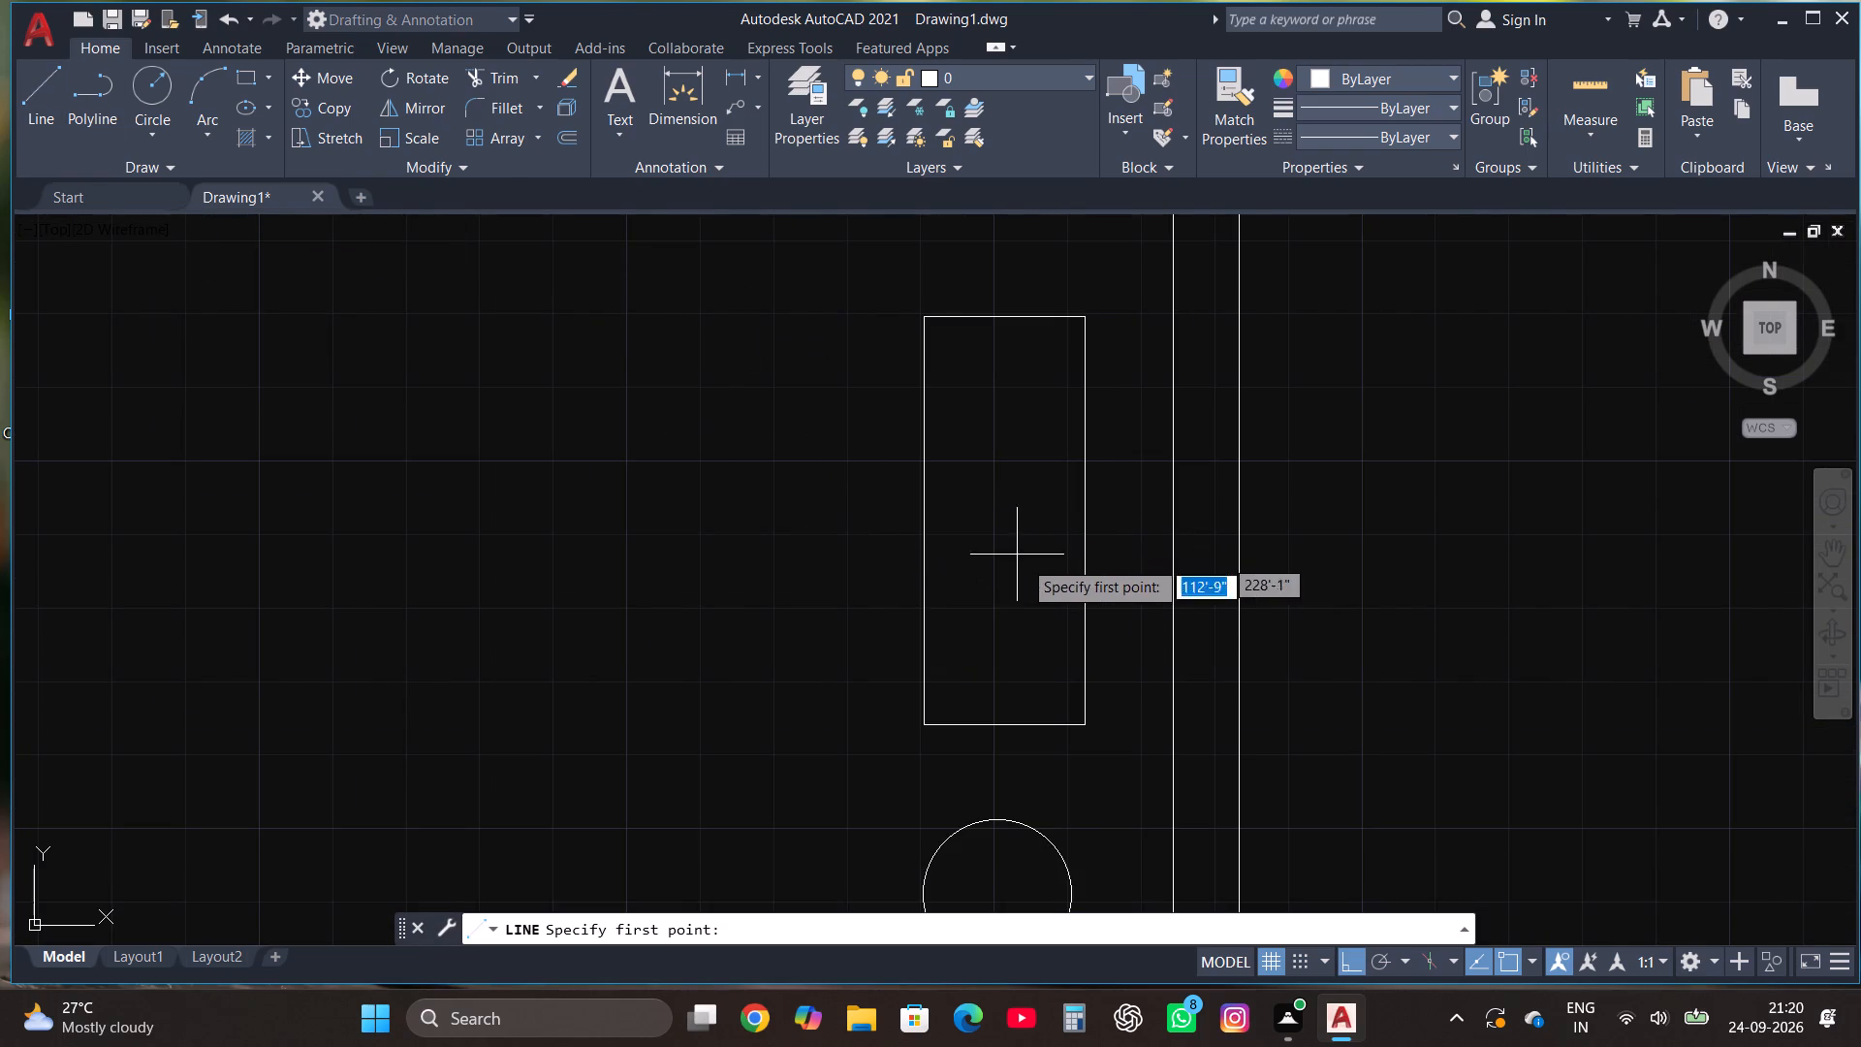
{"action": "left_click", "coordinate": [1084, 589]}
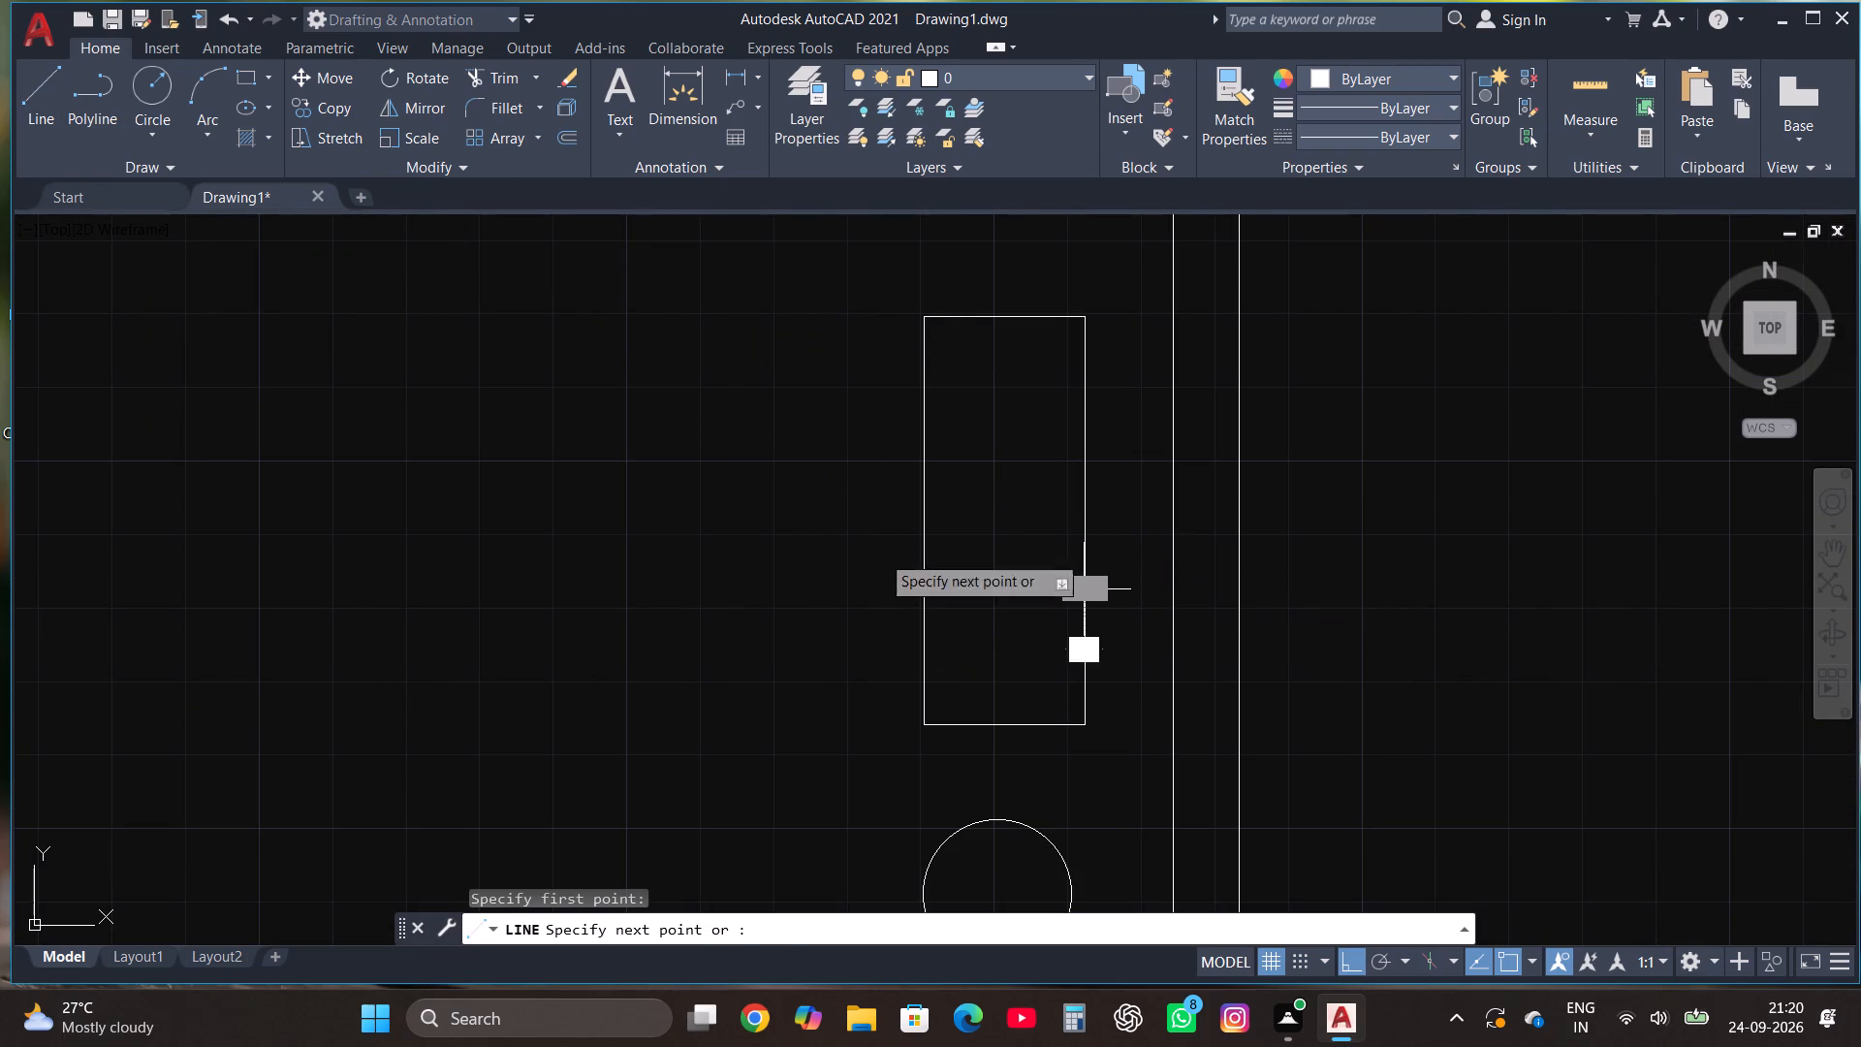
{"action": "left_click", "coordinate": [784, 550]}
{"action": "key", "text": "Escape"}
Trim the part of the horizontal line that sticks out left of the upright rectangle.
{"action": "left_click", "coordinate": [505, 76]}
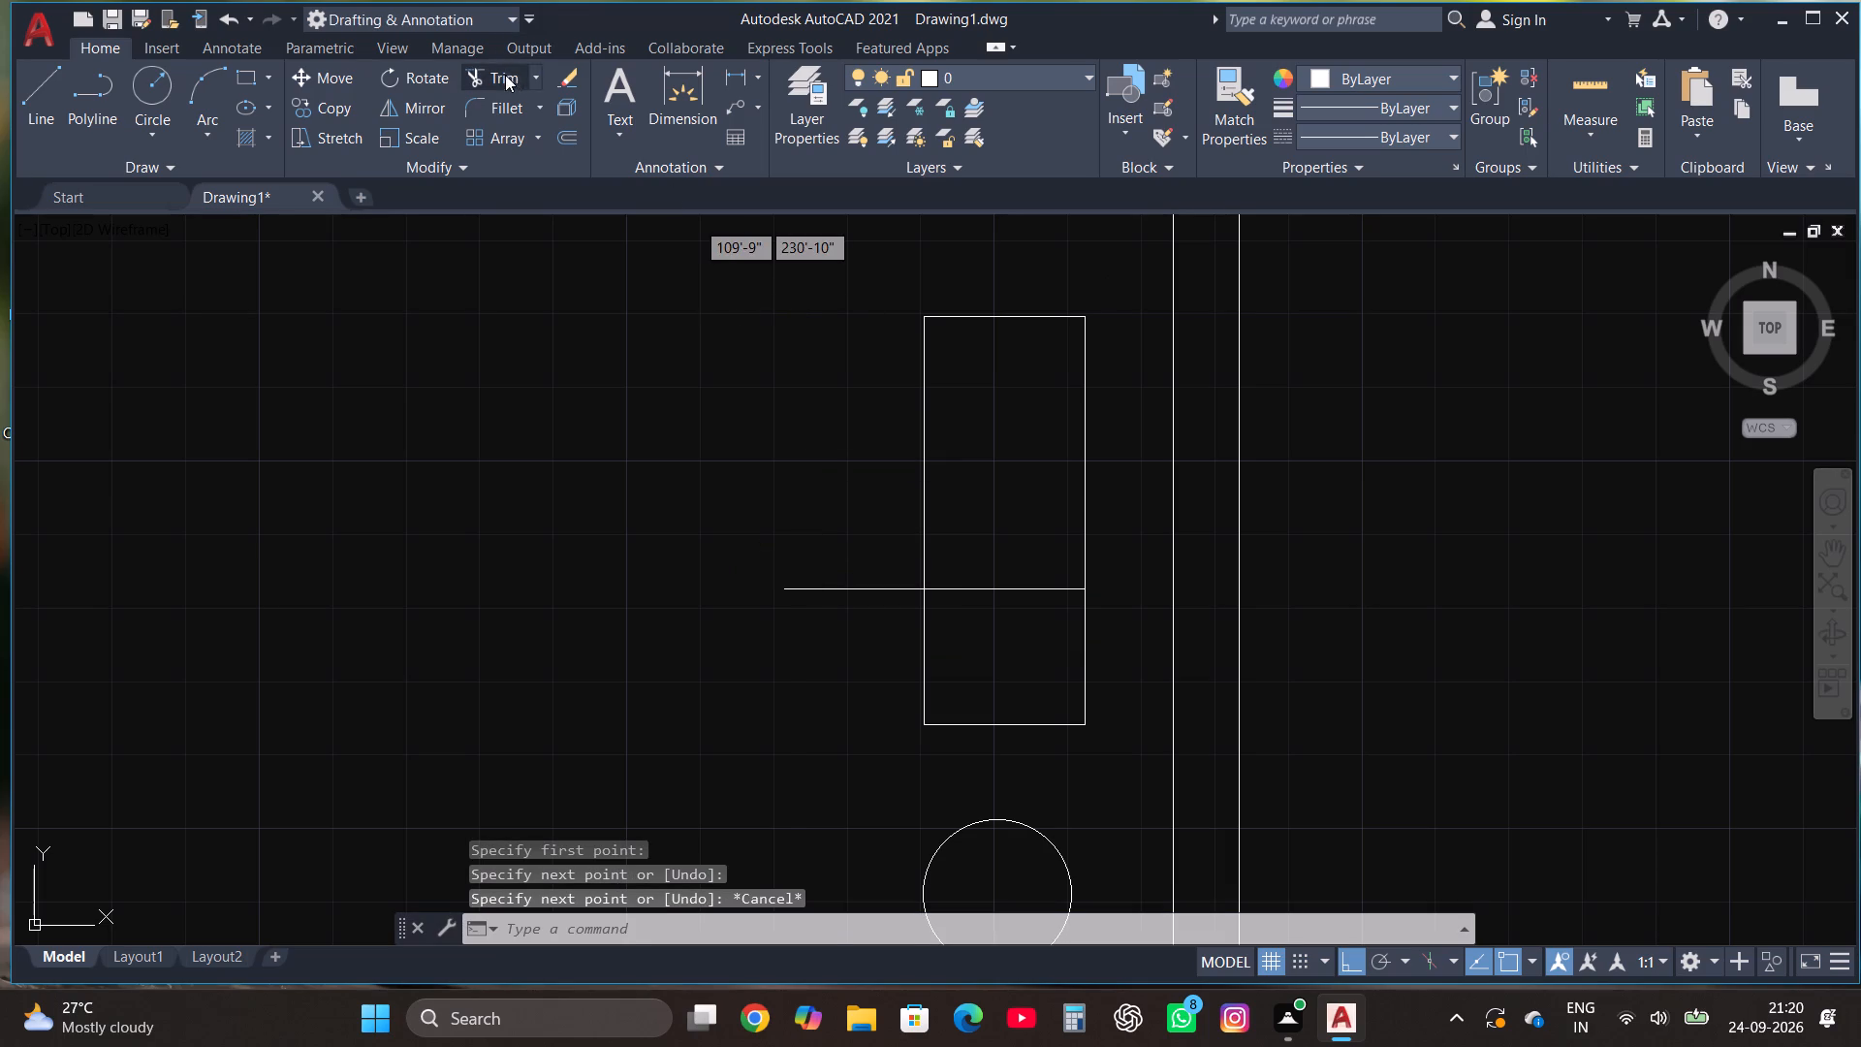
{"action": "left_click_drag", "start_coordinate": [872, 638], "coordinate": [877, 619]}
{"action": "left_click", "coordinate": [881, 531]}
{"action": "key", "text": "Escape"}
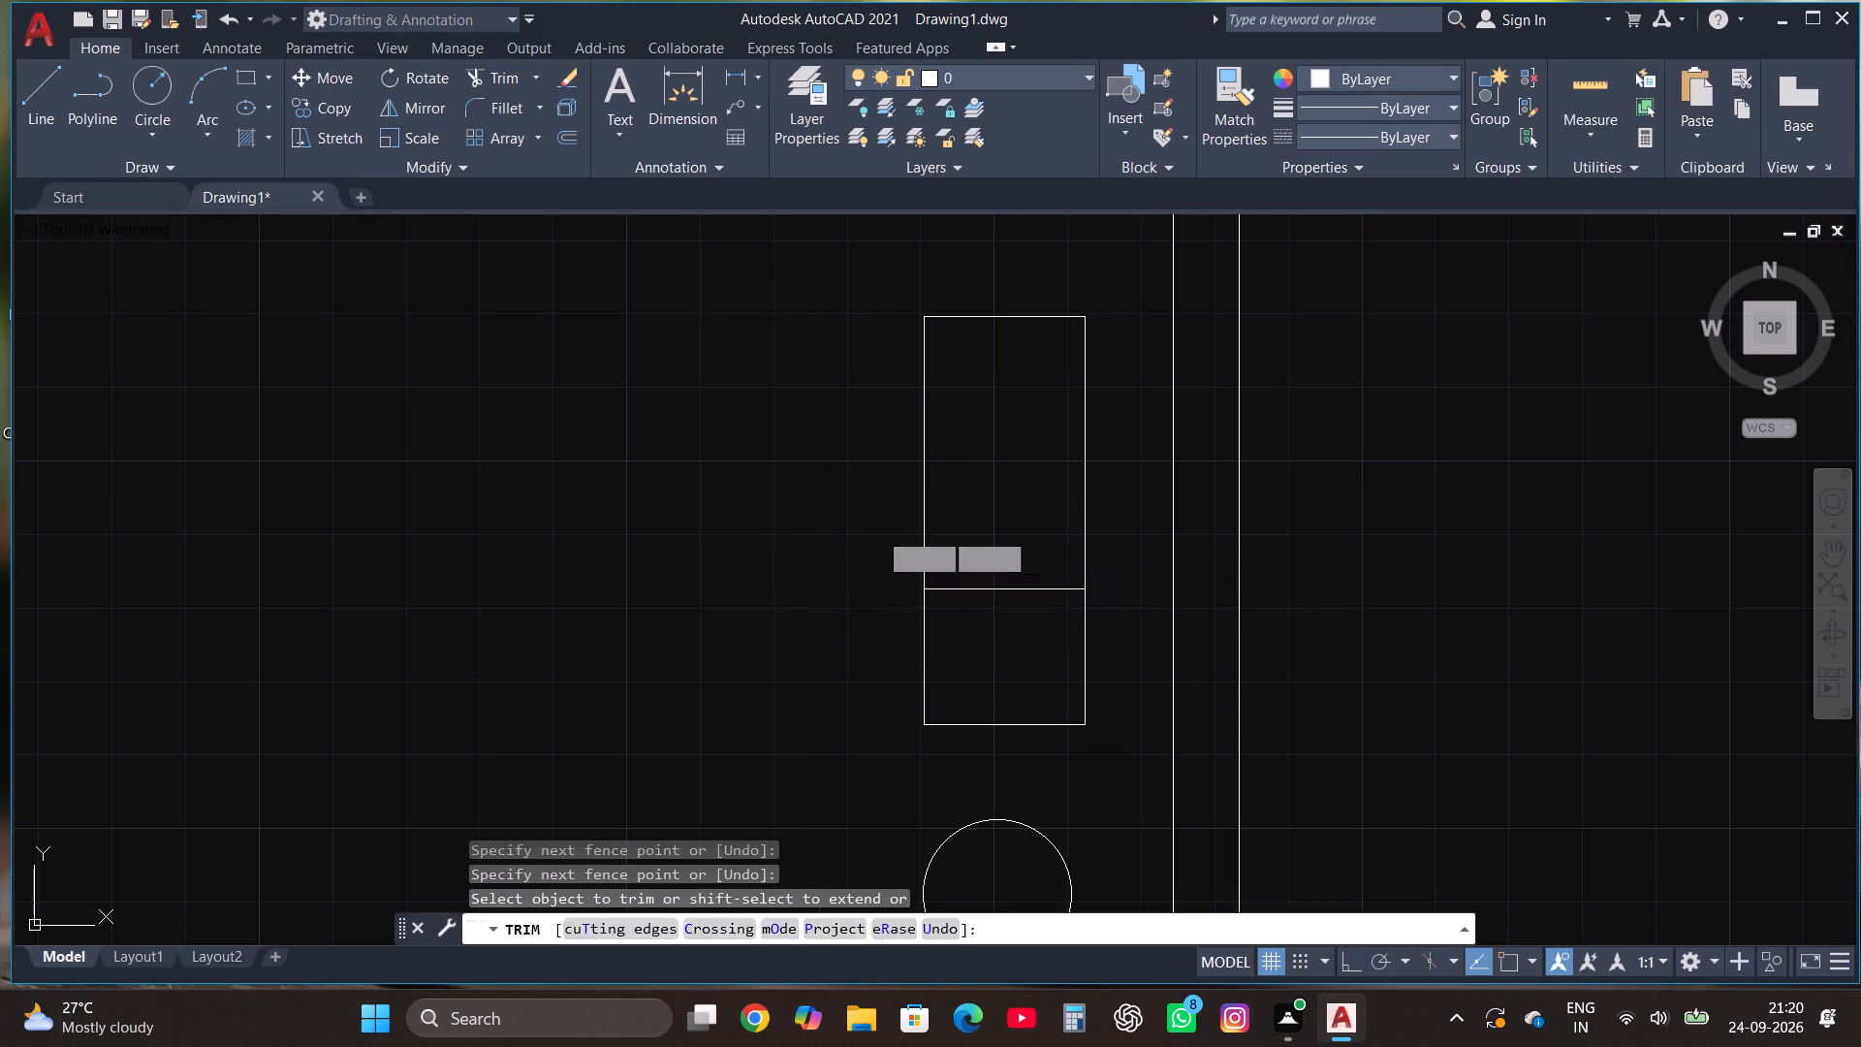
Copy the horizontal divider of the upright rectangle about 1'-6" straight up, splitting it into three sections.
{"action": "left_click", "coordinate": [988, 588]}
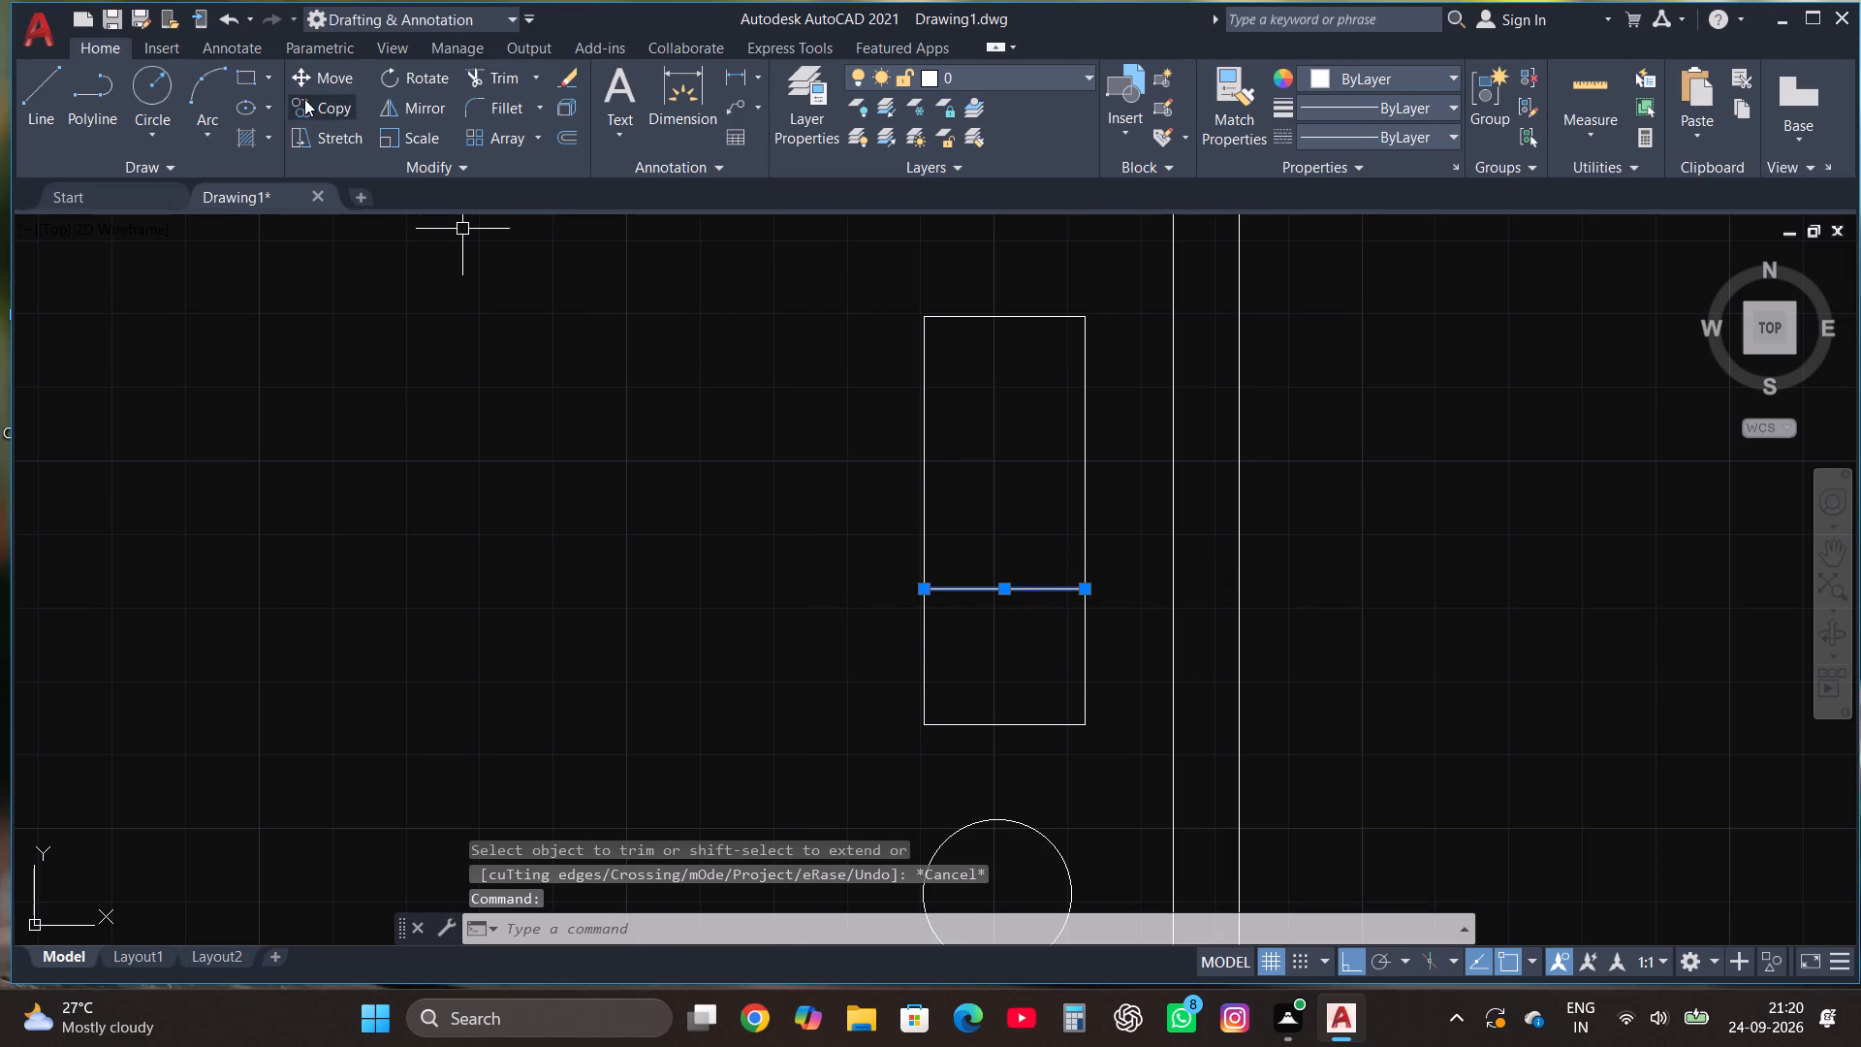
{"action": "left_click", "coordinate": [330, 103]}
{"action": "left_click", "coordinate": [1013, 591]}
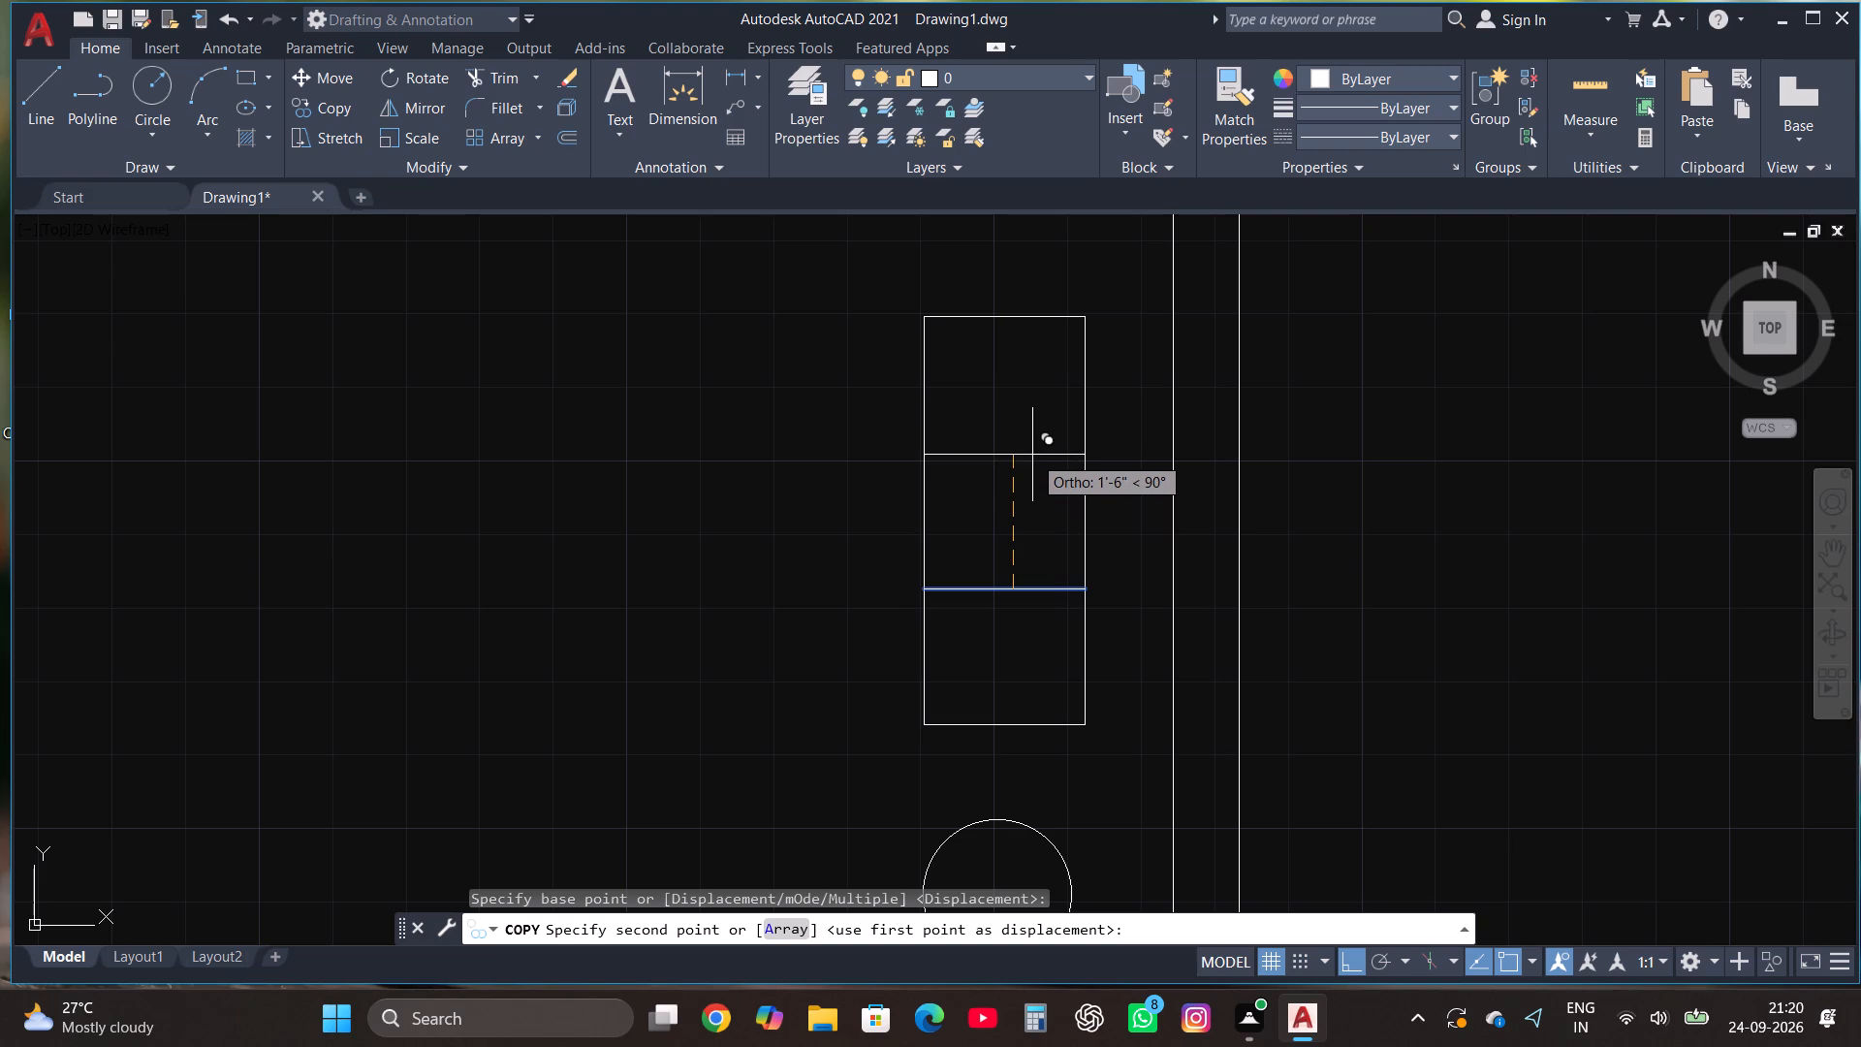
{"action": "left_click", "coordinate": [1032, 455]}
Shift the lower divider line slightly upward by its midpoint inside the upright rectangle.
{"action": "left_click", "coordinate": [1028, 583]}
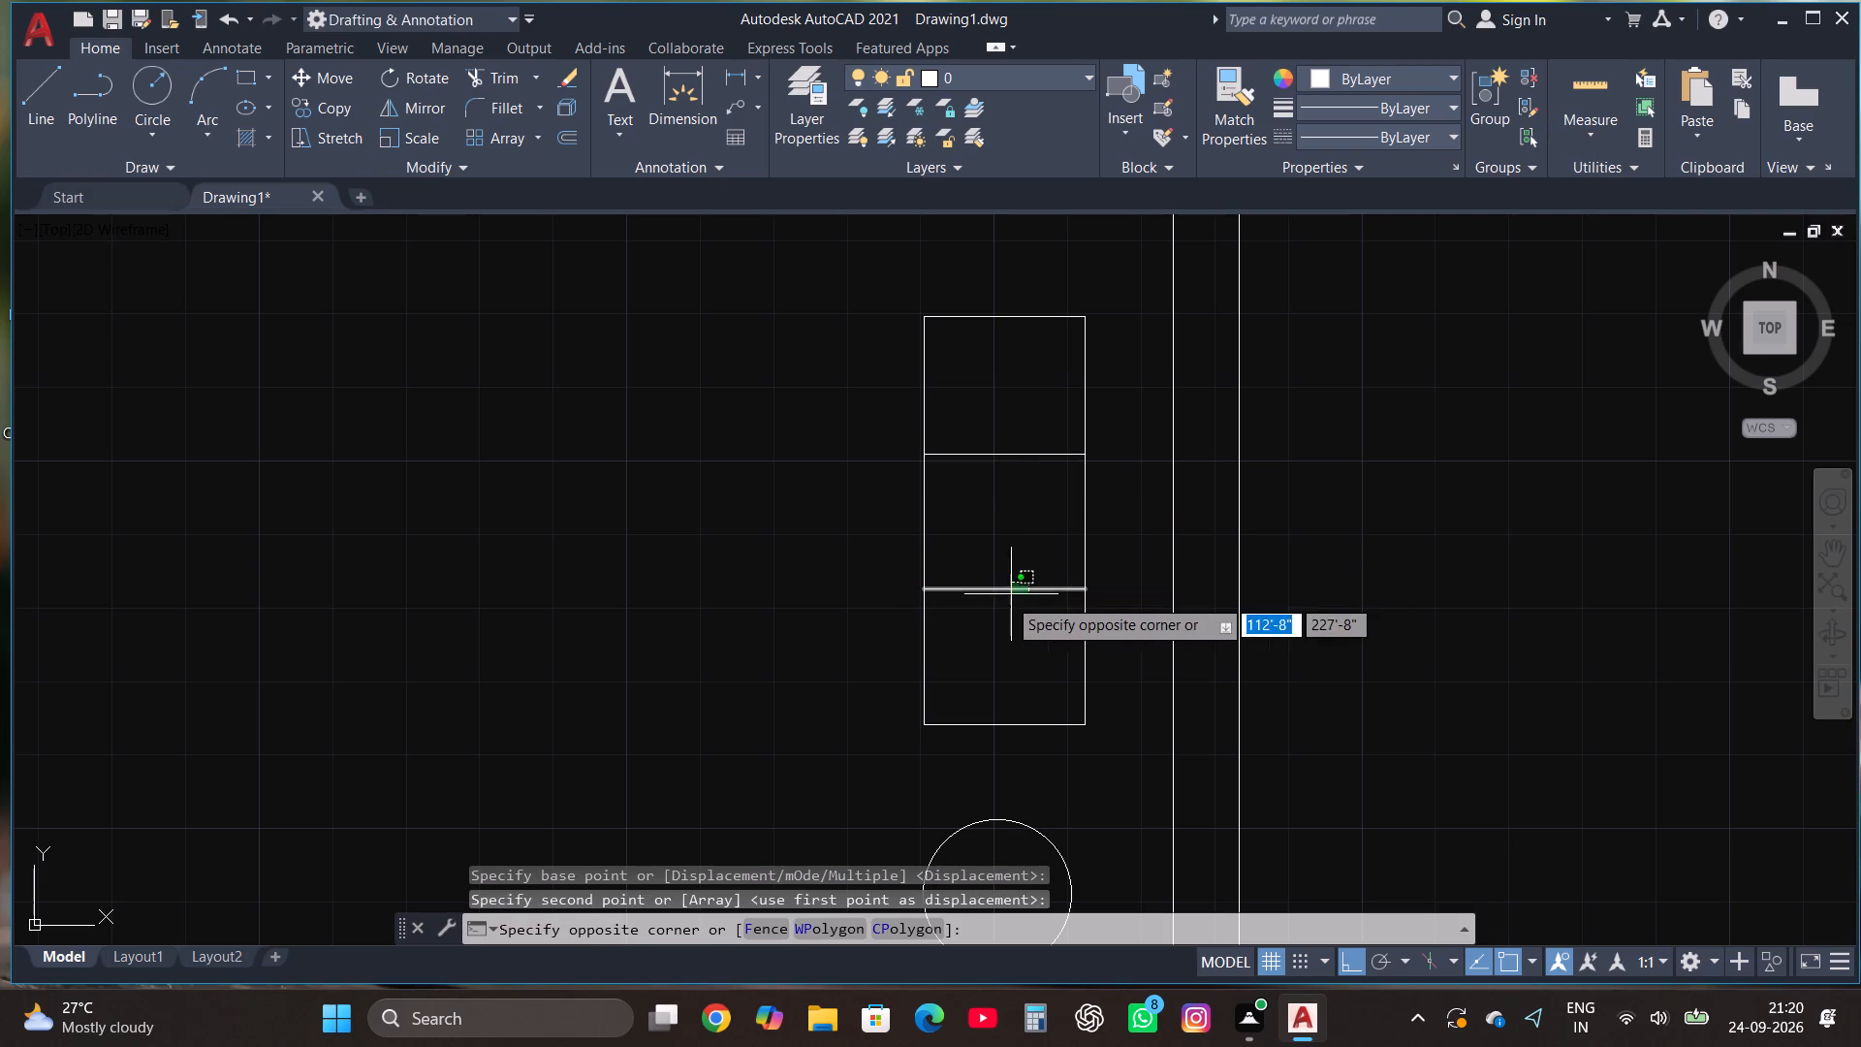
{"action": "left_click", "coordinate": [1007, 599]}
{"action": "scroll", "coordinate": [1004, 593], "scroll_direction": "up", "scroll_amount": 2}
{"action": "left_click", "coordinate": [1004, 592]}
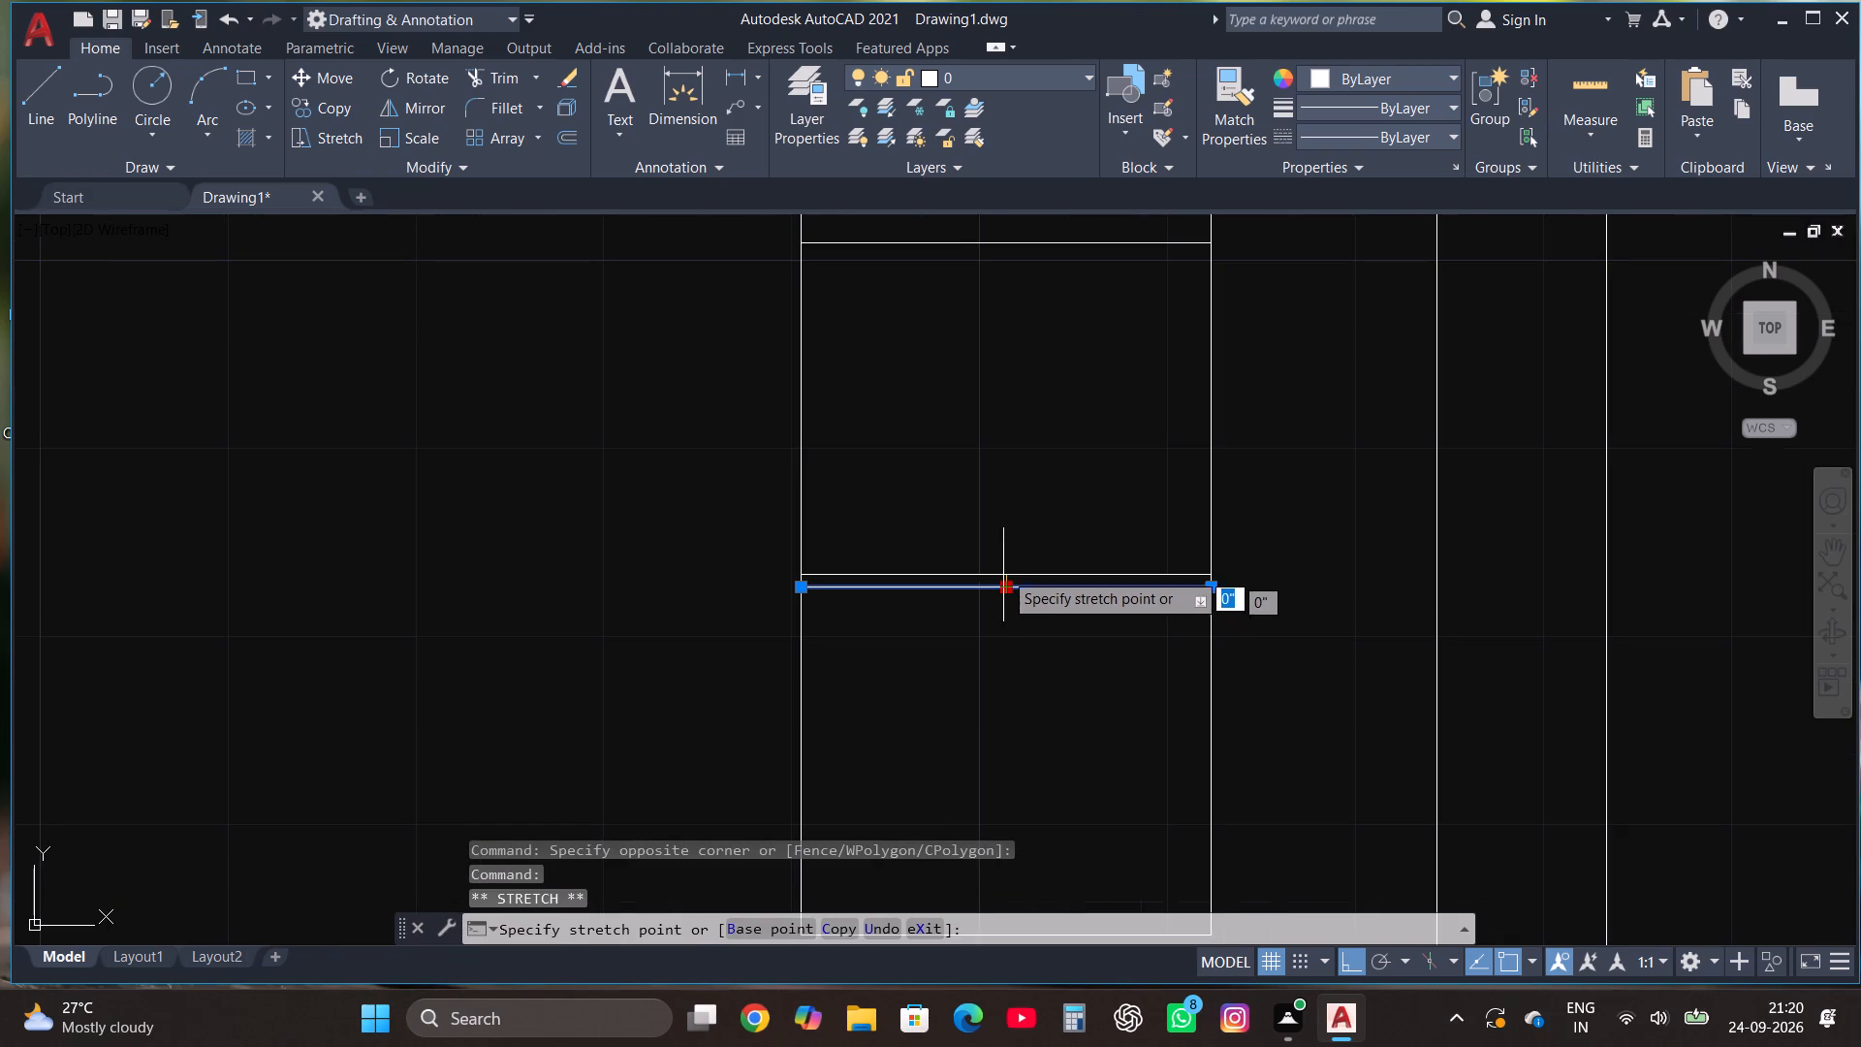
{"action": "left_click", "coordinate": [1003, 567]}
{"action": "key", "text": "Escape"}
Draw a surrounding outline about 2'-0" wide from the rectangle's lower-left corner around its bottom, right and top sides to its upper-left corner.
{"action": "scroll", "coordinate": [1038, 564], "scroll_direction": "down", "scroll_amount": 3}
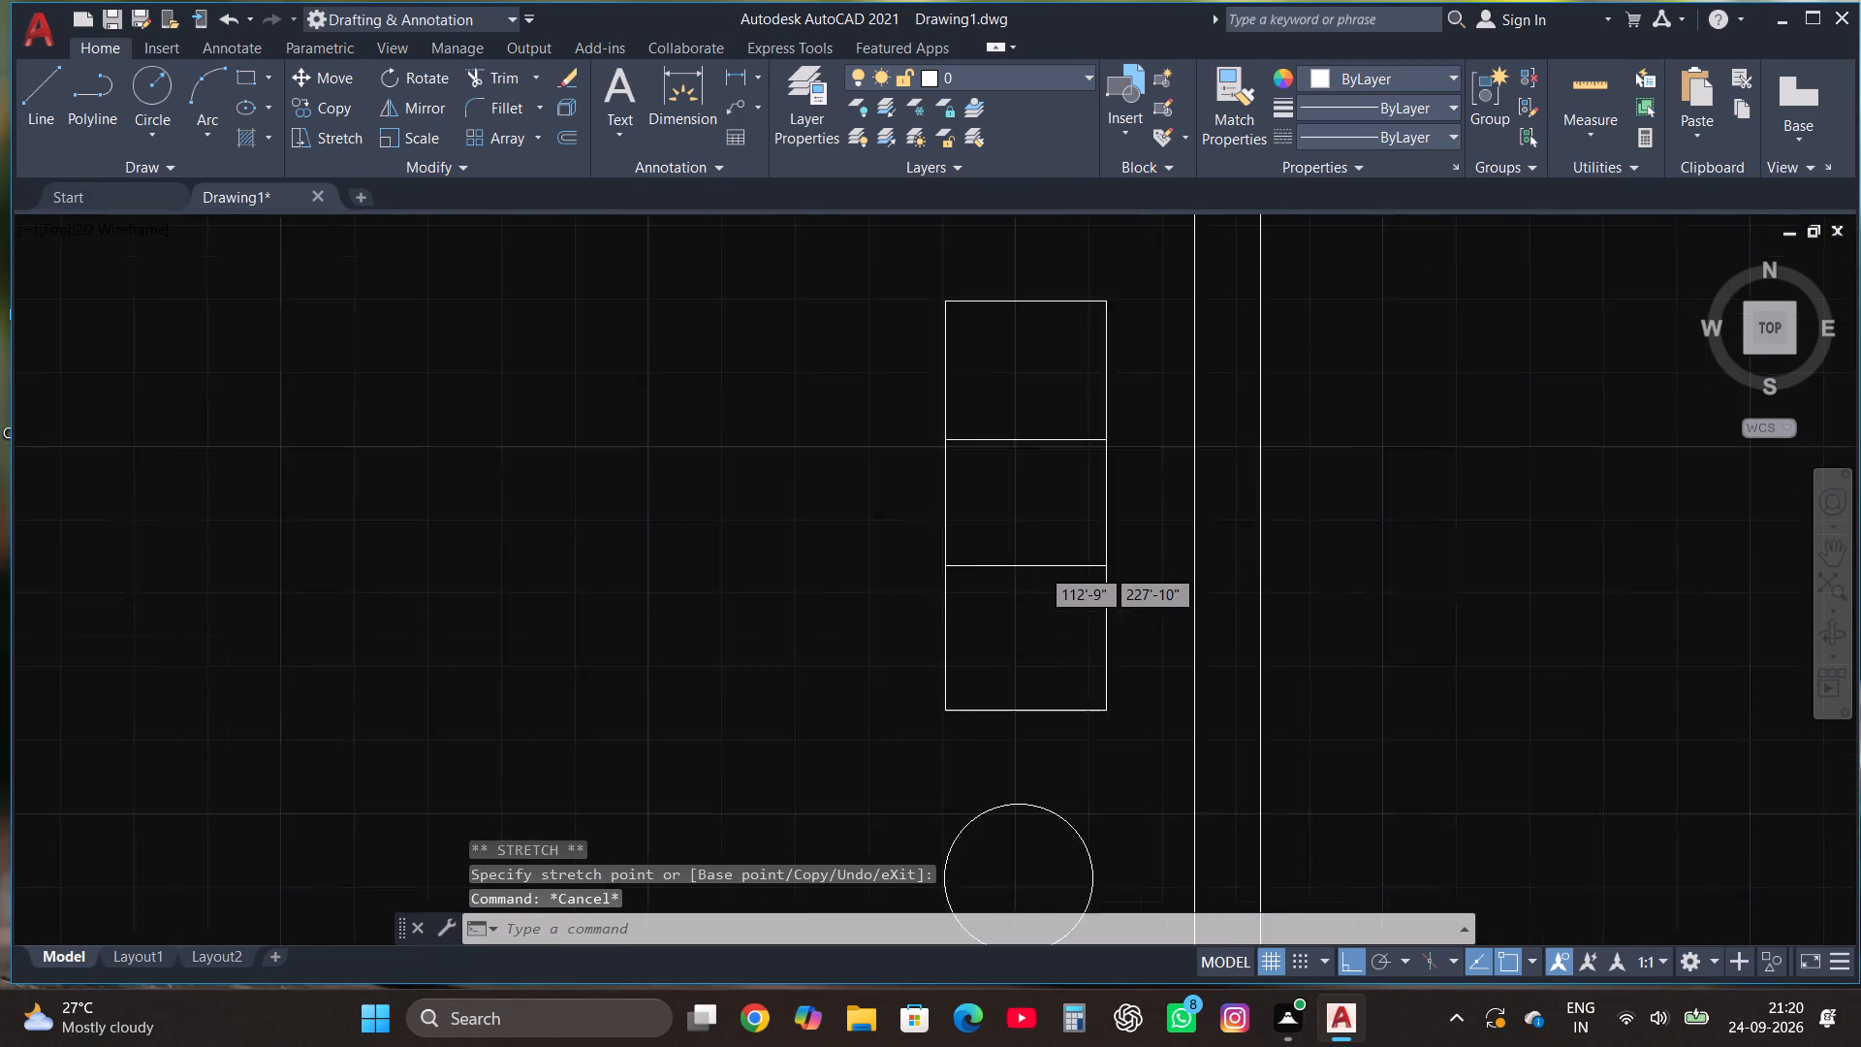
{"action": "left_click", "coordinate": [37, 87]}
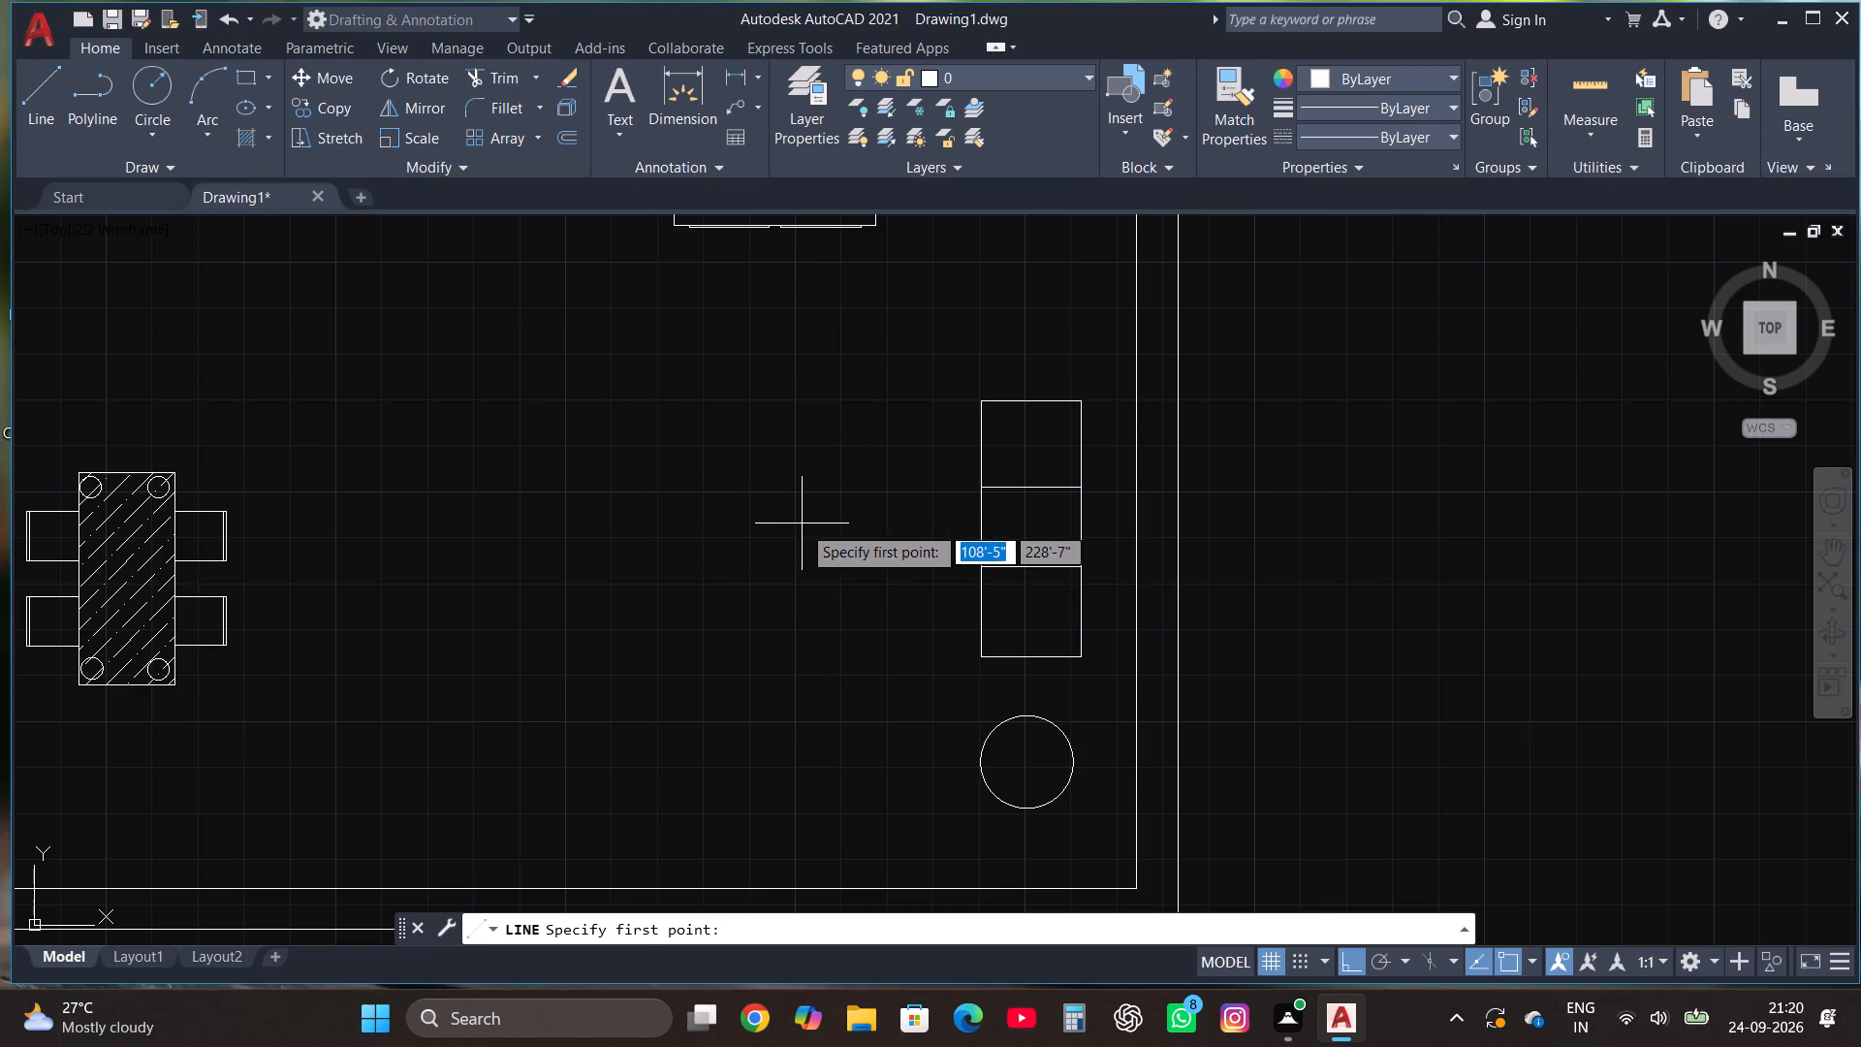
{"action": "scroll", "coordinate": [1000, 653], "scroll_direction": "up", "scroll_amount": 2}
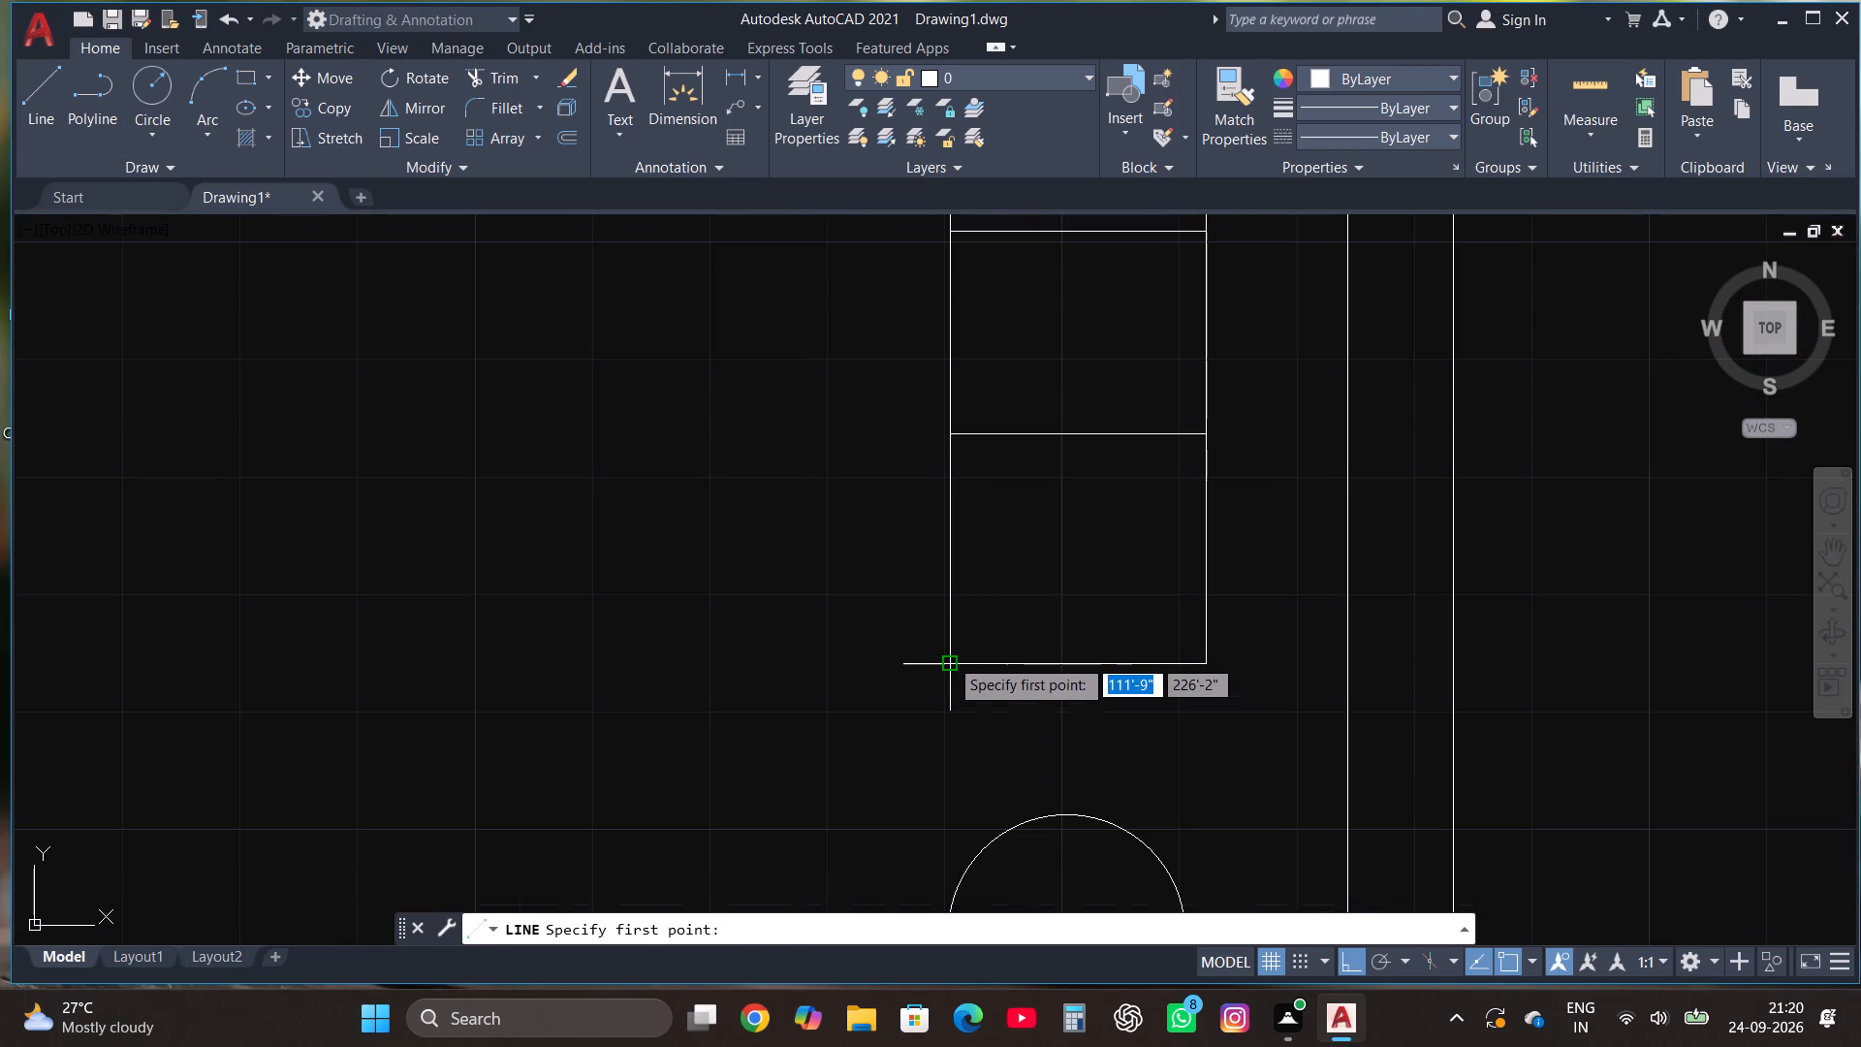
{"action": "left_click", "coordinate": [949, 657]}
{"action": "left_click", "coordinate": [944, 704]}
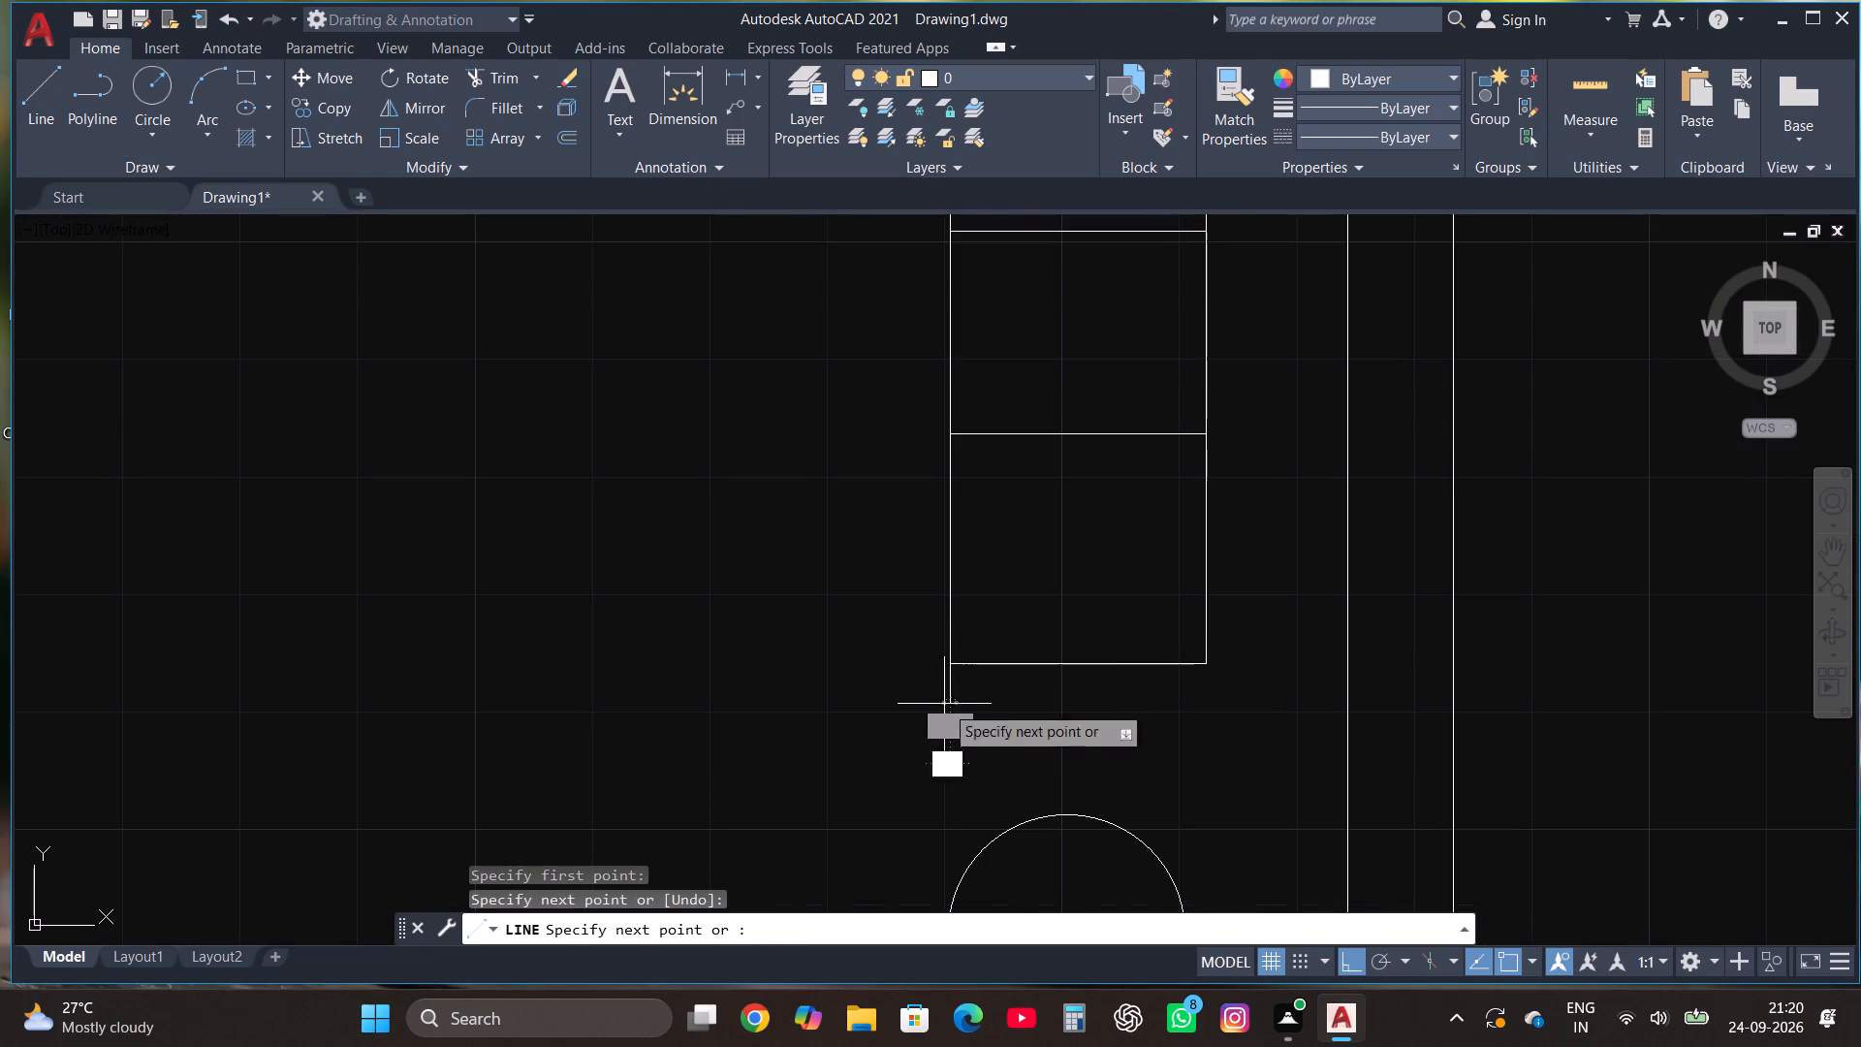
{"action": "scroll", "coordinate": [1229, 708], "scroll_direction": "down", "scroll_amount": 1}
{"action": "scroll", "coordinate": [1231, 710], "scroll_direction": "up", "scroll_amount": 2}
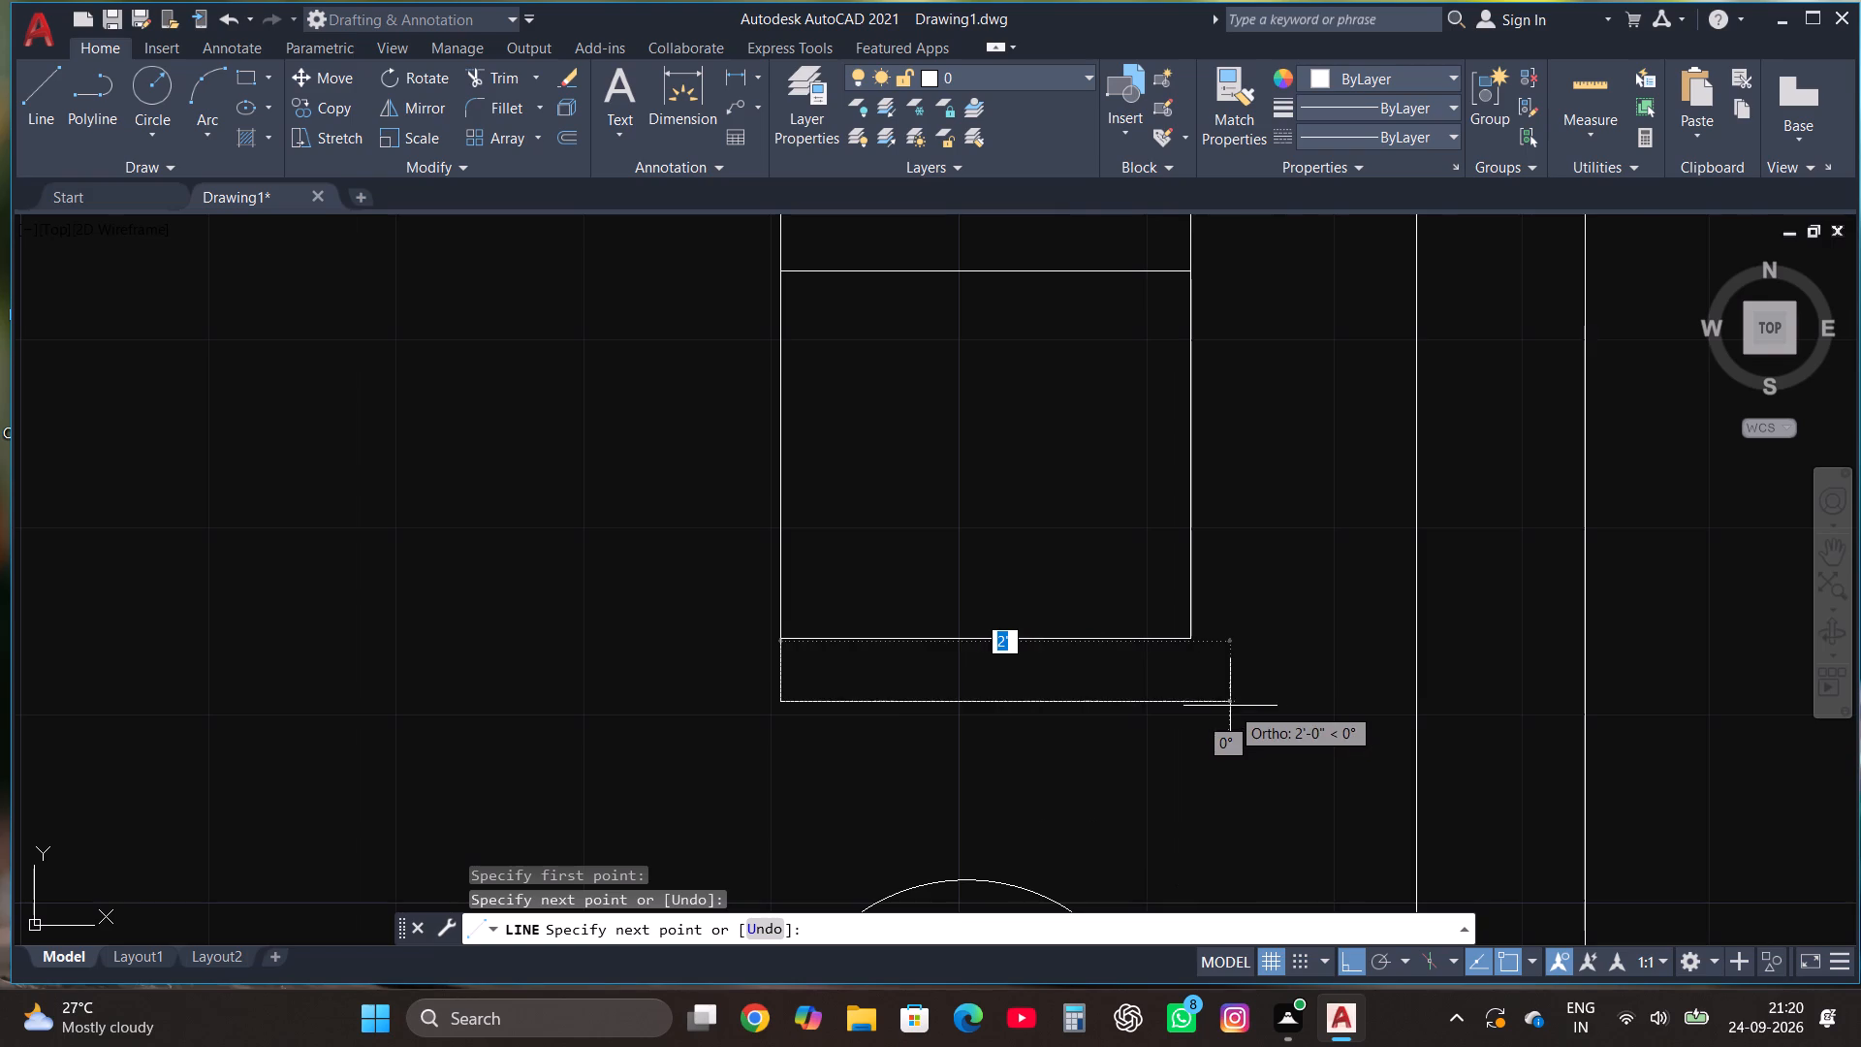
{"action": "left_click", "coordinate": [1235, 704]}
{"action": "scroll", "coordinate": [1238, 693], "scroll_direction": "down", "scroll_amount": 1}
{"action": "scroll", "coordinate": [1264, 440], "scroll_direction": "down", "scroll_amount": 1}
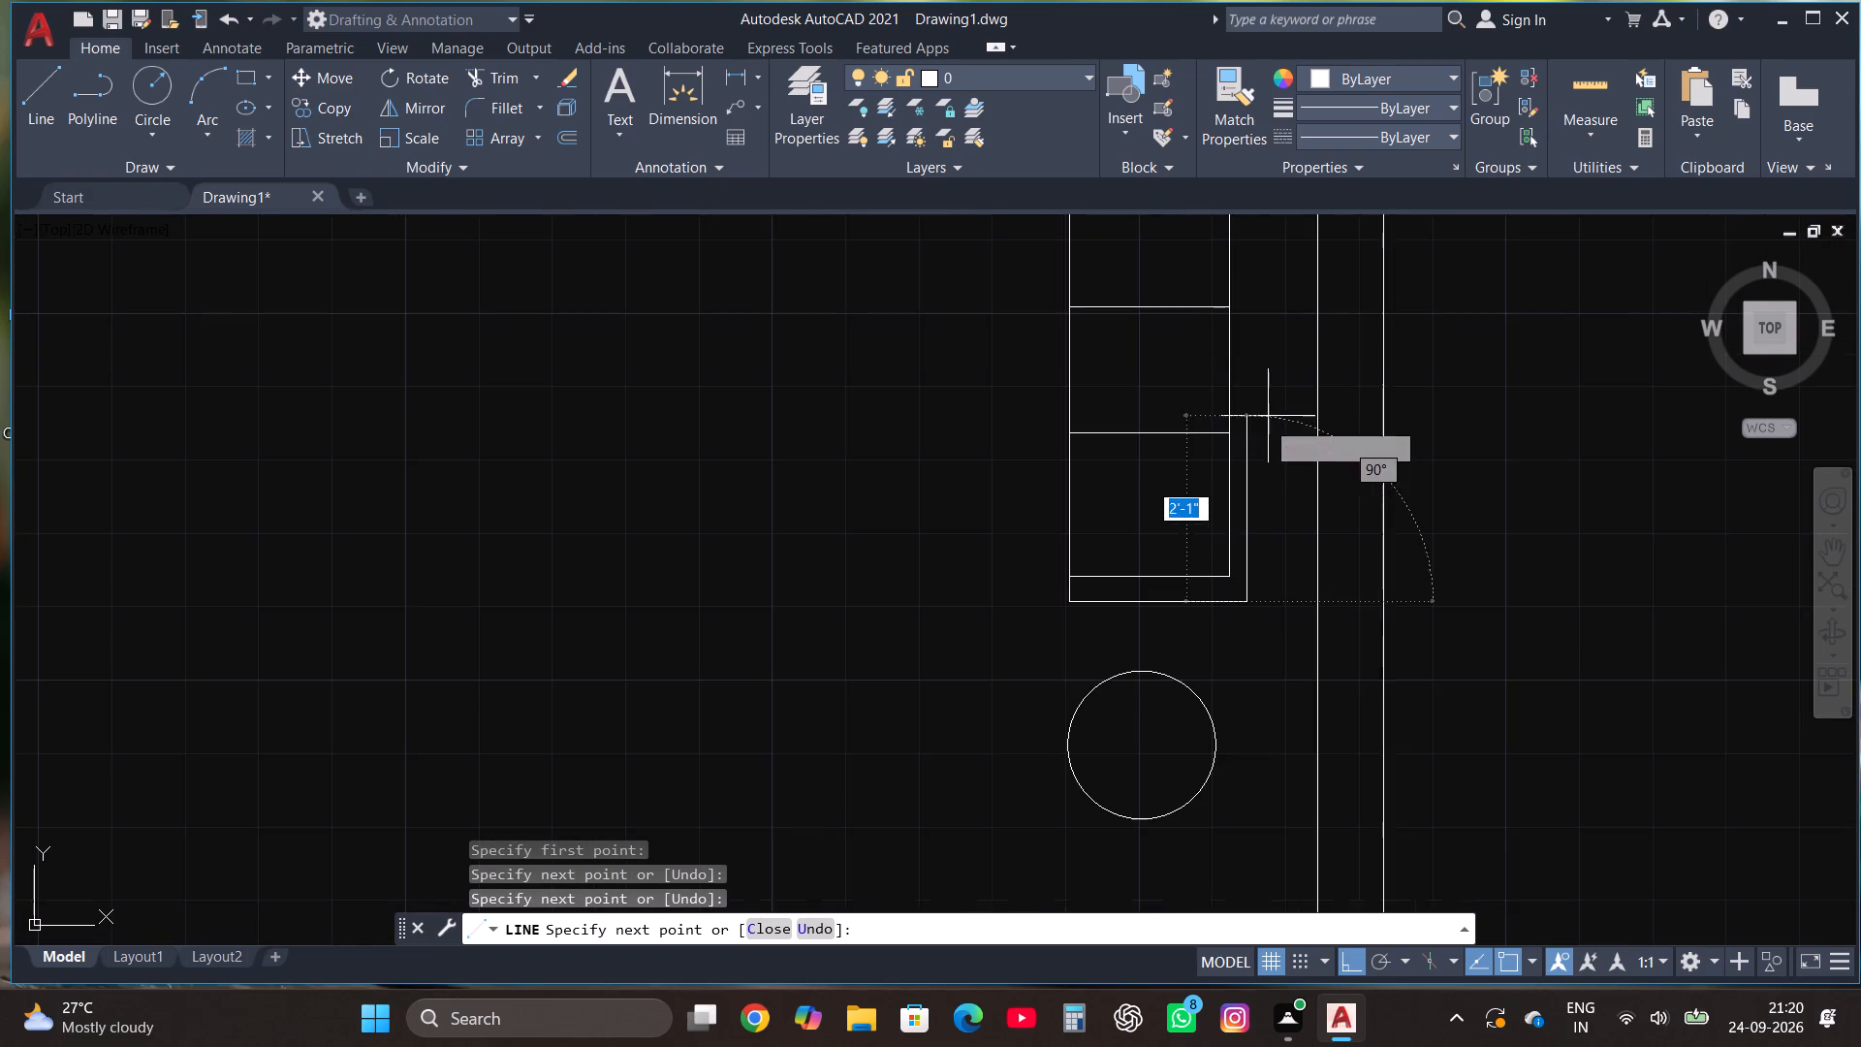
{"action": "scroll", "coordinate": [1268, 416], "scroll_direction": "down", "scroll_amount": 2}
{"action": "scroll", "coordinate": [1261, 289], "scroll_direction": "up", "scroll_amount": 3}
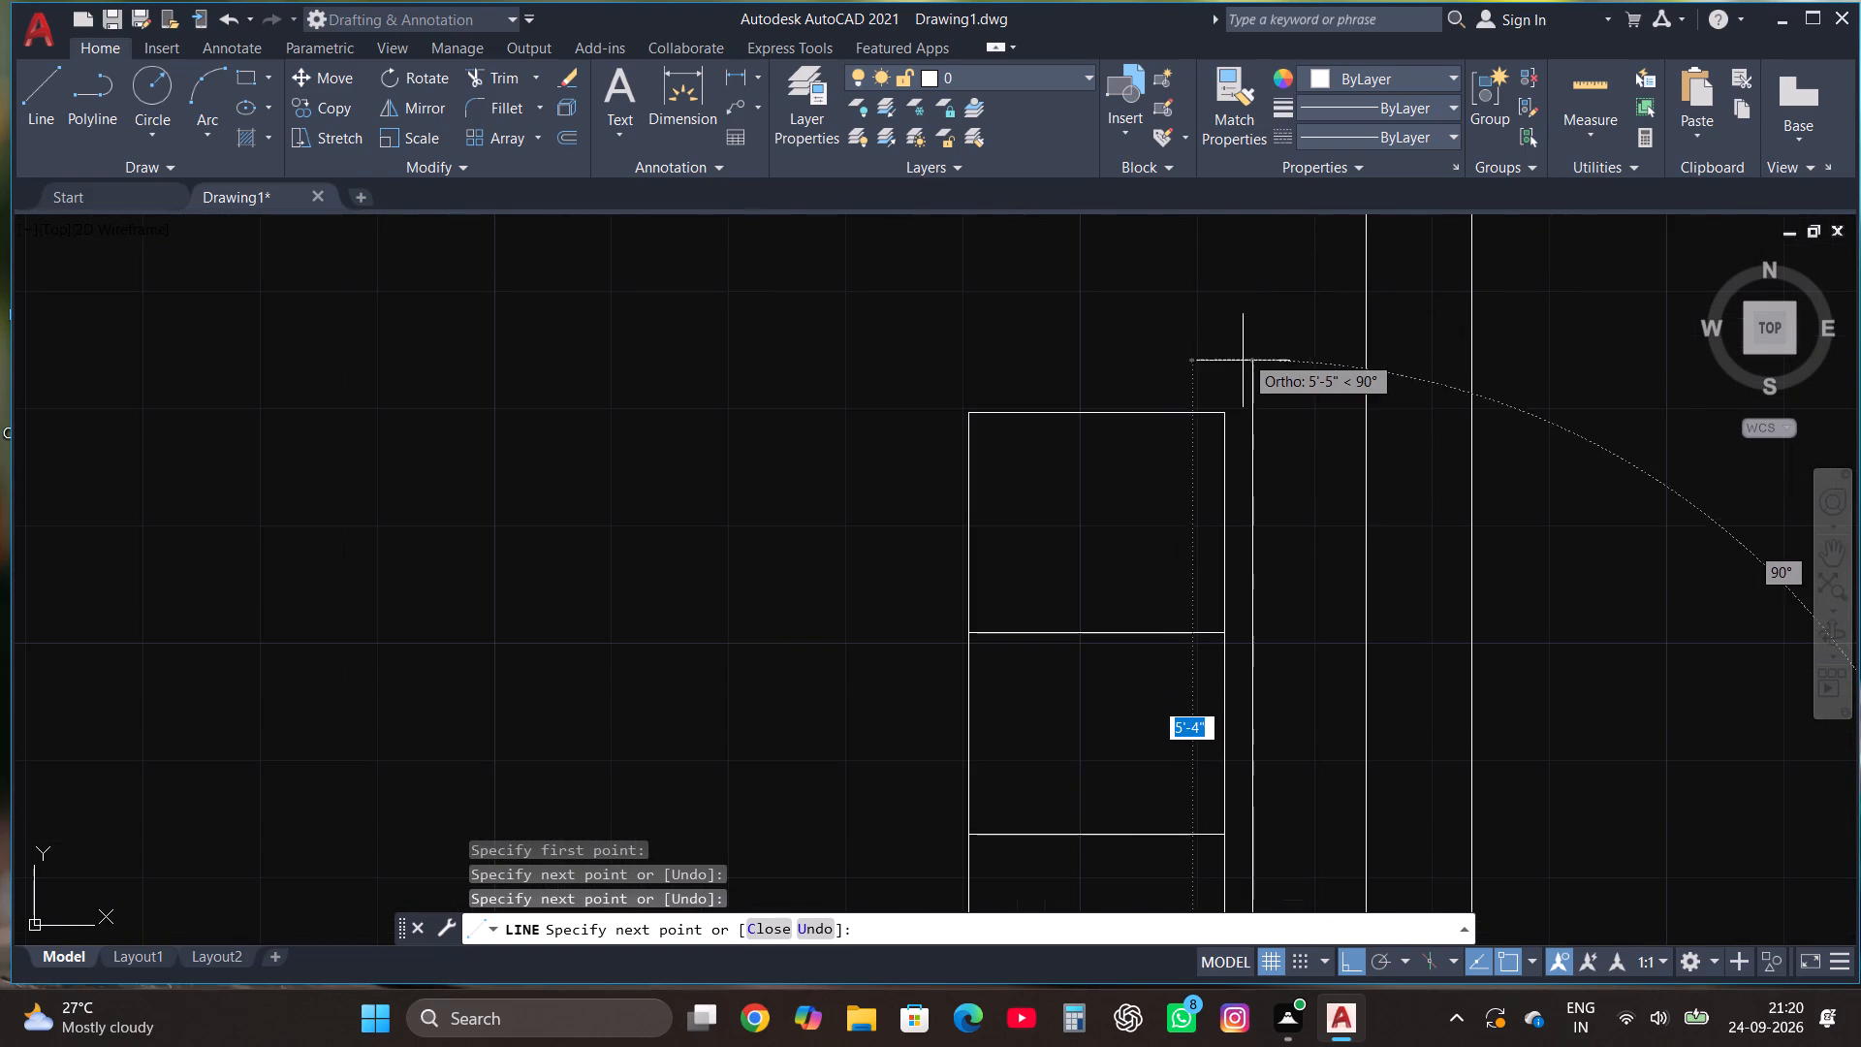
{"action": "scroll", "coordinate": [1234, 388], "scroll_direction": "up", "scroll_amount": 2}
{"action": "left_click", "coordinate": [1233, 388]}
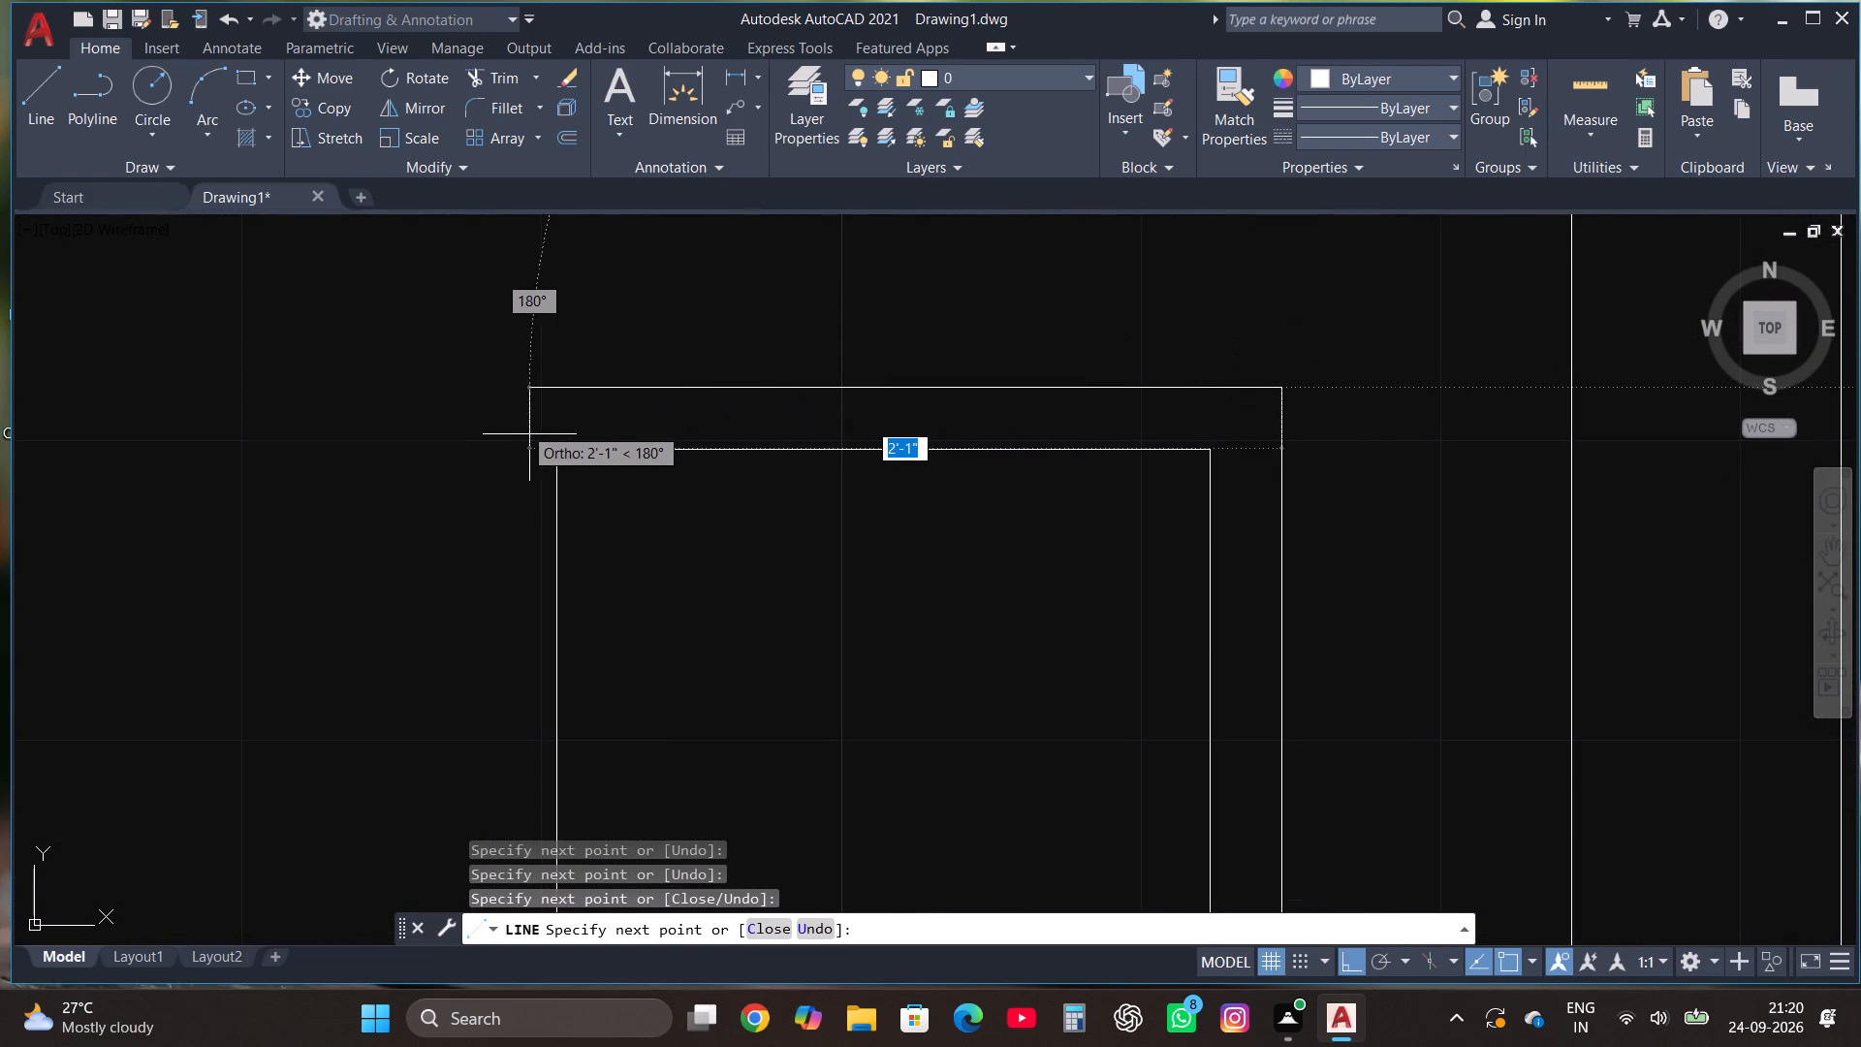
{"action": "left_click", "coordinate": [558, 404]}
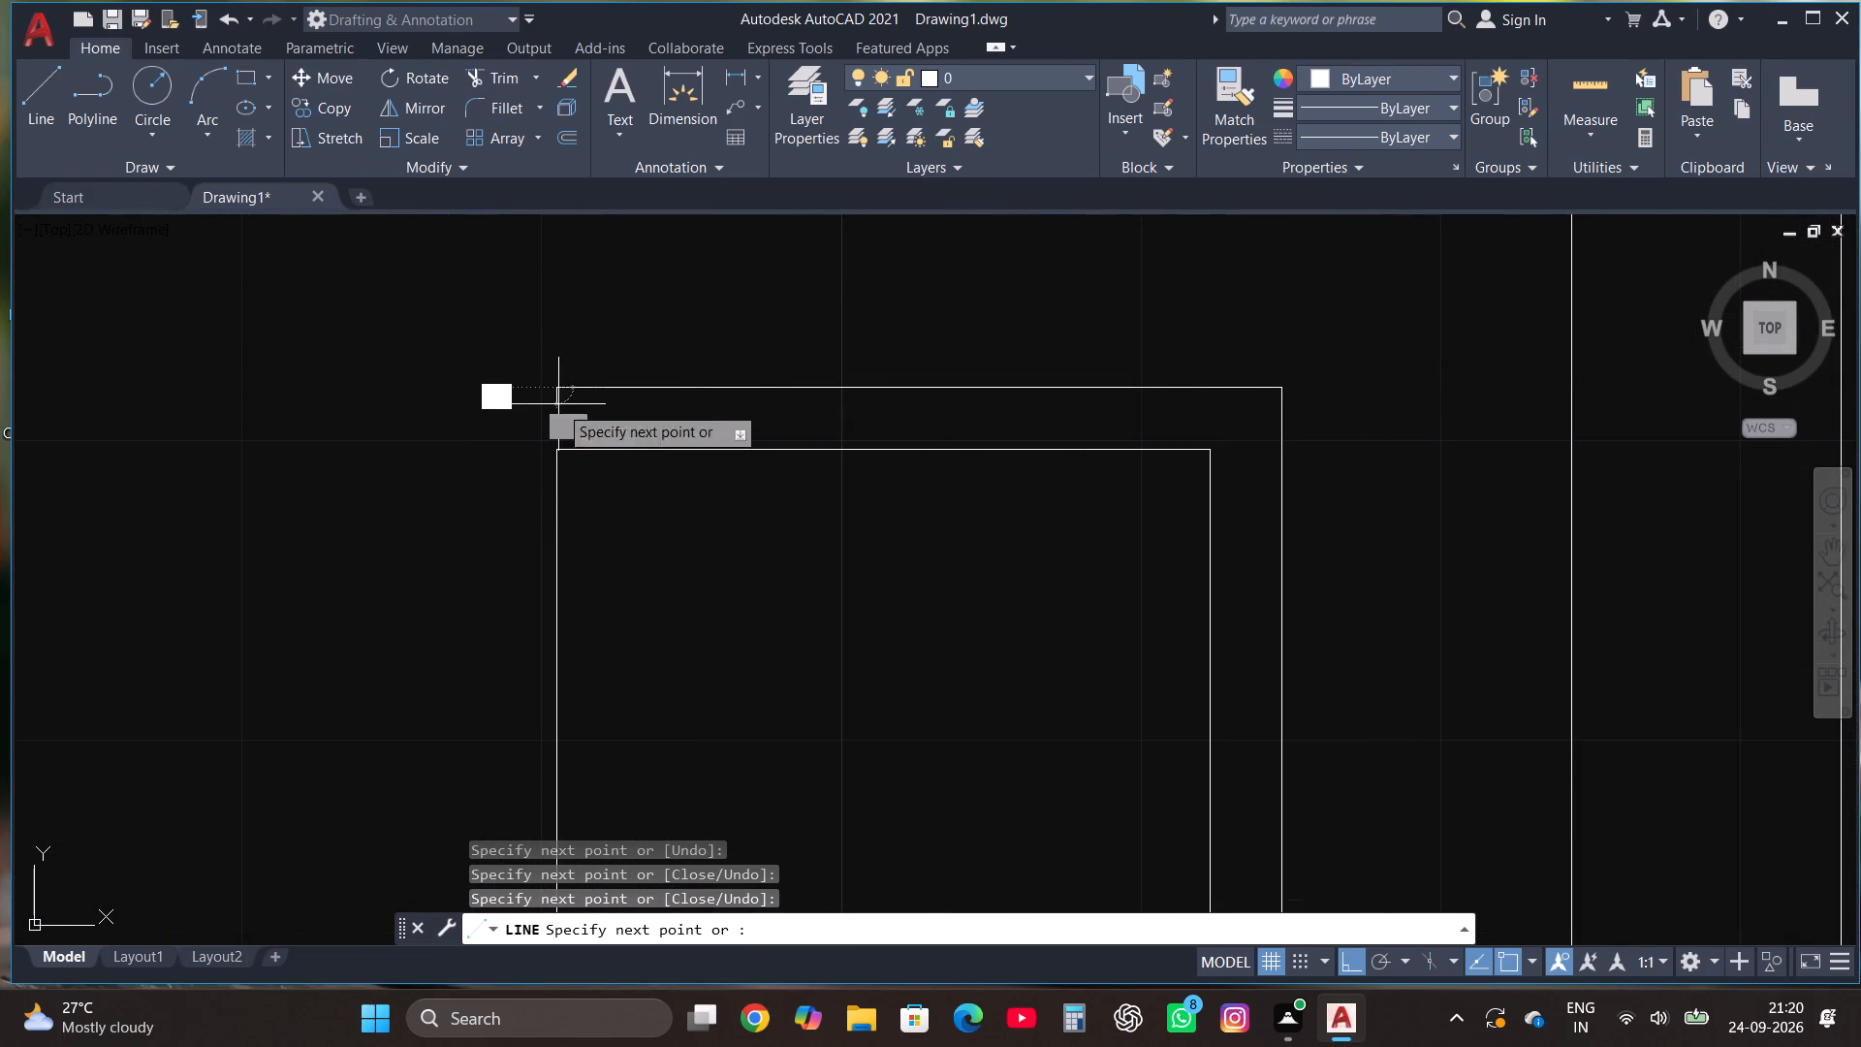
{"action": "left_click", "coordinate": [552, 456]}
{"action": "key", "text": "Escape"}
Draw a vertical line inside the inner rectangle near its right edge, from its top edge to just past its bottom edge.
{"action": "scroll", "coordinate": [786, 391], "scroll_direction": "down", "scroll_amount": 3}
{"action": "scroll", "coordinate": [915, 382], "scroll_direction": "down", "scroll_amount": 3}
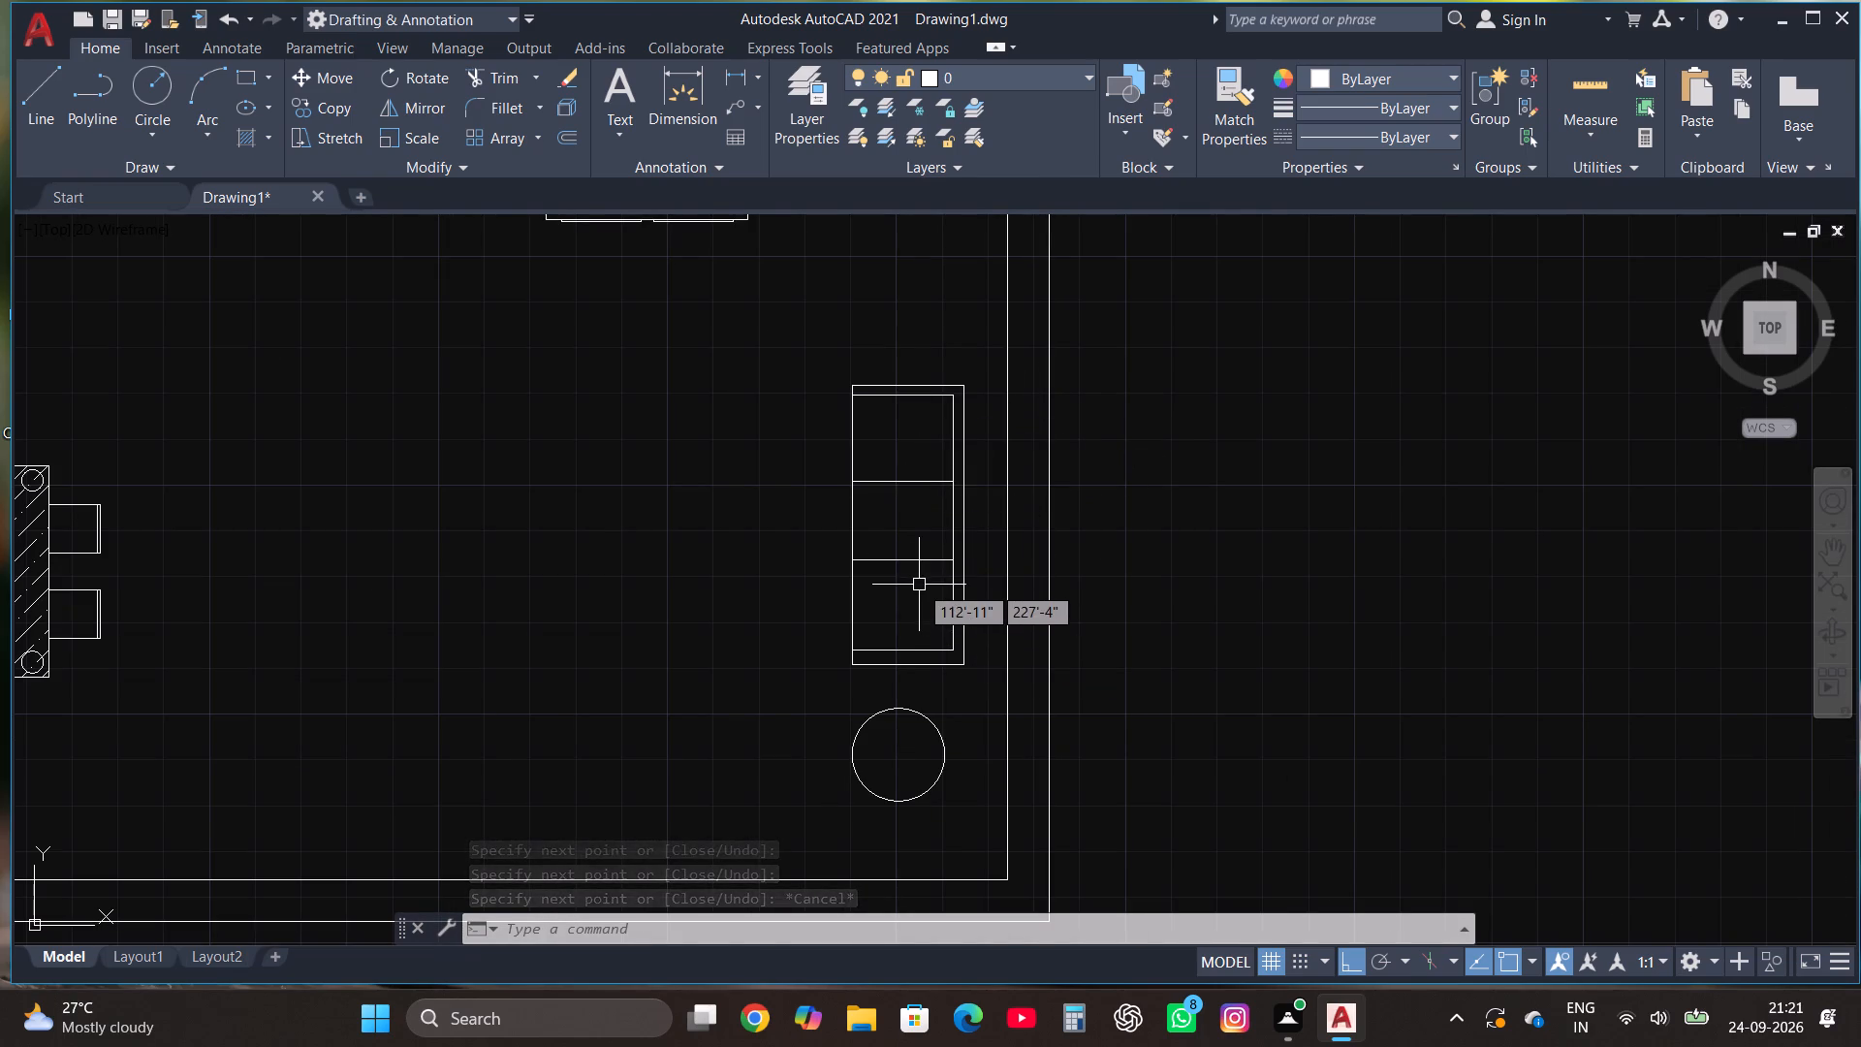
{"action": "scroll", "coordinate": [887, 450], "scroll_direction": "up", "scroll_amount": 1}
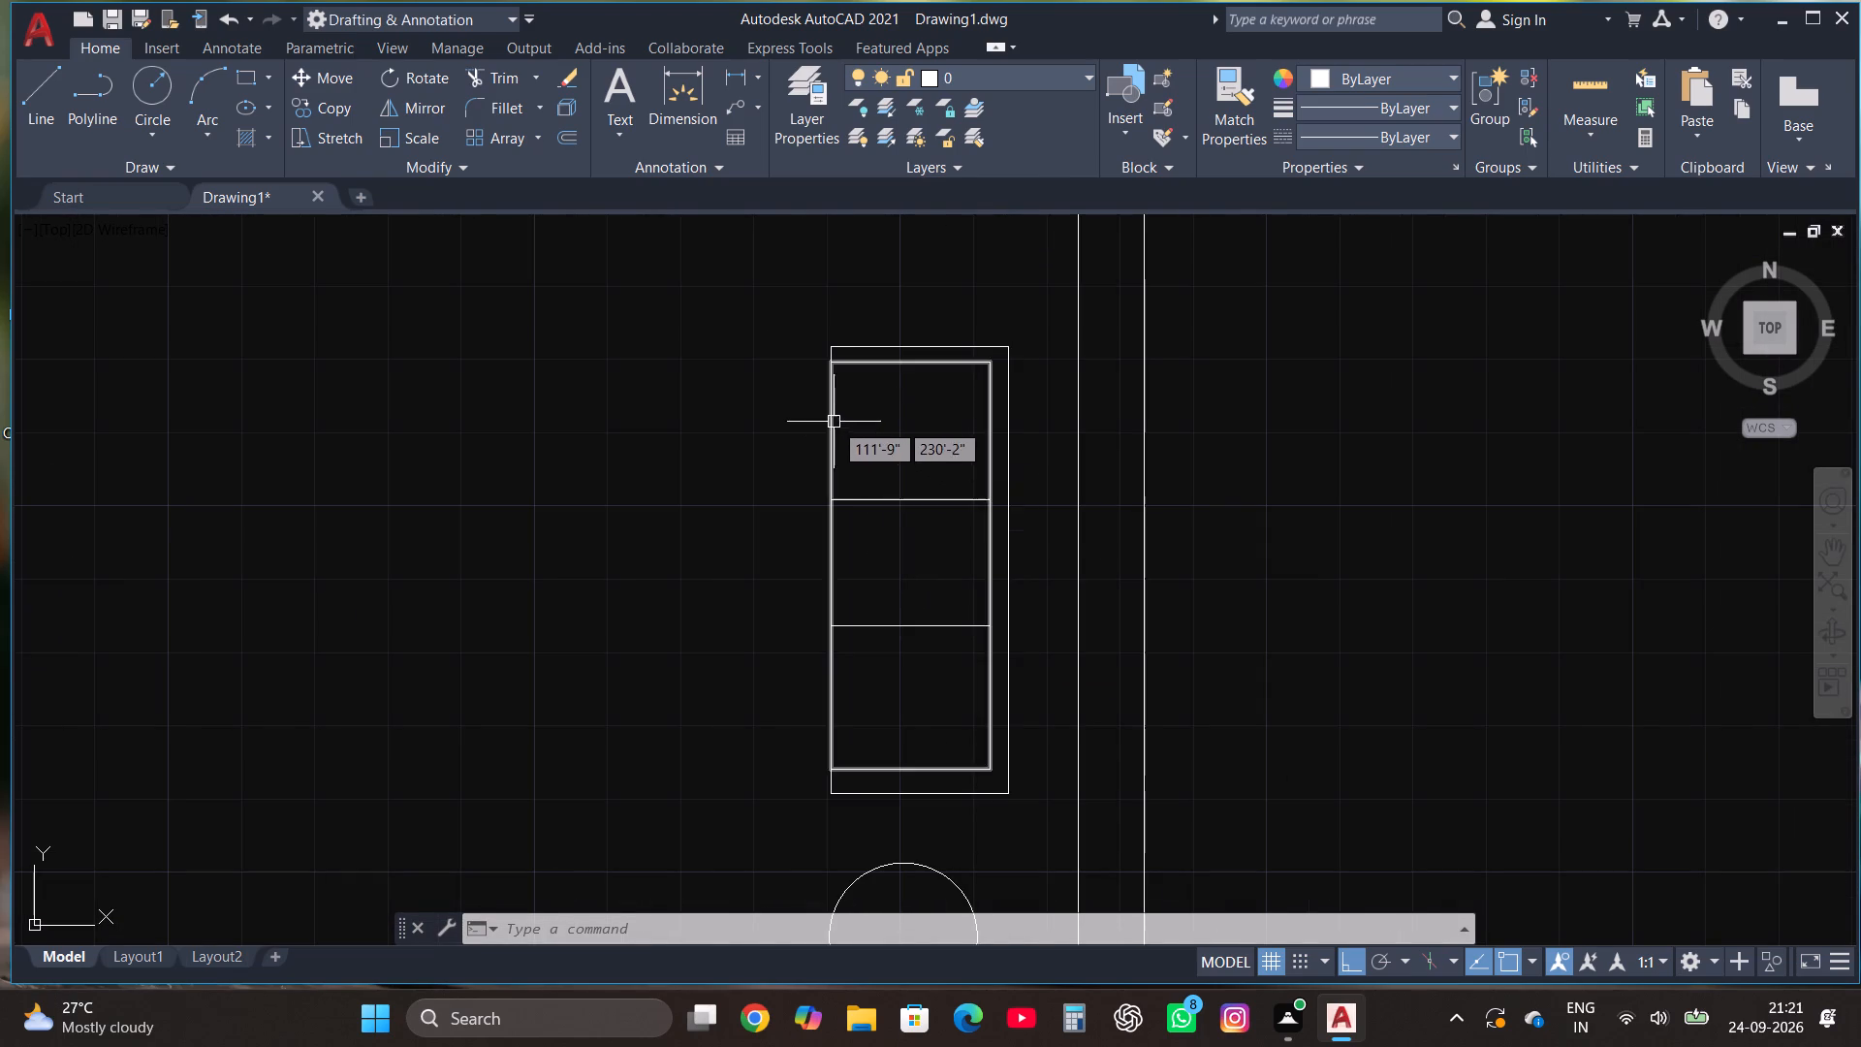
{"action": "left_click", "coordinate": [834, 422]}
{"action": "key", "text": "Escape"}
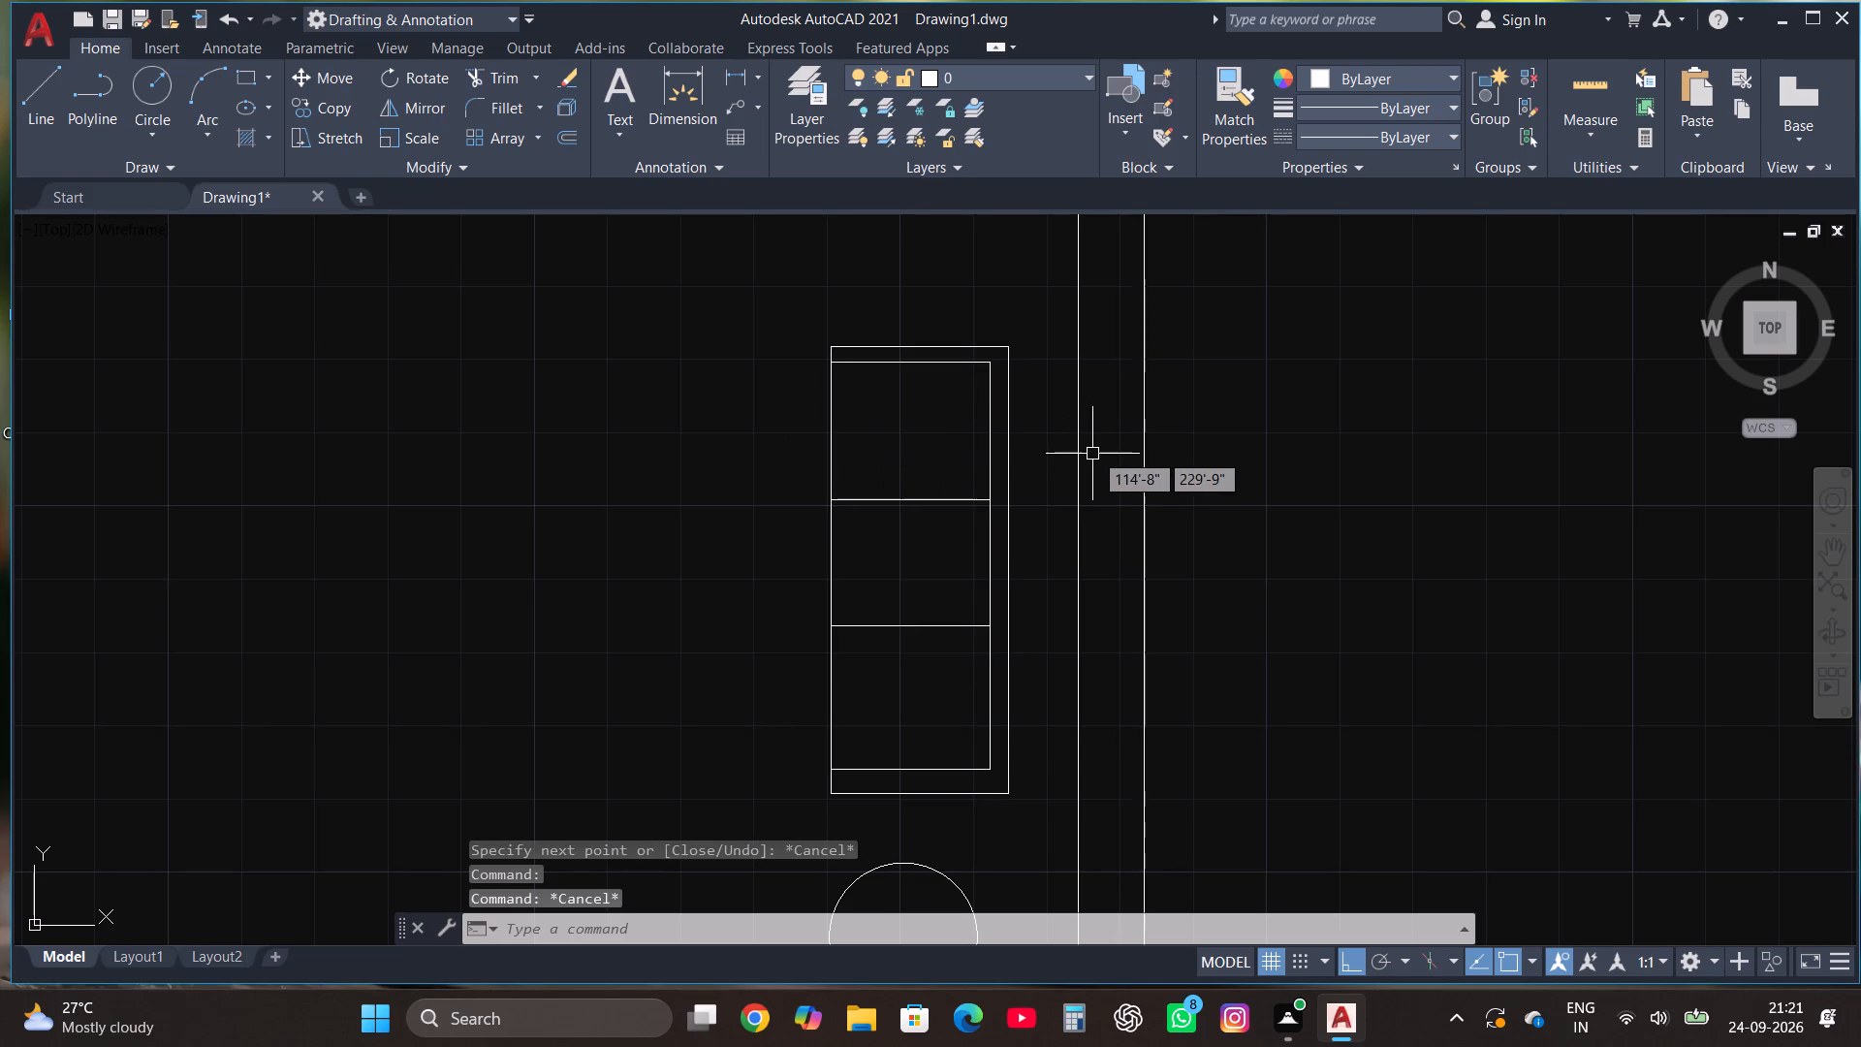
{"action": "left_click", "coordinate": [27, 101]}
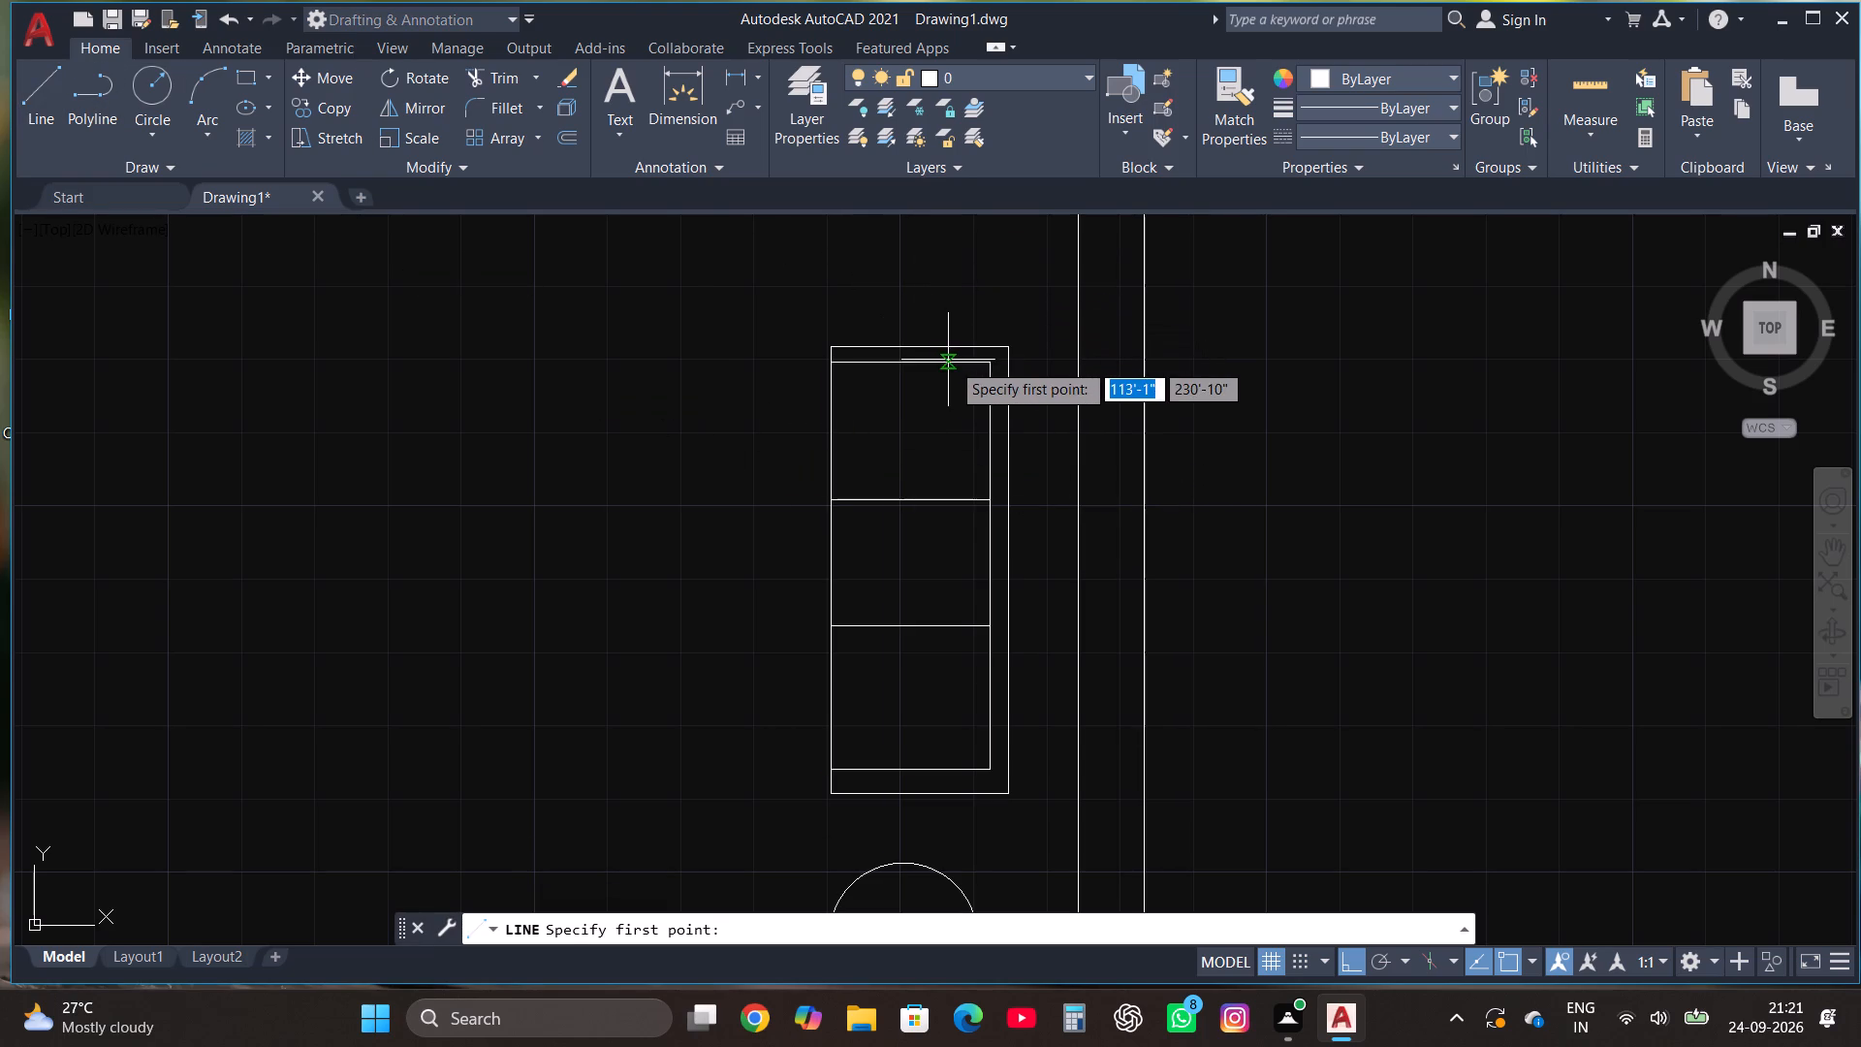
{"action": "left_click", "coordinate": [966, 365]}
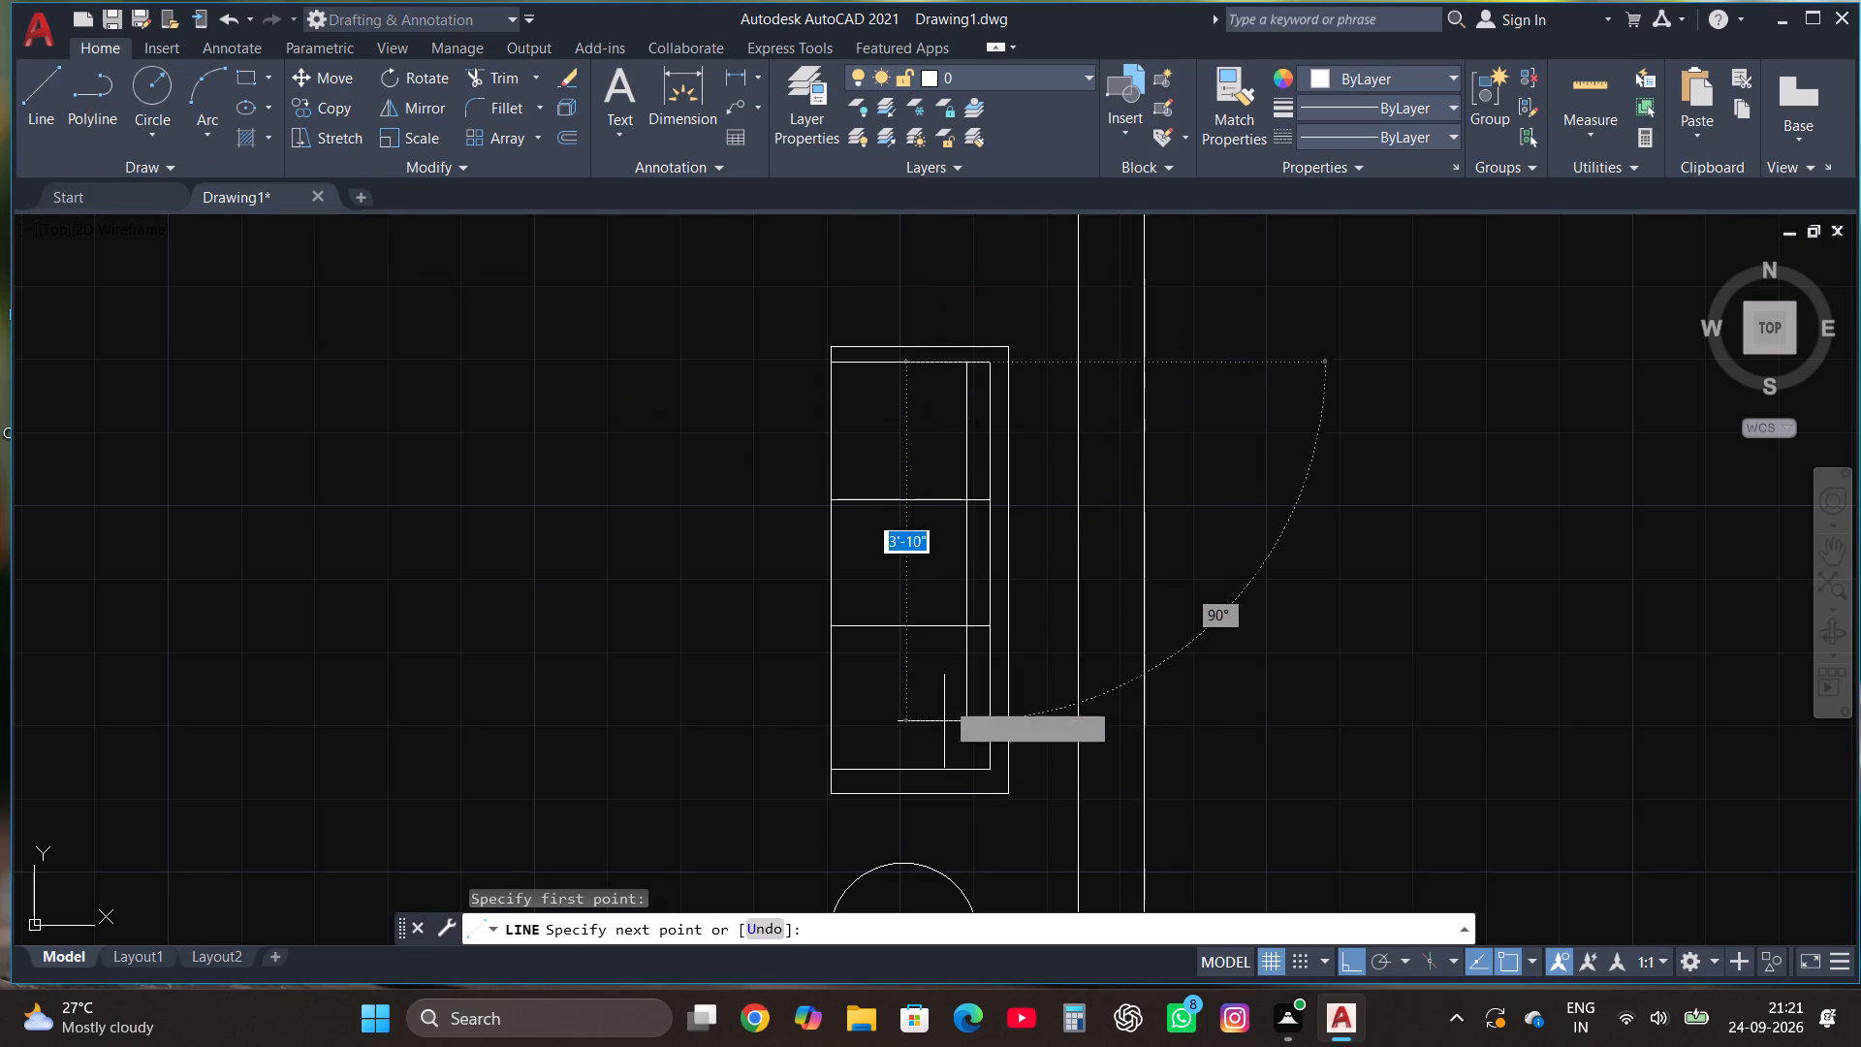
{"action": "scroll", "coordinate": [931, 783], "scroll_direction": "up", "scroll_amount": 3}
{"action": "left_click", "coordinate": [950, 774]}
{"action": "key", "text": "Escape"}
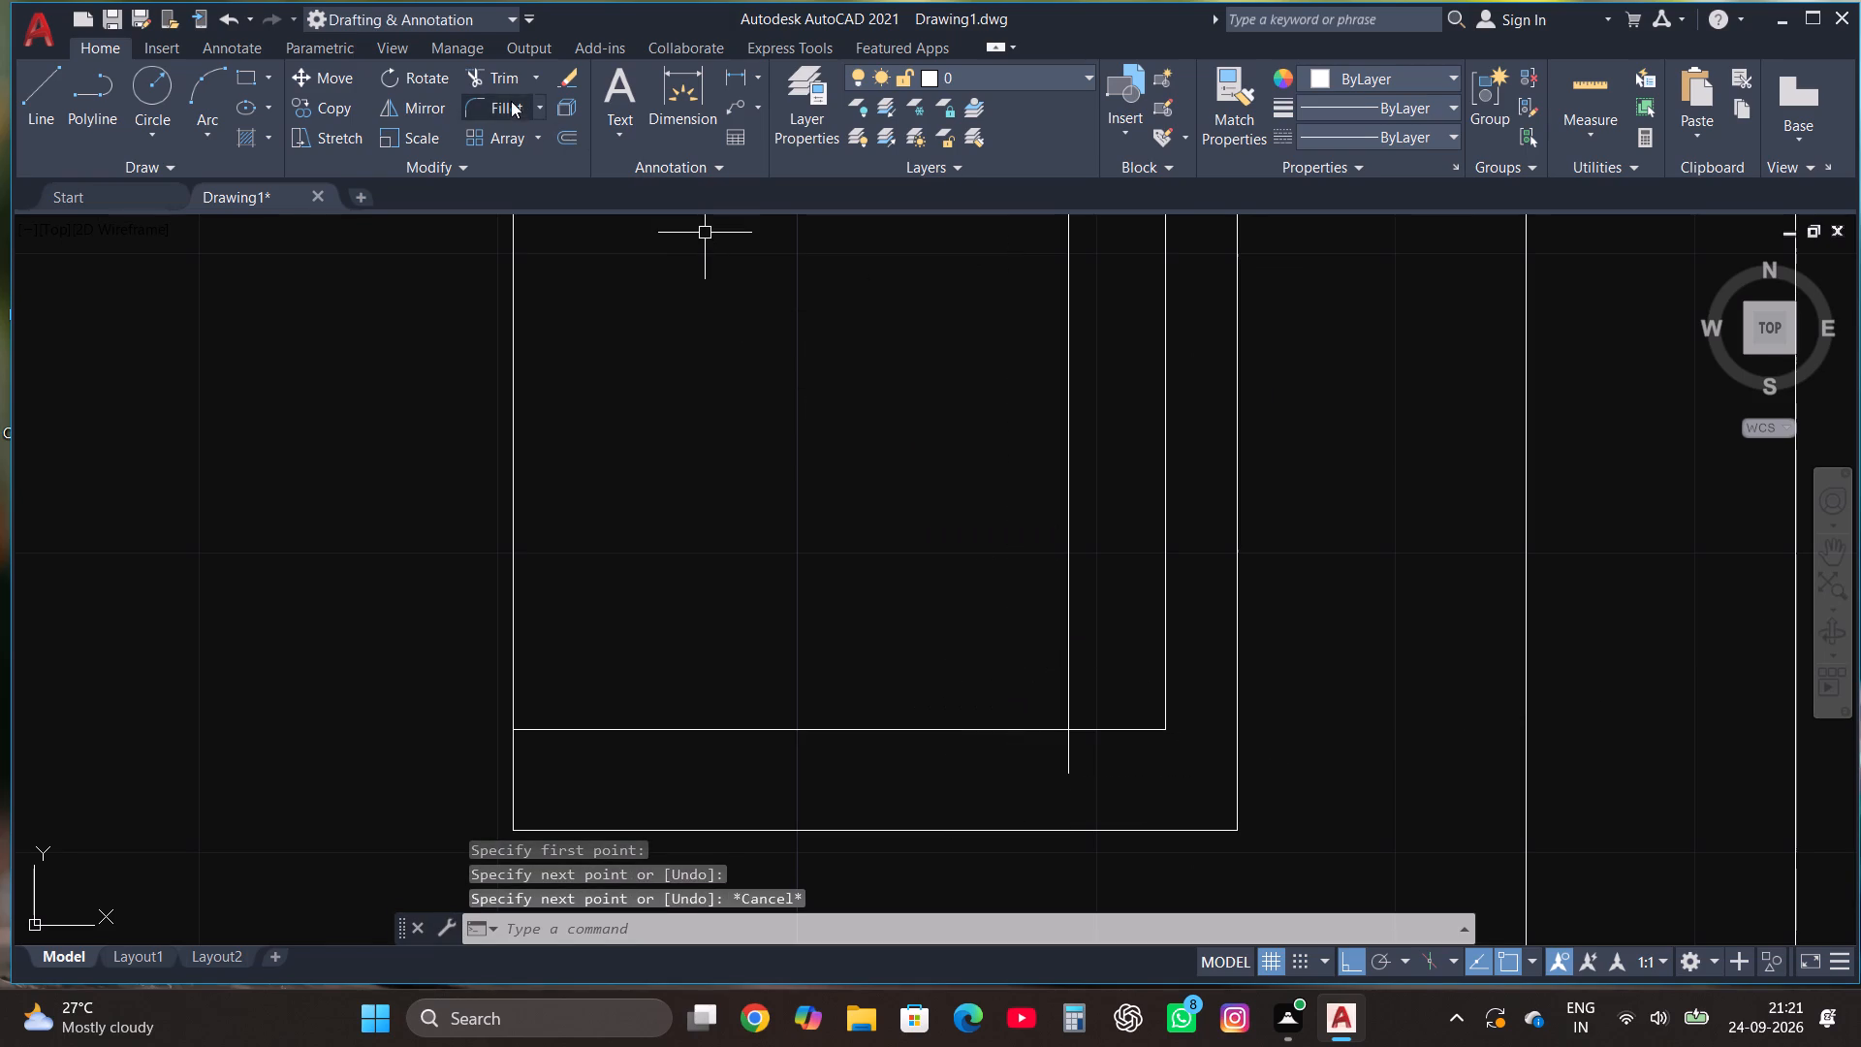
Trim the end of the inner vertical line that sticks out below the inner rectangle.
{"action": "left_click", "coordinate": [502, 77]}
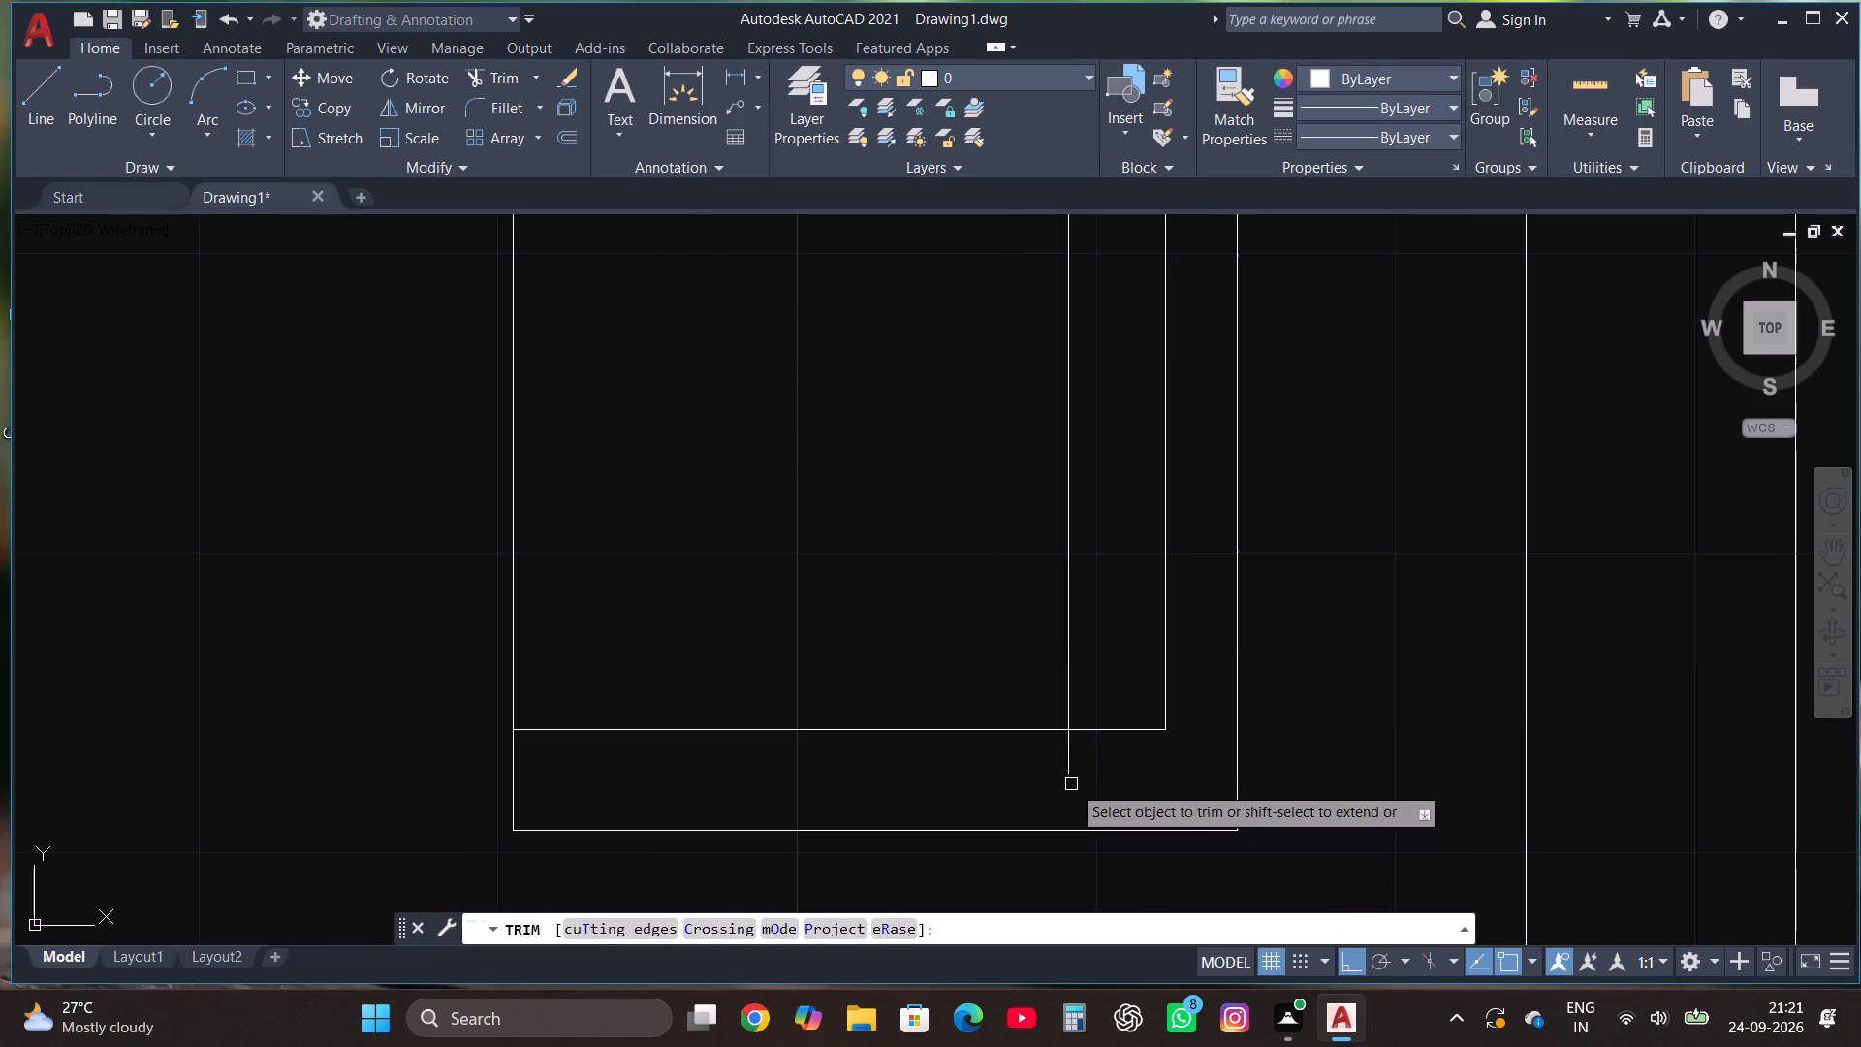
{"action": "left_click", "coordinate": [1069, 777]}
{"action": "key", "text": "Escape"}
Draw a start-end-direction arc bulging left from the inner vertical line's top end to its crossing with the upper divider.
{"action": "scroll", "coordinate": [1068, 777], "scroll_direction": "down", "scroll_amount": 3}
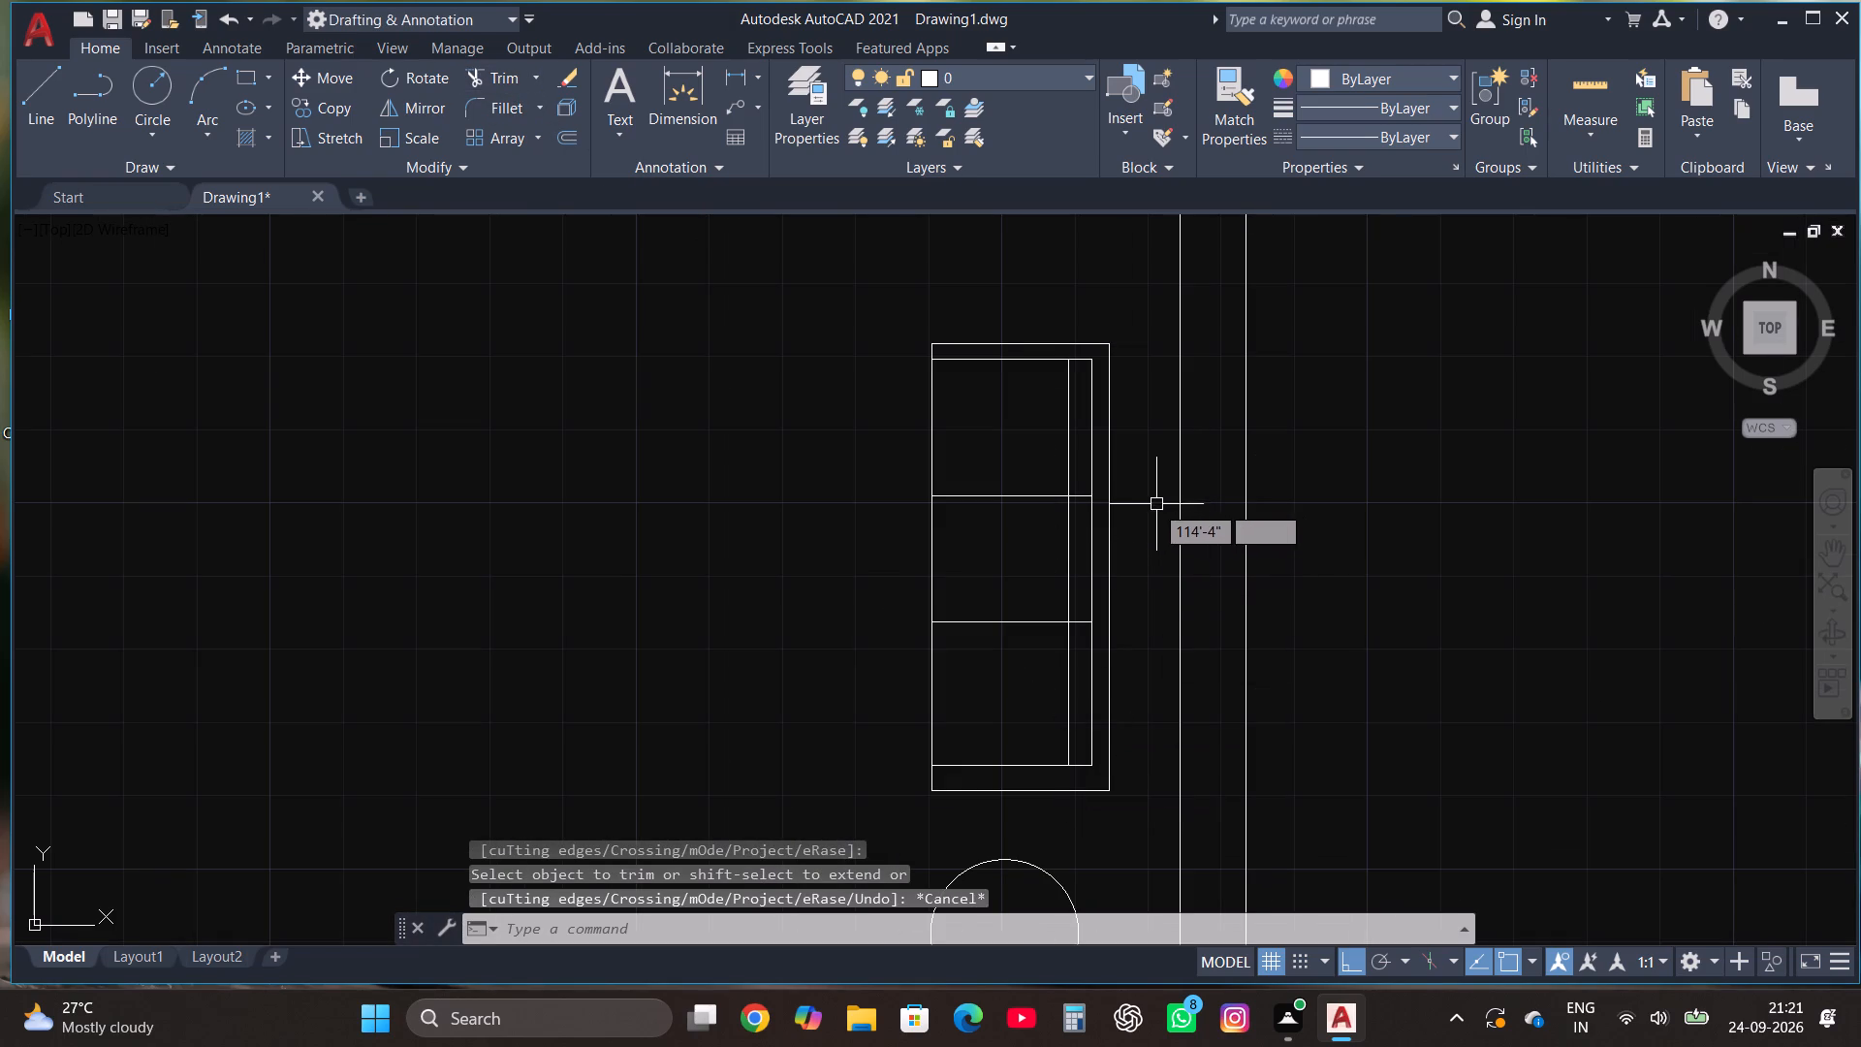
{"action": "left_click", "coordinate": [211, 130]}
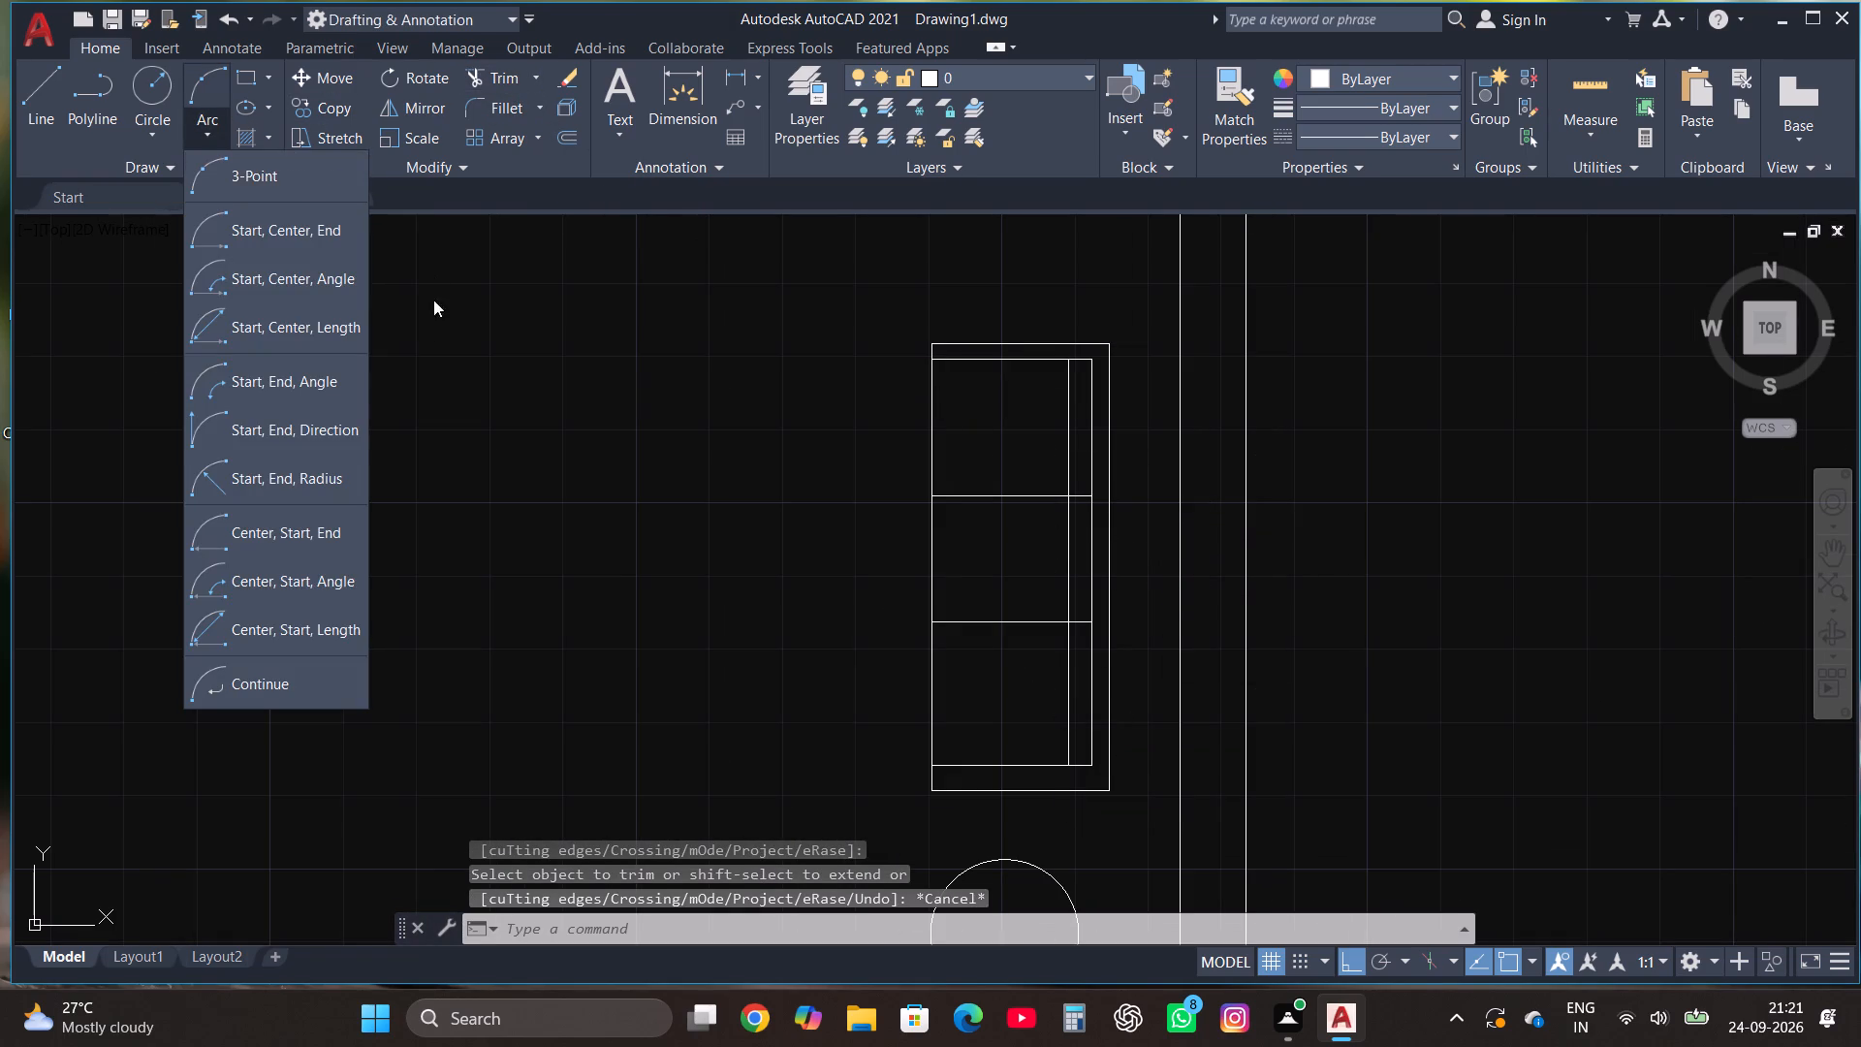
{"action": "left_click", "coordinate": [305, 430]}
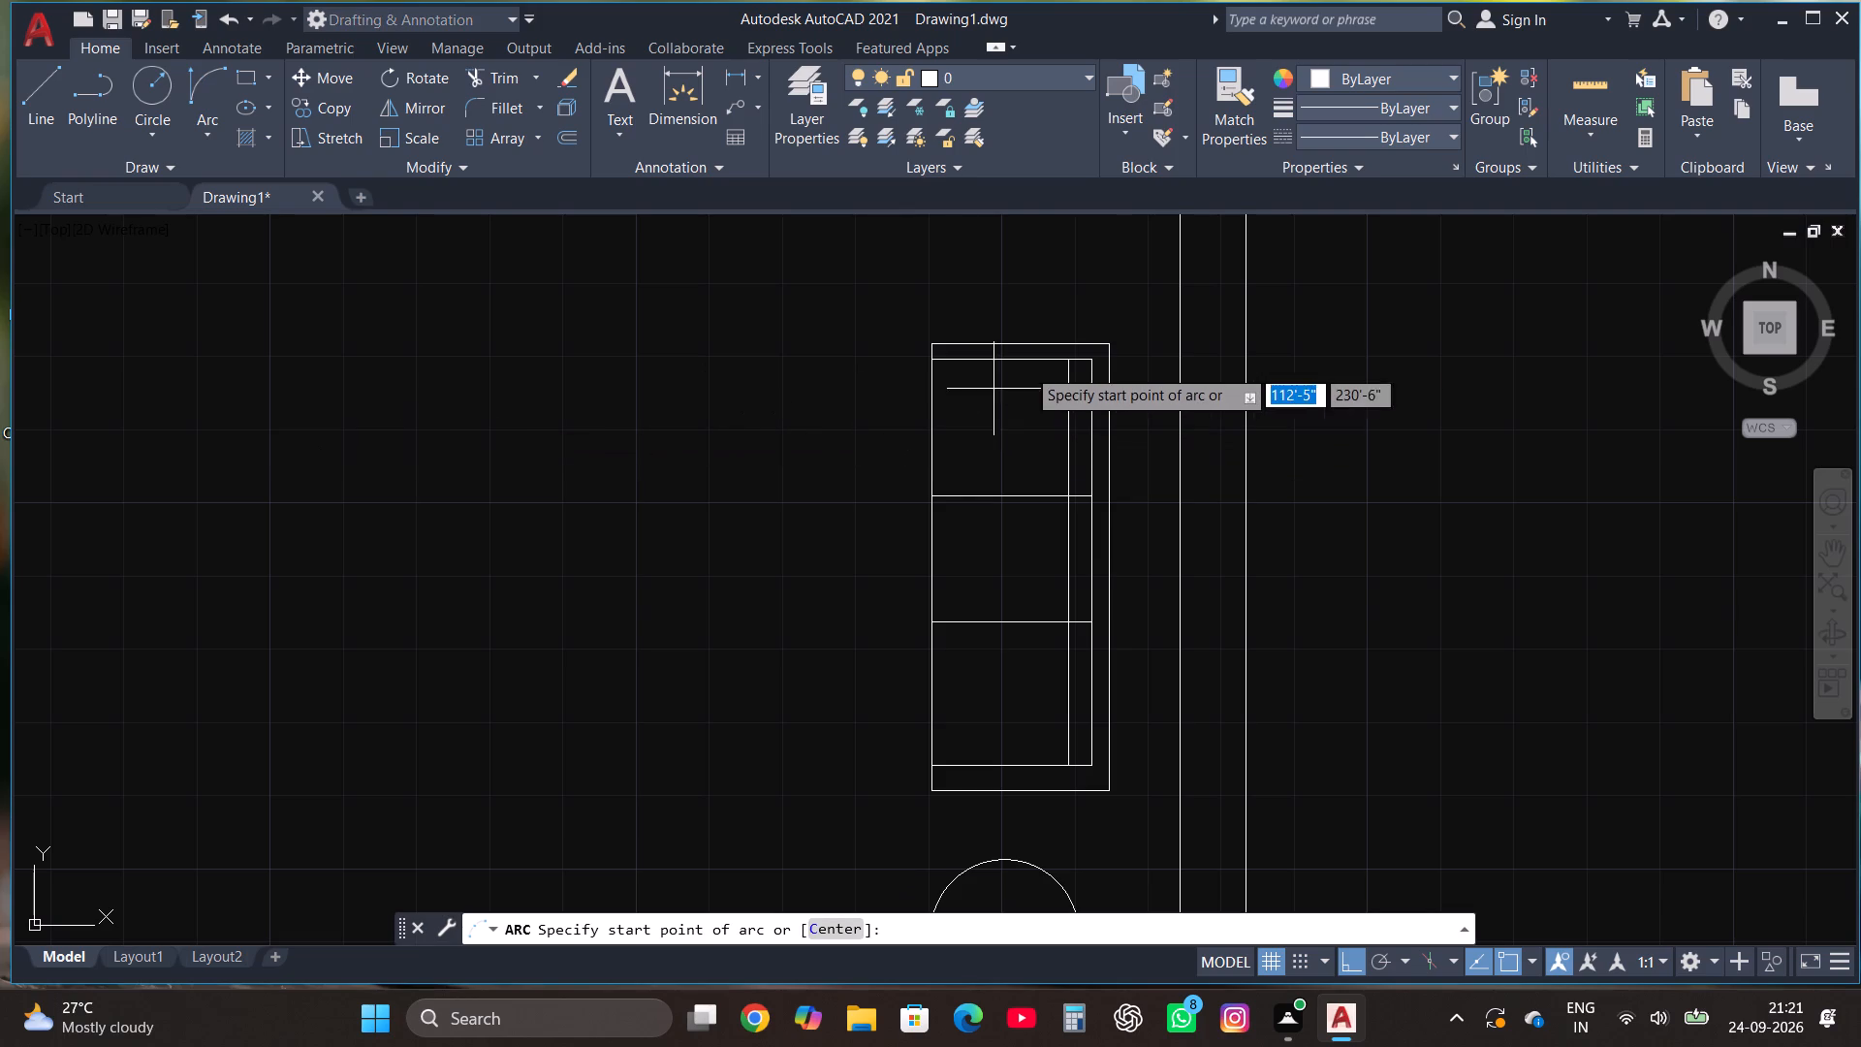
{"action": "scroll", "coordinate": [1072, 349], "scroll_direction": "up", "scroll_amount": 2}
{"action": "left_click", "coordinate": [1057, 373]}
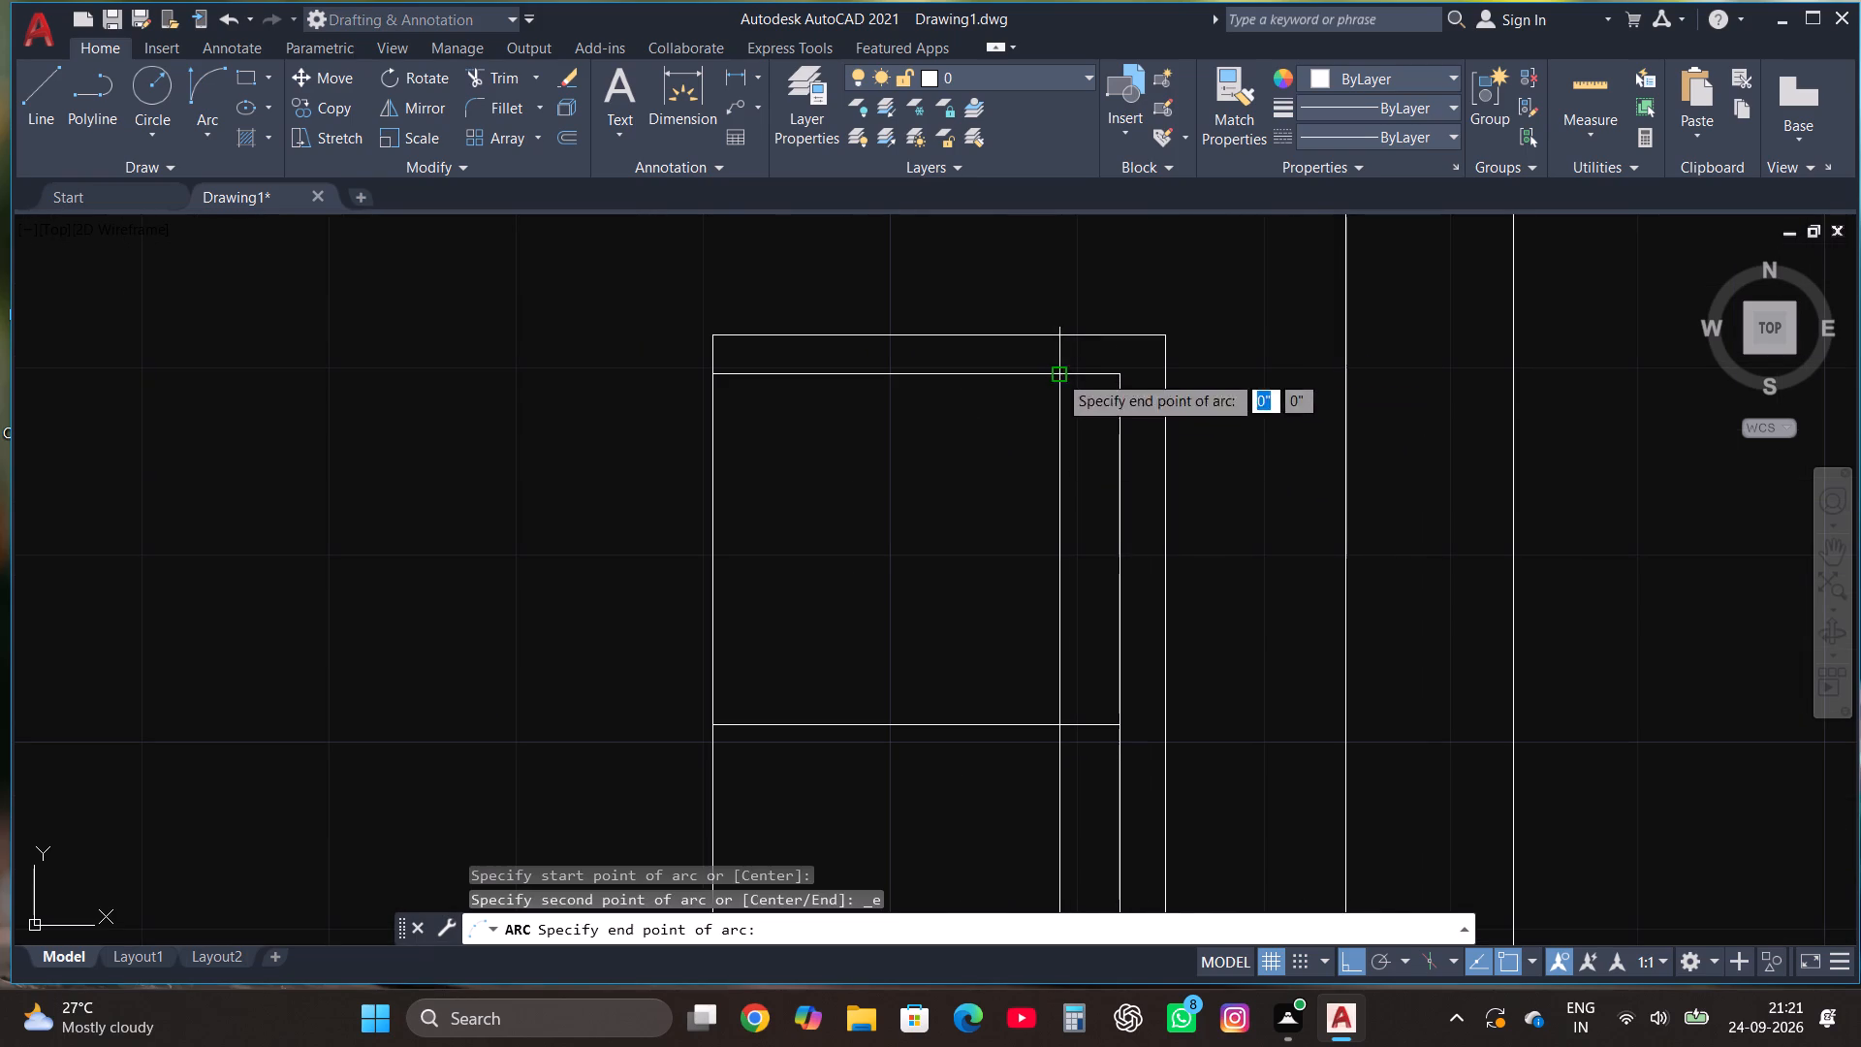
{"action": "left_click", "coordinate": [1058, 723]}
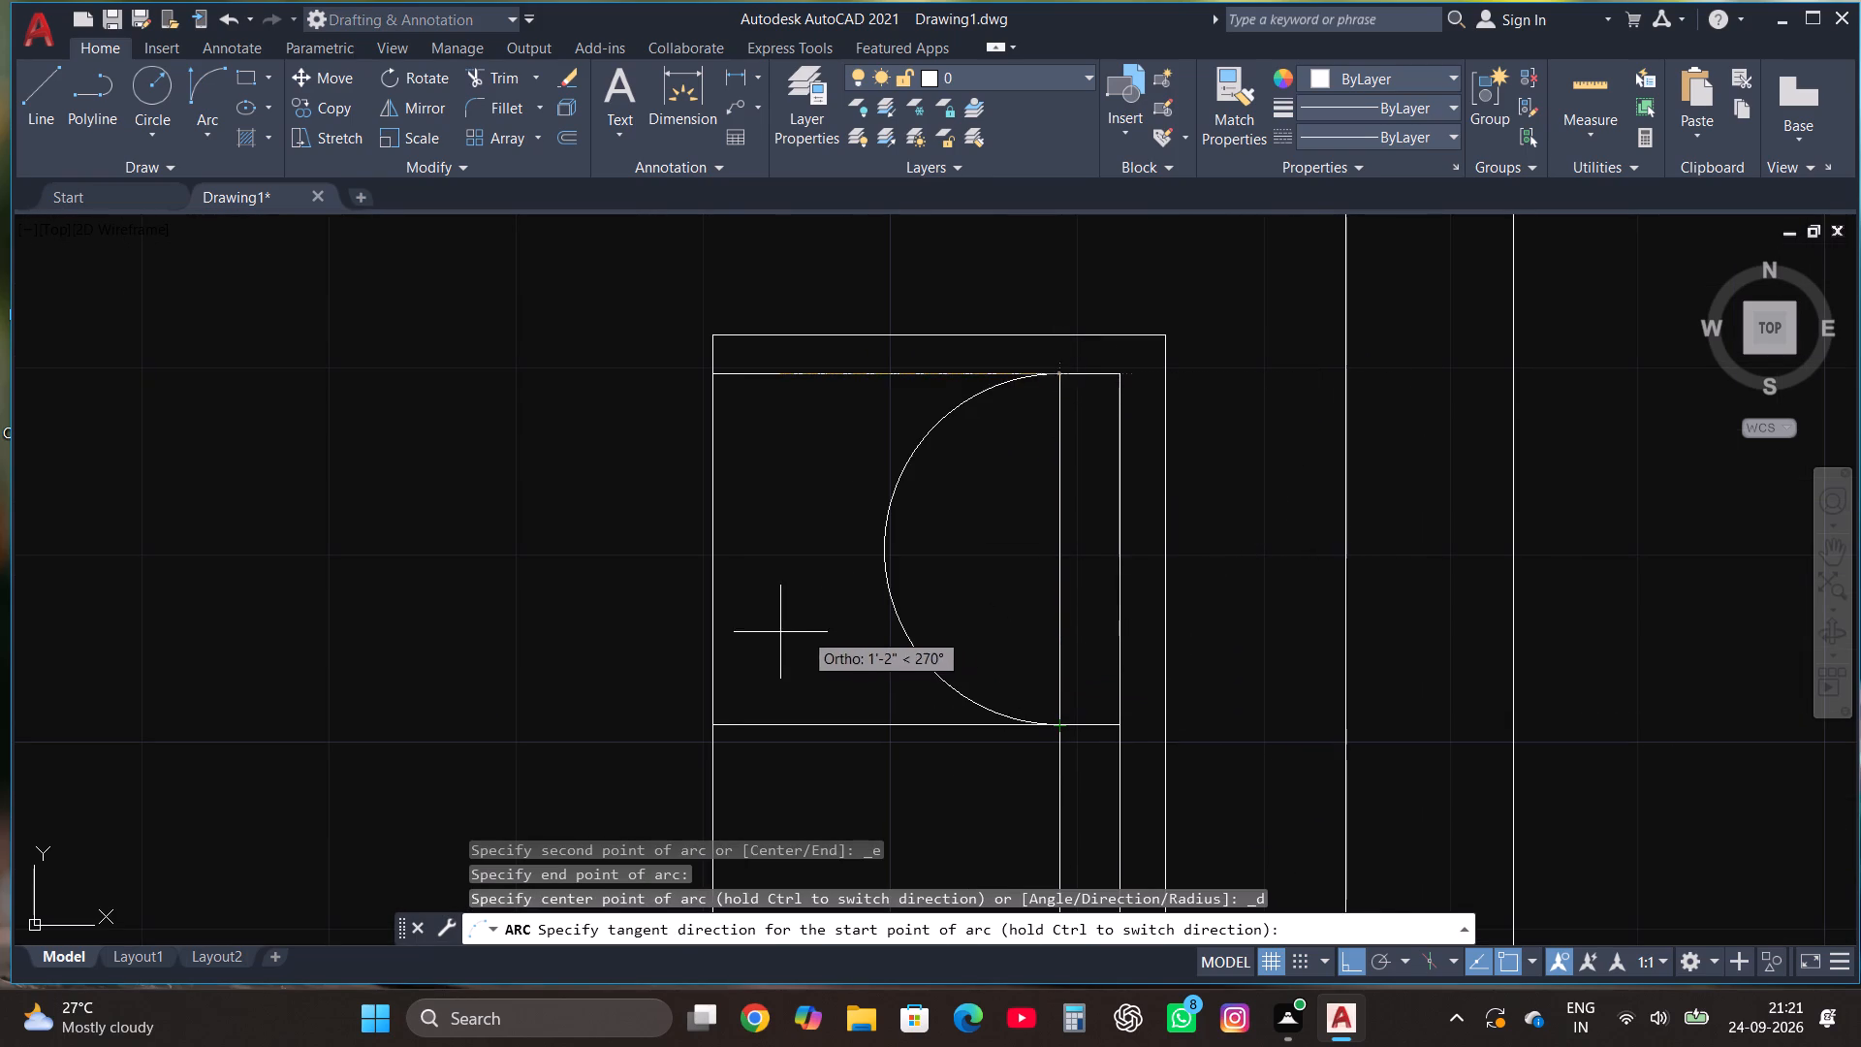
{"action": "left_click", "coordinate": [576, 632]}
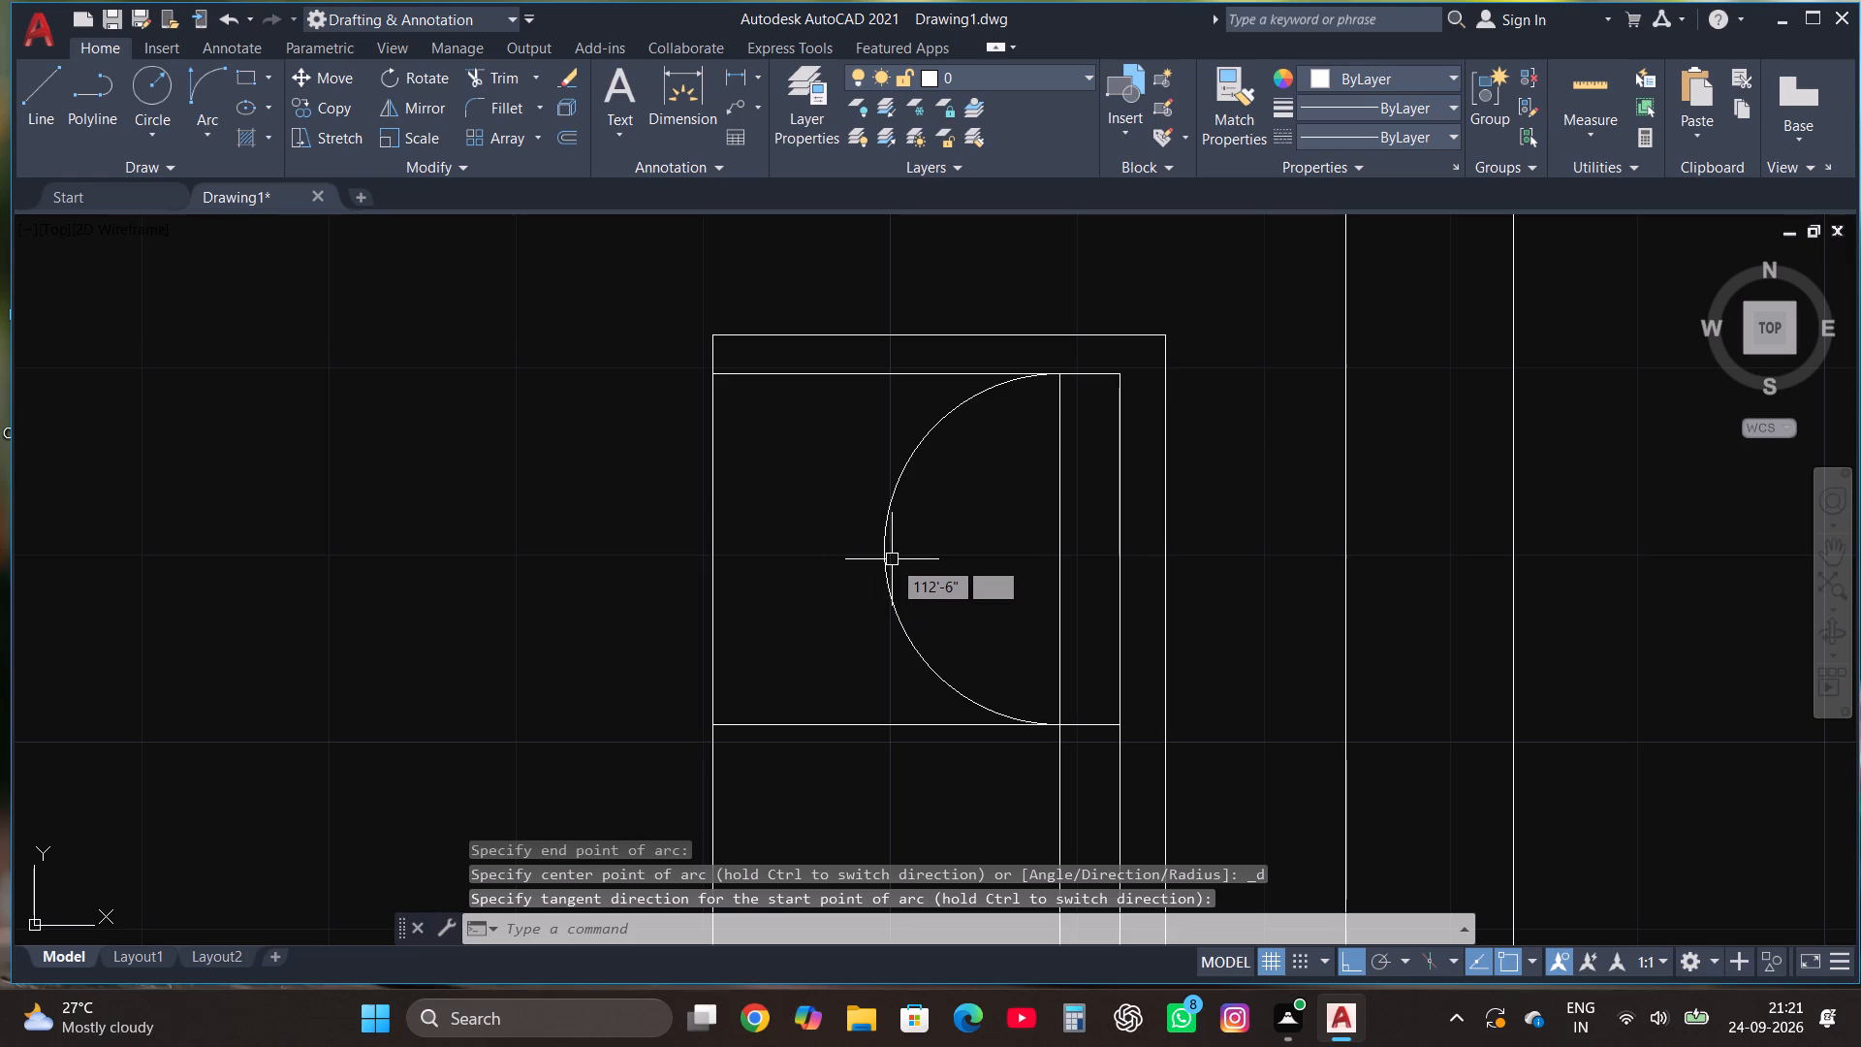
Flatten the arc by stretching its midpoint right, close to the inner vertical line.
{"action": "left_click", "coordinate": [886, 554]}
{"action": "left_click", "coordinate": [885, 549]}
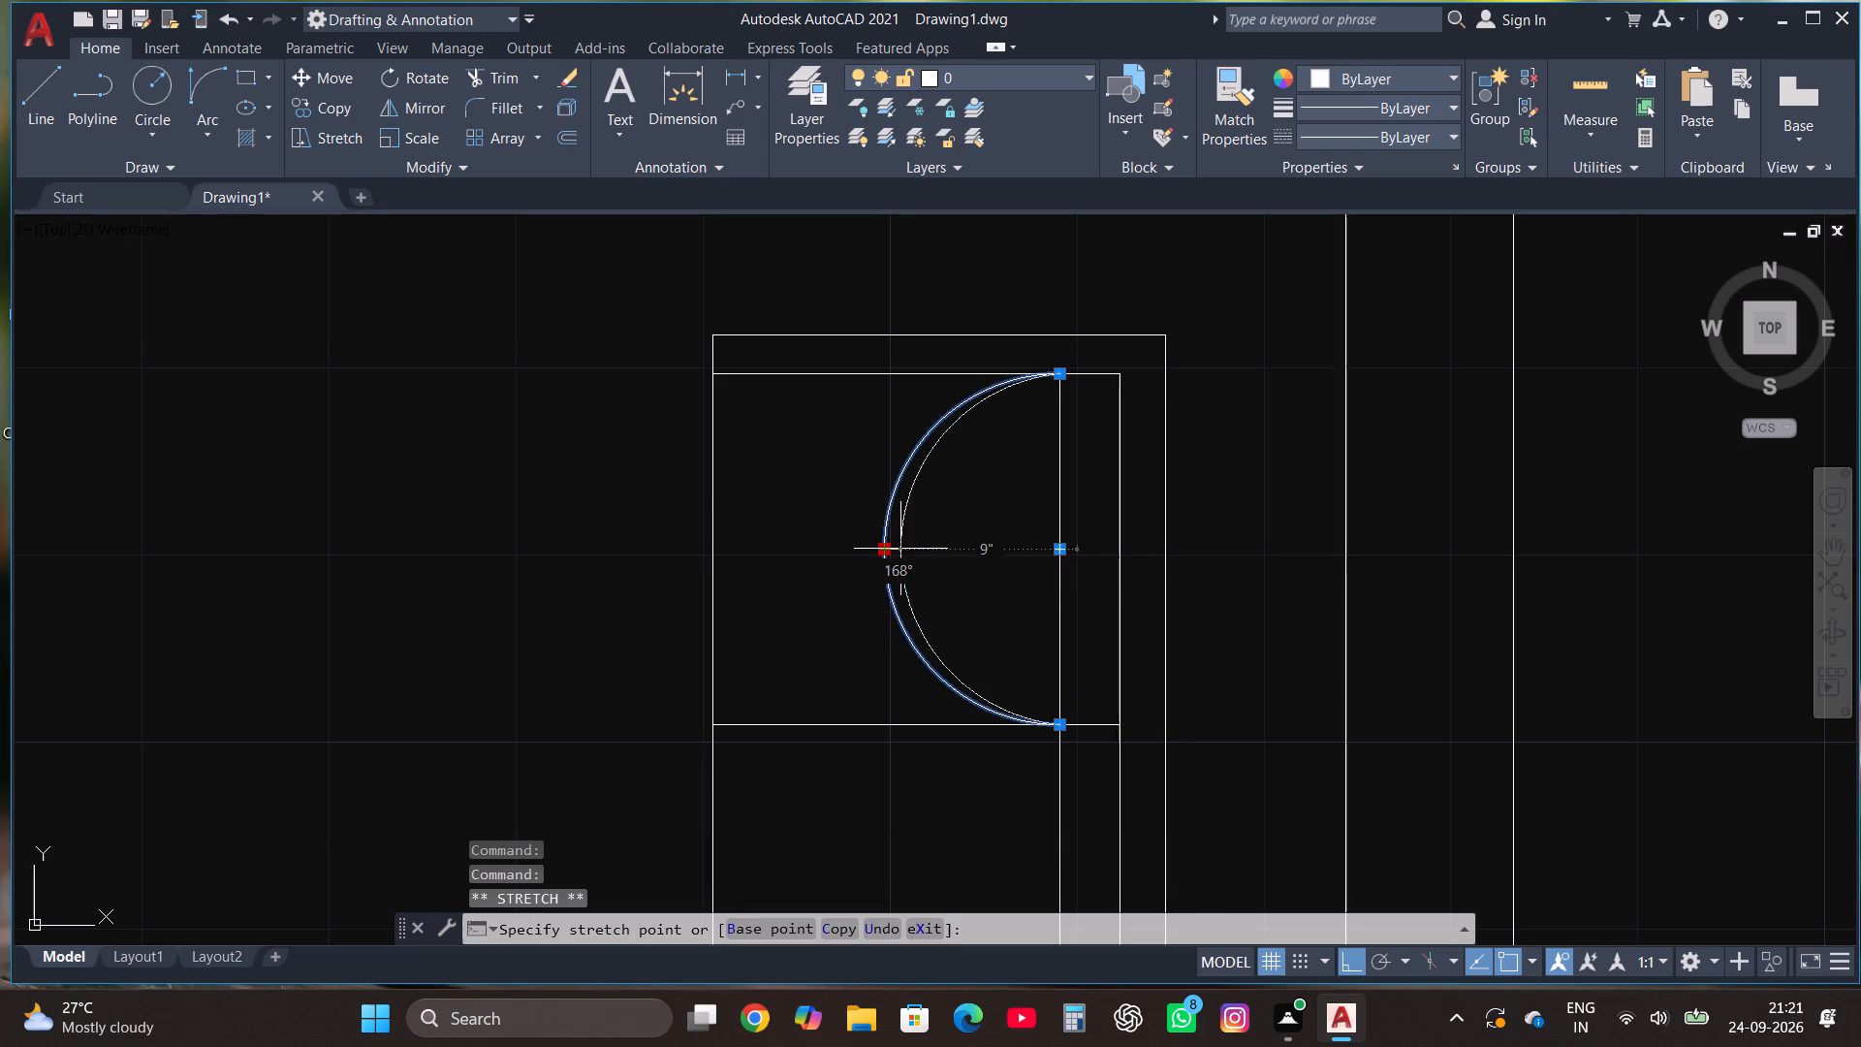
{"action": "left_click", "coordinate": [1027, 553]}
{"action": "key", "text": "Escape"}
Copy the shallow arc from its top end down to the upper divider, into the middle section.
{"action": "scroll", "coordinate": [1039, 426], "scroll_direction": "down", "scroll_amount": 1}
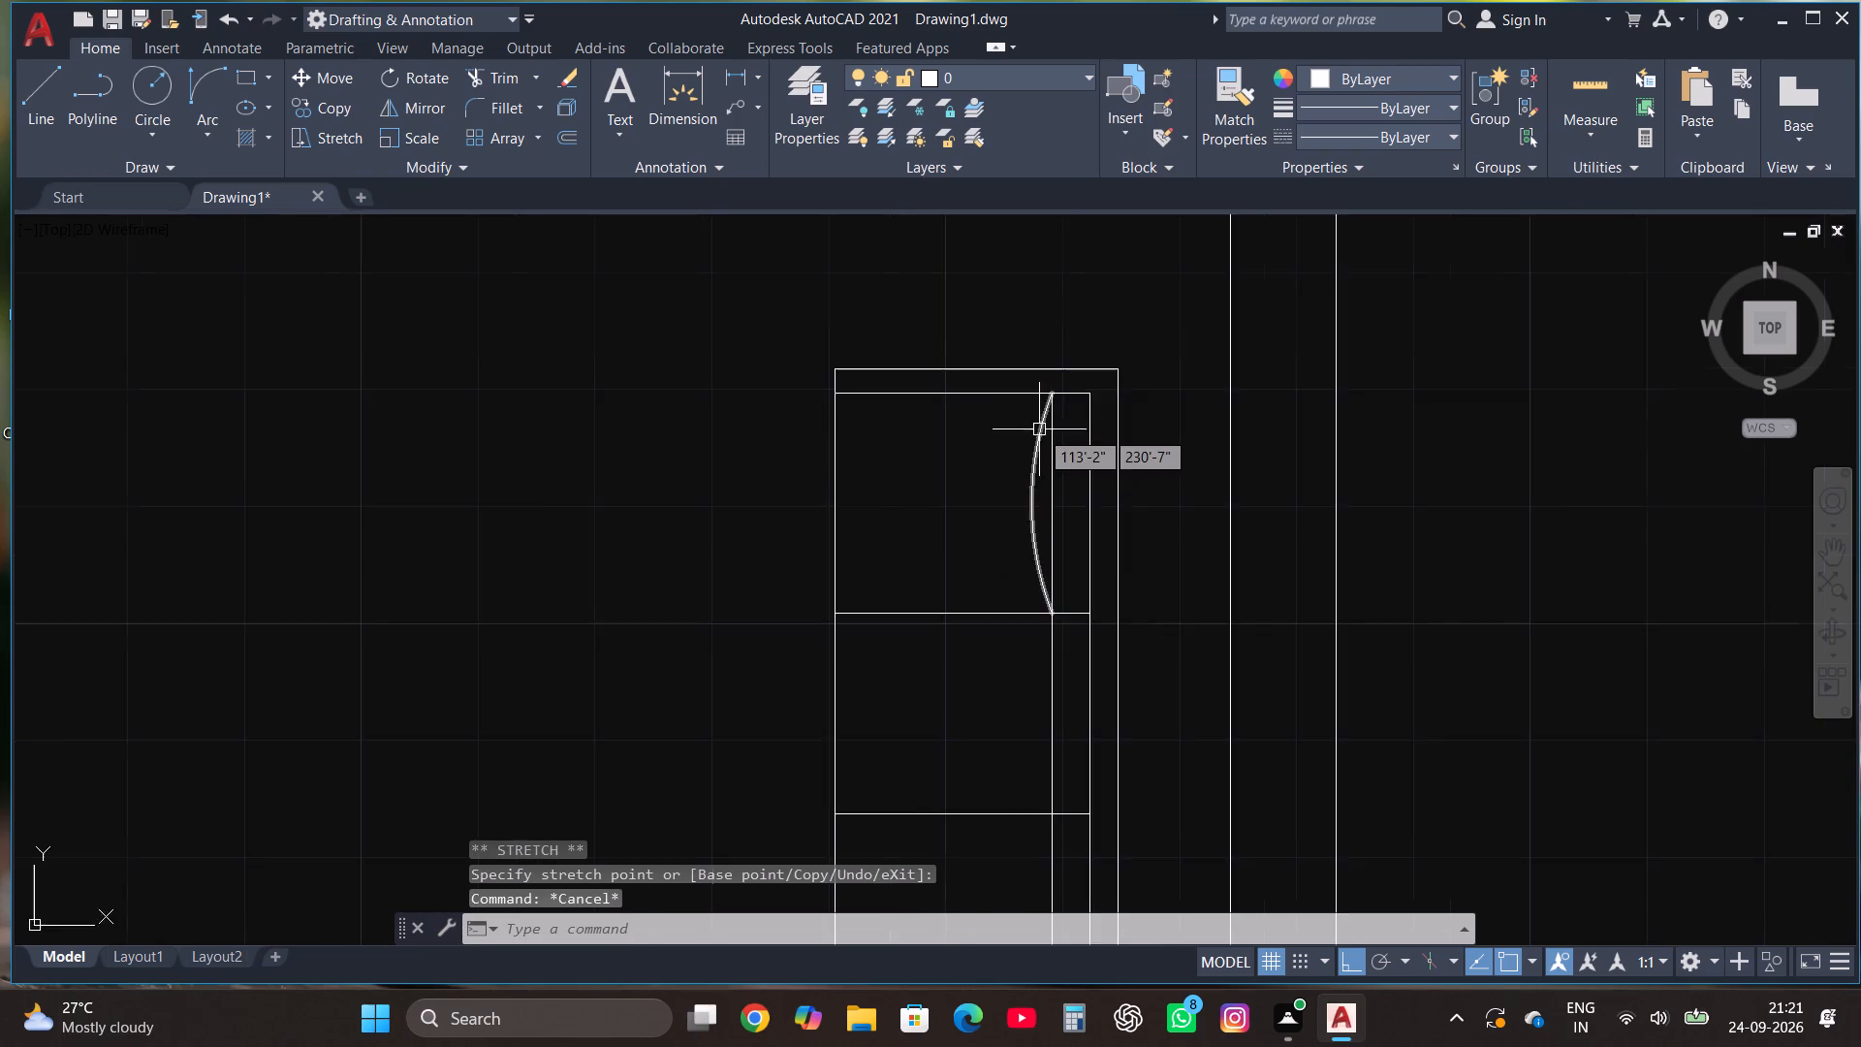
{"action": "scroll", "coordinate": [1039, 431], "scroll_direction": "down", "scroll_amount": 1}
{"action": "left_click", "coordinate": [1033, 477]}
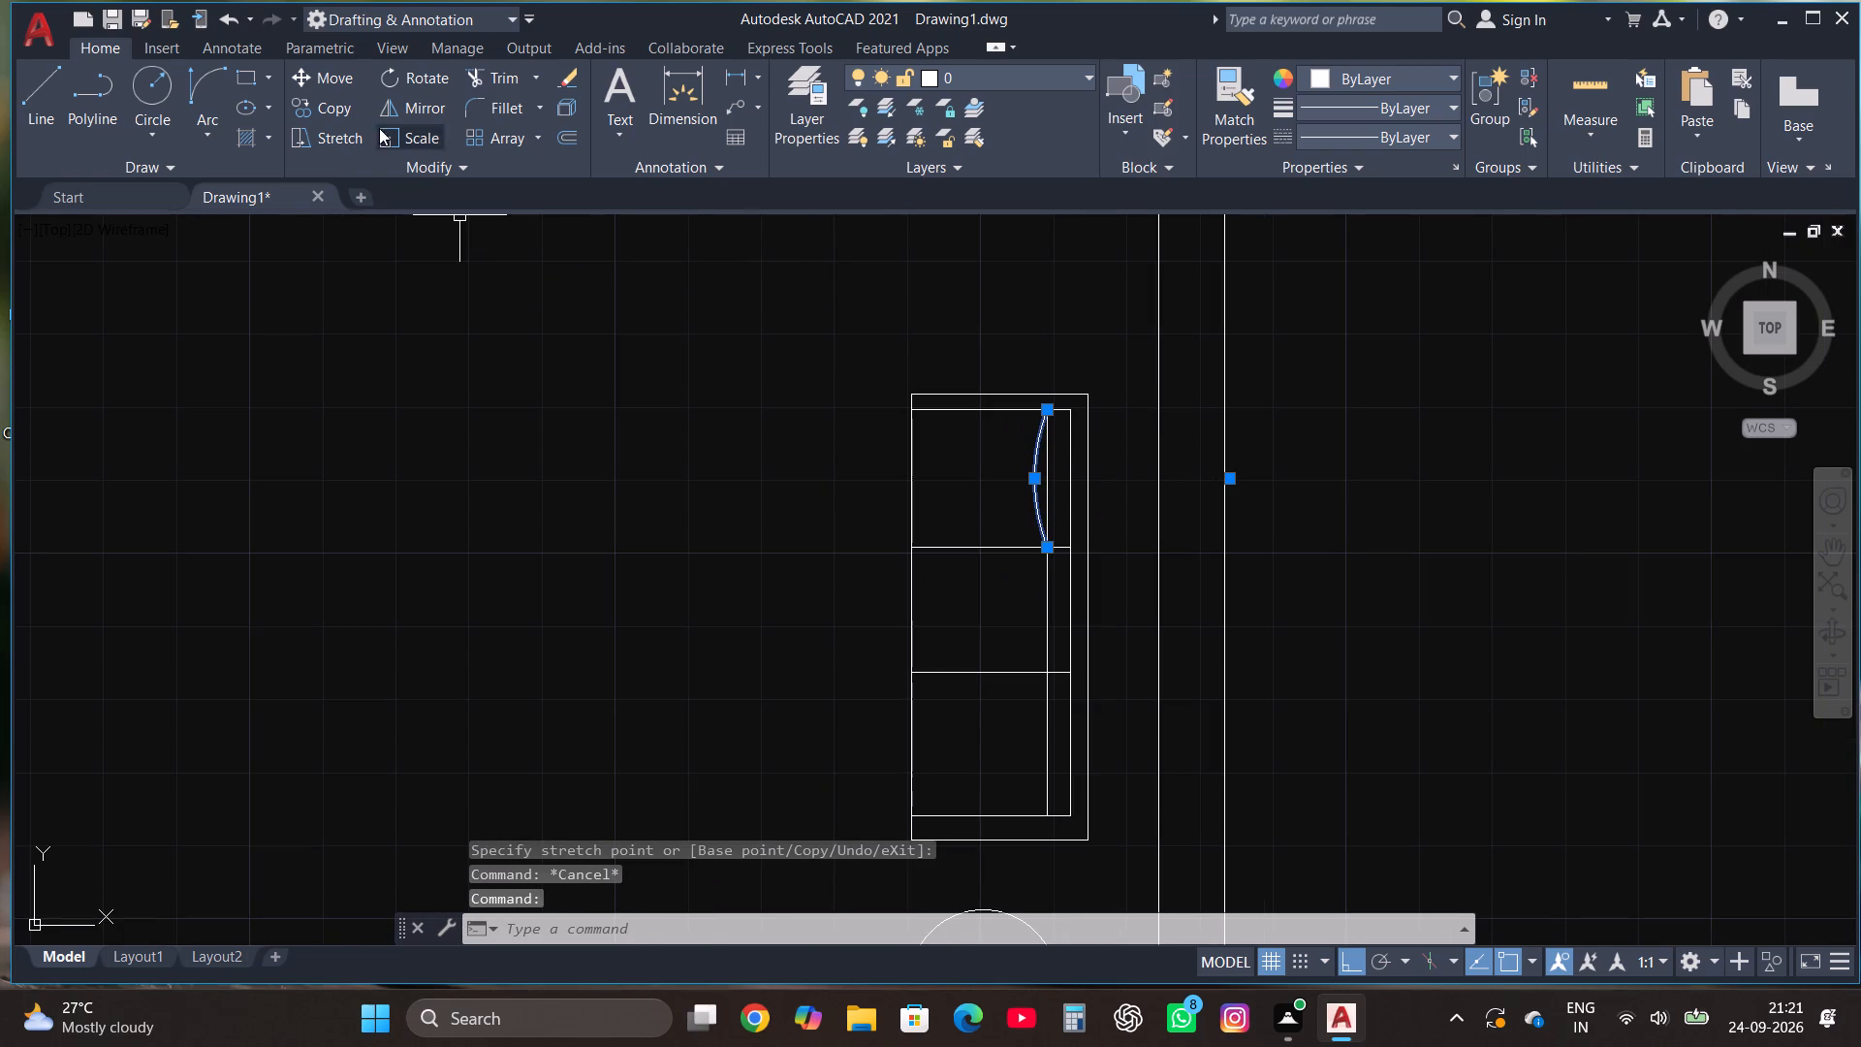
{"action": "left_click", "coordinate": [335, 113]}
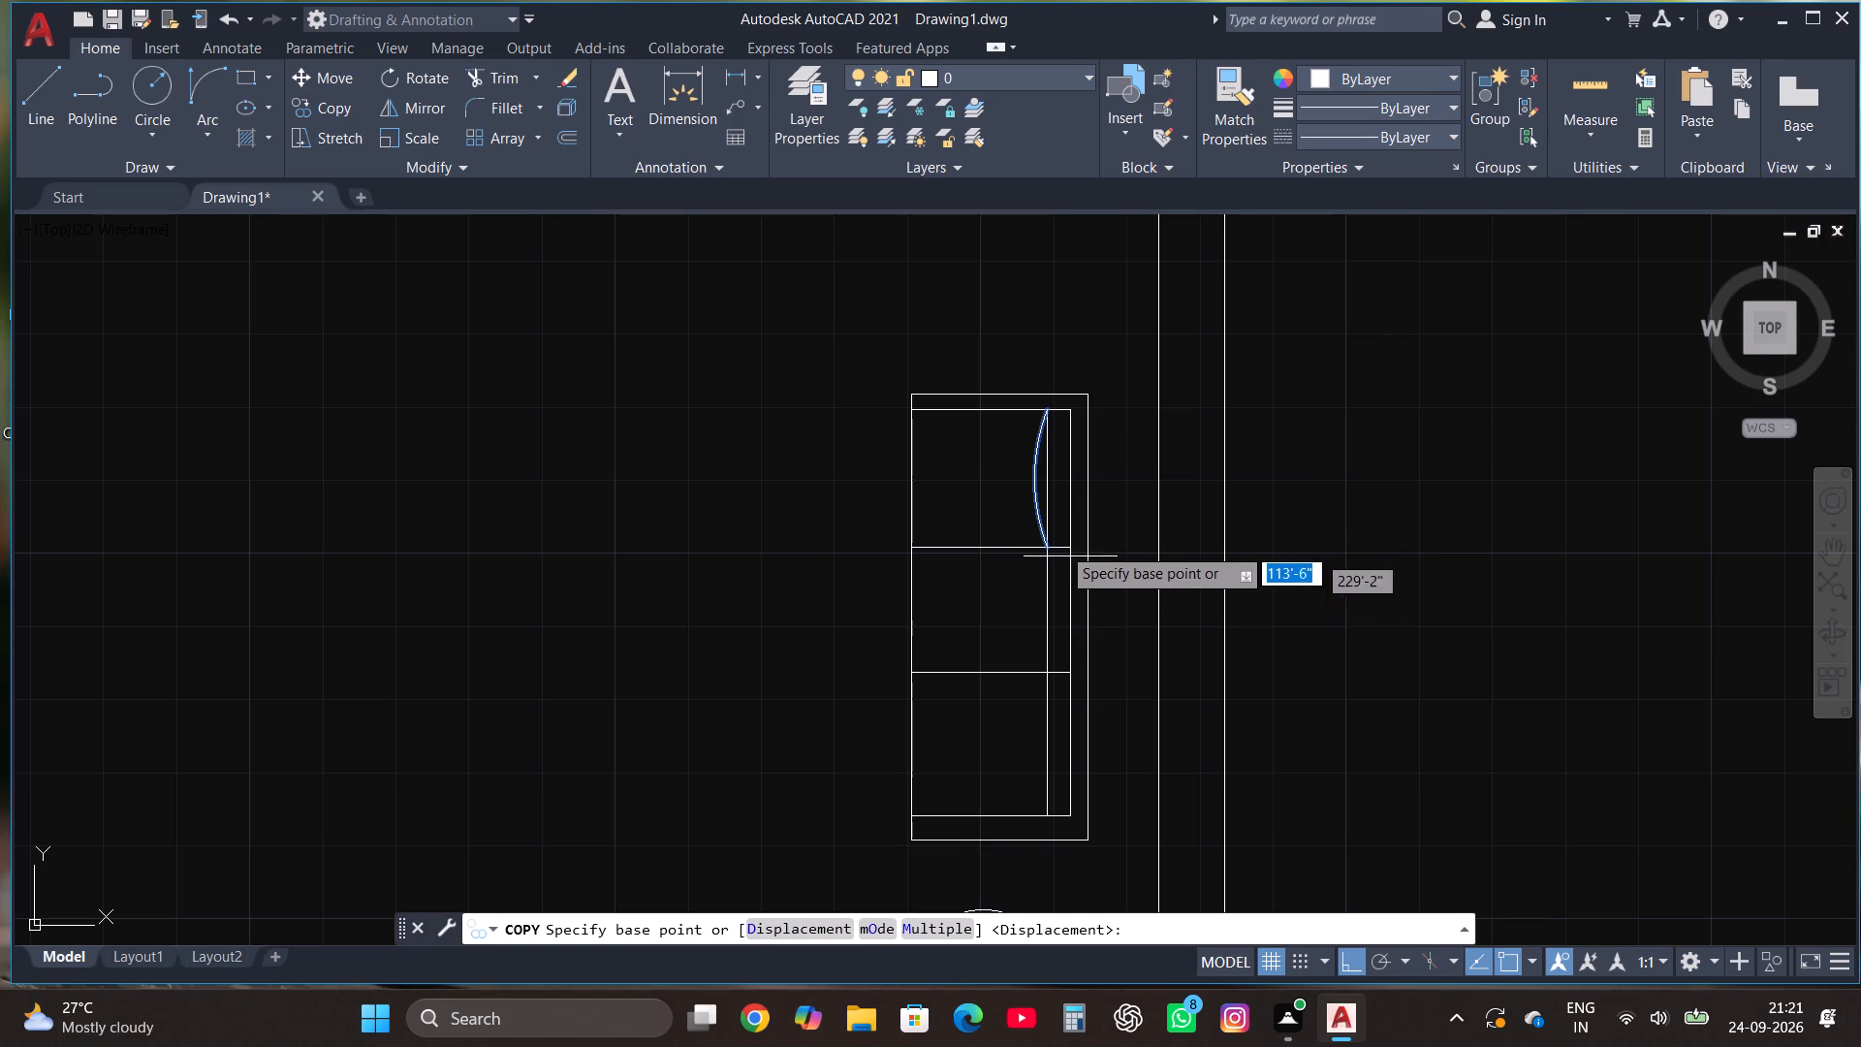
{"action": "left_click", "coordinate": [1048, 413]}
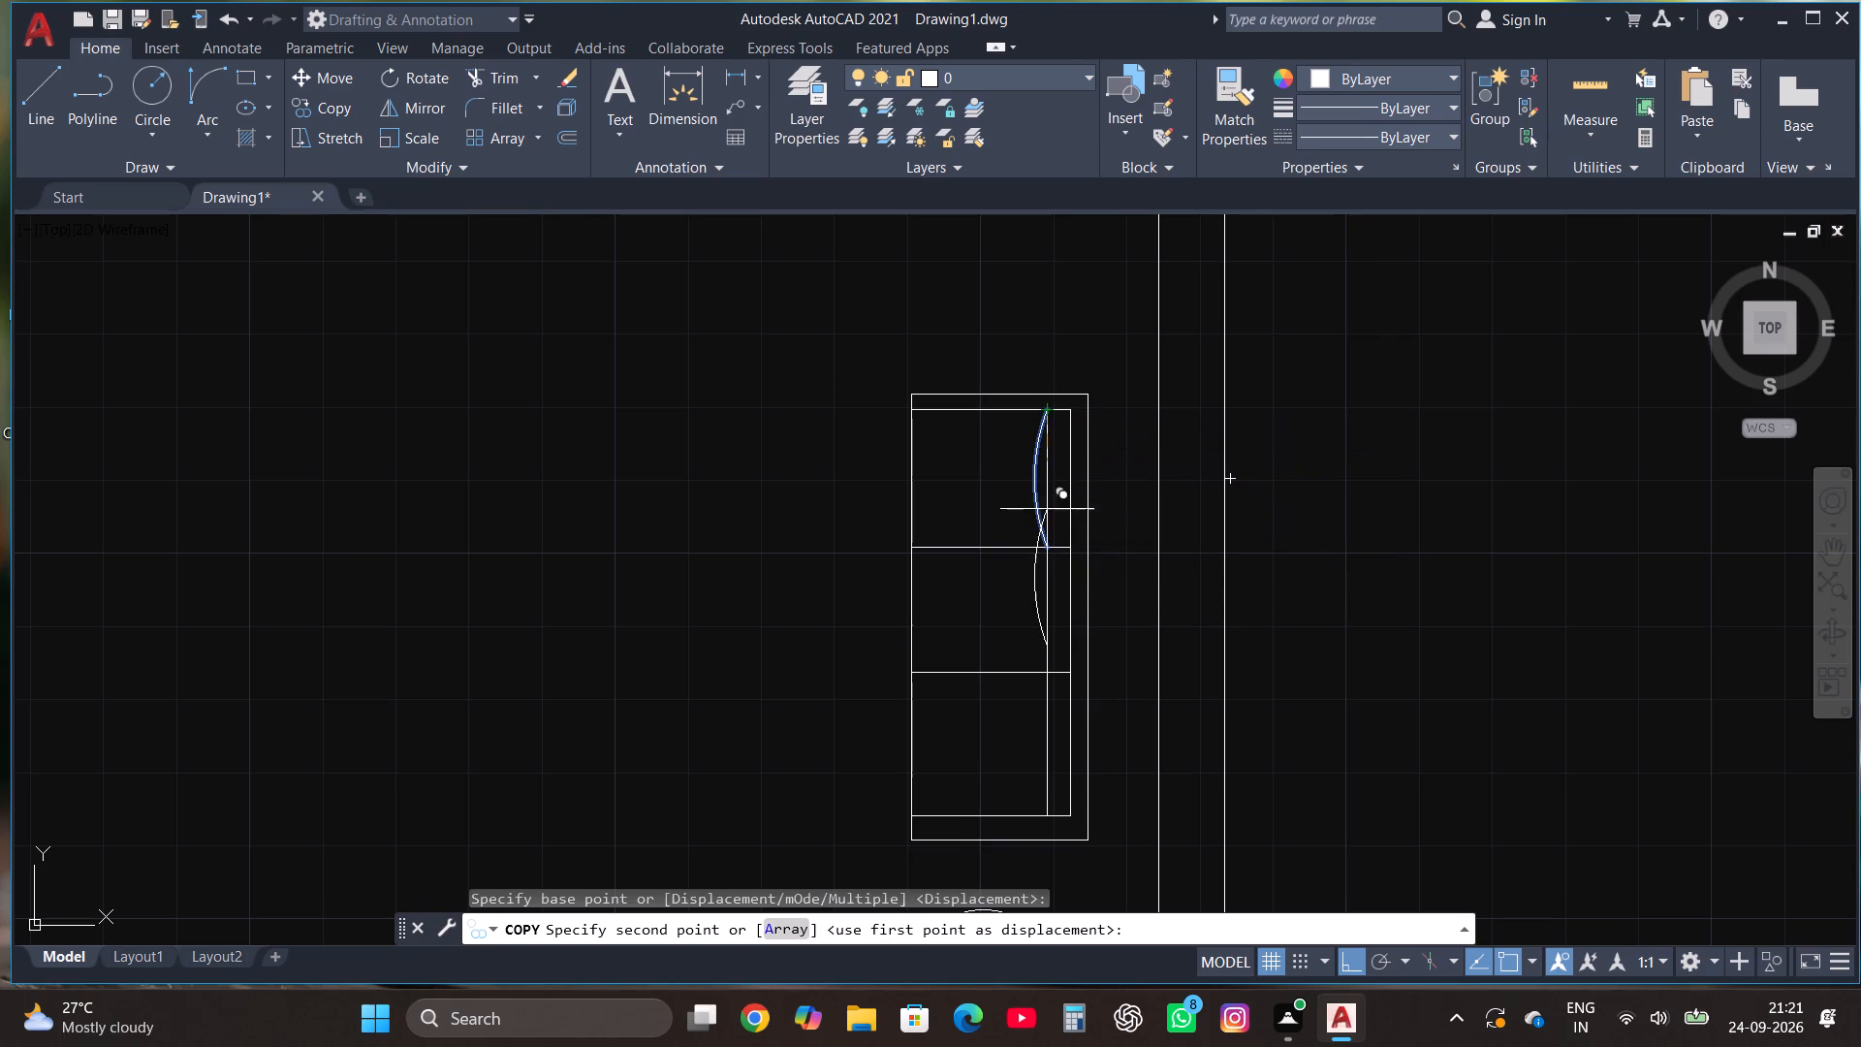
{"action": "left_click", "coordinate": [1037, 544]}
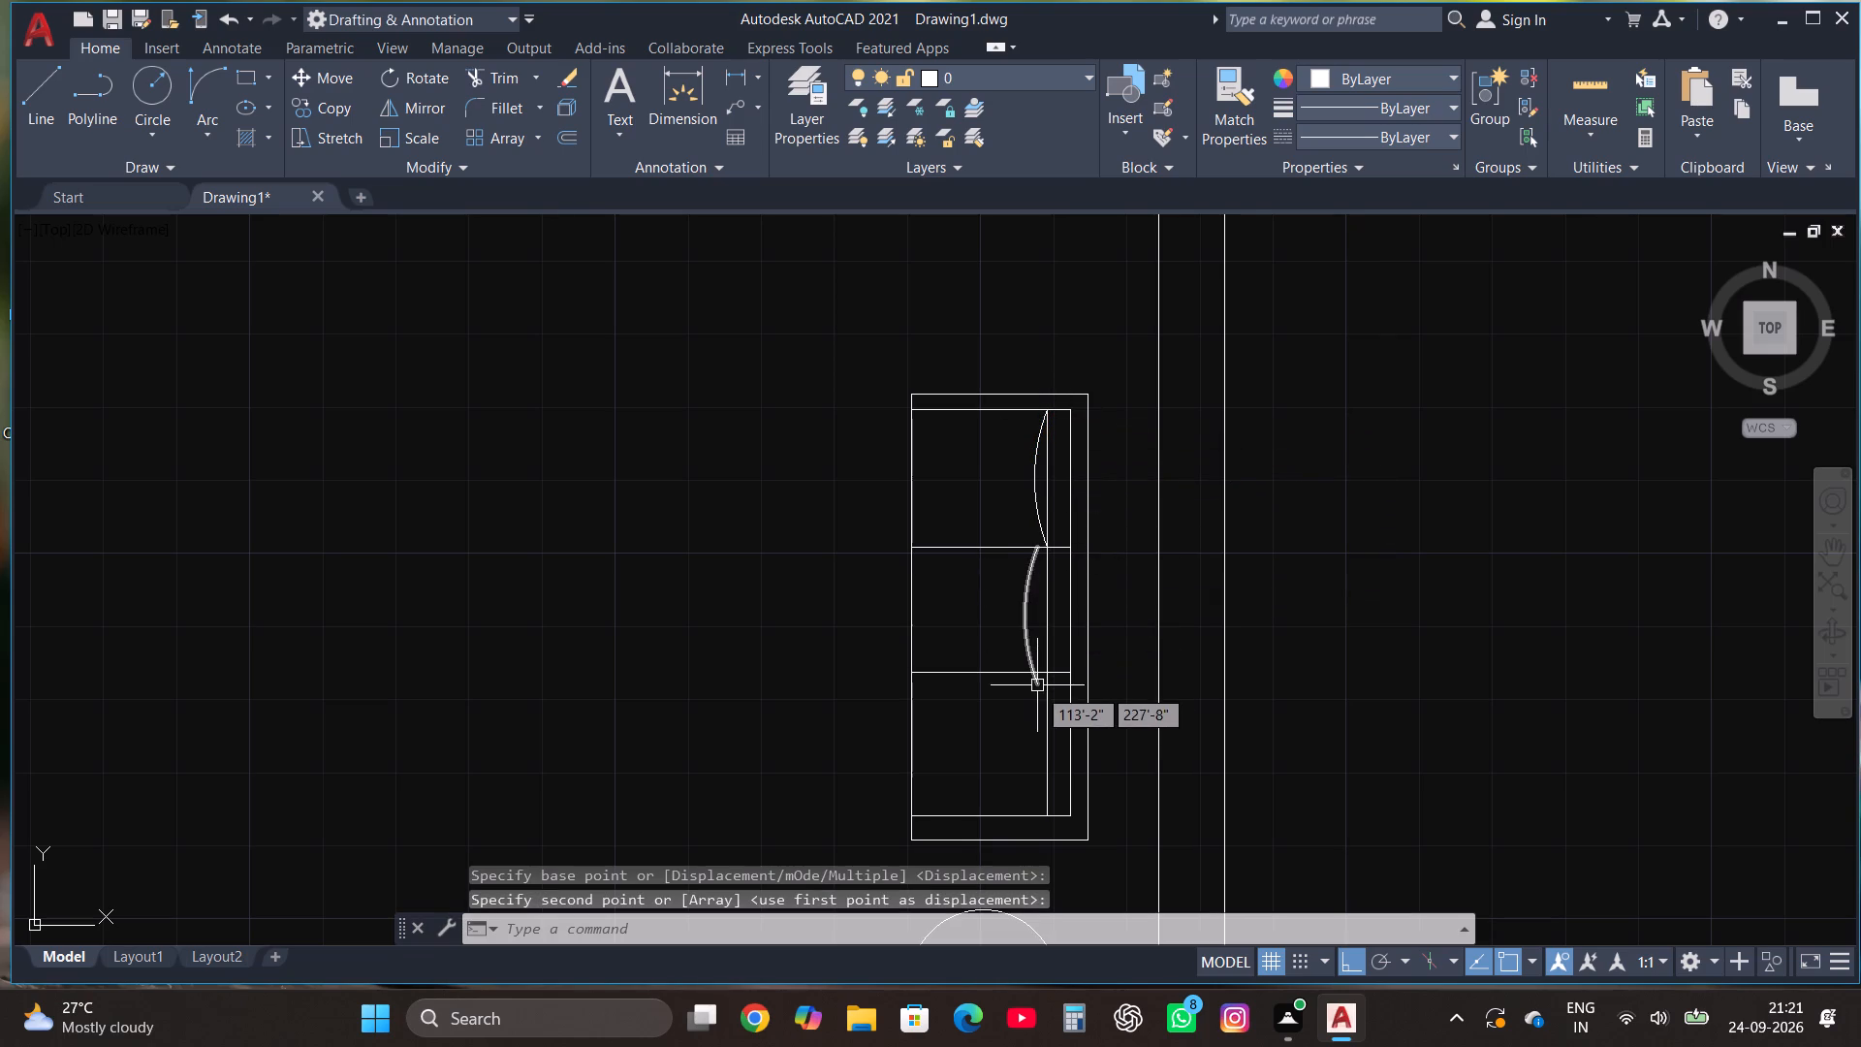
Move the middle section's arc horizontally so its top end meets the inner vertical line at the upper divider.
{"action": "scroll", "coordinate": [1042, 689], "scroll_direction": "up", "scroll_amount": 2}
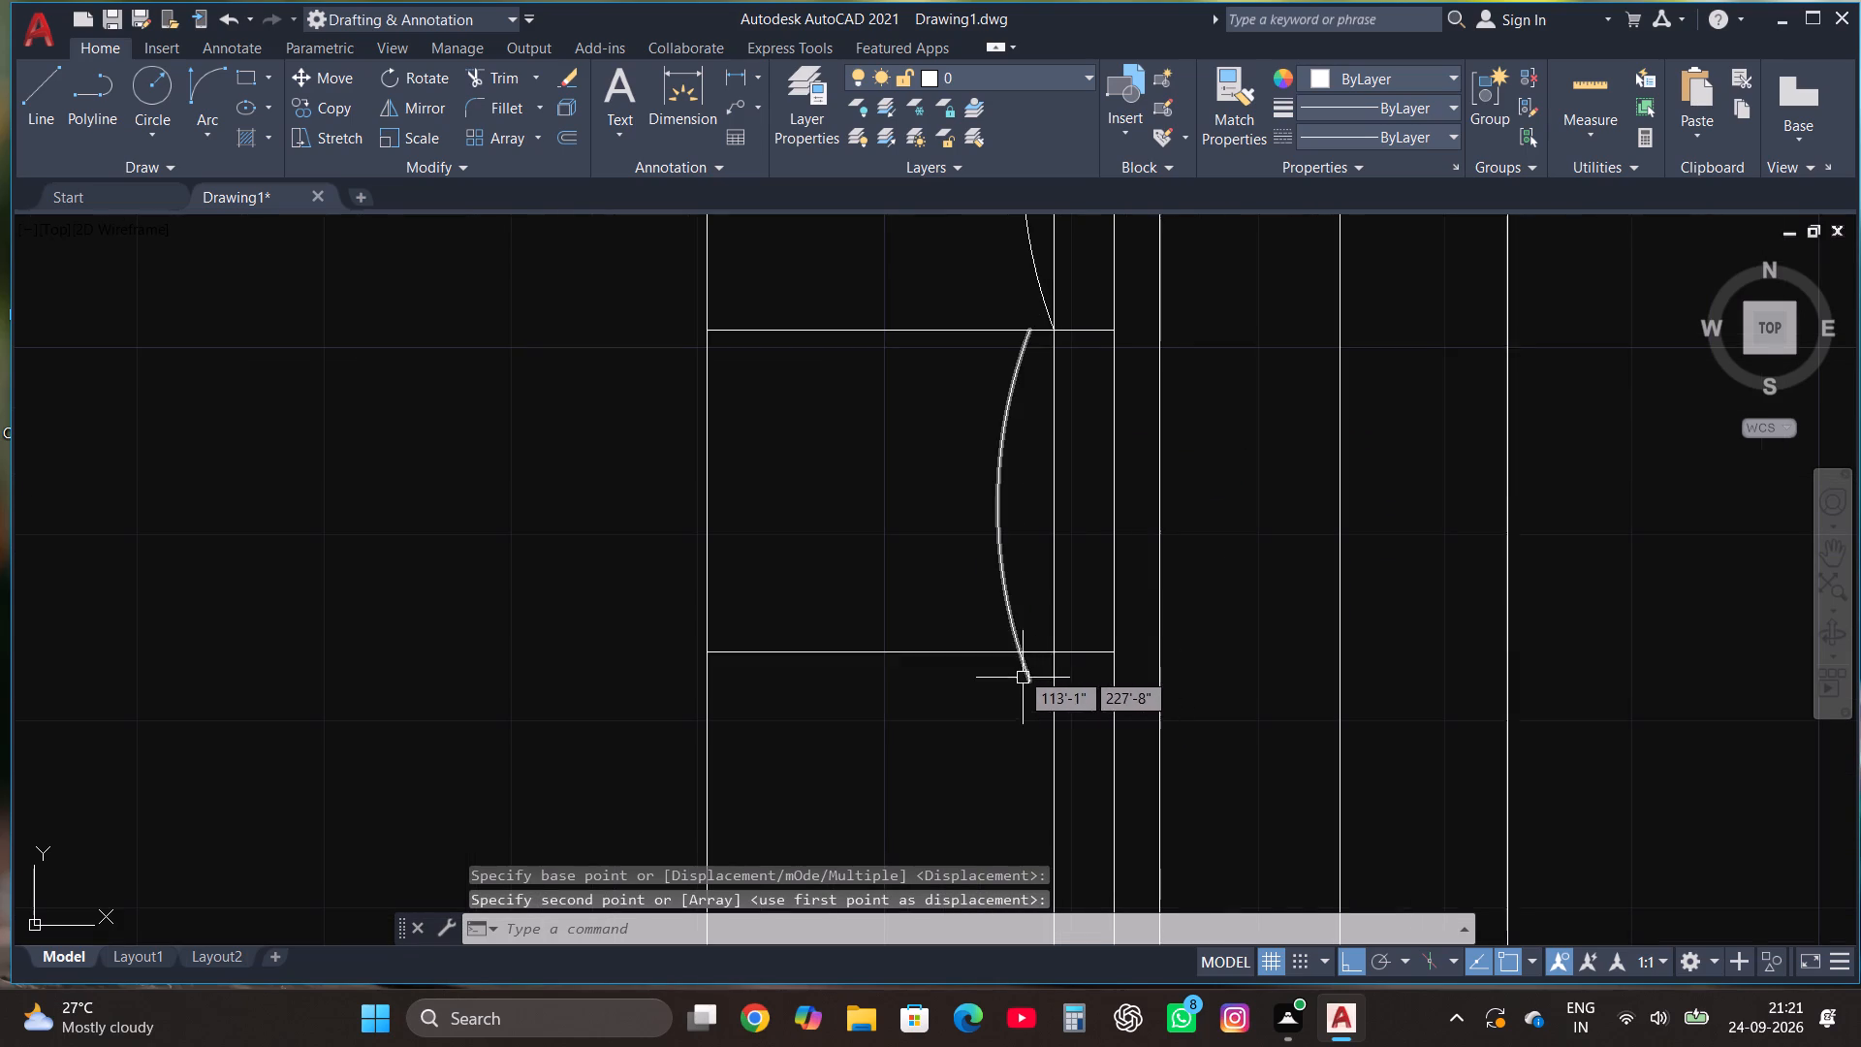
{"action": "left_click", "coordinate": [1004, 544]}
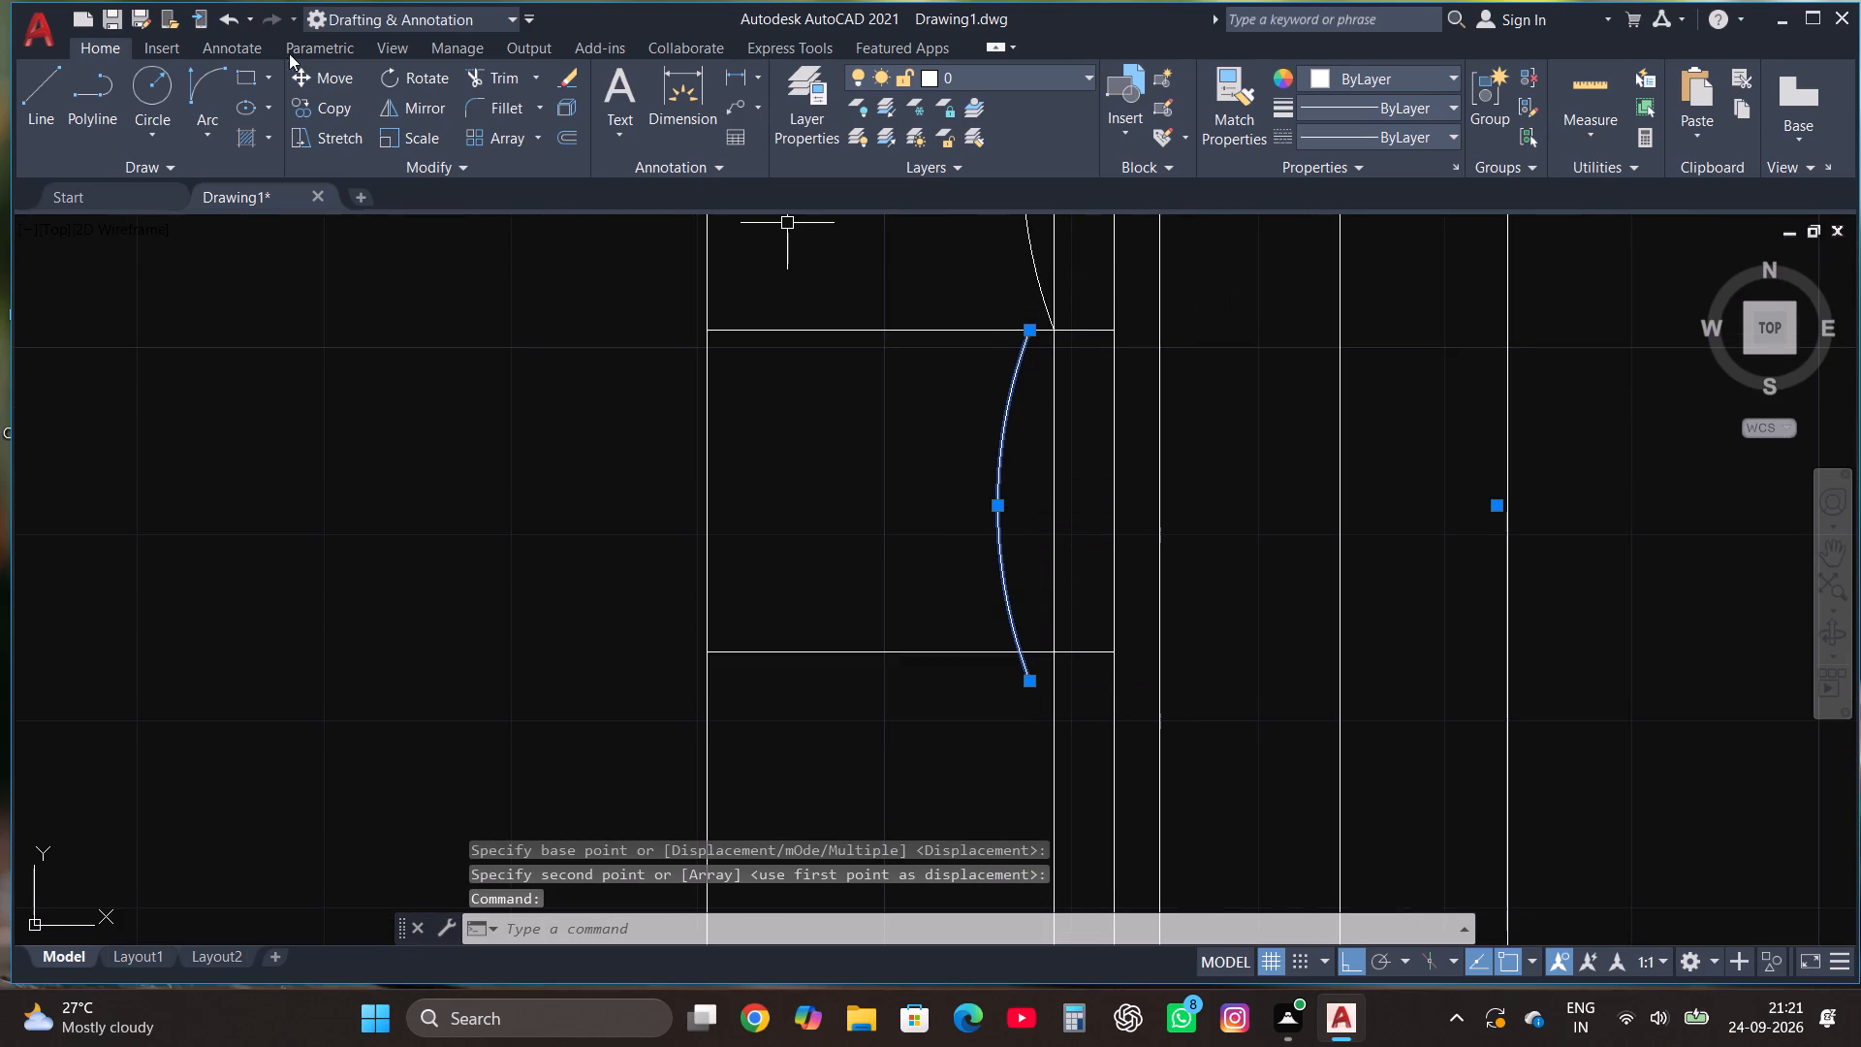
{"action": "left_click", "coordinate": [331, 79]}
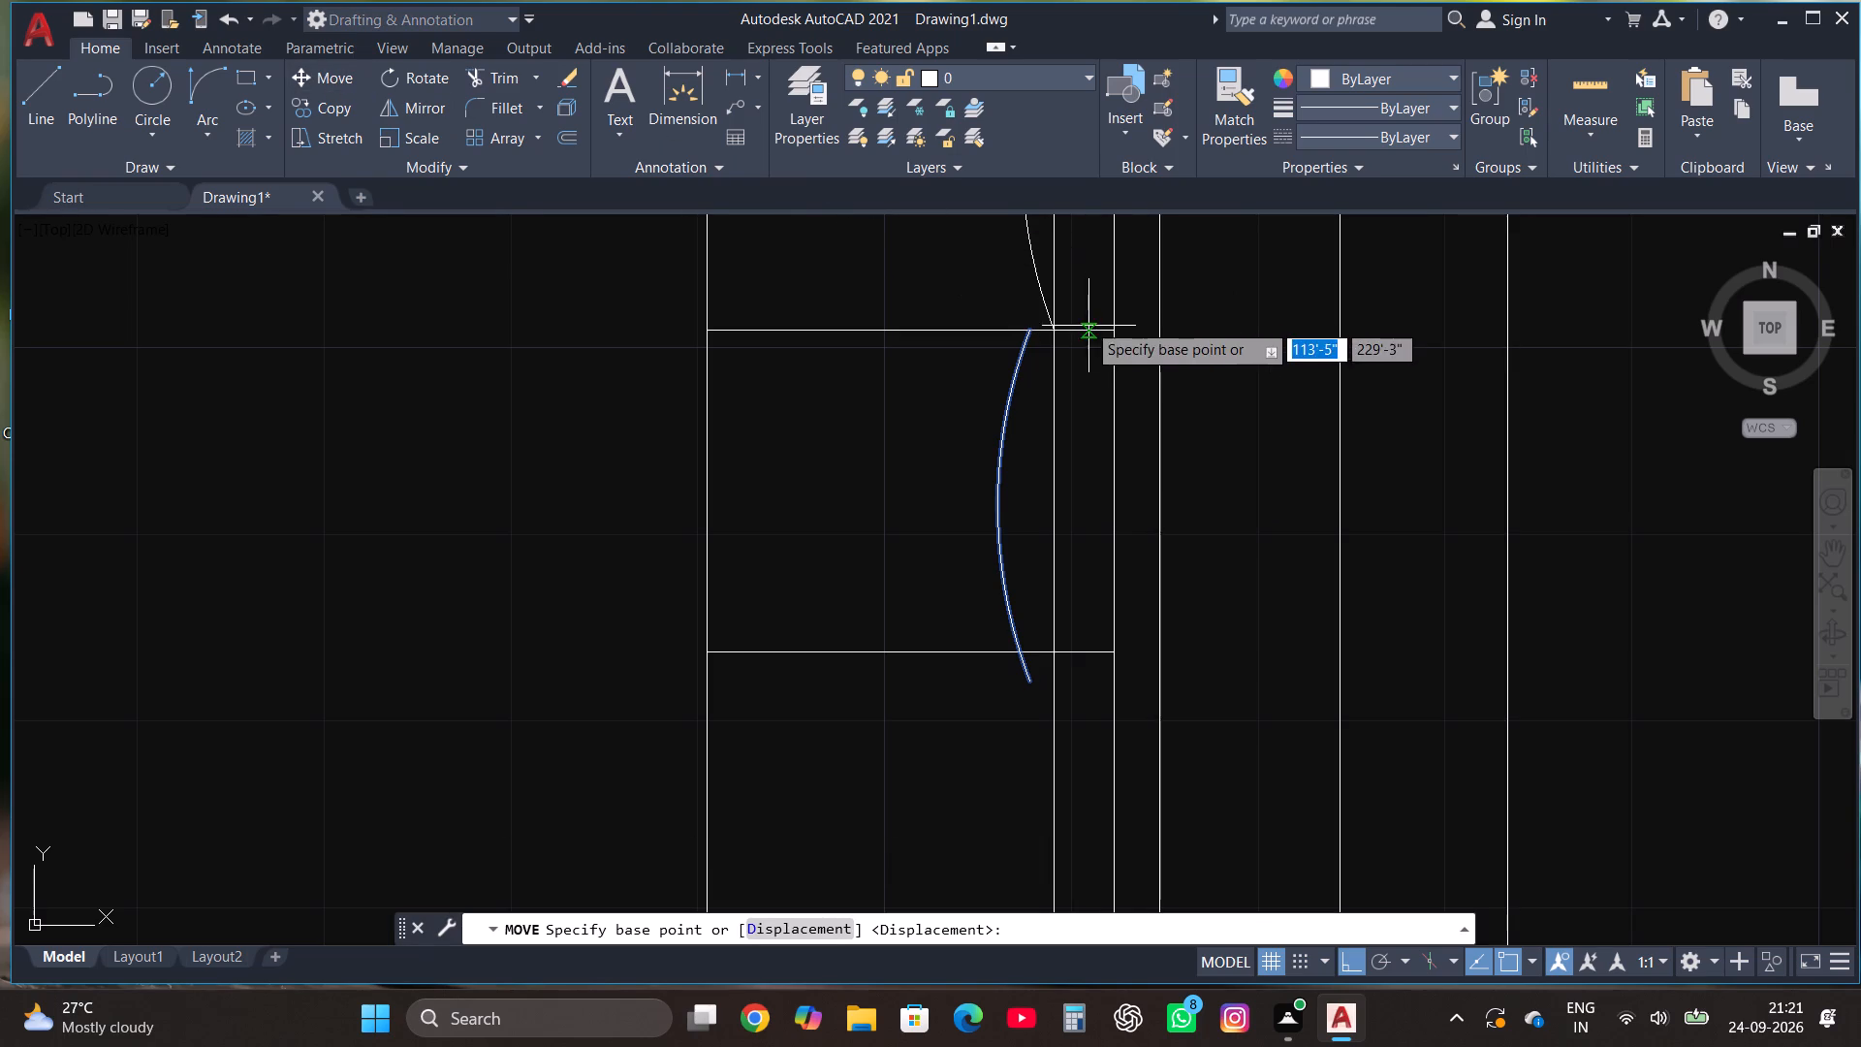
{"action": "scroll", "coordinate": [1060, 312], "scroll_direction": "up", "scroll_amount": 3}
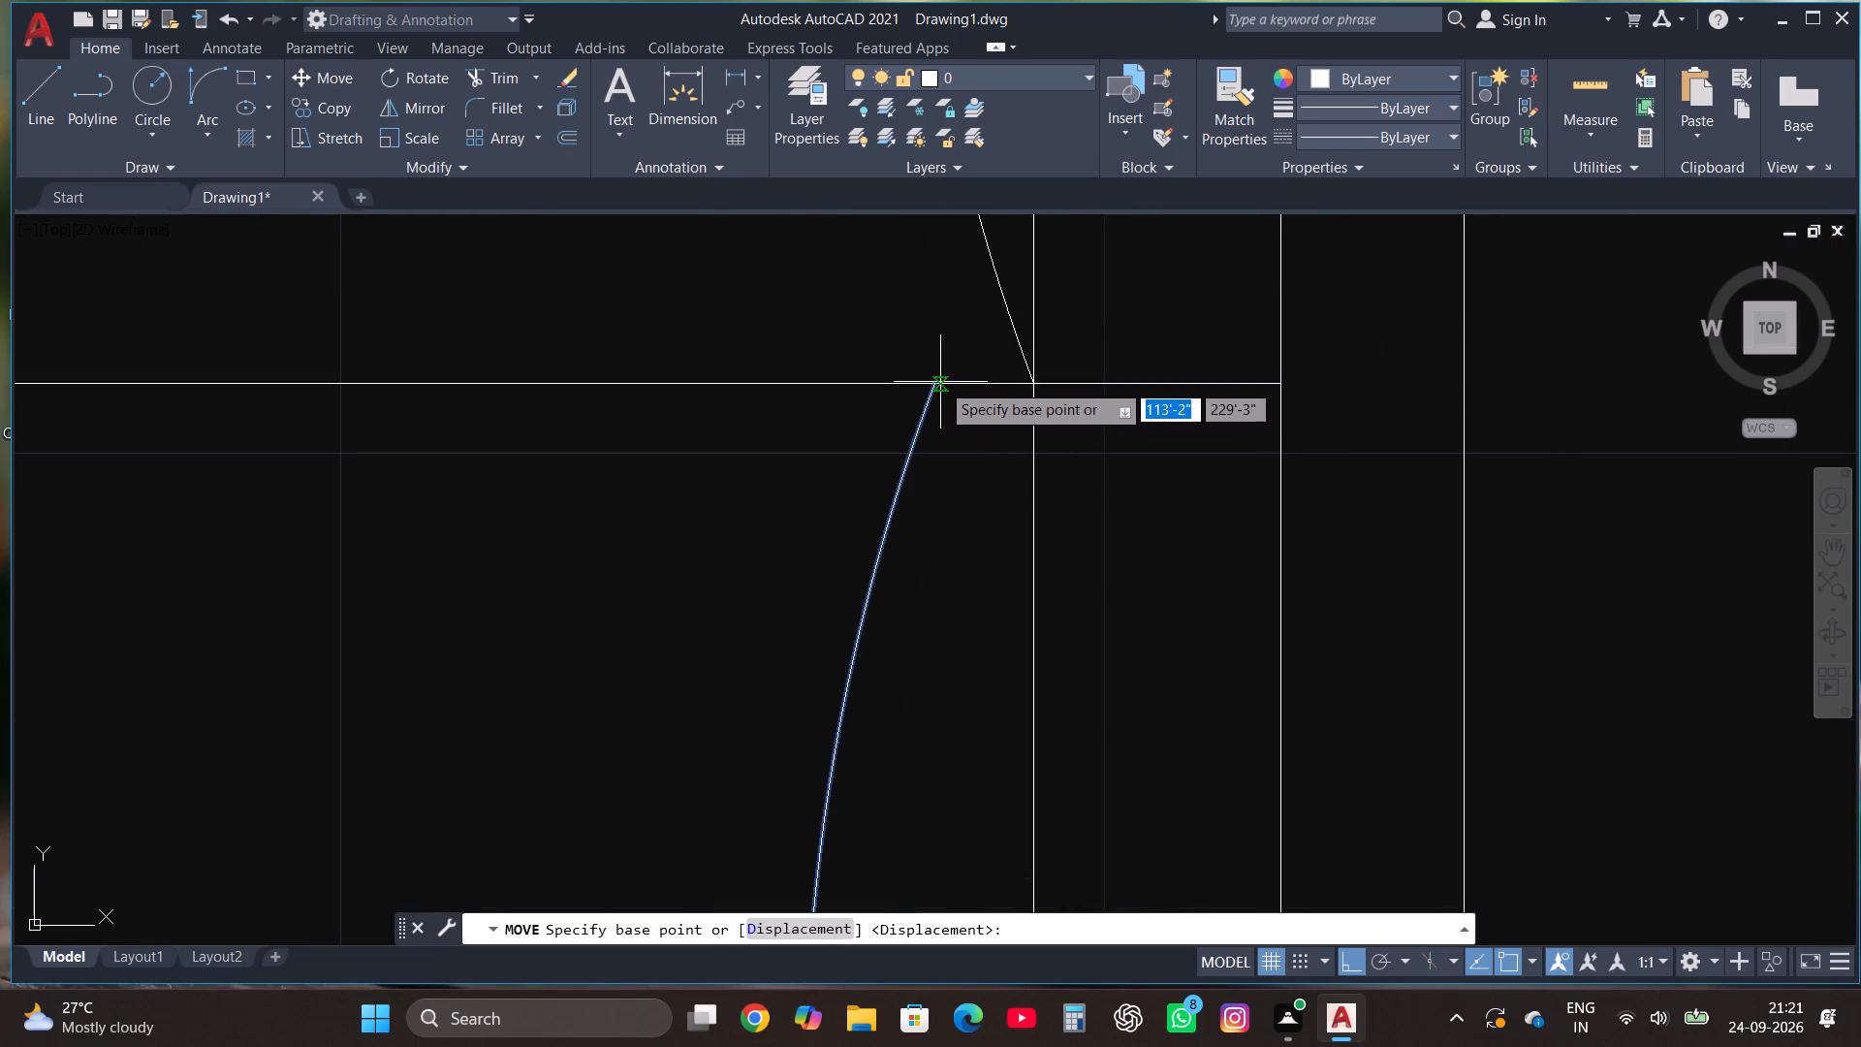
{"action": "left_click", "coordinate": [933, 386]}
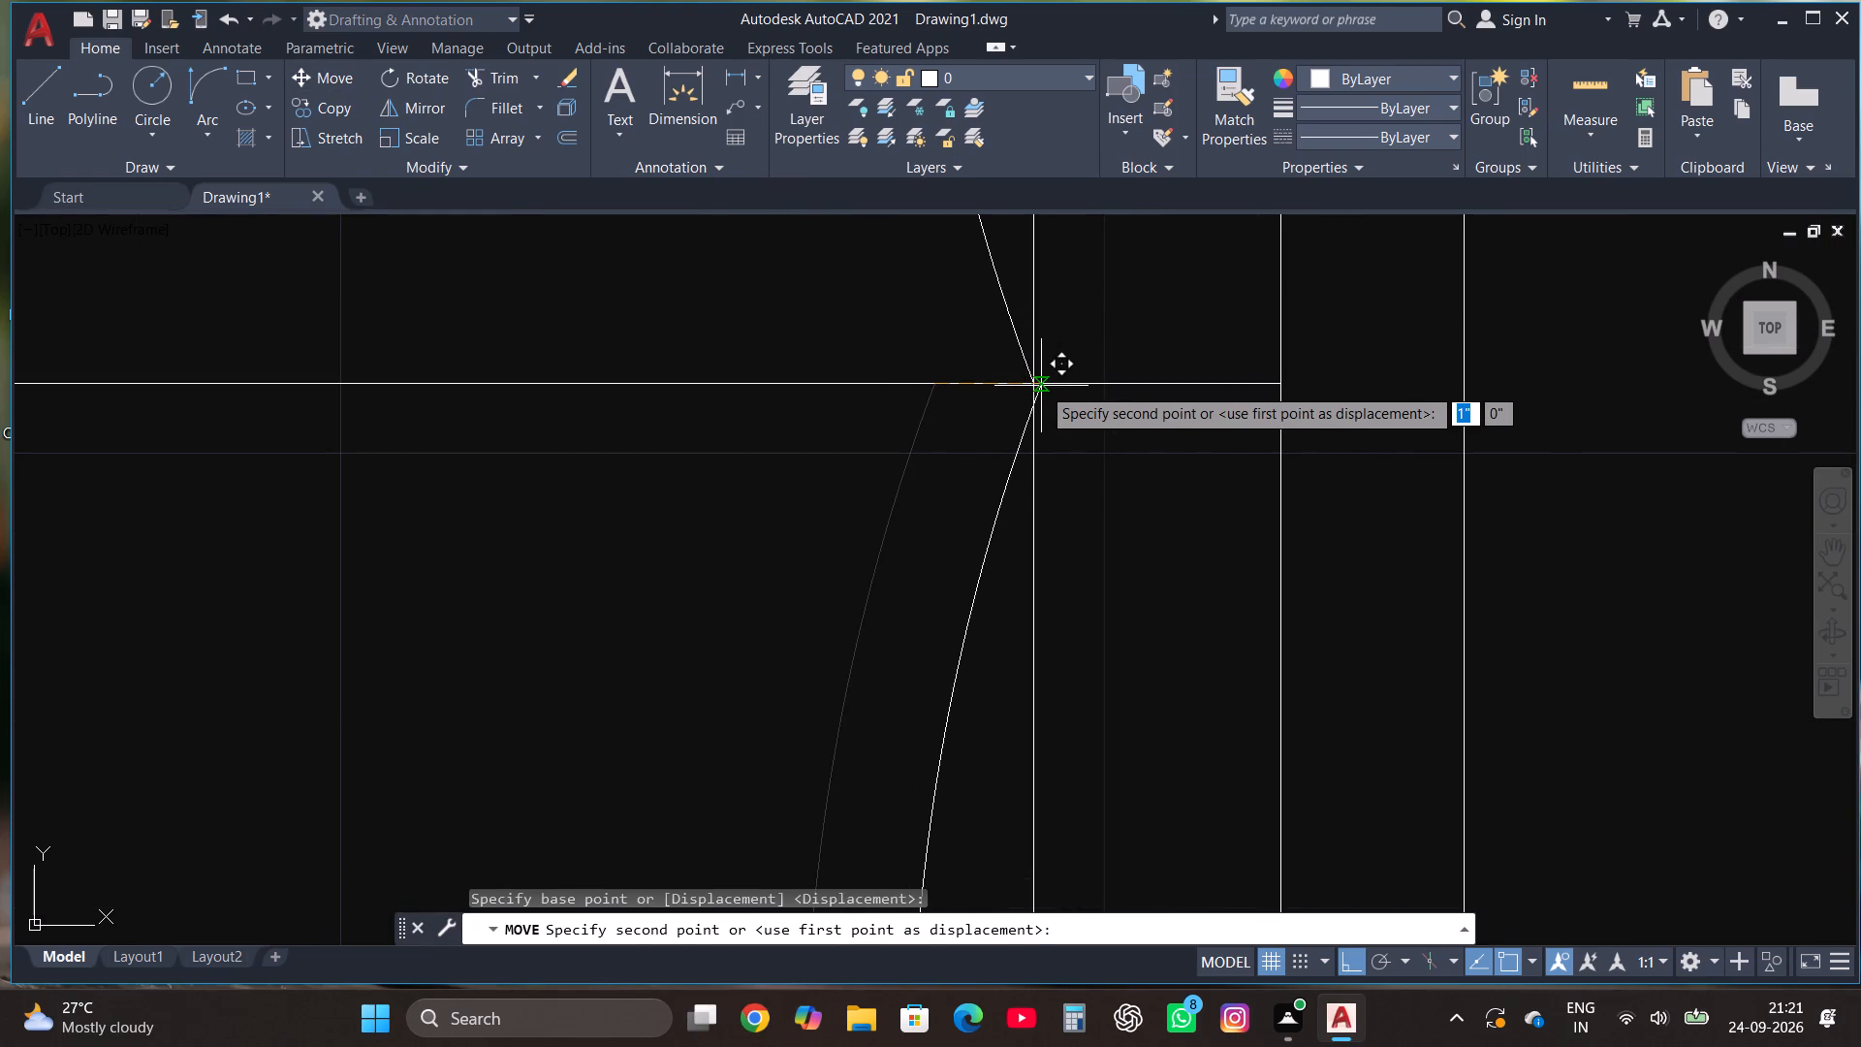
{"action": "left_click", "coordinate": [1032, 383]}
{"action": "scroll", "coordinate": [1041, 370], "scroll_direction": "down", "scroll_amount": 3}
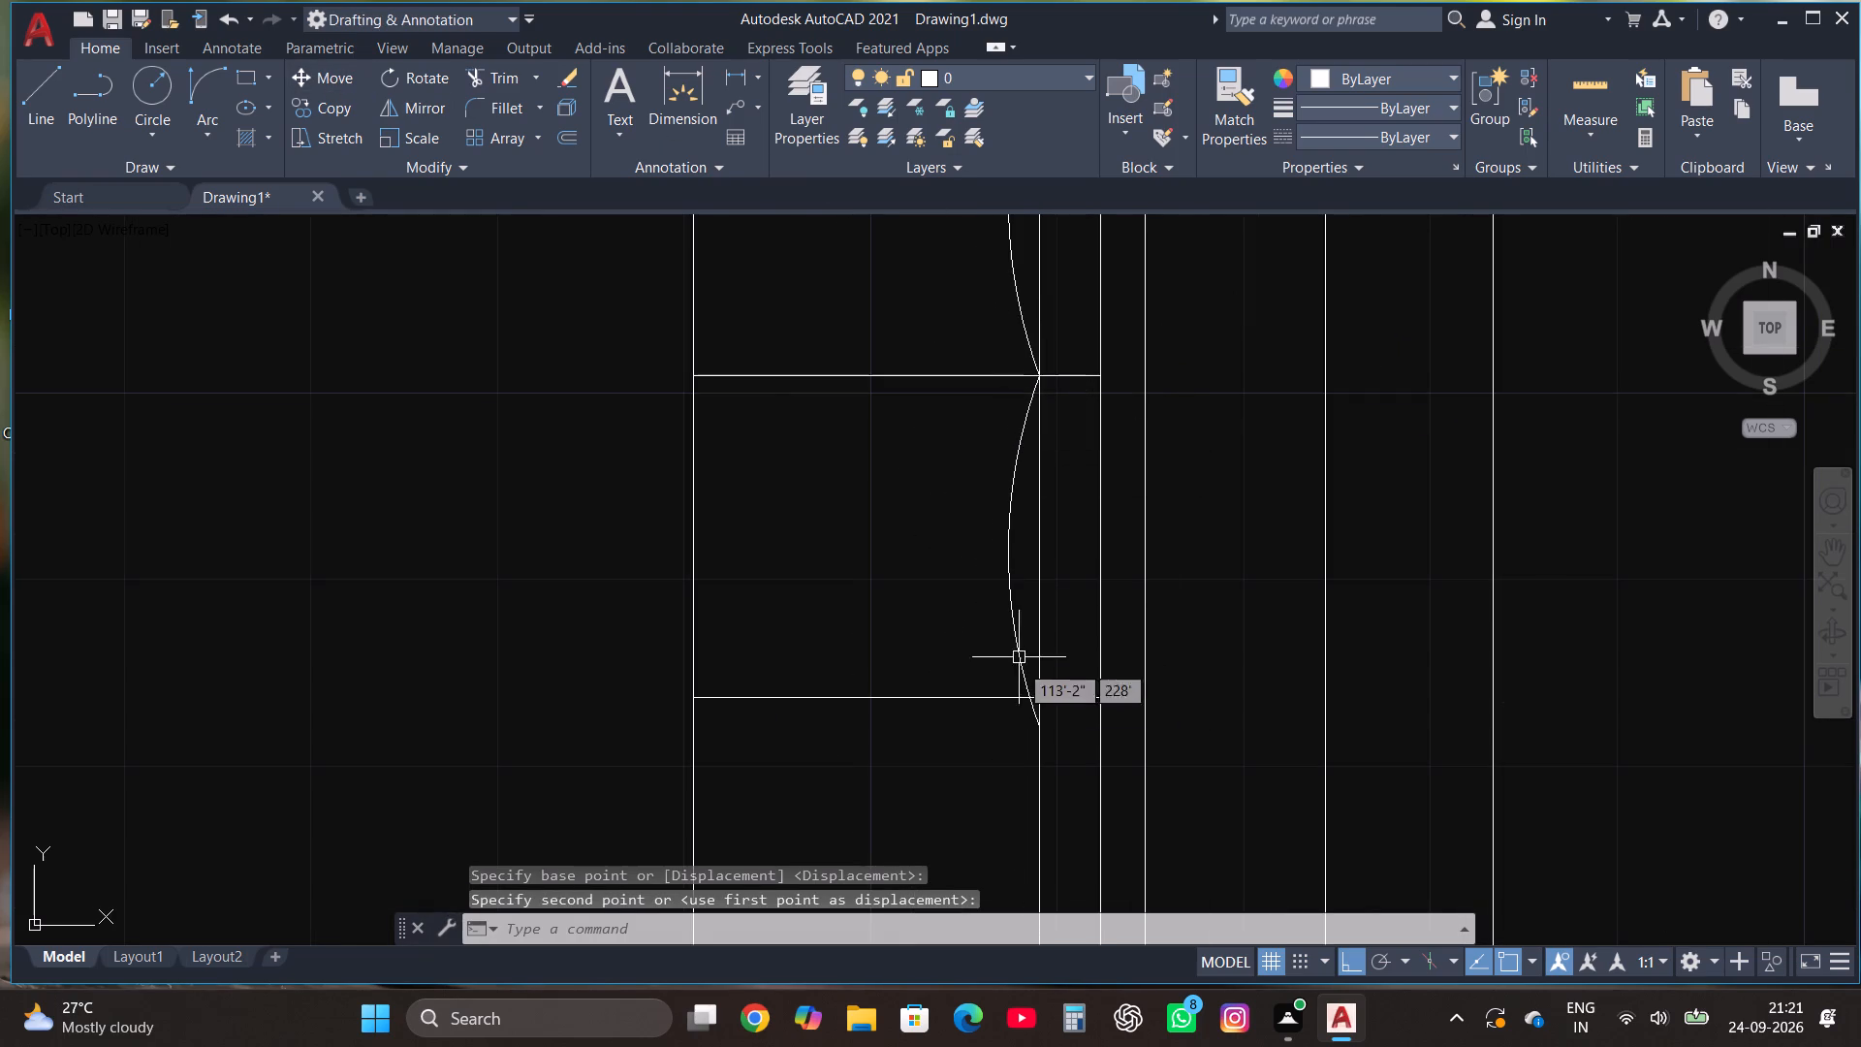
Trim the end of the middle arc that extends below the lower divider.
{"action": "scroll", "coordinate": [1028, 716], "scroll_direction": "up", "scroll_amount": 3}
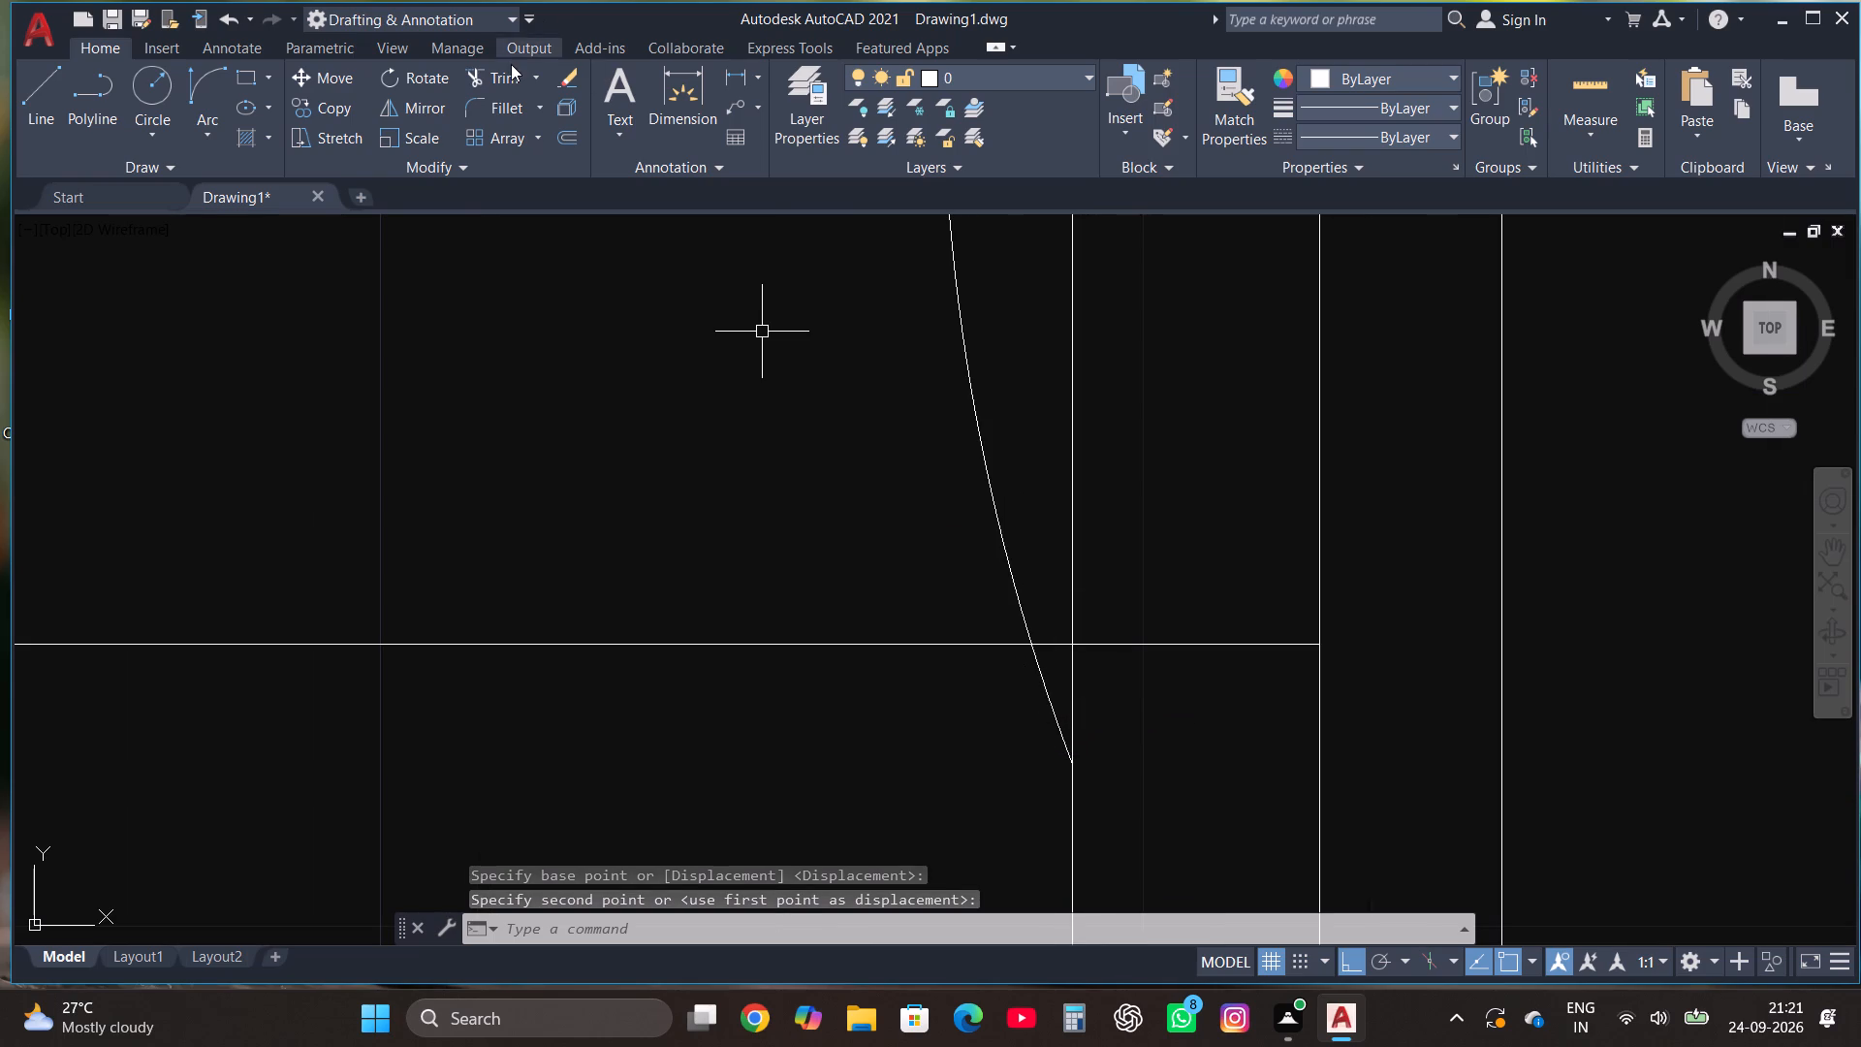
{"action": "left_click", "coordinate": [511, 66]}
{"action": "left_click", "coordinate": [1034, 672]}
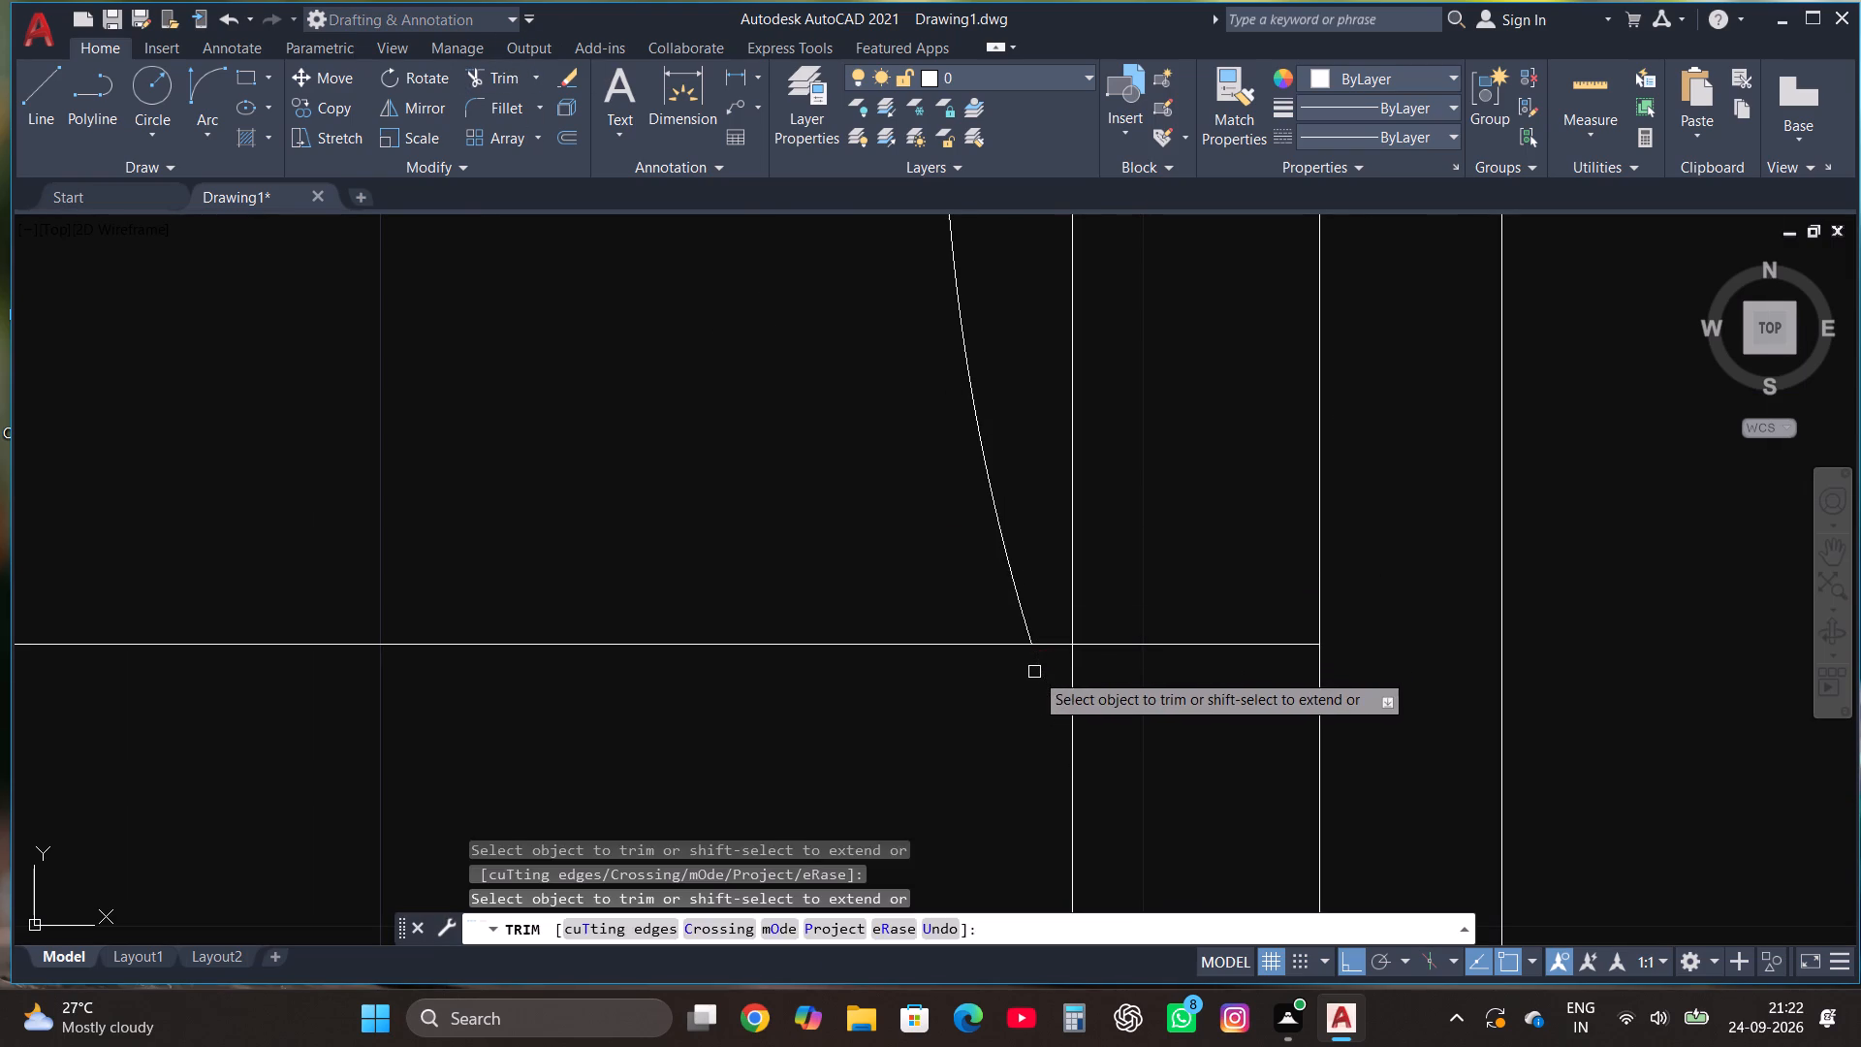
{"action": "key", "text": "Escape"}
{"action": "scroll", "coordinate": [976, 723], "scroll_direction": "down", "scroll_amount": 3}
Copy the trimmed middle arc from its top end down to where the inner vertical line crosses the lower divider.
{"action": "left_click", "coordinate": [974, 520]}
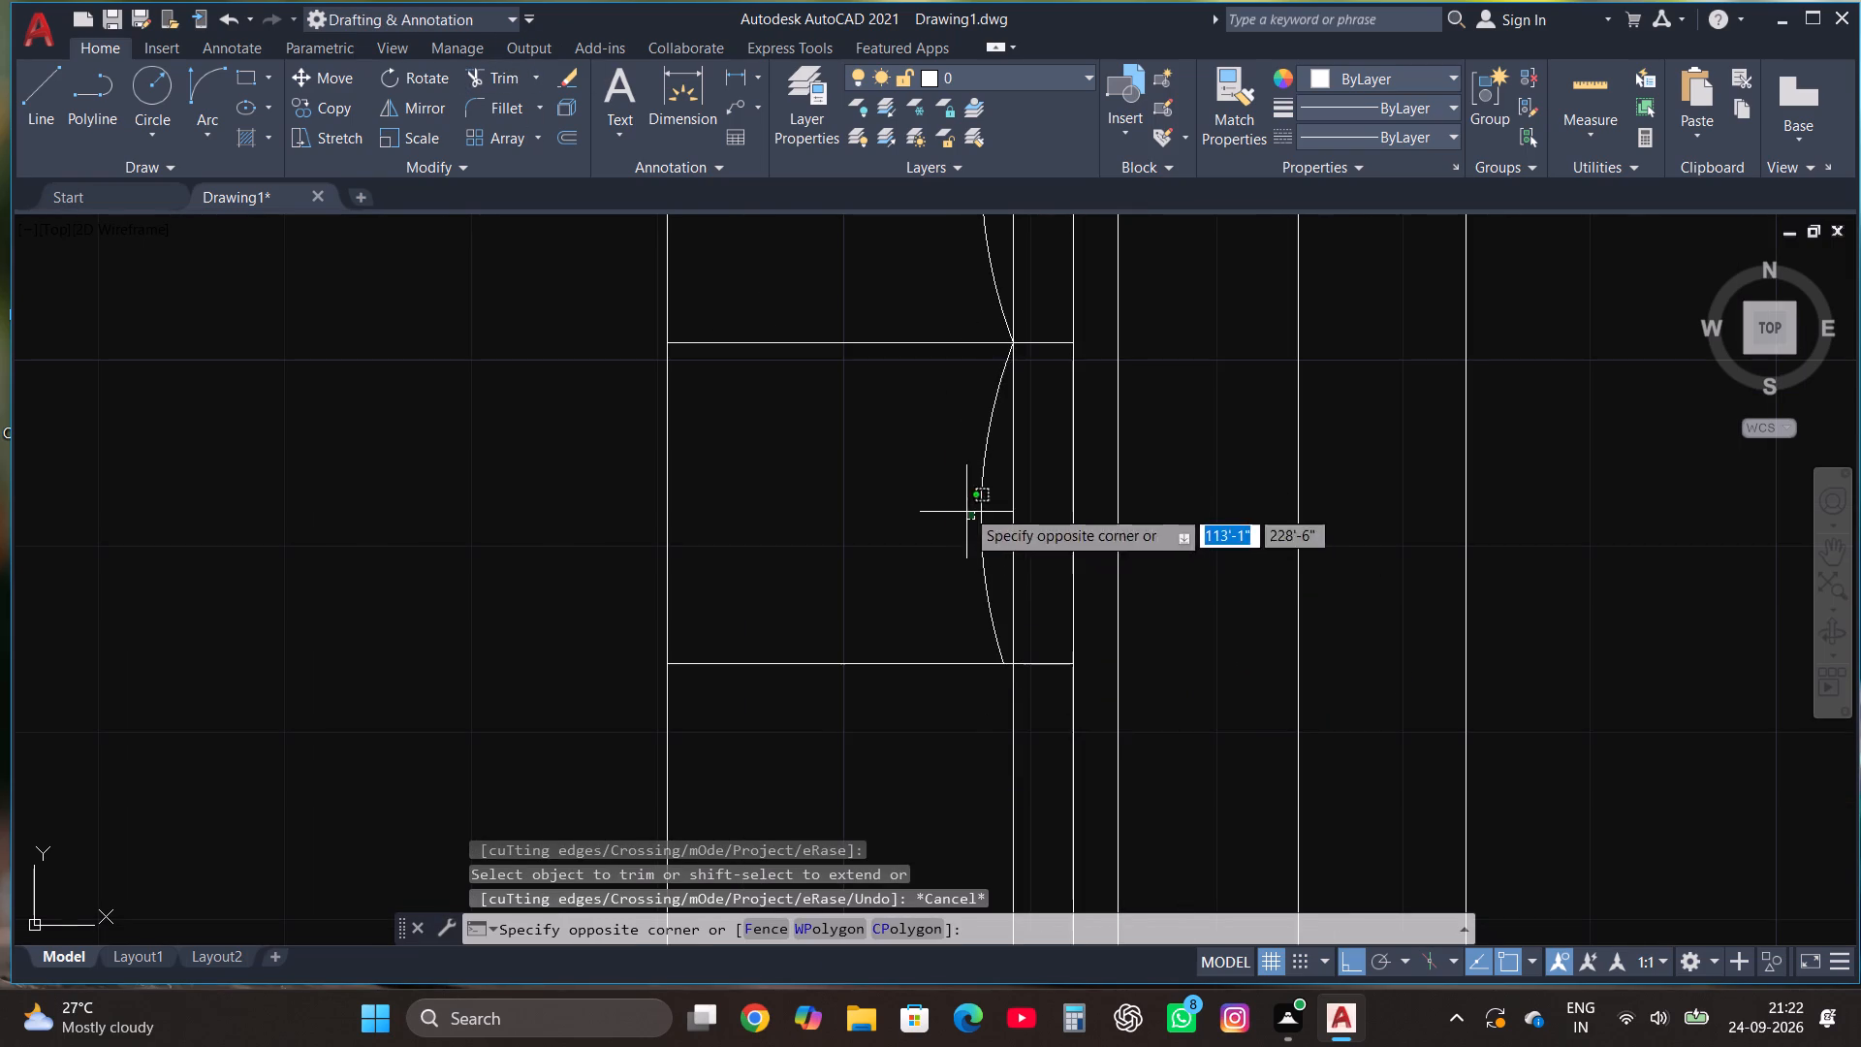
{"action": "left_click", "coordinate": [905, 475]}
{"action": "left_click", "coordinate": [980, 544]}
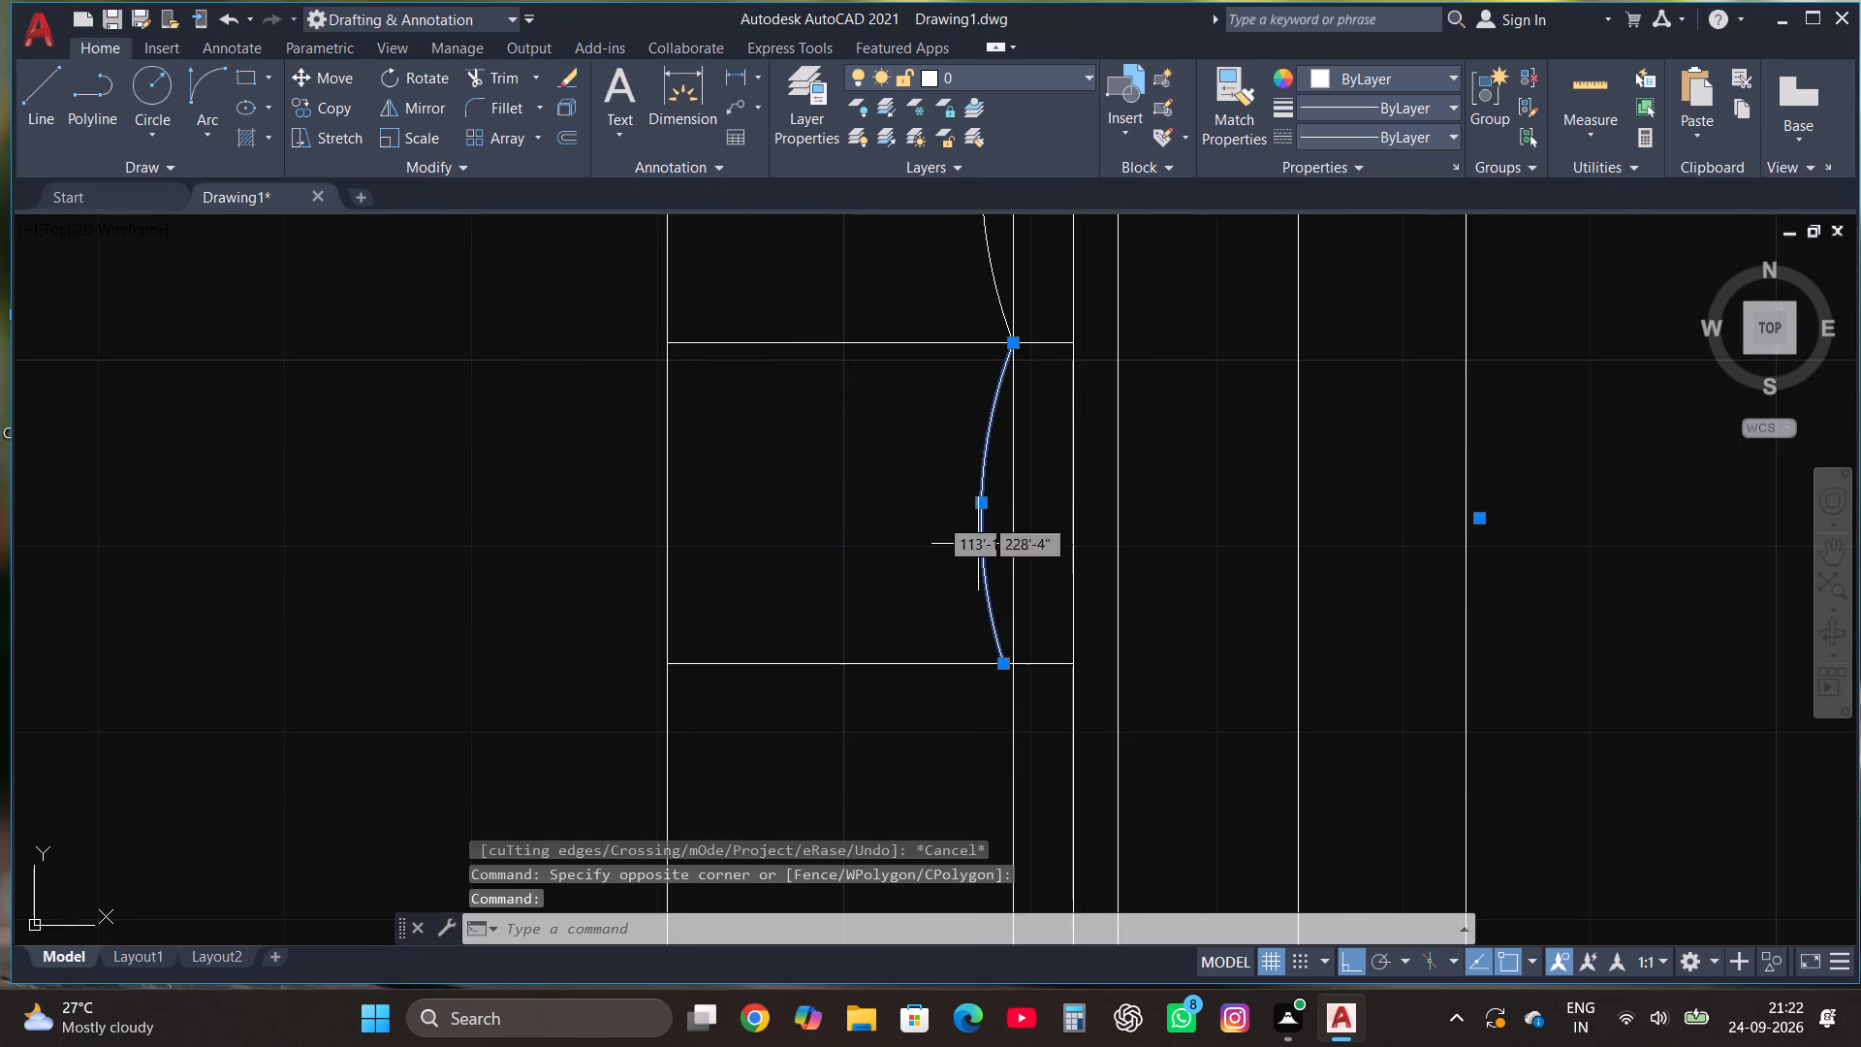
{"action": "left_click", "coordinate": [332, 106]}
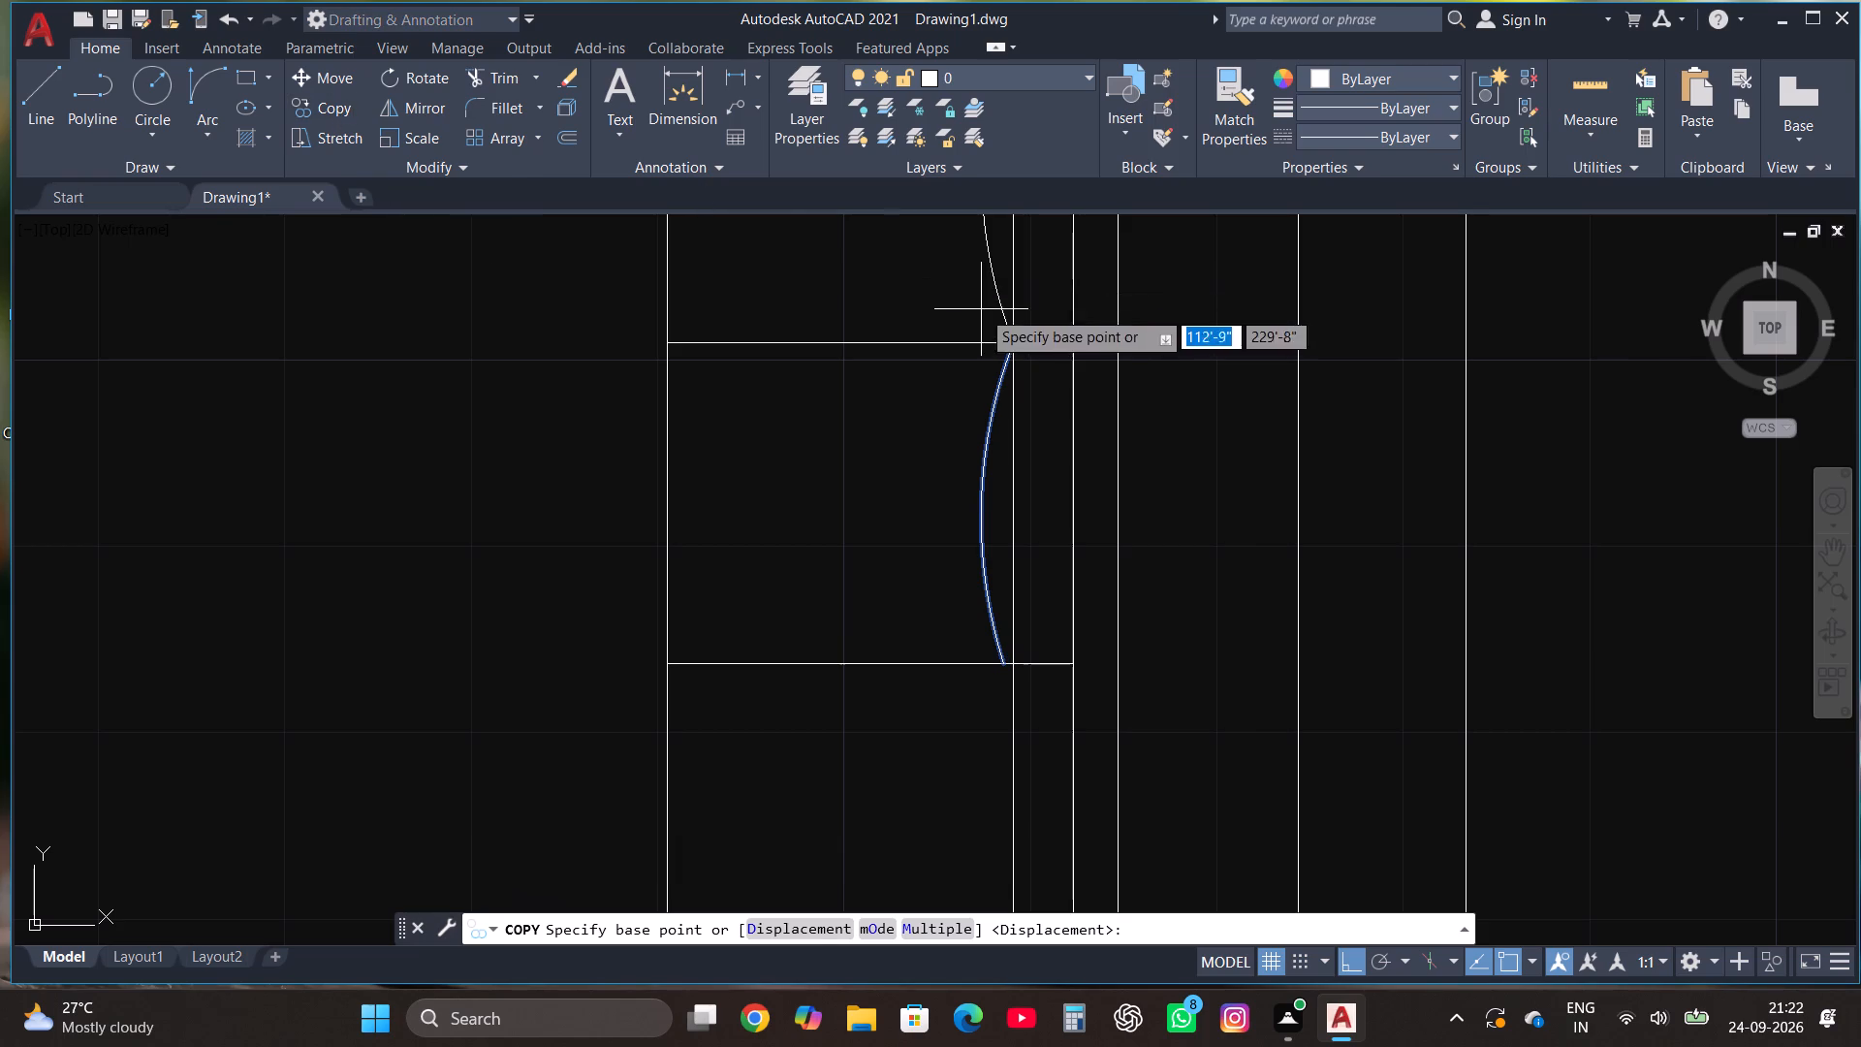
{"action": "left_click", "coordinate": [1014, 340]}
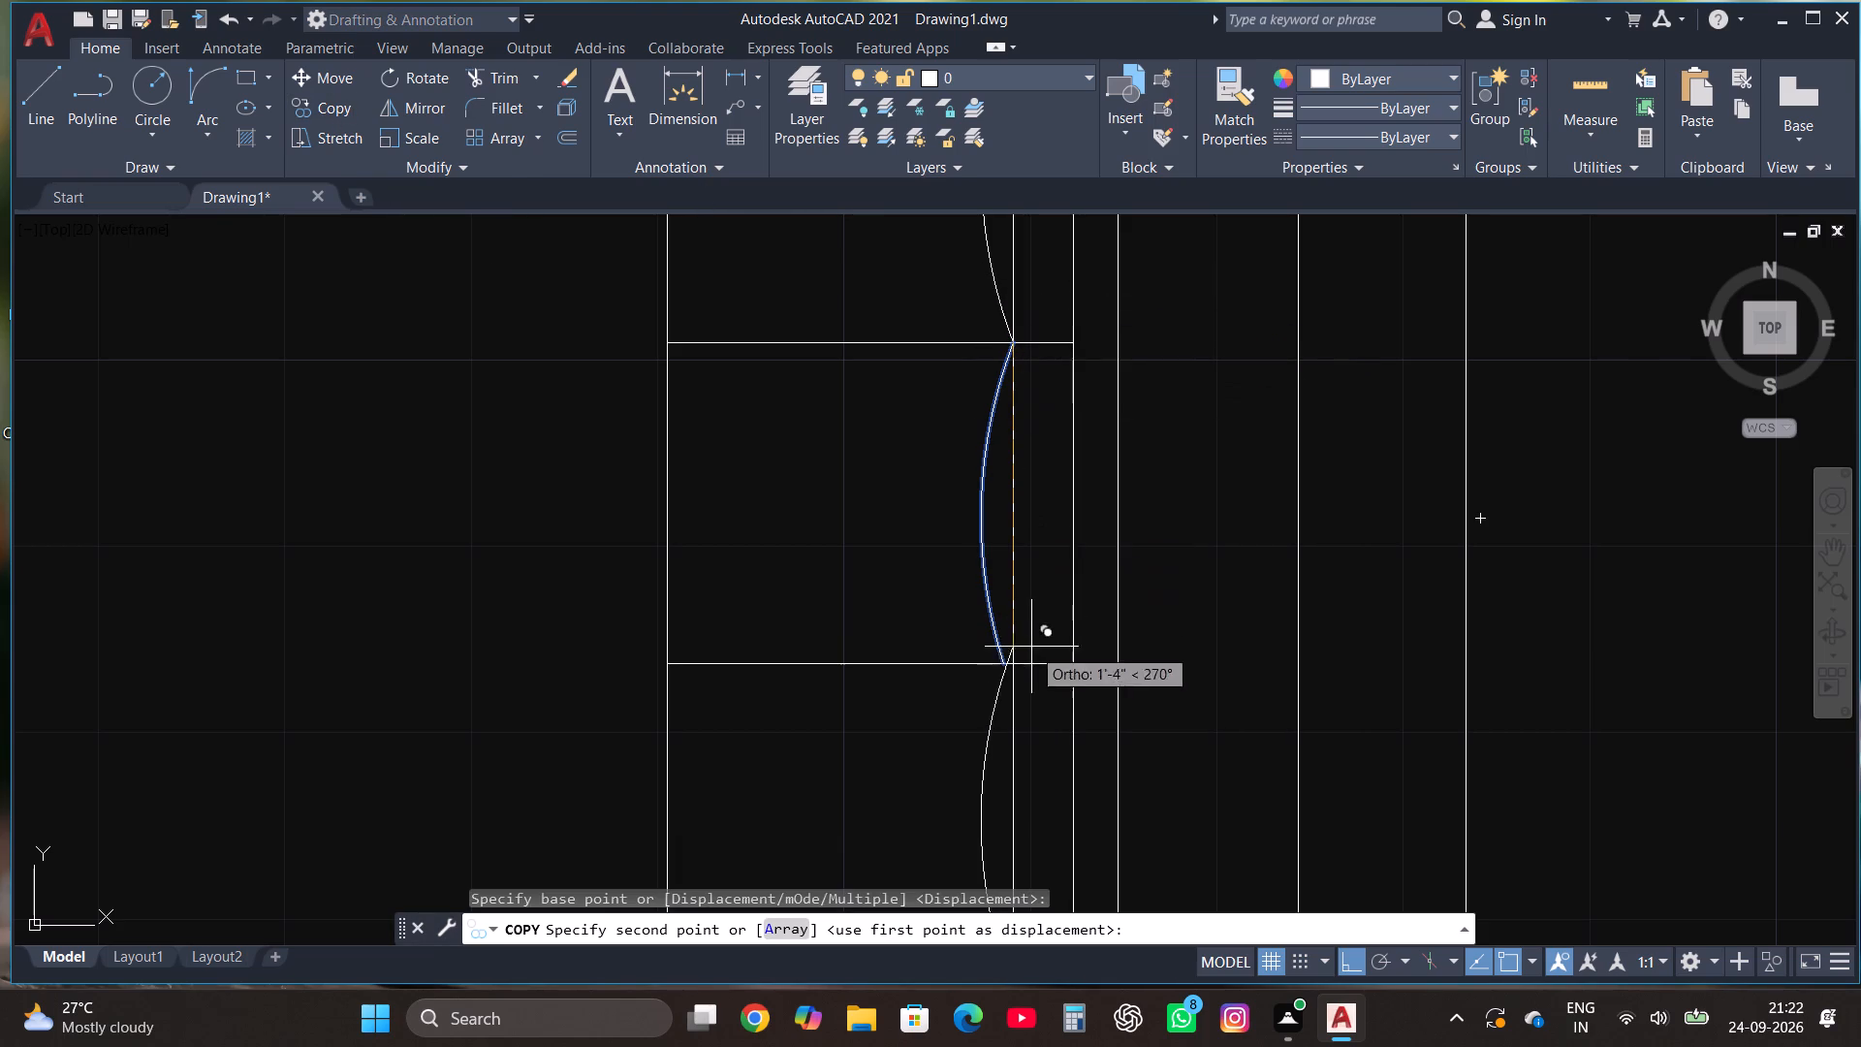
{"action": "left_click", "coordinate": [1017, 661]}
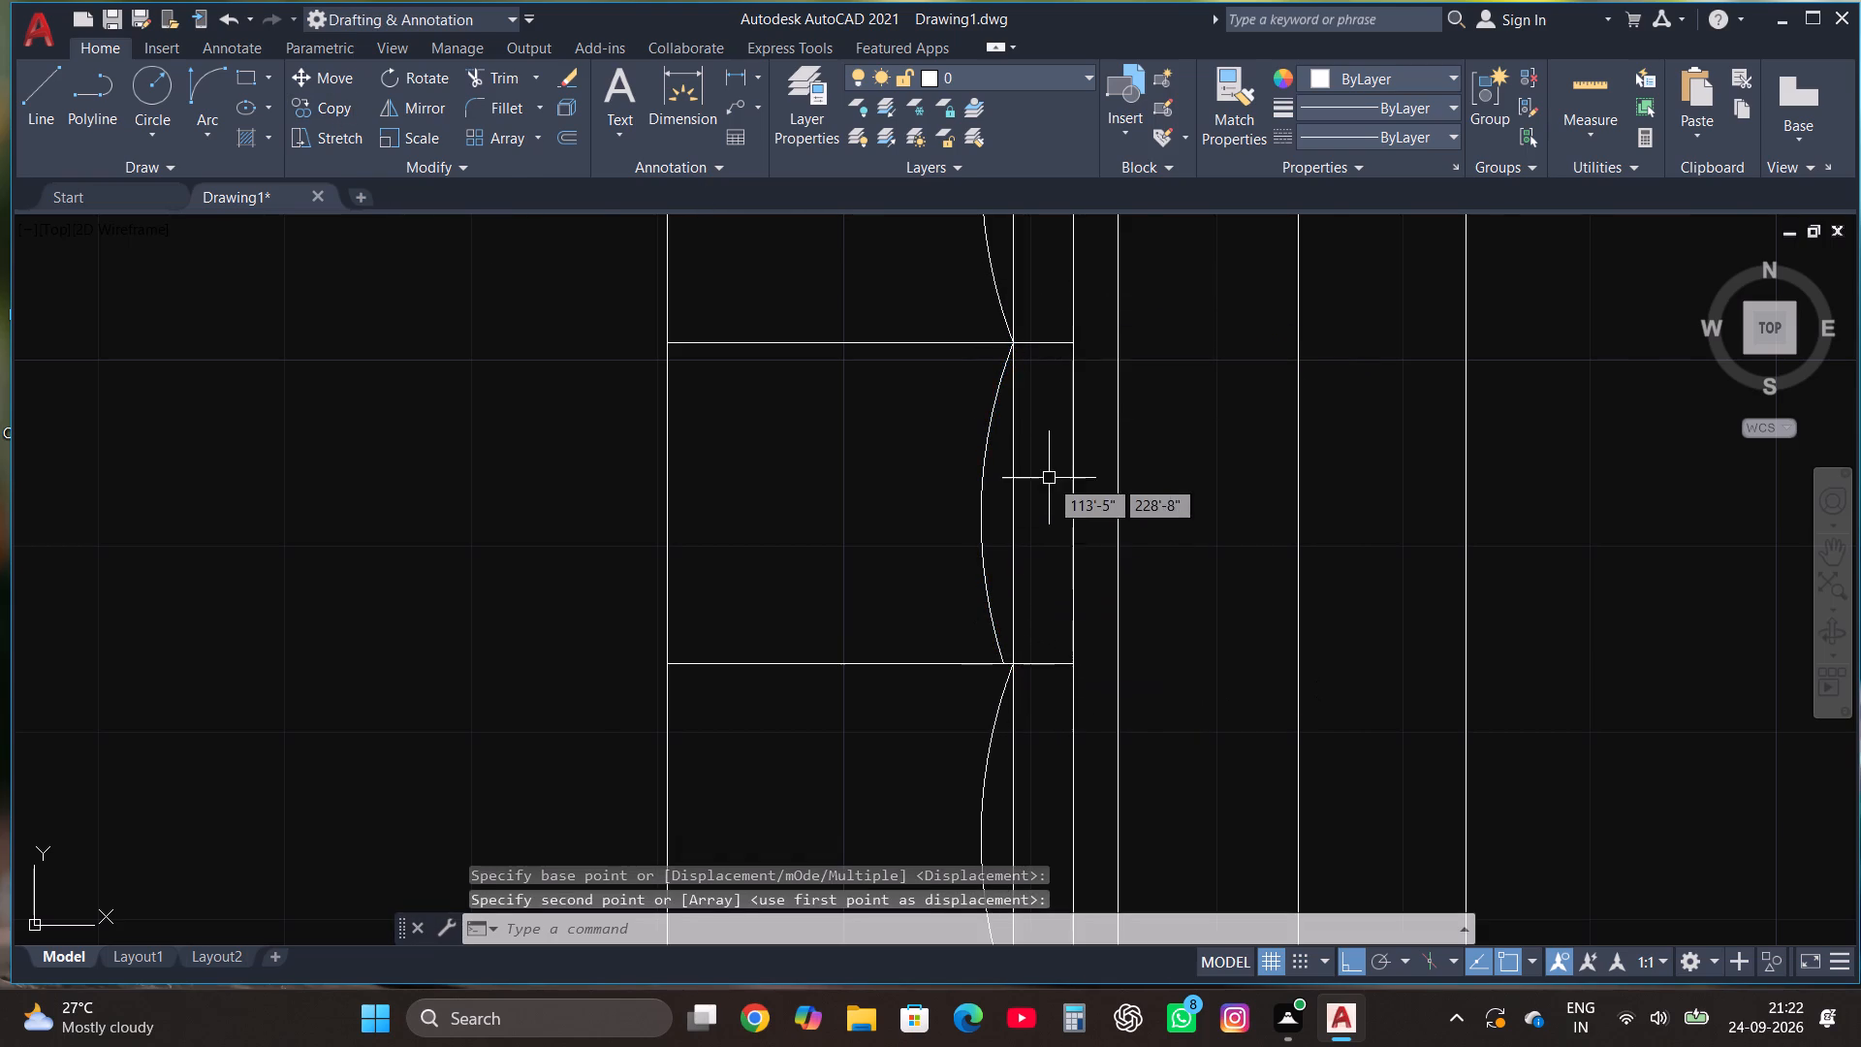
{"action": "scroll", "coordinate": [1049, 482], "scroll_direction": "down", "scroll_amount": 2}
Stretch the bottom arc's lower end to where the inner vertical line meets the inner rectangle's bottom edge.
{"action": "scroll", "coordinate": [1030, 703], "scroll_direction": "up", "scroll_amount": 1}
{"action": "left_click", "coordinate": [1030, 649]}
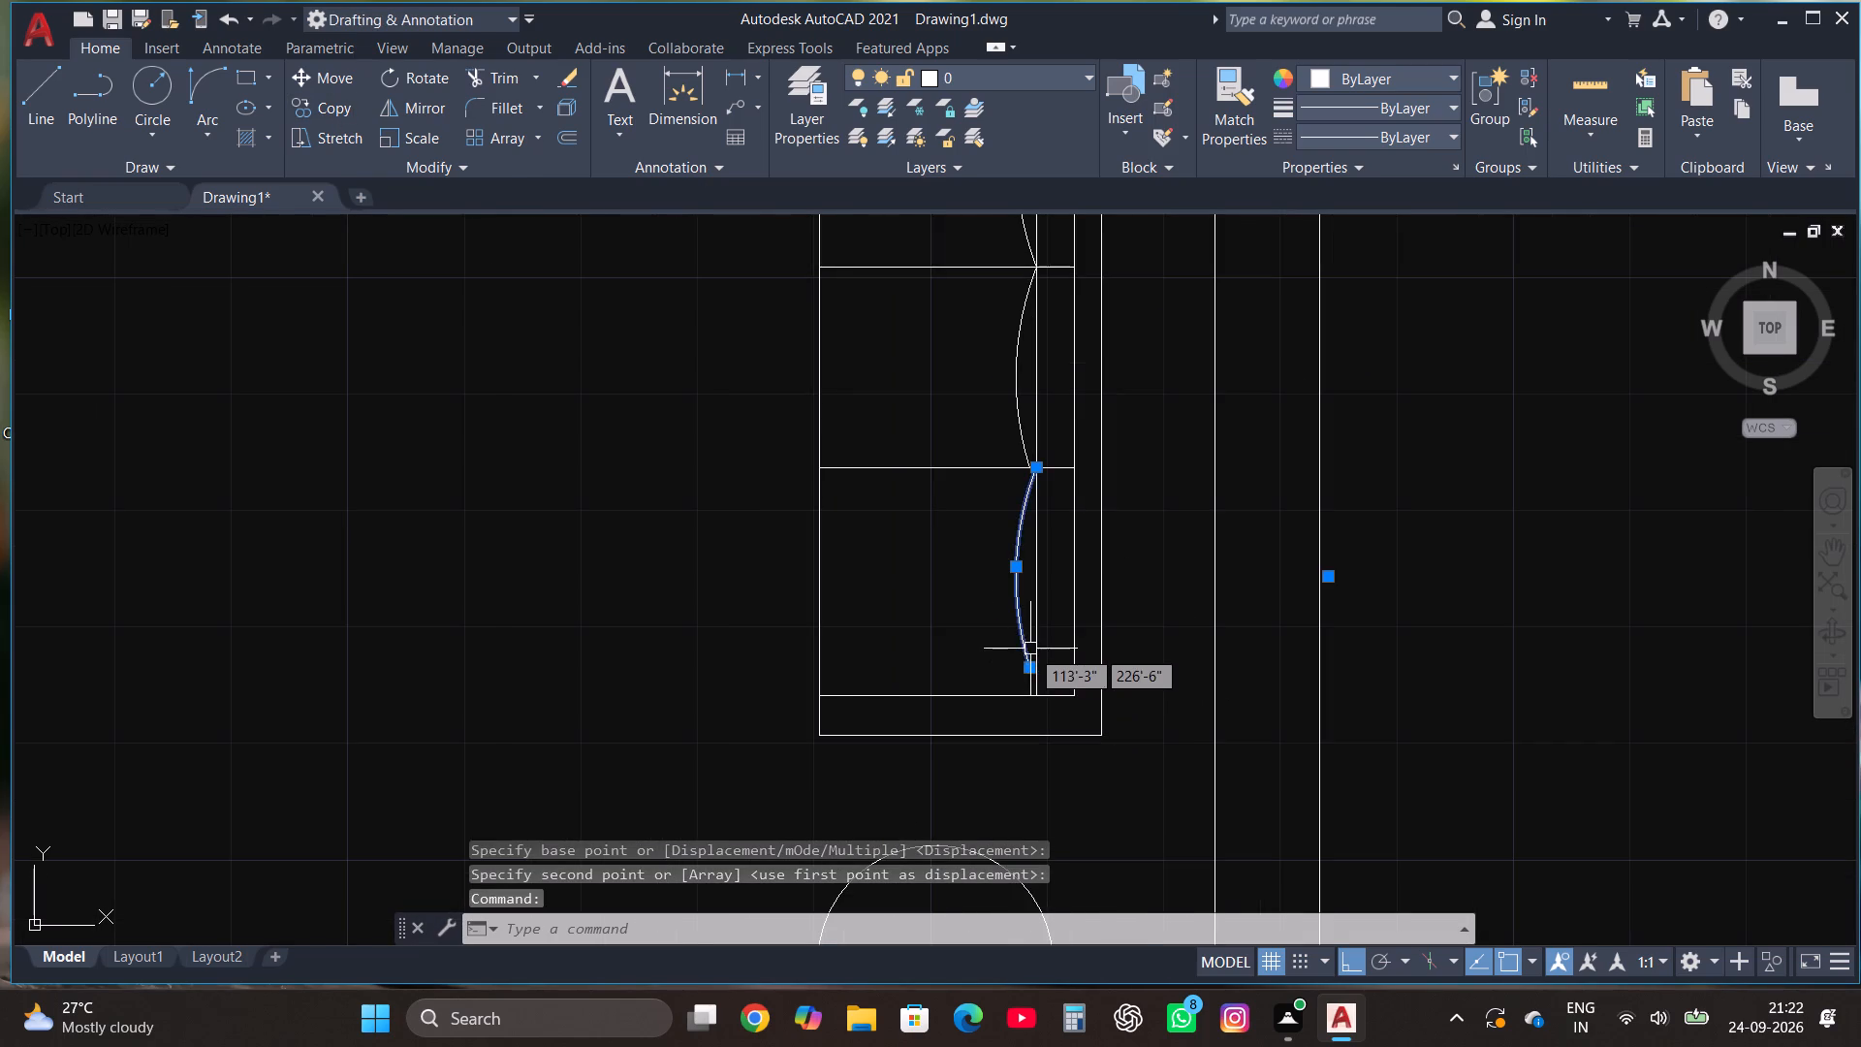
{"action": "scroll", "coordinate": [1047, 705], "scroll_direction": "up", "scroll_amount": 3}
{"action": "left_click", "coordinate": [974, 570]}
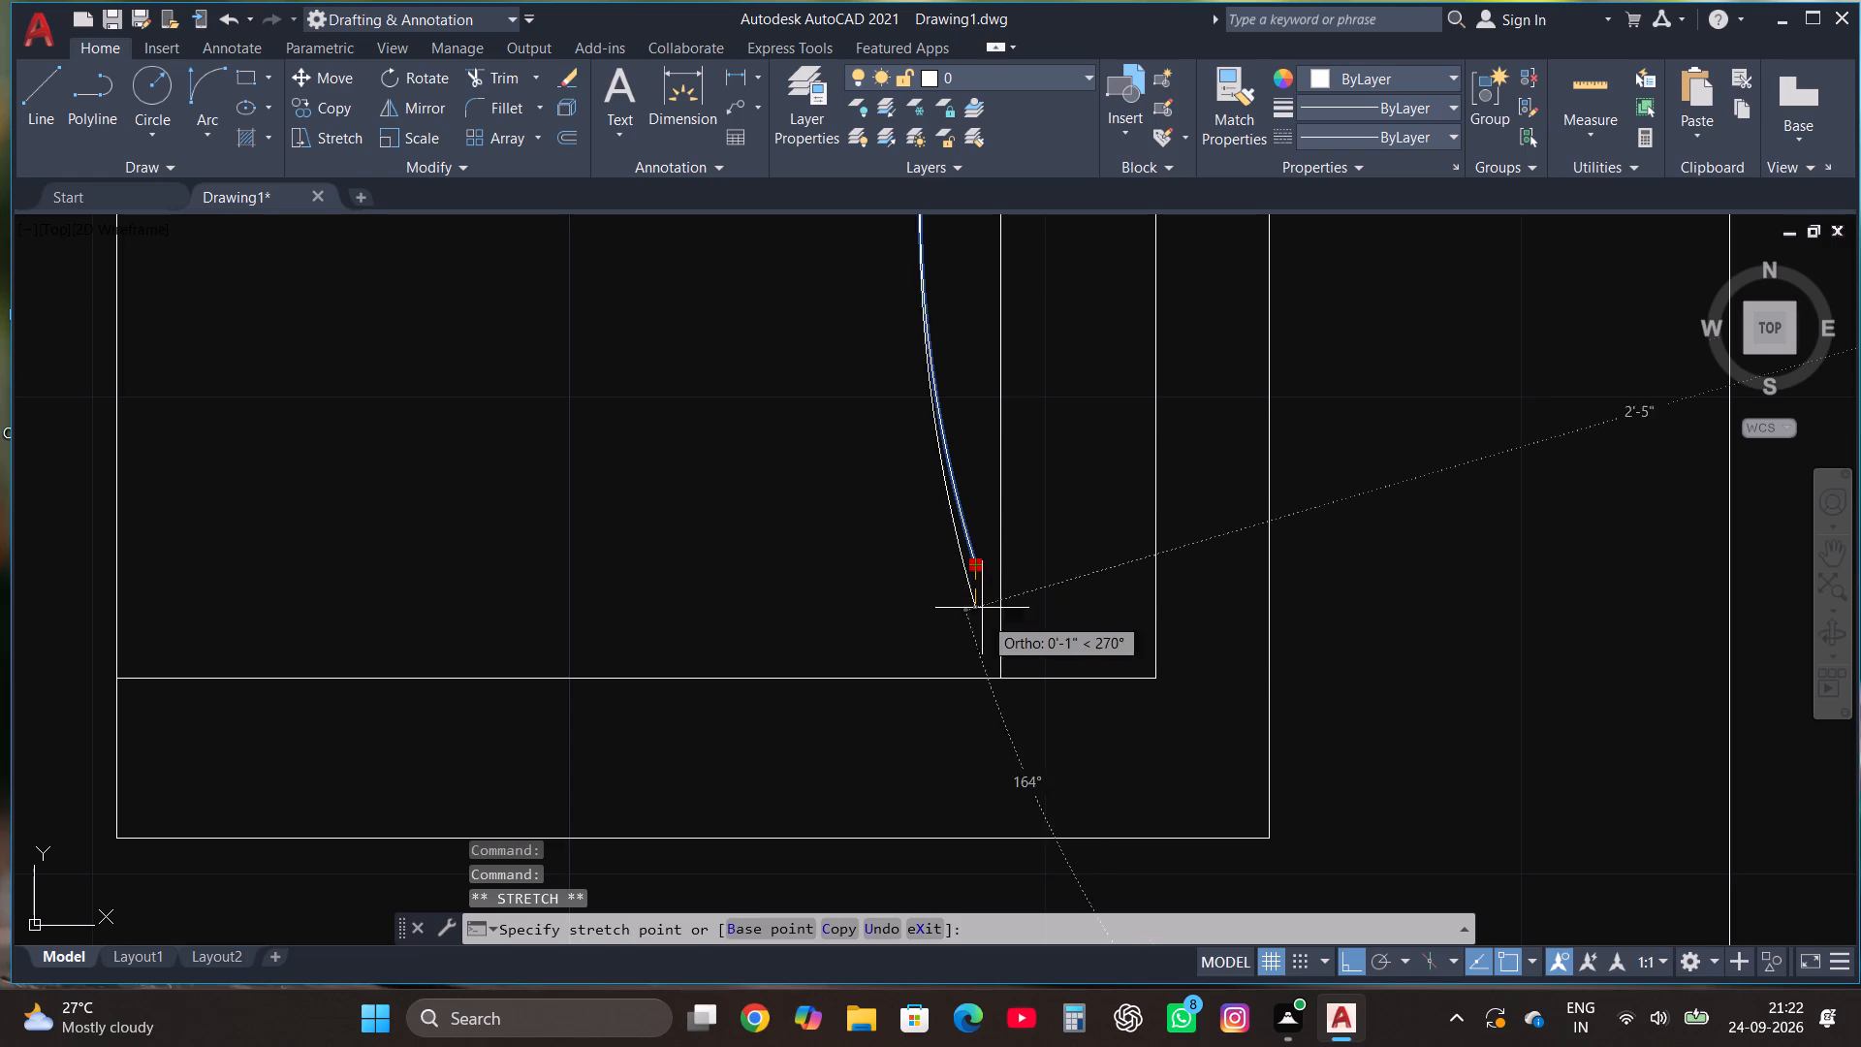
{"action": "left_click", "coordinate": [997, 674]}
{"action": "scroll", "coordinate": [1047, 723], "scroll_direction": "down", "scroll_amount": 2}
{"action": "key", "text": "Escape"}
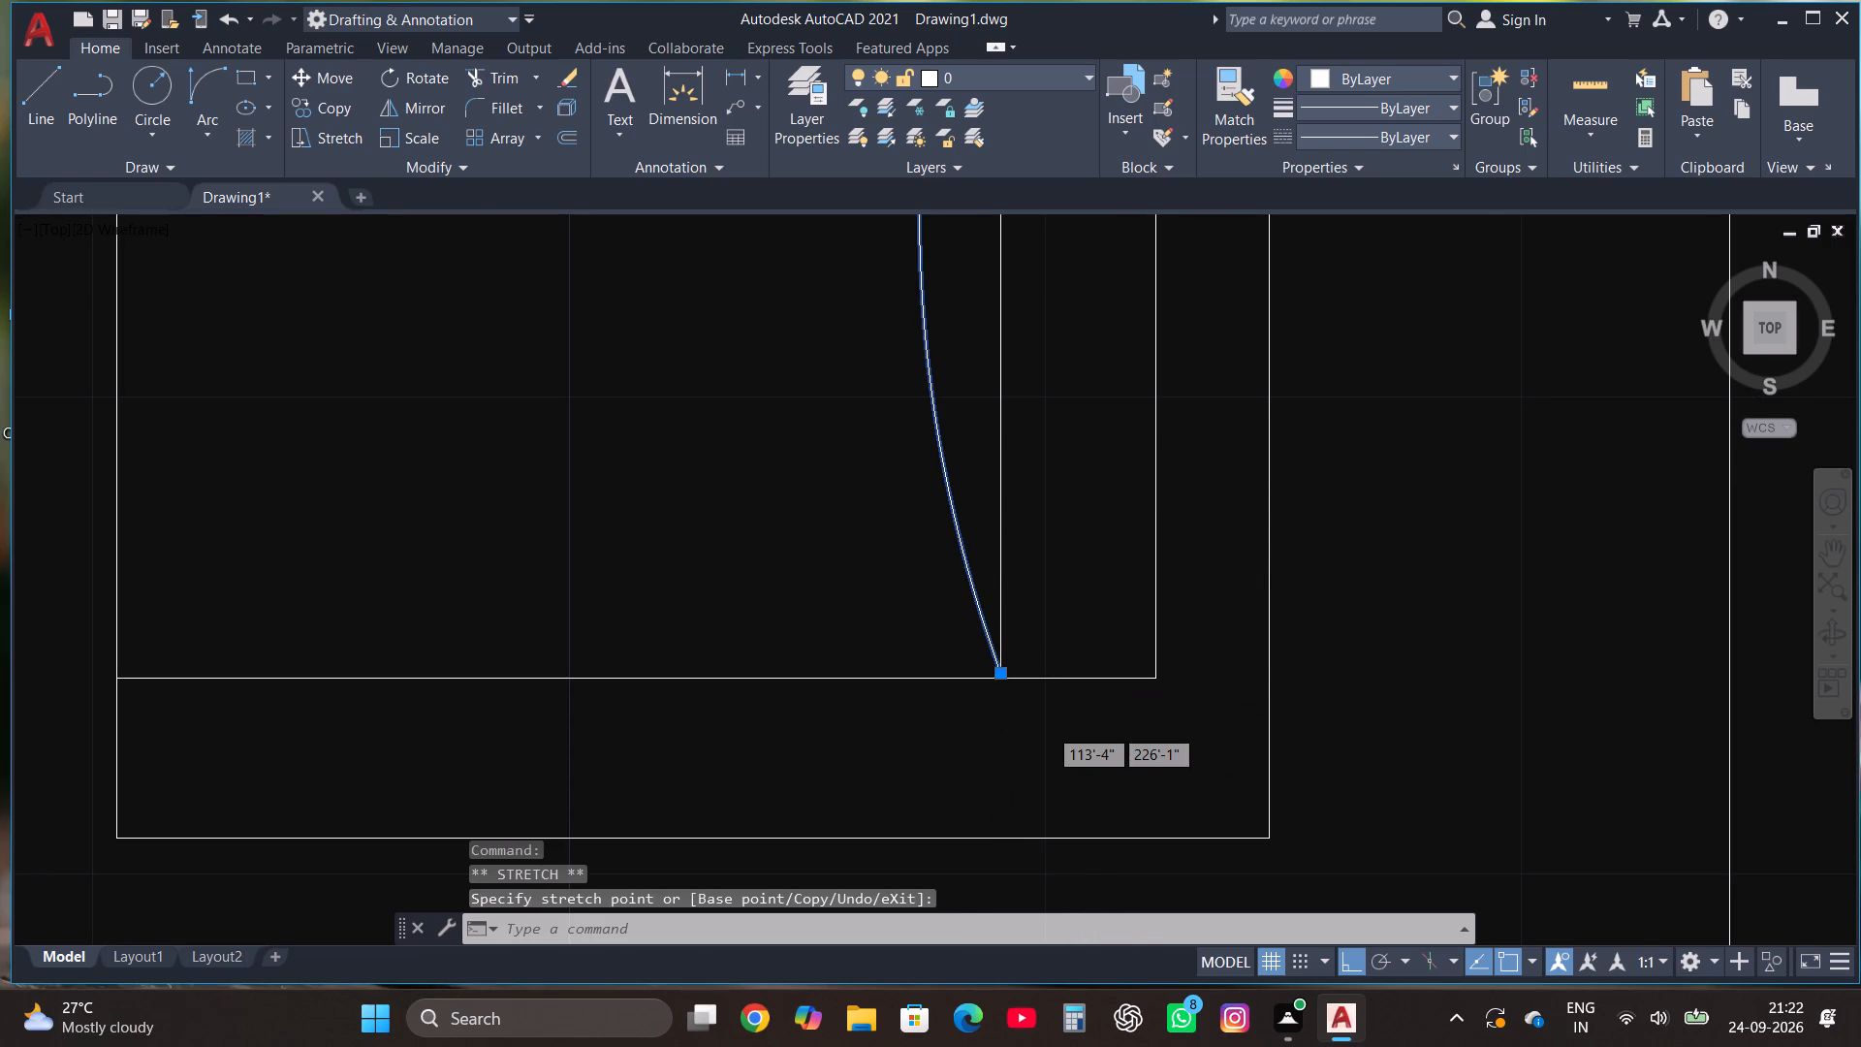
{"action": "scroll", "coordinate": [1061, 672], "scroll_direction": "down", "scroll_amount": 3}
{"action": "key", "text": "Escape"}
{"action": "scroll", "coordinate": [1125, 645], "scroll_direction": "down", "scroll_amount": 2}
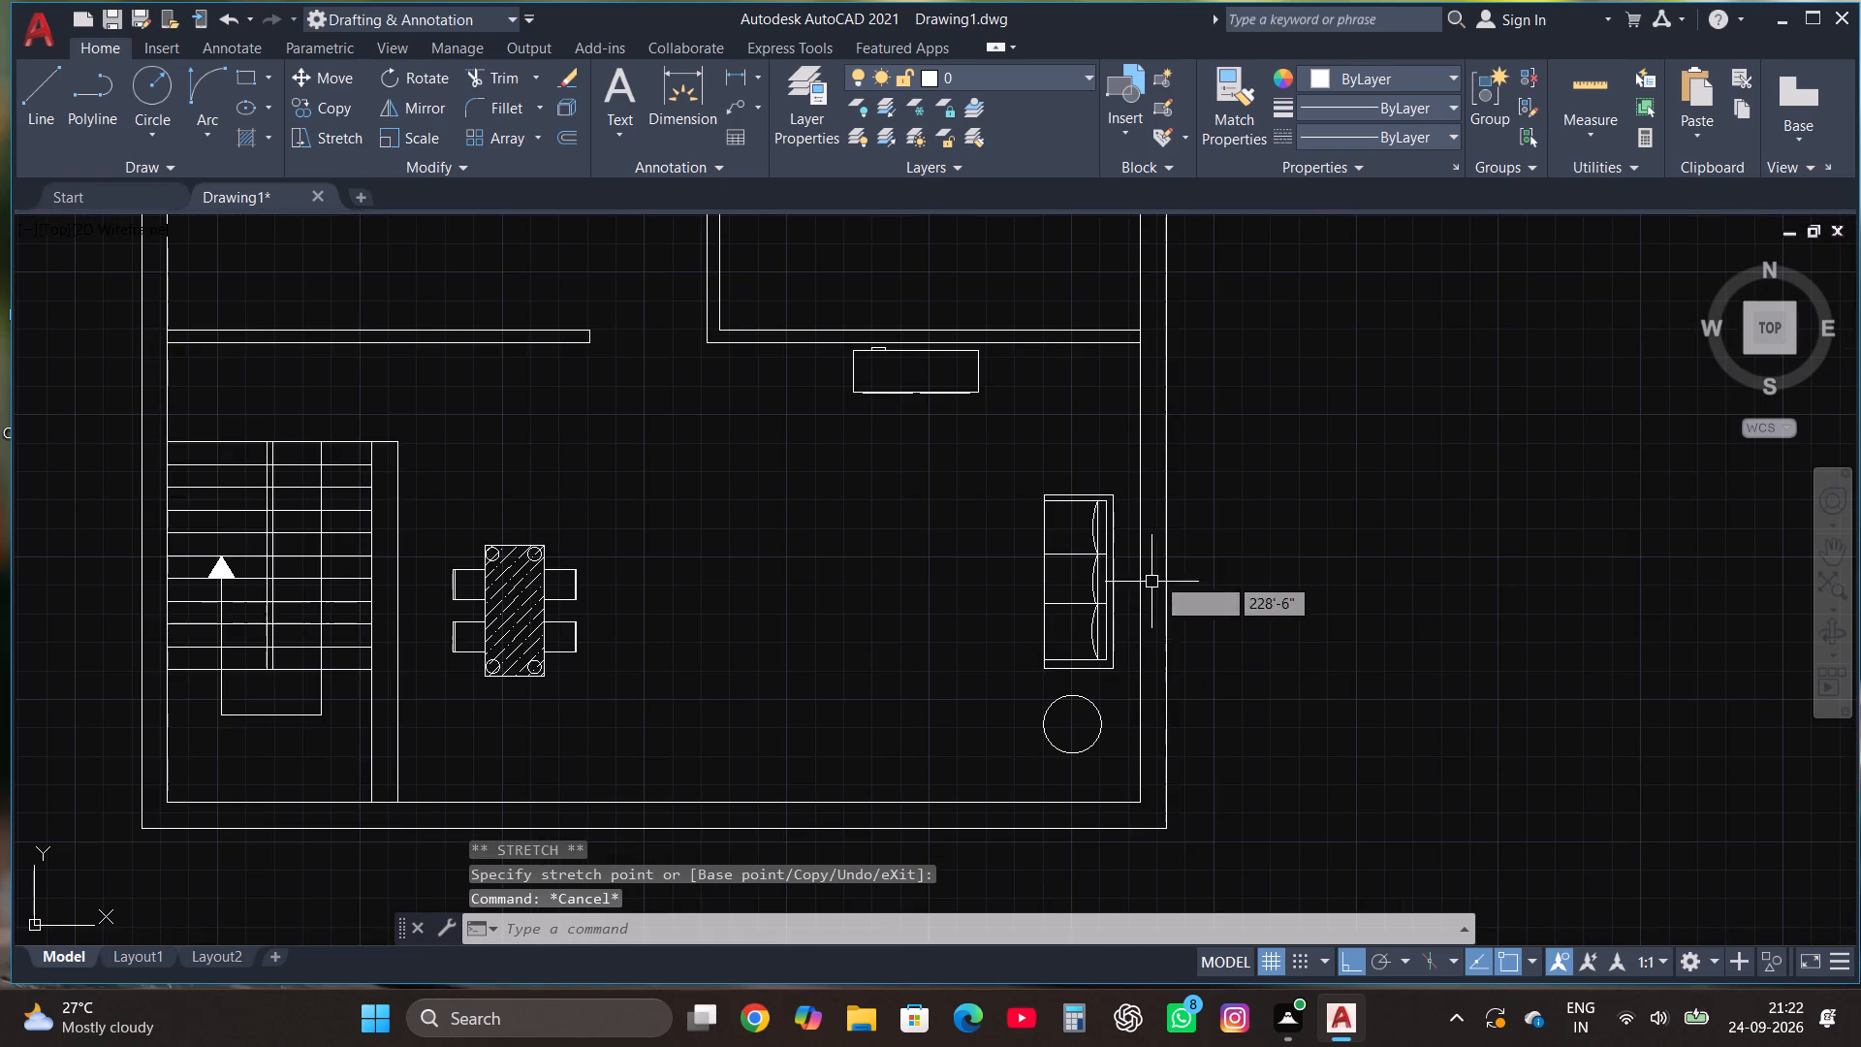
Copy the whole three-seat sofa horizontally to the empty area outside the east outer wall.
{"action": "scroll", "coordinate": [1120, 506], "scroll_direction": "up", "scroll_amount": 1}
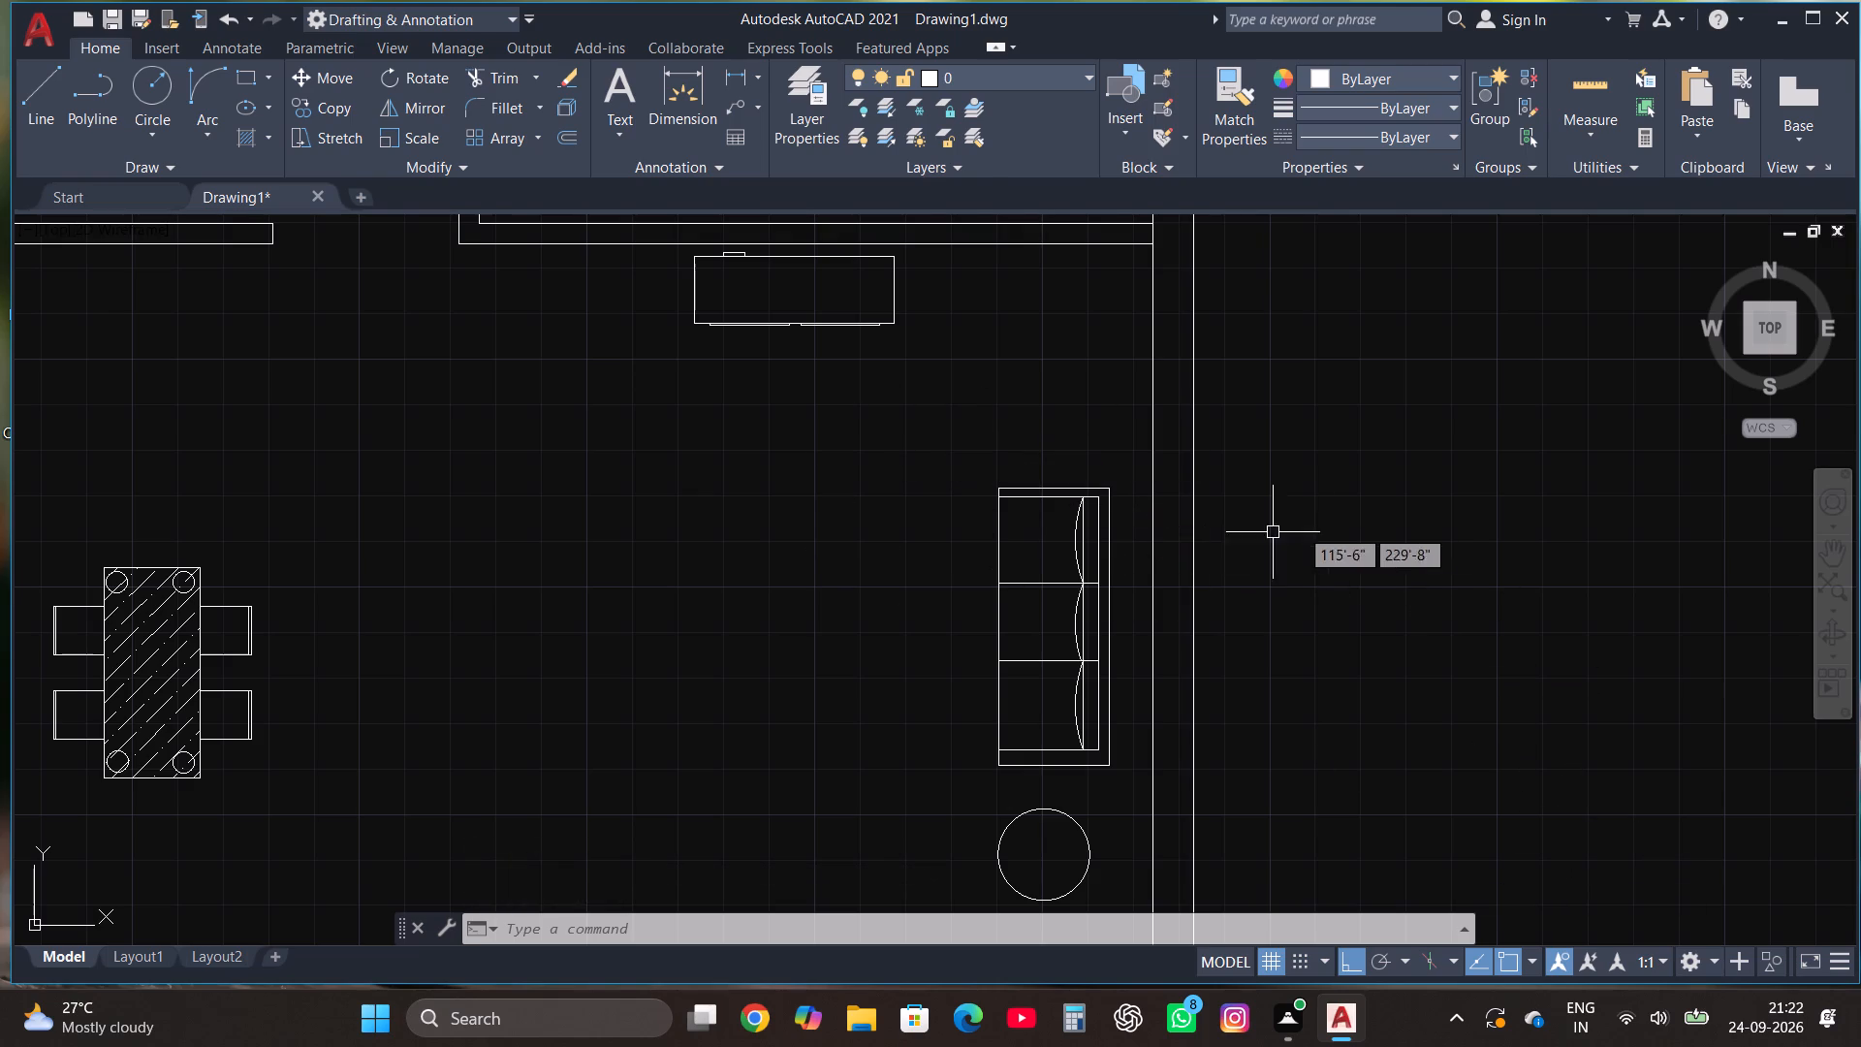
{"action": "scroll", "coordinate": [1333, 523], "scroll_direction": "down", "scroll_amount": 1}
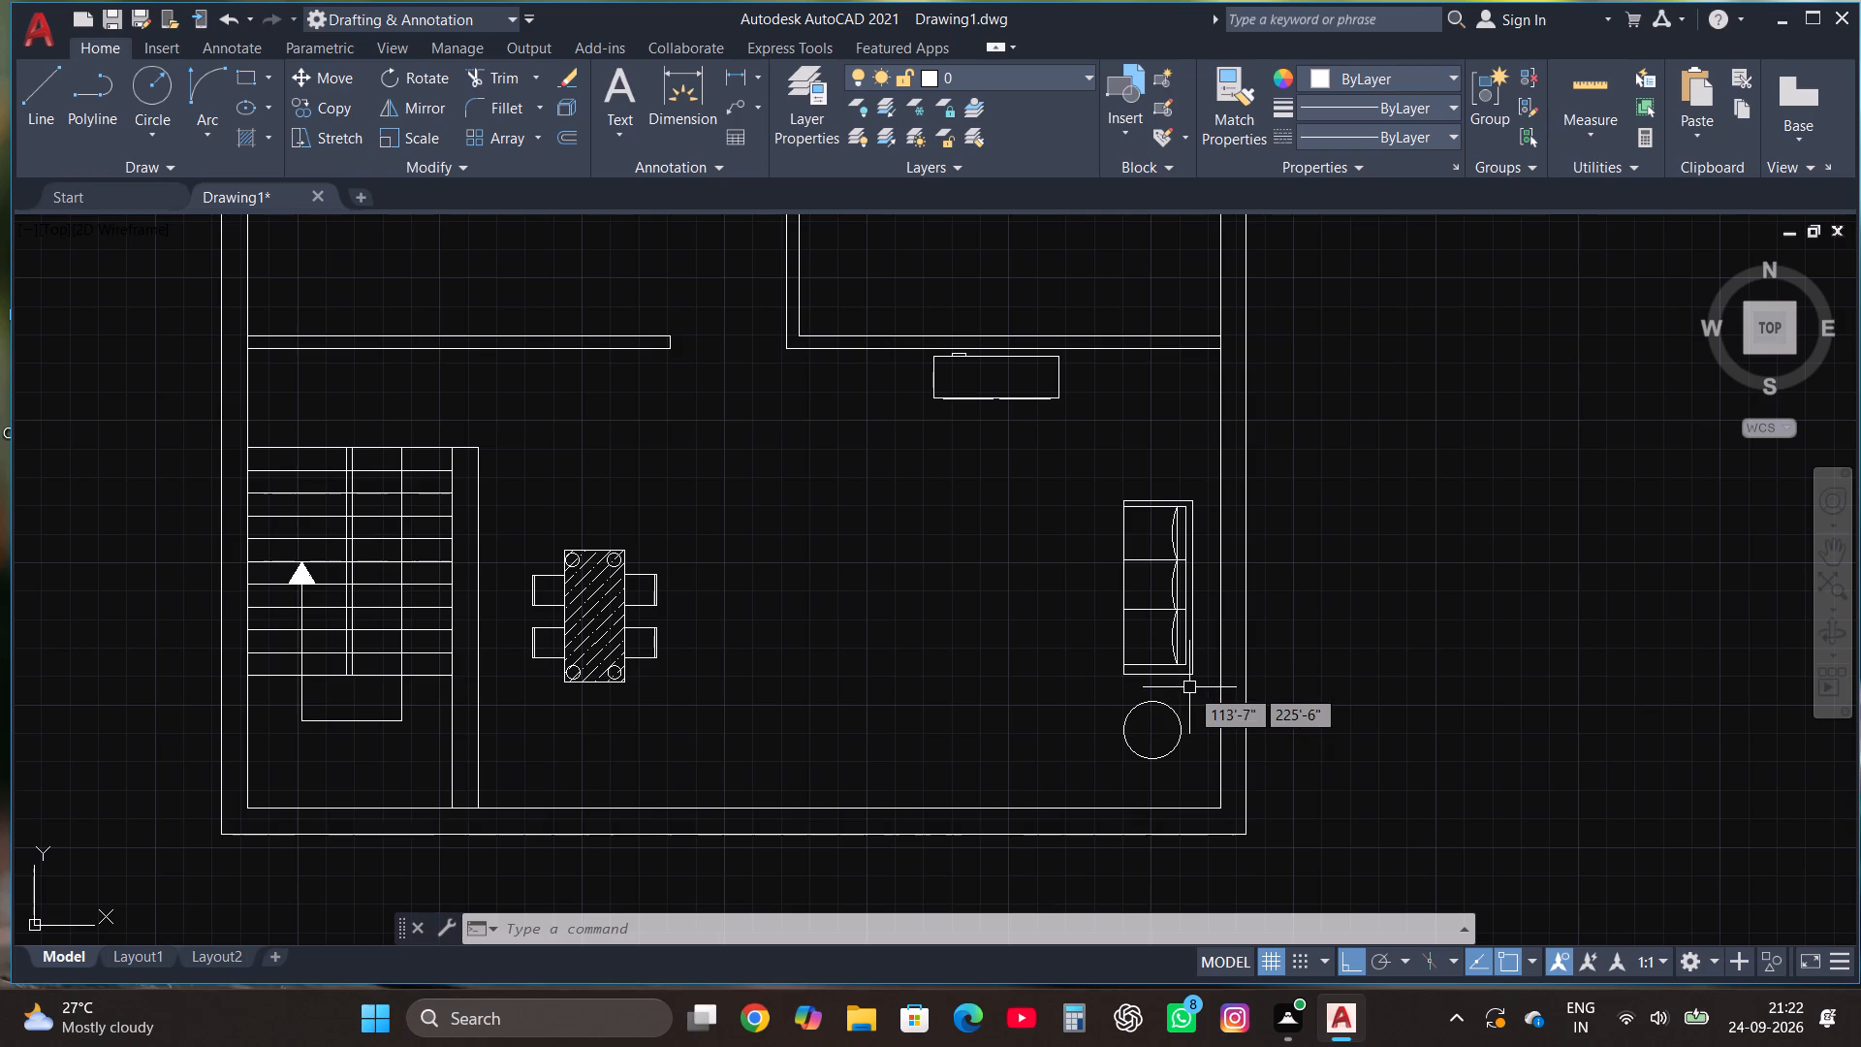
{"action": "left_click", "coordinate": [1194, 687]}
{"action": "left_click", "coordinate": [1114, 479]}
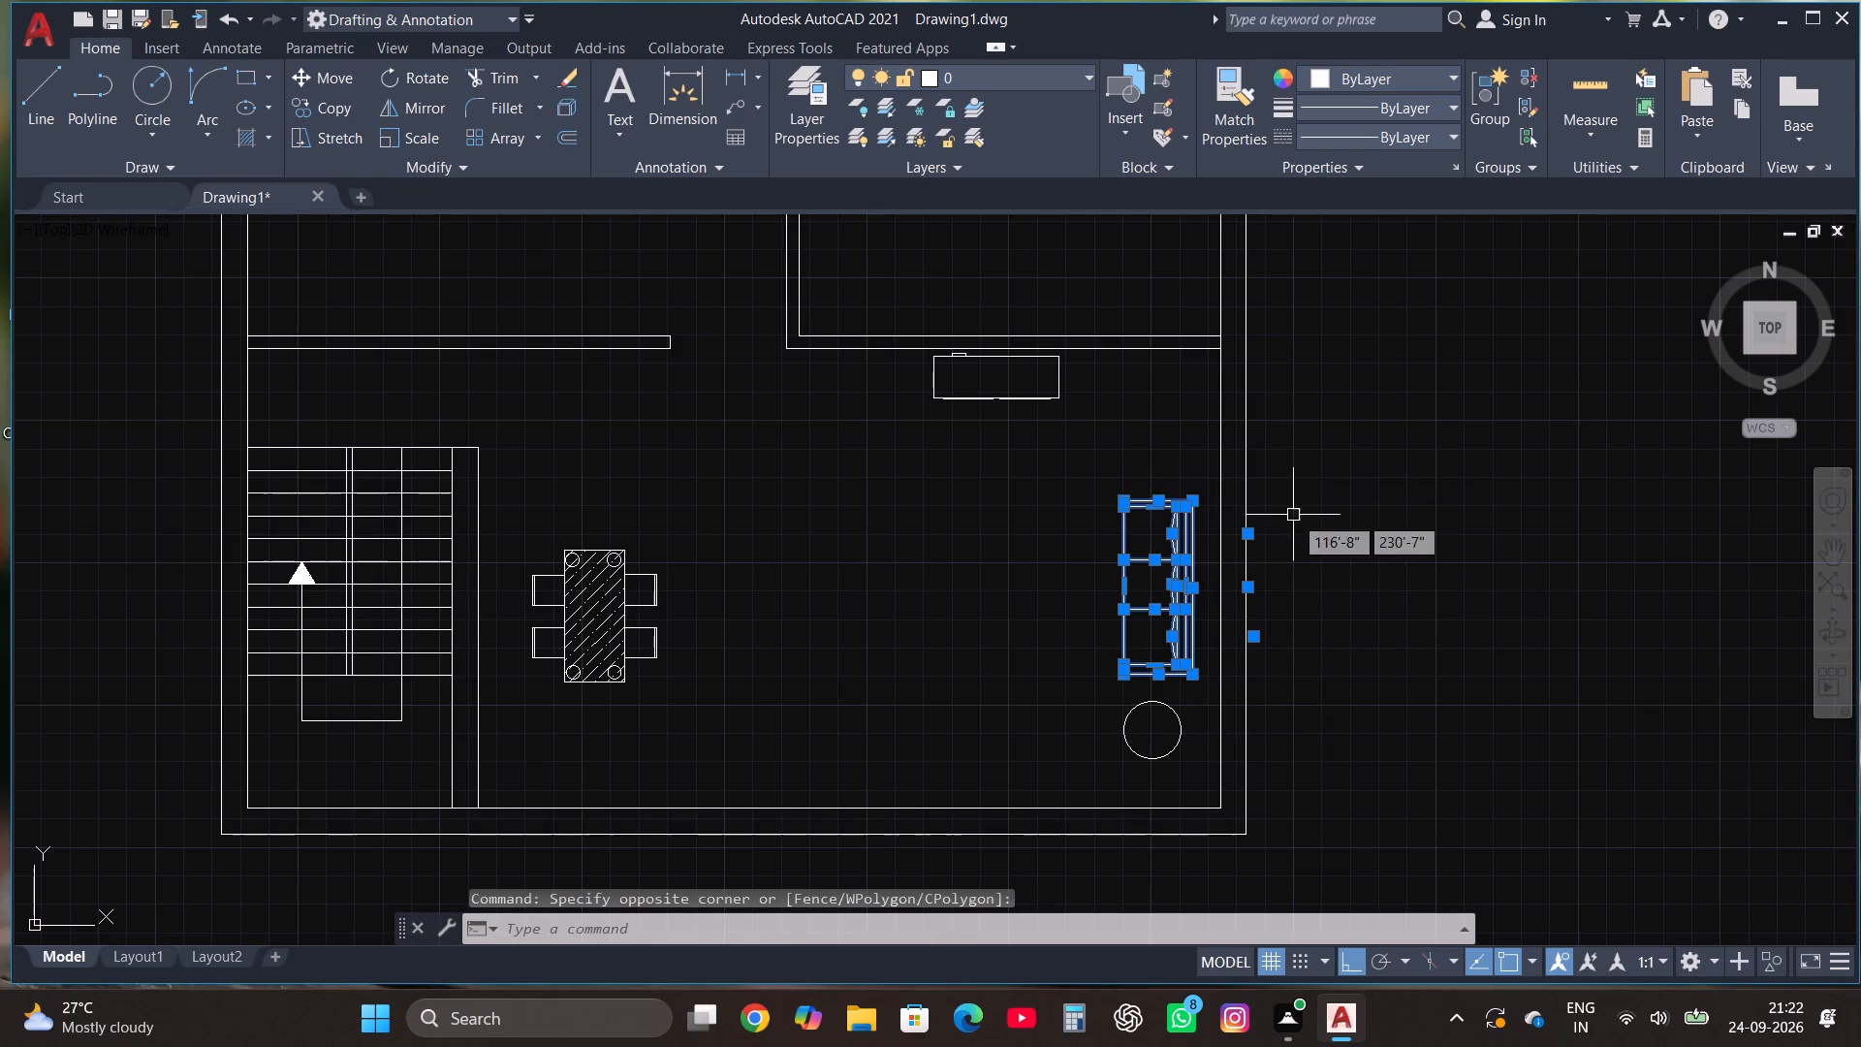
{"action": "left_click", "coordinate": [332, 111]}
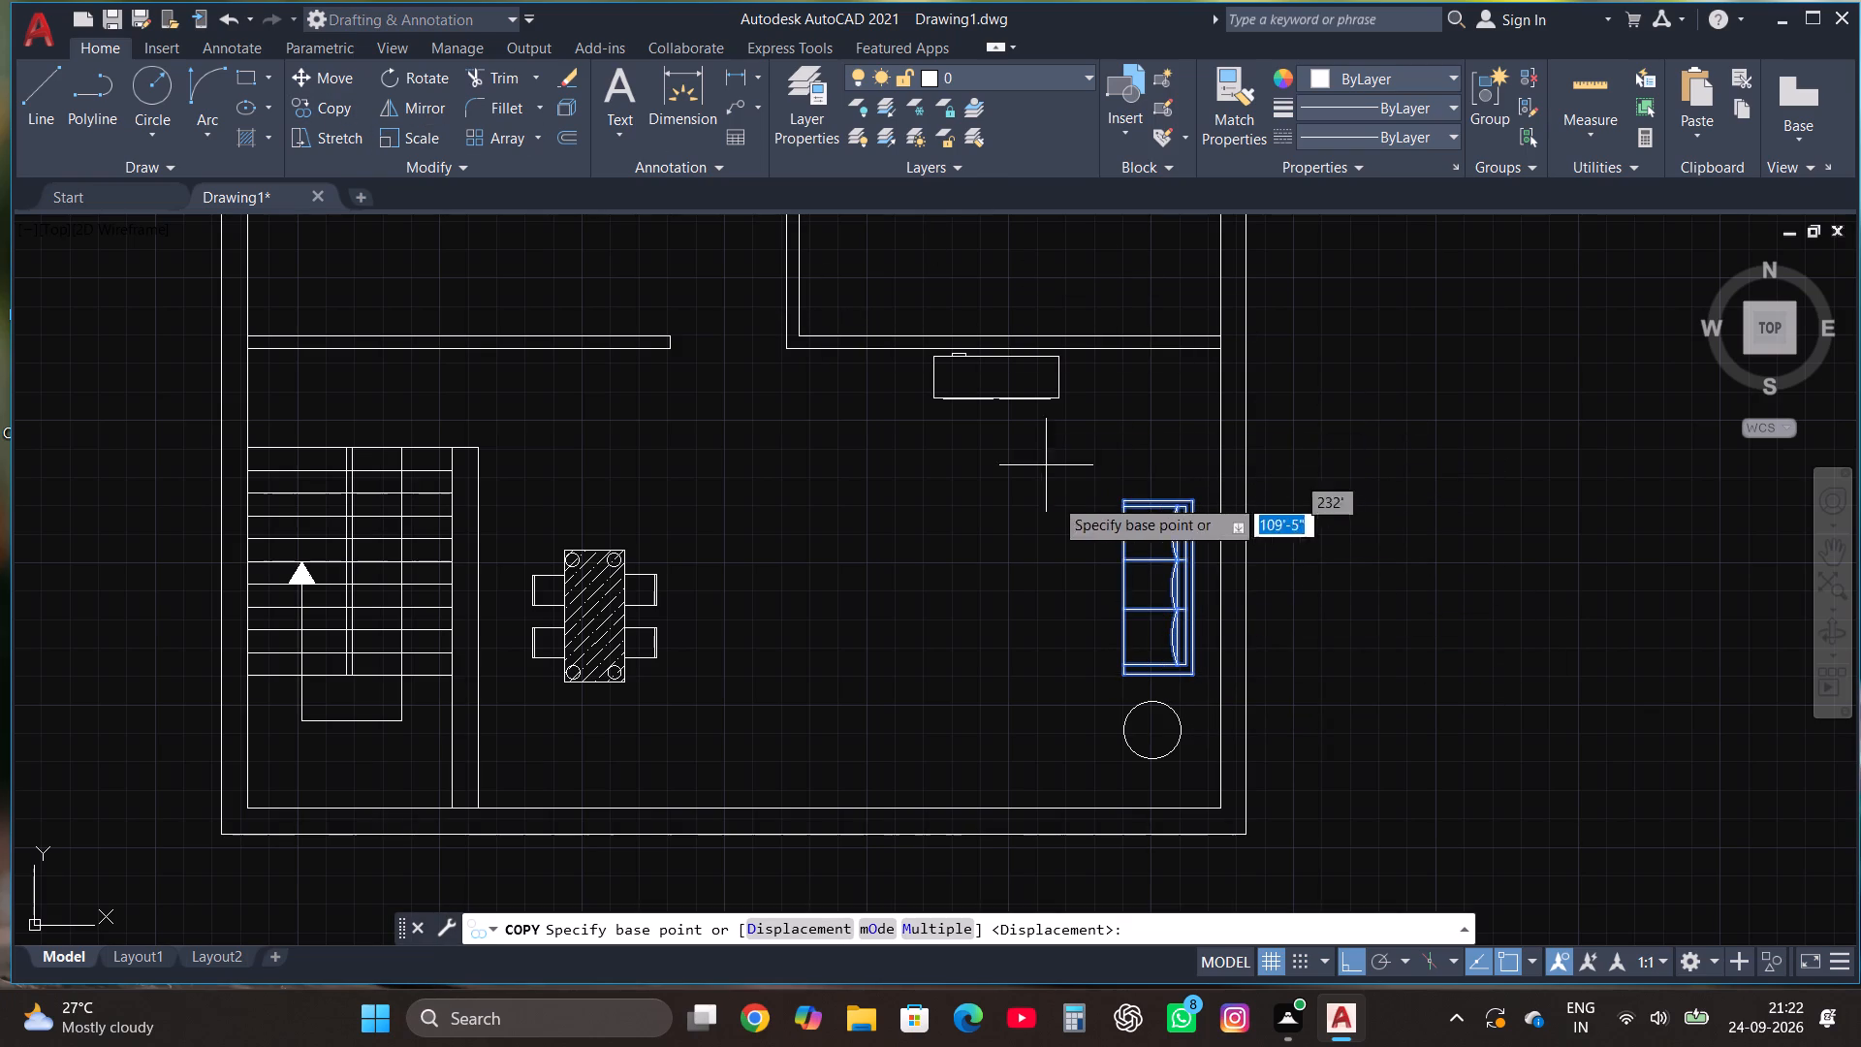
{"action": "left_click", "coordinate": [1100, 578]}
{"action": "scroll", "coordinate": [926, 618], "scroll_direction": "down", "scroll_amount": 2}
{"action": "scroll", "coordinate": [1171, 622], "scroll_direction": "up", "scroll_amount": 2}
{"action": "left_click", "coordinate": [1170, 622]}
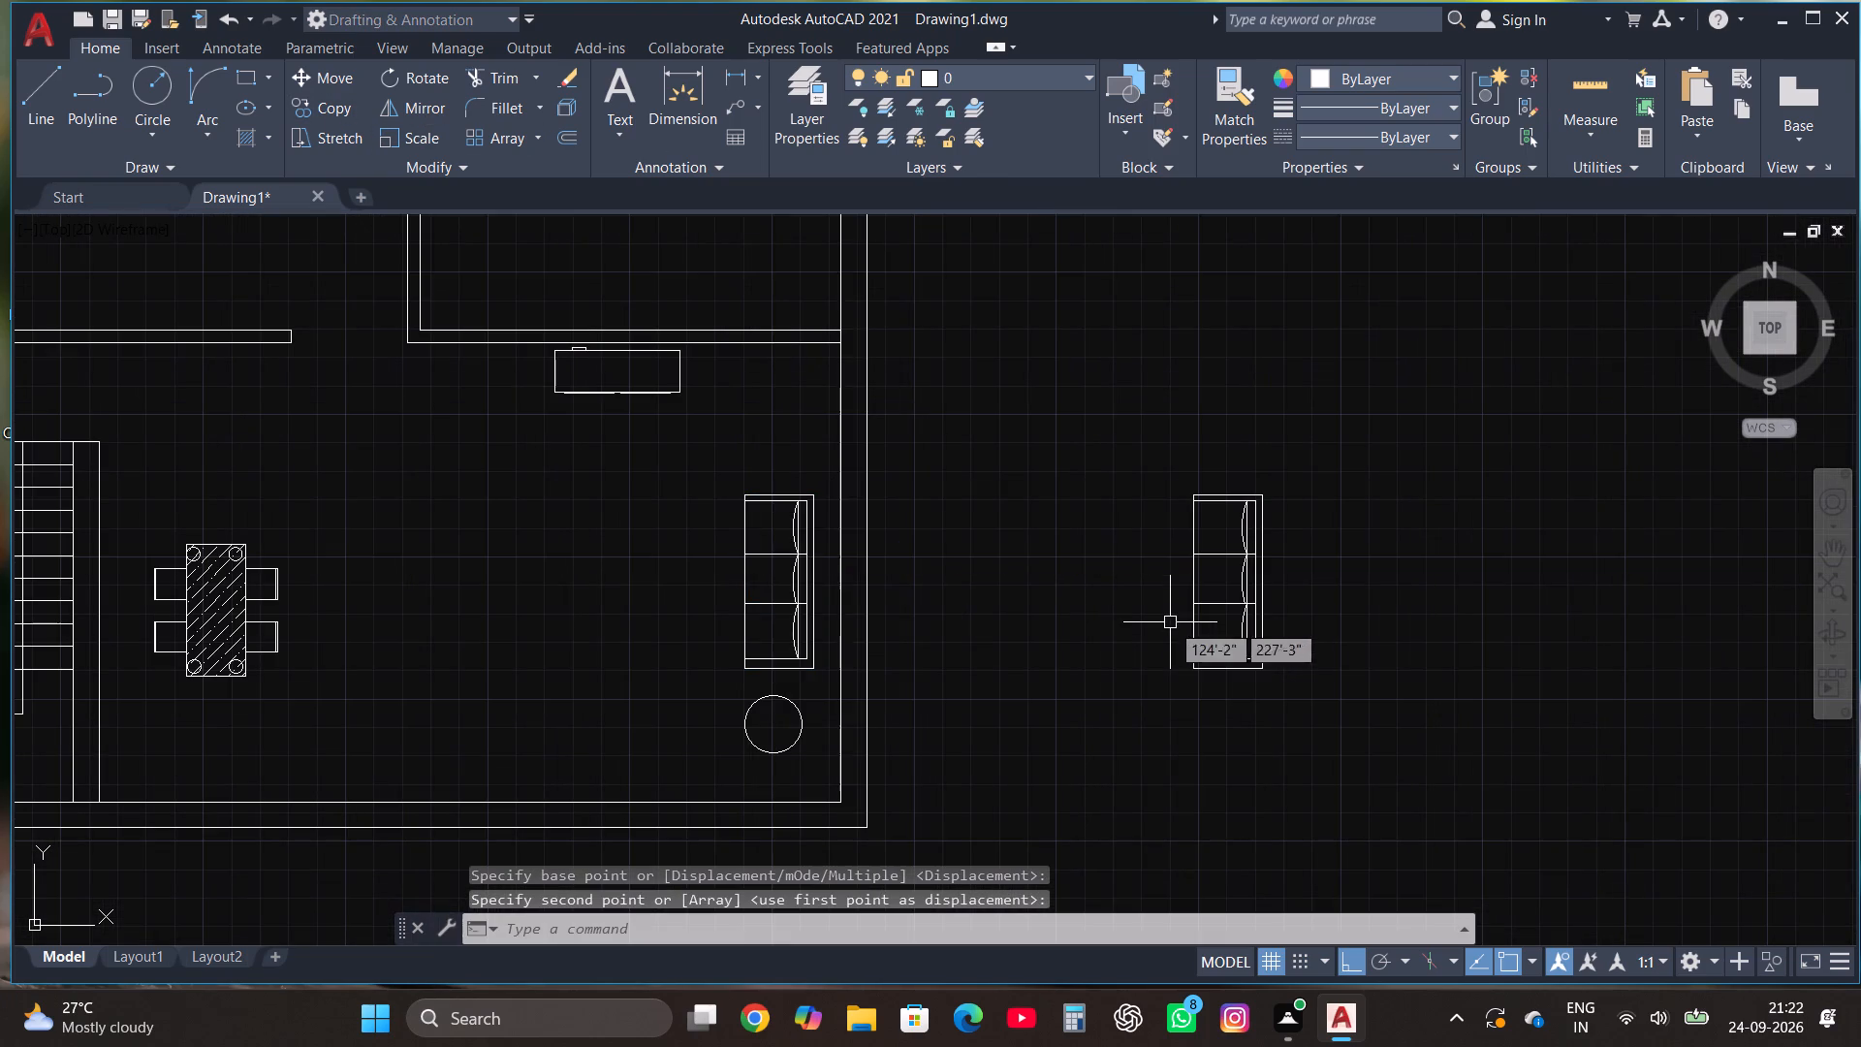
Rotate the copied sofa by 270° so its backrest faces the bottom of the plan.
{"action": "left_click_drag", "start_coordinate": [1328, 738], "coordinate": [1325, 728]}
{"action": "left_click", "coordinate": [1140, 441]}
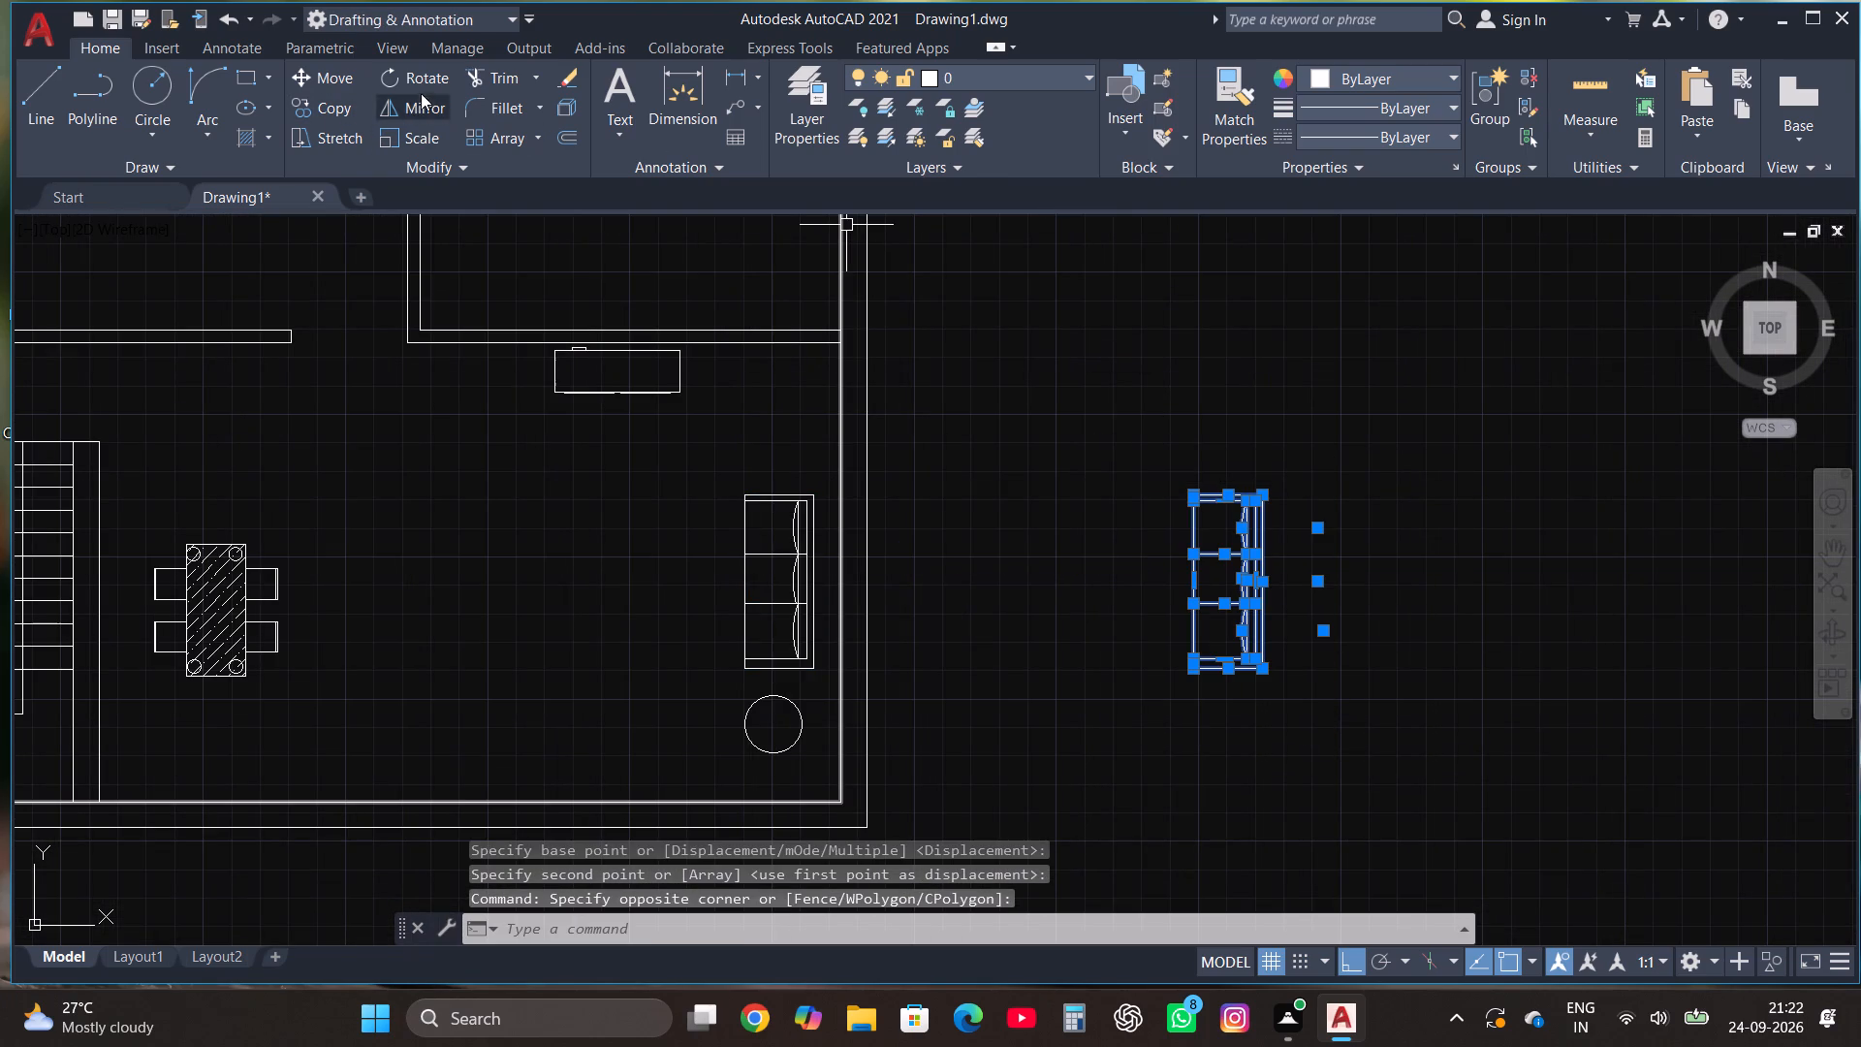
{"action": "left_click", "coordinate": [424, 81]}
{"action": "left_click", "coordinate": [1276, 591]}
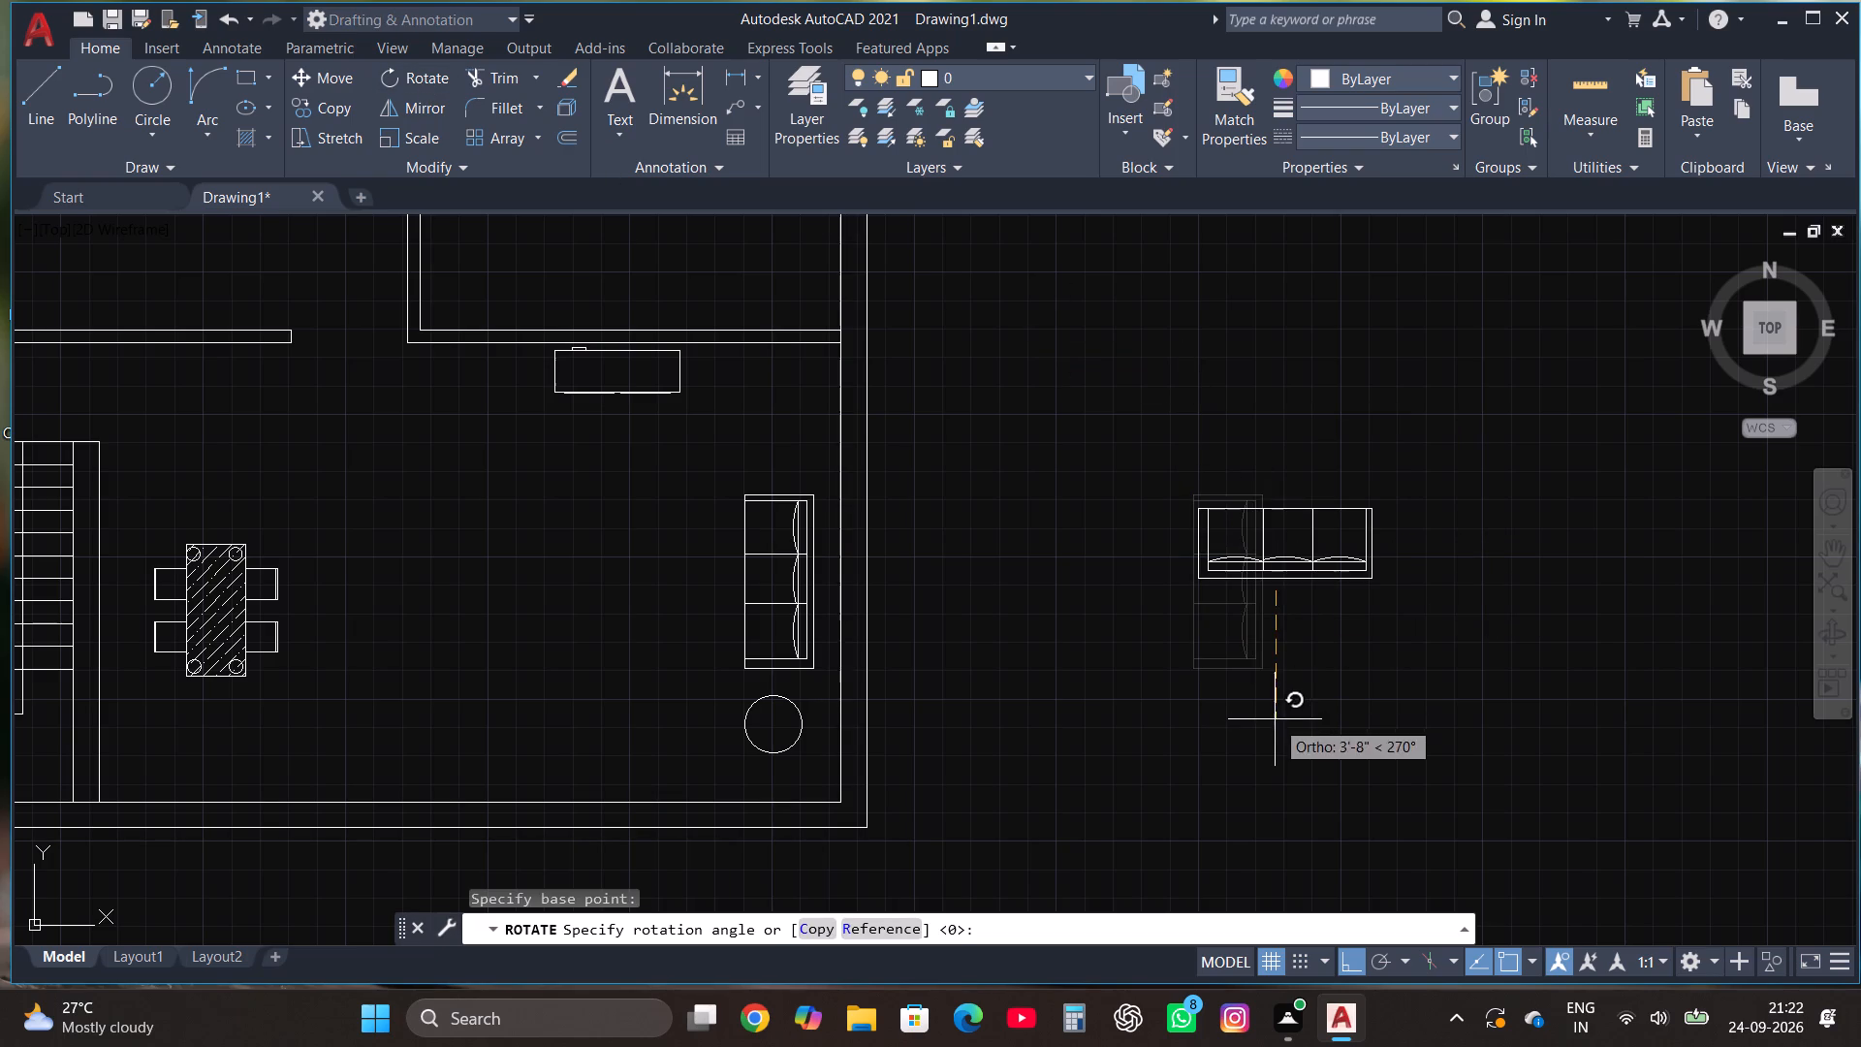
{"action": "left_click", "coordinate": [1275, 719]}
Turn ortho off and move the rotated sofa into the living area, just left of the round table and below the first sofa.
{"action": "left_click", "coordinate": [1435, 614]}
{"action": "left_click", "coordinate": [1166, 456]}
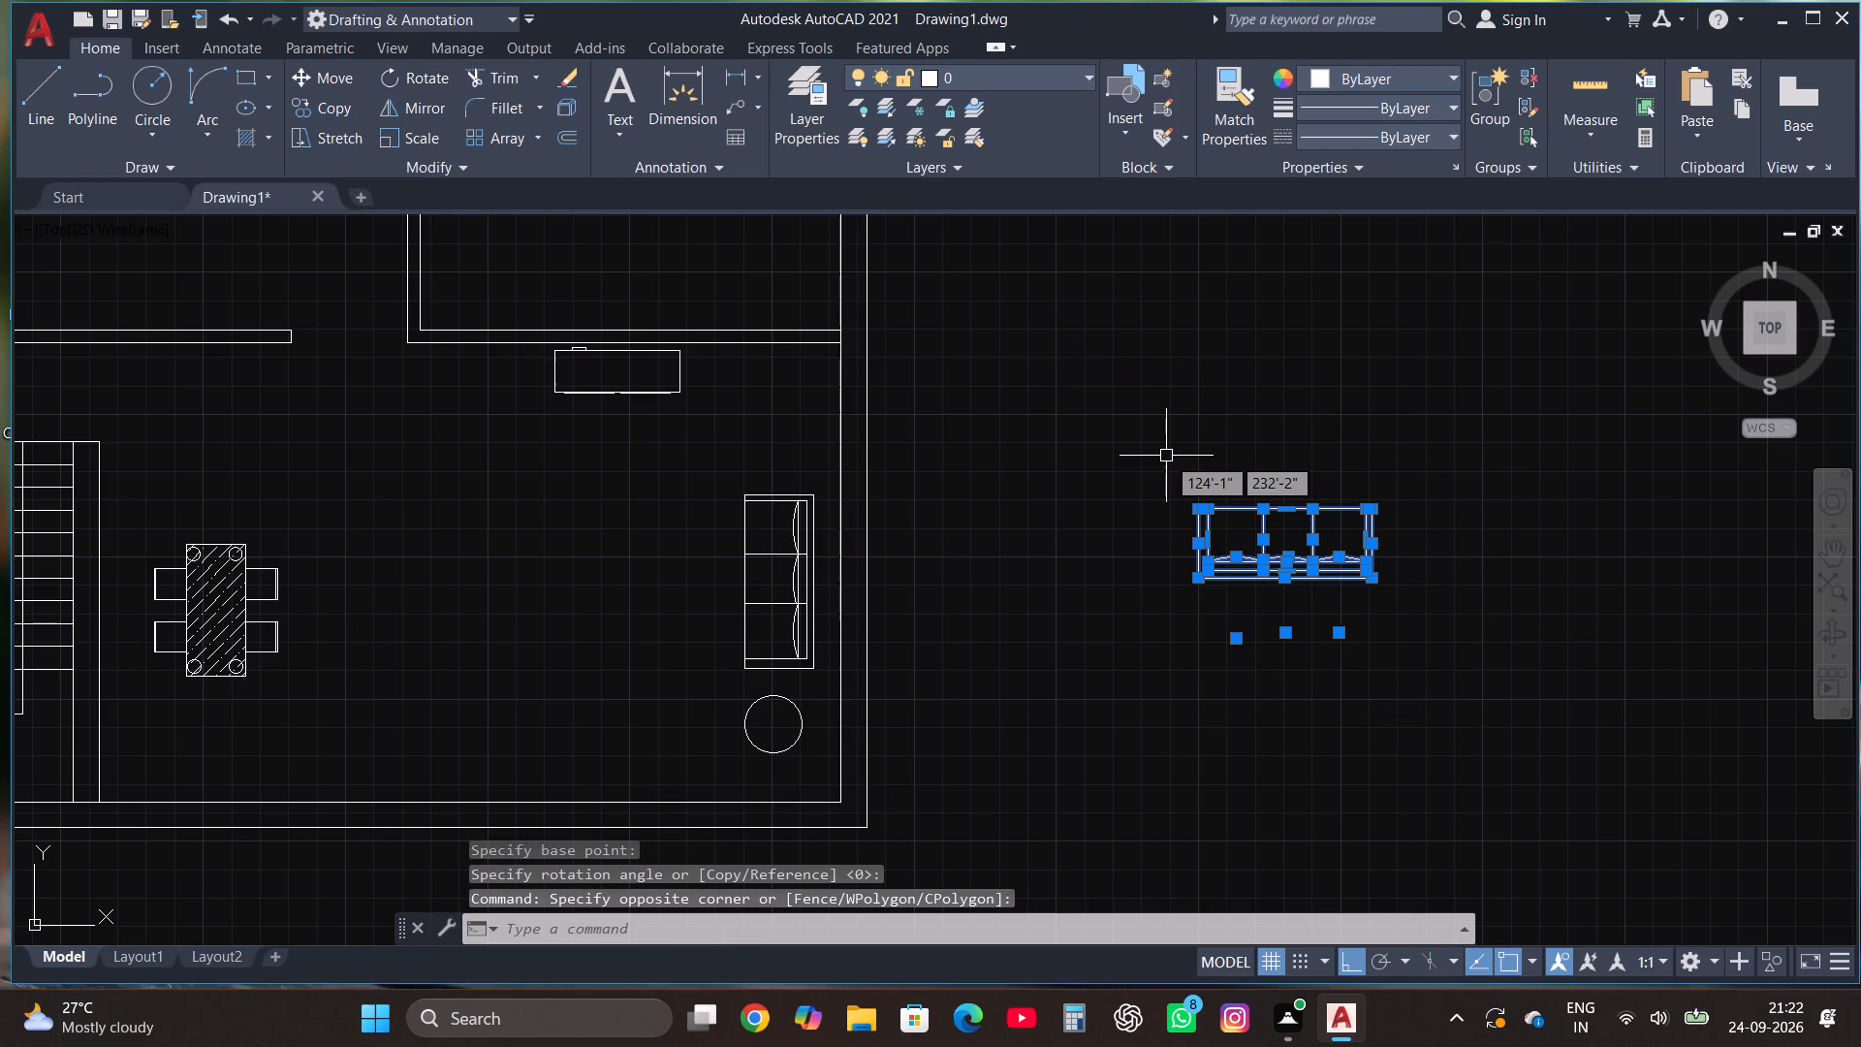
{"action": "key", "text": "F8"}
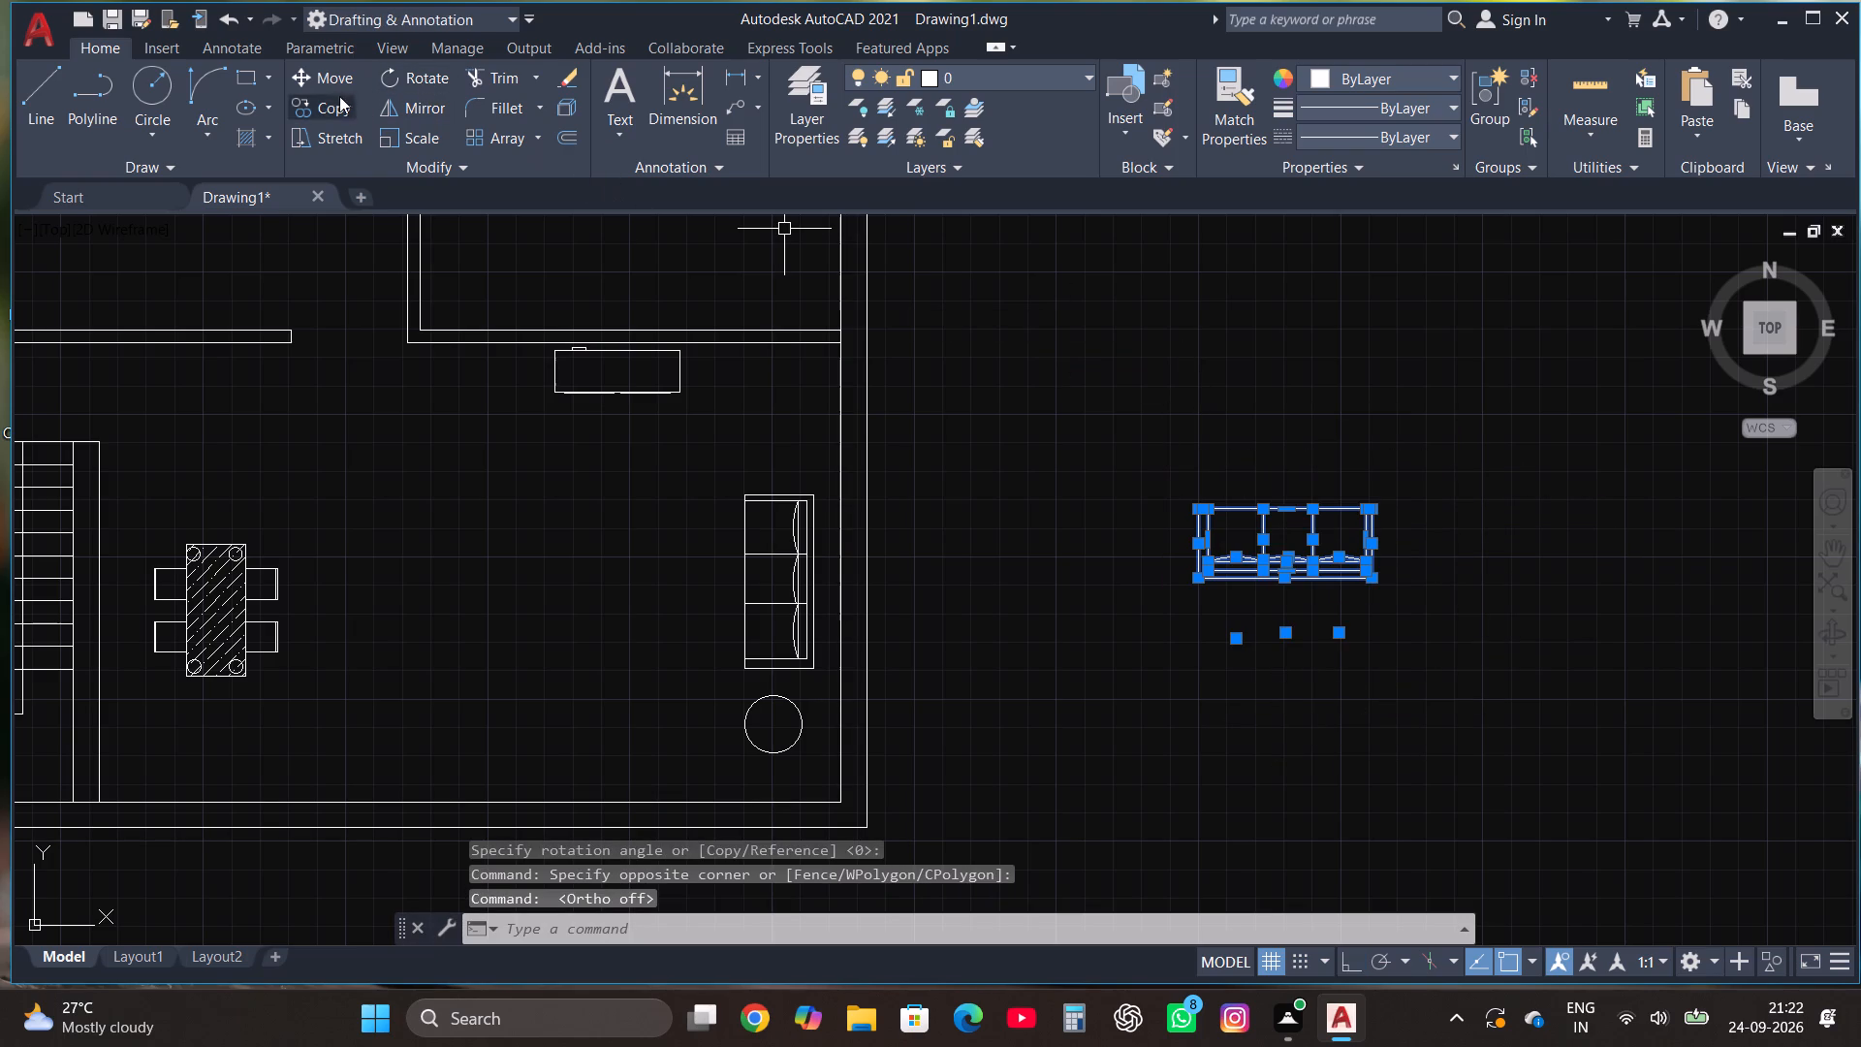
{"action": "left_click", "coordinate": [331, 79]}
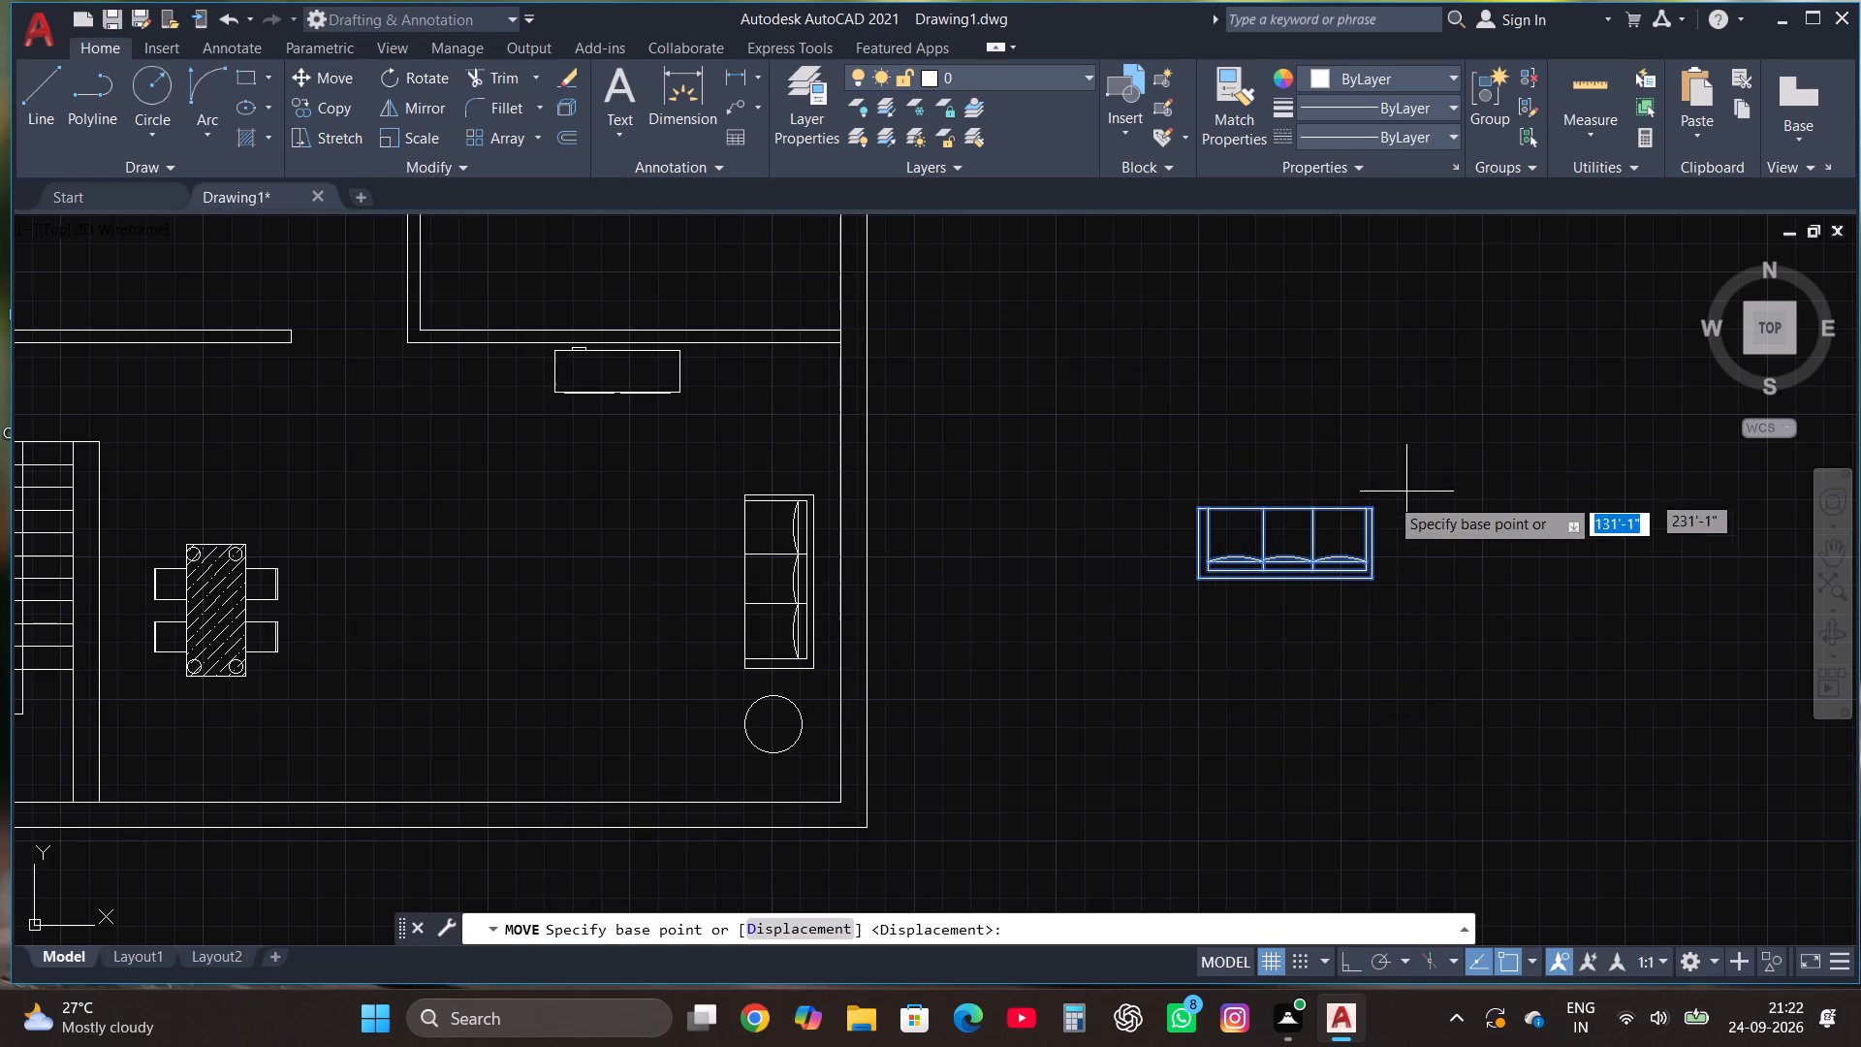
{"action": "left_click", "coordinate": [1371, 516]}
{"action": "scroll", "coordinate": [1263, 617], "scroll_direction": "down", "scroll_amount": 2}
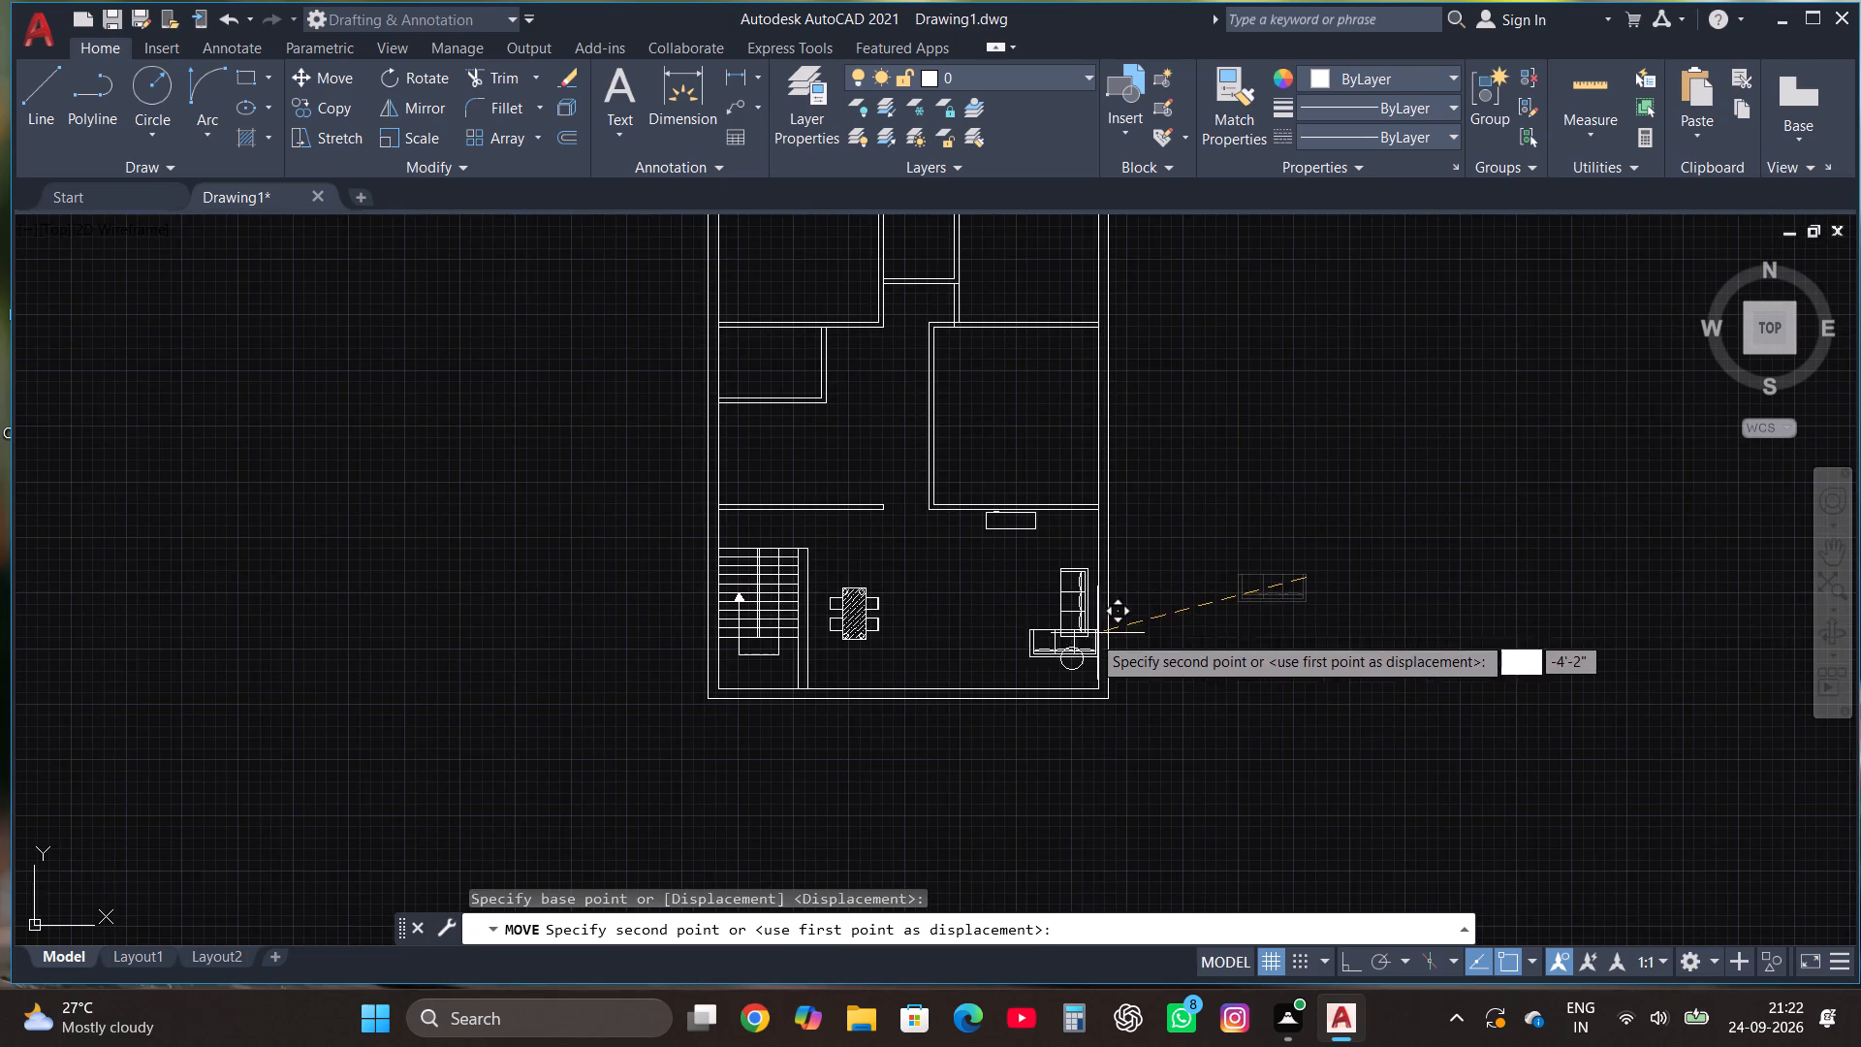
{"action": "scroll", "coordinate": [1031, 647], "scroll_direction": "up", "scroll_amount": 3}
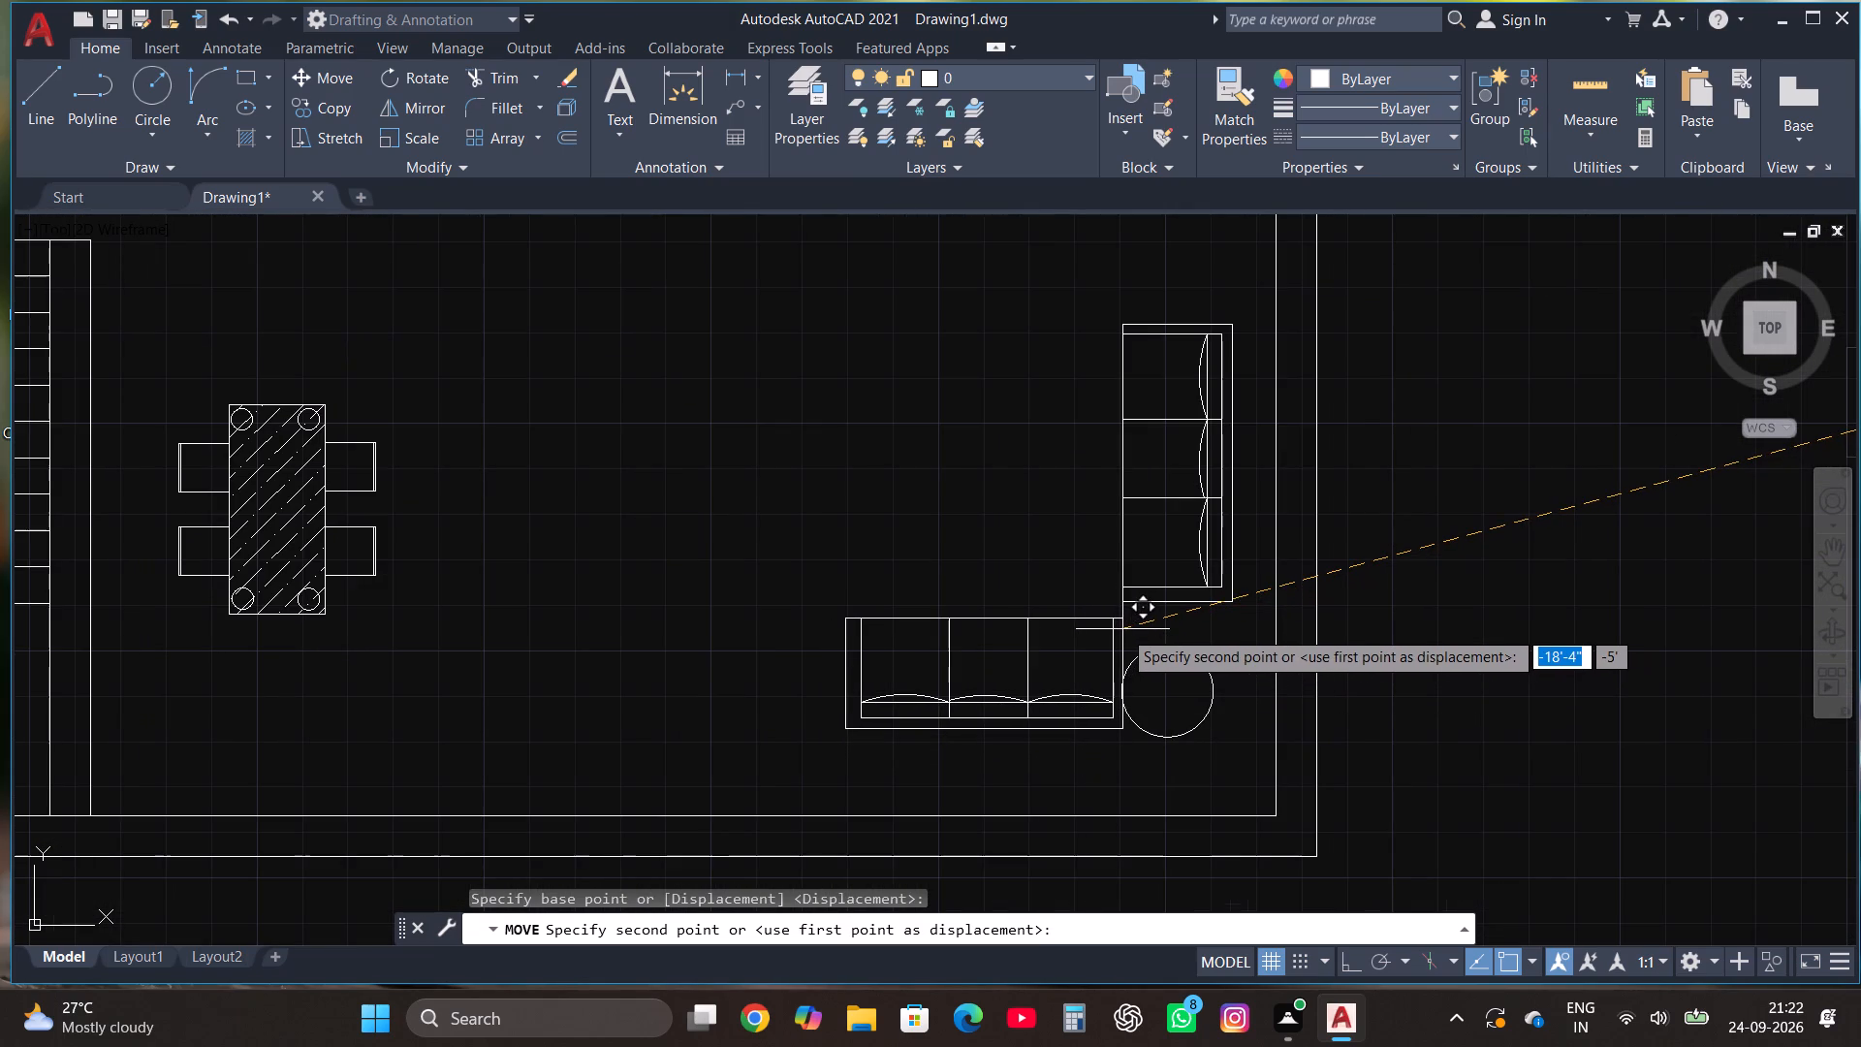
{"action": "left_click", "coordinate": [1122, 627]}
Shift the round table by its centre about 3" right and 6" up, into the corner between the two sofas.
{"action": "left_click", "coordinate": [1152, 649]}
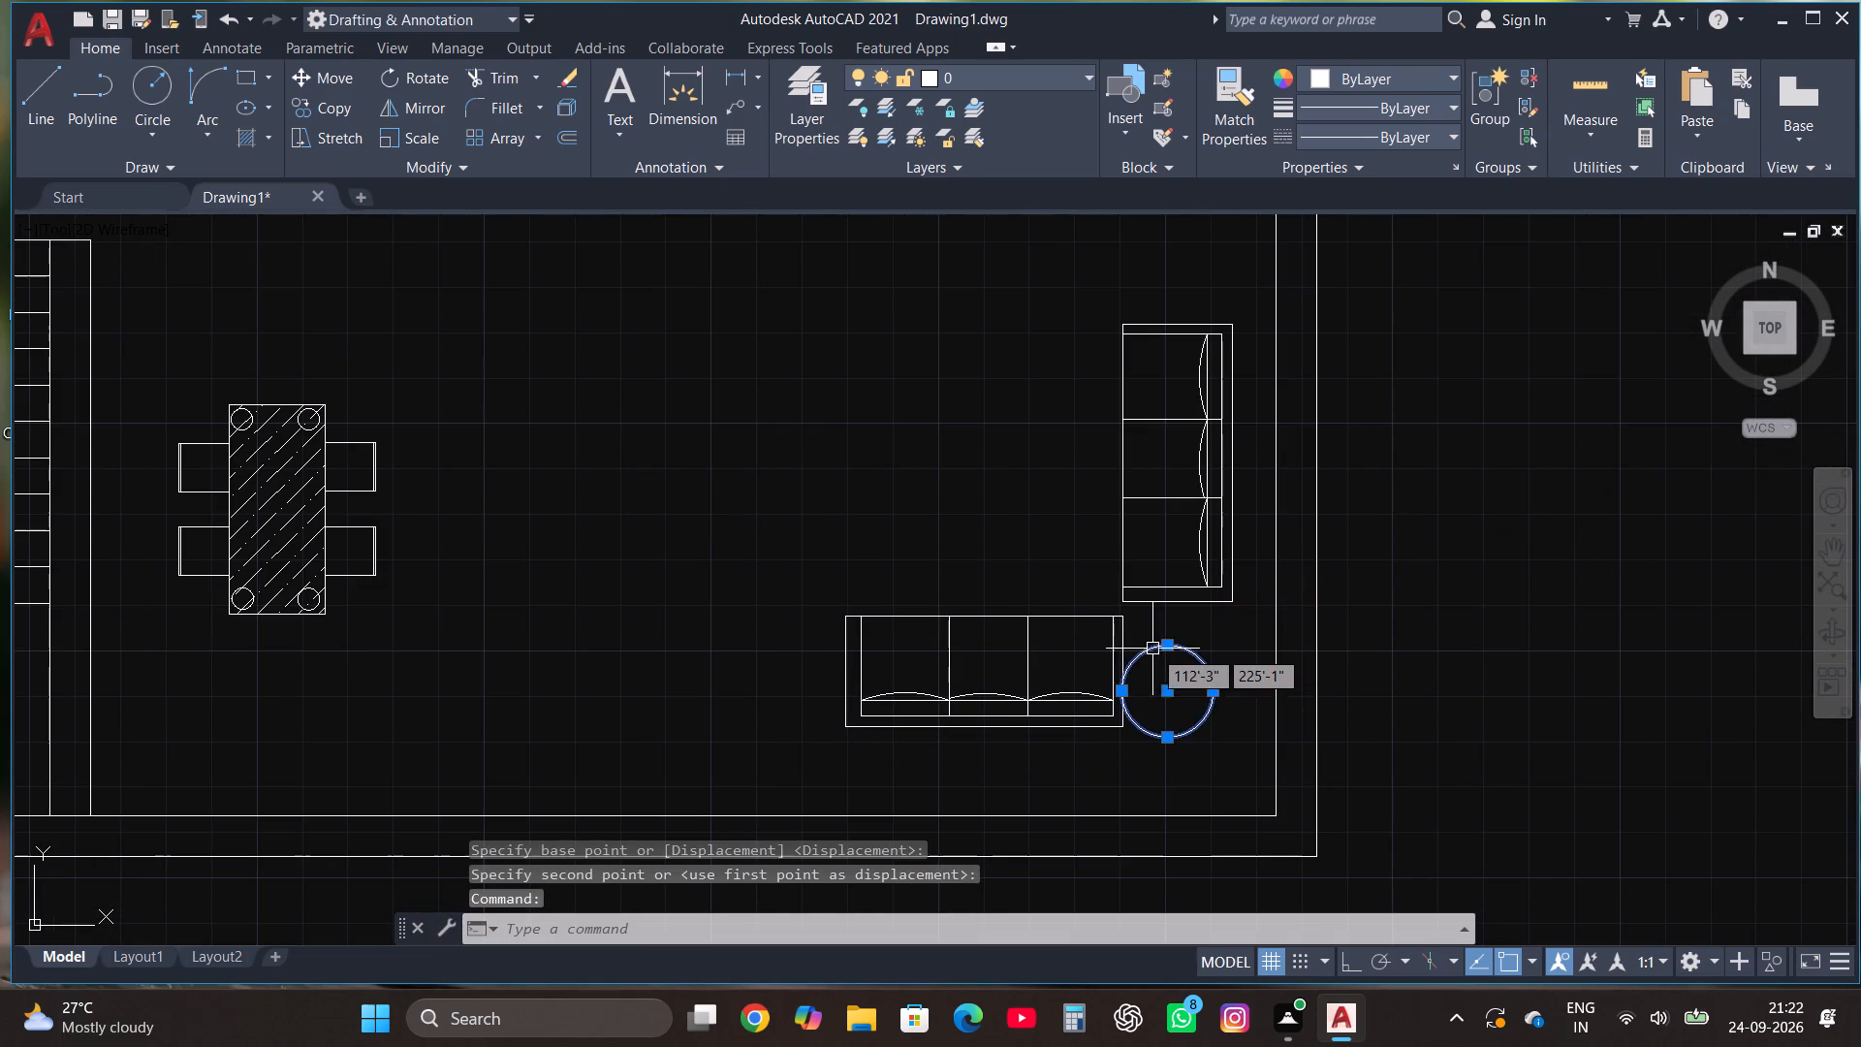
{"action": "scroll", "coordinate": [1303, 671], "scroll_direction": "up", "scroll_amount": 2}
{"action": "left_click", "coordinate": [948, 732]}
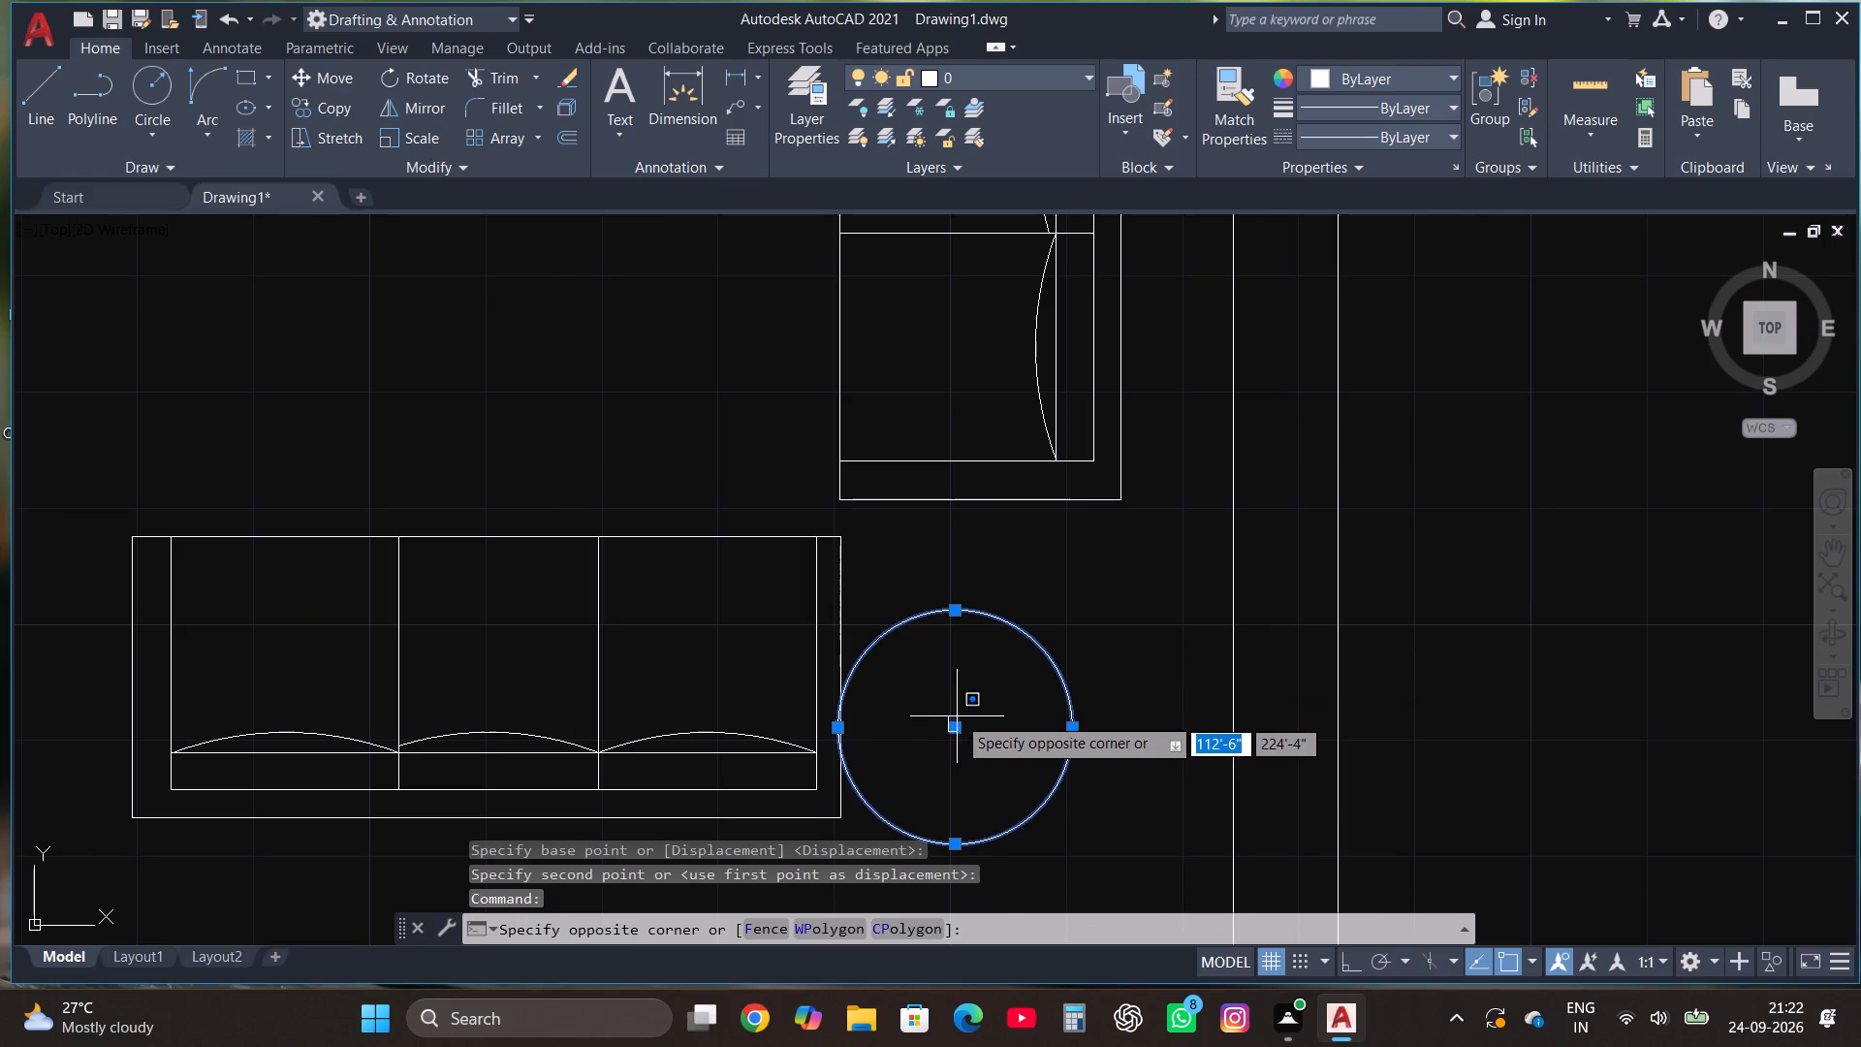
{"action": "left_click", "coordinate": [953, 727]}
{"action": "left_click", "coordinate": [957, 728]}
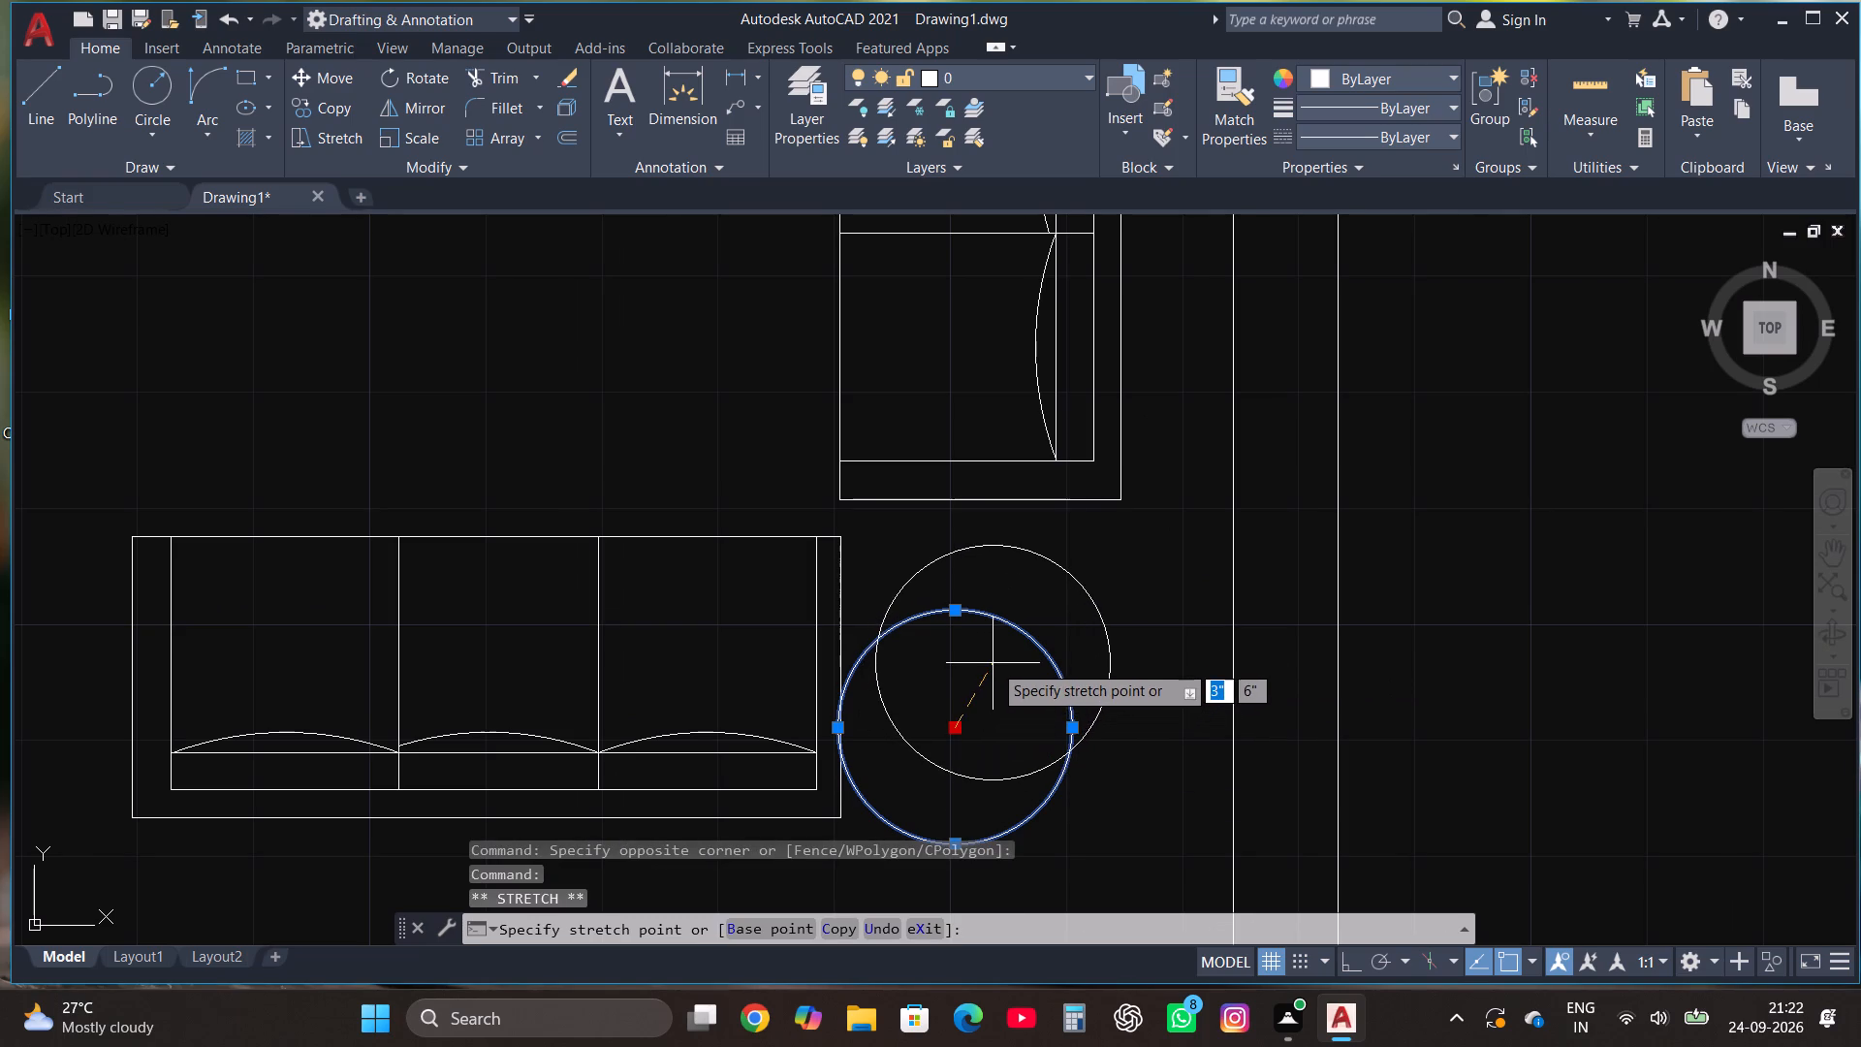
{"action": "left_click", "coordinate": [994, 663]}
{"action": "scroll", "coordinate": [1583, 528], "scroll_direction": "down", "scroll_amount": 3}
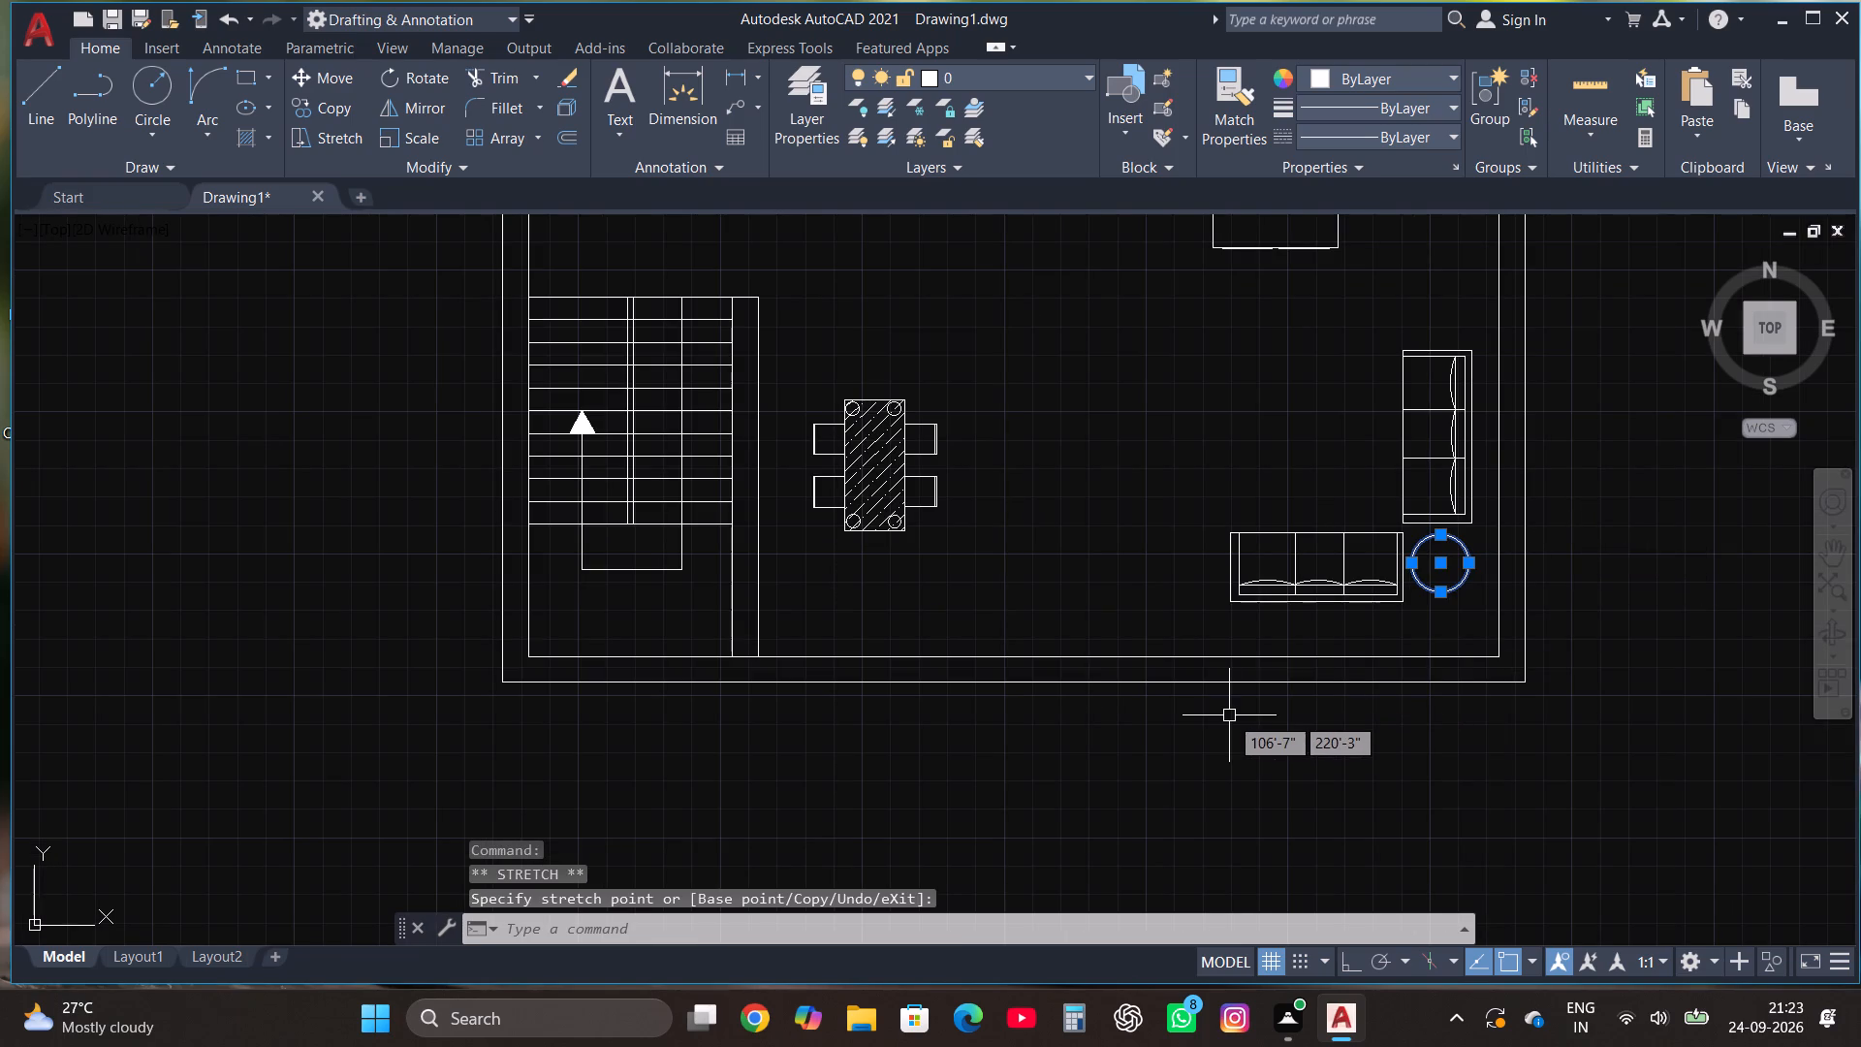
{"action": "key", "text": "Escape"}
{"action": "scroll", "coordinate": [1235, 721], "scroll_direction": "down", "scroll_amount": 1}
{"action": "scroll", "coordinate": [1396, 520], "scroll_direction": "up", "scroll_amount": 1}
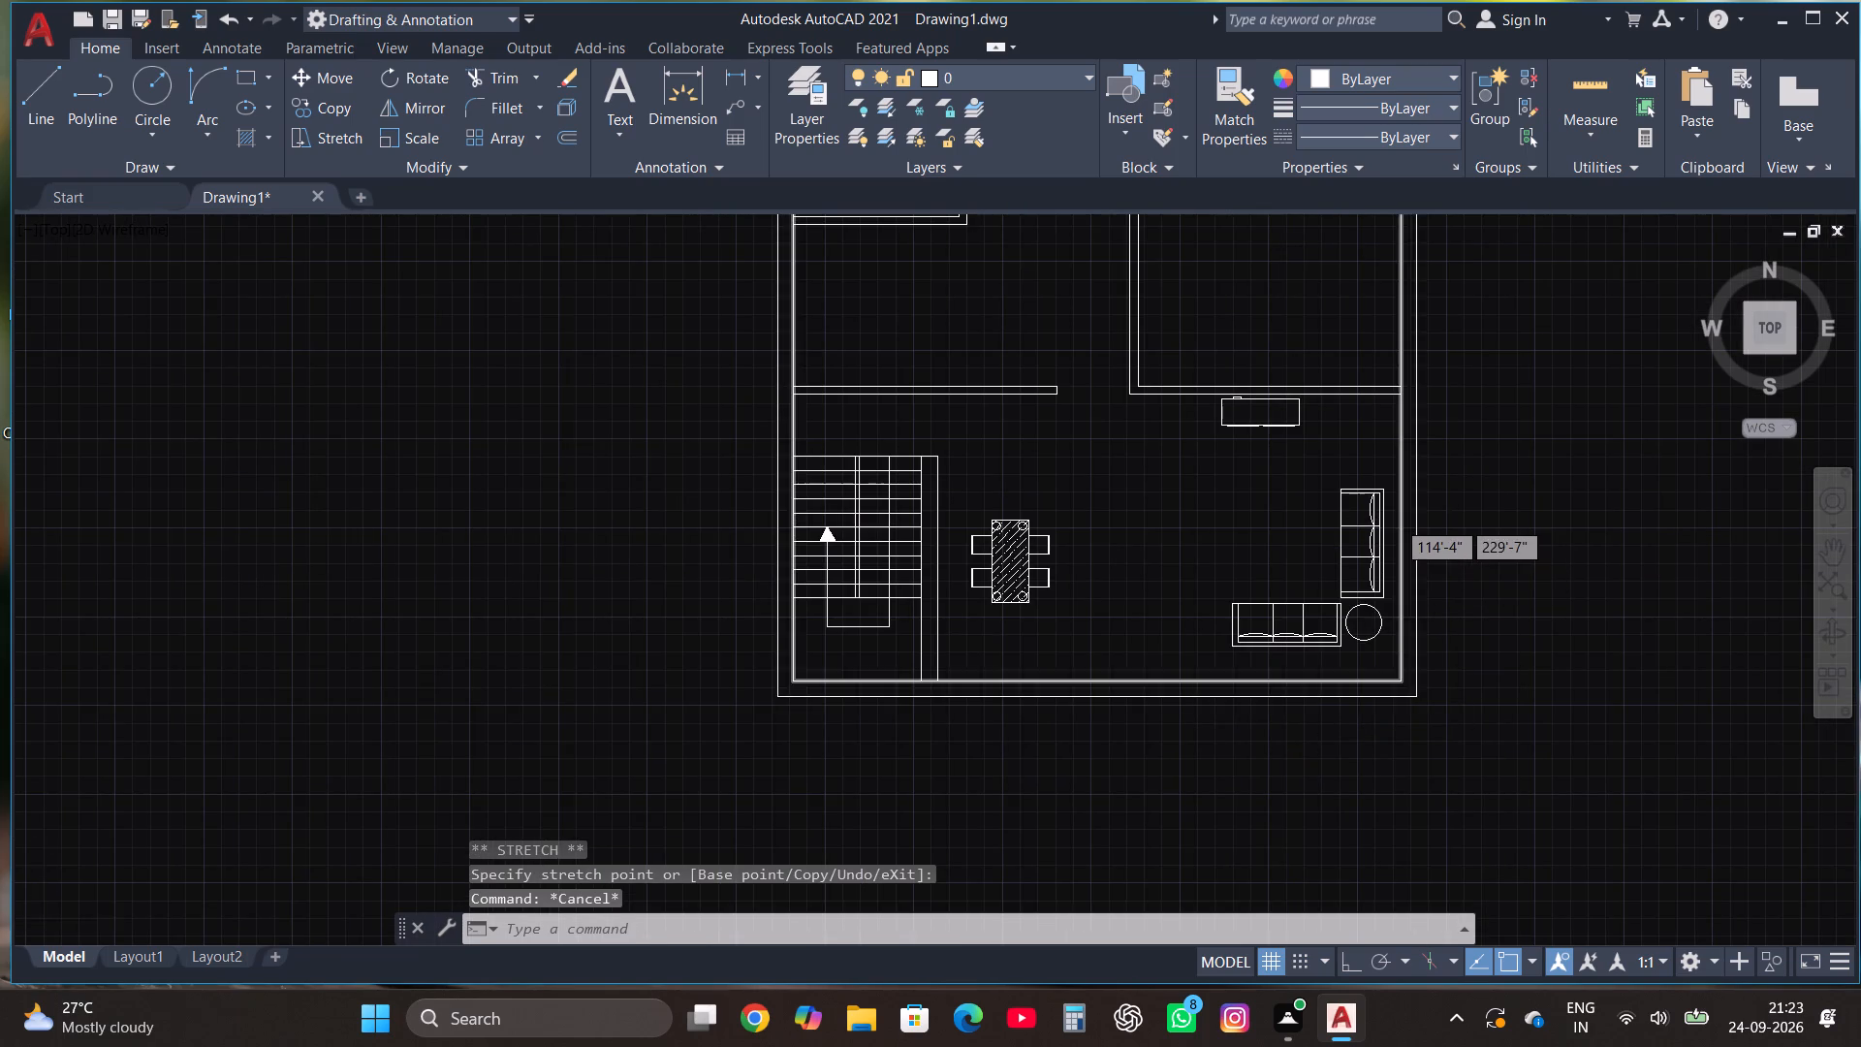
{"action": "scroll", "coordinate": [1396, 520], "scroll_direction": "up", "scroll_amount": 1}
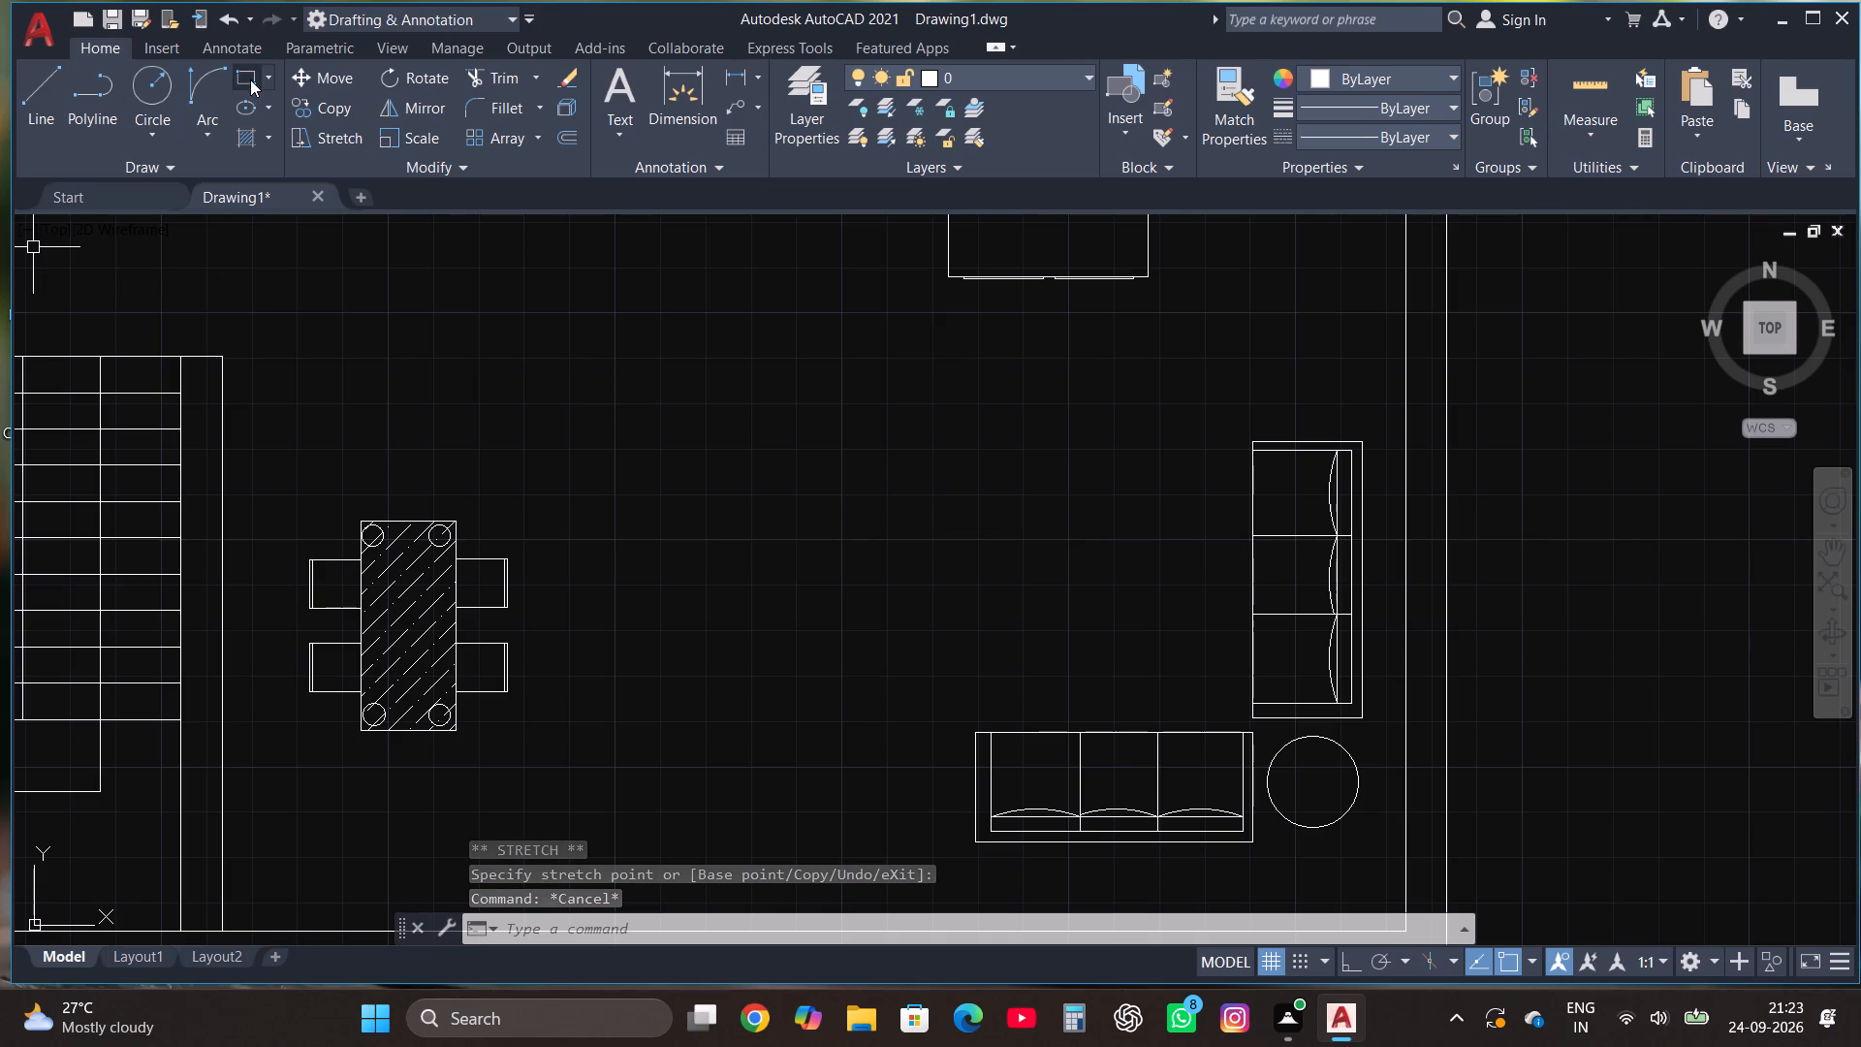
Draw a rectangular coffee table about 3'-2" by 1'-5" in the open living space in front of the two sofas.
{"action": "left_click", "coordinate": [250, 77]}
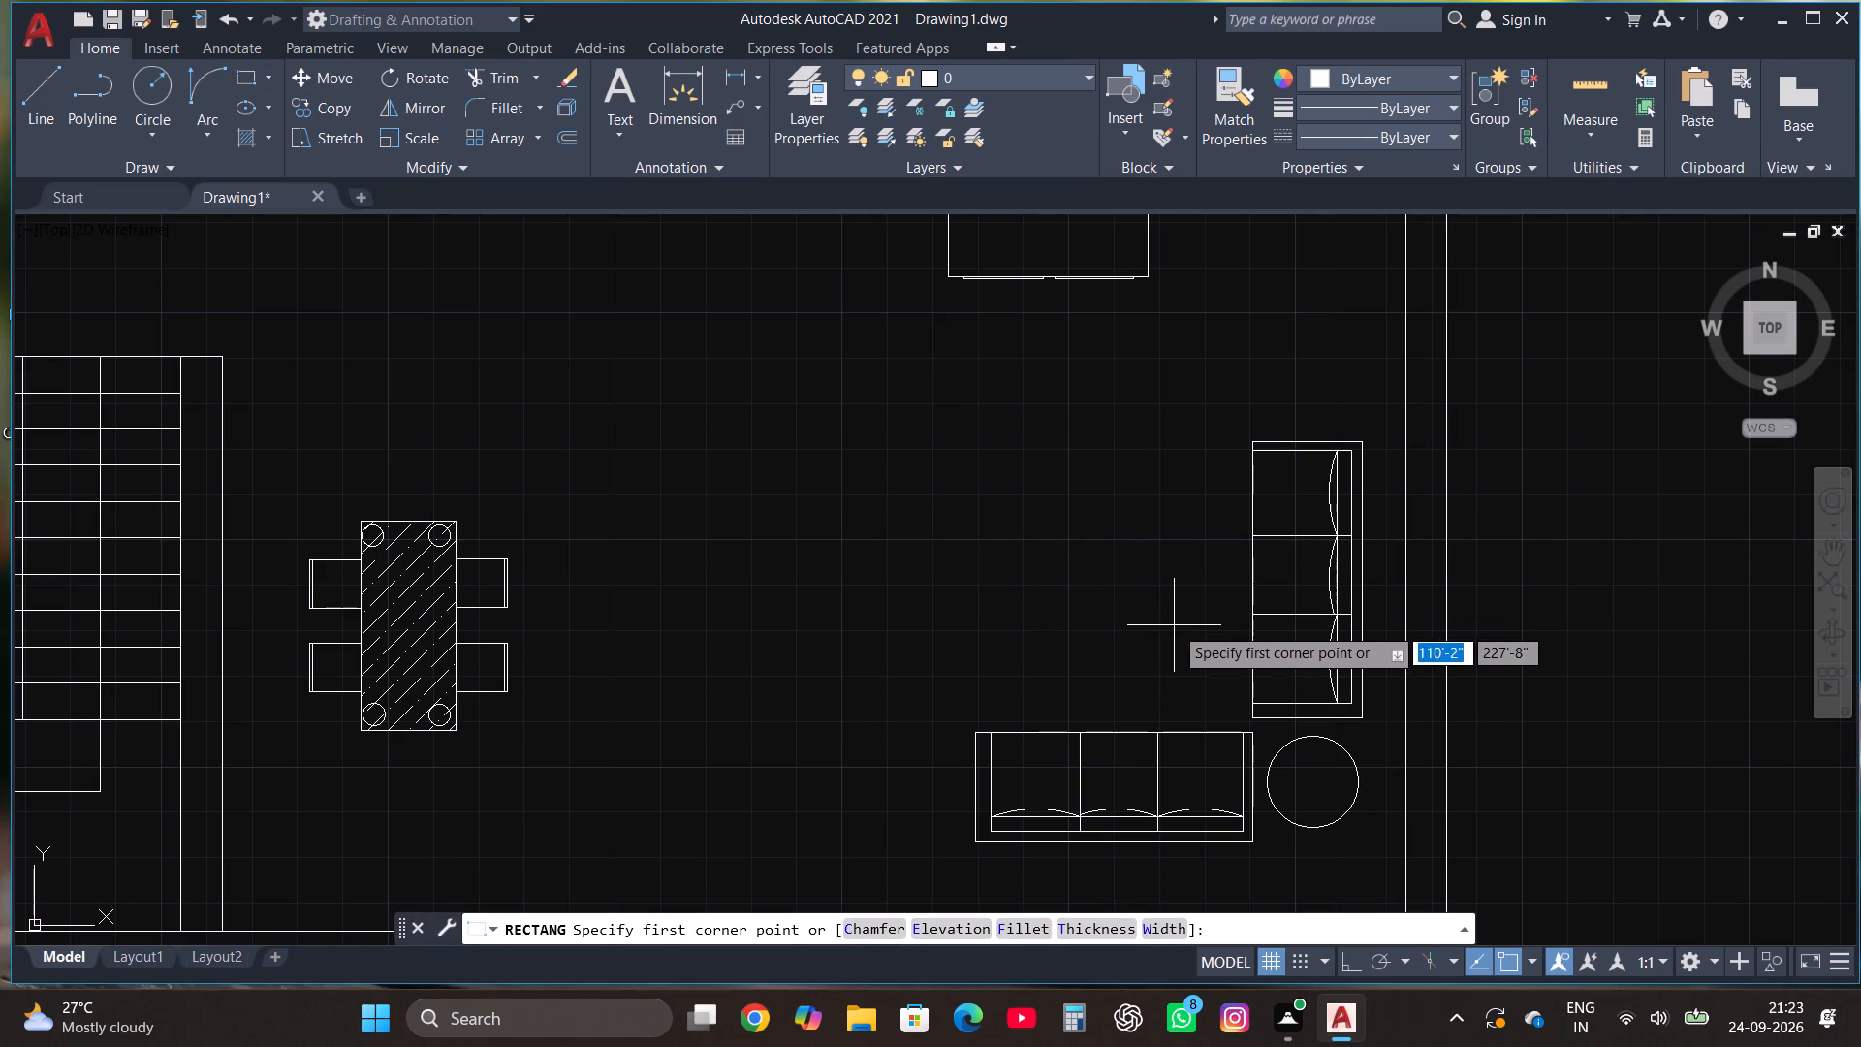
{"action": "left_click", "coordinate": [1173, 623]}
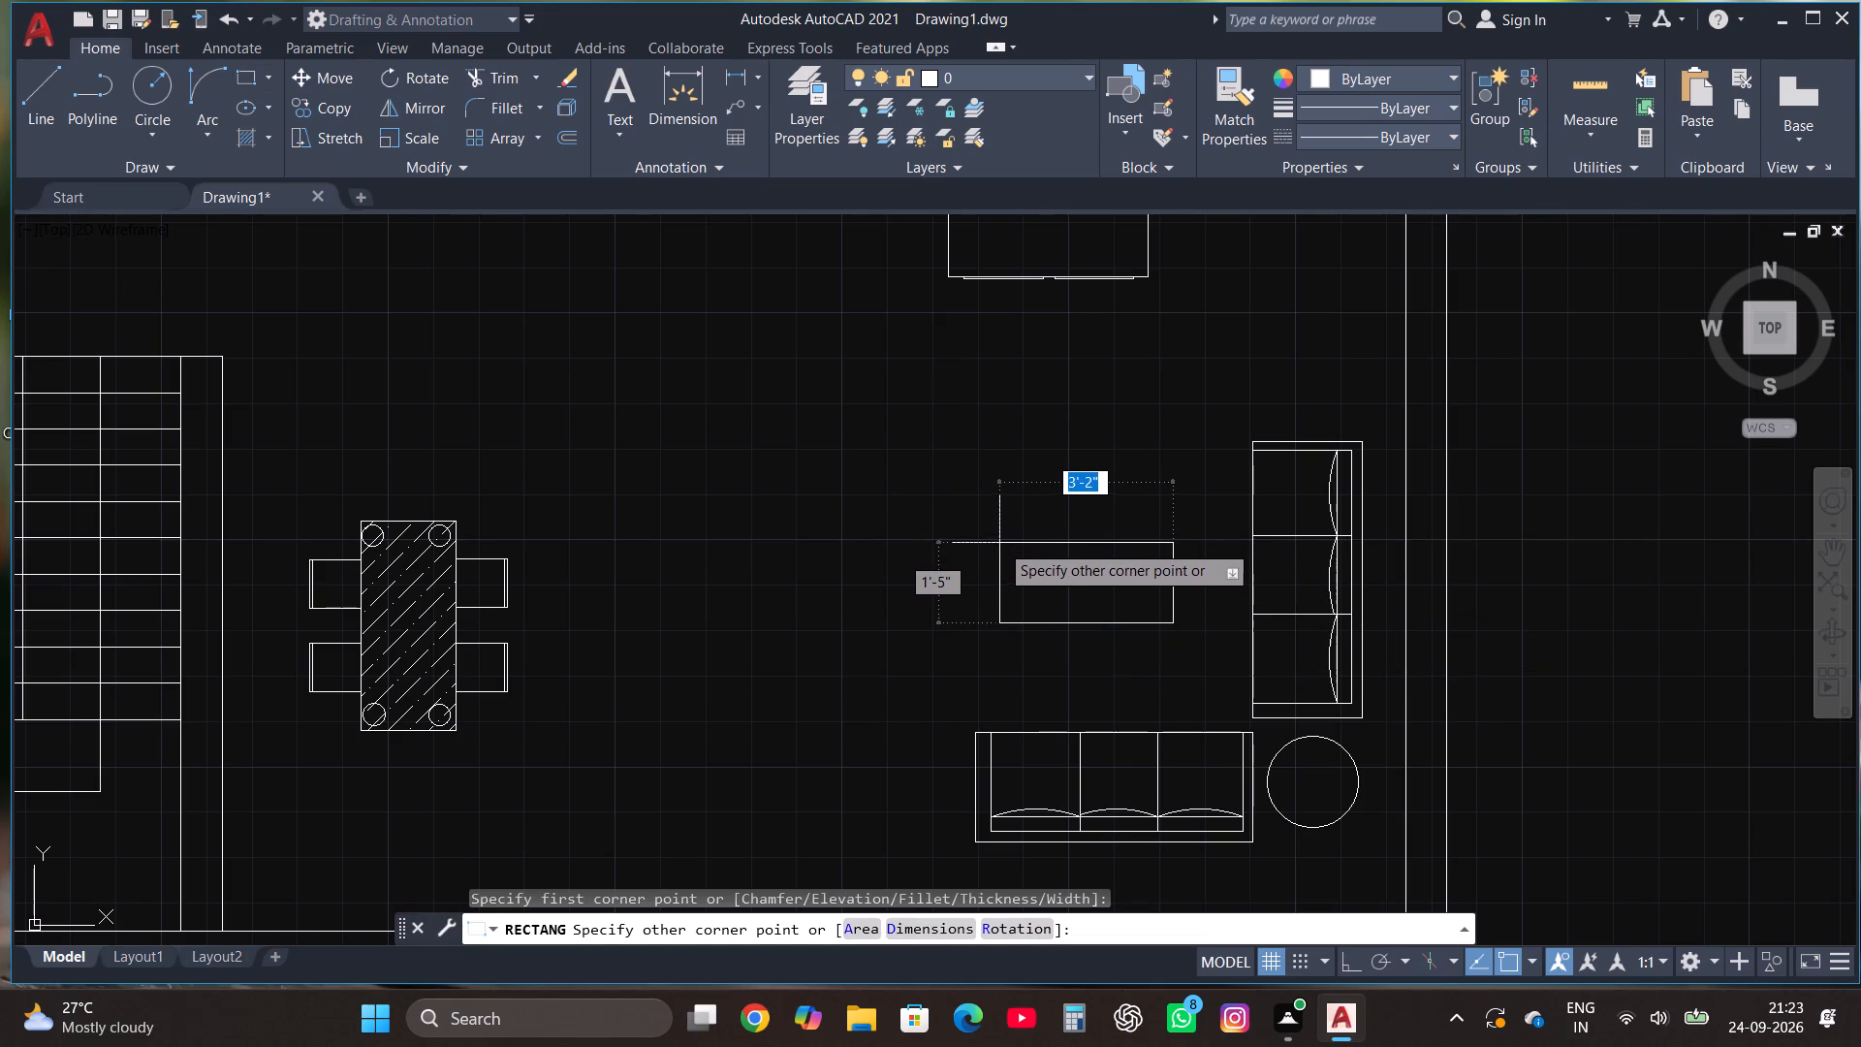
{"action": "left_click", "coordinate": [999, 543]}
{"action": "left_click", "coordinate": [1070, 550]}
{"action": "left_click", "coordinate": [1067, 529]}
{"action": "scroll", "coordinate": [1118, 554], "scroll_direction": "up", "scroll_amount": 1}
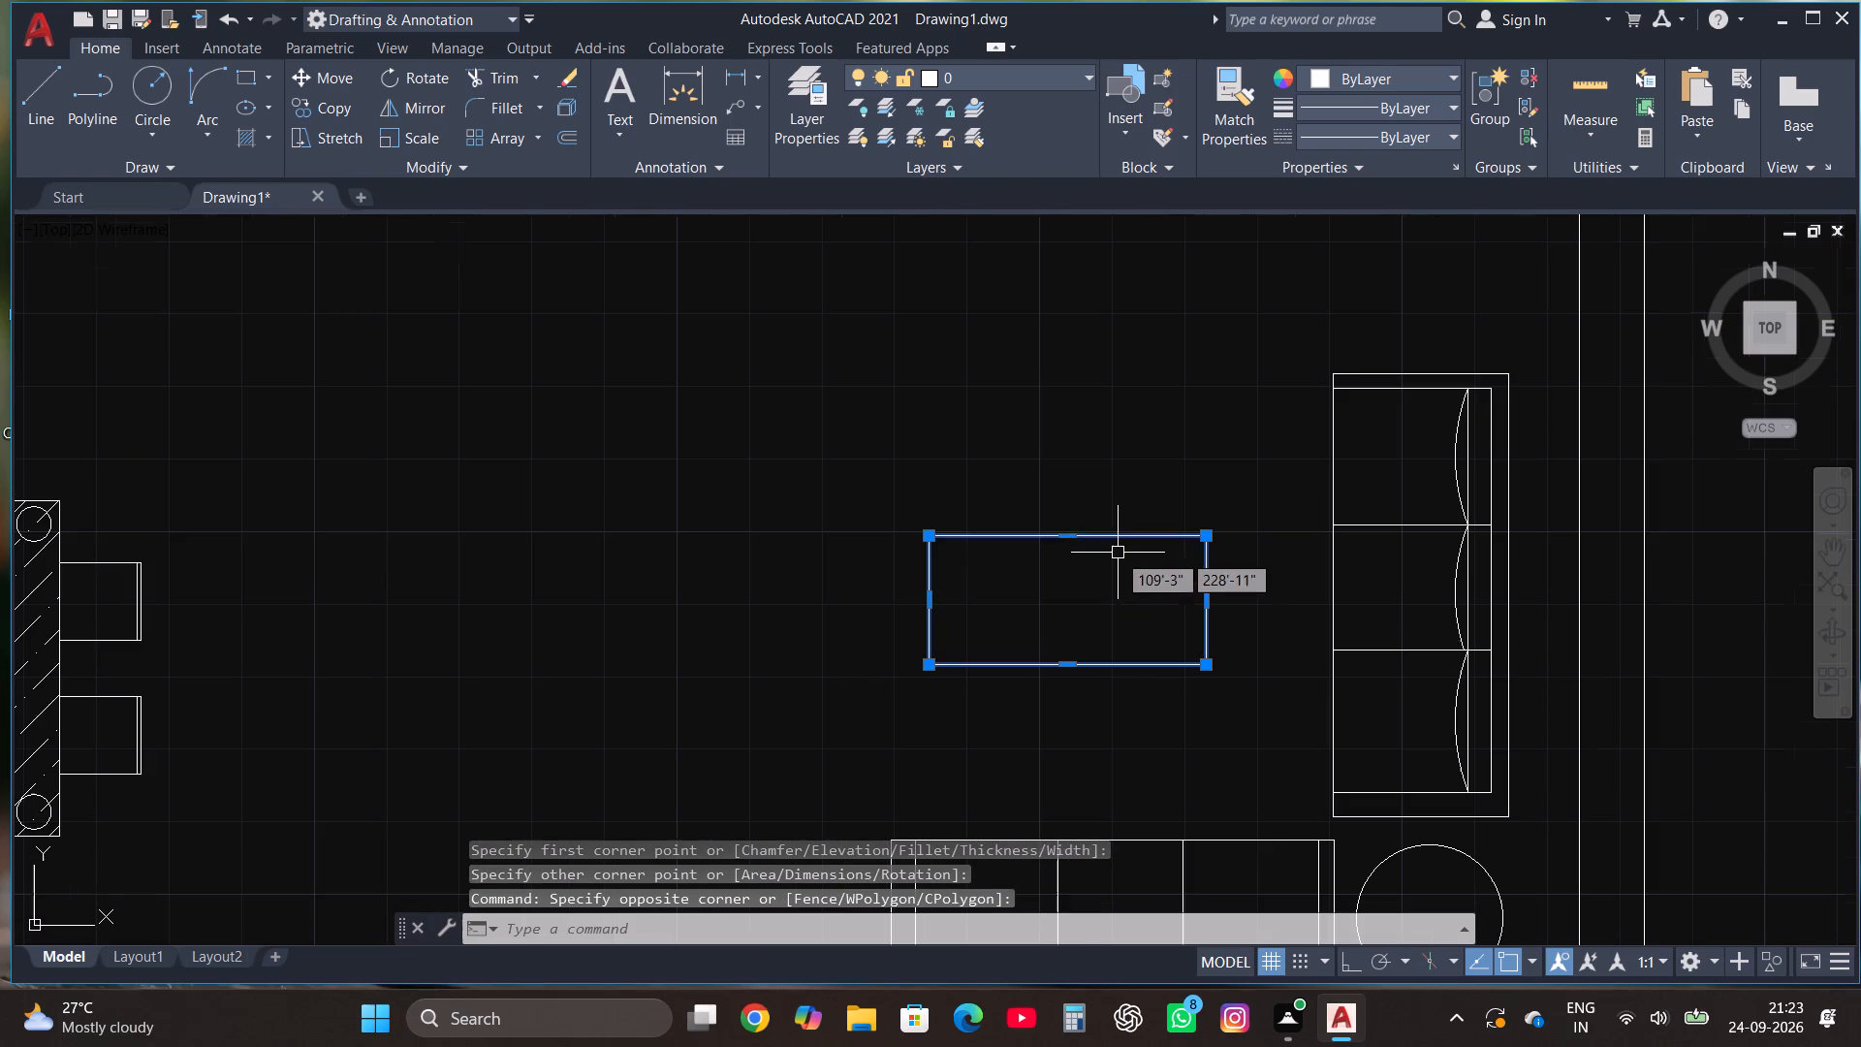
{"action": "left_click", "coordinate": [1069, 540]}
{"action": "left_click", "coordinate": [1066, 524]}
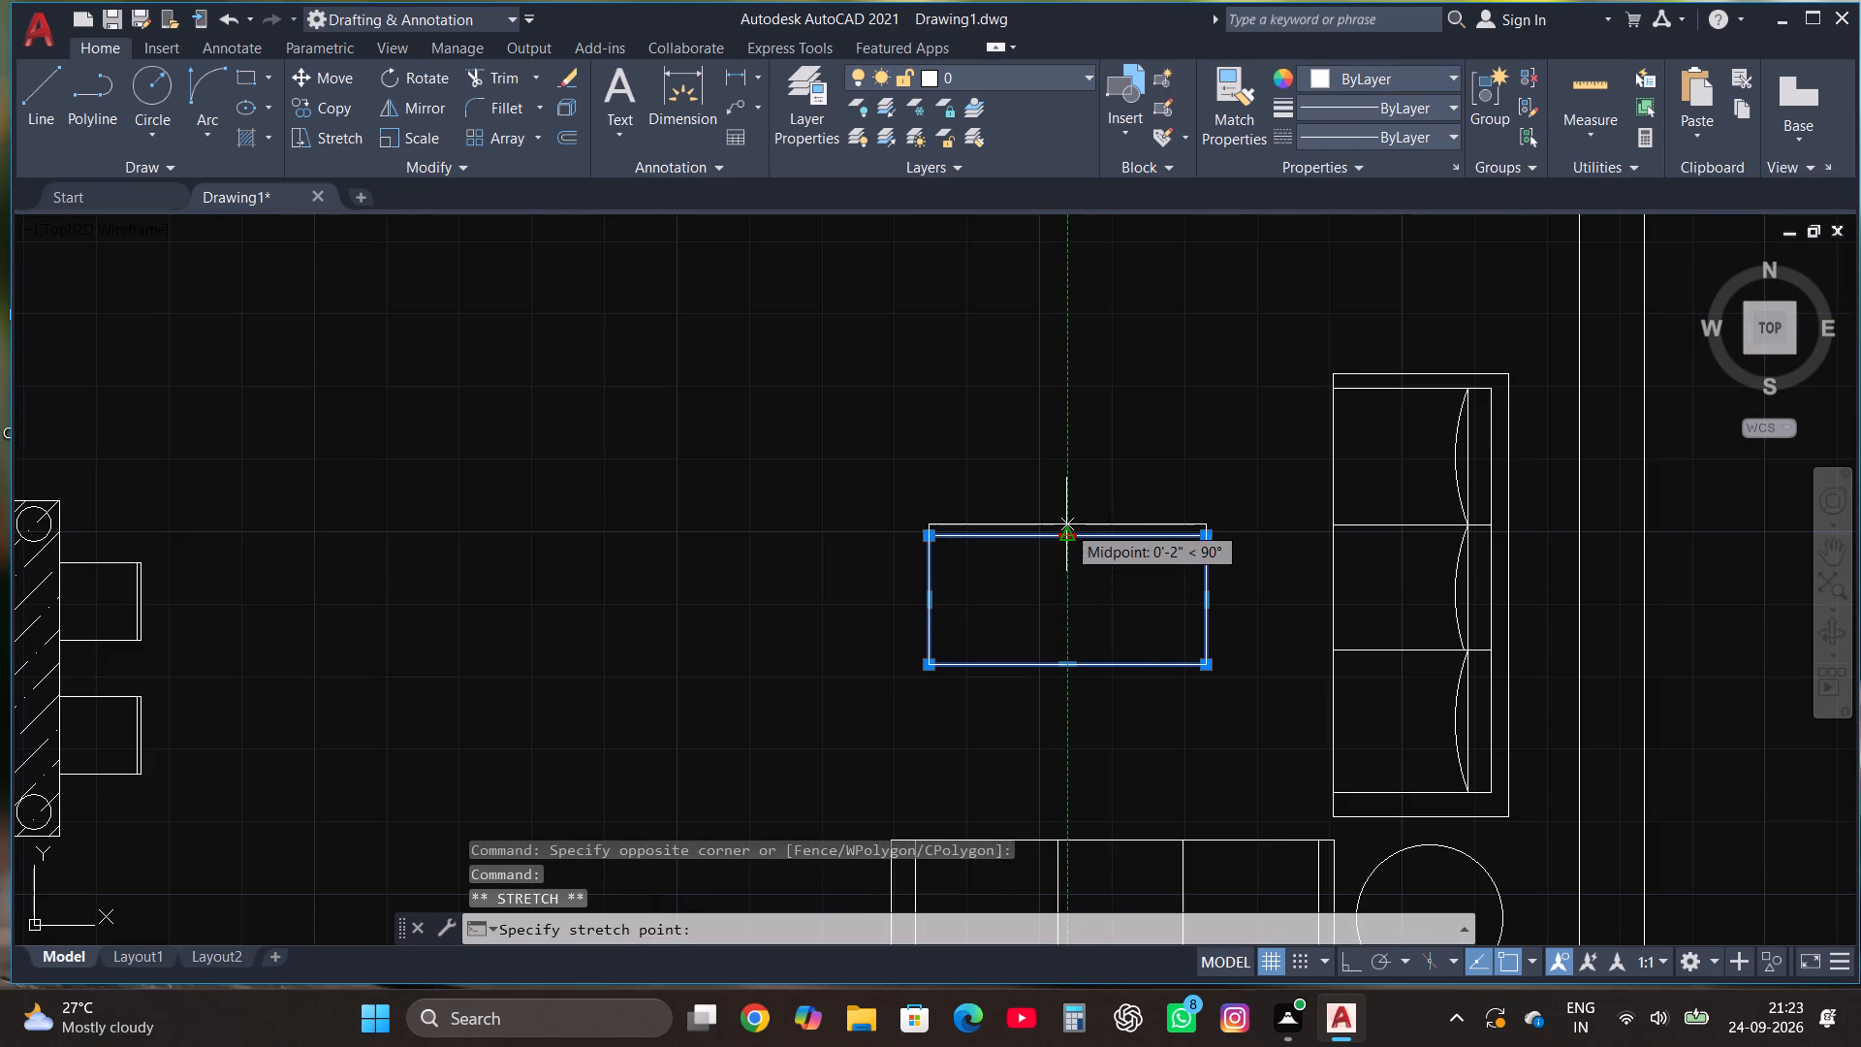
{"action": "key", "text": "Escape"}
With ortho on, draw a line 2' east along the partition above the staircase from the west wall, continuing about 7'-9" up past the small room's lower wall.
{"action": "scroll", "coordinate": [1155, 669], "scroll_direction": "down", "scroll_amount": 2}
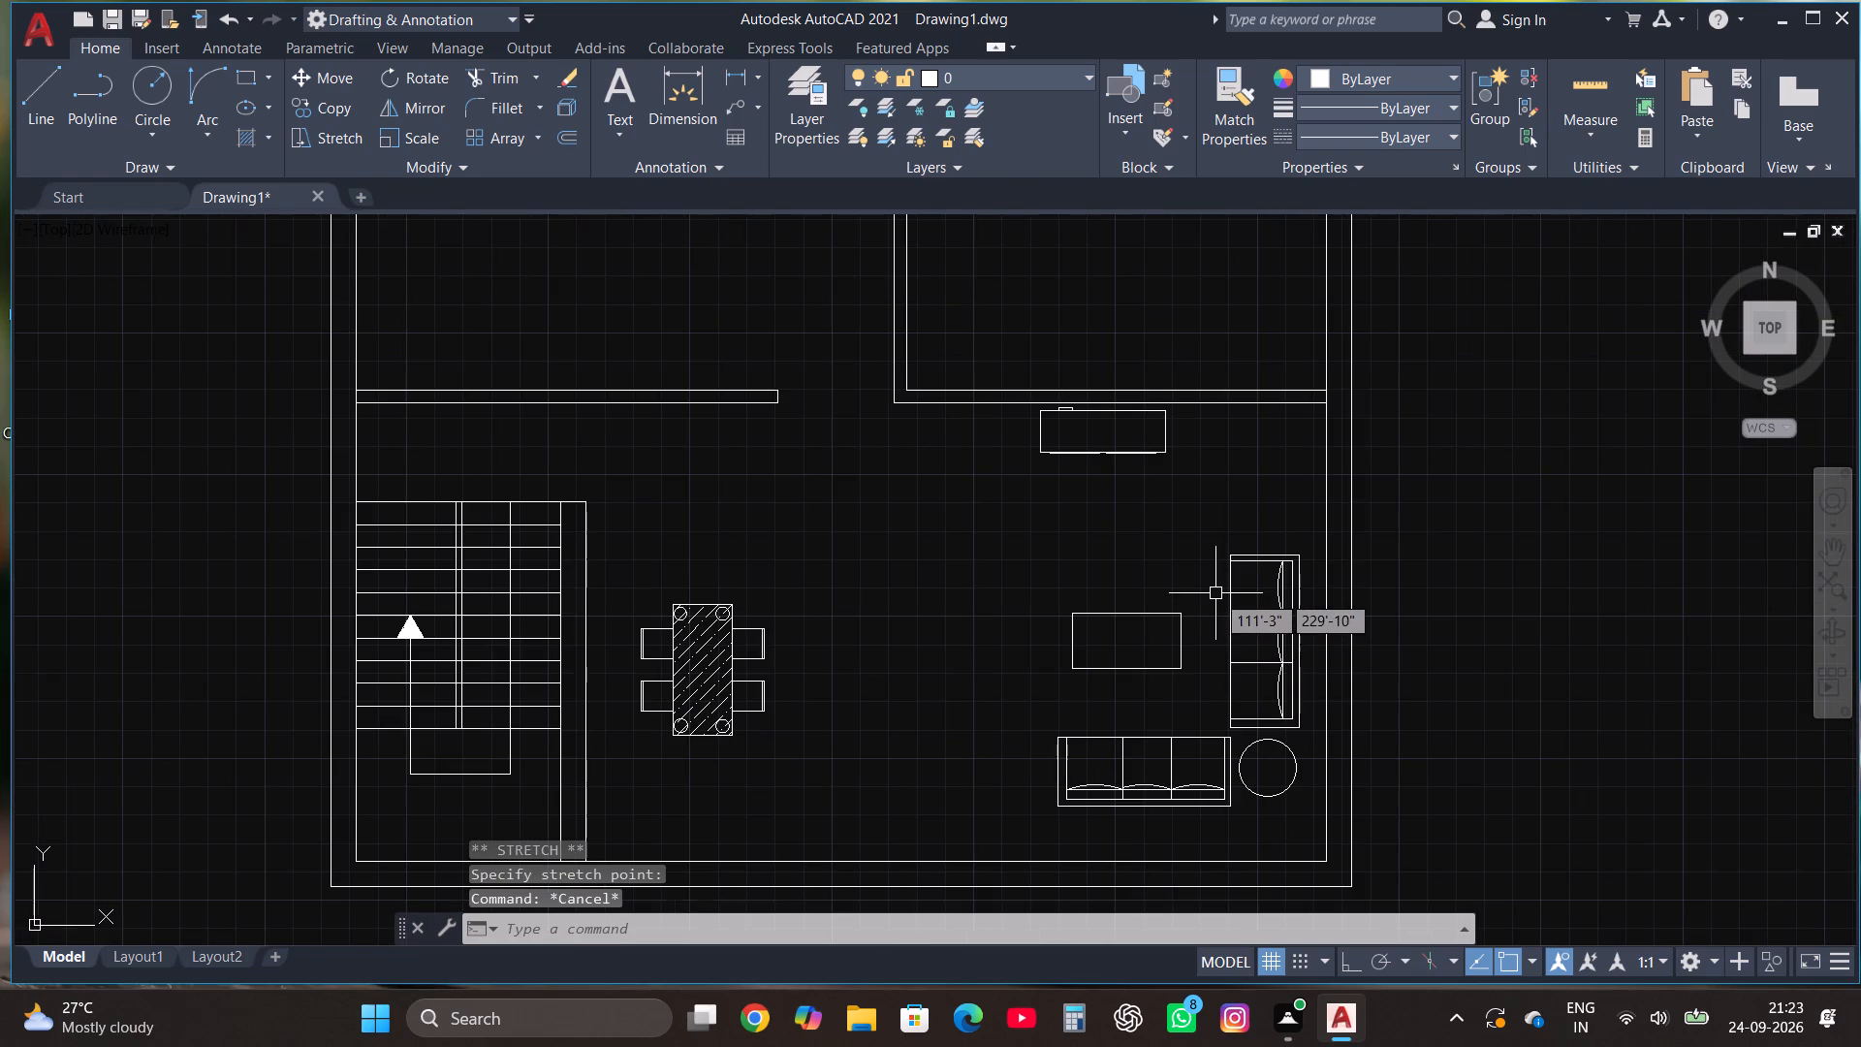
{"action": "scroll", "coordinate": [1307, 646], "scroll_direction": "down", "scroll_amount": 1}
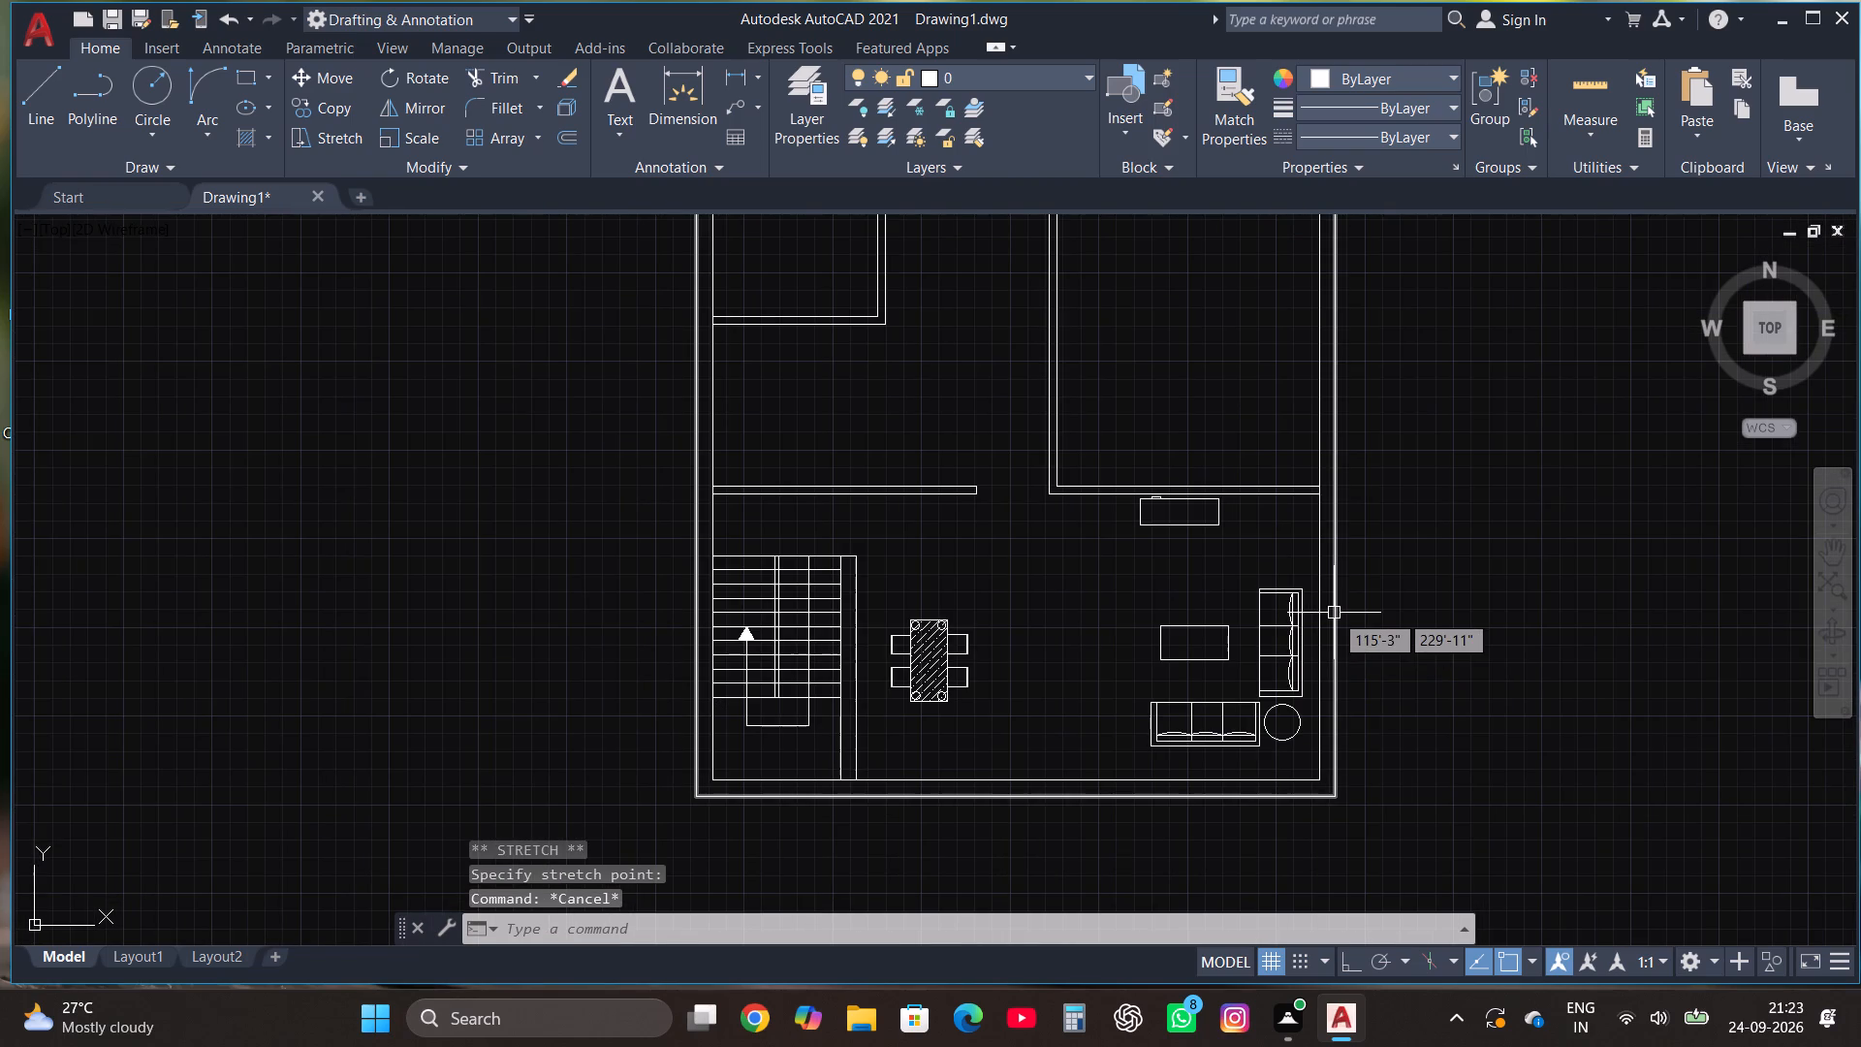
{"action": "scroll", "coordinate": [1309, 650], "scroll_direction": "down", "scroll_amount": 2}
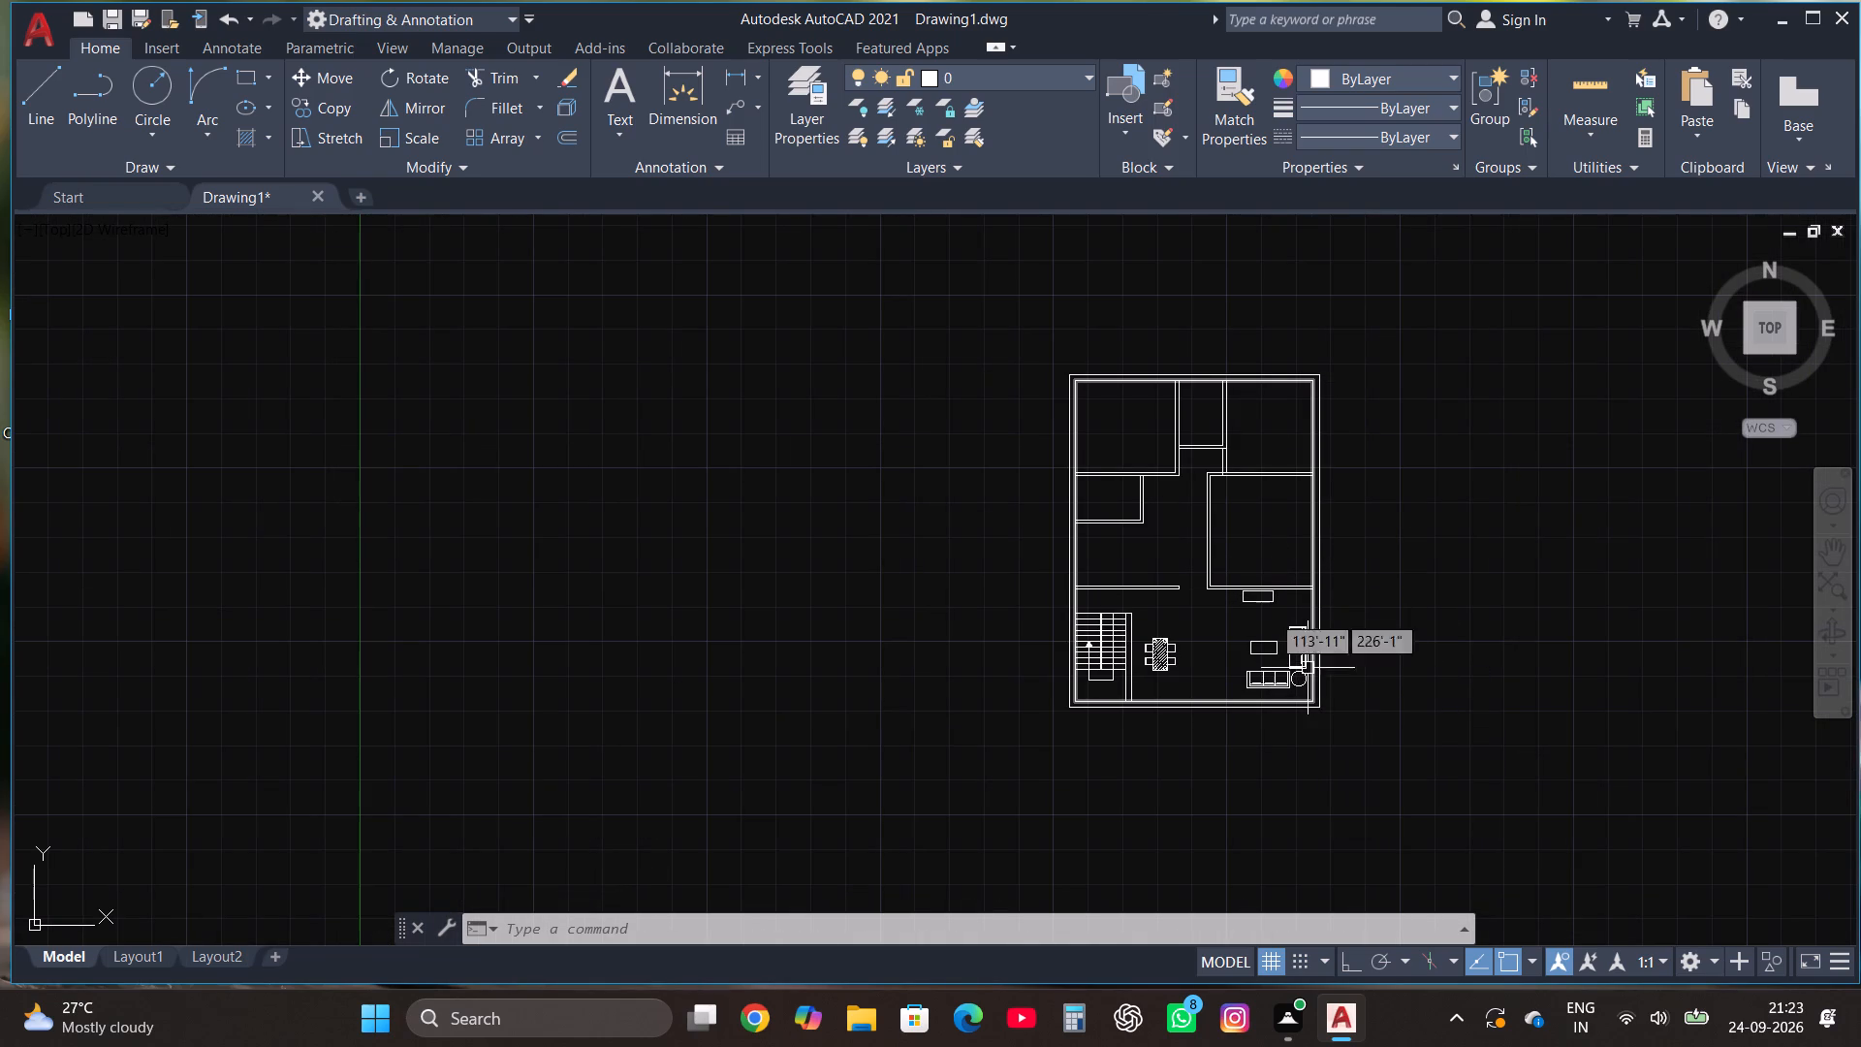
{"action": "scroll", "coordinate": [1136, 564], "scroll_direction": "up", "scroll_amount": 2}
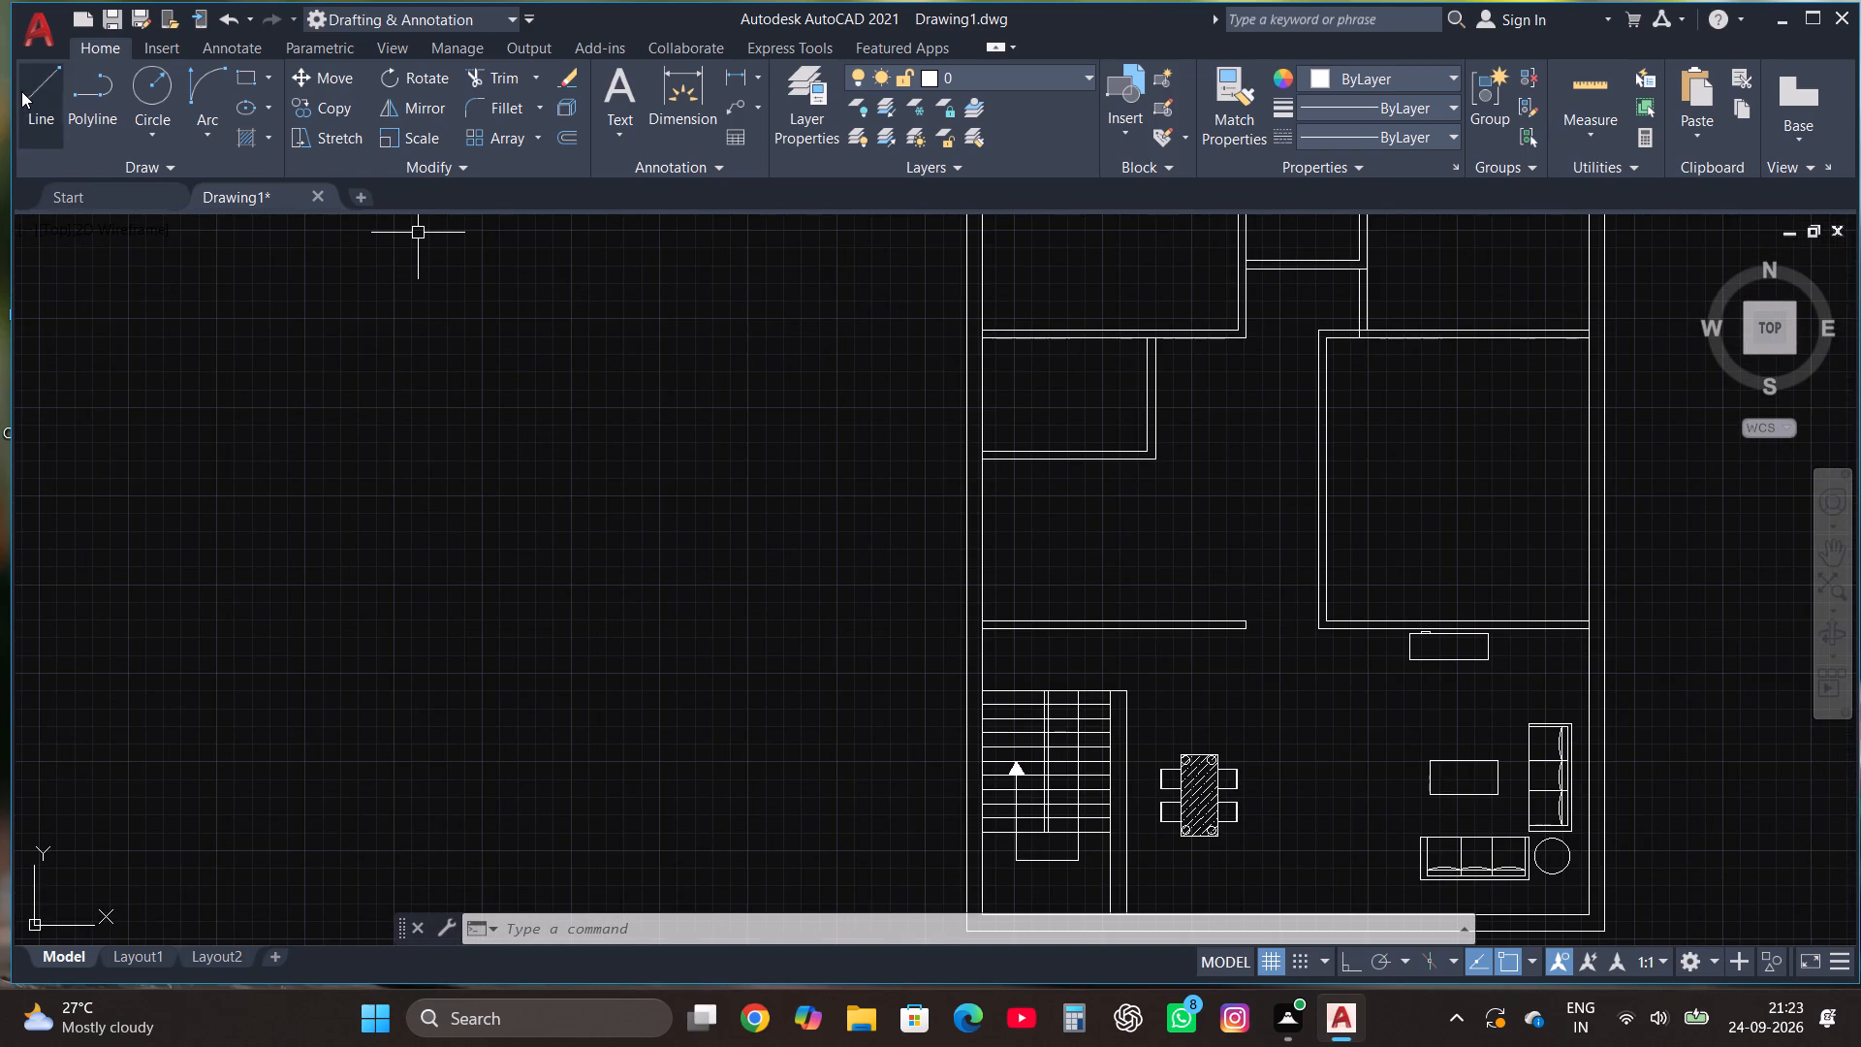
{"action": "left_click", "coordinate": [23, 91]}
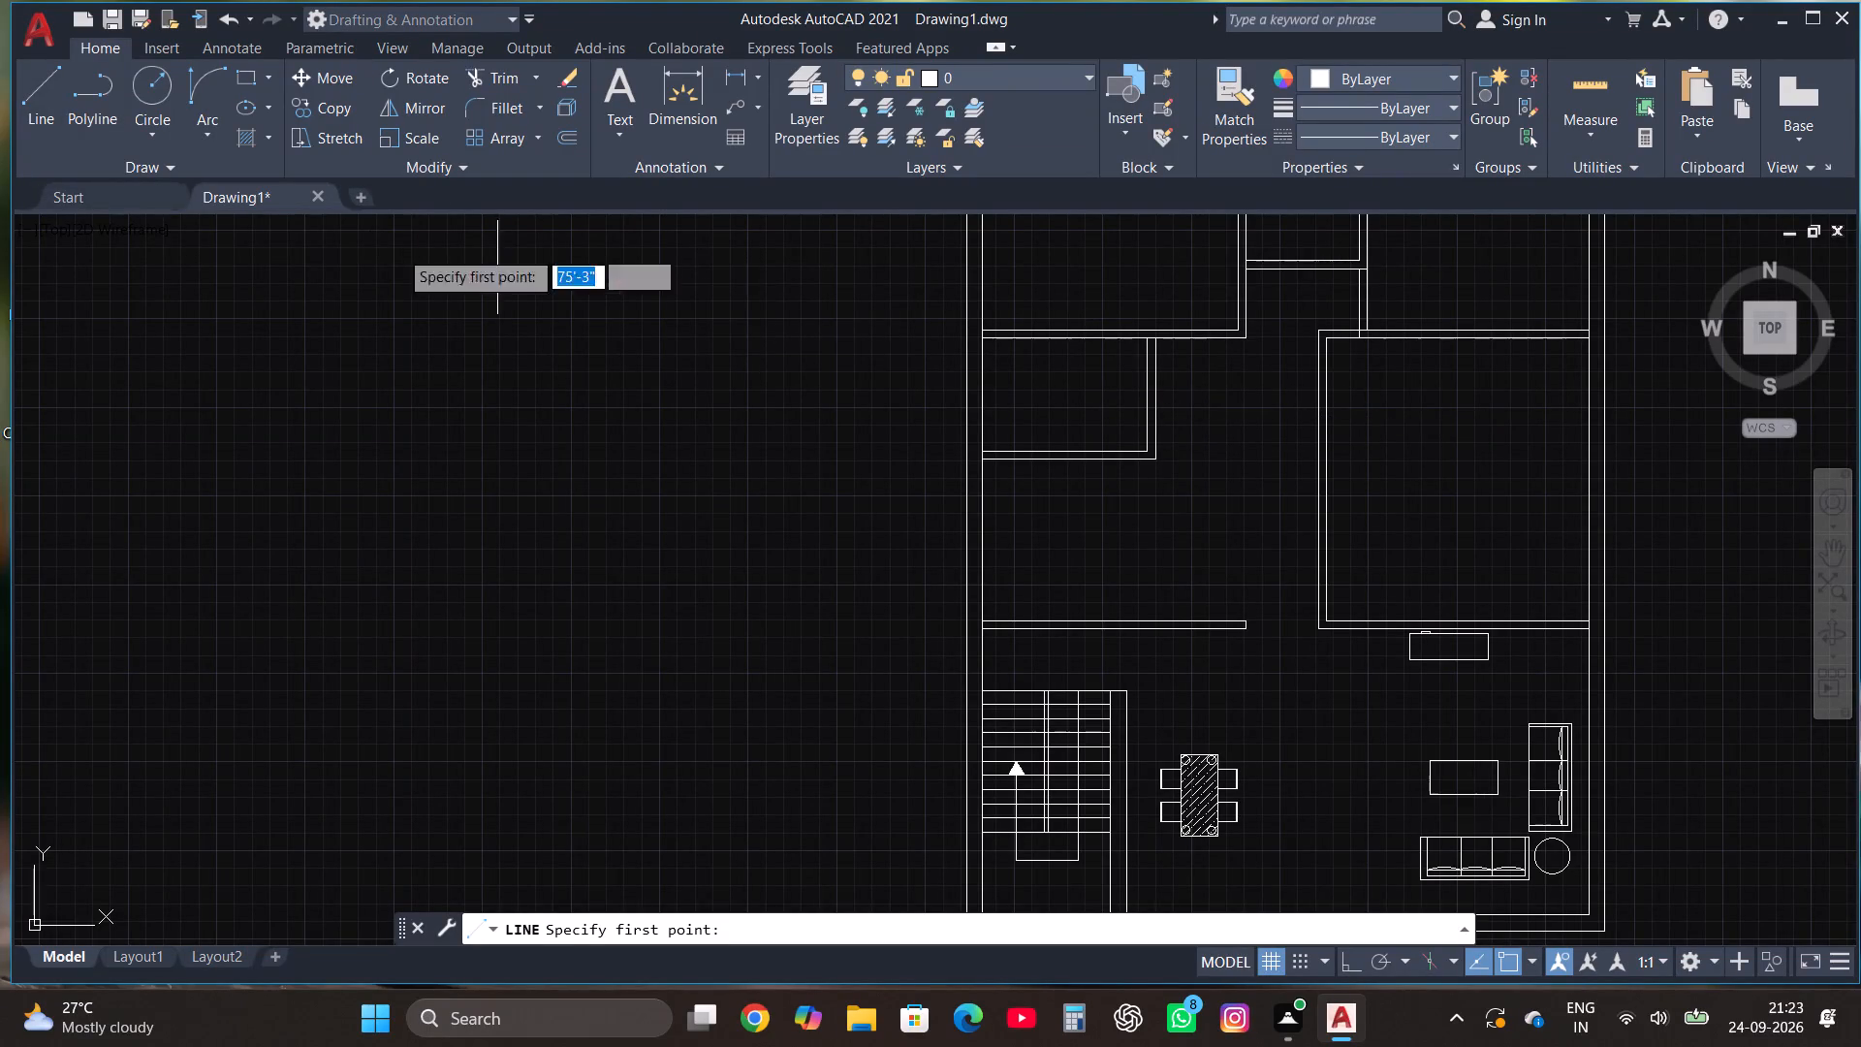
{"action": "scroll", "coordinate": [1017, 618], "scroll_direction": "up", "scroll_amount": 3}
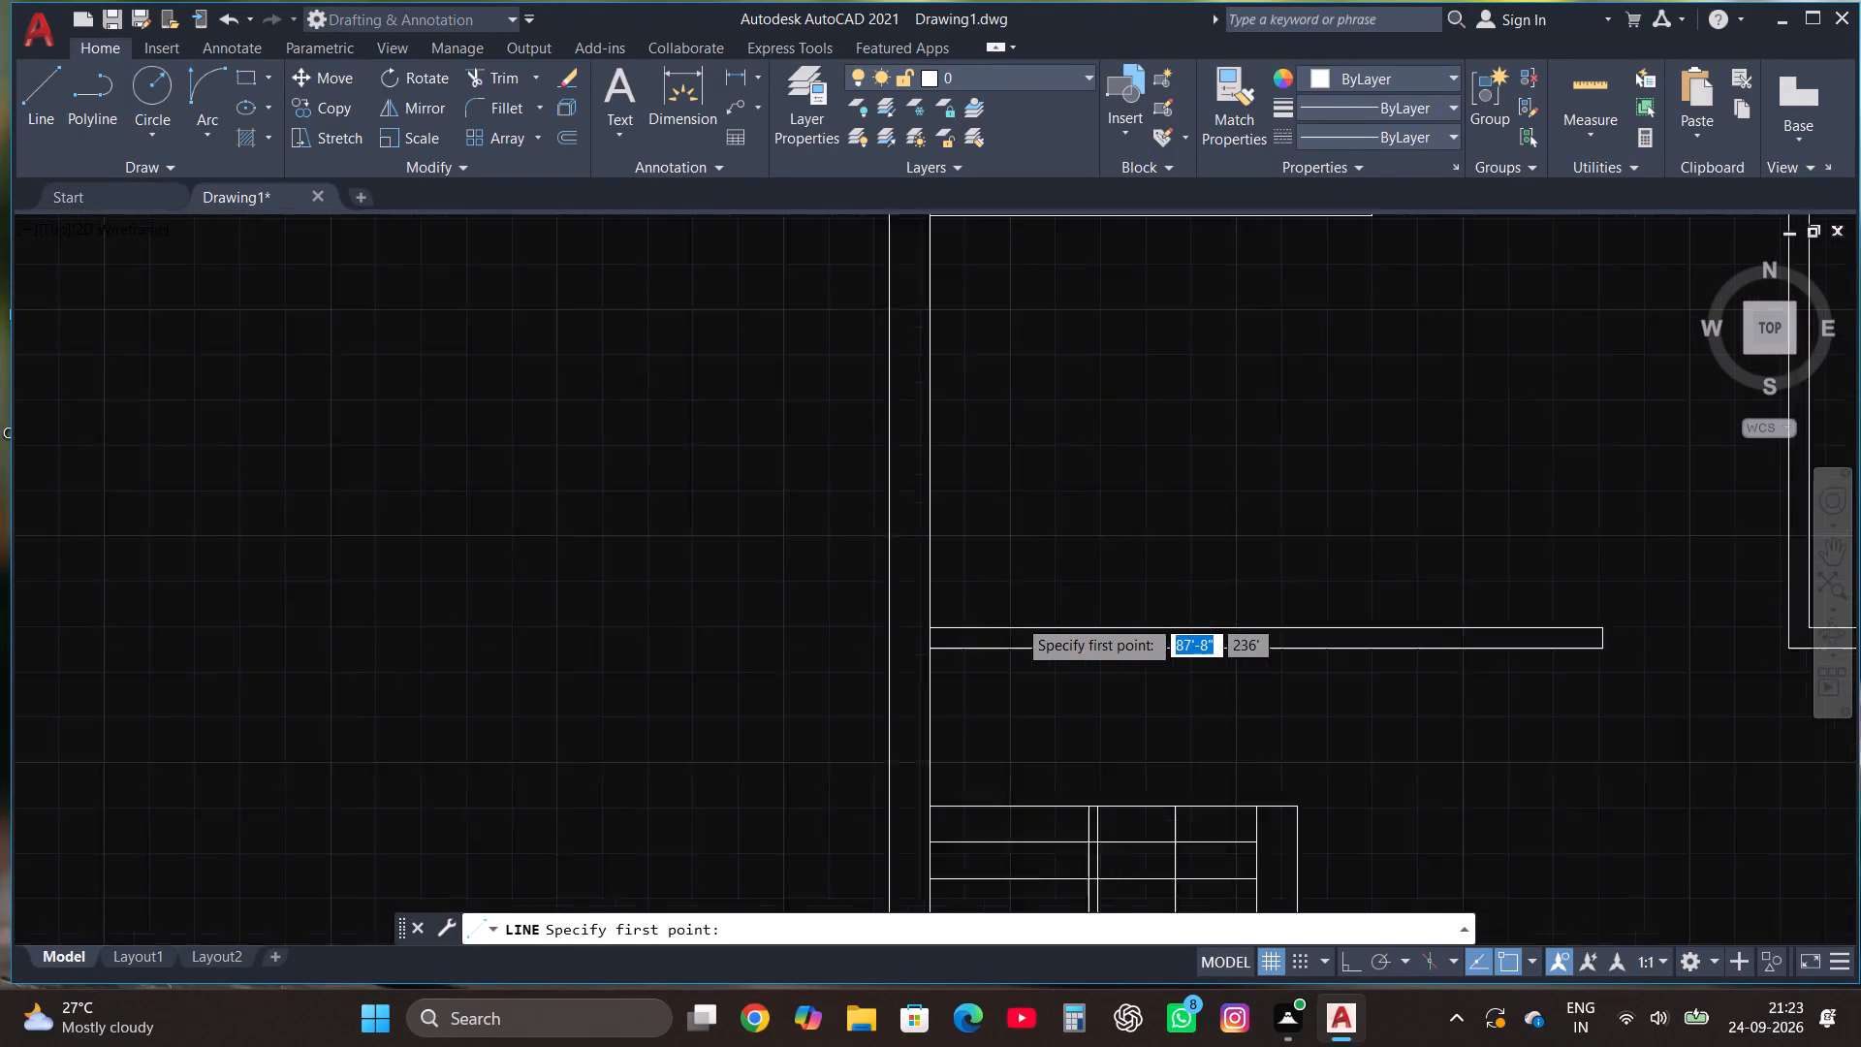
{"action": "left_click", "coordinate": [881, 629]}
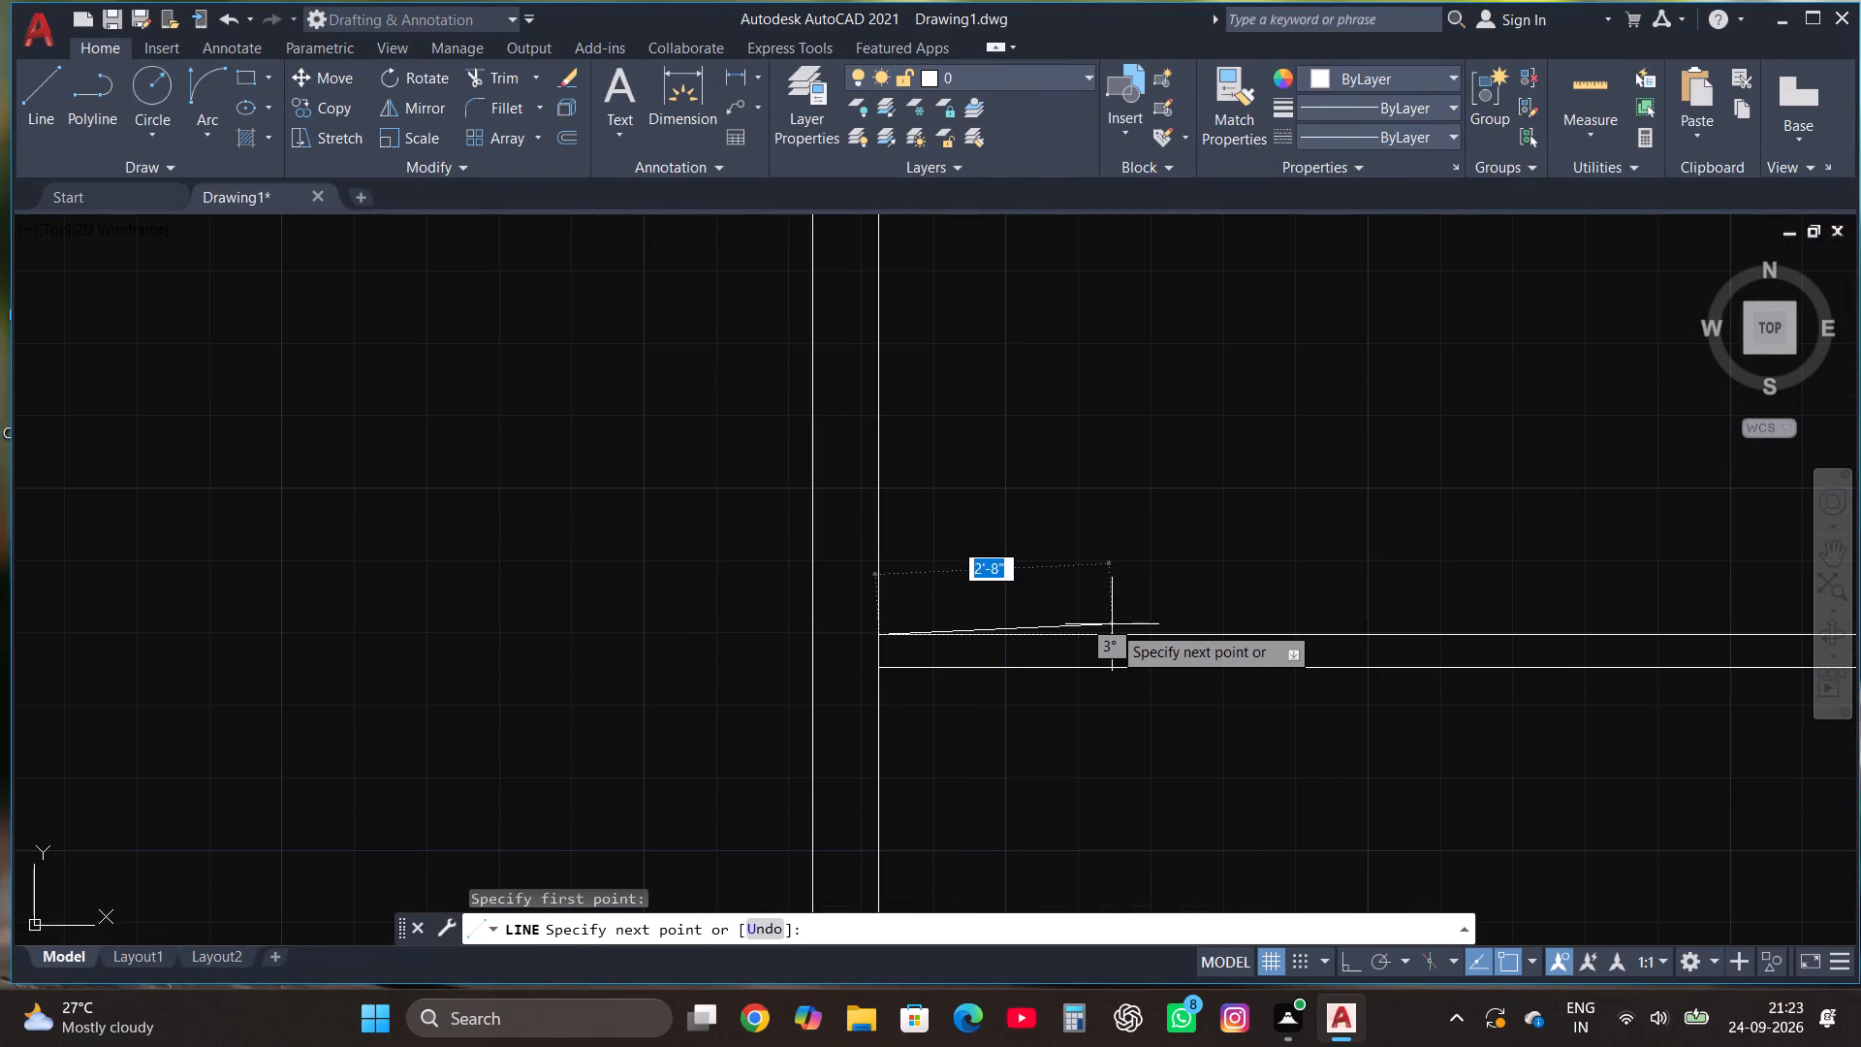
{"action": "key", "text": "F8"}
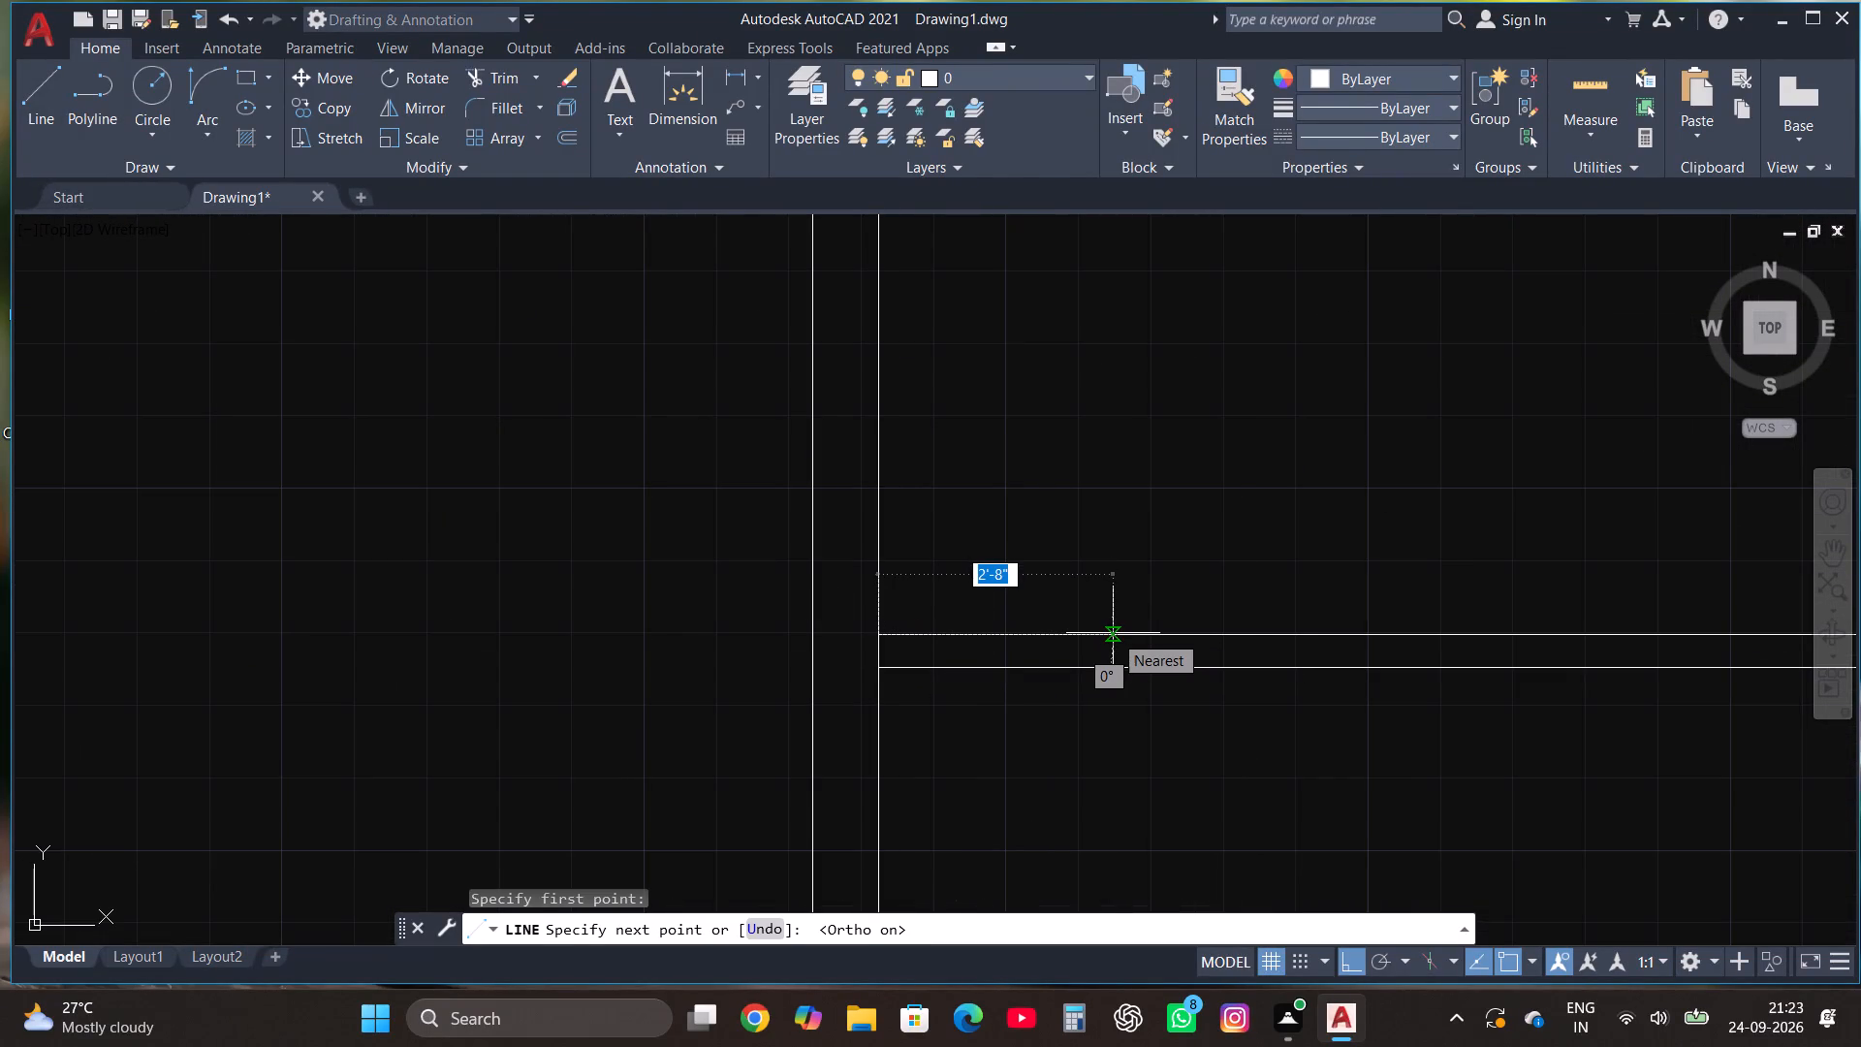
{"action": "type", "text": "2'"}
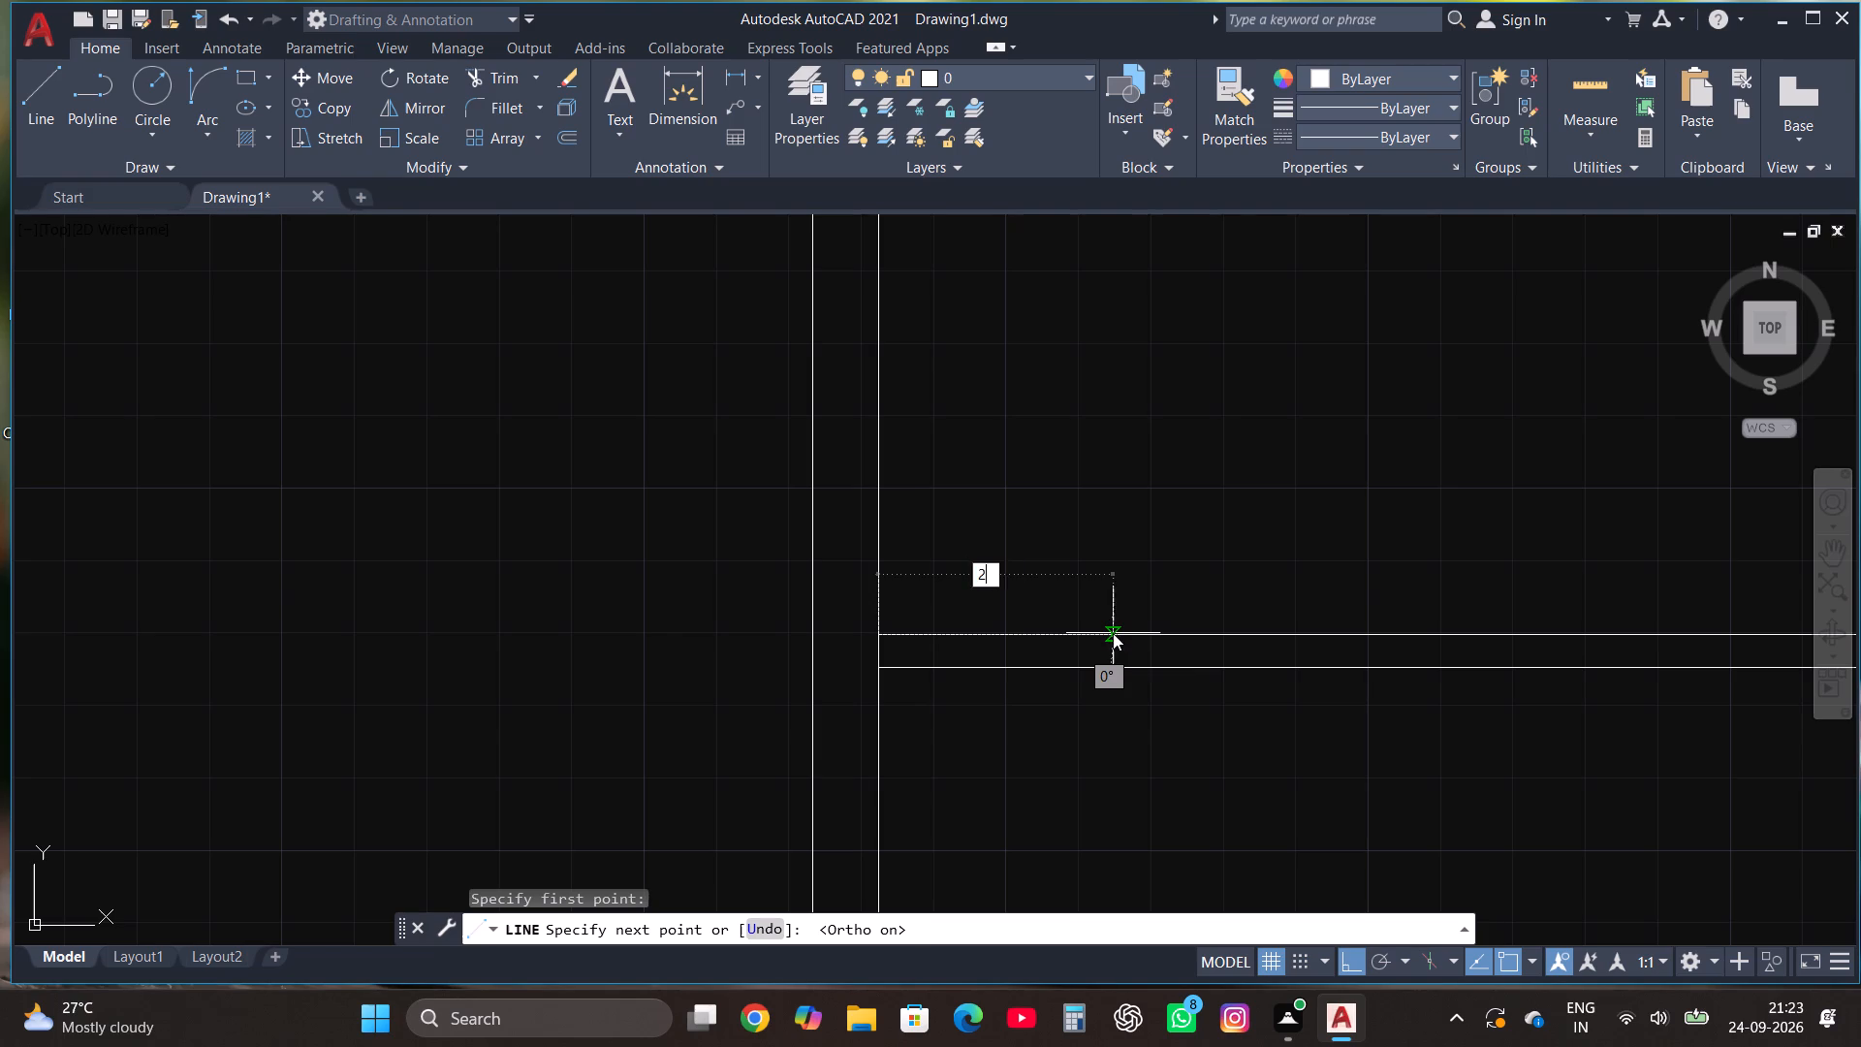
{"action": "key", "text": "Return"}
{"action": "scroll", "coordinate": [1076, 851], "scroll_direction": "down", "scroll_amount": 2}
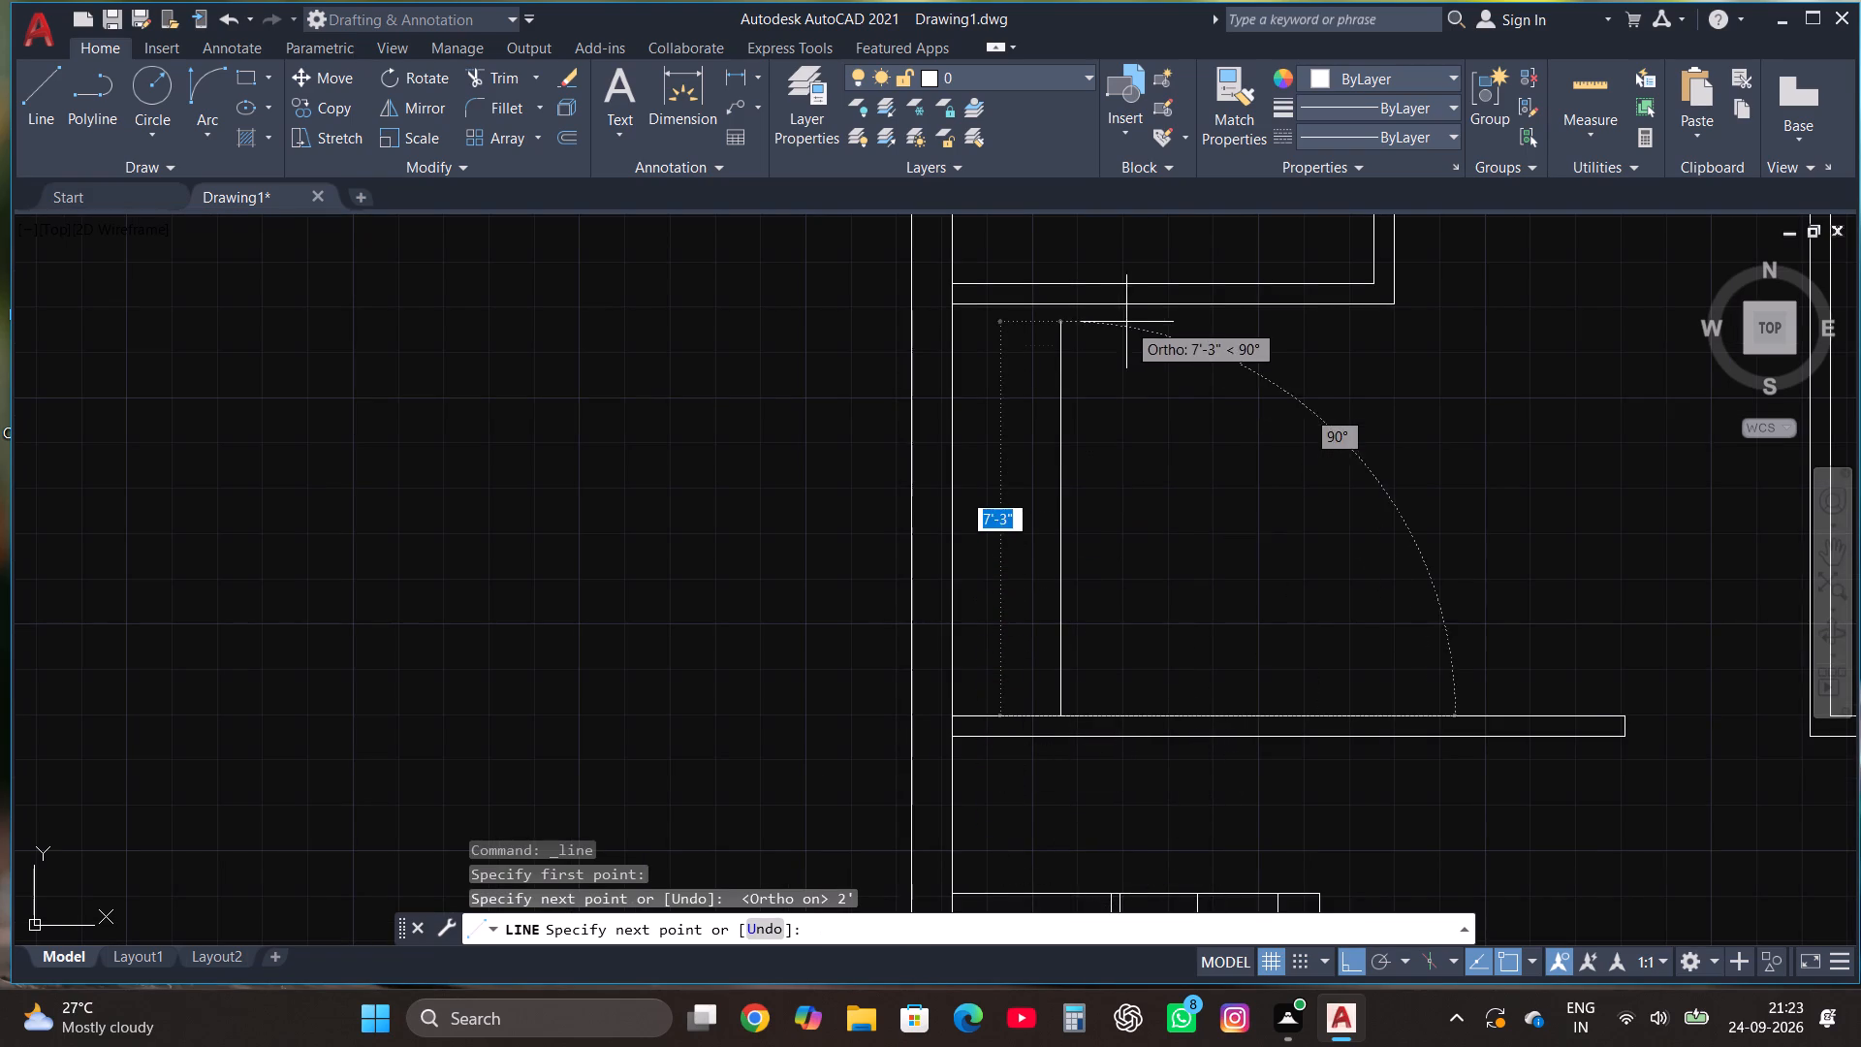
{"action": "scroll", "coordinate": [1108, 294], "scroll_direction": "up", "scroll_amount": 2}
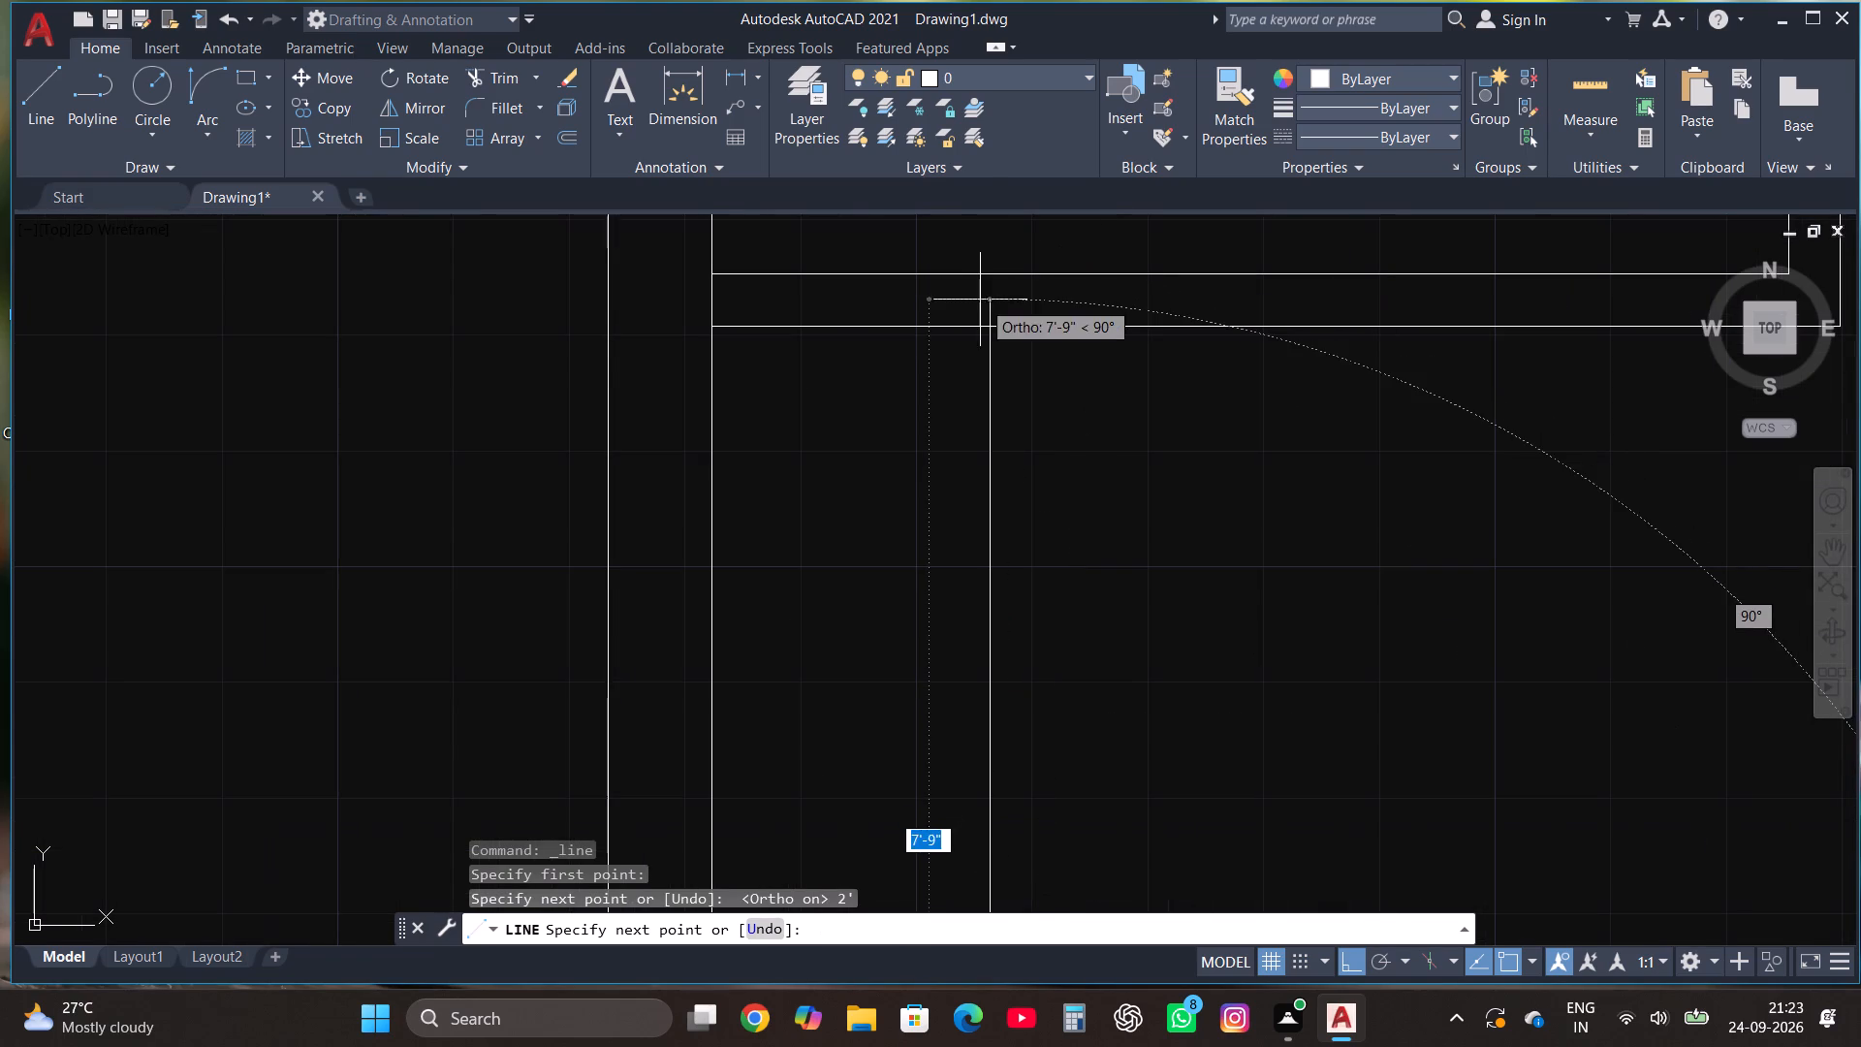
{"action": "left_click", "coordinate": [971, 300]}
Trim the vertical counter line's overshoot at the lower wall of the small room.
{"action": "left_click", "coordinate": [494, 80]}
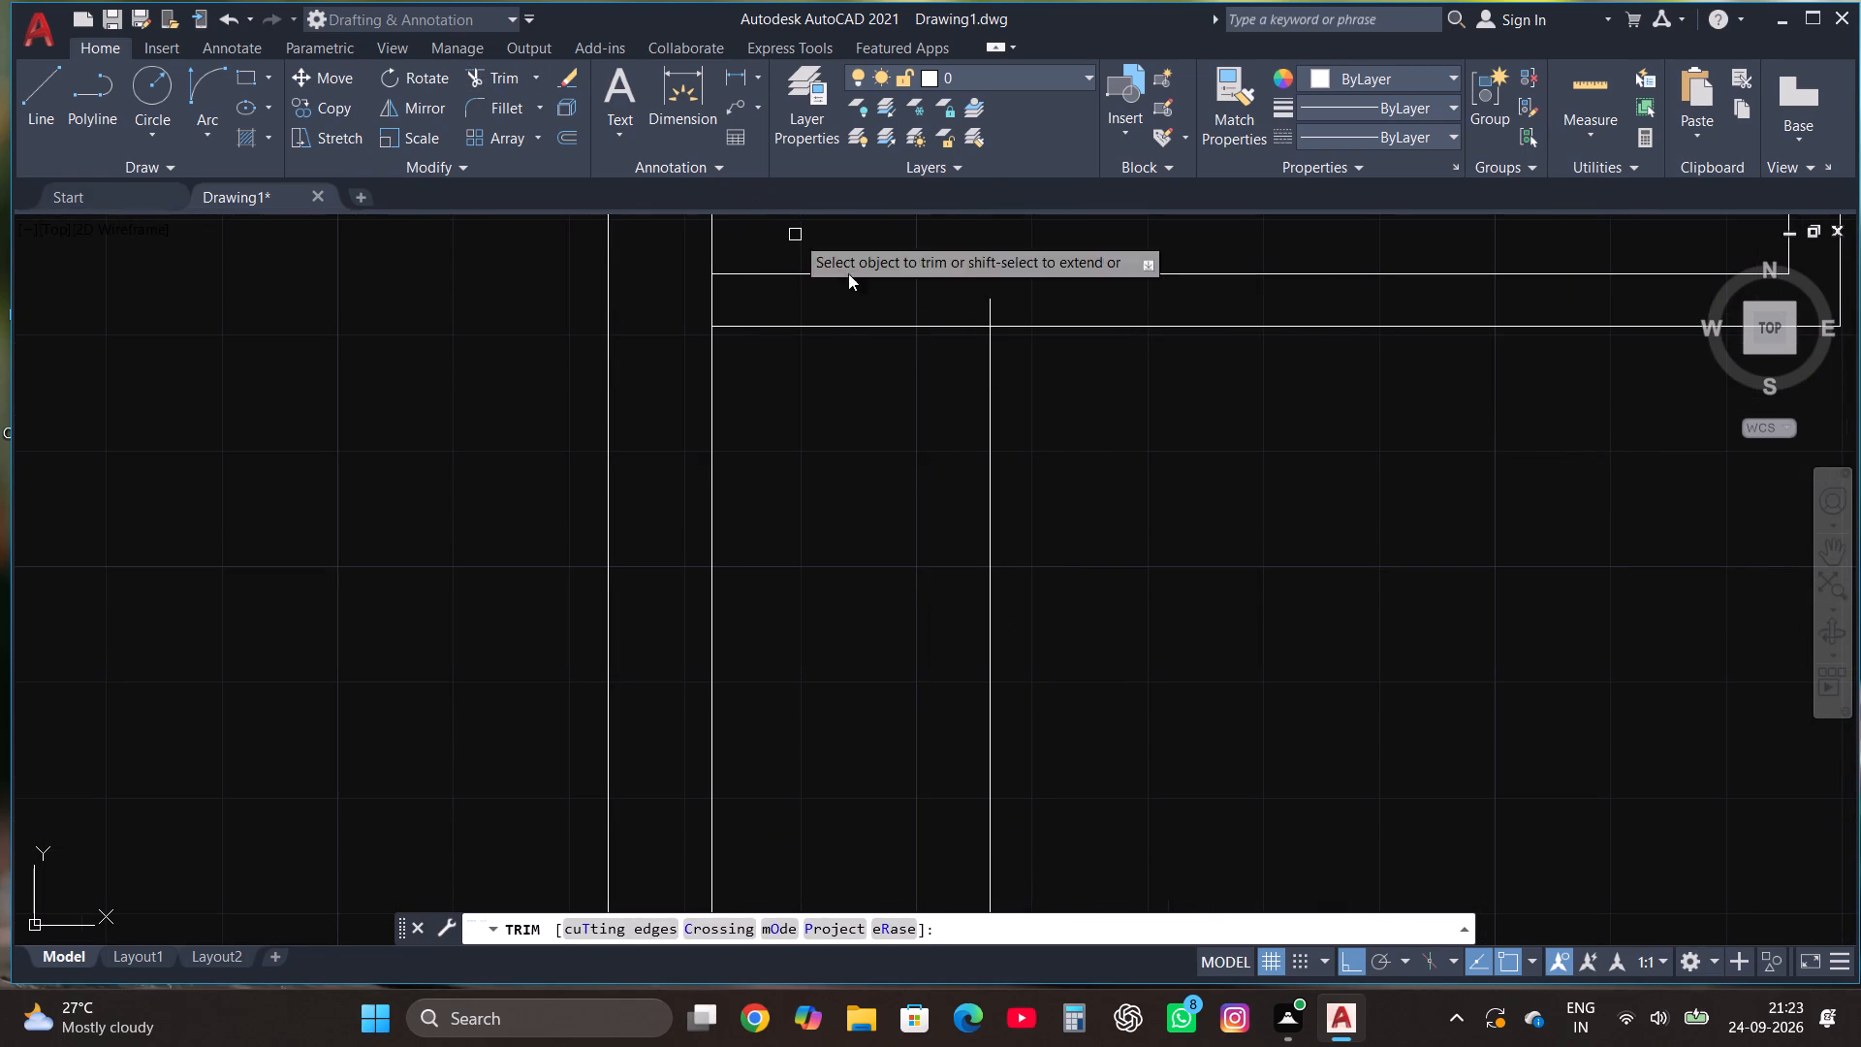
{"action": "left_click", "coordinate": [993, 301]}
{"action": "scroll", "coordinate": [992, 301], "scroll_direction": "down", "scroll_amount": 2}
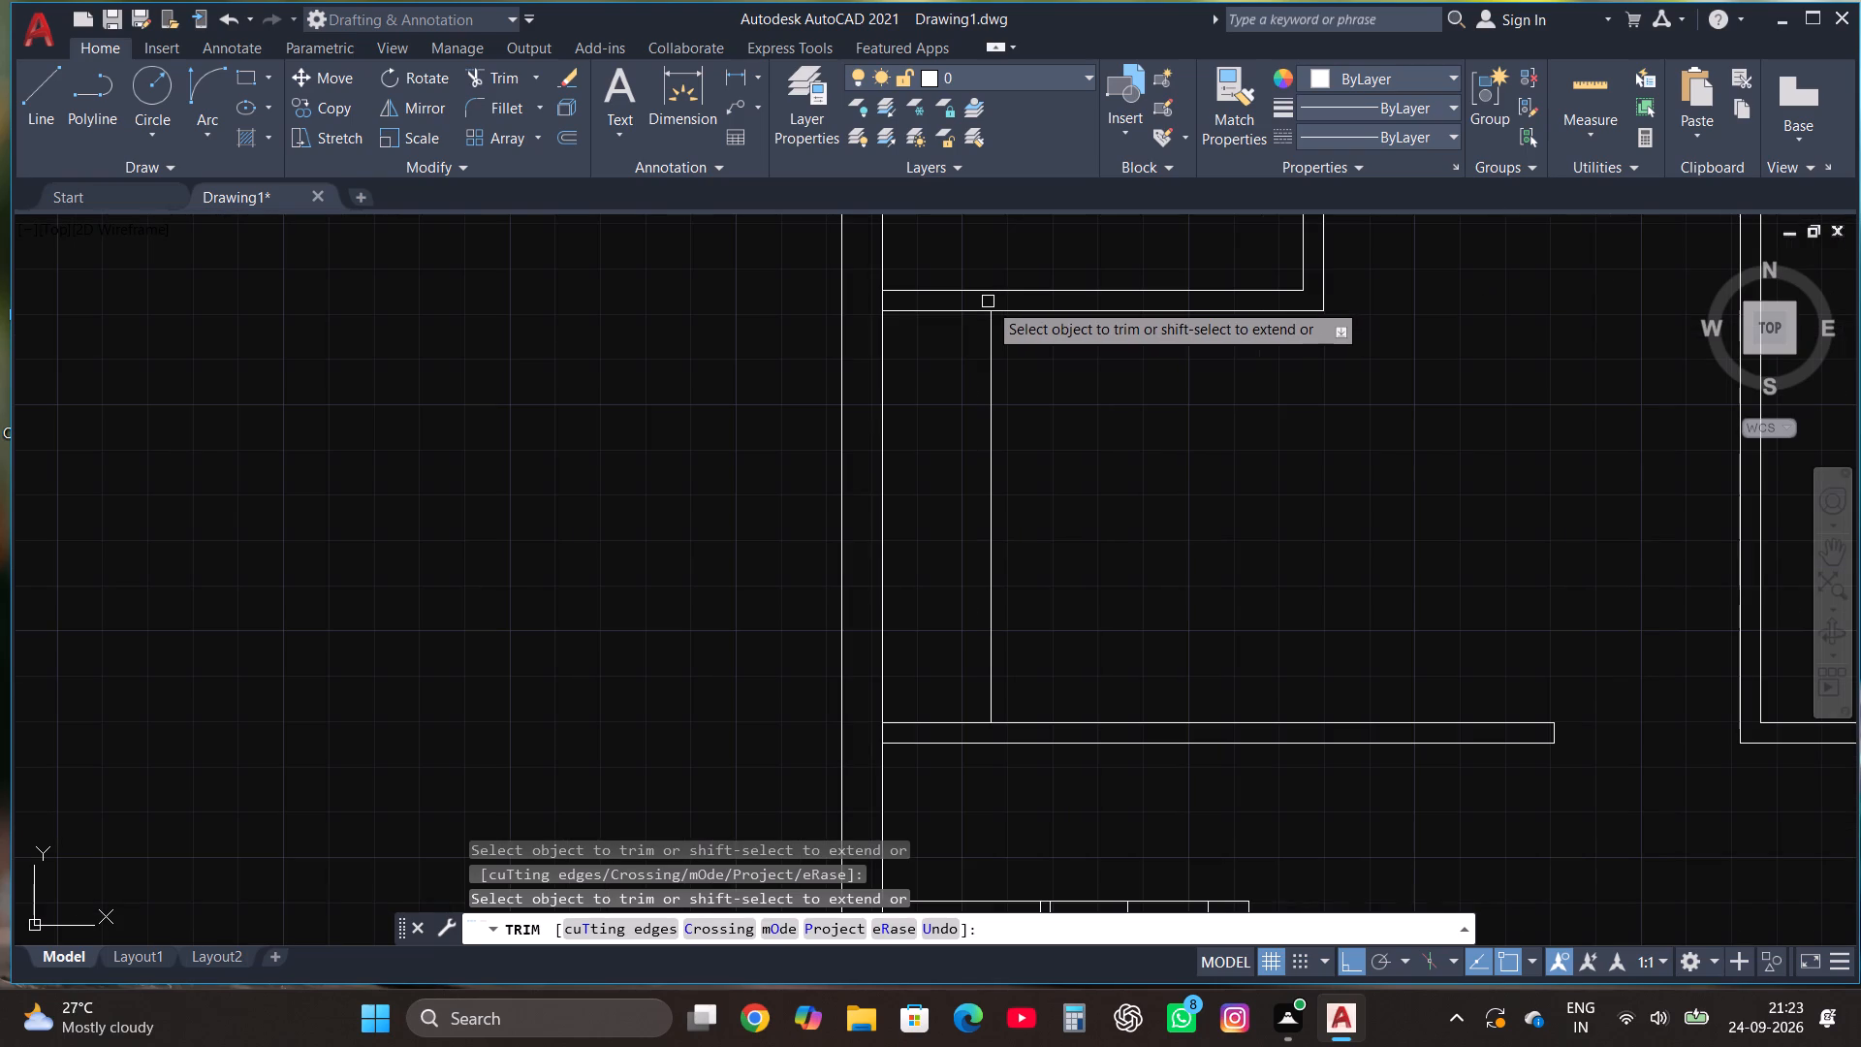
{"action": "key", "text": "Escape"}
Draw a line 2' up the west wall's inner face from the partition corner, continuing about 12'-5" east to the partition's free end.
{"action": "left_click", "coordinate": [39, 81]}
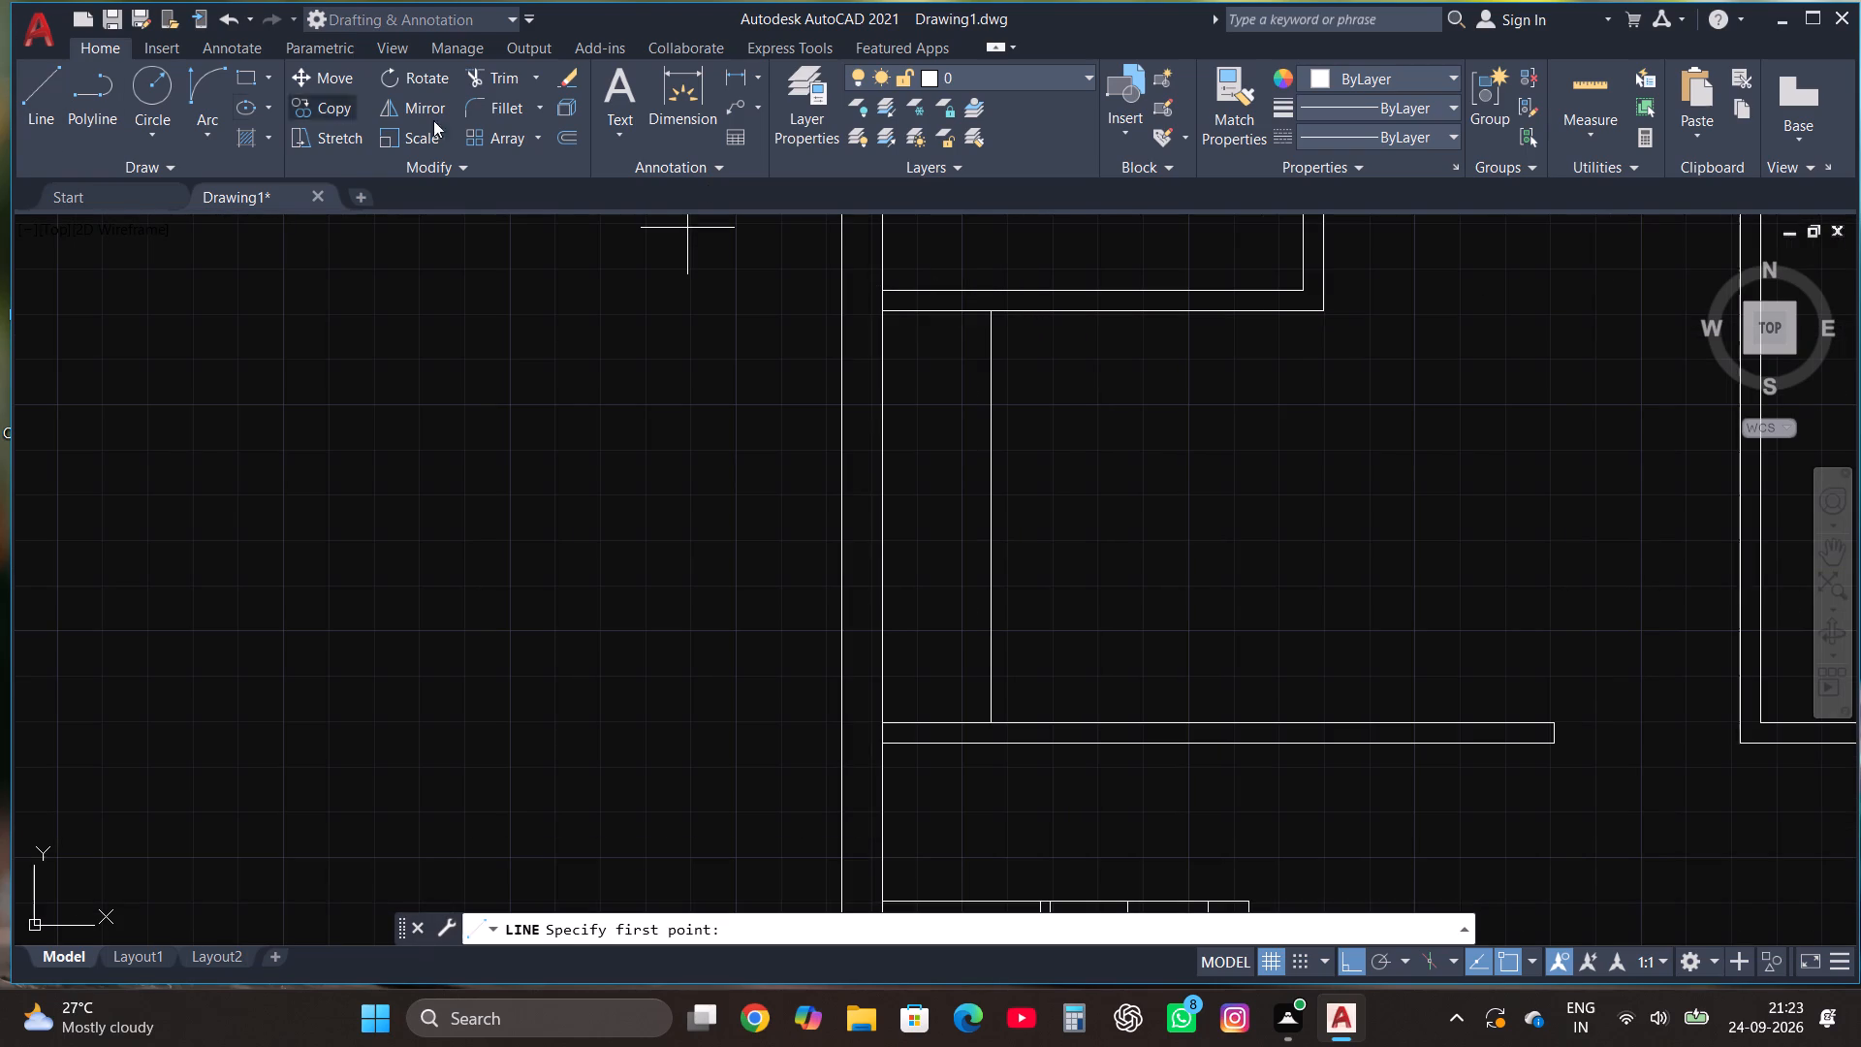
{"action": "scroll", "coordinate": [946, 673], "scroll_direction": "up", "scroll_amount": 1}
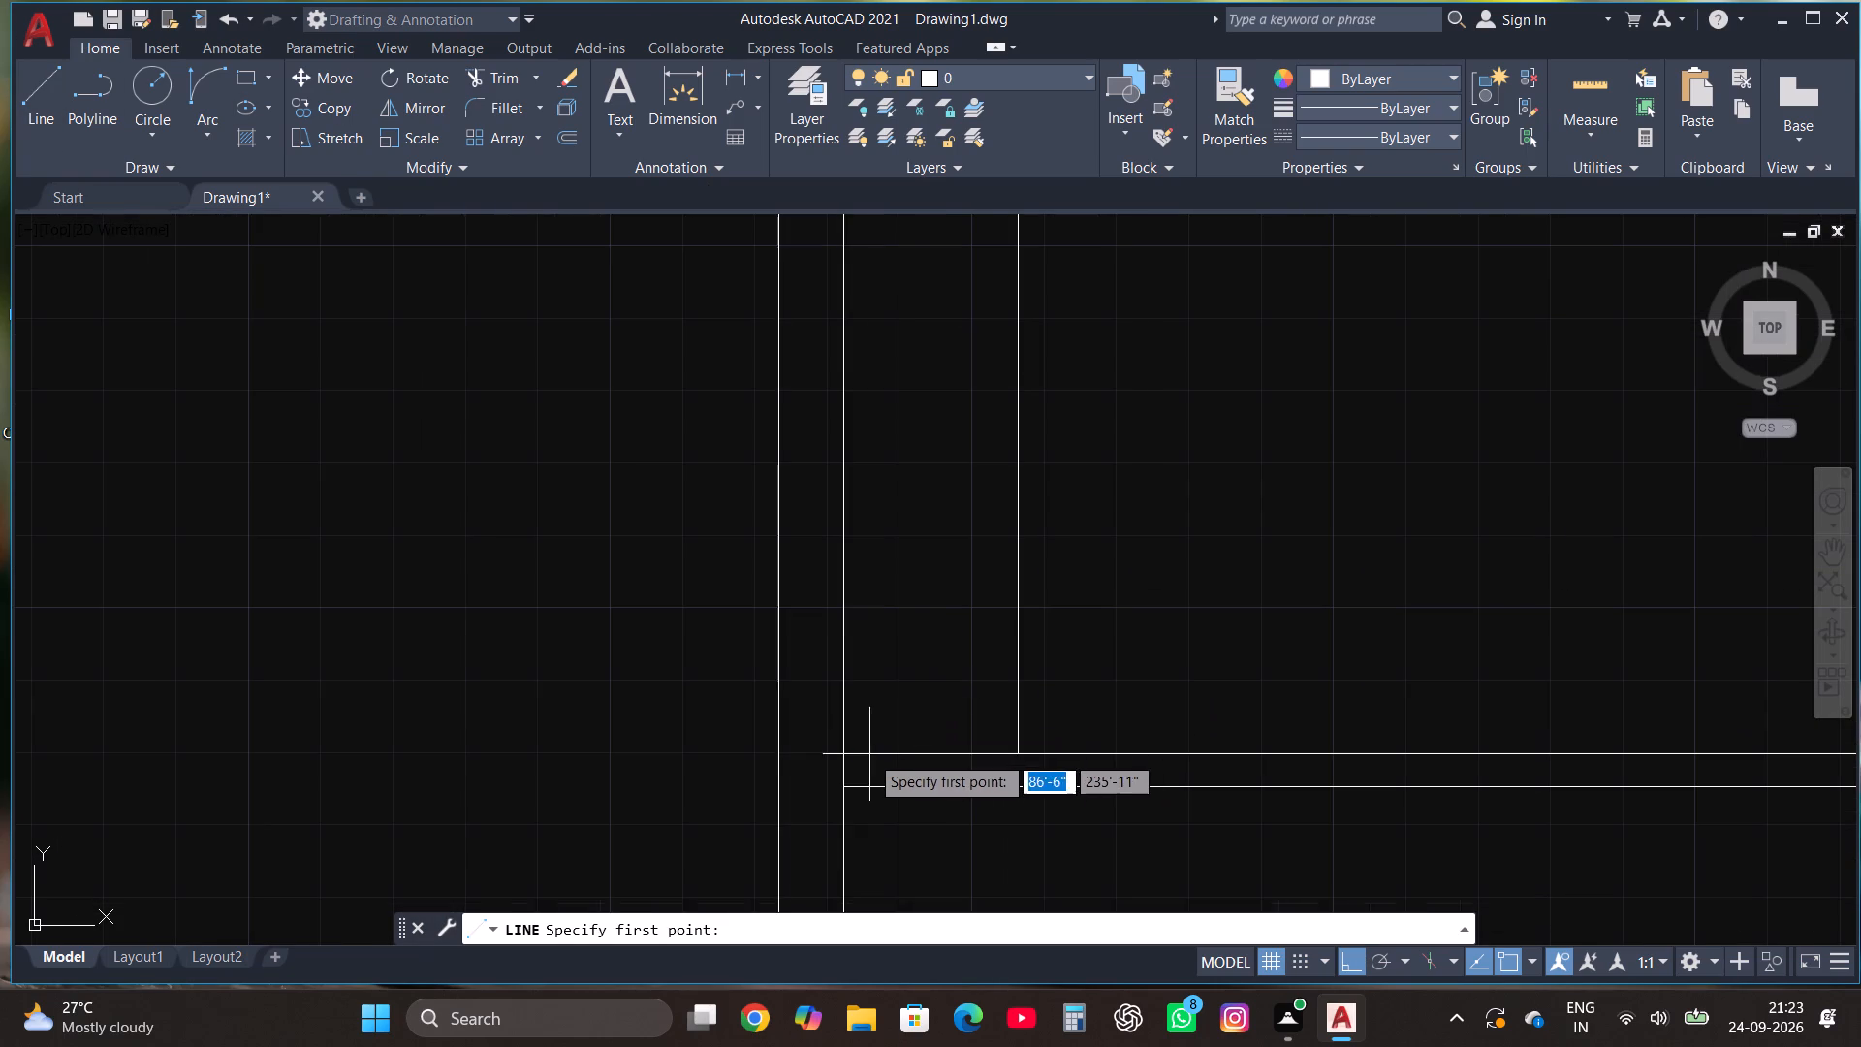
{"action": "left_click", "coordinate": [841, 752]}
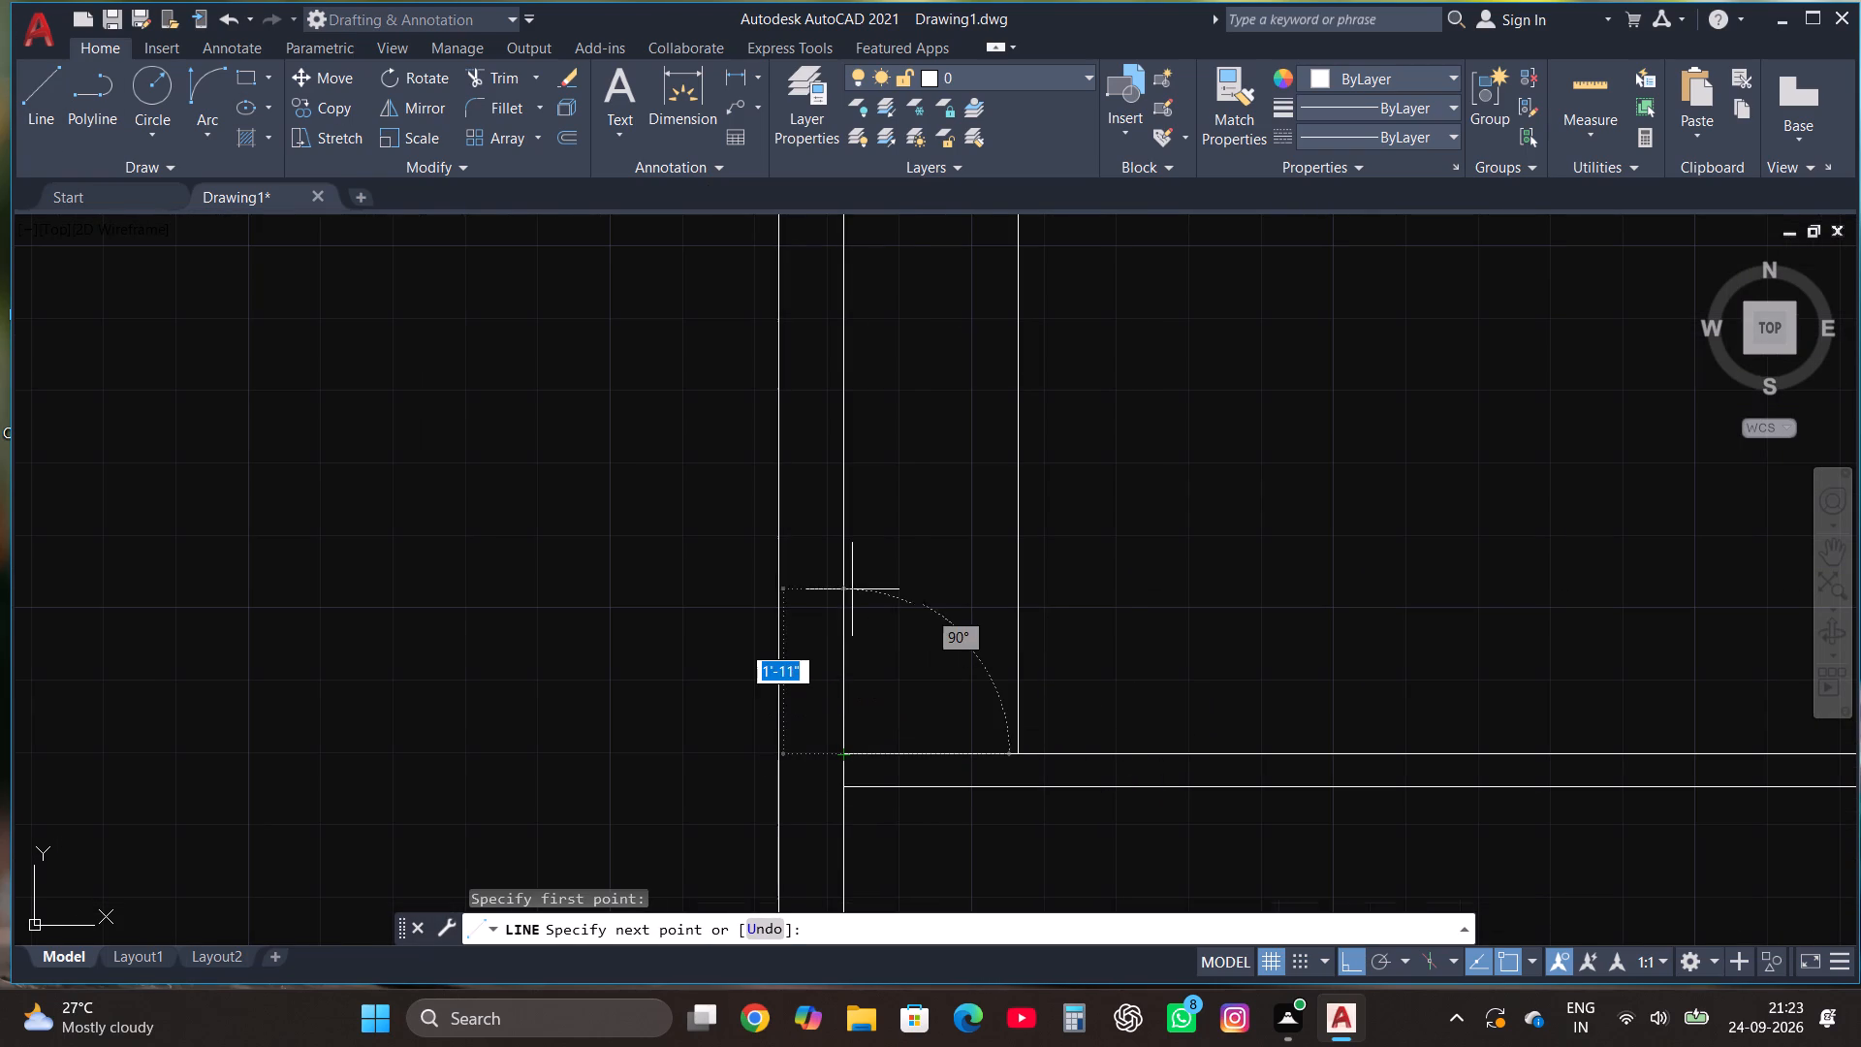
{"action": "type", "text": "2'"}
{"action": "key", "text": "Return"}
{"action": "scroll", "coordinate": [843, 557], "scroll_direction": "down", "scroll_amount": 3}
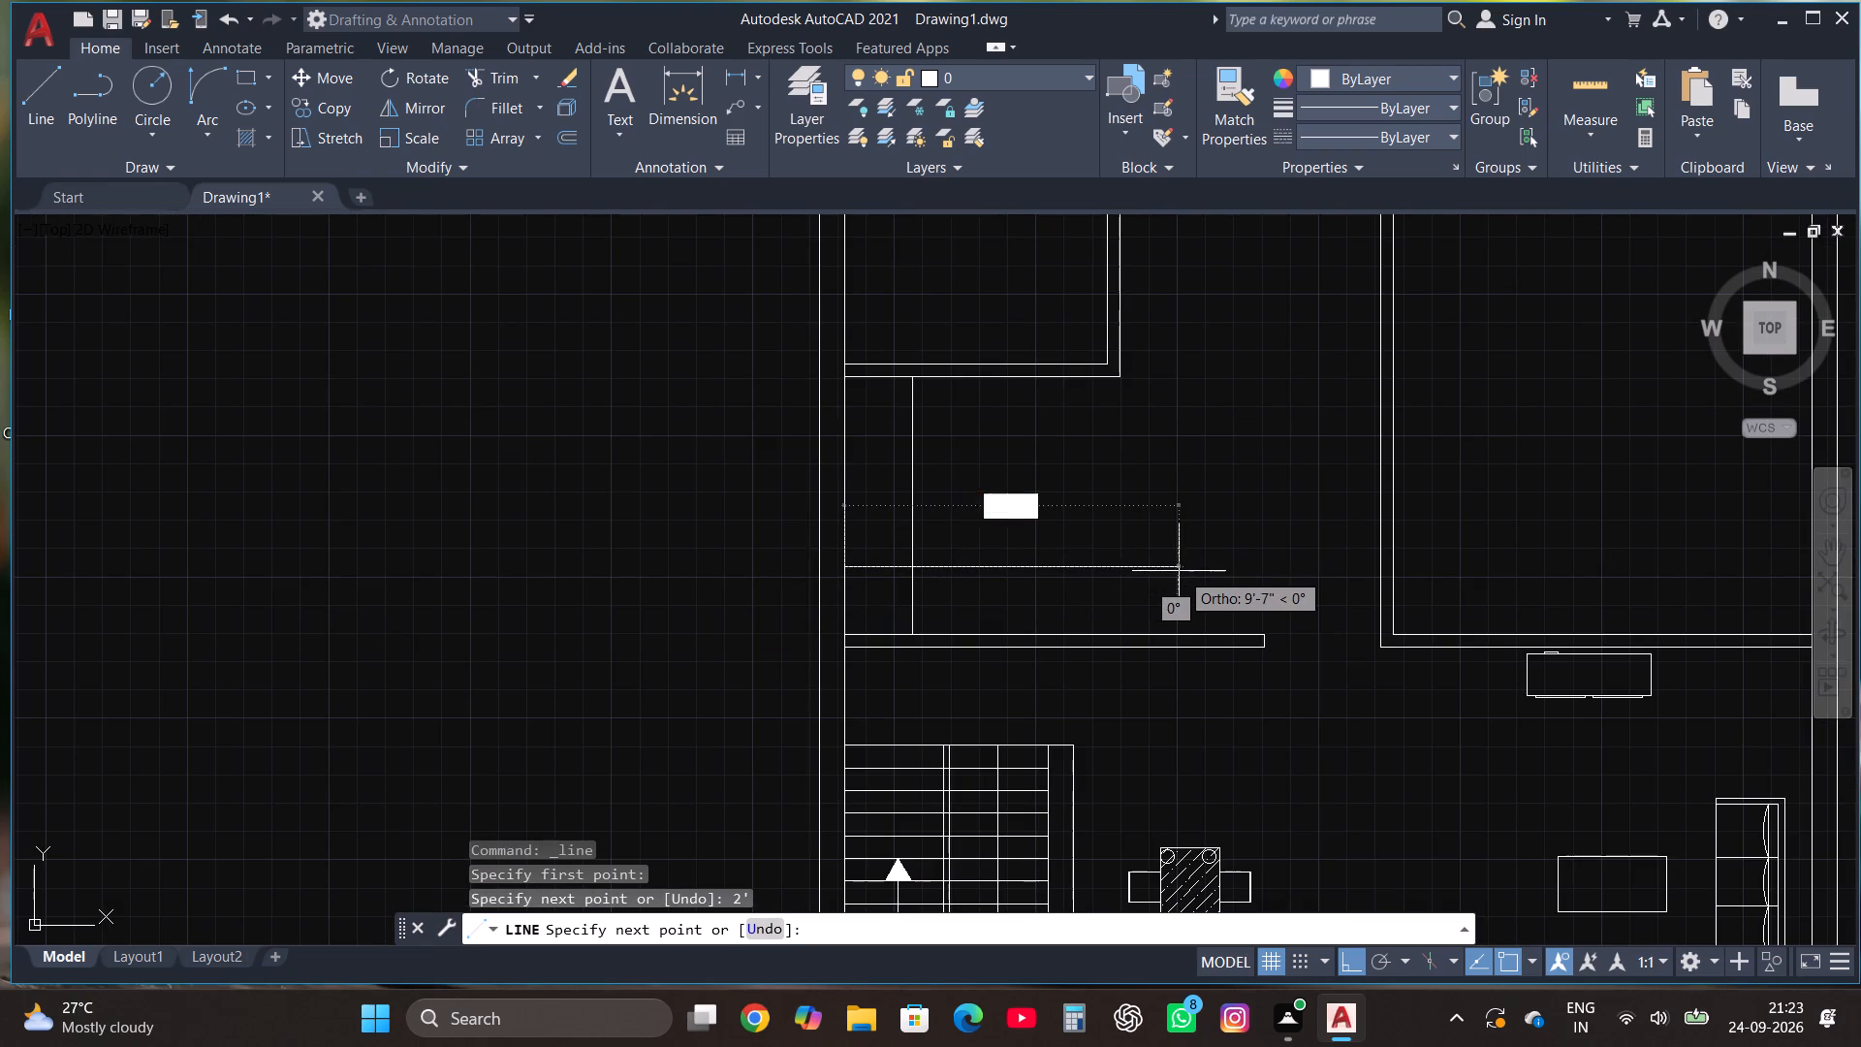
{"action": "scroll", "coordinate": [1232, 584], "scroll_direction": "down", "scroll_amount": 1}
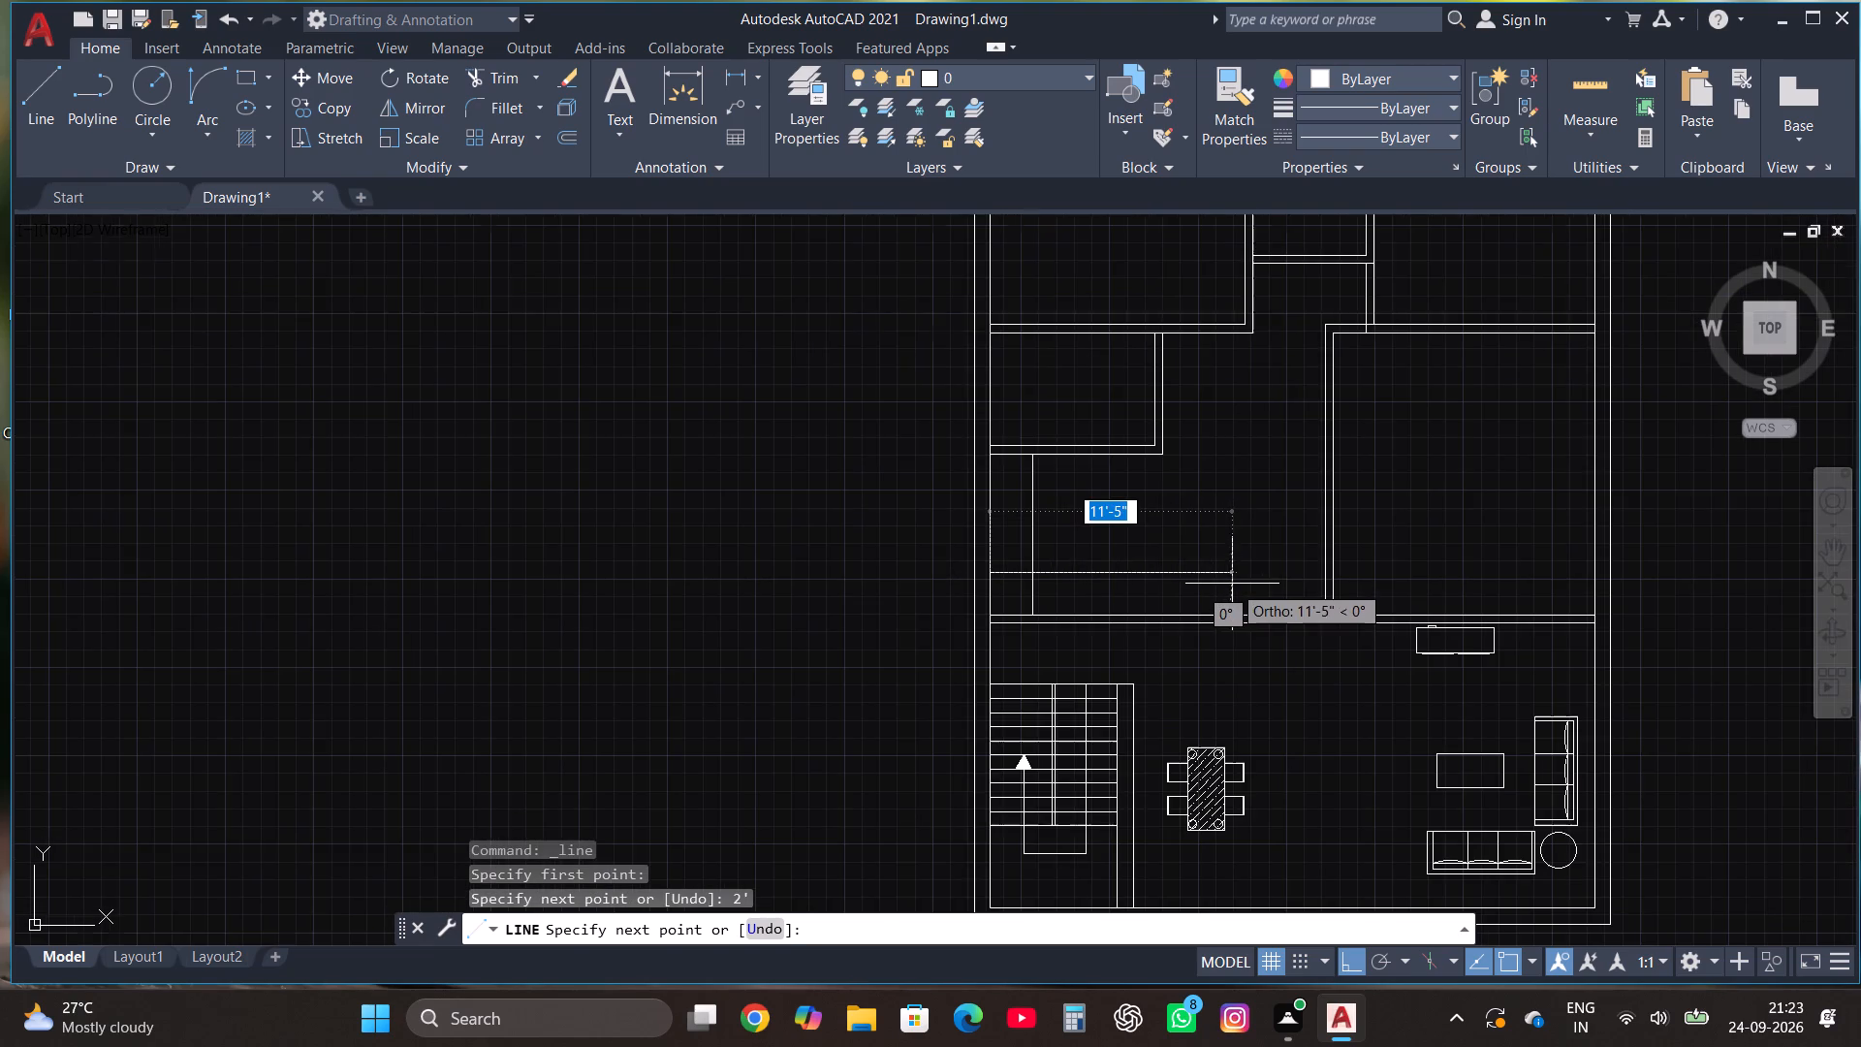
{"action": "scroll", "coordinate": [1256, 562], "scroll_direction": "up", "scroll_amount": 2}
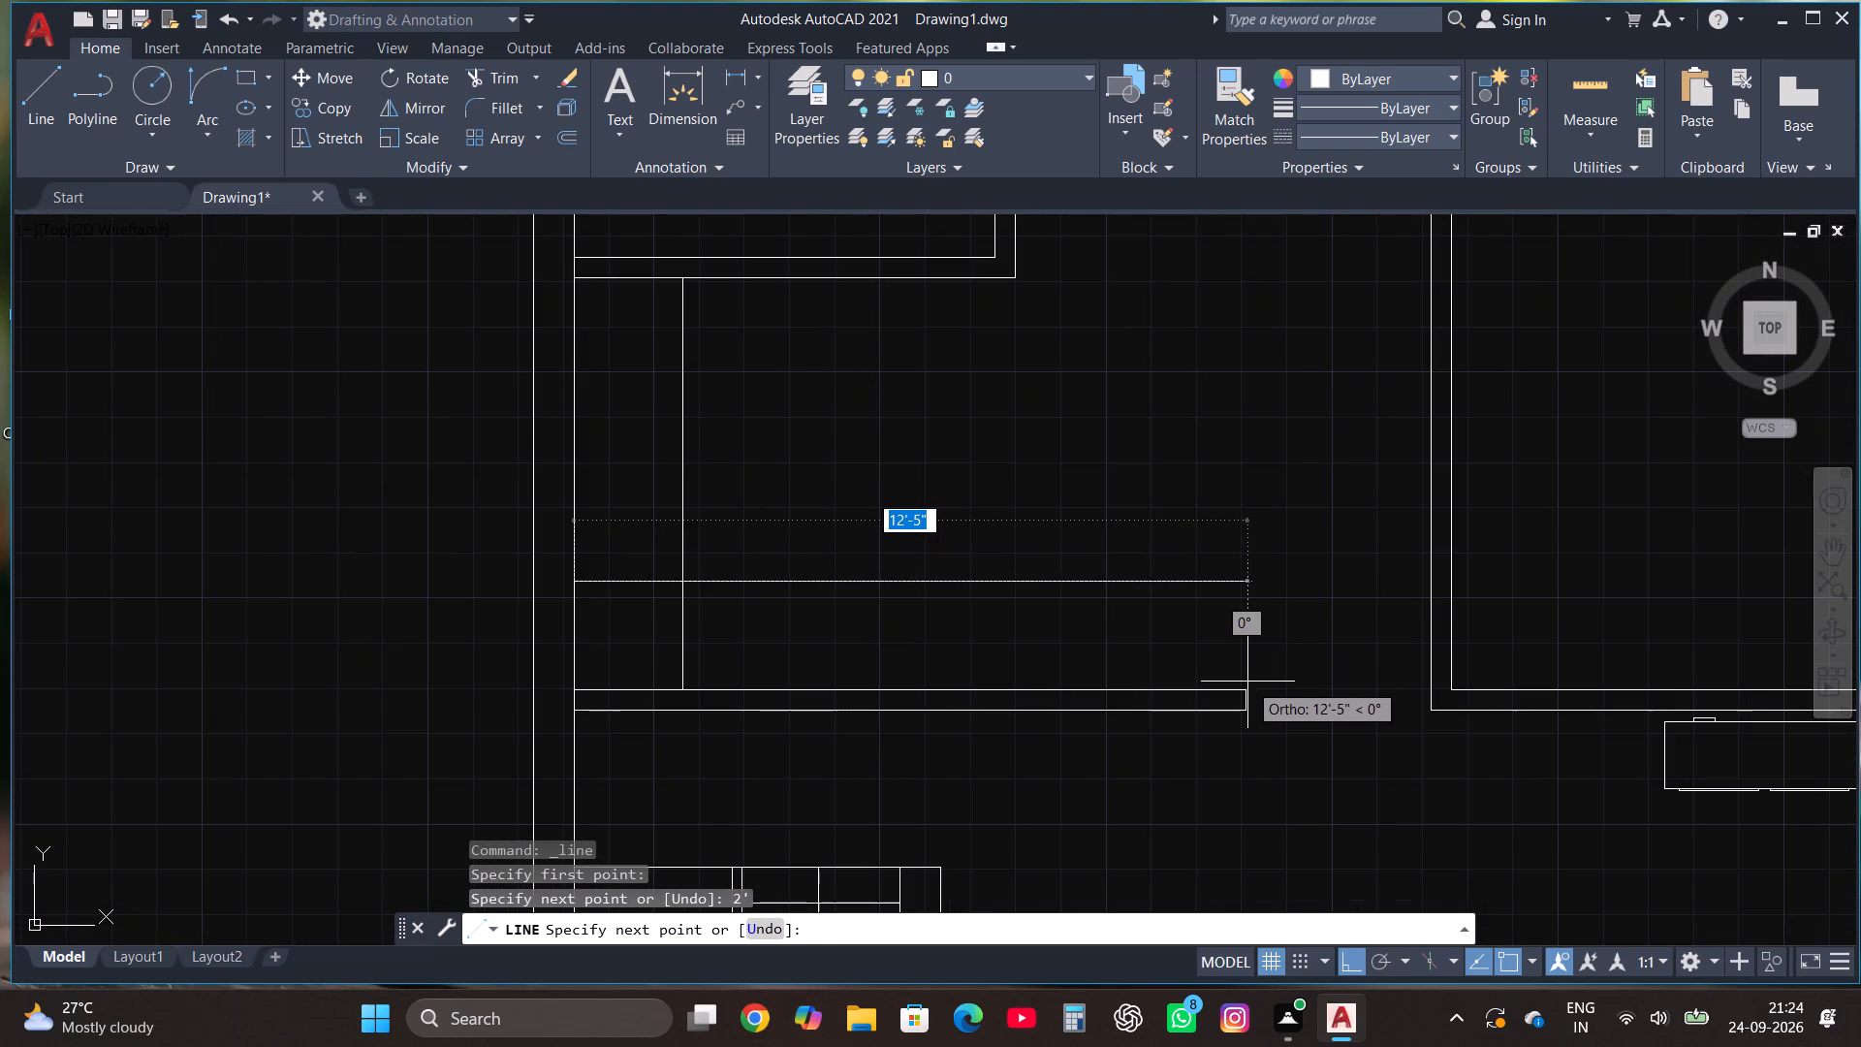
{"action": "left_click", "coordinate": [1251, 631]}
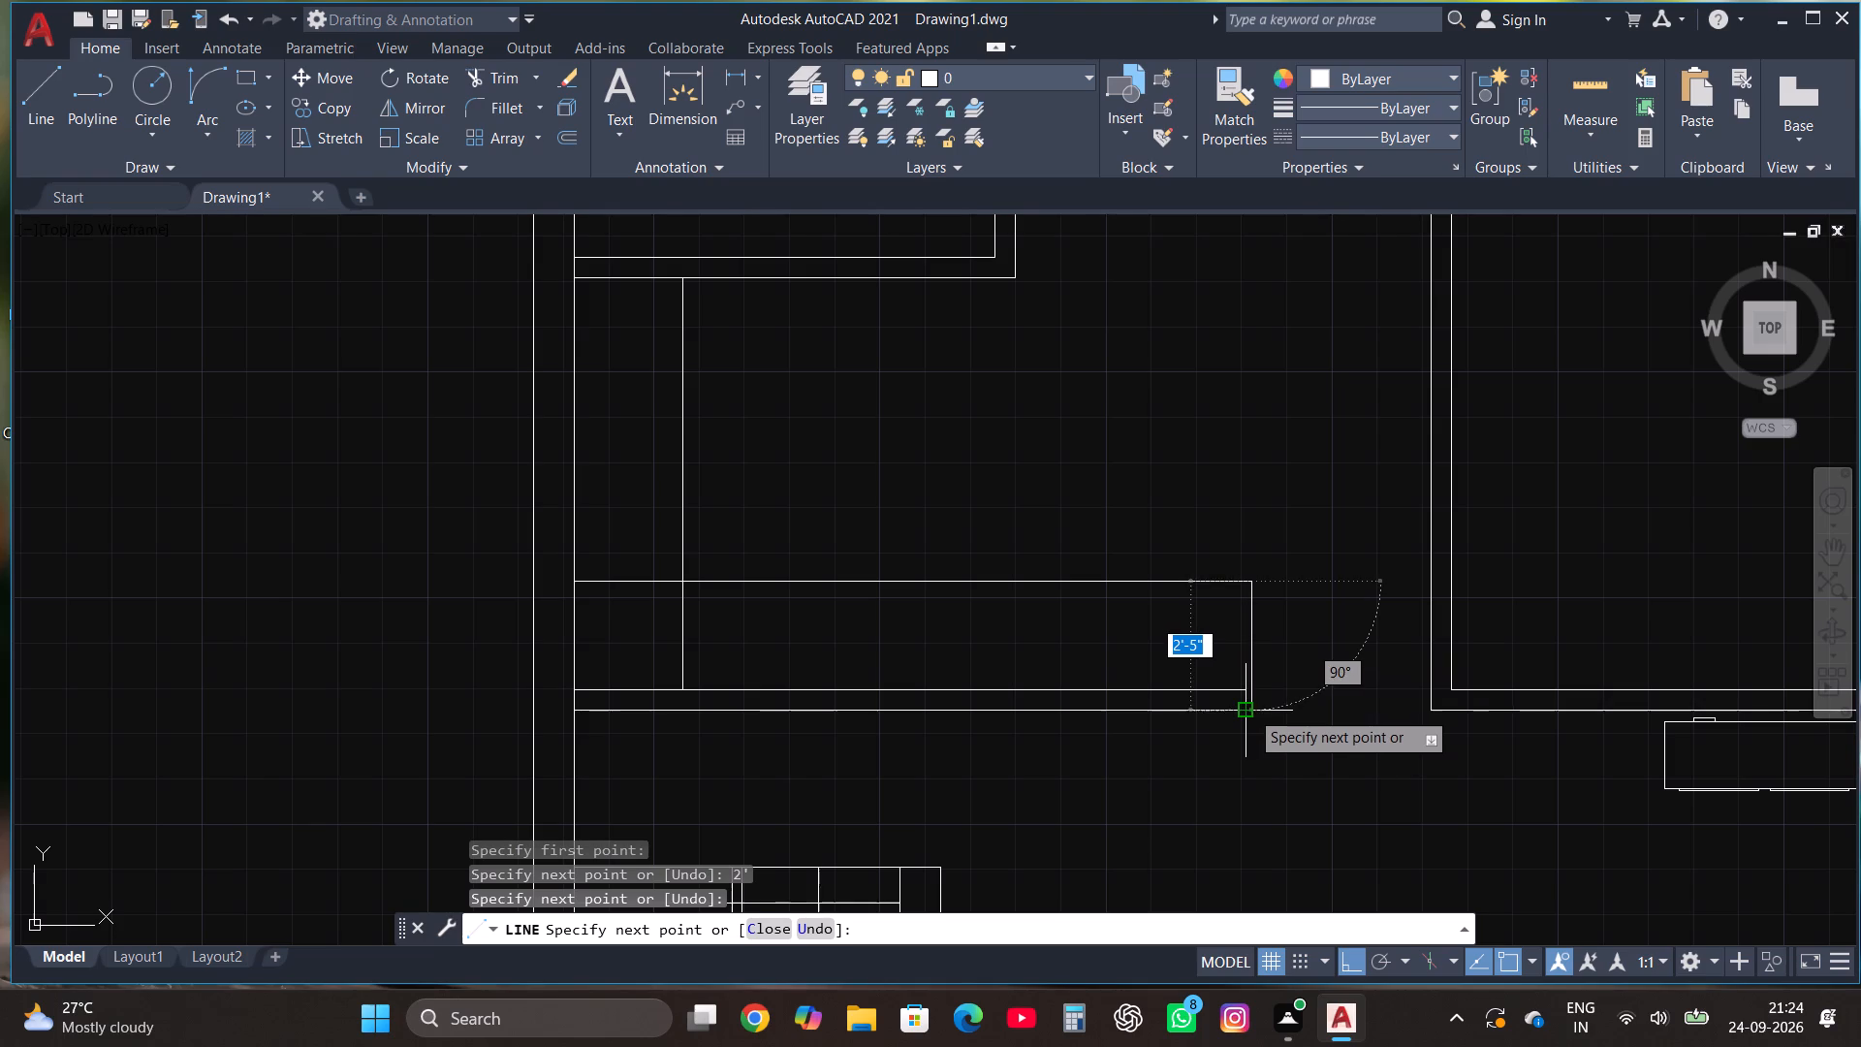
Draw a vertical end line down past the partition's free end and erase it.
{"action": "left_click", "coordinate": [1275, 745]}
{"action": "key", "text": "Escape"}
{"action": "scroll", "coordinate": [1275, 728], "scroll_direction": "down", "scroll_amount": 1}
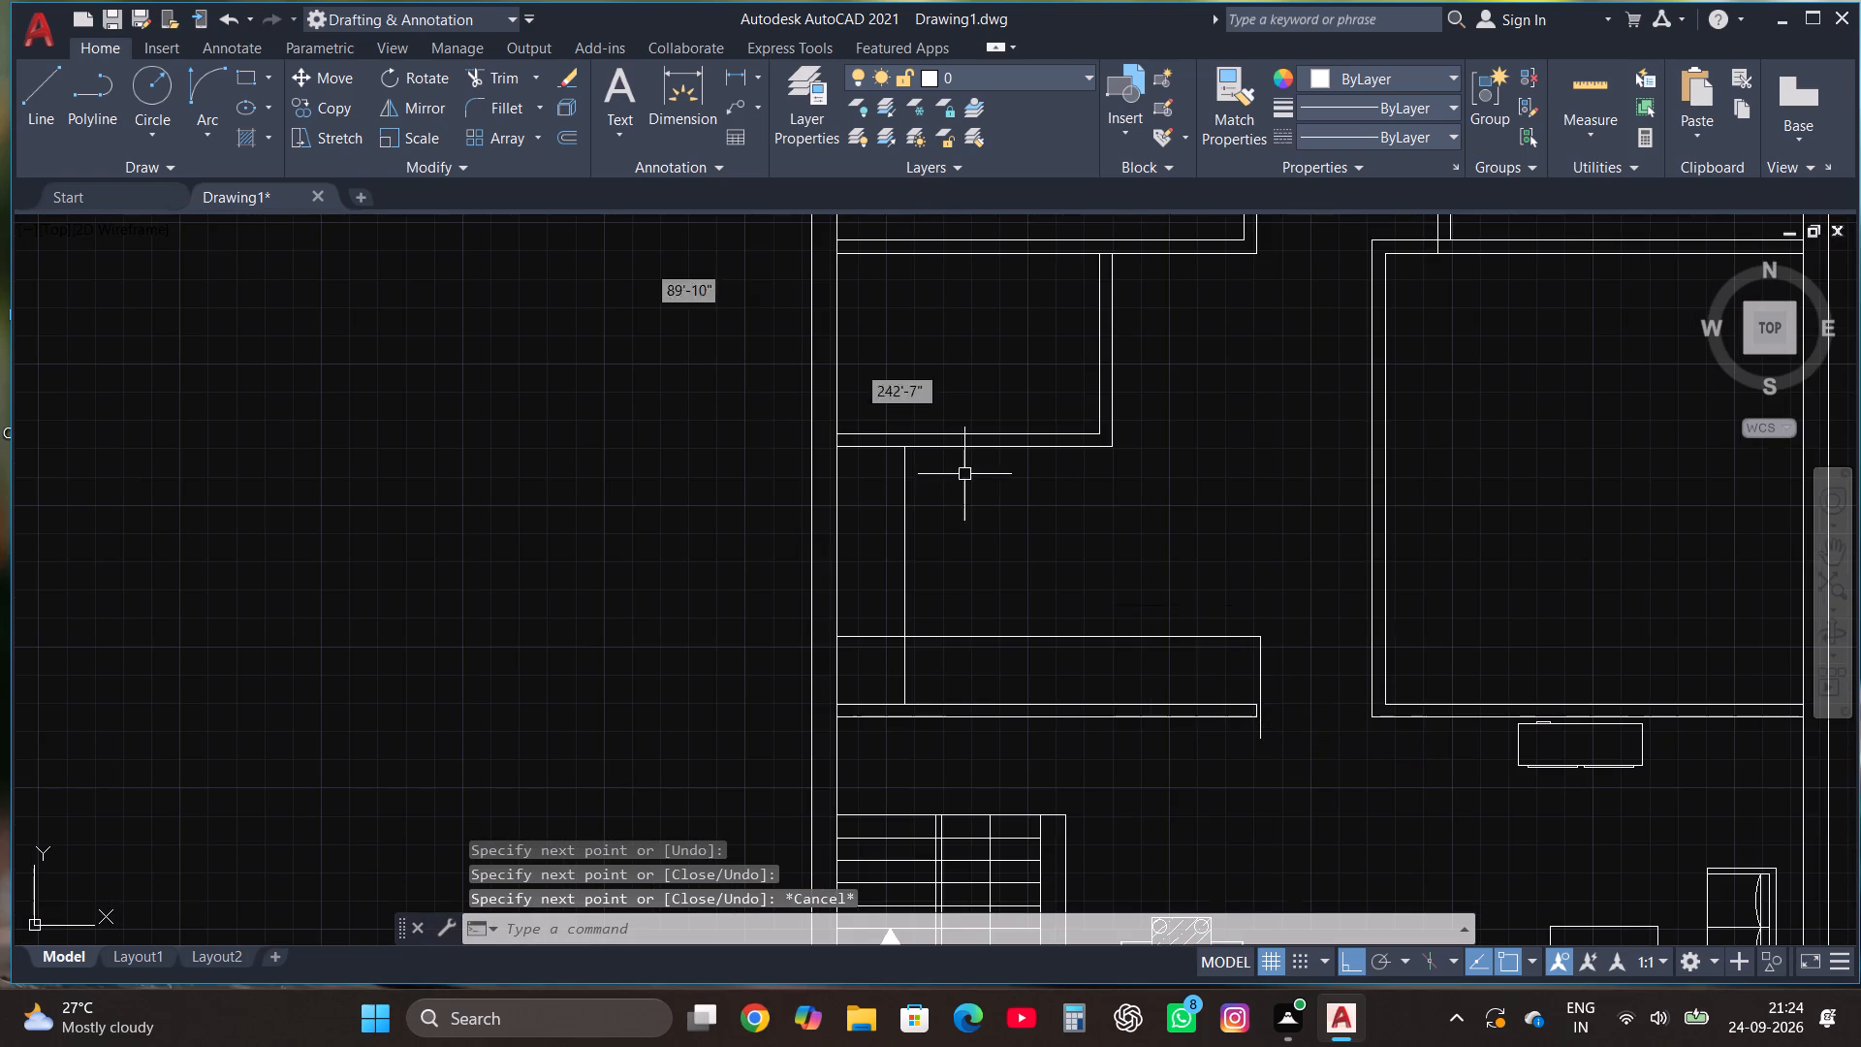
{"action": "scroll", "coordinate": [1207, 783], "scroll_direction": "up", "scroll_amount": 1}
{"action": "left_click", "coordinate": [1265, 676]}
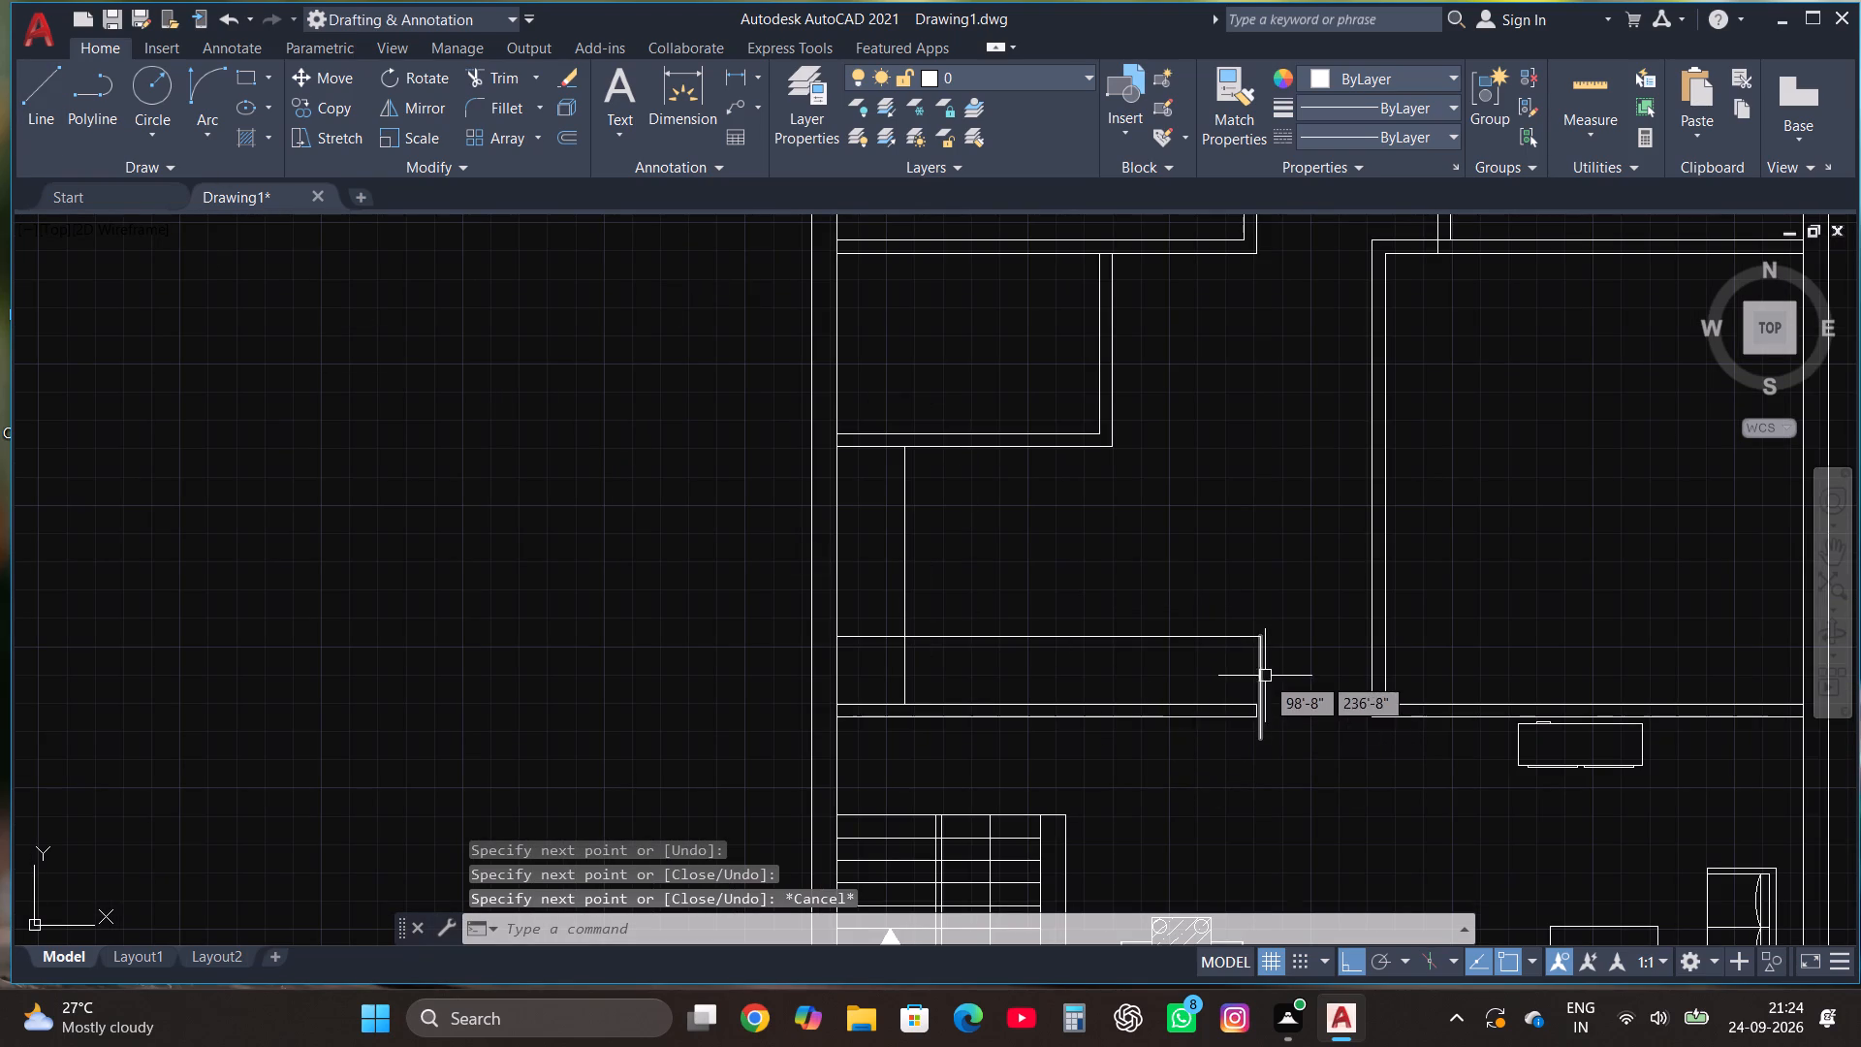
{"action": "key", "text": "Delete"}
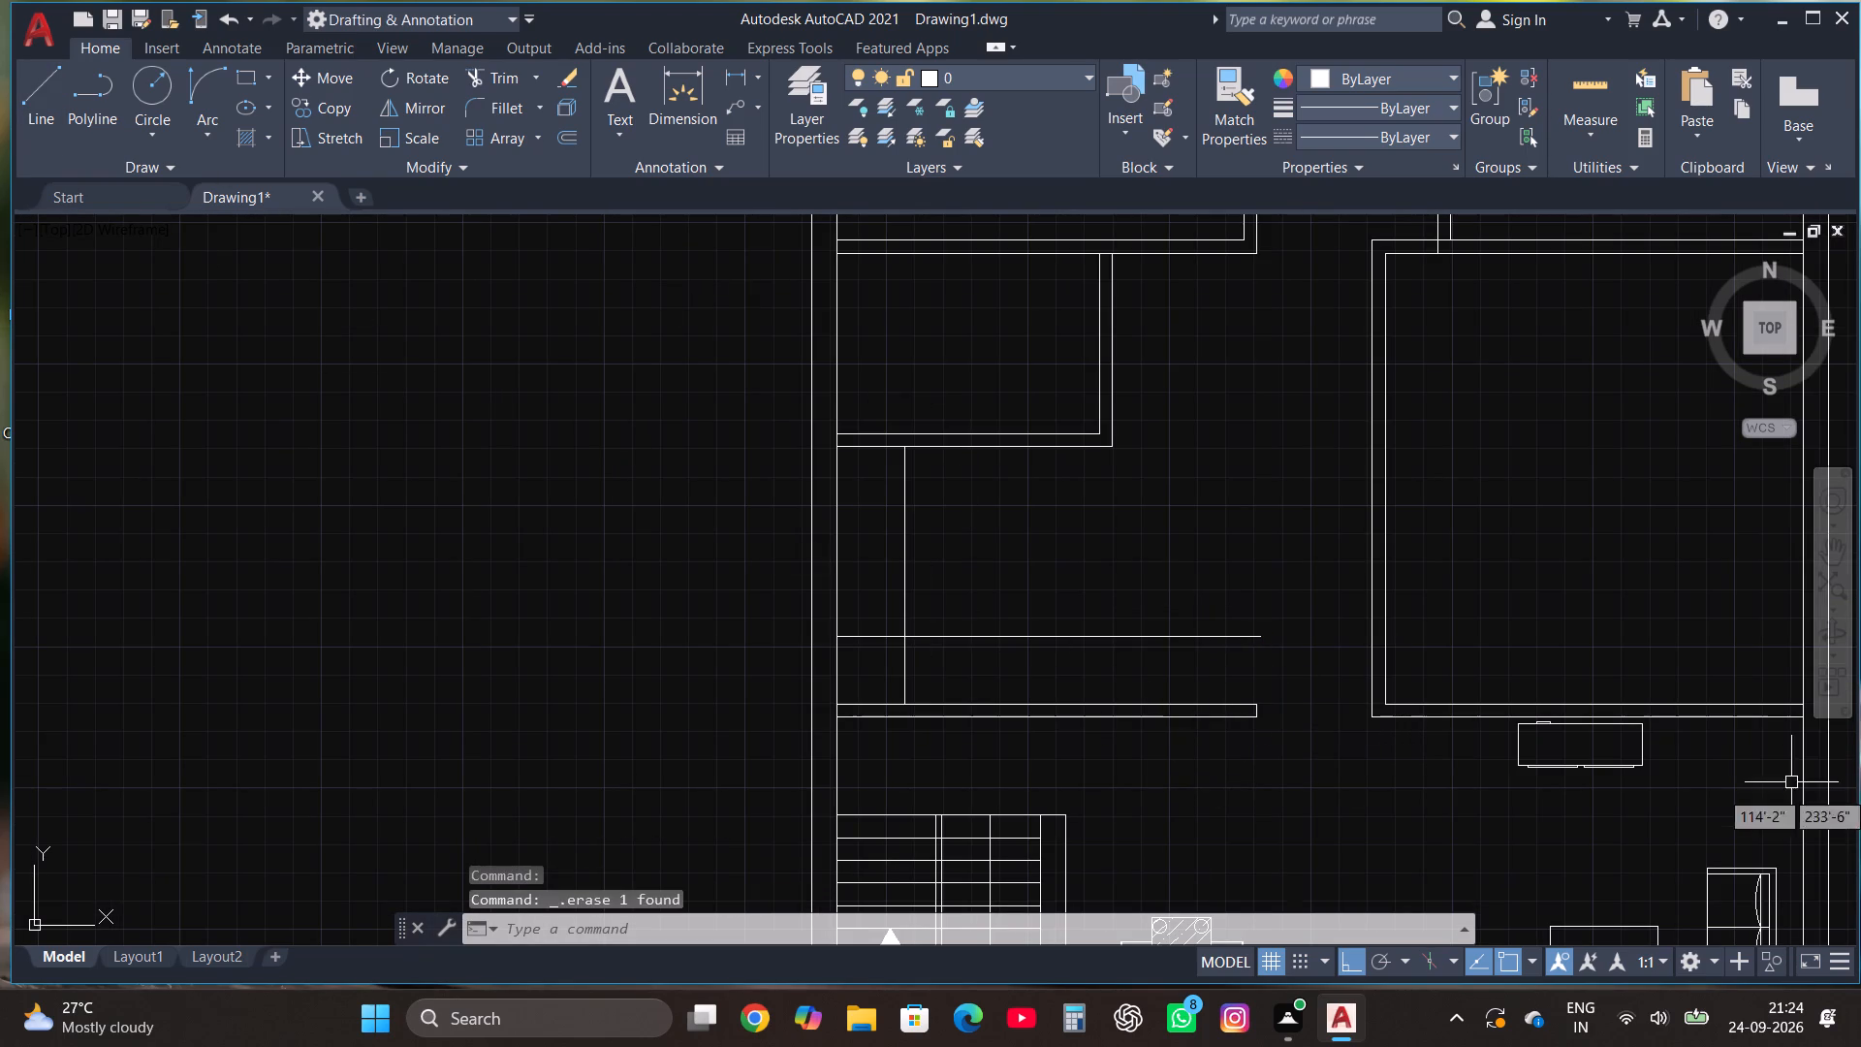
Close the counter's east end with a vertical line from the partition's end corner, and trim the overshoots where it meets the horizontal counter line.
{"action": "left_click", "coordinate": [24, 80]}
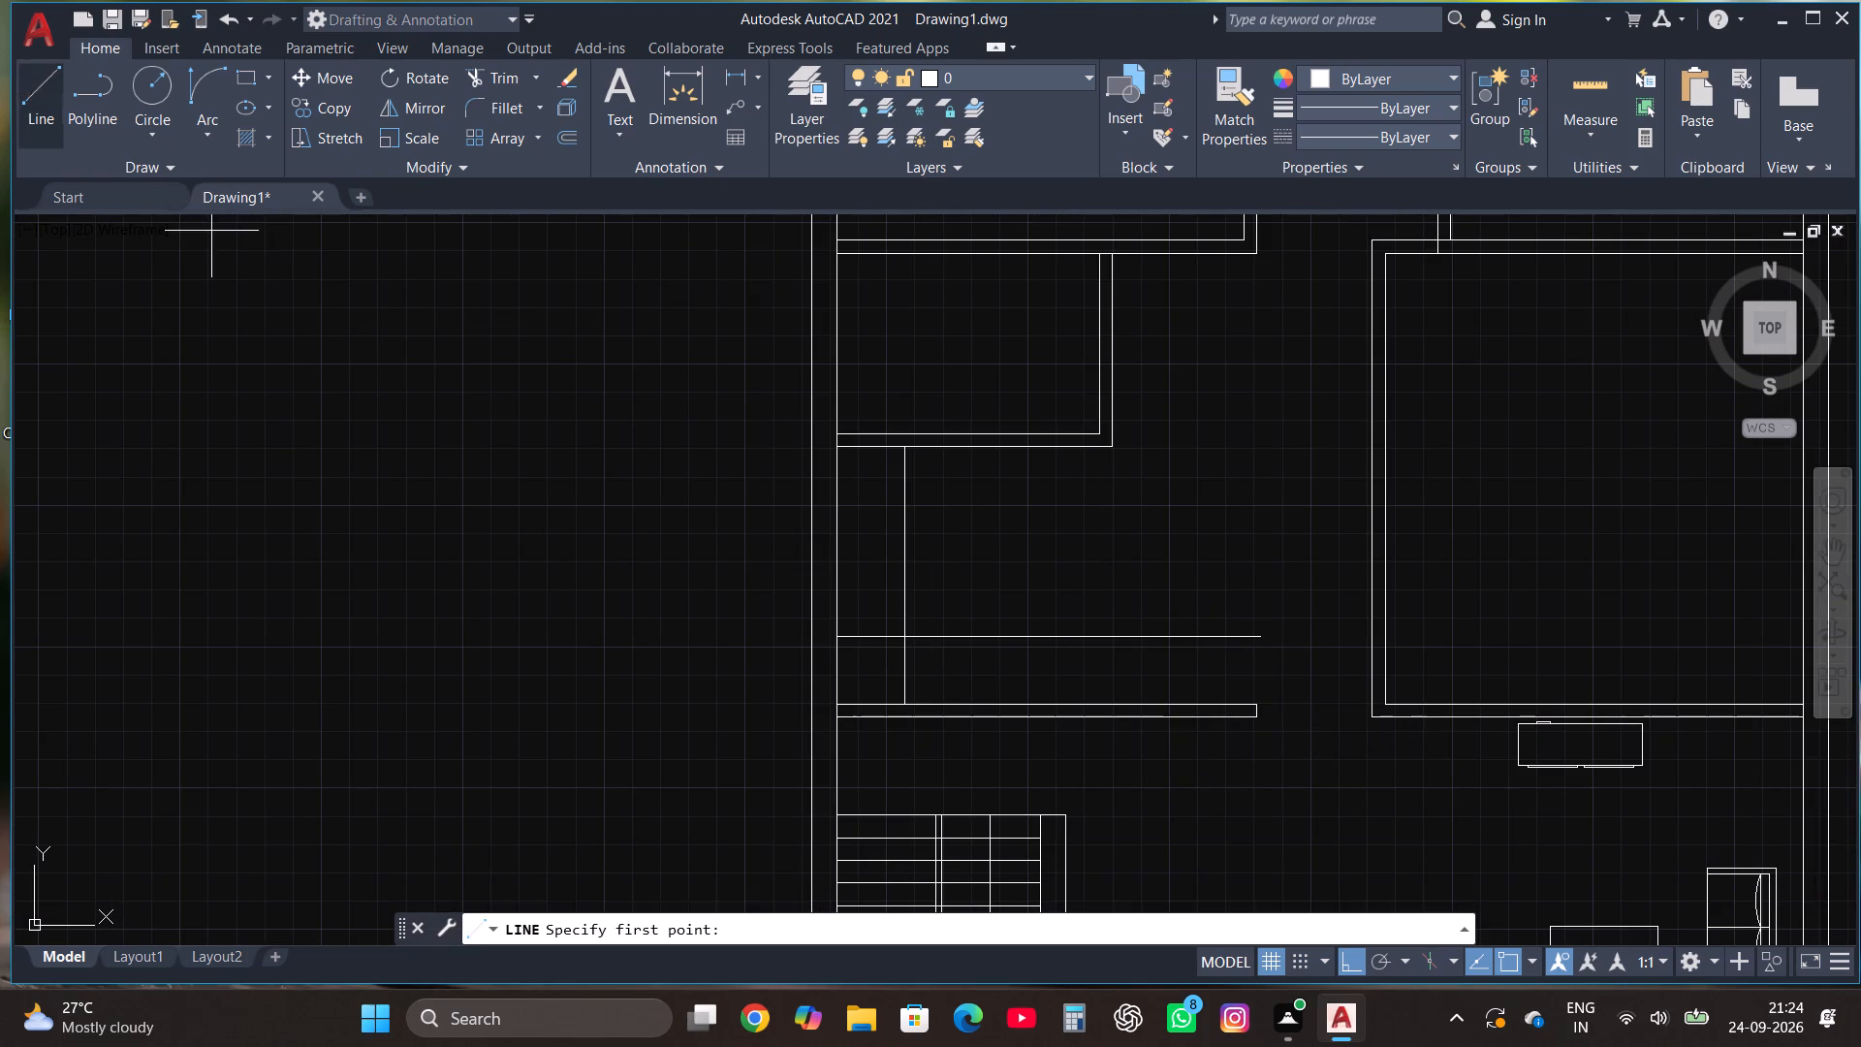
{"action": "scroll", "coordinate": [1271, 710], "scroll_direction": "up", "scroll_amount": 1}
{"action": "left_click", "coordinate": [1248, 699]}
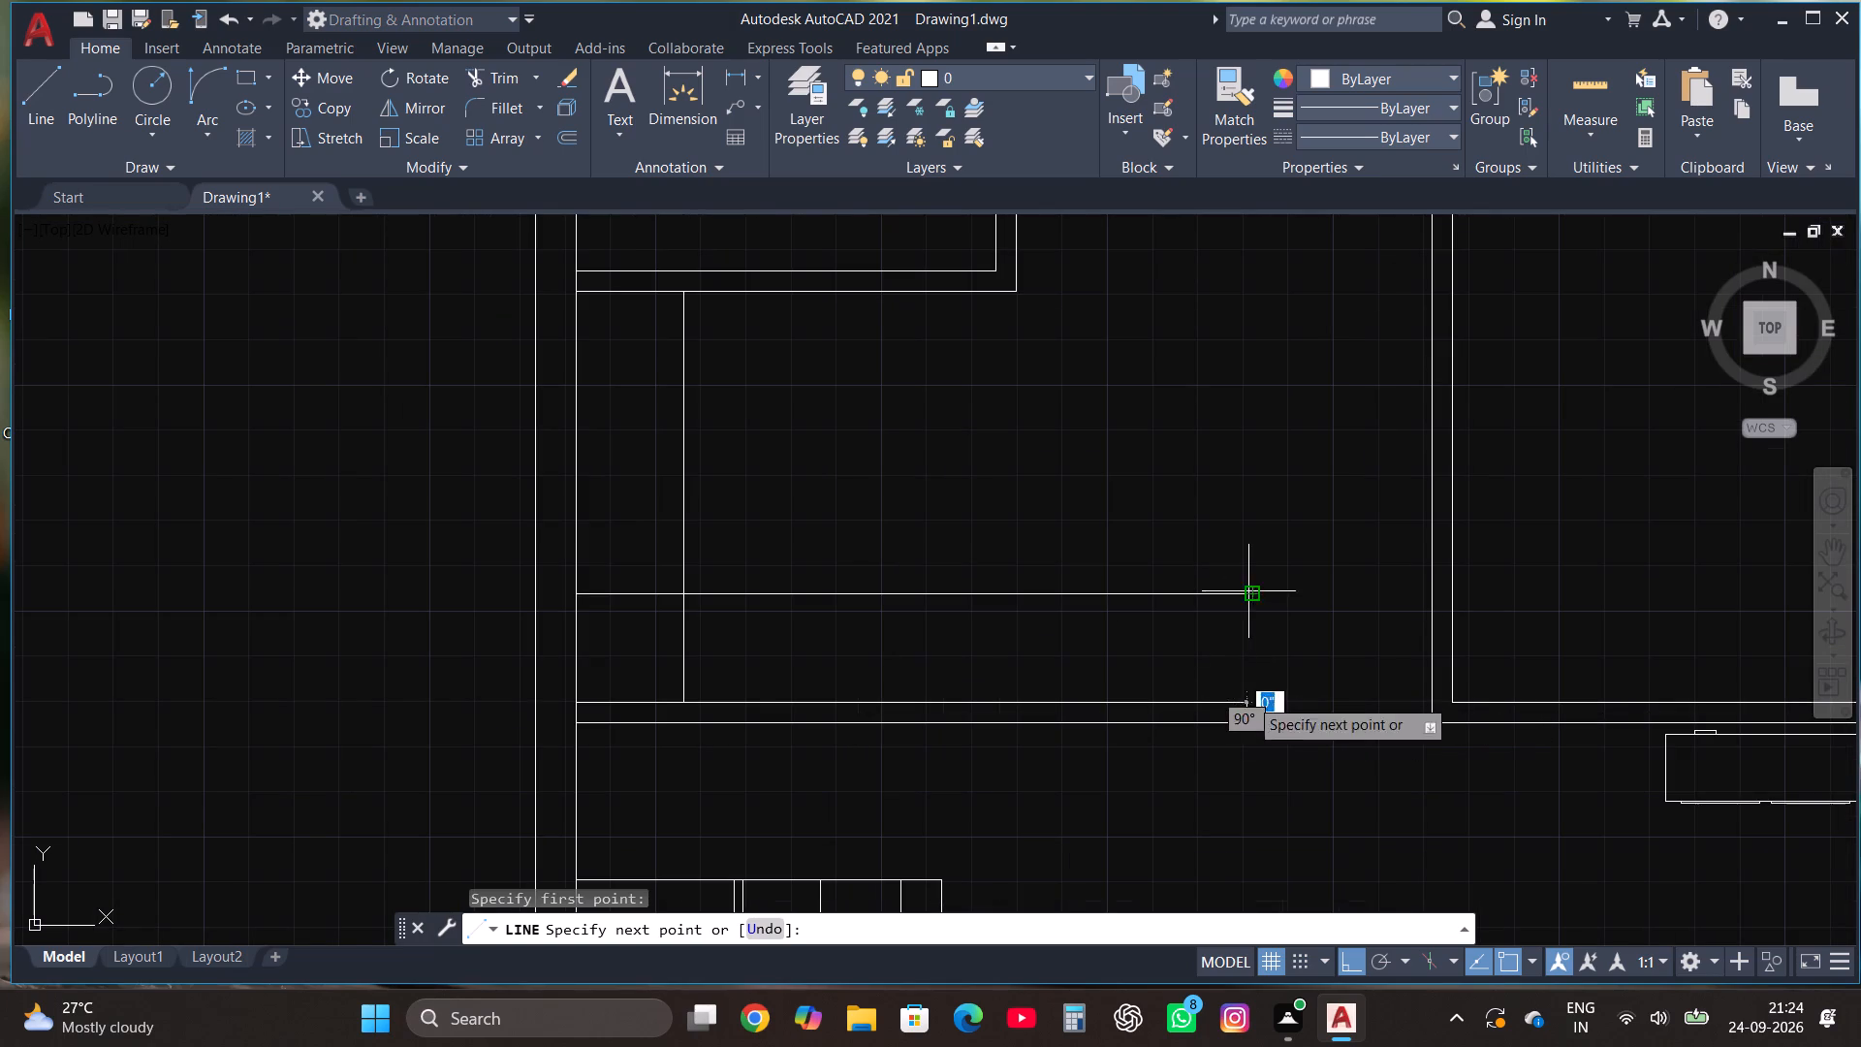
{"action": "left_click", "coordinate": [1247, 543]}
{"action": "left_click", "coordinate": [497, 73]}
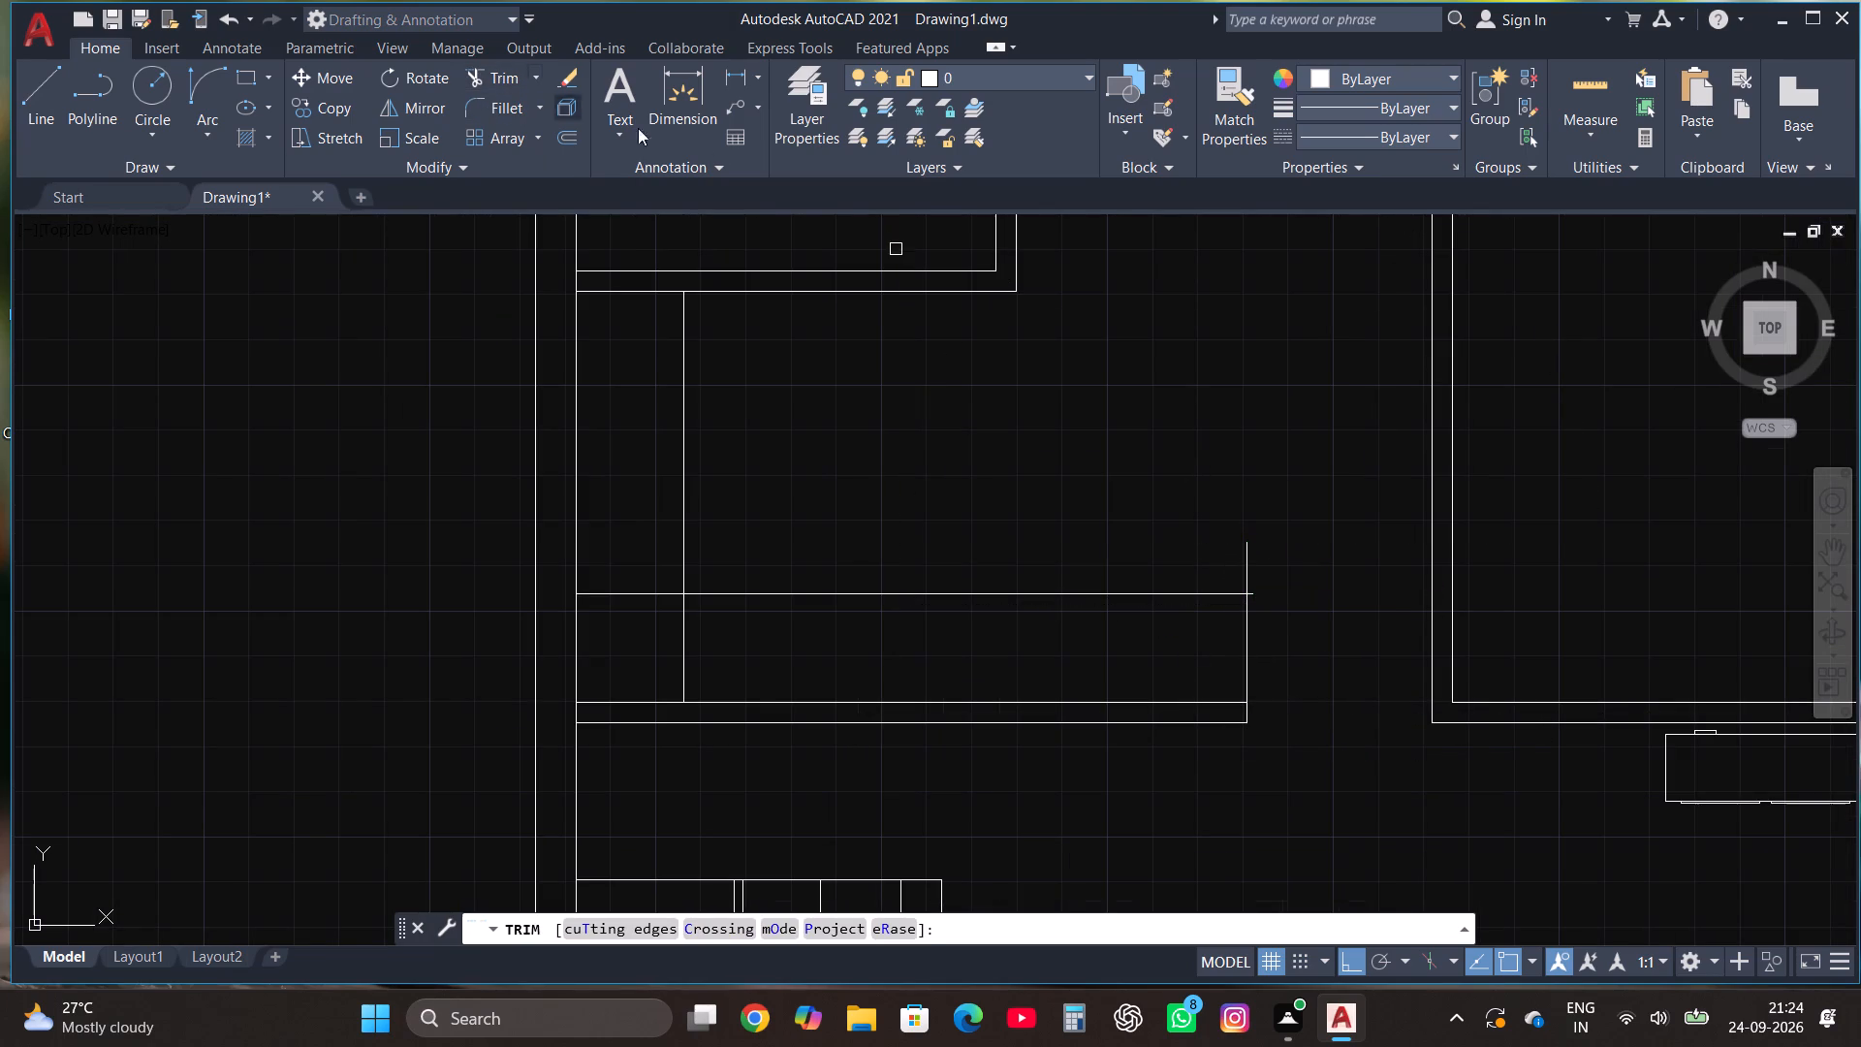
{"action": "left_click", "coordinate": [1243, 541]}
{"action": "scroll", "coordinate": [1253, 615], "scroll_direction": "up", "scroll_amount": 1}
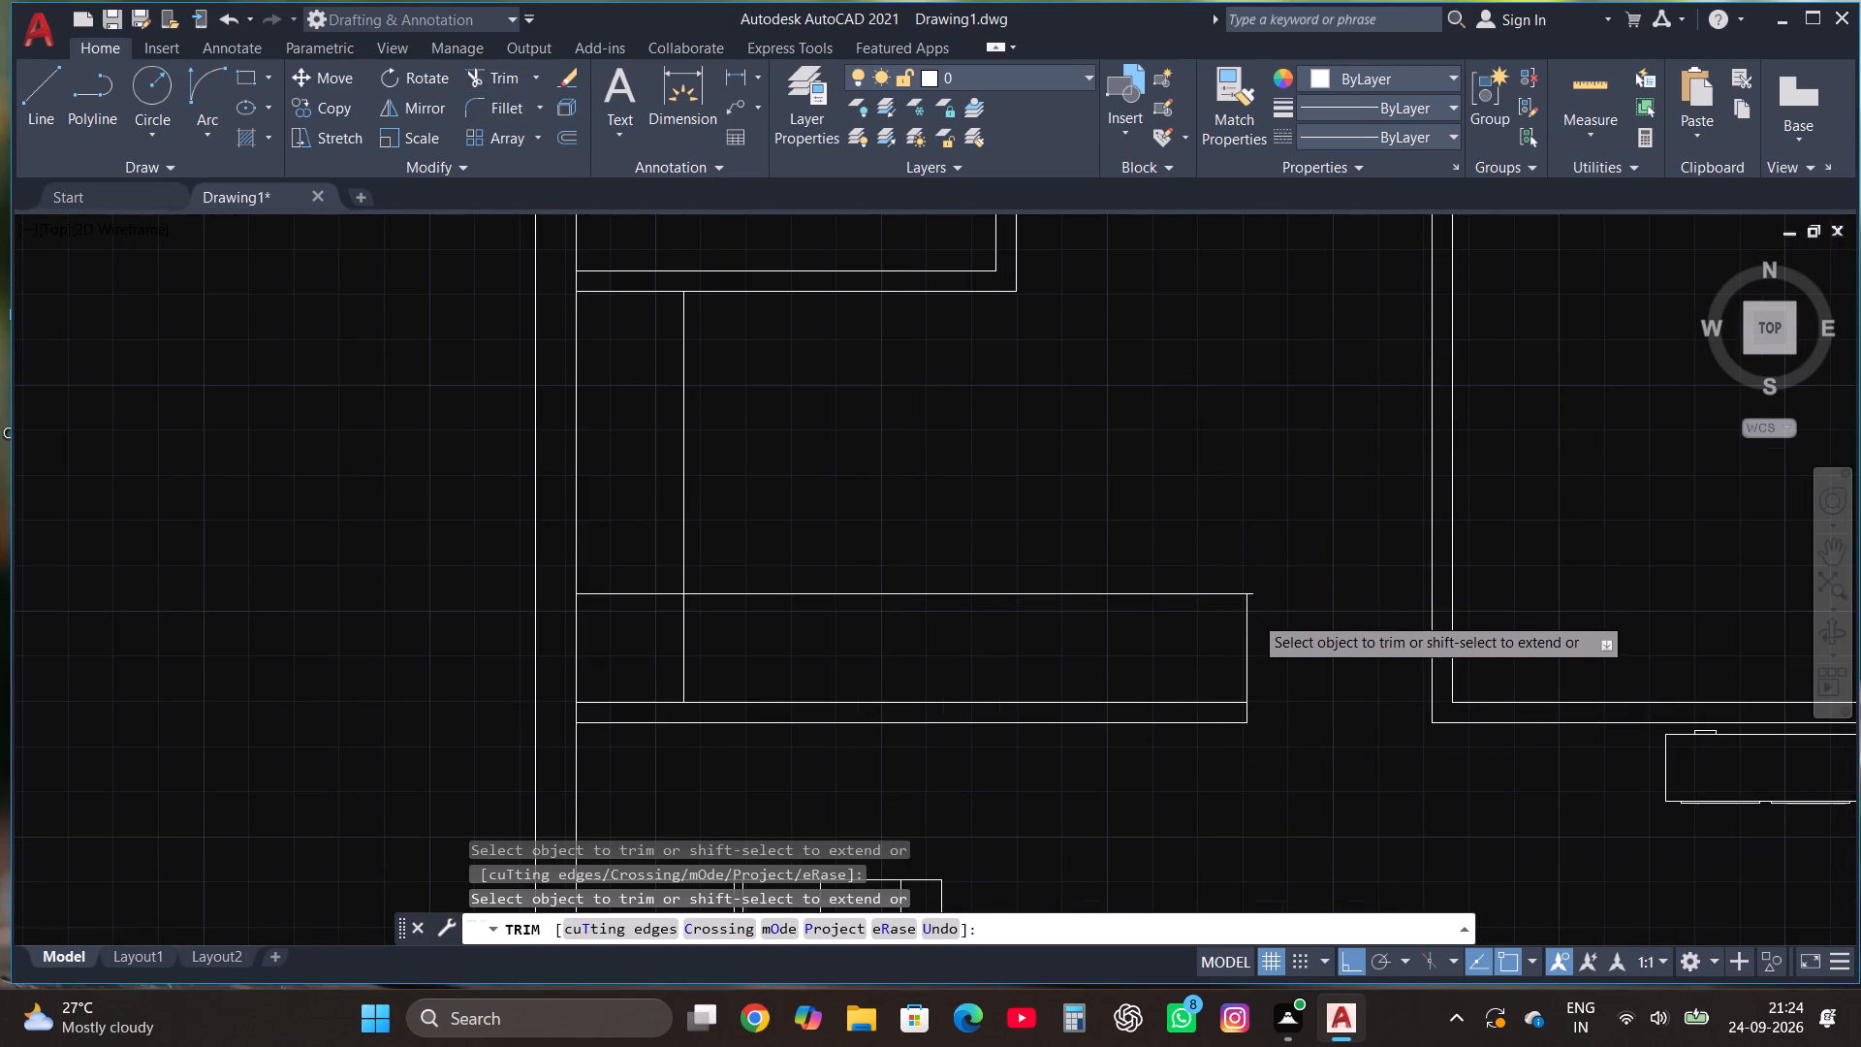
{"action": "scroll", "coordinate": [1253, 614], "scroll_direction": "up", "scroll_amount": 1}
{"action": "left_click", "coordinate": [1251, 568]}
Trim the crossing counter lines inside the corner by the west wall to leave an L-shaped counter outline.
{"action": "scroll", "coordinate": [1276, 559], "scroll_direction": "down", "scroll_amount": 3}
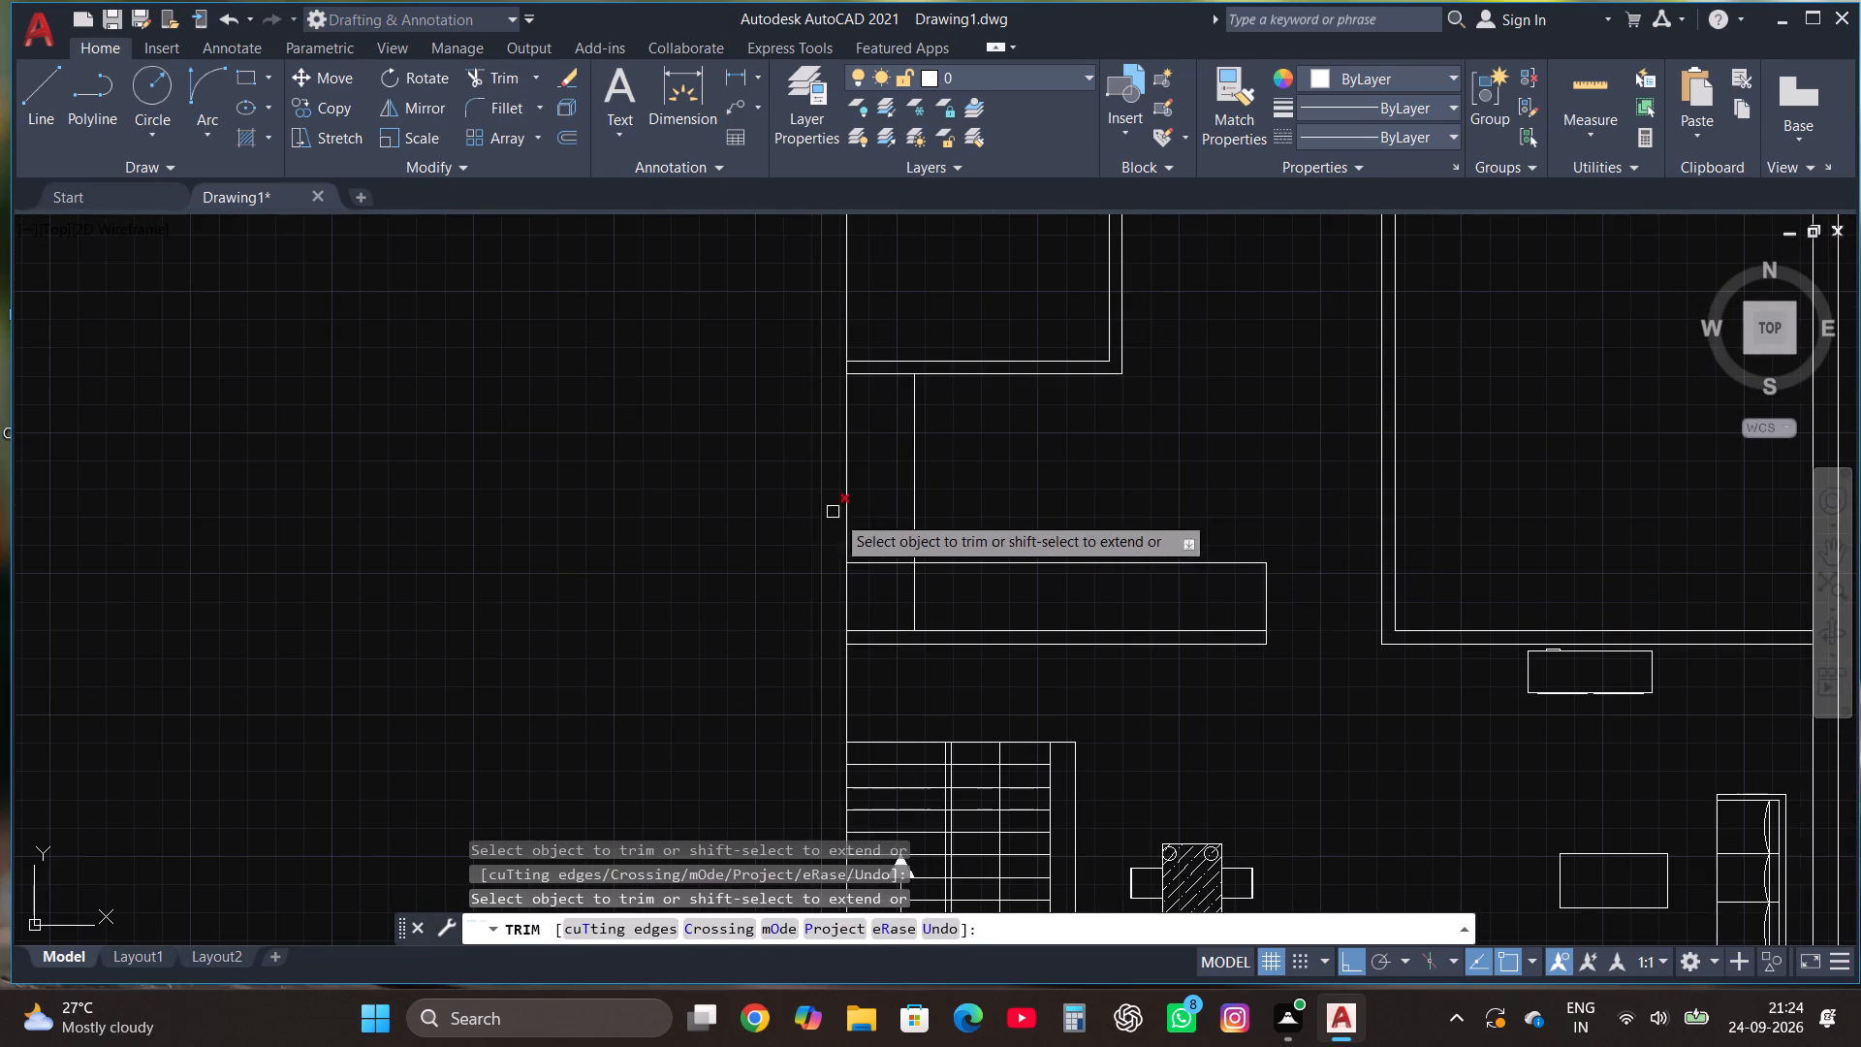
{"action": "left_click", "coordinate": [886, 537]}
{"action": "left_click", "coordinate": [888, 587]}
{"action": "left_click_drag", "start_coordinate": [890, 587], "coordinate": [954, 586]}
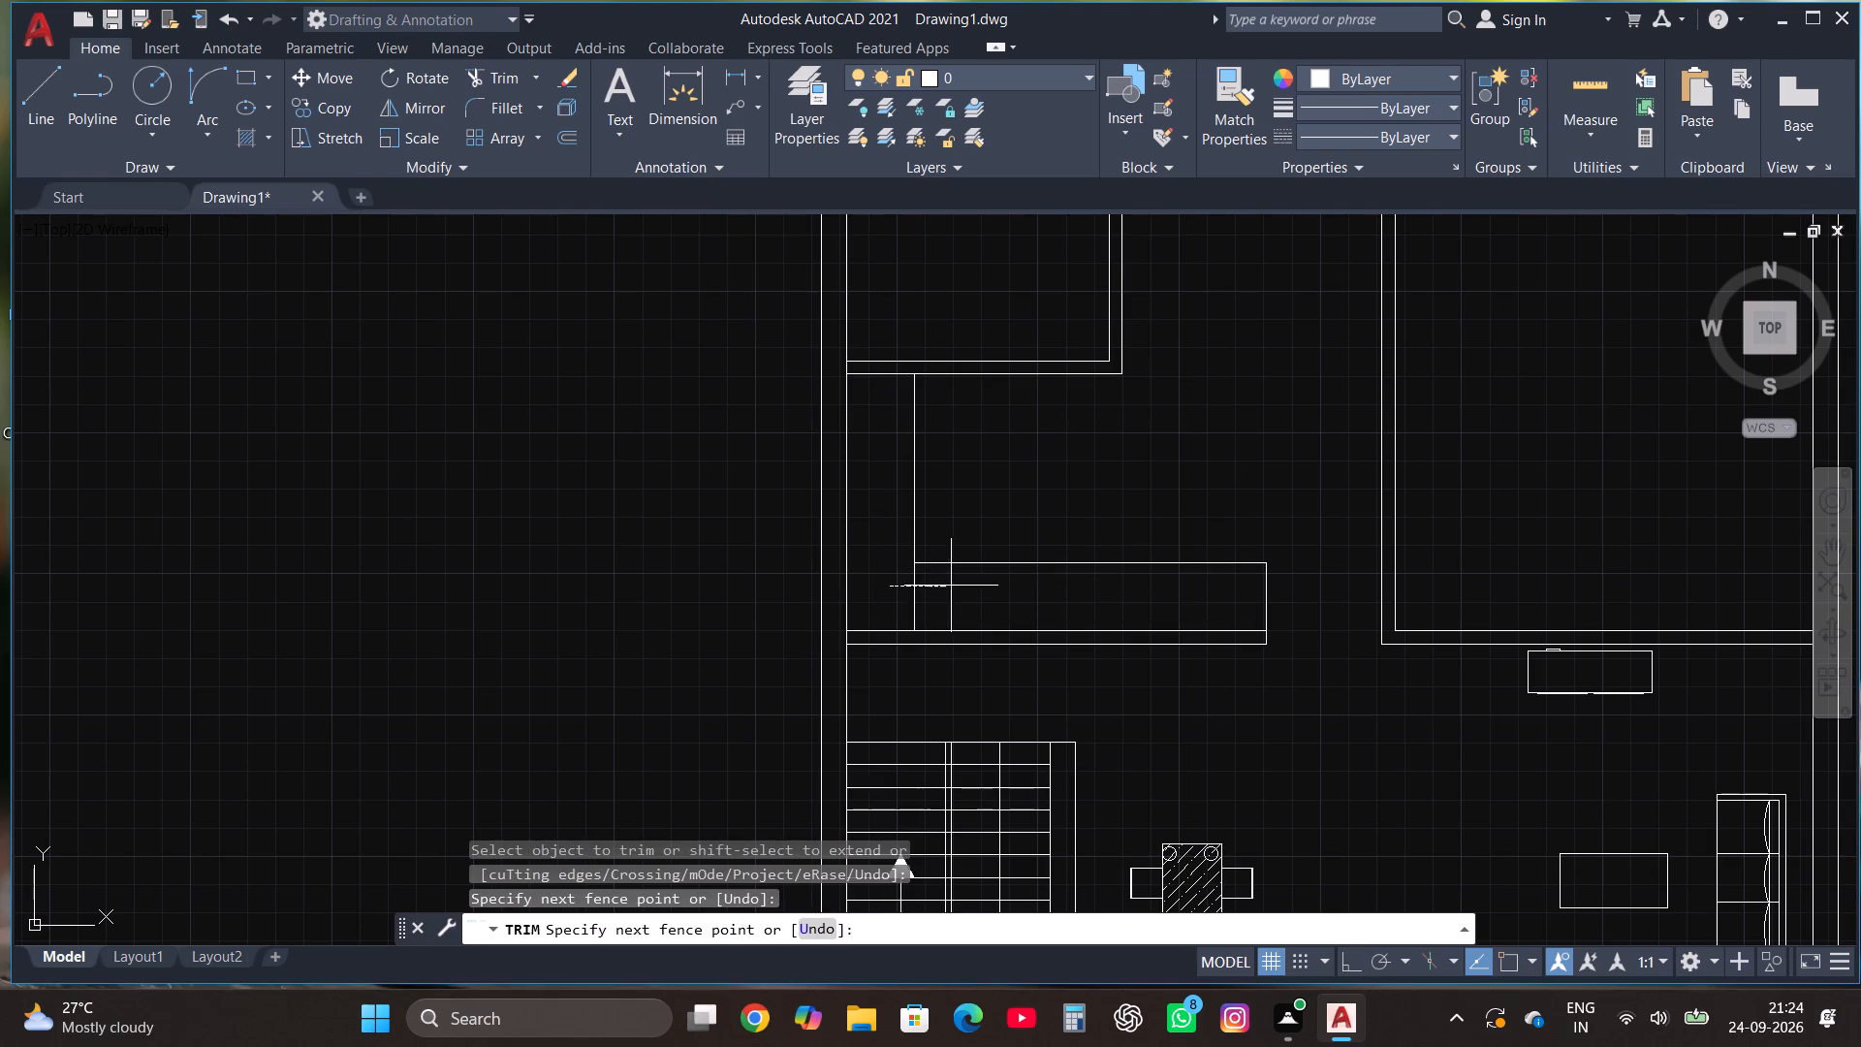
{"action": "left_click_drag", "start_coordinate": [954, 586], "coordinate": [956, 584]}
{"action": "key", "text": "Escape"}
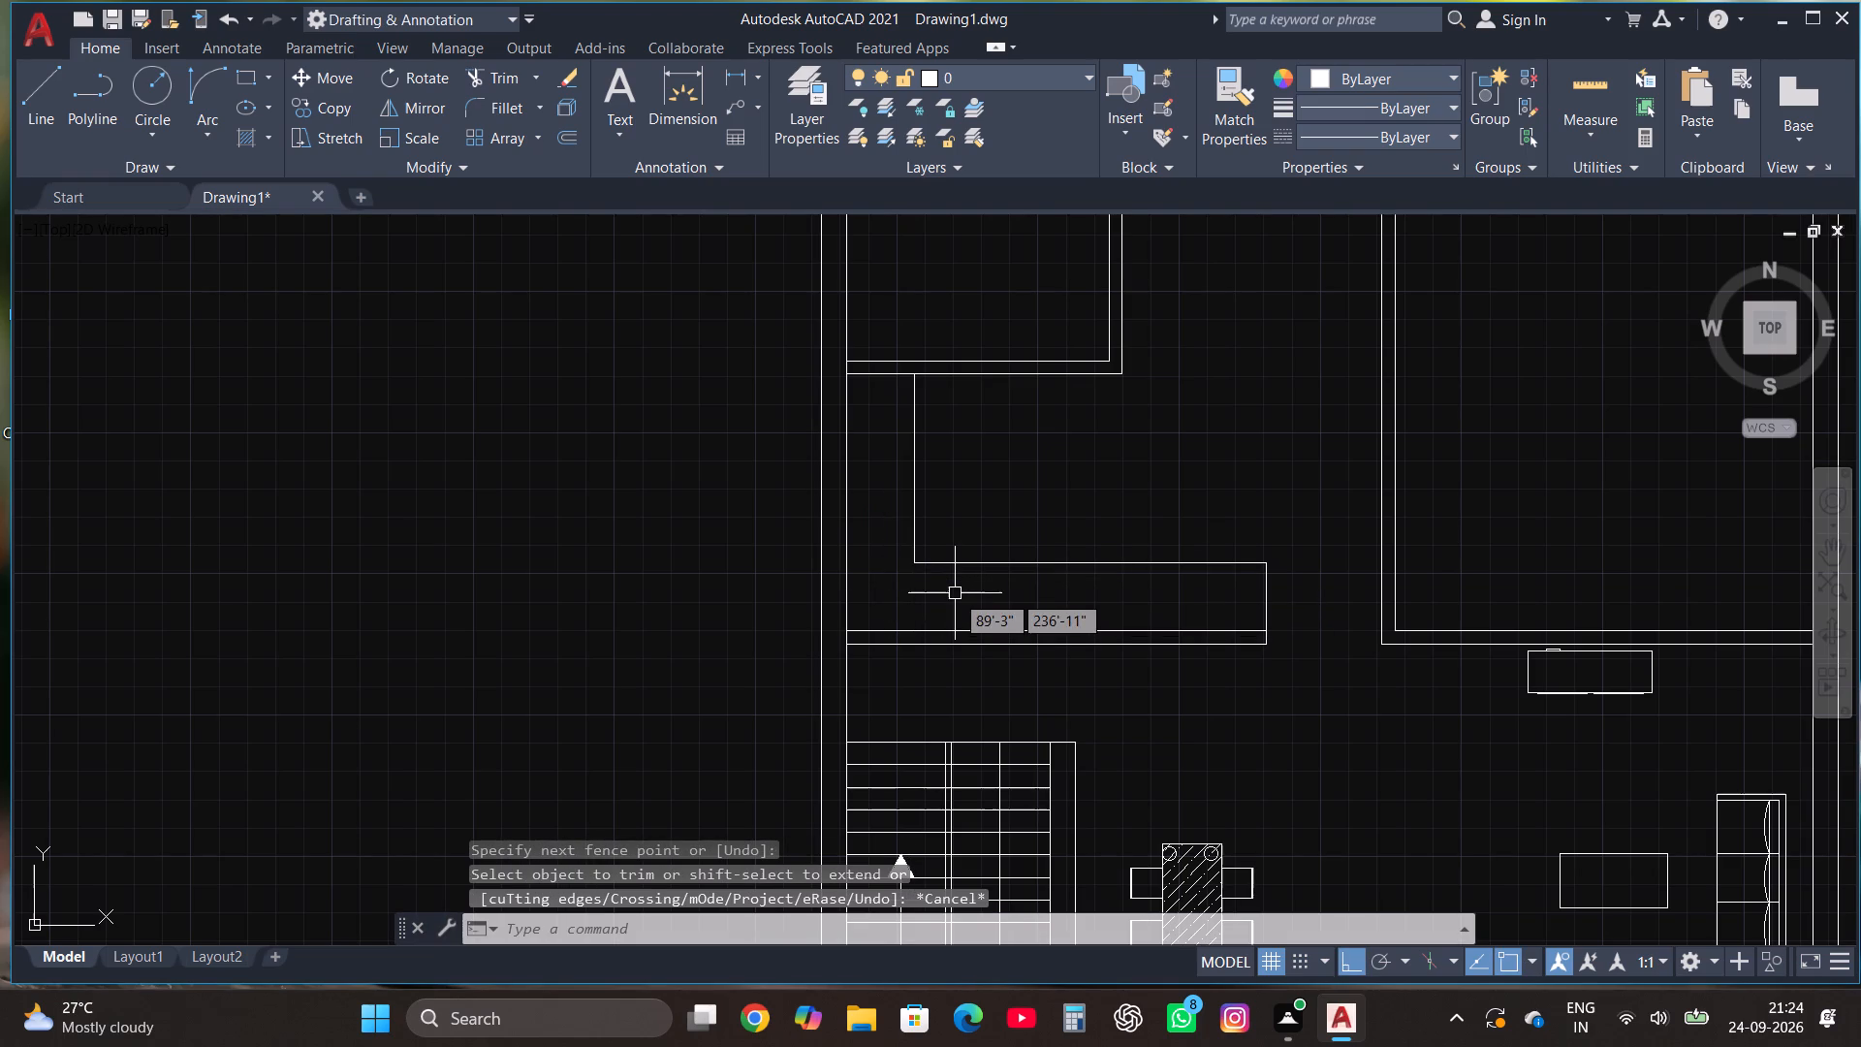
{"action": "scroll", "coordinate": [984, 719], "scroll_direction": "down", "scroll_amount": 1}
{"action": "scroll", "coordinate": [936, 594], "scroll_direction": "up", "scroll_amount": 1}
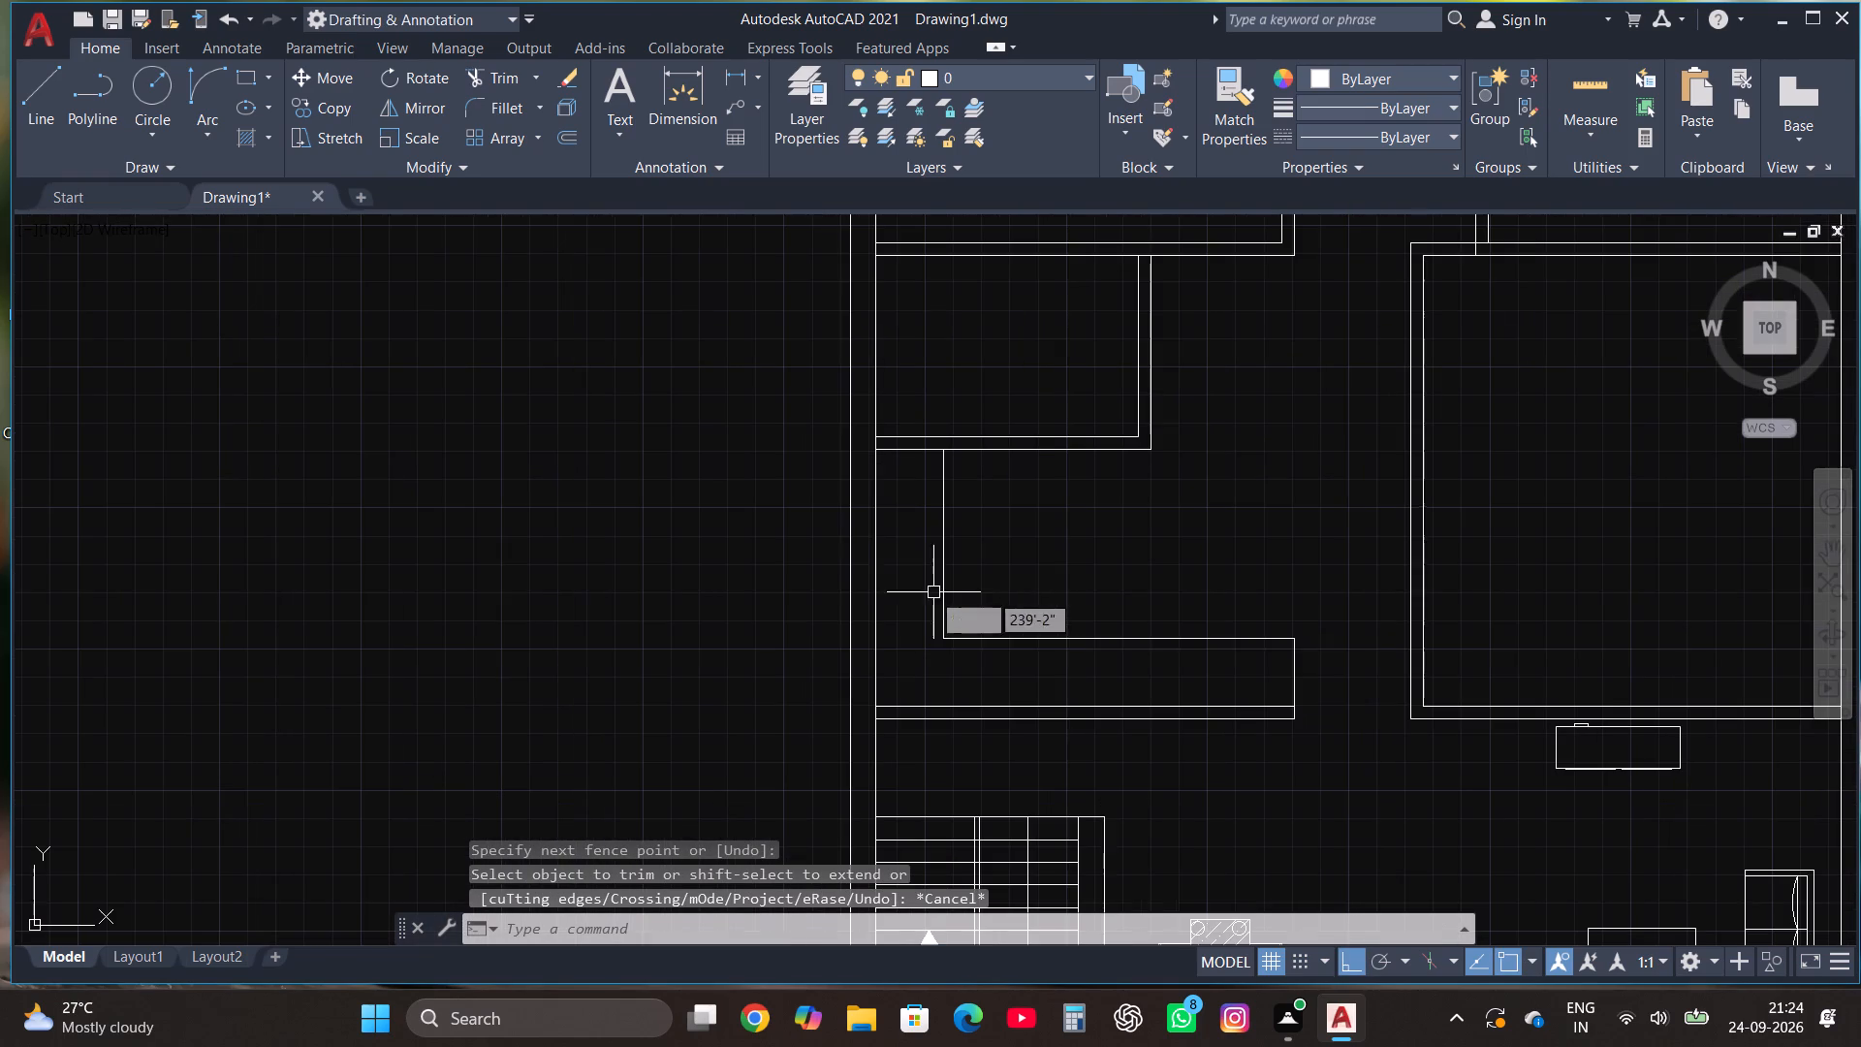
Draw a rectangle about 1'-9" by 2' inside the kitchen counter's west leg as the sink outline.
{"action": "scroll", "coordinate": [907, 559], "scroll_direction": "up", "scroll_amount": 2}
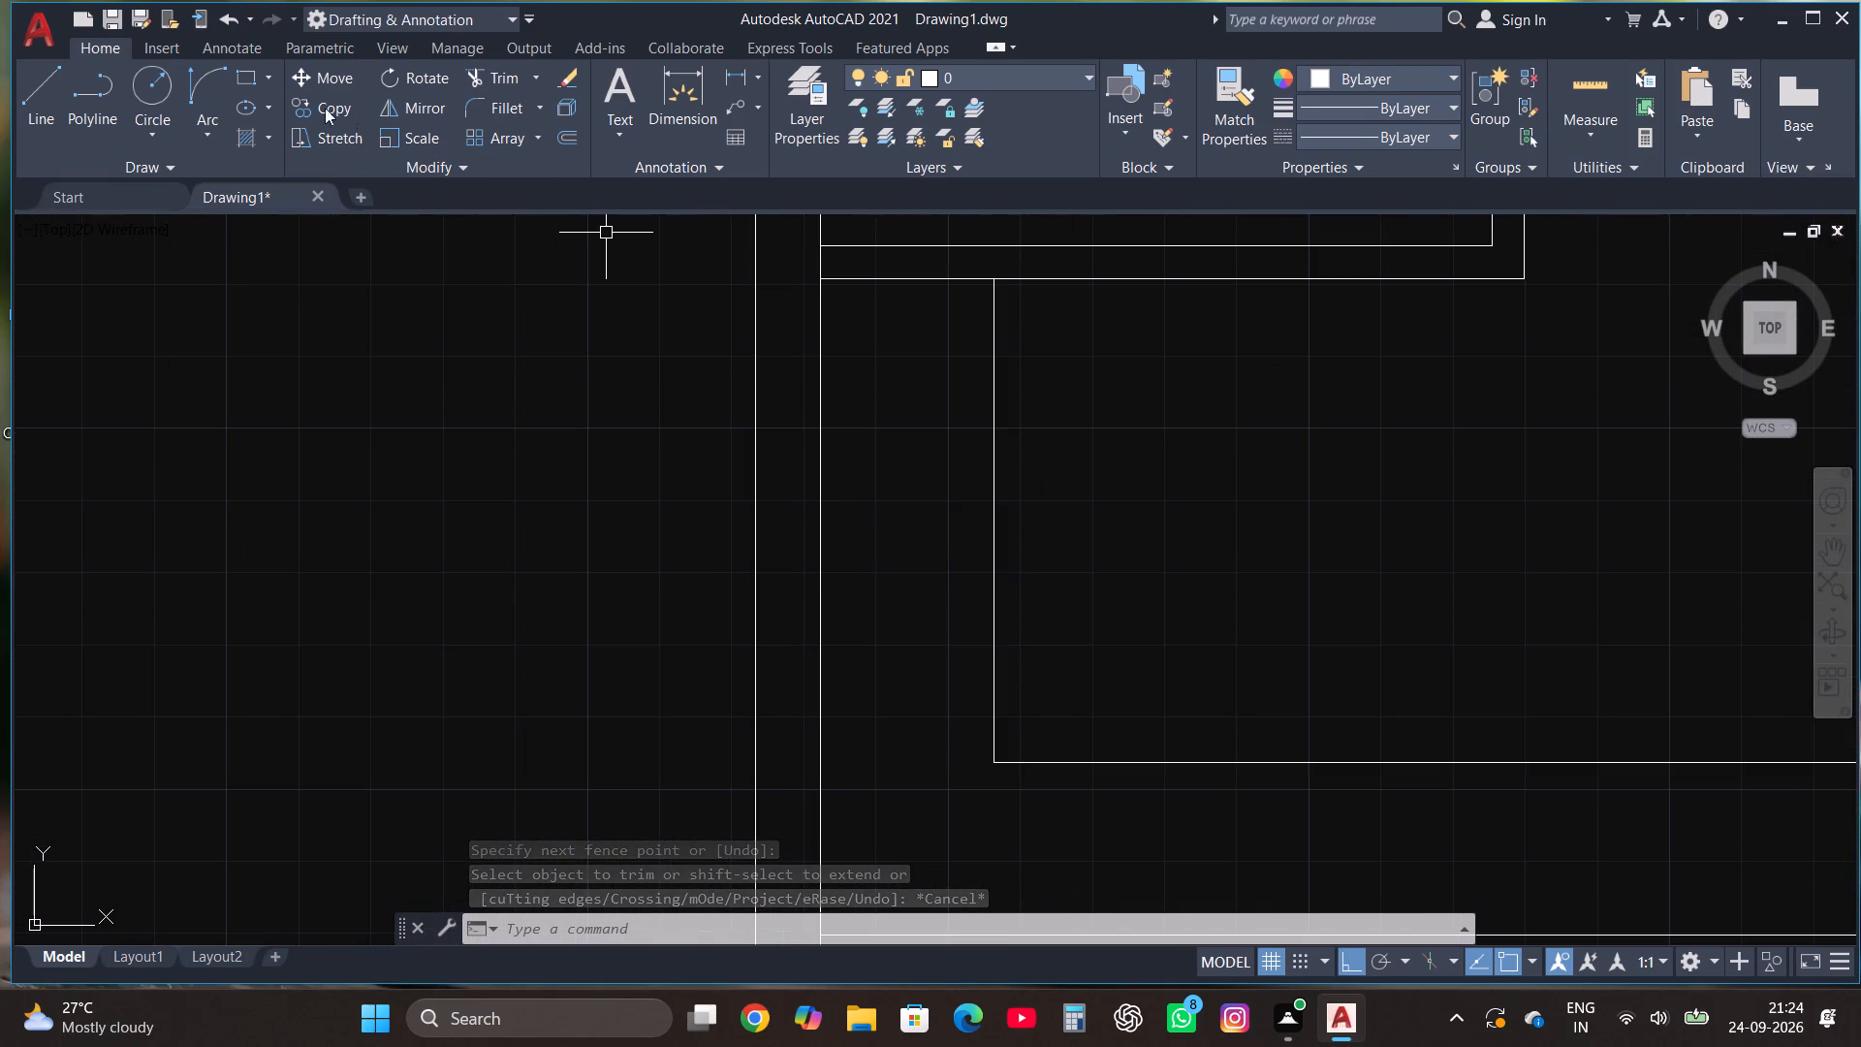
{"action": "left_click", "coordinate": [246, 79]}
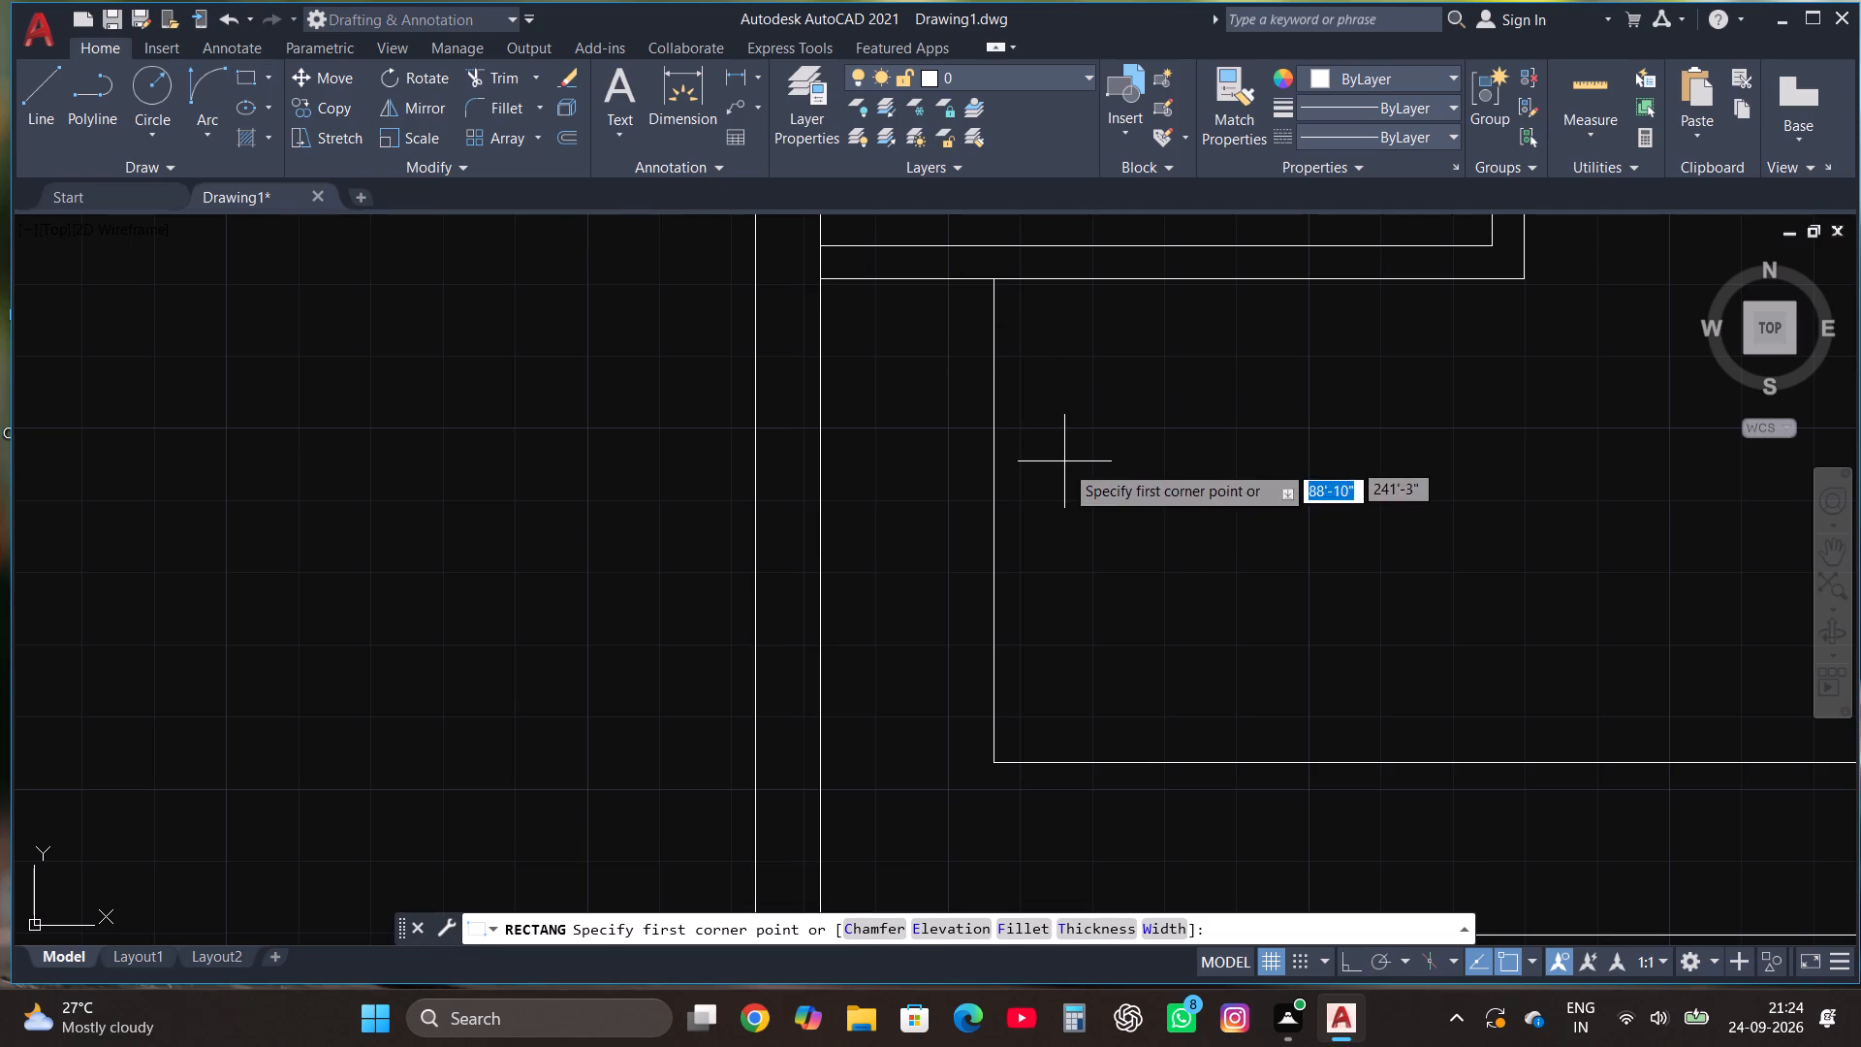
{"action": "left_click", "coordinate": [987, 620]}
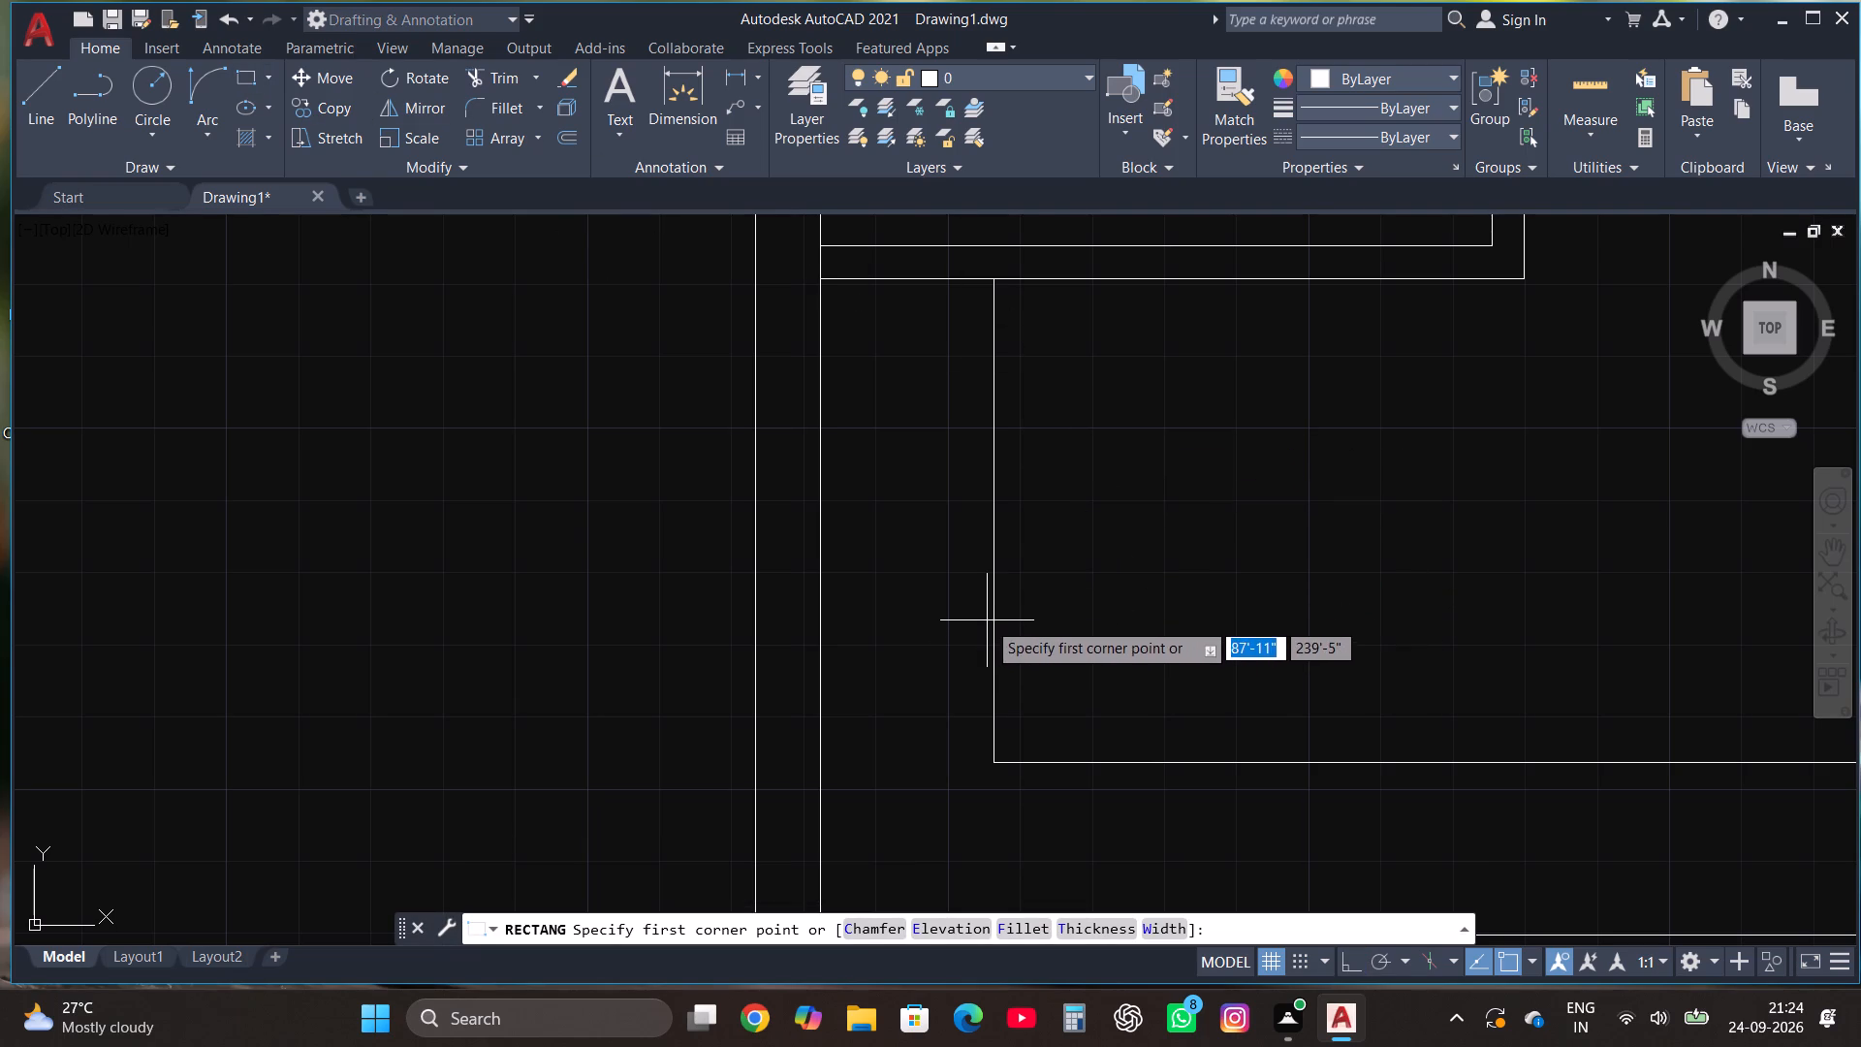
{"action": "left_click", "coordinate": [839, 433]}
{"action": "scroll", "coordinate": [883, 471], "scroll_direction": "up", "scroll_amount": 1}
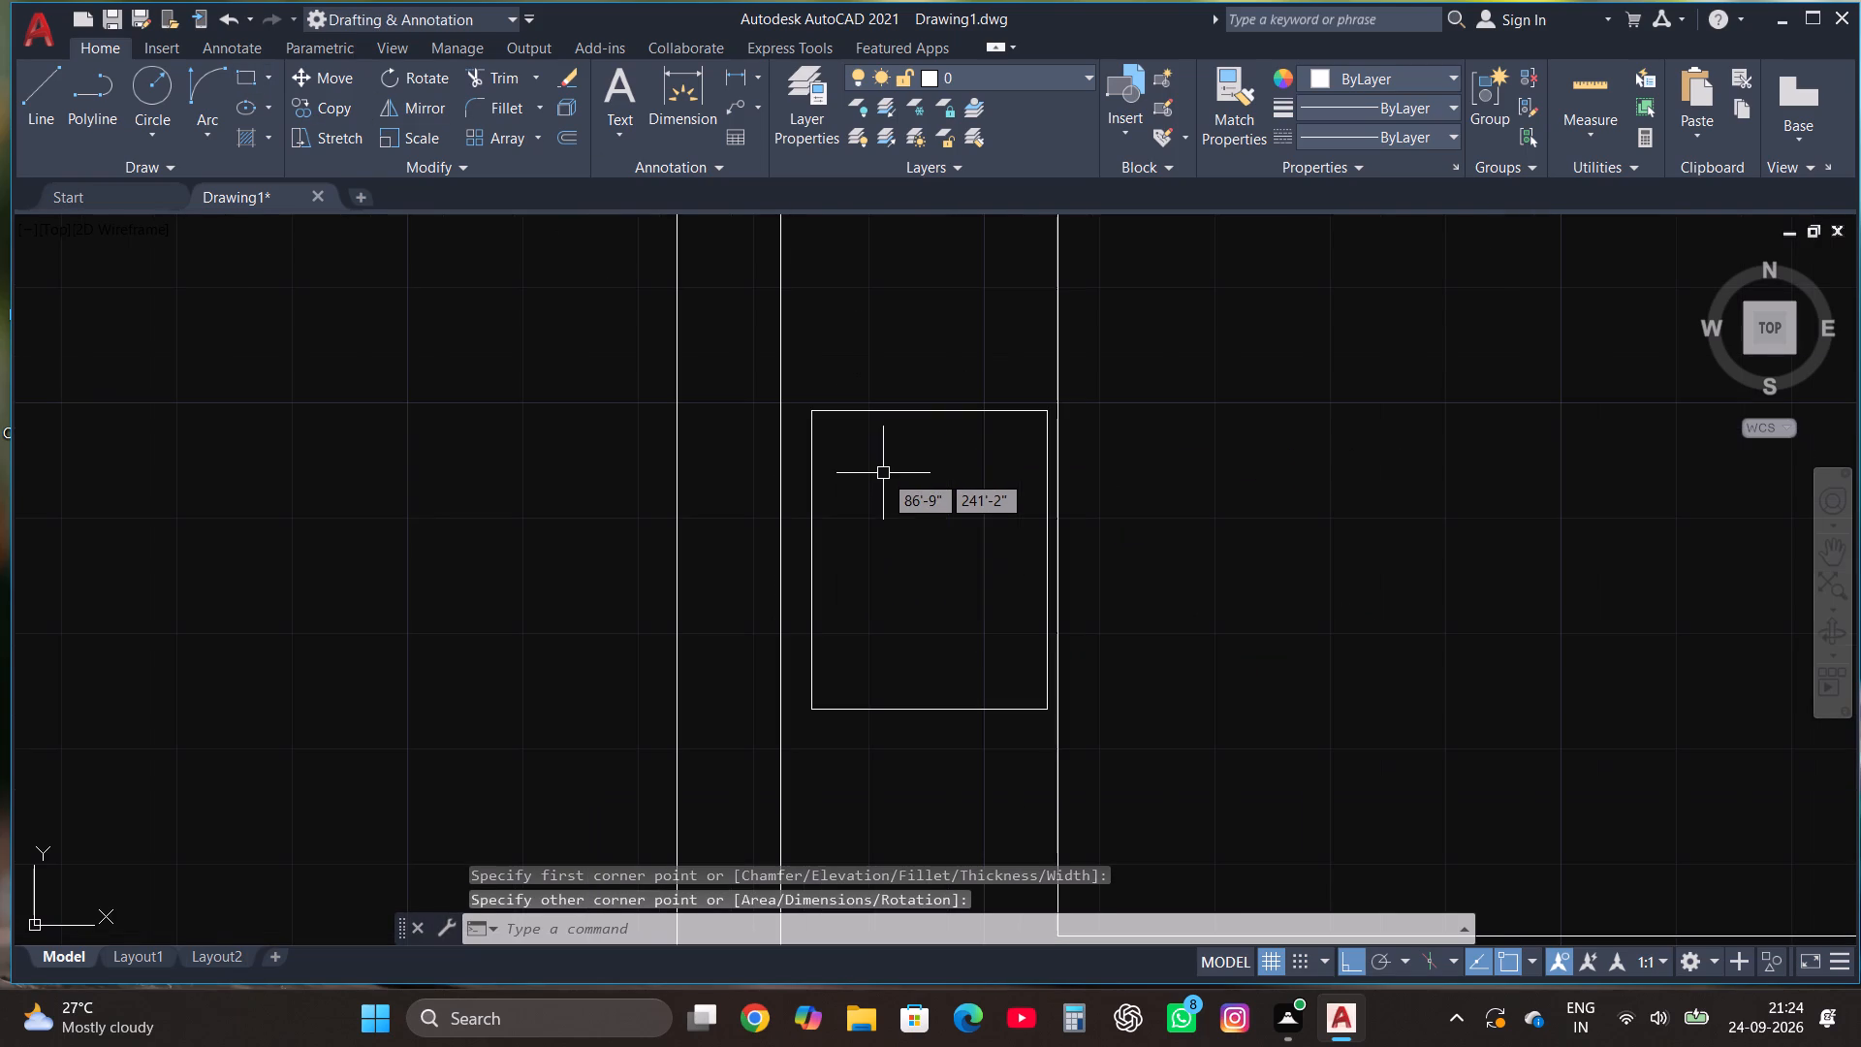
Offset the sink rectangle inward by about 1" to form its rim.
{"action": "left_click", "coordinate": [894, 398]}
{"action": "left_click", "coordinate": [879, 436]}
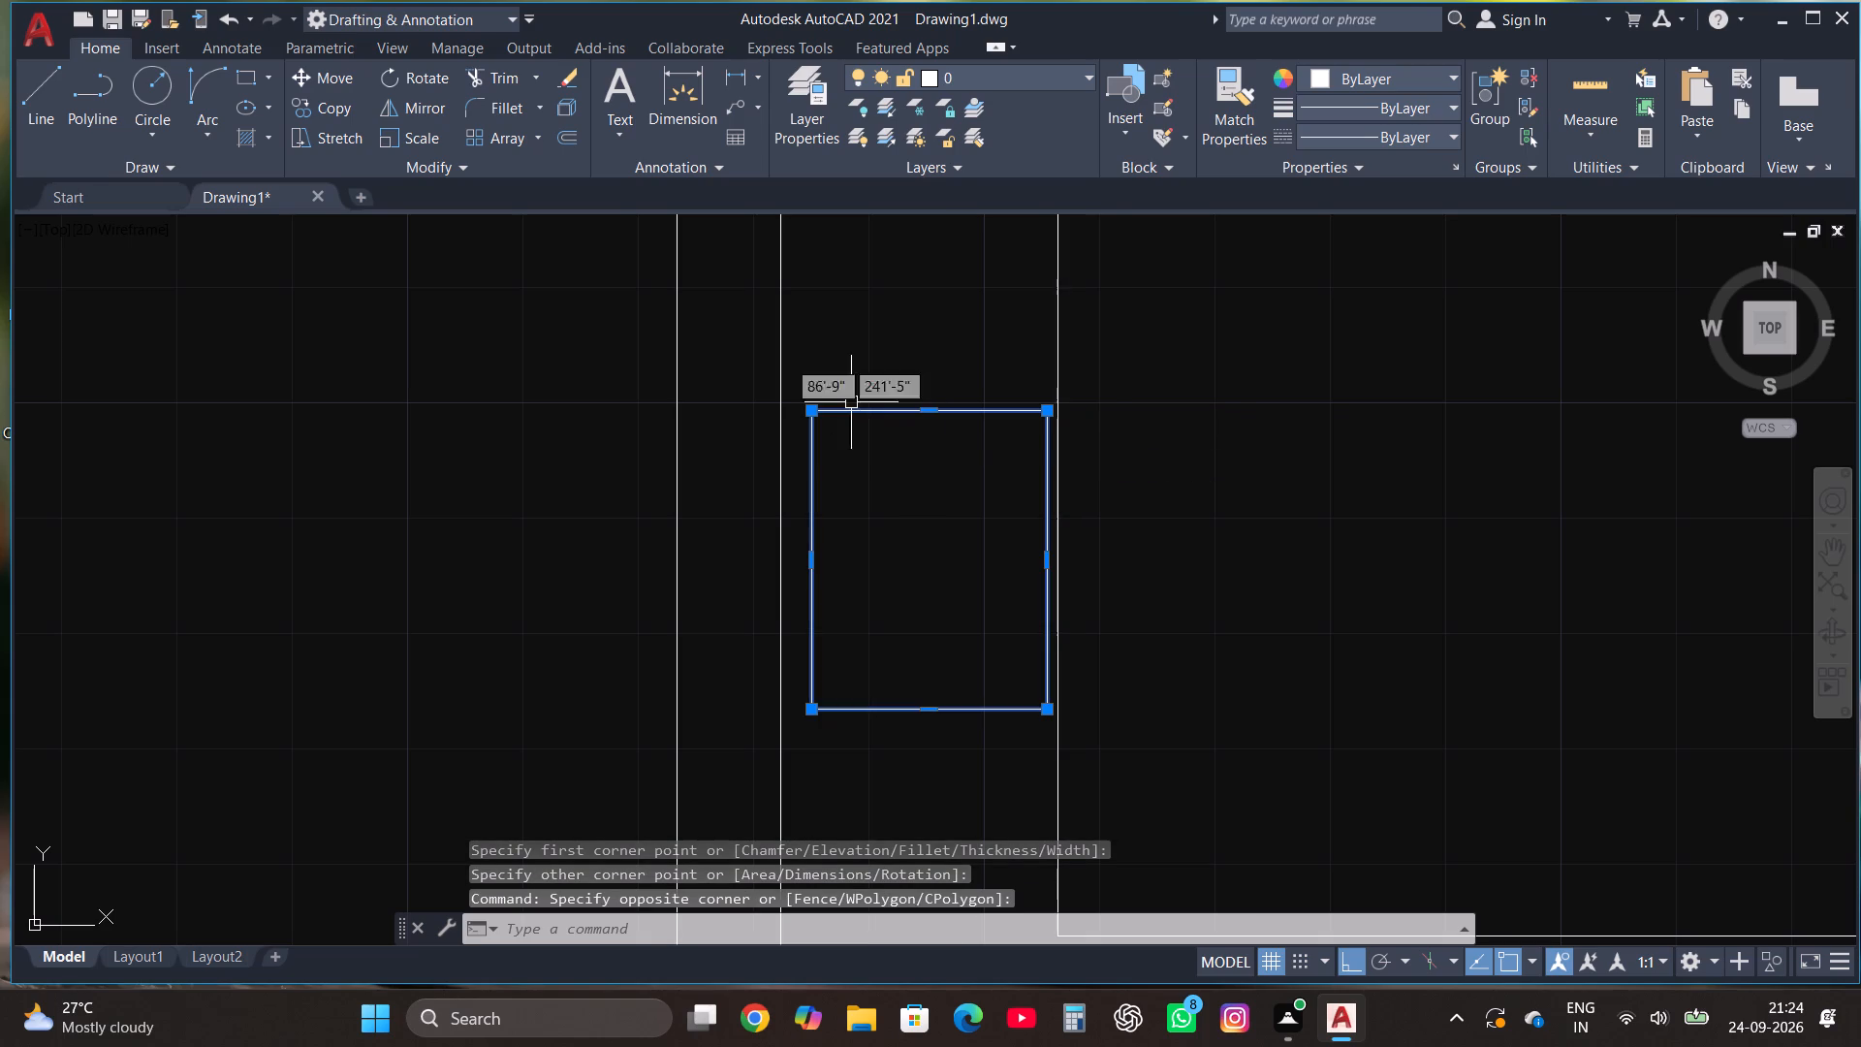
{"action": "left_click", "coordinate": [564, 141]}
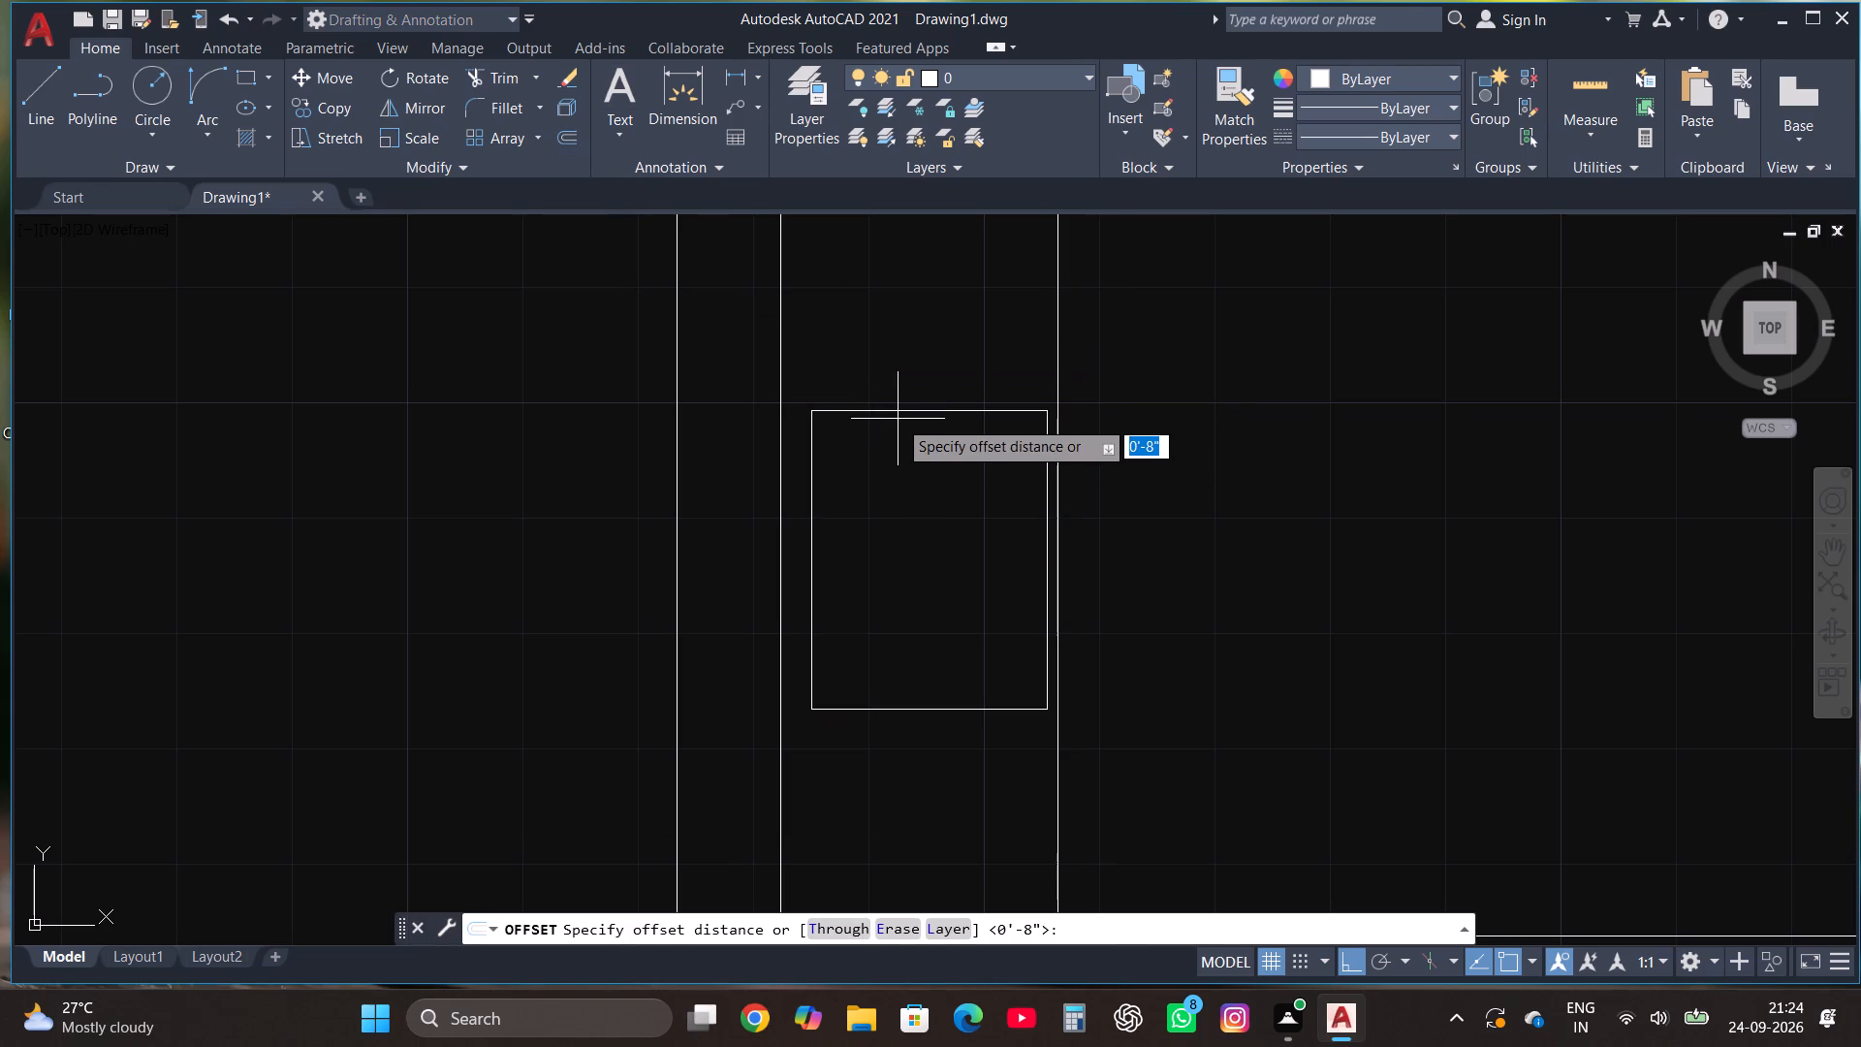
{"action": "left_click", "coordinate": [897, 410]}
{"action": "left_click", "coordinate": [899, 420]}
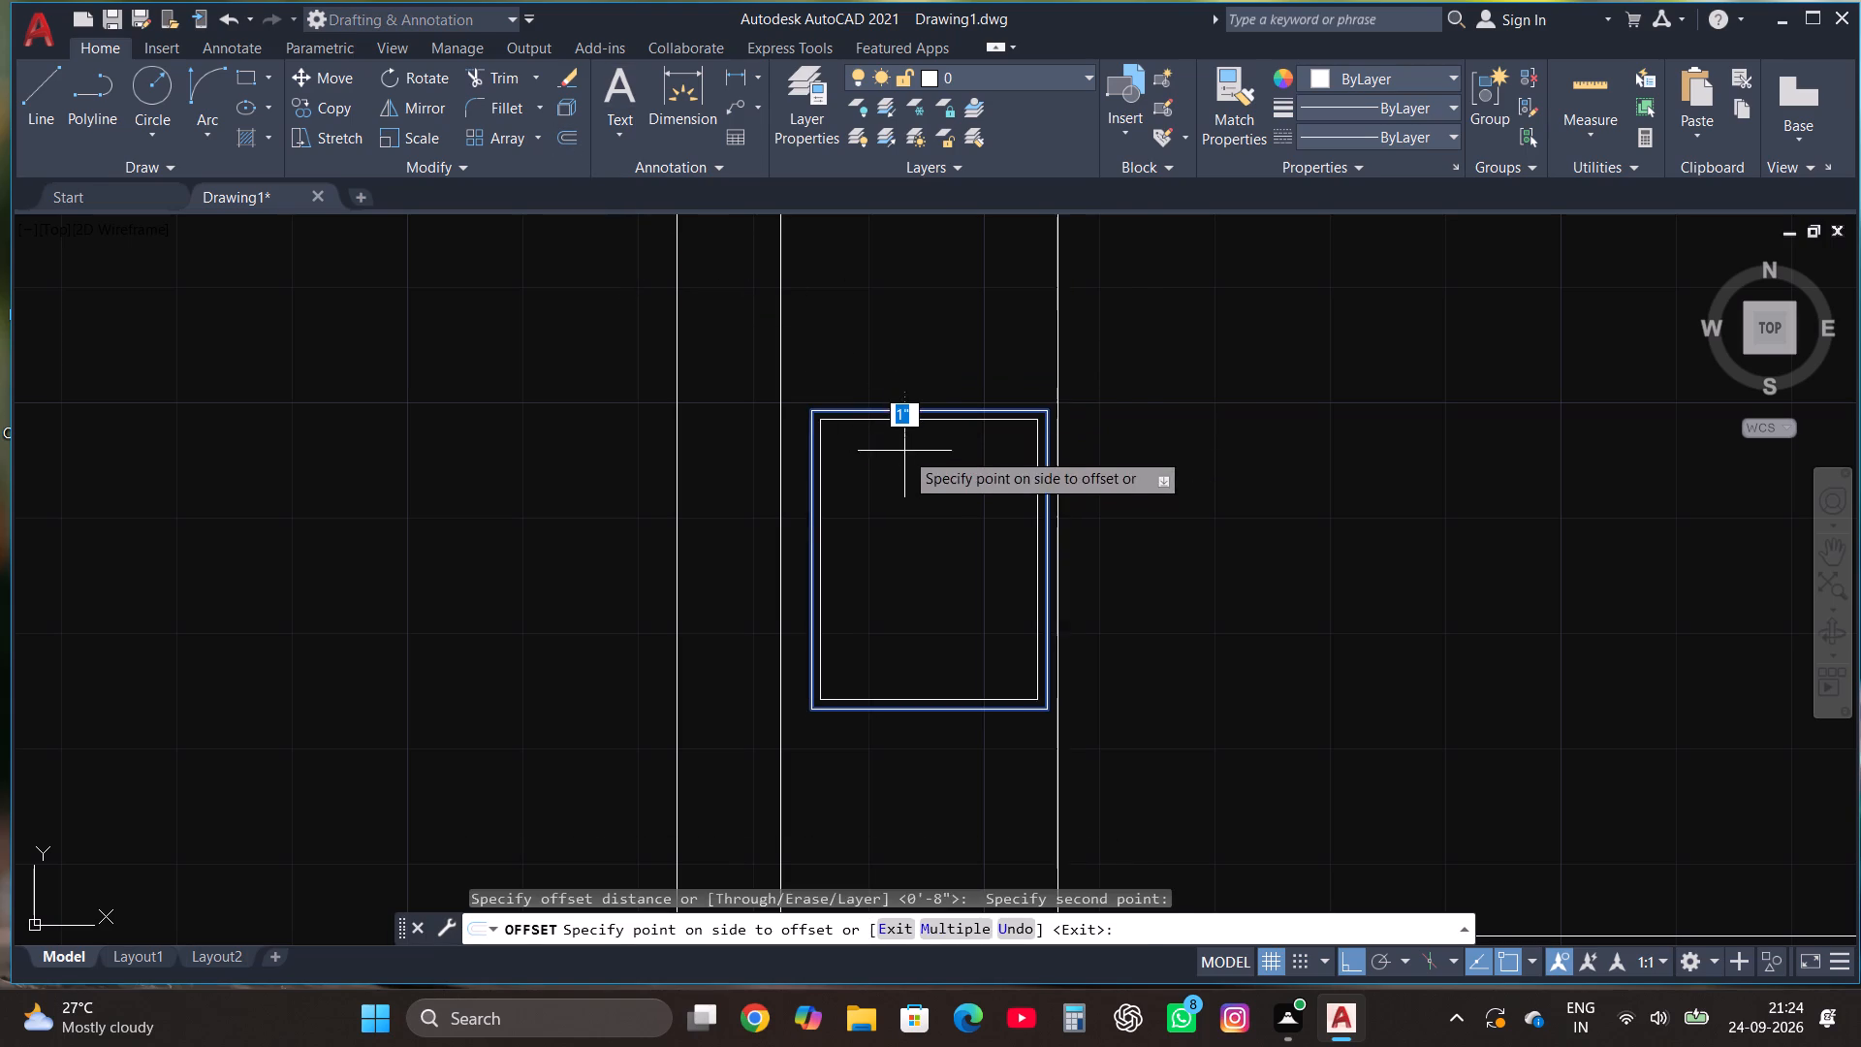
{"action": "left_click", "coordinate": [904, 451]}
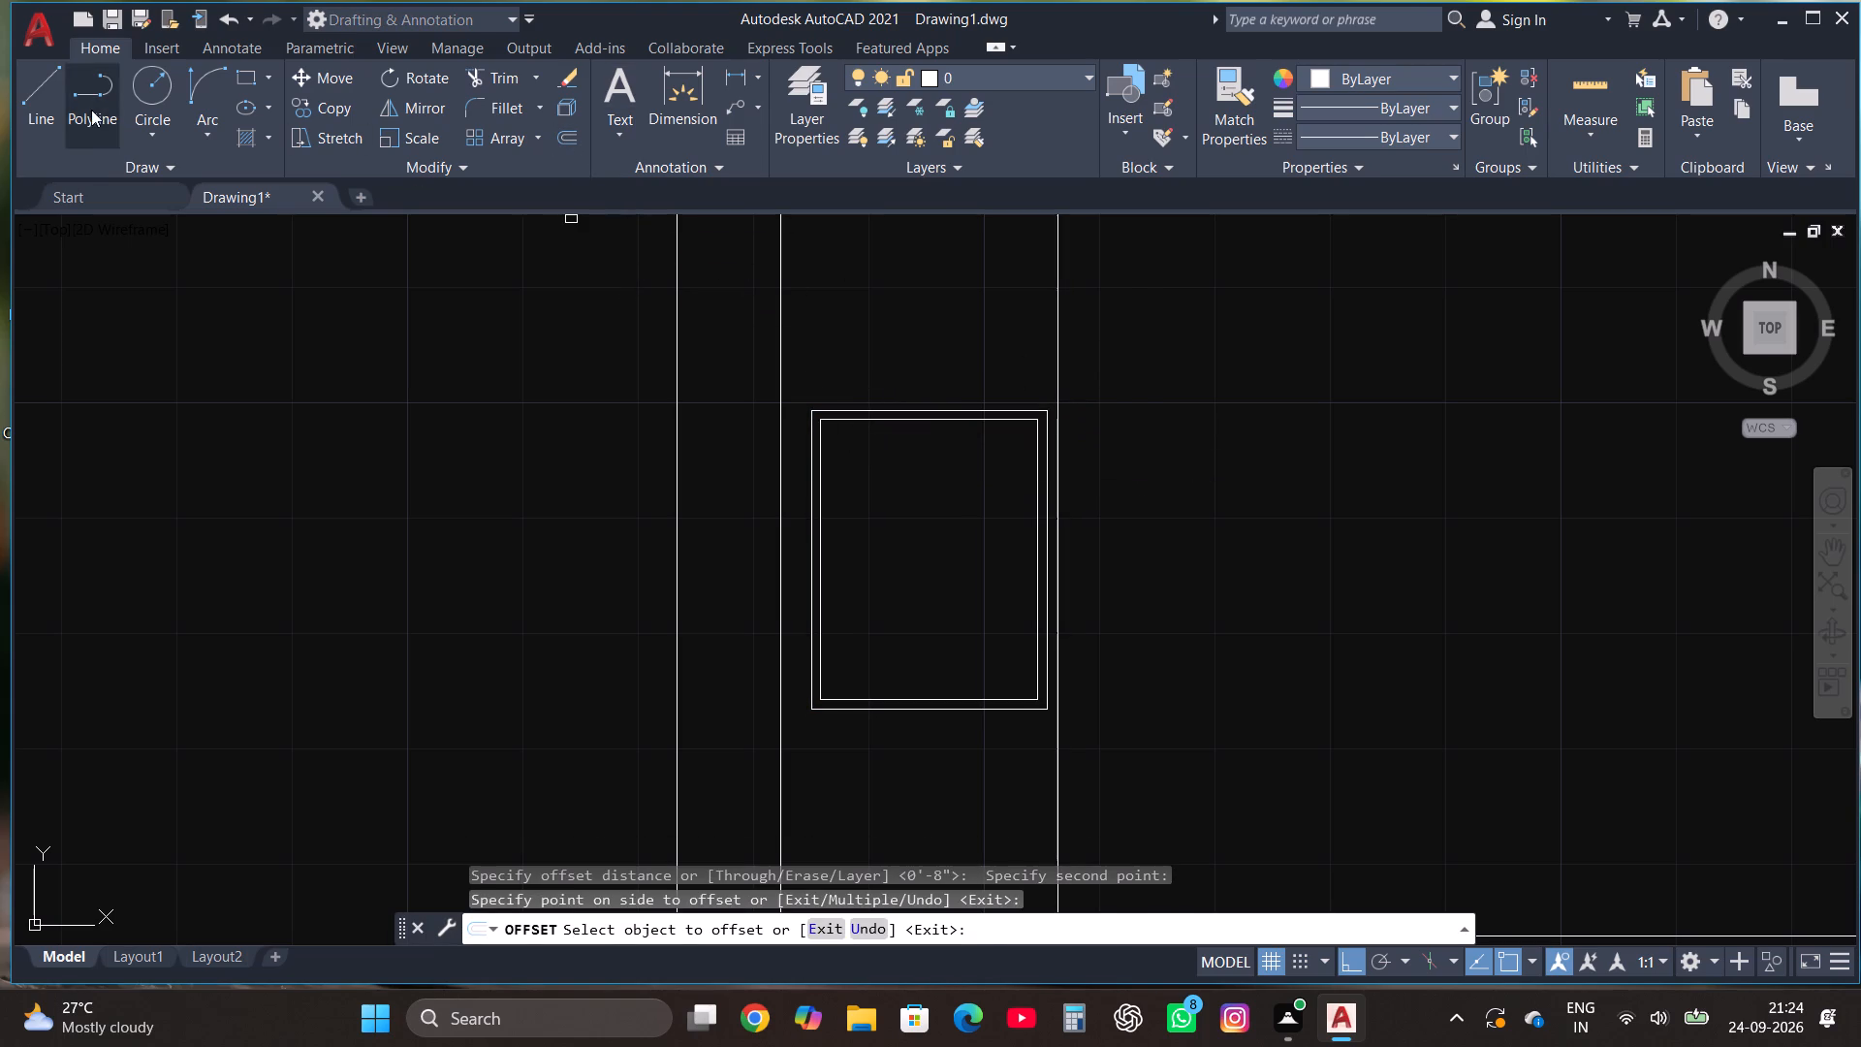
Draw a vertical line near the west side of the sink's inner rectangle and trim its overshoot at the north edge.
{"action": "left_click", "coordinate": [46, 99]}
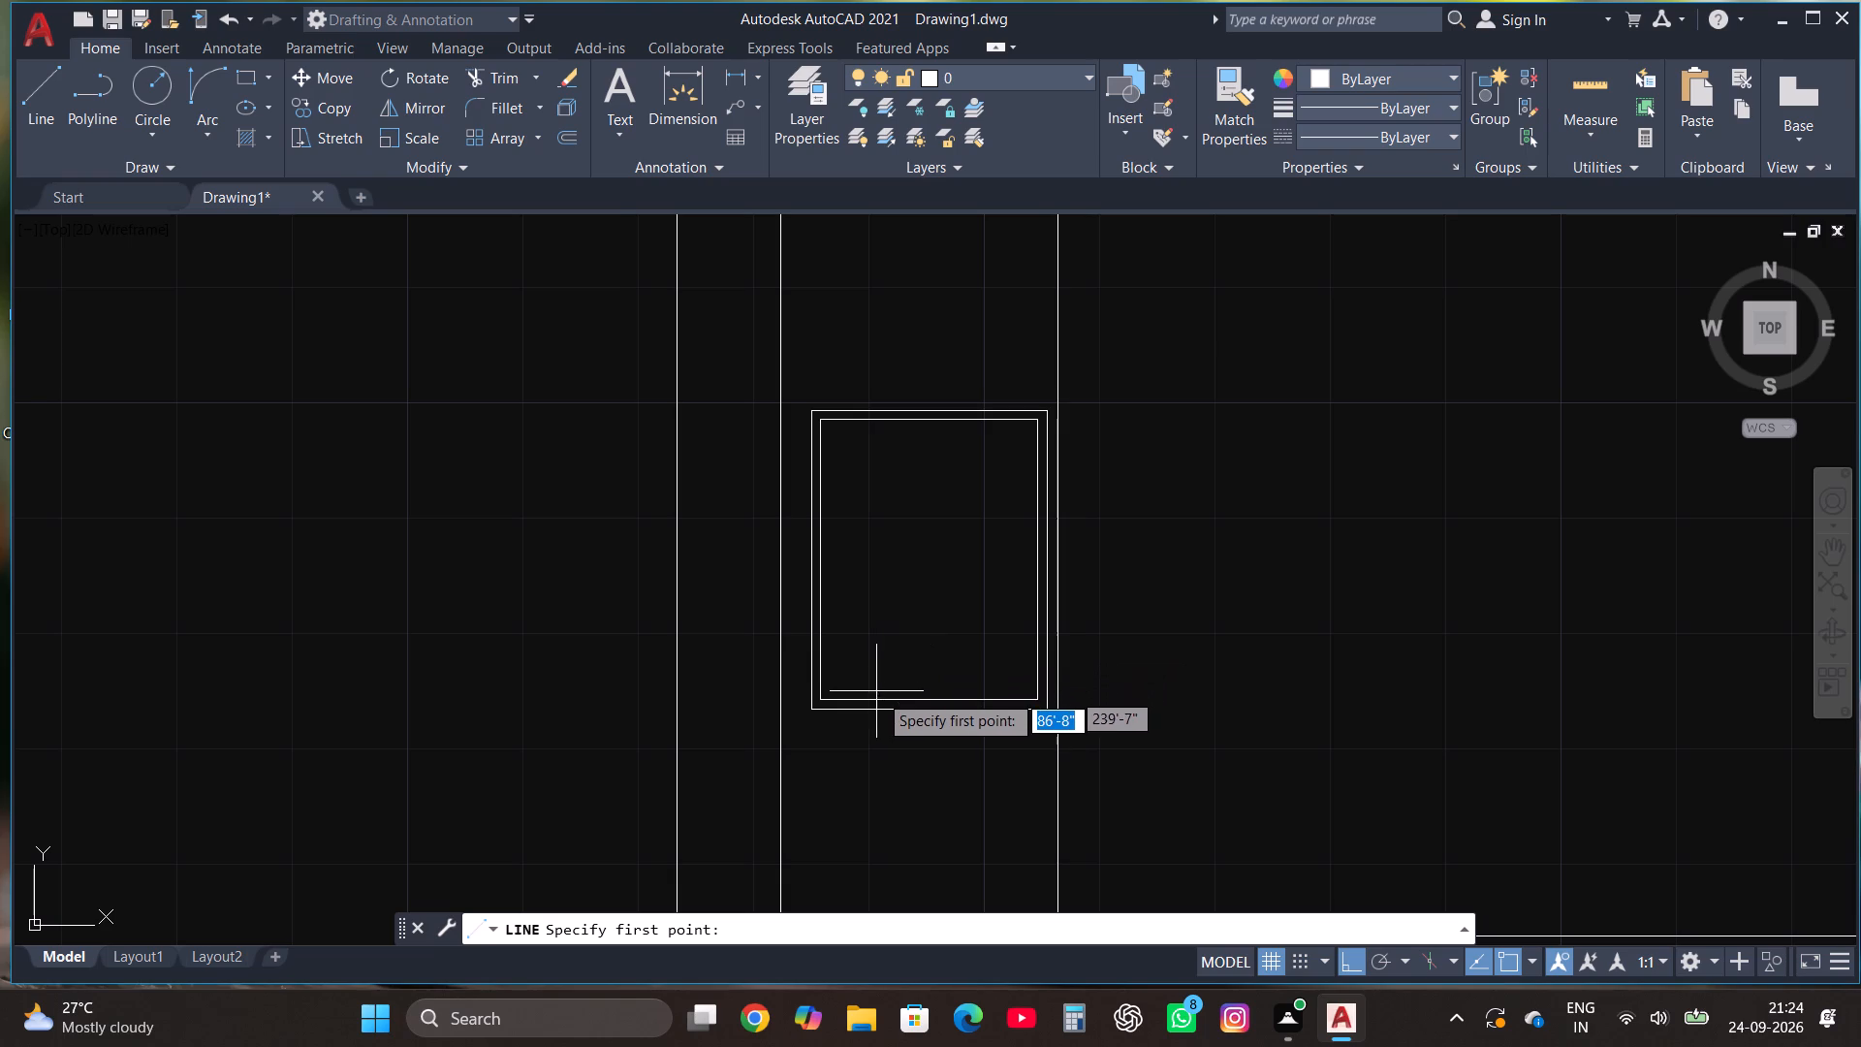
{"action": "left_click", "coordinate": [869, 698]}
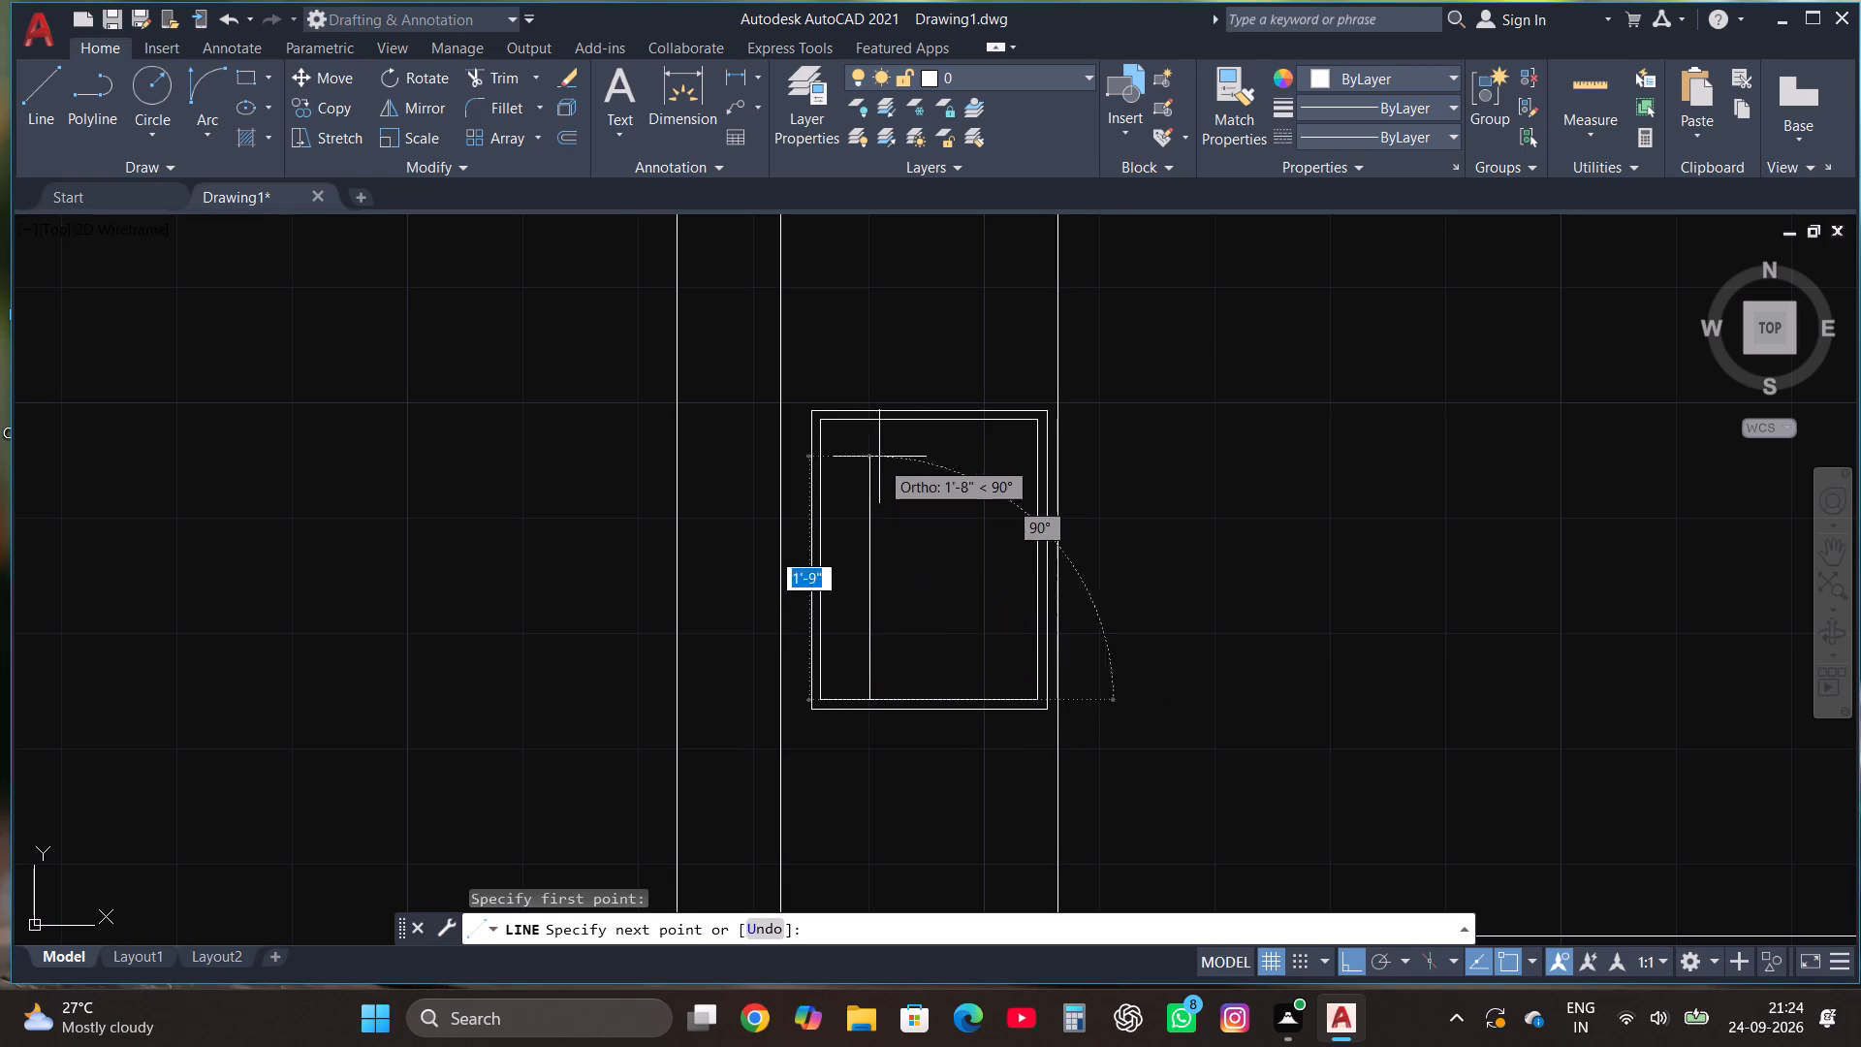
{"action": "scroll", "coordinate": [873, 411], "scroll_direction": "up", "scroll_amount": 2}
{"action": "left_click", "coordinate": [861, 421]}
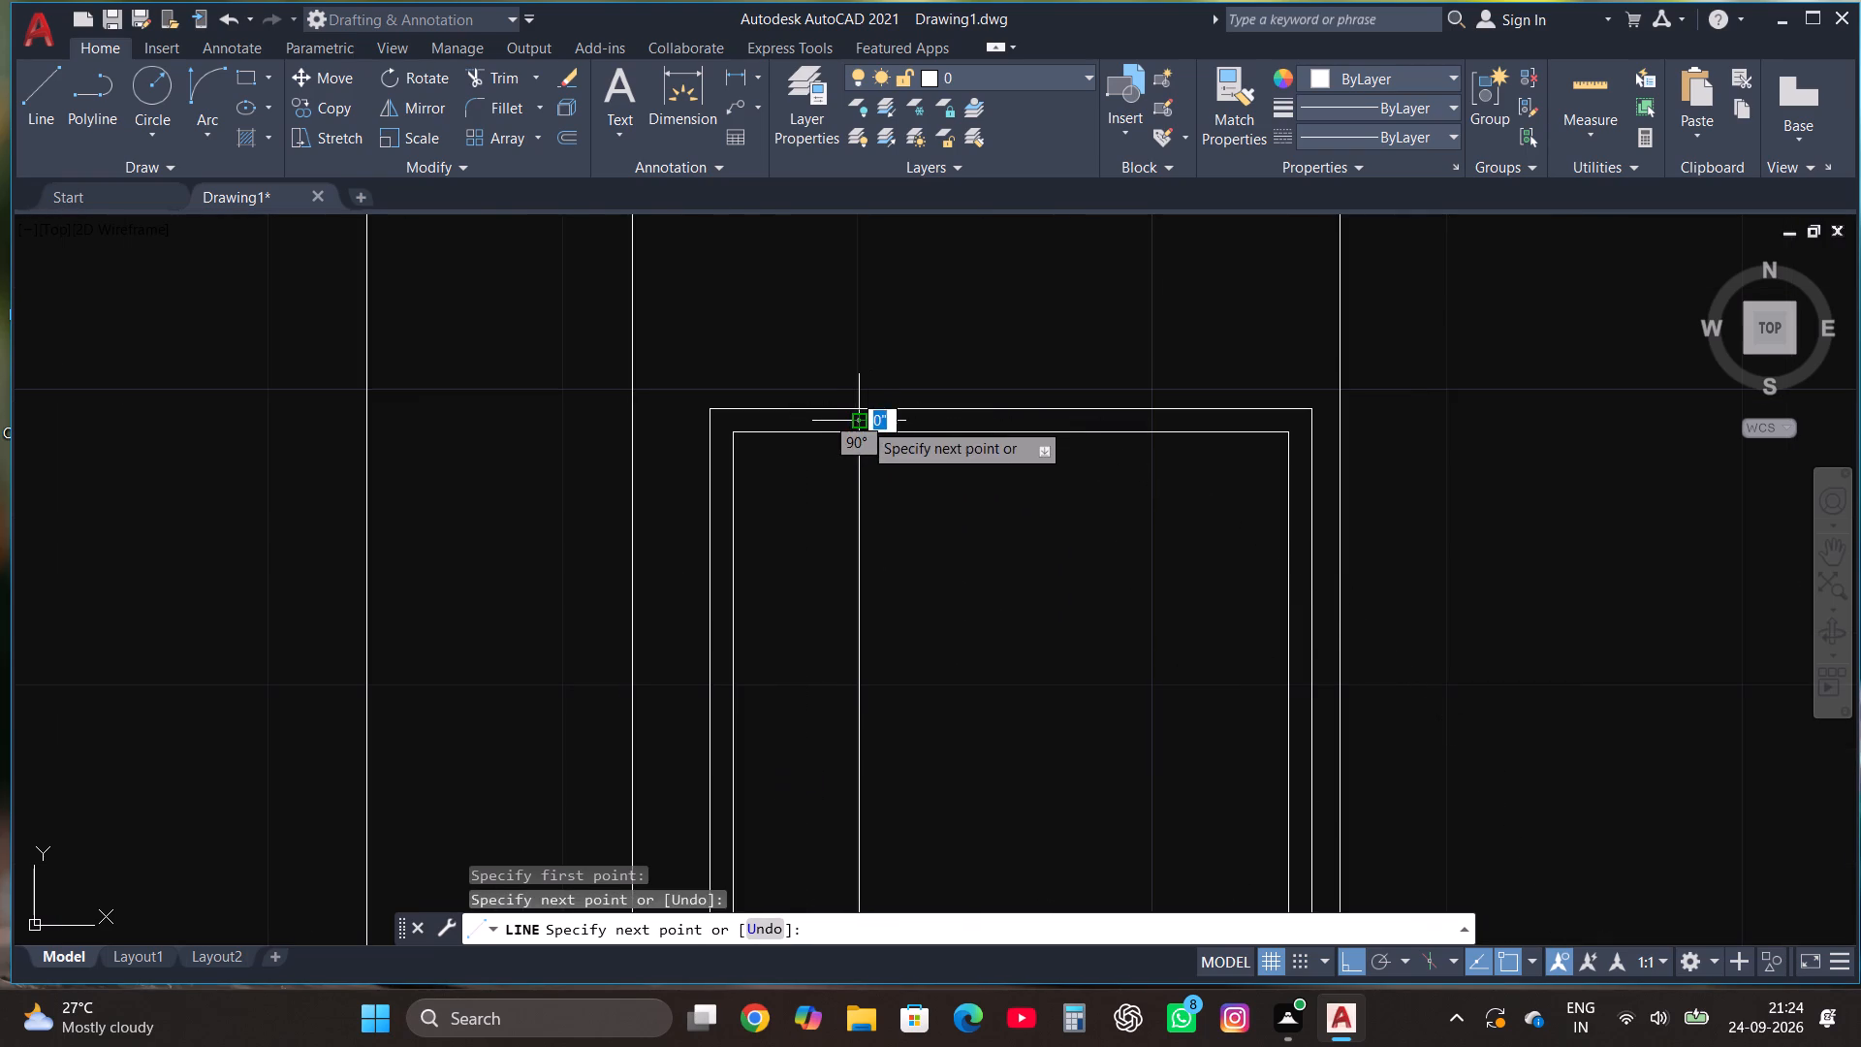
{"action": "key", "text": "Escape"}
{"action": "left_click", "coordinate": [509, 79]}
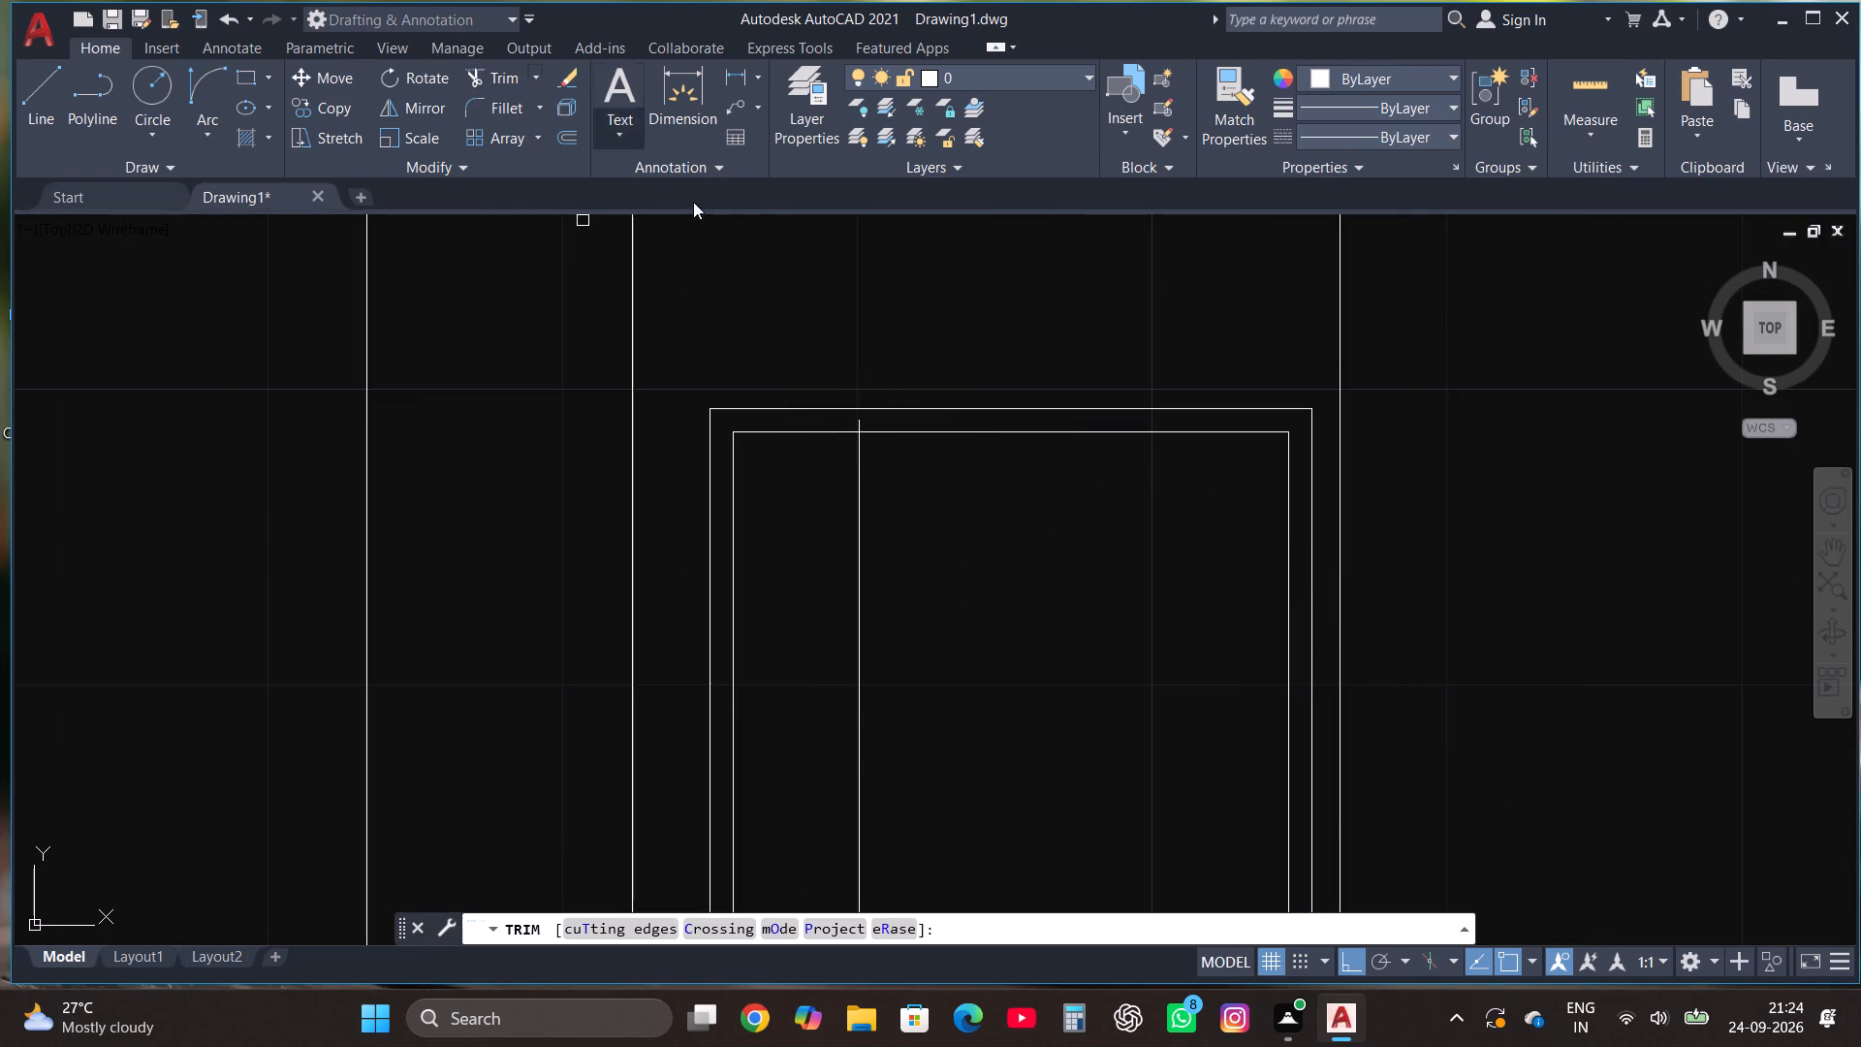
{"action": "left_click", "coordinate": [861, 424]}
{"action": "key", "text": "Escape"}
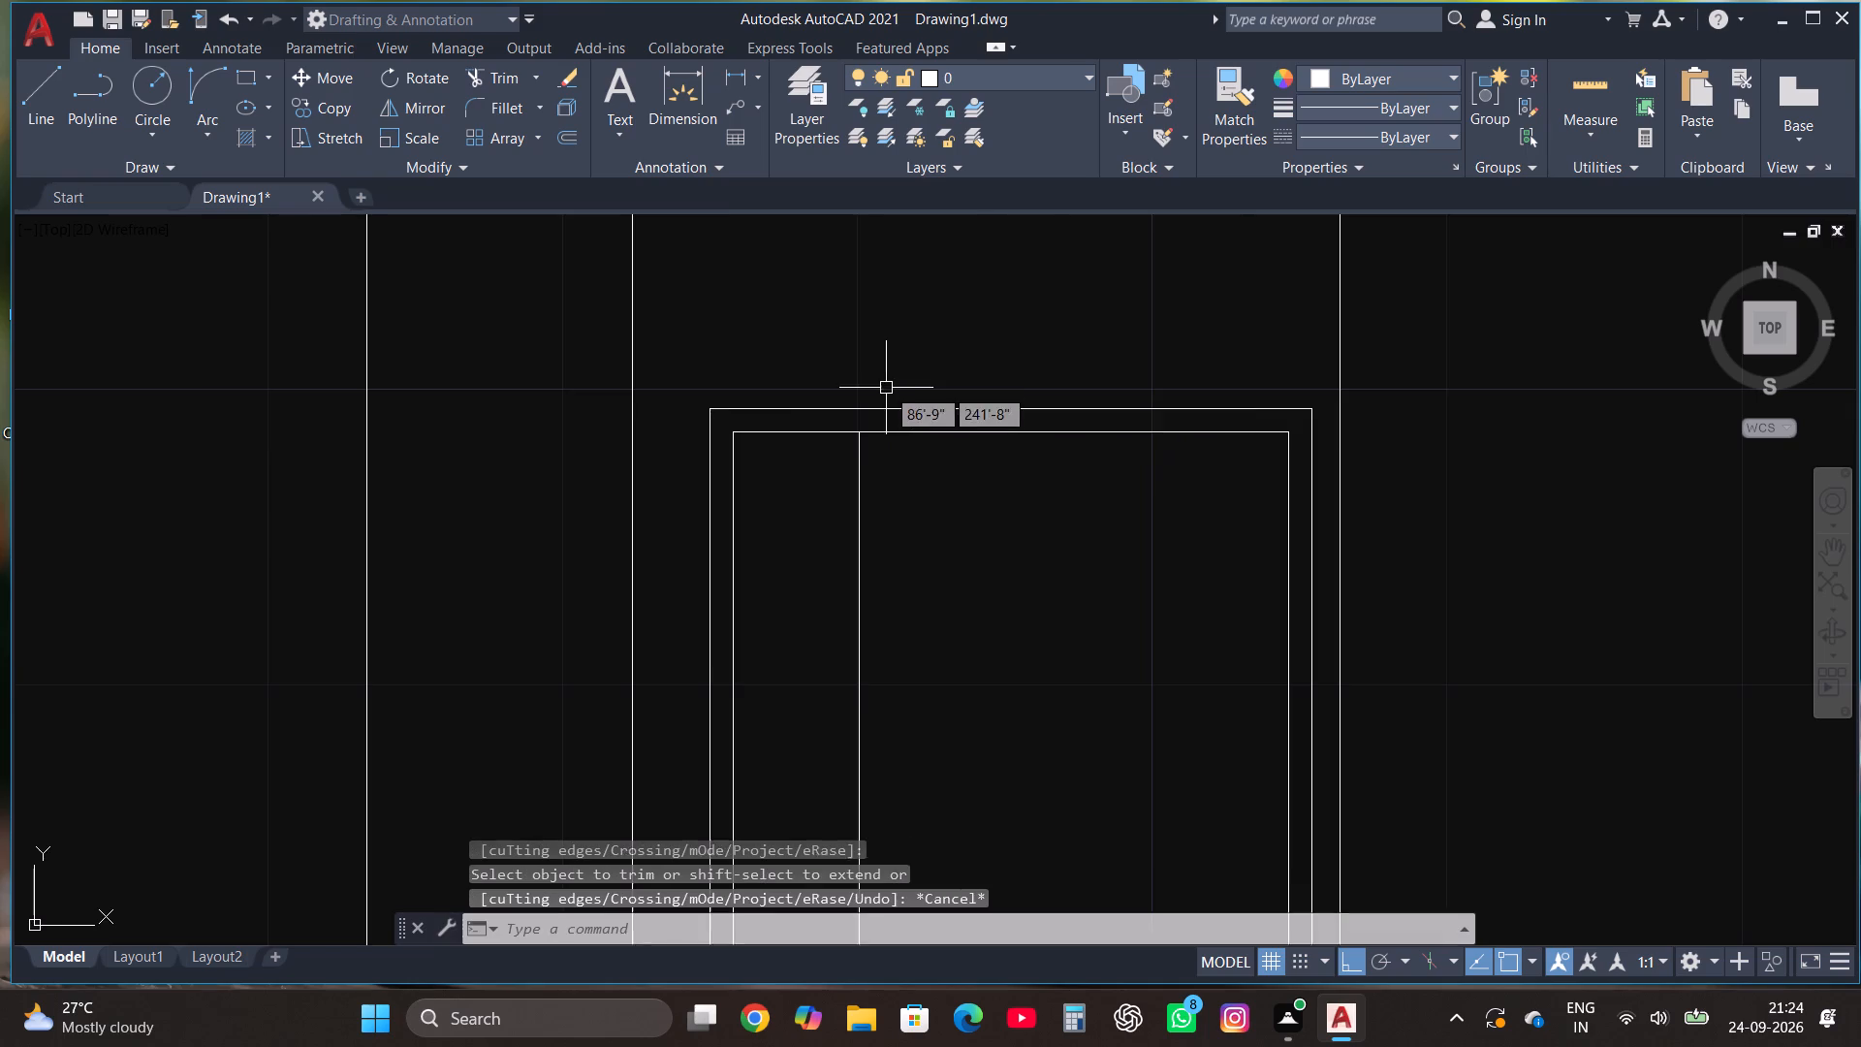
Copy the sink's vertical line about 1" to the east.
{"action": "scroll", "coordinate": [886, 387], "scroll_direction": "down", "scroll_amount": 2}
{"action": "left_click", "coordinate": [876, 489]}
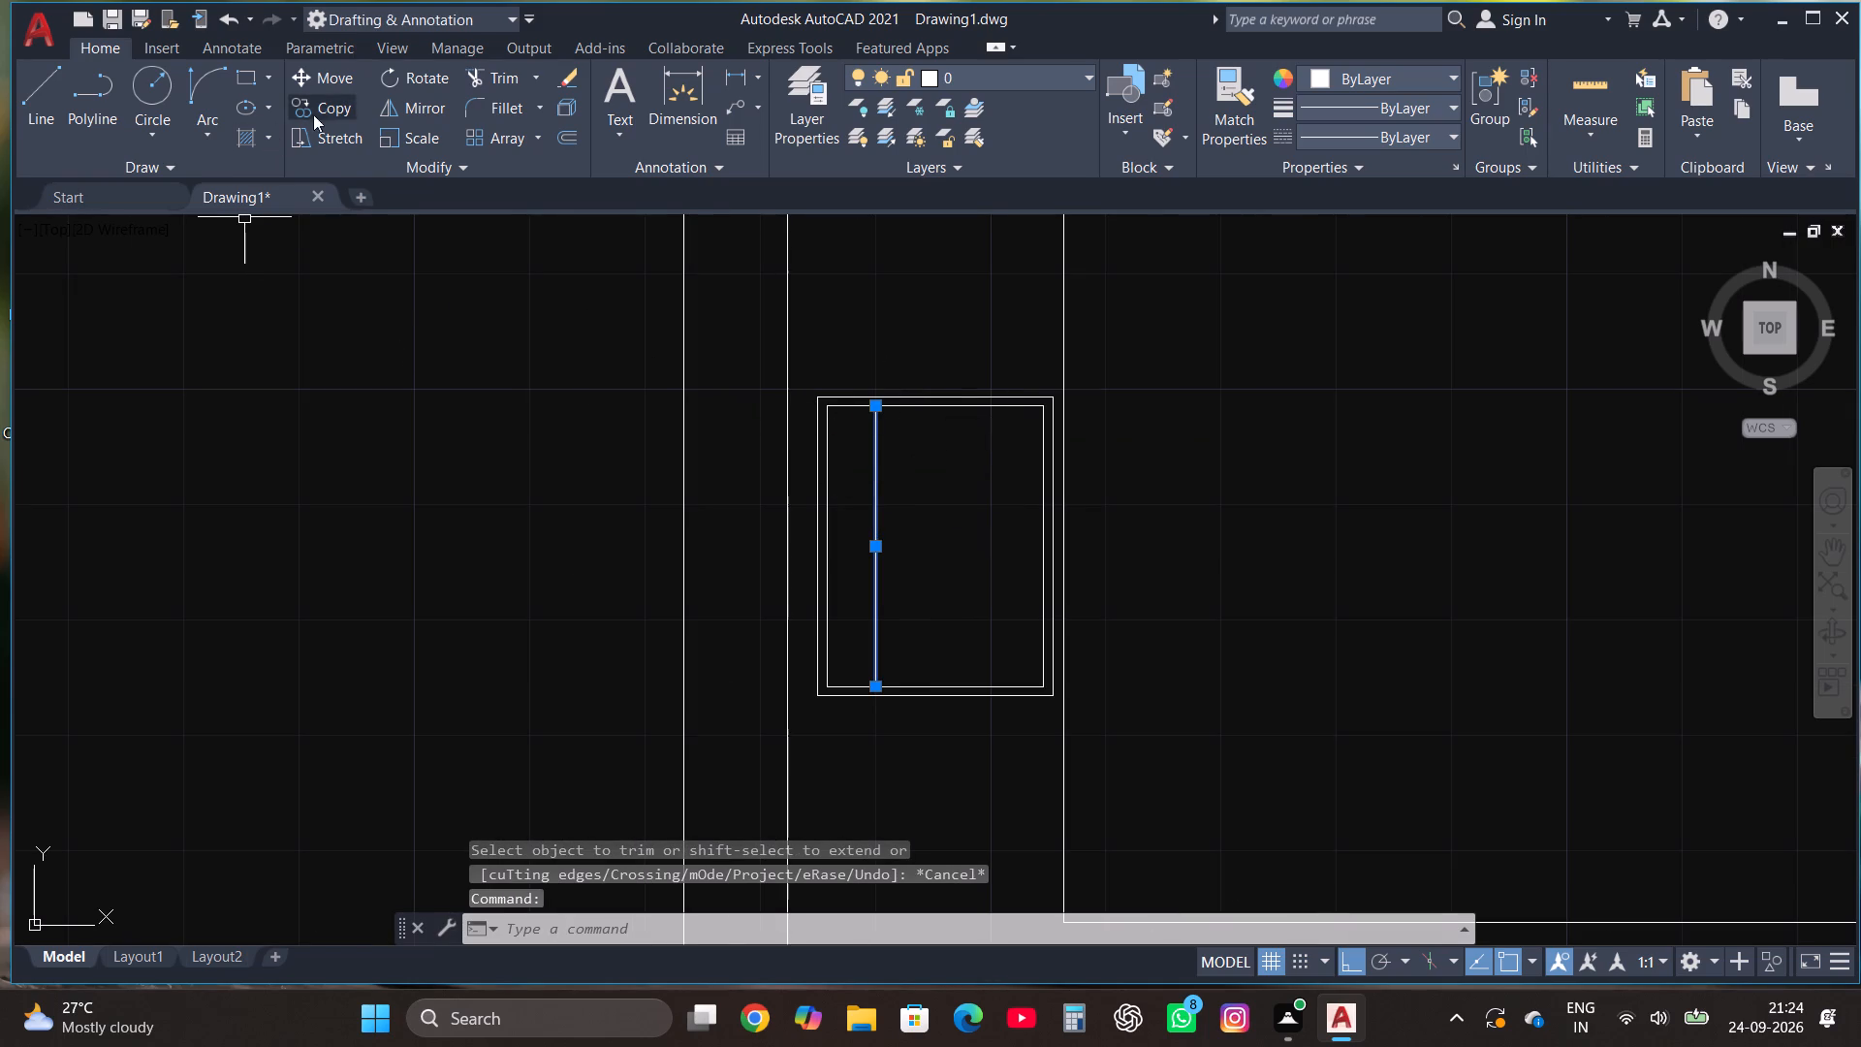
{"action": "left_click", "coordinate": [329, 105]}
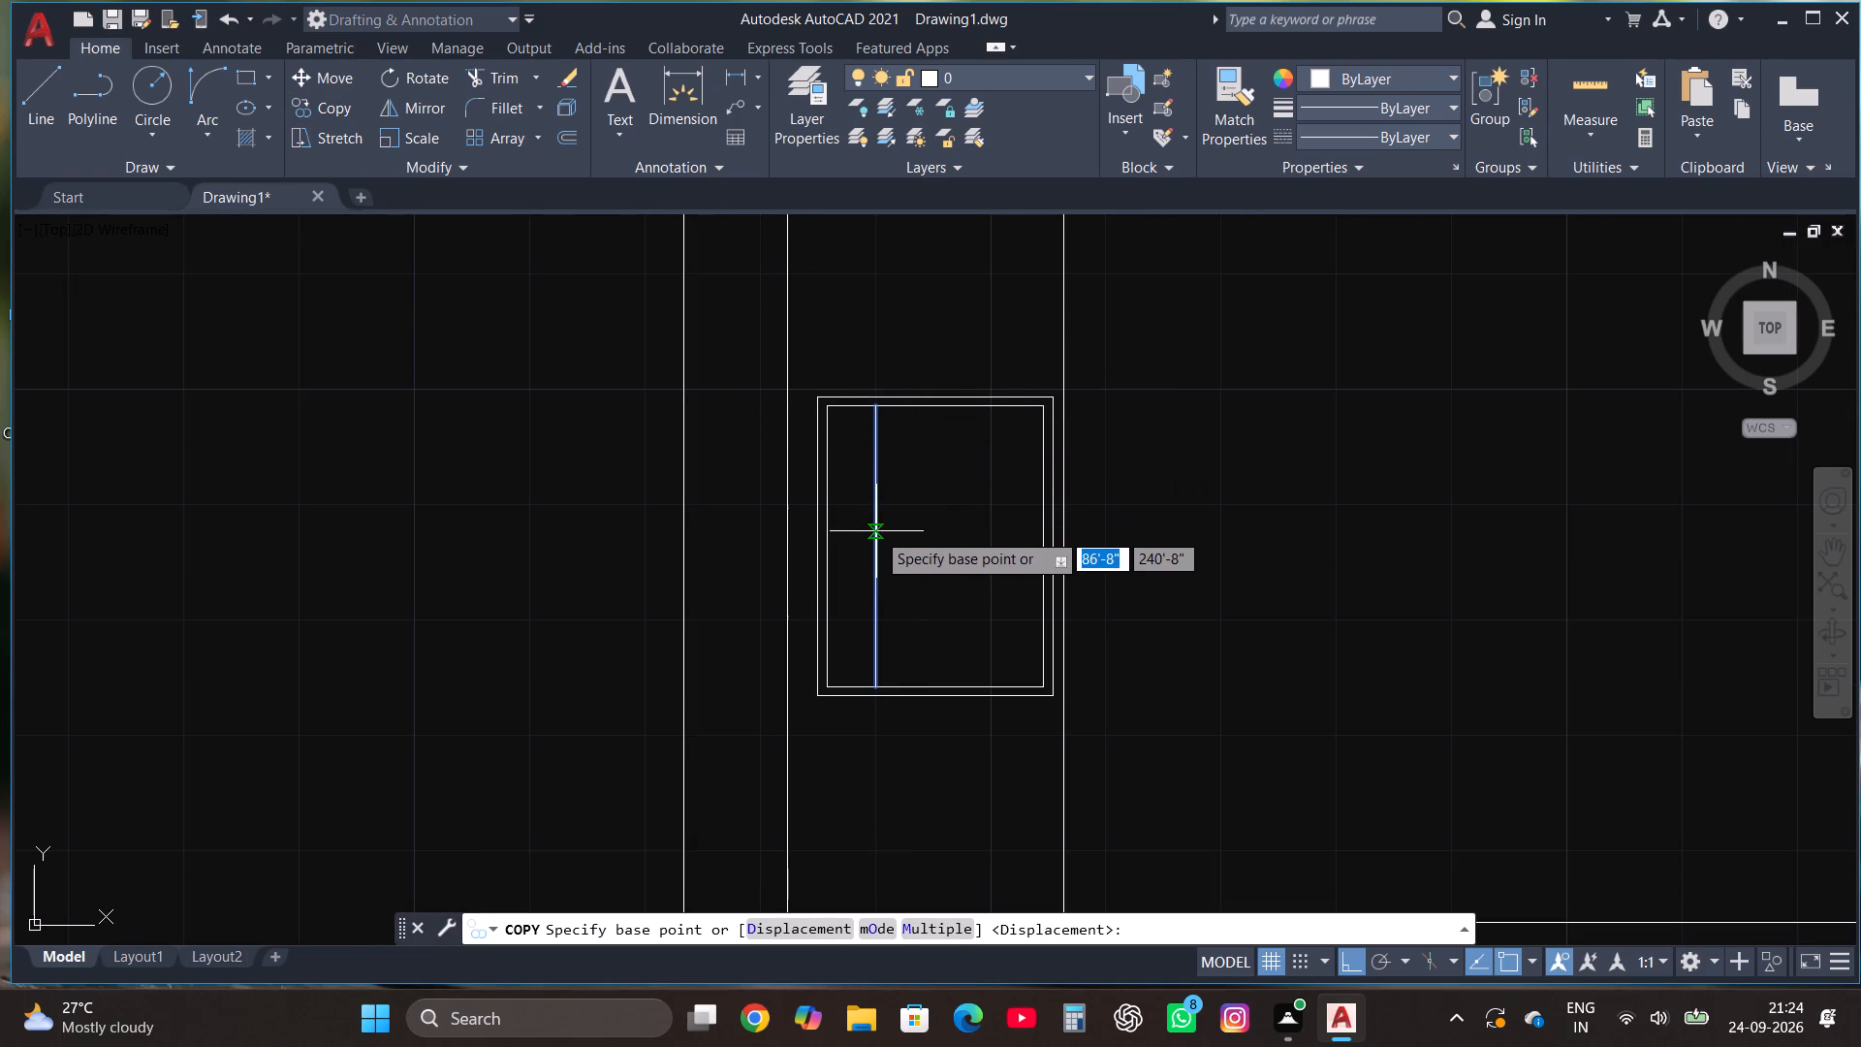
{"action": "left_click", "coordinate": [876, 531]}
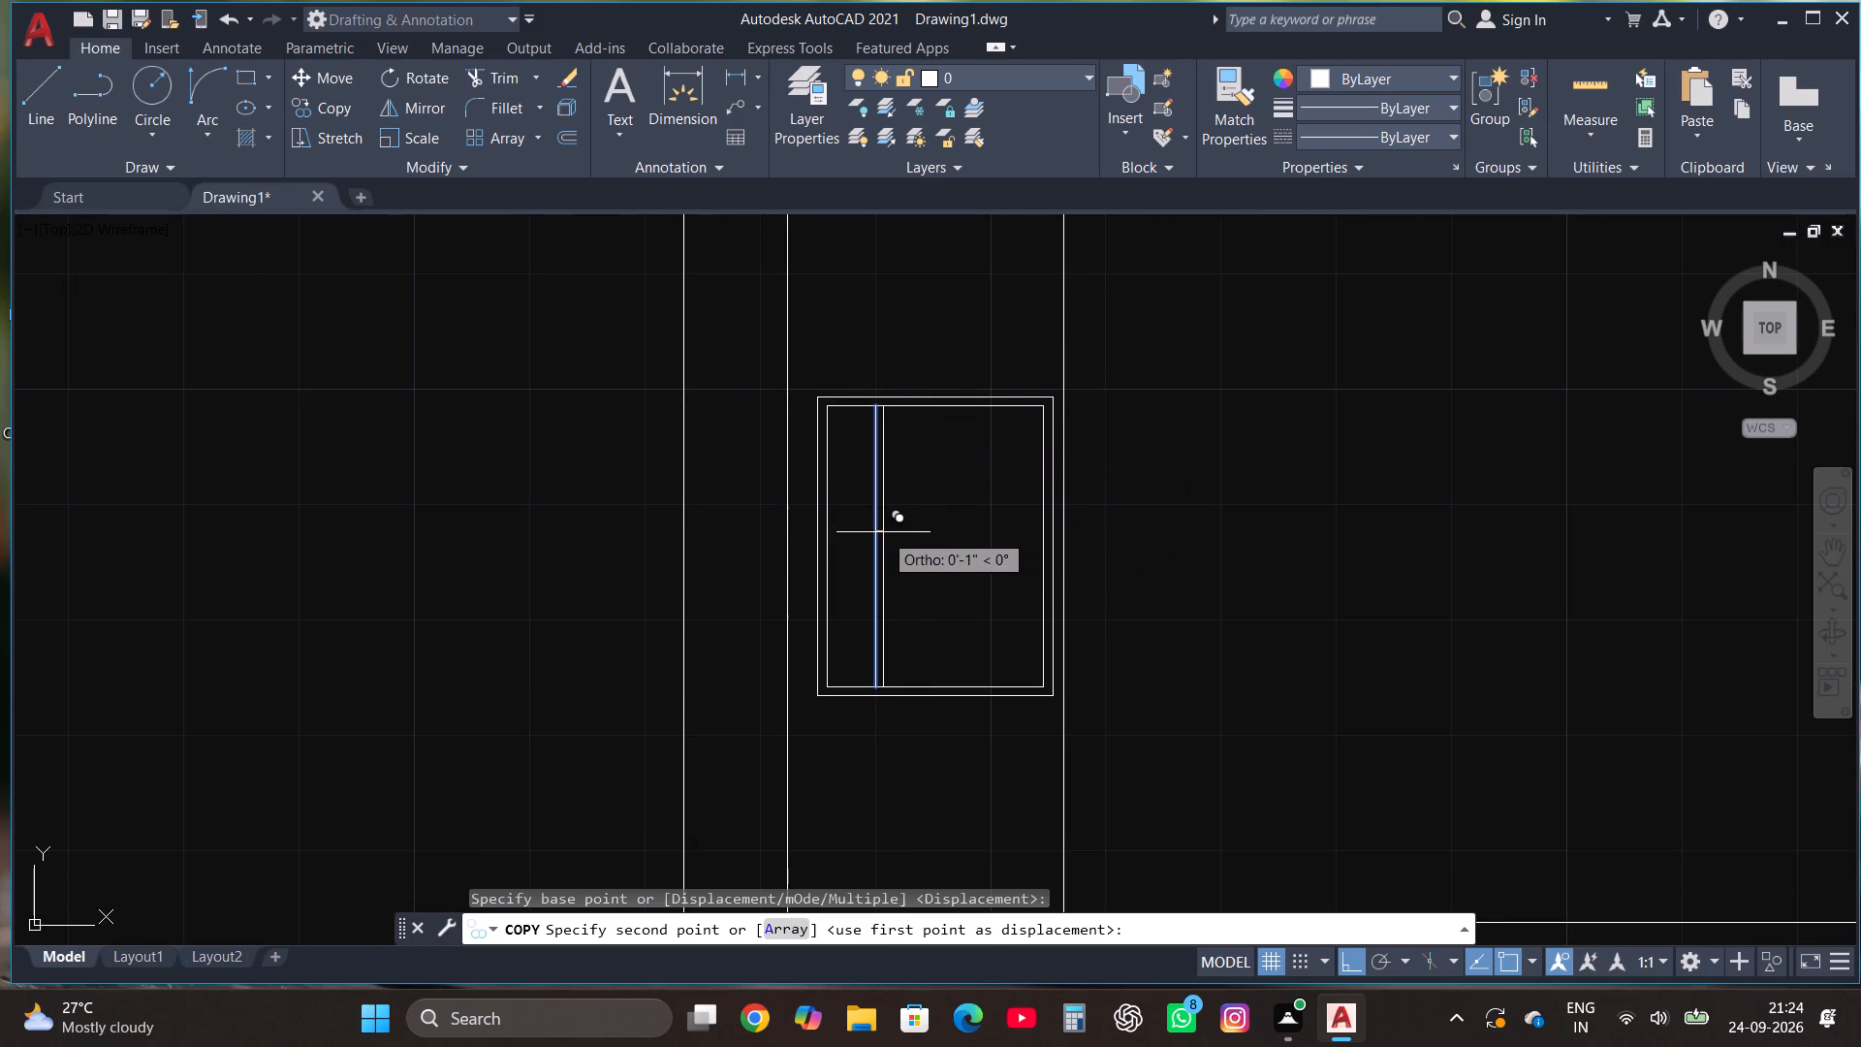
{"action": "left_click", "coordinate": [883, 532]}
{"action": "key", "text": "Escape"}
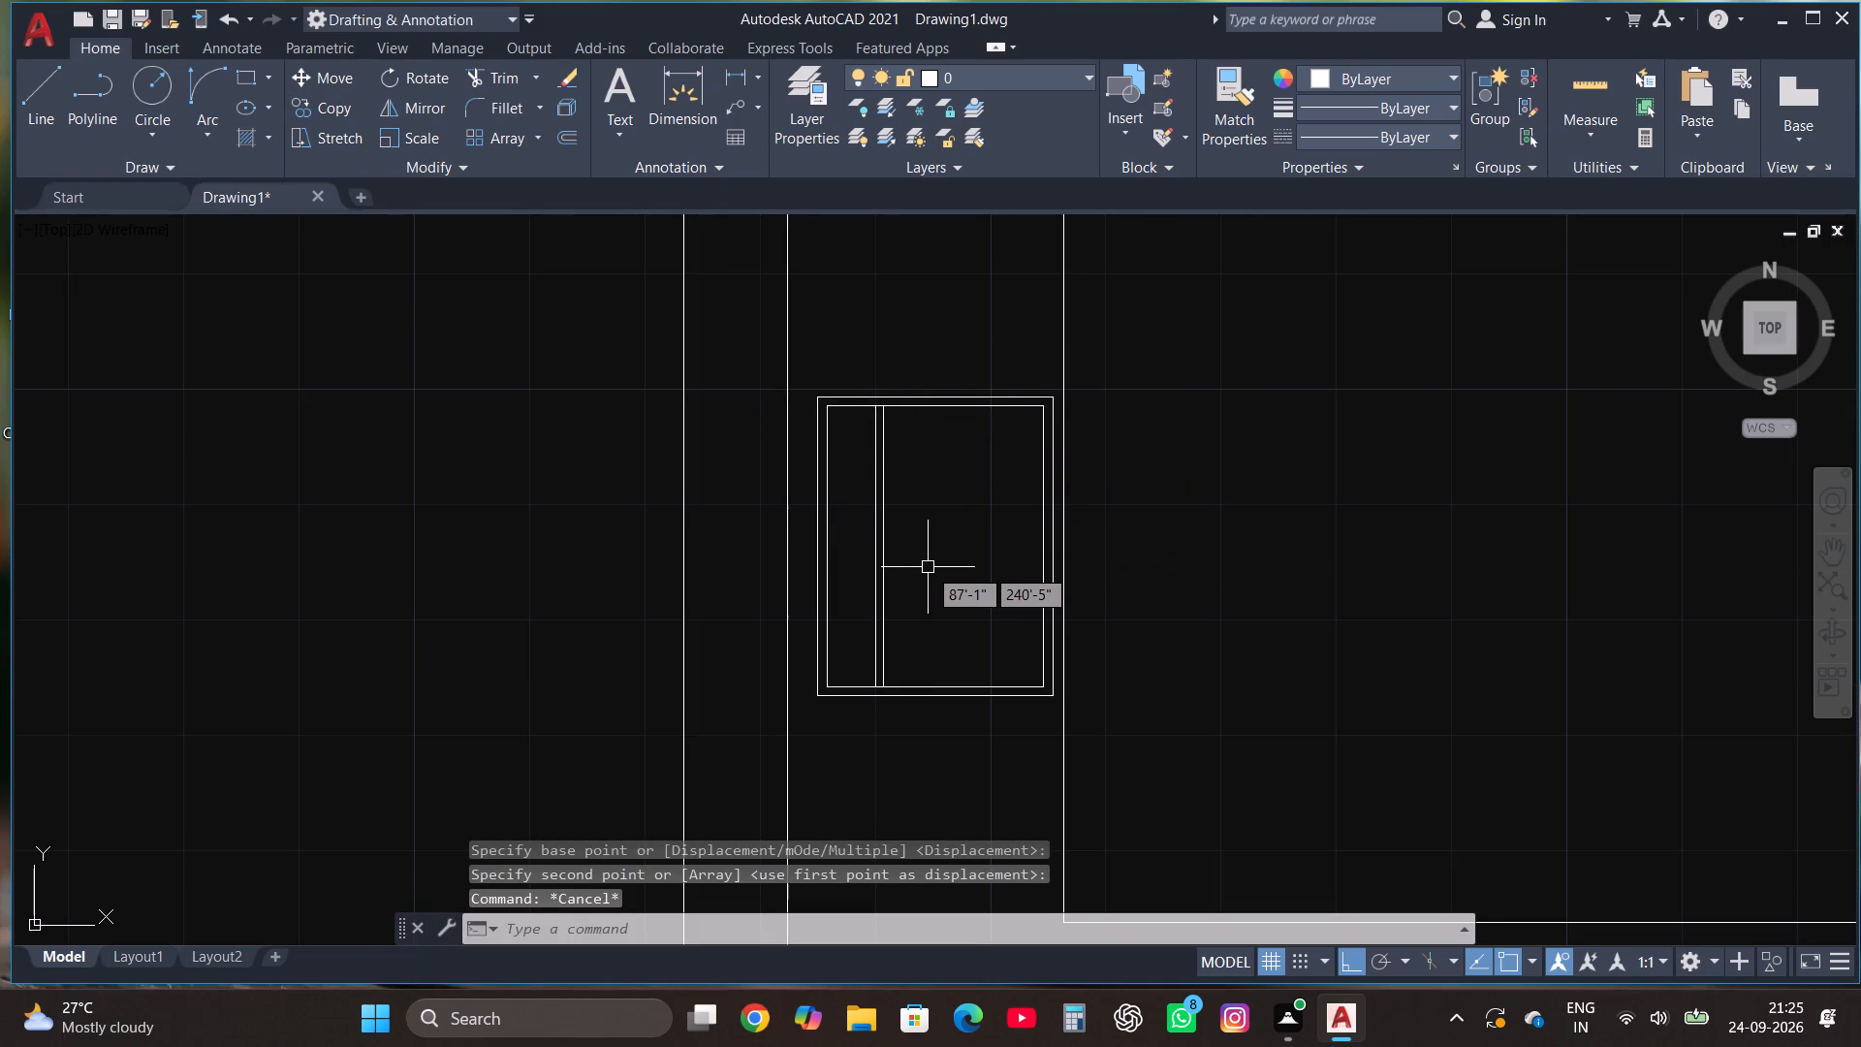
Draw a drain circle of about 1" radius in the middle of the sink's larger compartment.
{"action": "left_click", "coordinate": [150, 82]}
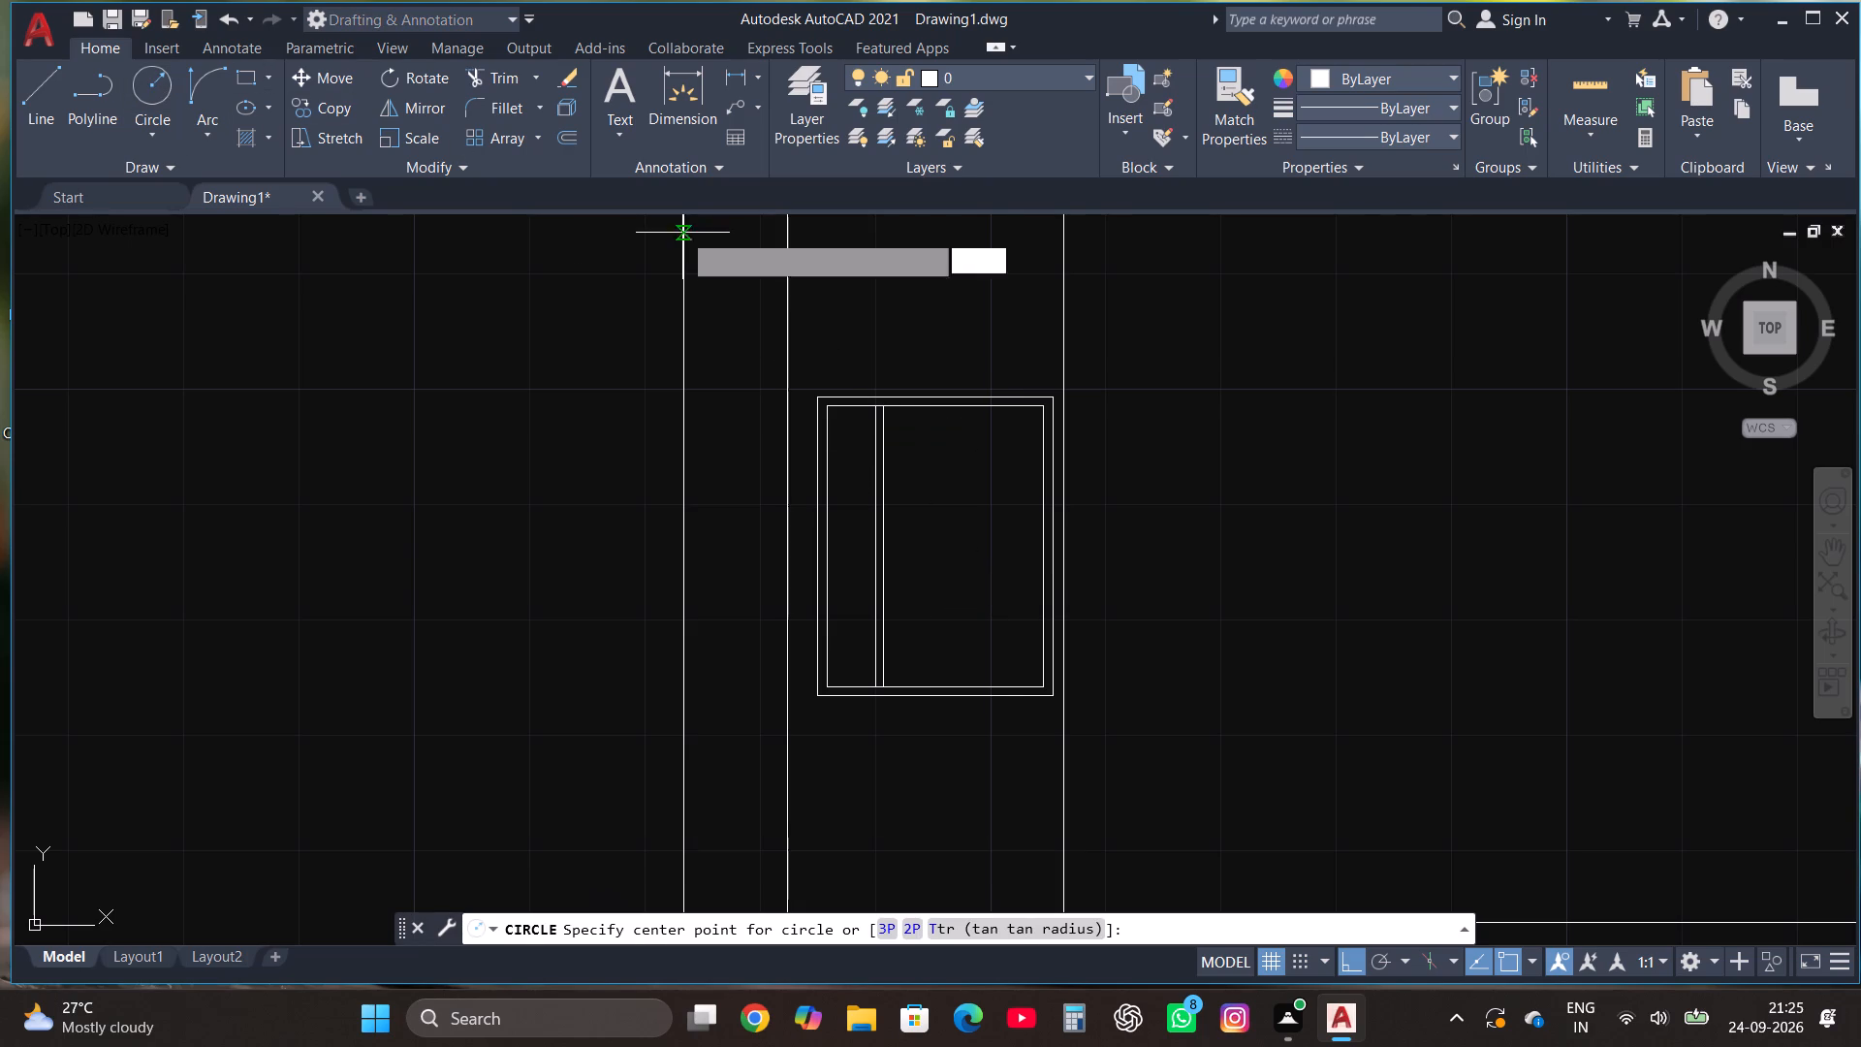
{"action": "scroll", "coordinate": [1003, 551], "scroll_direction": "up", "scroll_amount": 1}
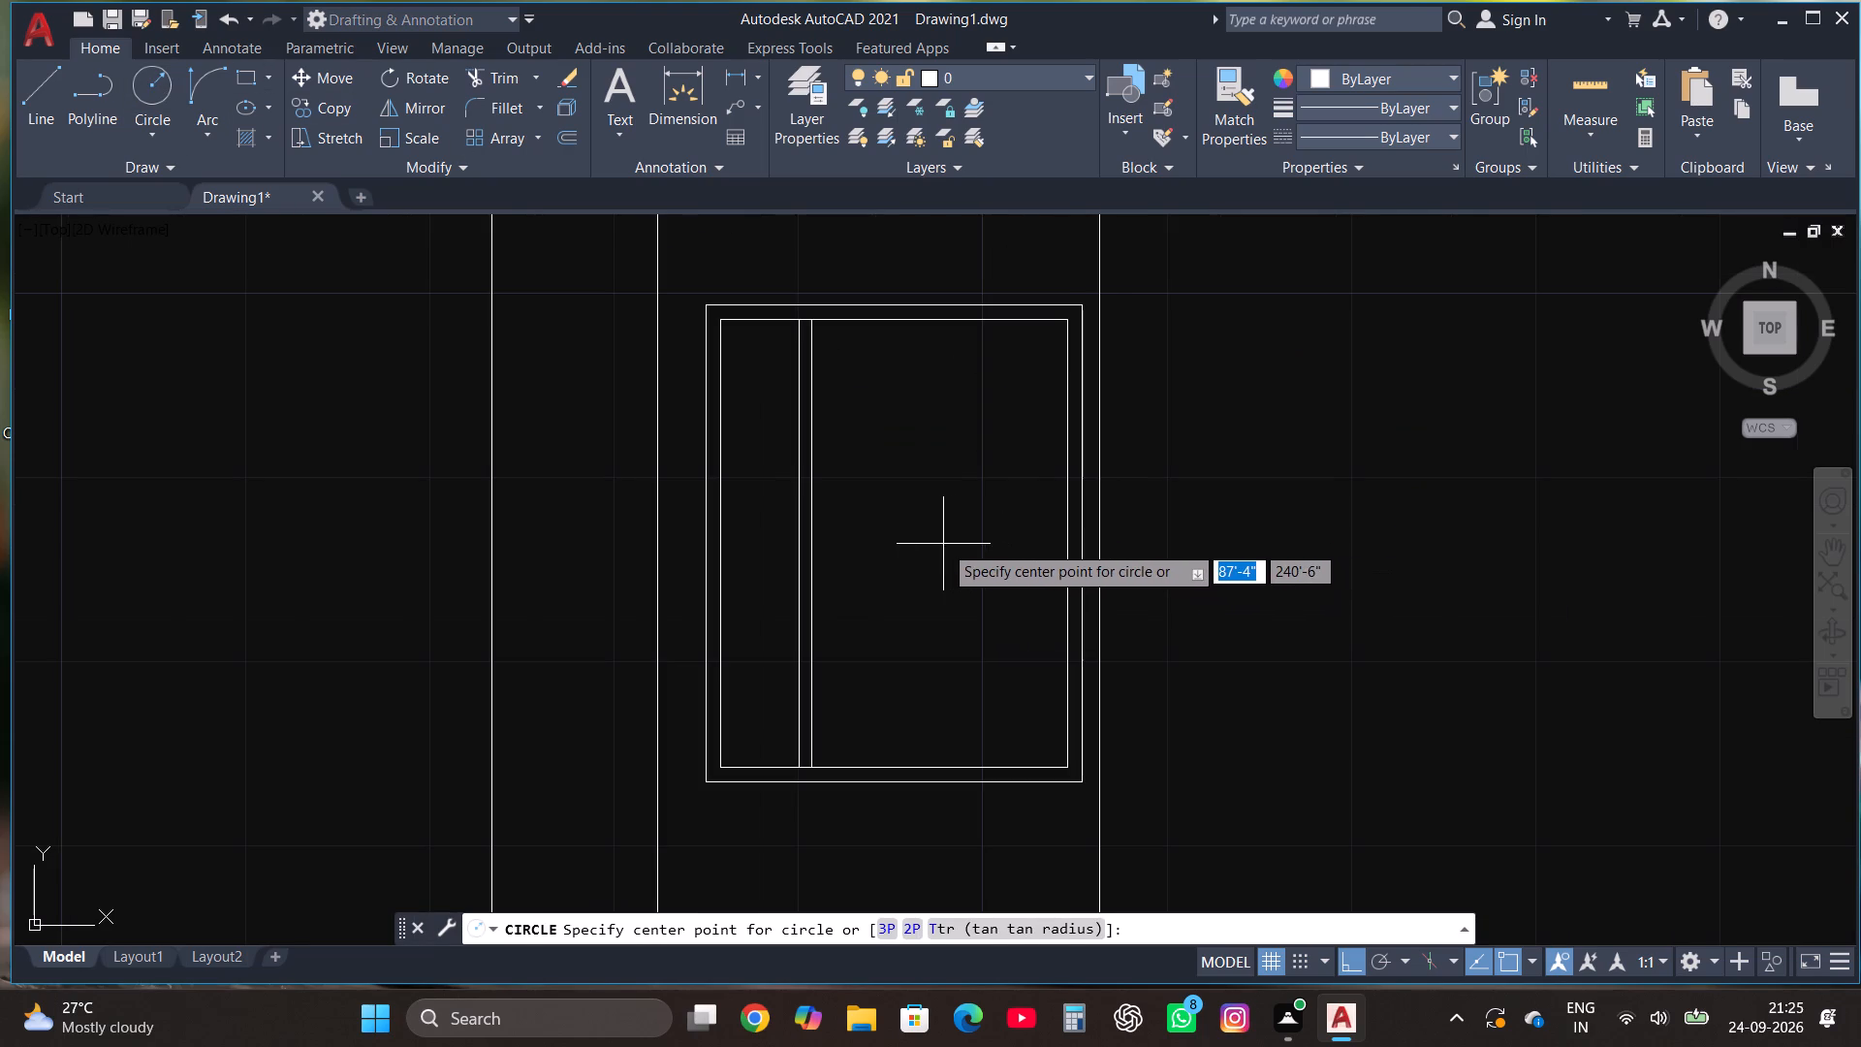
{"action": "left_click", "coordinate": [930, 534]}
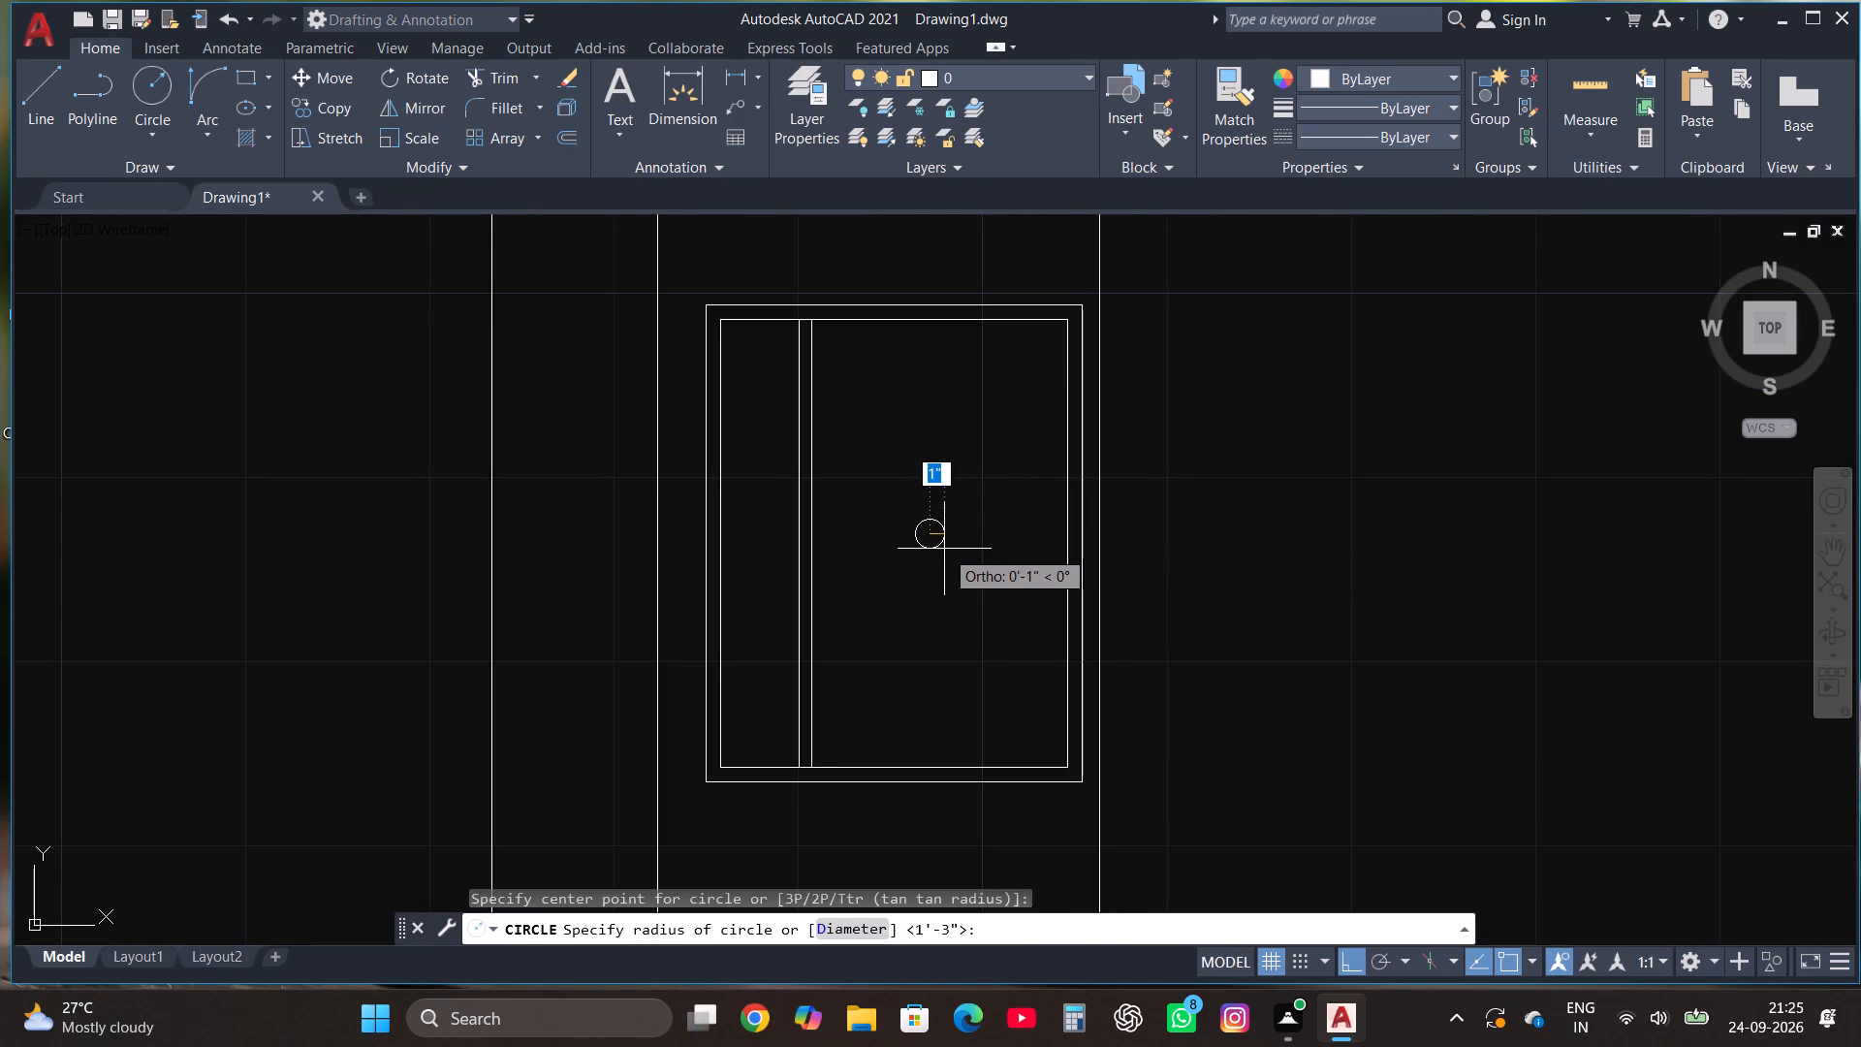
{"action": "left_click", "coordinate": [951, 554]}
{"action": "key", "text": "Escape"}
Draw a rectangle across the full depth of the kitchen counter at its east end, starting from the outer corner.
{"action": "scroll", "coordinate": [1062, 486], "scroll_direction": "down", "scroll_amount": 3}
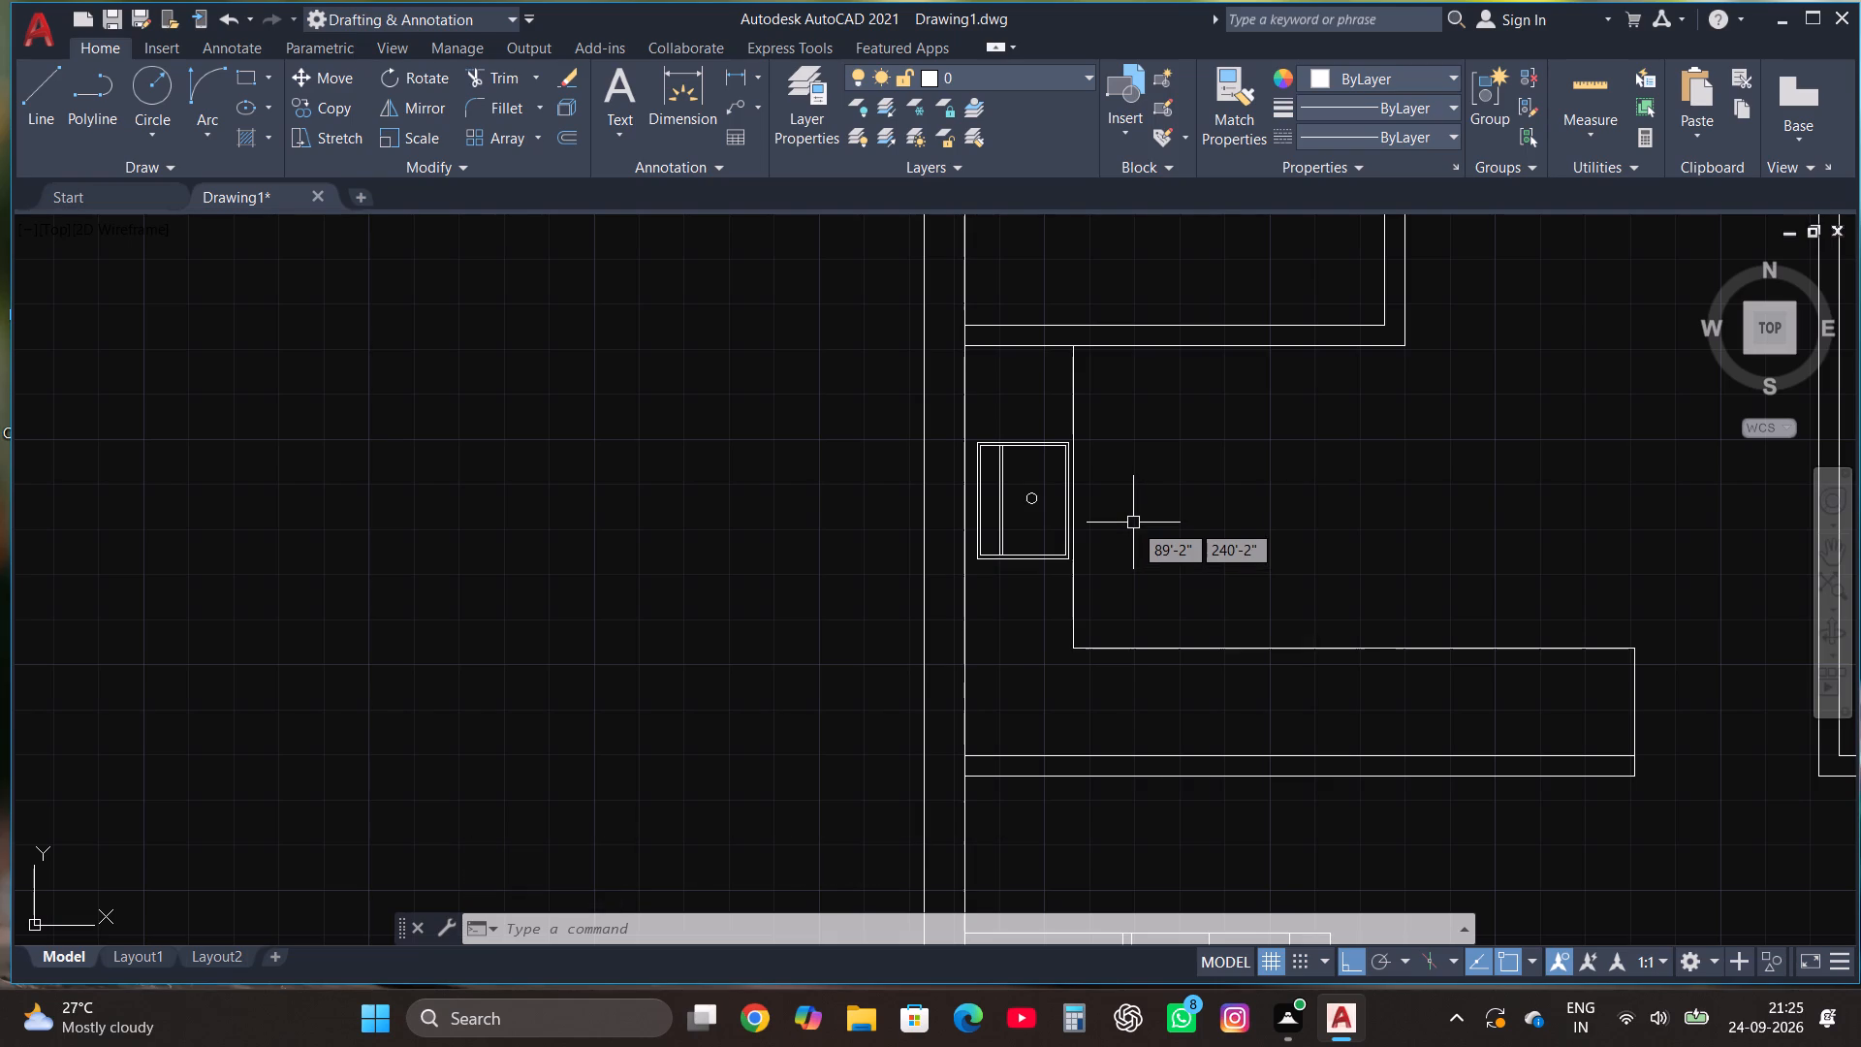
{"action": "scroll", "coordinate": [1133, 523], "scroll_direction": "down", "scroll_amount": 1}
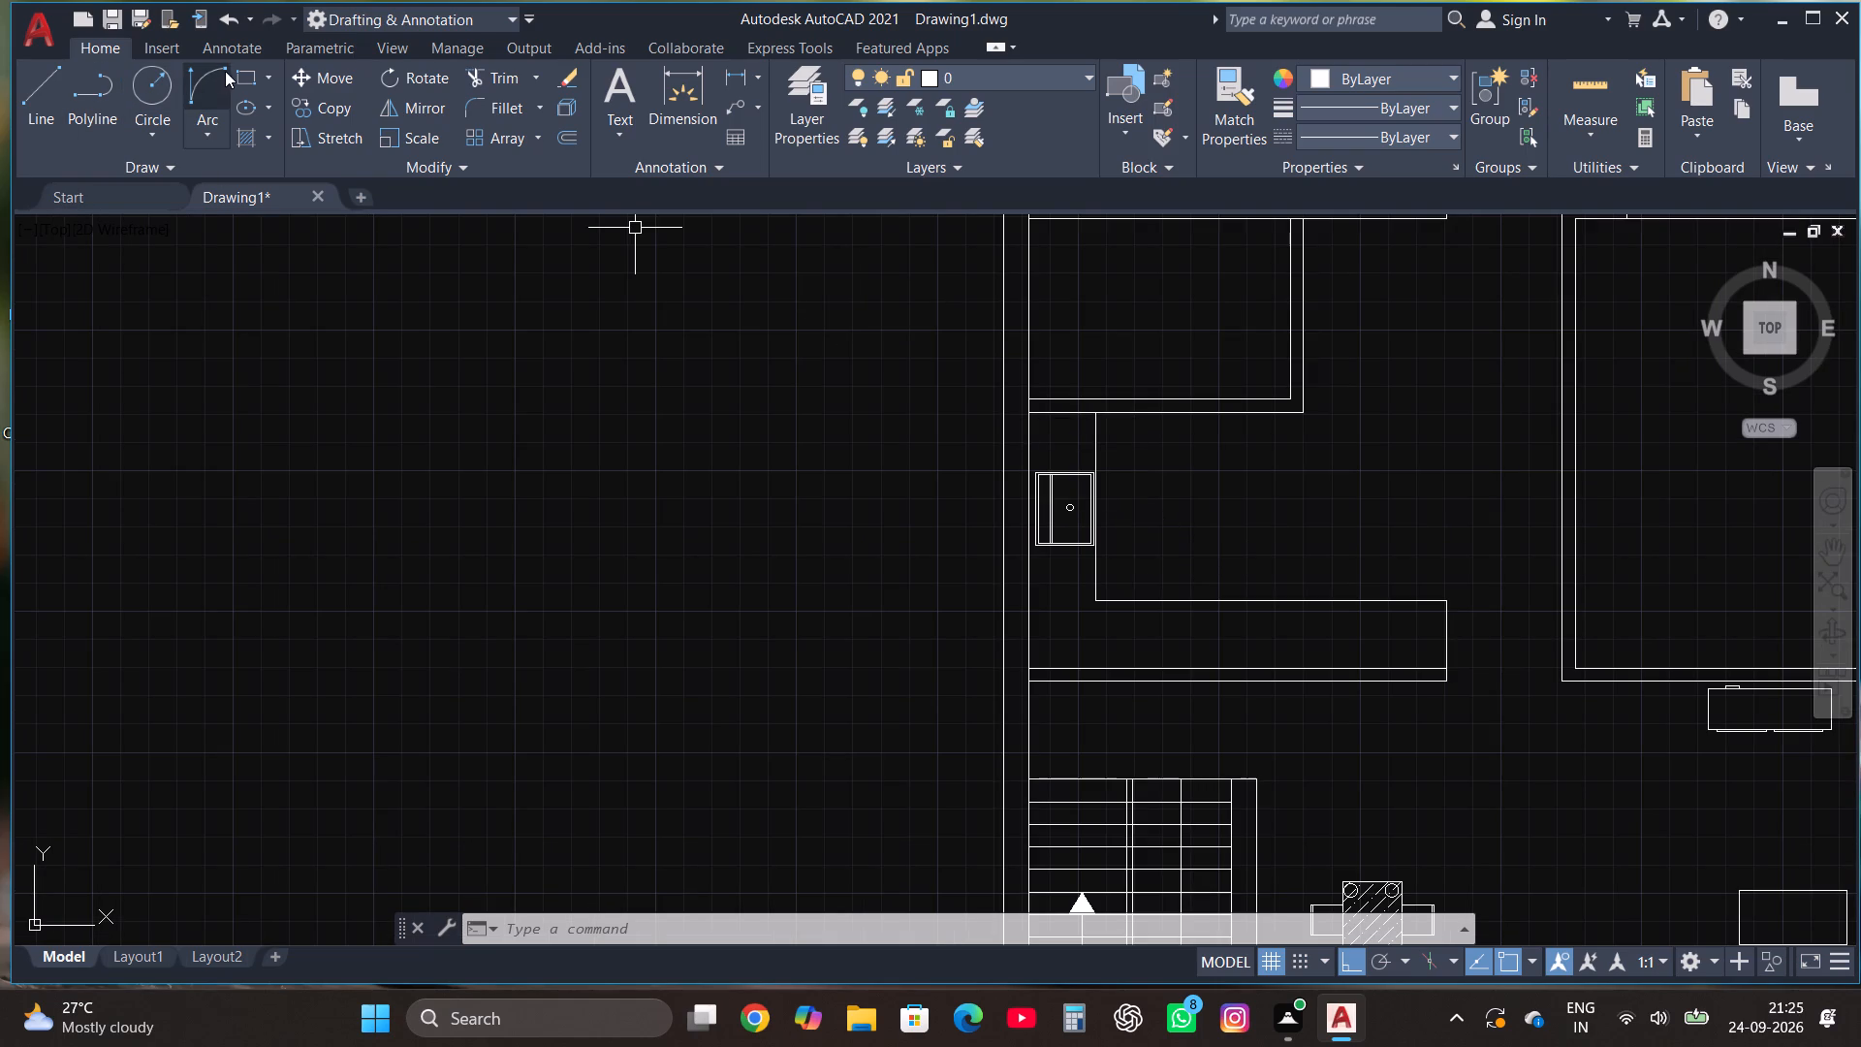
{"action": "left_click", "coordinate": [245, 71]}
{"action": "scroll", "coordinate": [358, 521], "scroll_direction": "down", "scroll_amount": 2}
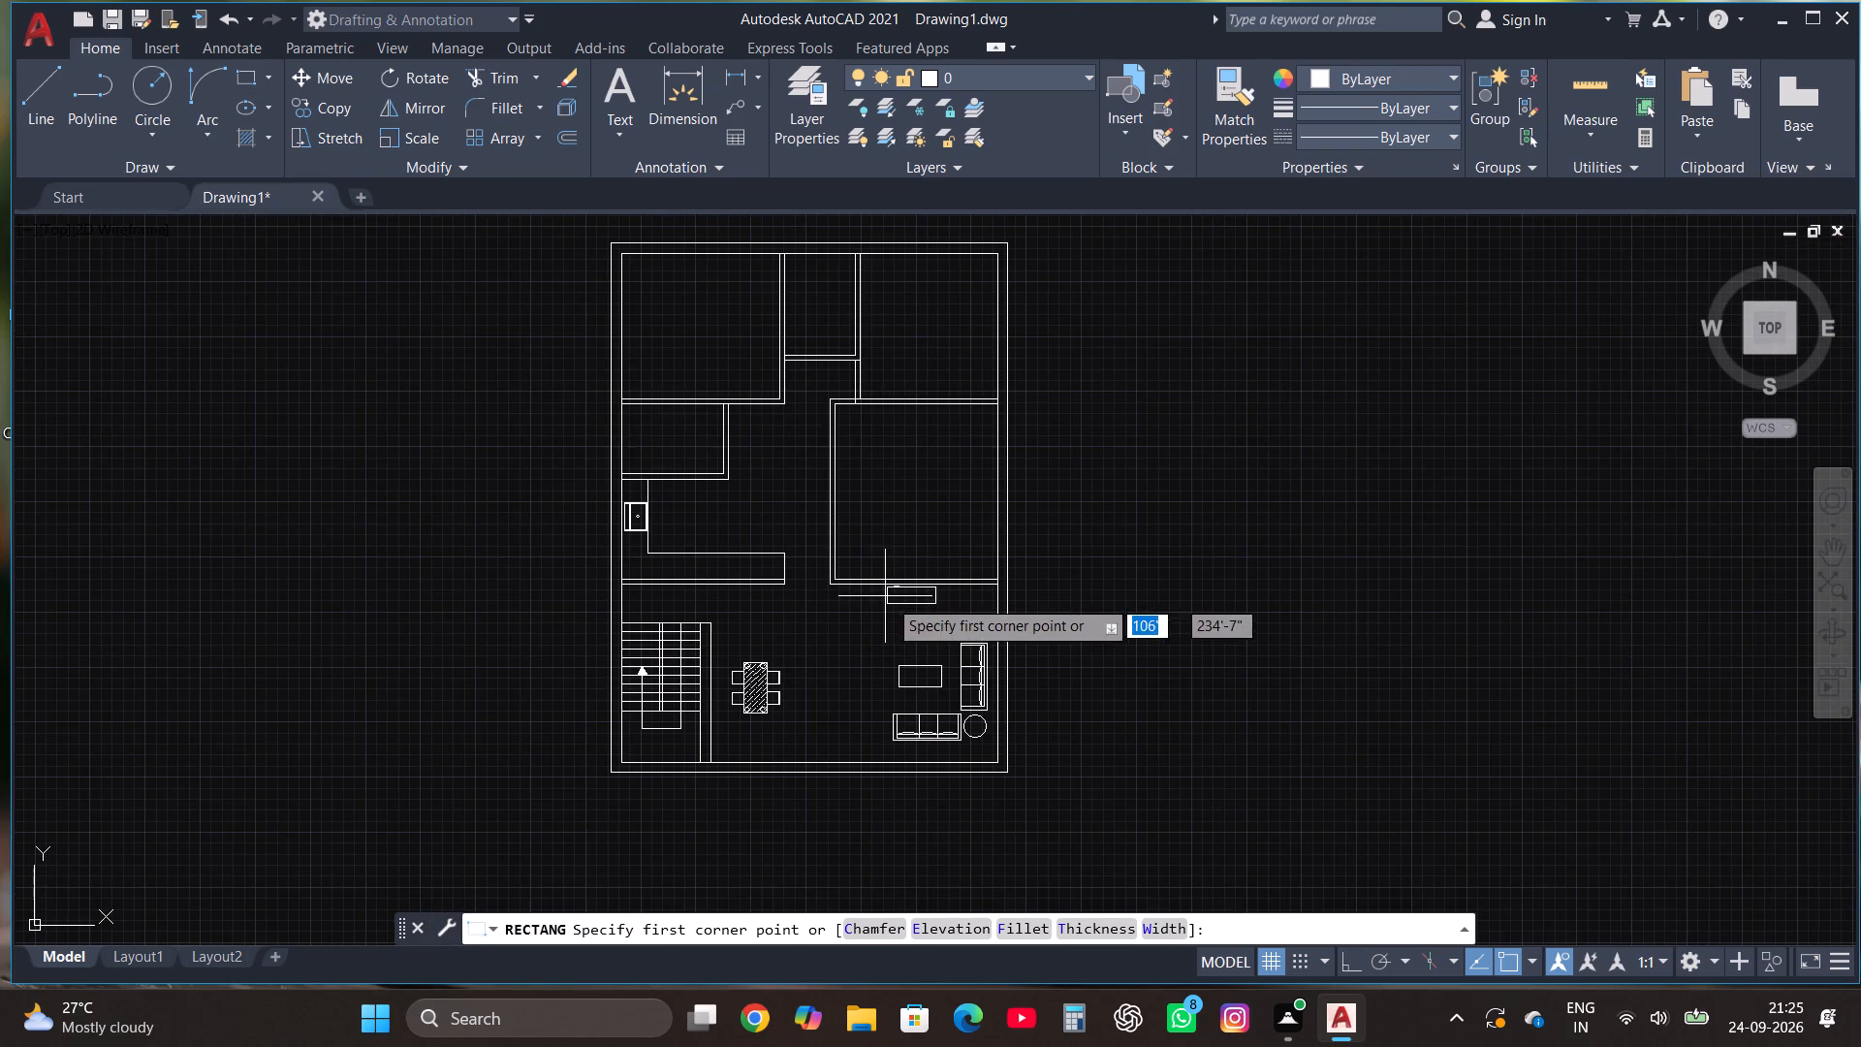
{"action": "scroll", "coordinate": [666, 583], "scroll_direction": "up", "scroll_amount": 3}
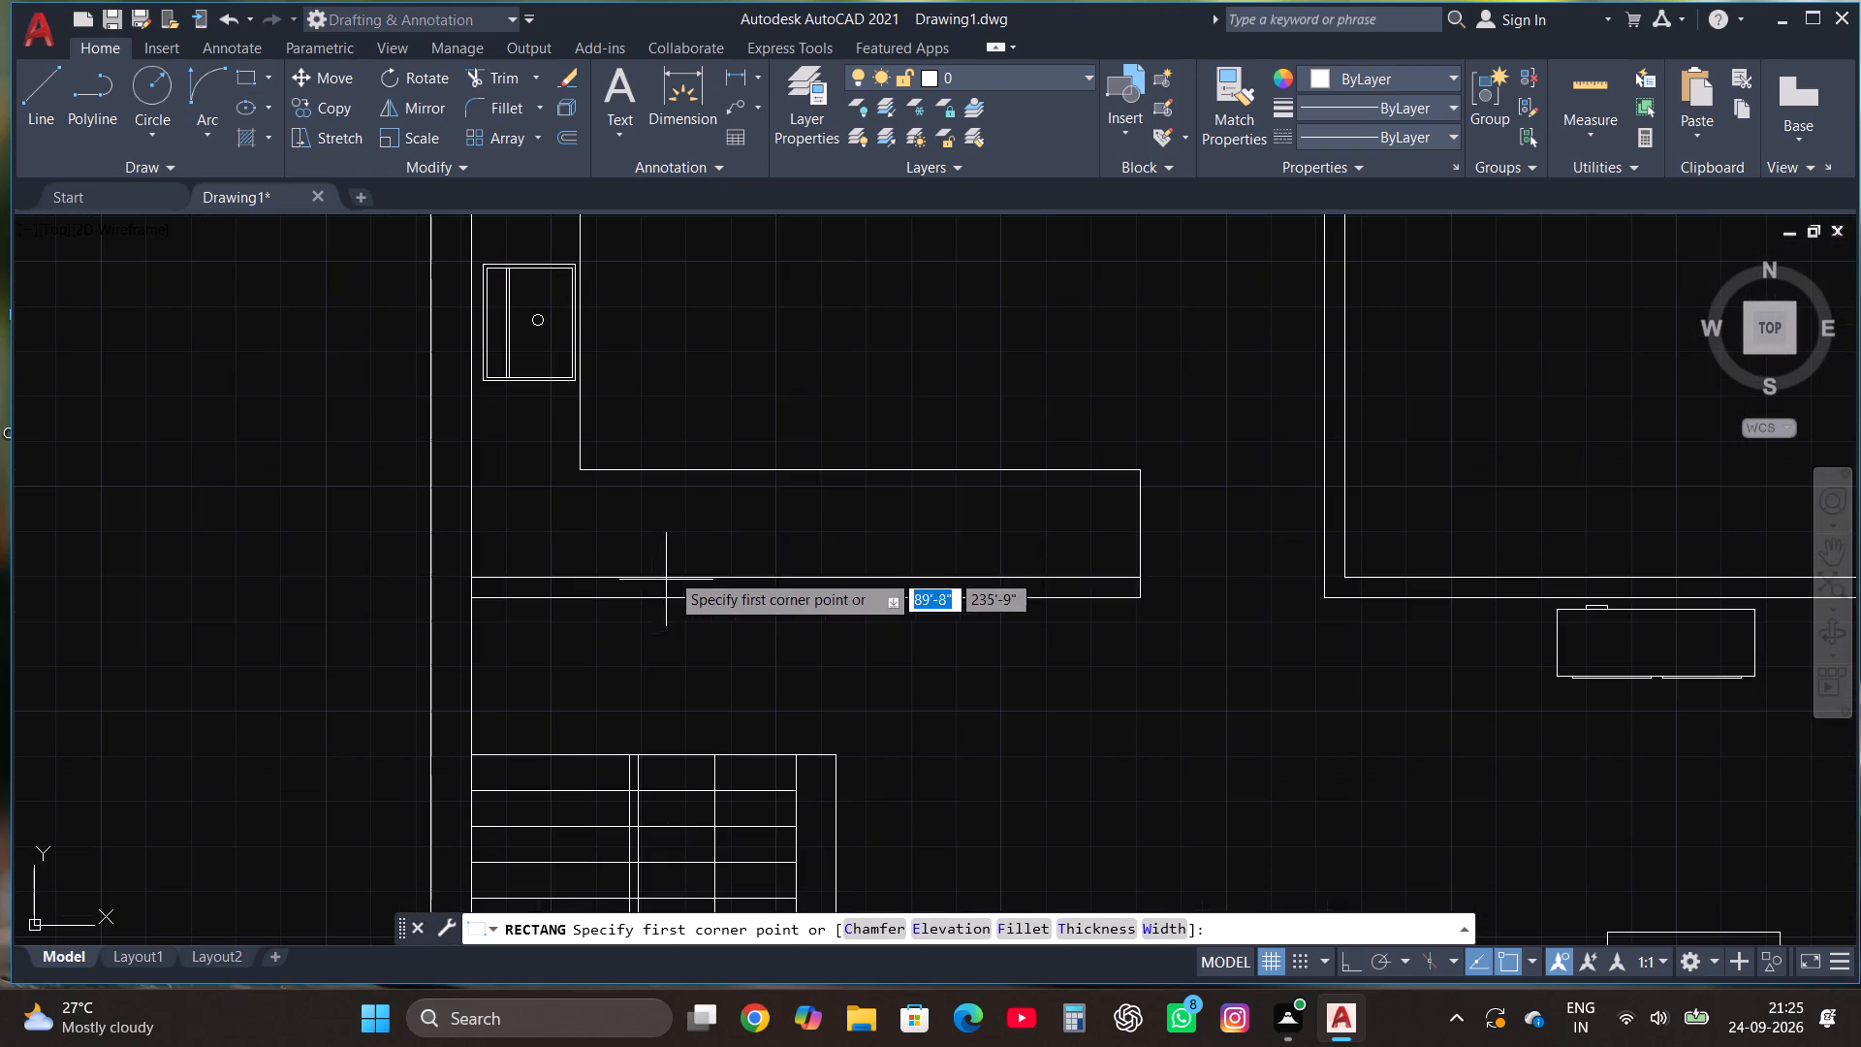
{"action": "left_click", "coordinate": [1140, 473]}
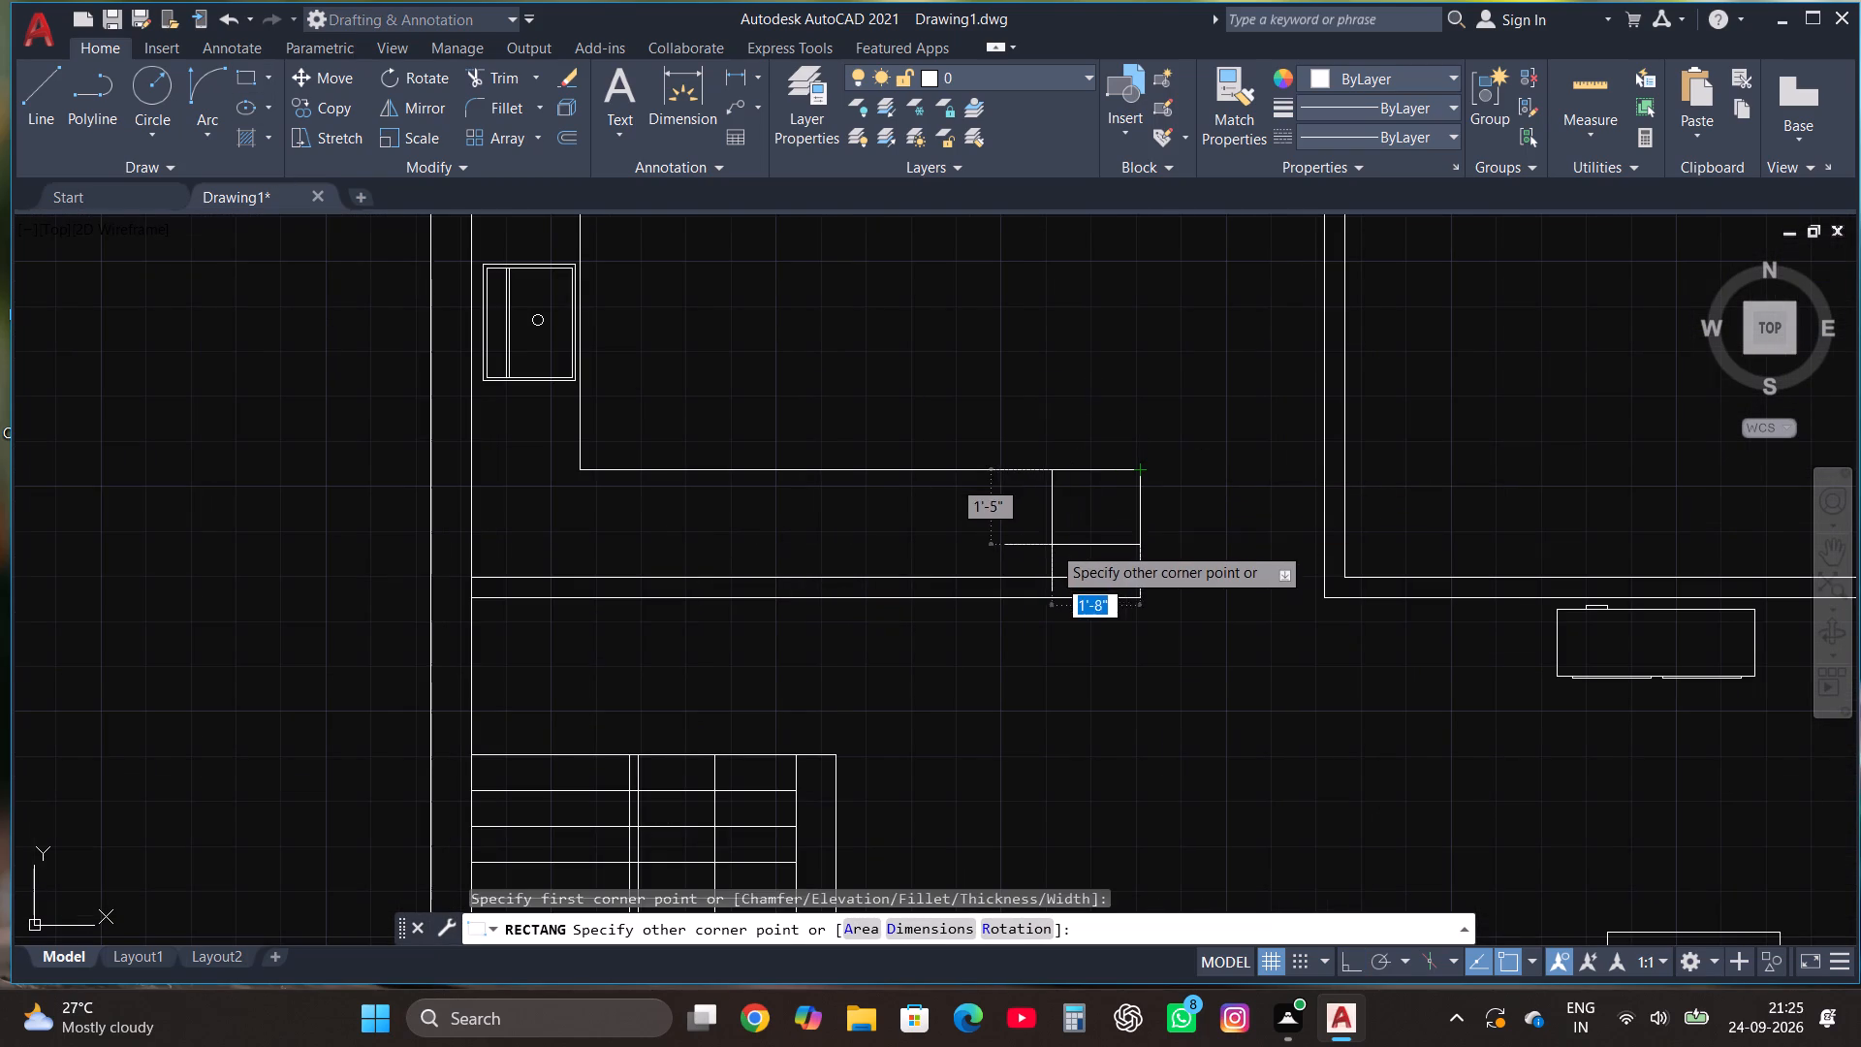
{"action": "scroll", "coordinate": [1052, 545], "scroll_direction": "up", "scroll_amount": 2}
{"action": "left_click", "coordinate": [952, 625]}
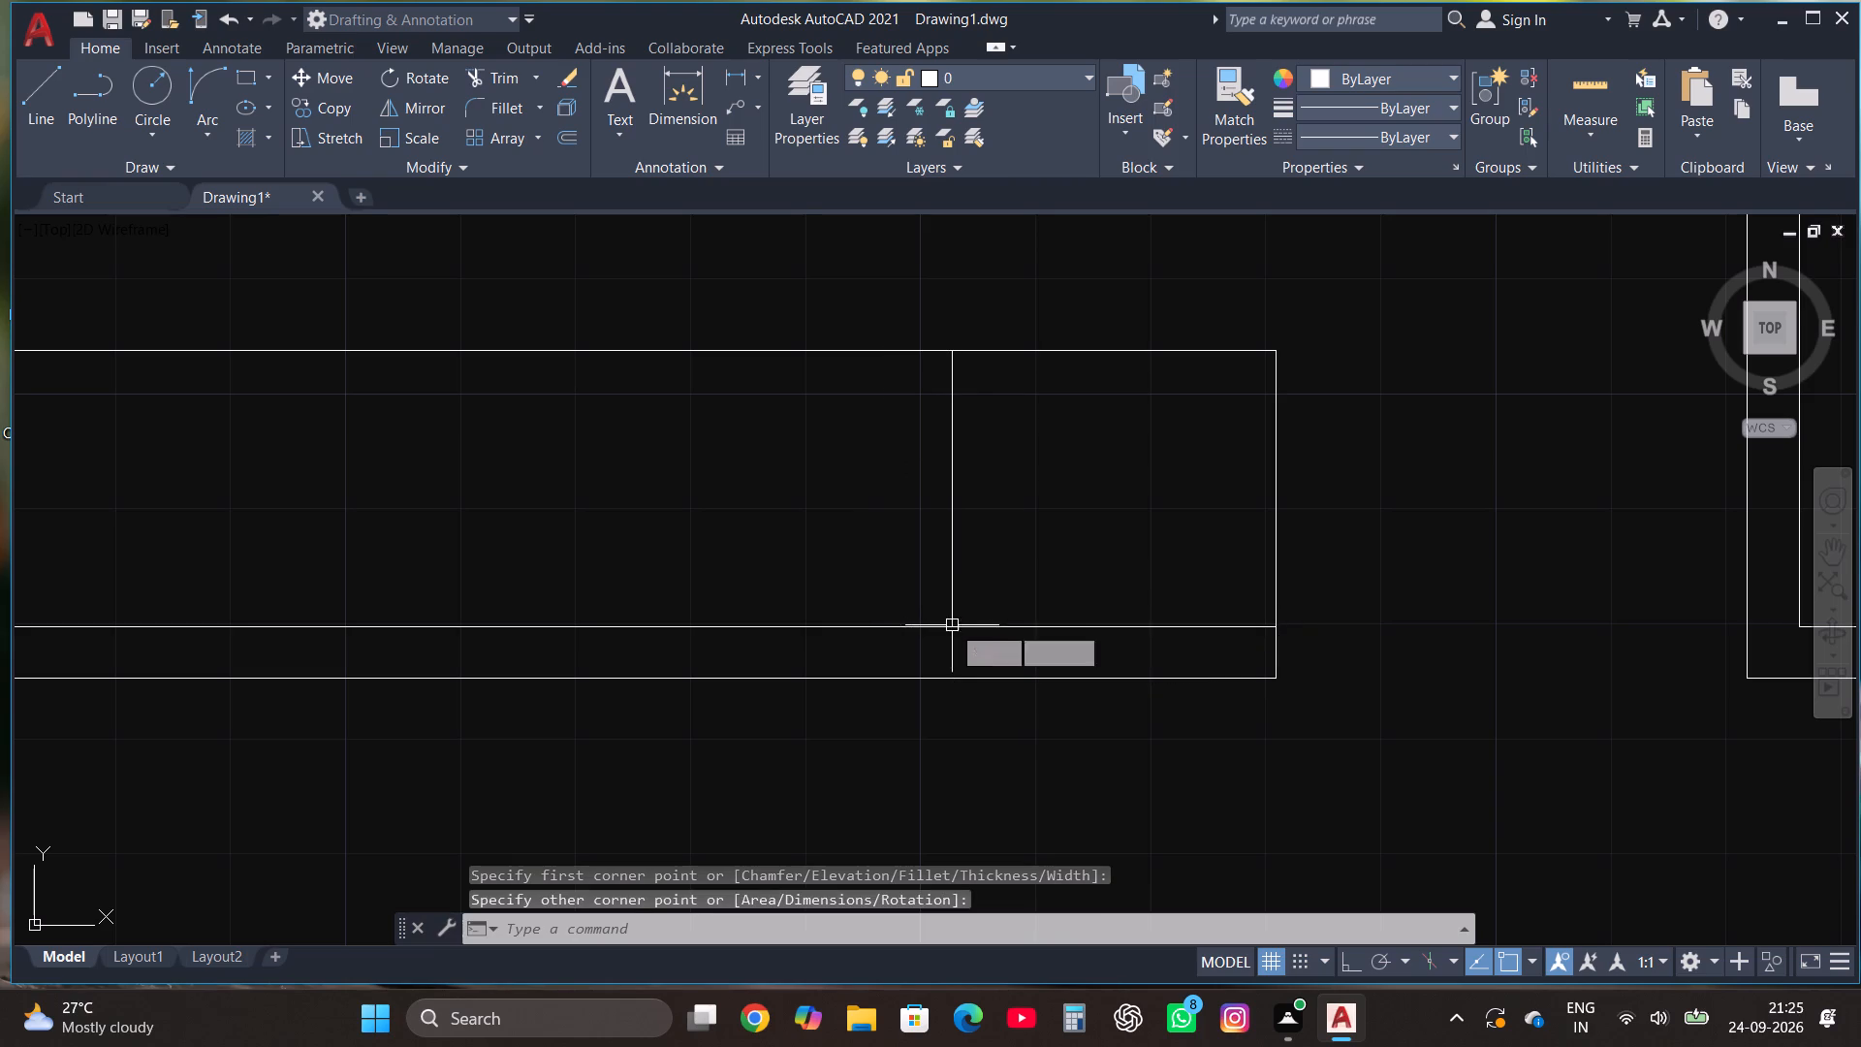
Draw a horizontal bed-sized rectangle in the large east room, close to the east wall's inner face.
{"action": "scroll", "coordinate": [1114, 526], "scroll_direction": "down", "scroll_amount": 3}
{"action": "scroll", "coordinate": [1084, 762], "scroll_direction": "down", "scroll_amount": 1}
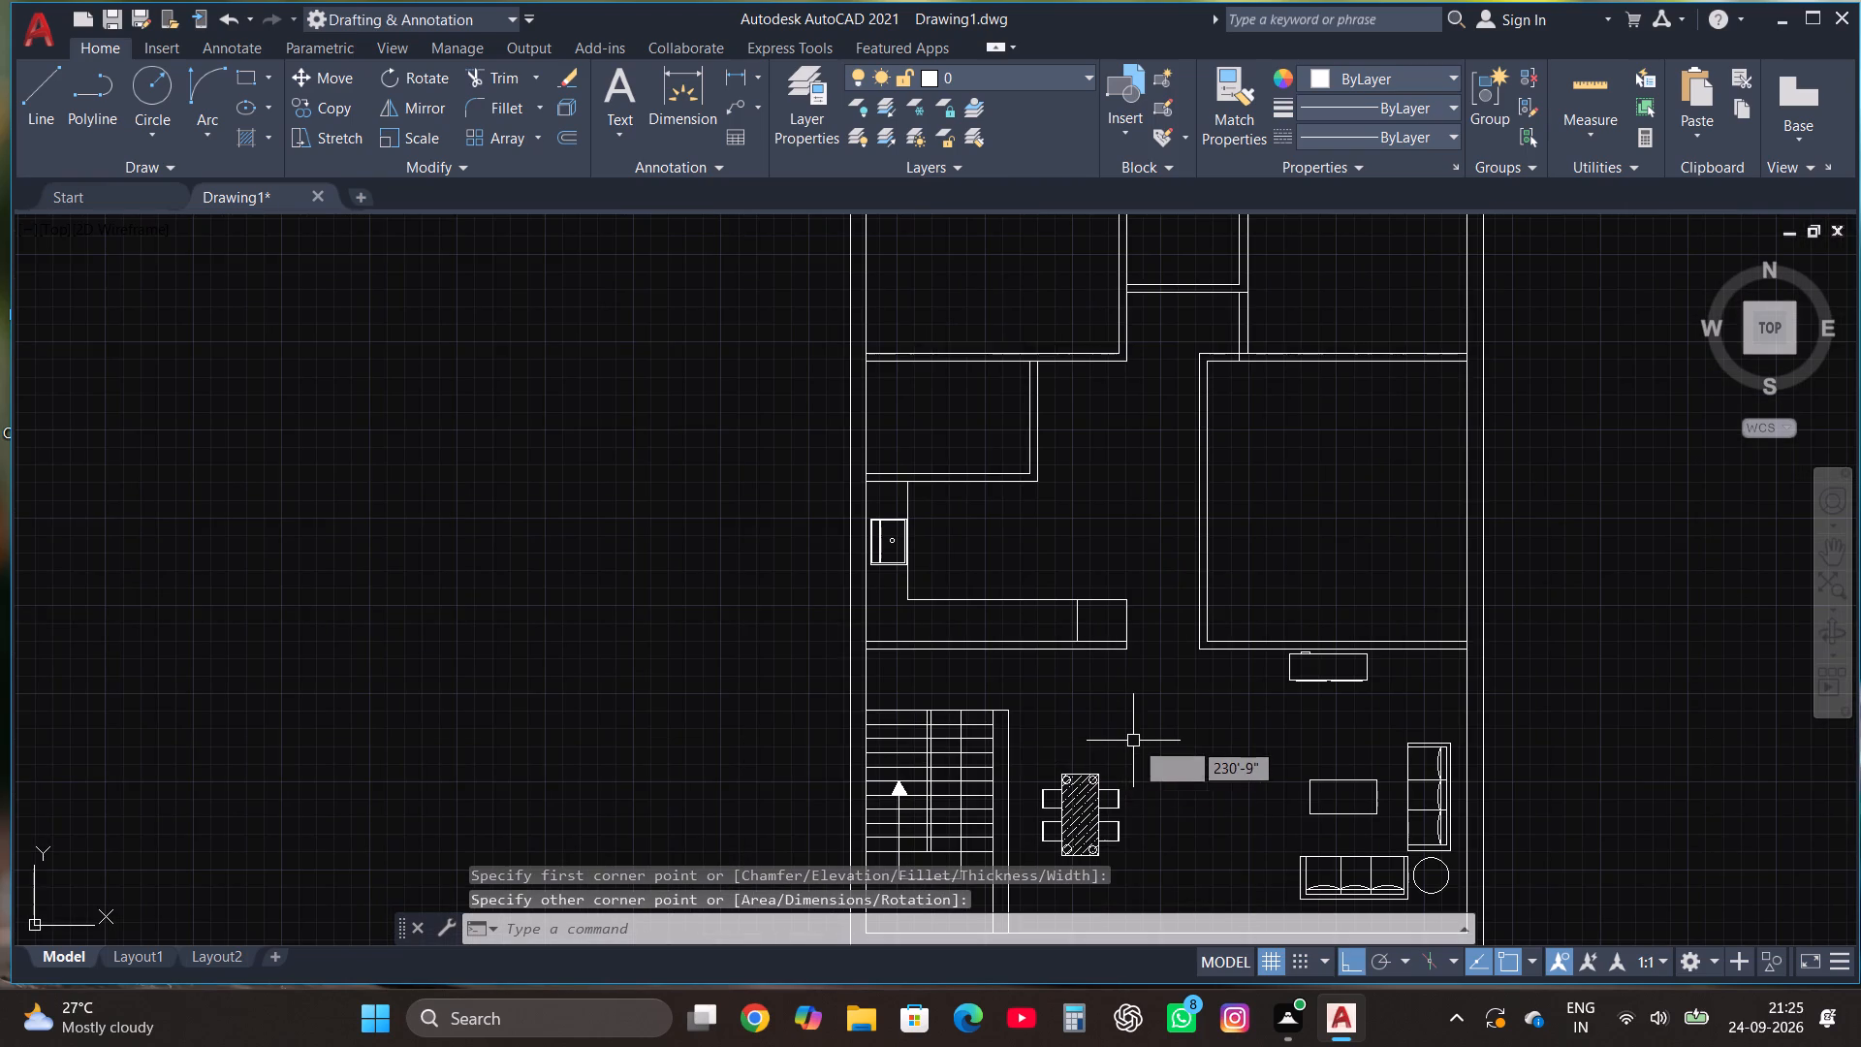
{"action": "scroll", "coordinate": [1135, 772], "scroll_direction": "down", "scroll_amount": 2}
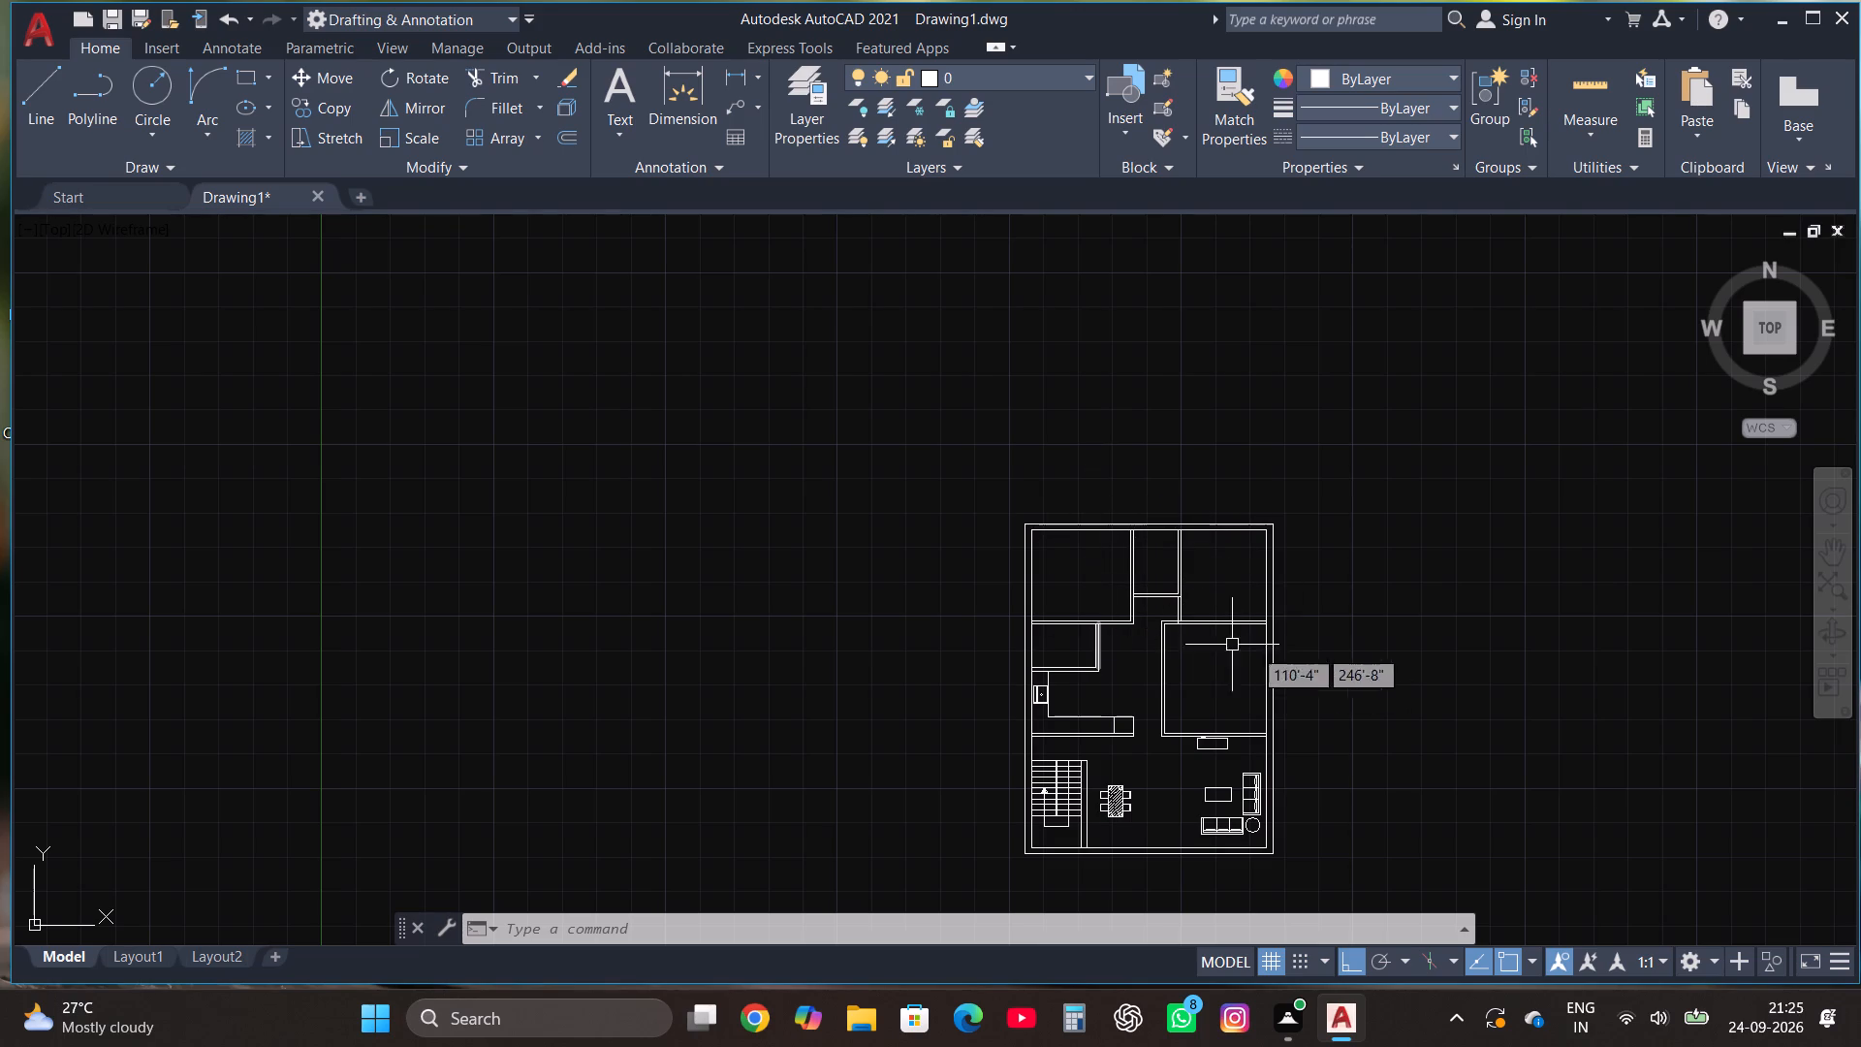
{"action": "scroll", "coordinate": [1304, 651], "scroll_direction": "up", "scroll_amount": 2}
{"action": "scroll", "coordinate": [1214, 743], "scroll_direction": "up", "scroll_amount": 2}
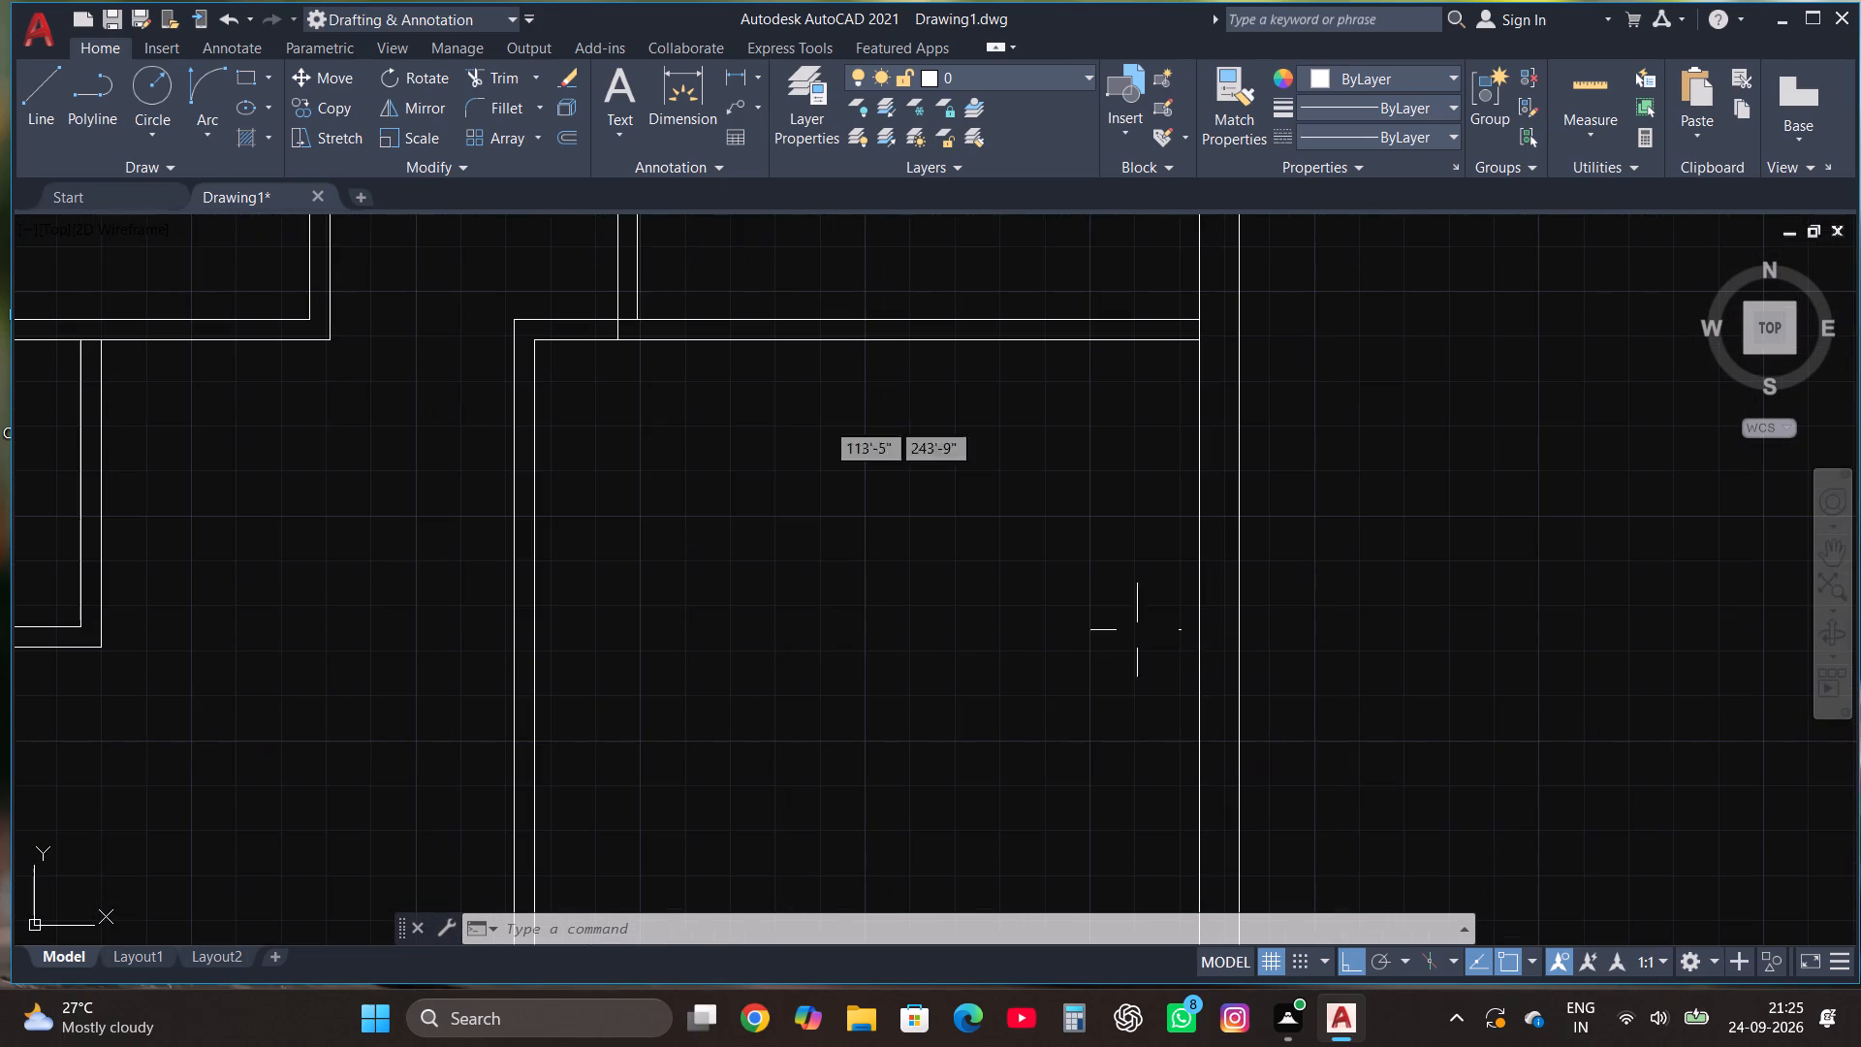
{"action": "left_click", "coordinate": [240, 77]}
{"action": "scroll", "coordinate": [1277, 566], "scroll_direction": "down", "scroll_amount": 1}
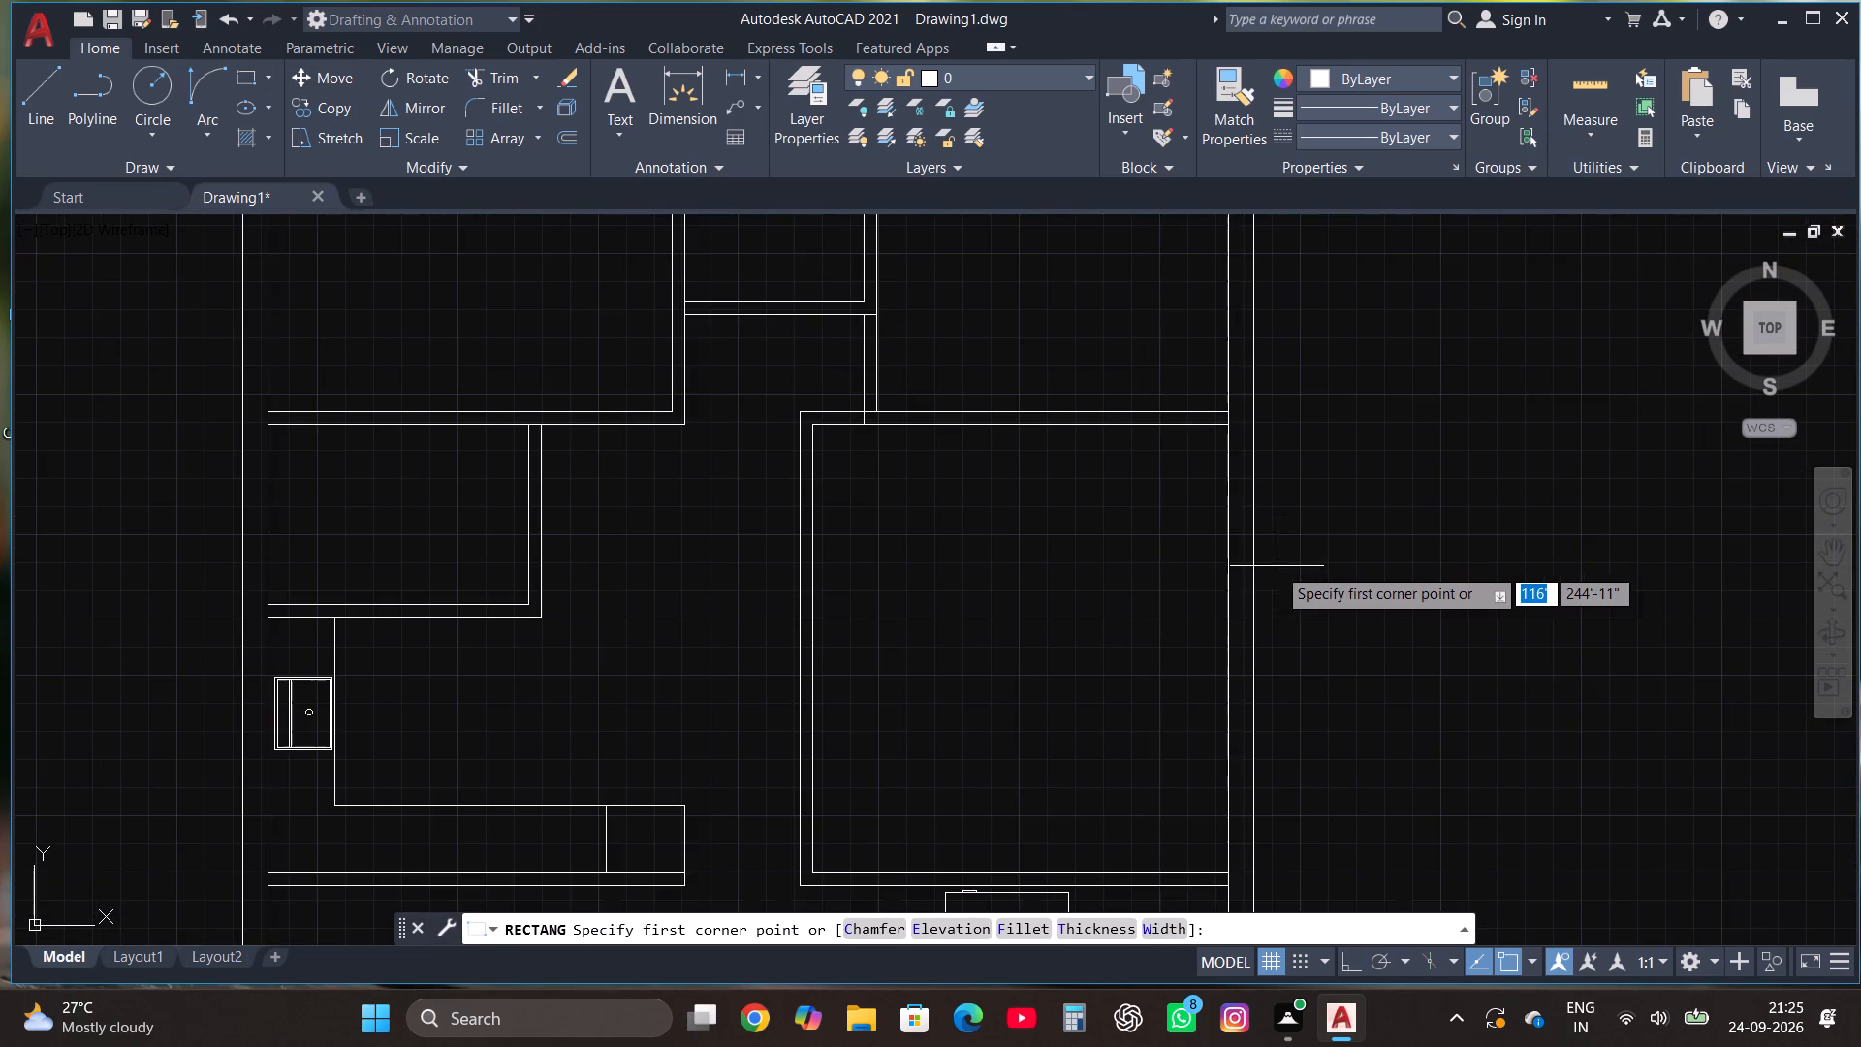
{"action": "scroll", "coordinate": [1228, 562], "scroll_direction": "up", "scroll_amount": 1}
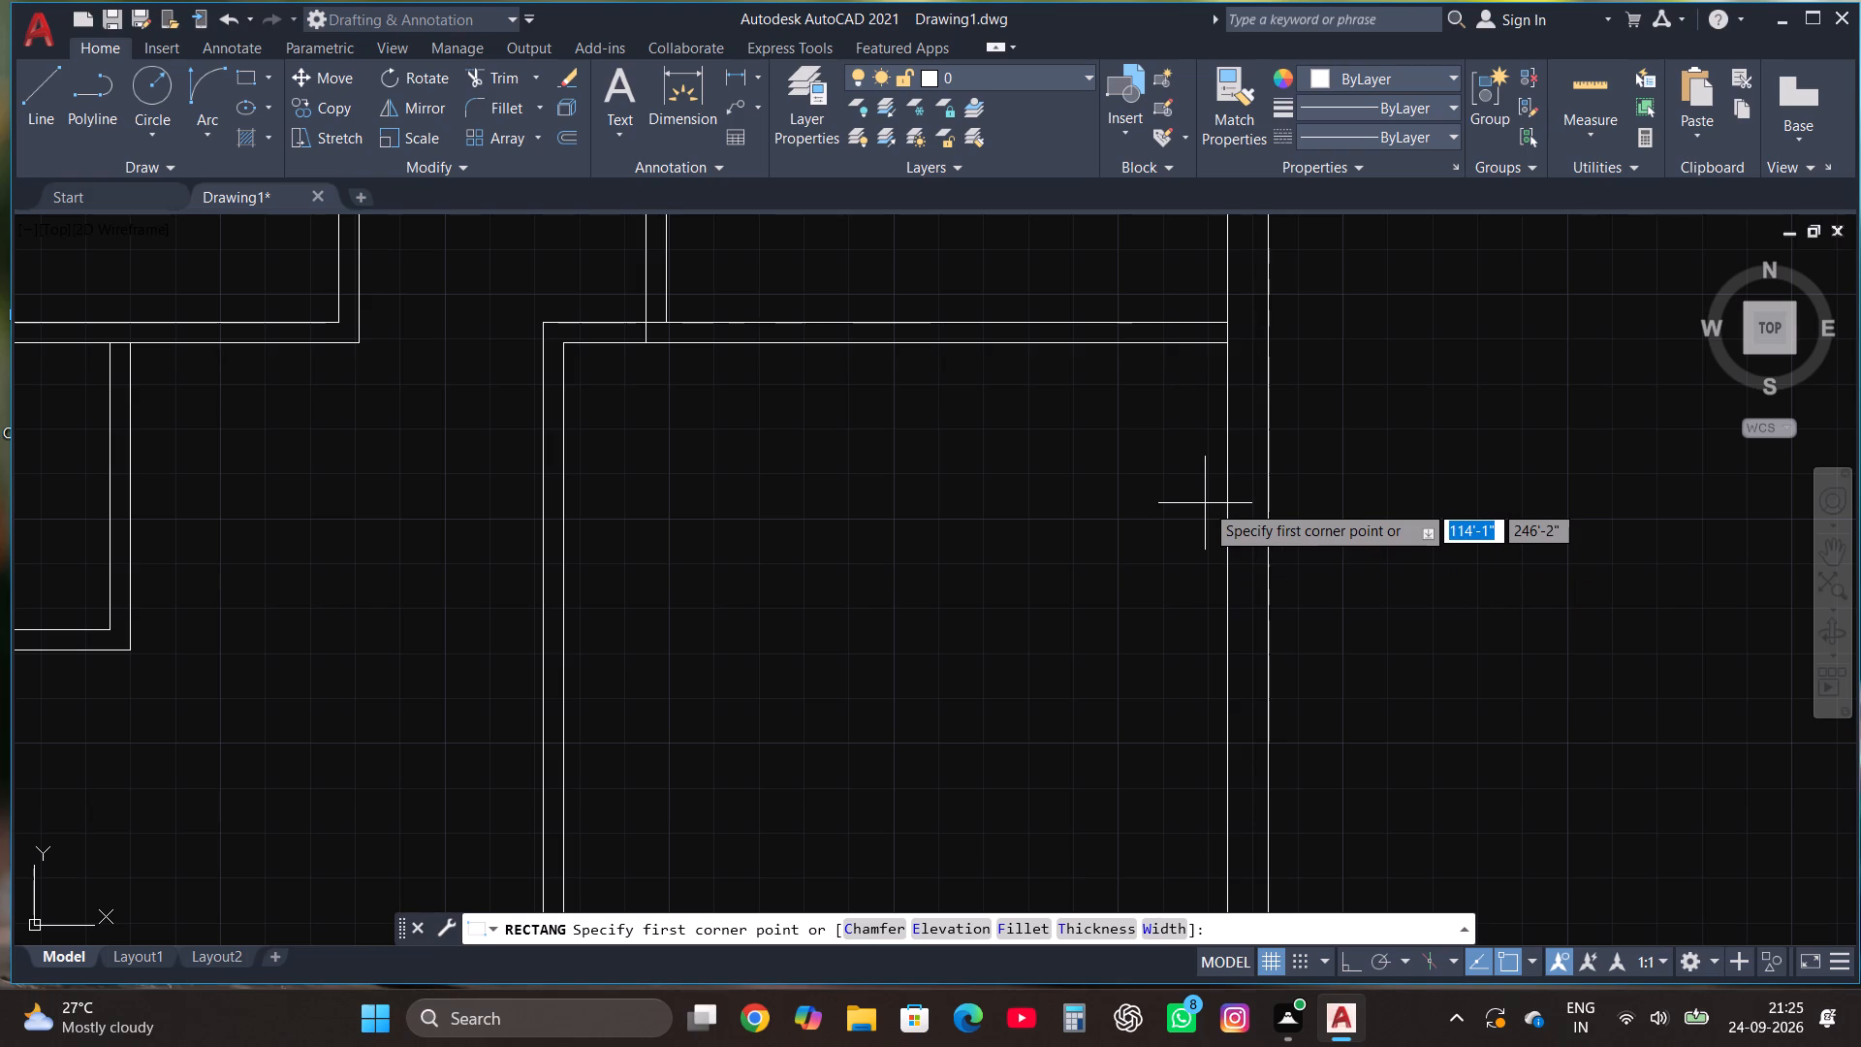
{"action": "left_click", "coordinate": [1211, 493]}
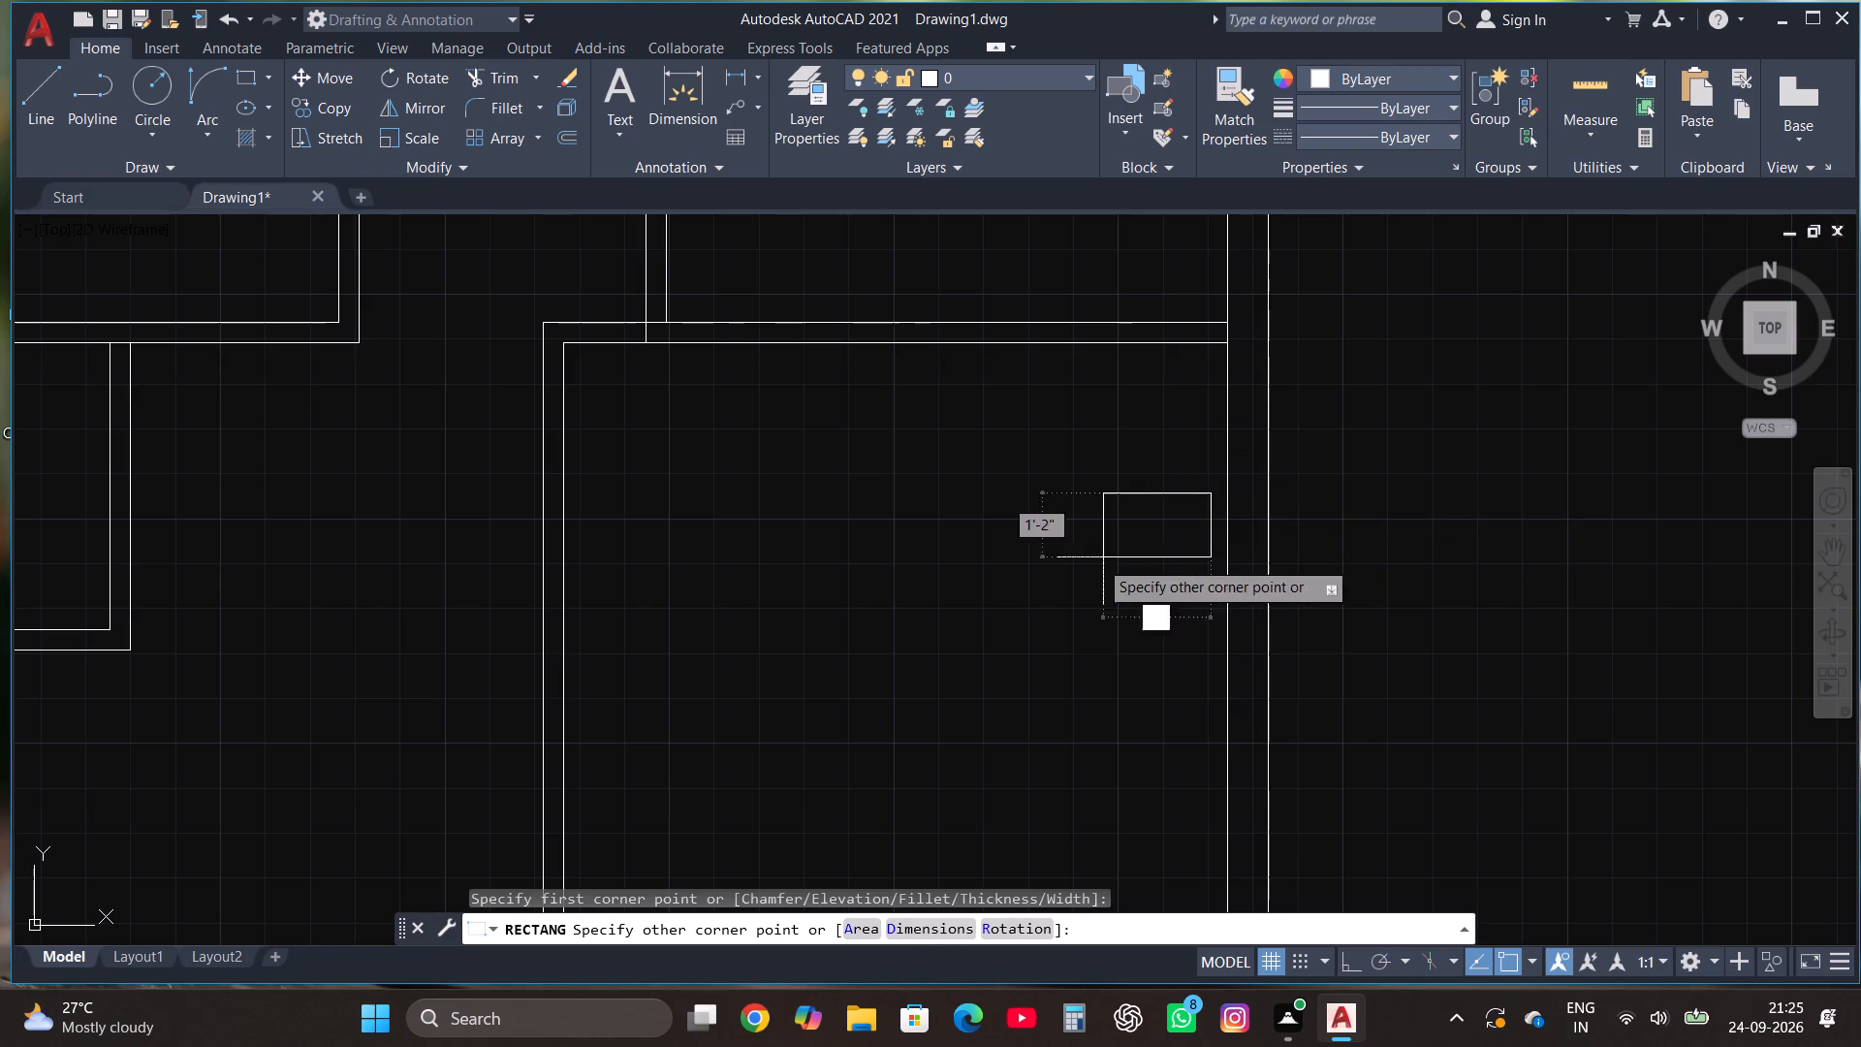
{"action": "scroll", "coordinate": [1058, 594], "scroll_direction": "down", "scroll_amount": 1}
{"action": "left_click", "coordinate": [962, 668]}
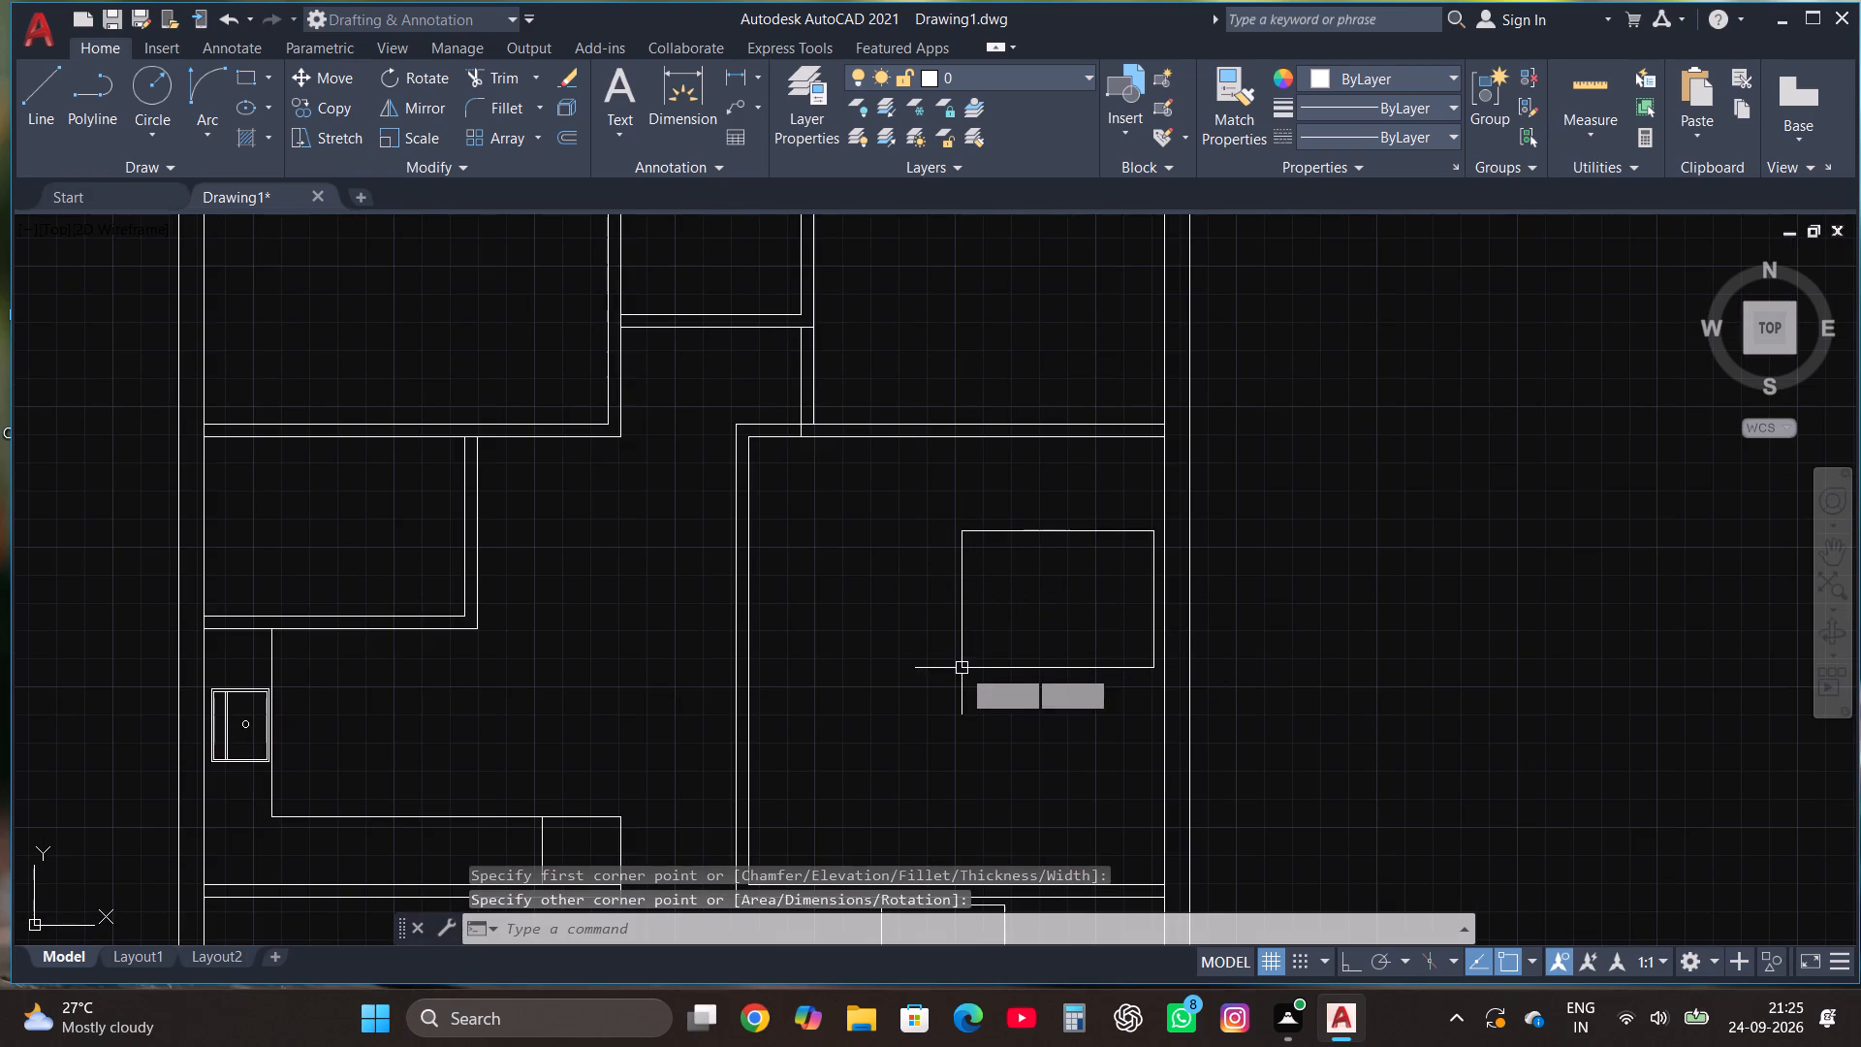
Draw a small, roughly square nightstand against the bed's north side, starting at the bed's north-east corner.
{"action": "left_click", "coordinate": [247, 79]}
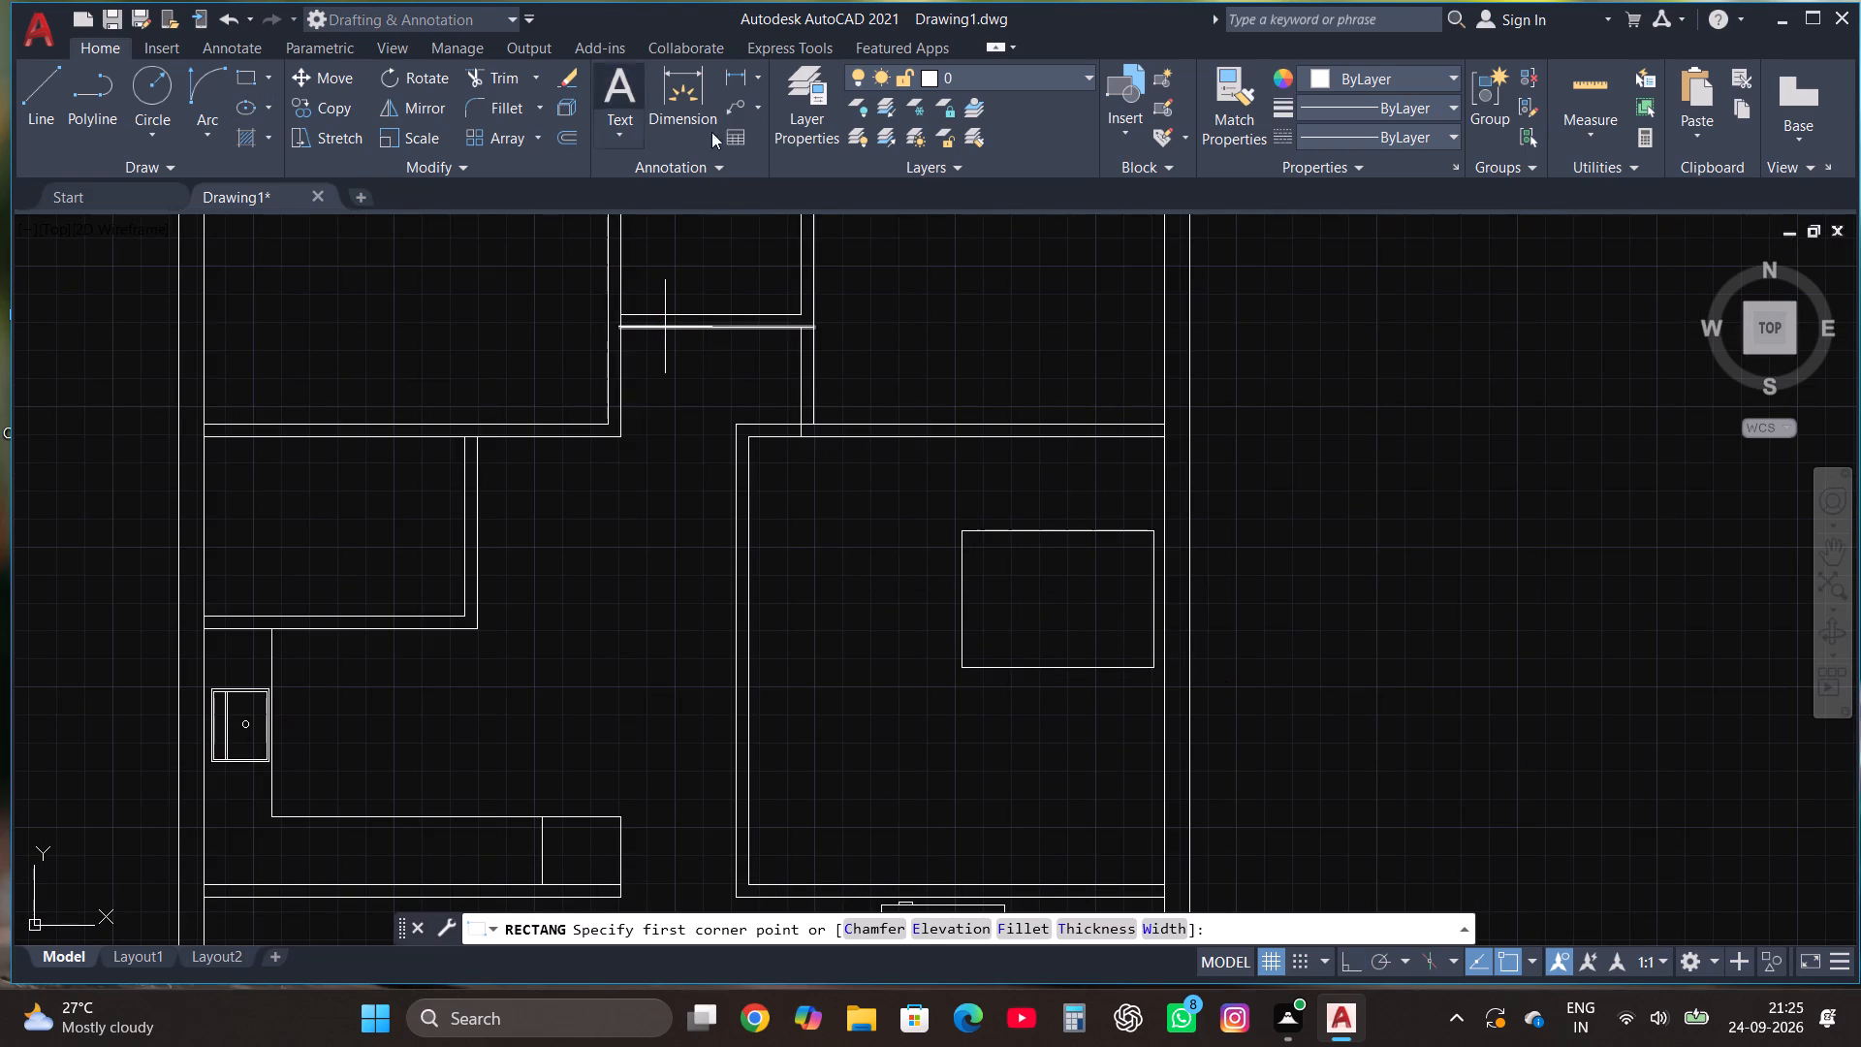
{"action": "scroll", "coordinate": [1113, 543], "scroll_direction": "up", "scroll_amount": 1}
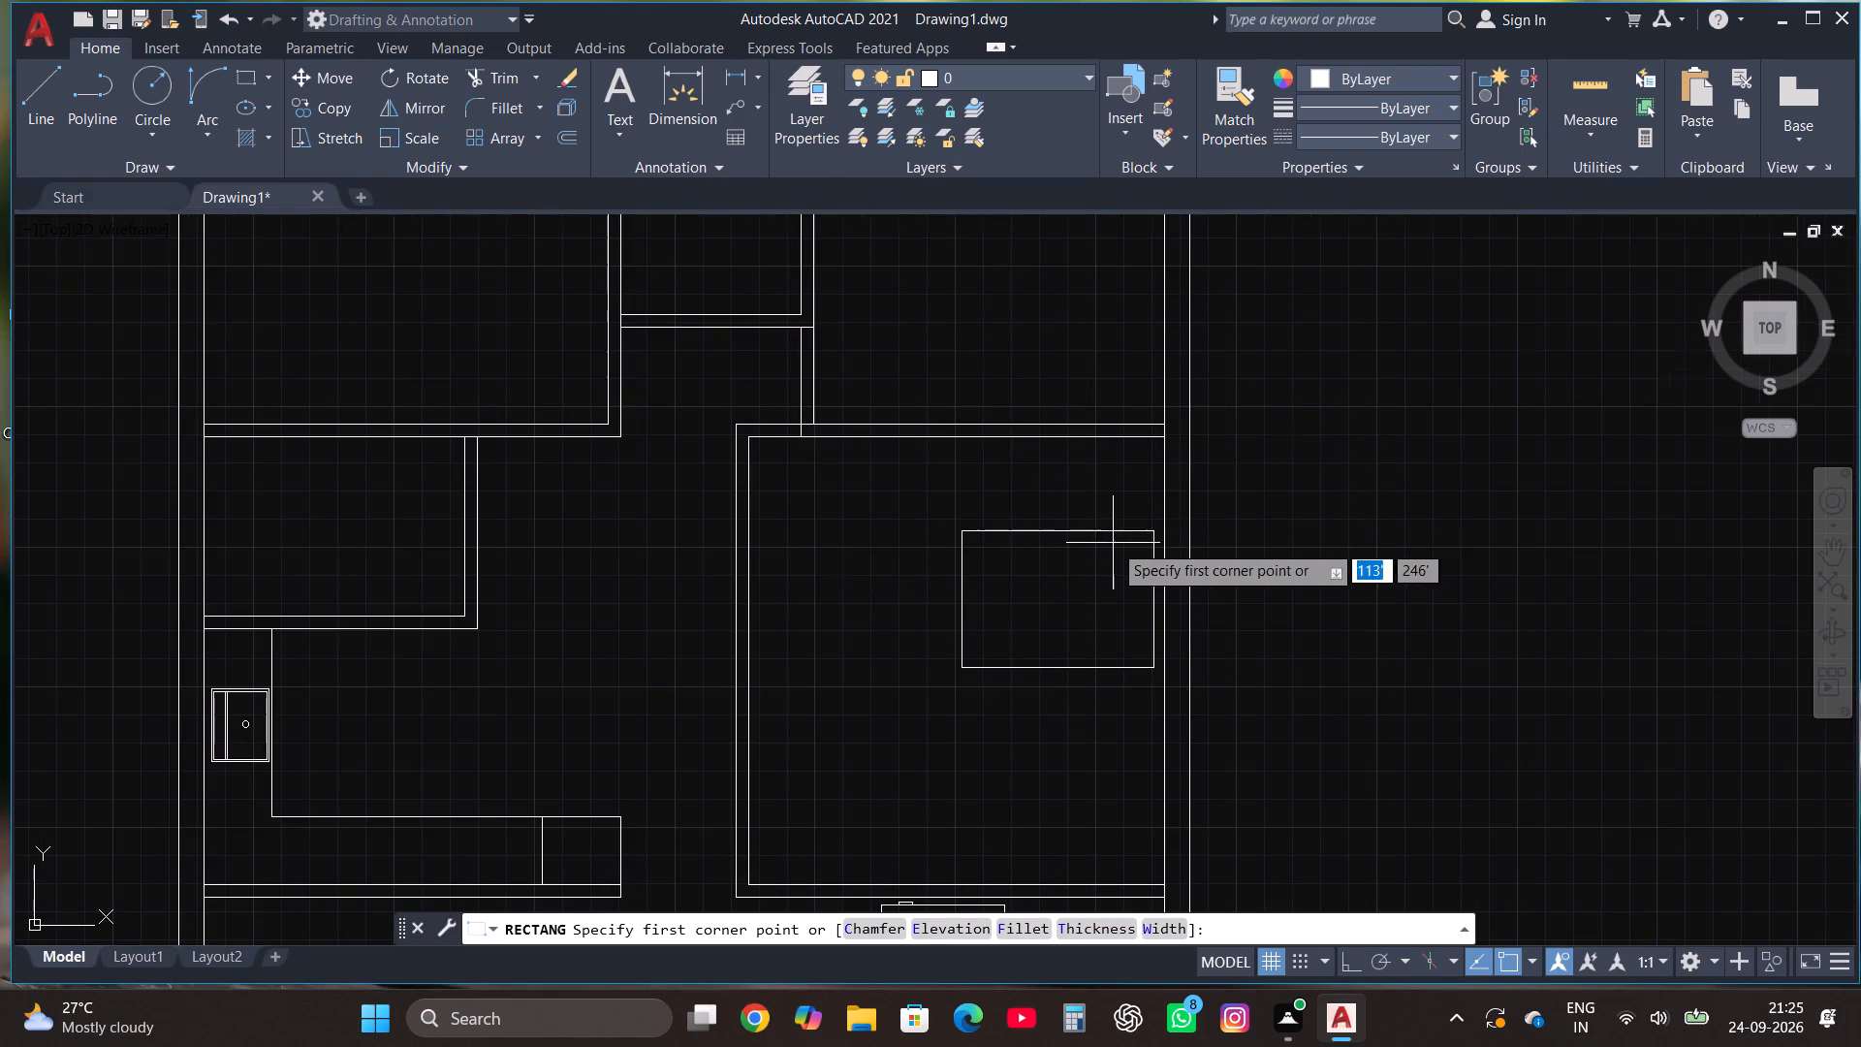
{"action": "scroll", "coordinate": [1113, 543], "scroll_direction": "up", "scroll_amount": 1}
{"action": "left_click", "coordinate": [1214, 512]}
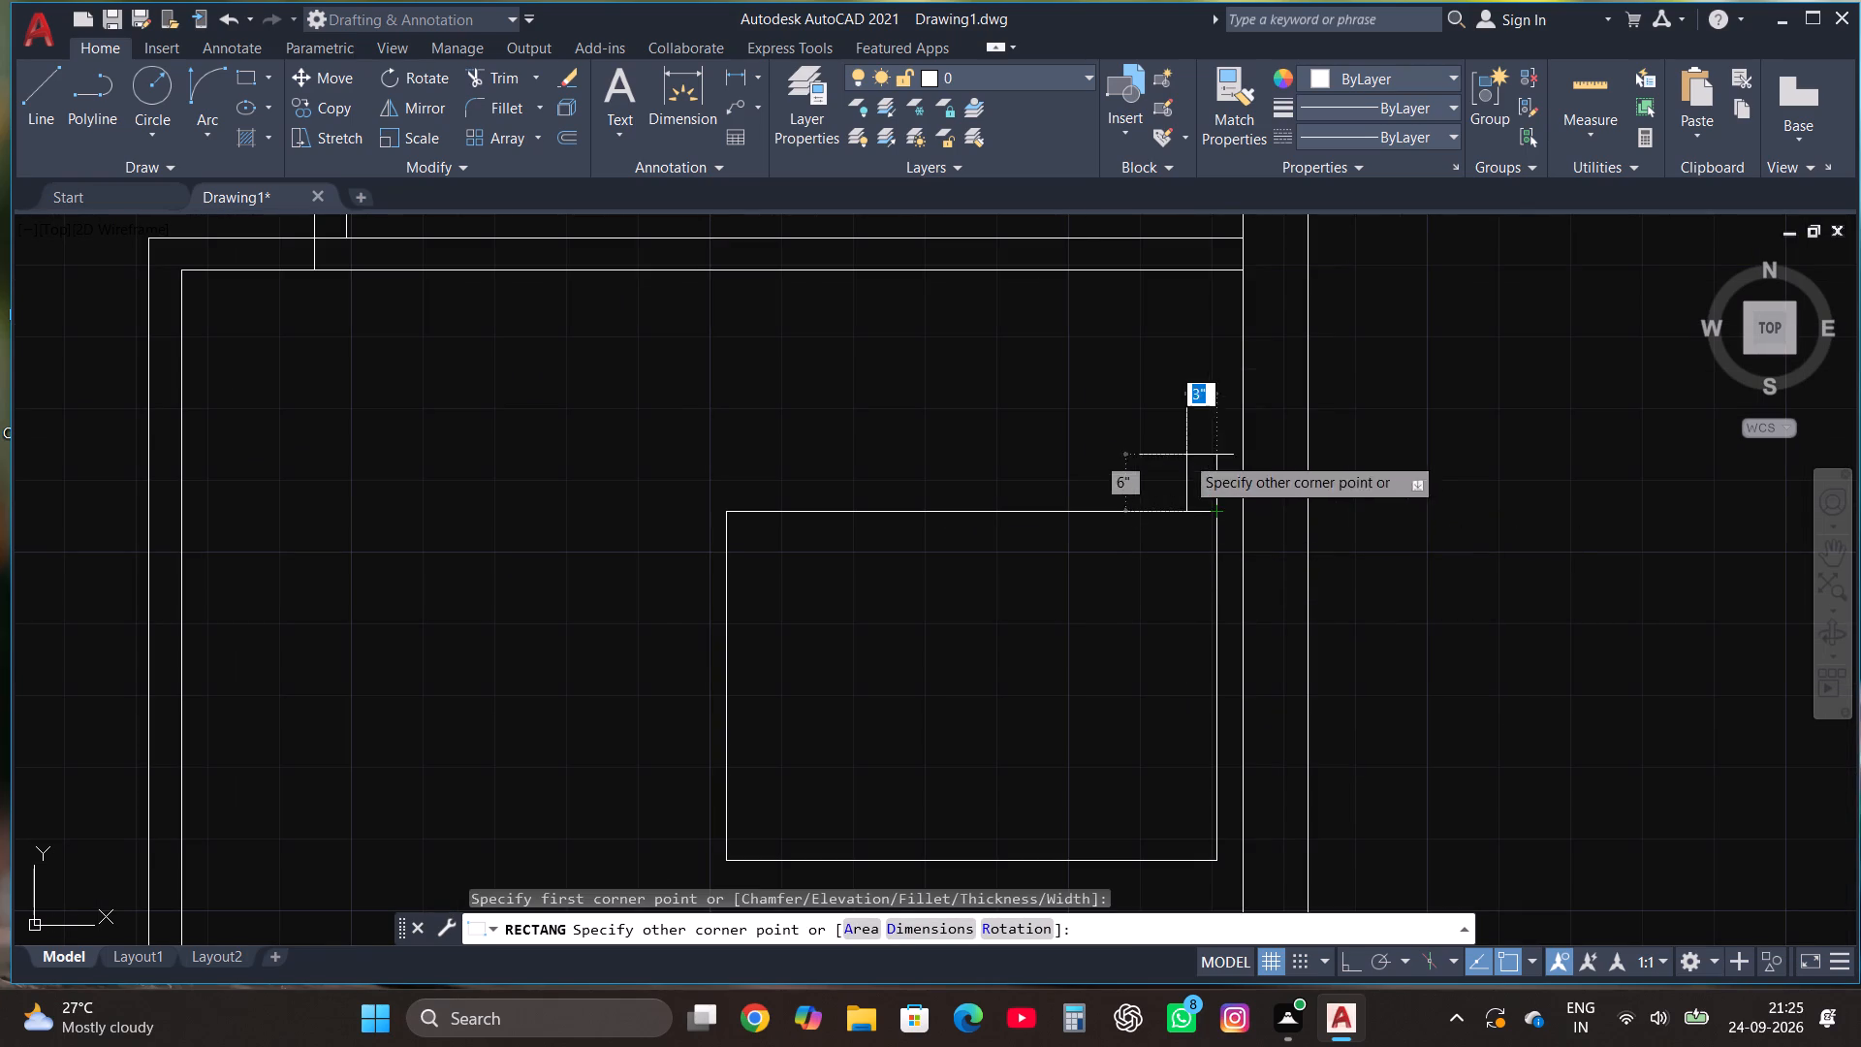
{"action": "left_click", "coordinate": [1110, 409]}
Copy the nightstand straight south from its north-east corner to the bed's south-east corner.
{"action": "left_click", "coordinate": [1111, 424]}
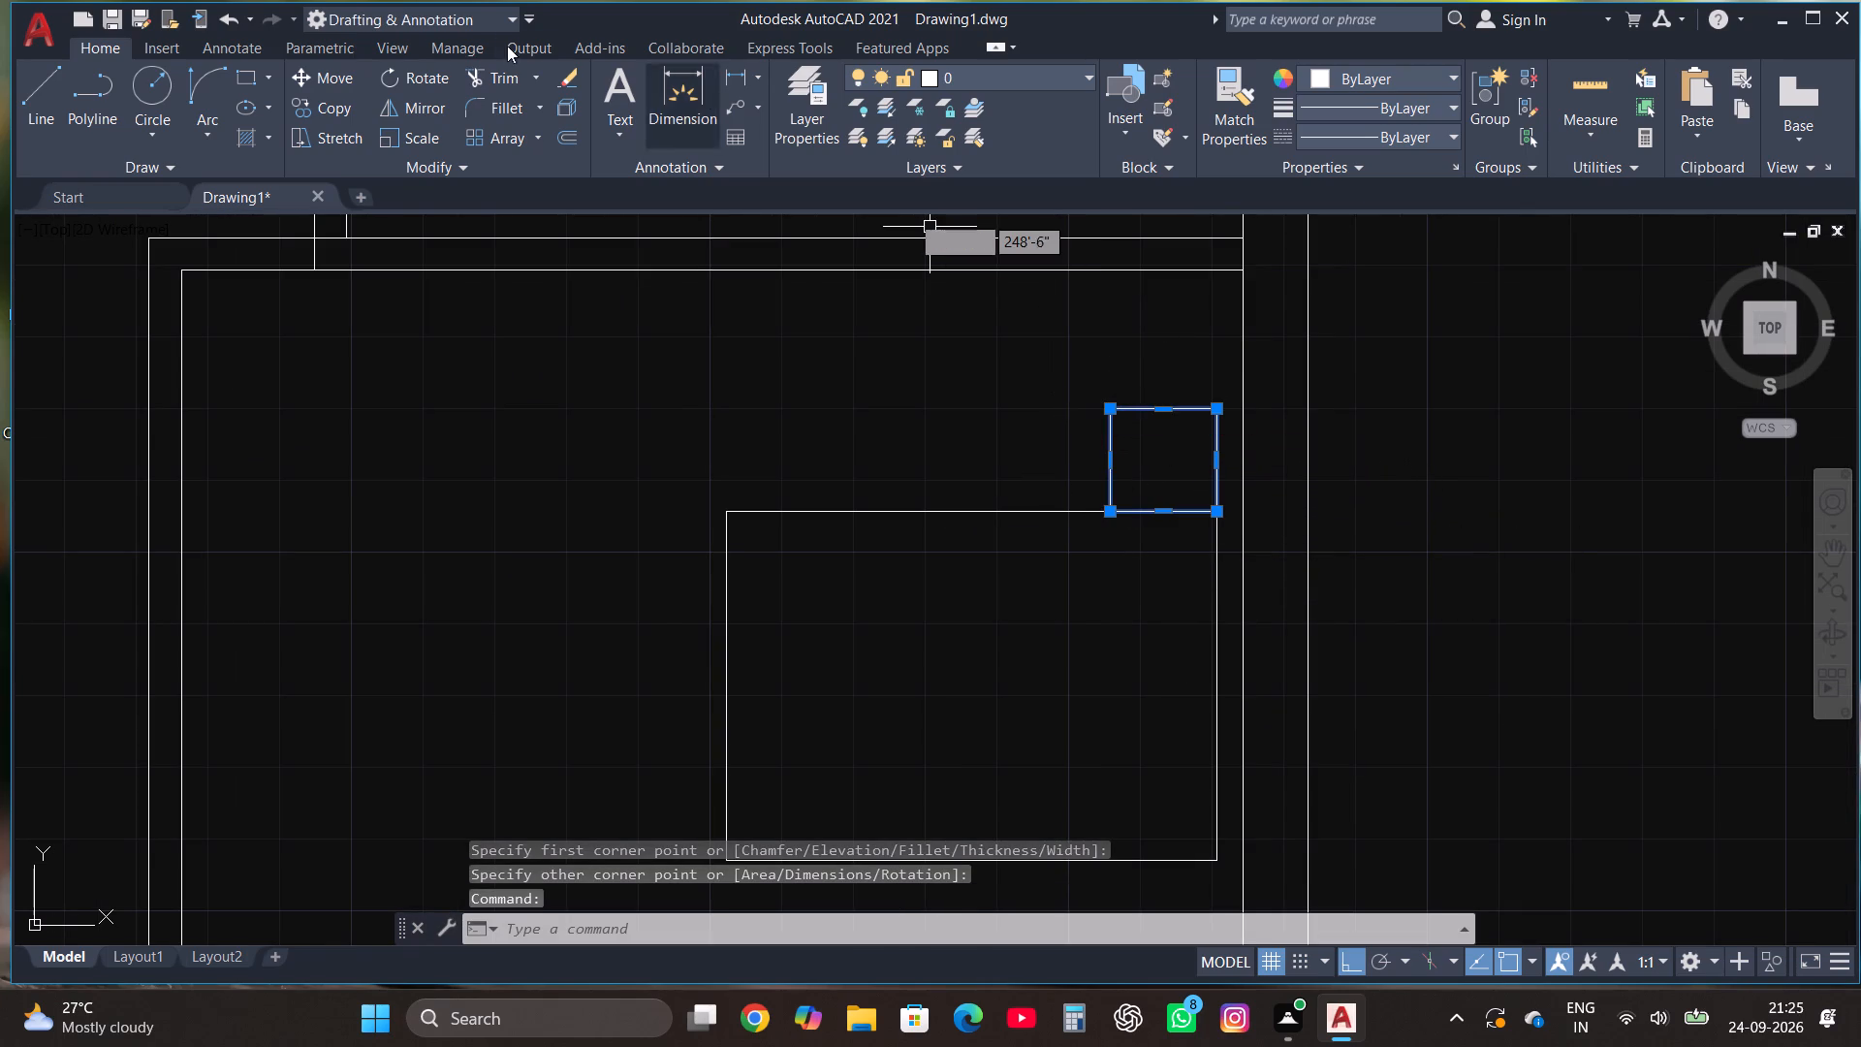
{"action": "left_click", "coordinate": [344, 108]}
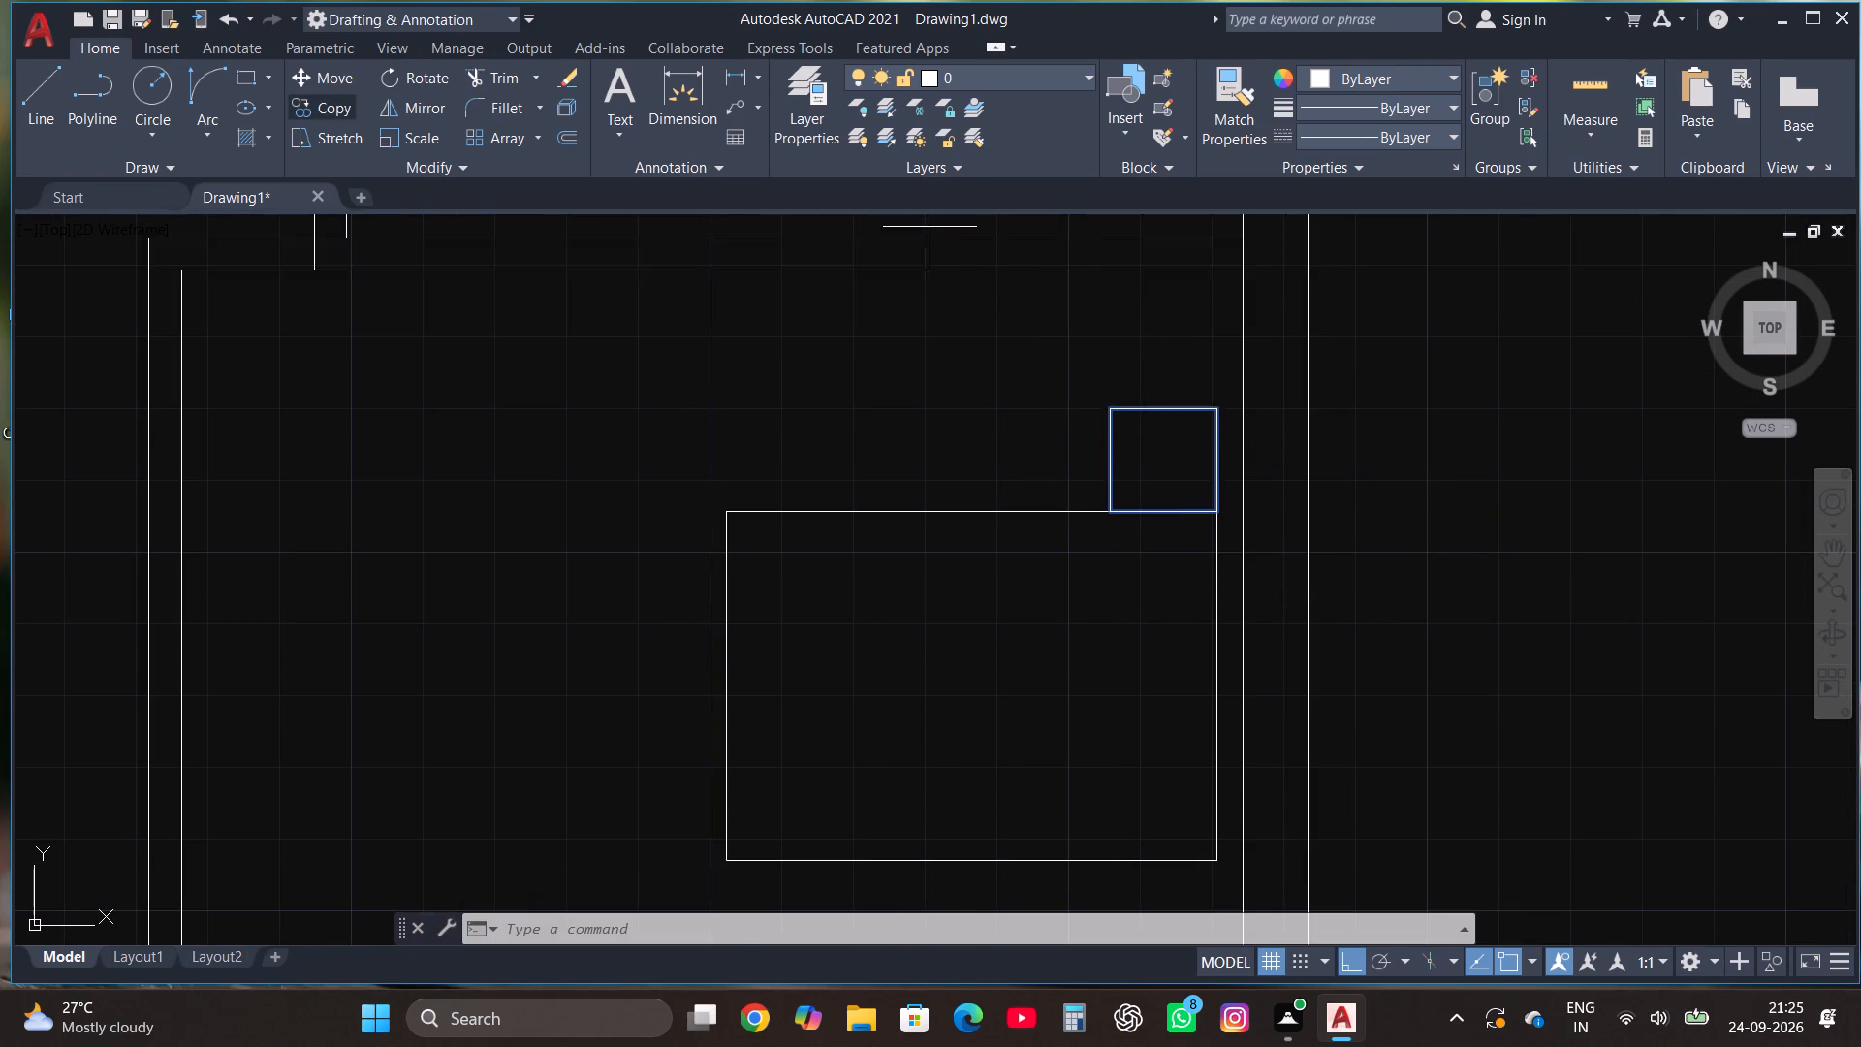
{"action": "left_click", "coordinate": [1214, 408]}
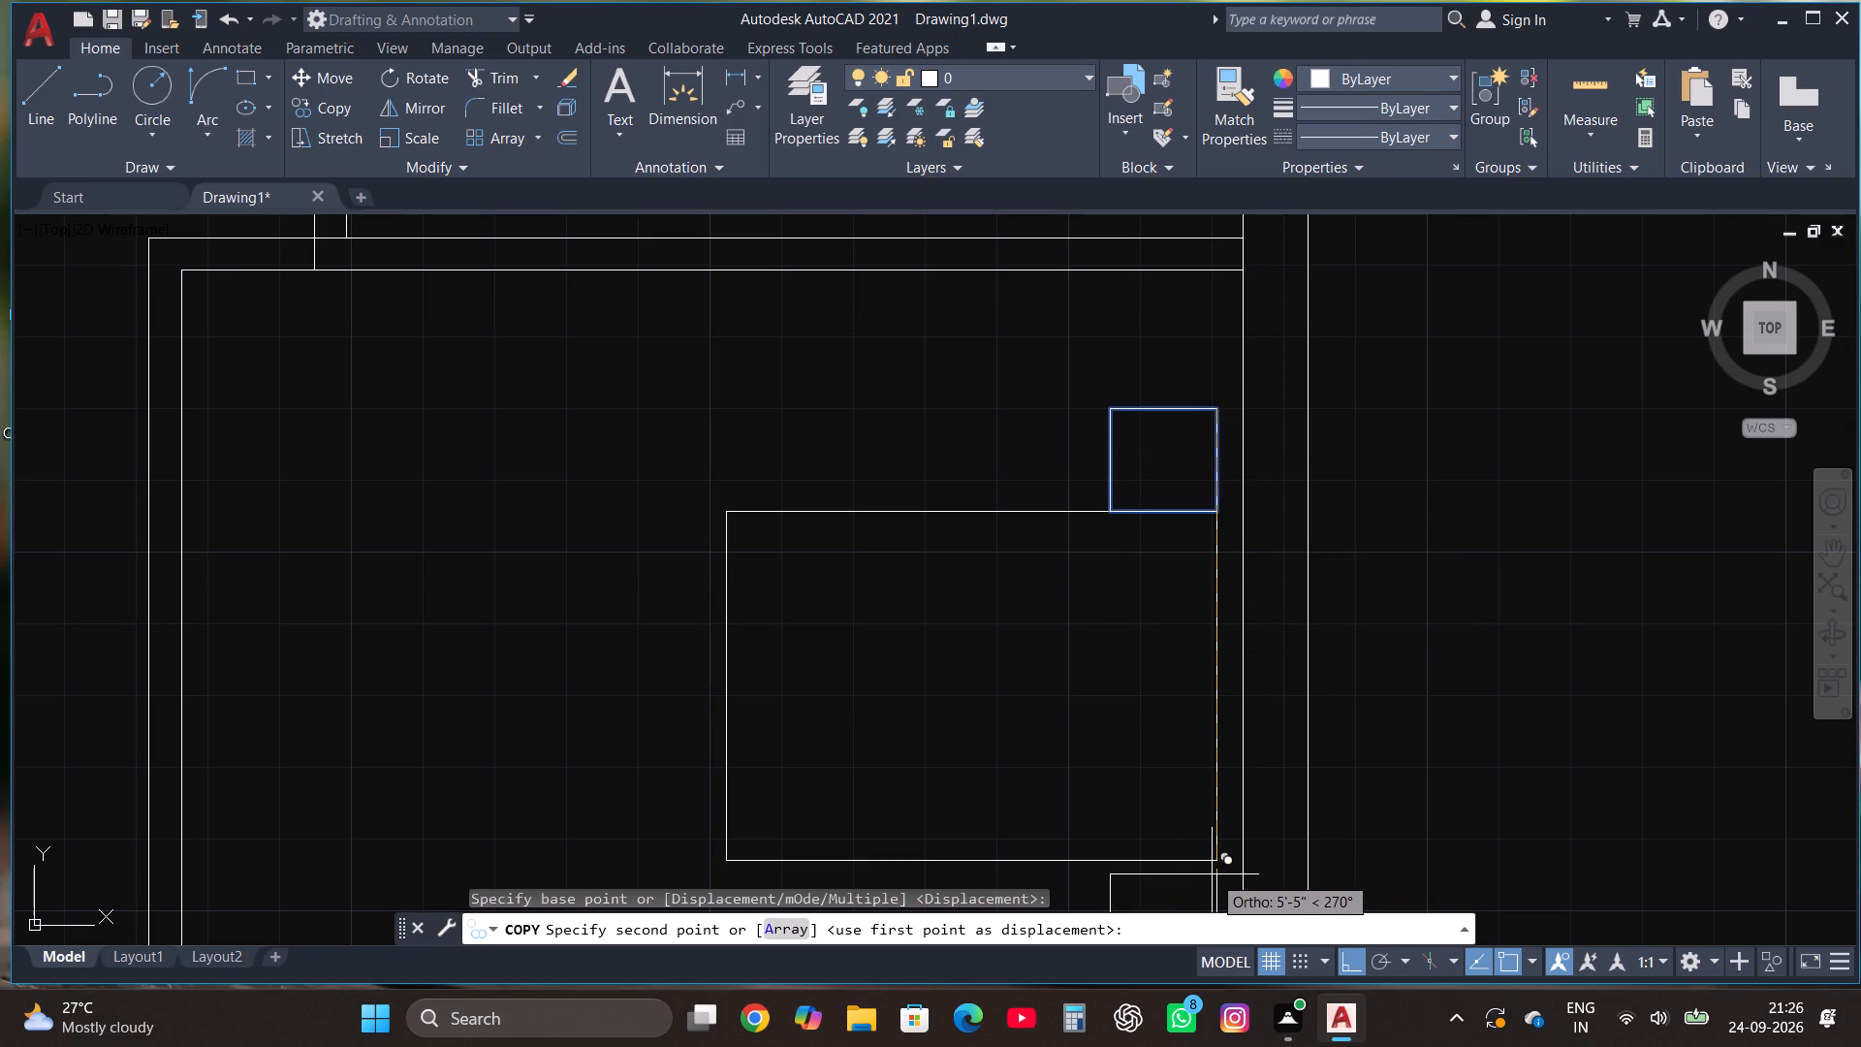
{"action": "left_click", "coordinate": [1215, 862]}
{"action": "scroll", "coordinate": [1287, 614], "scroll_direction": "down", "scroll_amount": 1}
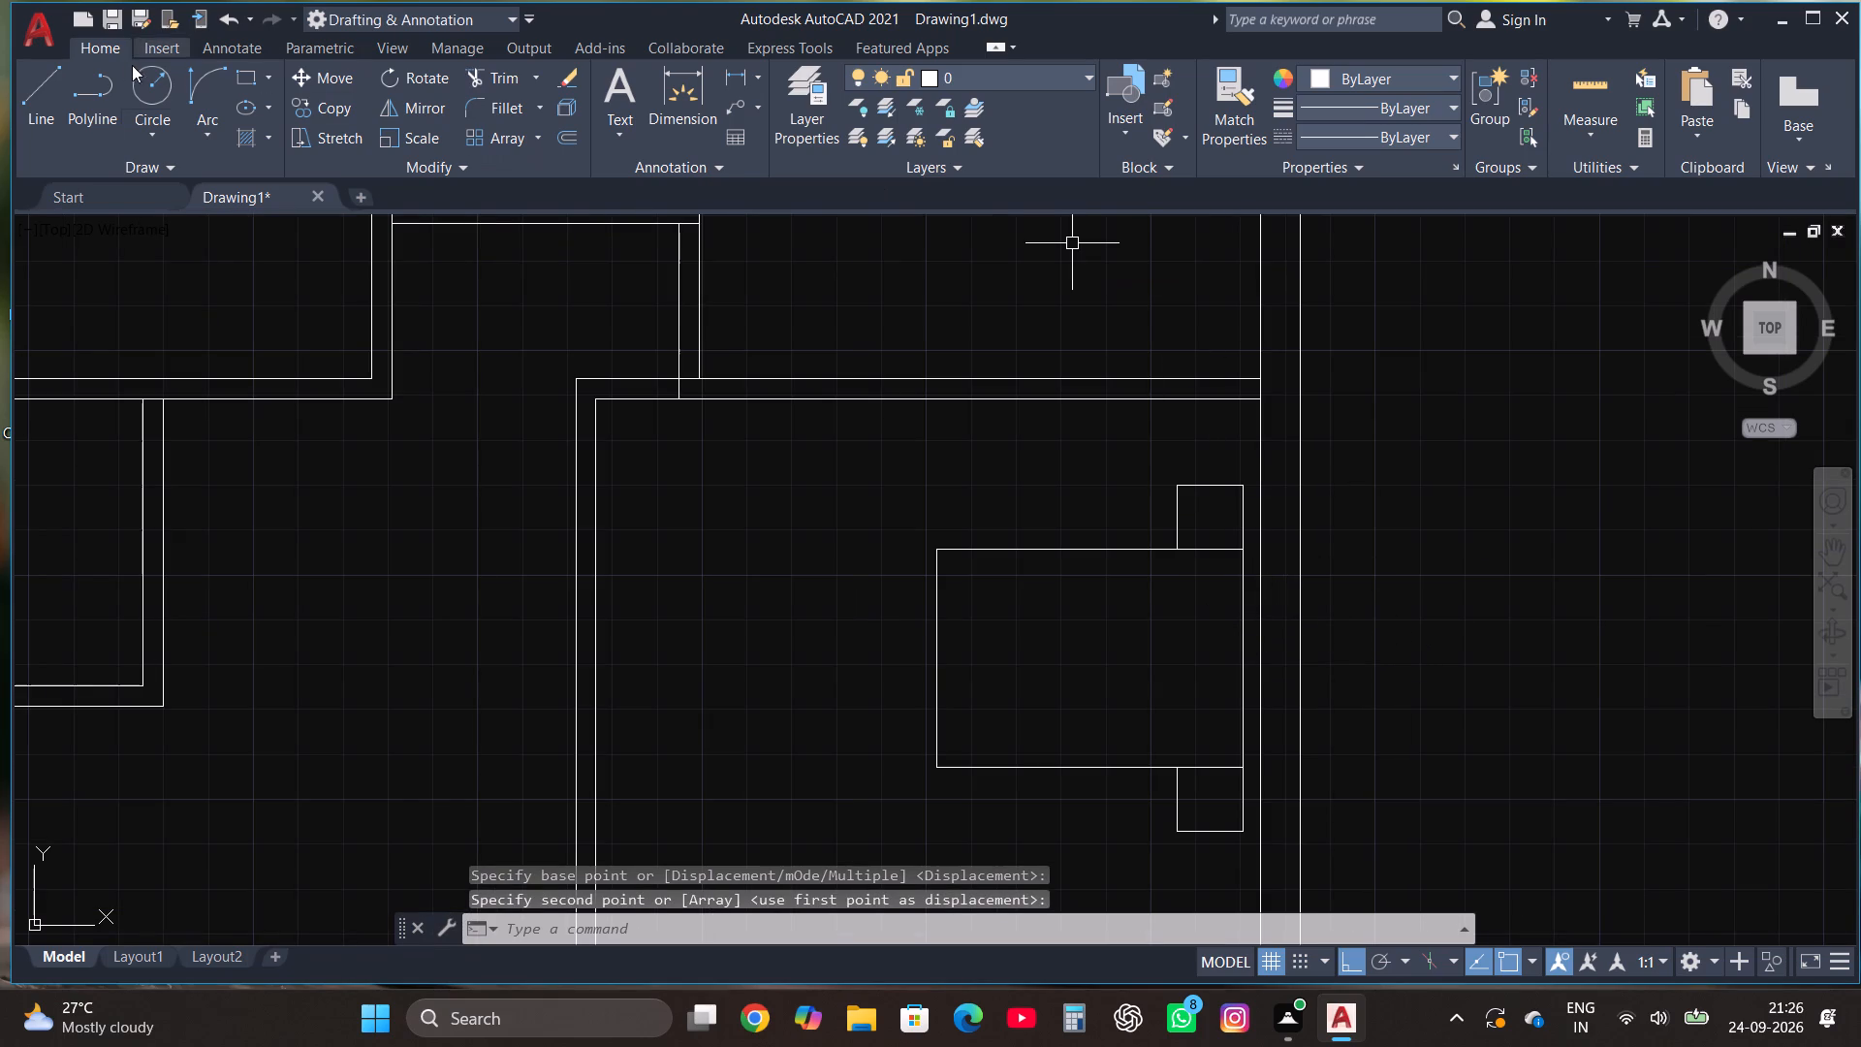
Draw a narrow vertical pillow rectangle inside the bed, near its north-east corner.
{"action": "left_click", "coordinate": [246, 73]}
{"action": "scroll", "coordinate": [1170, 578], "scroll_direction": "up", "scroll_amount": 1}
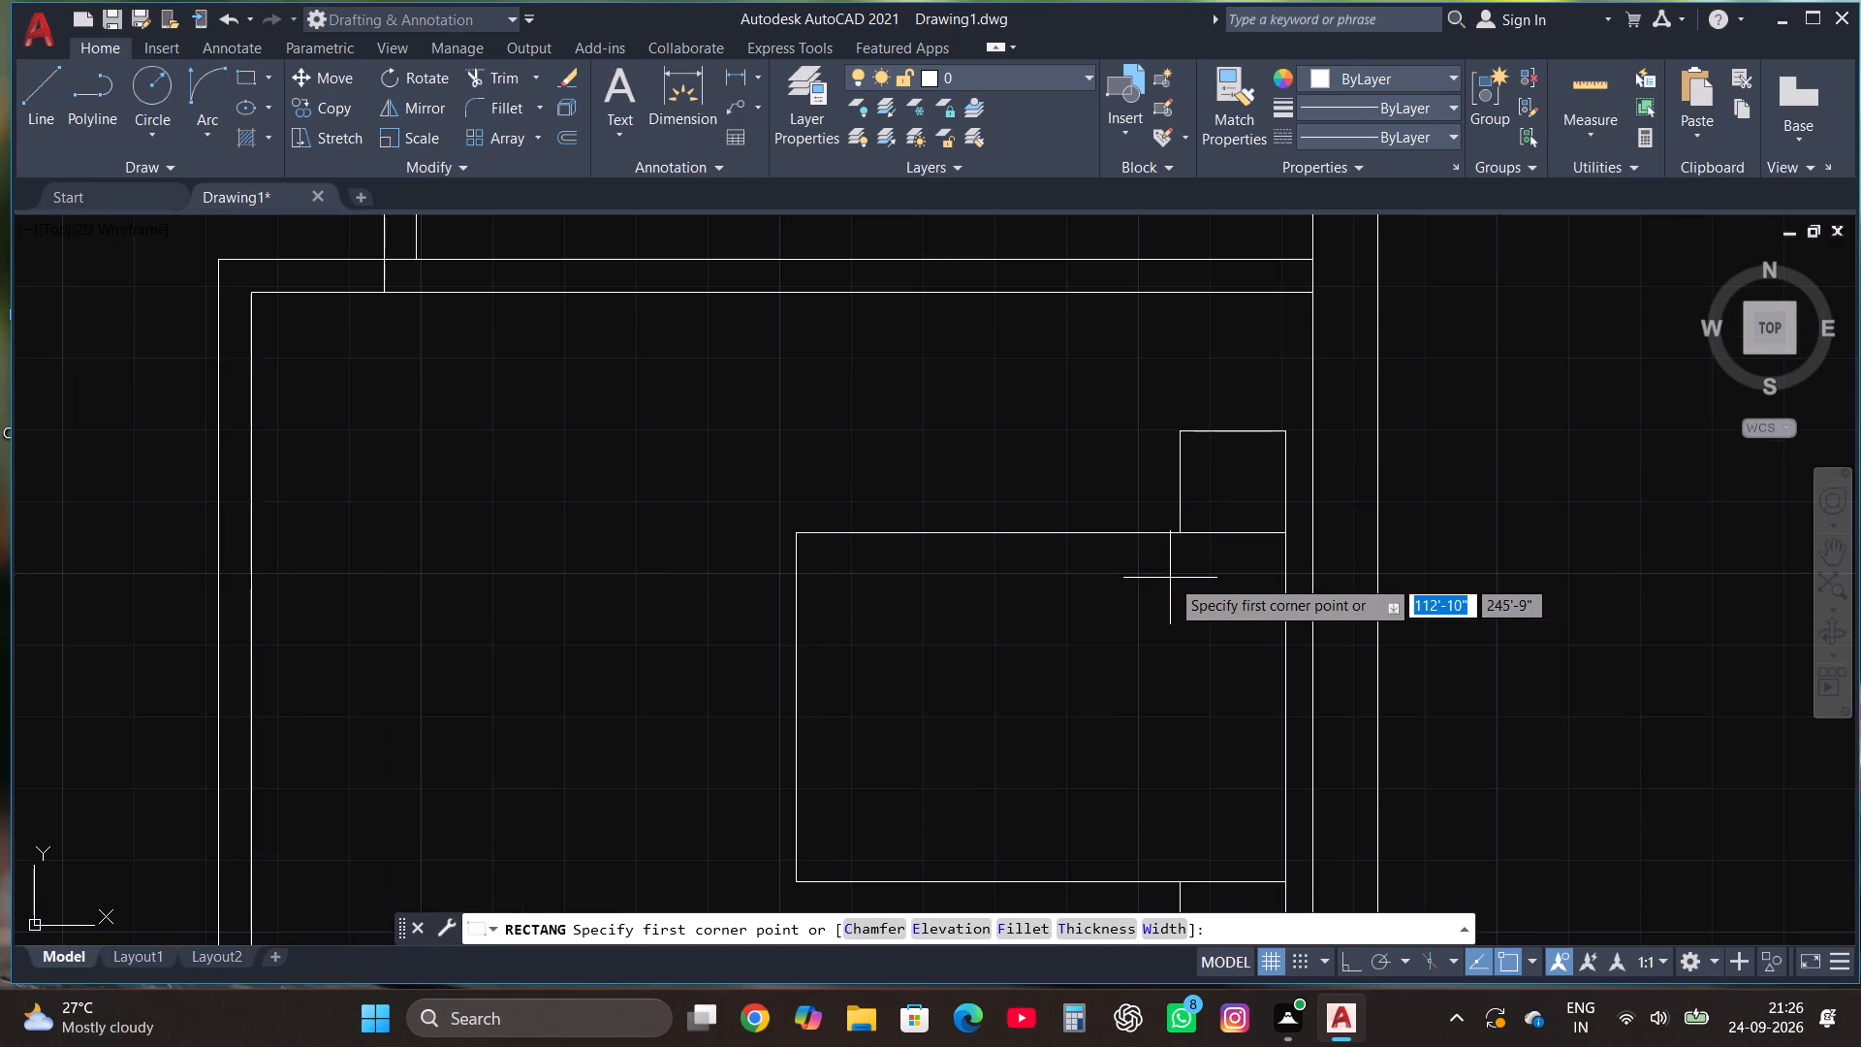
{"action": "left_click", "coordinate": [1236, 553]}
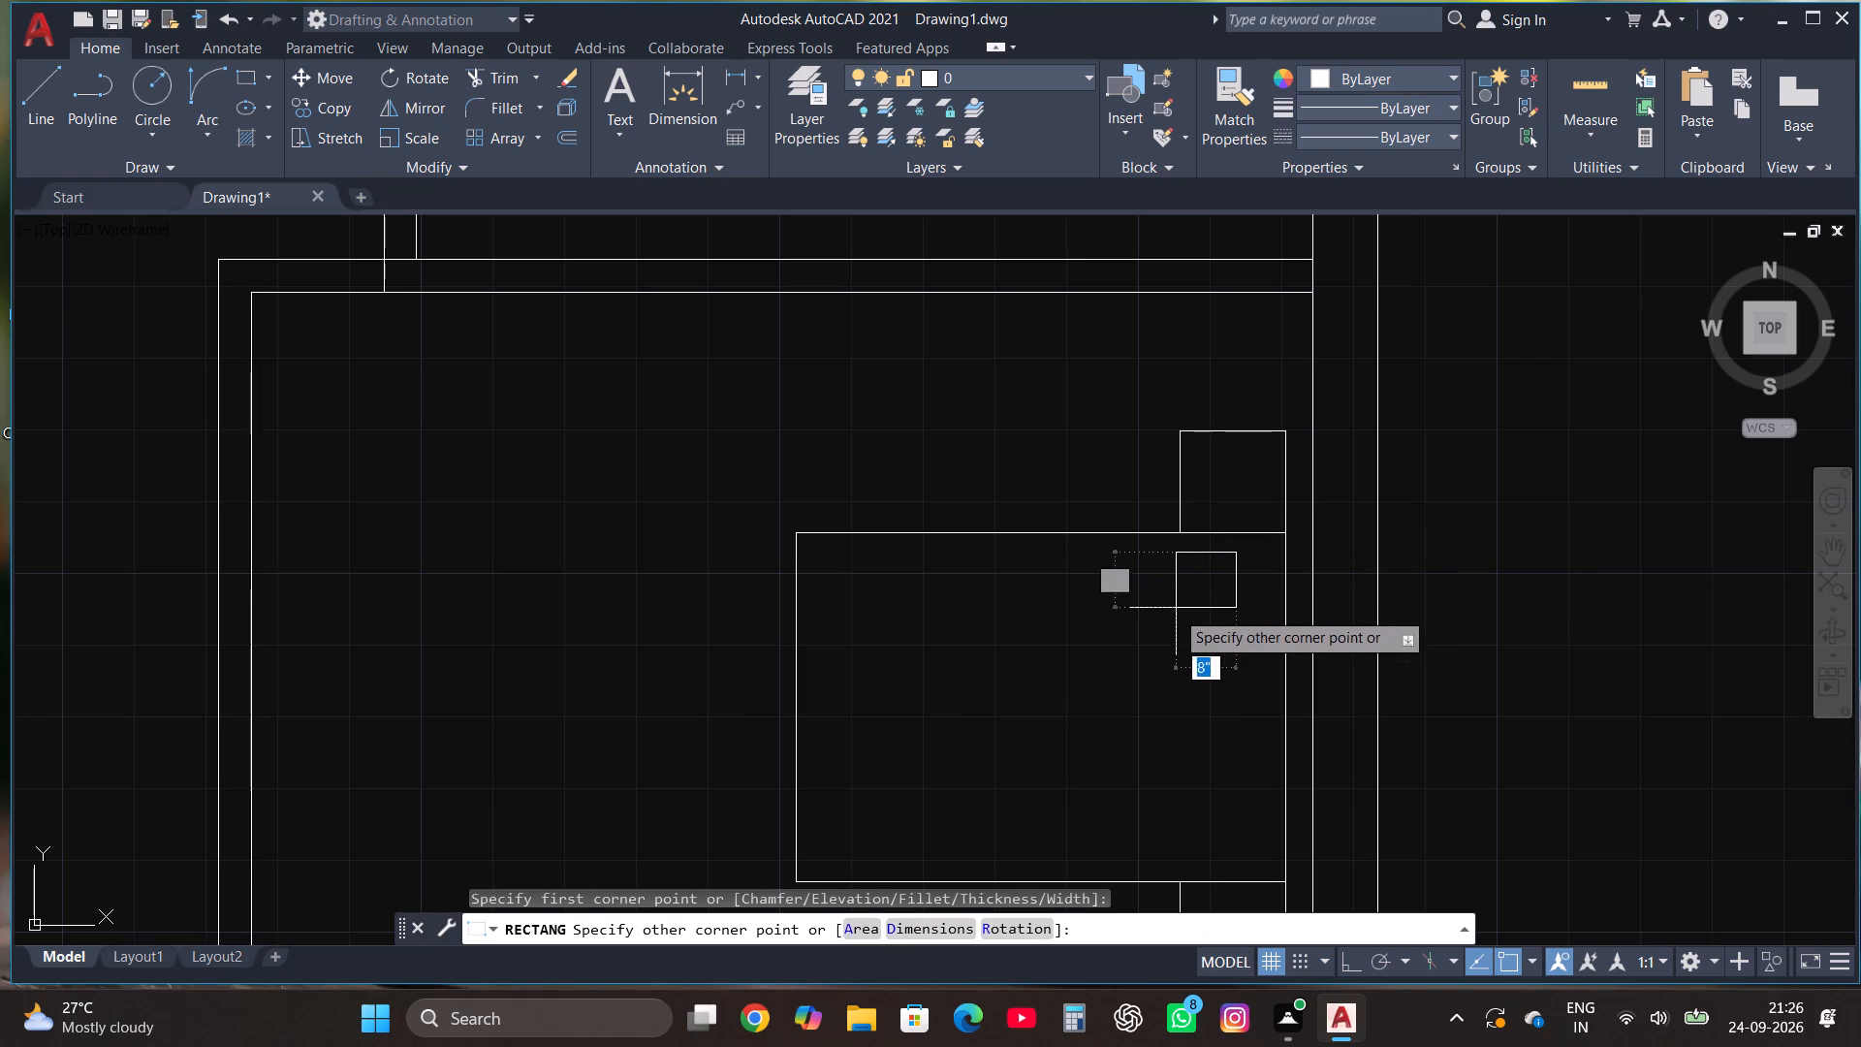
{"action": "left_click", "coordinate": [1173, 675]}
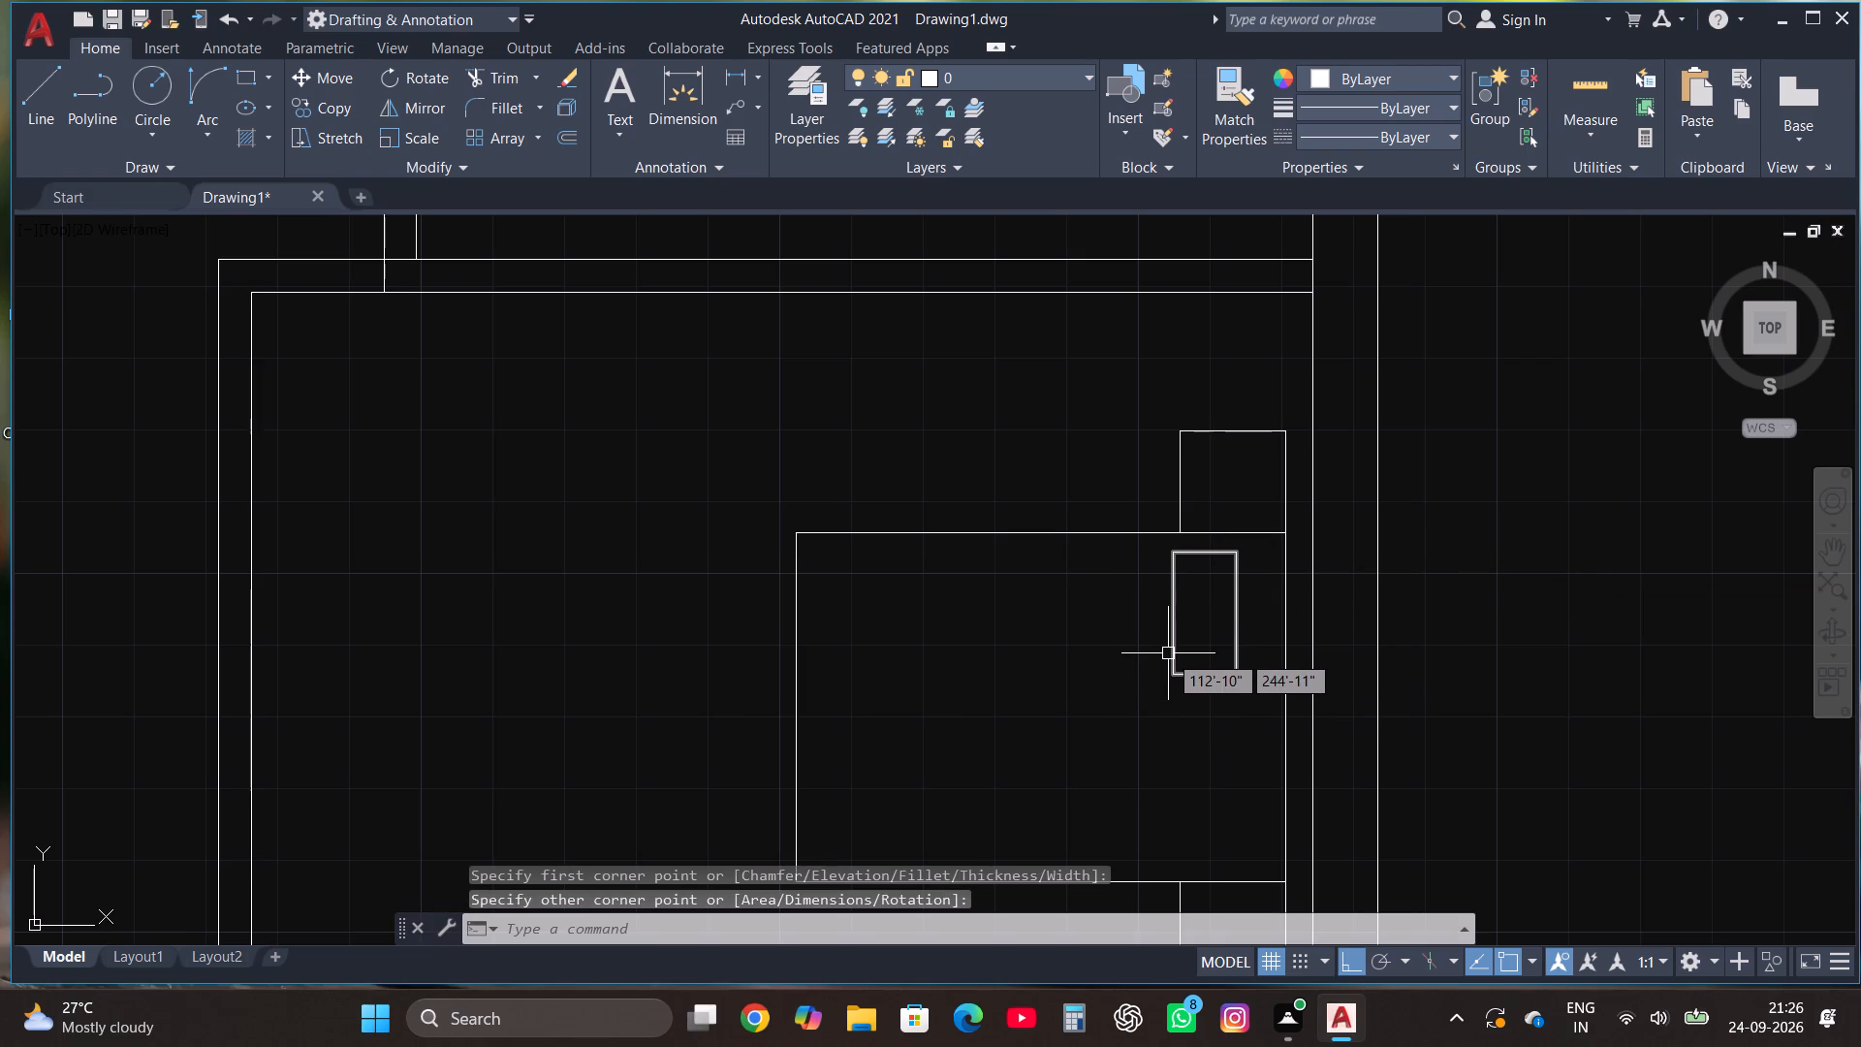
Copy the pillow straight south by about 2' to make the second pillow on the bed.
{"action": "left_click", "coordinate": [1168, 653]}
{"action": "left_click", "coordinate": [325, 109]}
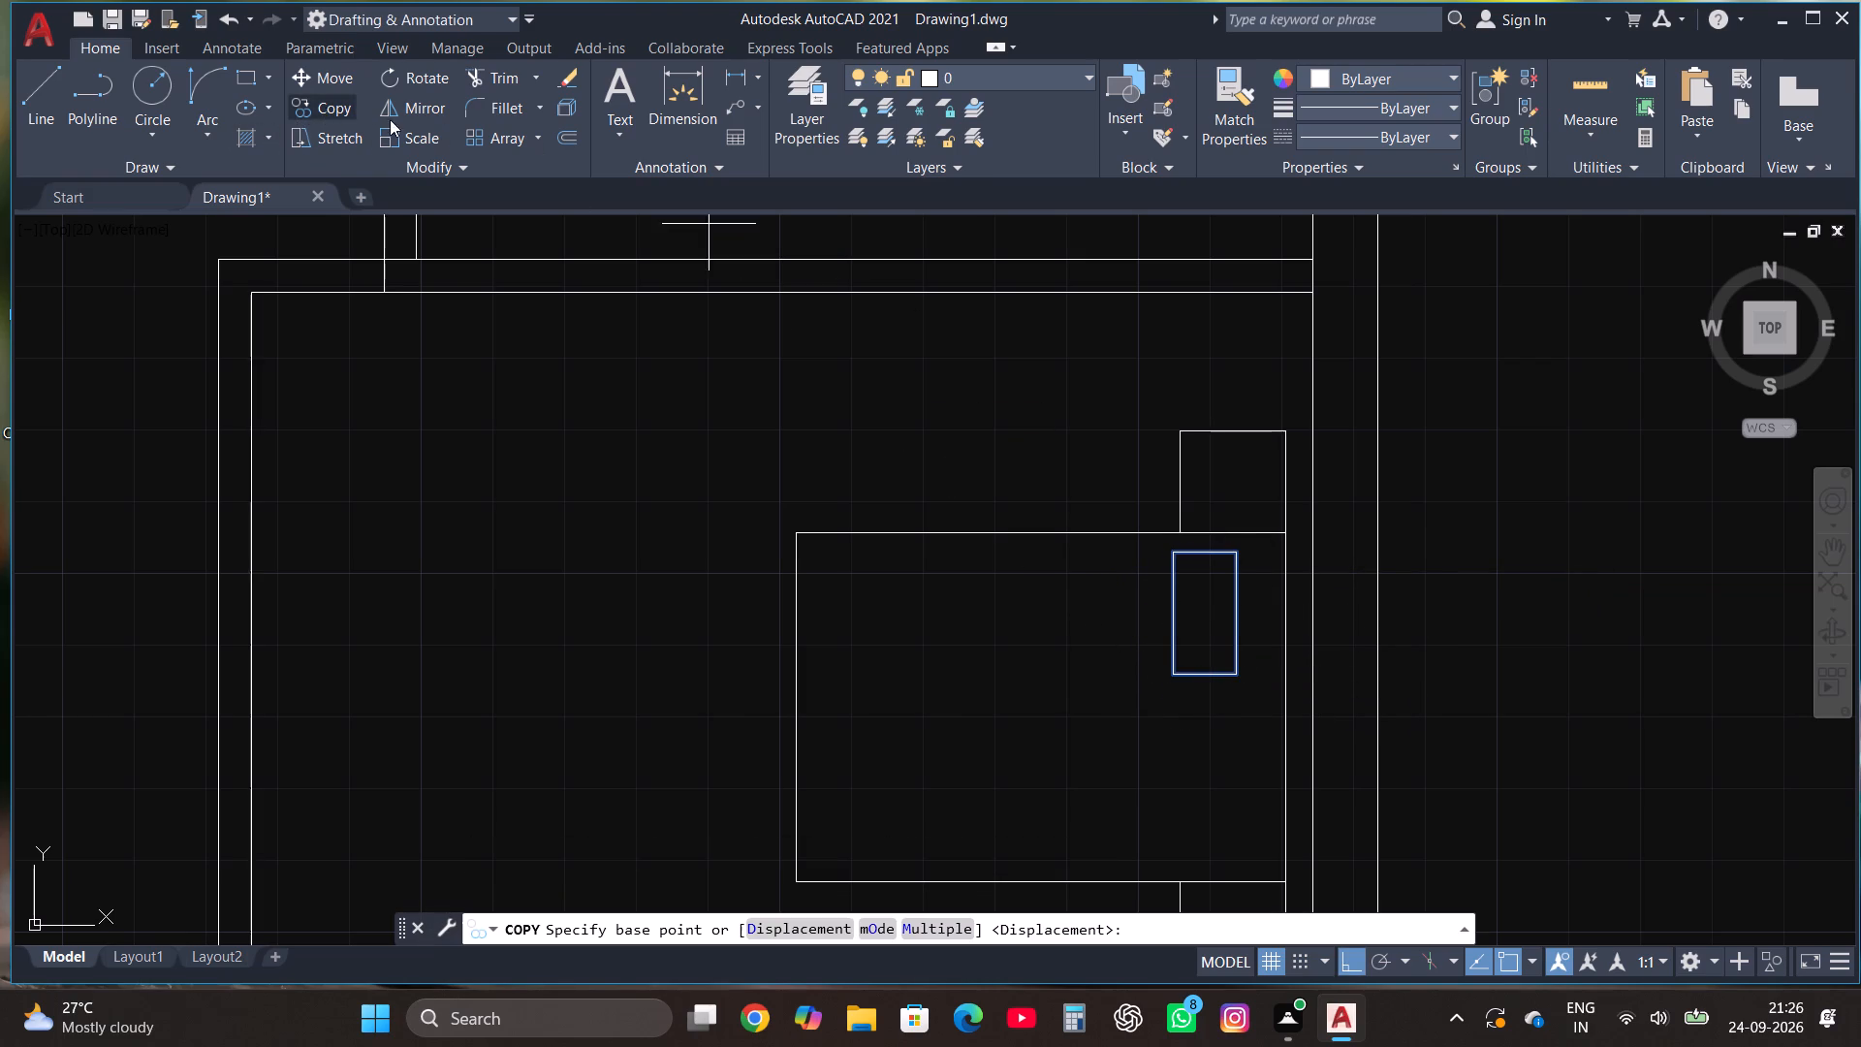
{"action": "left_click", "coordinate": [1220, 622]}
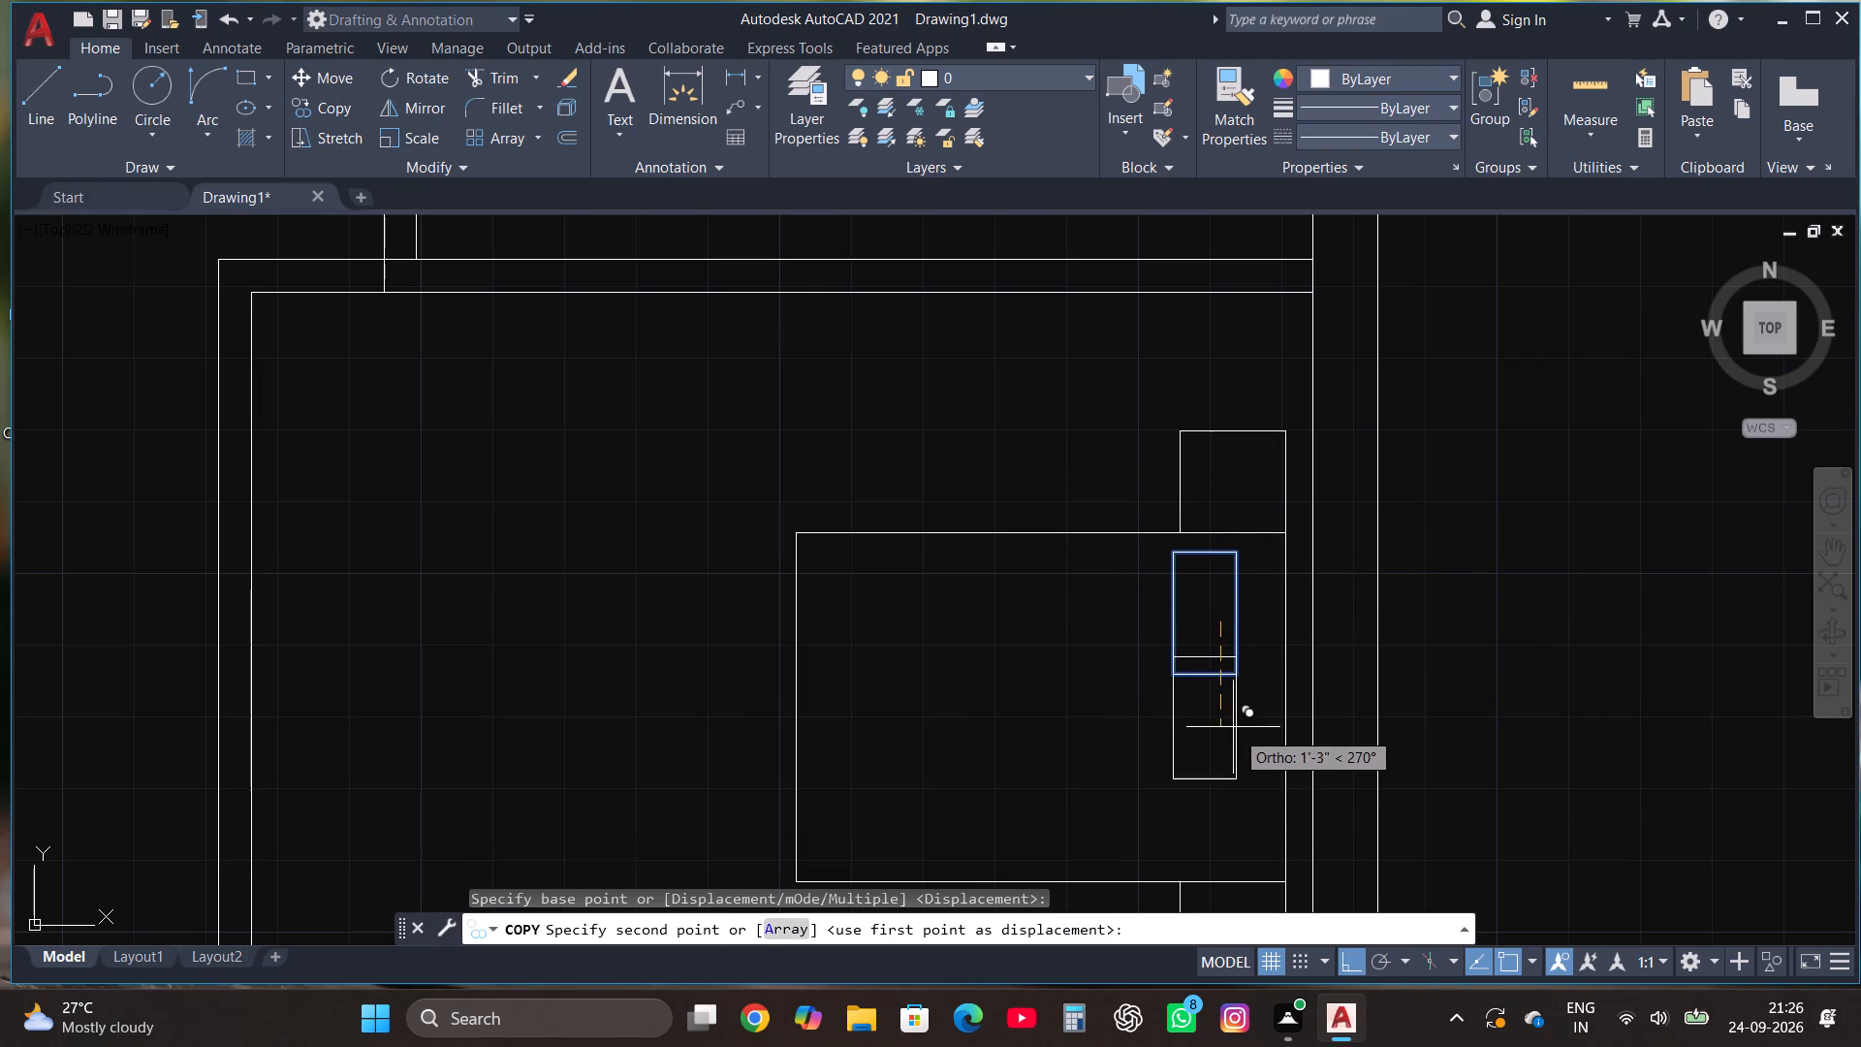
{"action": "left_click", "coordinate": [1239, 799]}
{"action": "scroll", "coordinate": [1307, 579], "scroll_direction": "down", "scroll_amount": 1}
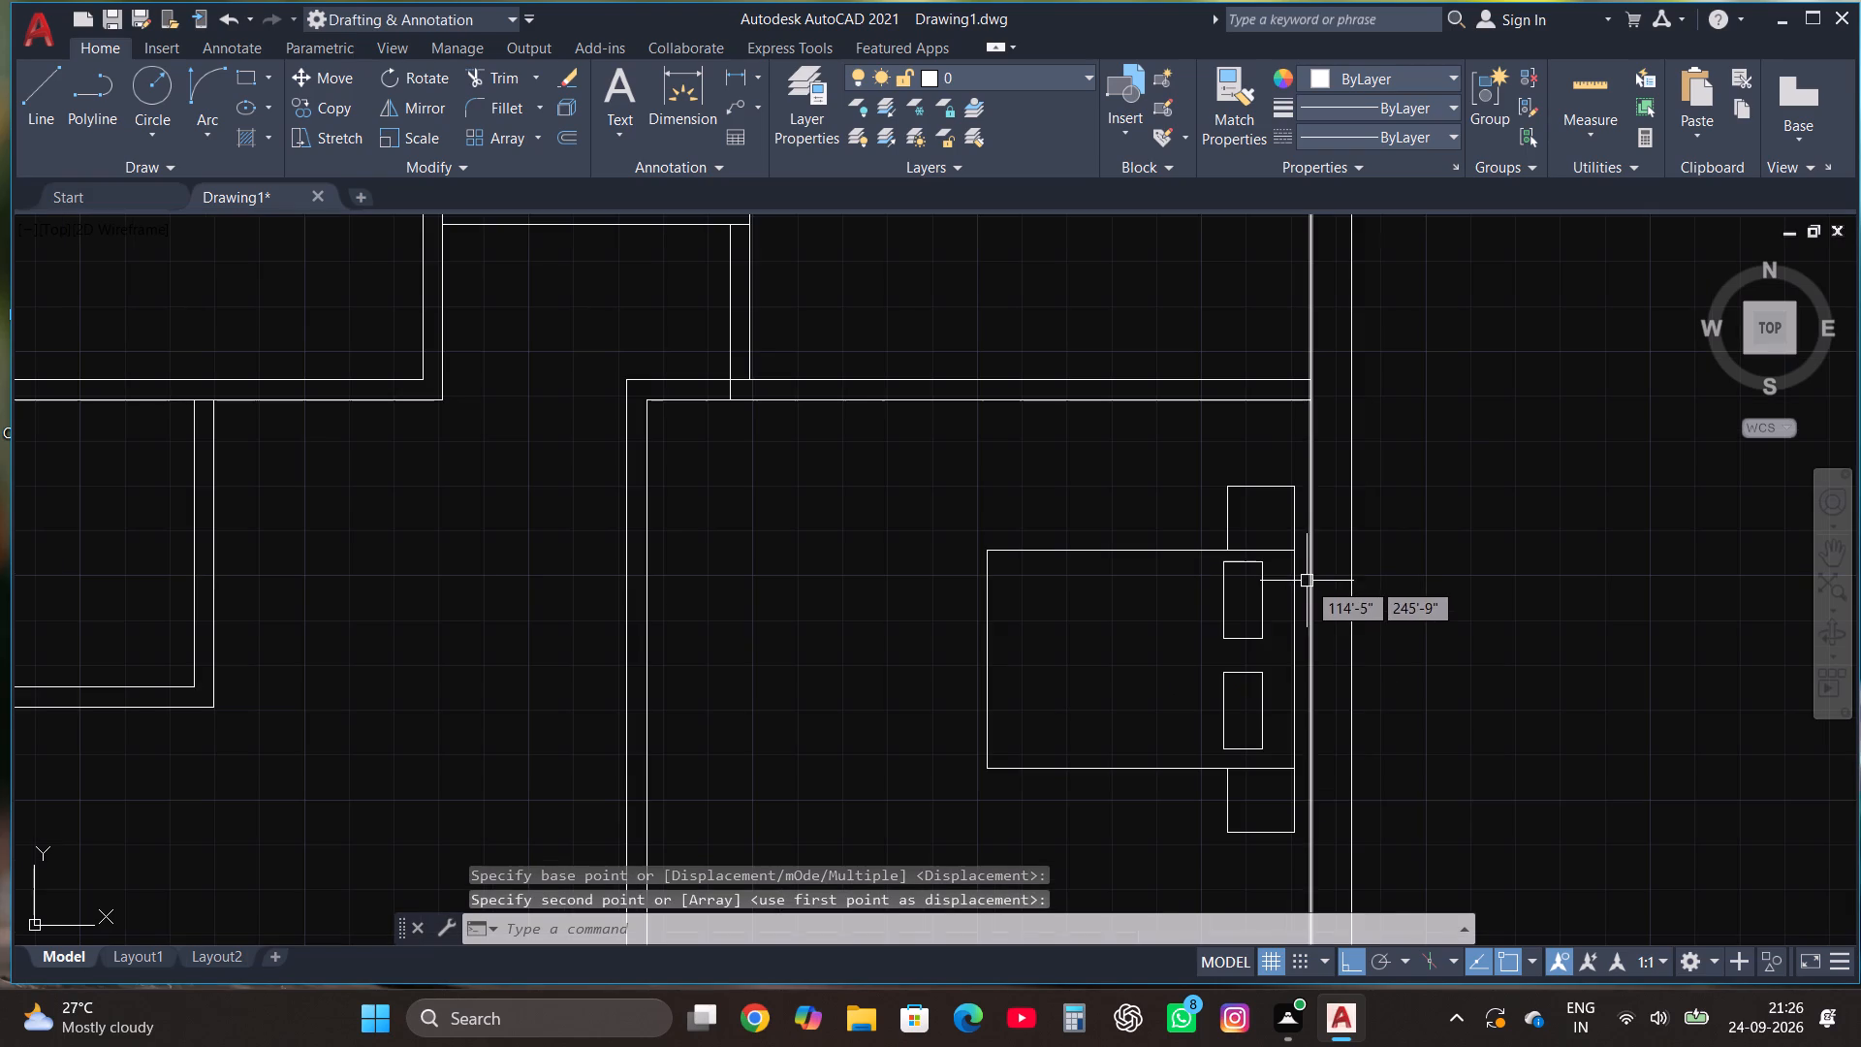
Draw the bedsheet line west of the pillows from the bed's north edge, ending in a triangular folded corner at the south edge.
{"action": "scroll", "coordinate": [1277, 842], "scroll_direction": "up", "scroll_amount": 1}
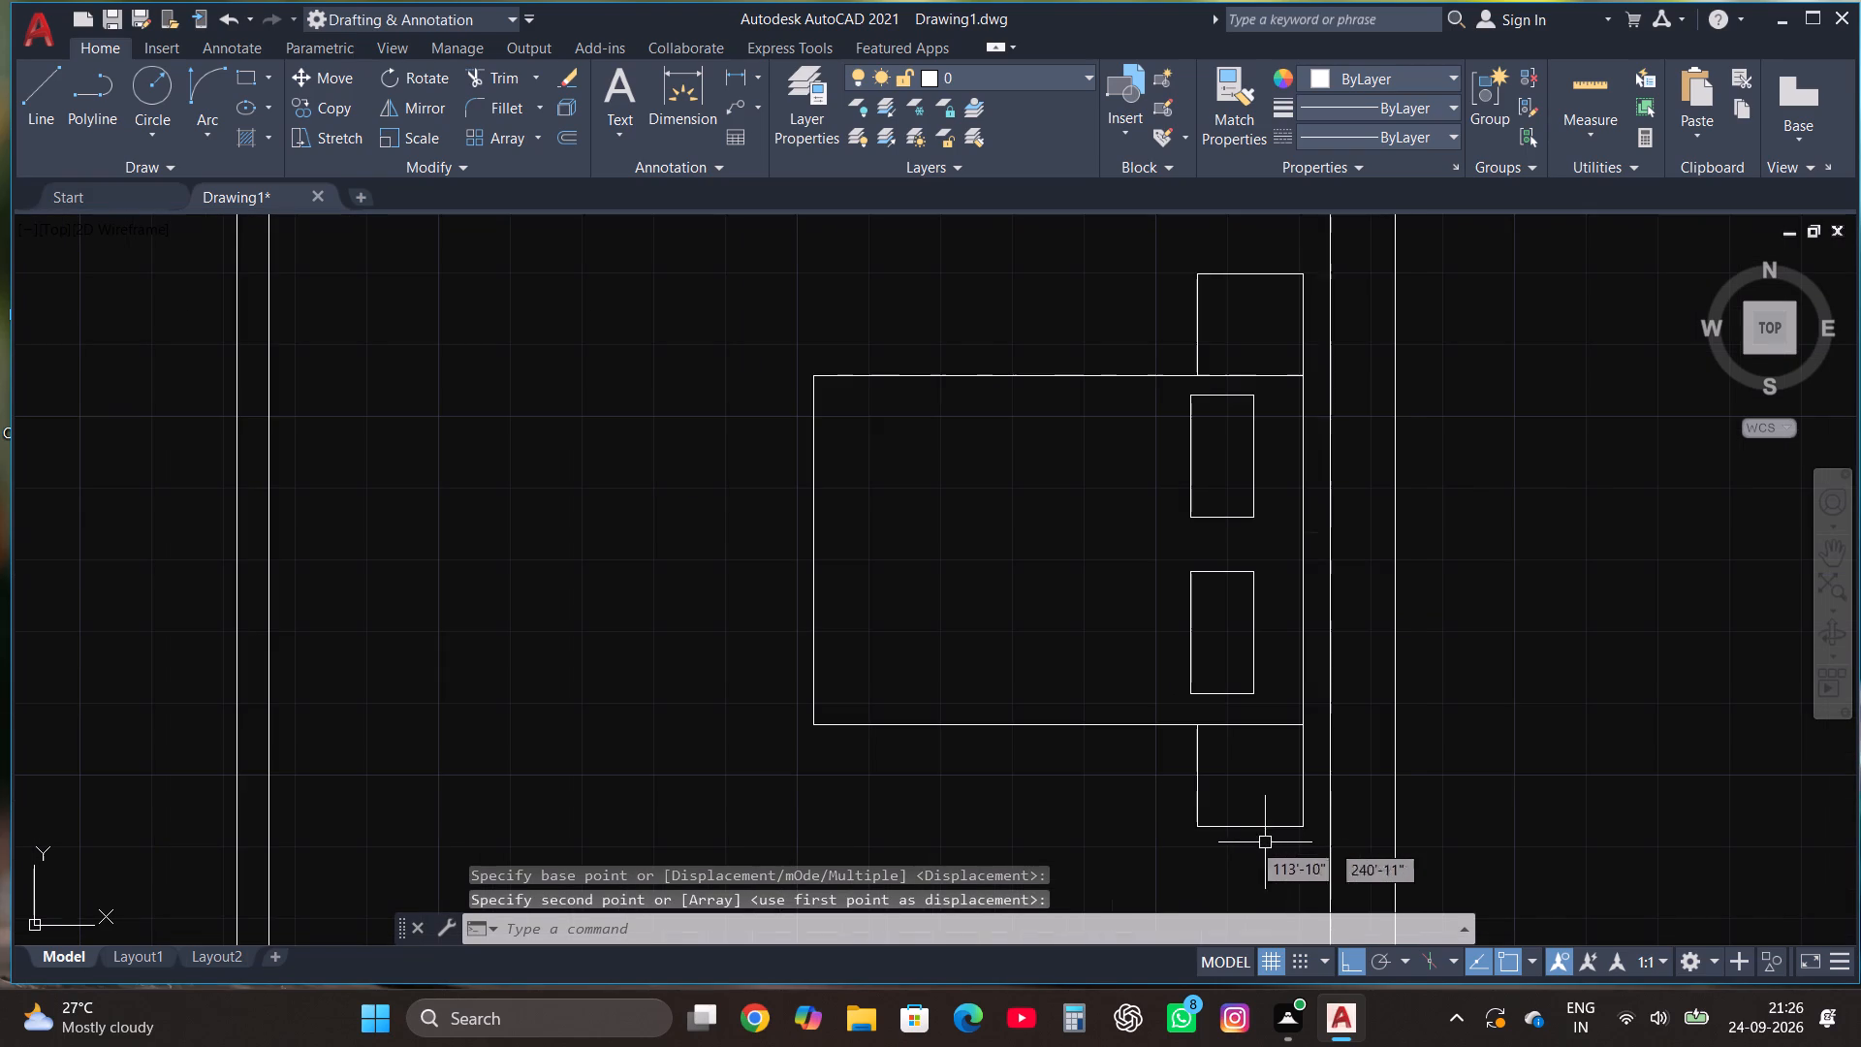
{"action": "left_click", "coordinate": [41, 93]}
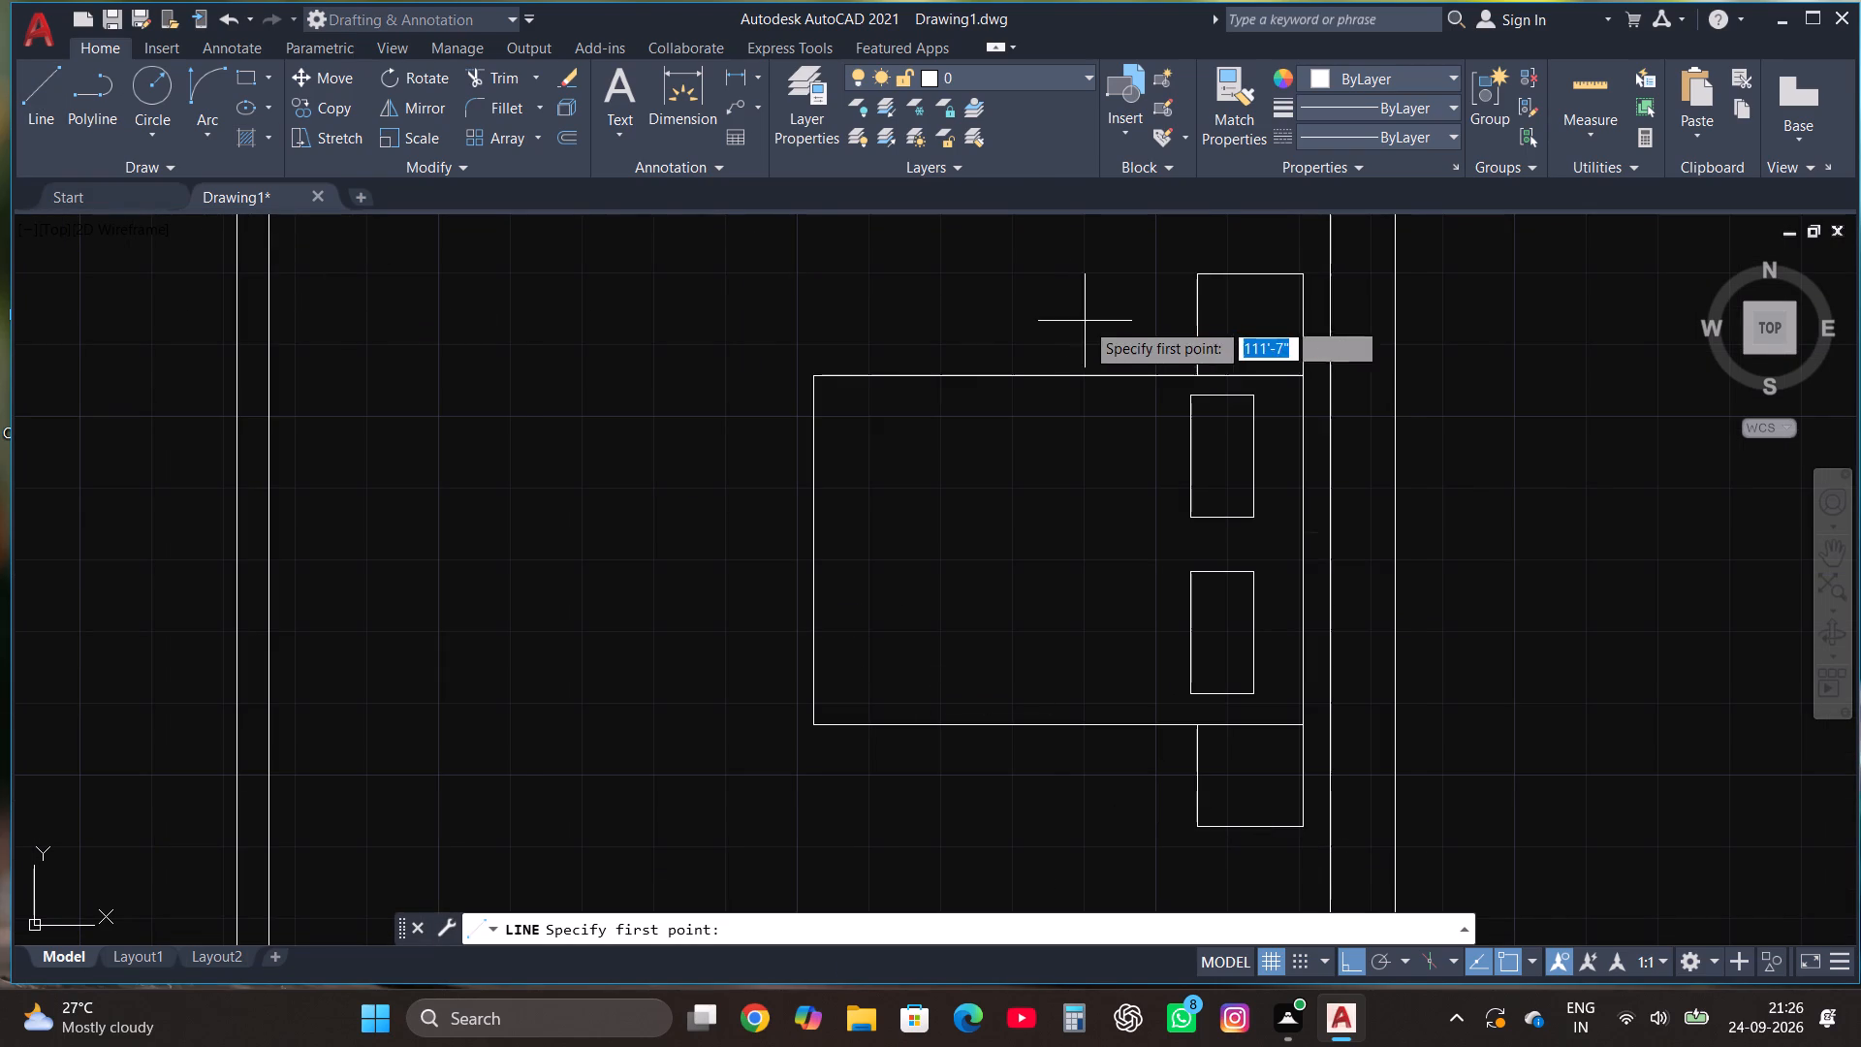
{"action": "left_click", "coordinate": [1124, 373]}
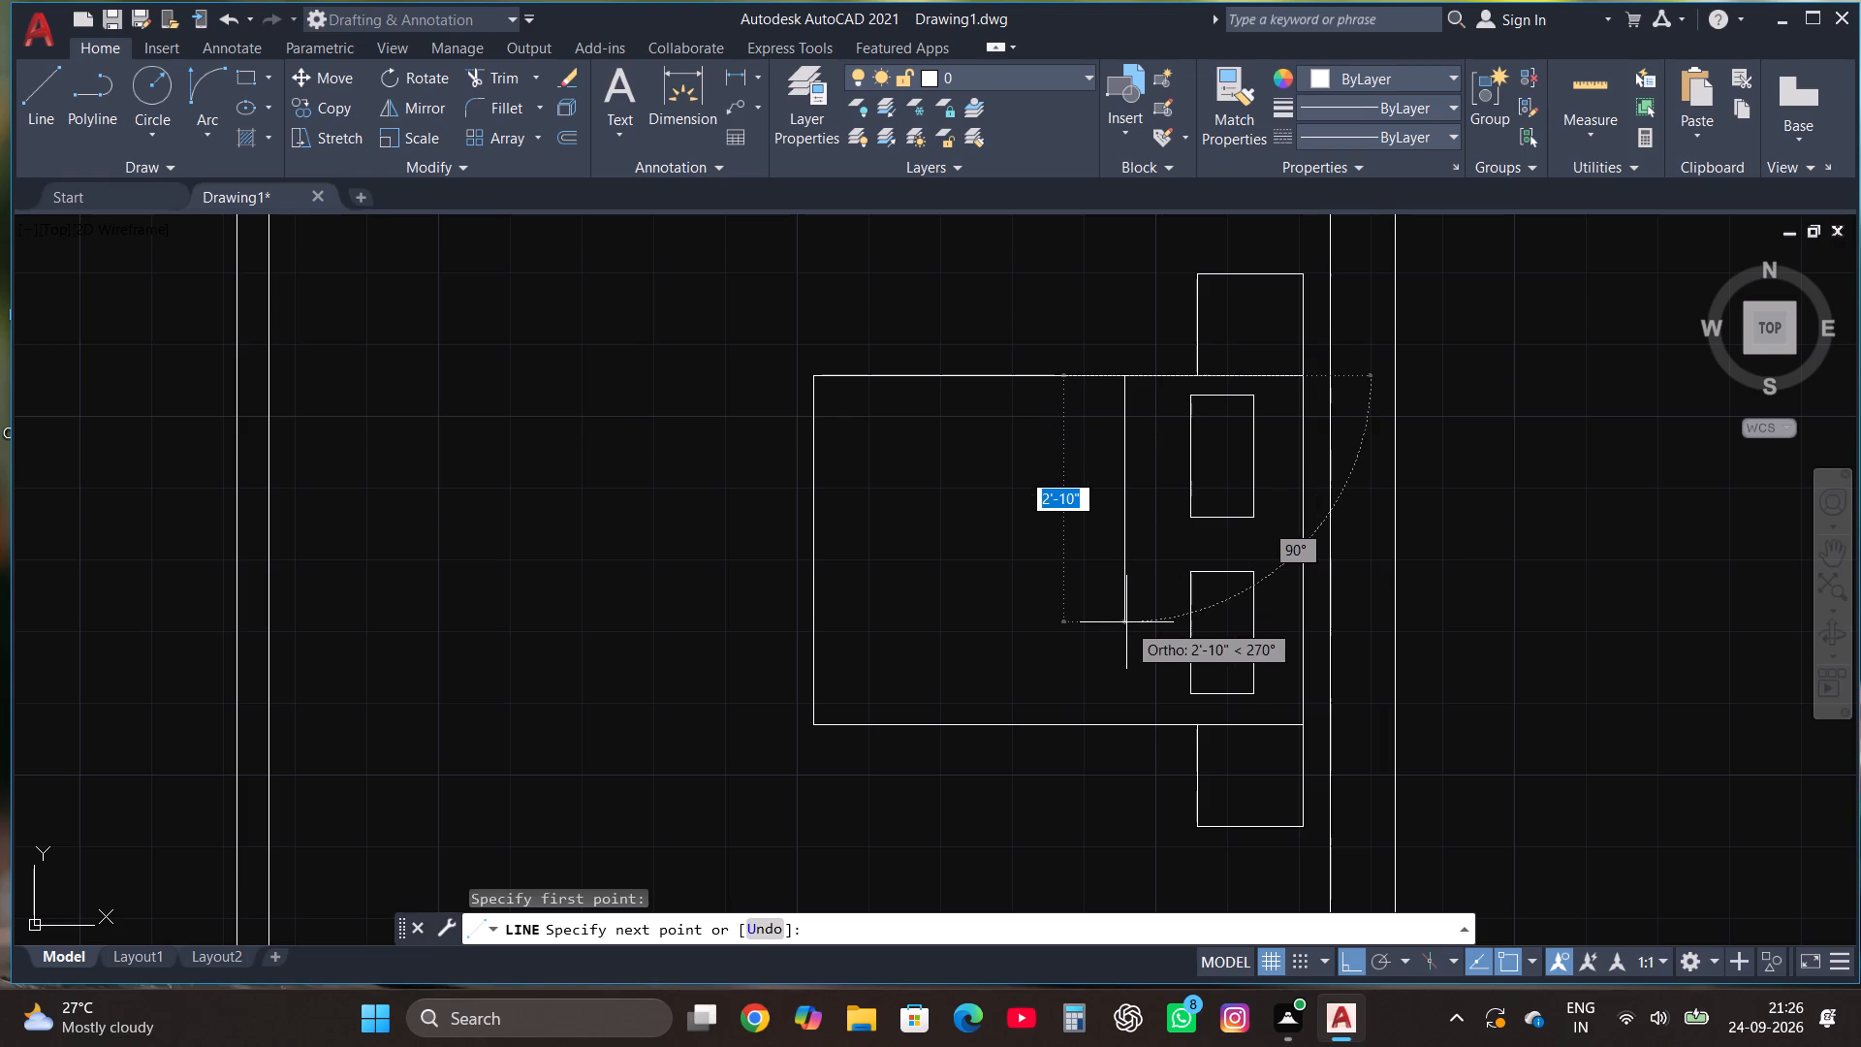
{"action": "left_click", "coordinate": [1126, 650]}
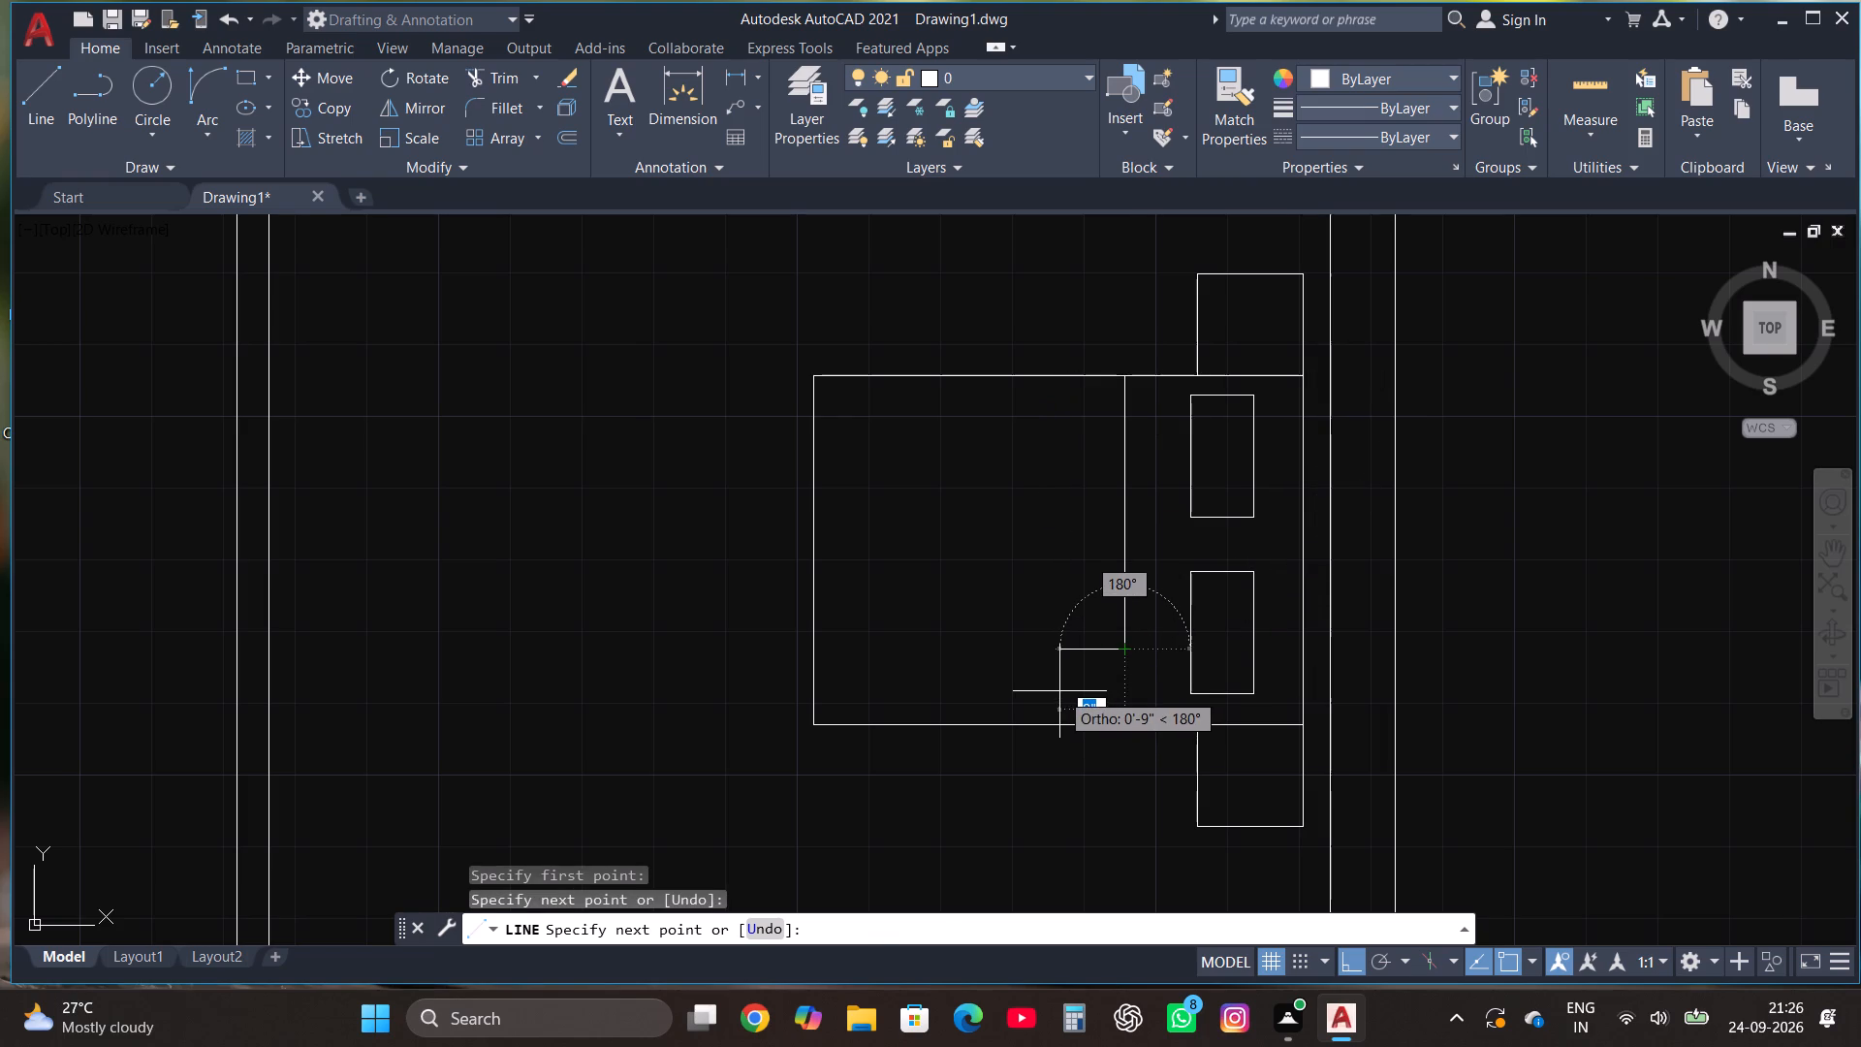
{"action": "key", "text": "F8"}
{"action": "left_click", "coordinate": [1047, 721]}
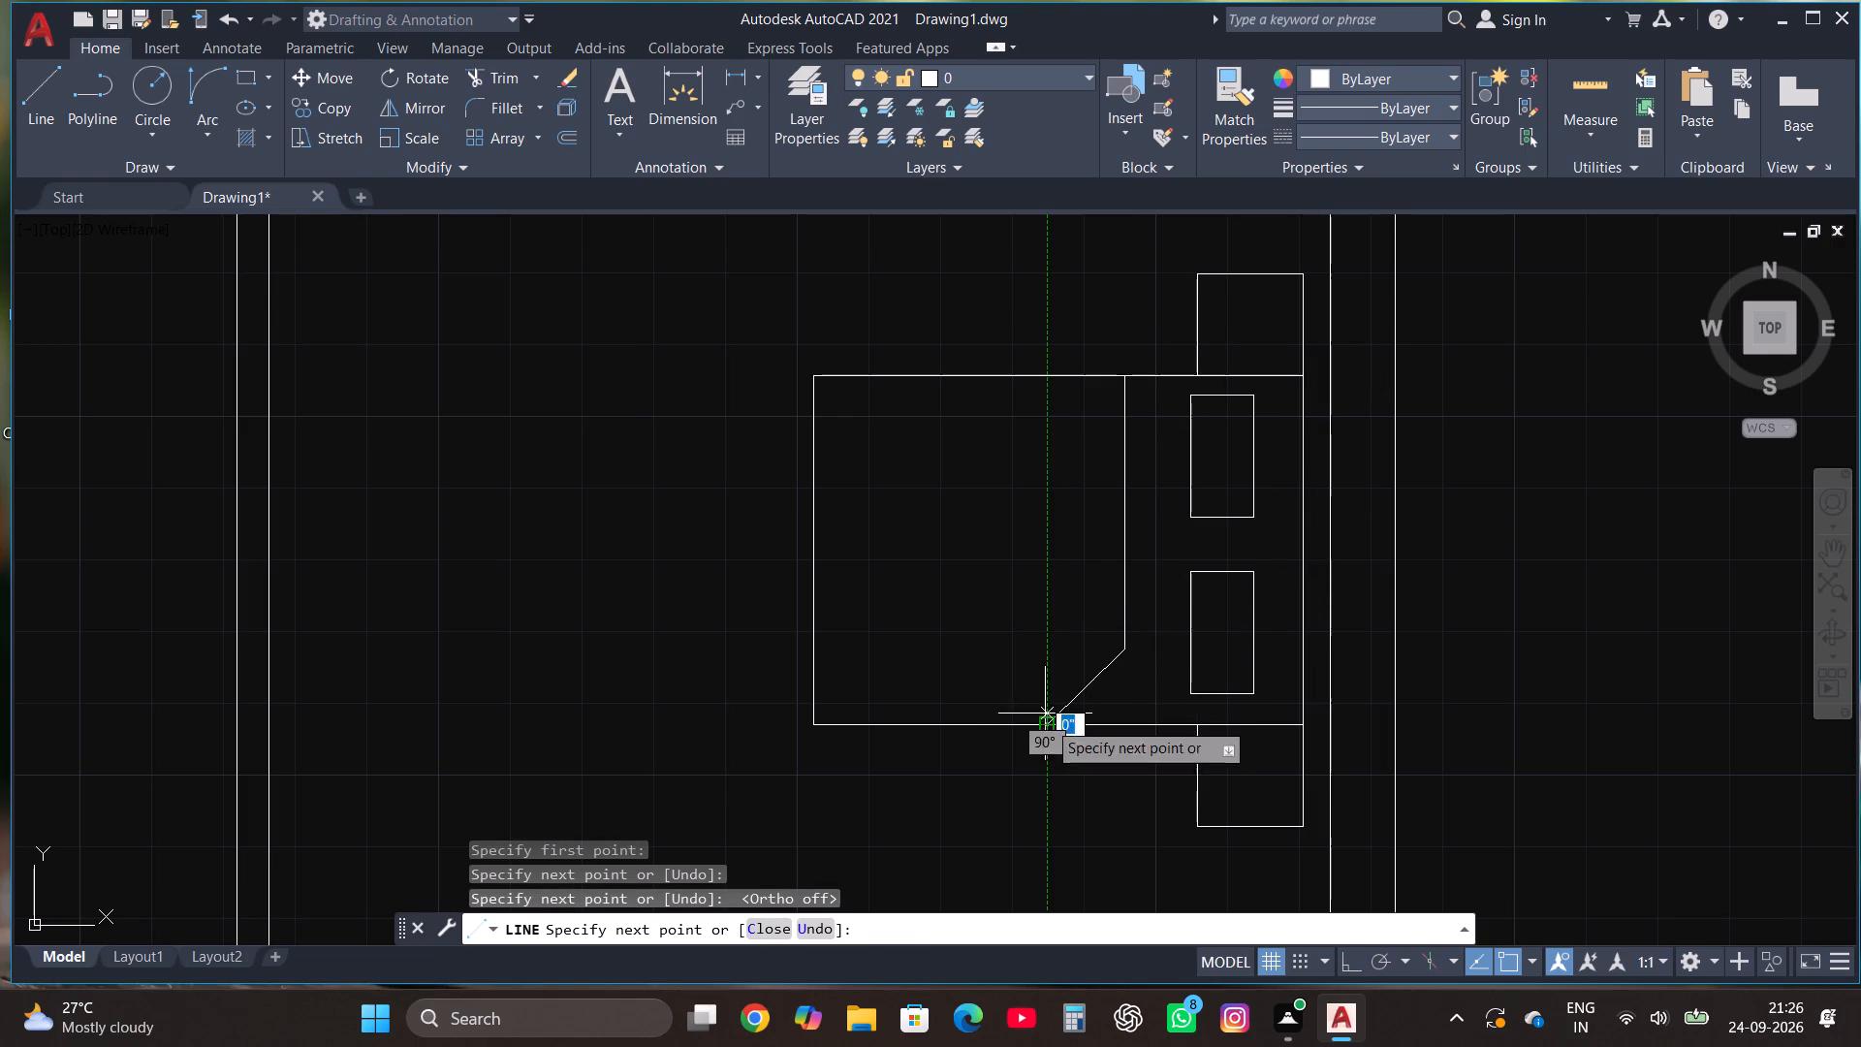
{"action": "left_click", "coordinate": [1044, 653]}
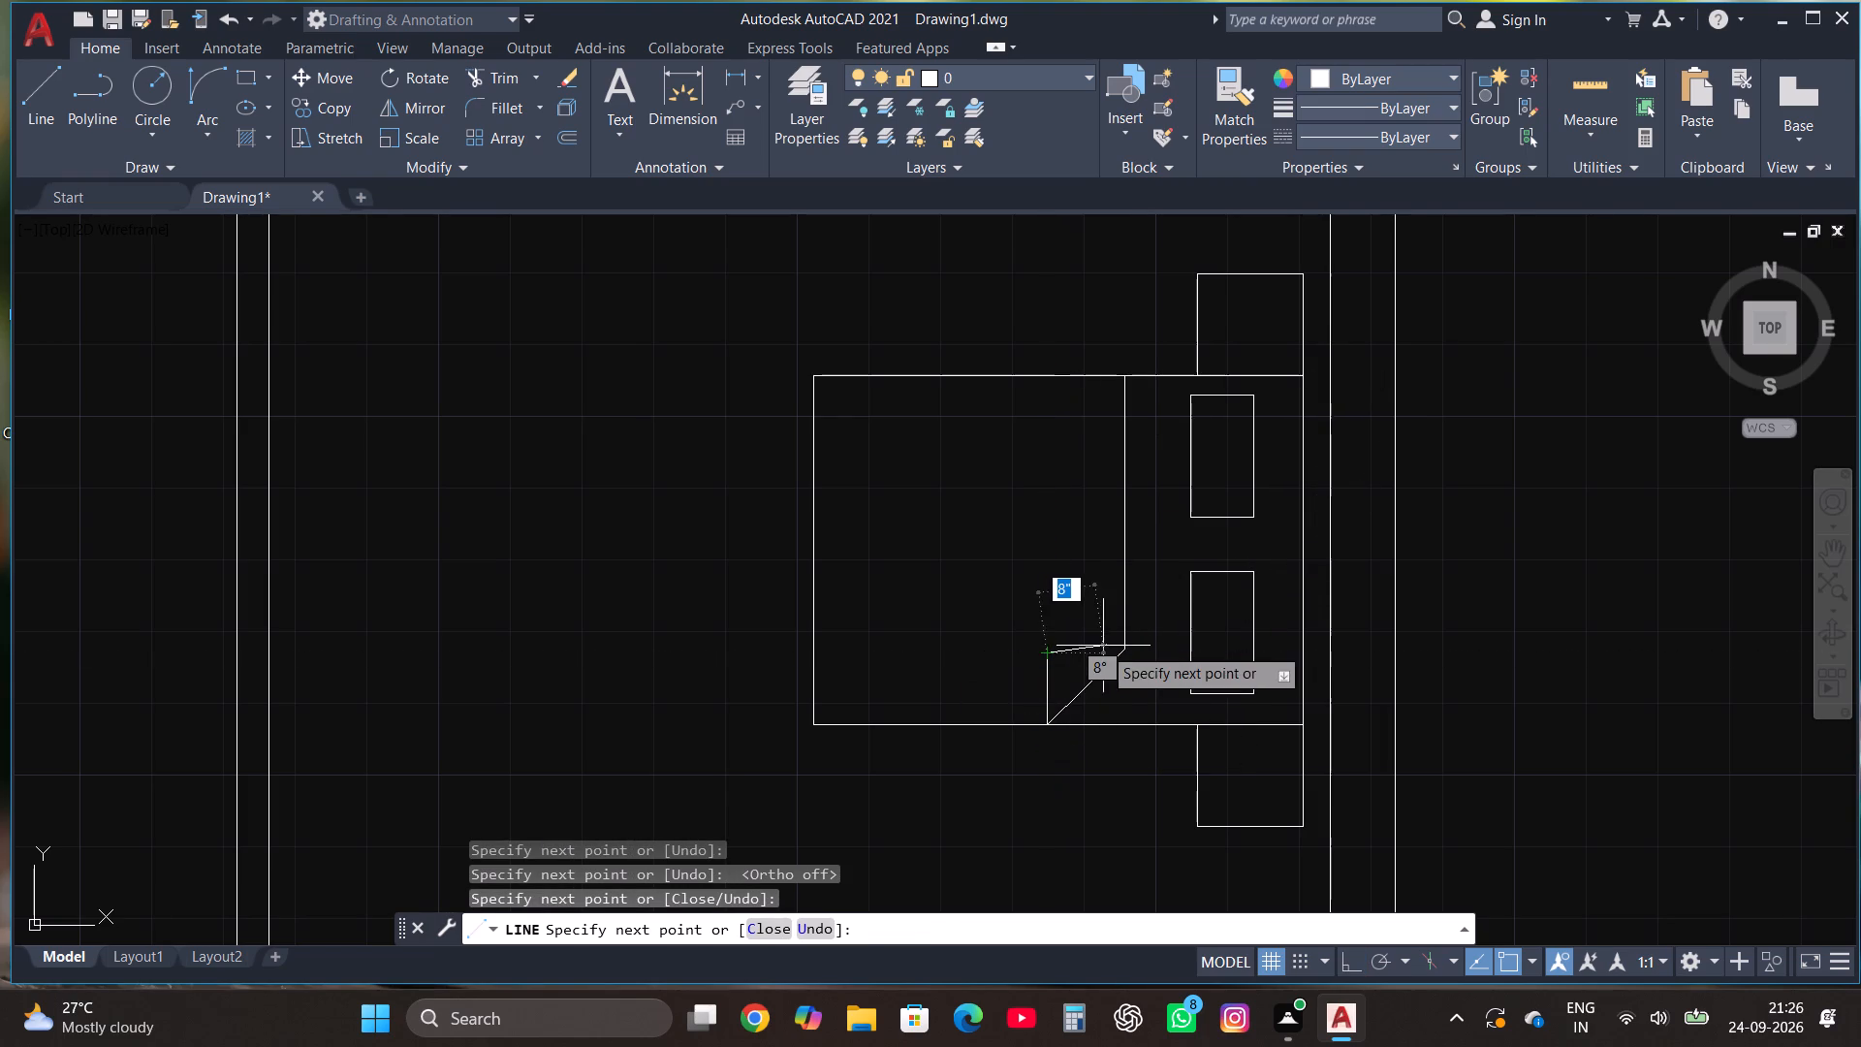
{"action": "left_click", "coordinate": [1126, 642]}
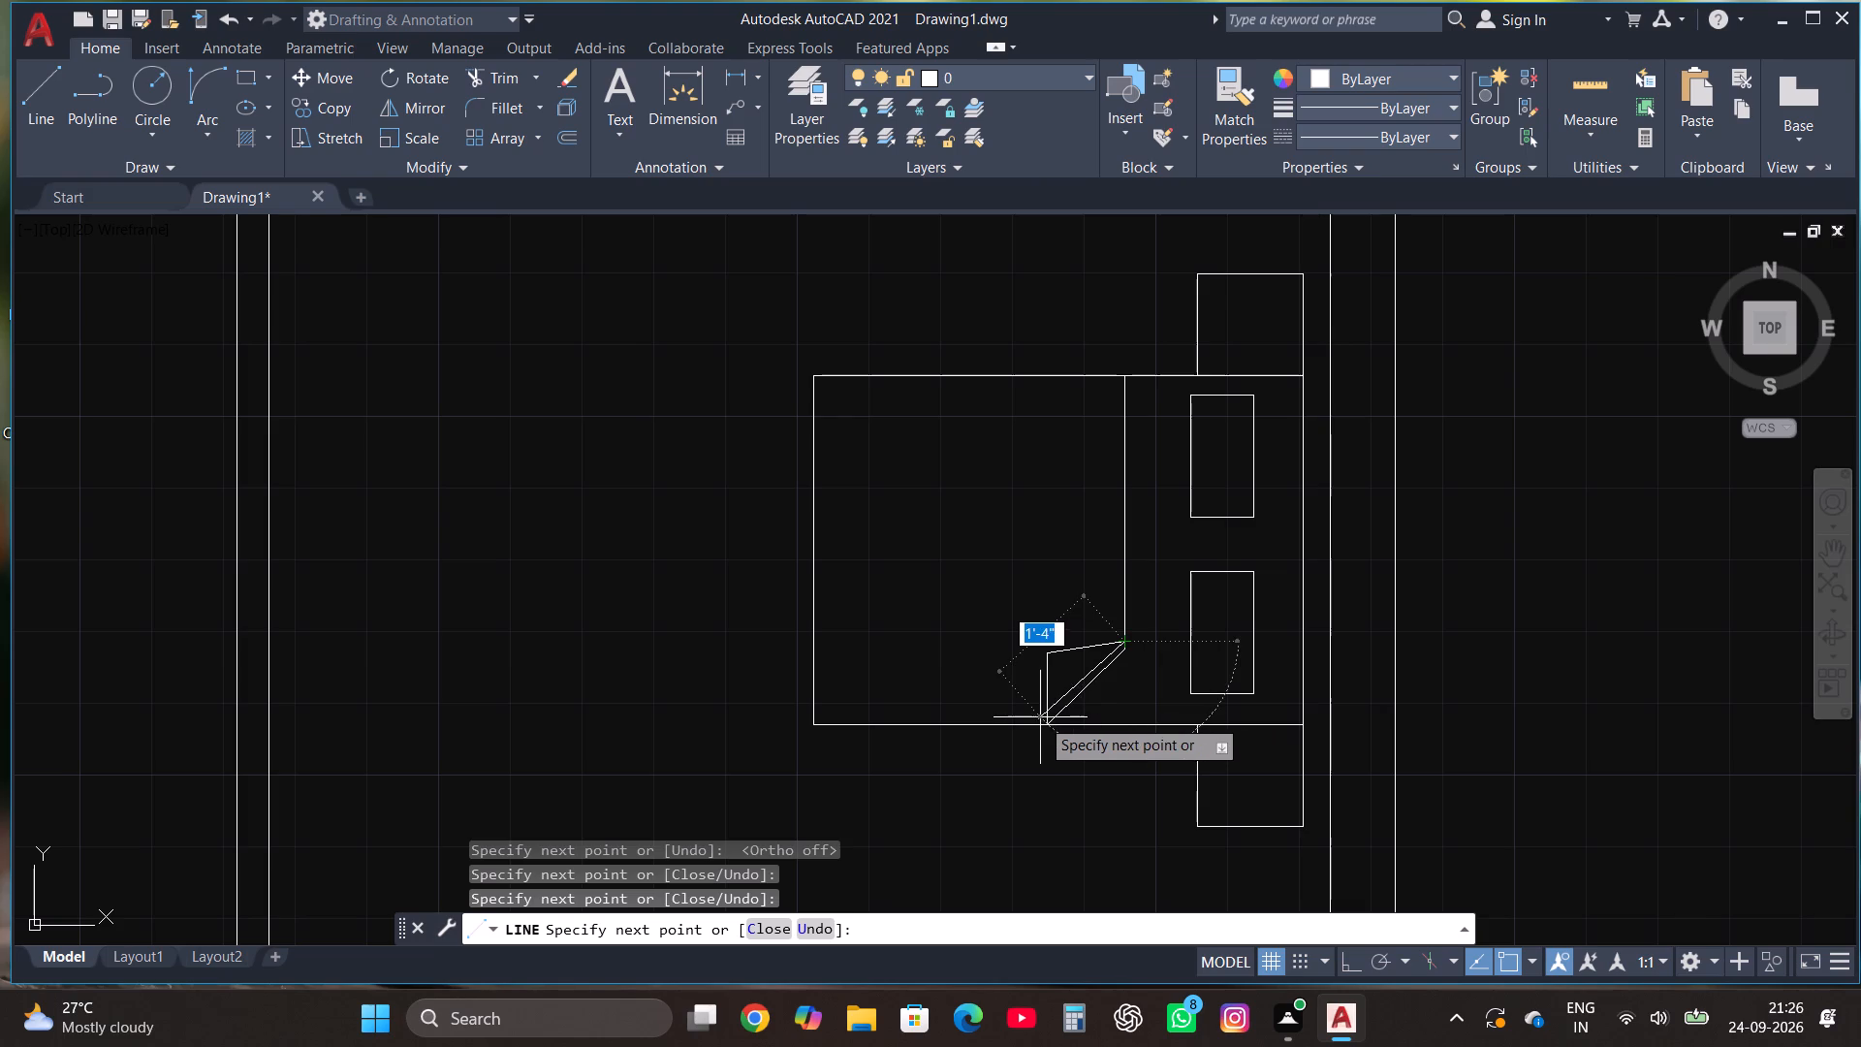
{"action": "key", "text": "Escape"}
Copy the bed with its pillows, nightstands and sheet fold about 11'-10" east and 8'-11" north, outside the plan.
{"action": "scroll", "coordinate": [1133, 630], "scroll_direction": "down", "scroll_amount": 1}
{"action": "scroll", "coordinate": [1283, 598], "scroll_direction": "down", "scroll_amount": 1}
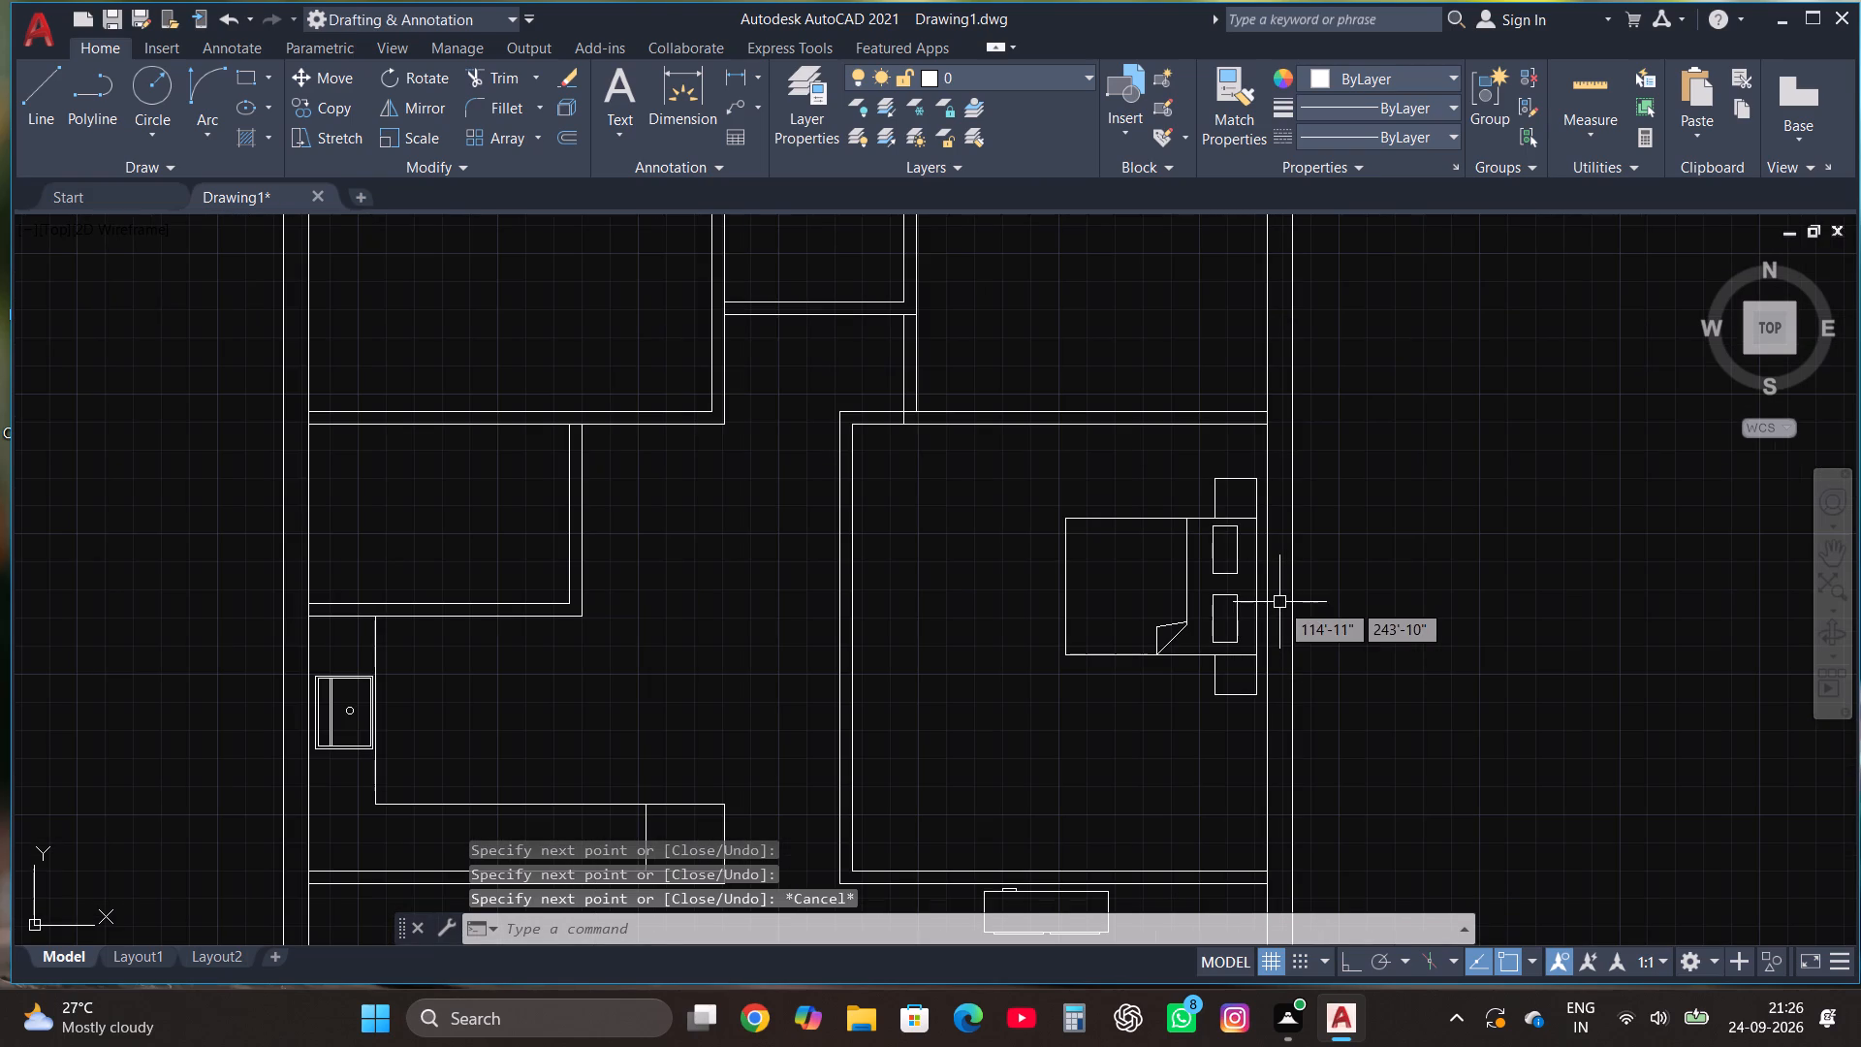
{"action": "scroll", "coordinate": [1207, 671], "scroll_direction": "down", "scroll_amount": 2}
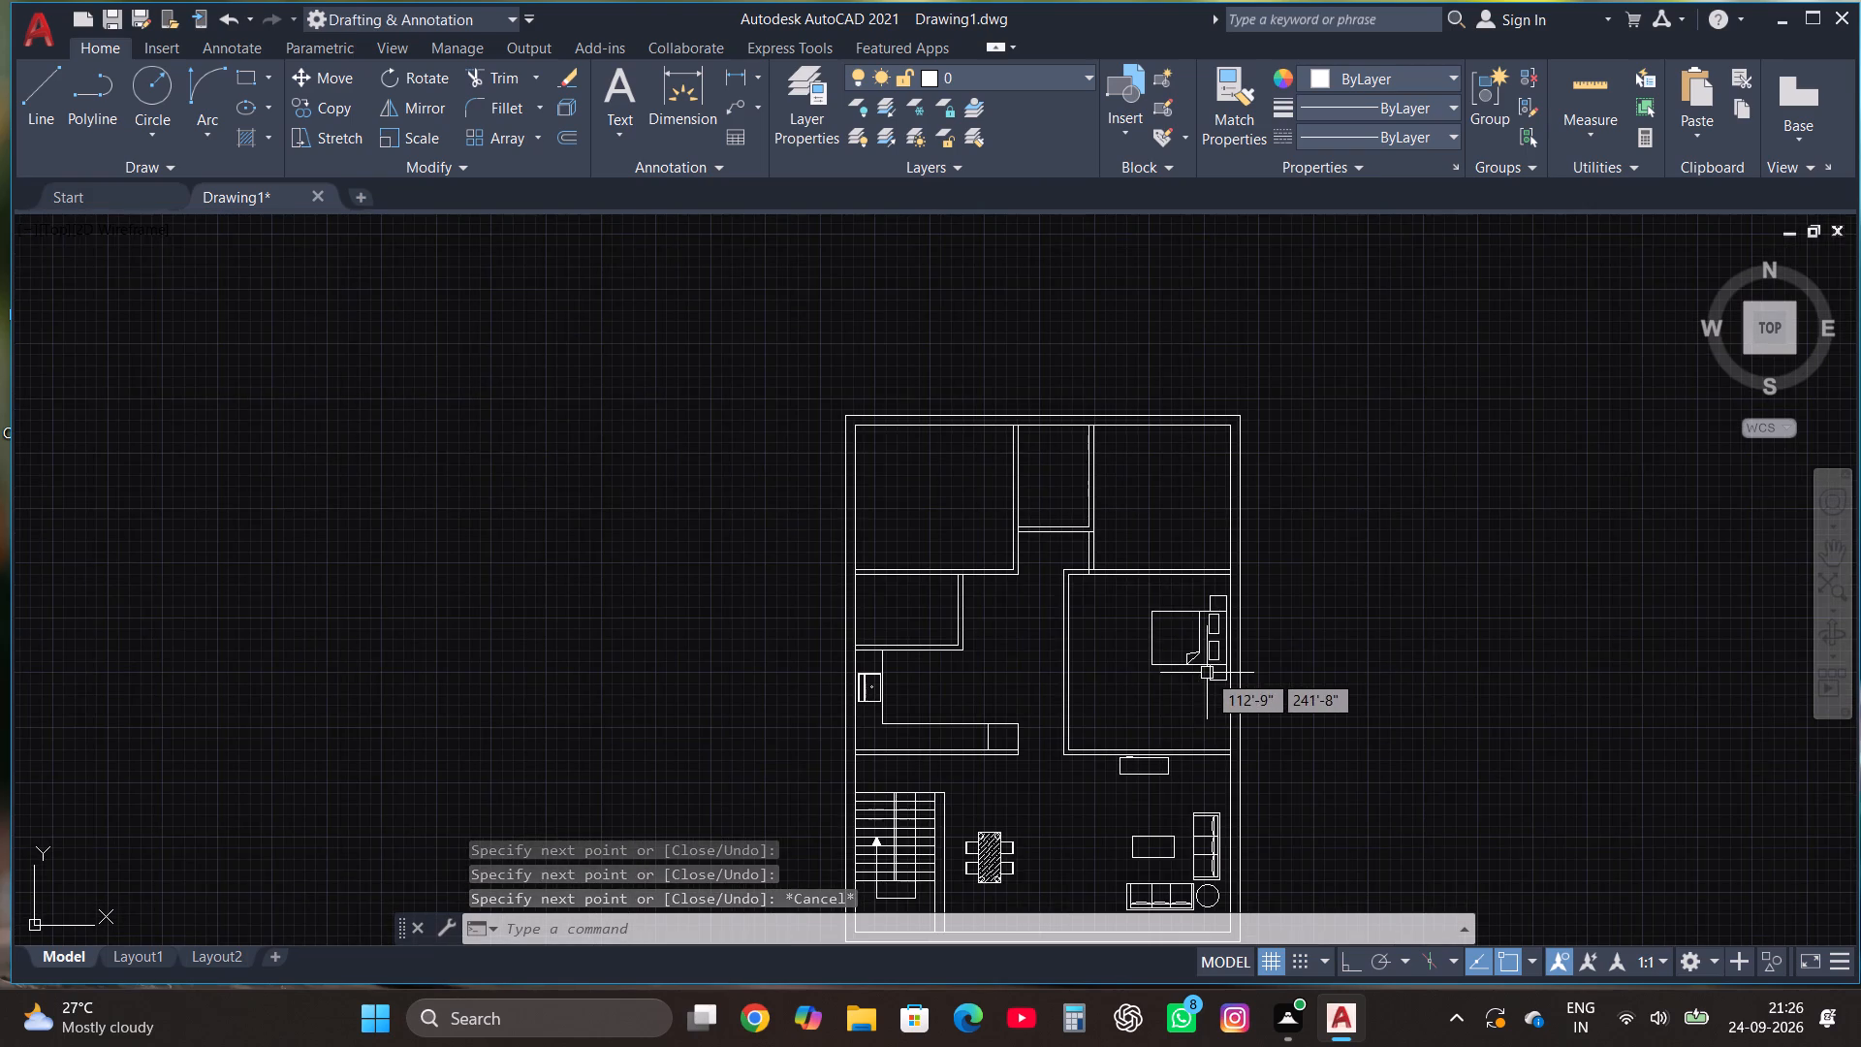
{"action": "scroll", "coordinate": [1205, 621], "scroll_direction": "up", "scroll_amount": 2}
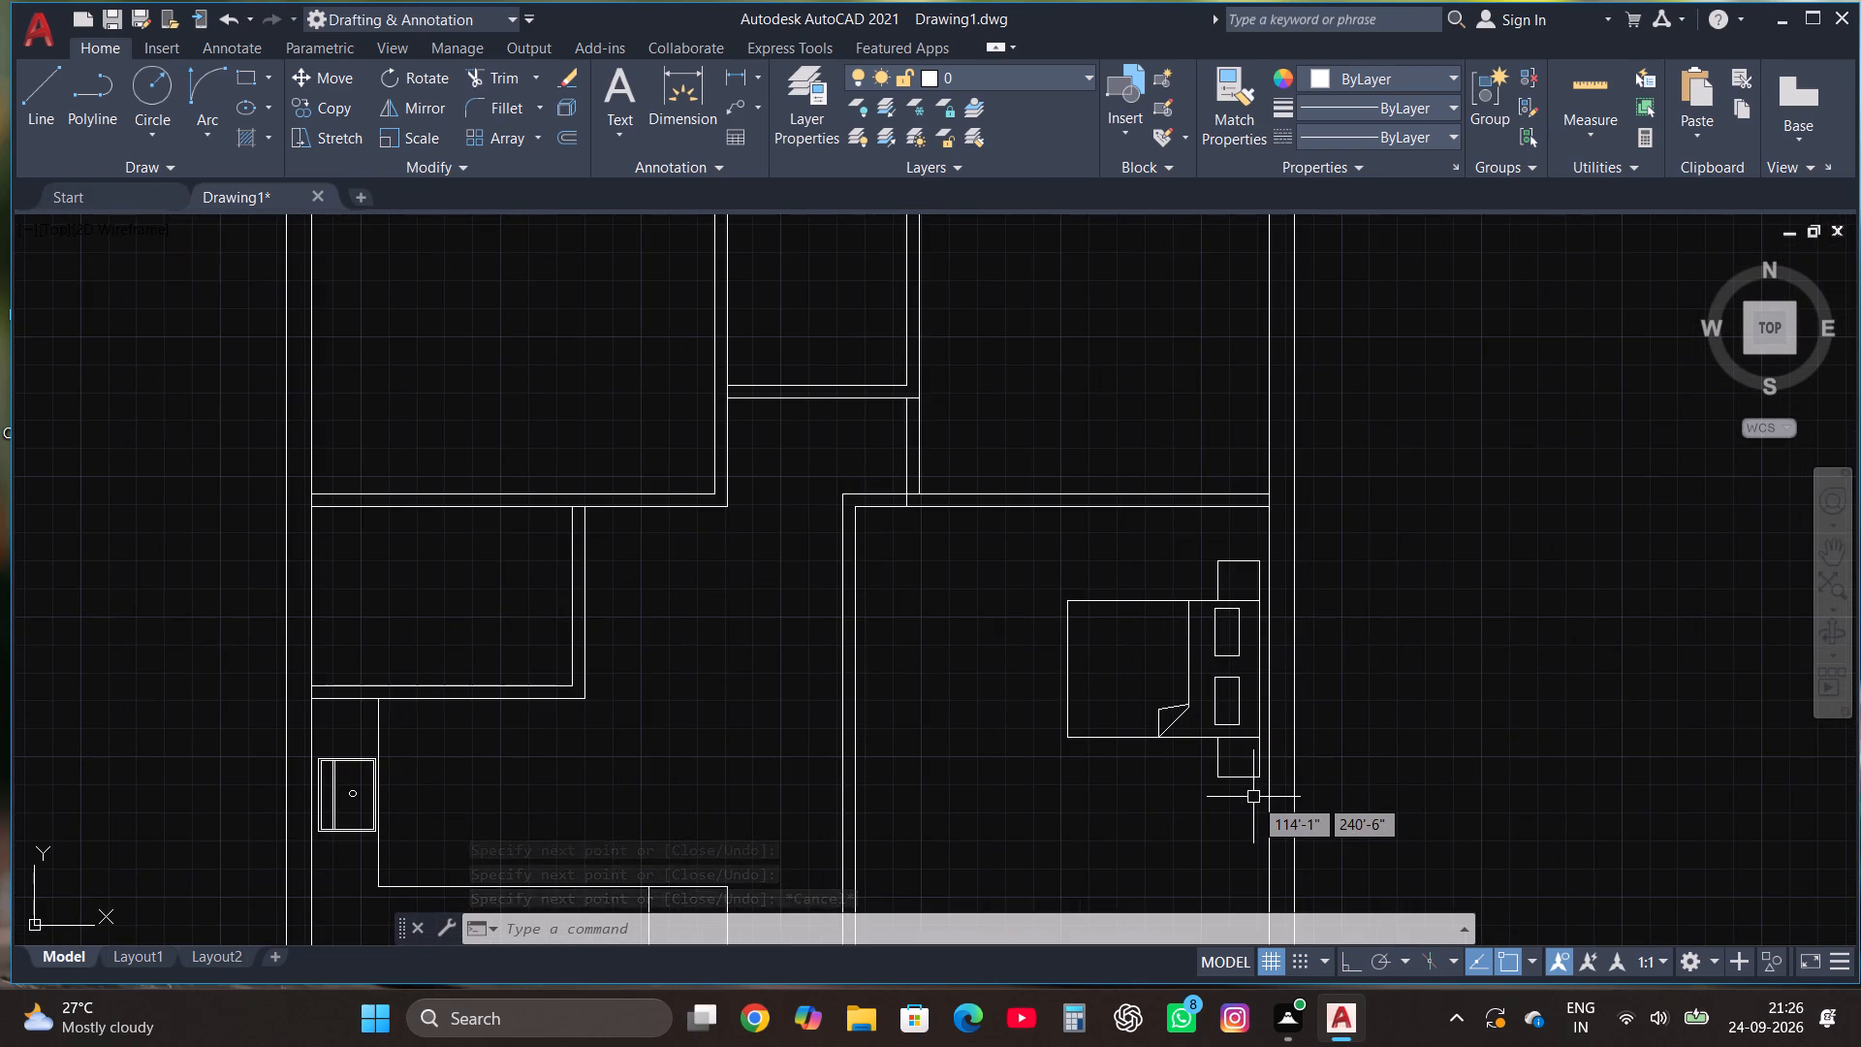
{"action": "left_click", "coordinate": [1255, 789]}
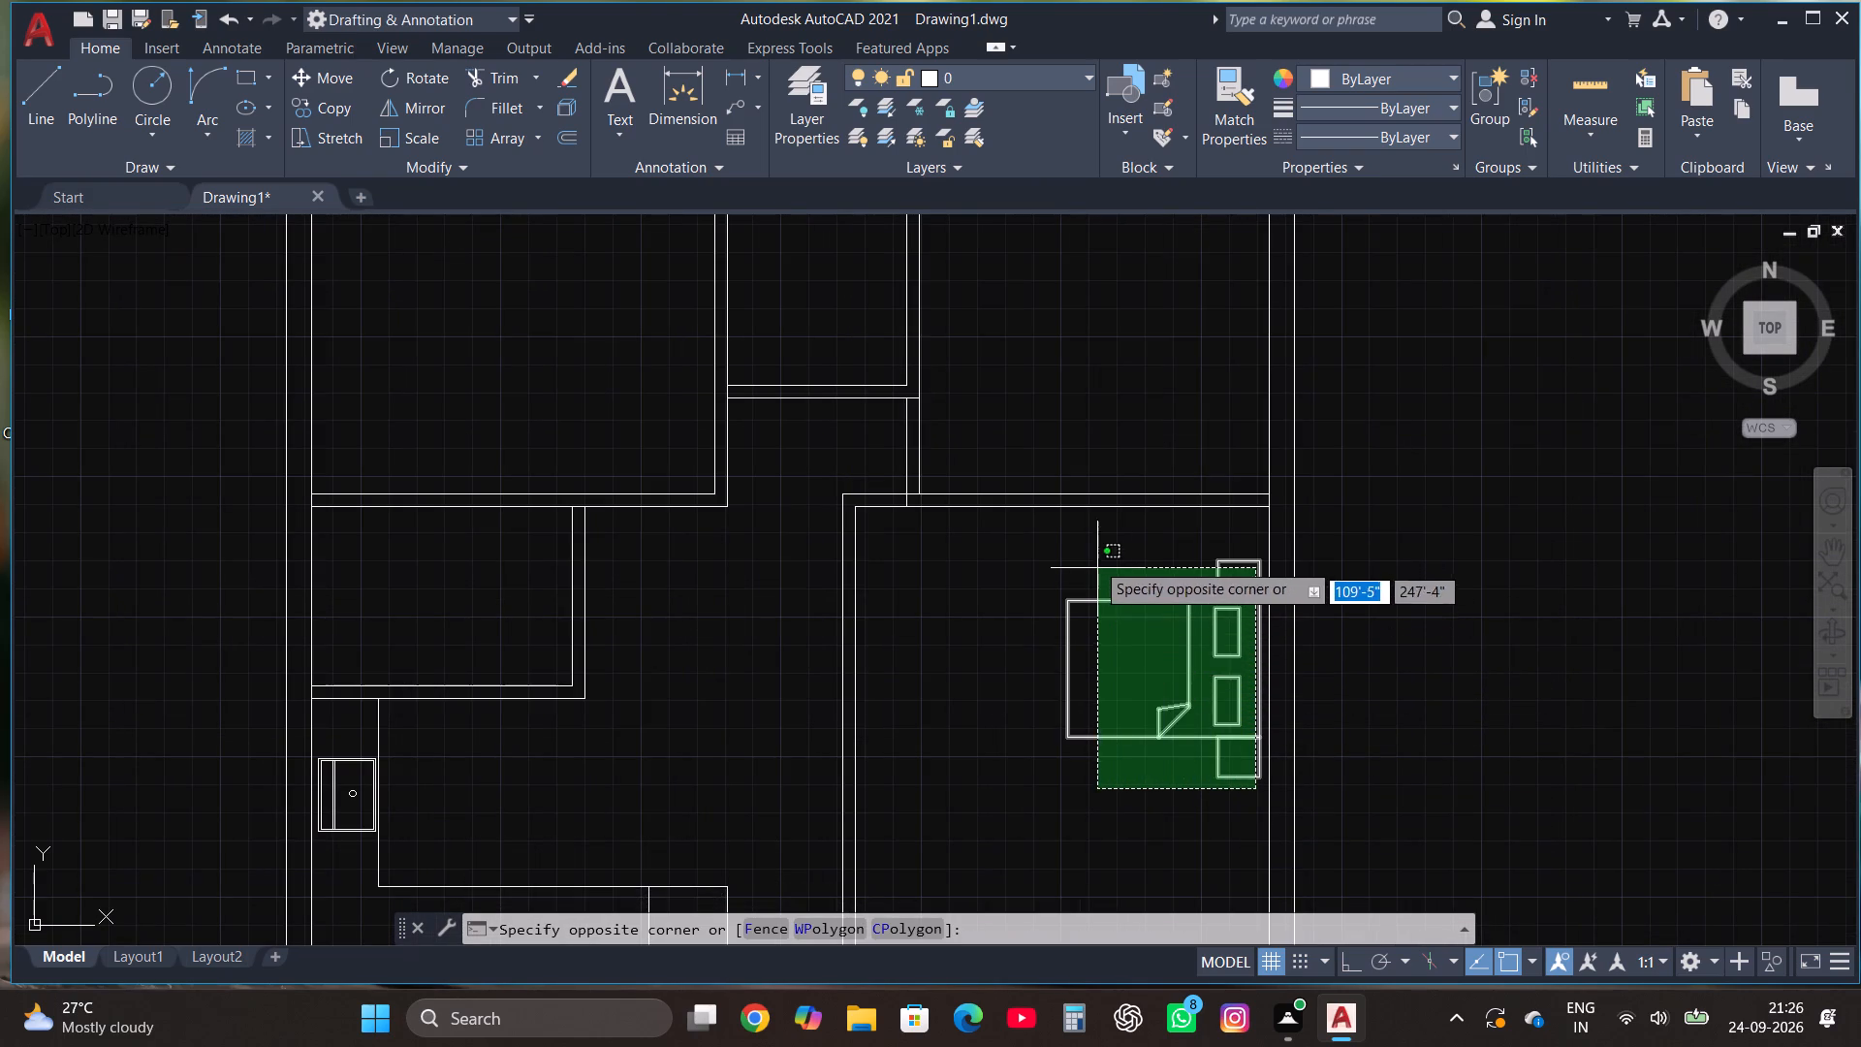
{"action": "left_click", "coordinate": [1094, 558]}
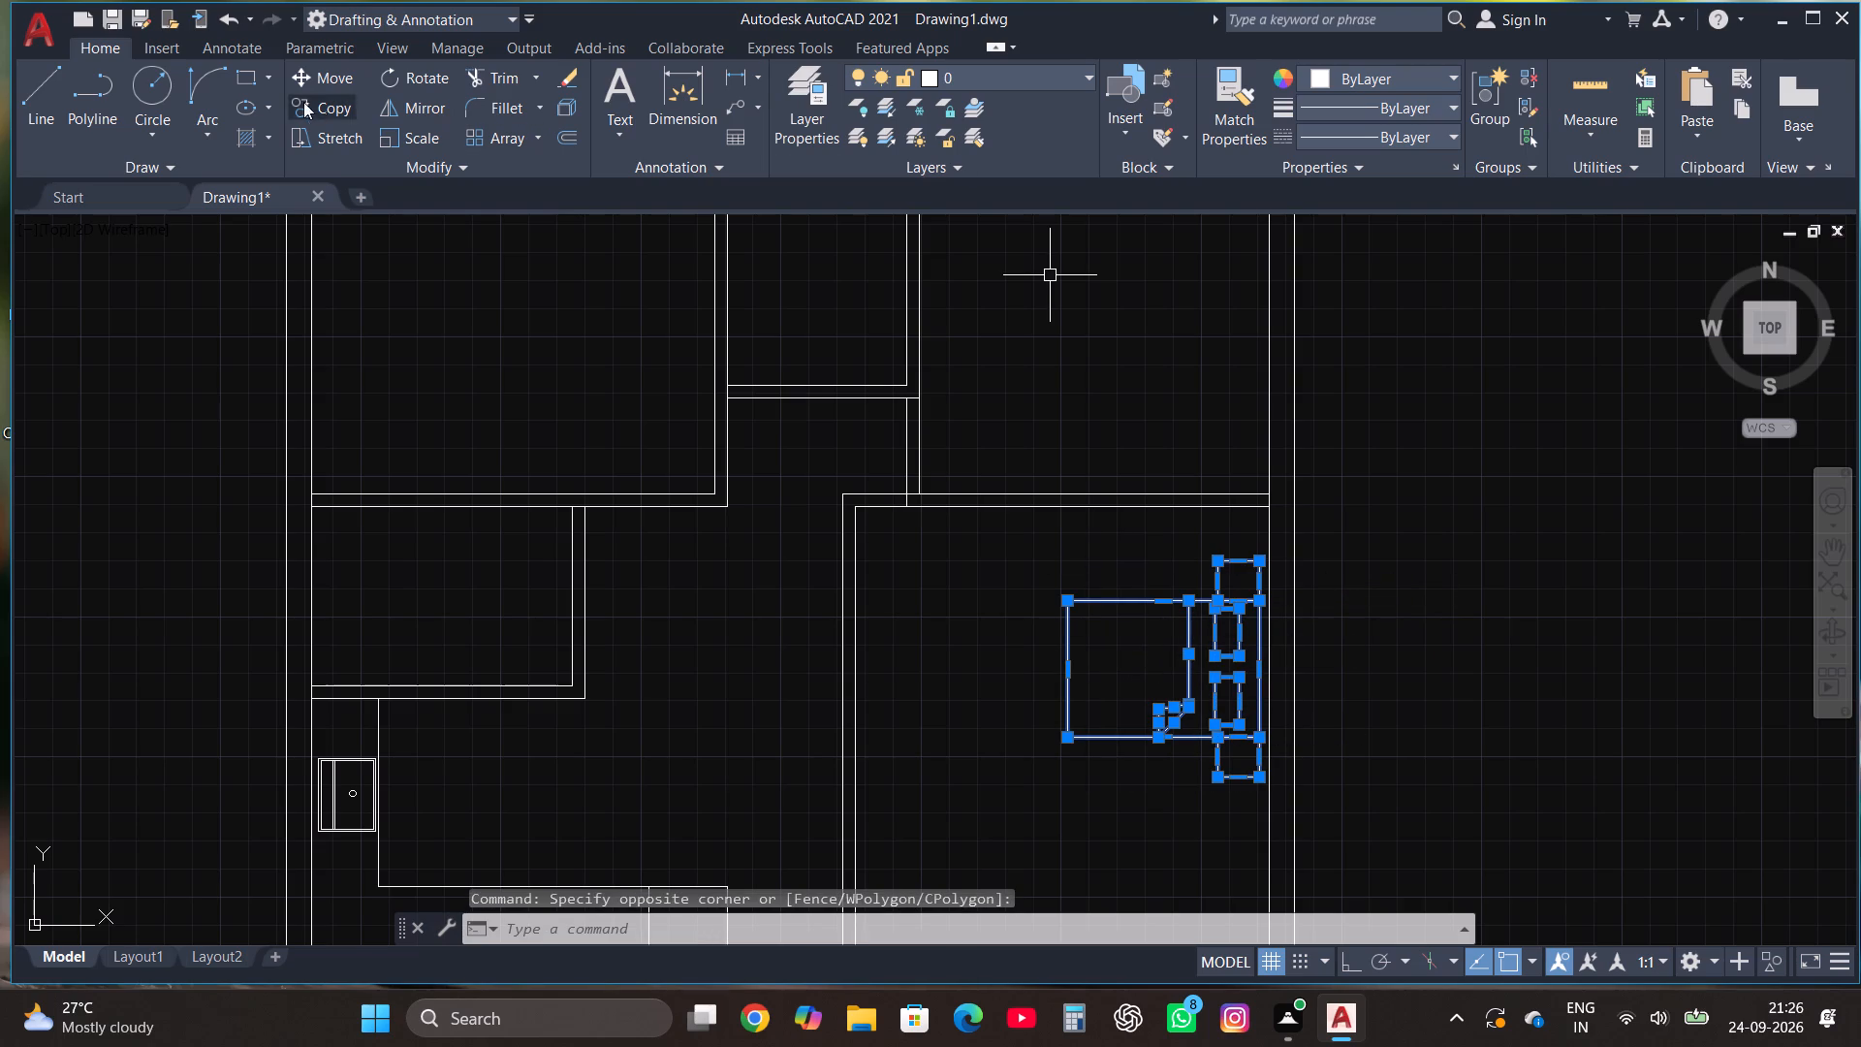
{"action": "left_click", "coordinate": [329, 110]}
{"action": "left_click", "coordinate": [1135, 676]}
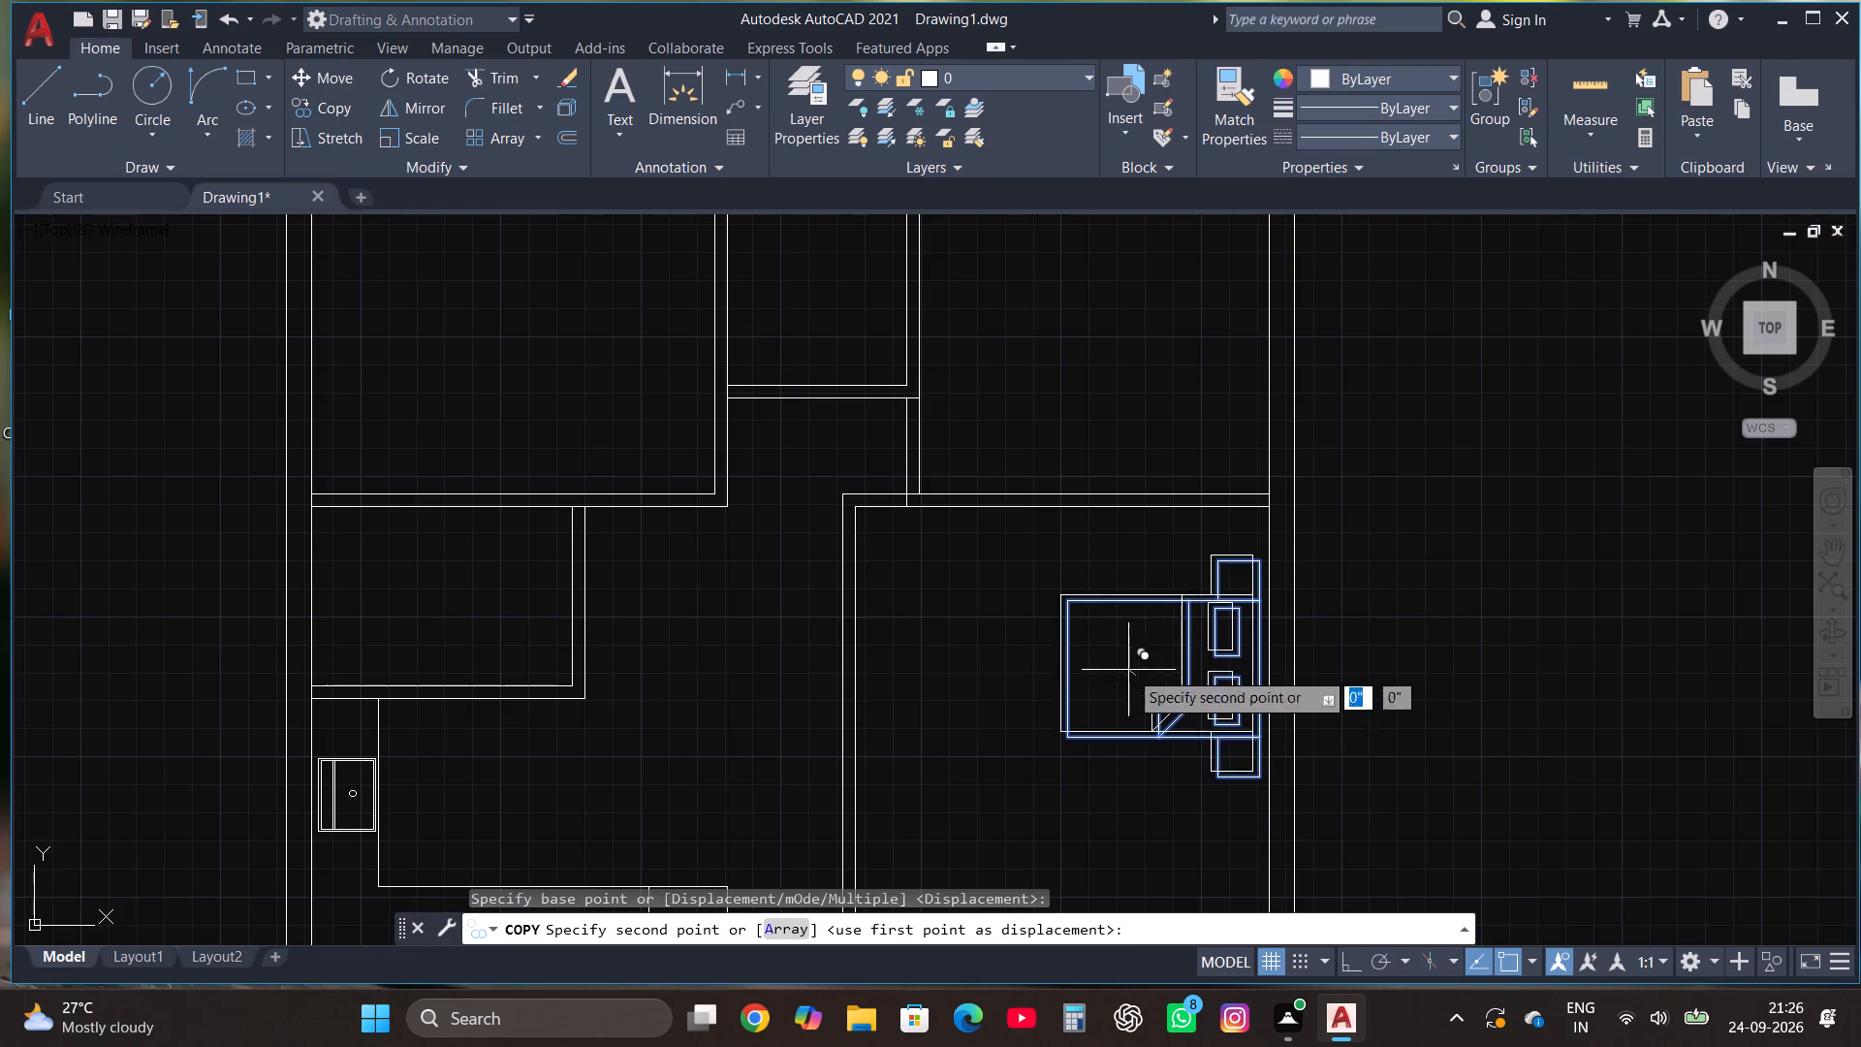
{"action": "scroll", "coordinate": [1051, 652], "scroll_direction": "down", "scroll_amount": 2}
{"action": "scroll", "coordinate": [1239, 546], "scroll_direction": "up", "scroll_amount": 1}
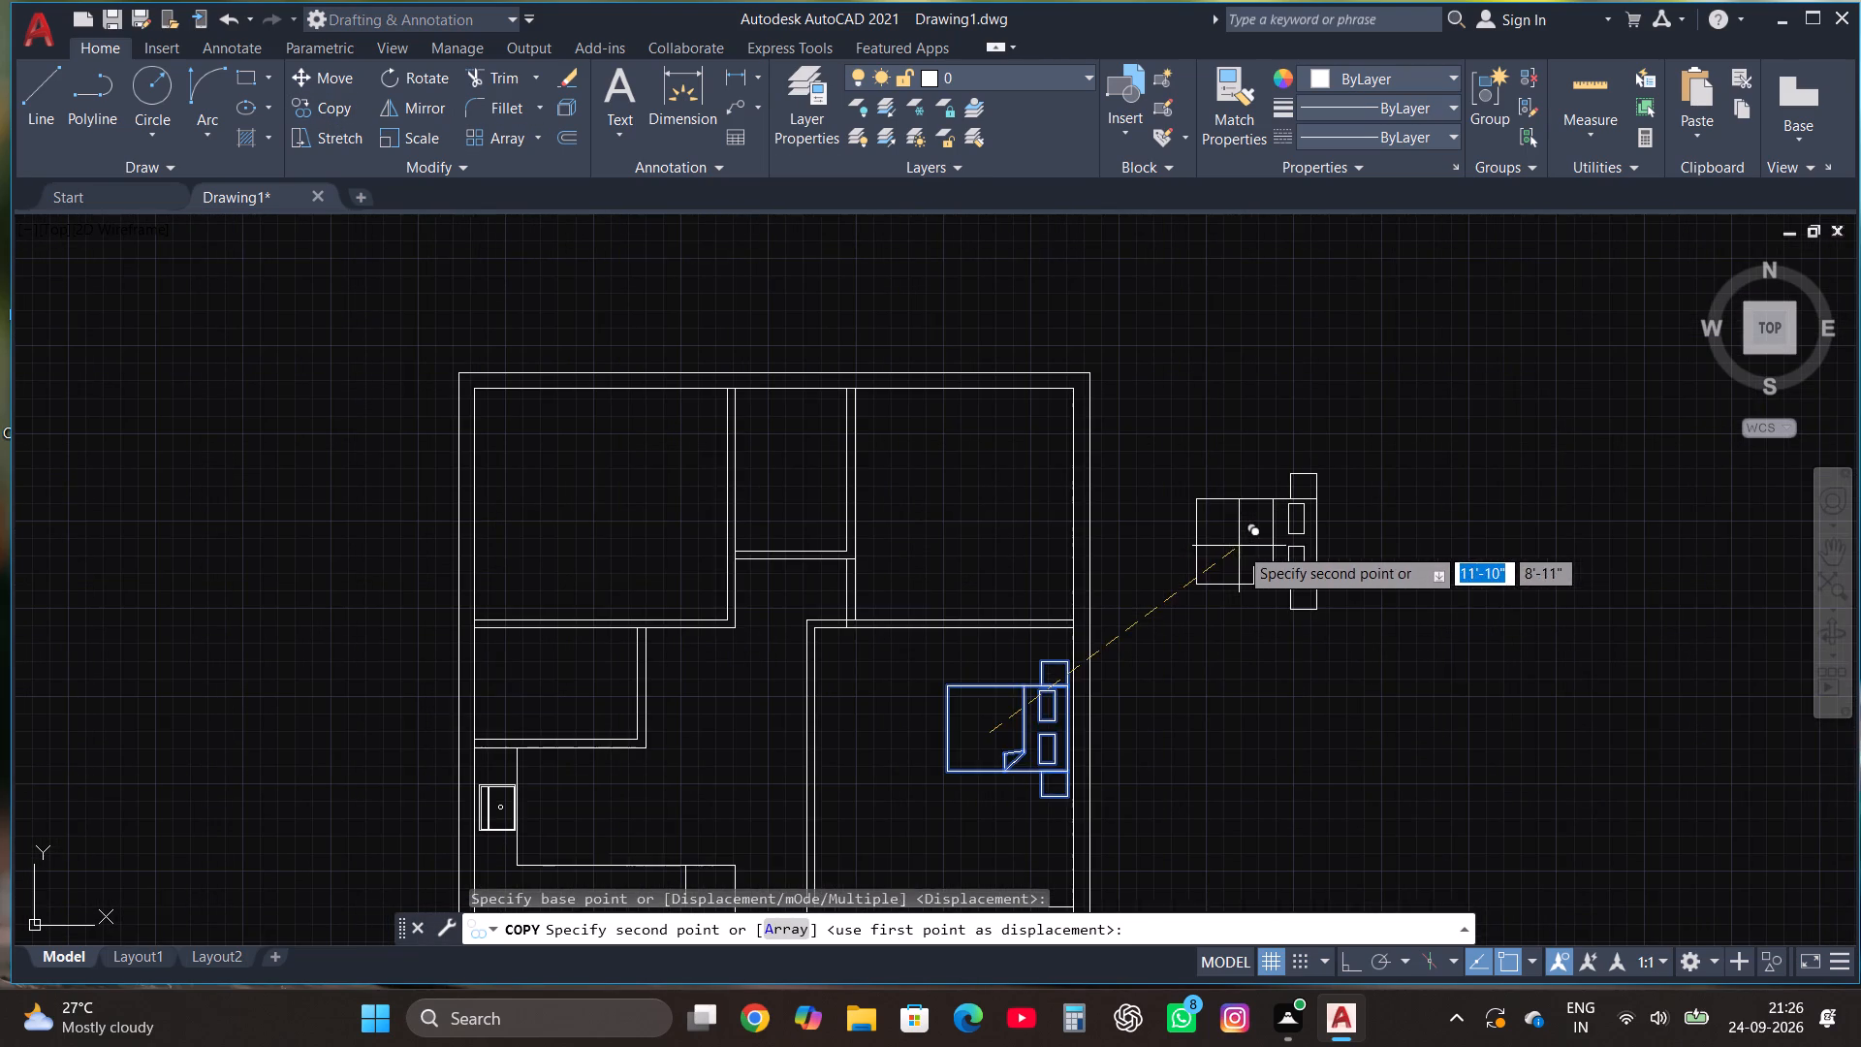
{"action": "left_click", "coordinate": [1239, 546]}
Rotate the copied bed set 90° counterclockwise with Ortho on, so its pillow end faces north.
{"action": "left_click", "coordinate": [1378, 651]}
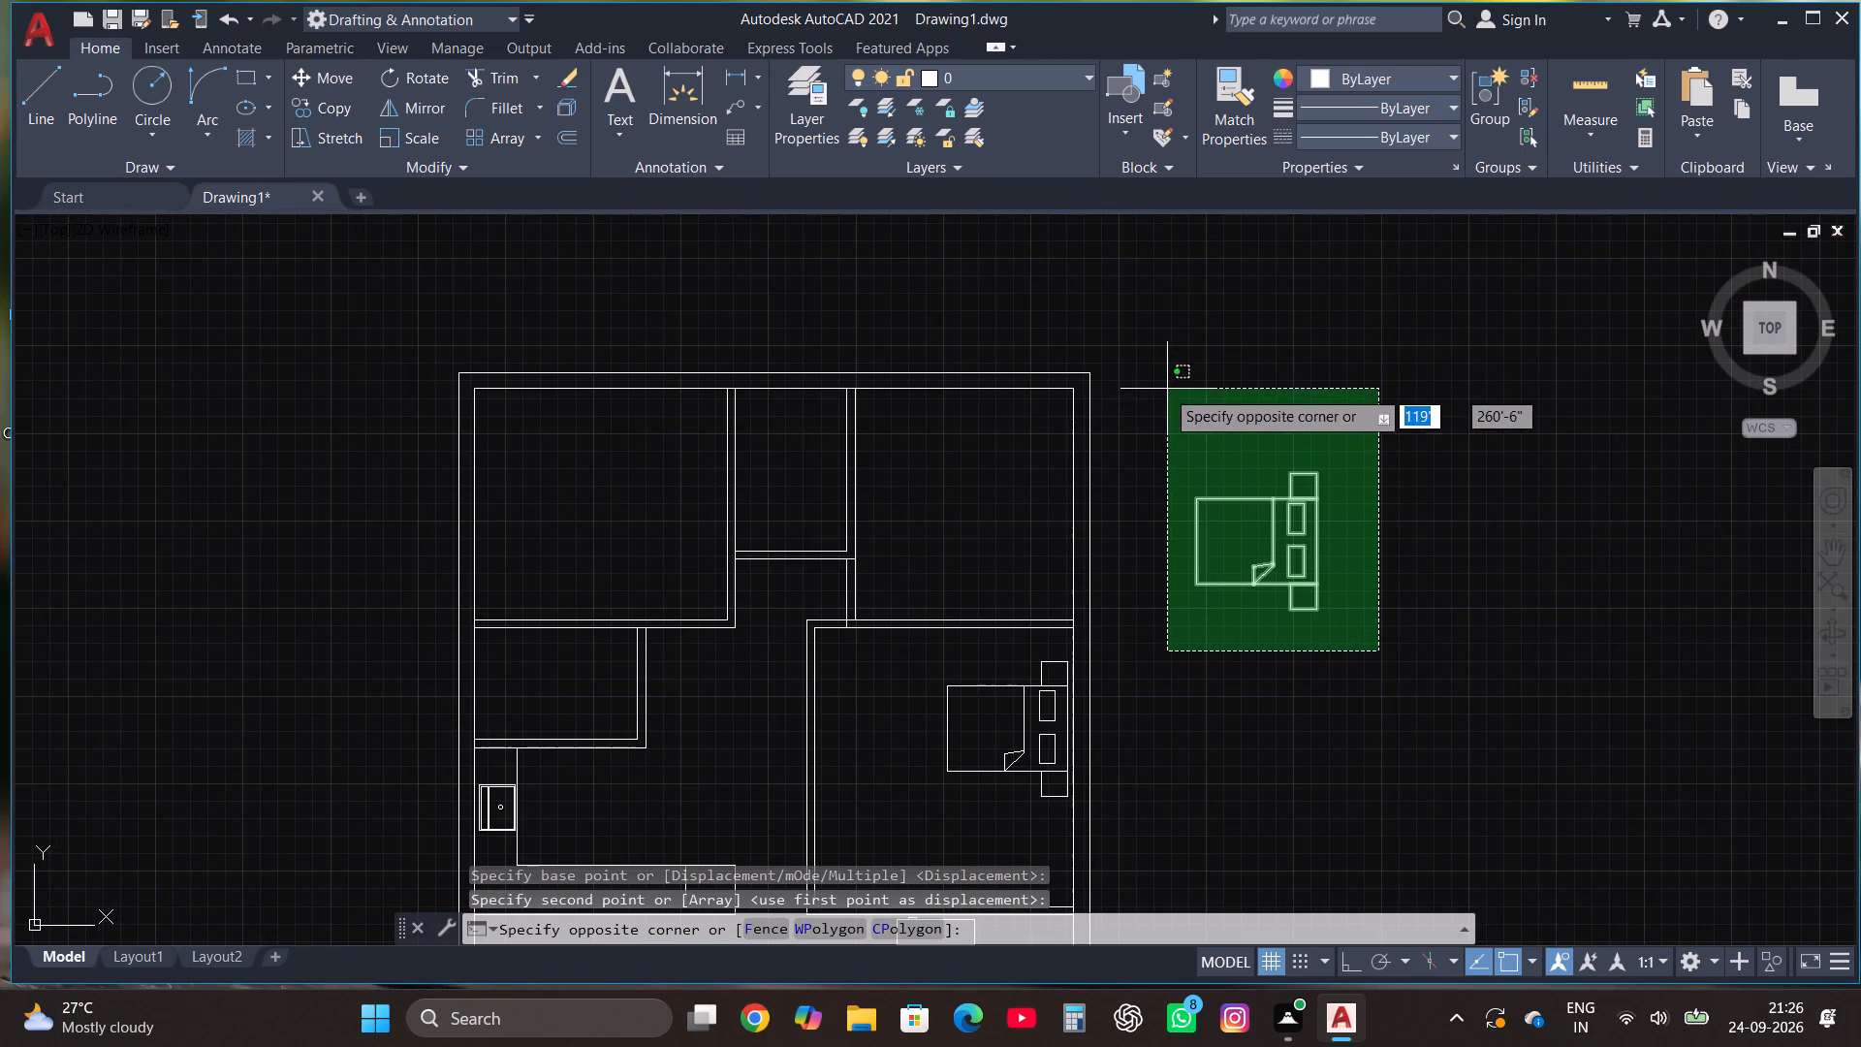
{"action": "left_click", "coordinate": [1165, 389]}
{"action": "left_click", "coordinate": [415, 73]}
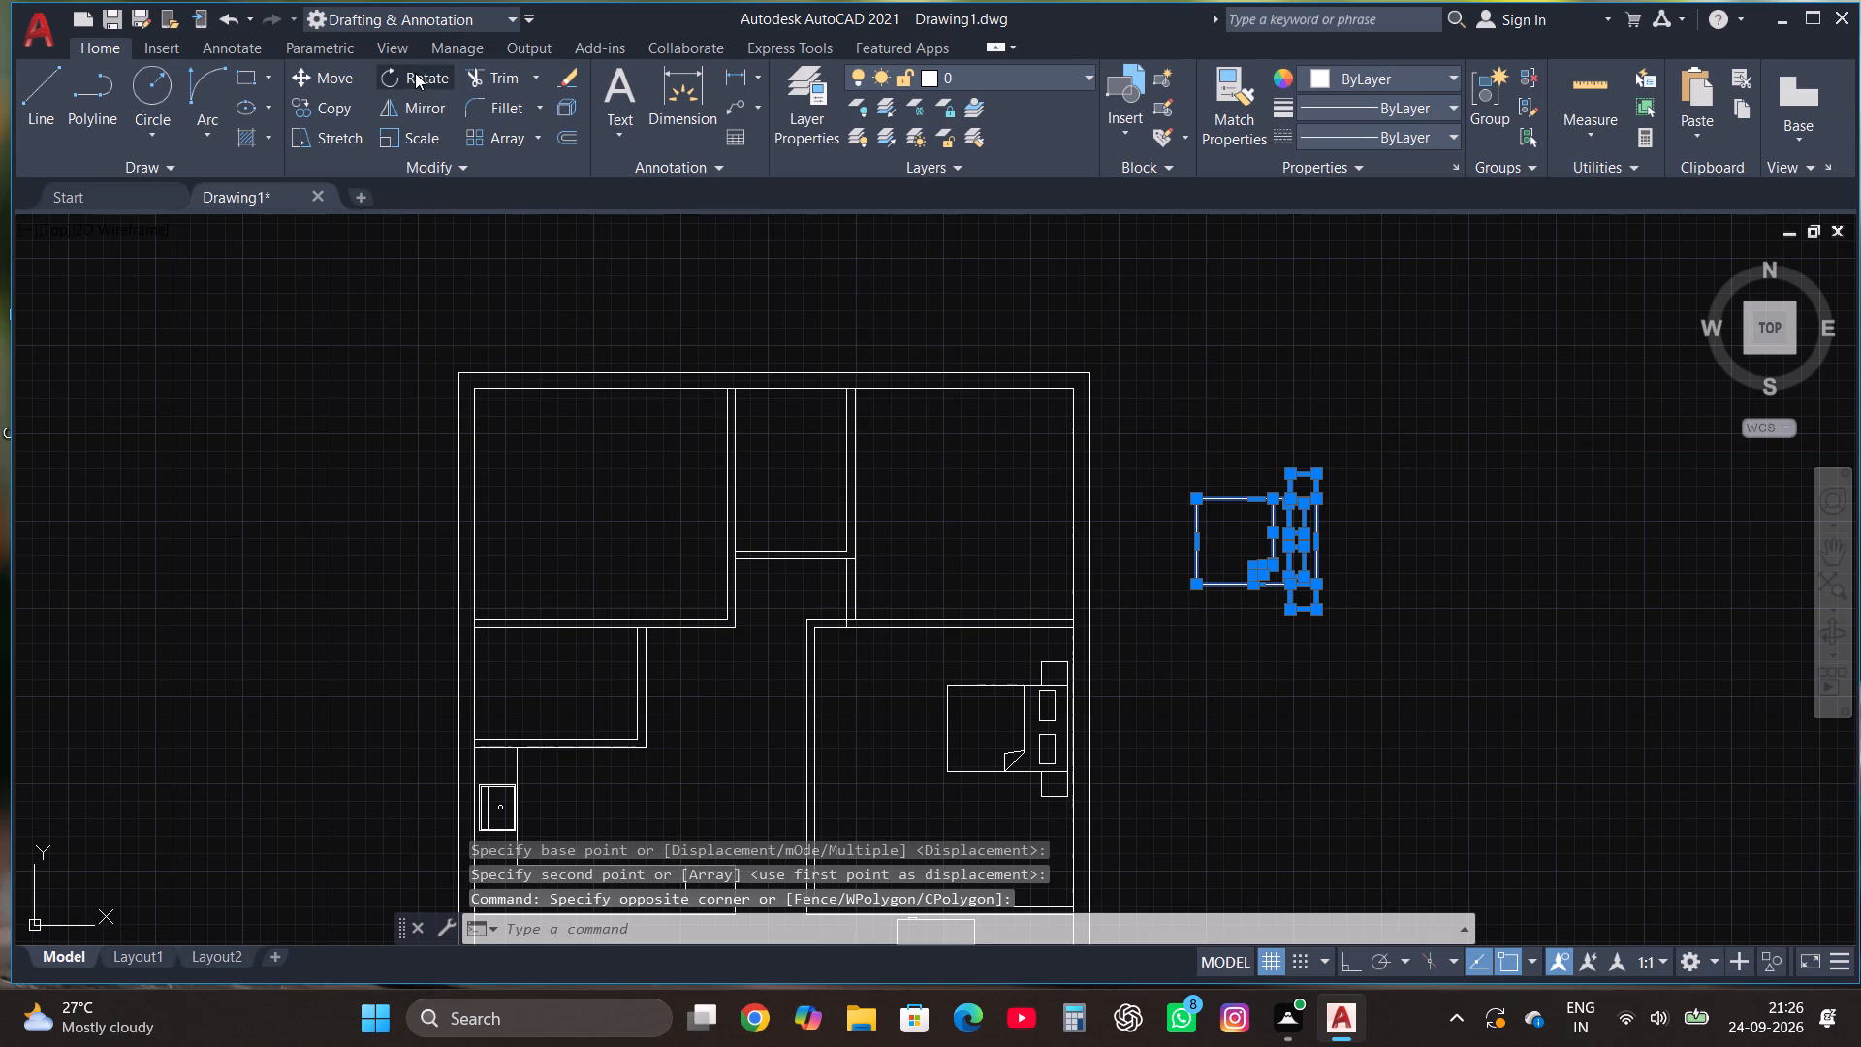
{"action": "left_click", "coordinate": [1211, 561]}
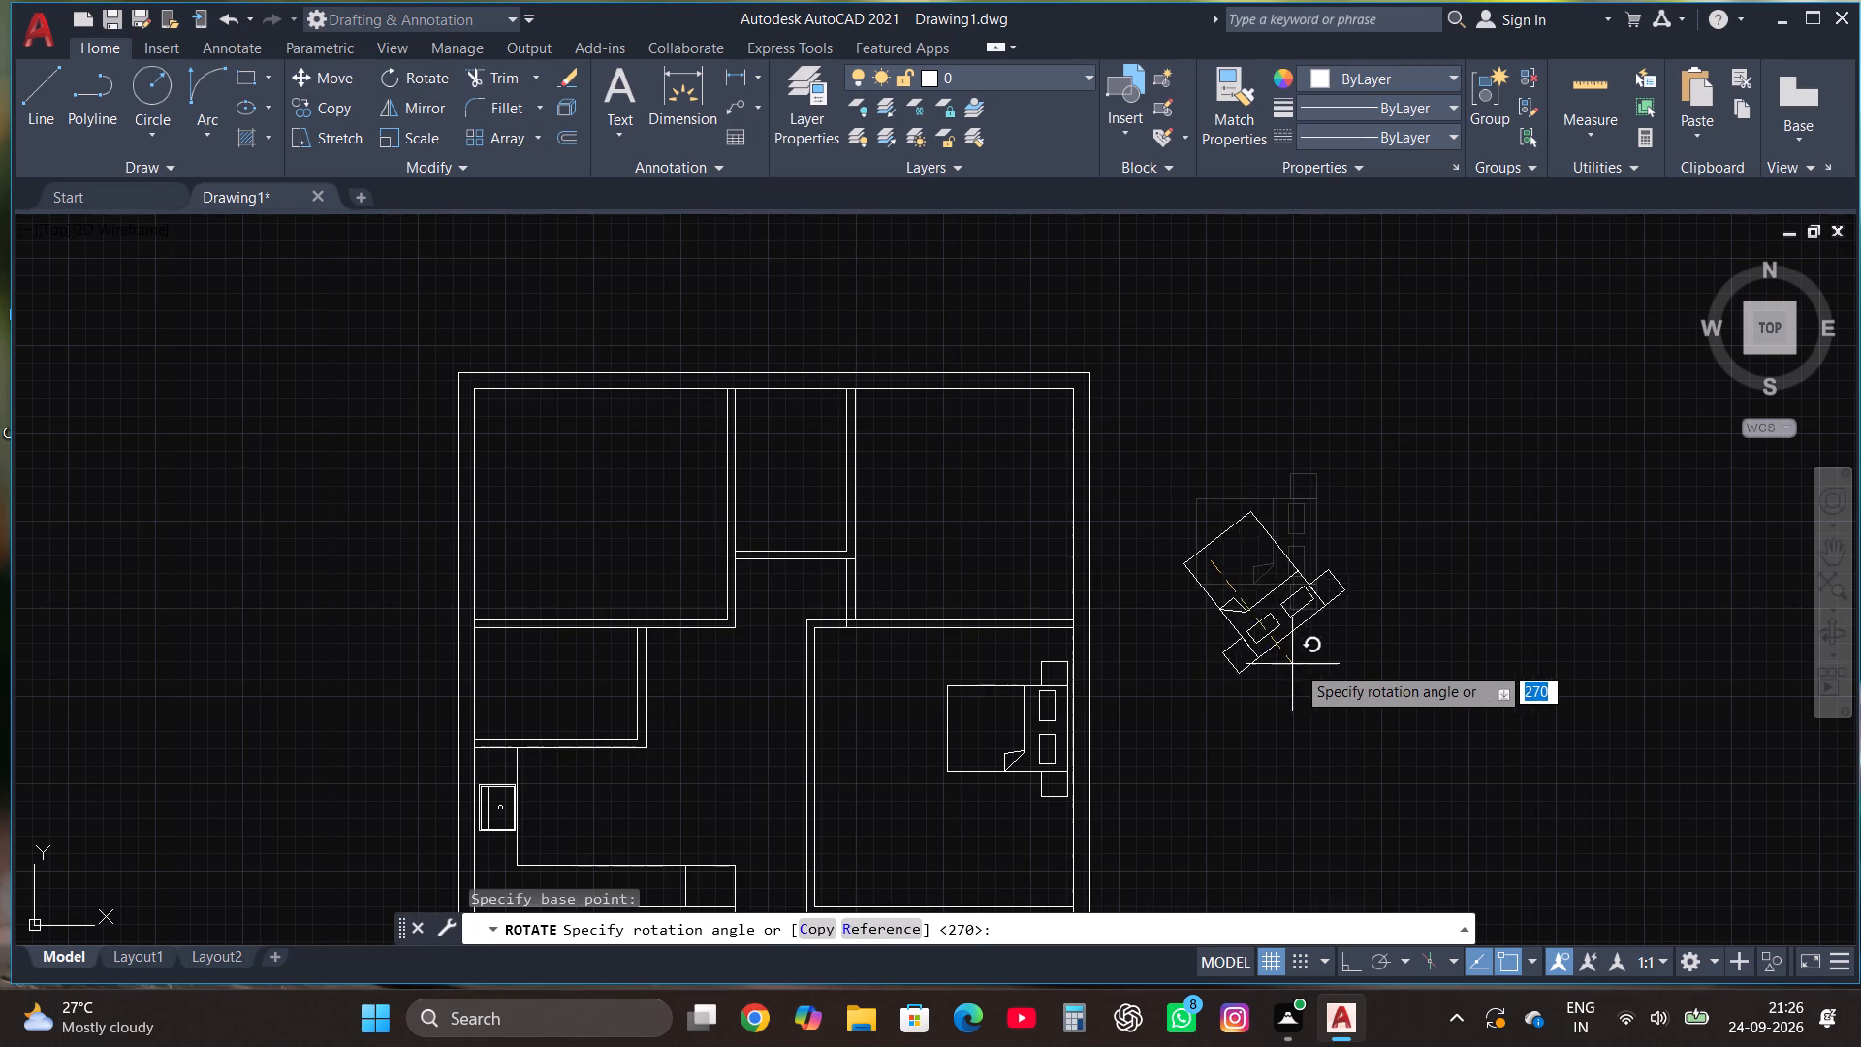
{"action": "key", "text": "F8"}
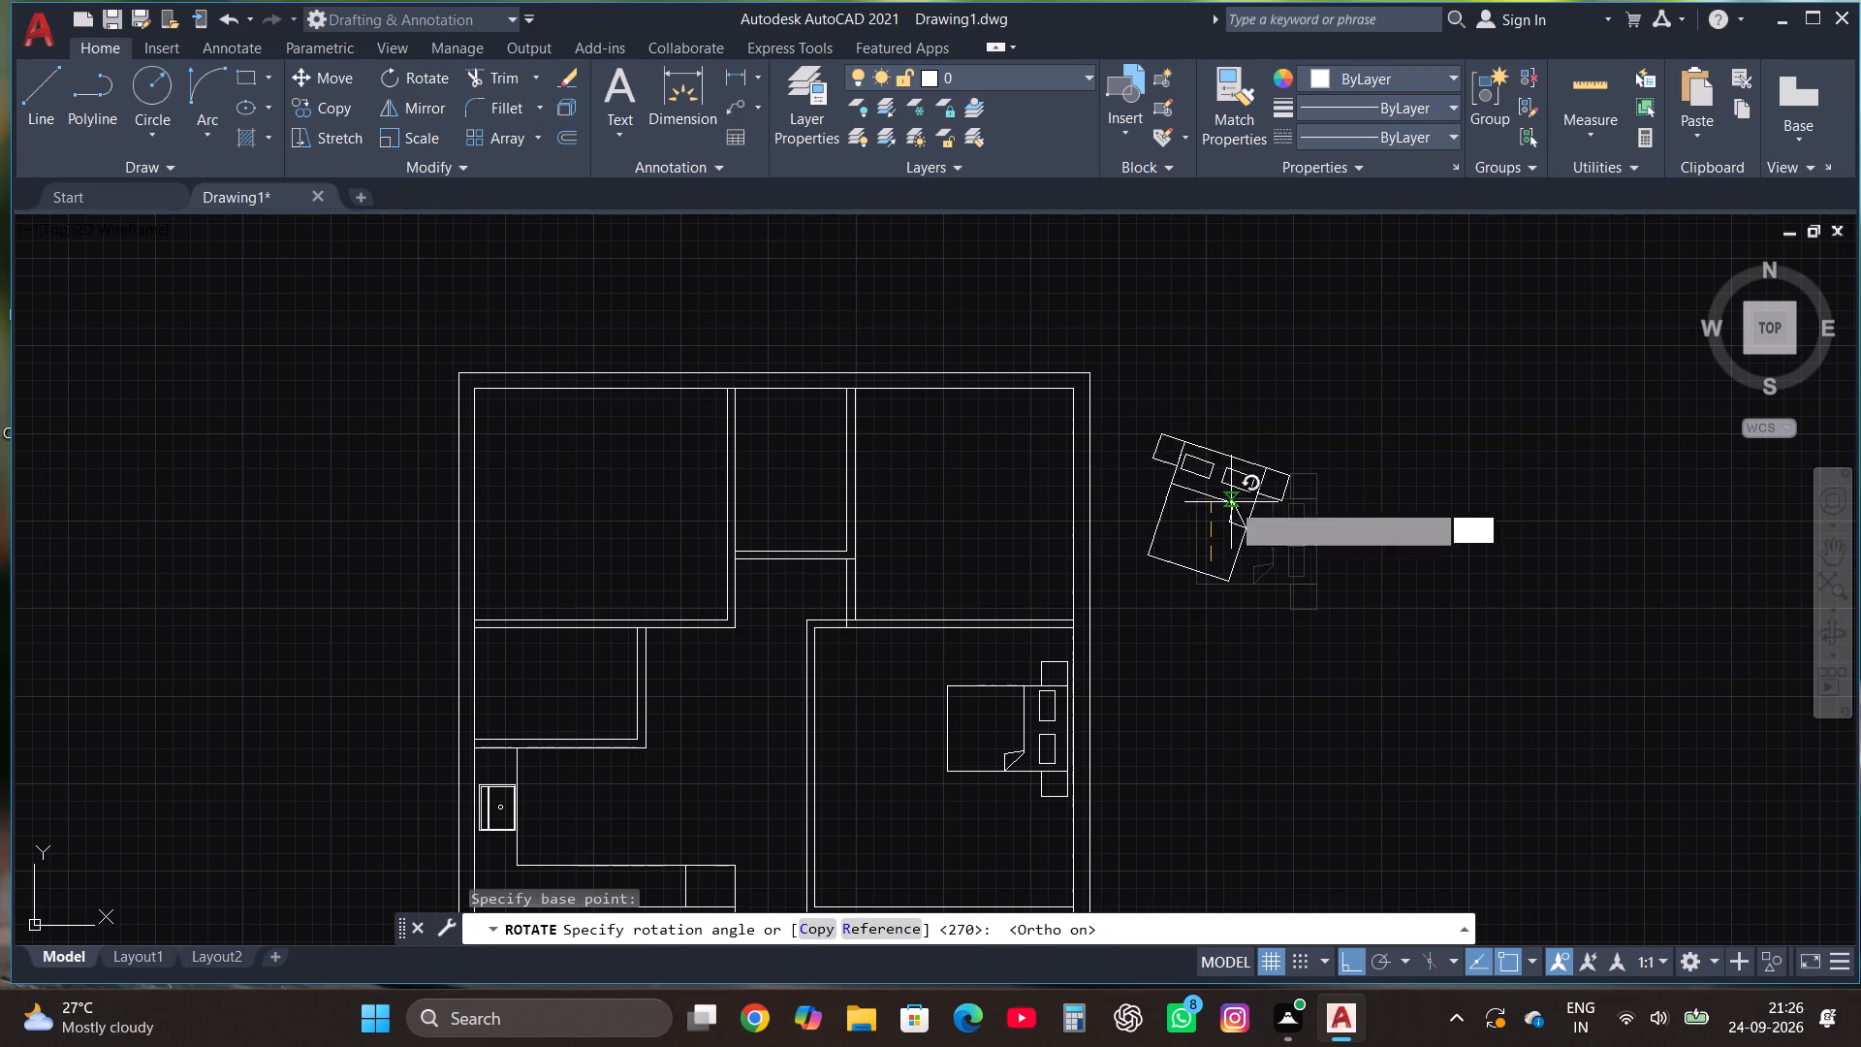
{"action": "left_click", "coordinate": [1225, 400]}
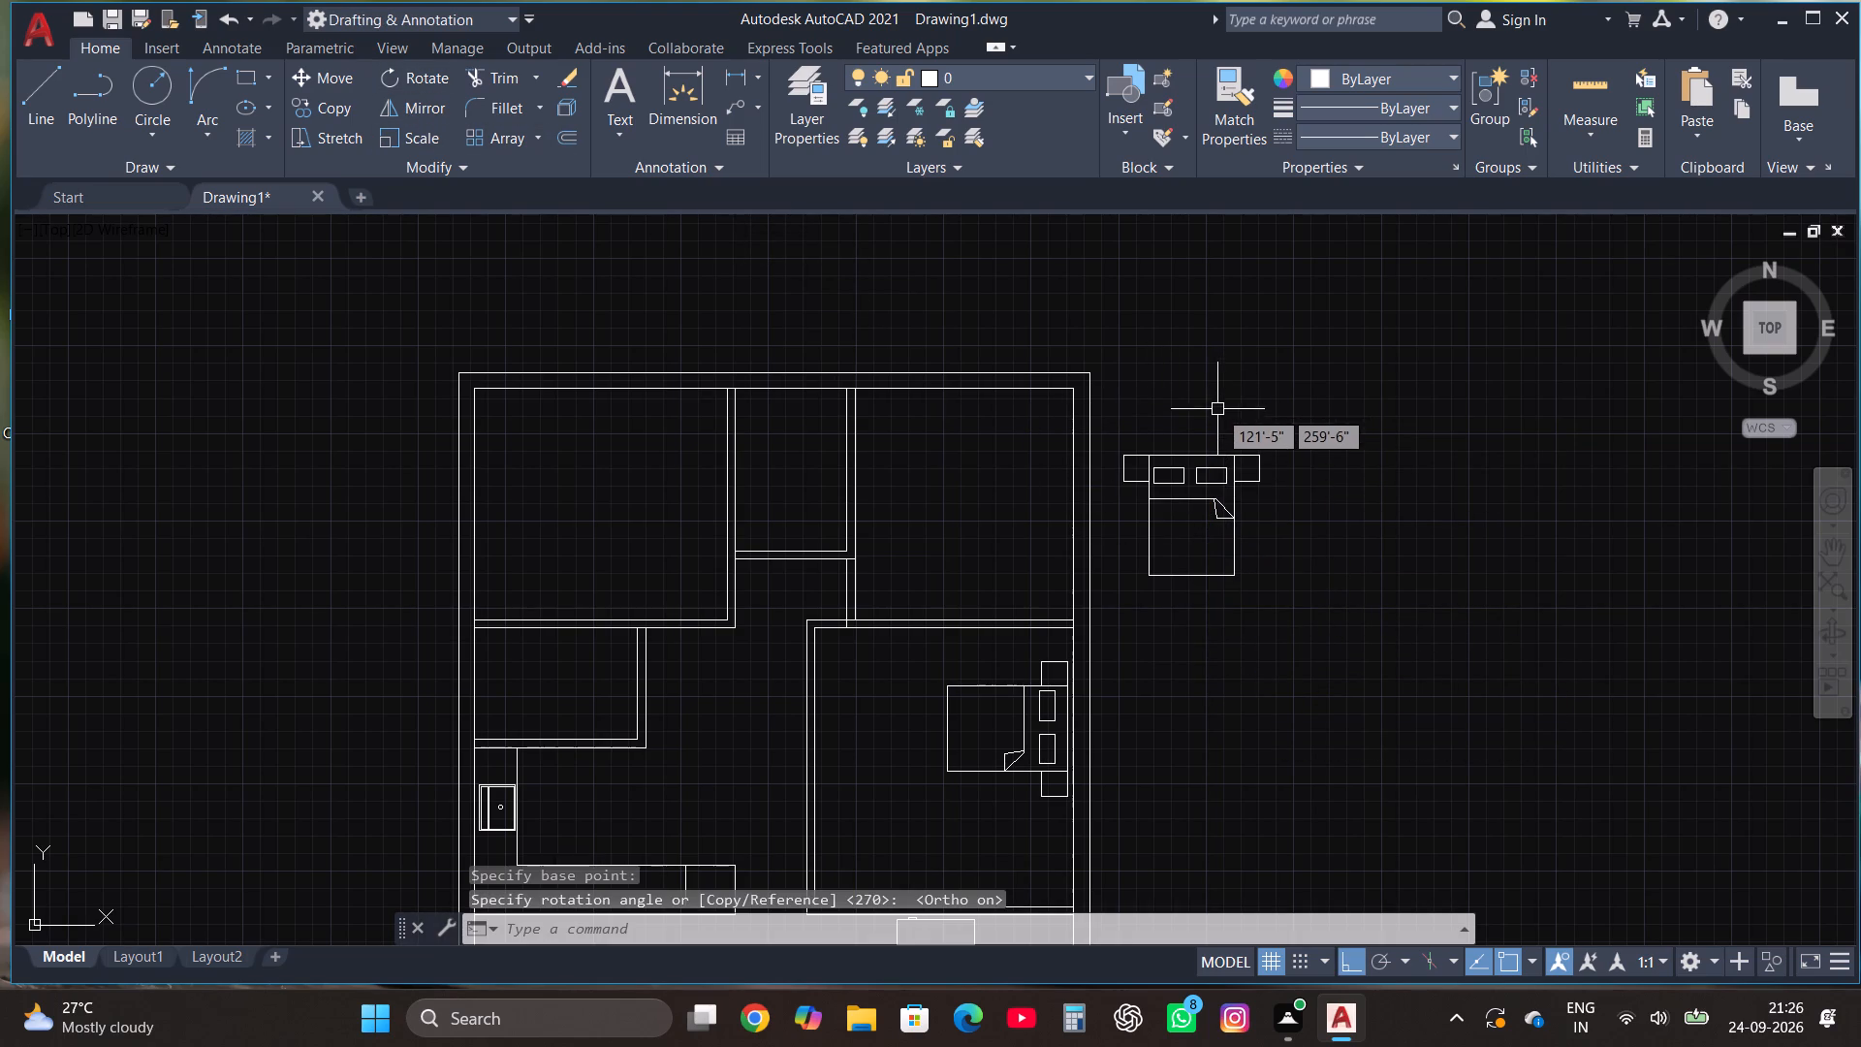
Move the rotated bed set from outside the plan into the northeast bedroom, placing it near the room's northeast corner with Ortho off.
{"action": "scroll", "coordinate": [1214, 455], "scroll_direction": "up", "scroll_amount": 2}
{"action": "left_click", "coordinate": [1341, 746]}
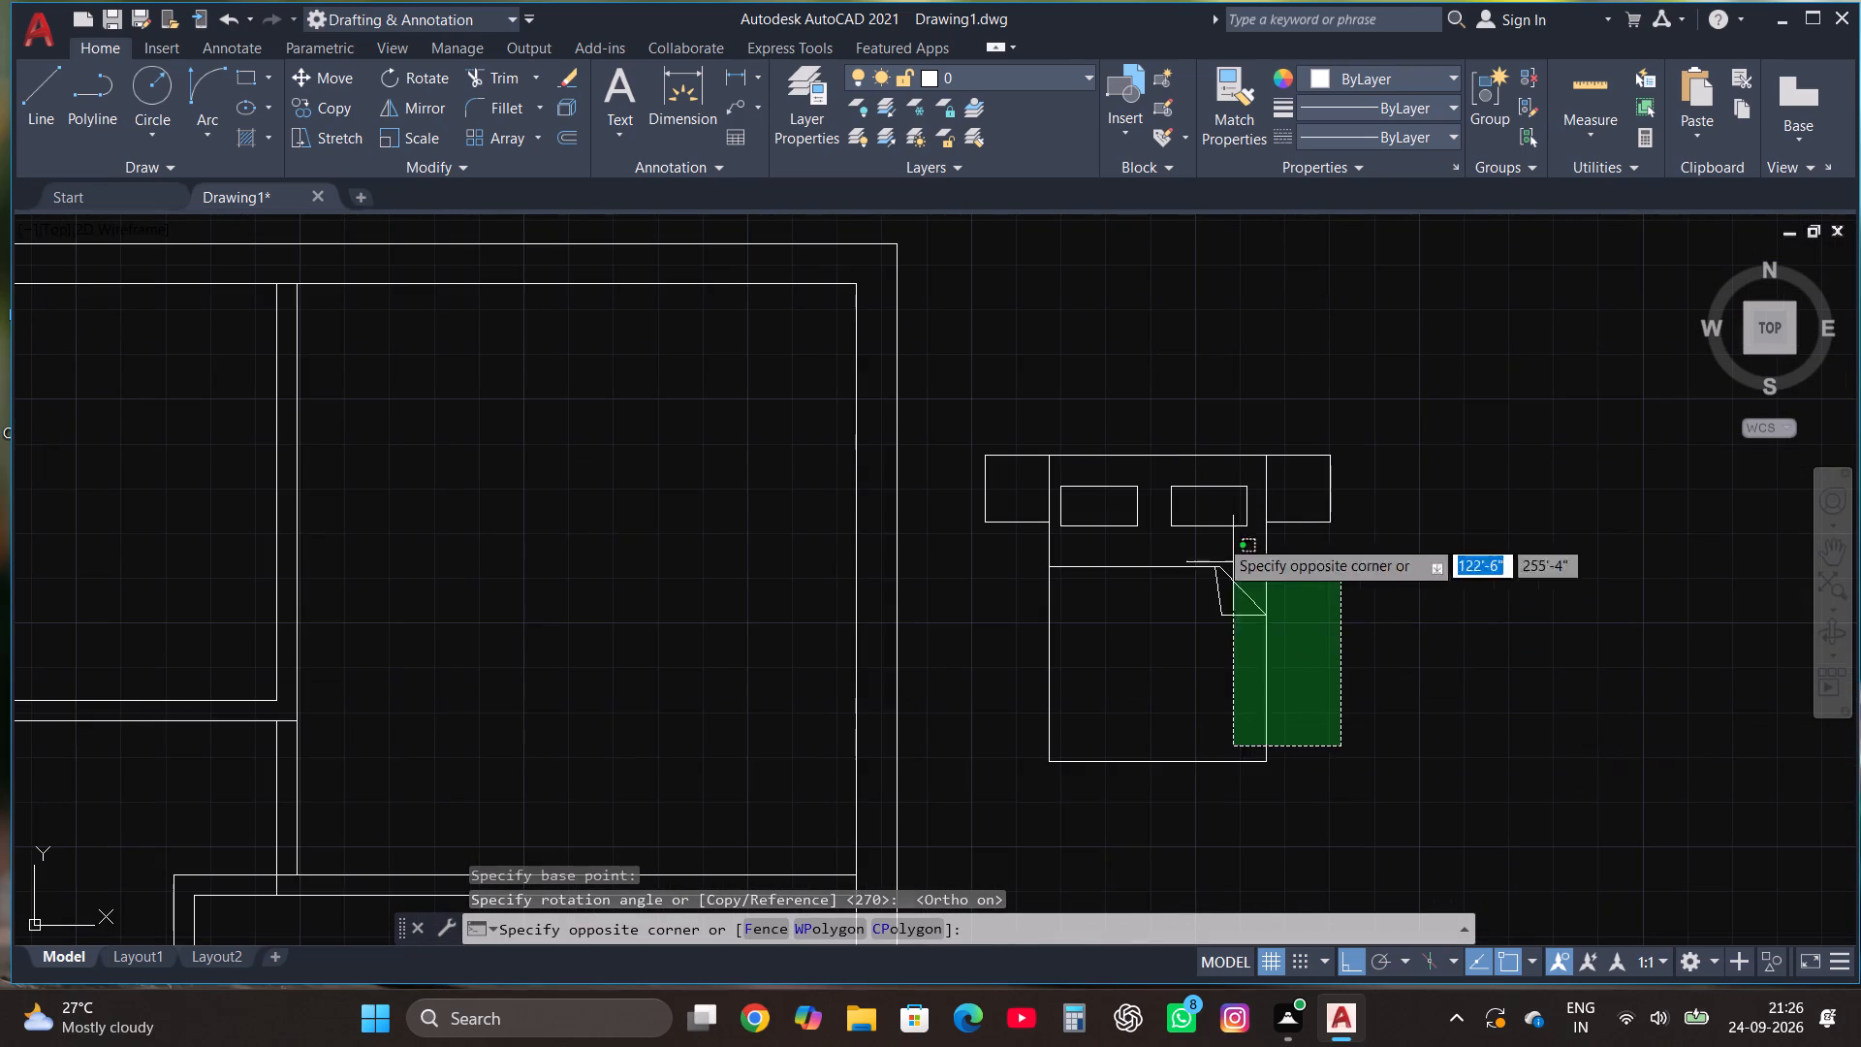
{"action": "left_click", "coordinate": [974, 368]}
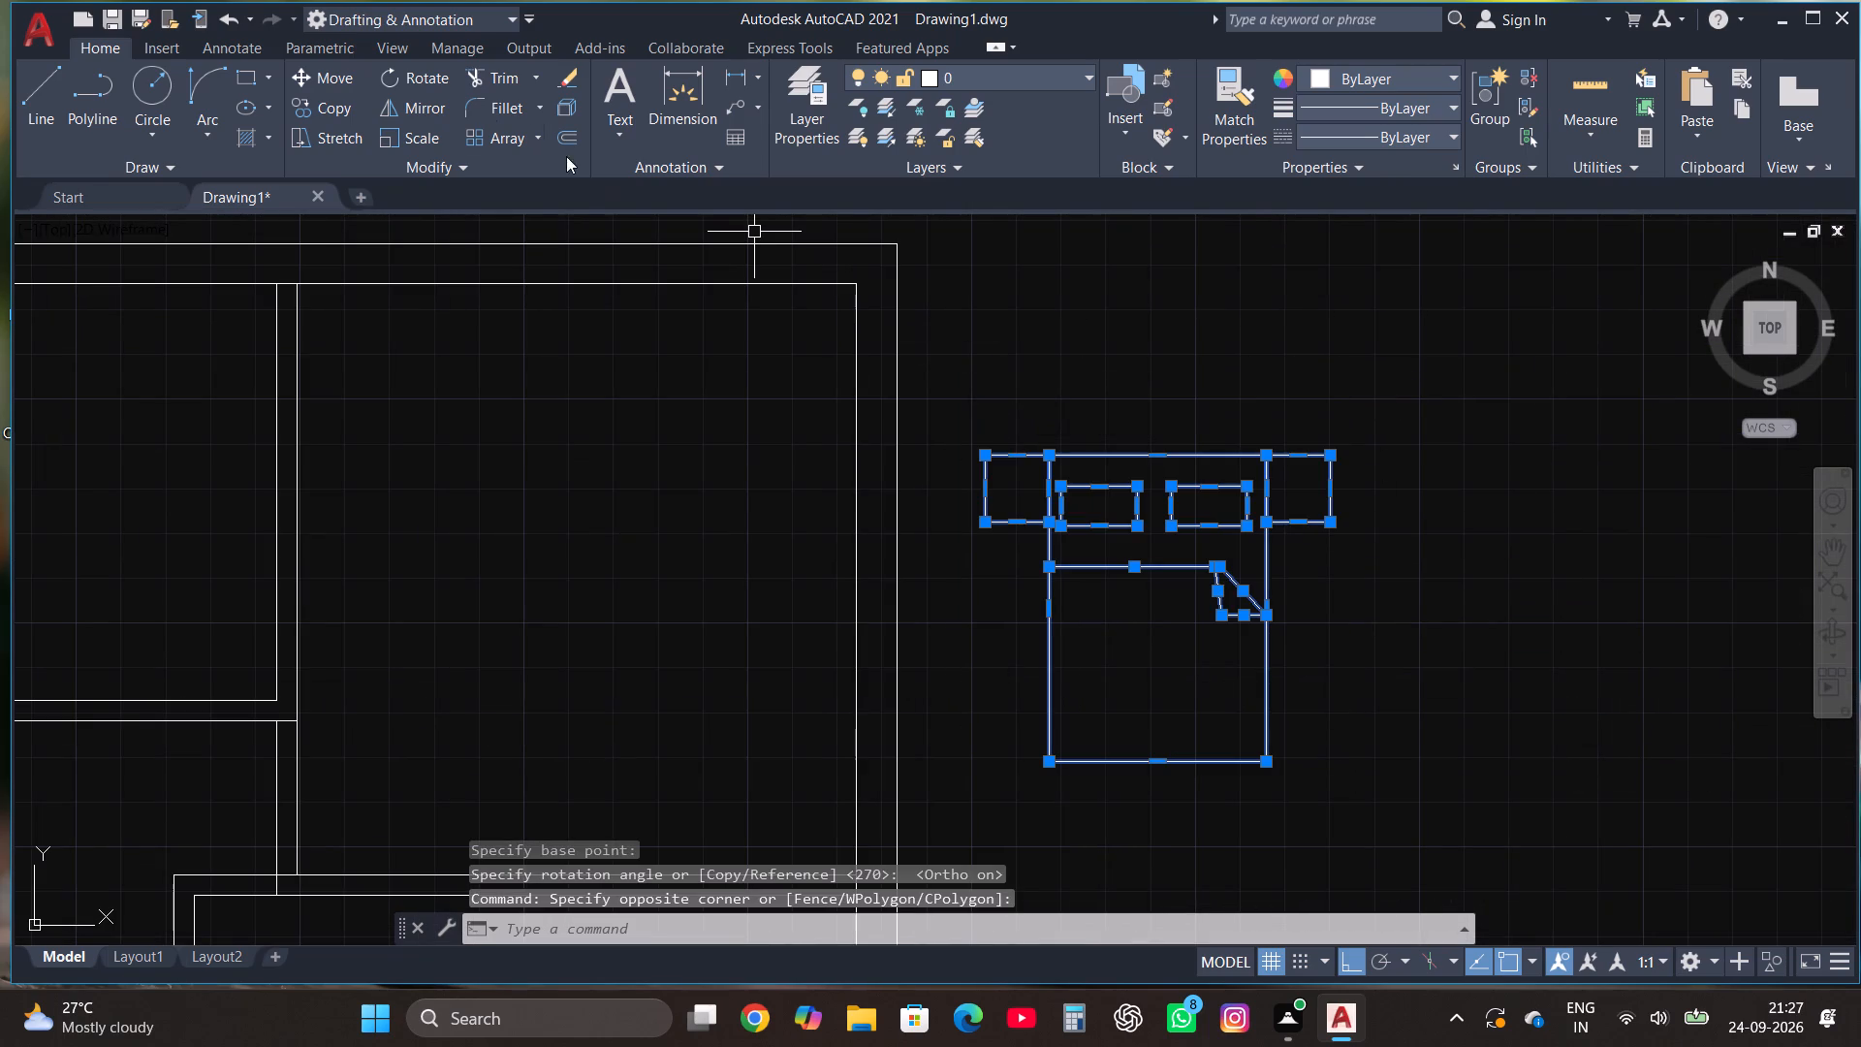
{"action": "left_click", "coordinate": [308, 72]}
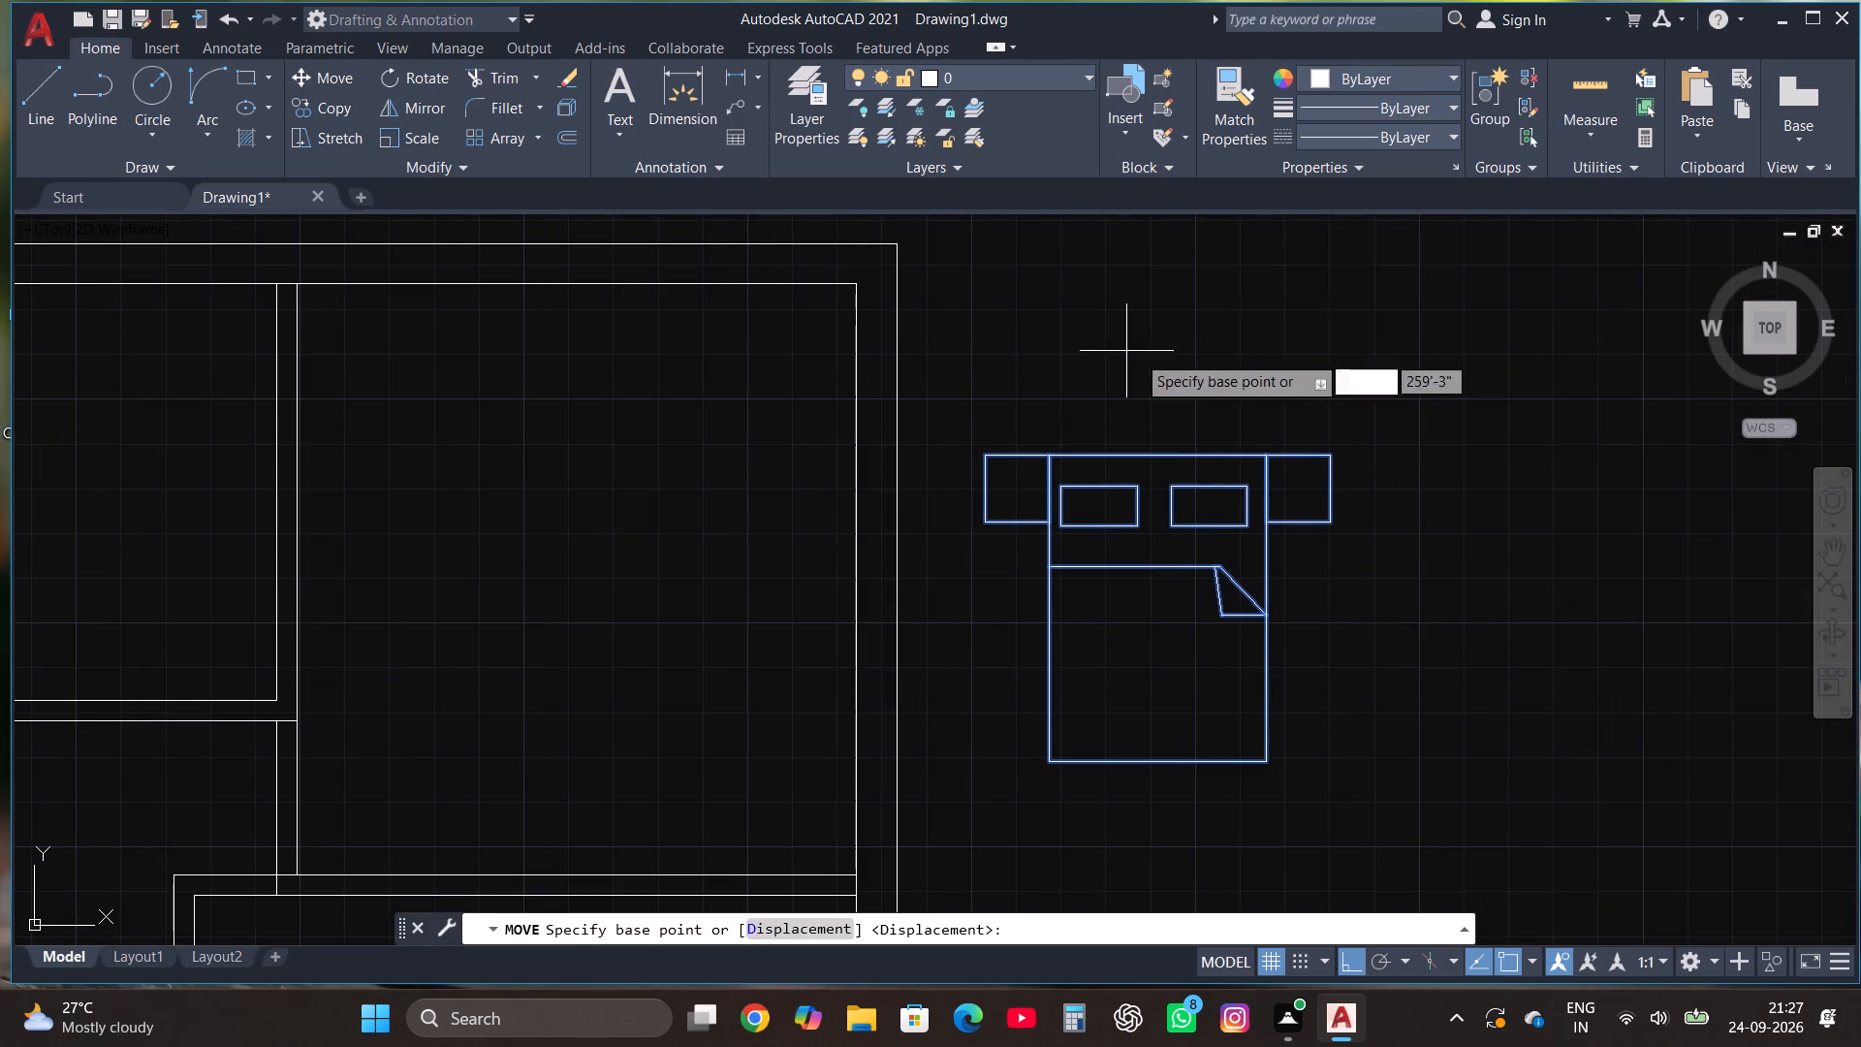
{"action": "left_click", "coordinate": [1322, 458]}
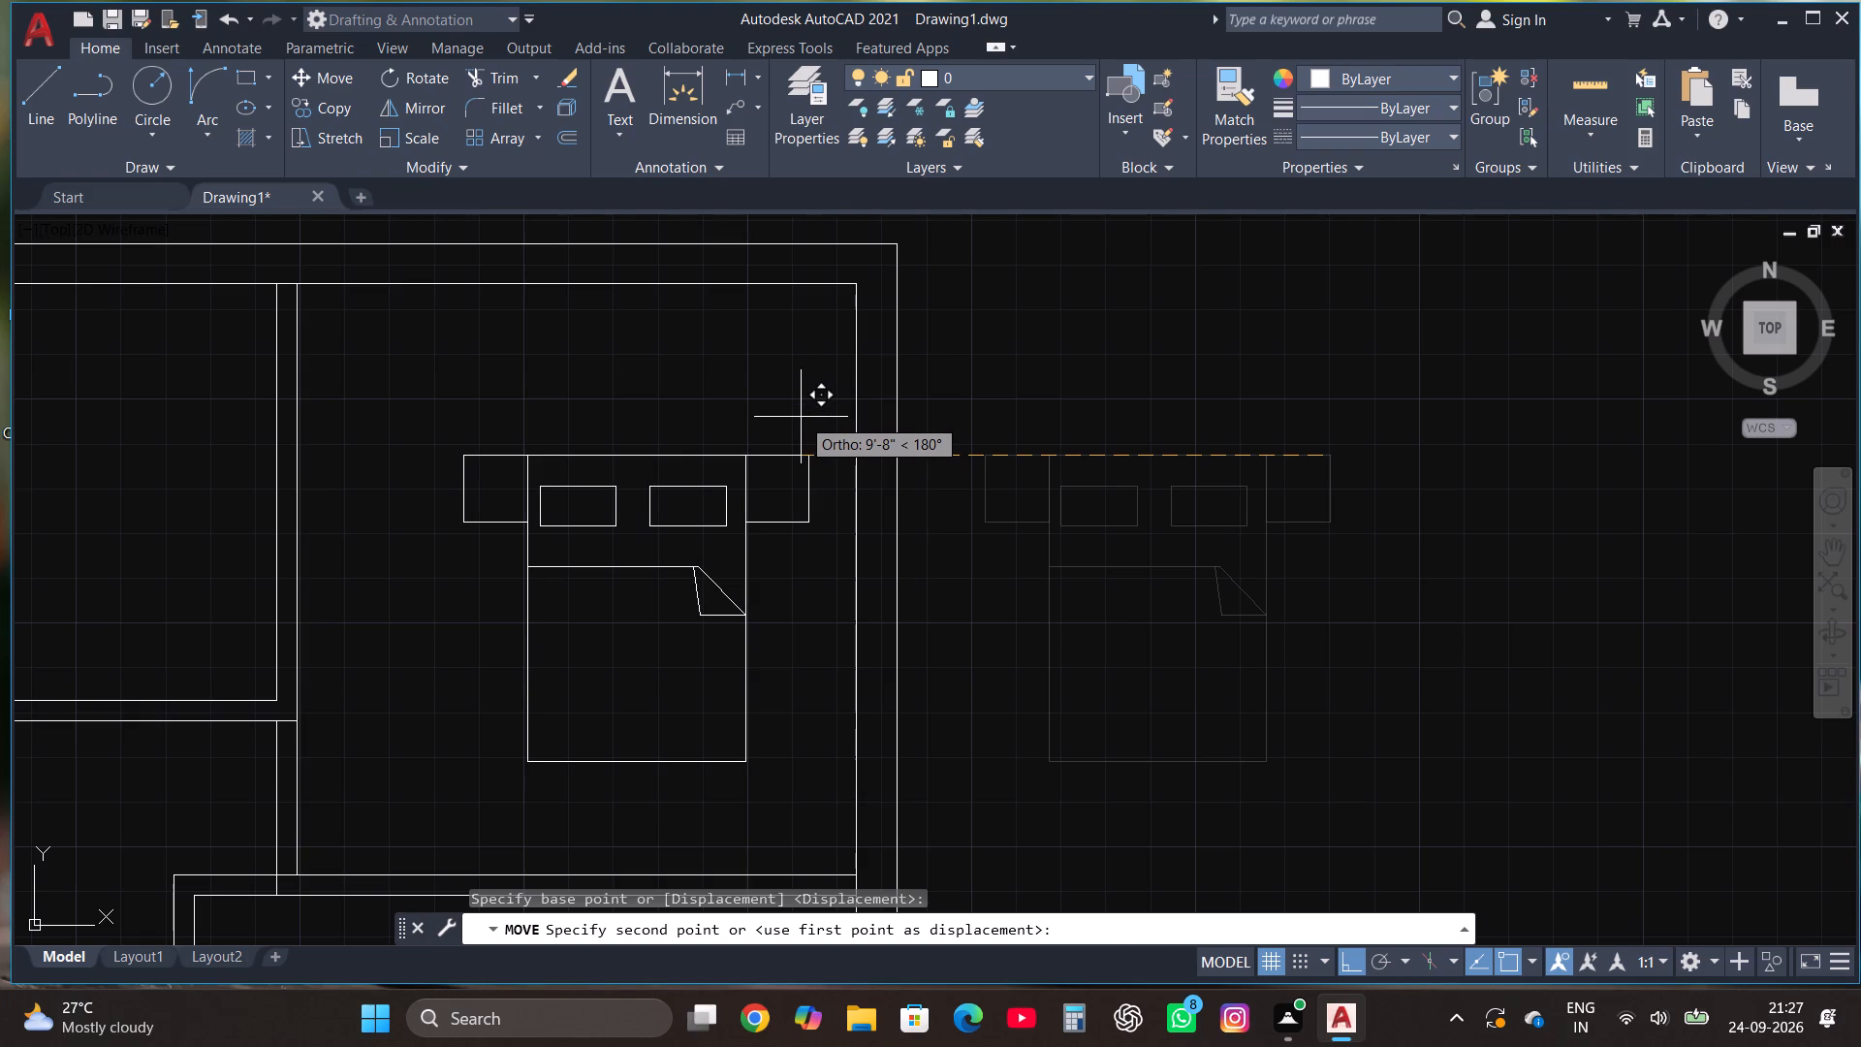
{"action": "key", "text": "F8"}
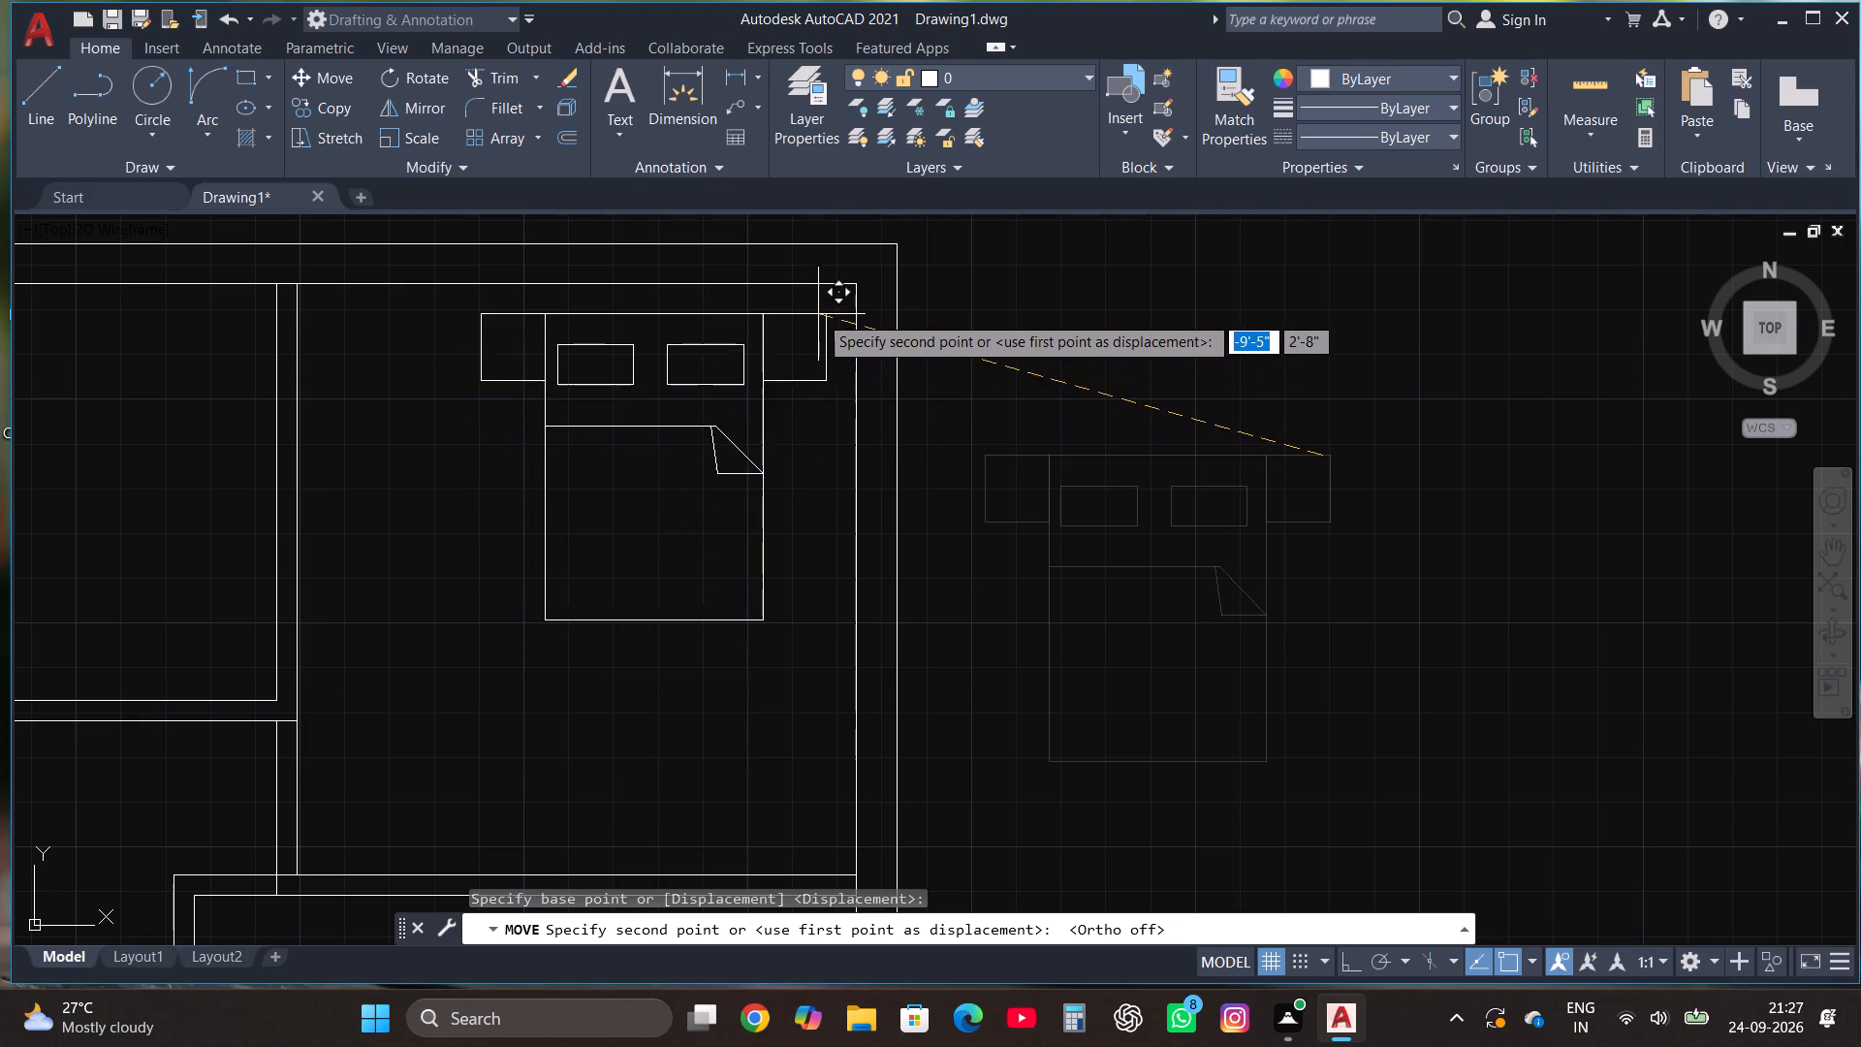
{"action": "left_click", "coordinate": [822, 308]}
Draw a narrow north–south rectangle for a single bed in the northwest room, just inside its northwest corner.
{"action": "scroll", "coordinate": [1208, 387], "scroll_direction": "down", "scroll_amount": 1}
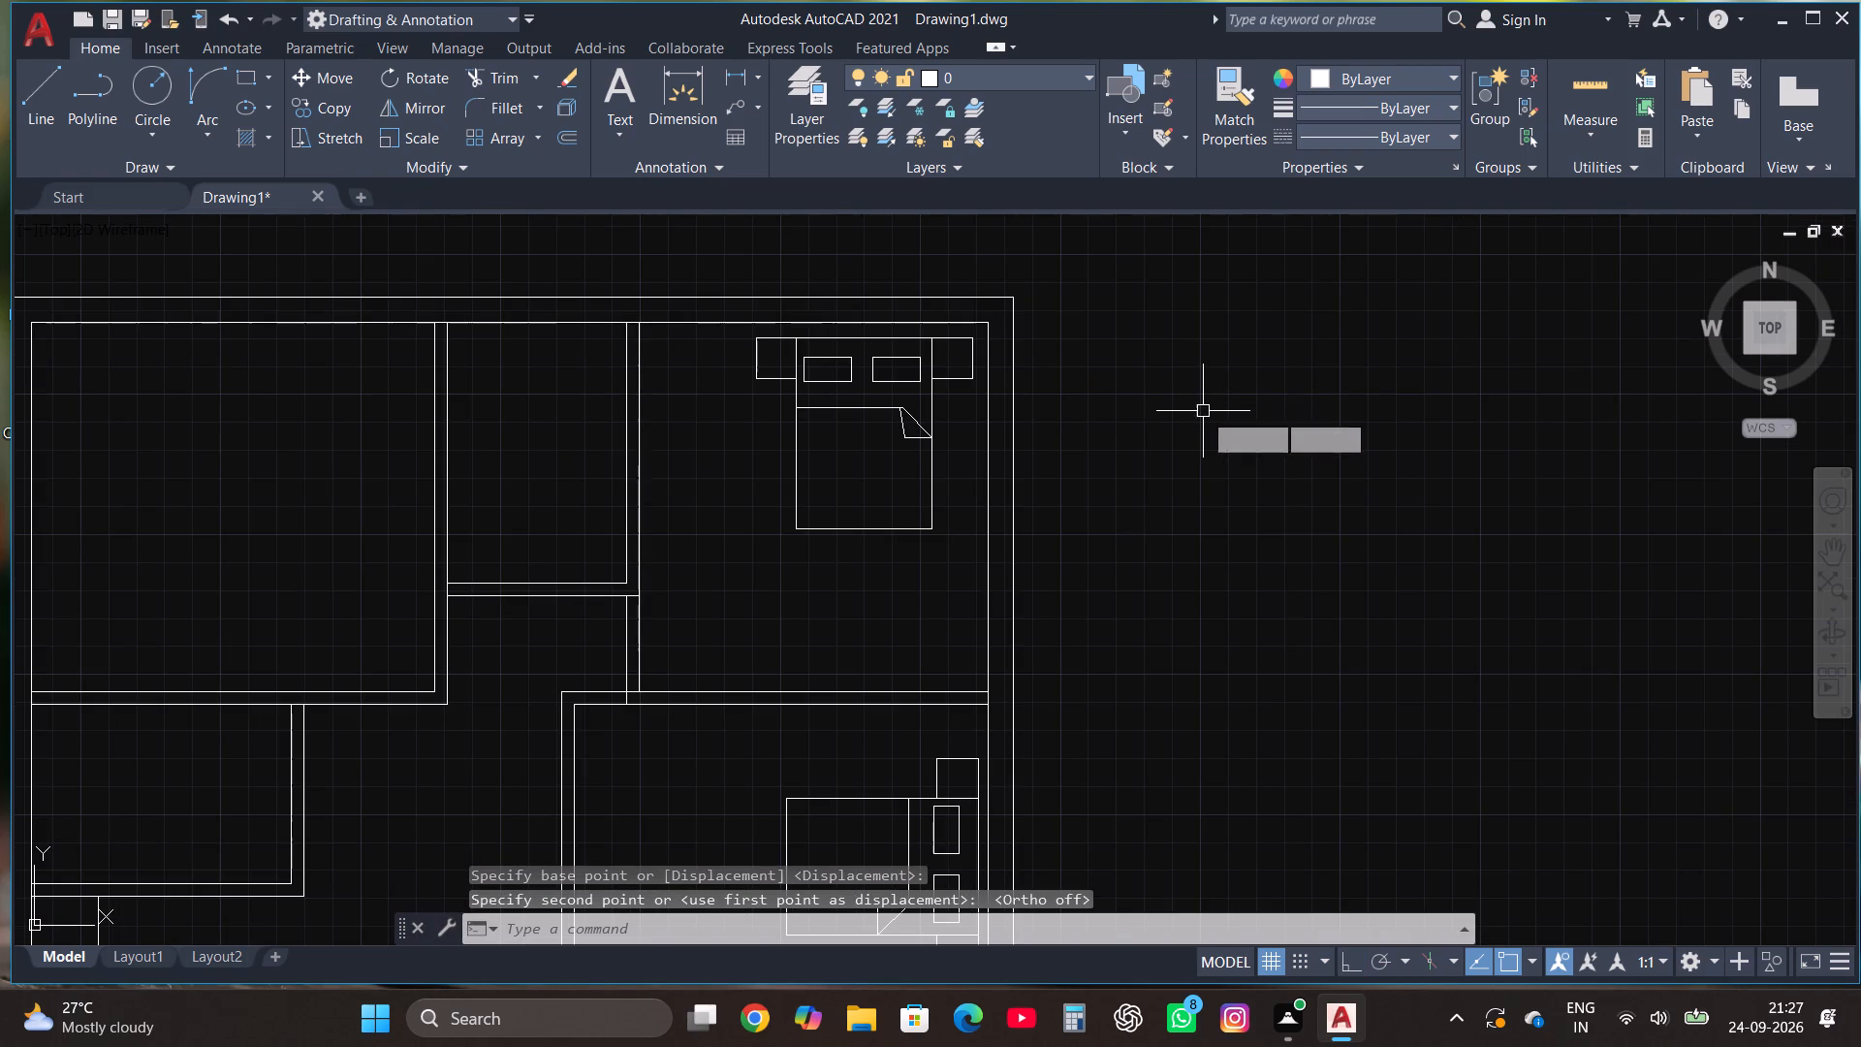
{"action": "scroll", "coordinate": [1203, 414], "scroll_direction": "down", "scroll_amount": 2}
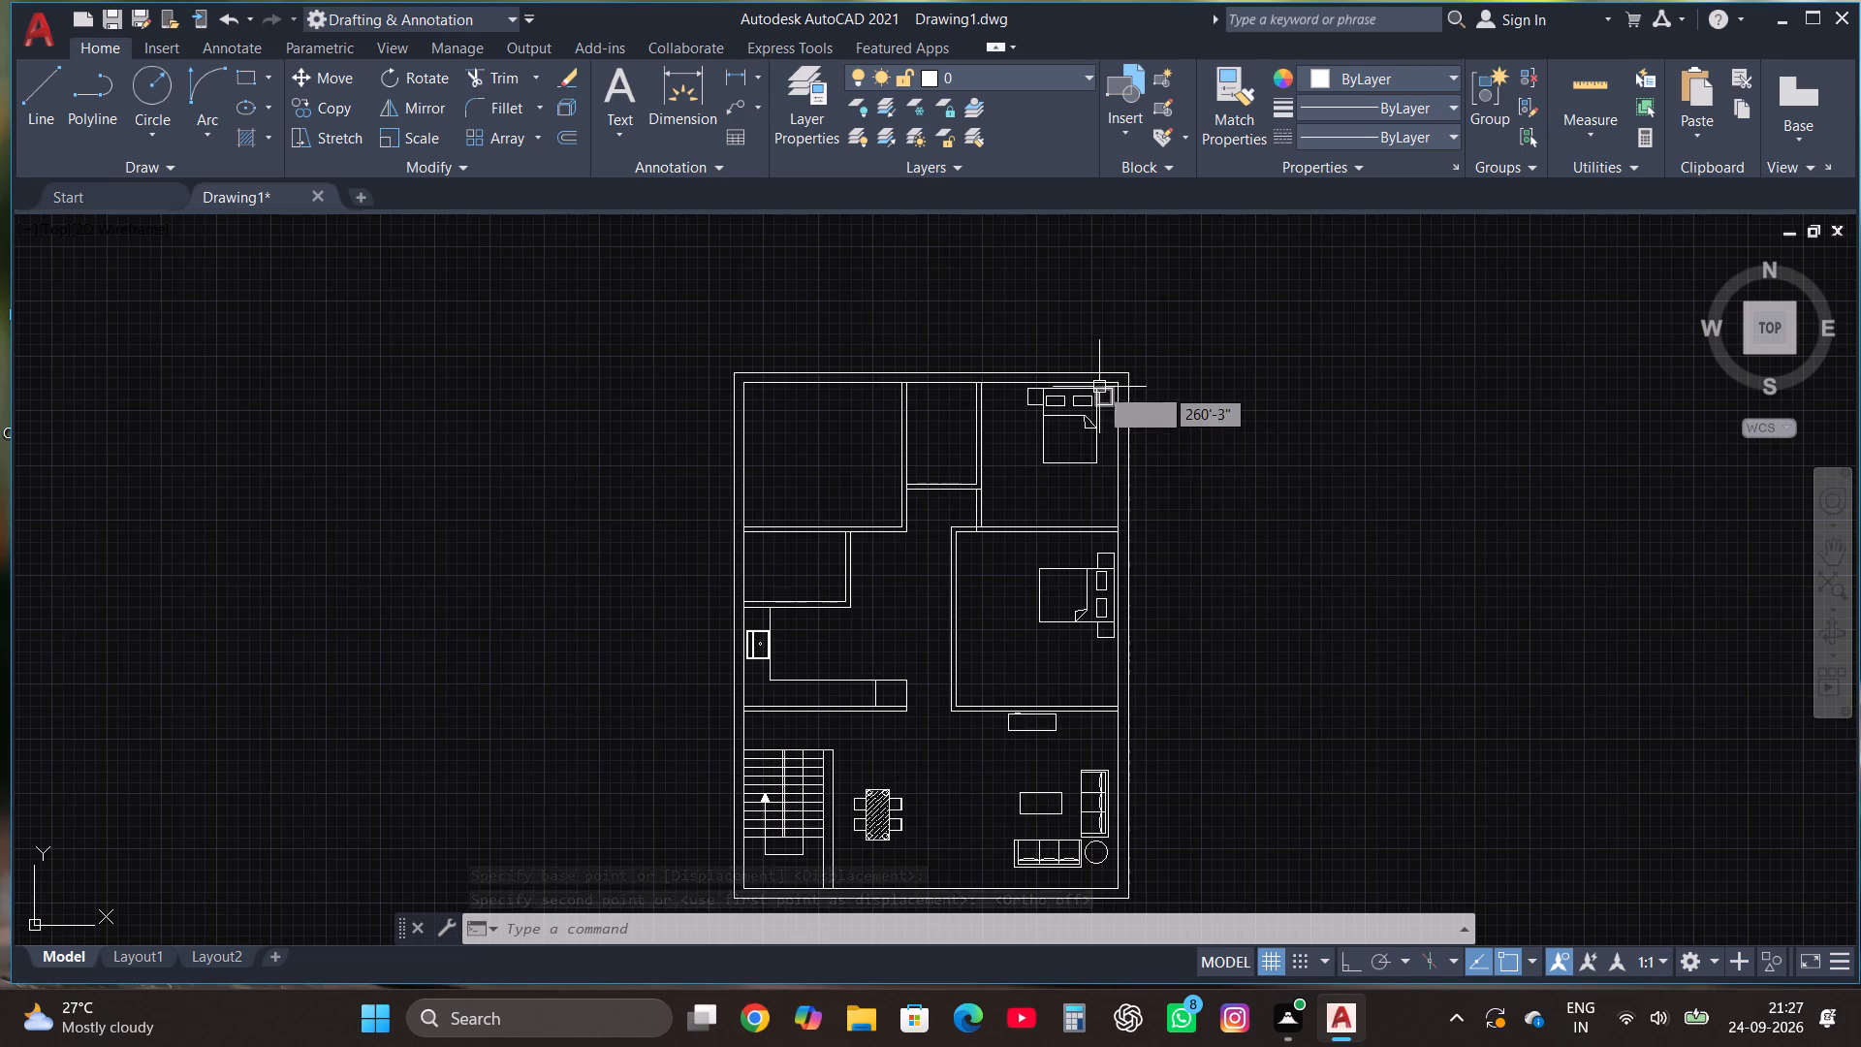
{"action": "scroll", "coordinate": [1099, 394], "scroll_direction": "down", "scroll_amount": 1}
{"action": "scroll", "coordinate": [962, 389], "scroll_direction": "up", "scroll_amount": 3}
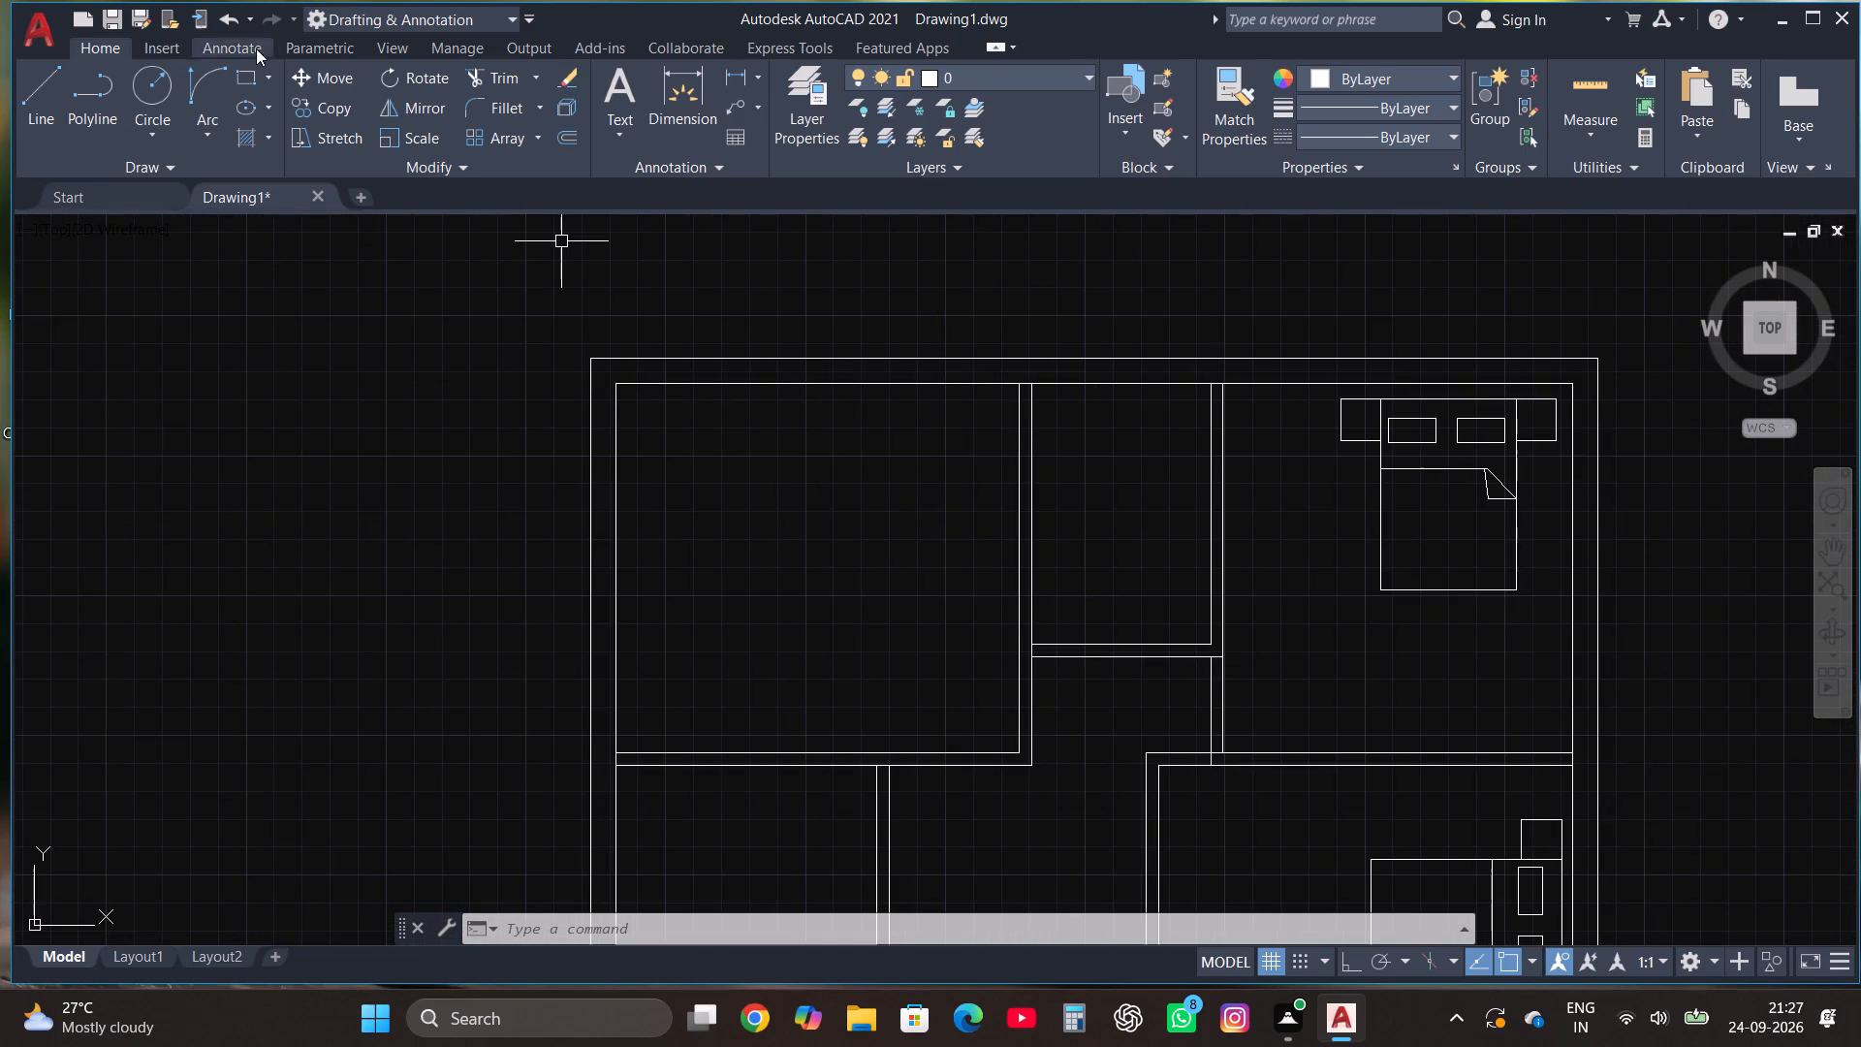
{"action": "left_click", "coordinate": [240, 73]}
{"action": "scroll", "coordinate": [927, 510], "scroll_direction": "down", "scroll_amount": 1}
{"action": "scroll", "coordinate": [750, 450], "scroll_direction": "up", "scroll_amount": 2}
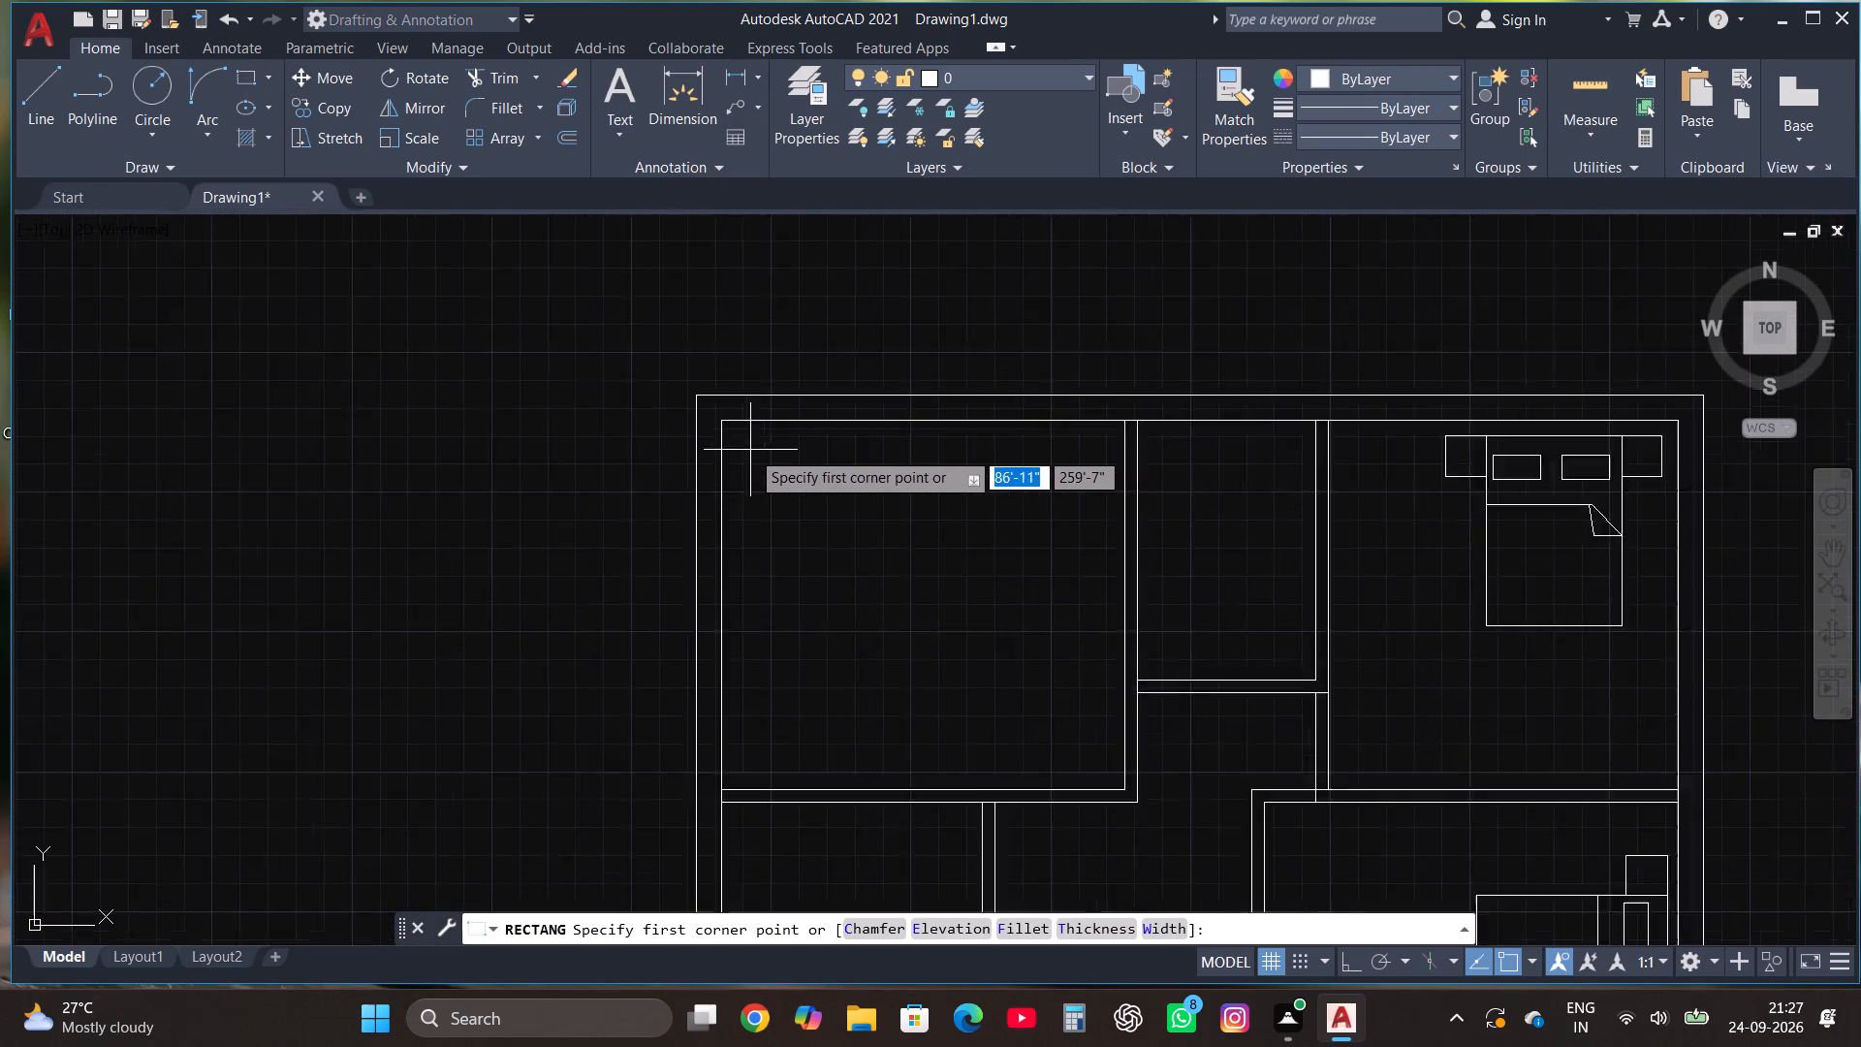
{"action": "left_click", "coordinate": [724, 454]}
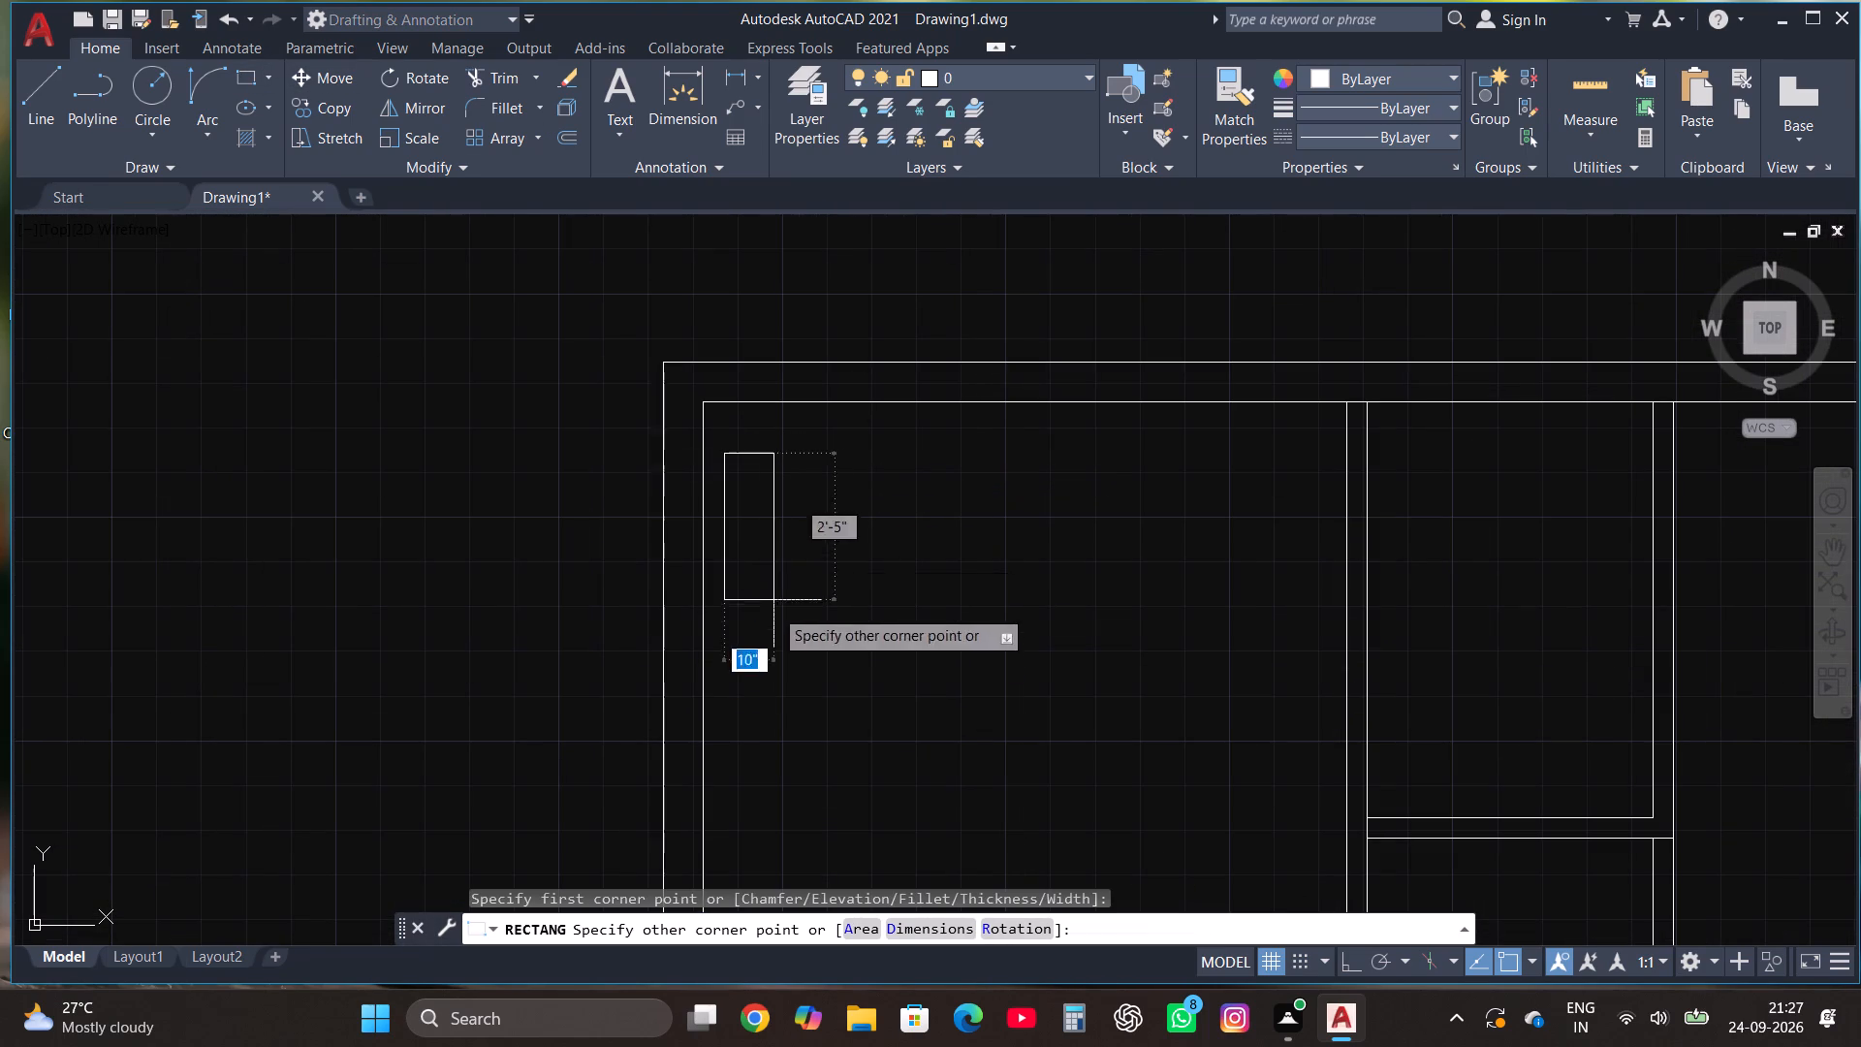
{"action": "scroll", "coordinate": [829, 760], "scroll_direction": "down", "scroll_amount": 1}
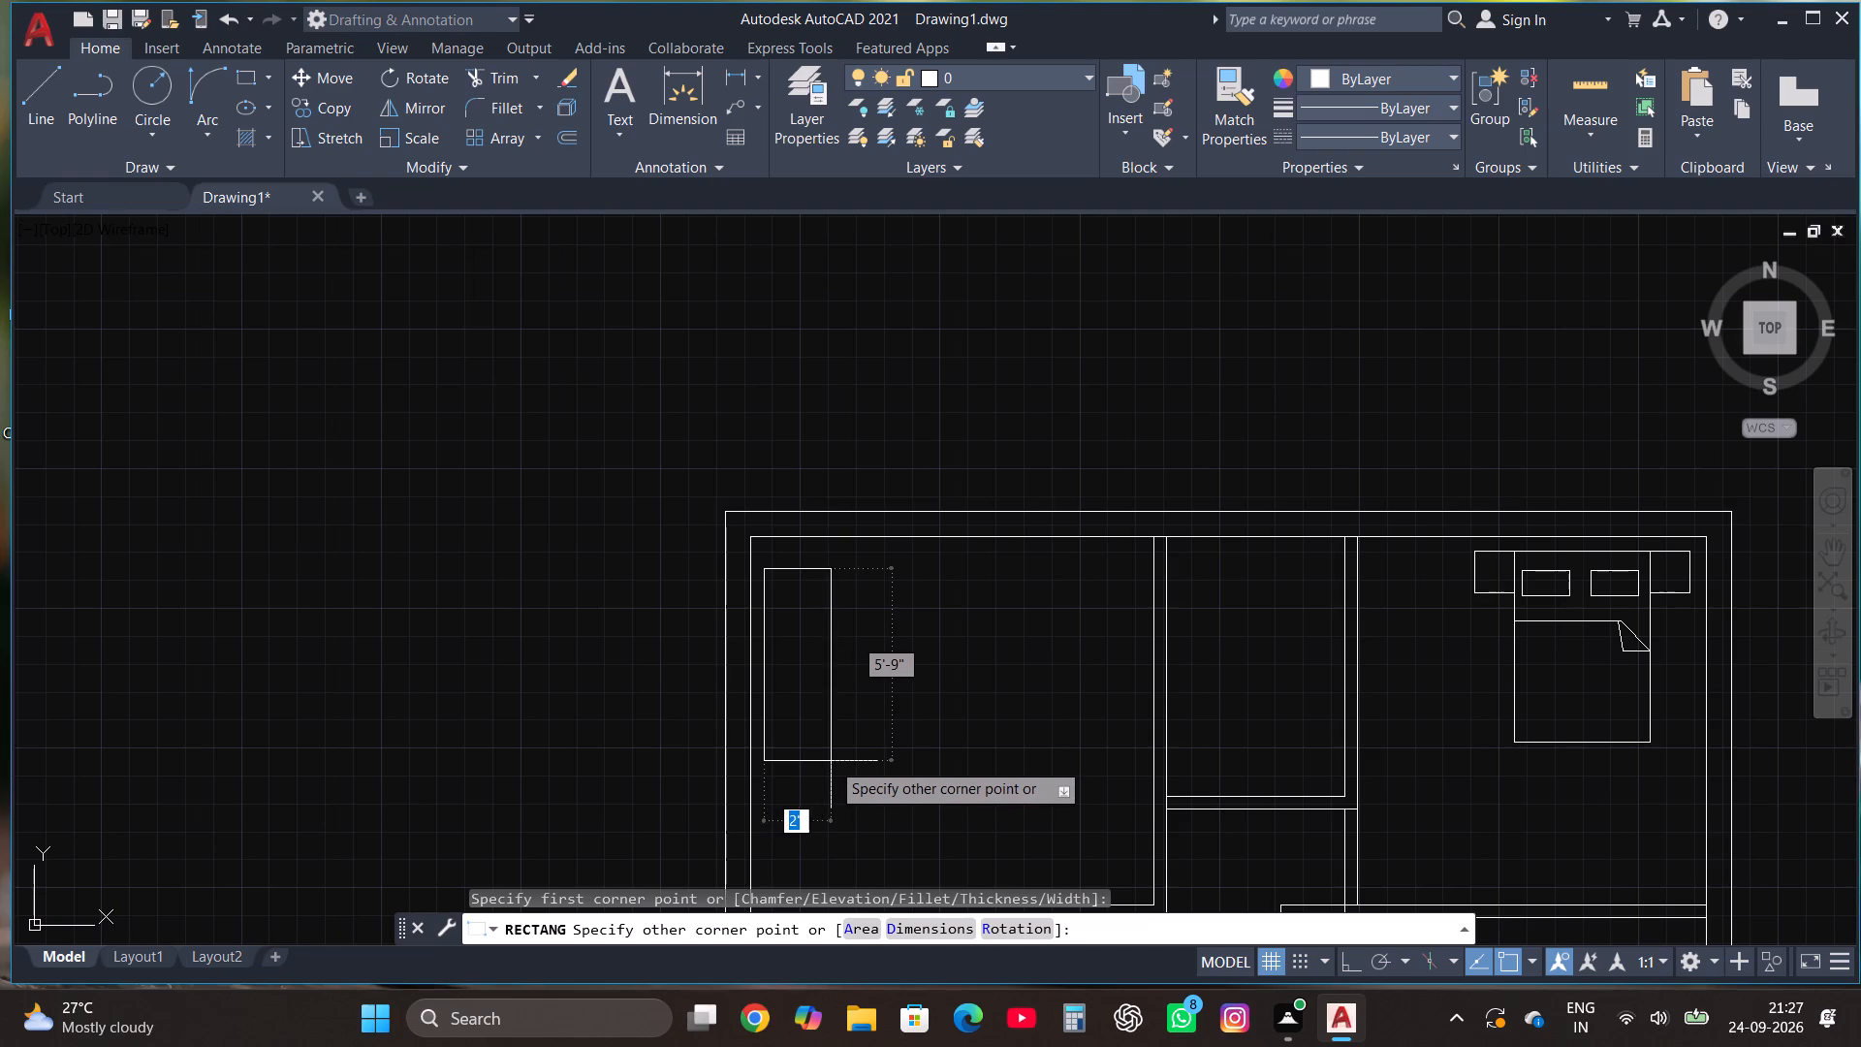
{"action": "scroll", "coordinate": [834, 760], "scroll_direction": "down", "scroll_amount": 1}
{"action": "left_click", "coordinate": [839, 774]}
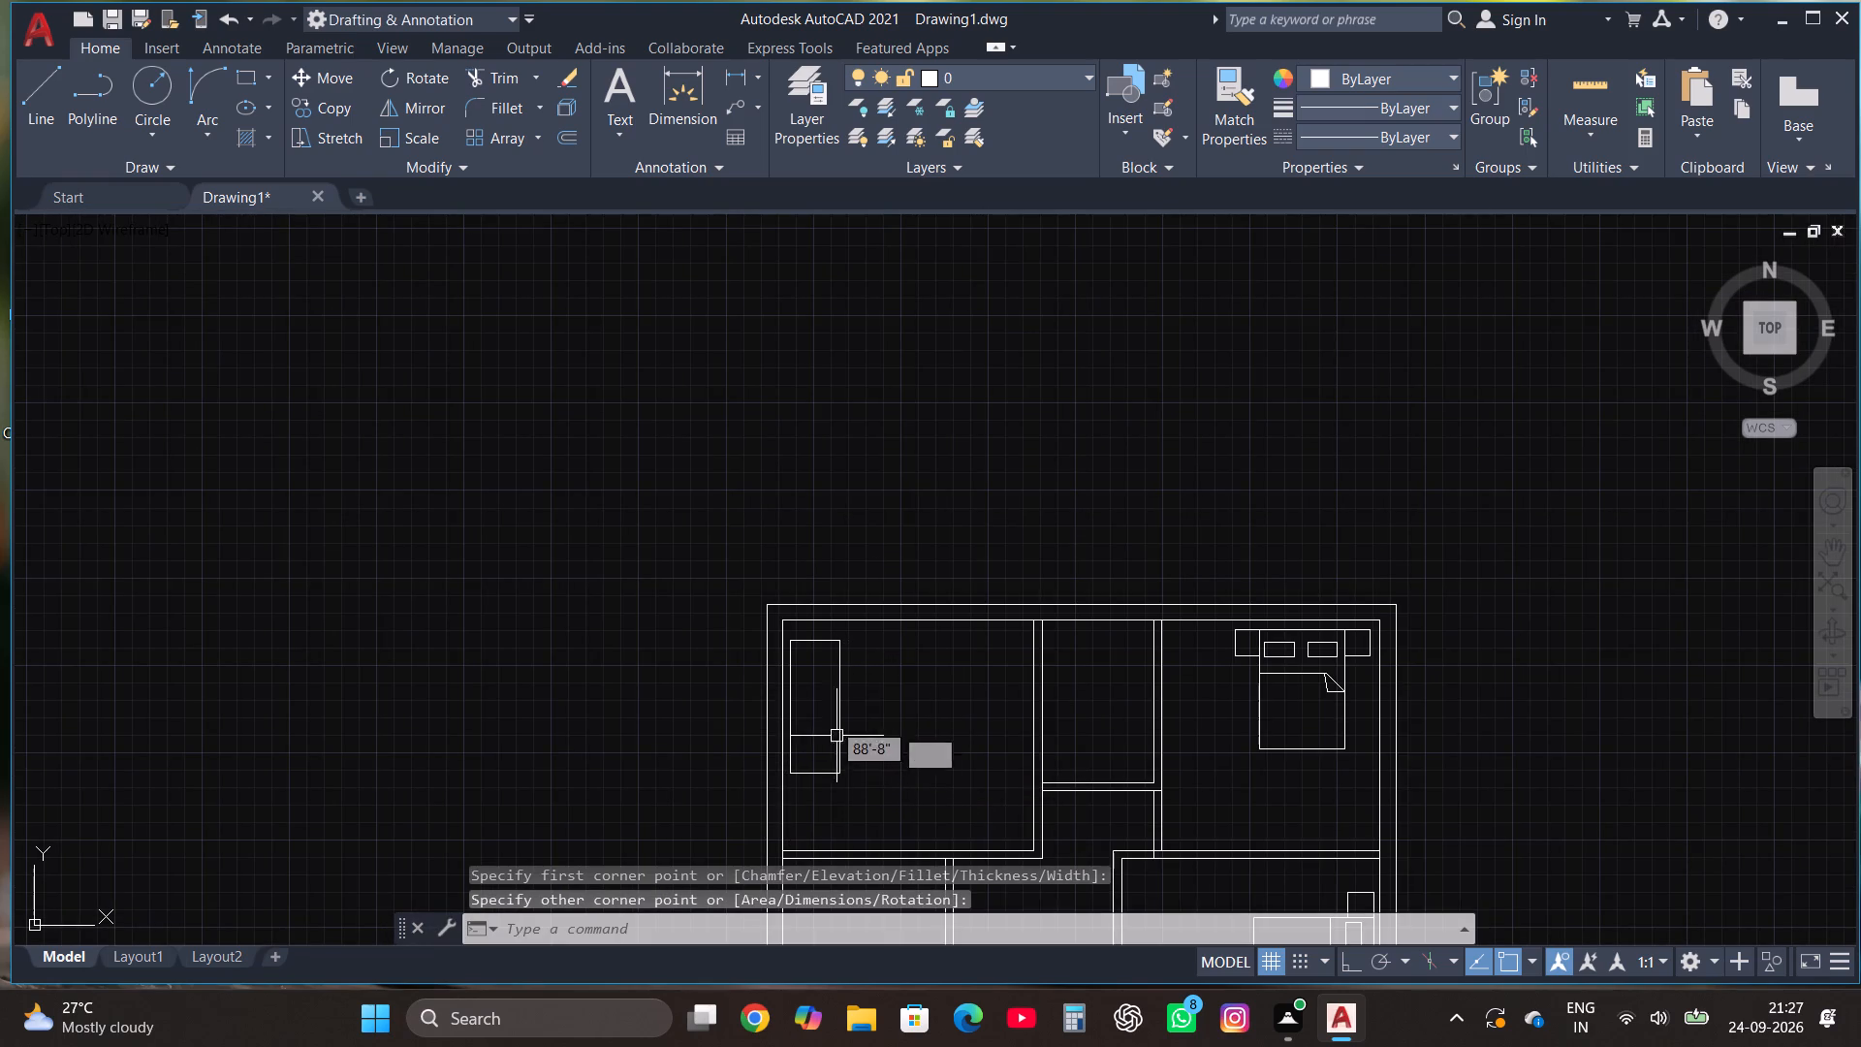
Draw a rectangle about 2'-7" by 2'-3" adjoining the east side of the single bed, starting from its northeast corner.
{"action": "scroll", "coordinate": [825, 683], "scroll_direction": "up", "scroll_amount": 2}
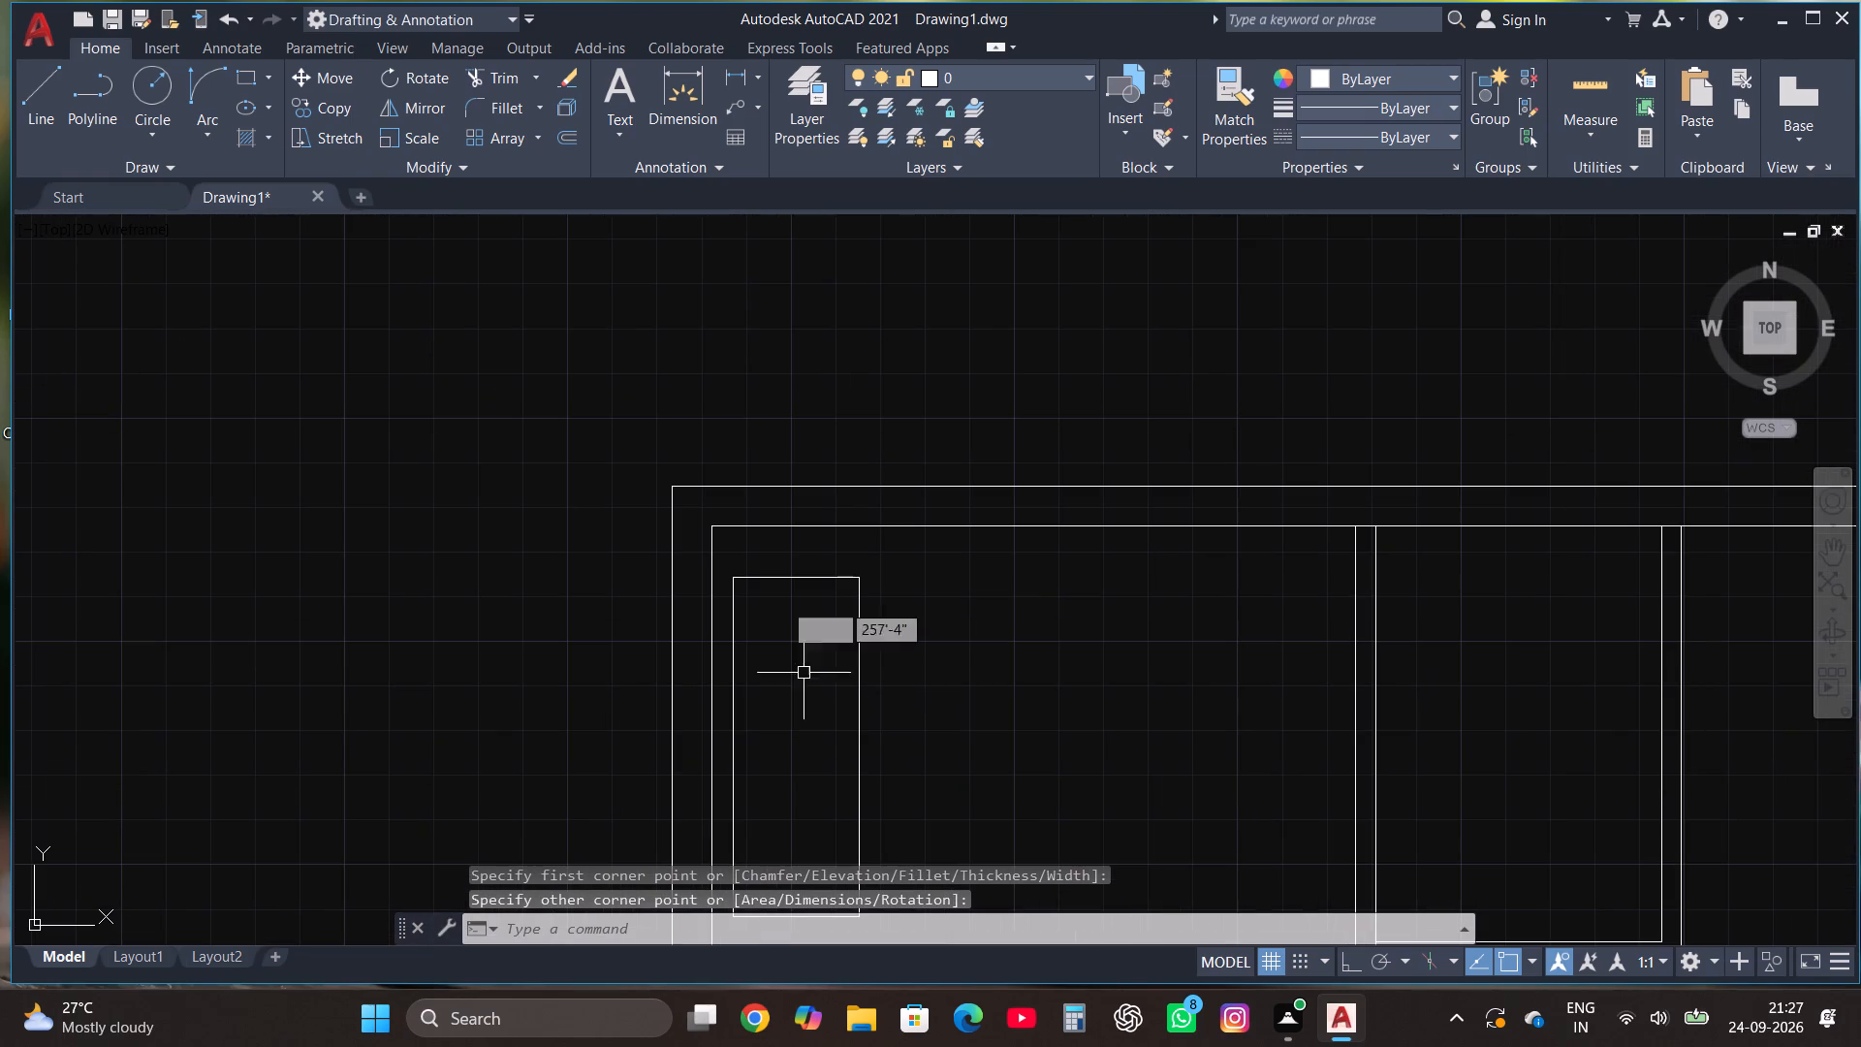
{"action": "left_click", "coordinate": [245, 74]}
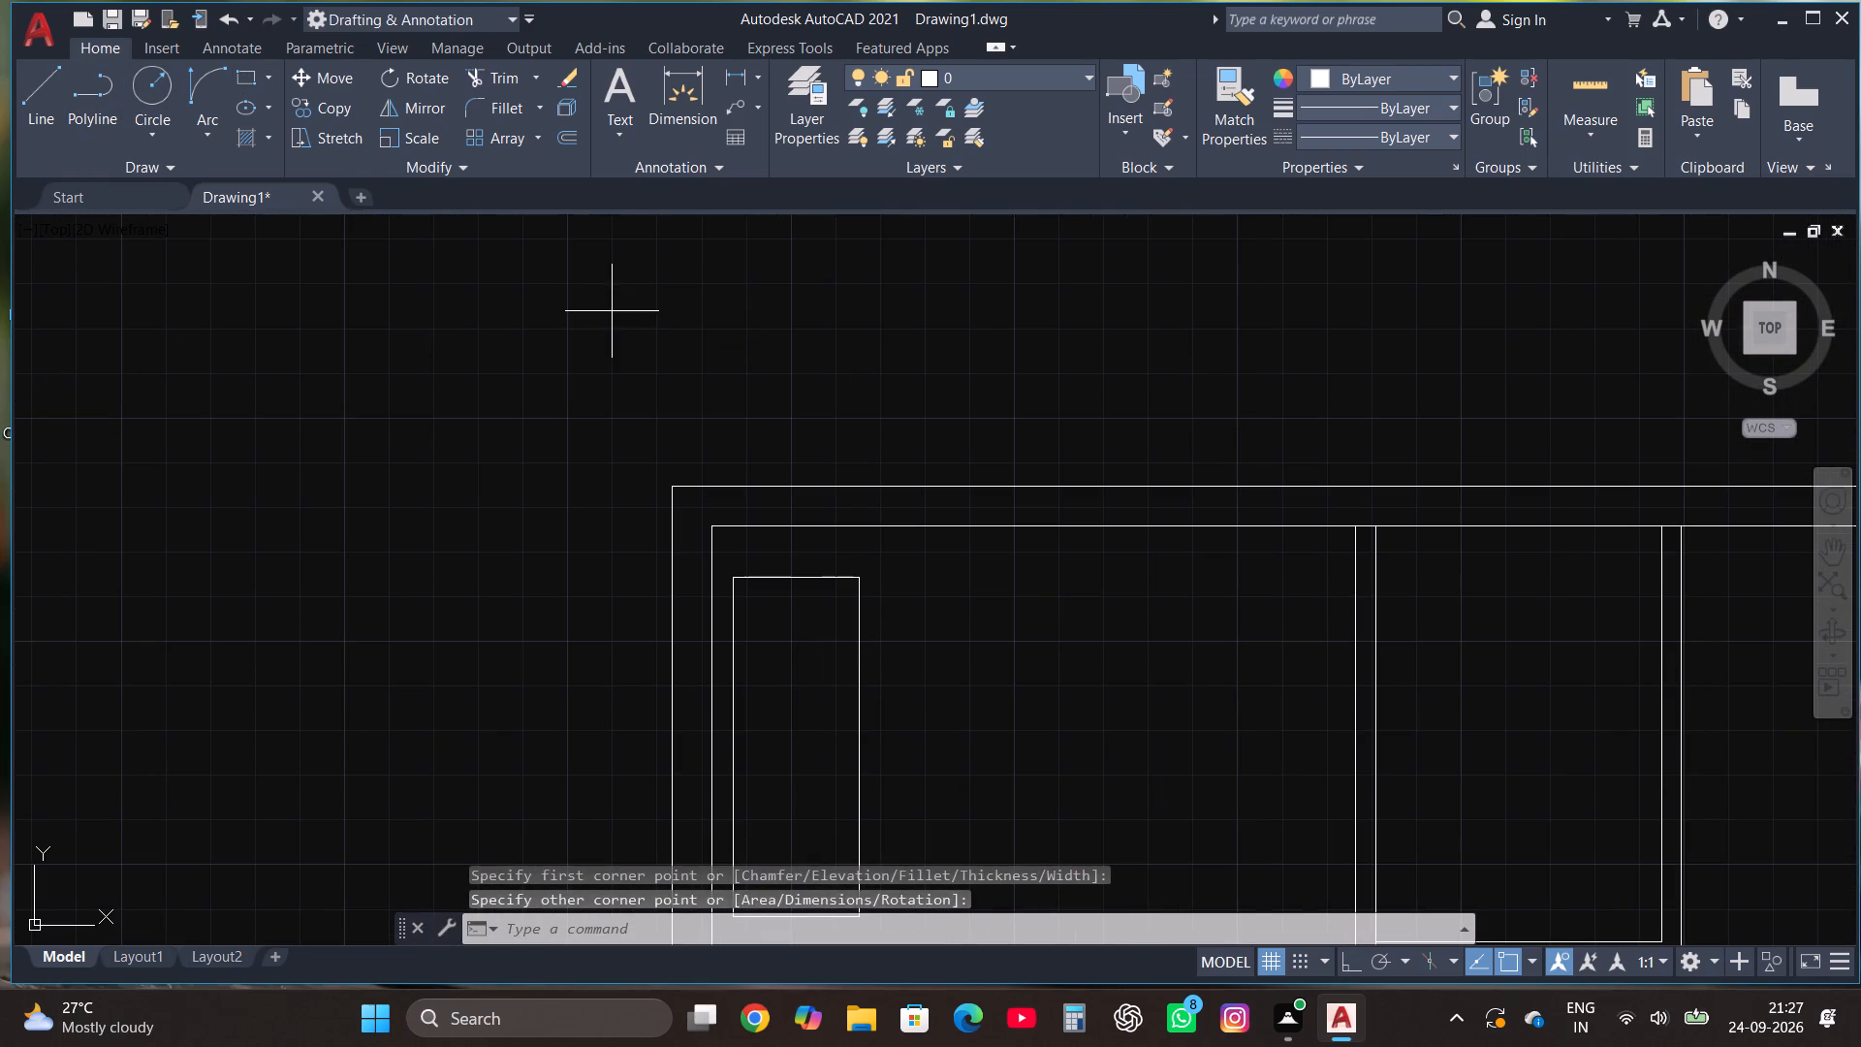
{"action": "left_click", "coordinate": [861, 578]}
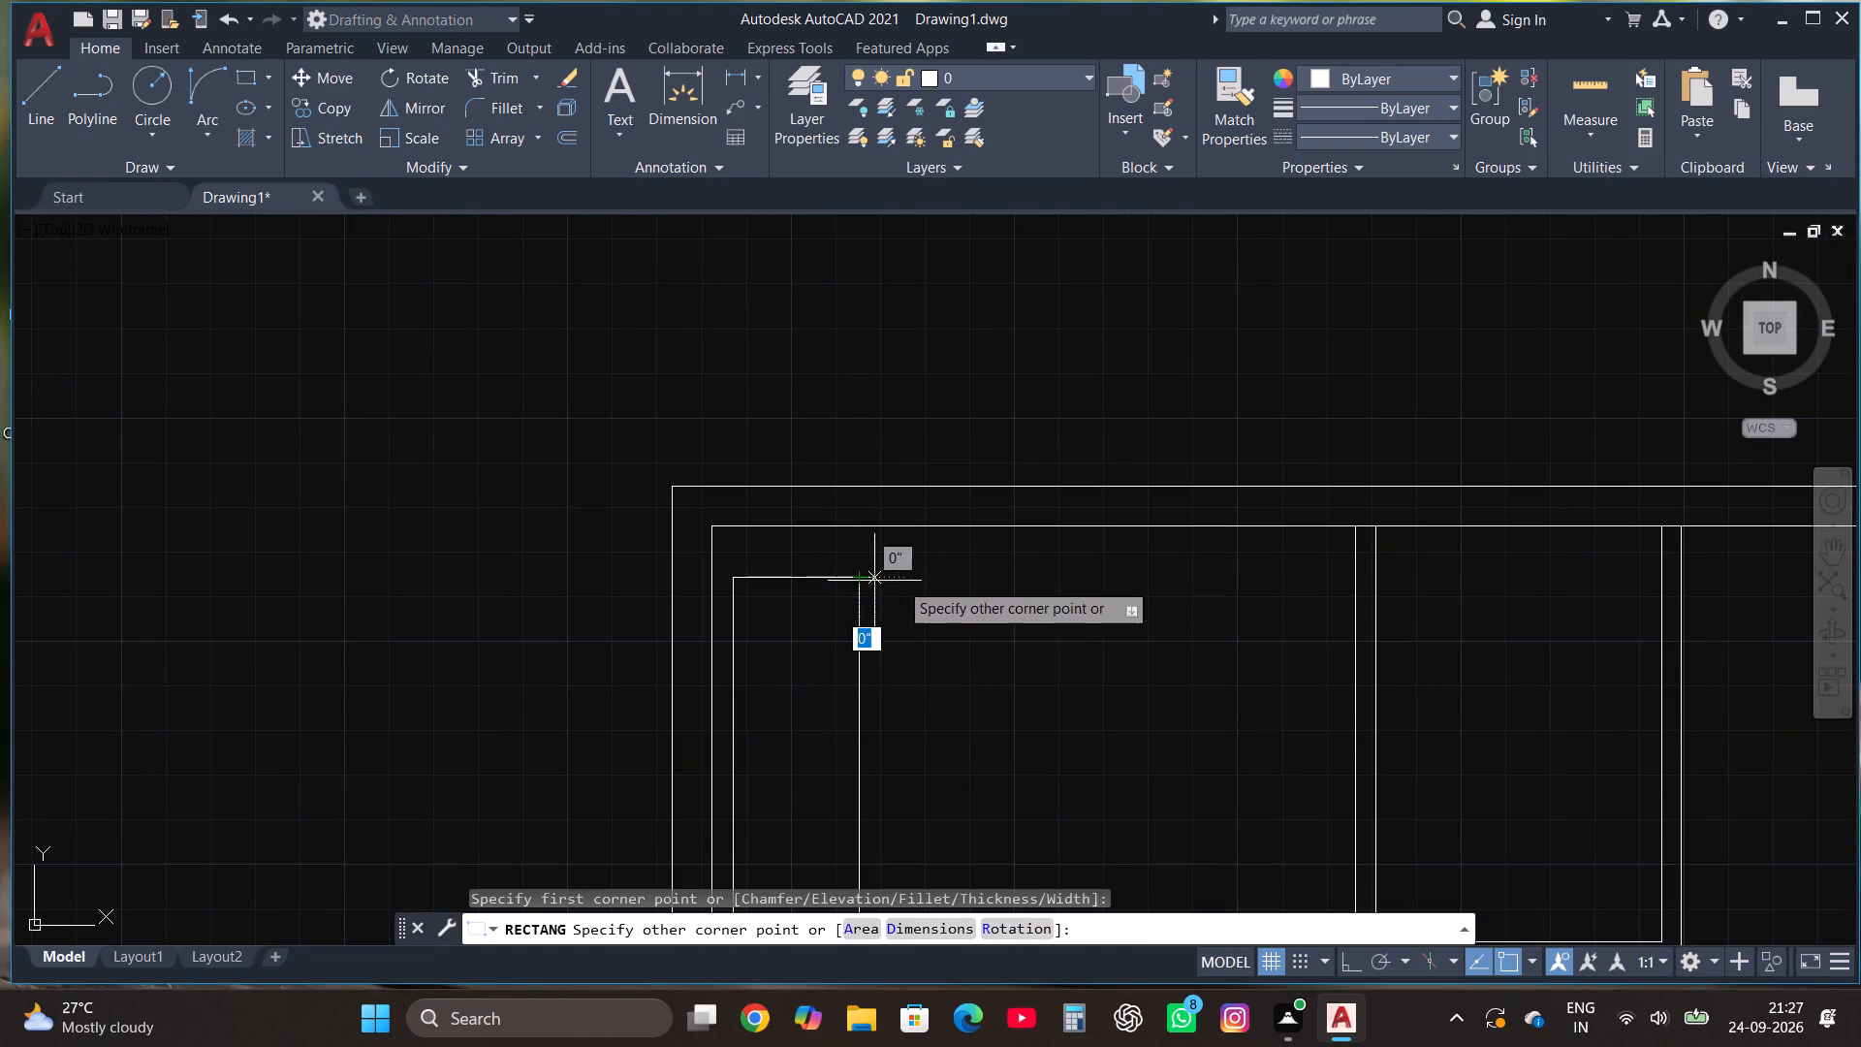
{"action": "left_click", "coordinate": [996, 701]}
Draw a thin rectangular strip across the full width of the single bed, below its head end.
{"action": "left_click", "coordinate": [48, 89]}
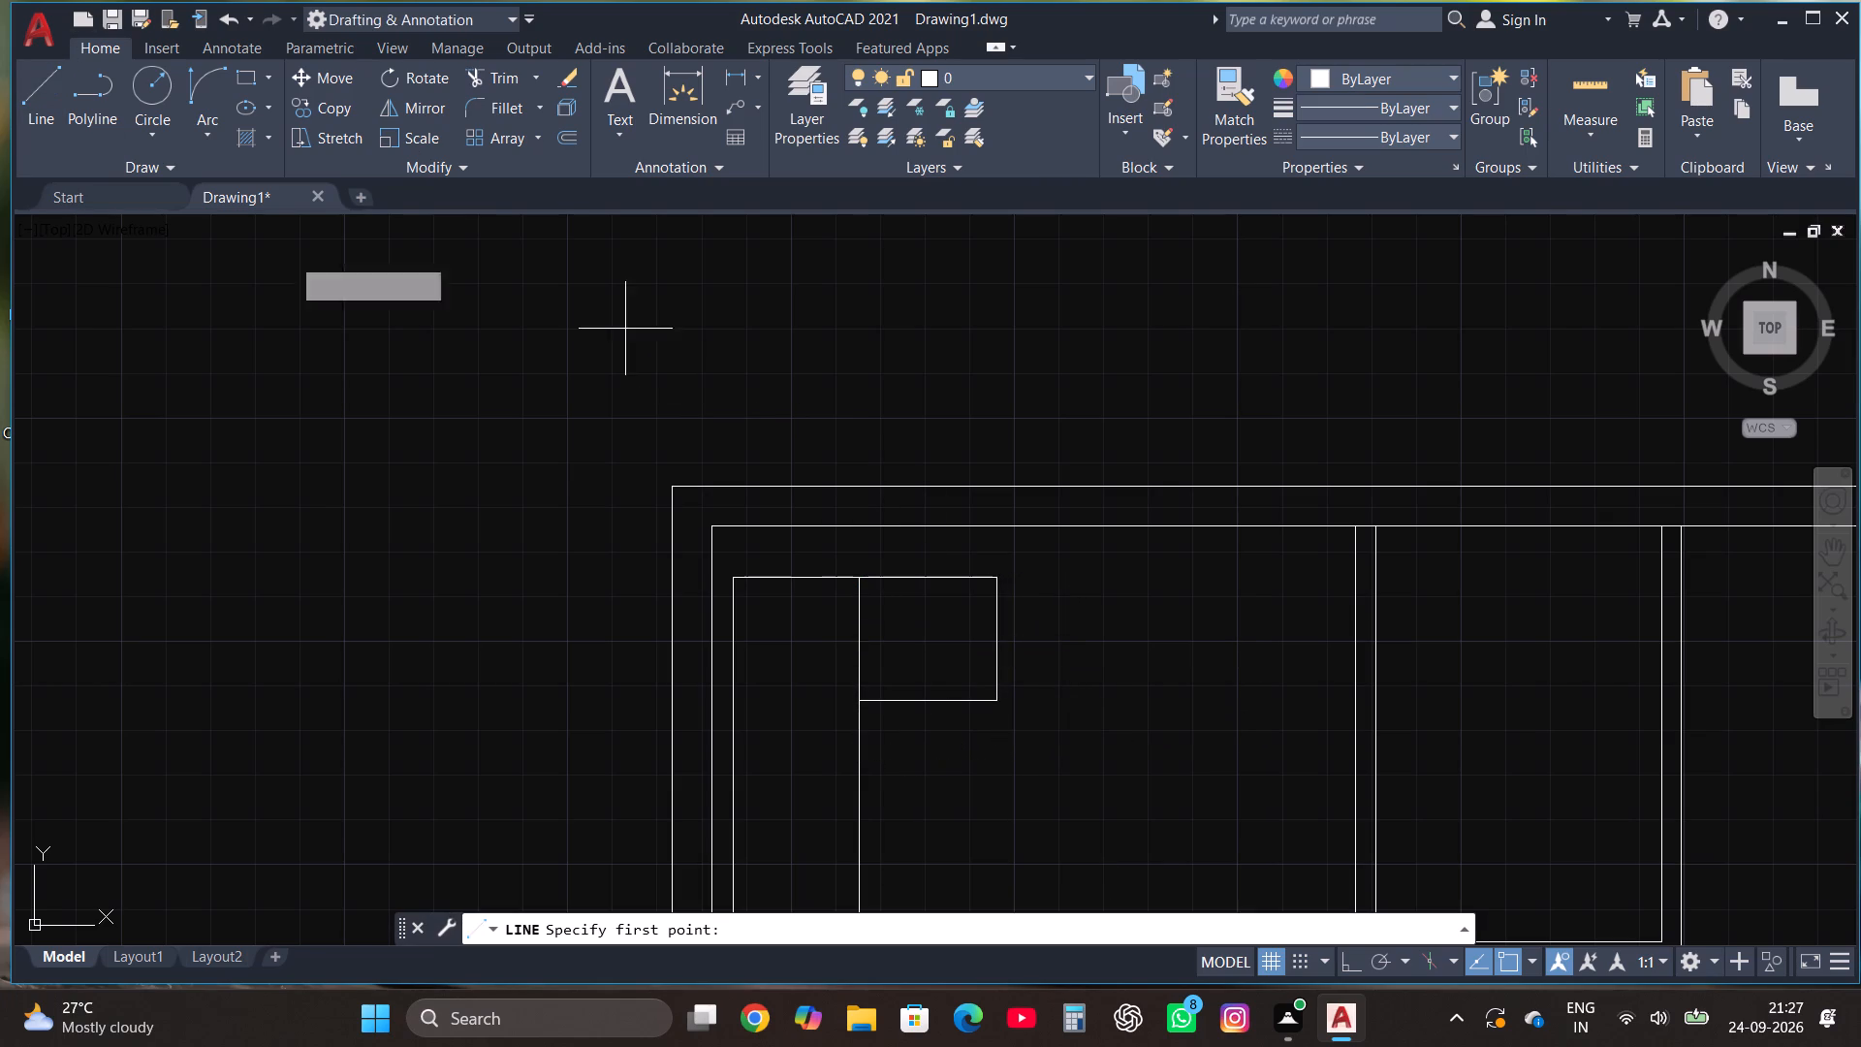
{"action": "left_click", "coordinate": [238, 69]}
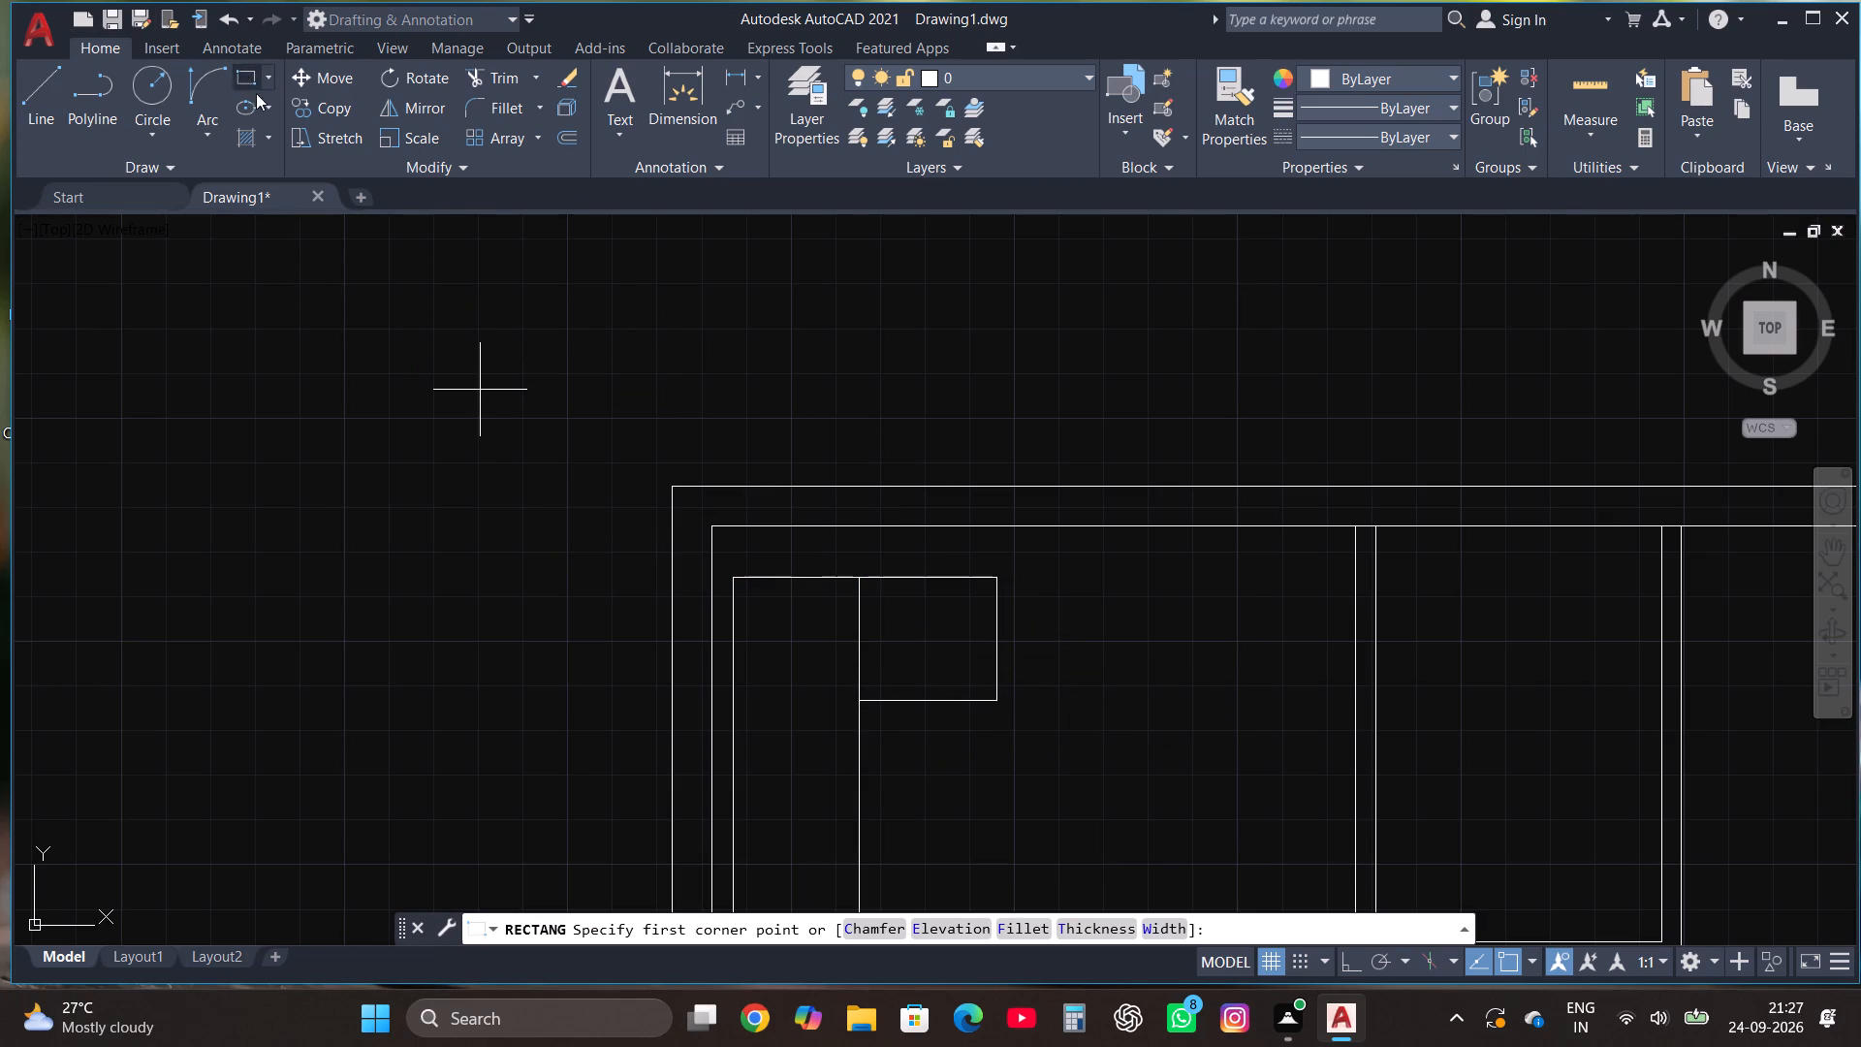
{"action": "scroll", "coordinate": [691, 567], "scroll_direction": "up", "scroll_amount": 1}
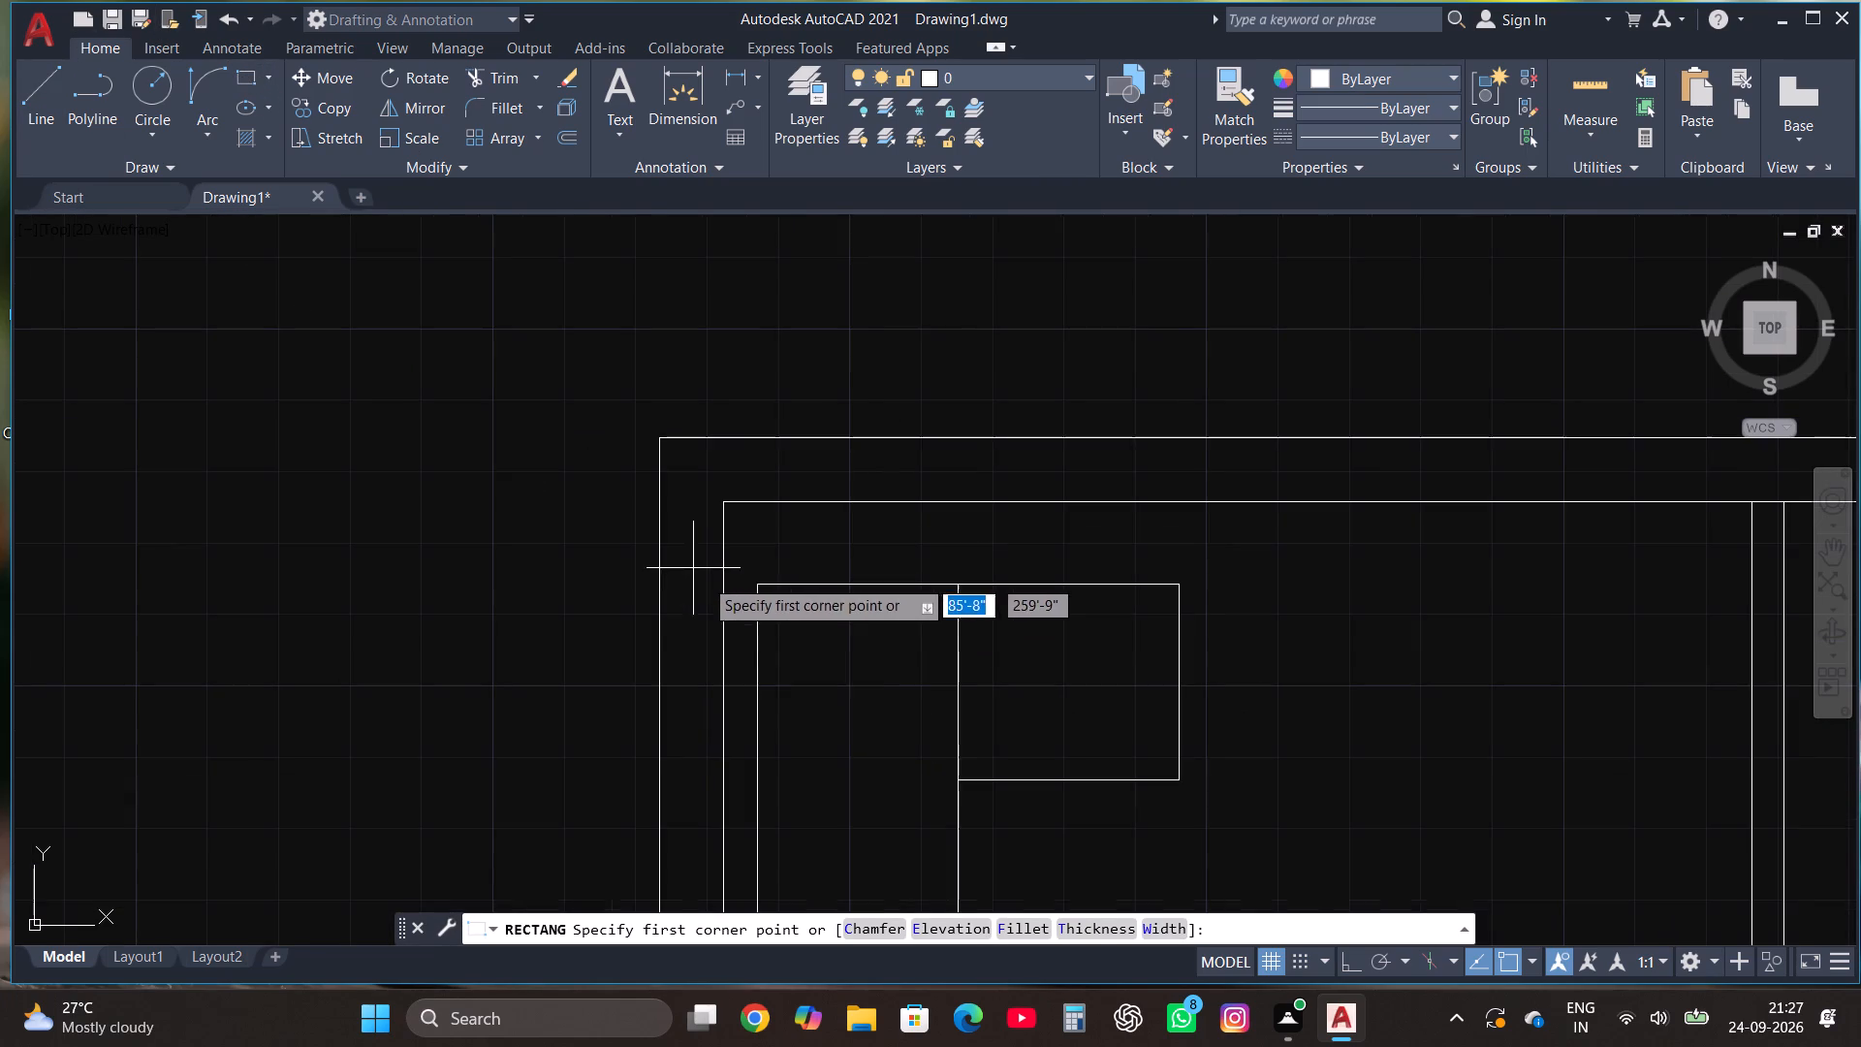
{"action": "left_click", "coordinate": [955, 733]}
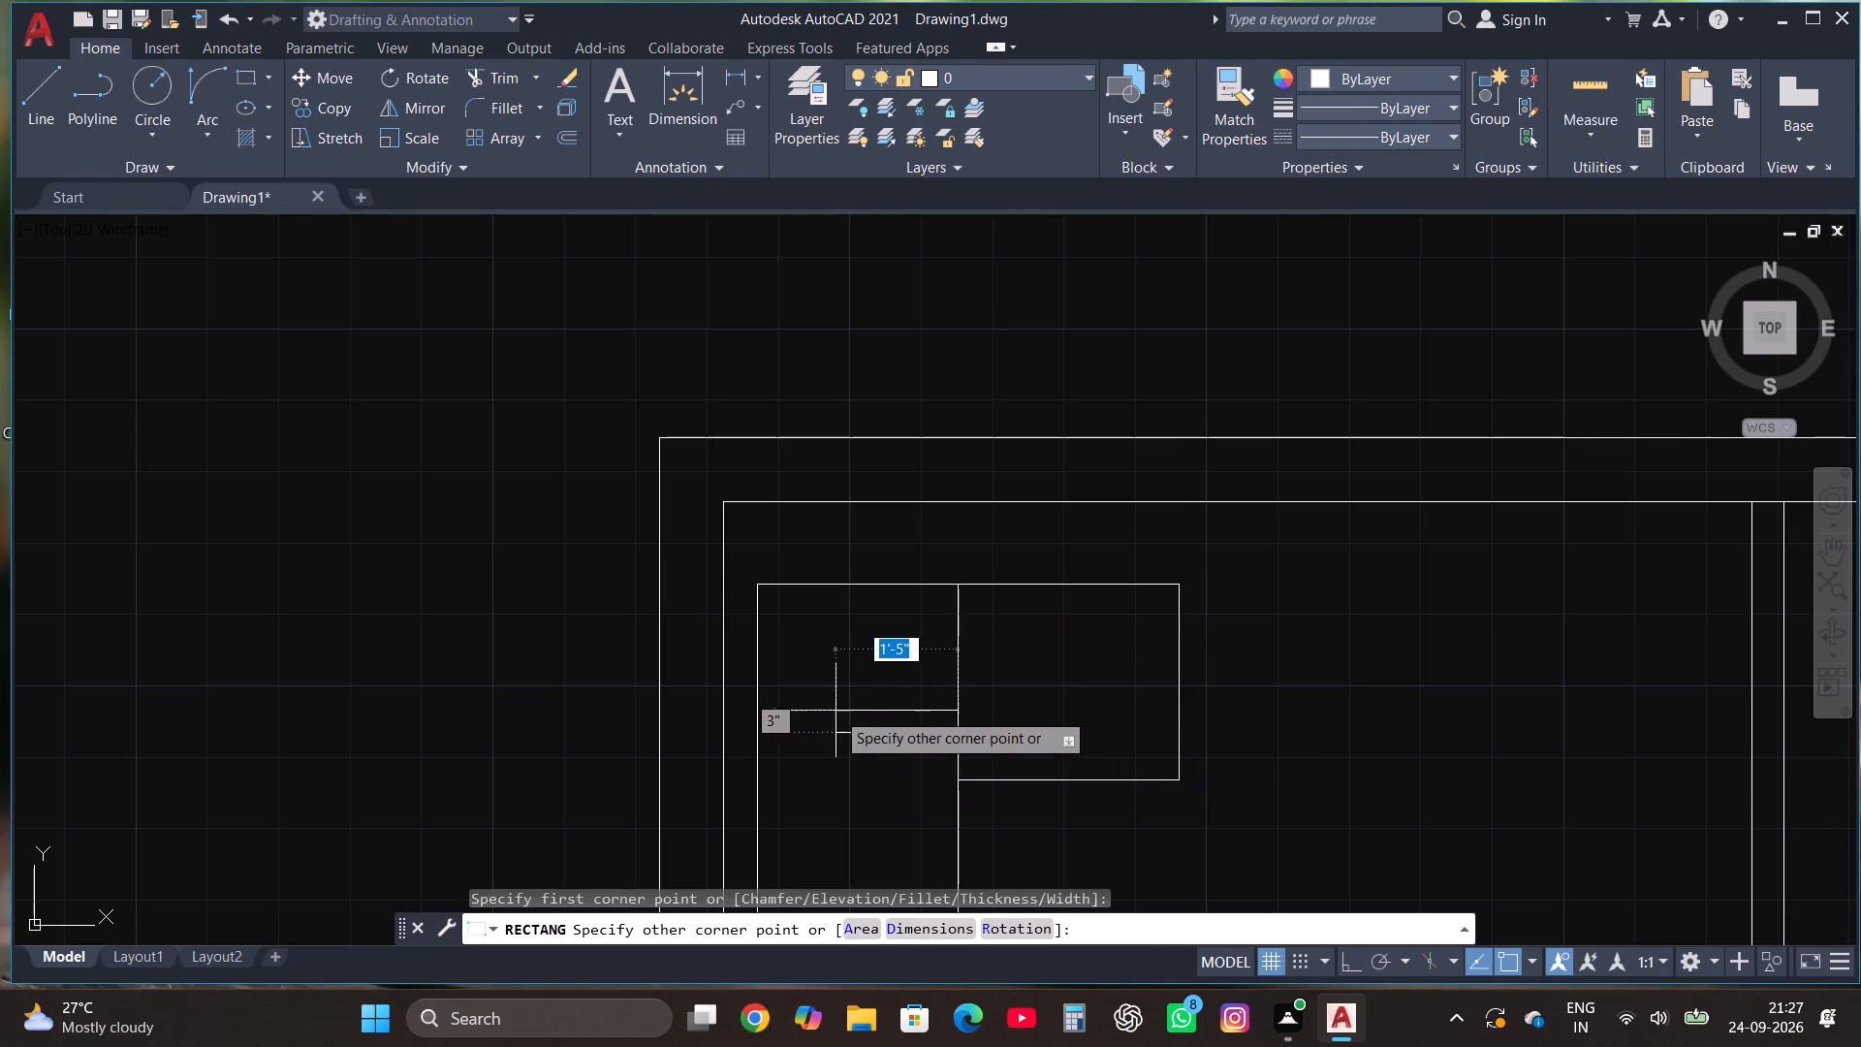
{"action": "left_click", "coordinate": [758, 697]}
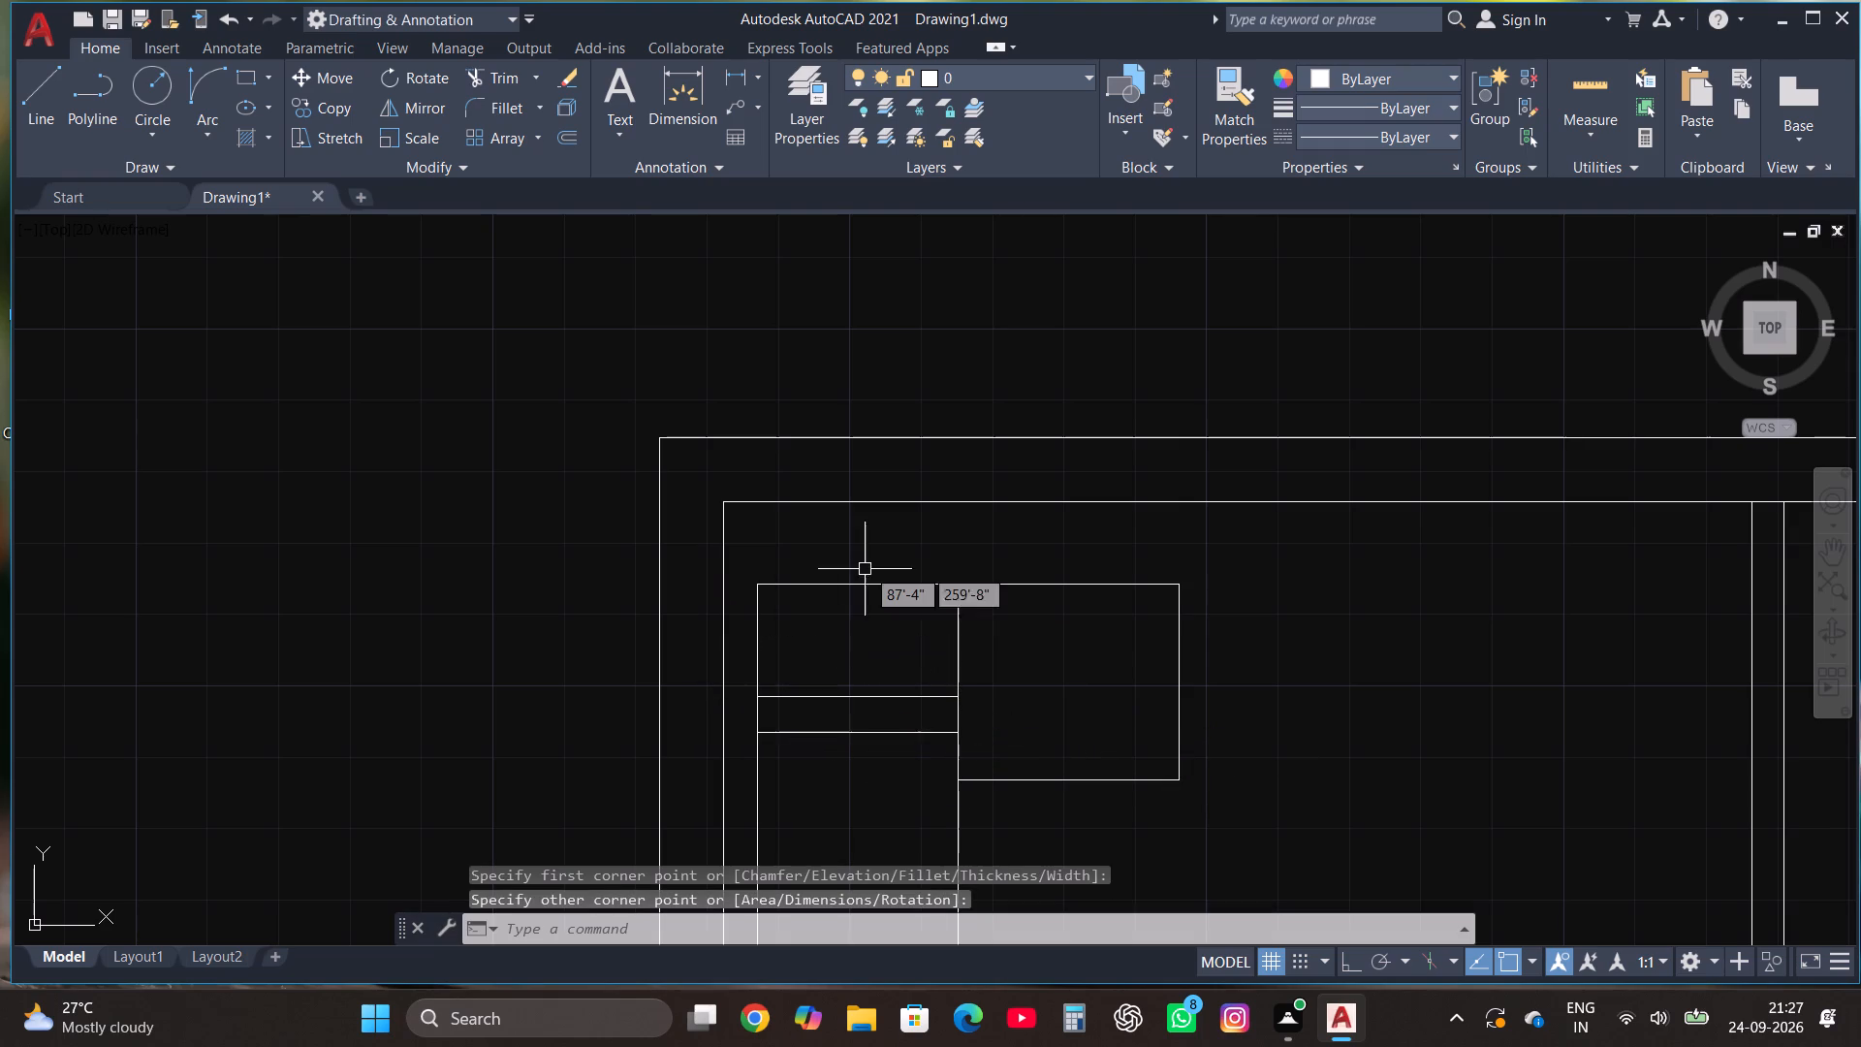
Draw the single bed's pillow as a rectangle about 1'-4" wide, from the strip's north edge to the bed's north edge.
{"action": "left_click", "coordinate": [239, 75]}
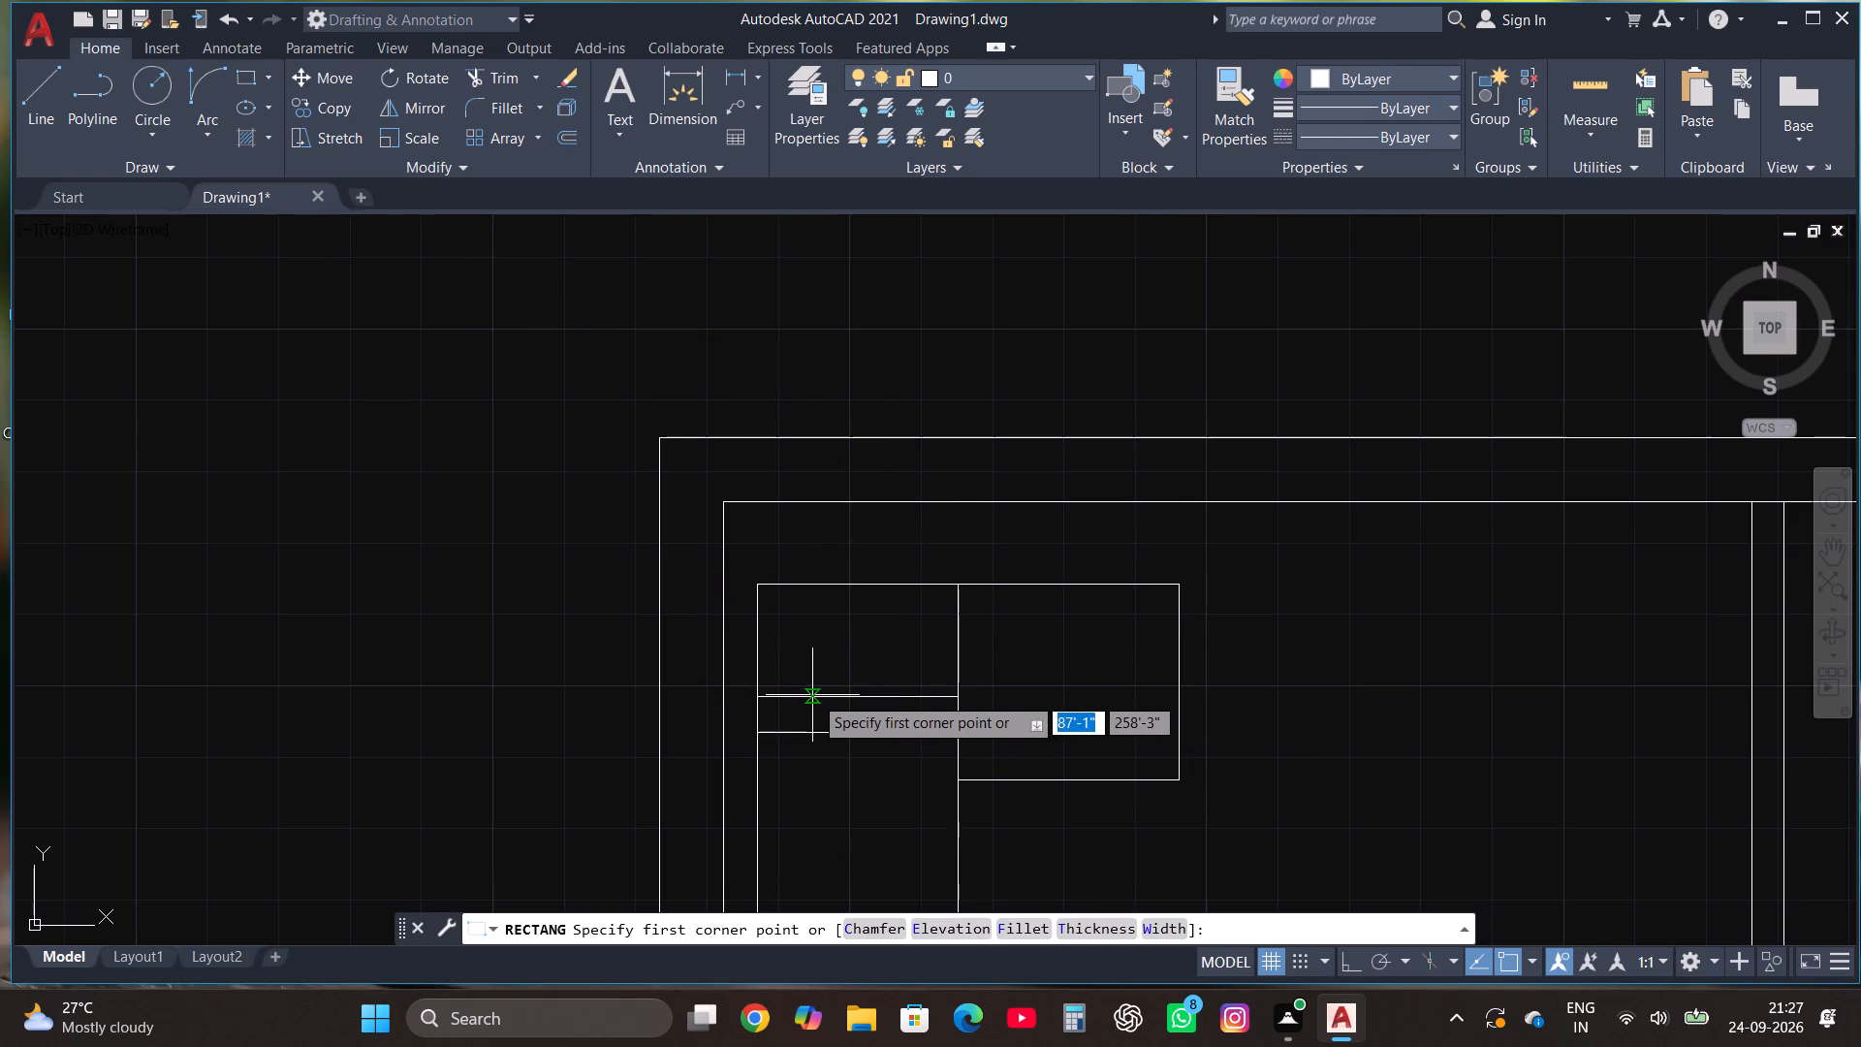
{"action": "left_click", "coordinate": [806, 695]}
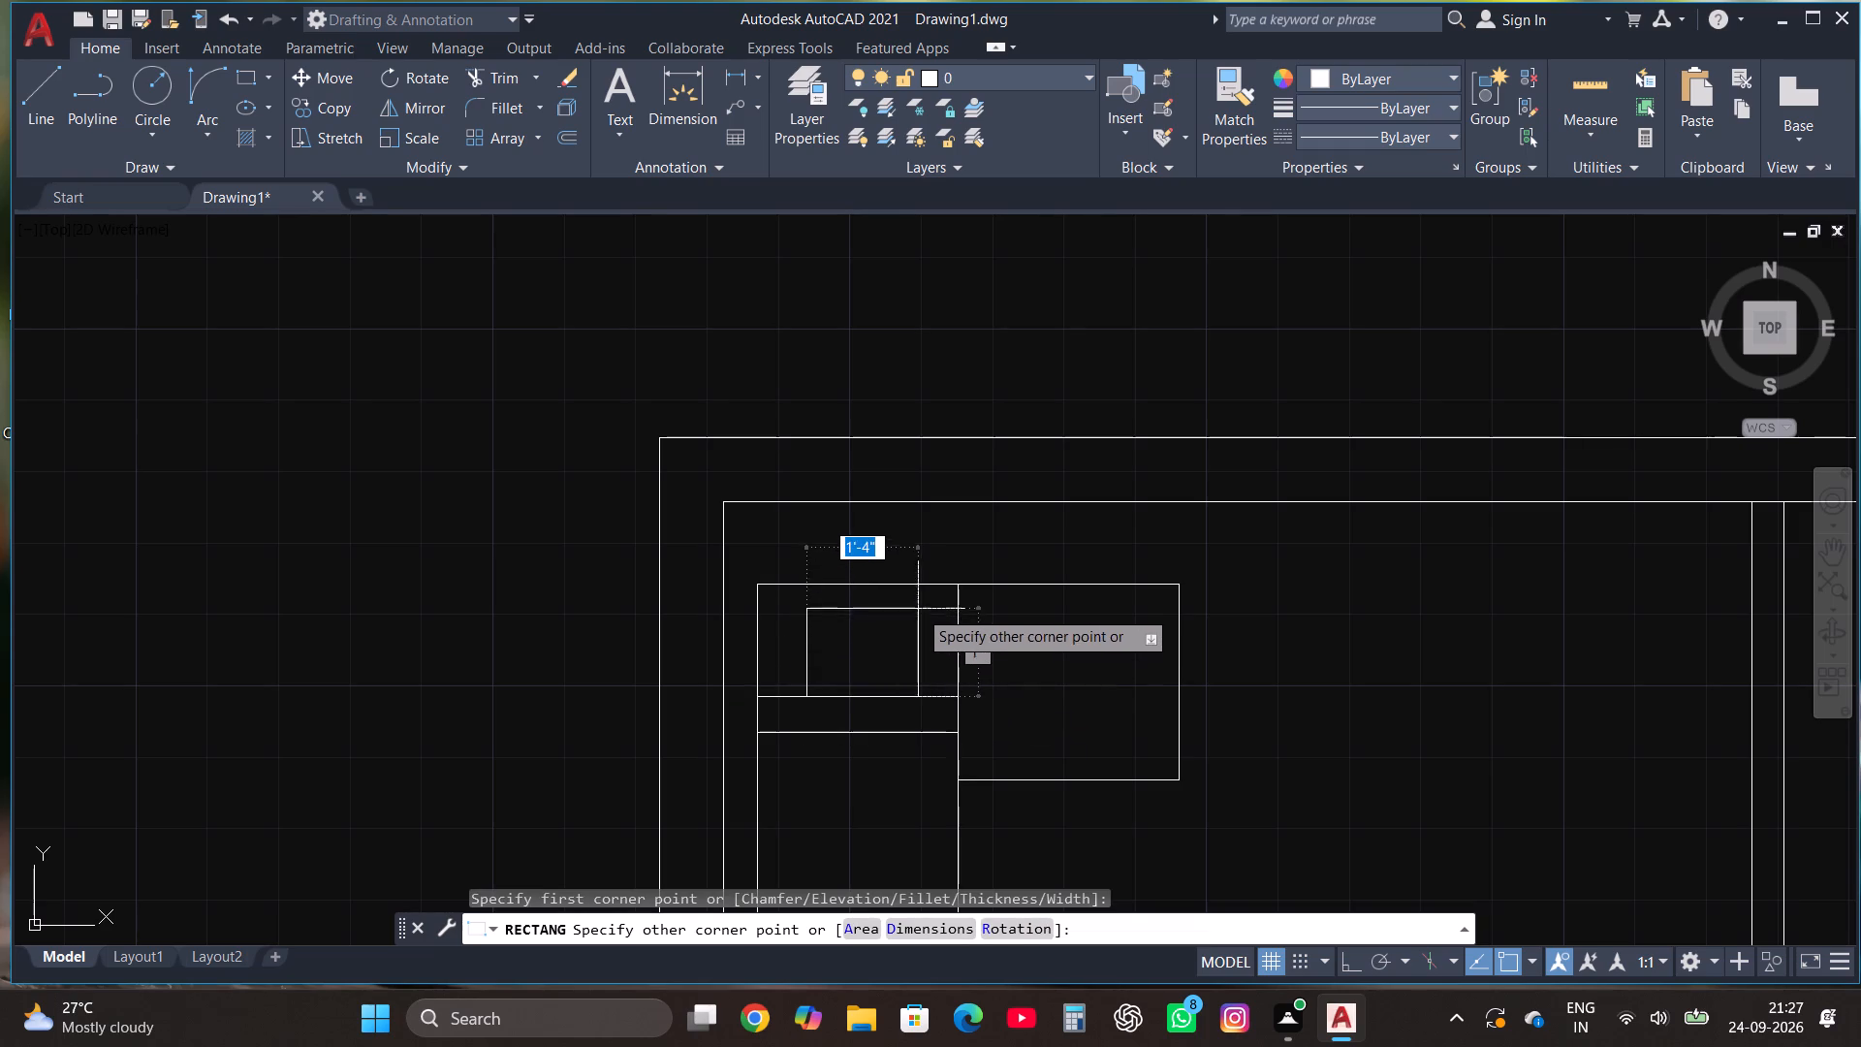
{"action": "left_click", "coordinate": [913, 583]}
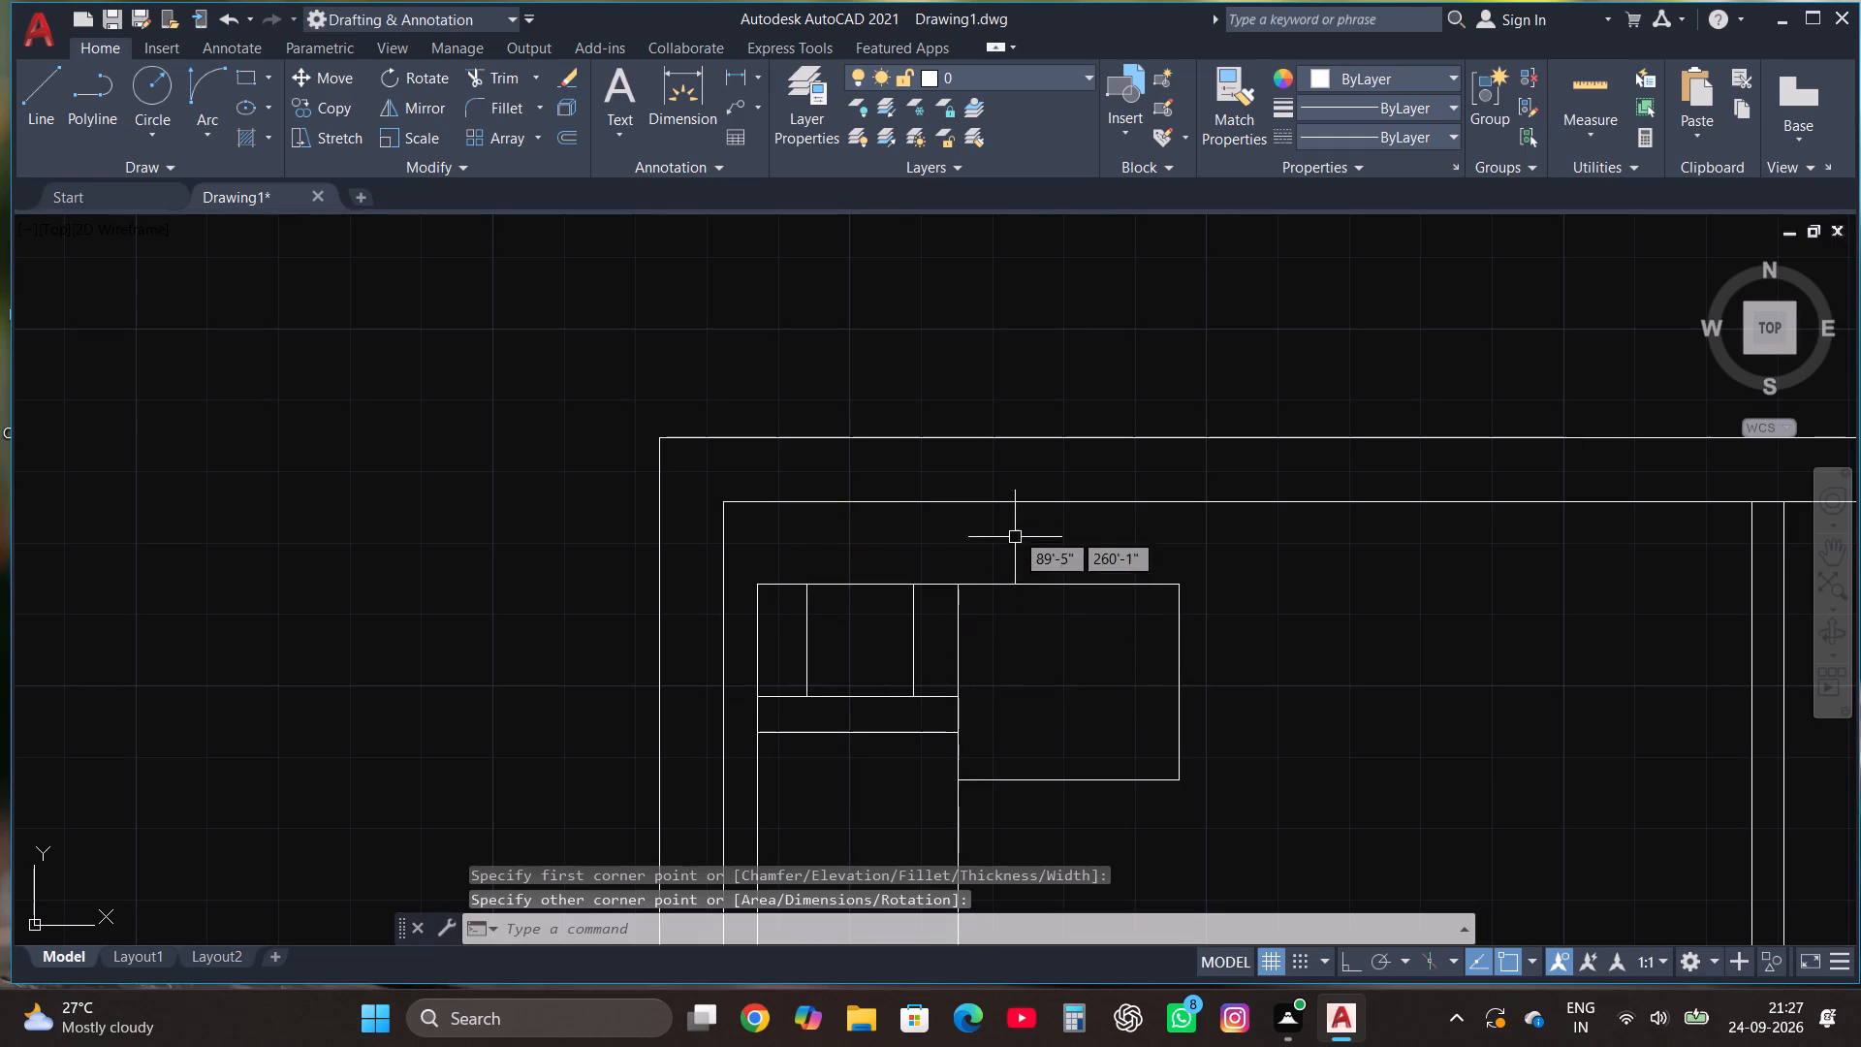
Open the tool palettes with TOOLPALETTES and insert the Door - Imperial block in the empty area east of the plan.
{"action": "scroll", "coordinate": [990, 470], "scroll_direction": "down", "scroll_amount": 3}
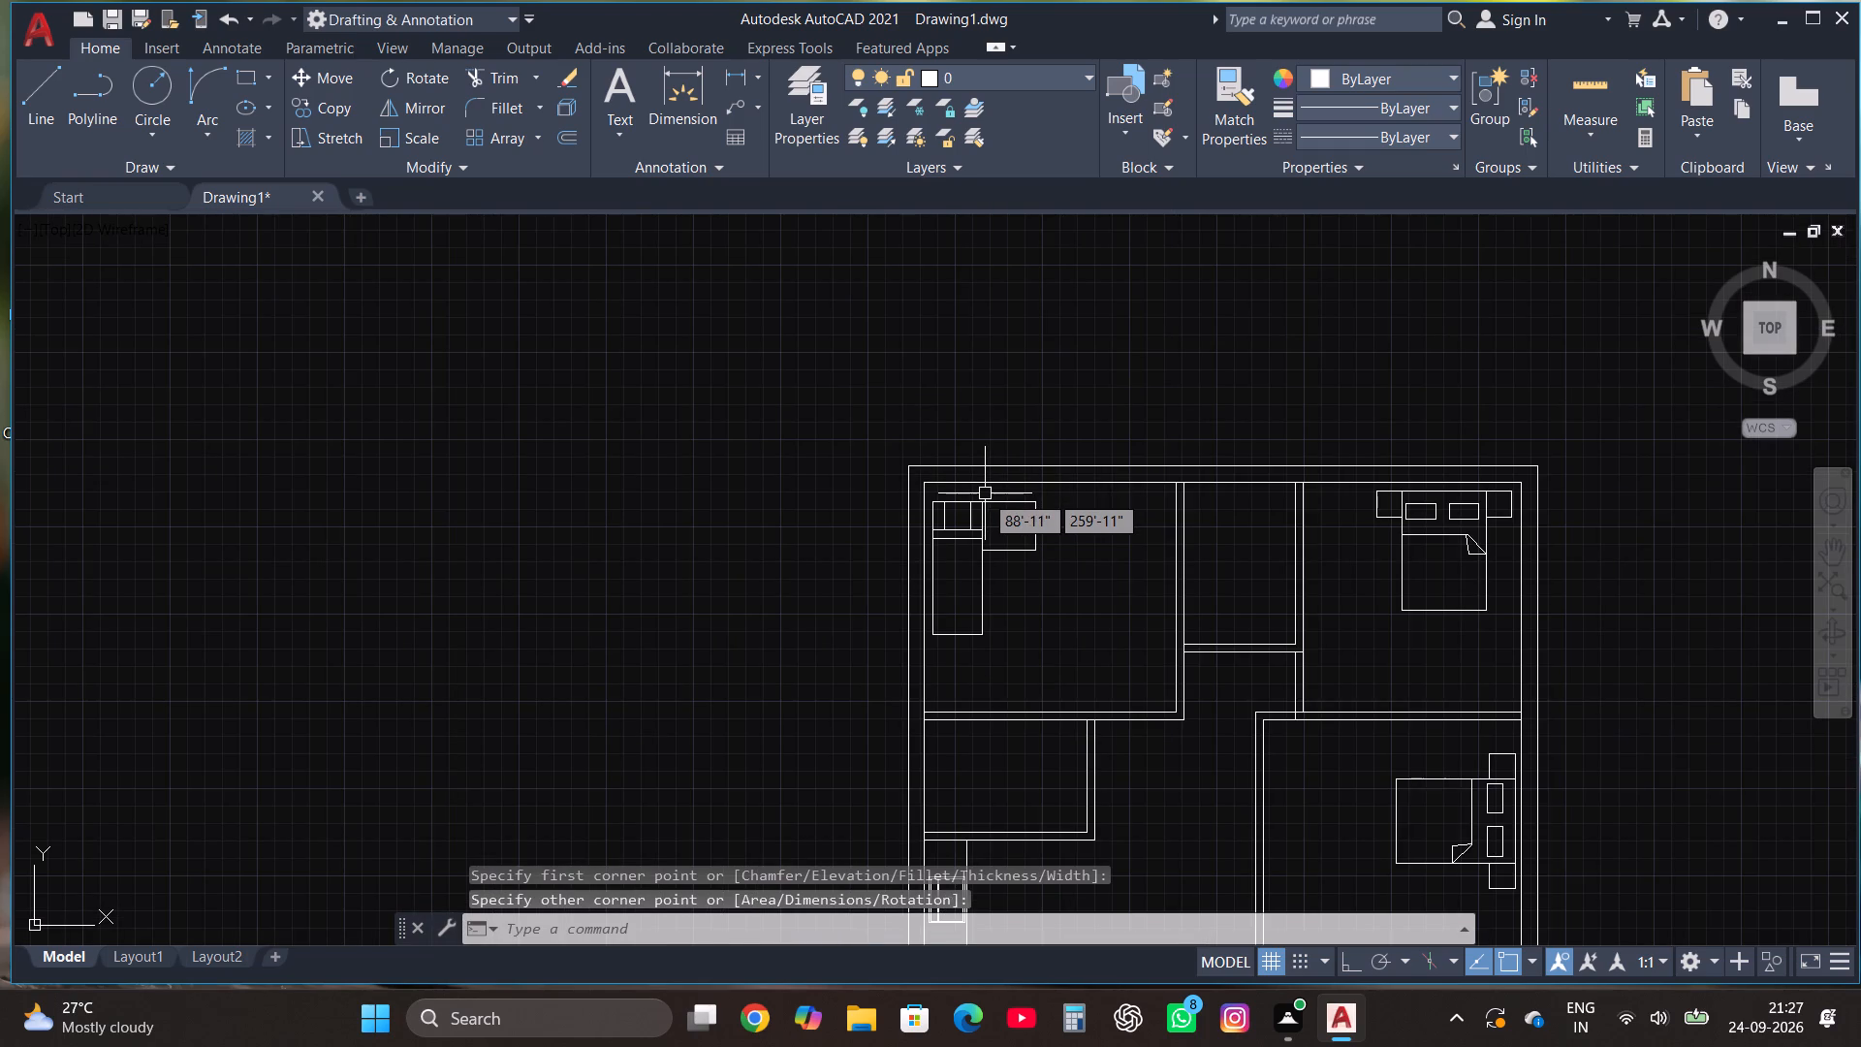
{"action": "scroll", "coordinate": [984, 496], "scroll_direction": "down", "scroll_amount": 1}
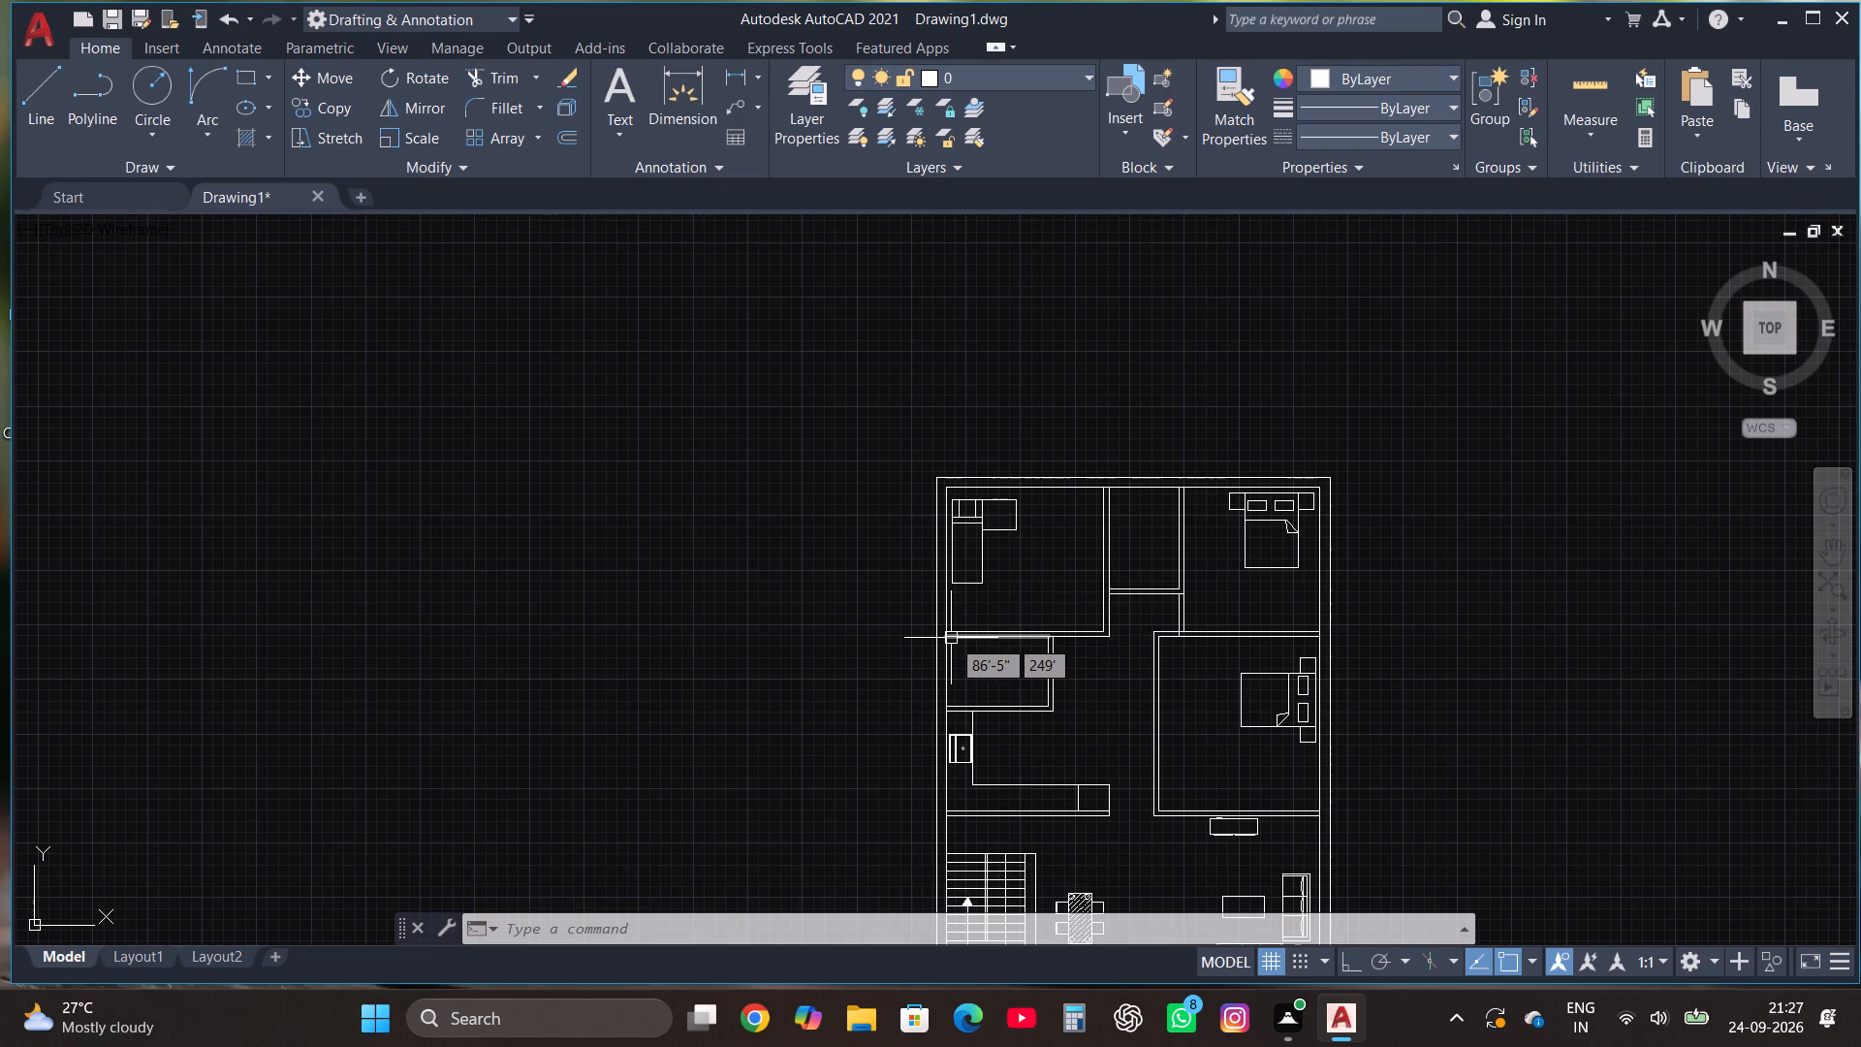
{"action": "scroll", "coordinate": [719, 699], "scroll_direction": "down", "scroll_amount": 1}
{"action": "scroll", "coordinate": [1223, 638], "scroll_direction": "up", "scroll_amount": 1}
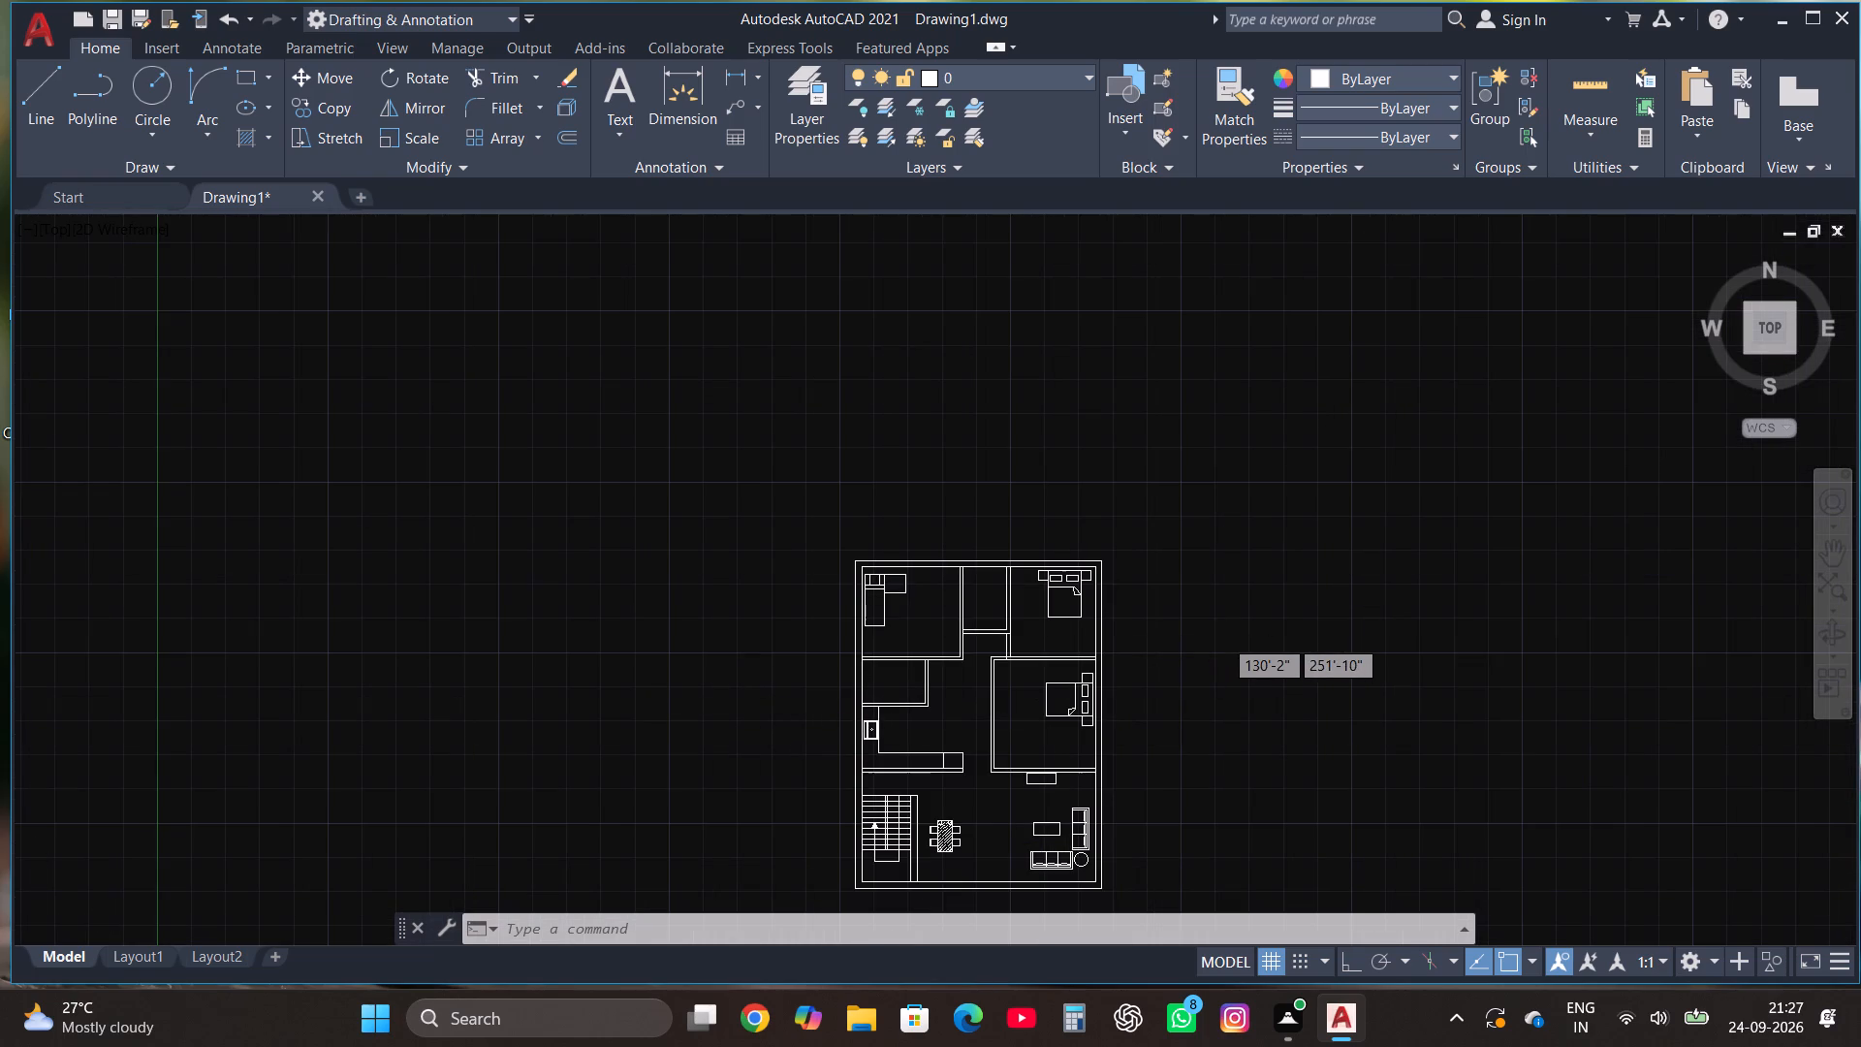
{"action": "type", "text": "tool"}
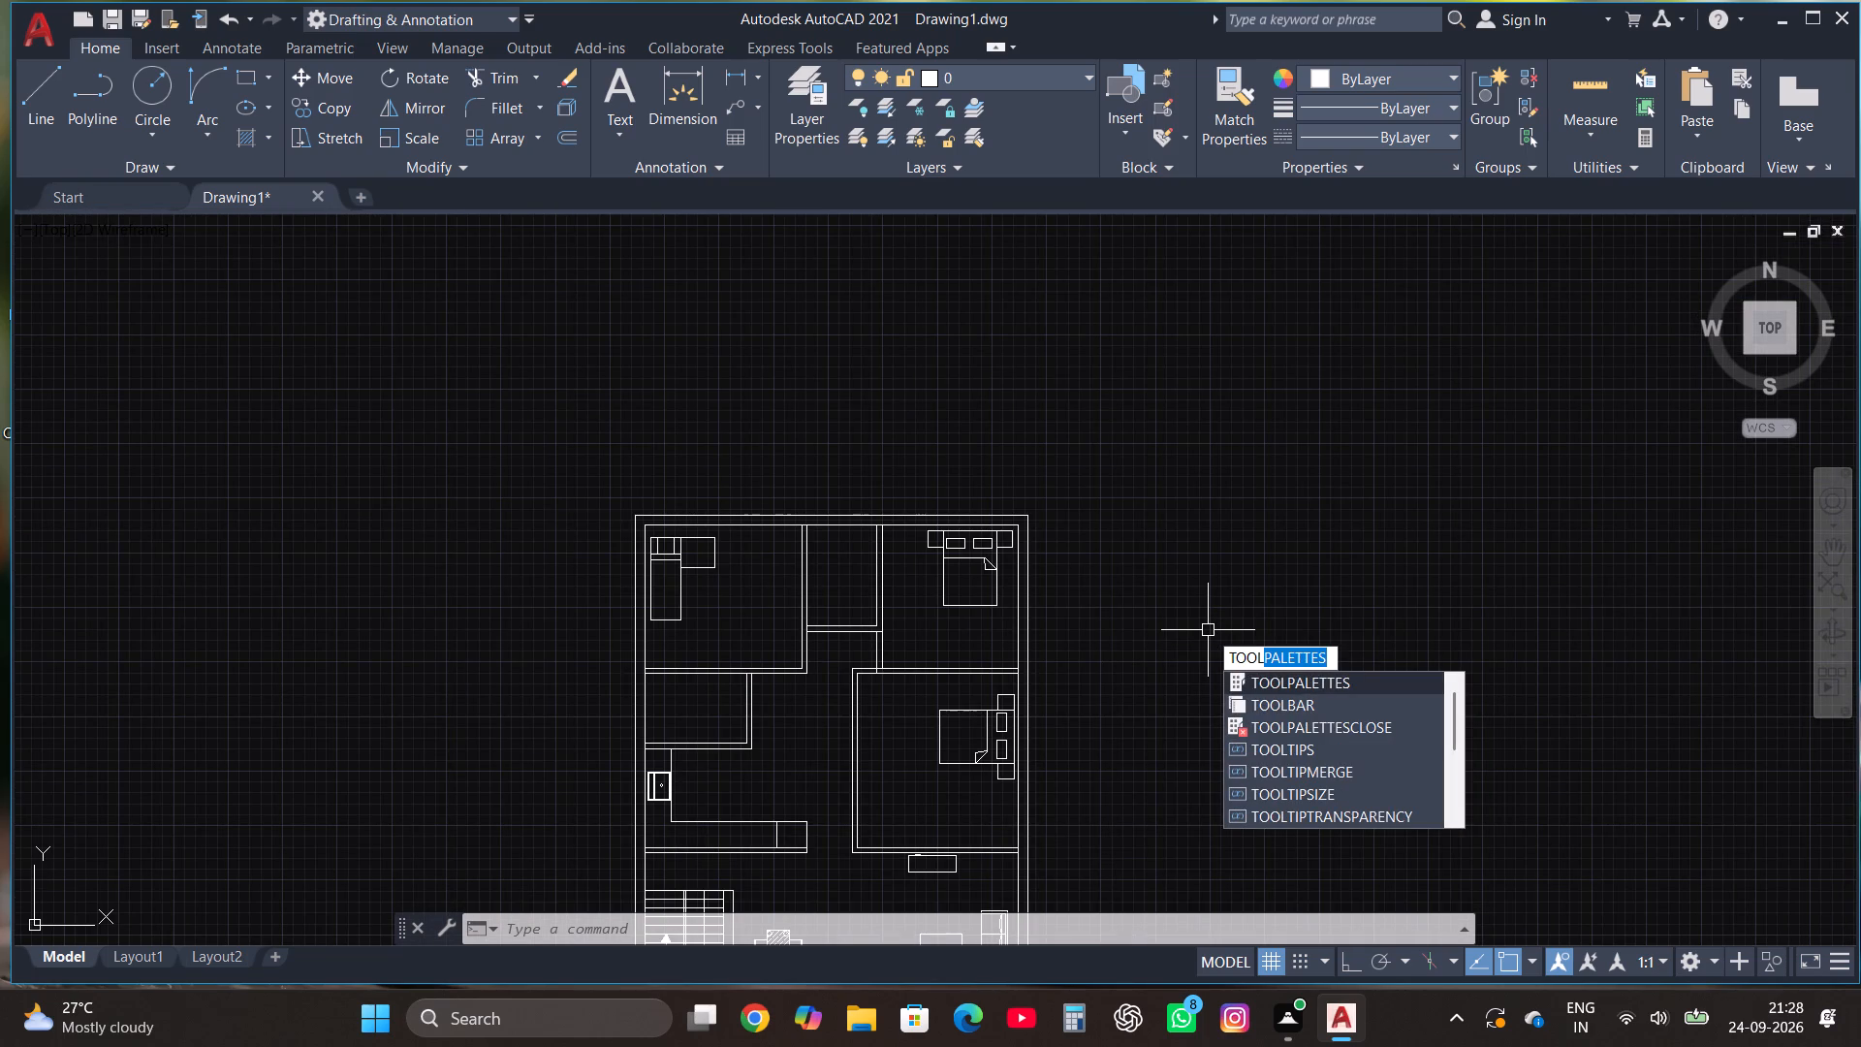
{"action": "left_click", "coordinate": [1303, 690]}
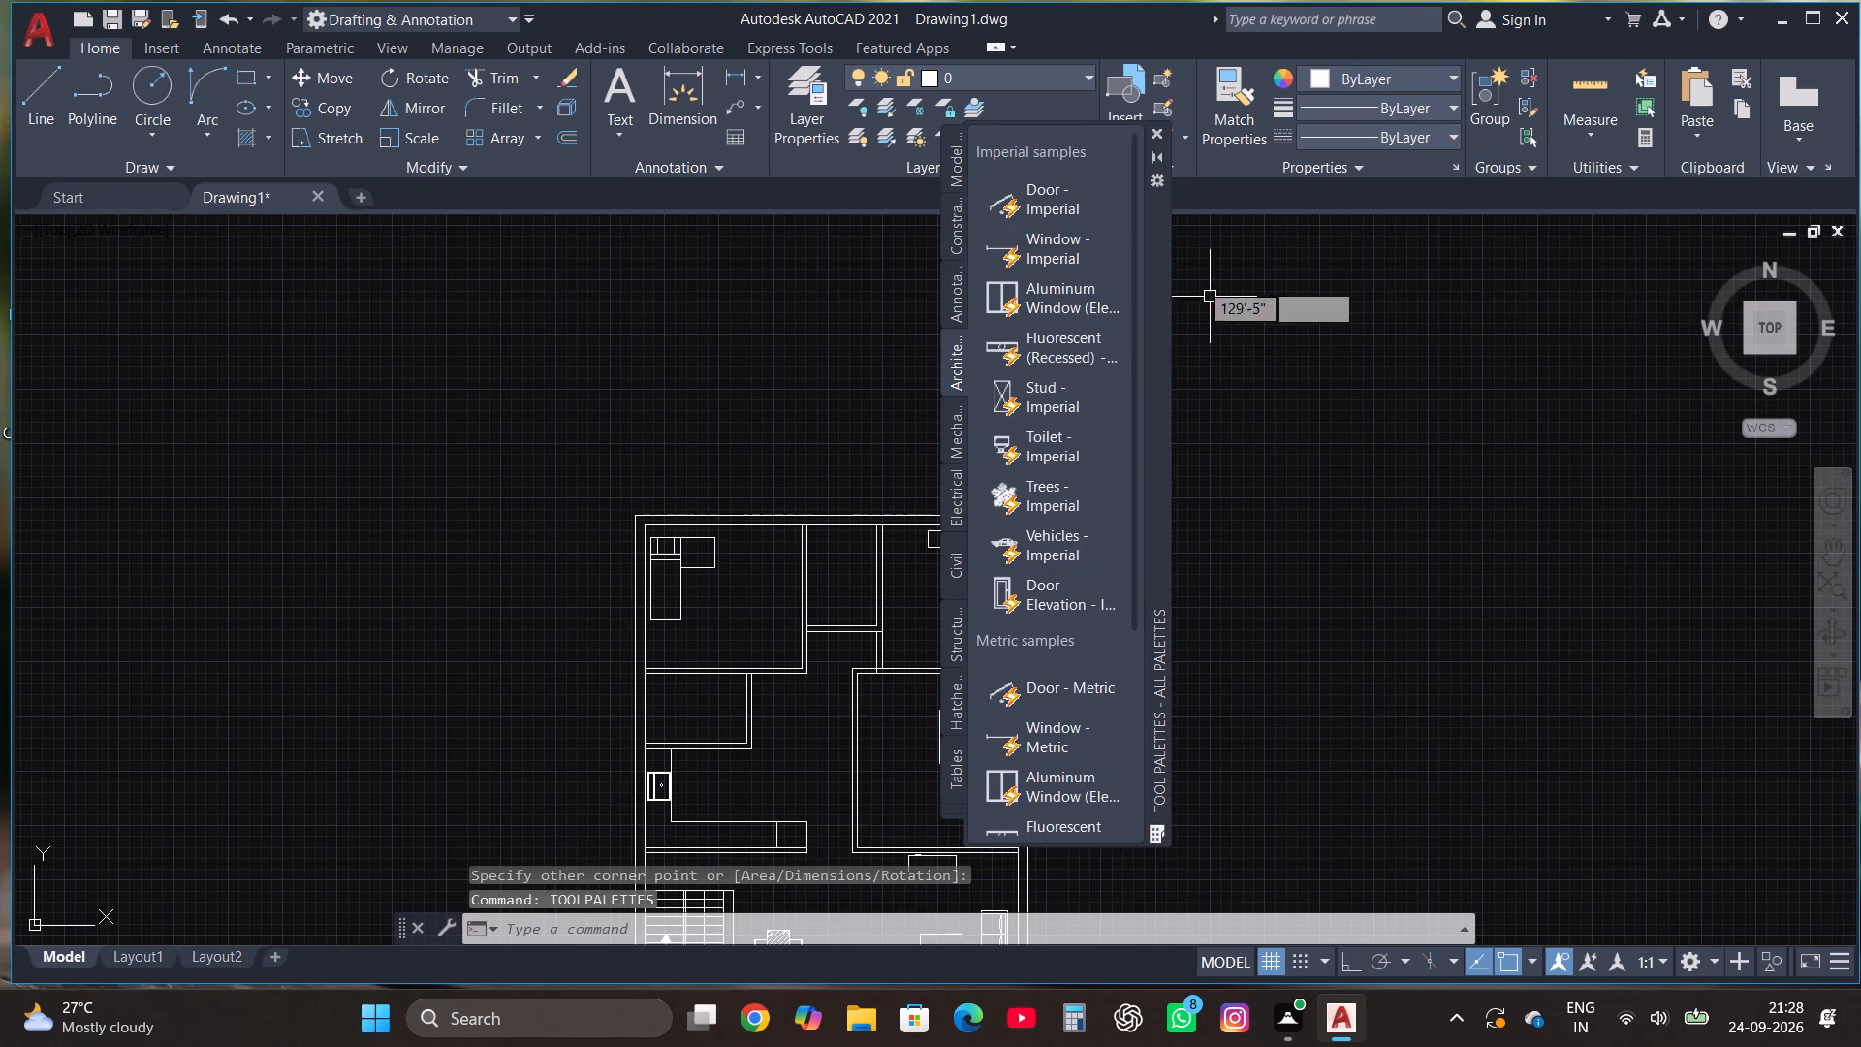
{"action": "left_click", "coordinate": [1042, 207]}
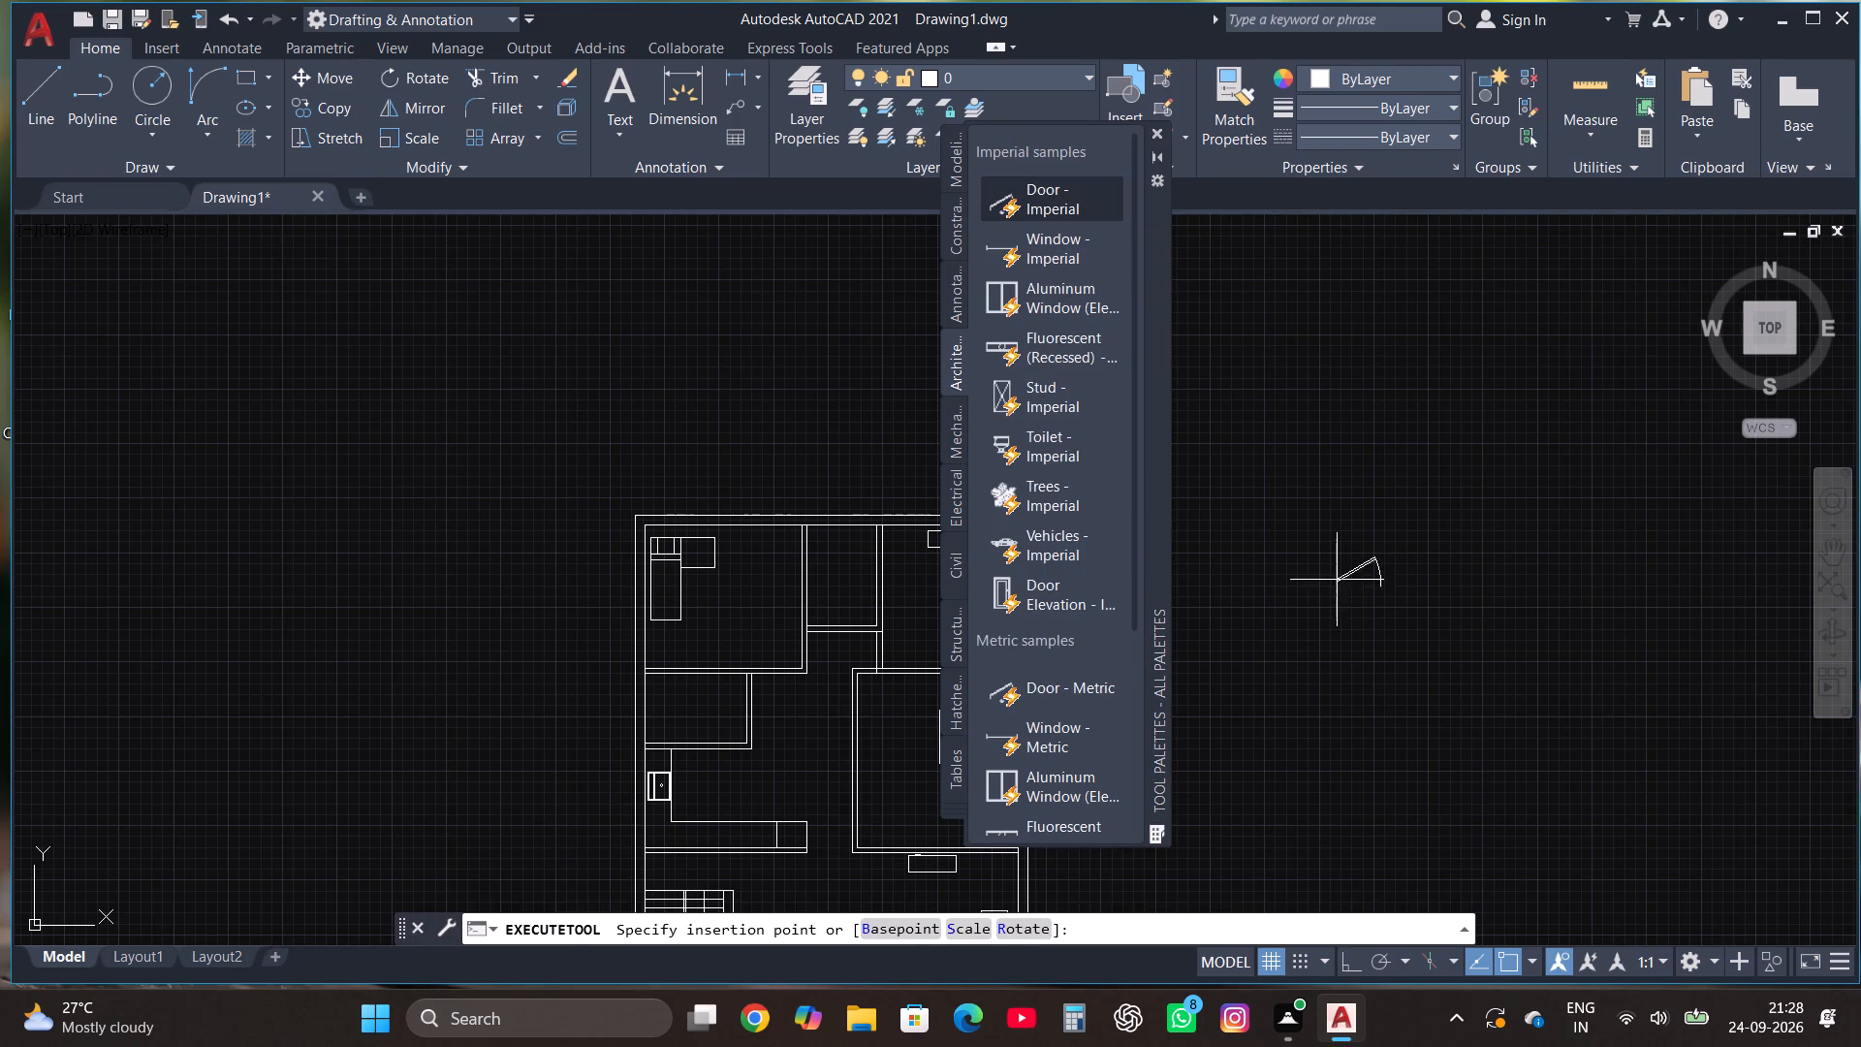
{"action": "left_click", "coordinate": [1298, 606]}
Insert the Toilet - Imperial block outside the plan, north of the door block, and close the tool palettes.
{"action": "left_click", "coordinate": [1050, 450]}
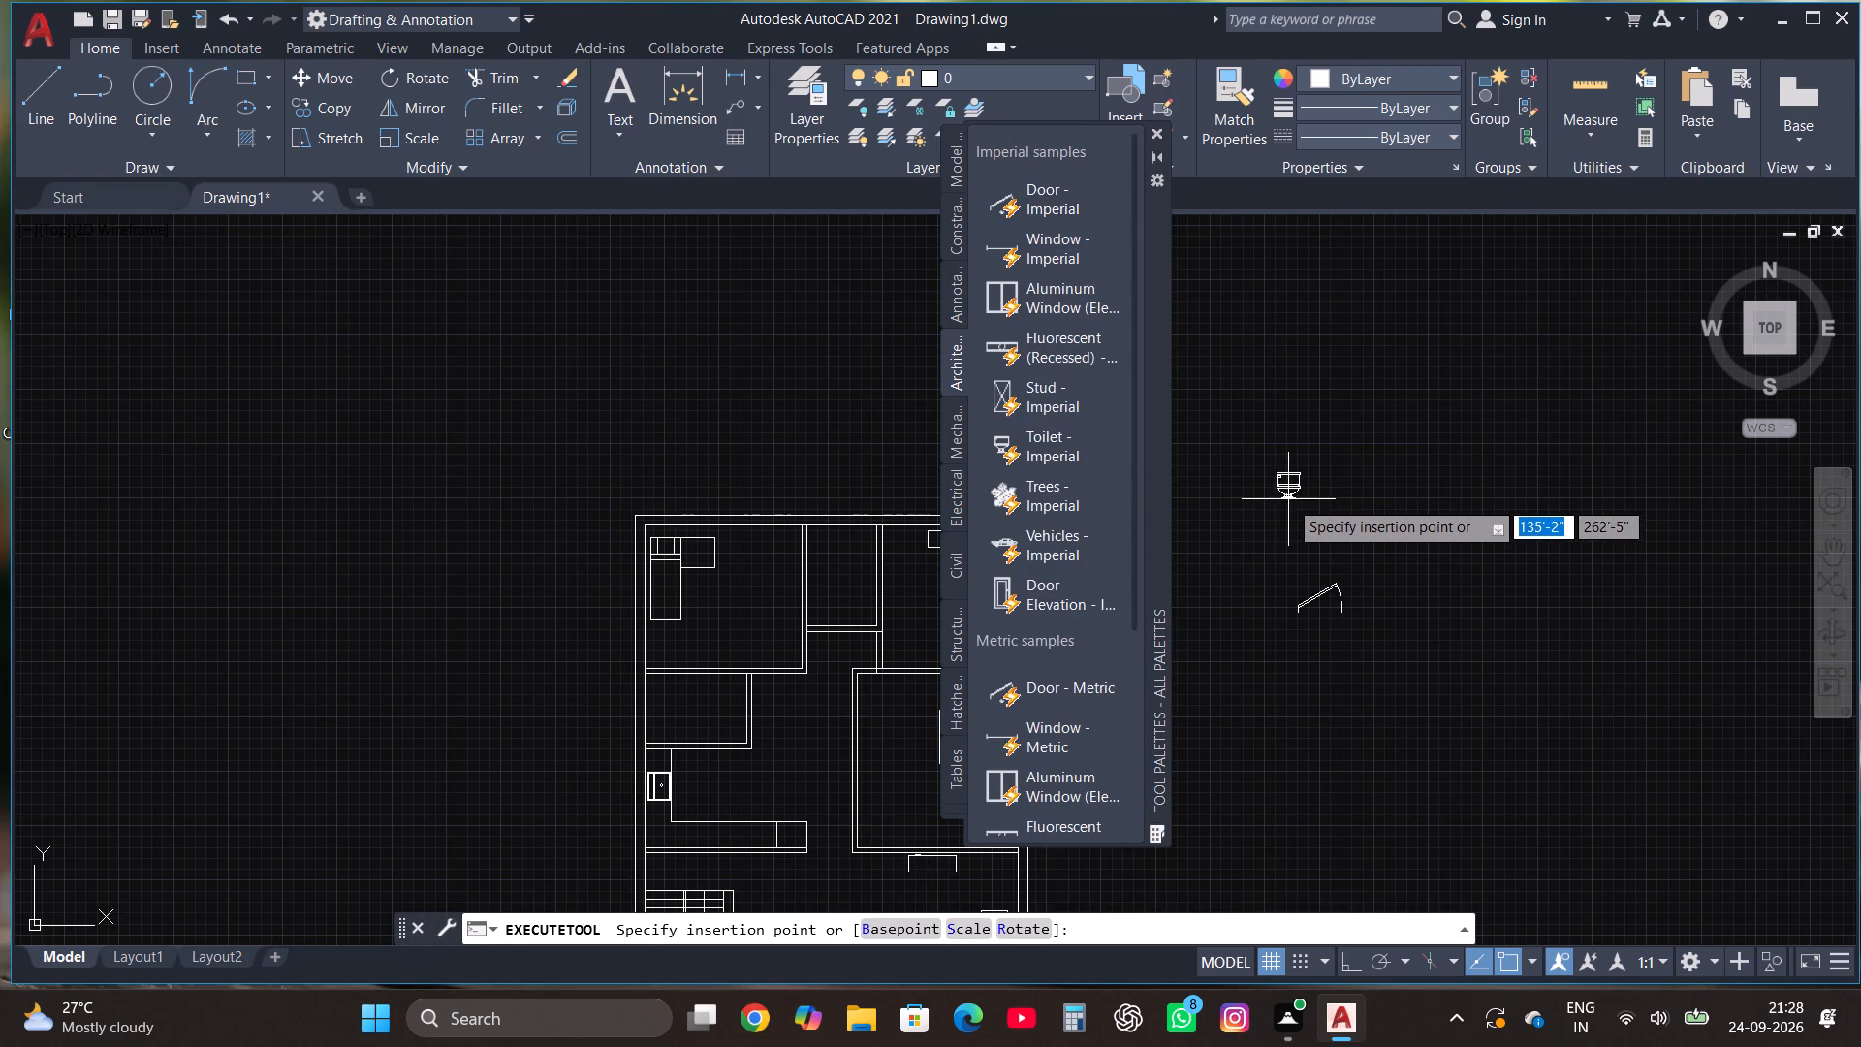
{"action": "left_click", "coordinate": [1278, 487]}
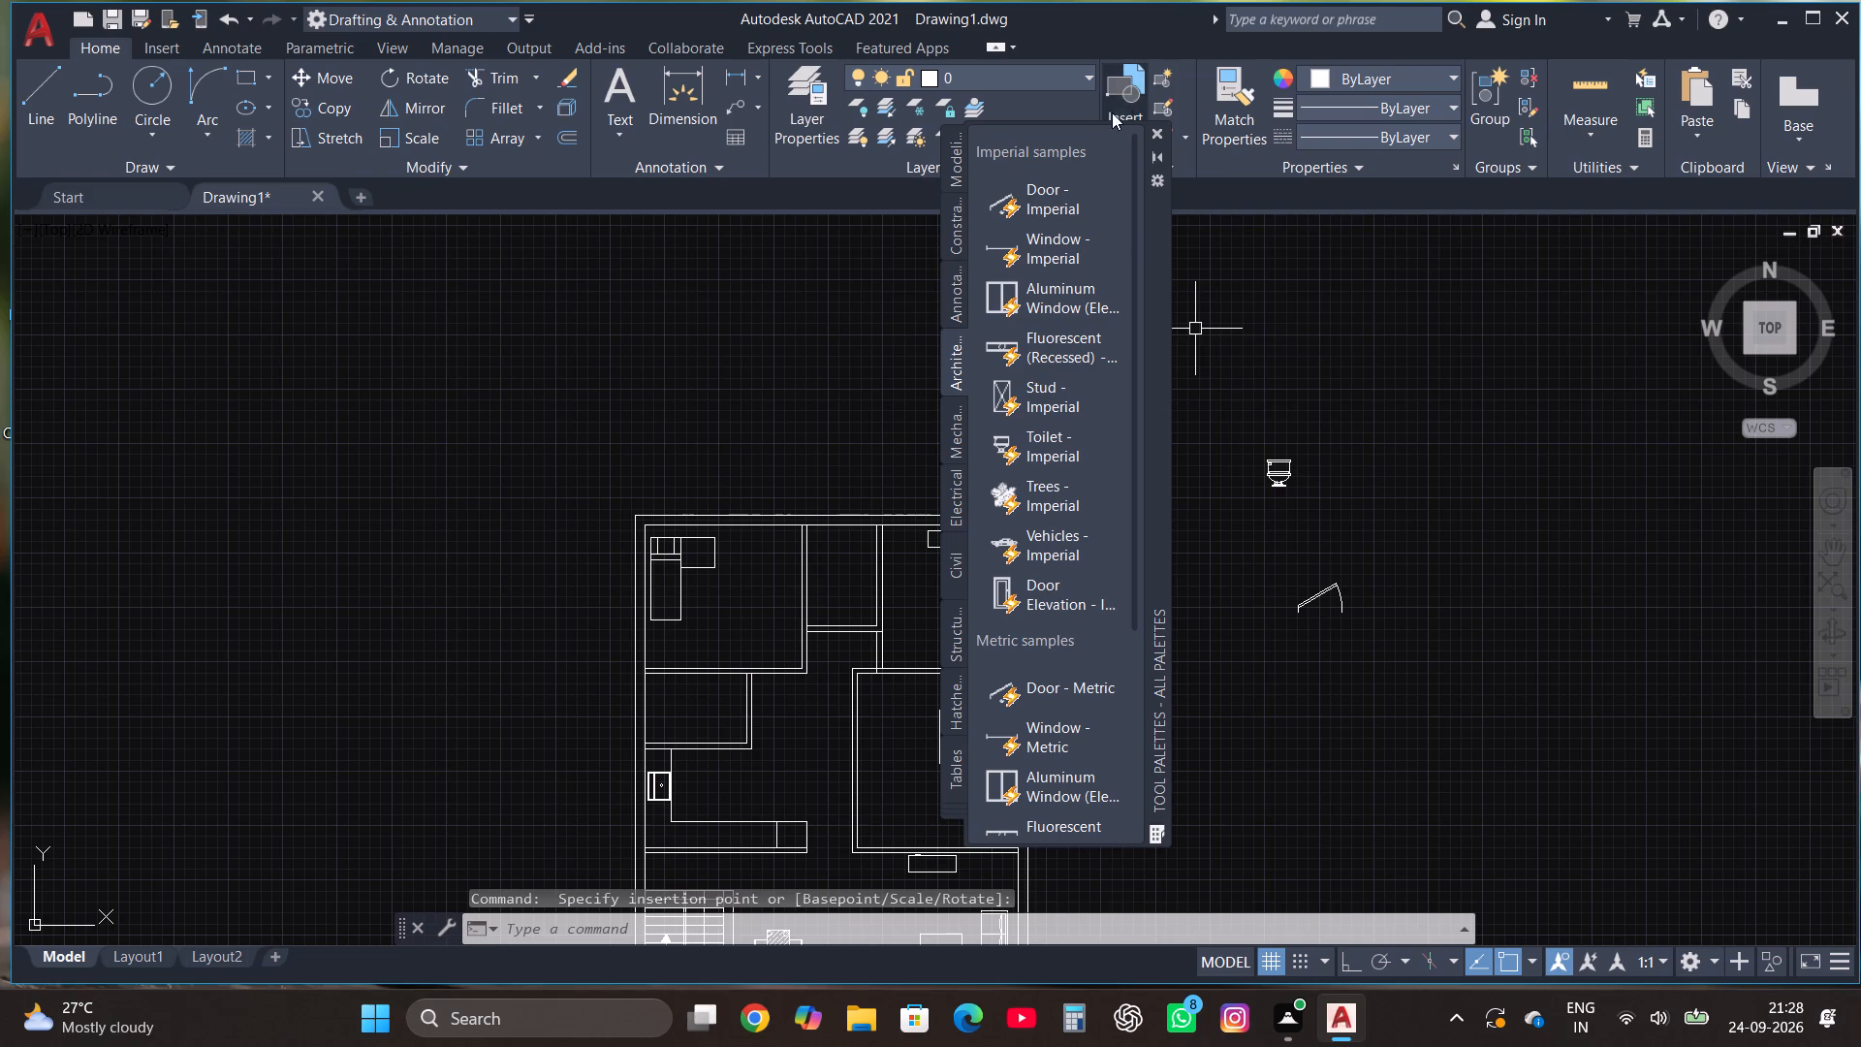
{"action": "left_click", "coordinate": [1150, 129]}
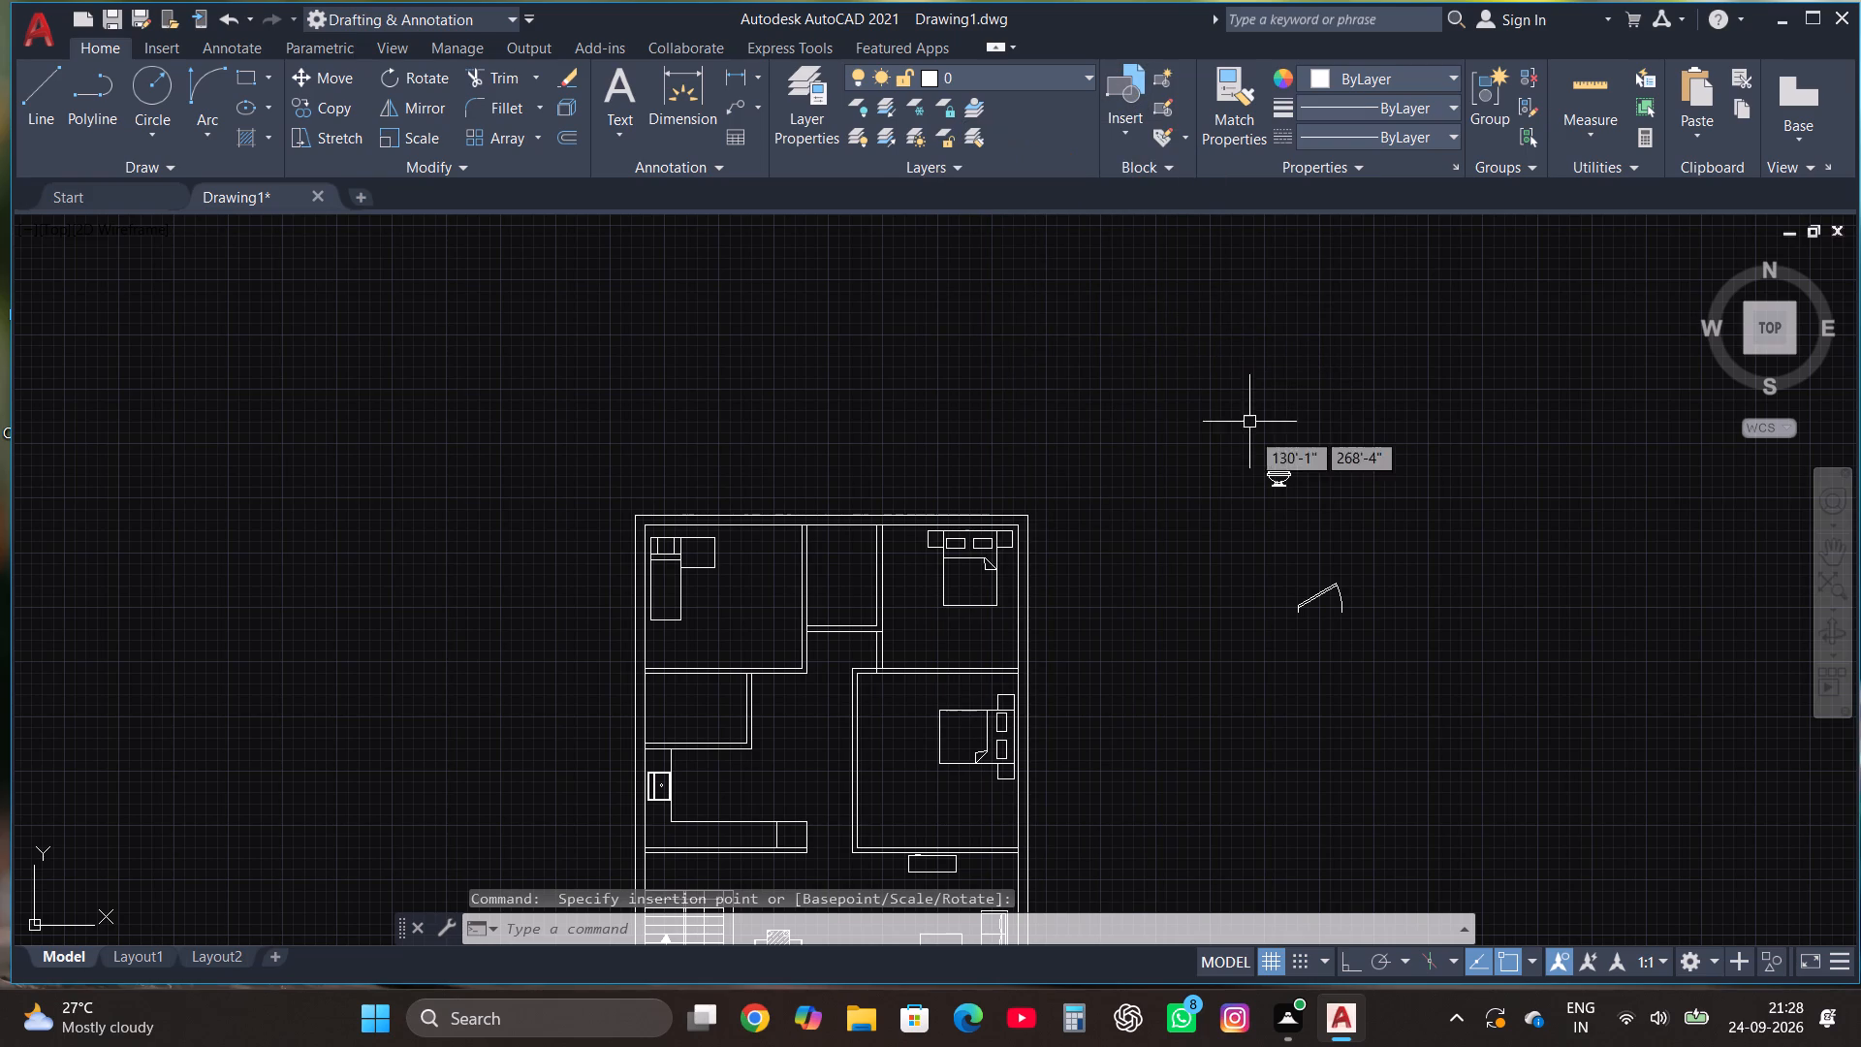
Switch the toilet block's view to Elongated (Plan).
{"action": "left_click", "coordinate": [1279, 467]}
{"action": "left_click", "coordinate": [1257, 490]}
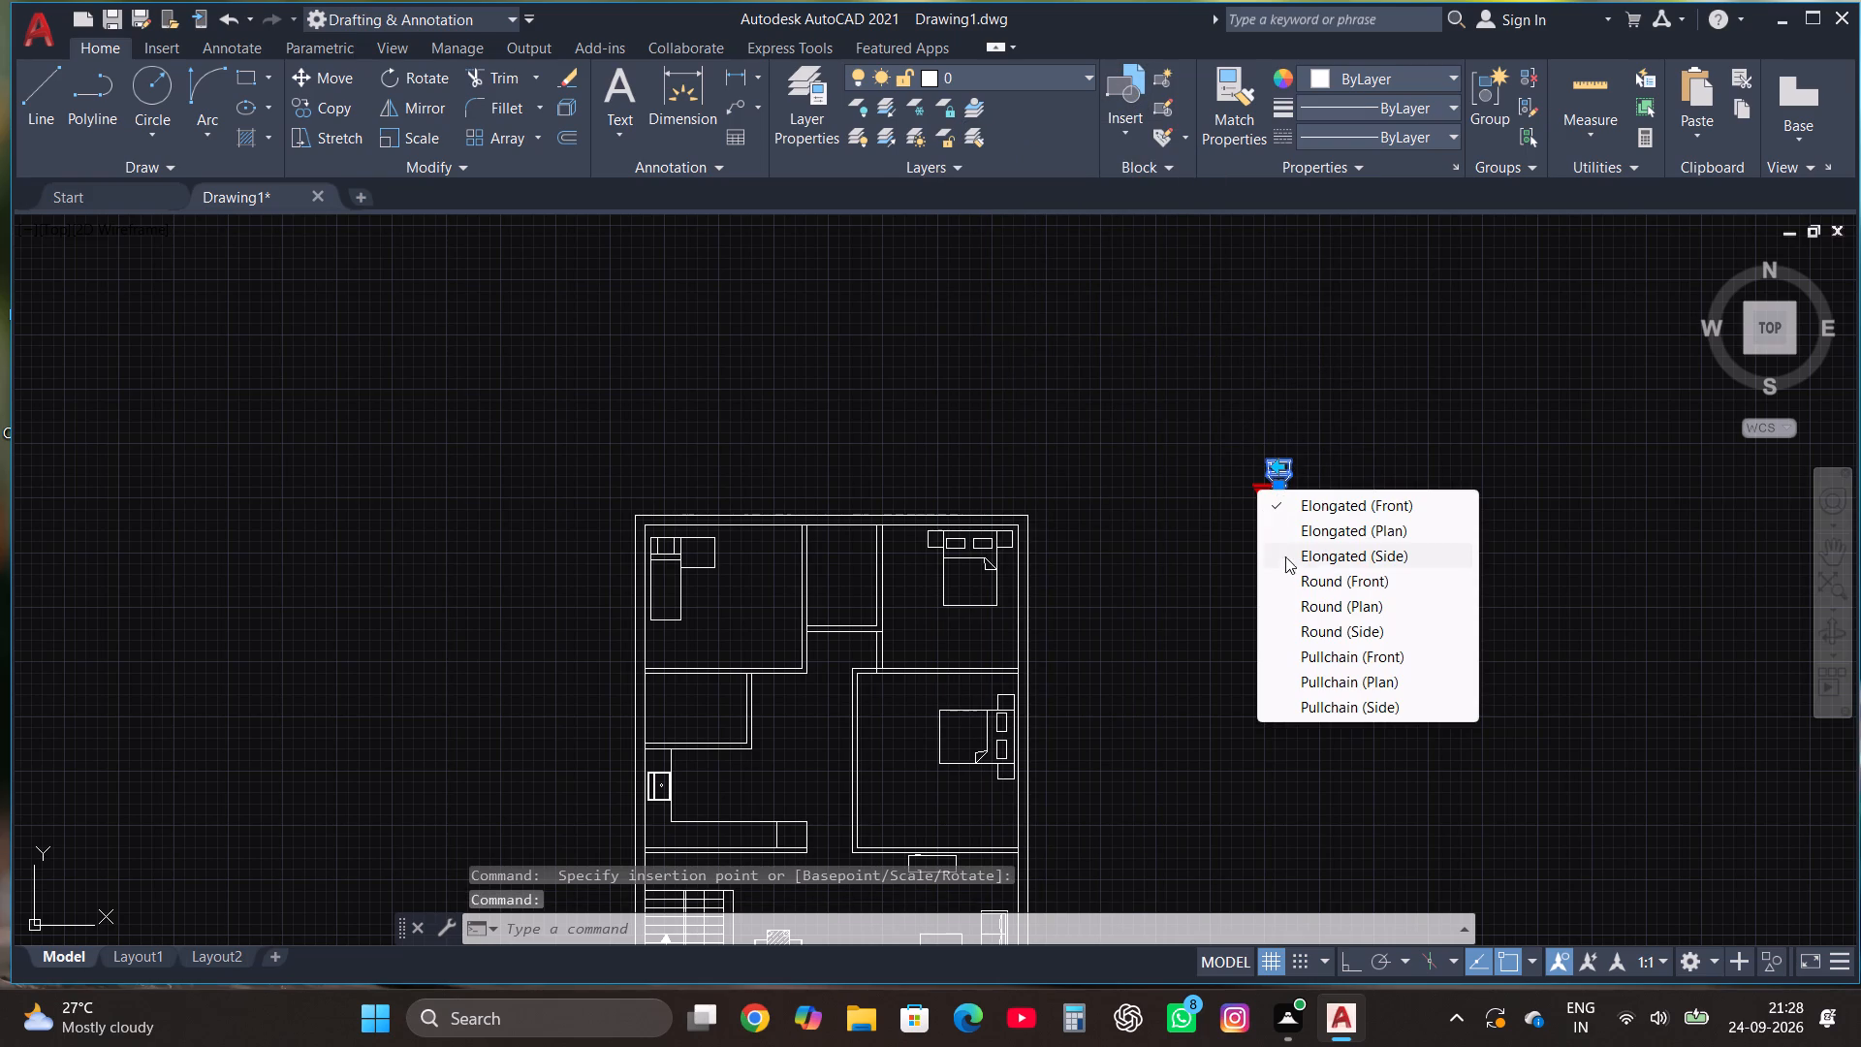
{"action": "left_click", "coordinate": [1363, 517]}
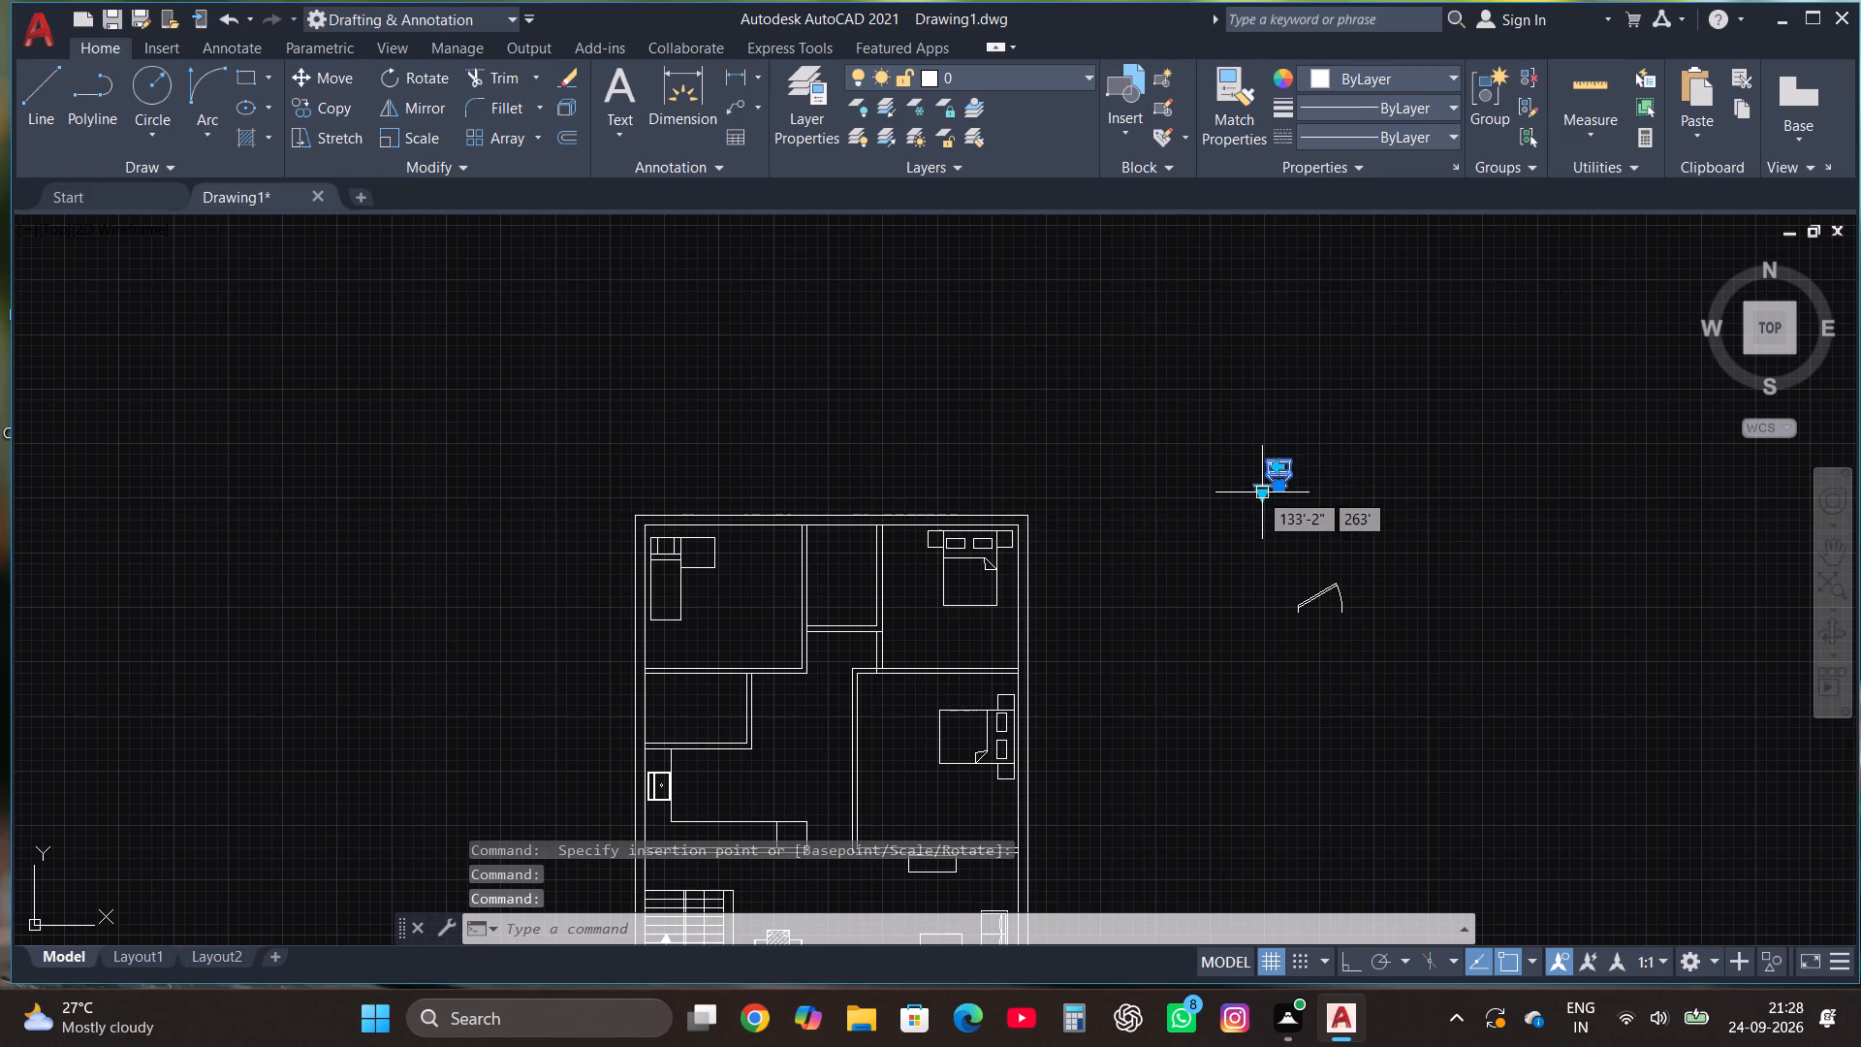
{"action": "left_click", "coordinate": [1259, 490]}
{"action": "left_click", "coordinate": [1352, 533]}
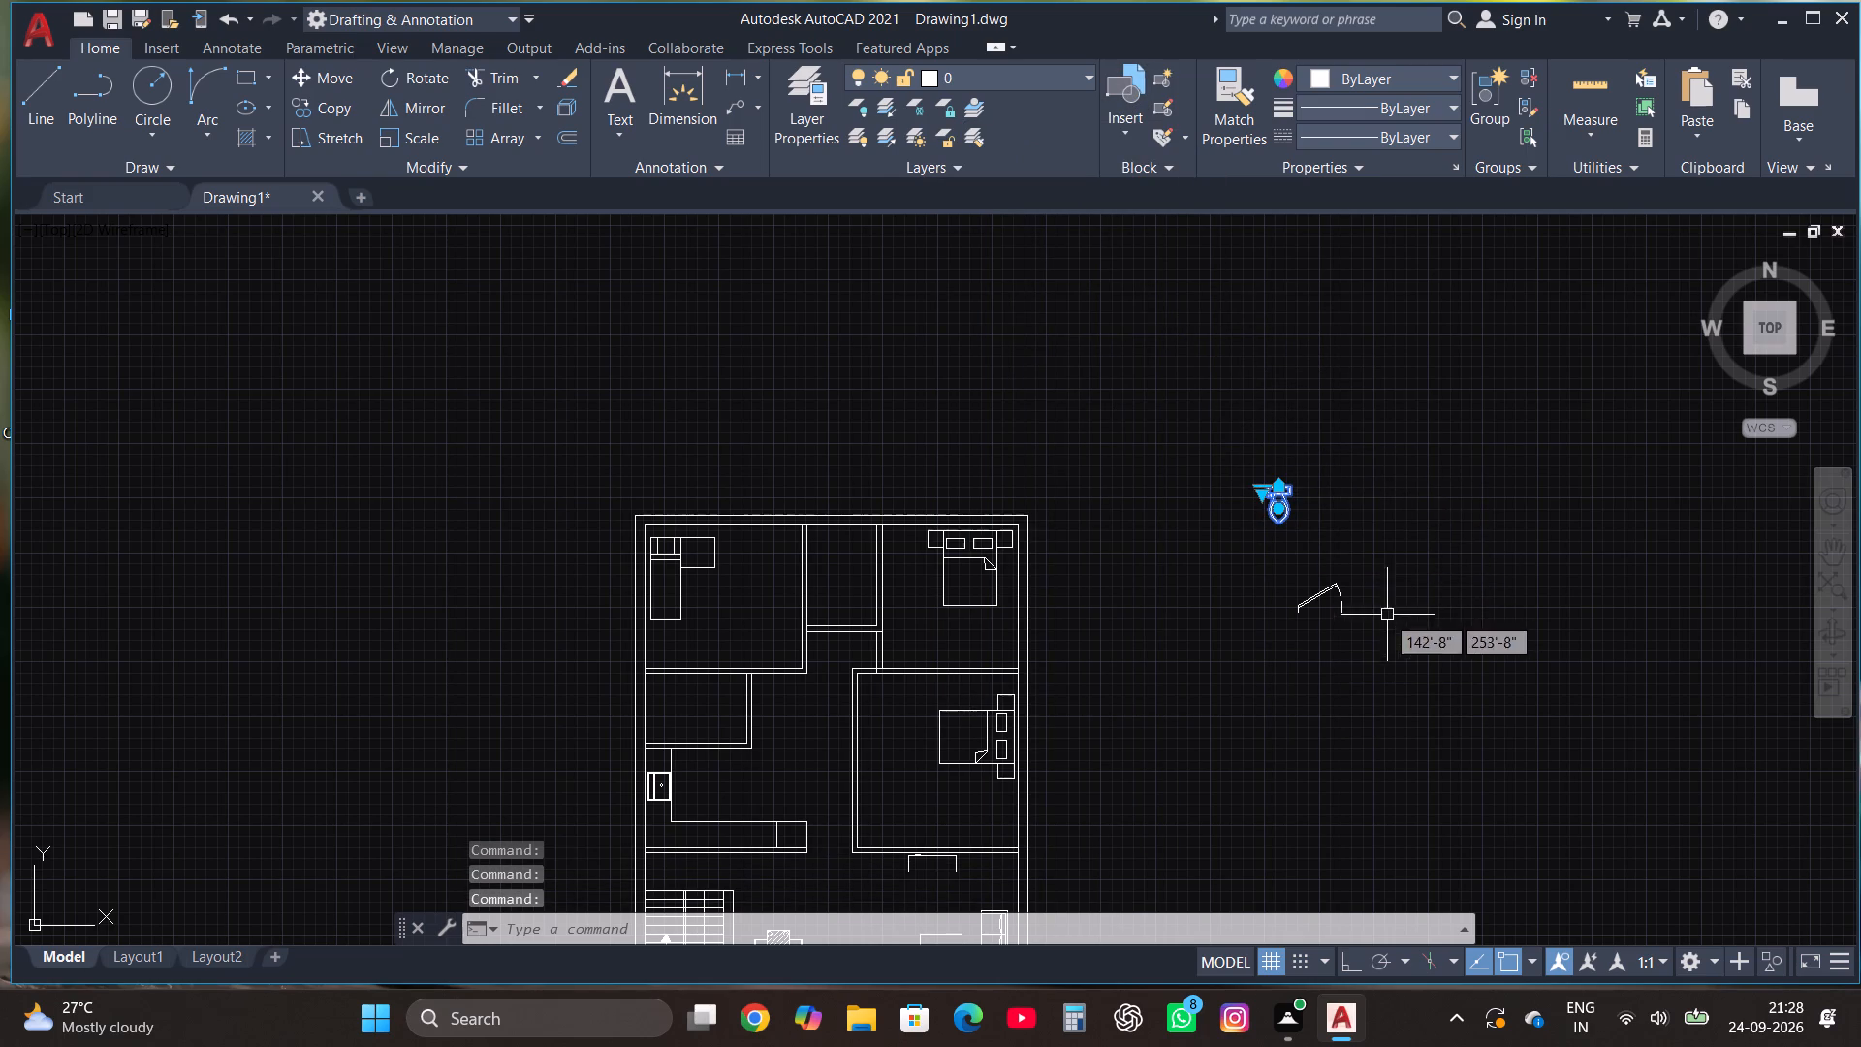
Set the door block's opening angle to Open 90º.
{"action": "left_click", "coordinate": [1341, 596]}
{"action": "left_click", "coordinate": [1292, 587]}
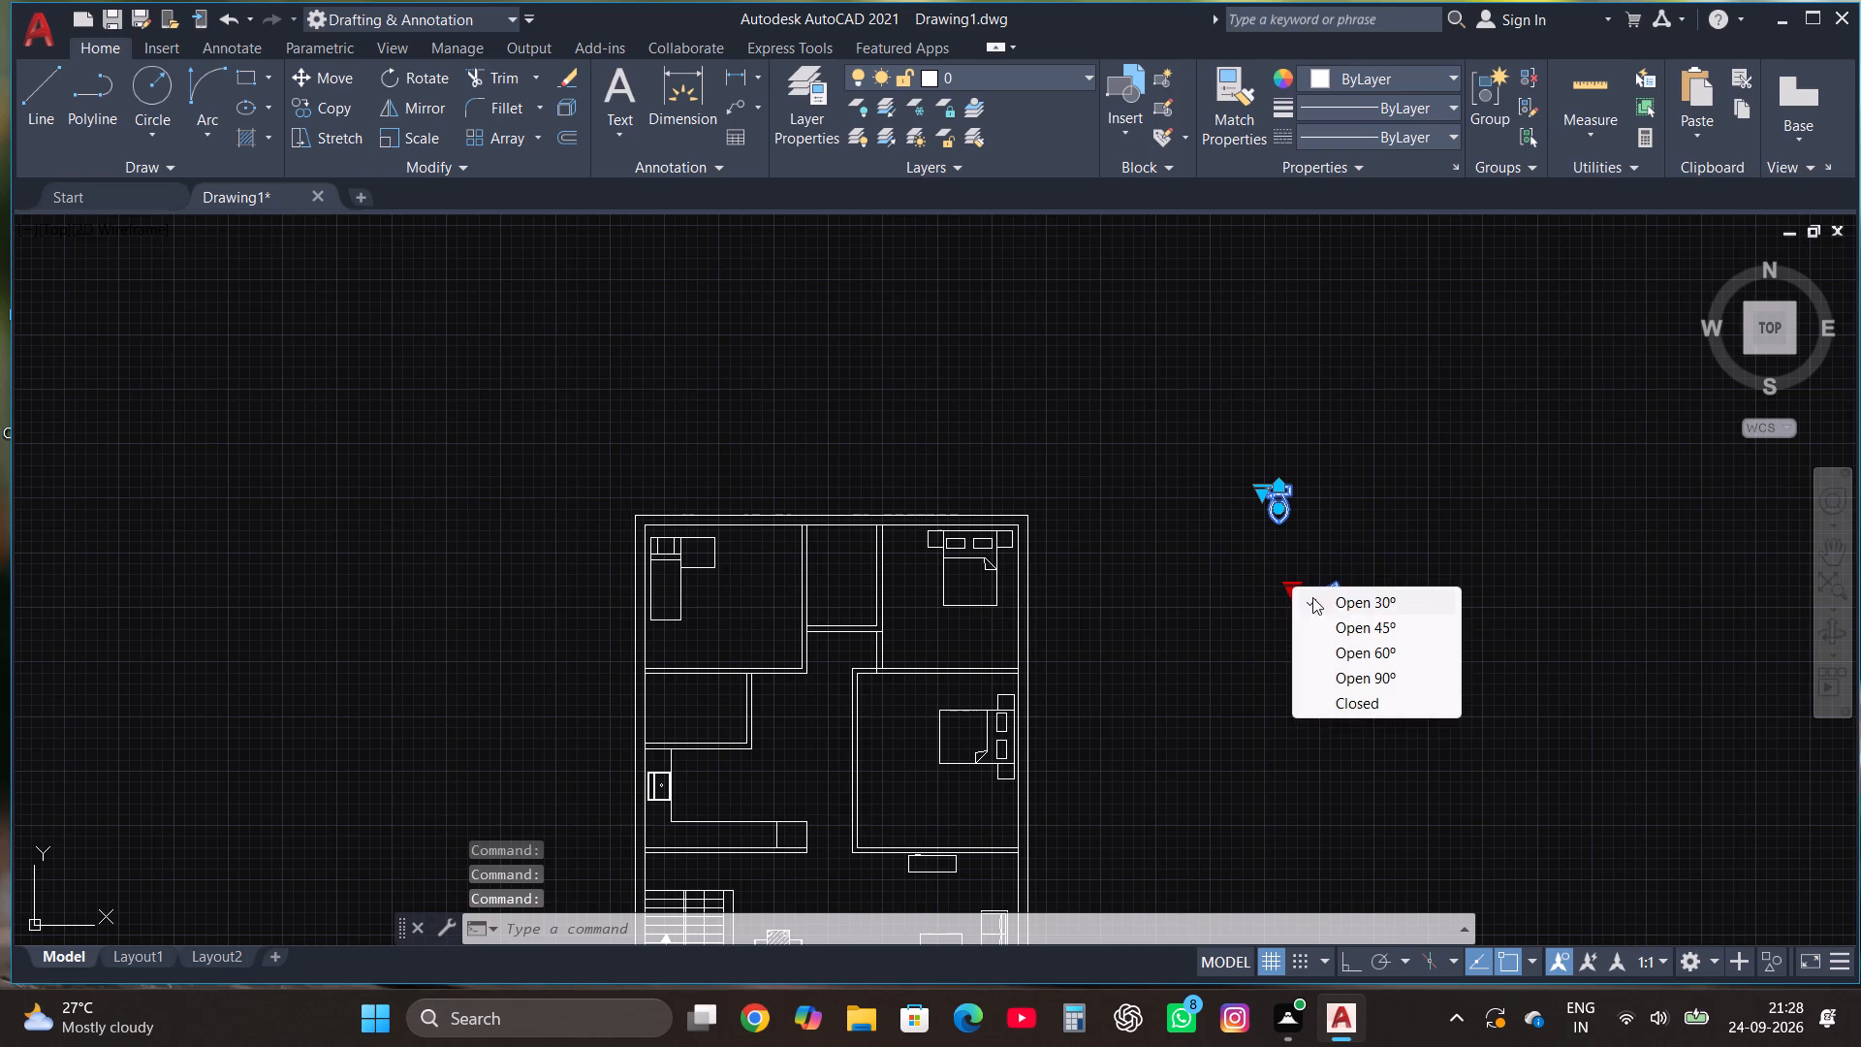
{"action": "left_click", "coordinate": [1386, 676]}
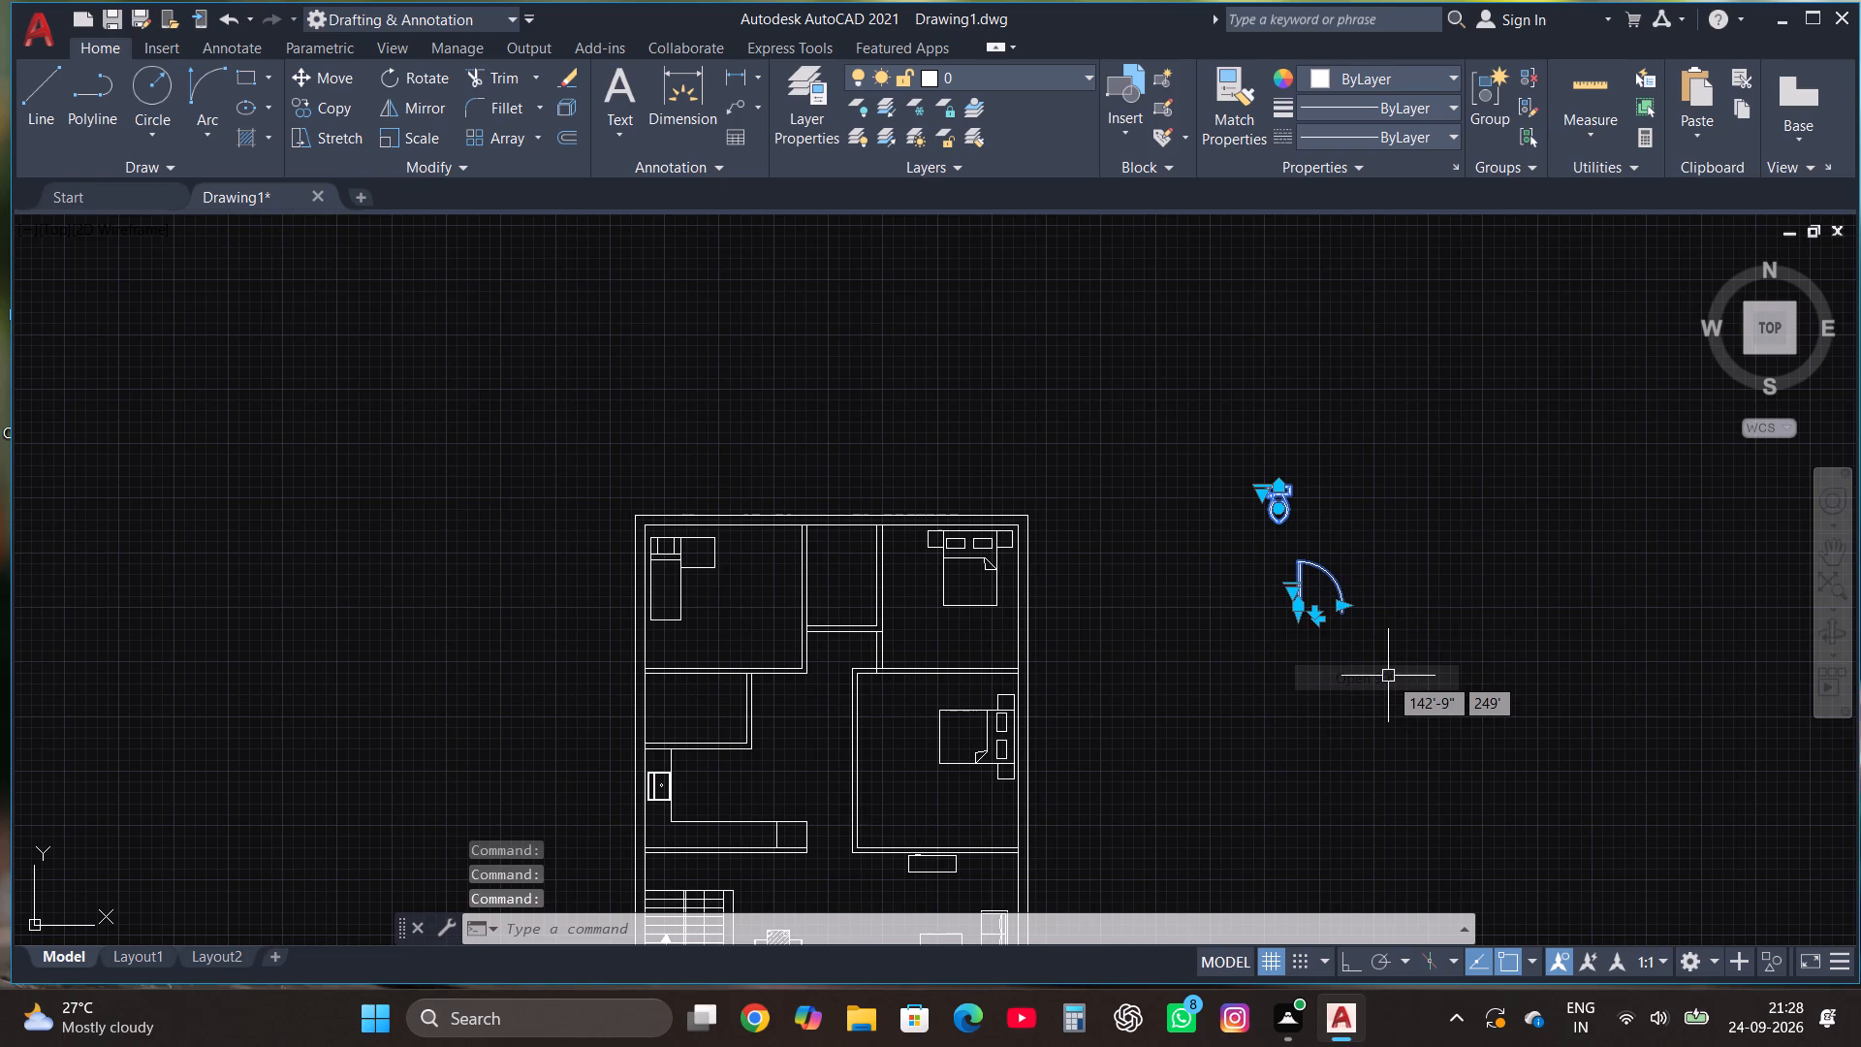
{"action": "key", "text": "Escape"}
Copy the toilet block into the small room between the two north bedrooms, with its tank against the north wall.
{"action": "left_click", "coordinate": [1276, 496]}
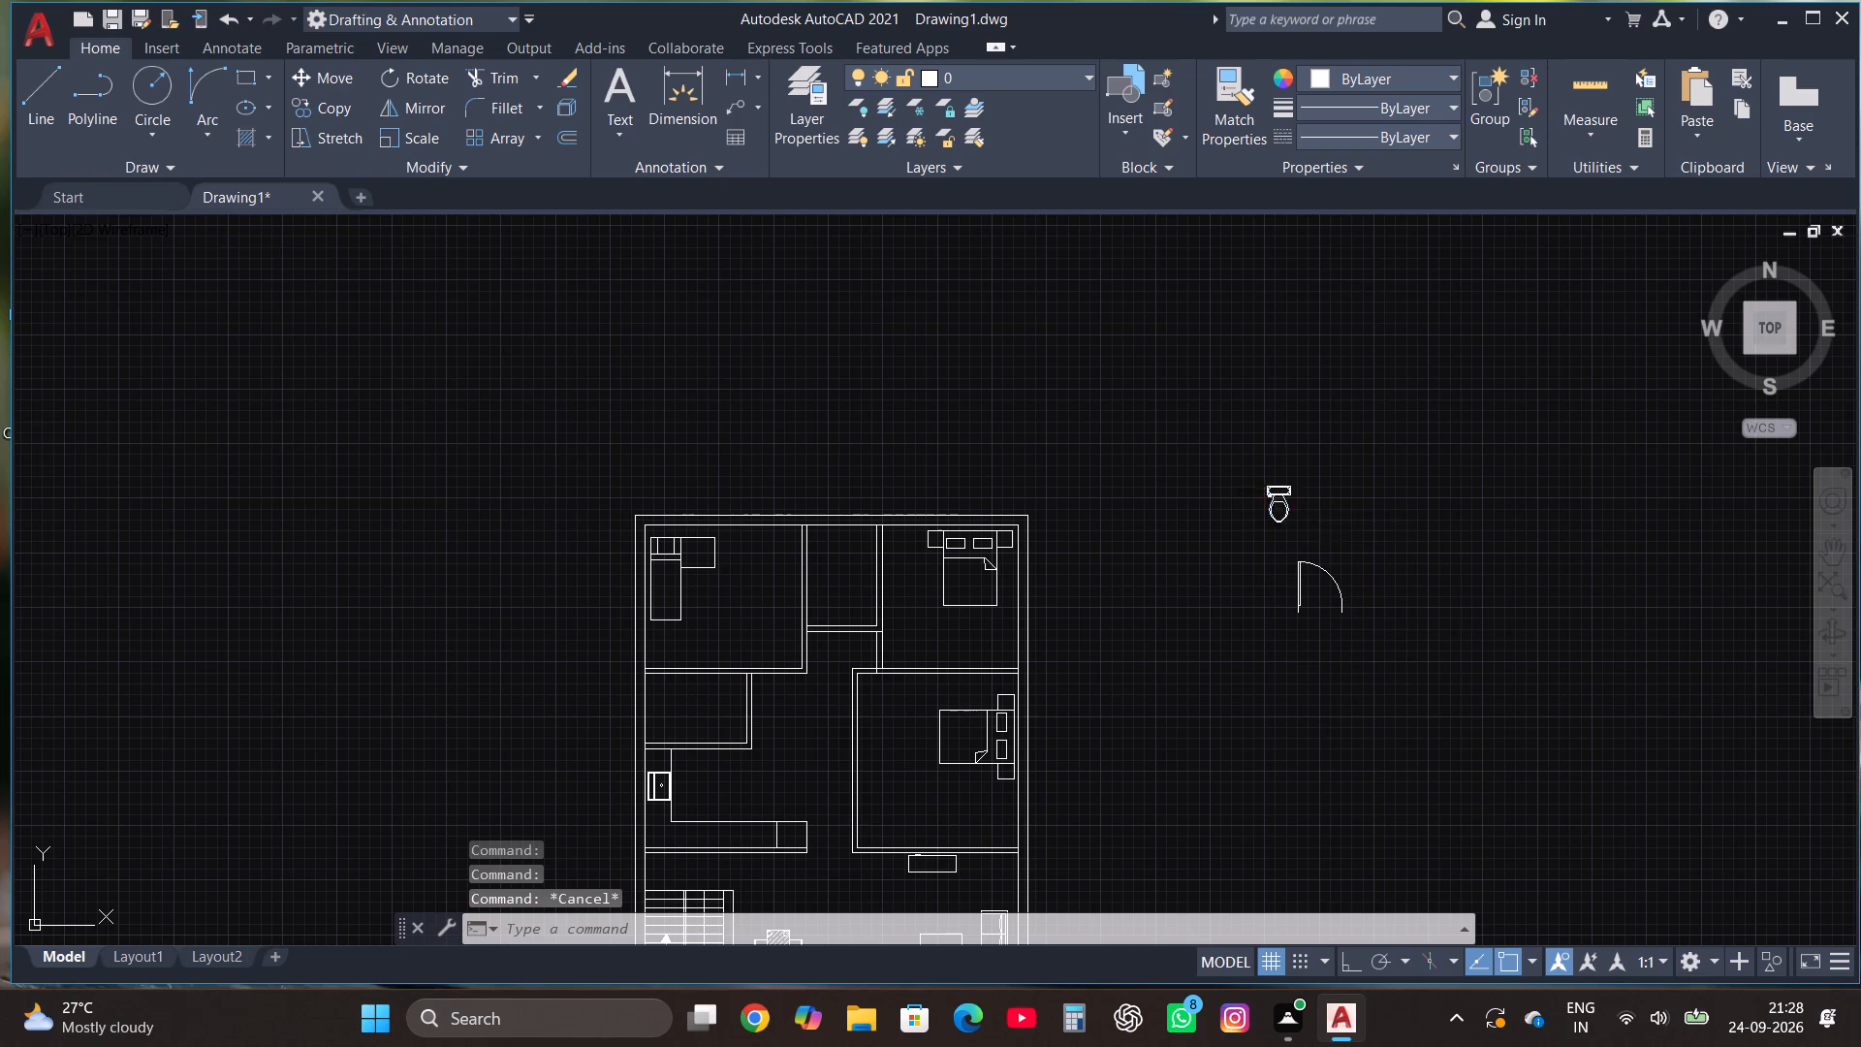
{"action": "left_click", "coordinate": [331, 103]}
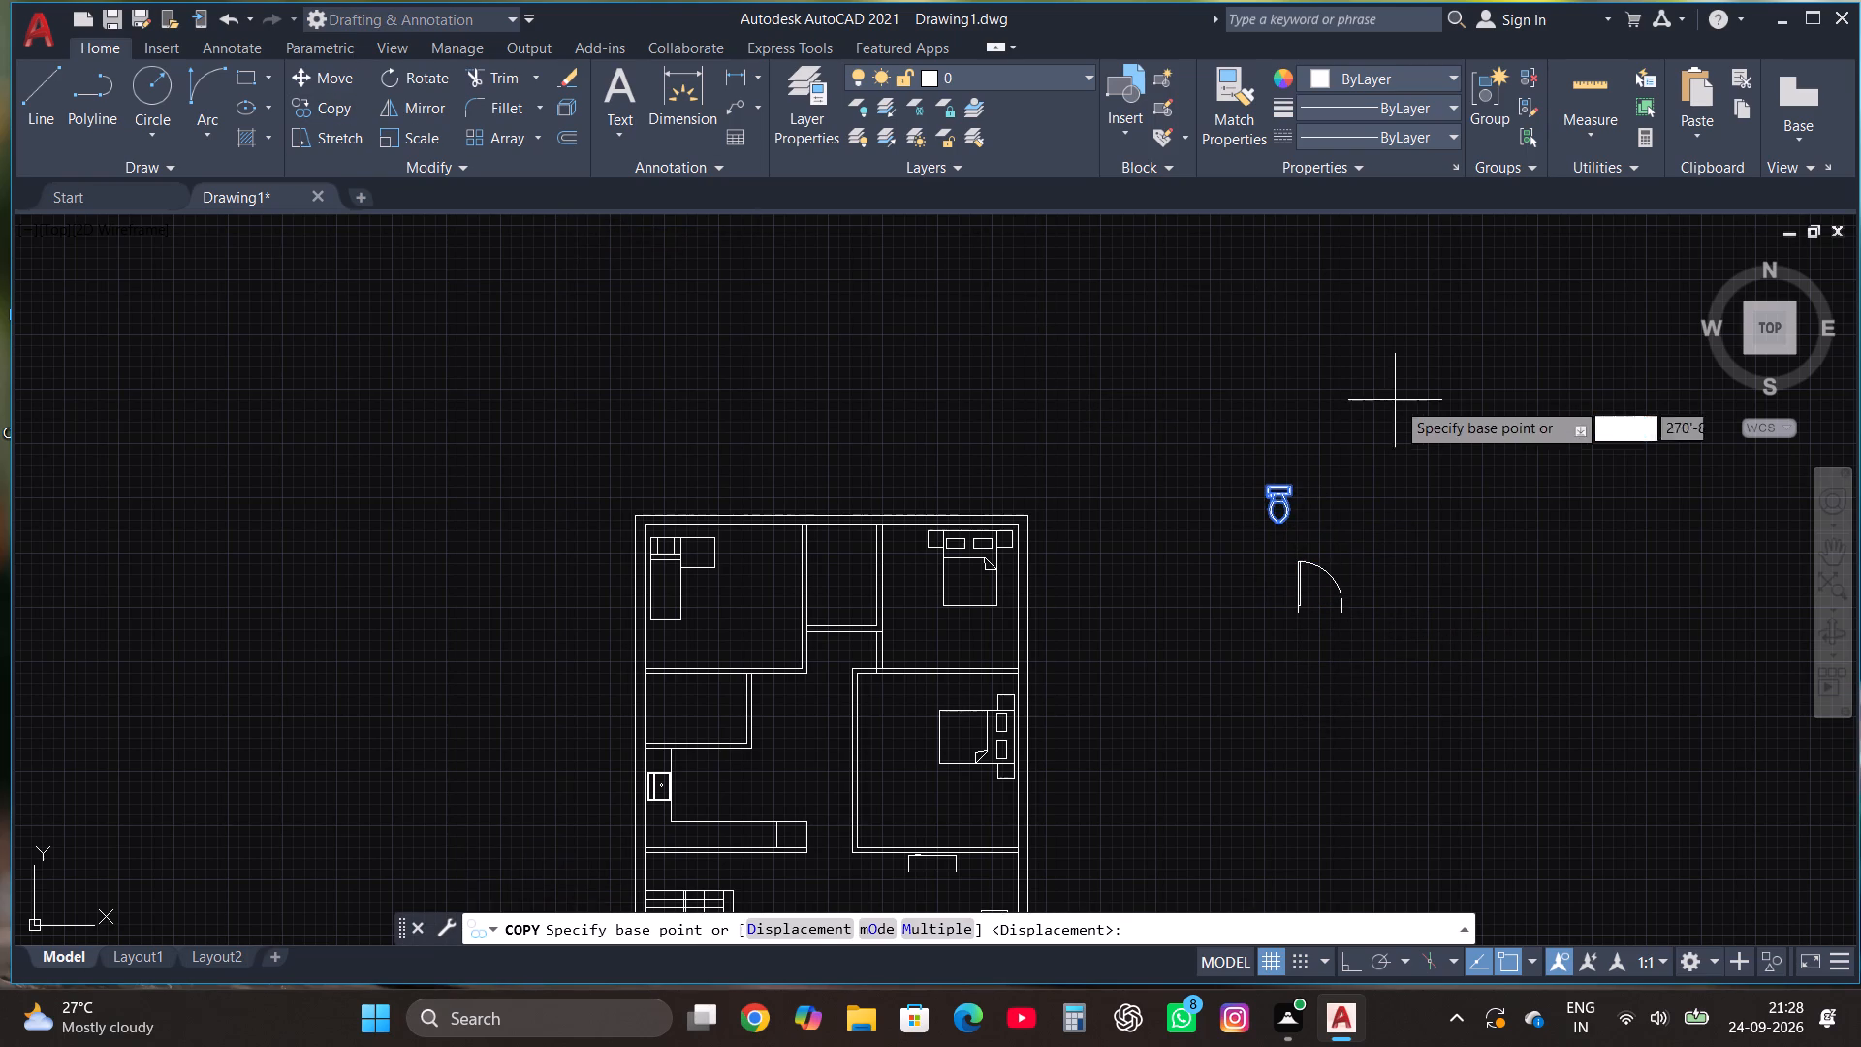
{"action": "scroll", "coordinate": [1302, 505], "scroll_direction": "up", "scroll_amount": 2}
{"action": "left_click", "coordinate": [1269, 456]}
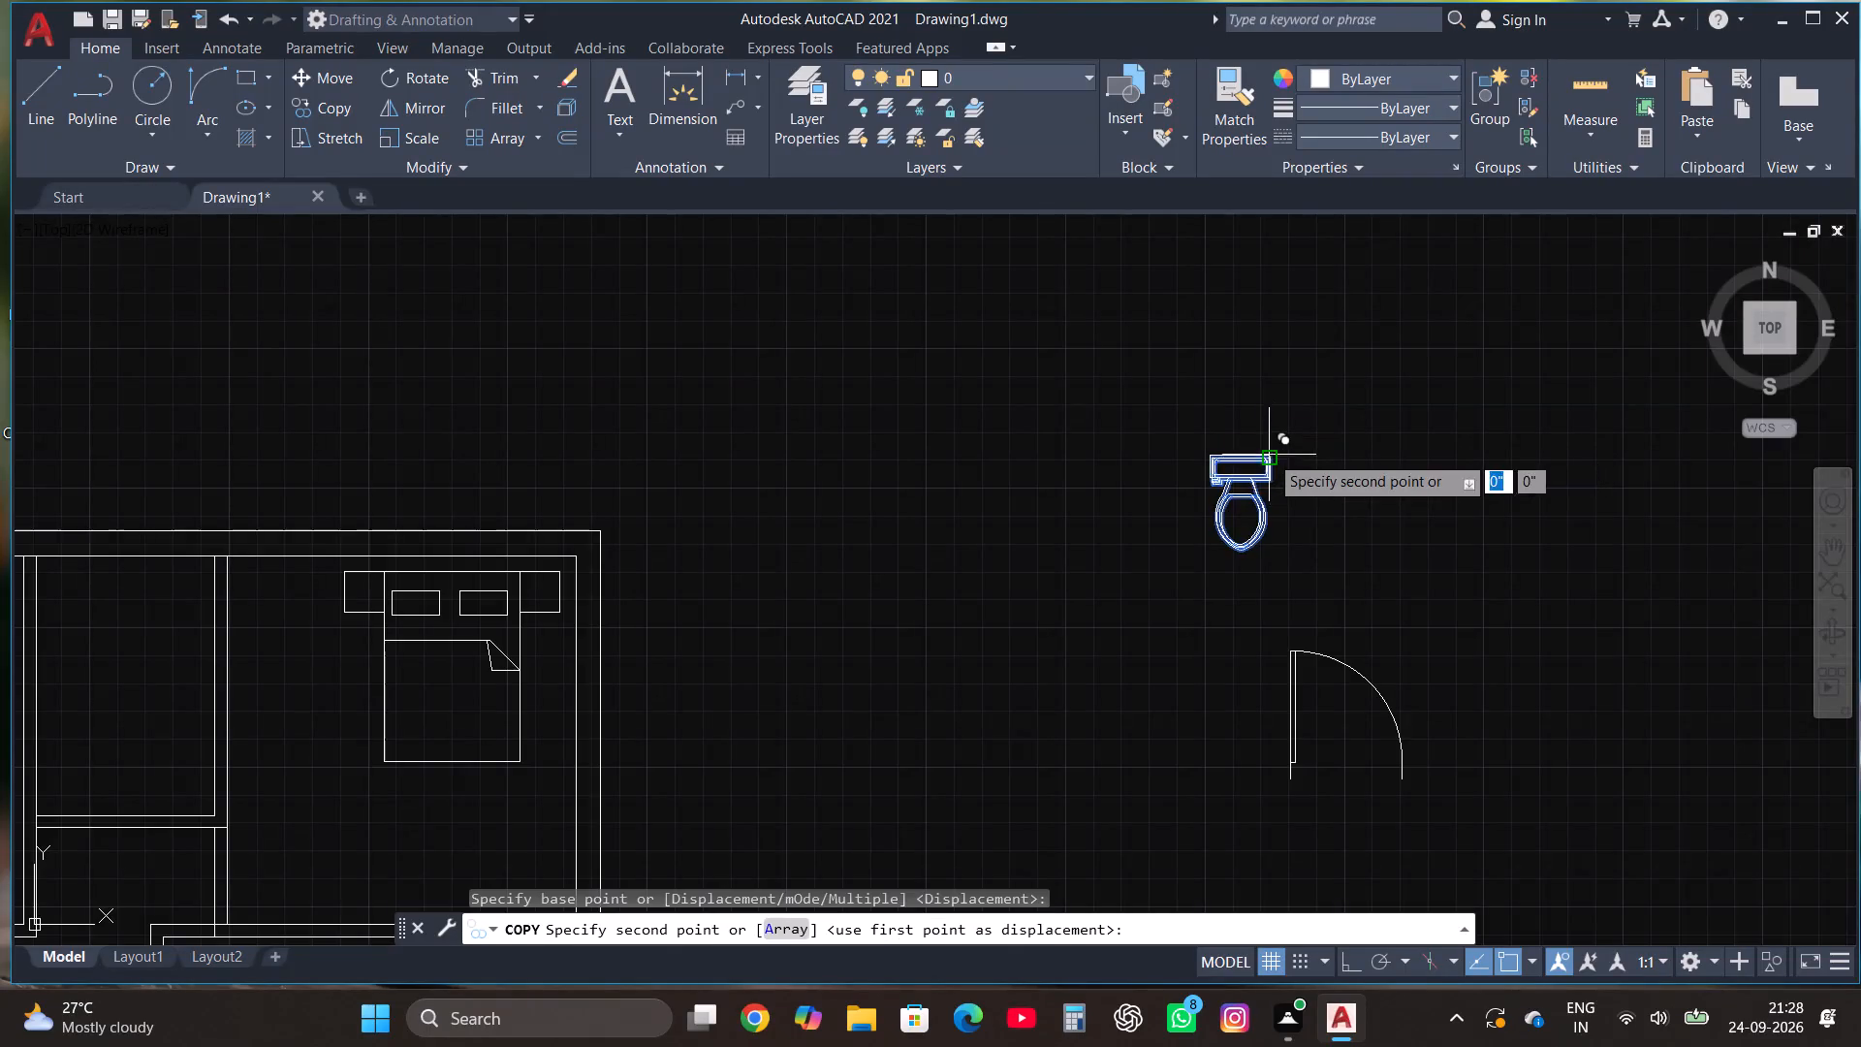
{"action": "scroll", "coordinate": [1269, 475], "scroll_direction": "down", "scroll_amount": 1}
{"action": "scroll", "coordinate": [1207, 586], "scroll_direction": "down", "scroll_amount": 1}
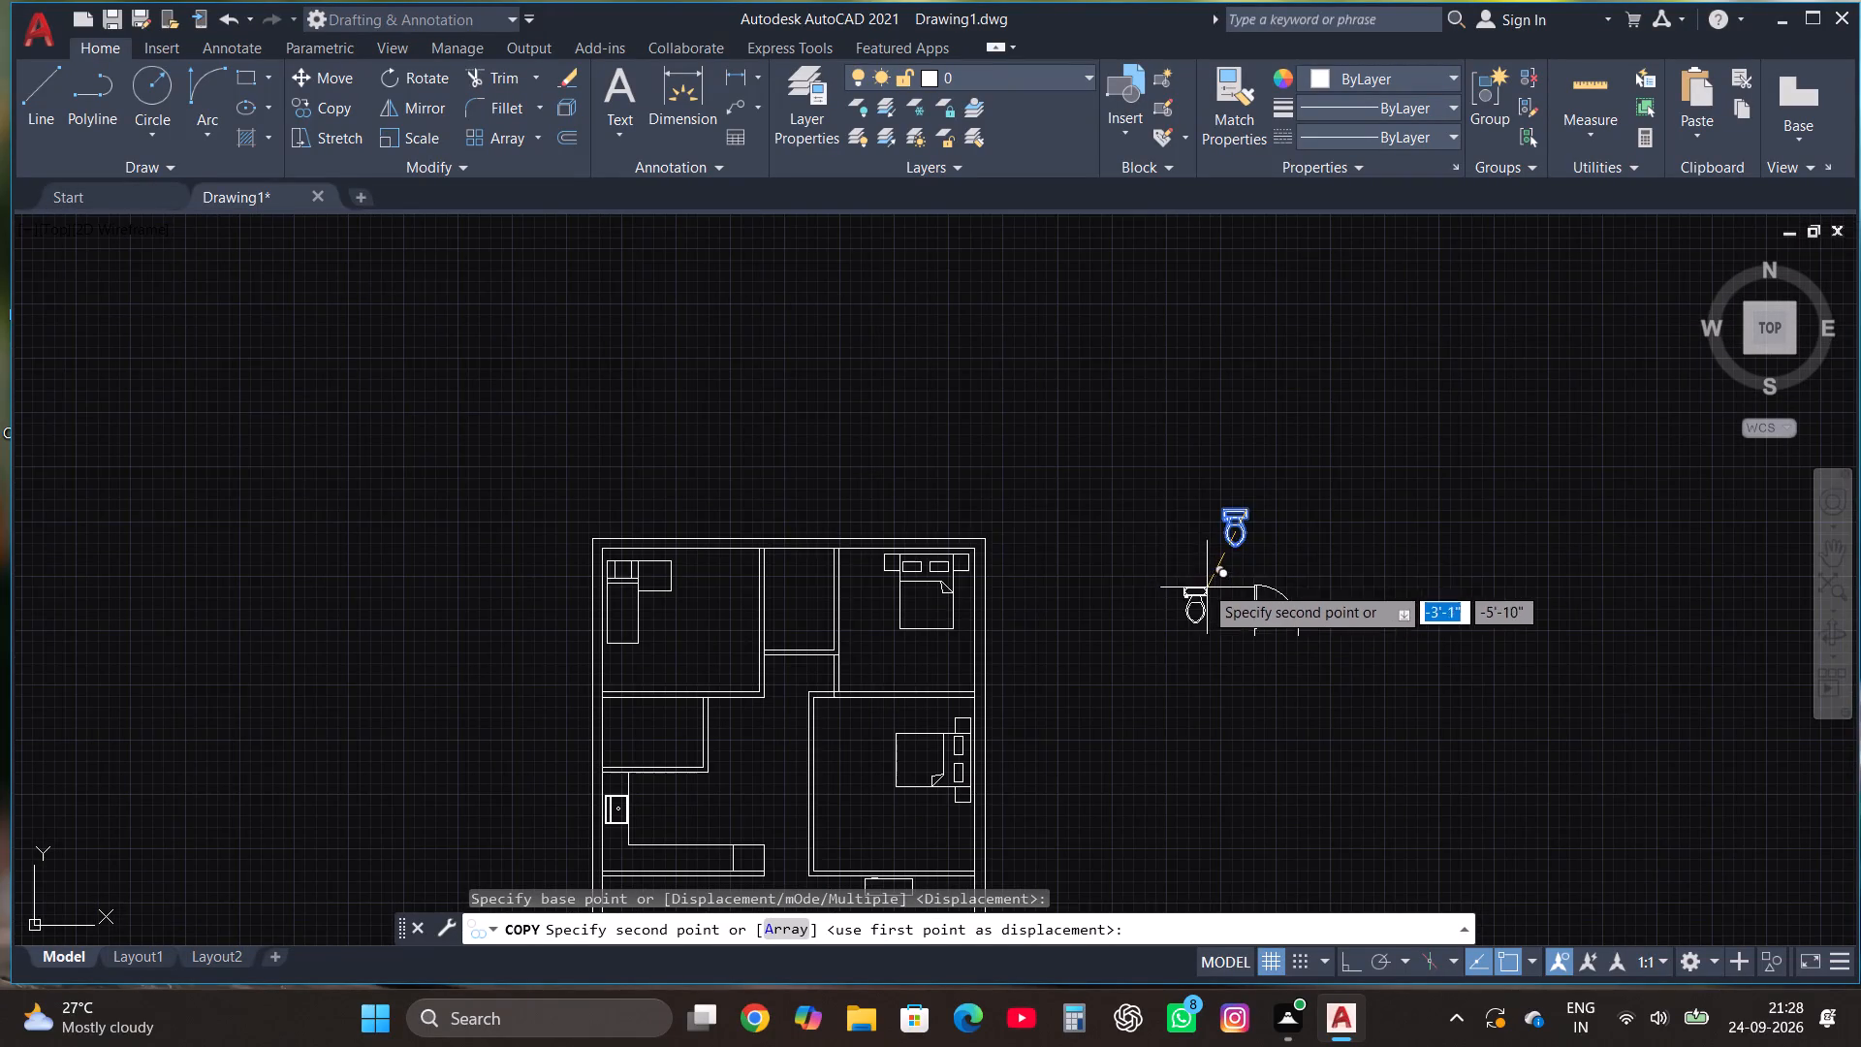
{"action": "scroll", "coordinate": [786, 567], "scroll_direction": "up", "scroll_amount": 5}
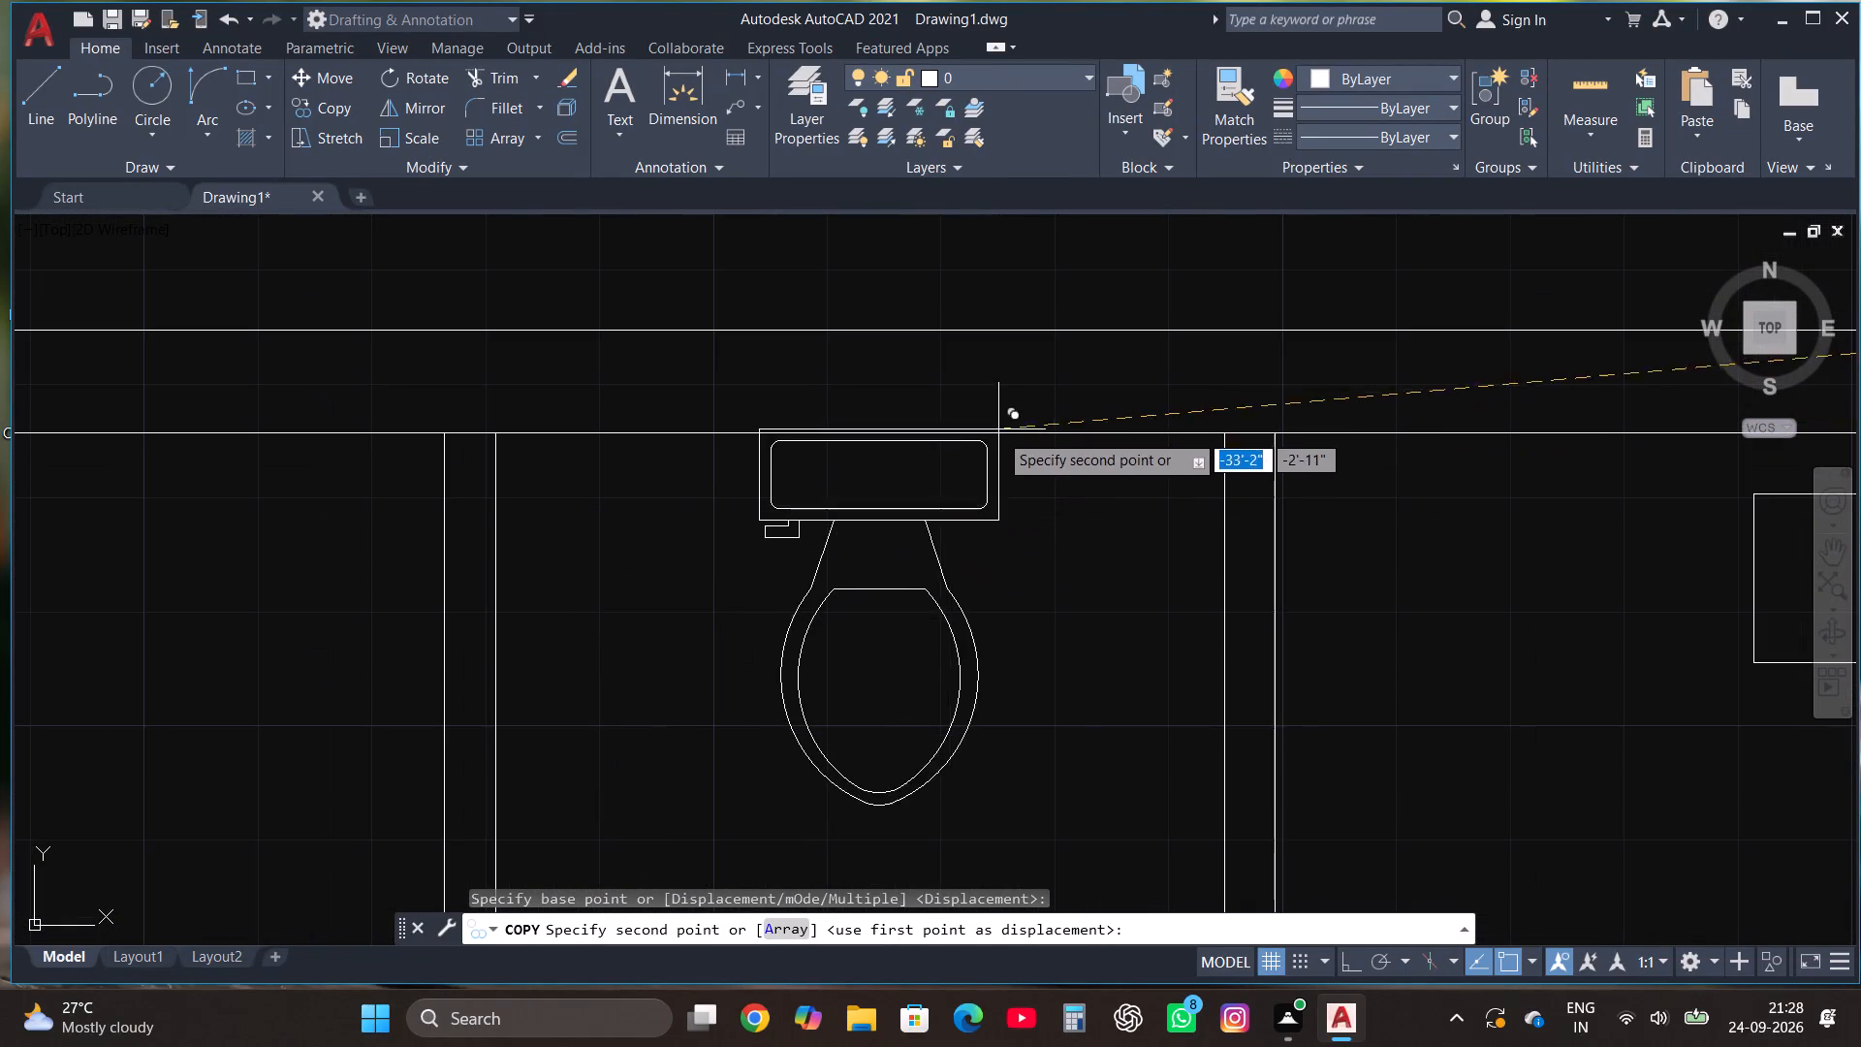
{"action": "left_click", "coordinate": [987, 444]}
Copy the toilet block outside the plan into the northwest corner of the small west room above the kitchen.
{"action": "scroll", "coordinate": [988, 409], "scroll_direction": "down", "scroll_amount": 5}
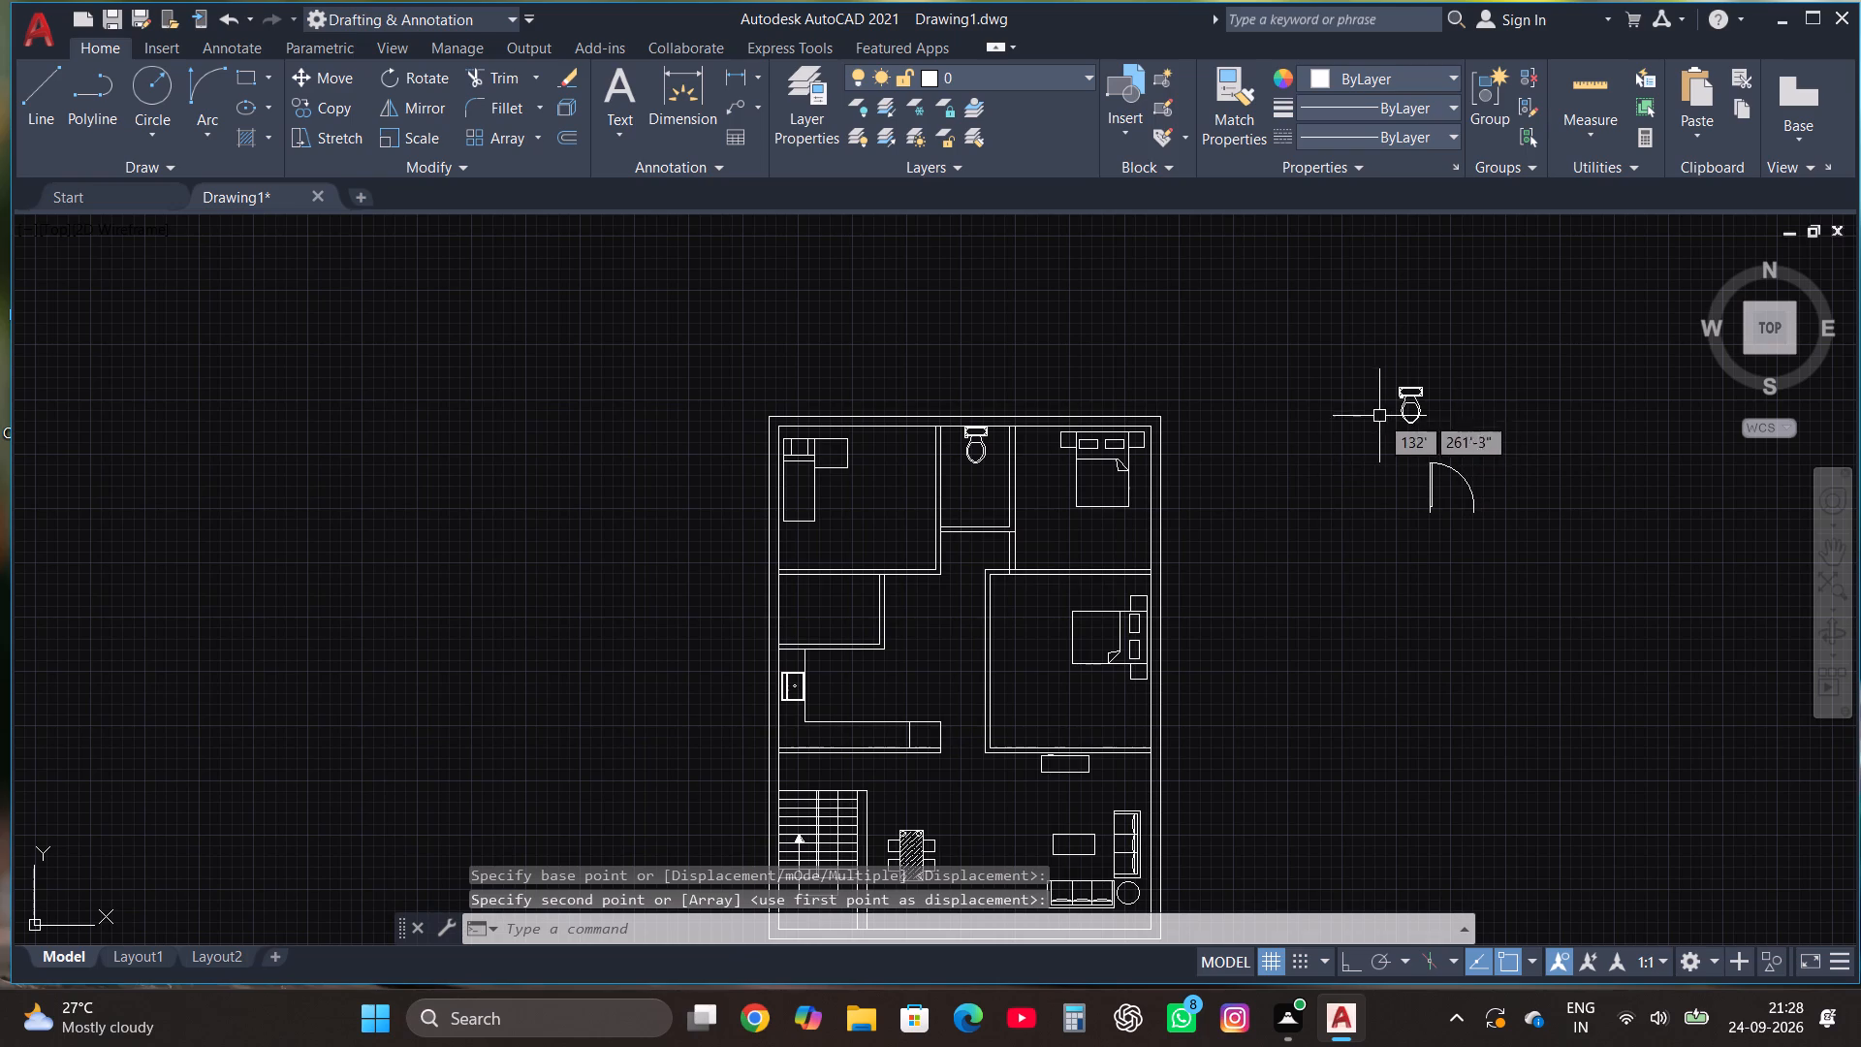
{"action": "left_click", "coordinate": [1433, 410]}
{"action": "left_click", "coordinate": [1399, 382]}
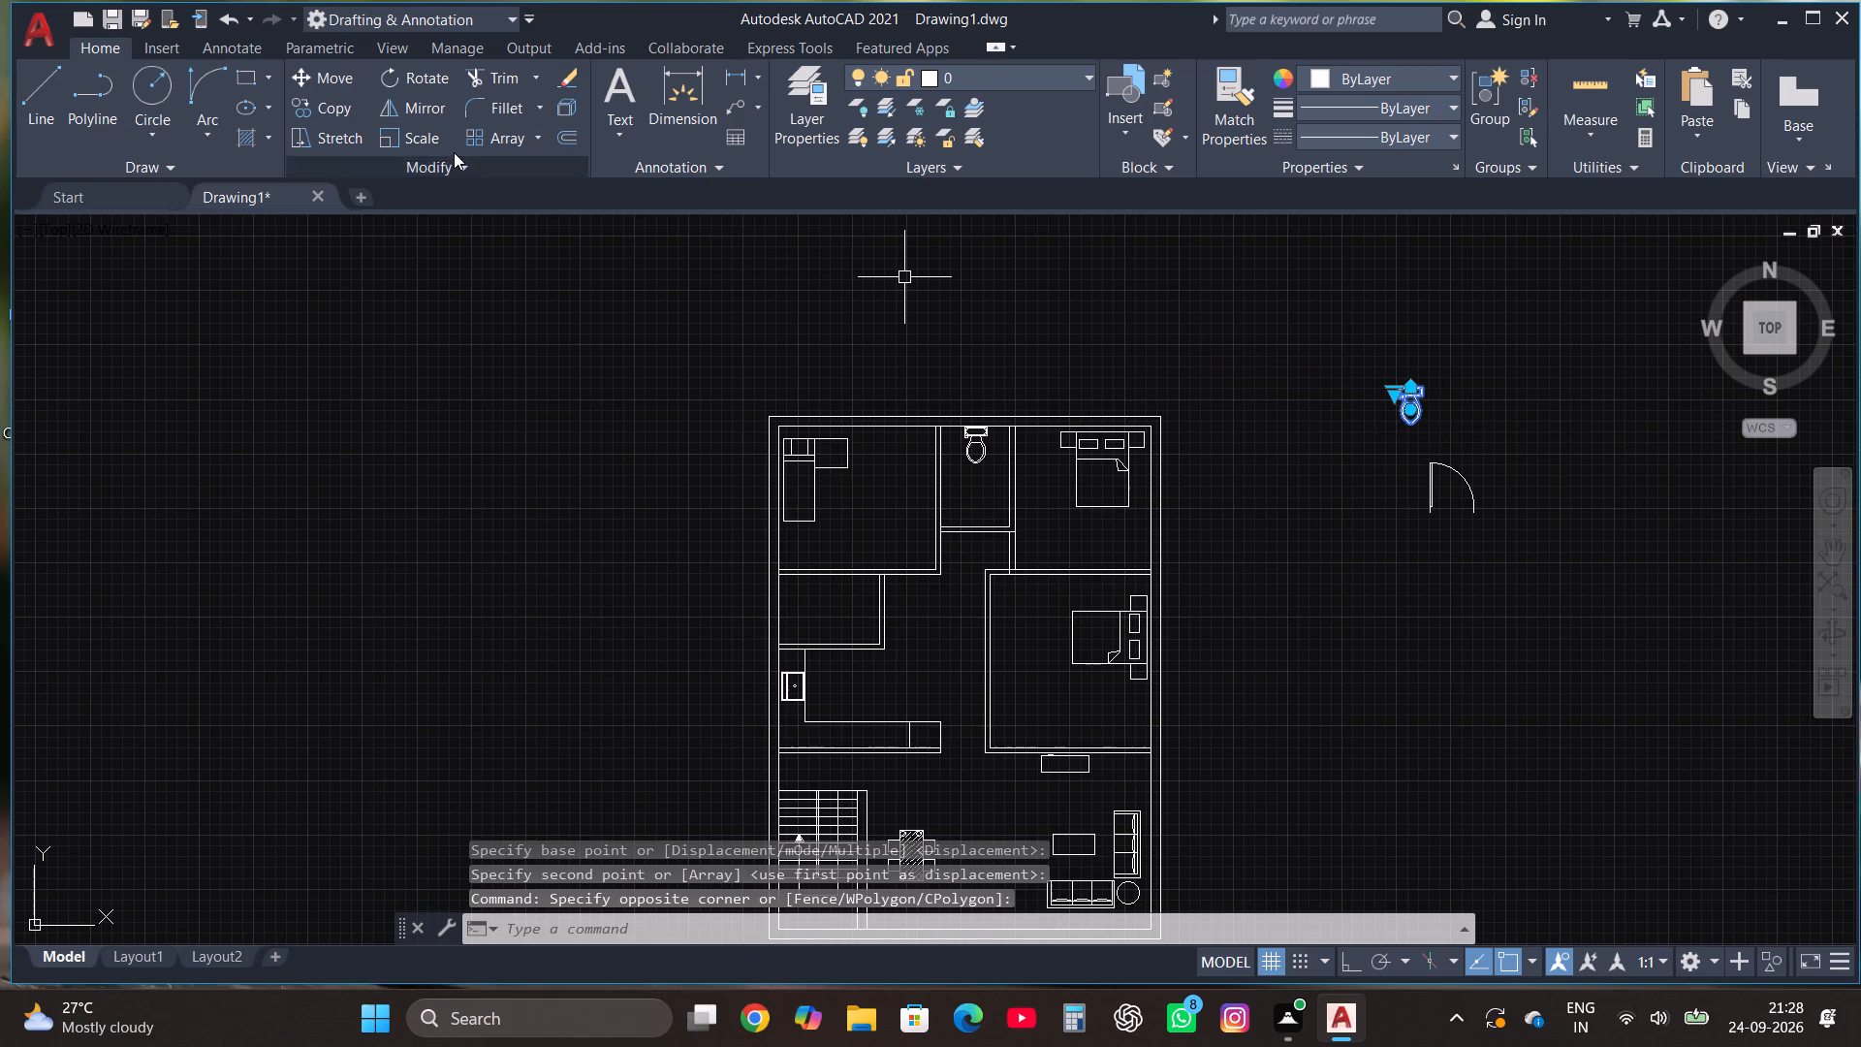
{"action": "left_click", "coordinate": [329, 110]}
{"action": "scroll", "coordinate": [1422, 366], "scroll_direction": "up", "scroll_amount": 2}
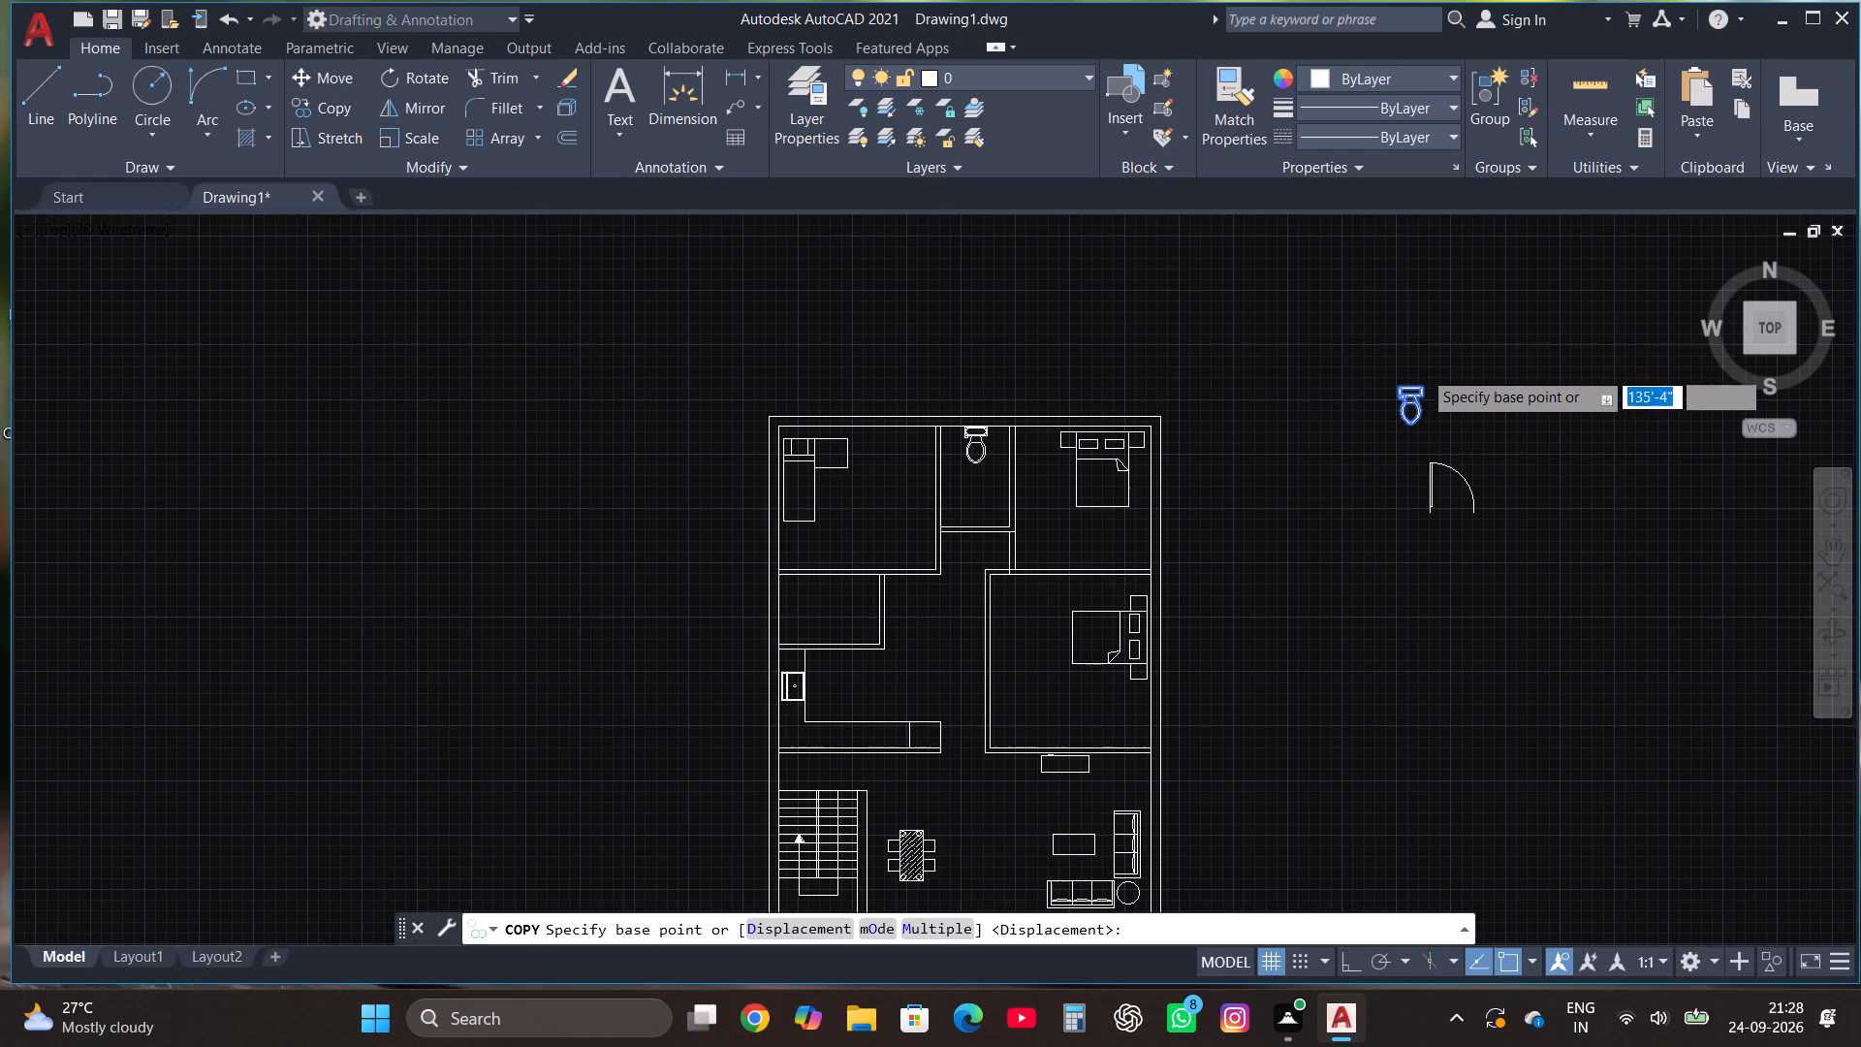
{"action": "left_click", "coordinate": [1424, 413]}
{"action": "scroll", "coordinate": [1426, 418], "scroll_direction": "down", "scroll_amount": 2}
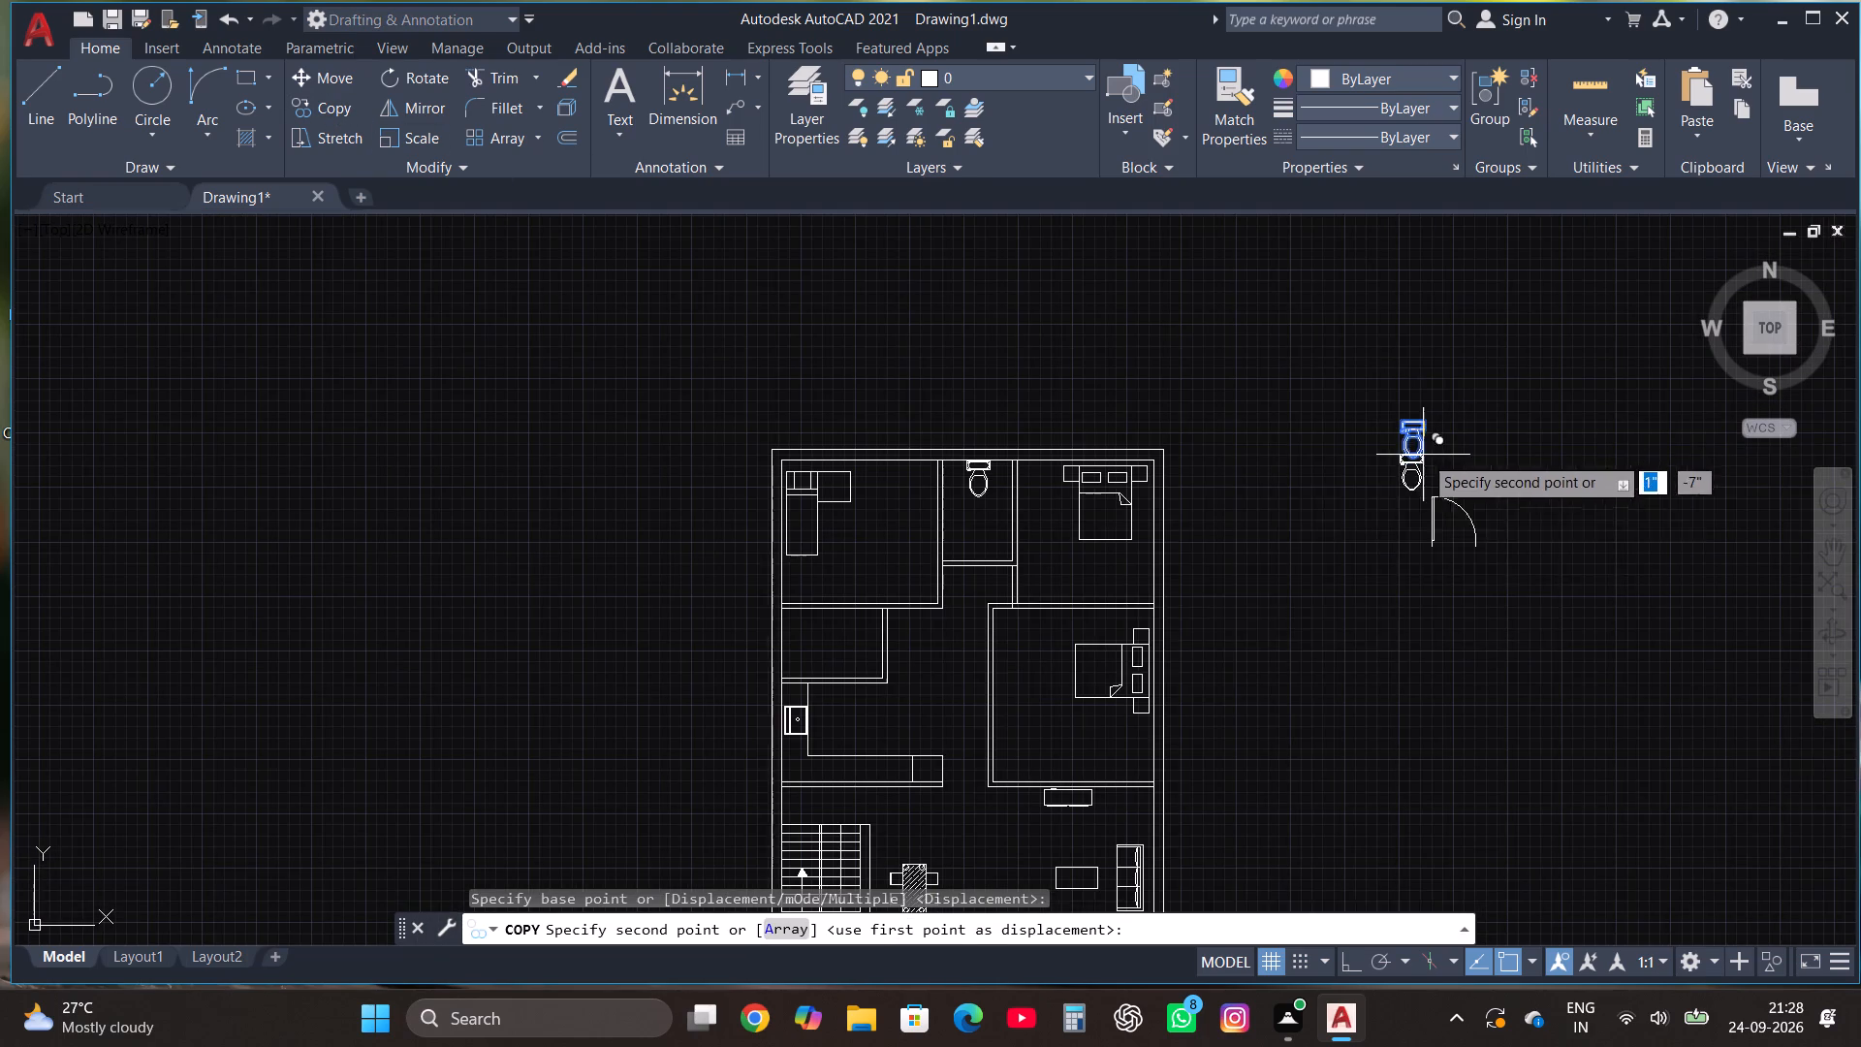
{"action": "scroll", "coordinate": [1362, 503], "scroll_direction": "down", "scroll_amount": 1}
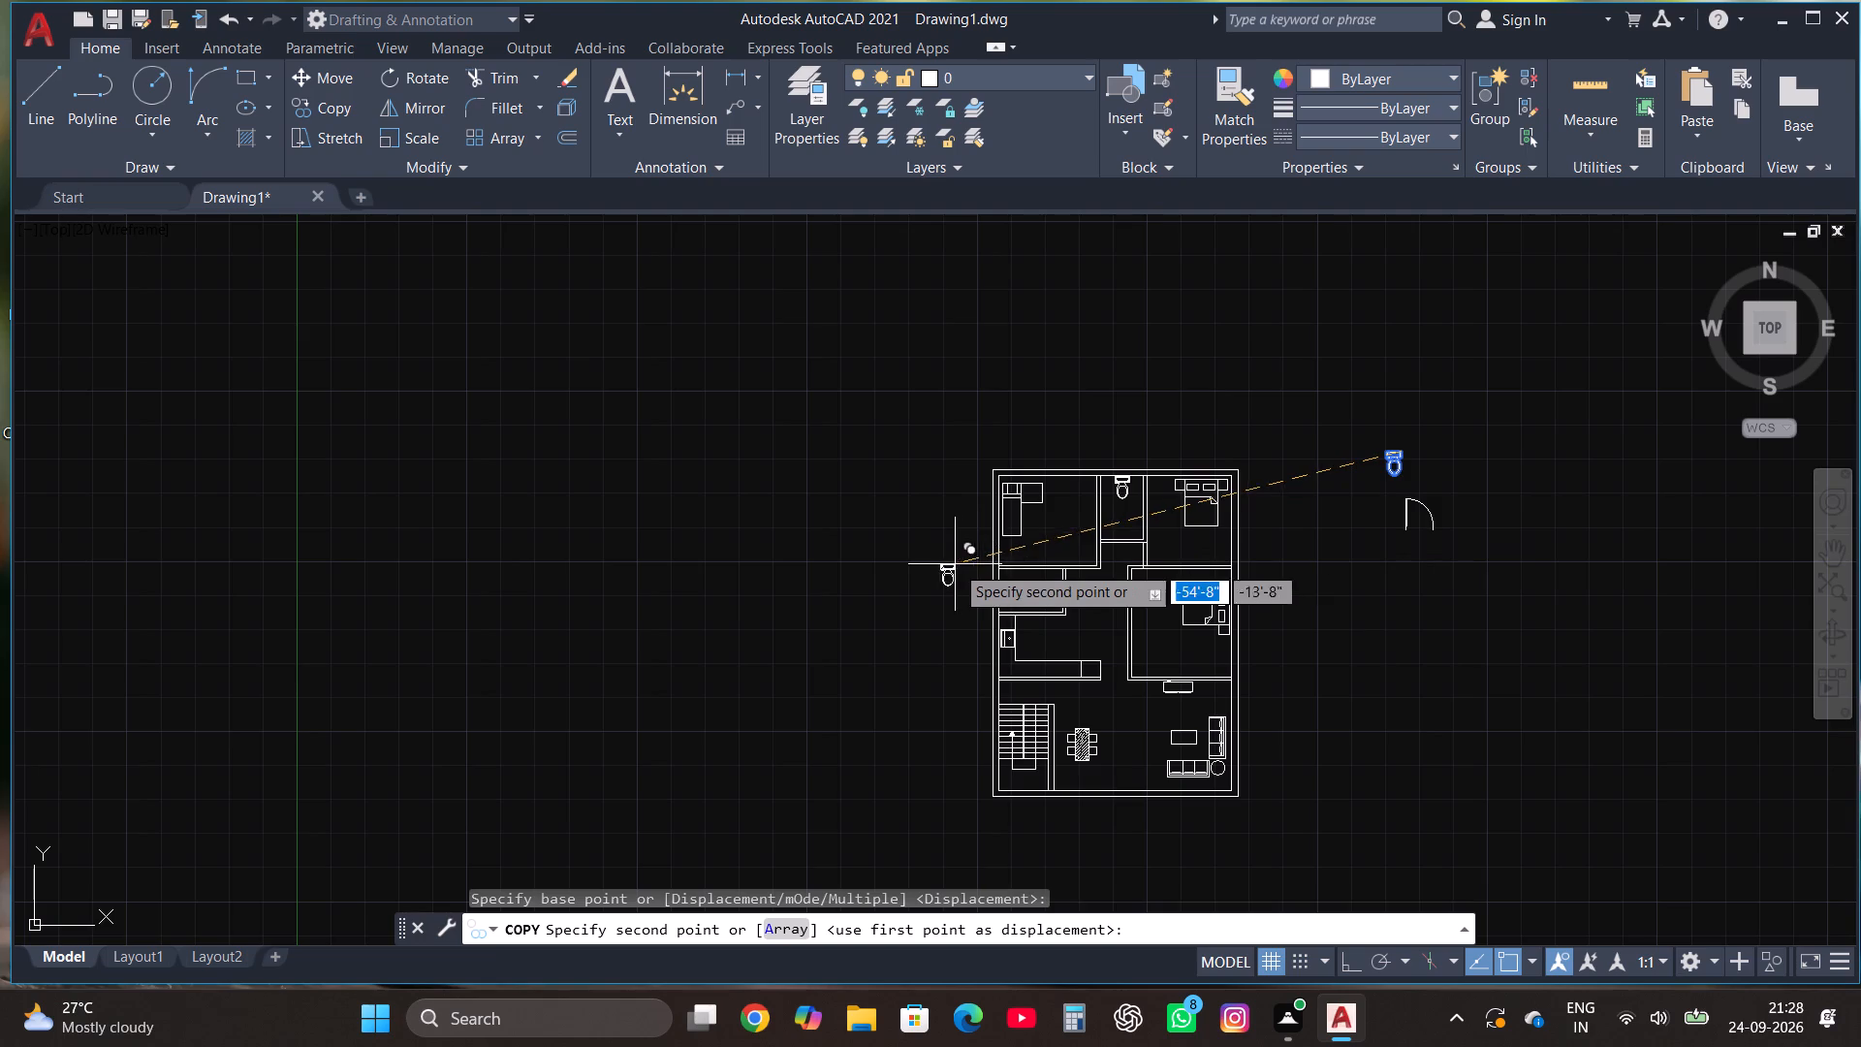
{"action": "scroll", "coordinate": [1008, 582], "scroll_direction": "up", "scroll_amount": 4}
{"action": "scroll", "coordinate": [1084, 539], "scroll_direction": "up", "scroll_amount": 2}
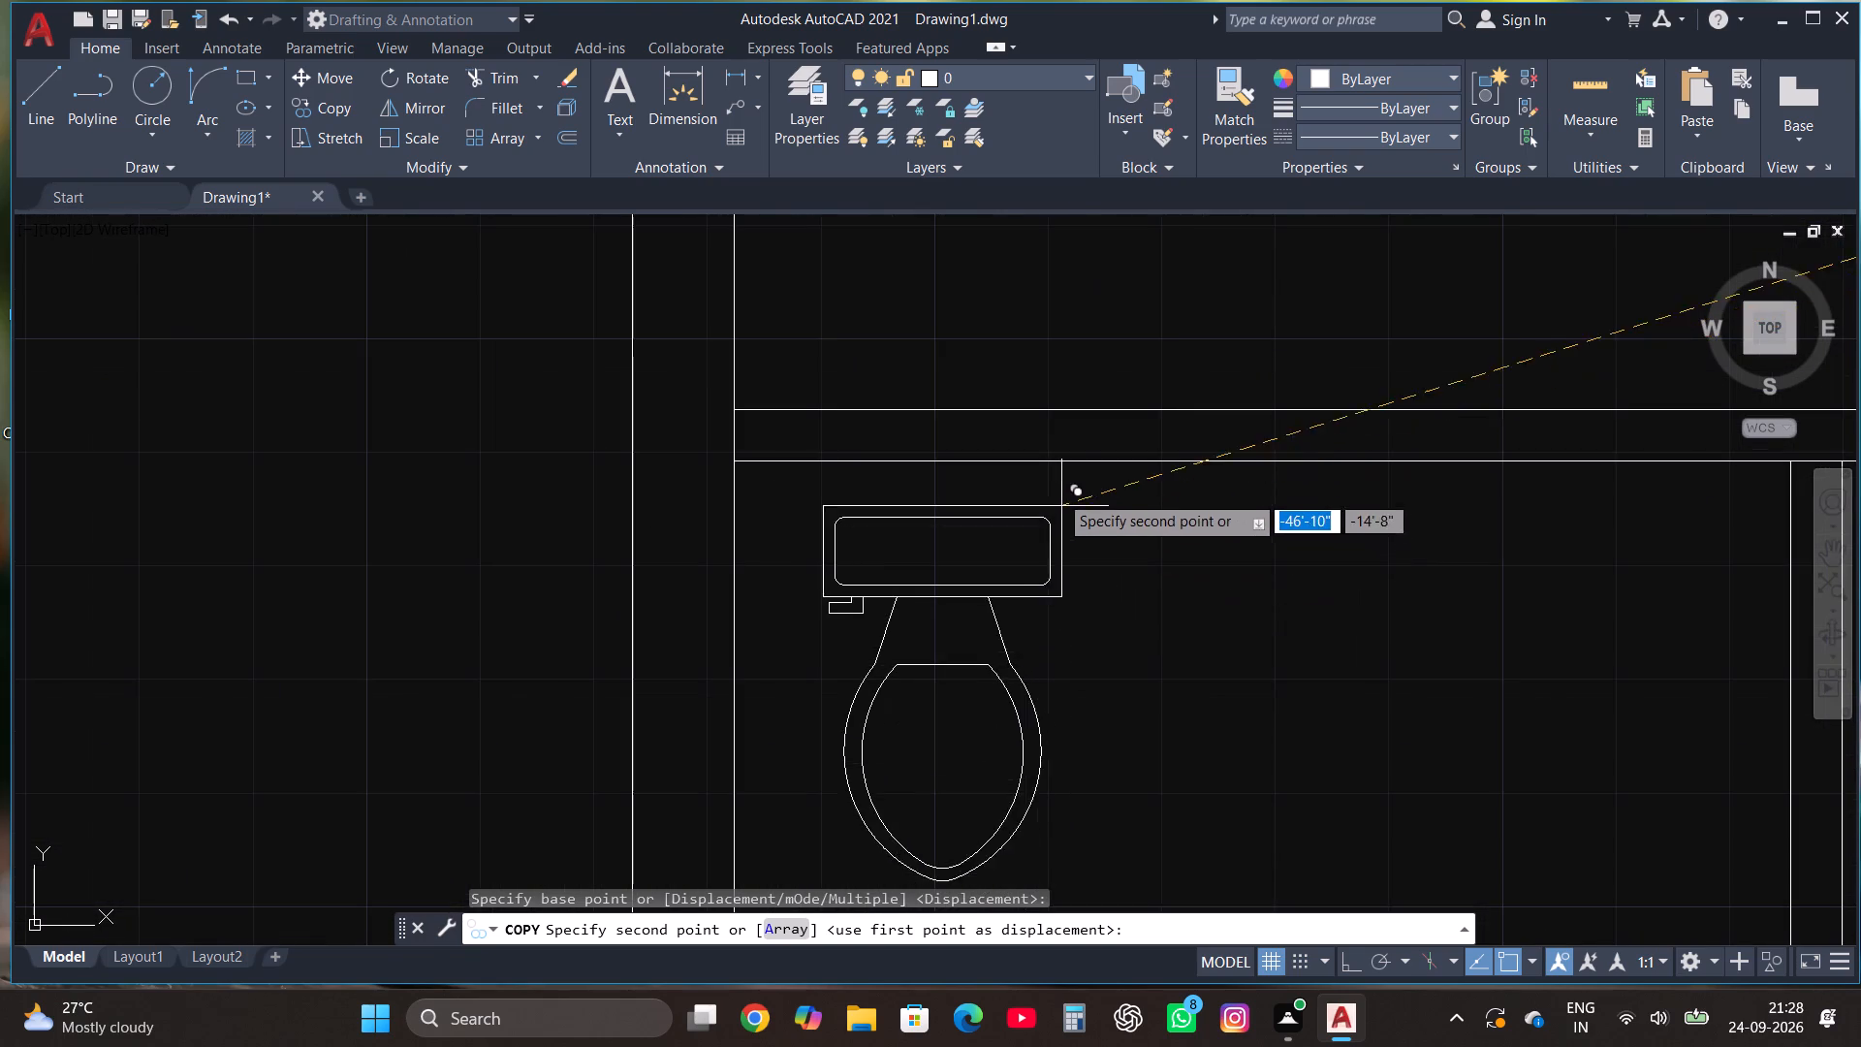
{"action": "left_click", "coordinate": [1018, 498]}
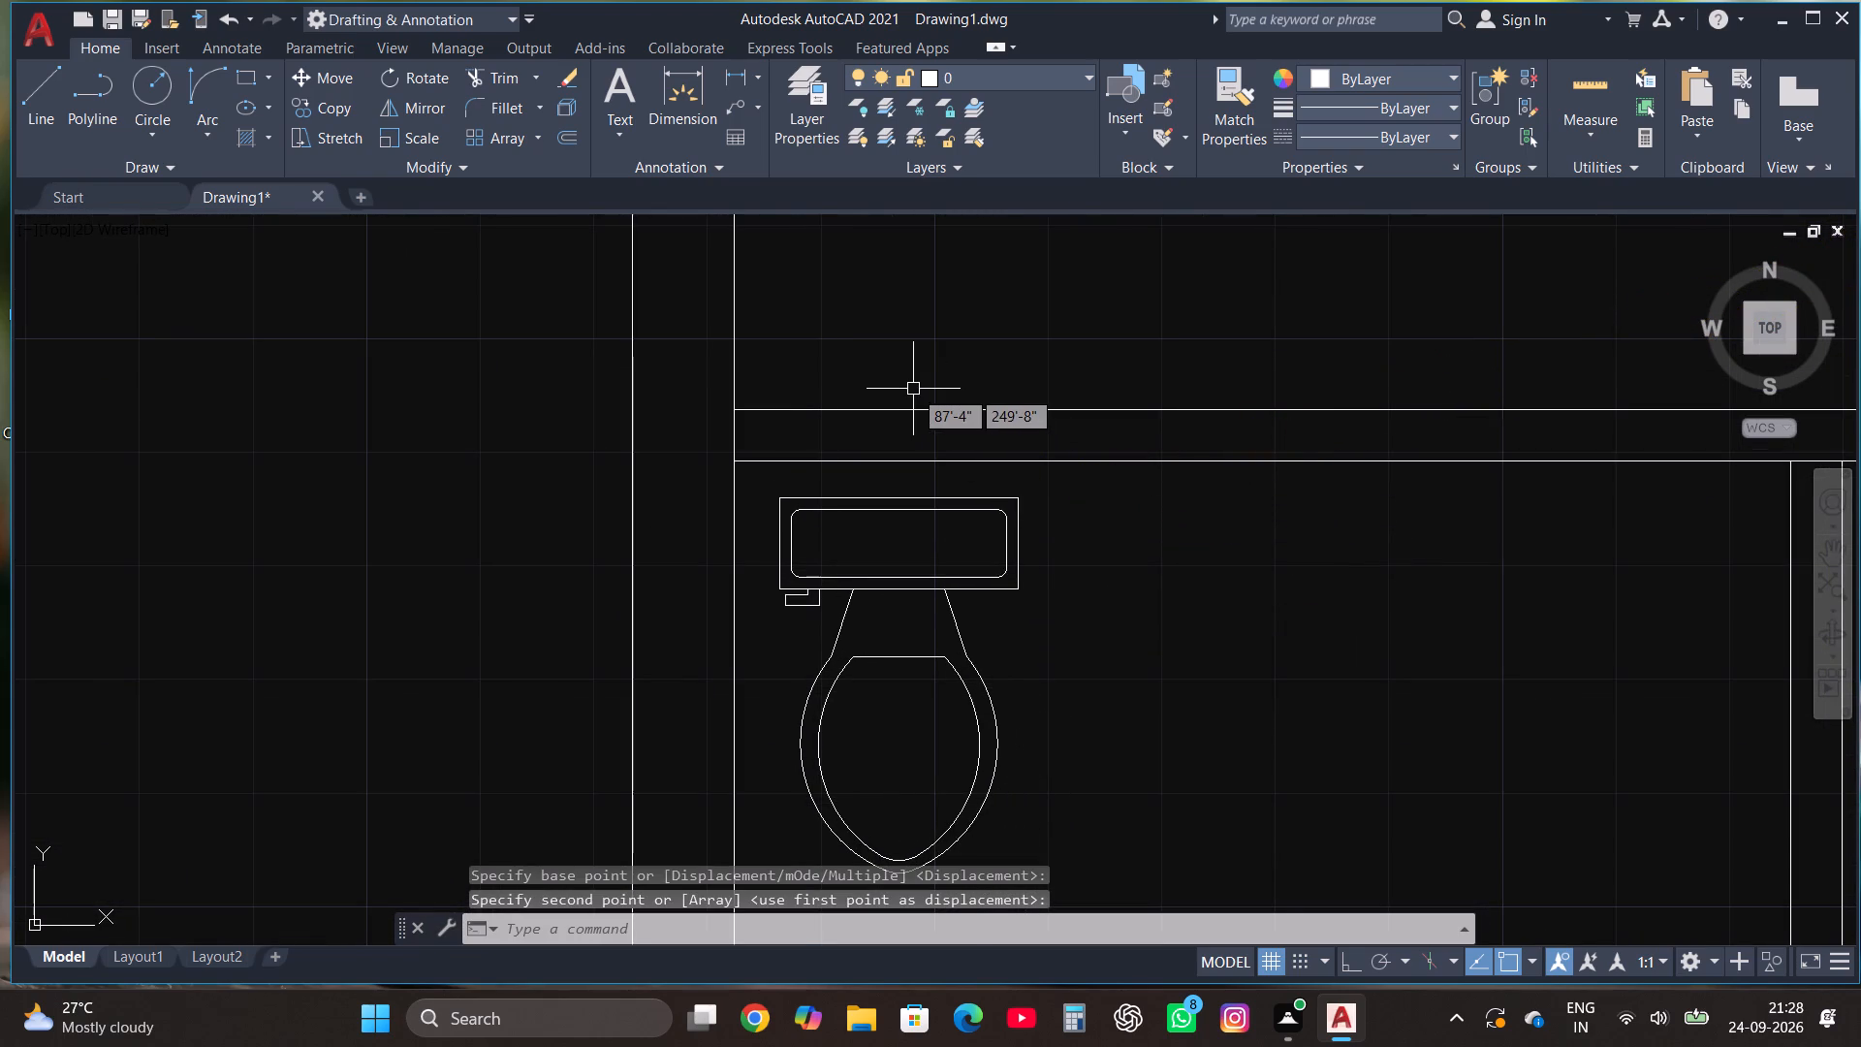
Turn Ortho on and mirror the door block about a vertical line just west of it, keeping the original.
{"action": "scroll", "coordinate": [924, 414], "scroll_direction": "down", "scroll_amount": 1}
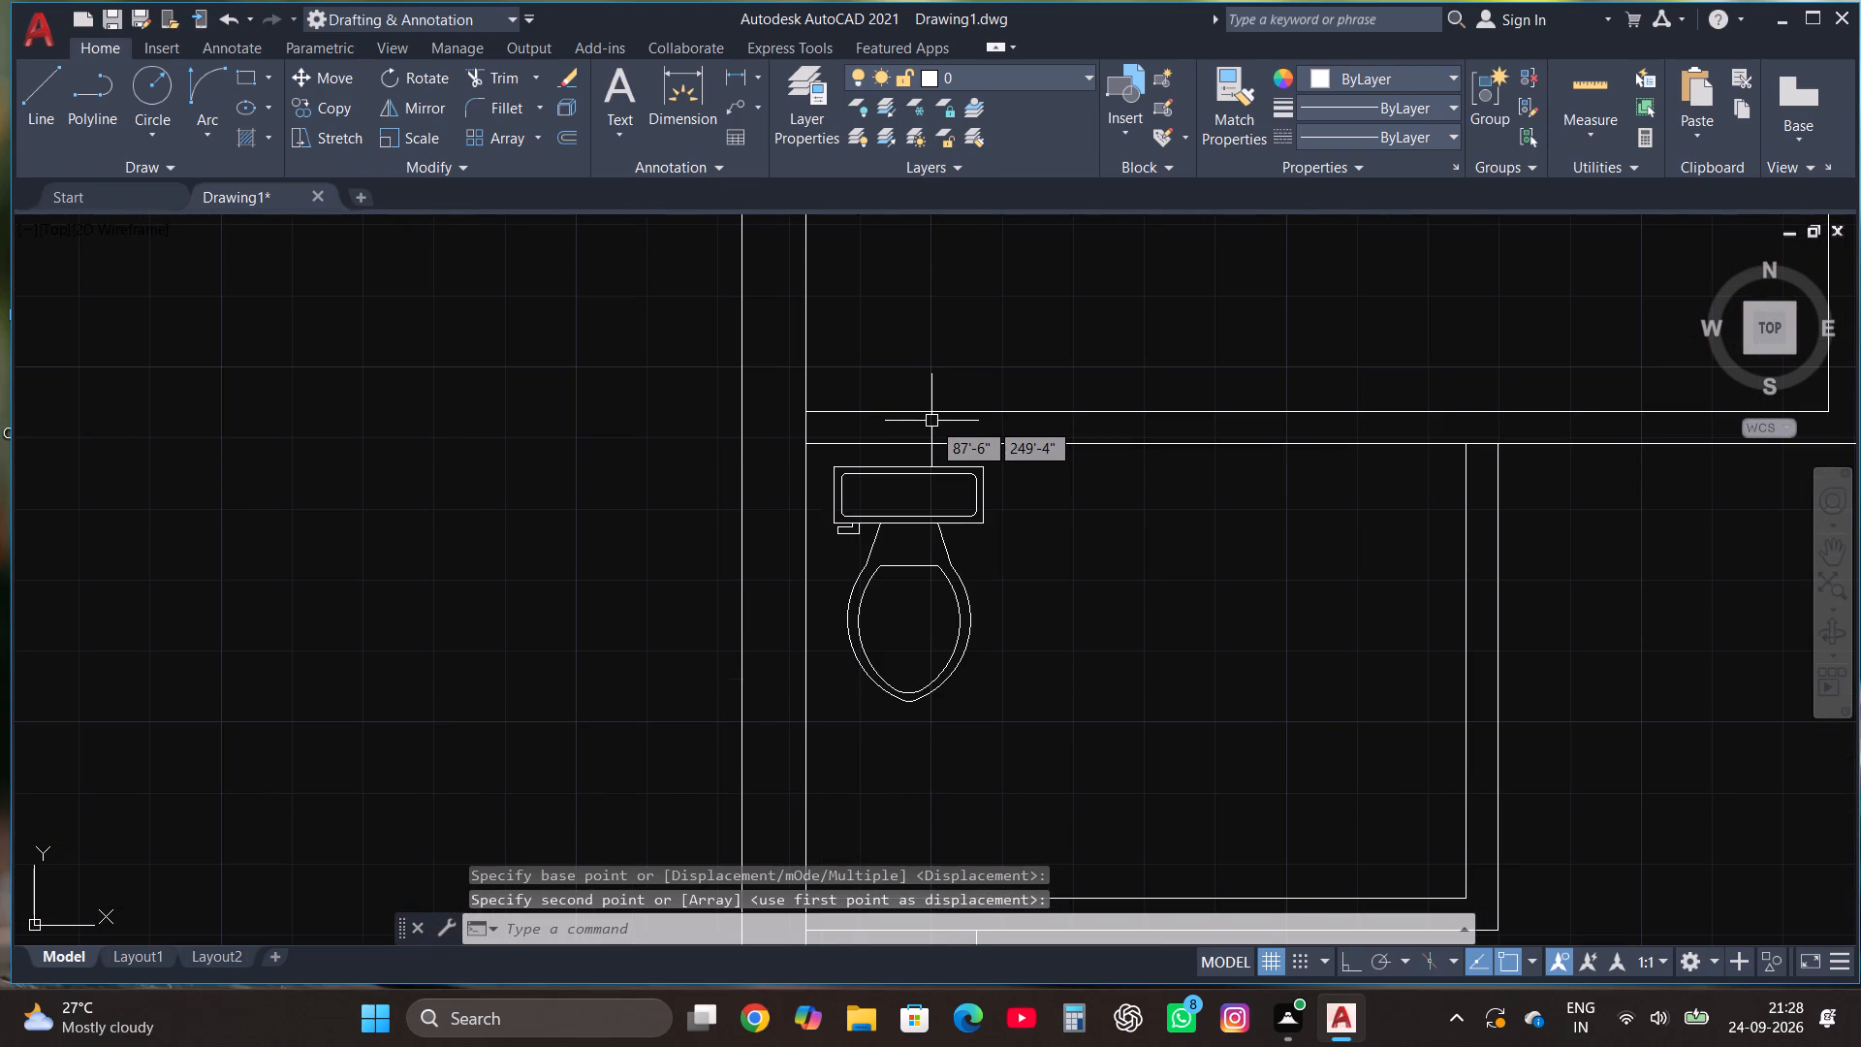
{"action": "scroll", "coordinate": [951, 361], "scroll_direction": "down", "scroll_amount": 1}
{"action": "scroll", "coordinate": [957, 440], "scroll_direction": "up", "scroll_amount": 1}
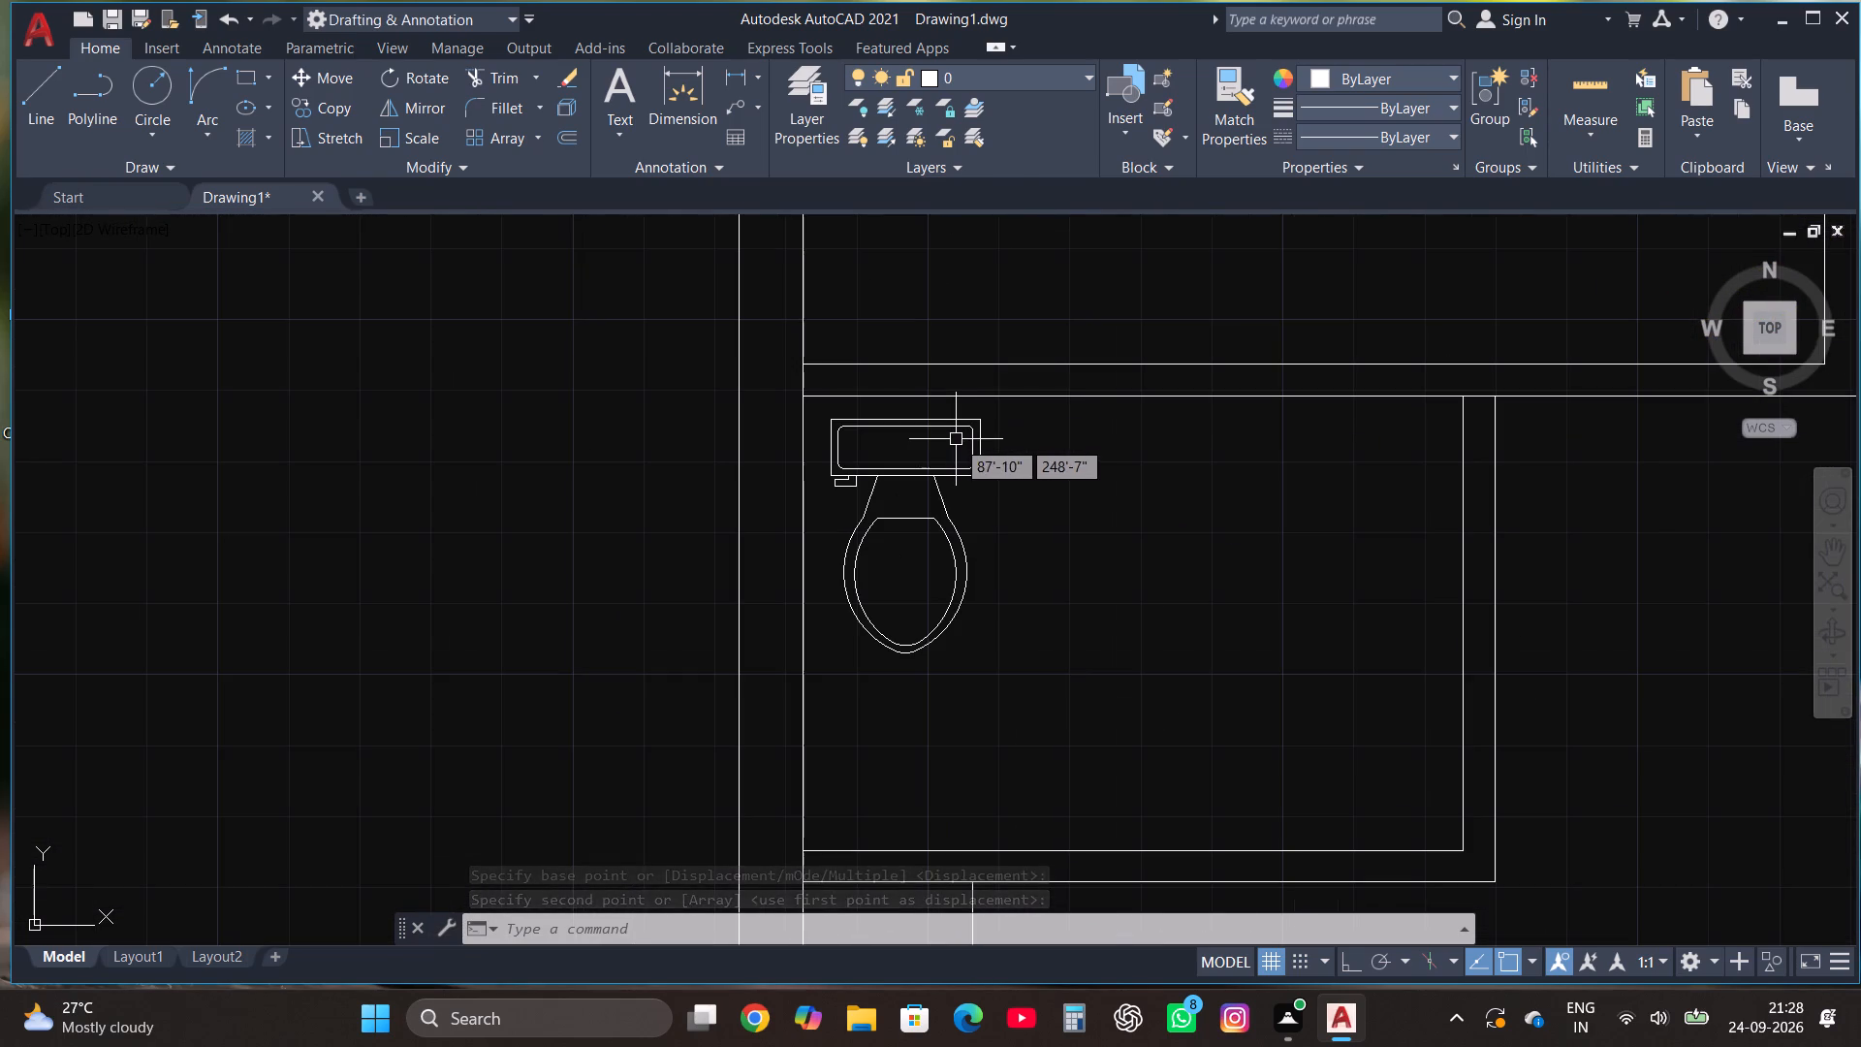
{"action": "scroll", "coordinate": [1140, 482], "scroll_direction": "down", "scroll_amount": 2}
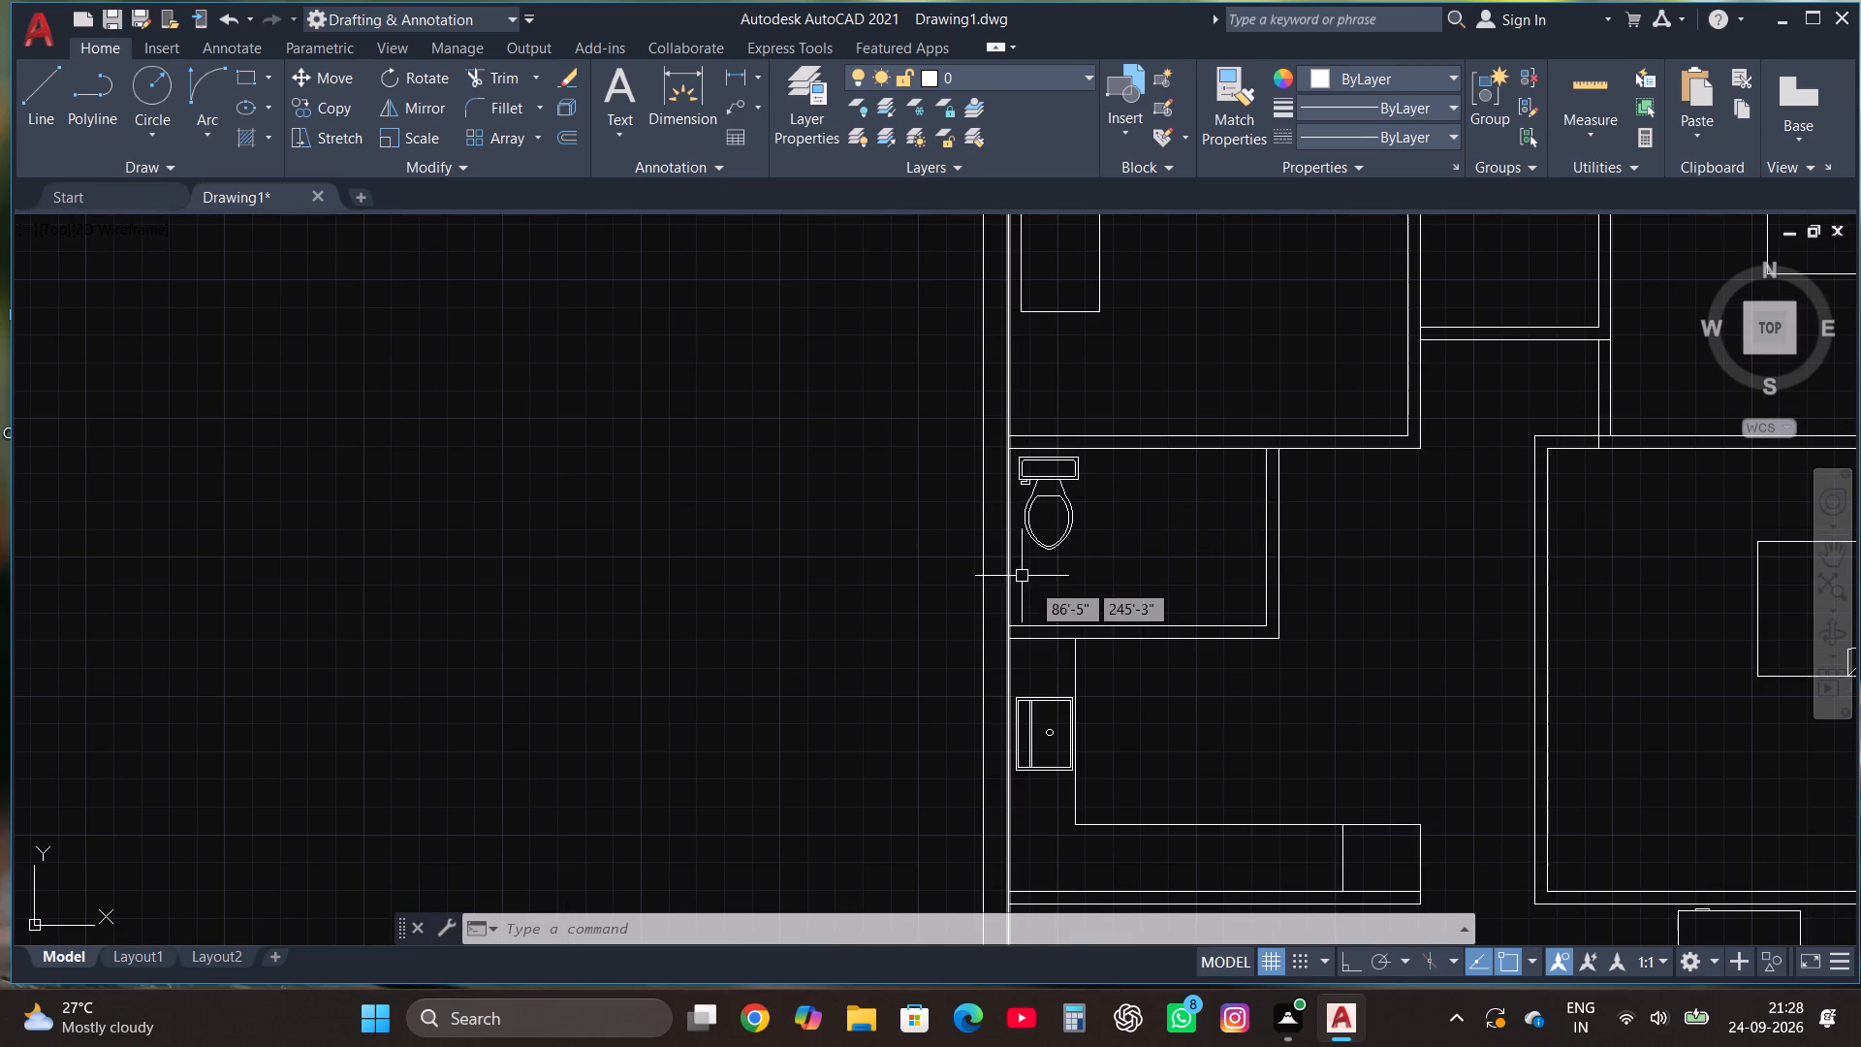
{"action": "scroll", "coordinate": [1030, 584], "scroll_direction": "down", "scroll_amount": 3}
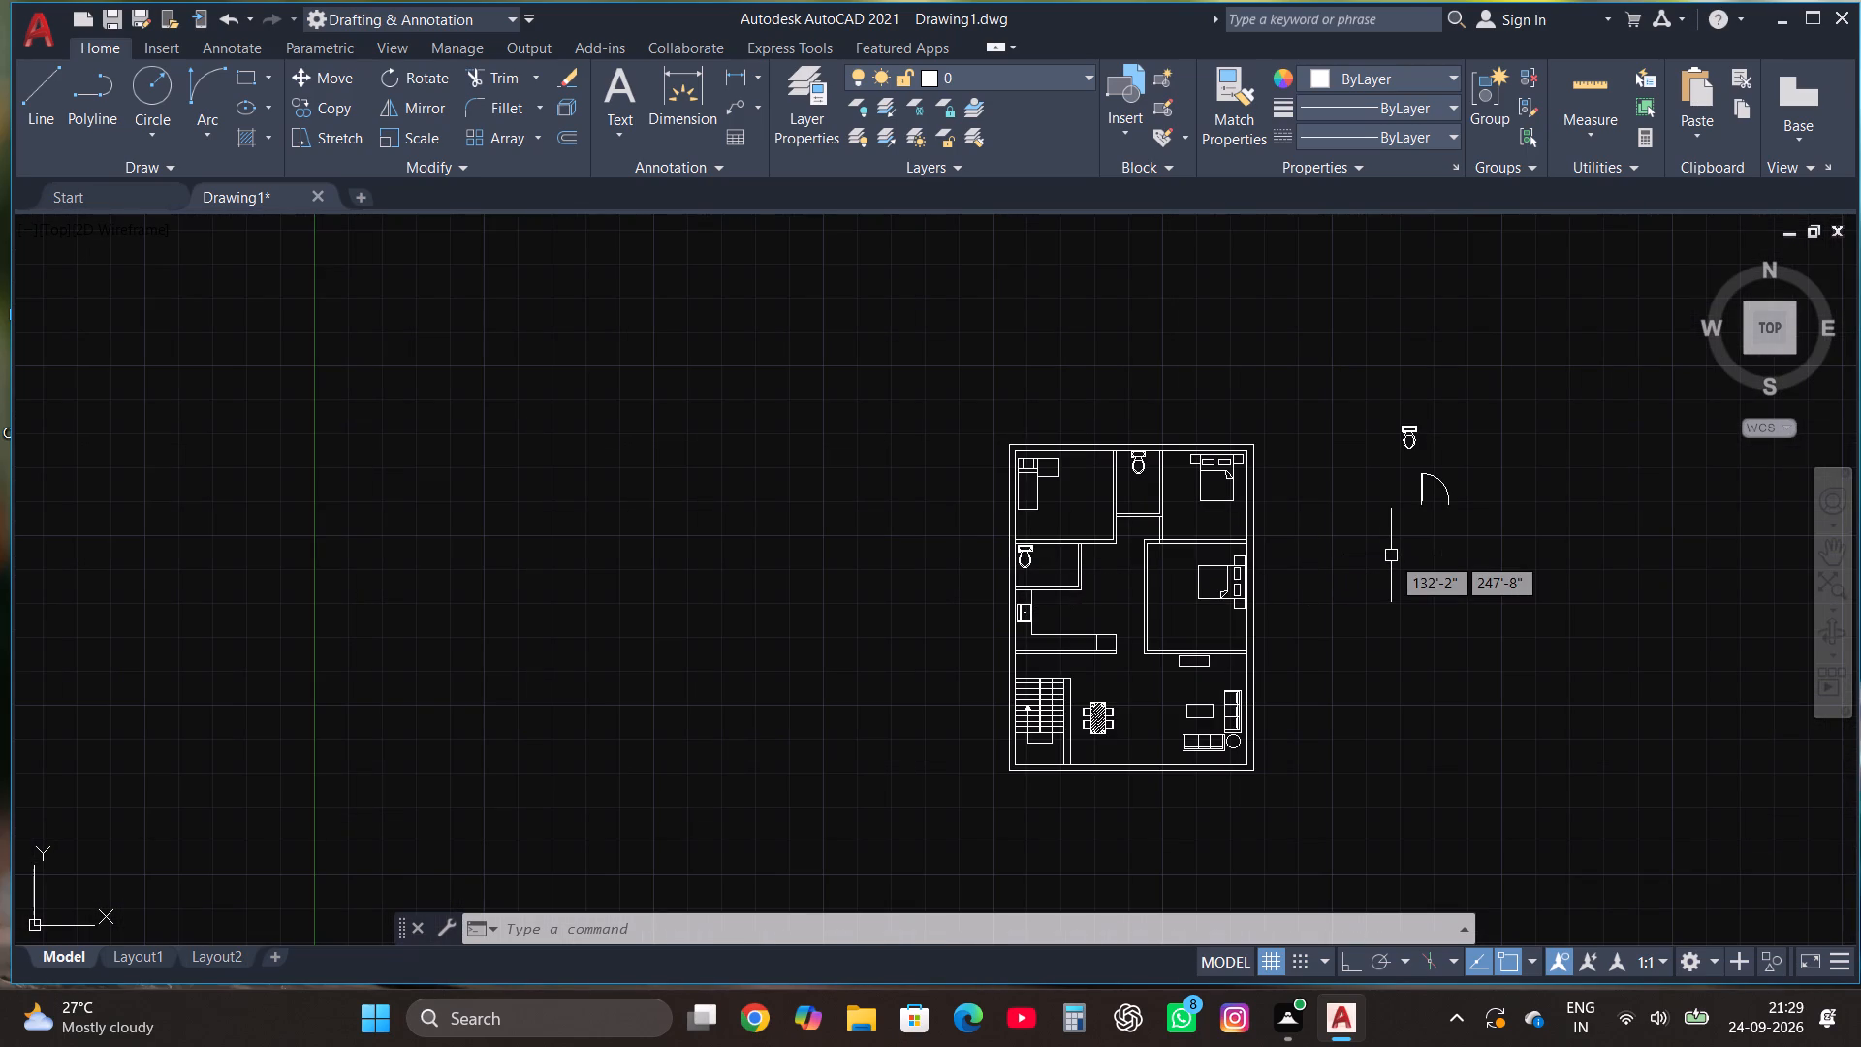
{"action": "scroll", "coordinate": [1444, 512], "scroll_direction": "up", "scroll_amount": 4}
{"action": "left_click_drag", "start_coordinate": [1285, 533], "coordinate": [1283, 527]}
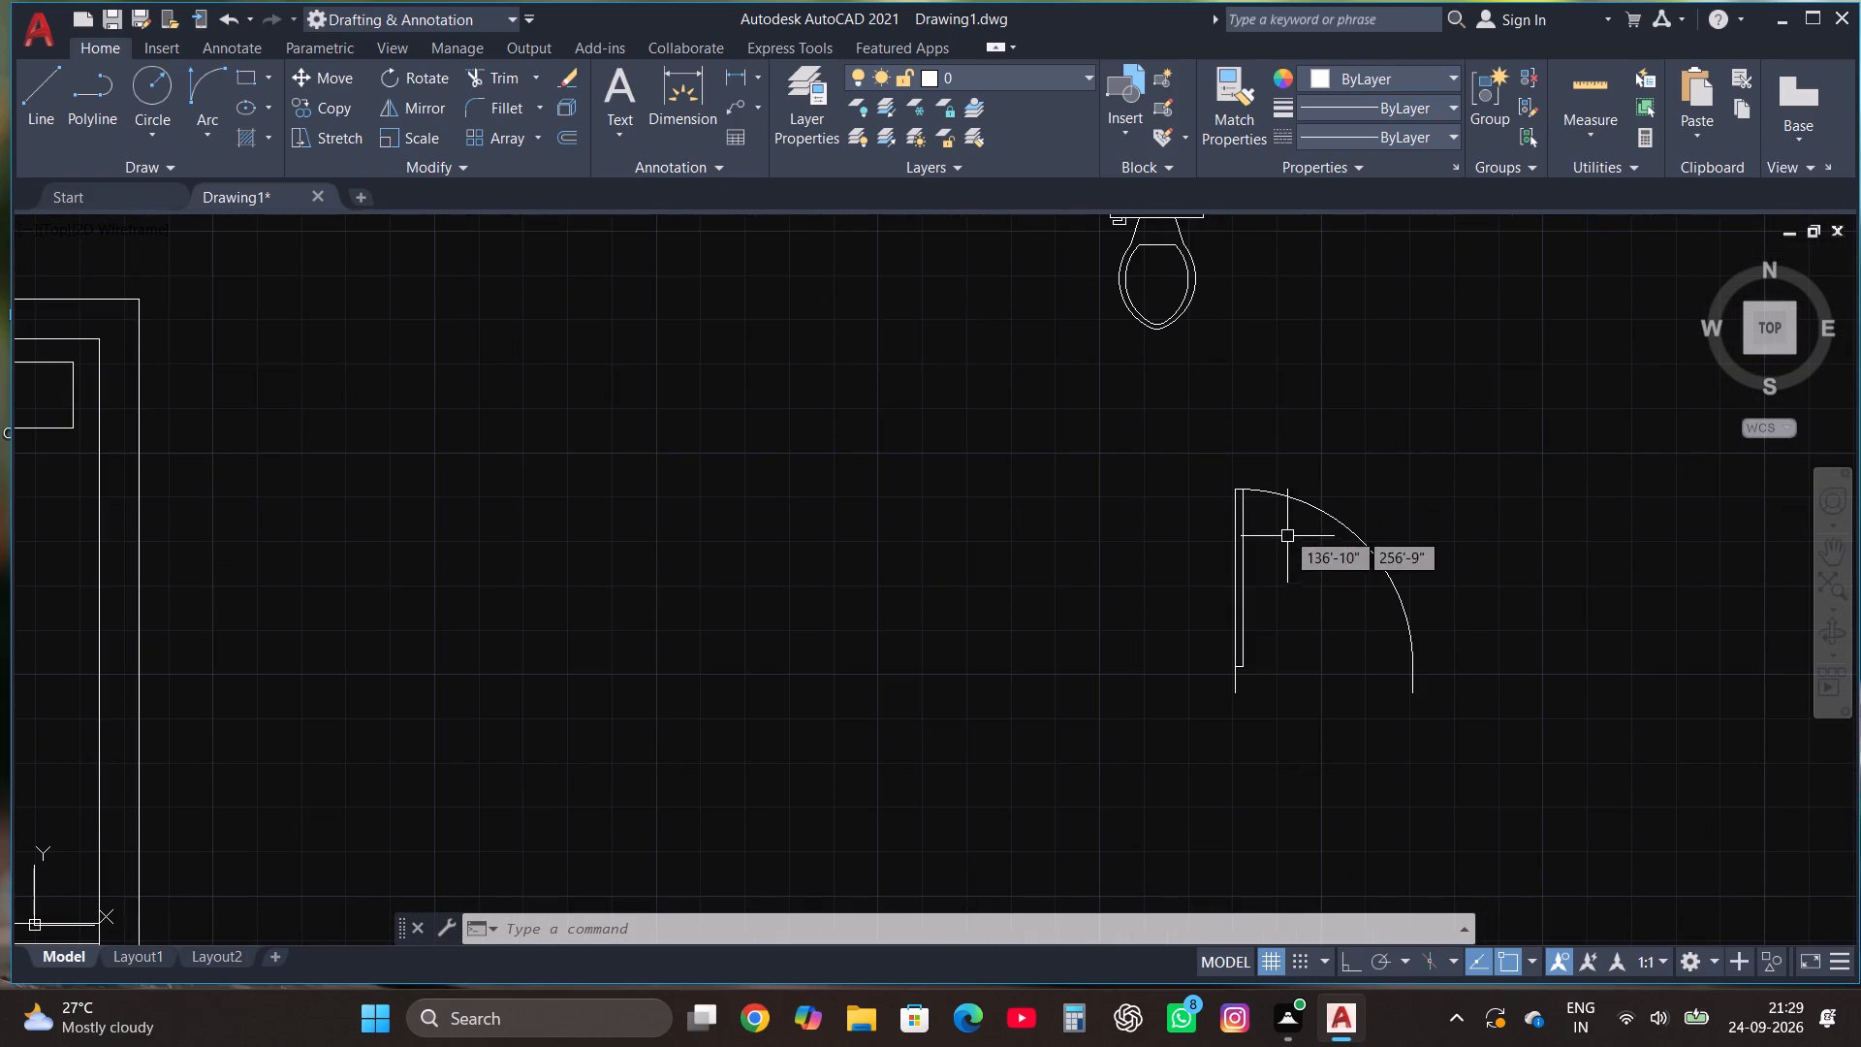
{"action": "left_click_drag", "start_coordinate": [1283, 527], "coordinate": [1273, 509]}
{"action": "left_click", "coordinate": [1203, 448]}
{"action": "left_click", "coordinate": [414, 105]}
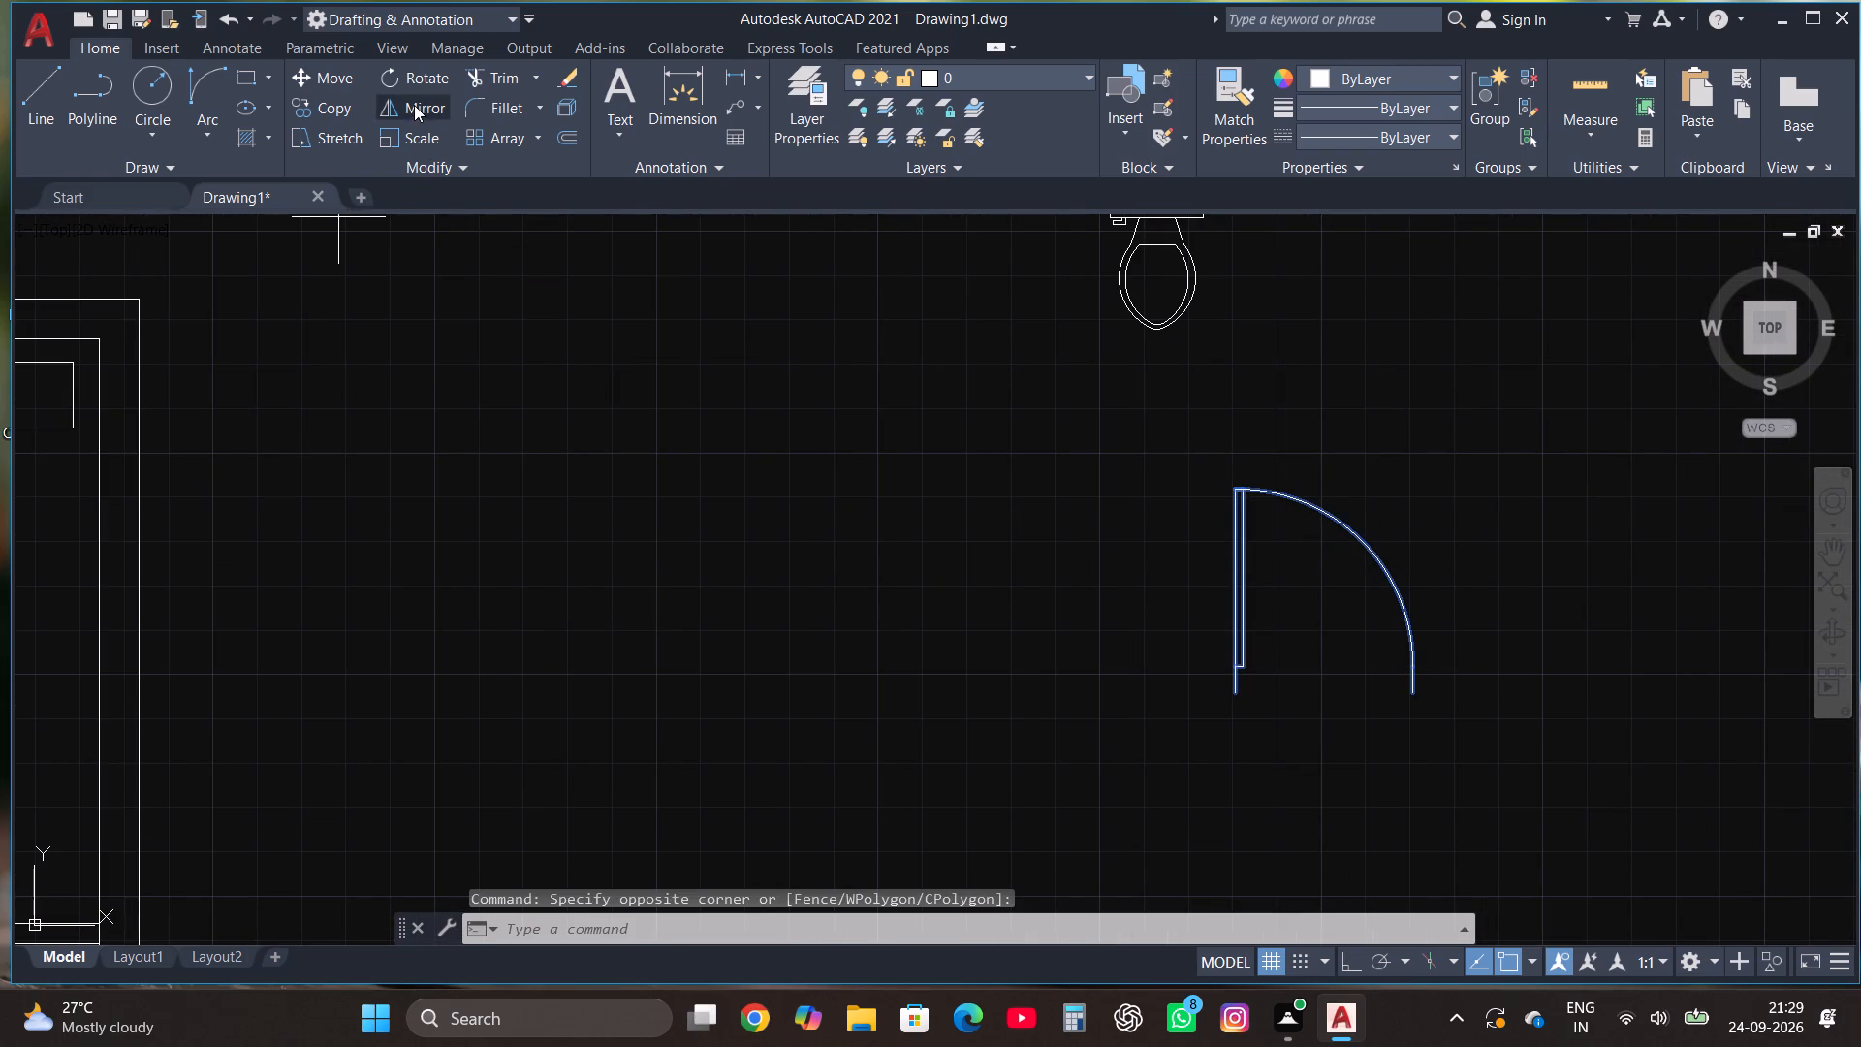
{"action": "left_click", "coordinate": [1164, 604]}
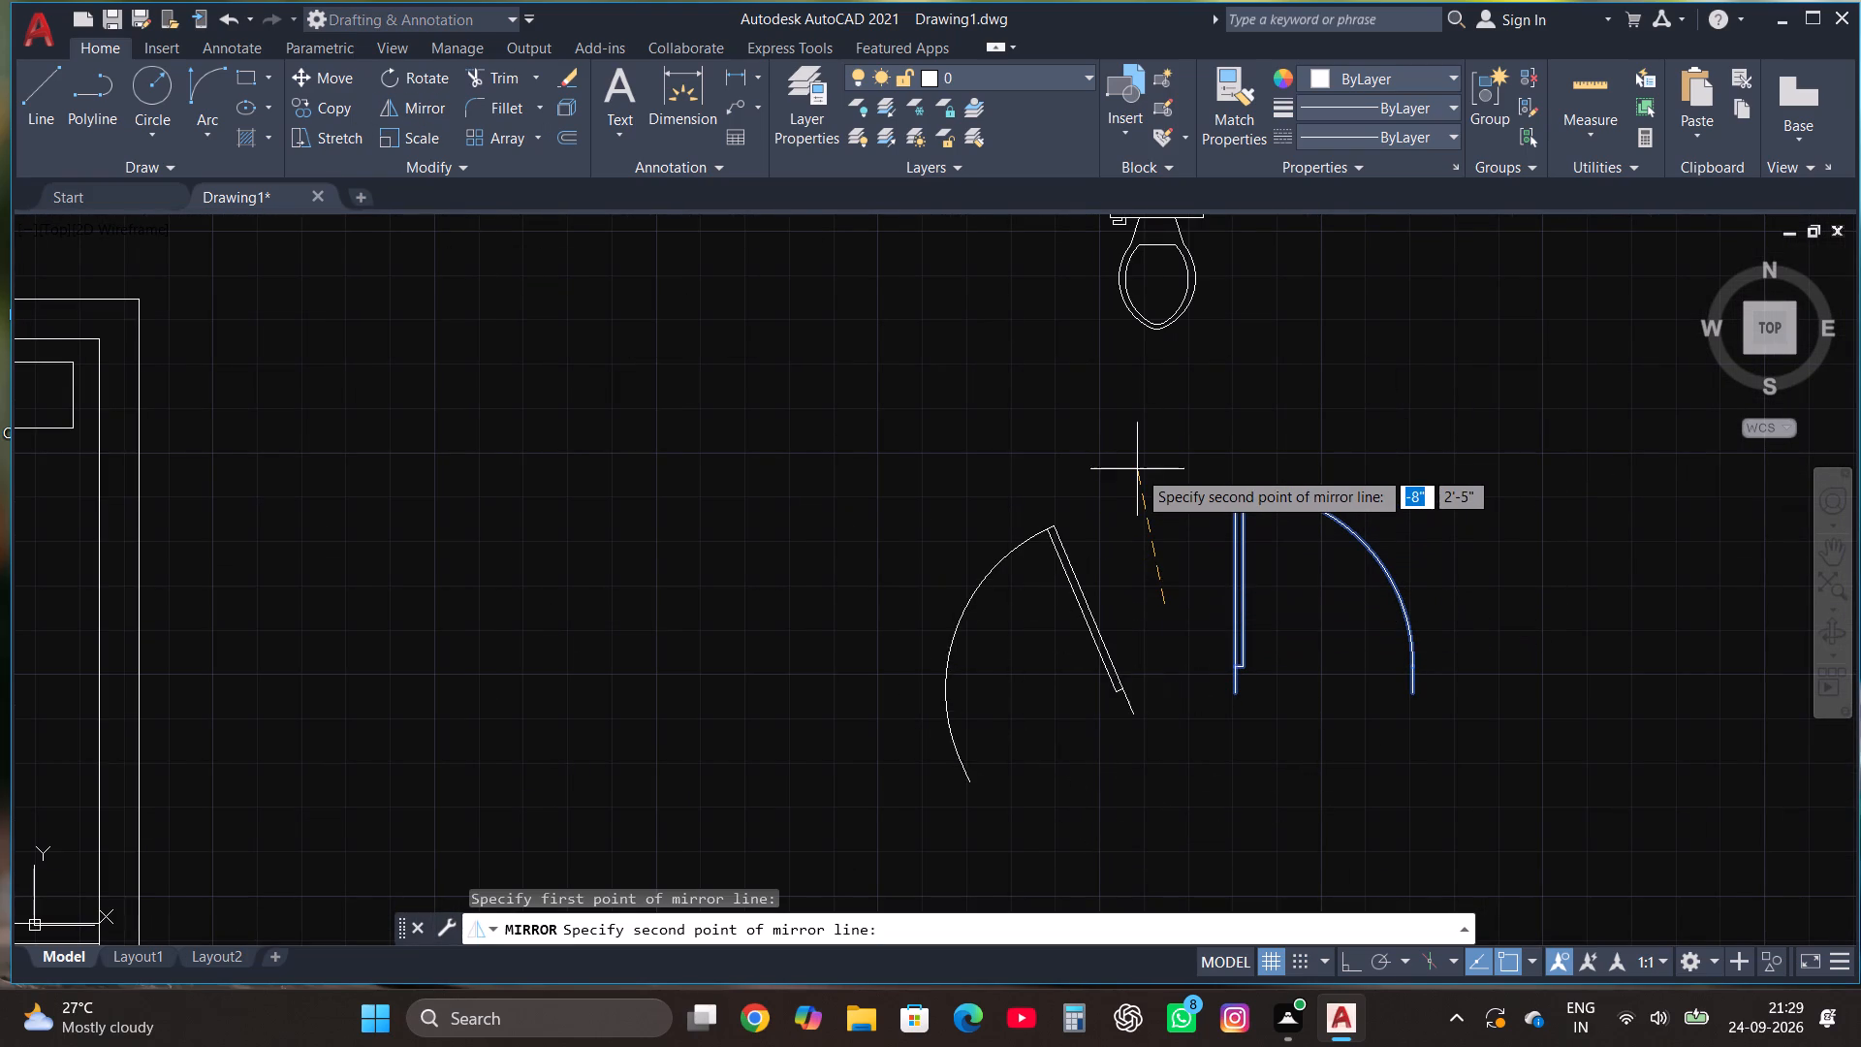
{"action": "key", "text": "F8"}
{"action": "left_click", "coordinate": [1138, 469]}
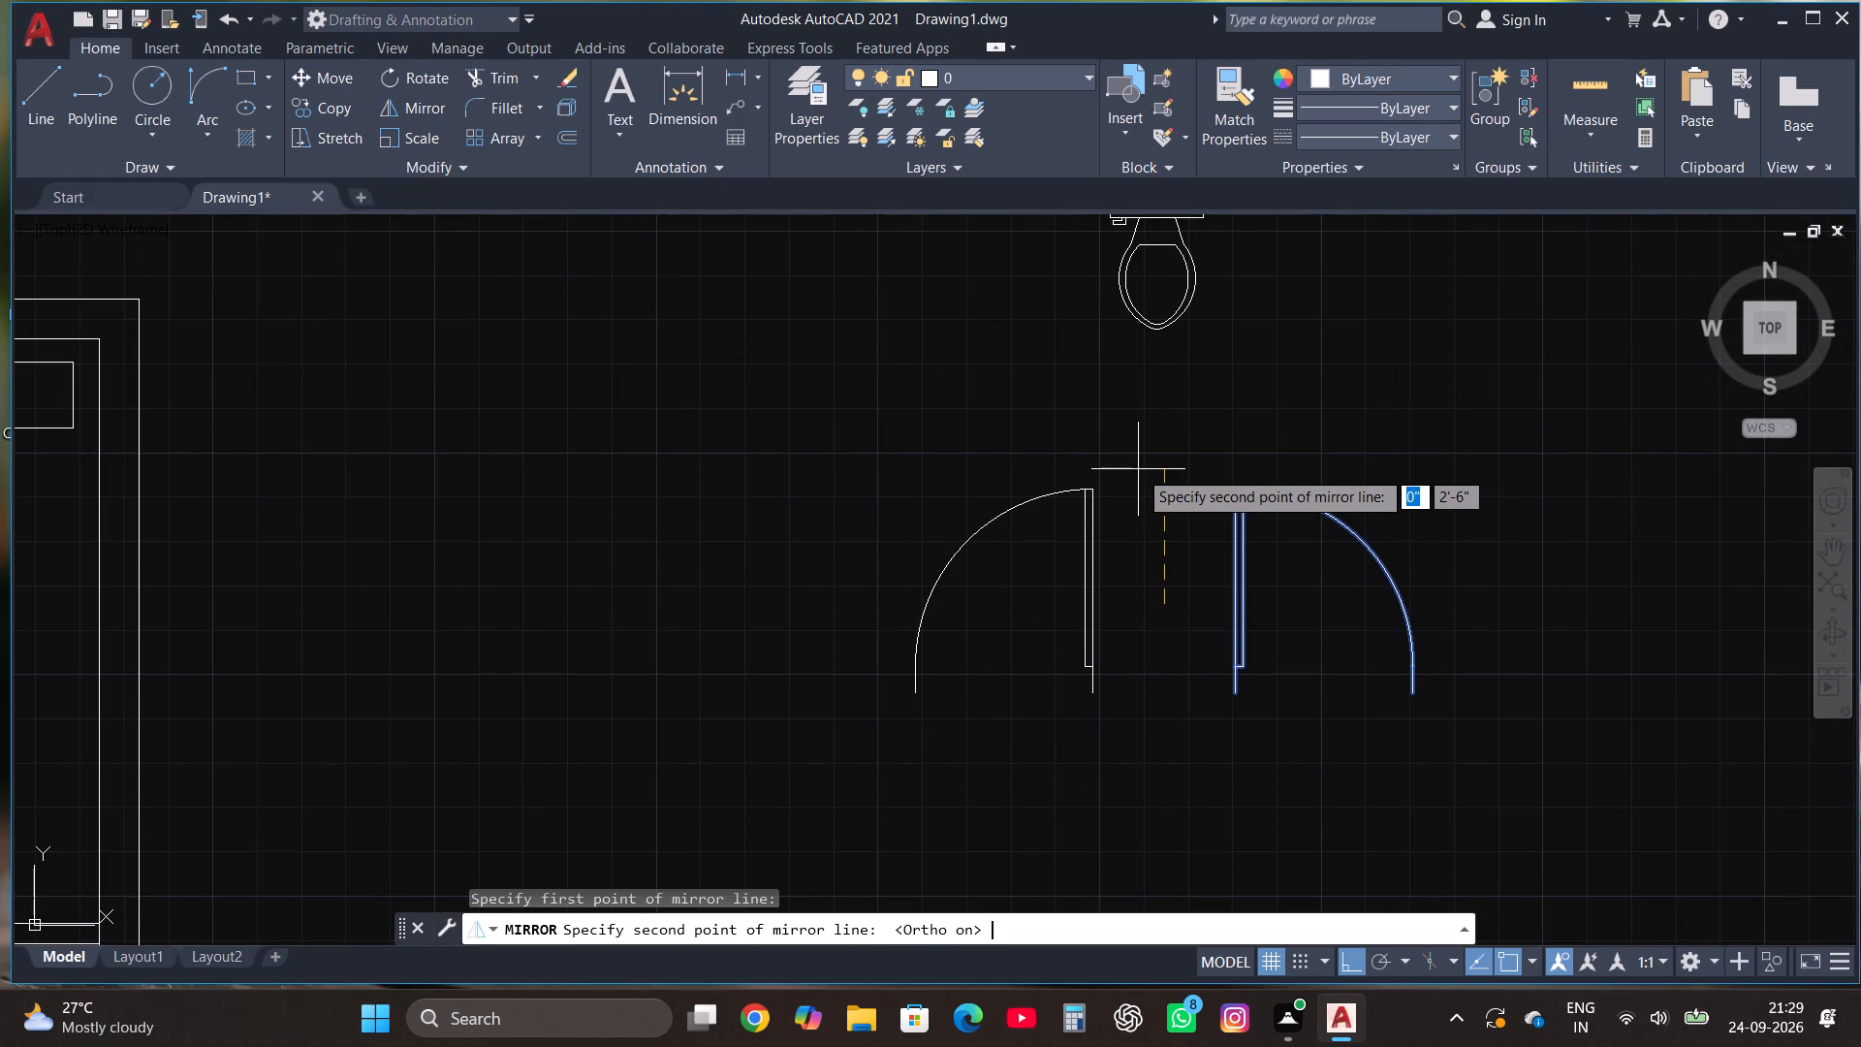
{"action": "left_click", "coordinate": [1189, 458]}
{"action": "scroll", "coordinate": [1225, 489], "scroll_direction": "down", "scroll_amount": 1}
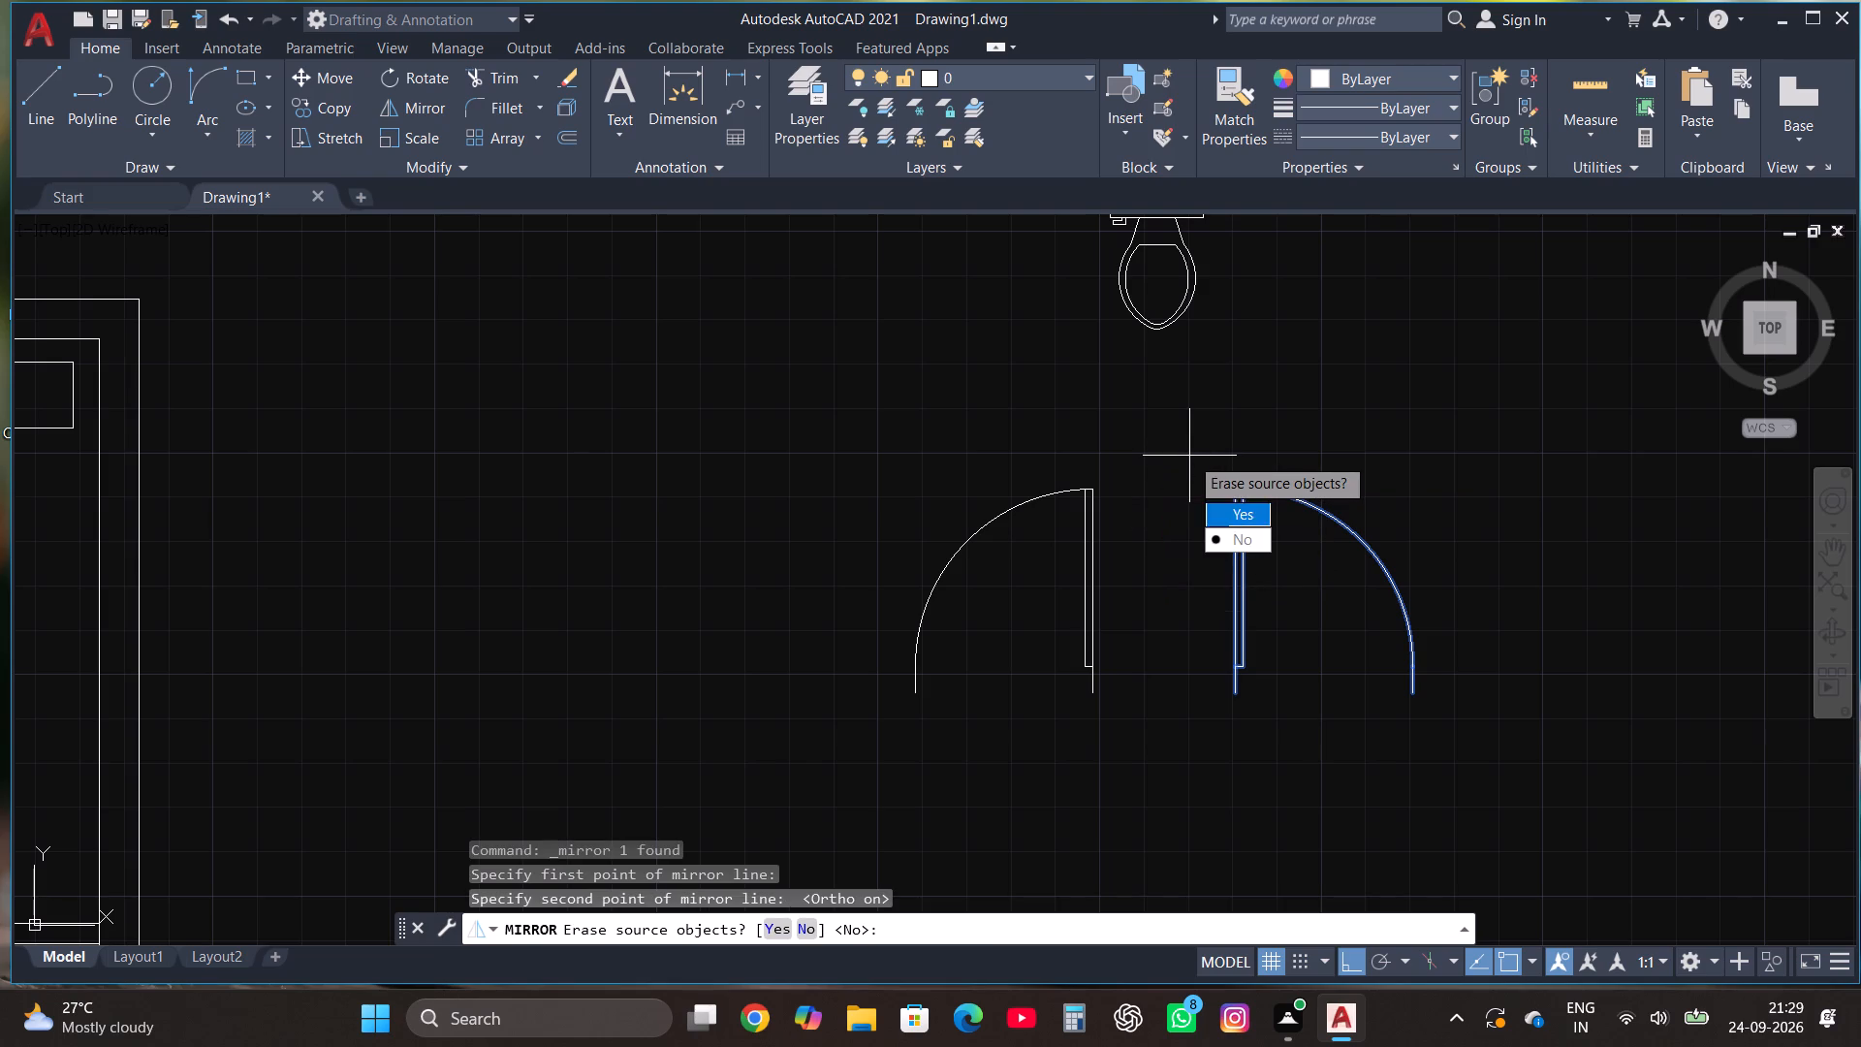
{"action": "left_click_drag", "start_coordinate": [1255, 540], "coordinate": [1189, 456]}
Mirror both door blocks southward about a horizontal line just below them, keeping the originals.
{"action": "scroll", "coordinate": [1189, 459], "scroll_direction": "down", "scroll_amount": 1}
{"action": "left_click", "coordinate": [1252, 560]}
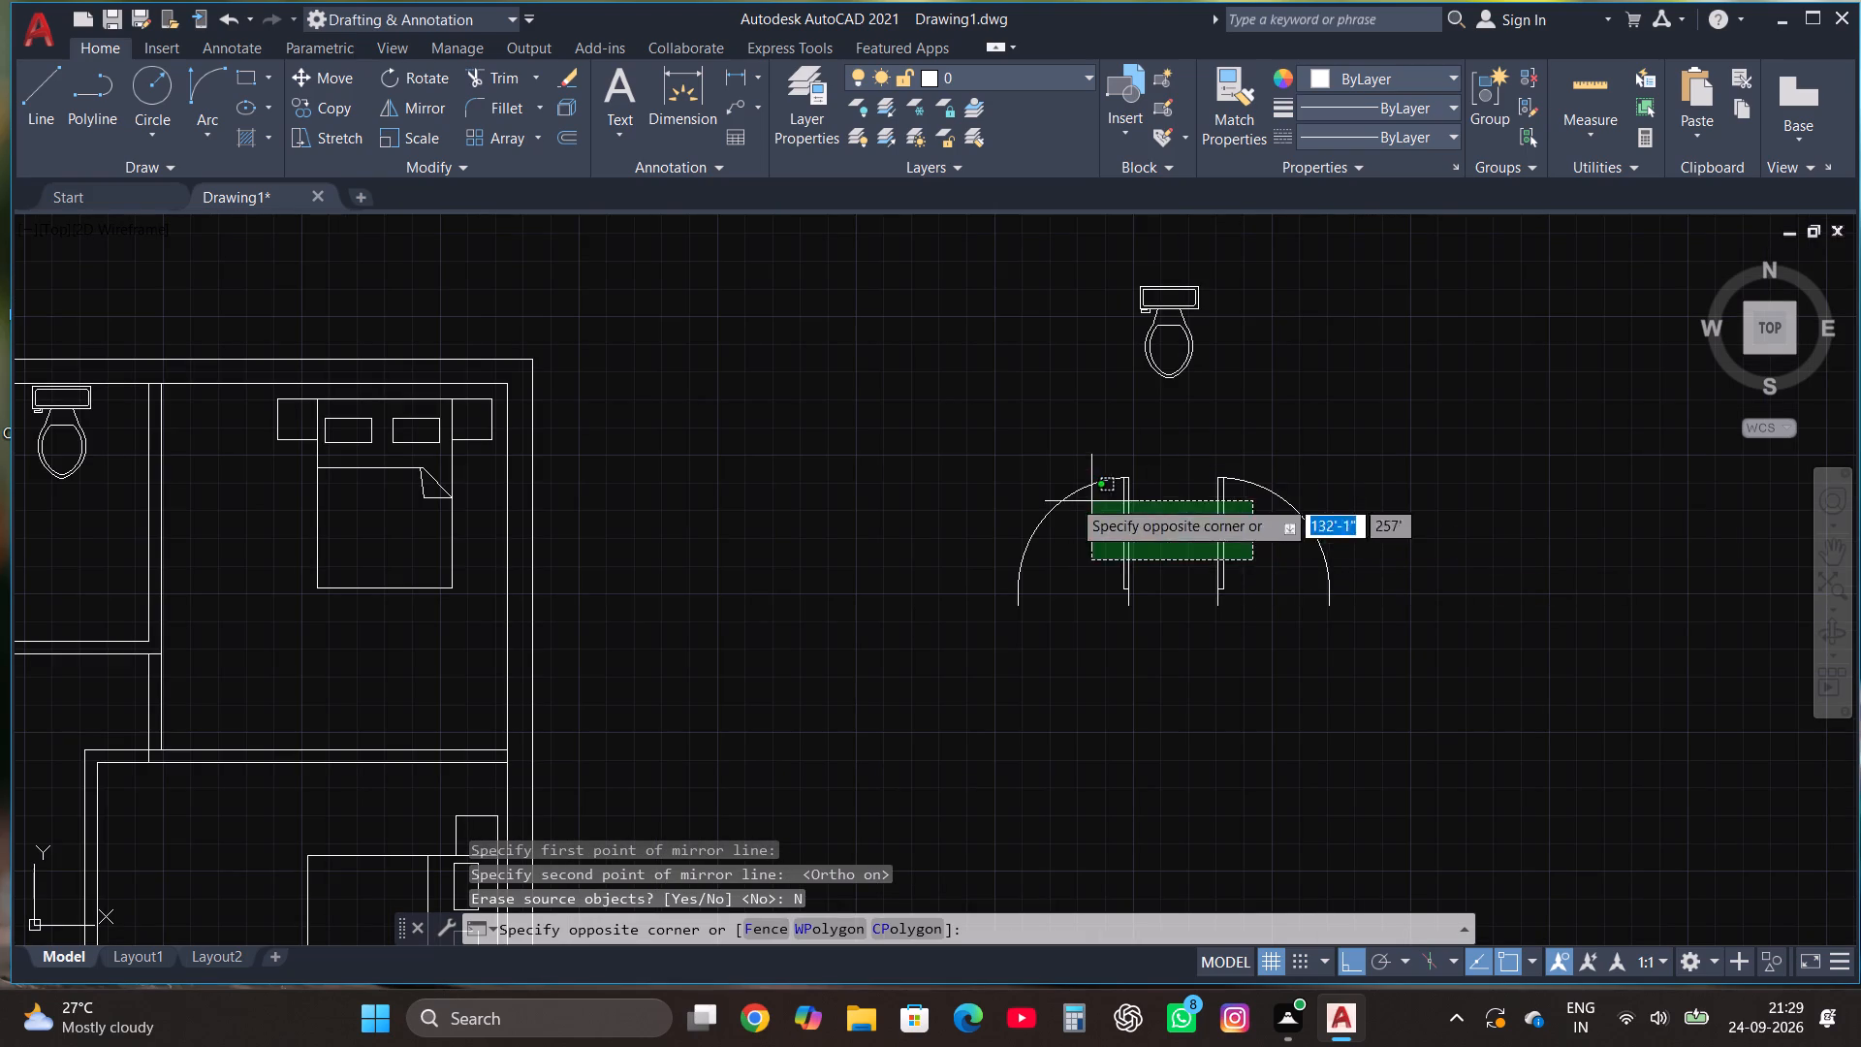
{"action": "left_click", "coordinate": [968, 509]}
{"action": "left_click", "coordinate": [423, 108]}
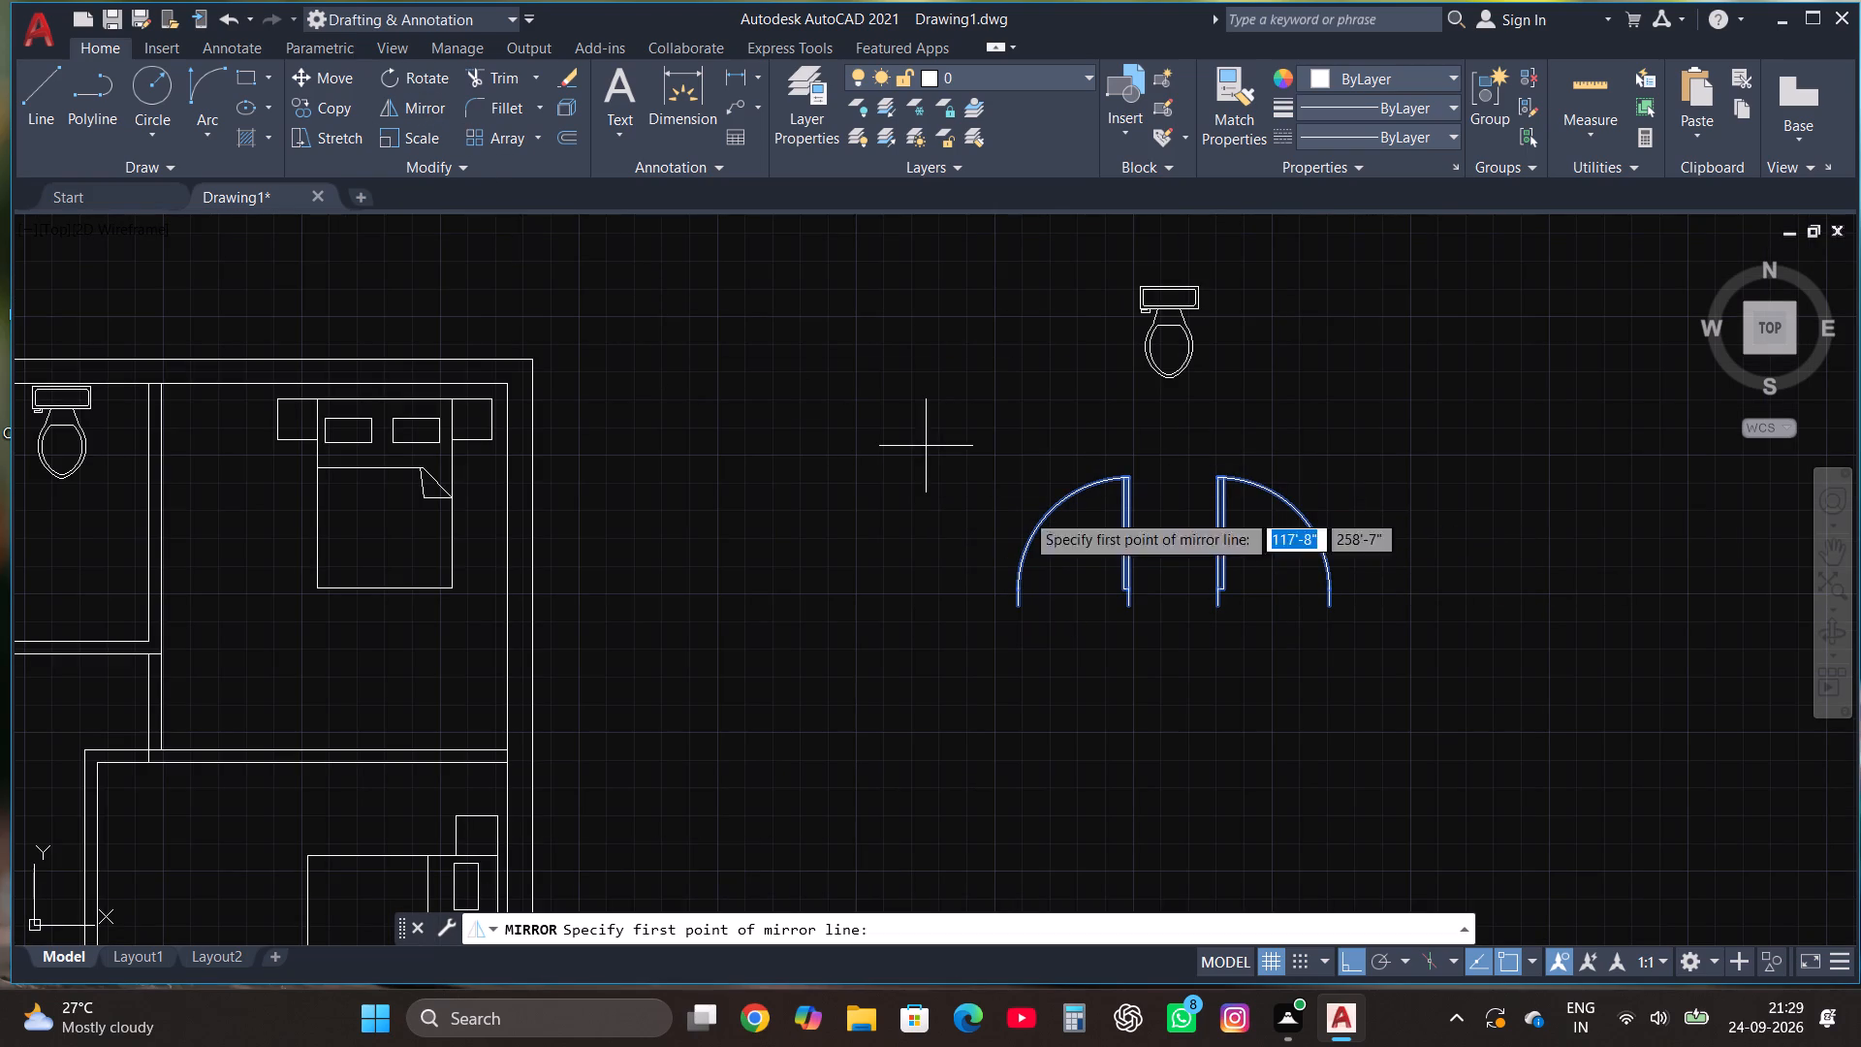
{"action": "left_click", "coordinate": [1174, 633]}
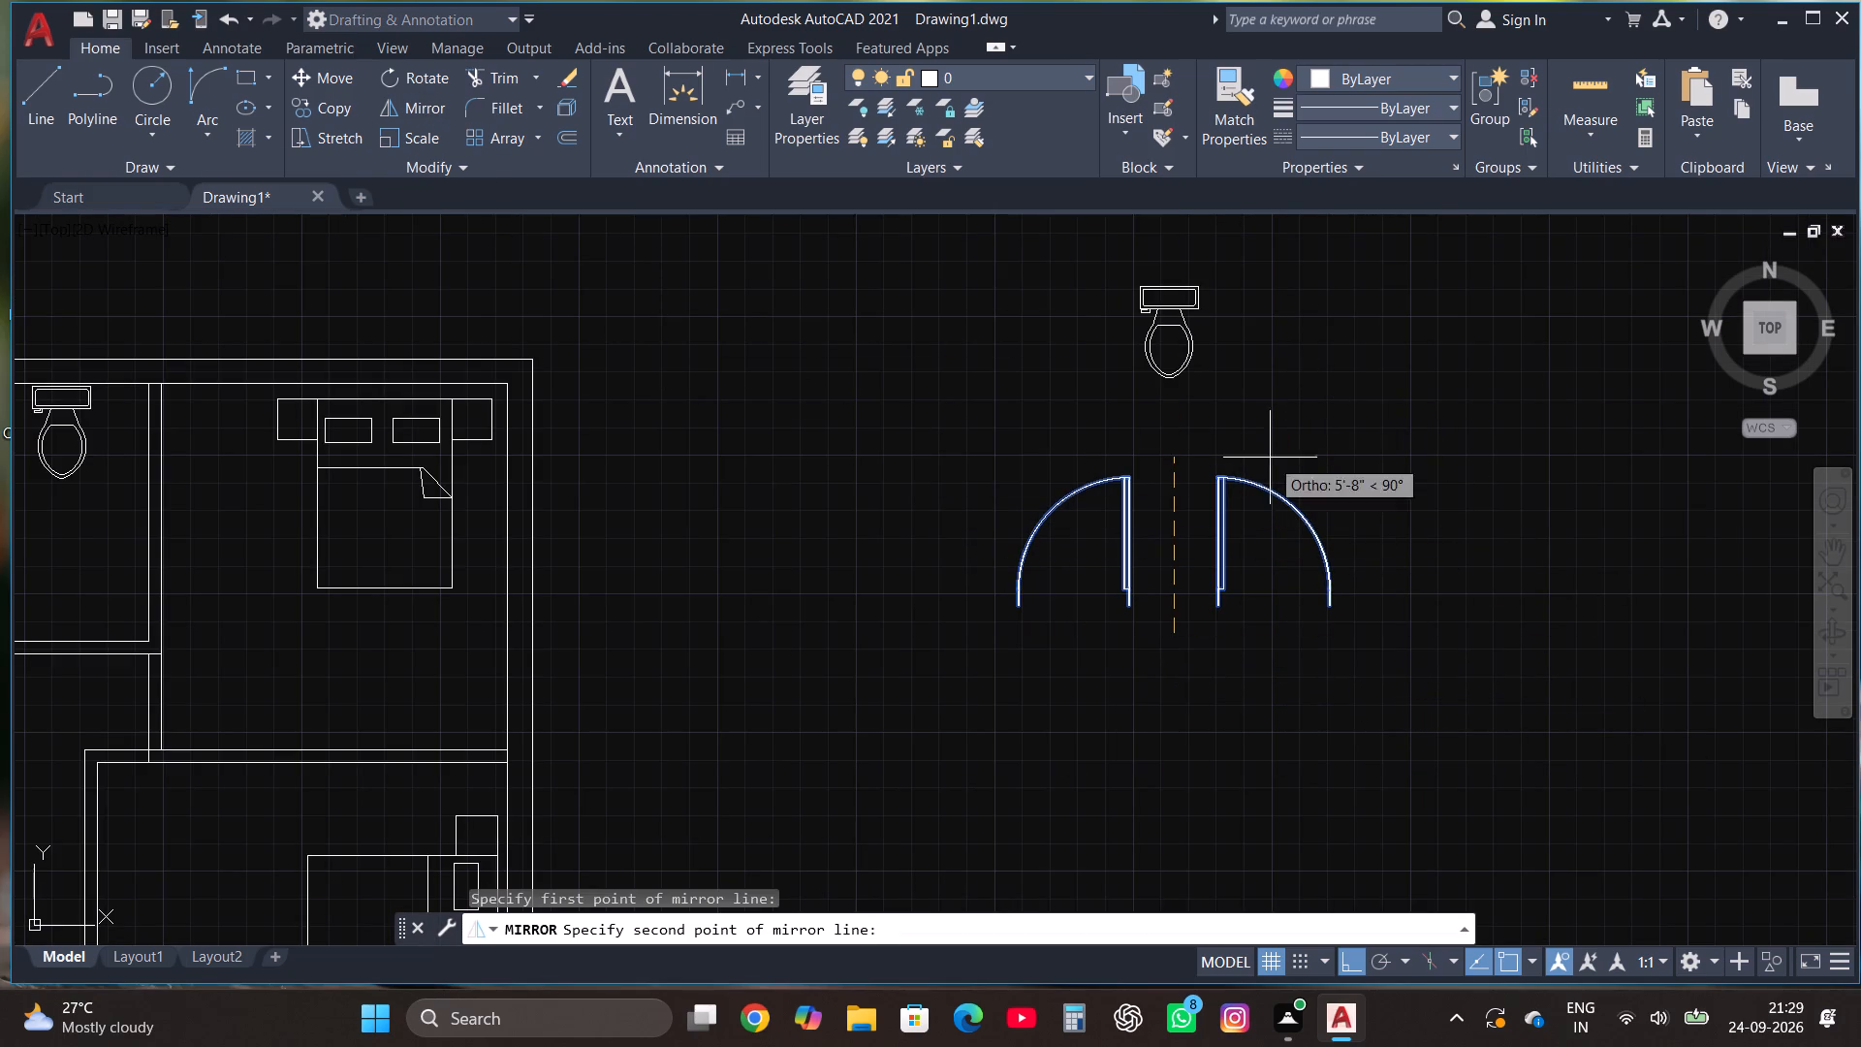
{"action": "left_click", "coordinate": [1245, 587]}
{"action": "left_click_drag", "start_coordinate": [1291, 674], "coordinate": [1245, 587]}
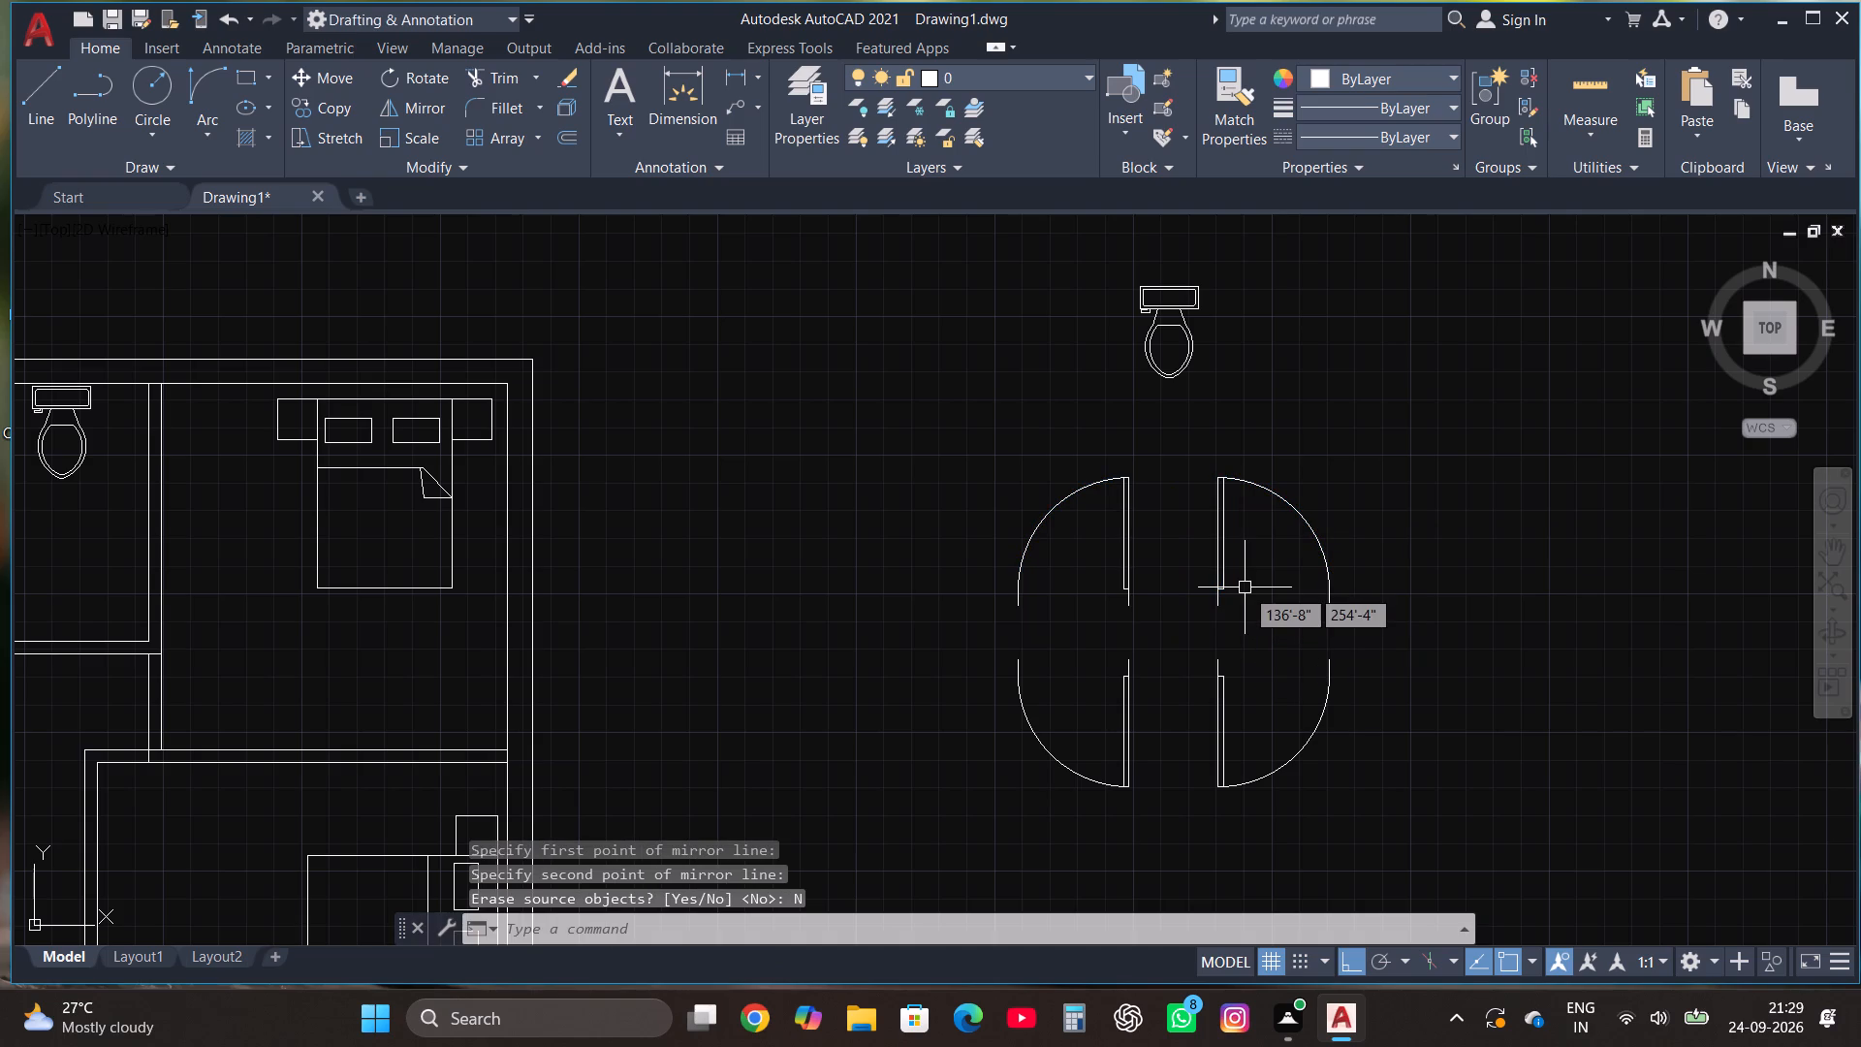
Copy the northwest door of the four-door group straight east into the empty space beyond the group.
{"action": "left_click", "coordinate": [1192, 529]}
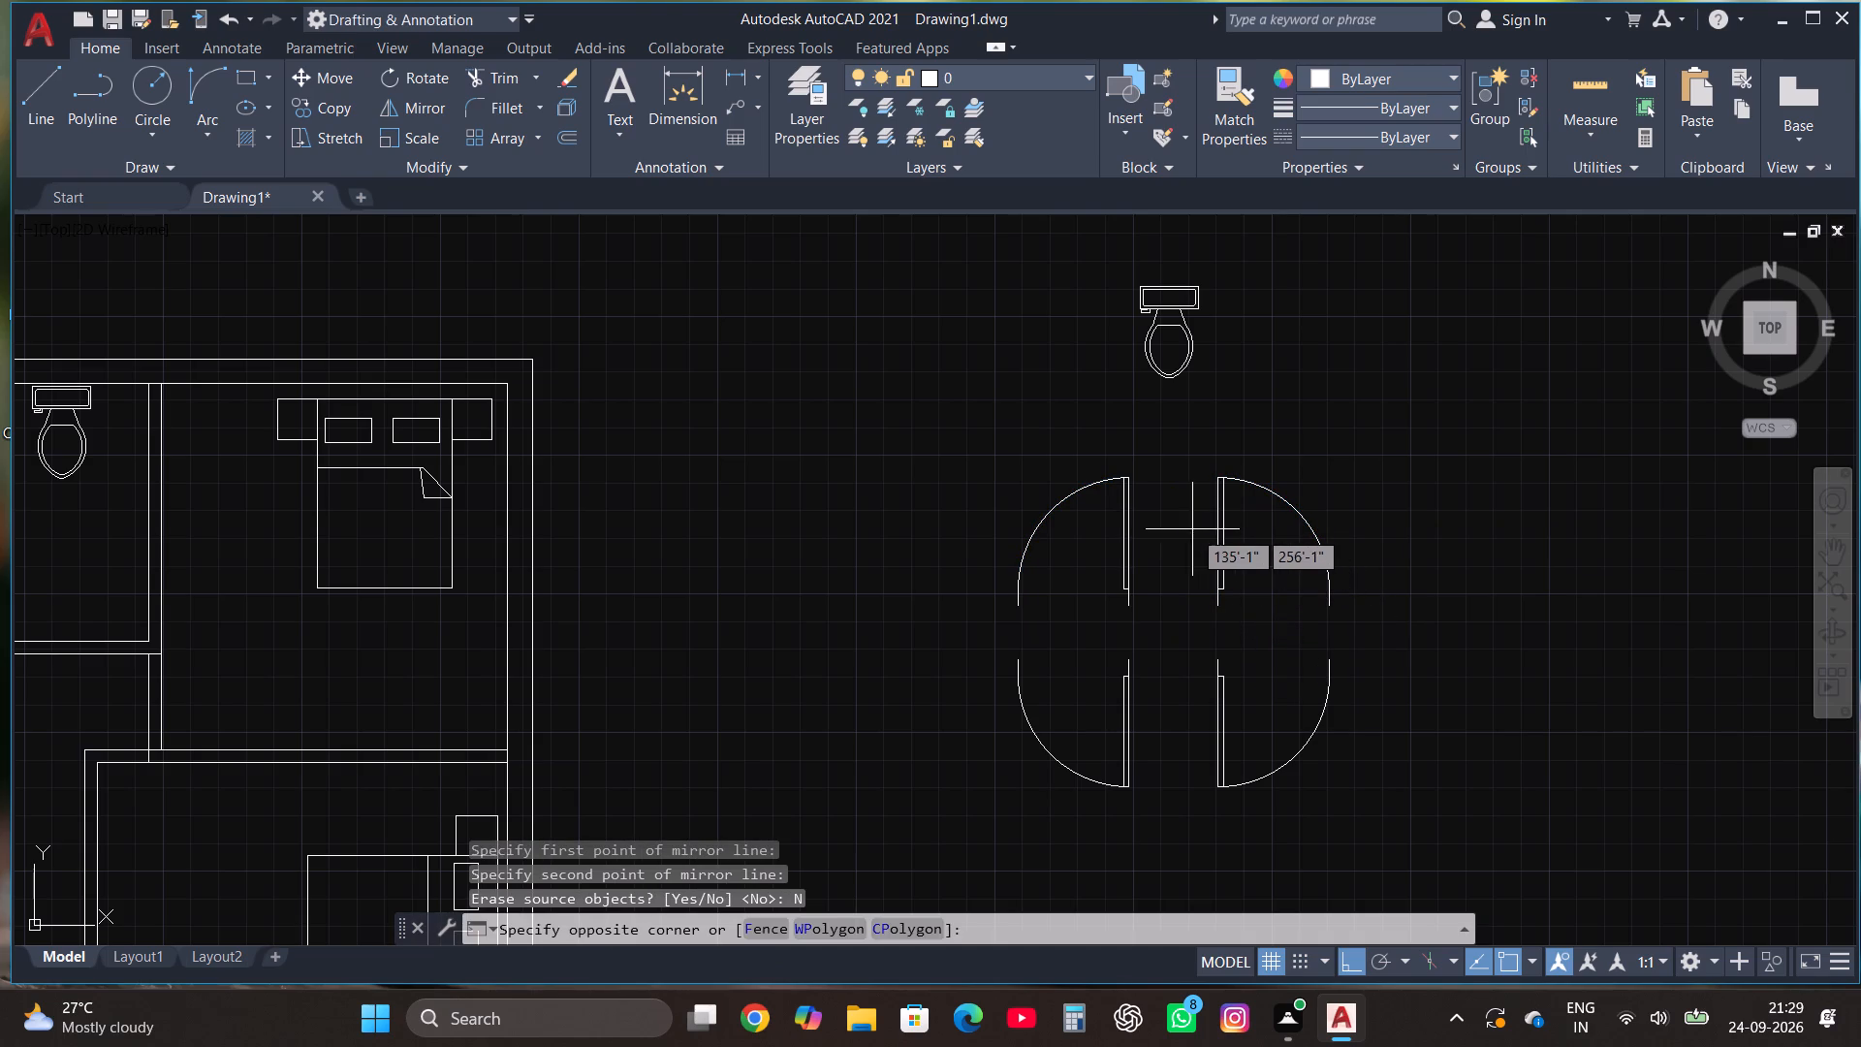
{"action": "left_click", "coordinate": [1080, 487]}
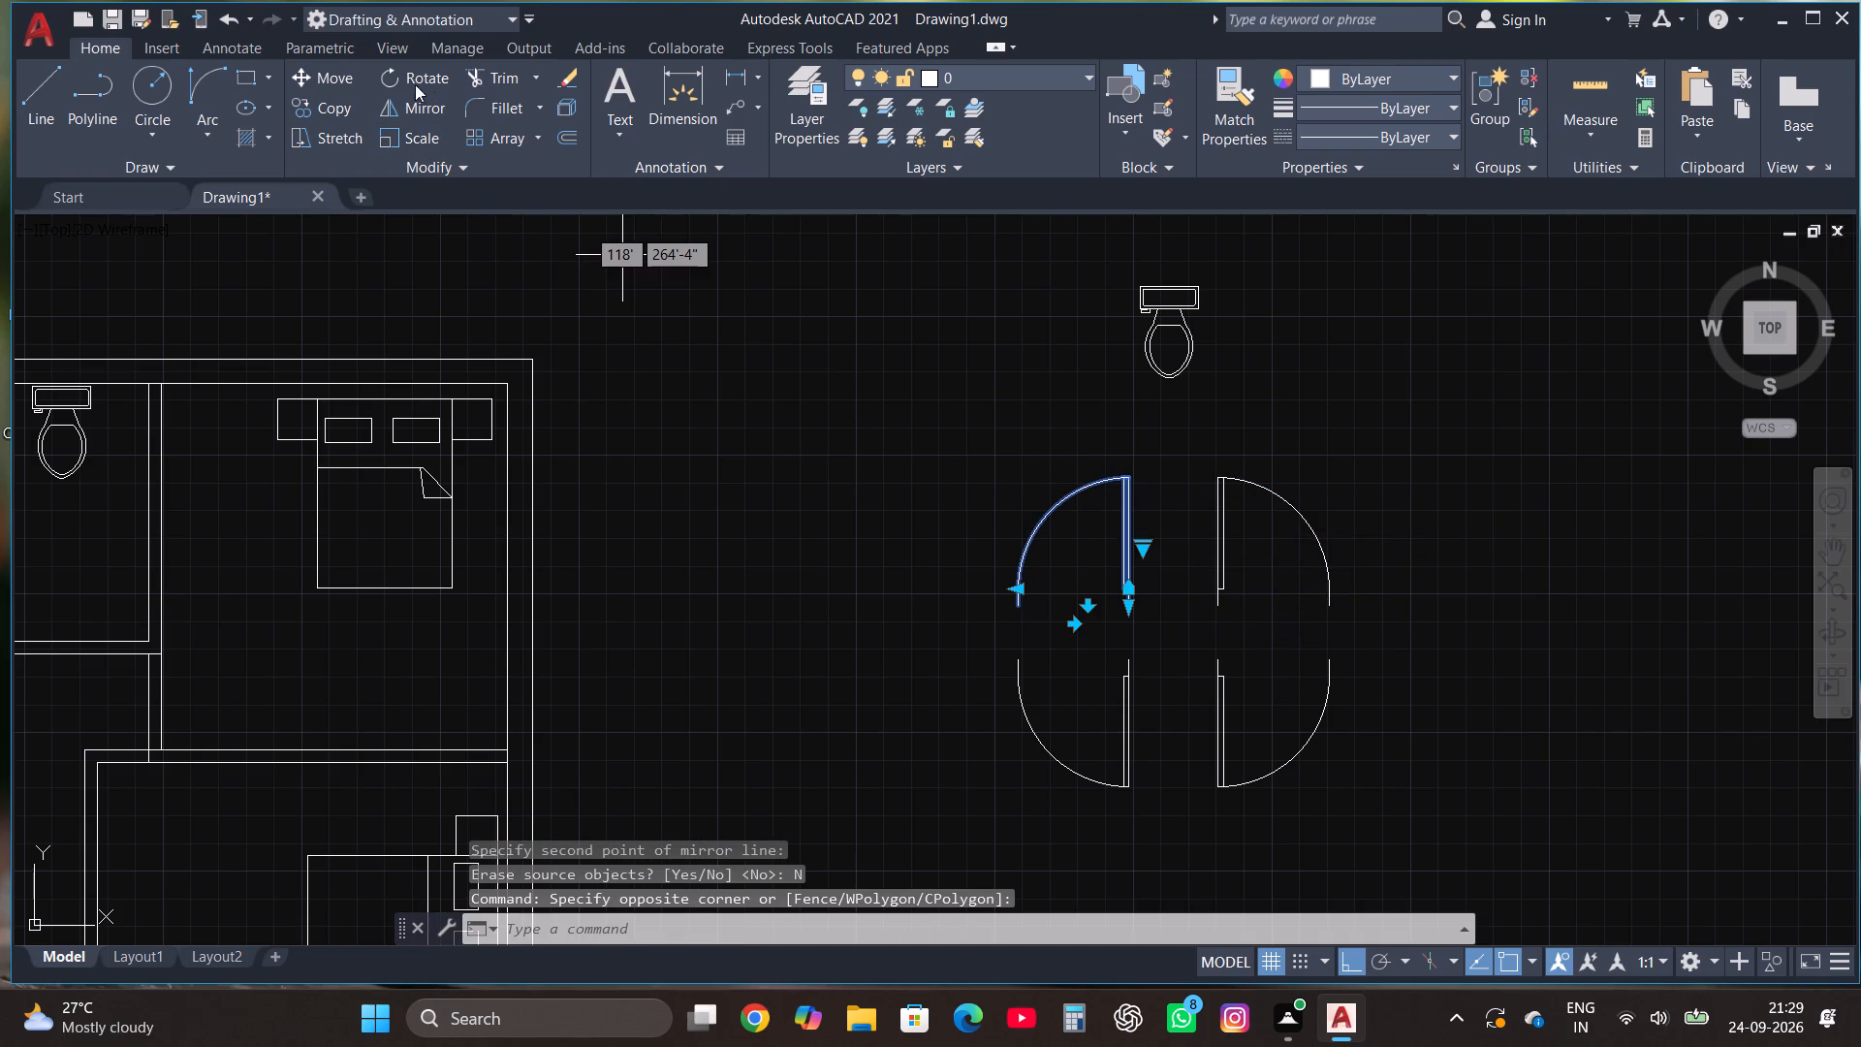
{"action": "left_click", "coordinate": [337, 114]}
{"action": "left_click", "coordinate": [1072, 522]}
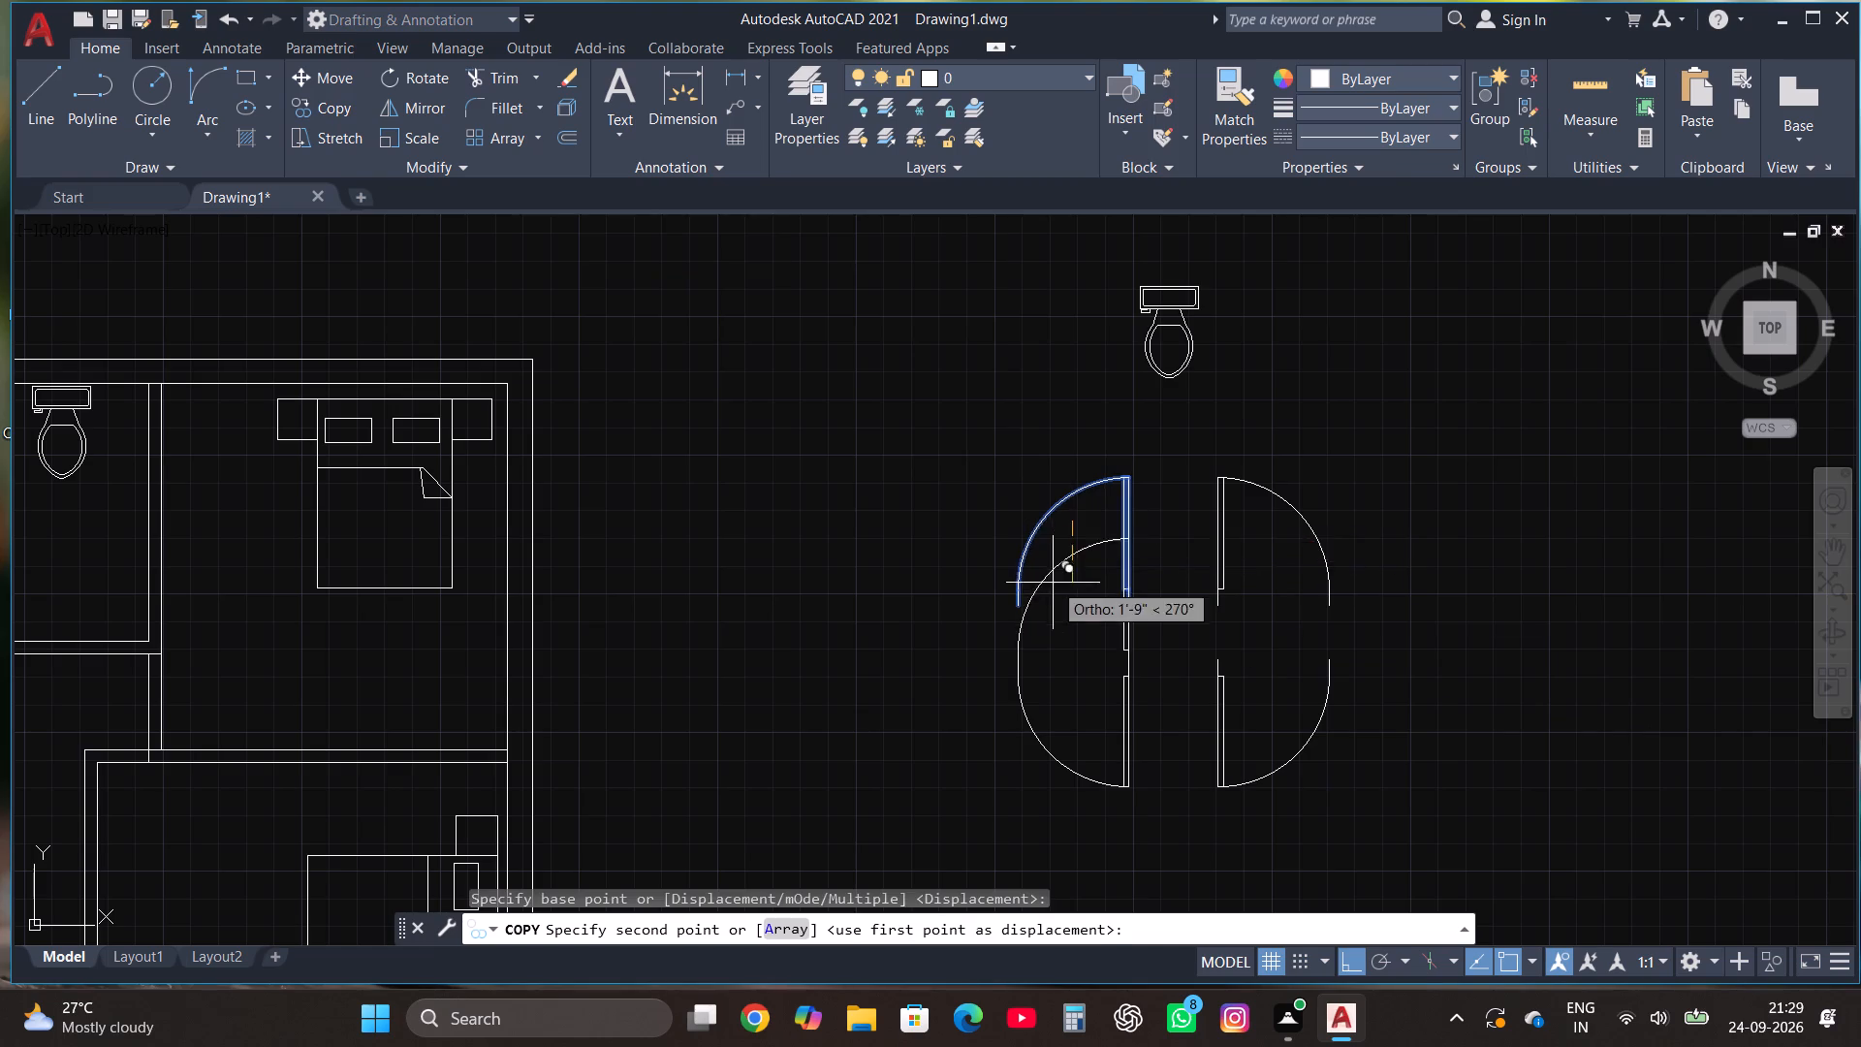
{"action": "scroll", "coordinate": [1049, 640], "scroll_direction": "down", "scroll_amount": 1}
{"action": "left_click", "coordinate": [1397, 672]}
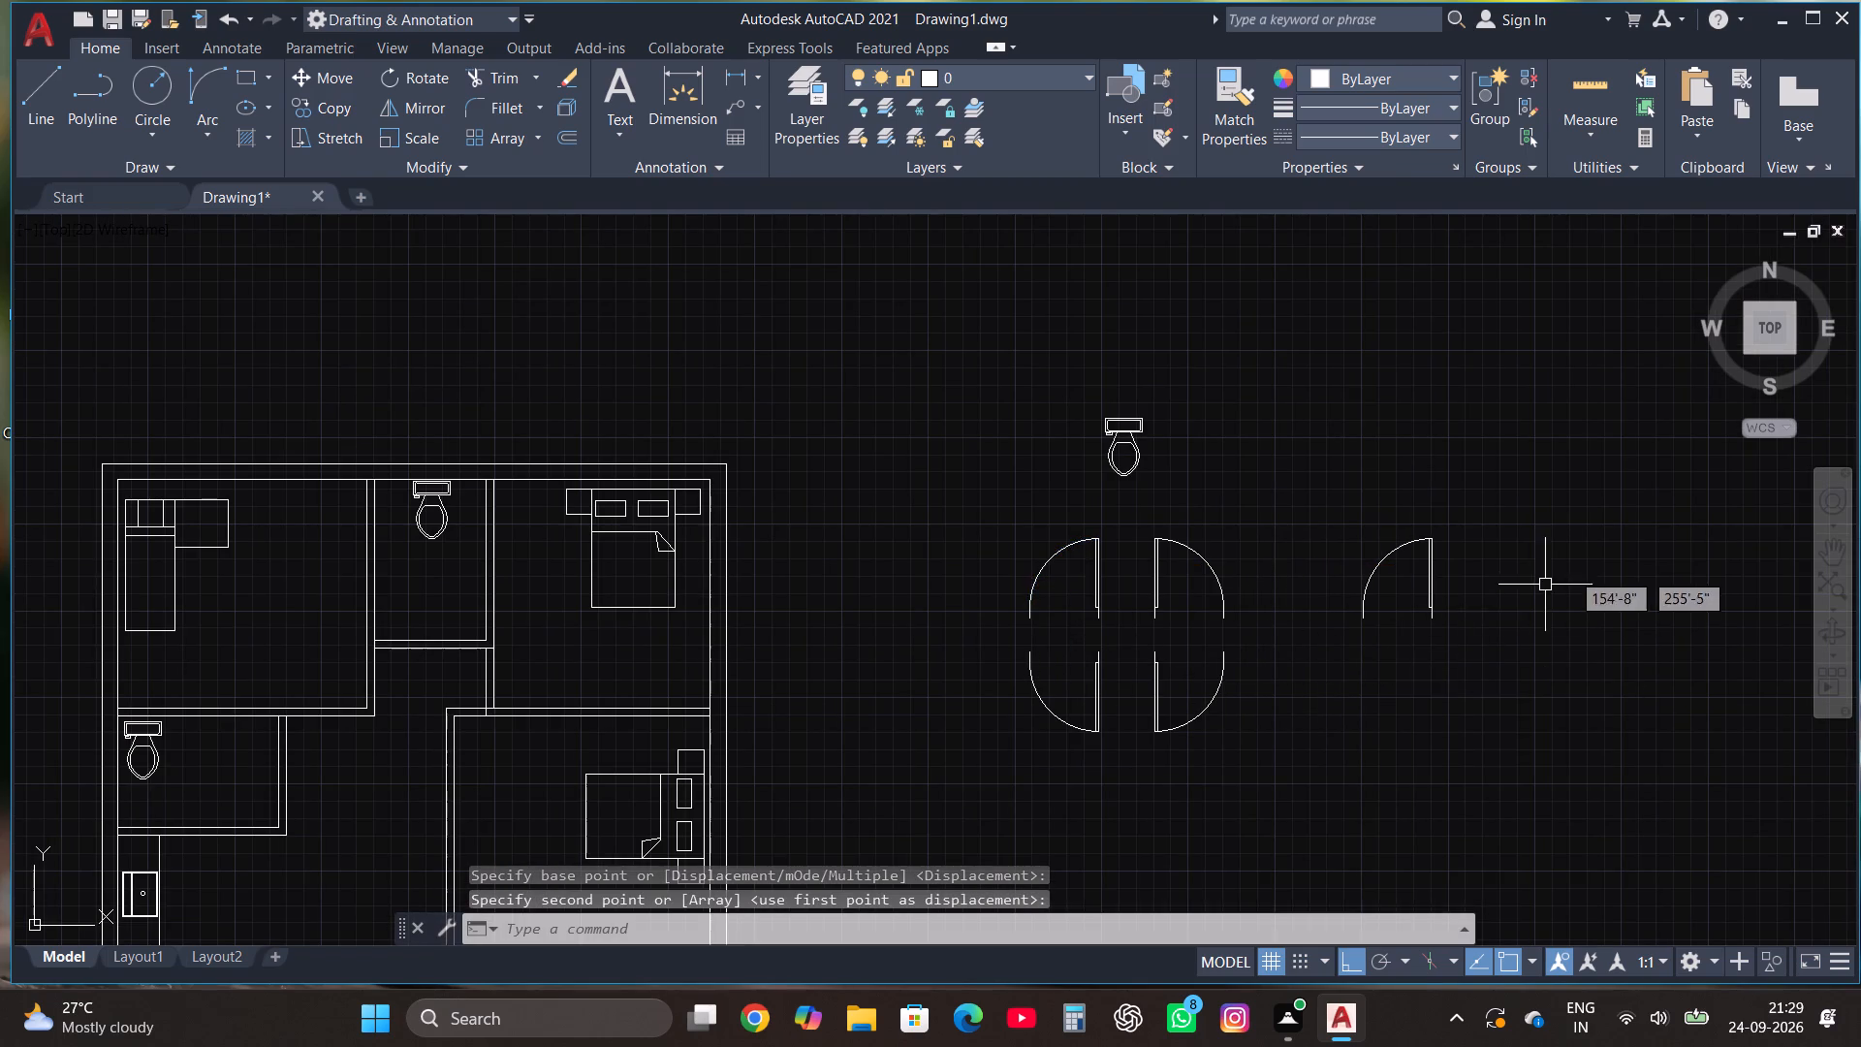
Rotate the separate door copy east of the group by 90° counterclockwise.
{"action": "scroll", "coordinate": [1571, 569], "scroll_direction": "up", "scroll_amount": 2}
{"action": "left_click_drag", "start_coordinate": [1445, 650], "coordinate": [1431, 642]}
{"action": "left_click", "coordinate": [968, 386]}
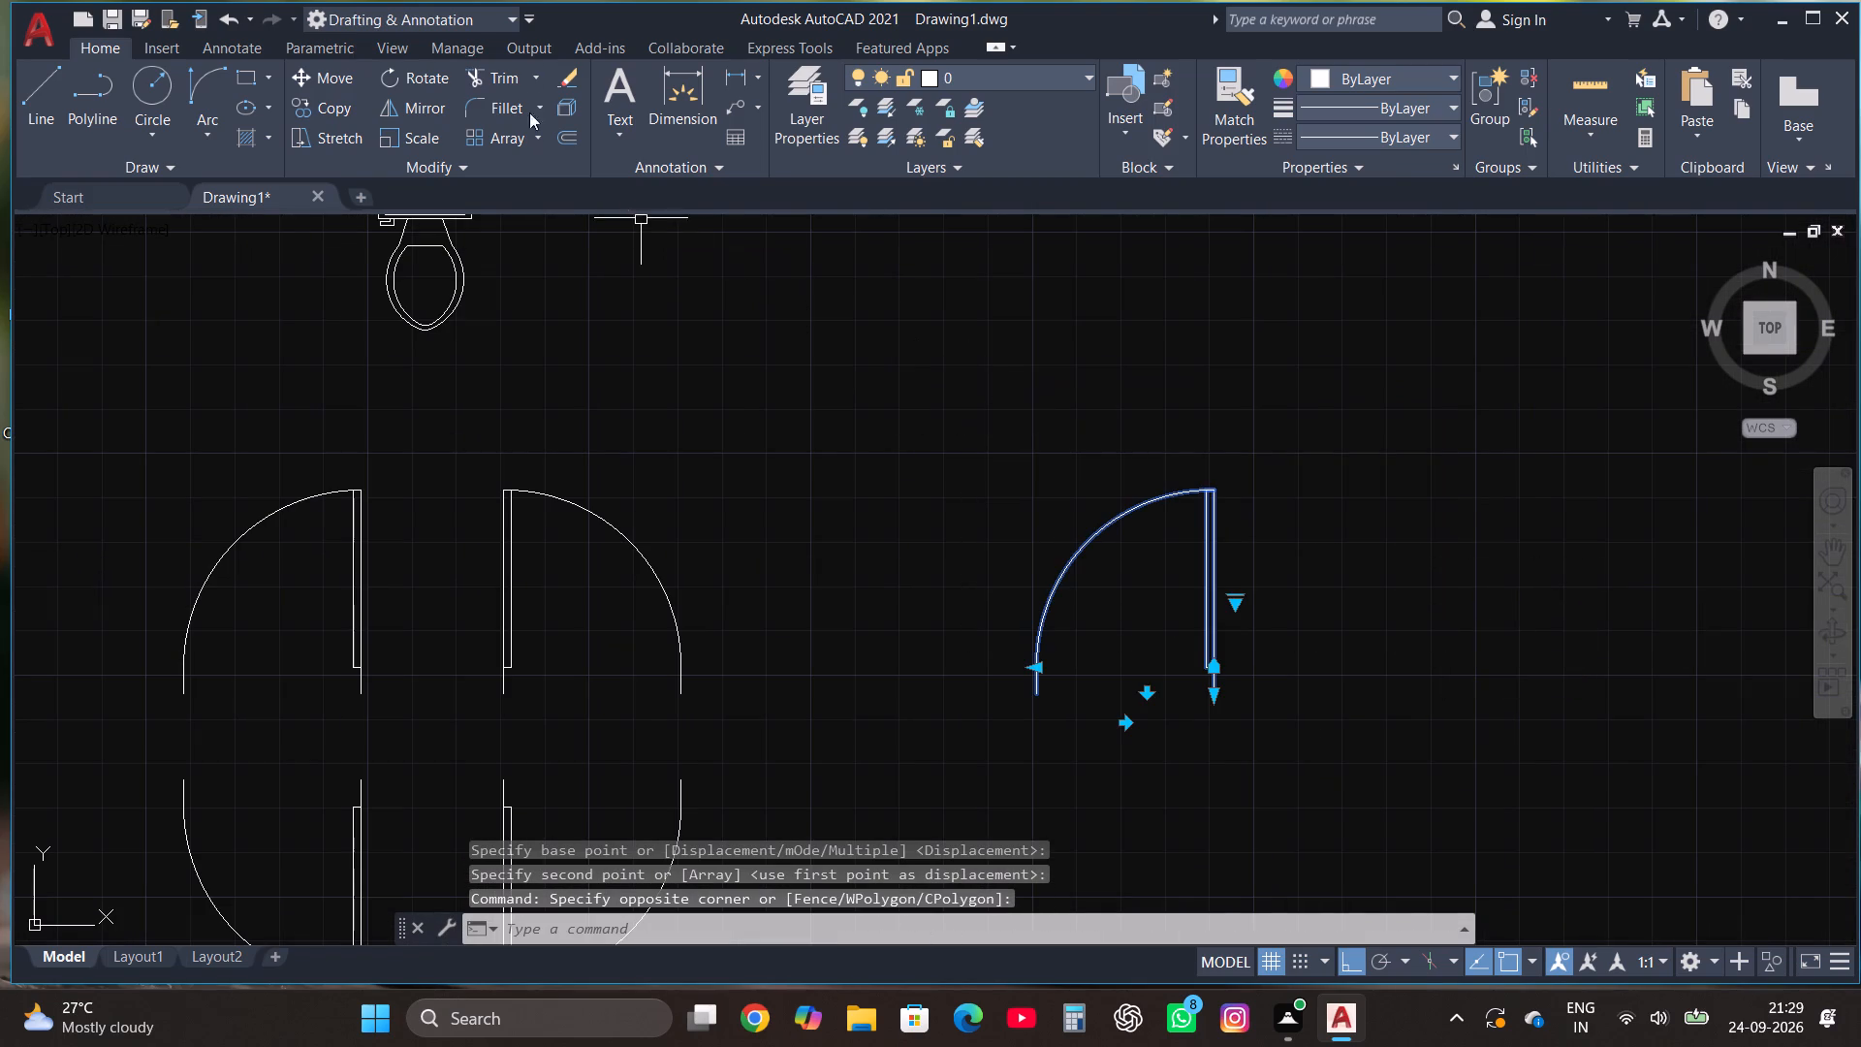
{"action": "left_click", "coordinate": [426, 79]}
{"action": "left_click", "coordinate": [1188, 714]}
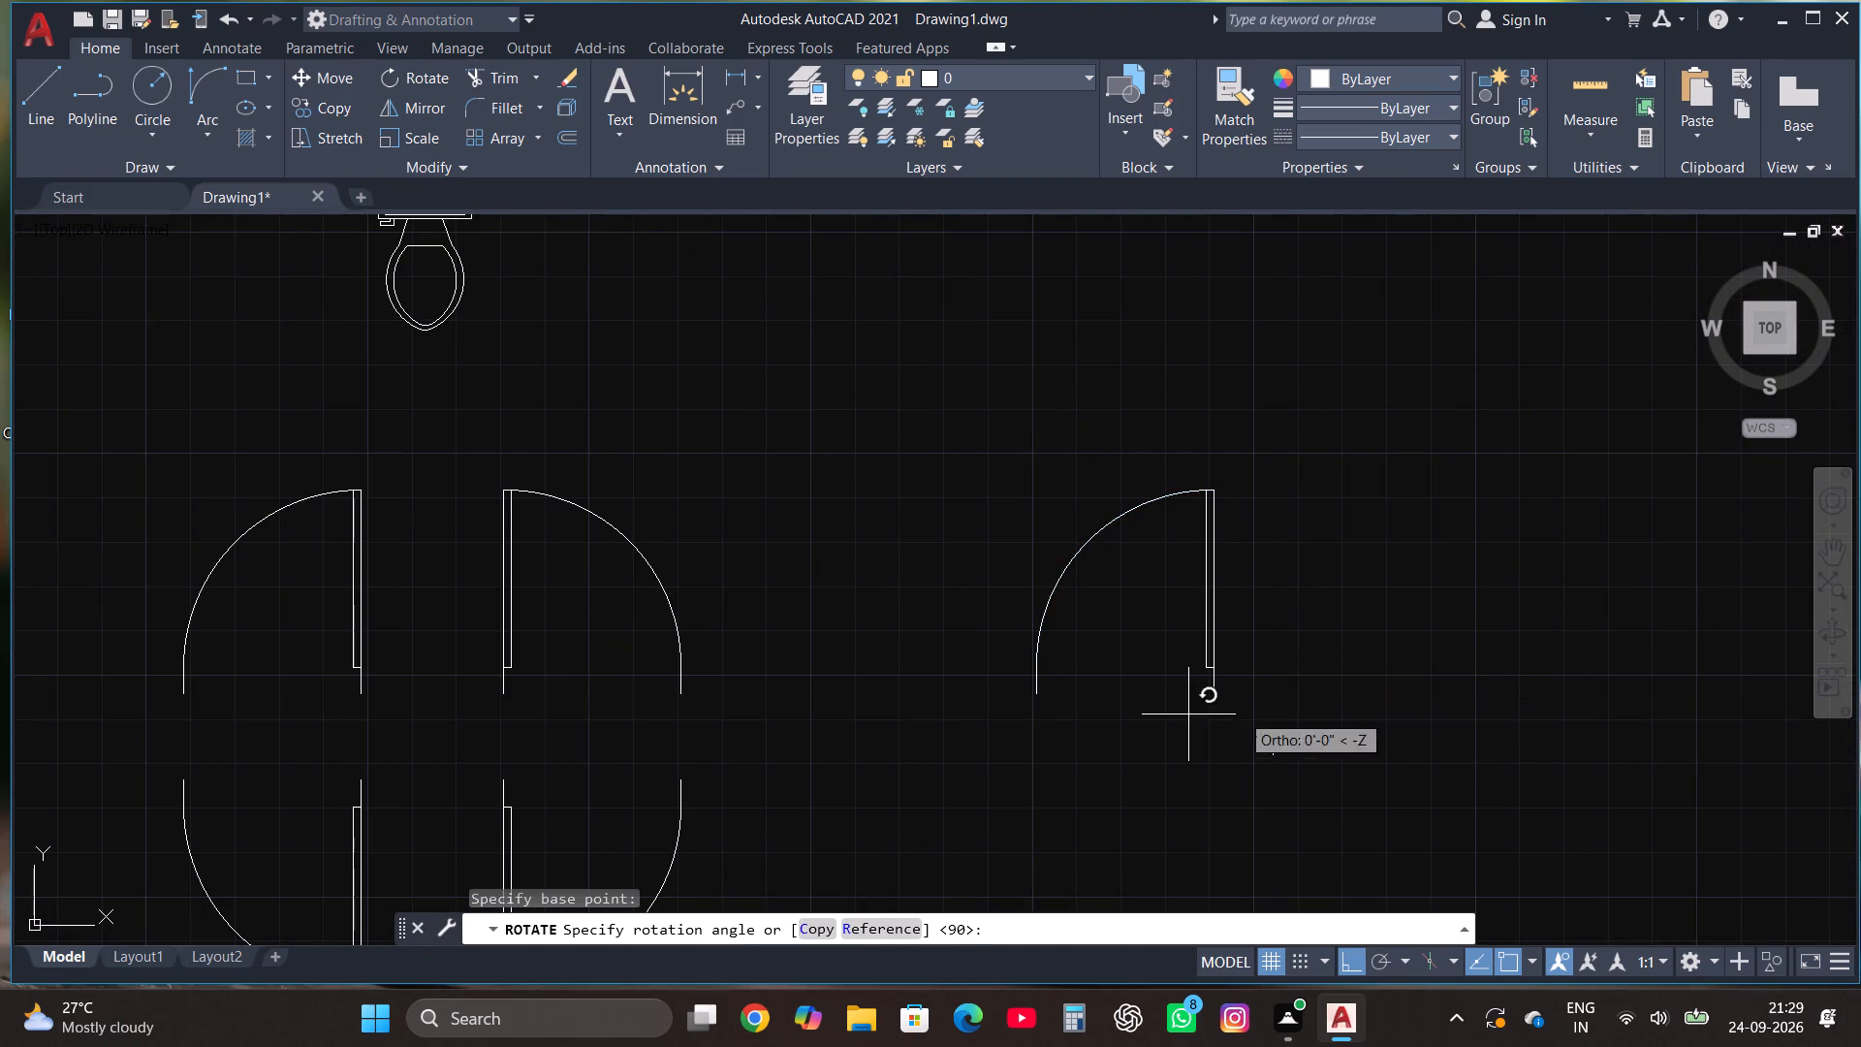
{"action": "left_click", "coordinate": [1263, 528]}
Mirror the rotated door northward about a horizontal line just above it, keeping the original.
{"action": "scroll", "coordinate": [1263, 536], "scroll_direction": "down", "scroll_amount": 1}
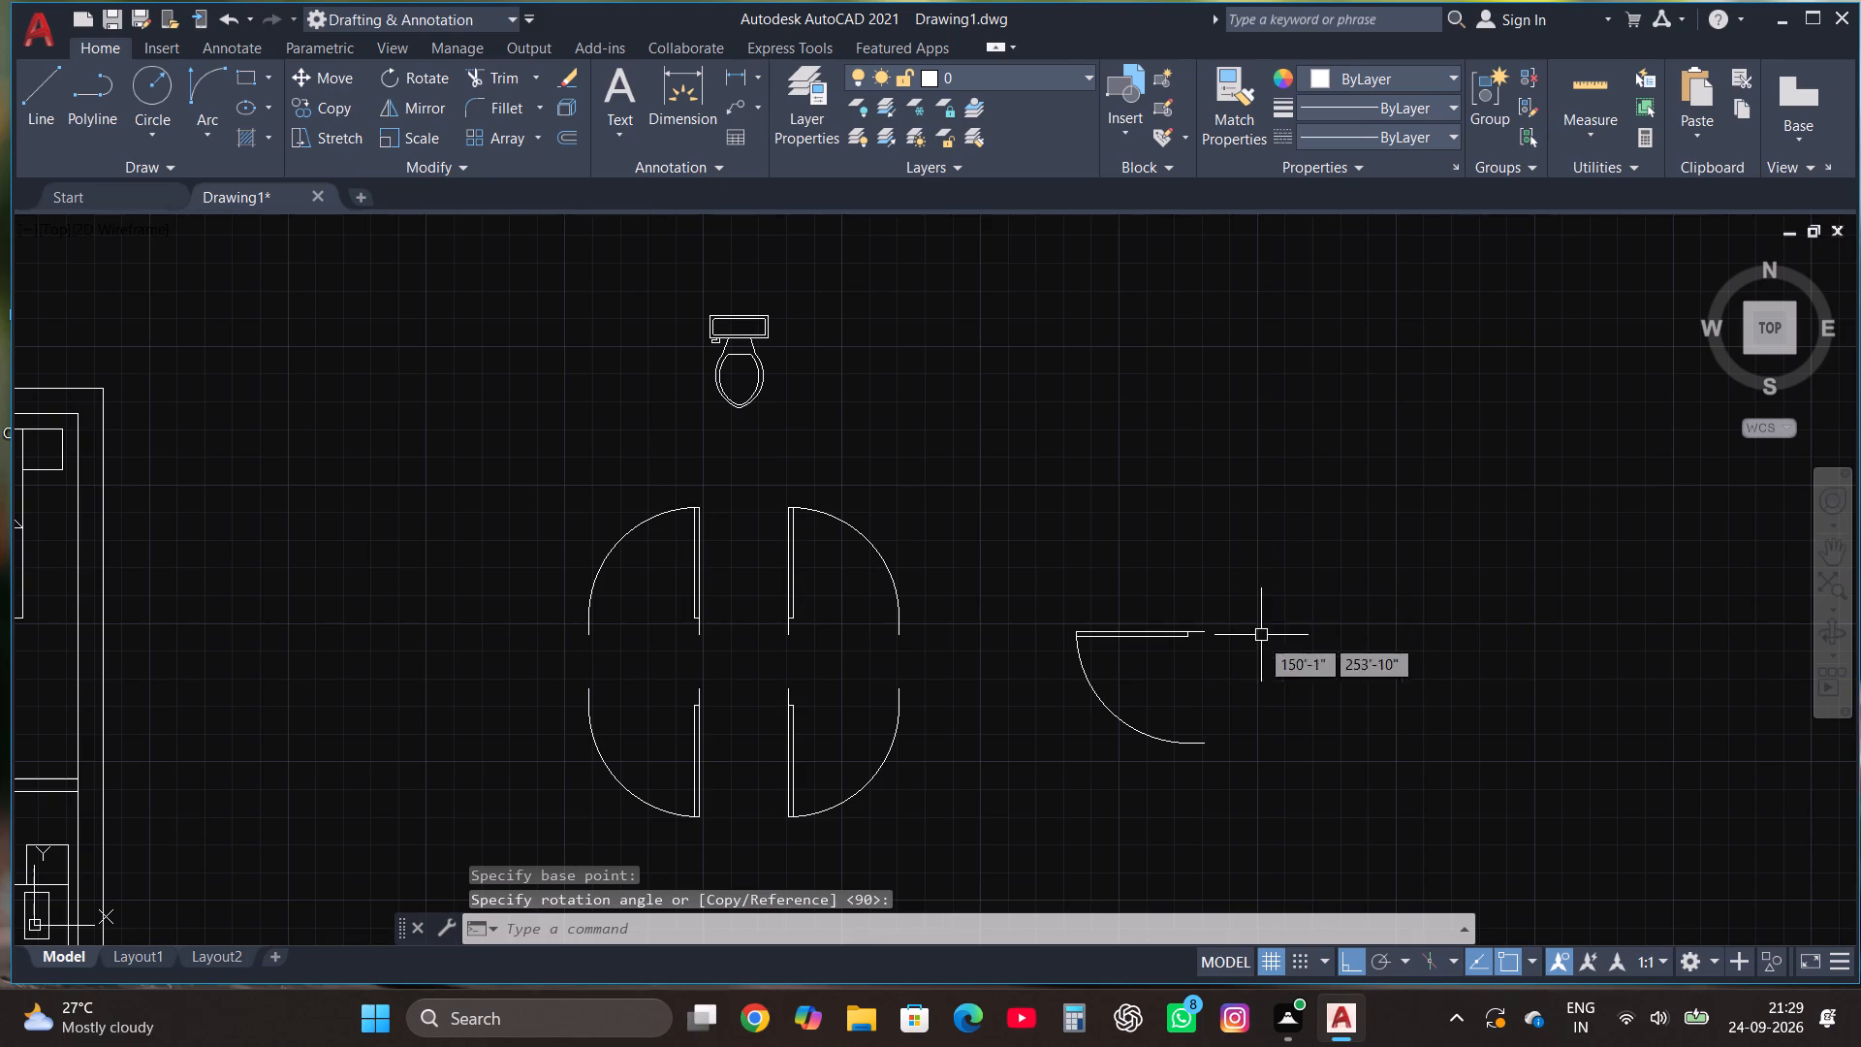
{"action": "left_click", "coordinate": [1234, 654]}
{"action": "left_click", "coordinate": [1087, 566]}
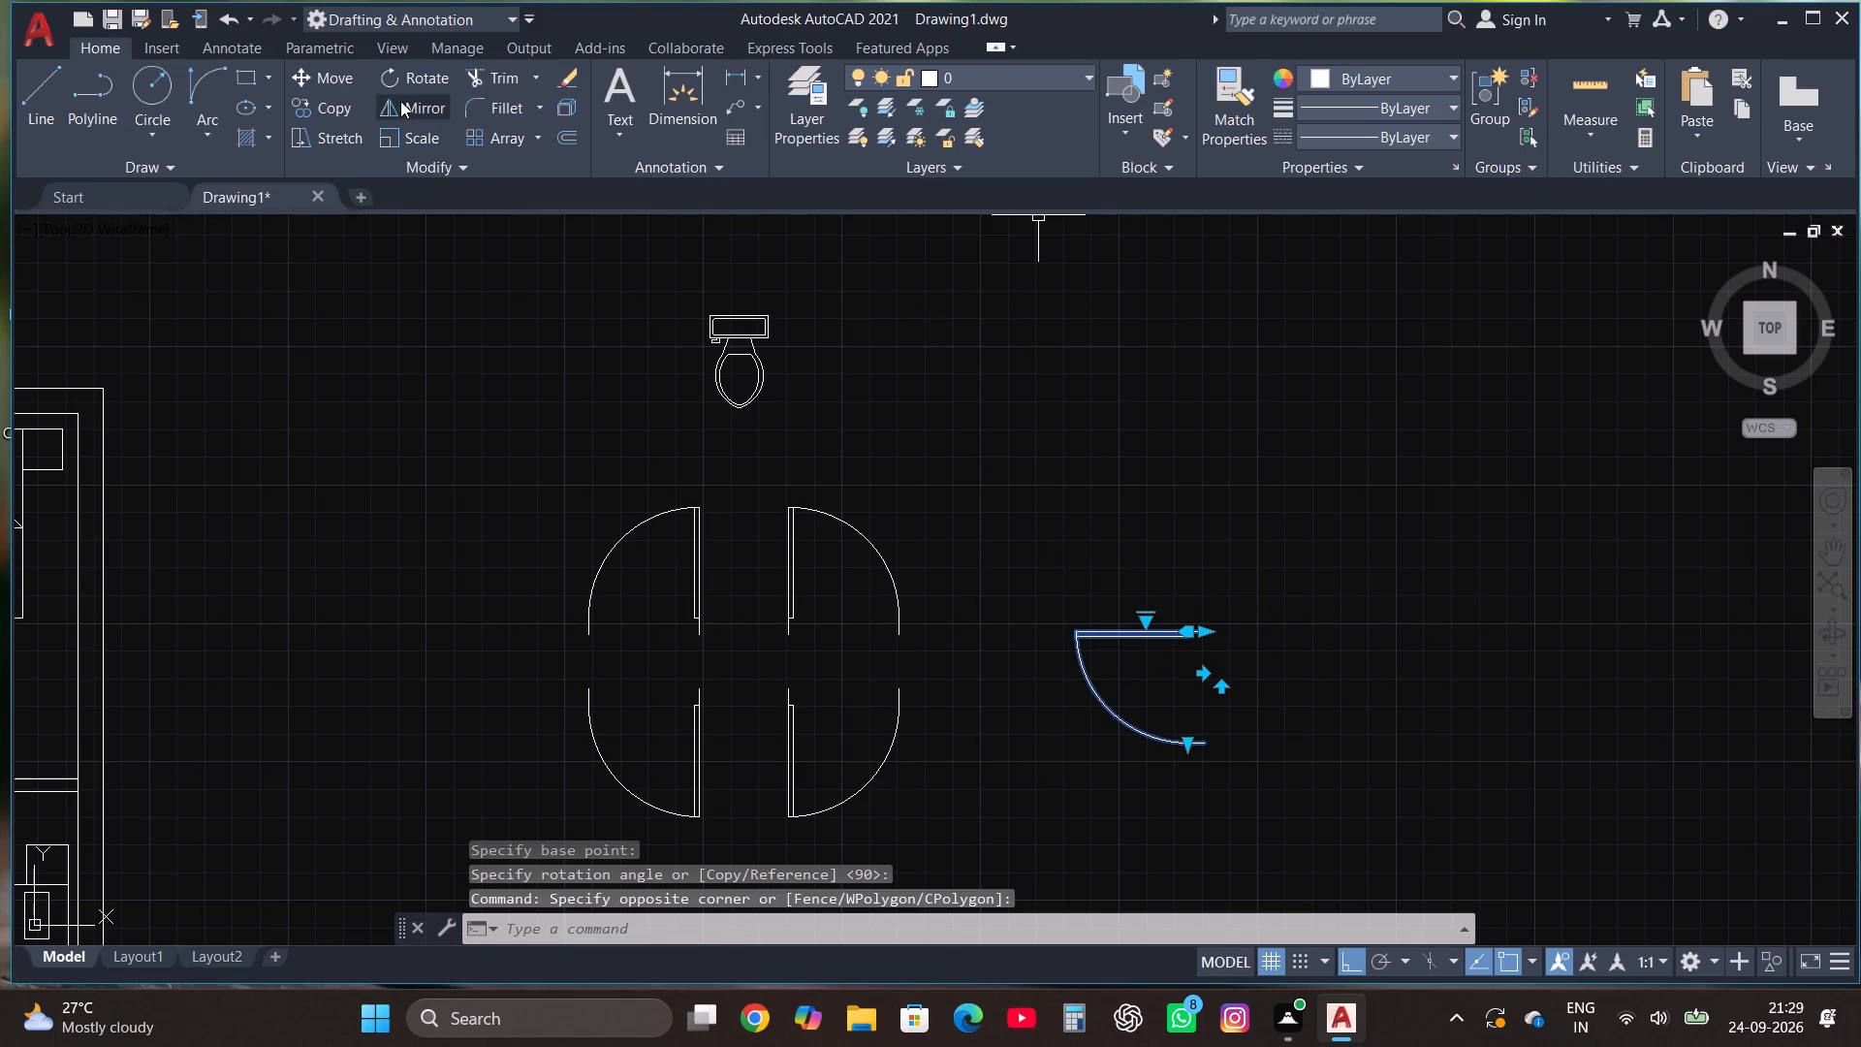
{"action": "left_click", "coordinate": [400, 101]}
{"action": "left_click", "coordinate": [1170, 591]}
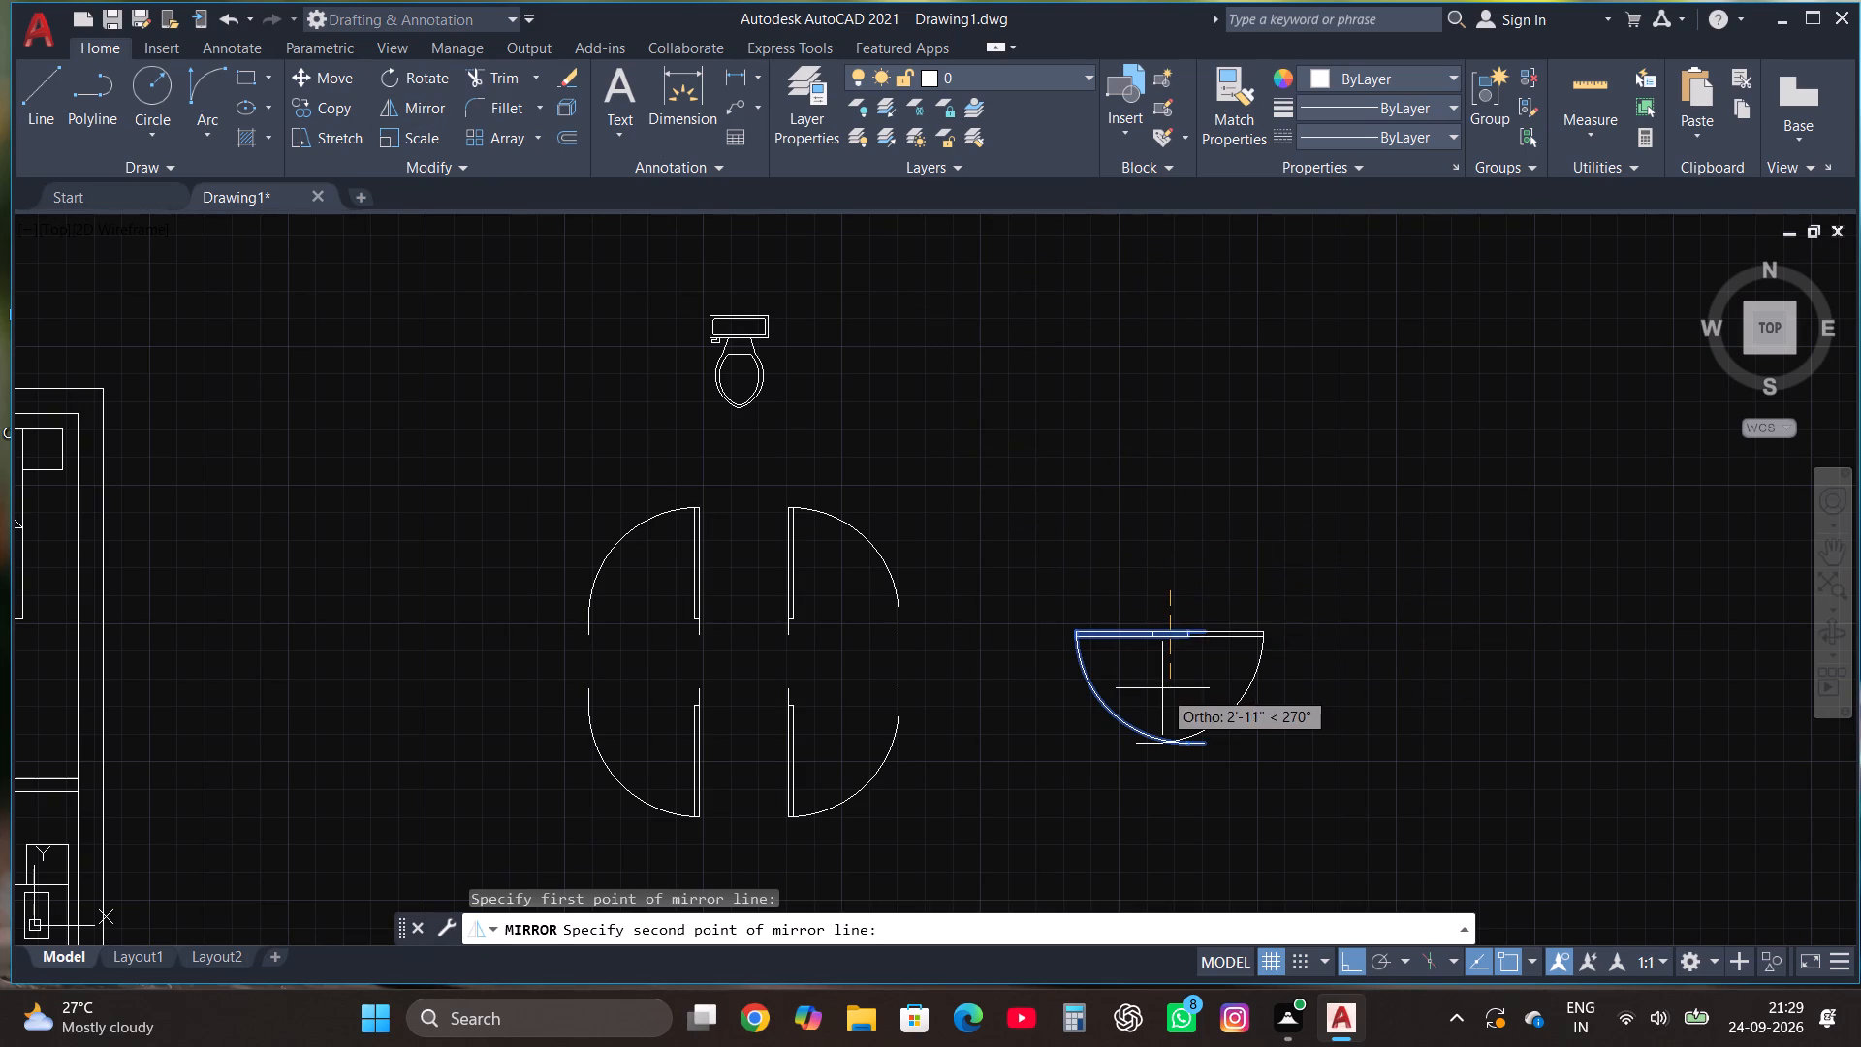
{"action": "left_click", "coordinate": [1179, 587]}
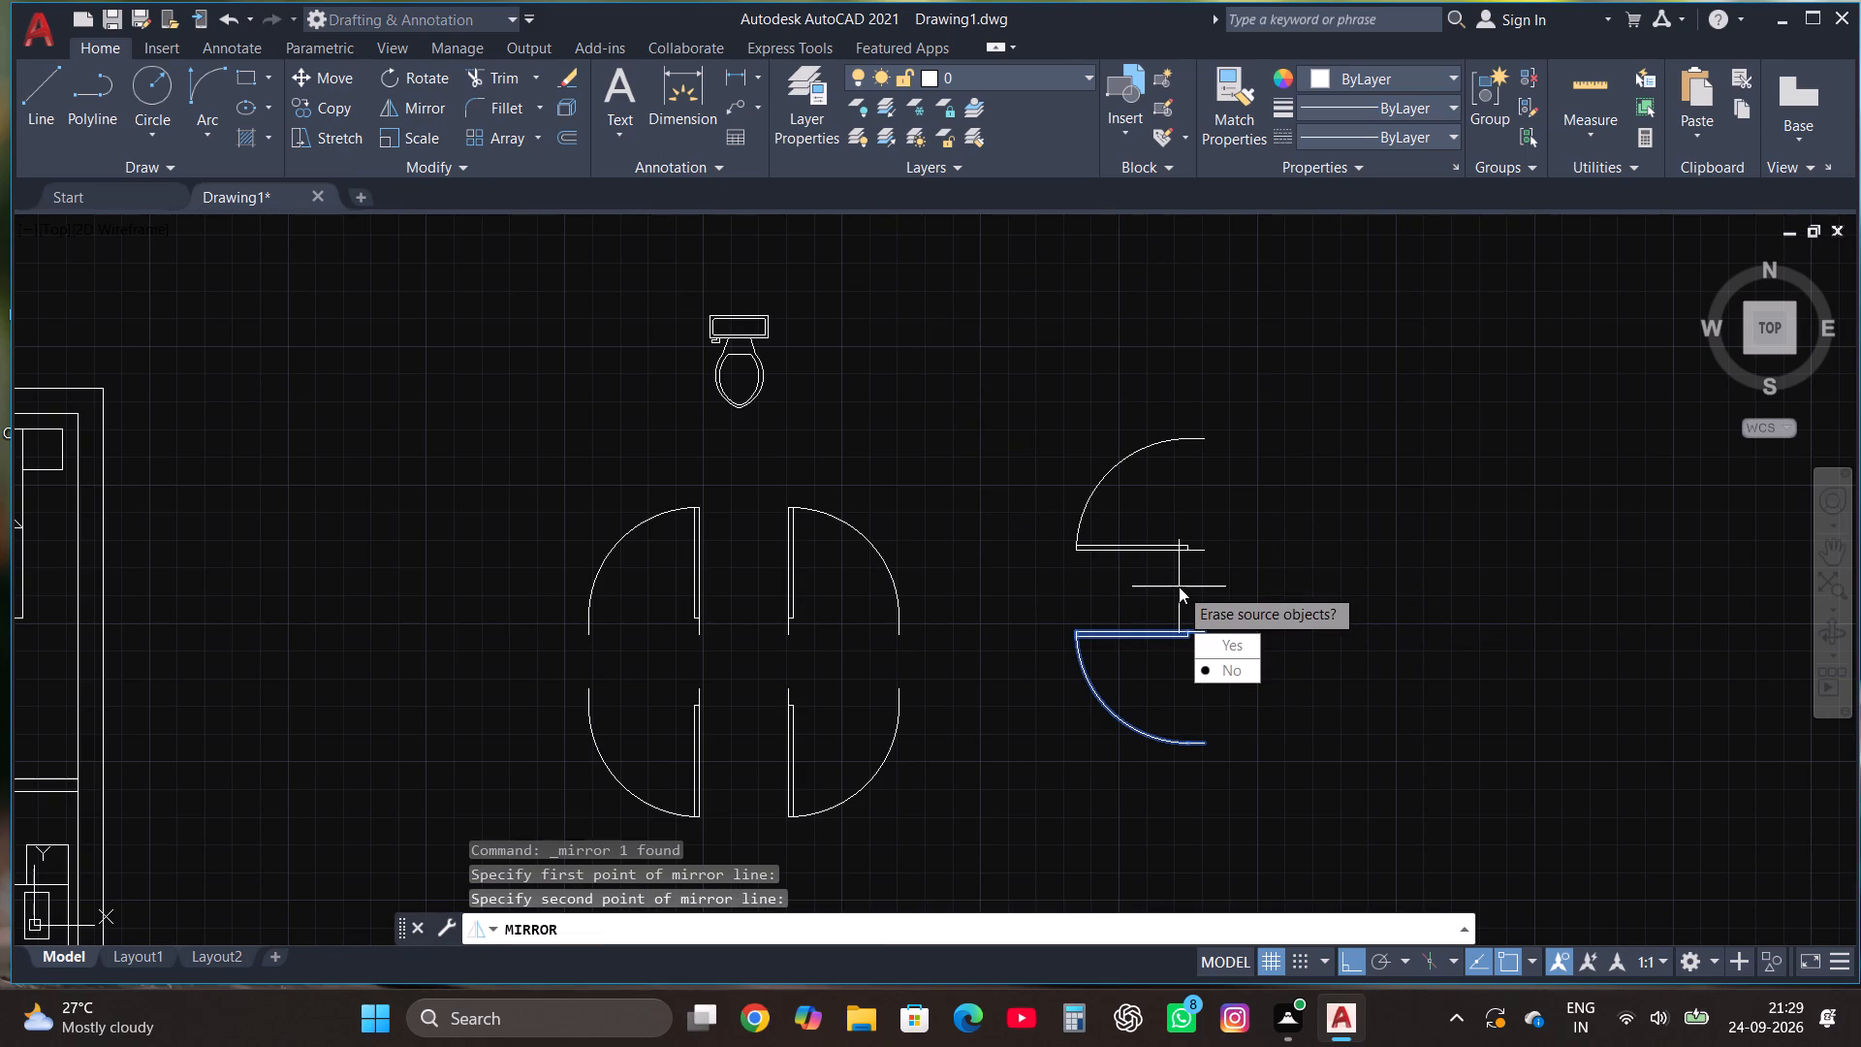
{"action": "left_click_drag", "start_coordinate": [1237, 675], "coordinate": [1179, 587]}
Mirror the two horizontal doors eastward about a vertical line just east of them, keeping the originals.
{"action": "left_click_drag", "start_coordinate": [1216, 663], "coordinate": [1210, 654]}
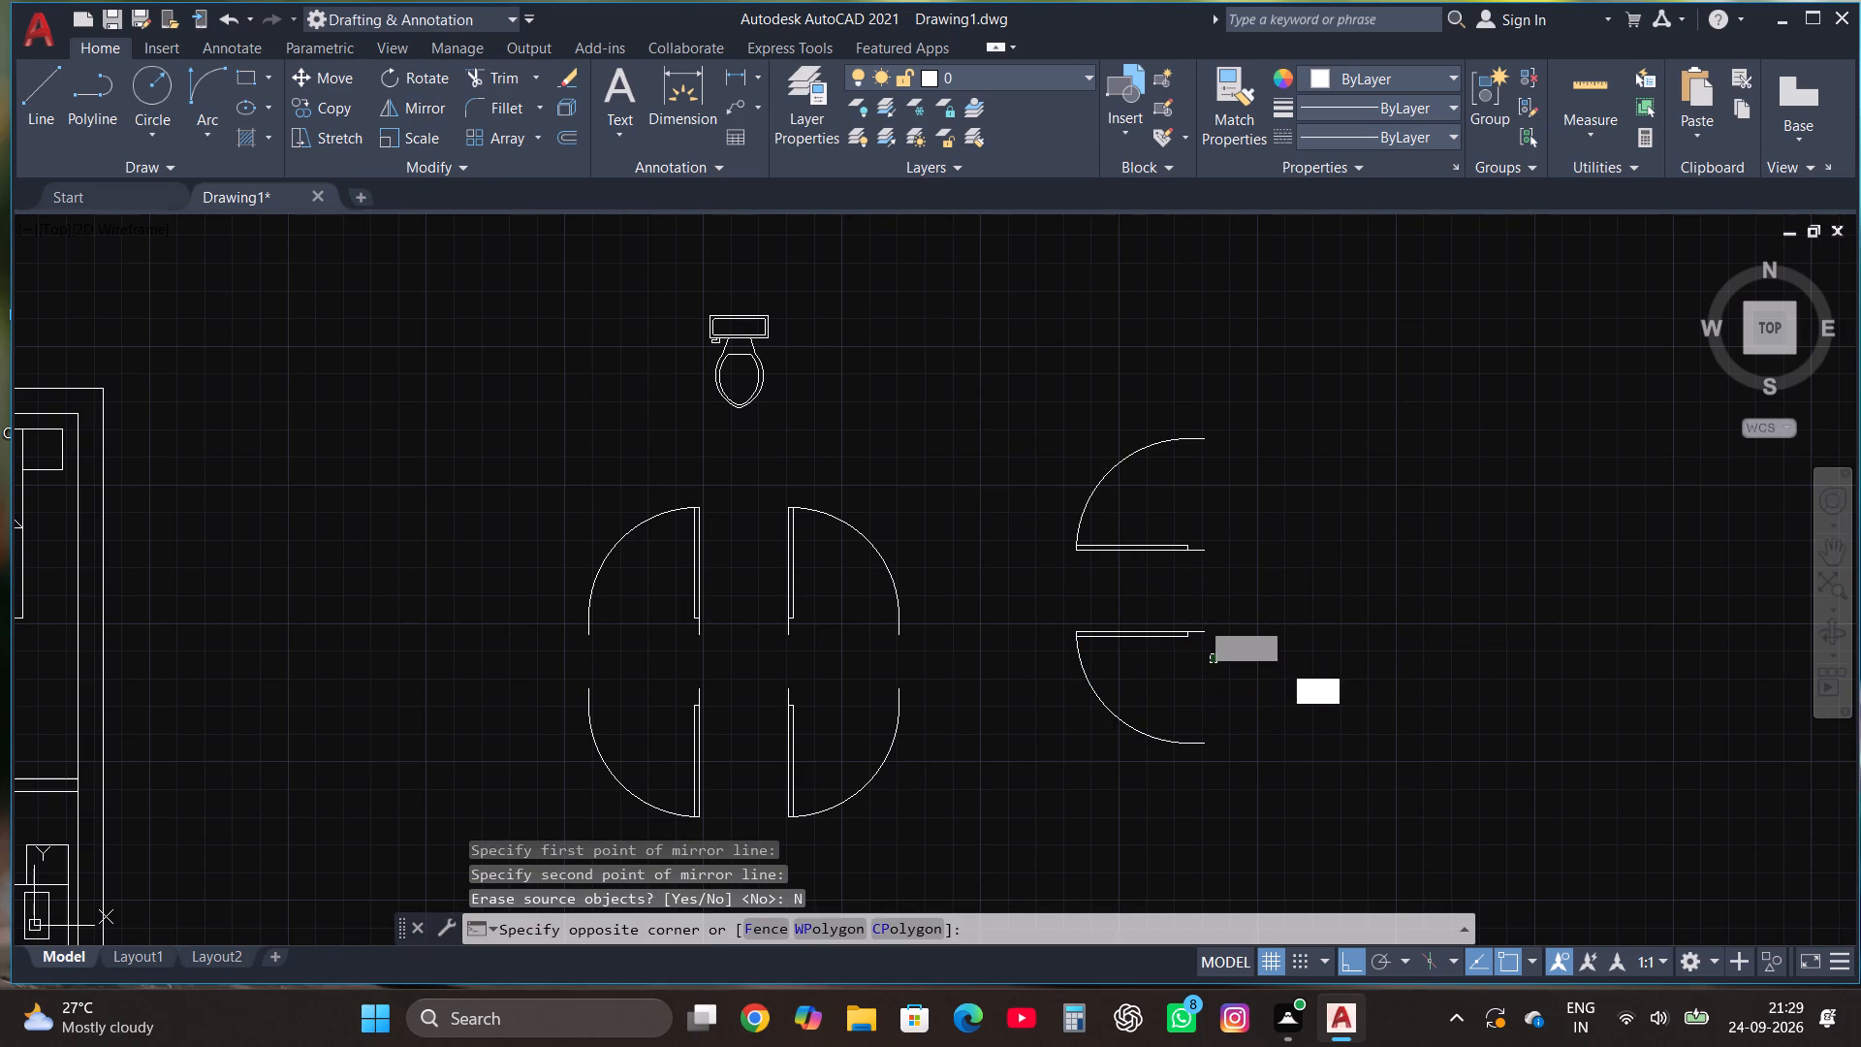
{"action": "left_click", "coordinate": [1148, 522]}
{"action": "left_click", "coordinate": [403, 107]}
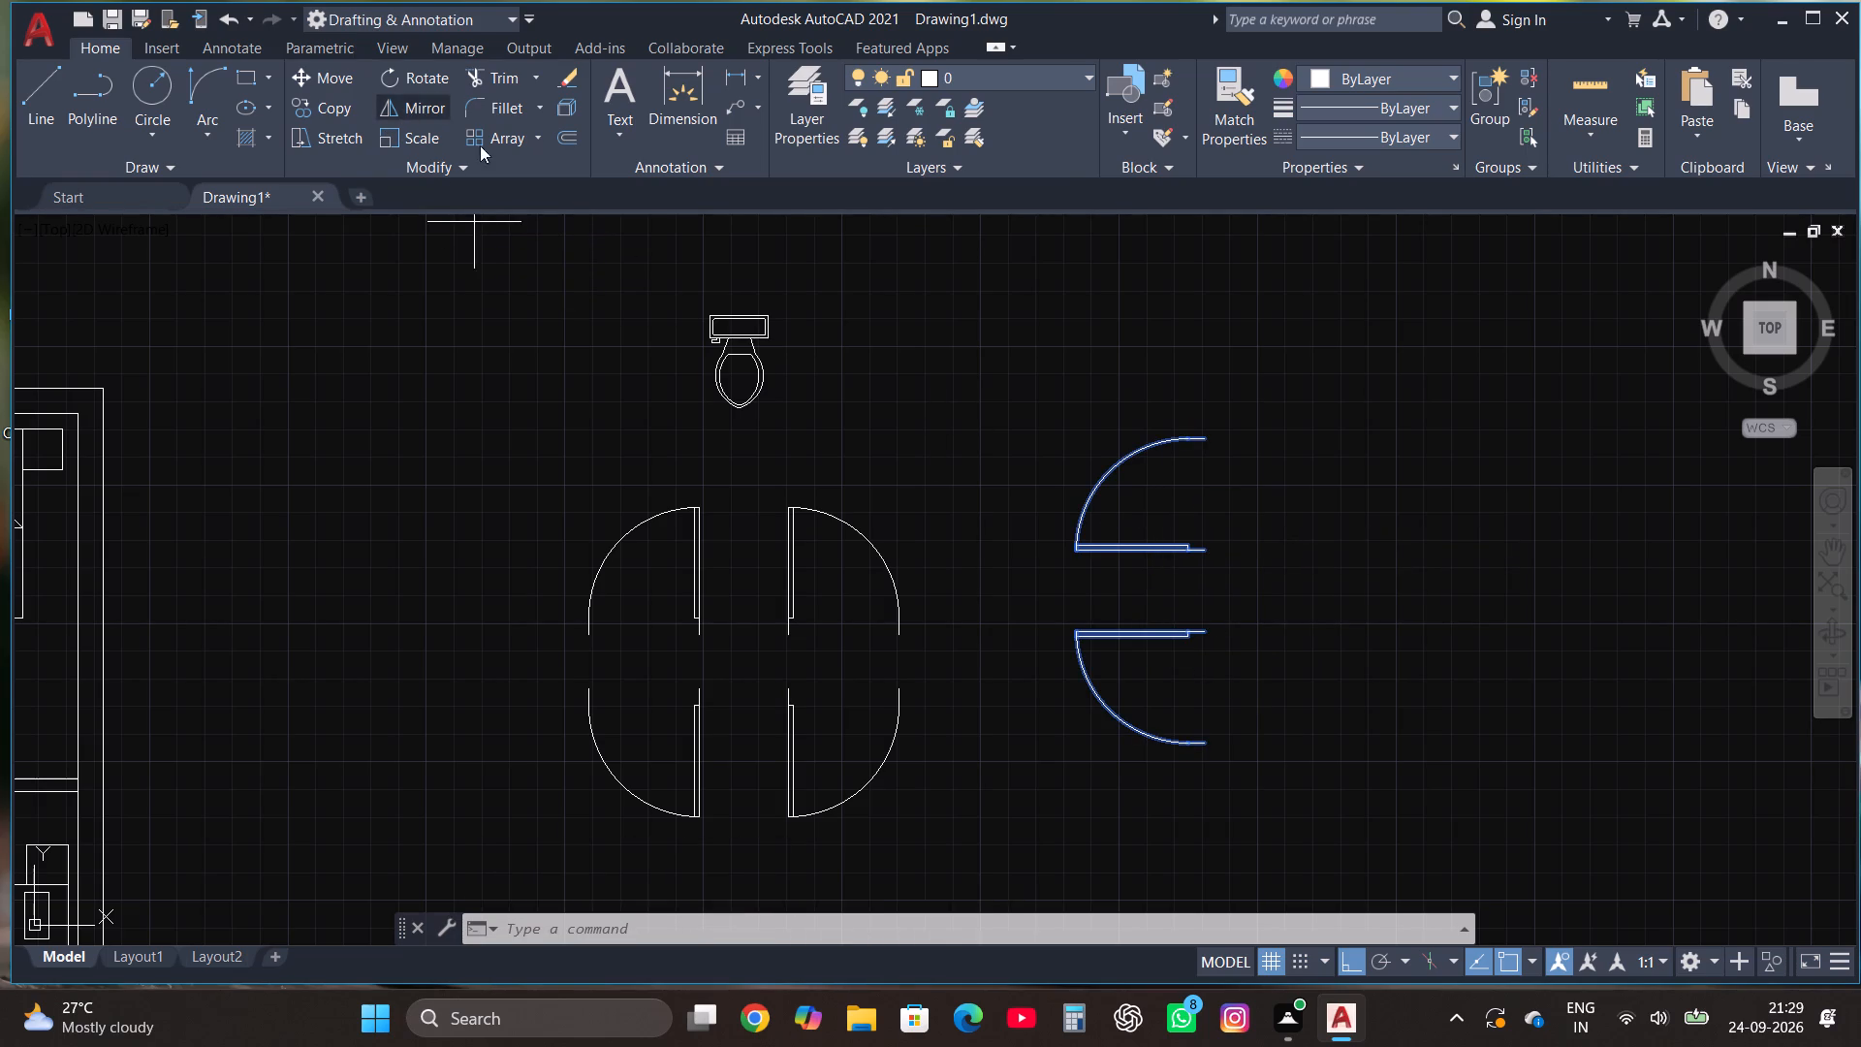
{"action": "left_click", "coordinate": [1275, 590]}
{"action": "left_click", "coordinate": [1267, 688]}
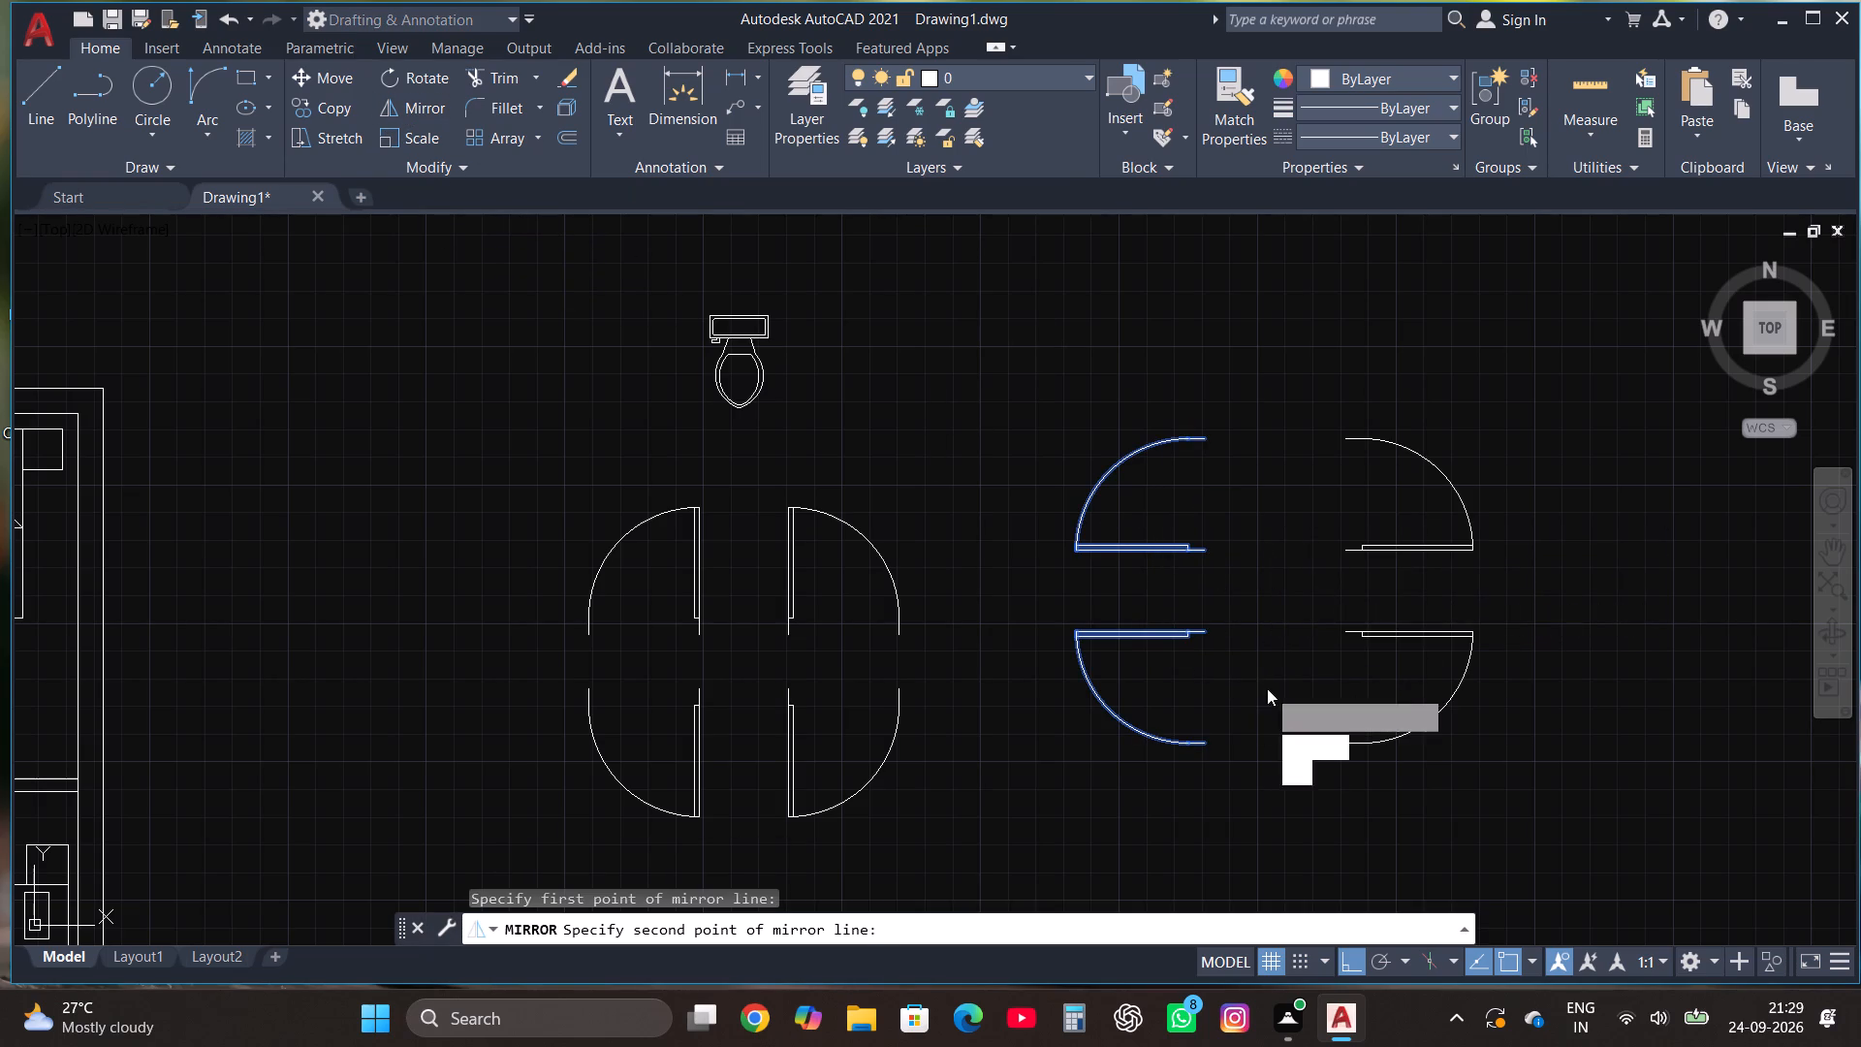
{"action": "left_click_drag", "start_coordinate": [1331, 777], "coordinate": [1267, 688]}
Turn Ortho off and move the northeast horizontal door by its southwest endpoint onto the northeast bedroom's west wall, at the room's southwest corner.
{"action": "scroll", "coordinate": [1305, 720], "scroll_direction": "down", "scroll_amount": 3}
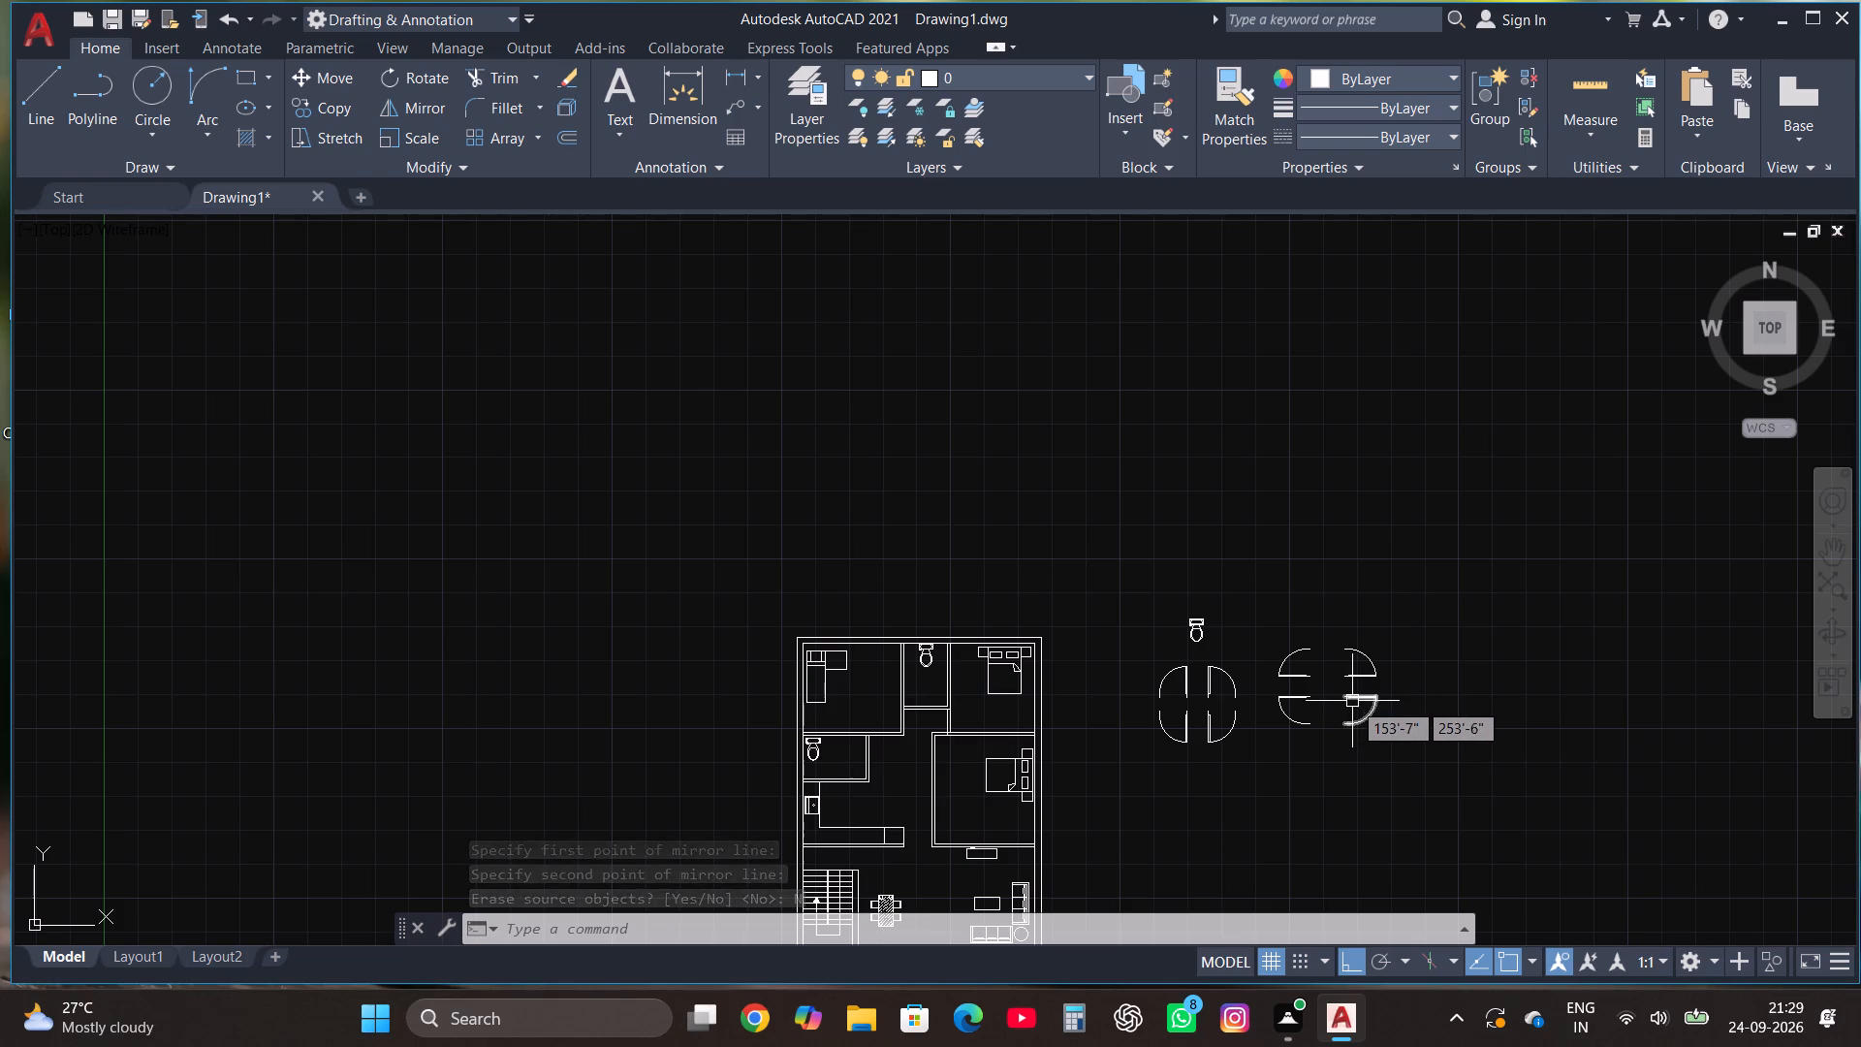
{"action": "left_click", "coordinate": [1352, 701]}
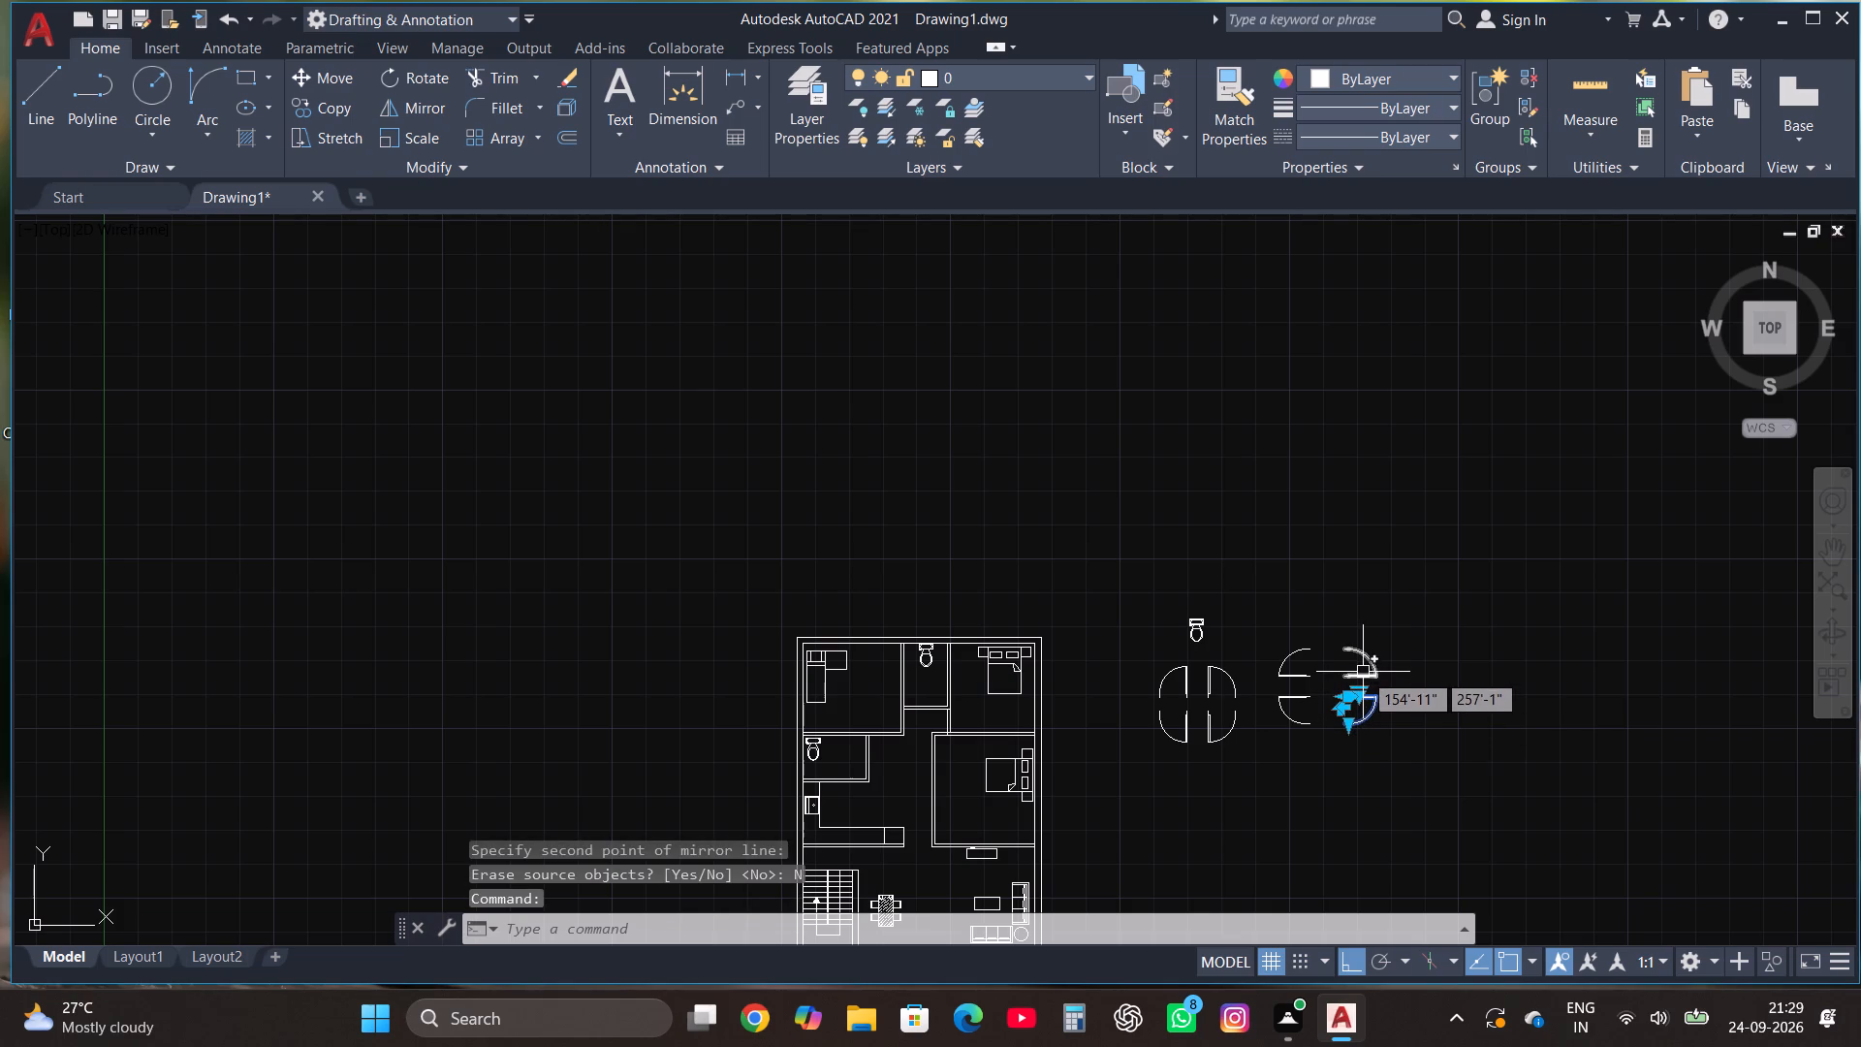
{"action": "key", "text": "Escape"}
{"action": "left_click", "coordinate": [1364, 675]}
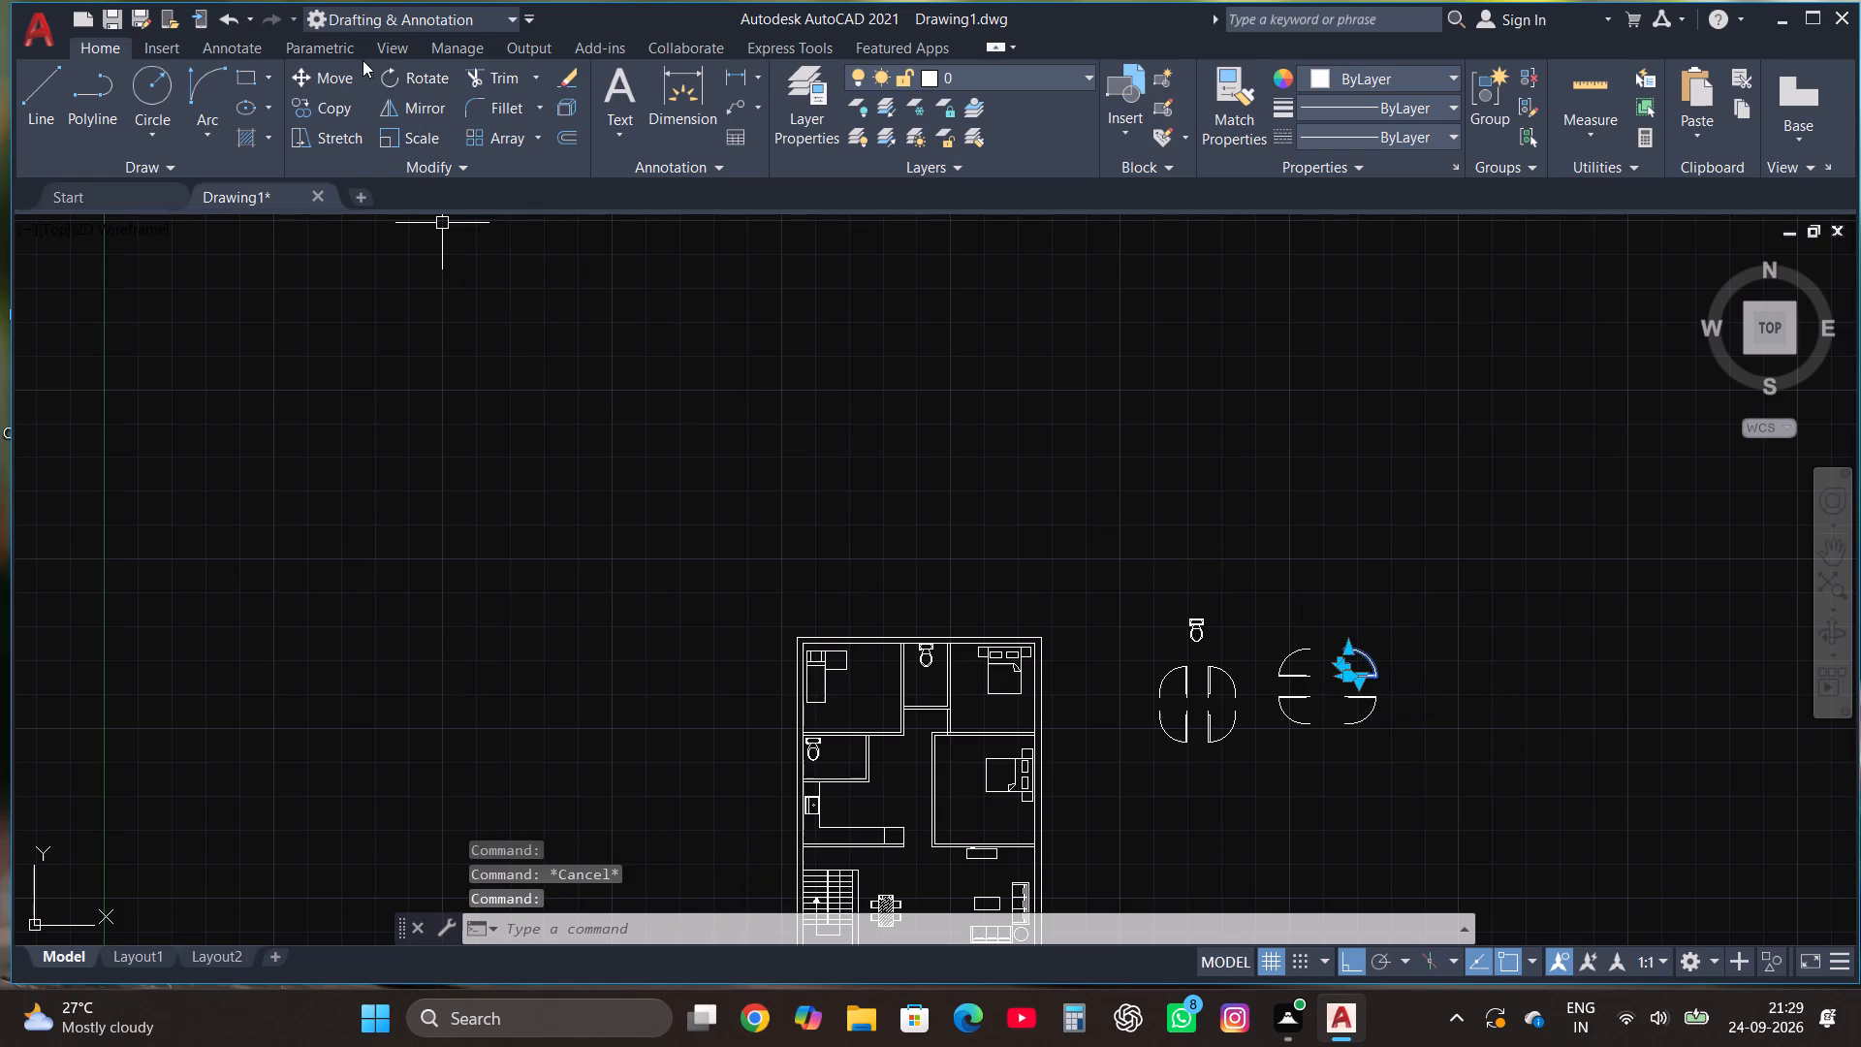
{"action": "left_click", "coordinate": [330, 79]}
{"action": "scroll", "coordinate": [1341, 645], "scroll_direction": "up", "scroll_amount": 1}
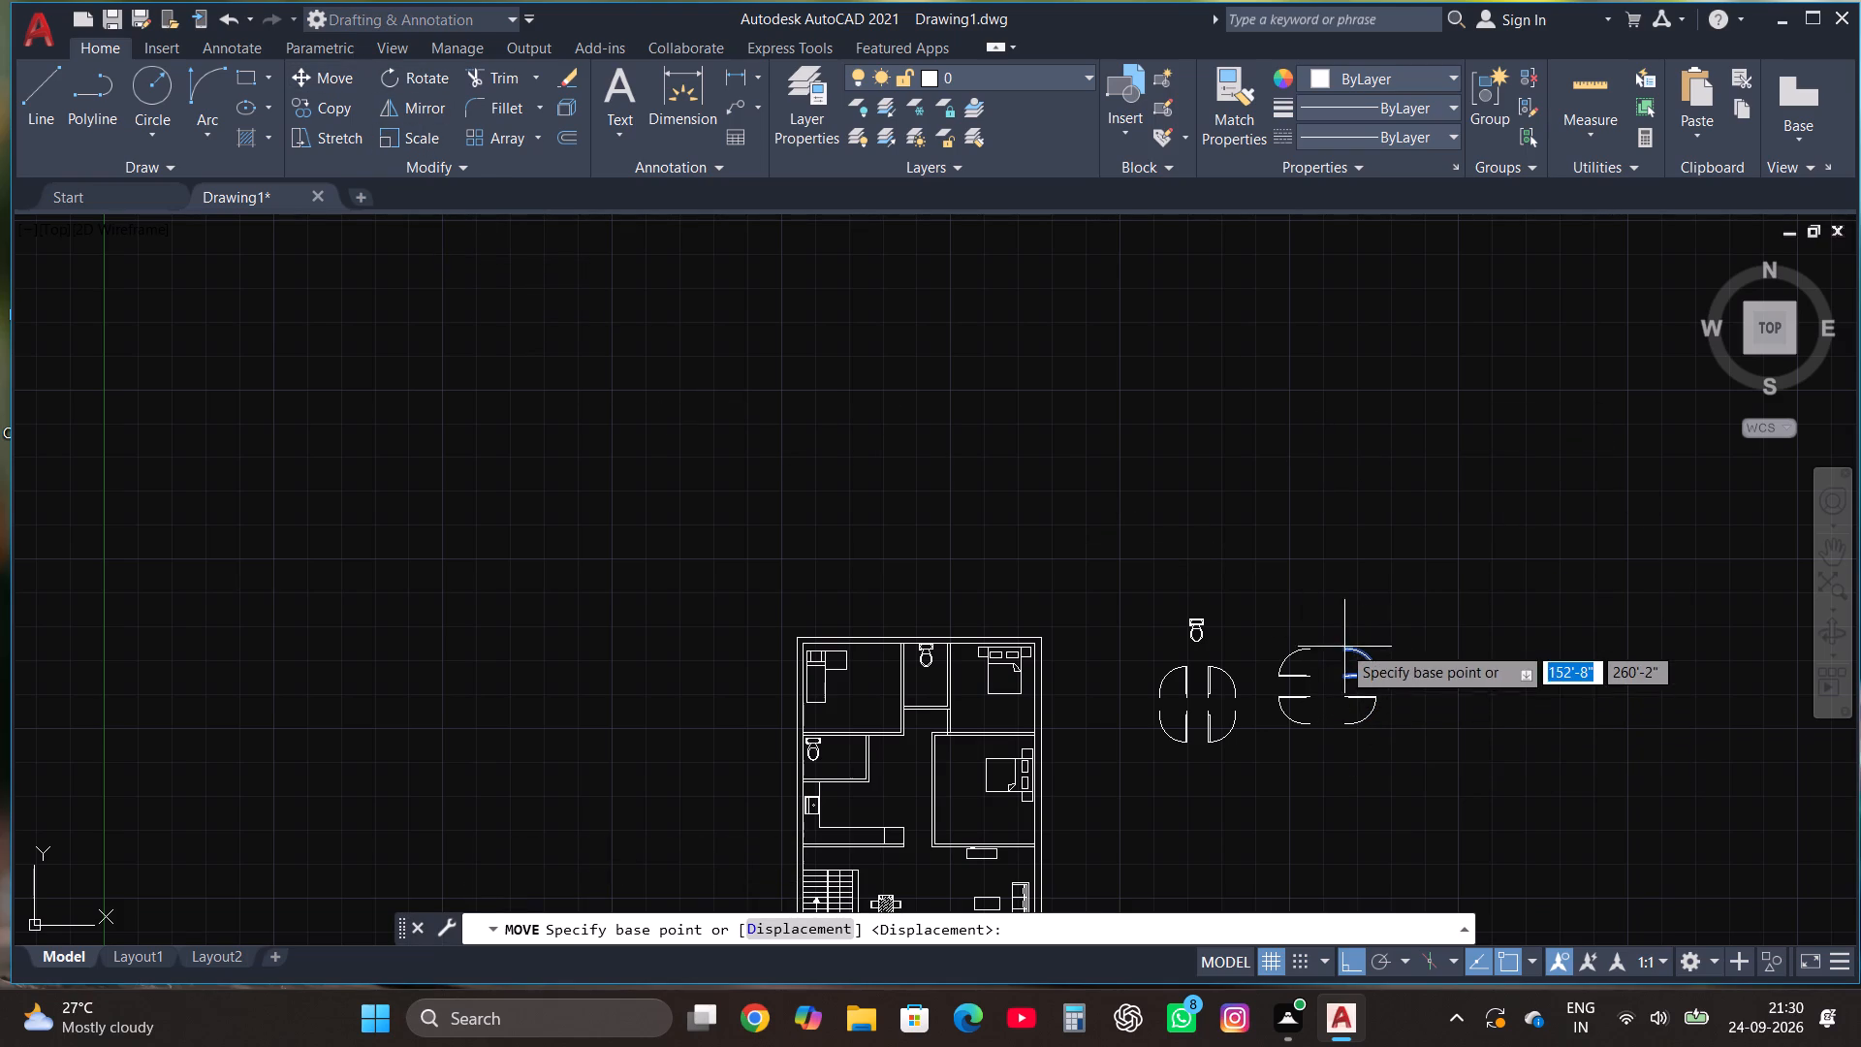
{"action": "scroll", "coordinate": [1341, 645], "scroll_direction": "up", "scroll_amount": 1}
{"action": "scroll", "coordinate": [1339, 741], "scroll_direction": "up", "scroll_amount": 3}
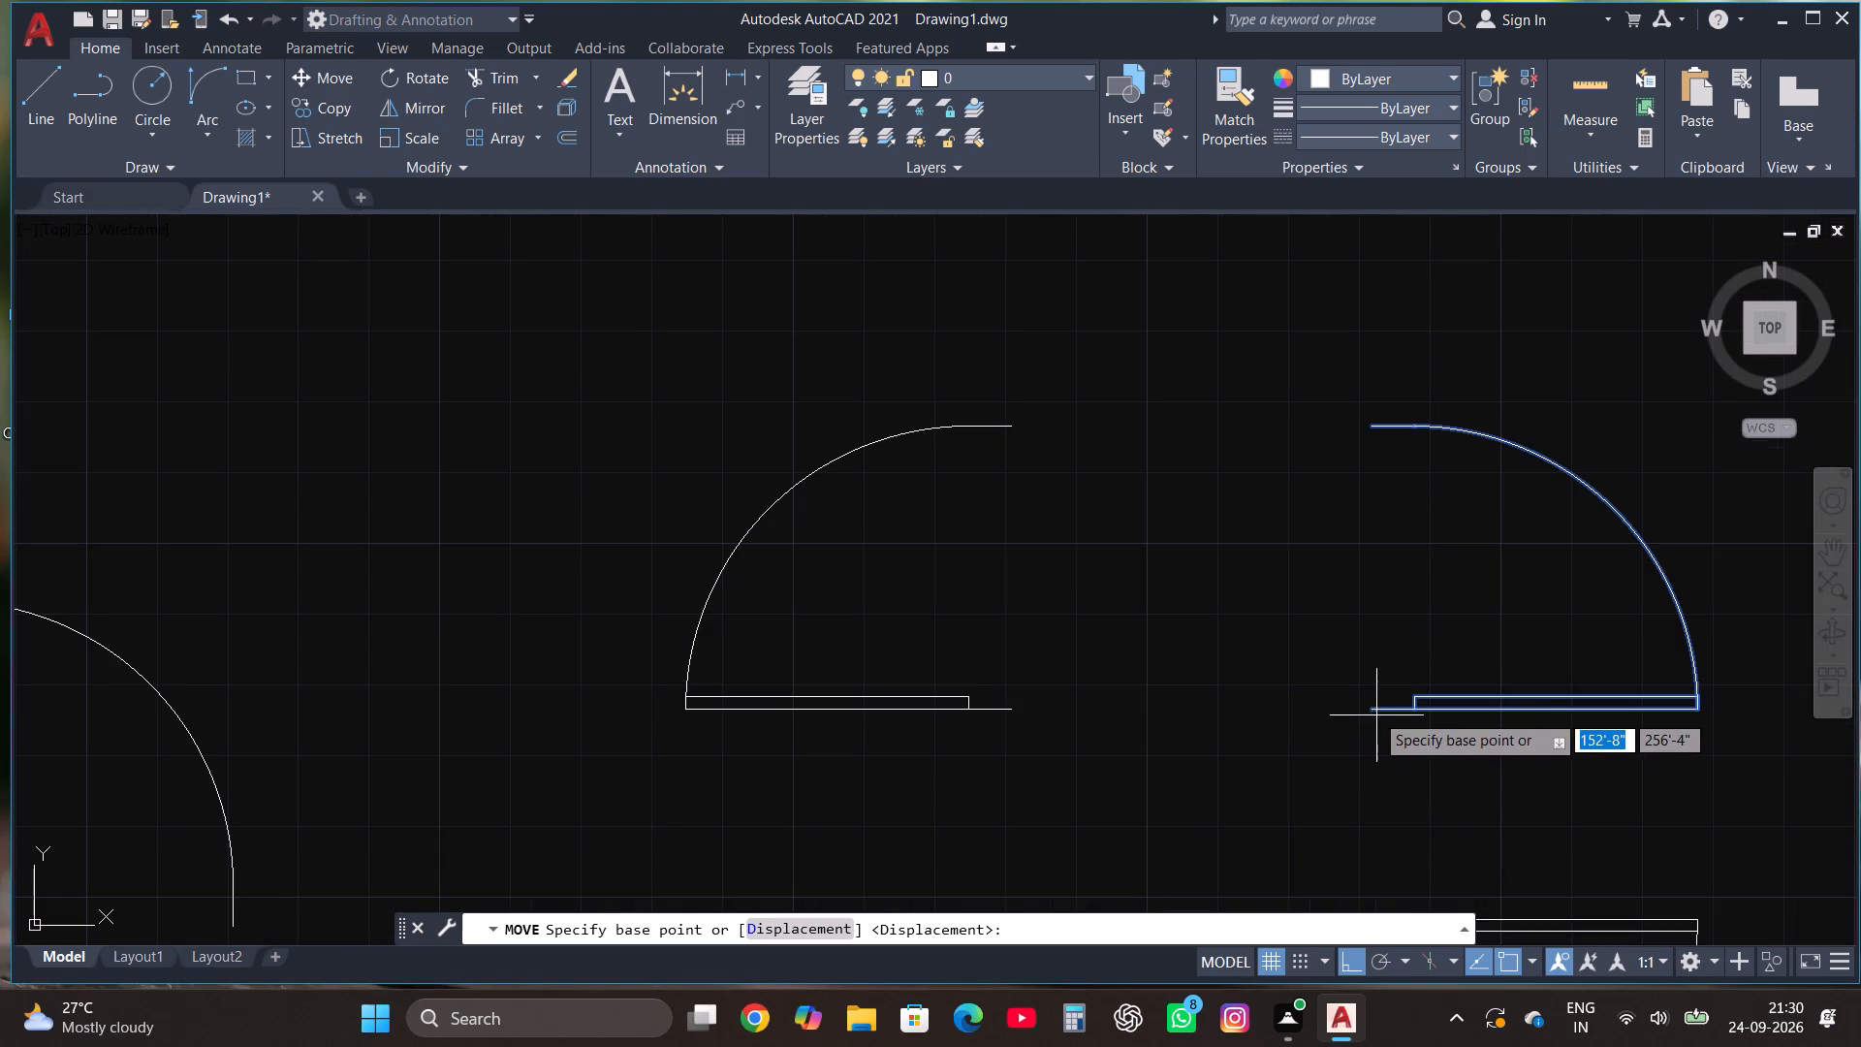
{"action": "left_click", "coordinate": [1369, 710]}
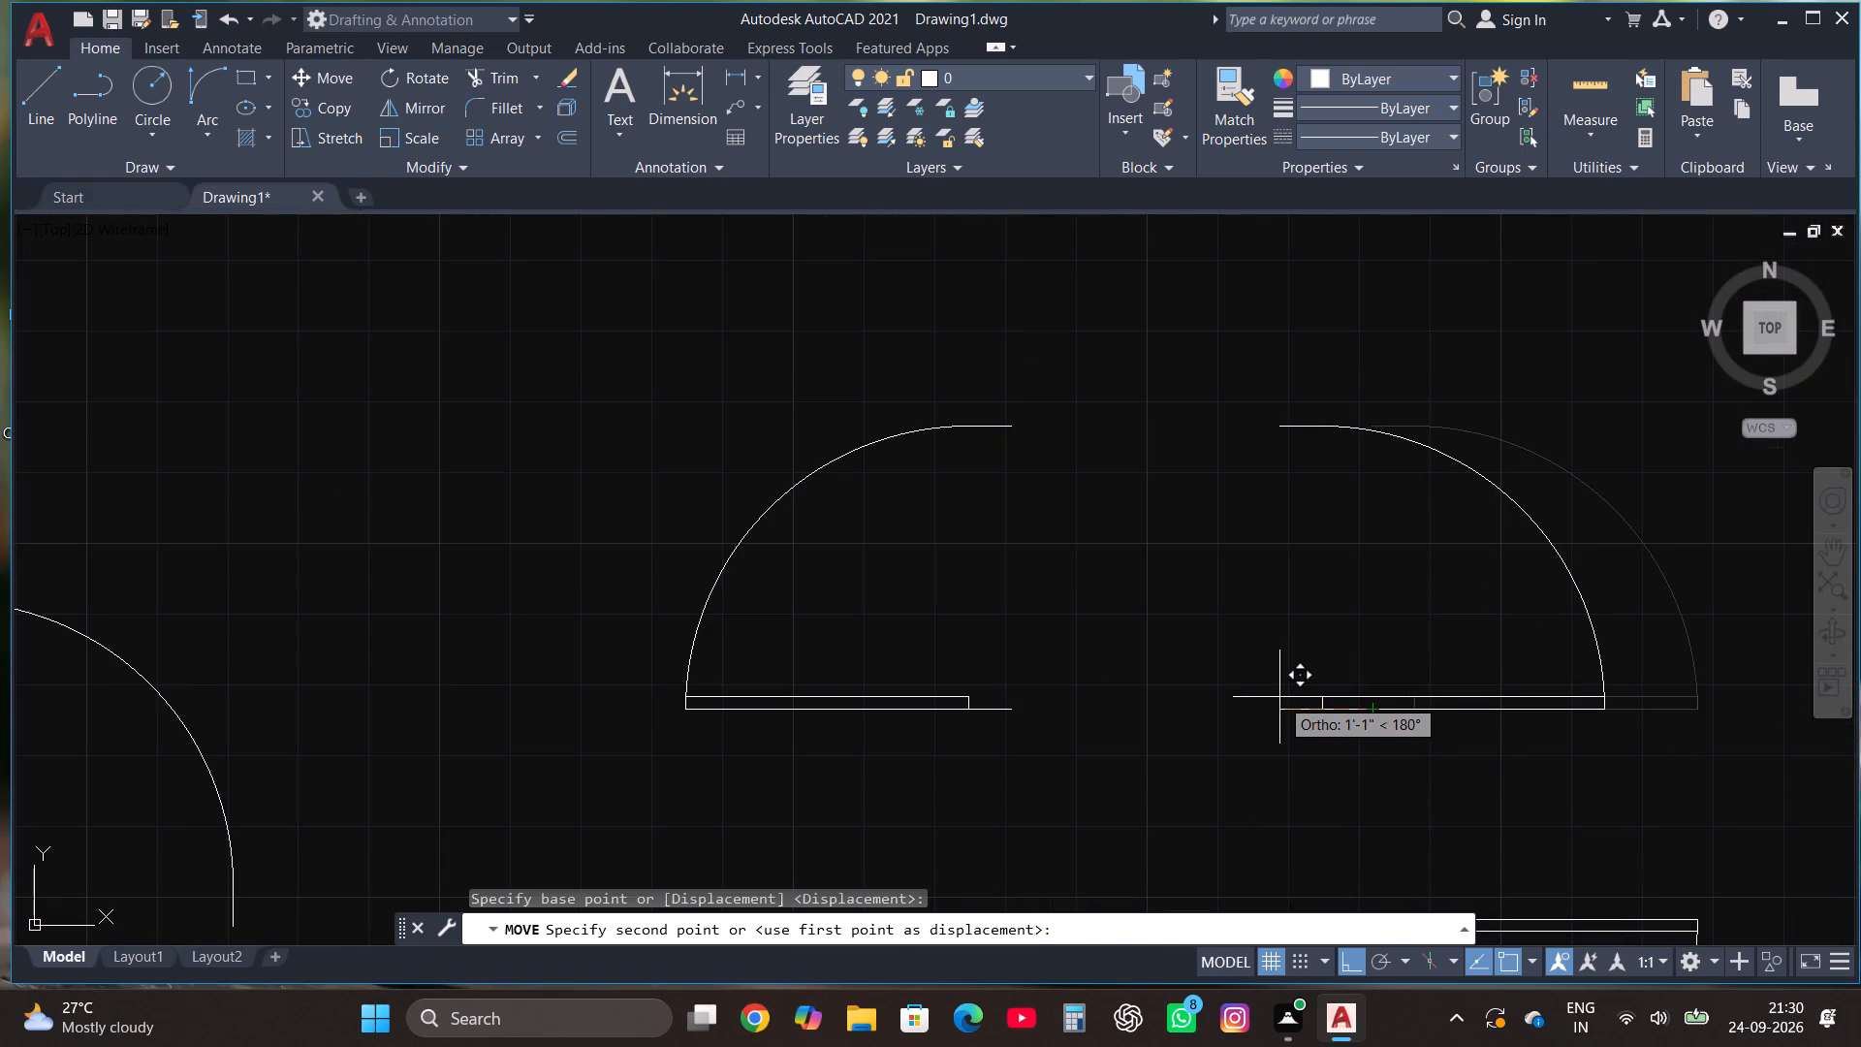
{"action": "key", "text": "F8"}
{"action": "scroll", "coordinate": [1311, 677], "scroll_direction": "down", "scroll_amount": 4}
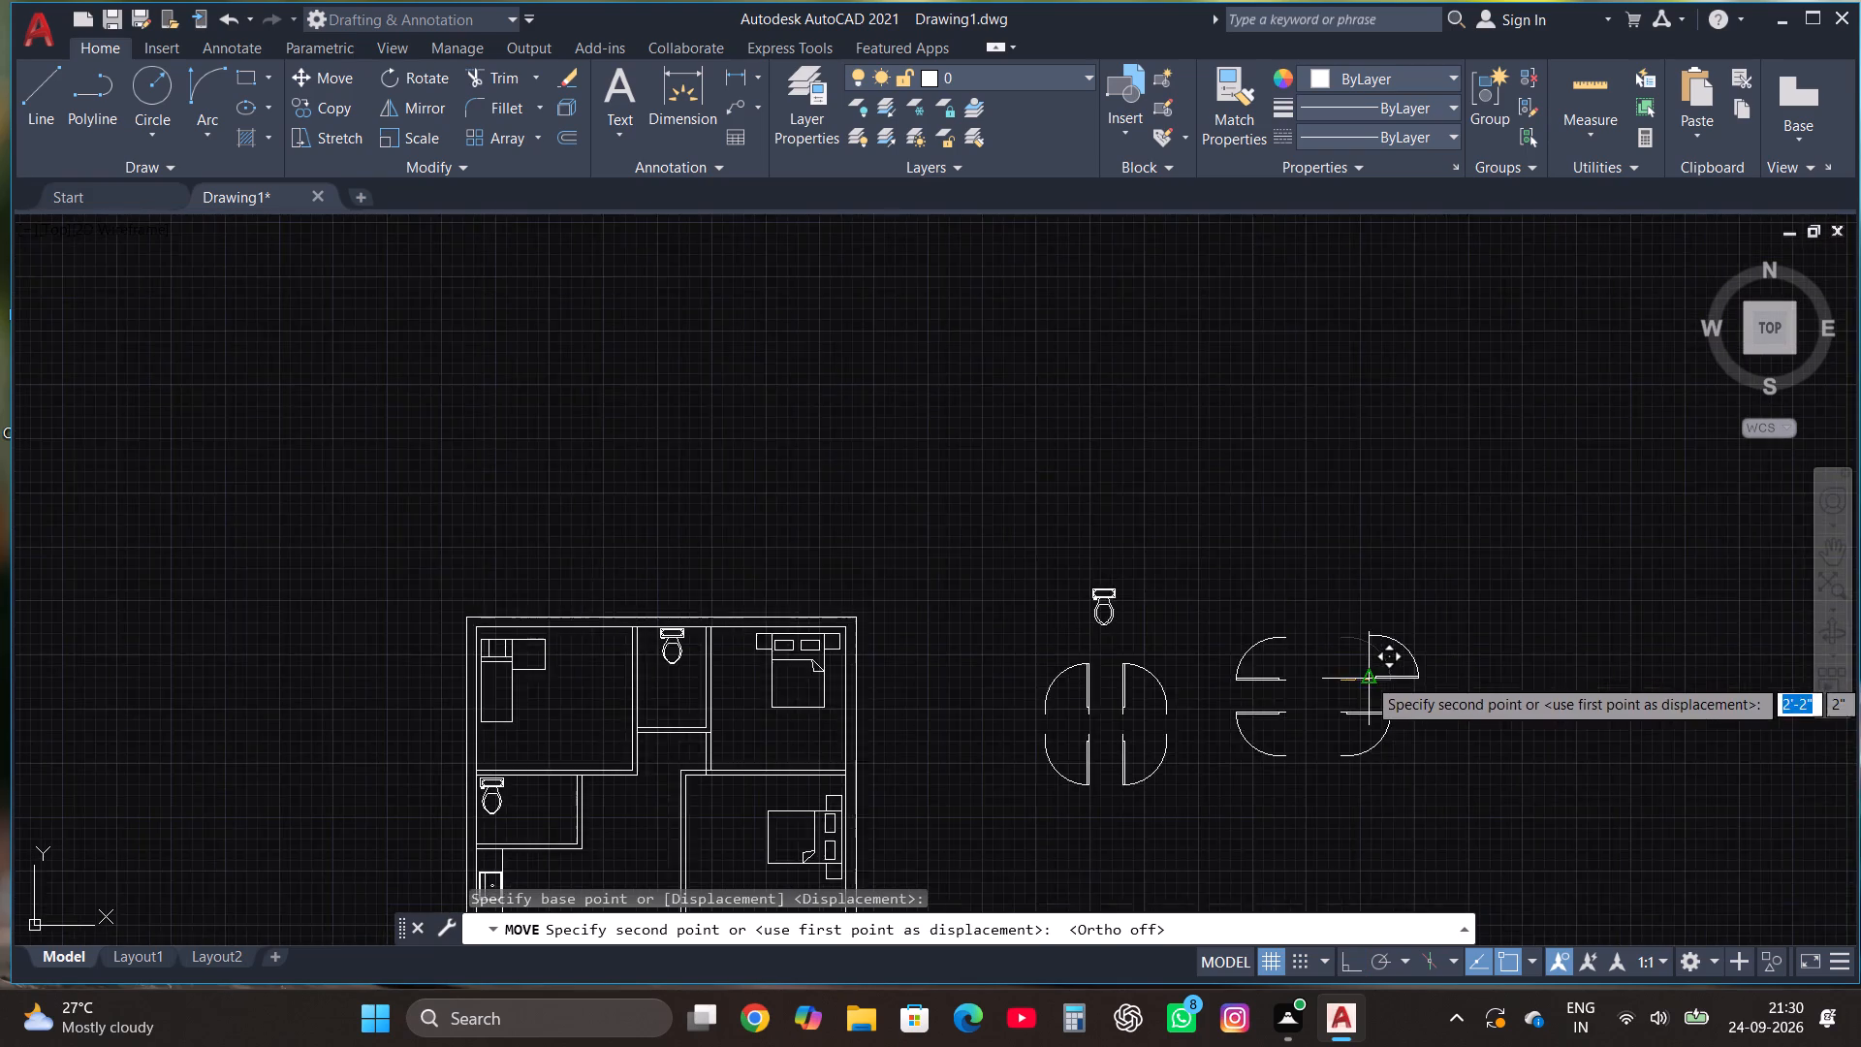
{"action": "scroll", "coordinate": [1367, 677], "scroll_direction": "down", "scroll_amount": 1}
{"action": "scroll", "coordinate": [1000, 704], "scroll_direction": "up", "scroll_amount": 1}
{"action": "scroll", "coordinate": [923, 749], "scroll_direction": "up", "scroll_amount": 4}
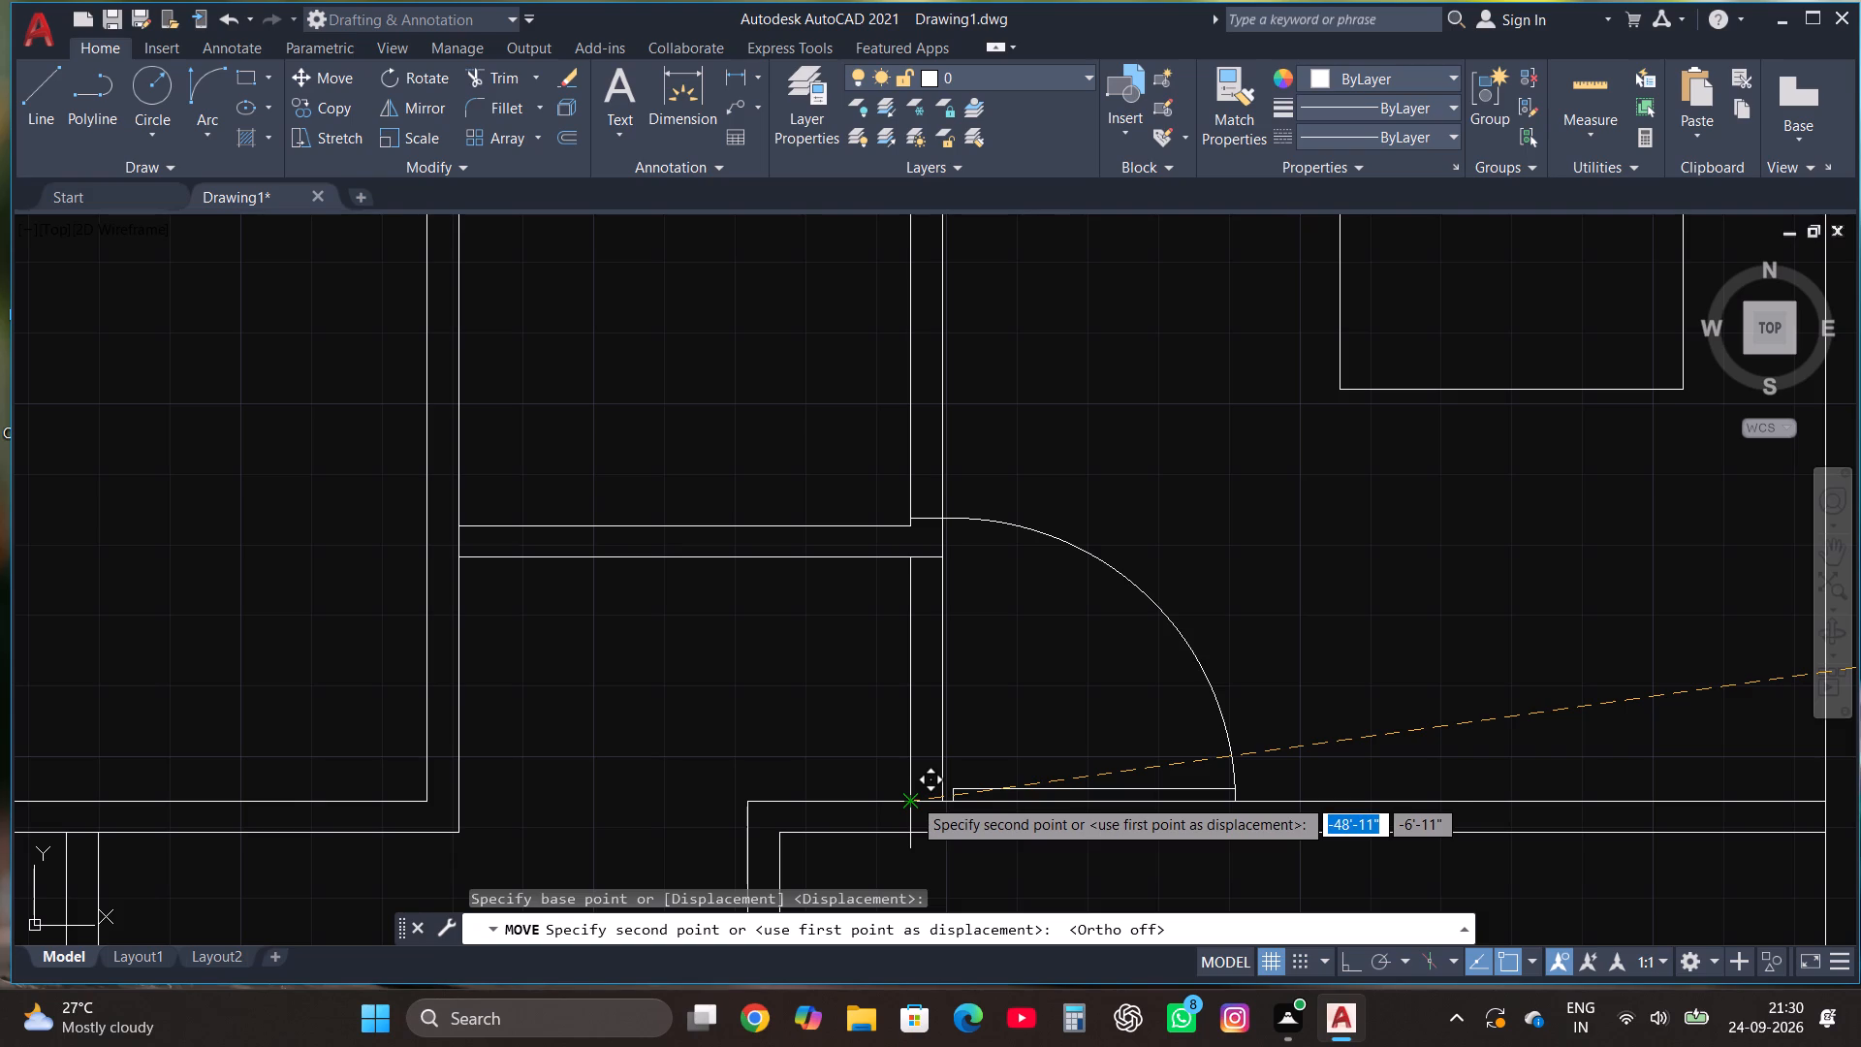
{"action": "left_click", "coordinate": [913, 794]}
Scale down the northeast bedroom door about its southwest endpoint to fit below the toilet's south wall.
{"action": "scroll", "coordinate": [1153, 713], "scroll_direction": "down", "scroll_amount": 3}
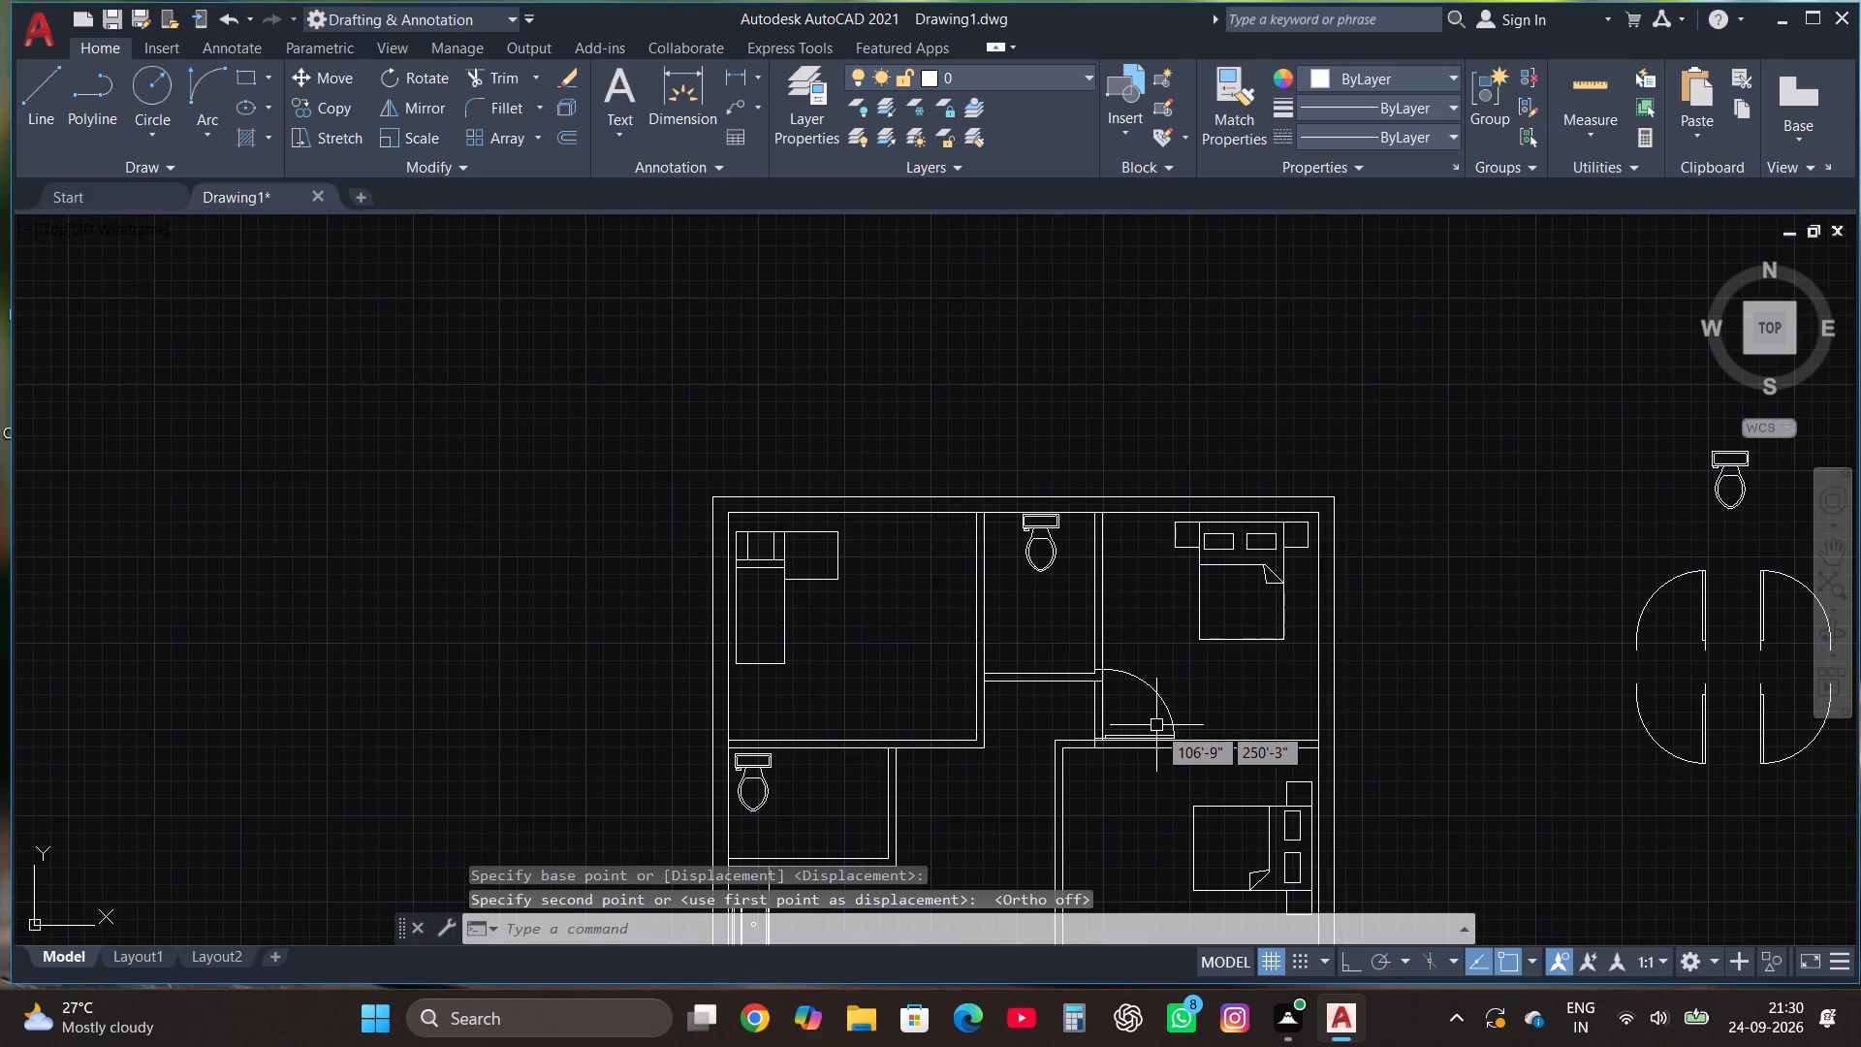
{"action": "scroll", "coordinate": [1156, 723], "scroll_direction": "up", "scroll_amount": 2}
{"action": "left_click", "coordinate": [1144, 645]}
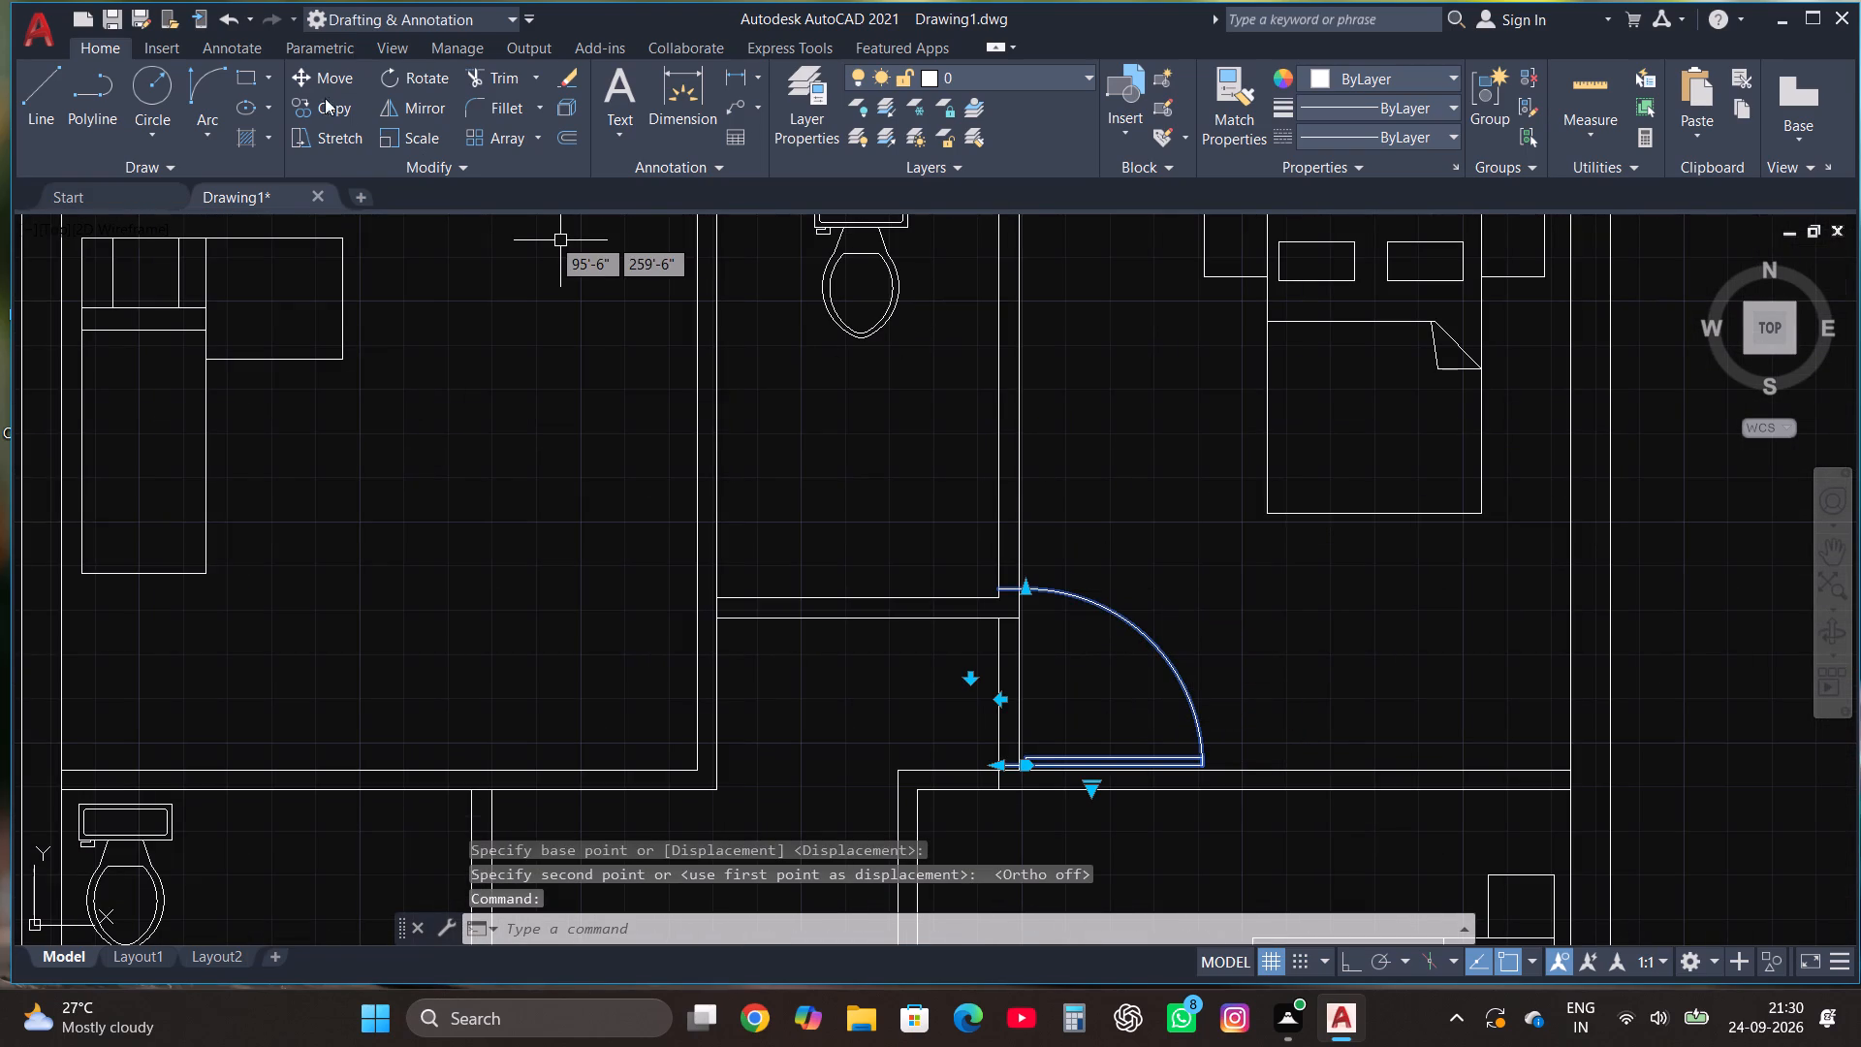
{"action": "left_click", "coordinate": [420, 138]}
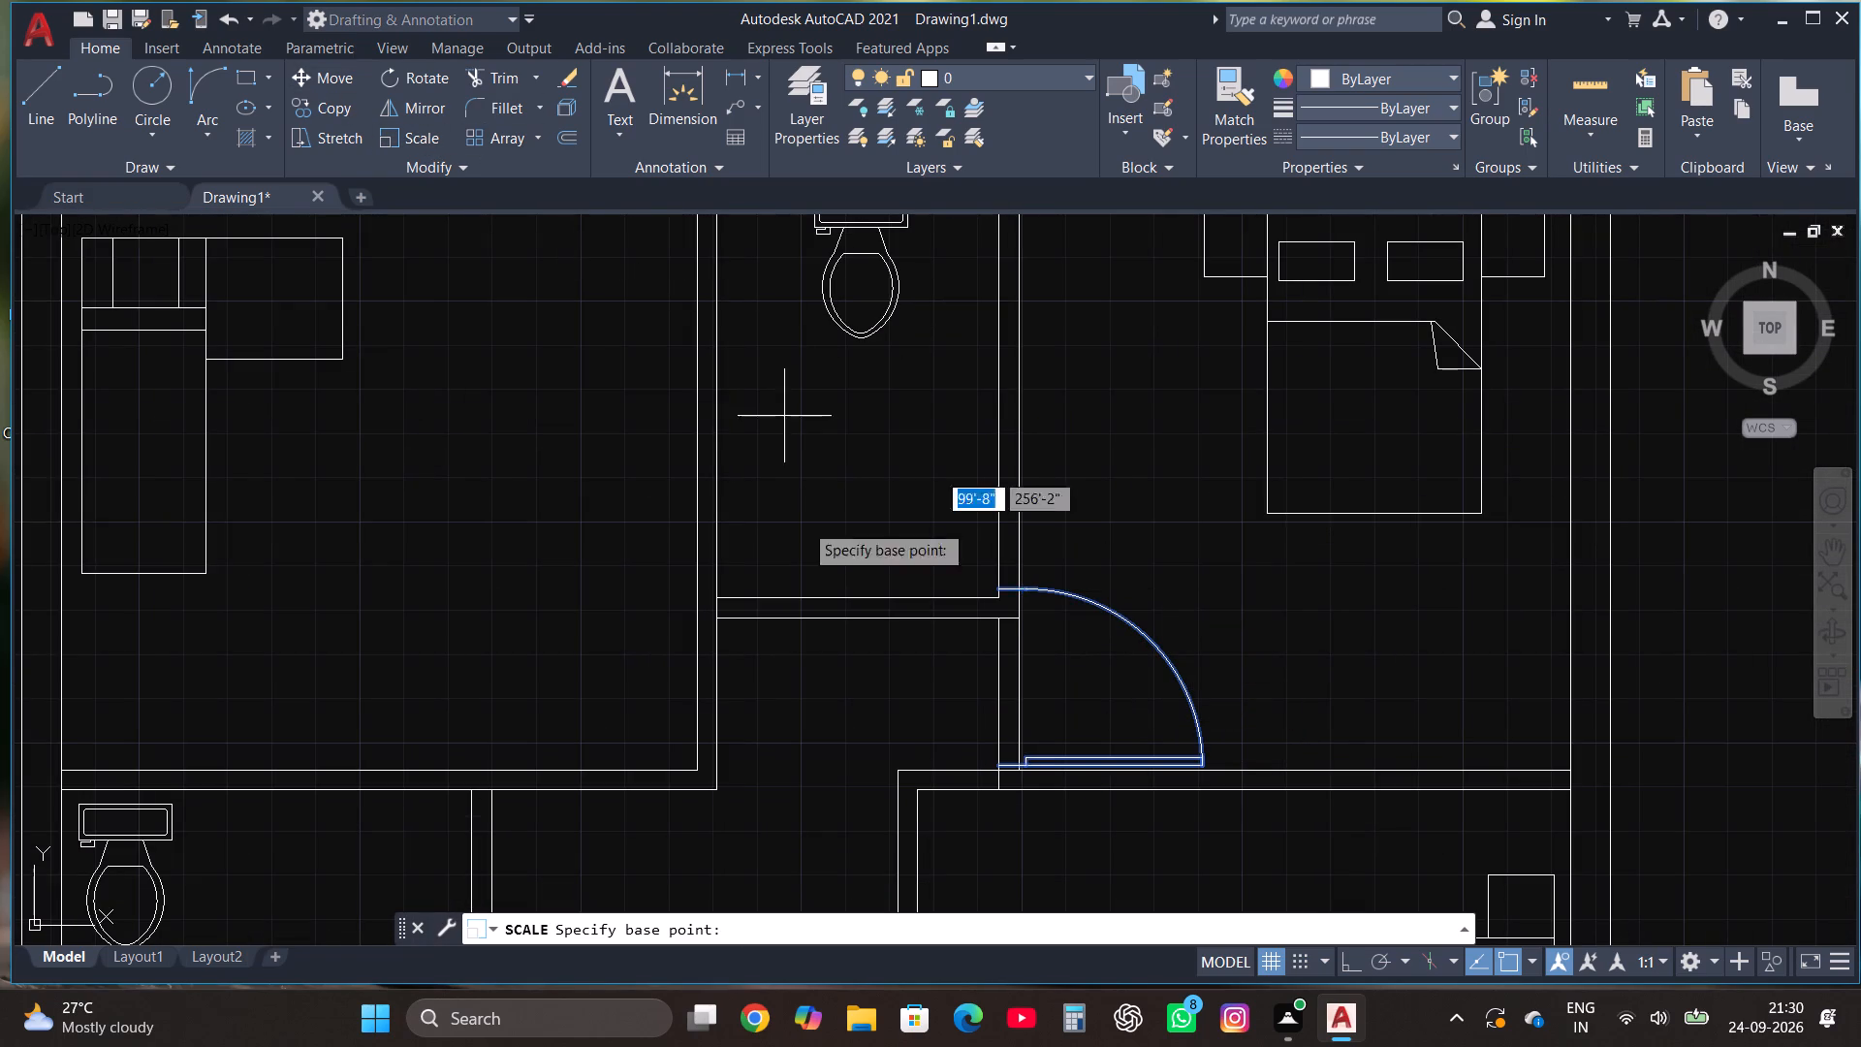
{"action": "left_click", "coordinate": [998, 762]}
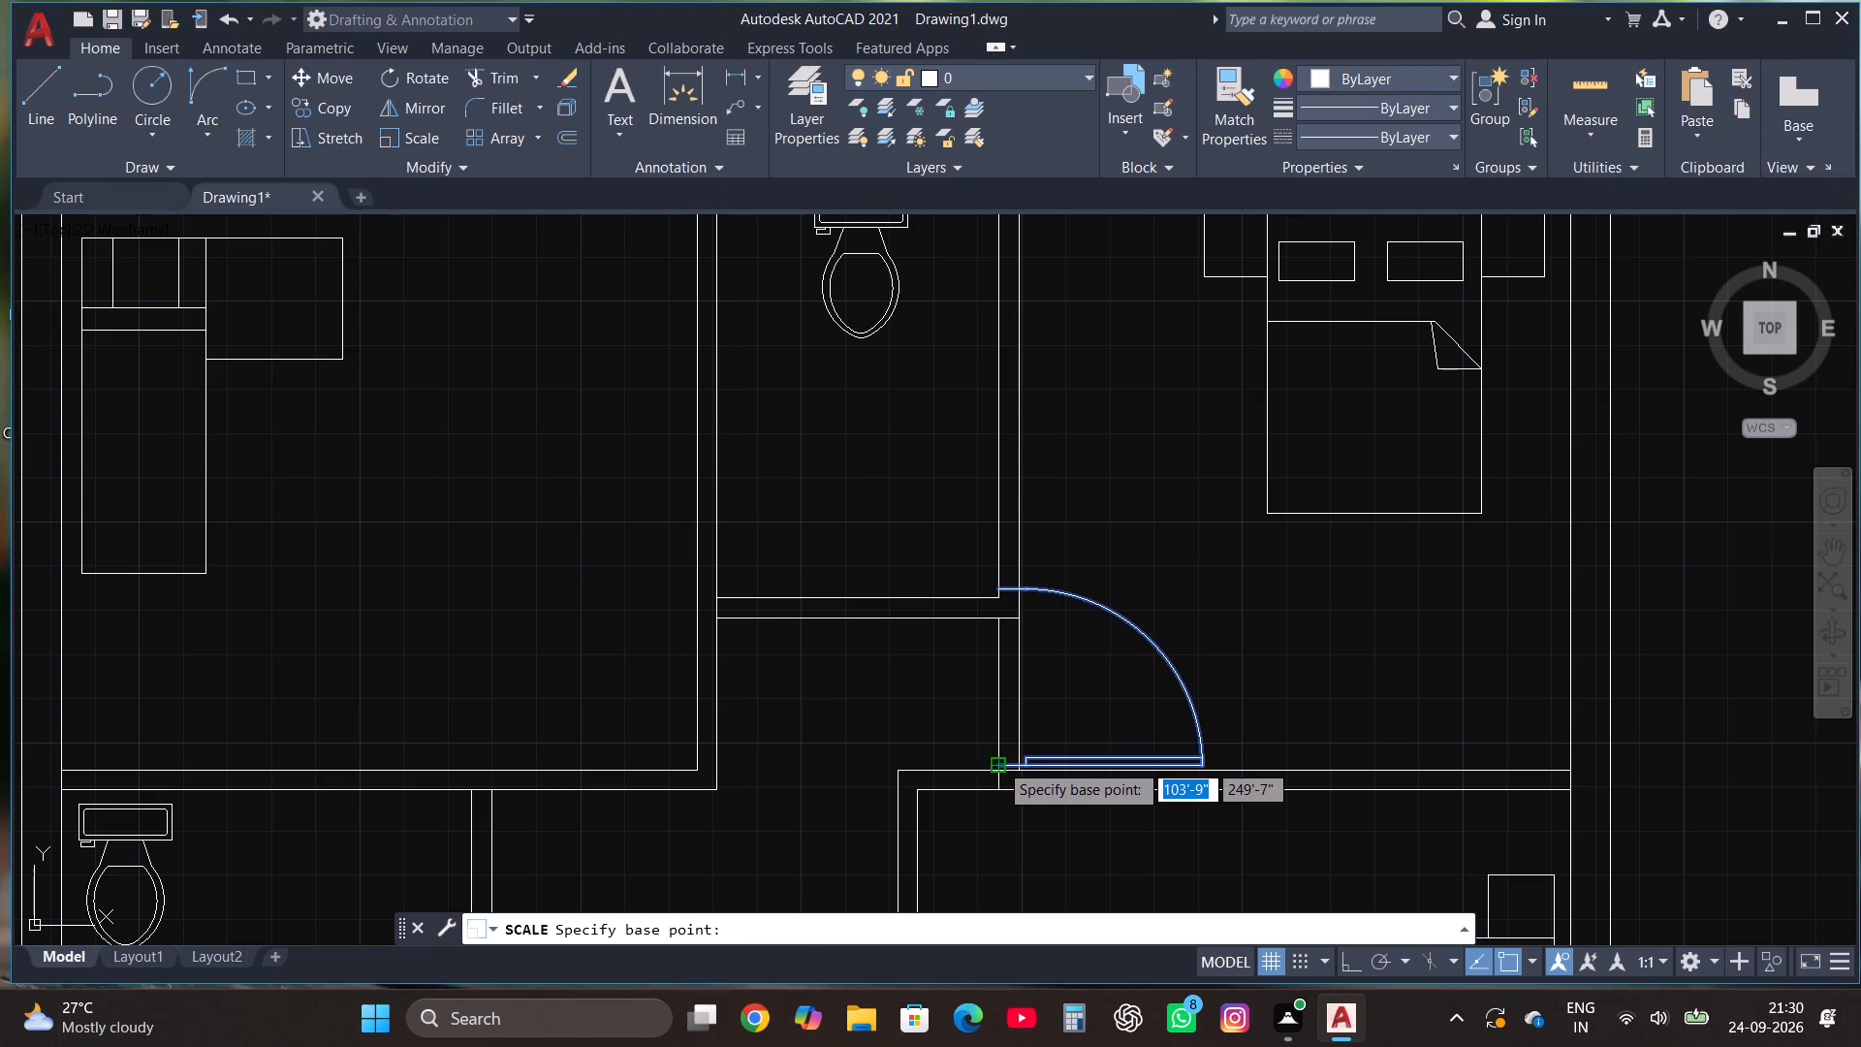
{"action": "left_click", "coordinate": [1048, 708]}
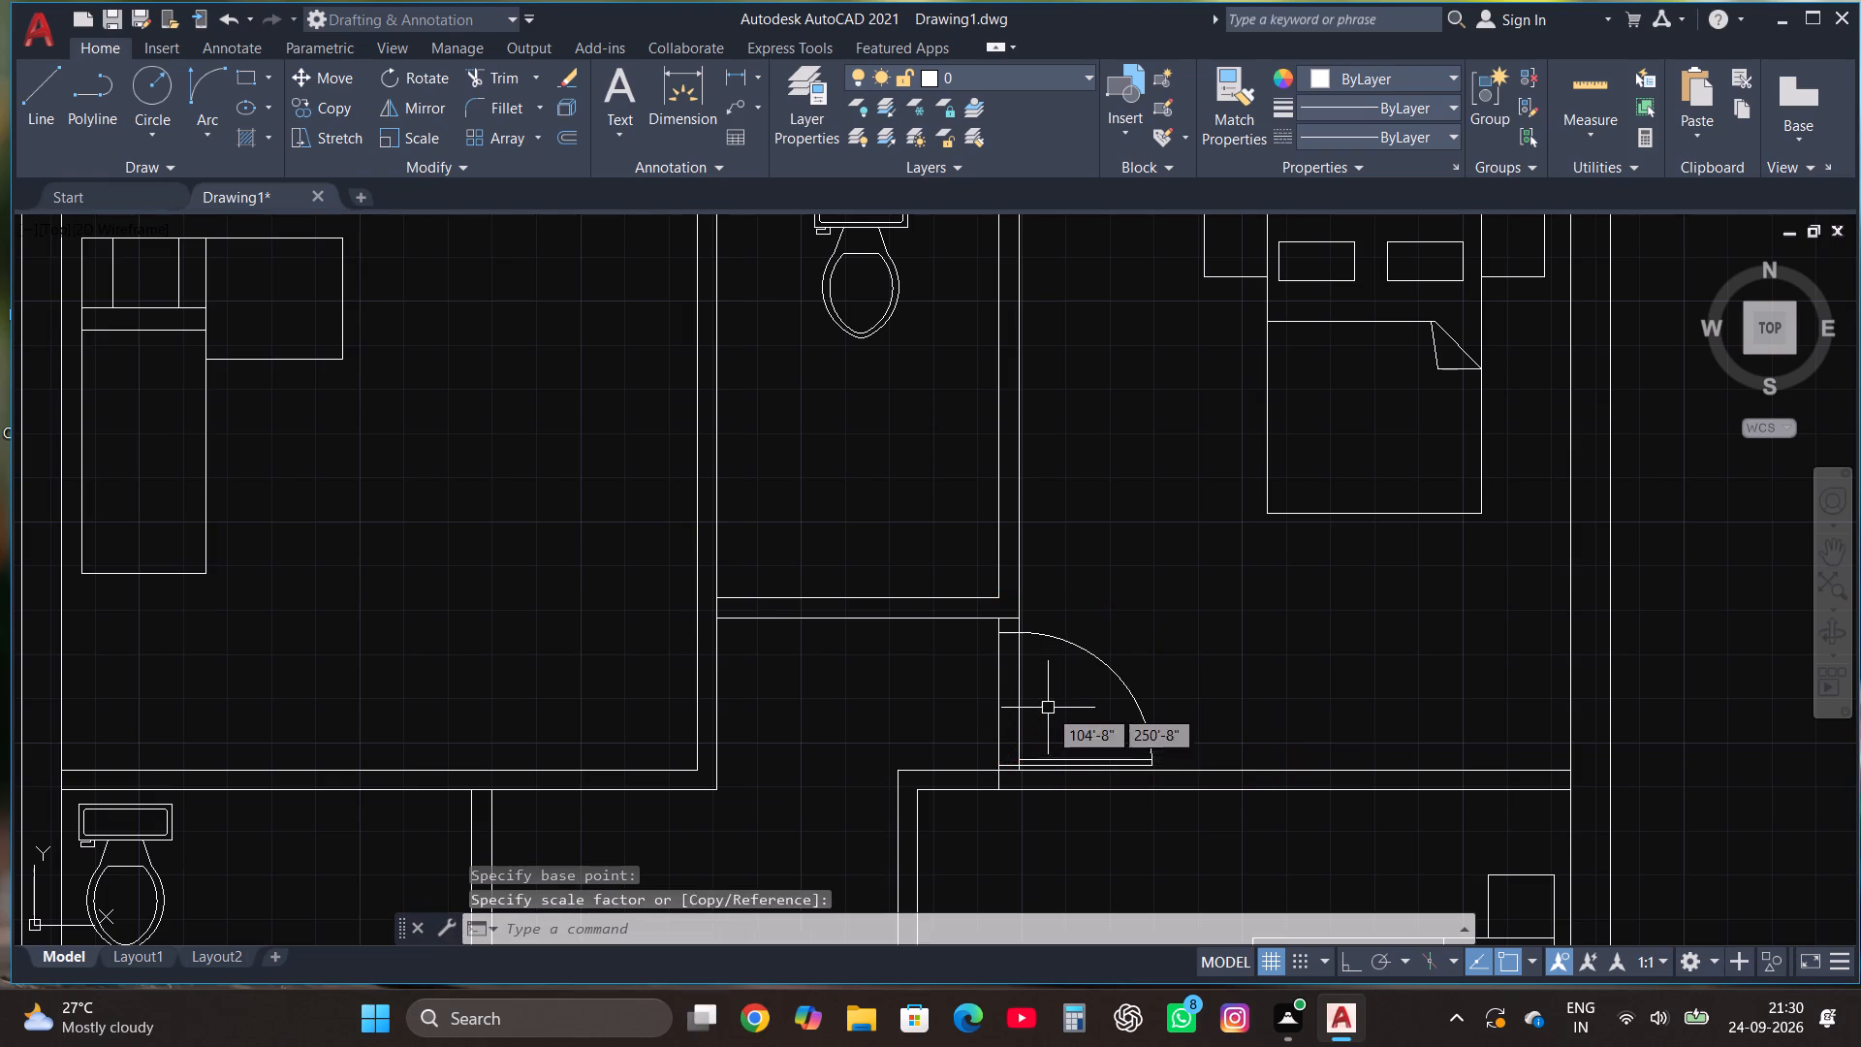
Move the northwest horizontal door from the eastern set by its southeast endpoint to the north toilet's east wall, just above the room's southeast corner.
{"action": "scroll", "coordinate": [1069, 606], "scroll_direction": "down", "scroll_amount": 1}
{"action": "scroll", "coordinate": [886, 624], "scroll_direction": "down", "scroll_amount": 1}
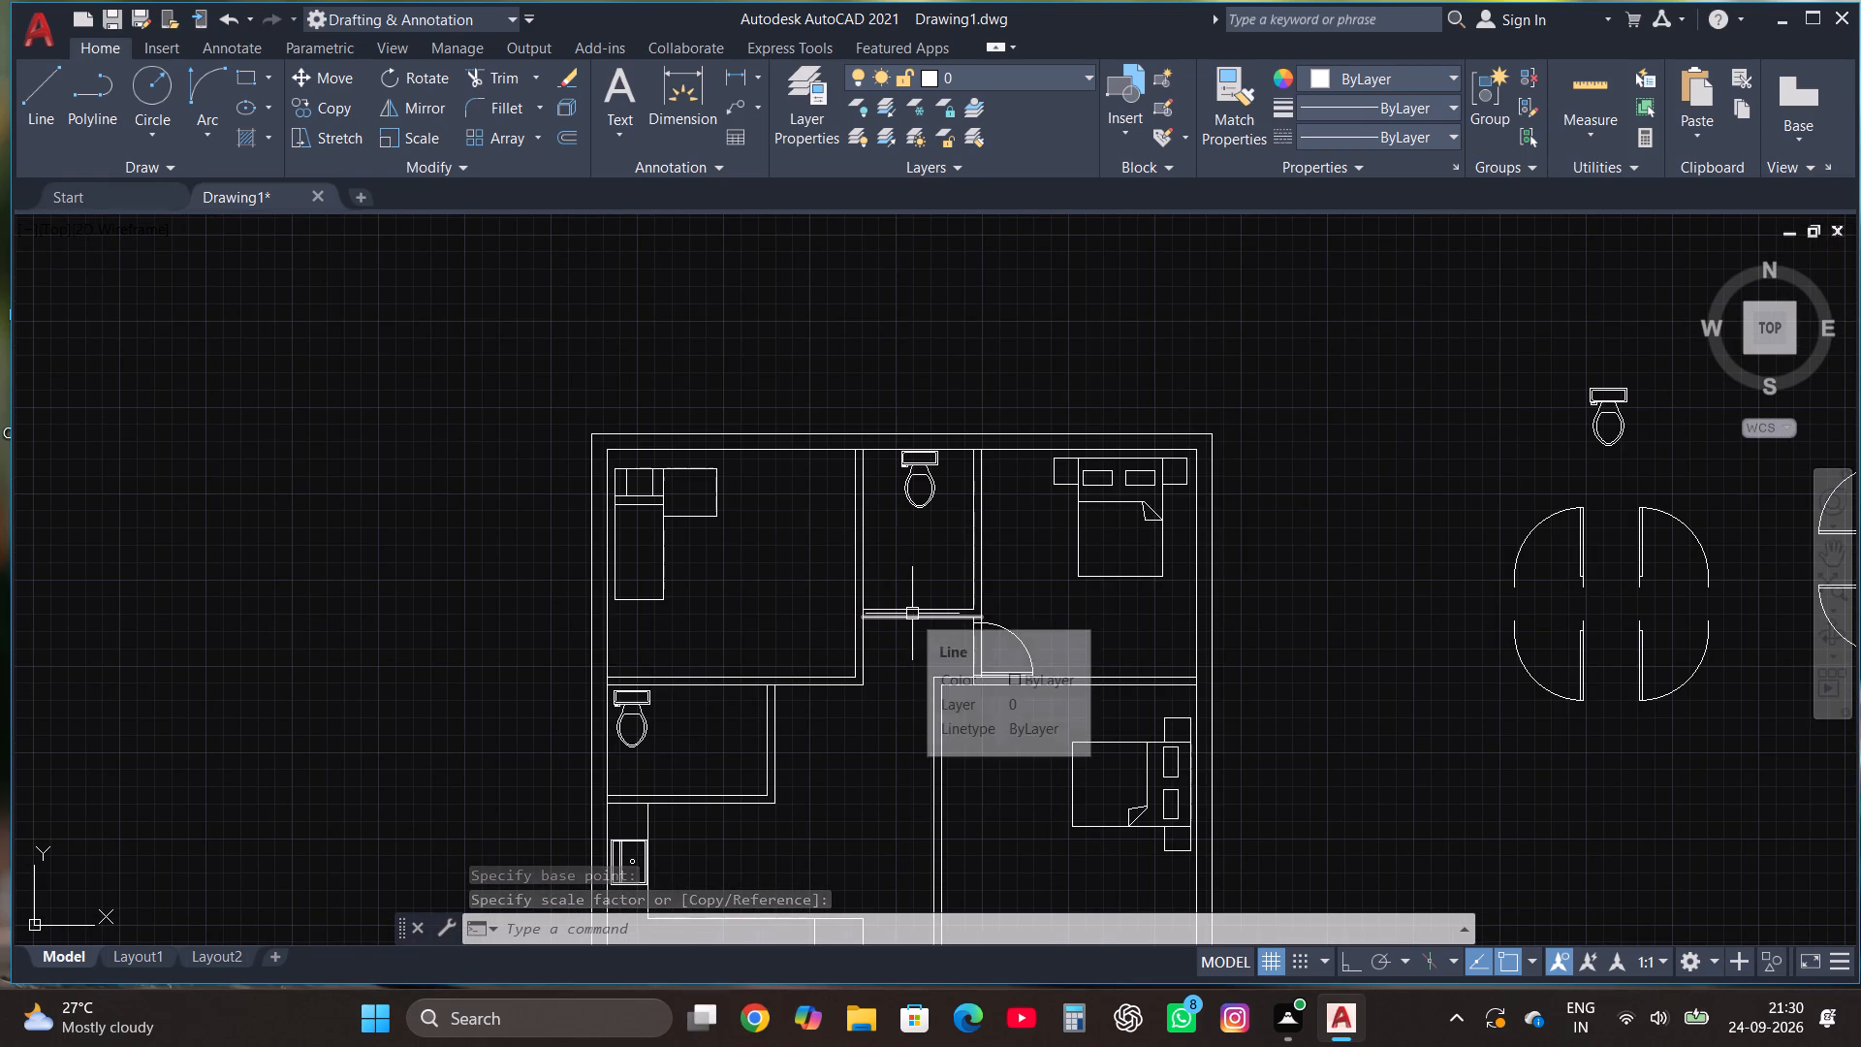
{"action": "scroll", "coordinate": [912, 650], "scroll_direction": "down", "scroll_amount": 1}
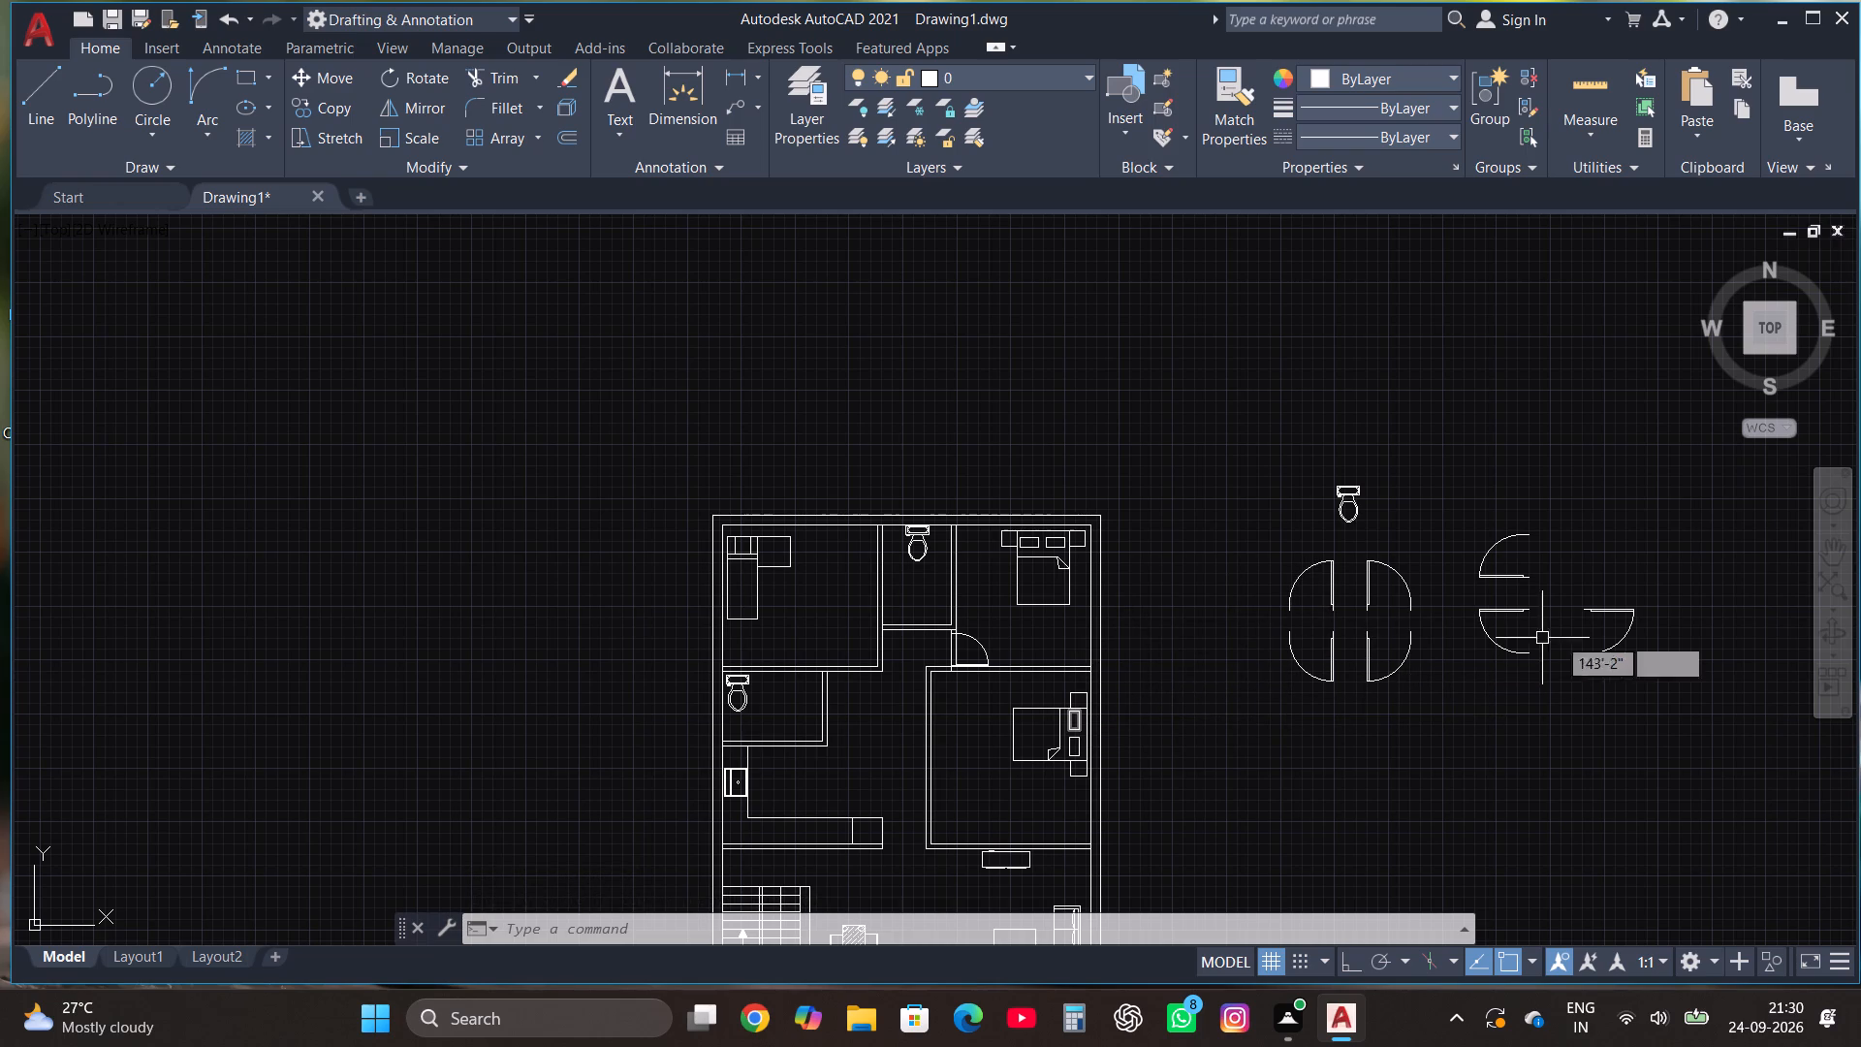
{"action": "scroll", "coordinate": [1647, 628], "scroll_direction": "up", "scroll_amount": 1}
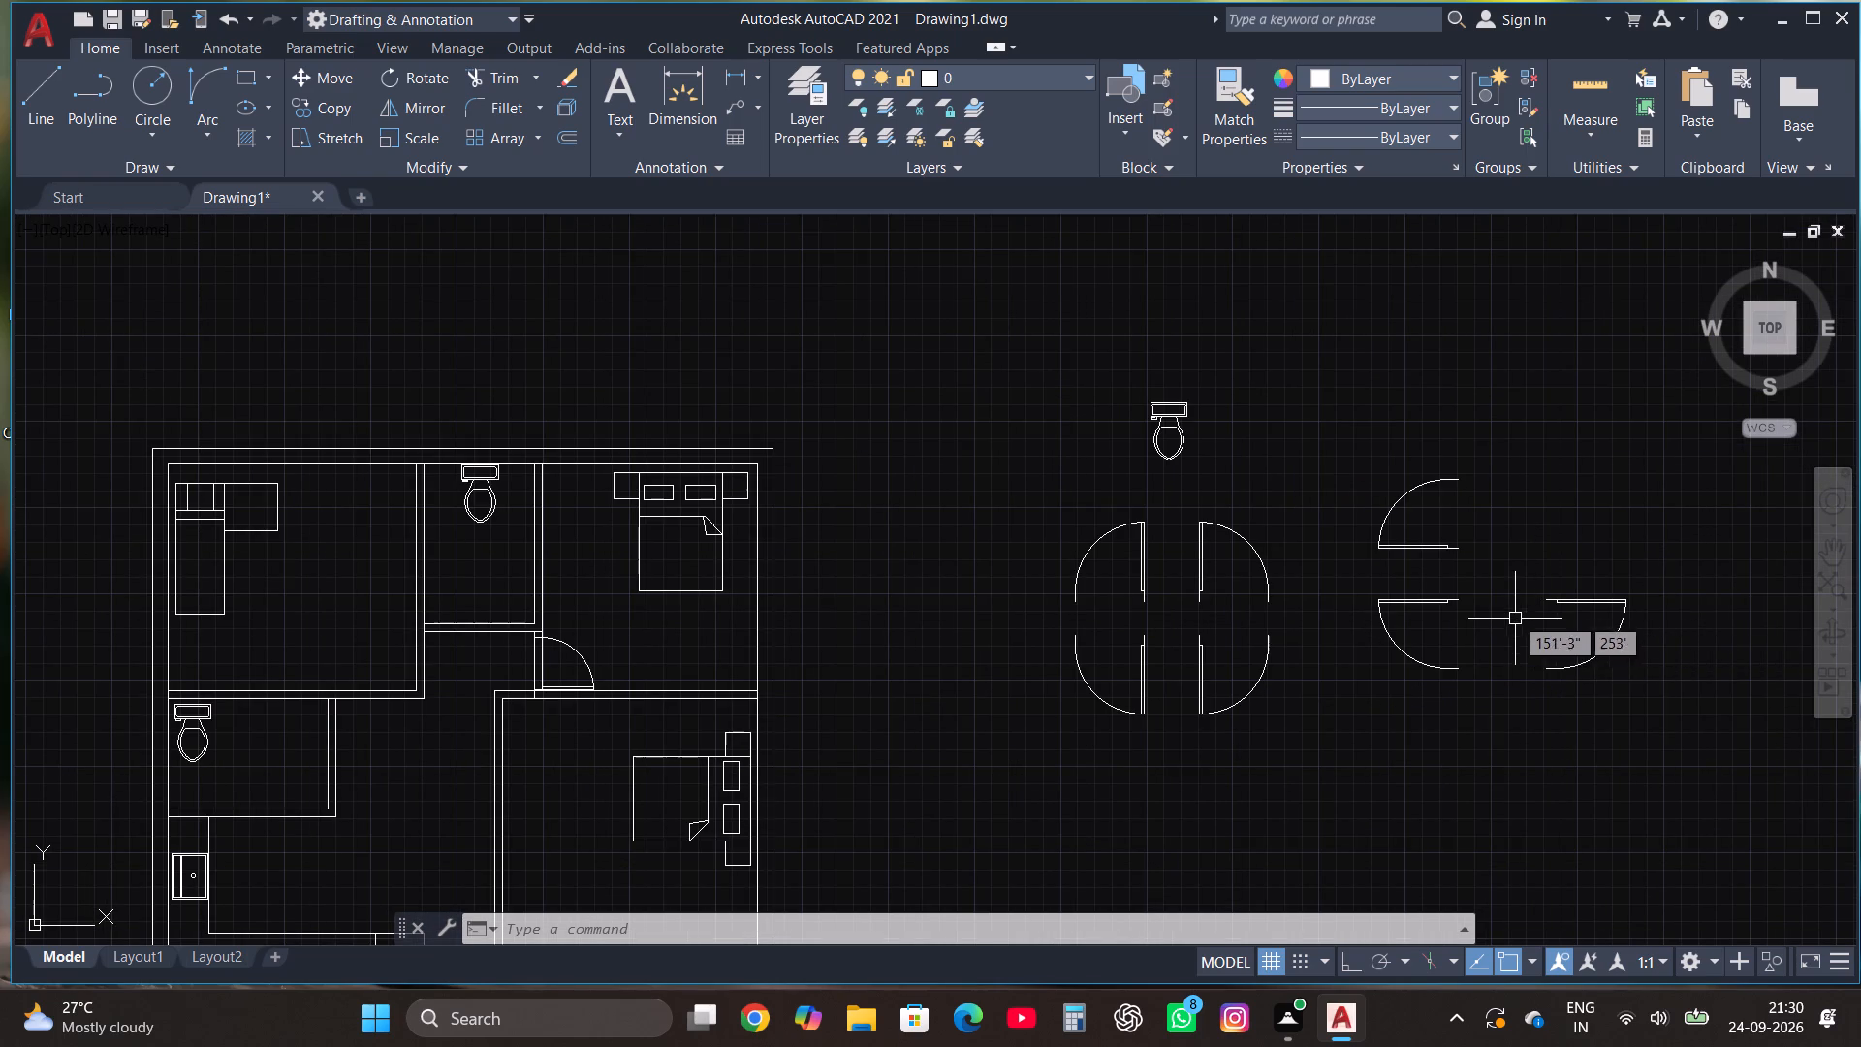
{"action": "left_click", "coordinate": [1445, 553]}
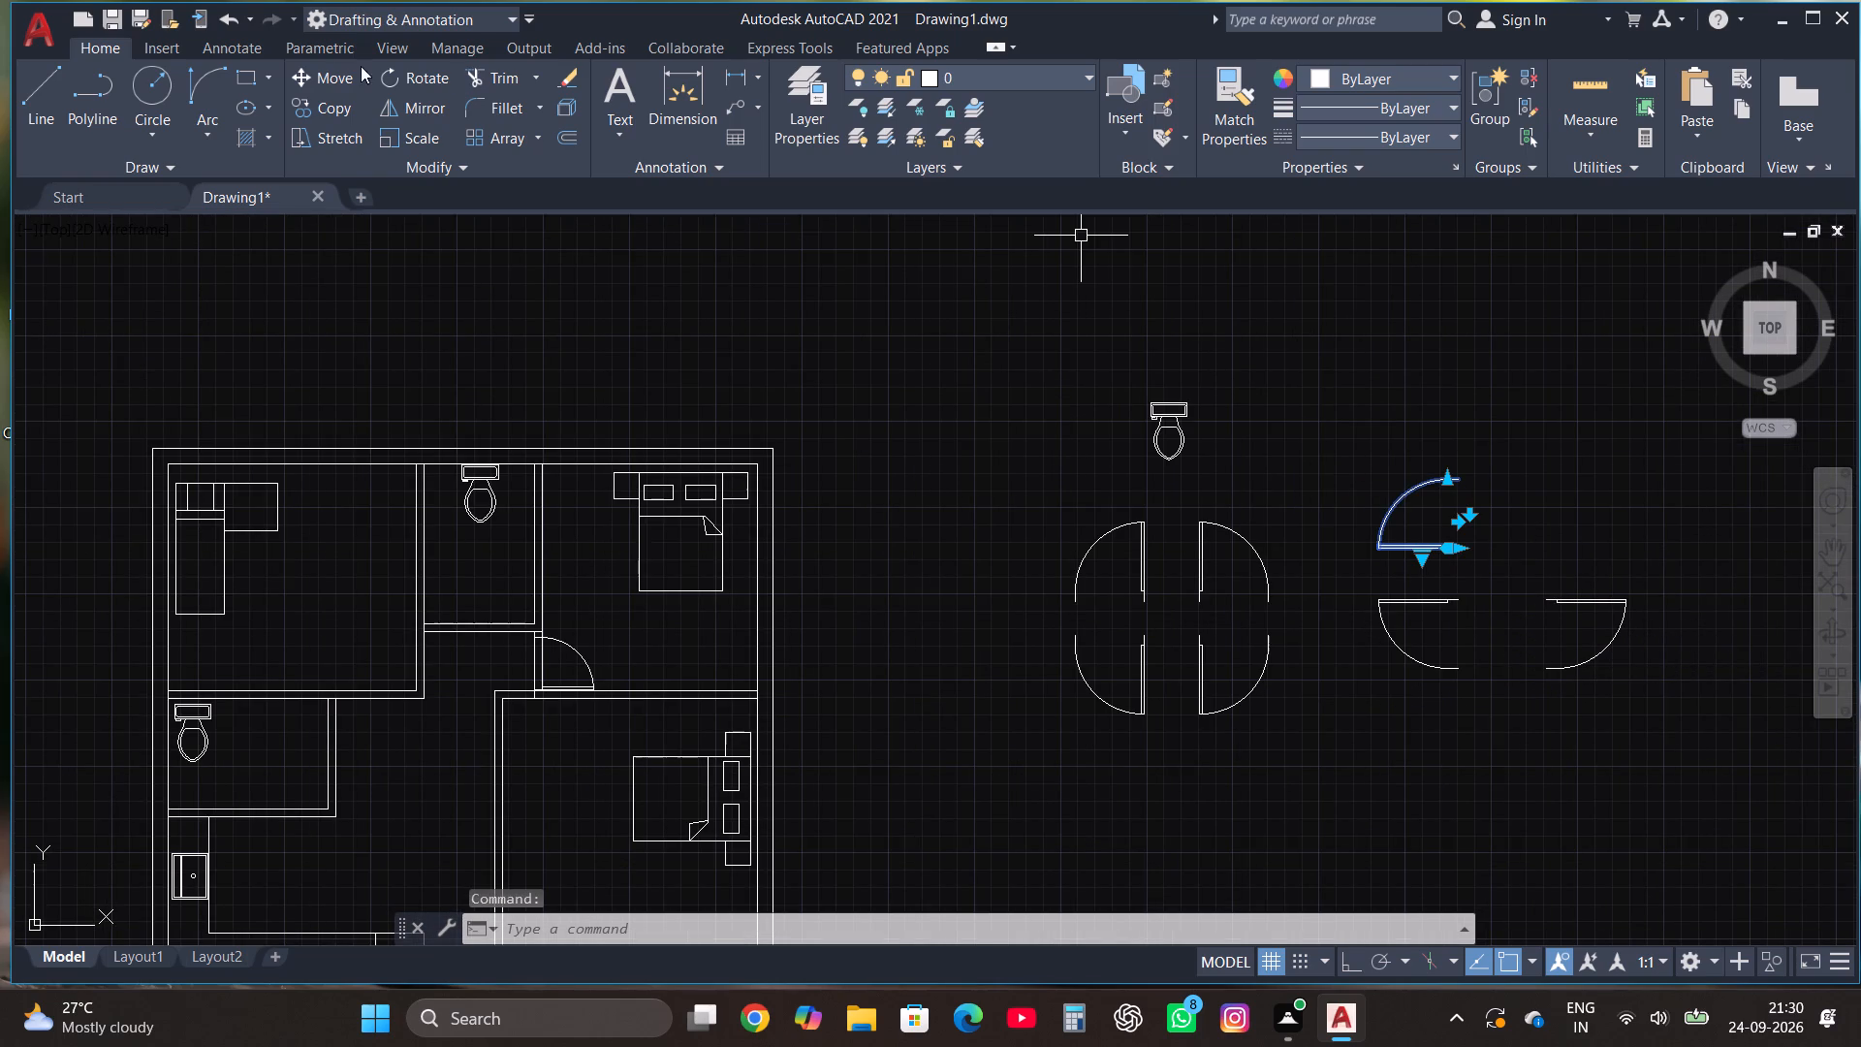
{"action": "left_click", "coordinate": [328, 79]}
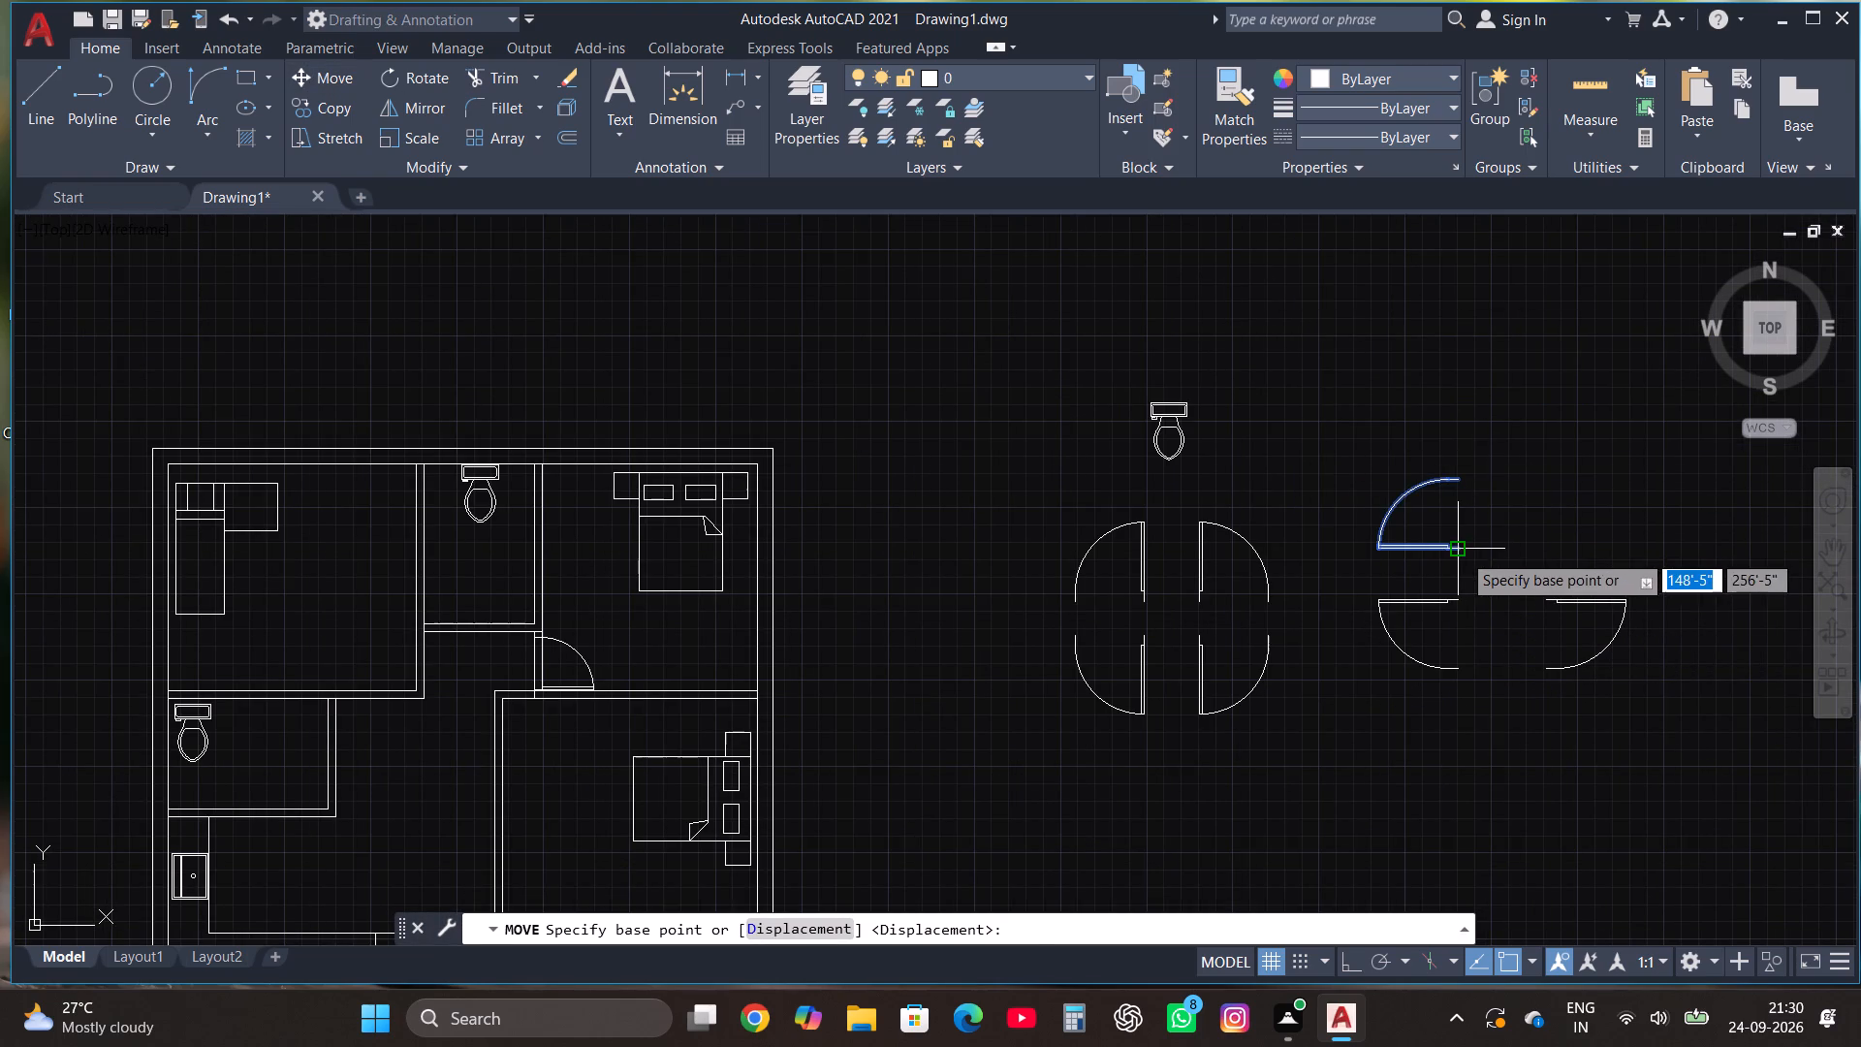
{"action": "left_click", "coordinate": [1462, 553]}
{"action": "scroll", "coordinate": [1191, 630], "scroll_direction": "down", "scroll_amount": 1}
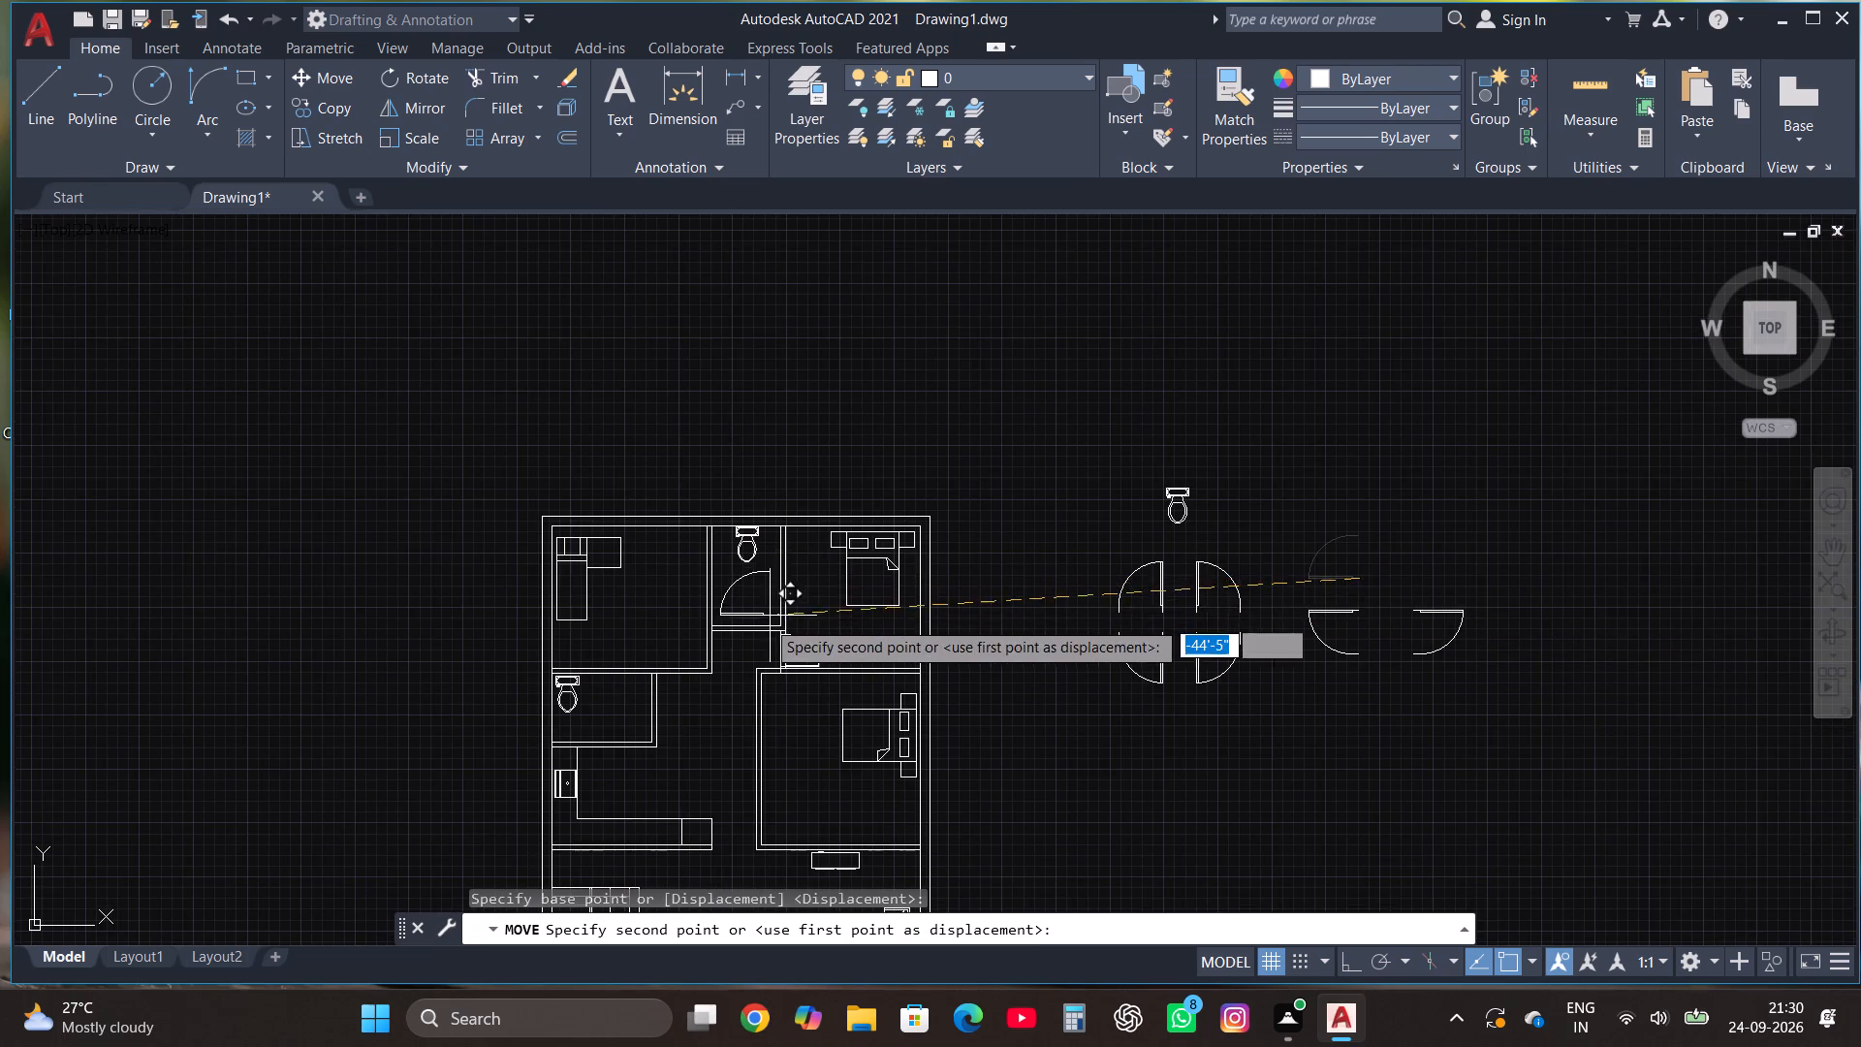
{"action": "scroll", "coordinate": [764, 622], "scroll_direction": "up", "scroll_amount": 5}
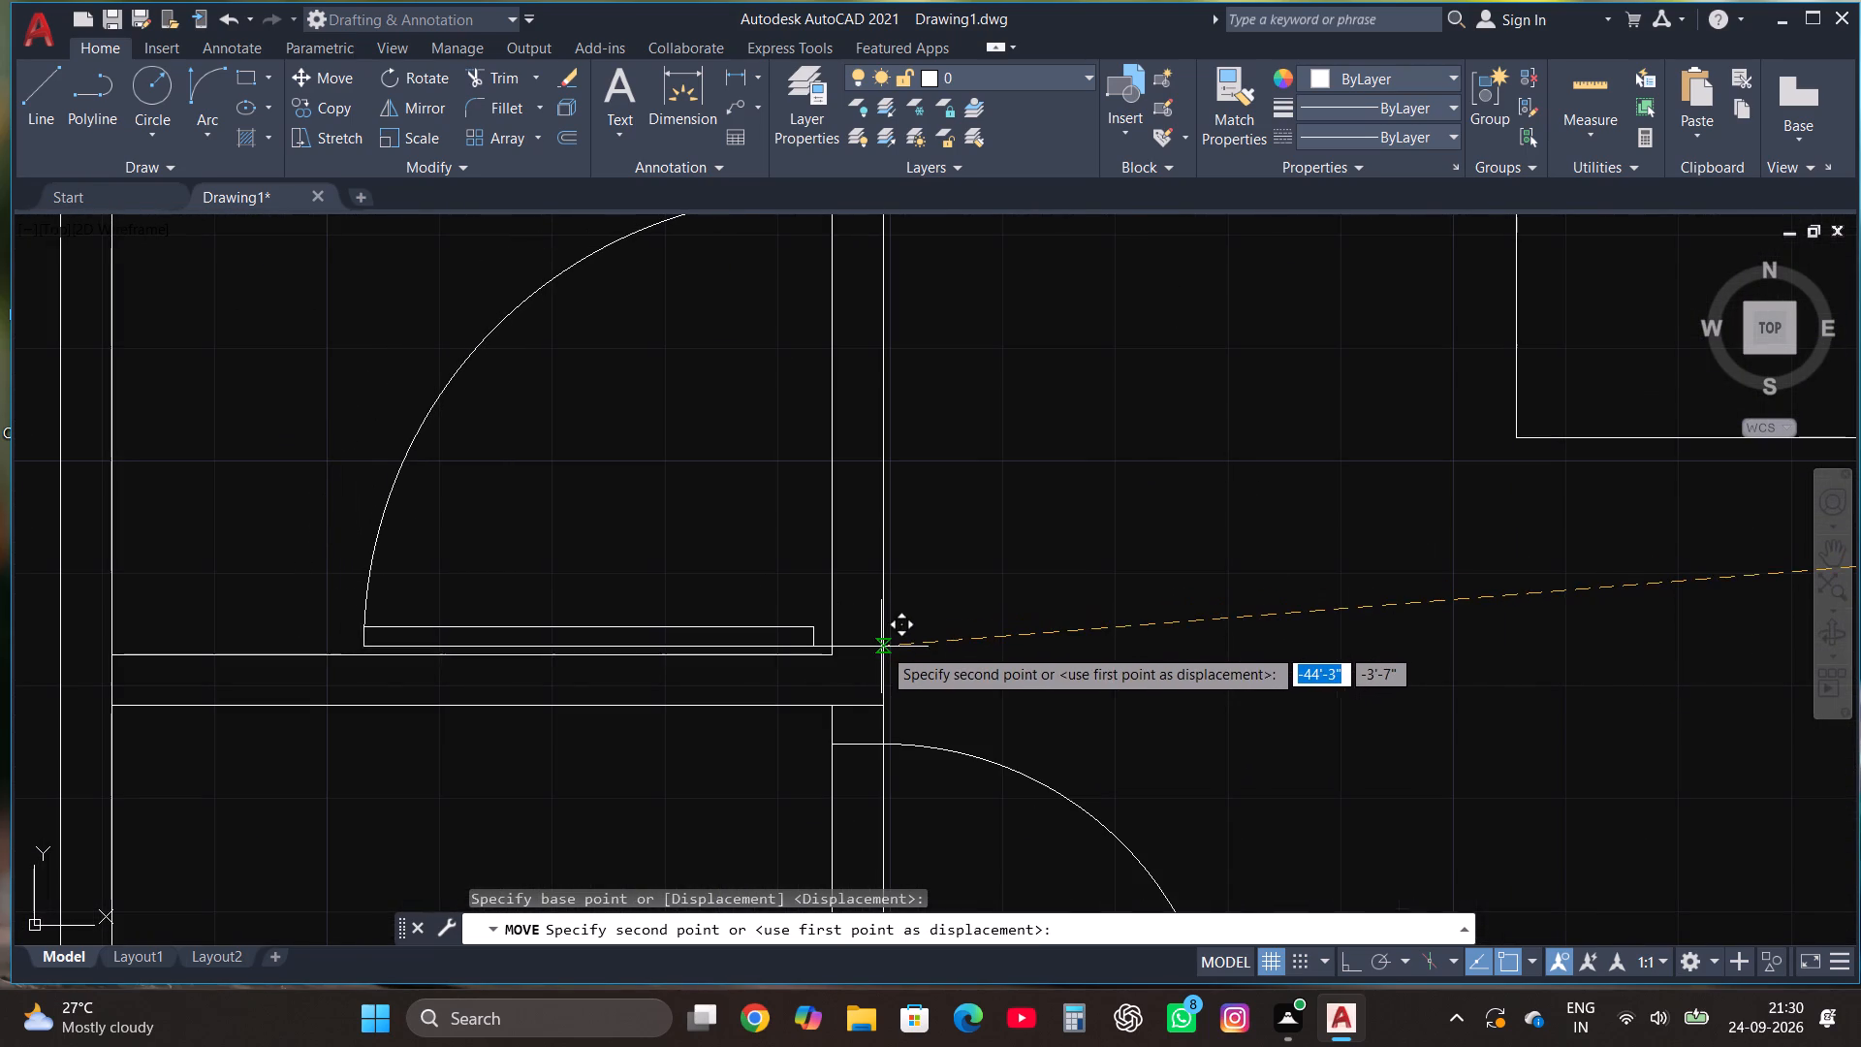
{"action": "left_click", "coordinate": [883, 645]}
Scale down the north toilet's door about its southeast endpoint.
{"action": "scroll", "coordinate": [881, 643], "scroll_direction": "down", "scroll_amount": 1}
{"action": "left_click", "coordinate": [788, 643]}
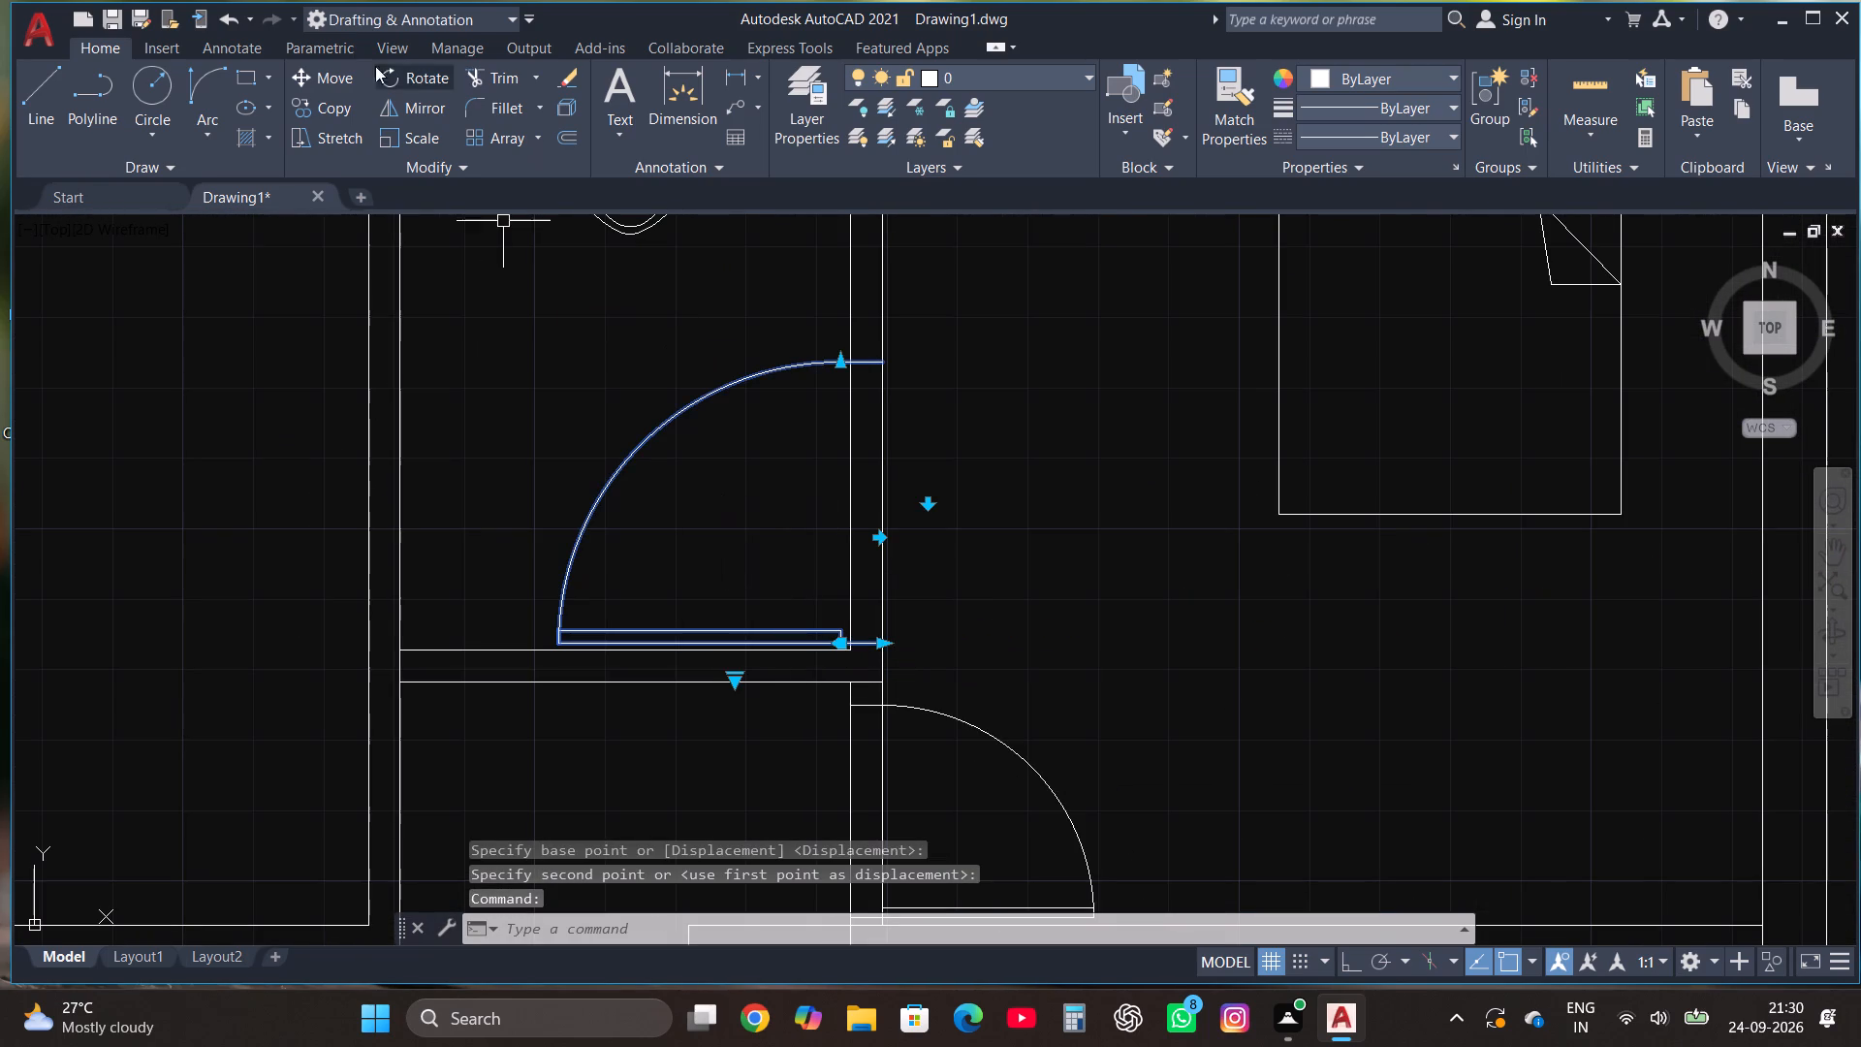
{"action": "left_click", "coordinate": [424, 141]}
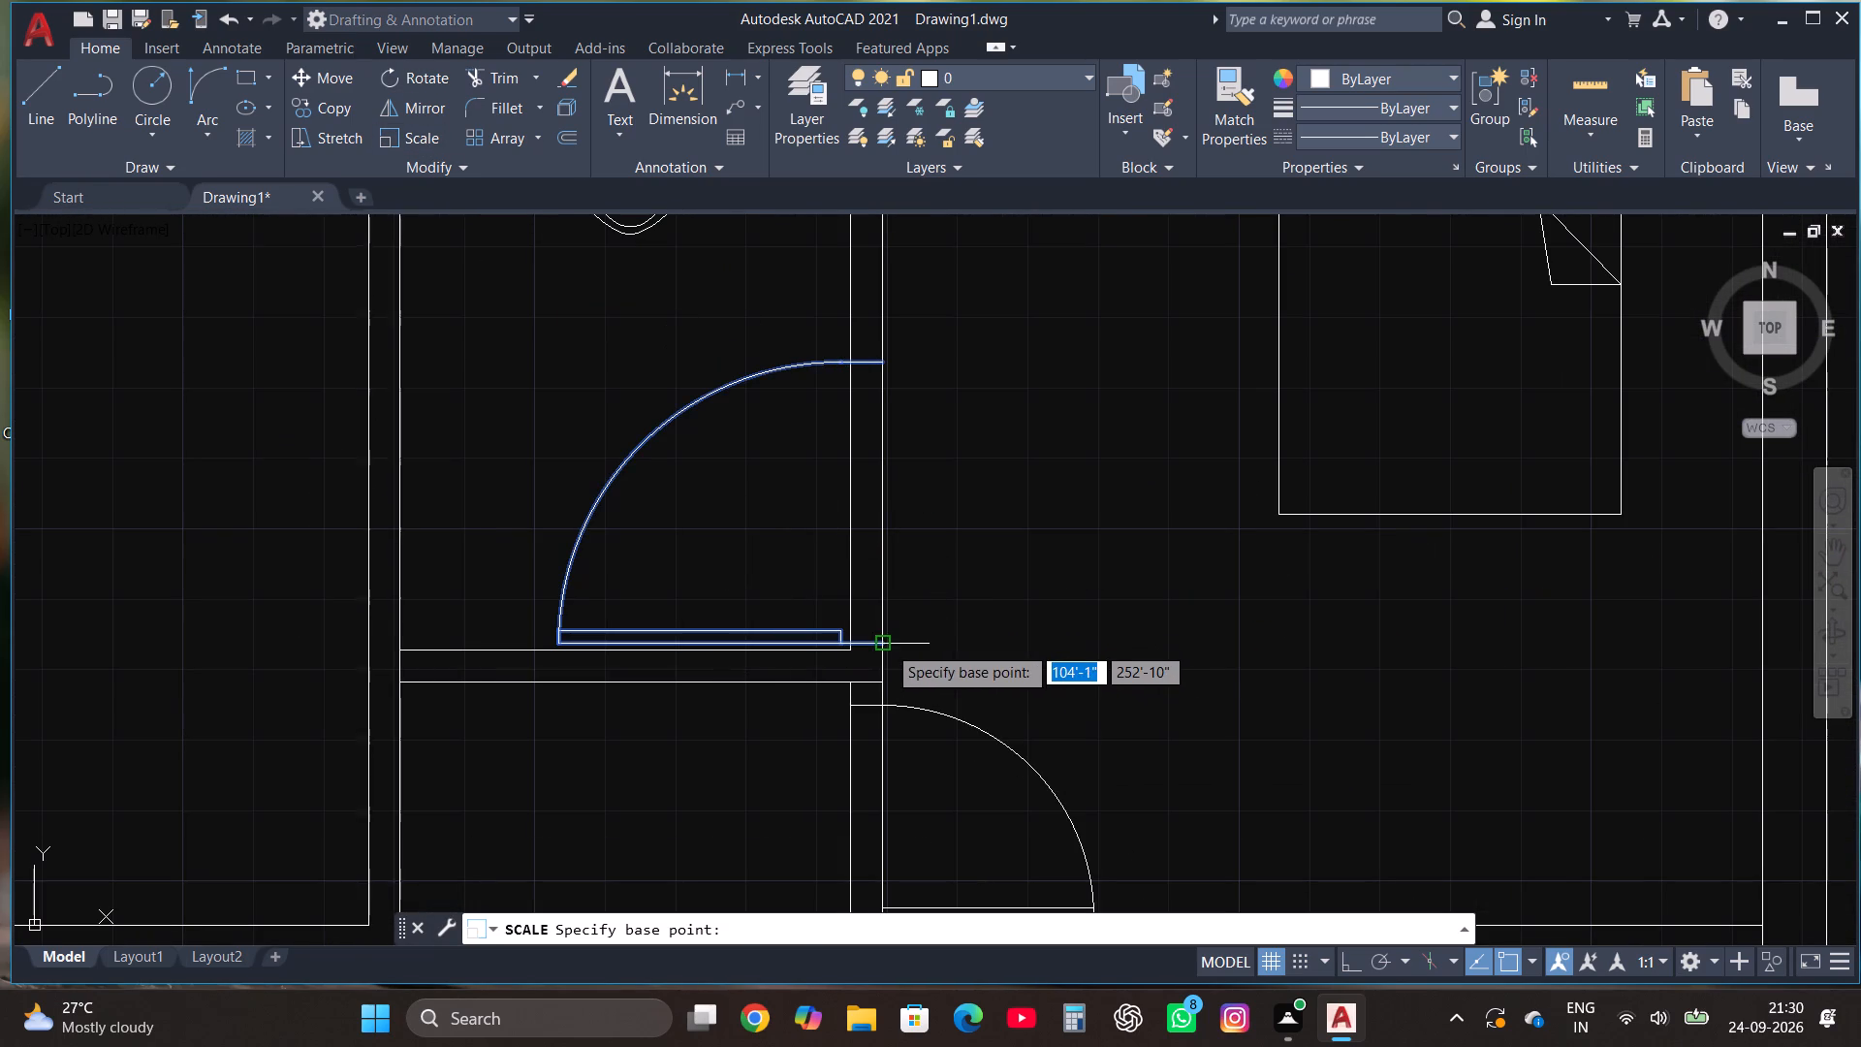
{"action": "left_click", "coordinate": [883, 645]}
{"action": "left_click", "coordinate": [813, 573]}
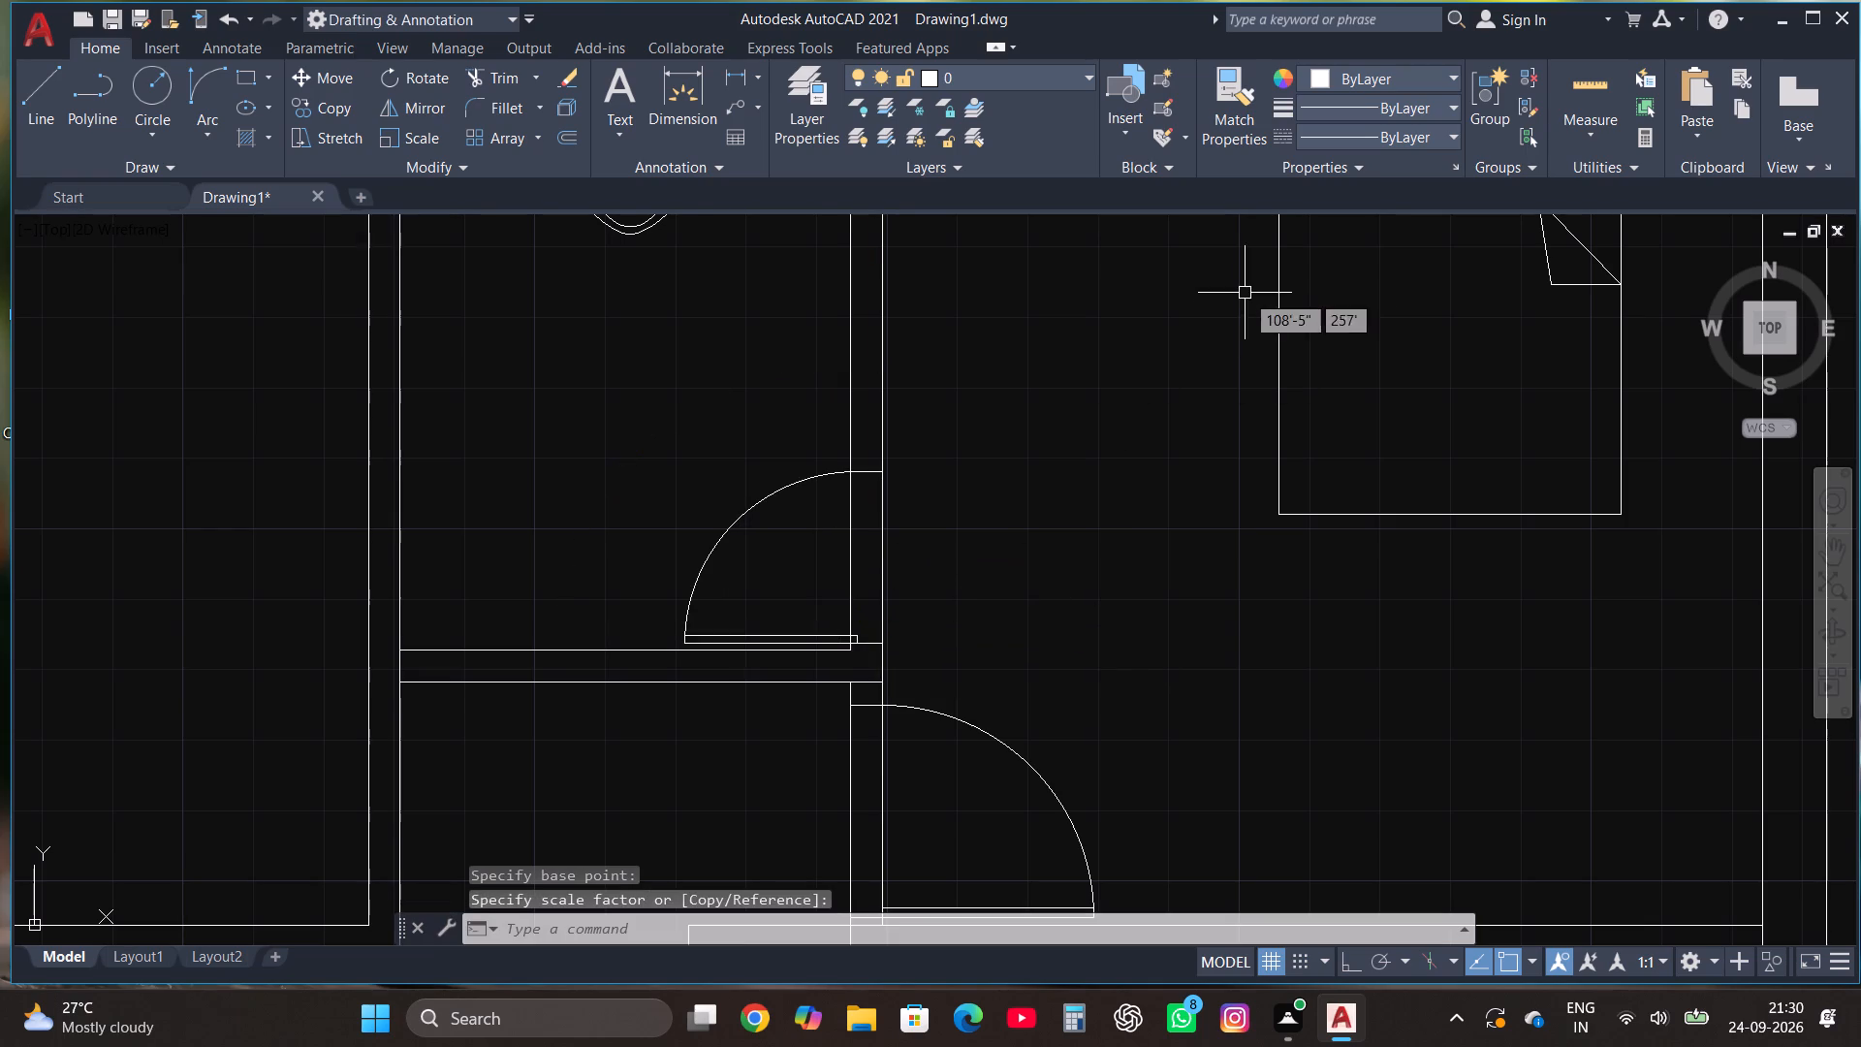
With Ortho on, mirror the northeast bedroom door about a vertical line through the corridor, keeping the source door.
{"action": "scroll", "coordinate": [1242, 304], "scroll_direction": "down", "scroll_amount": 1}
{"action": "scroll", "coordinate": [818, 444], "scroll_direction": "down", "scroll_amount": 2}
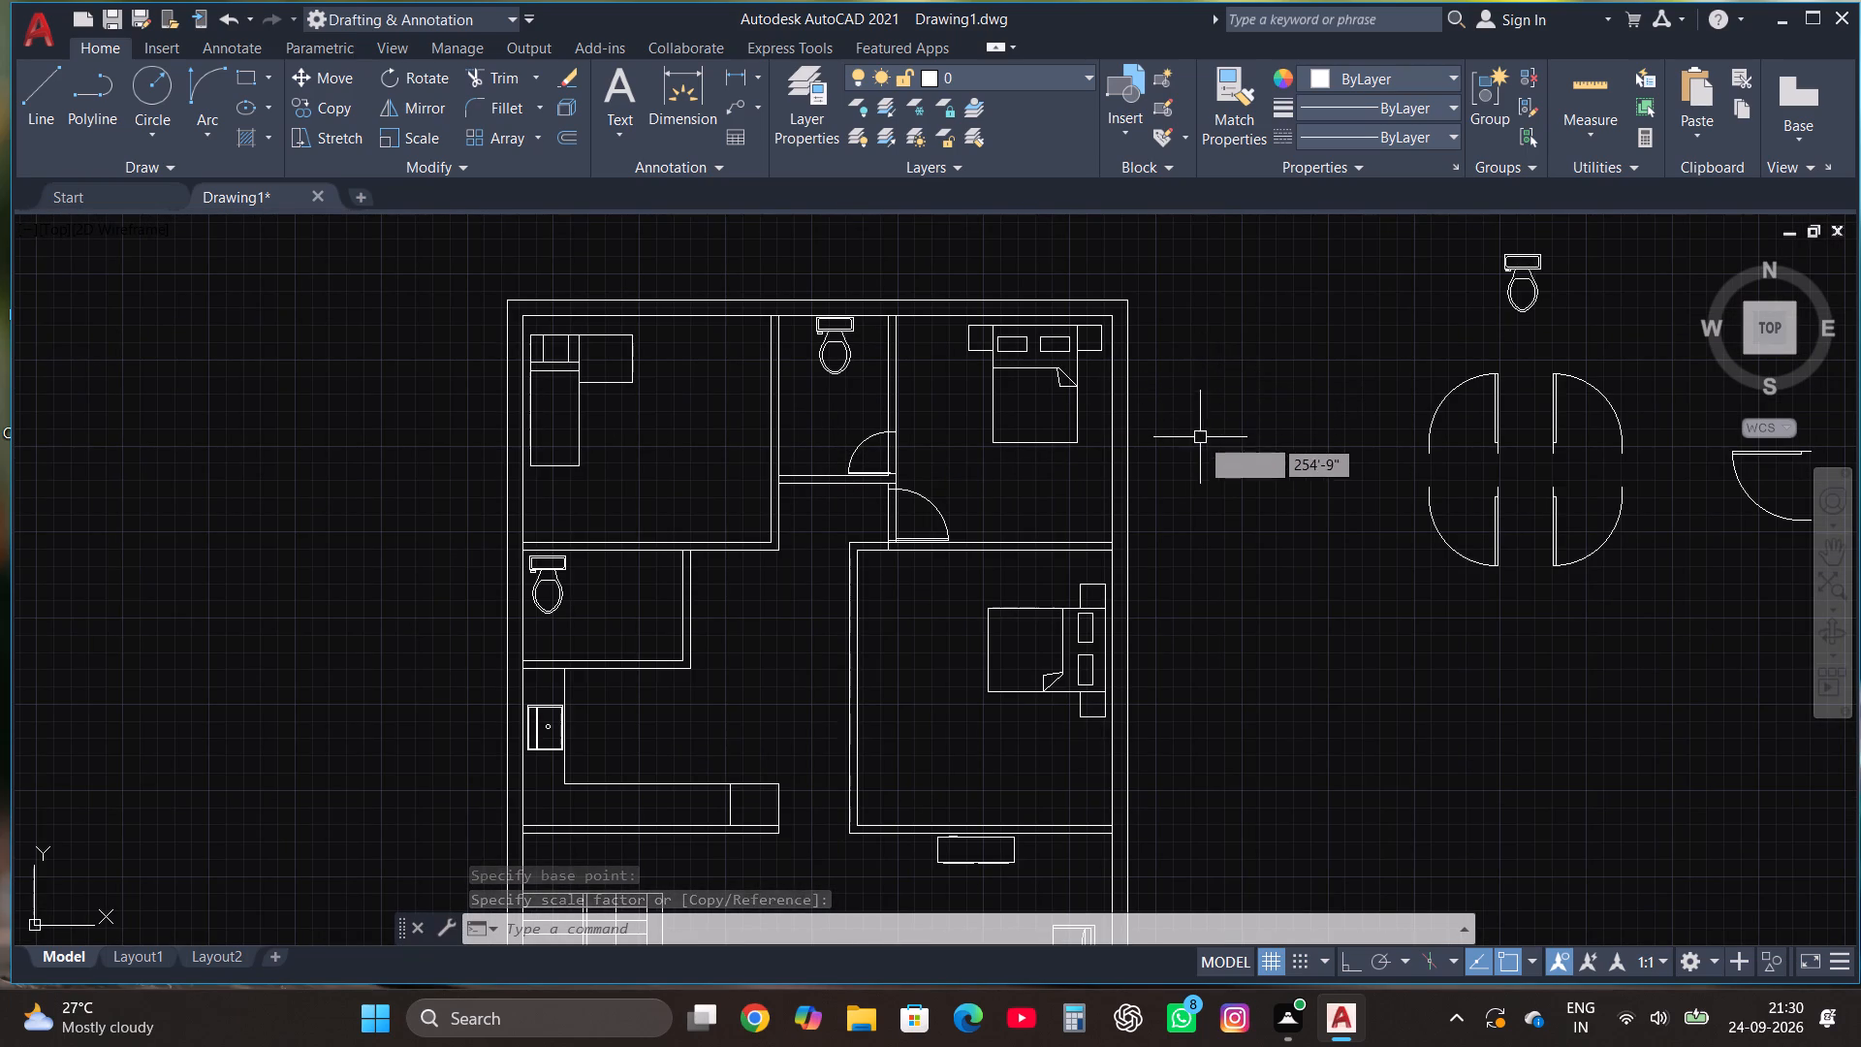
{"action": "scroll", "coordinate": [1131, 536], "scroll_direction": "down", "scroll_amount": 1}
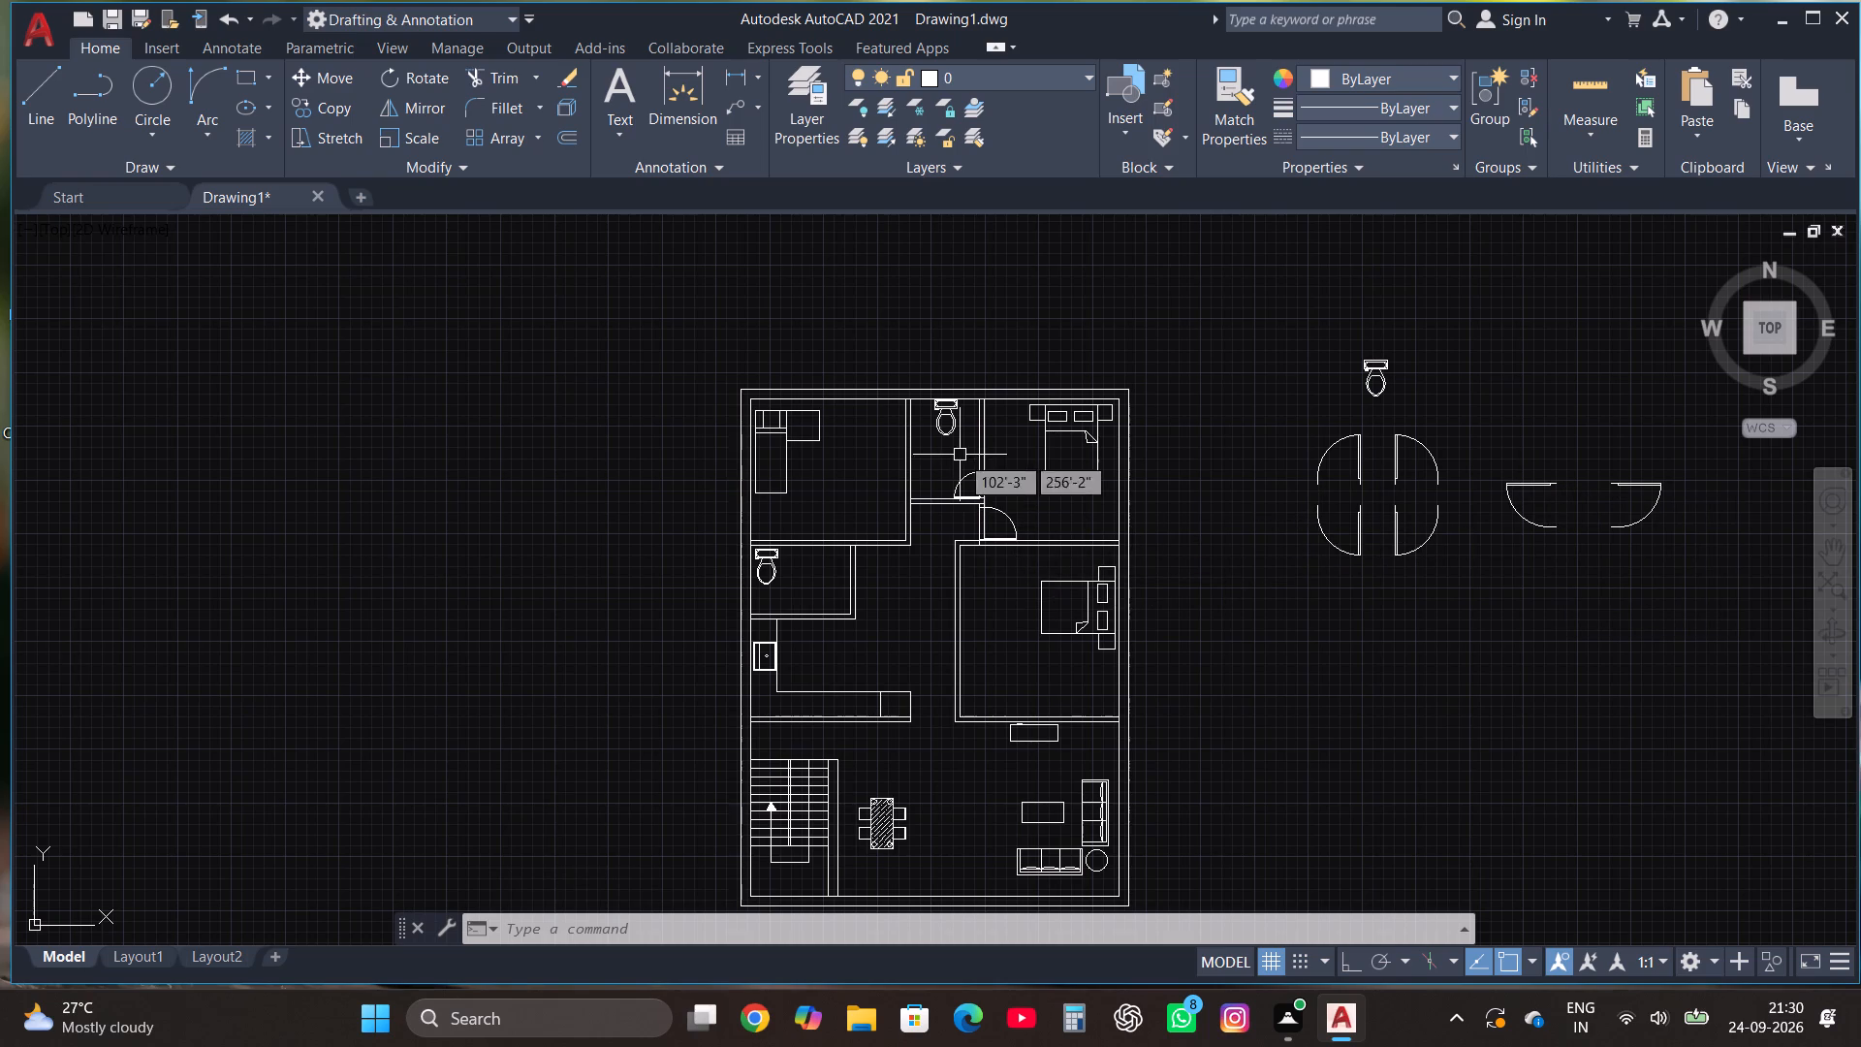
{"action": "scroll", "coordinate": [992, 523], "scroll_direction": "up", "scroll_amount": 3}
{"action": "left_click", "coordinate": [1014, 474]}
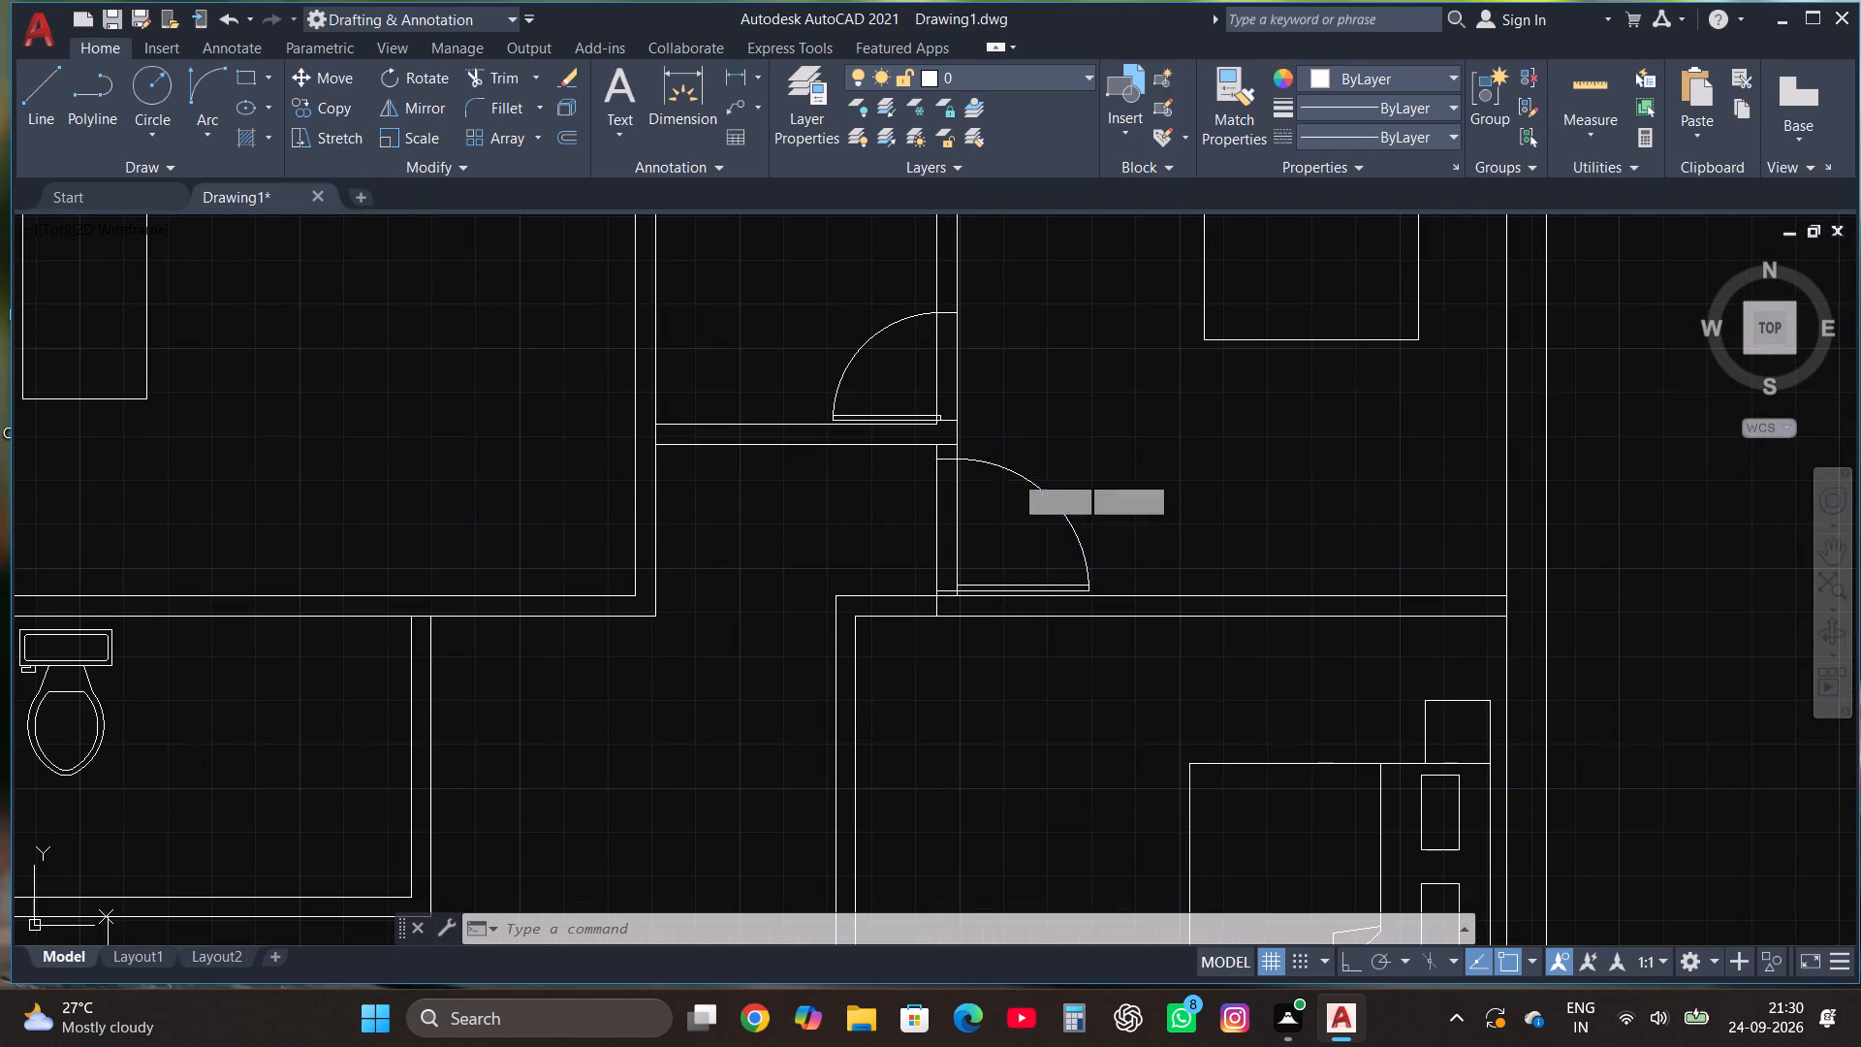
{"action": "left_click", "coordinate": [421, 106]}
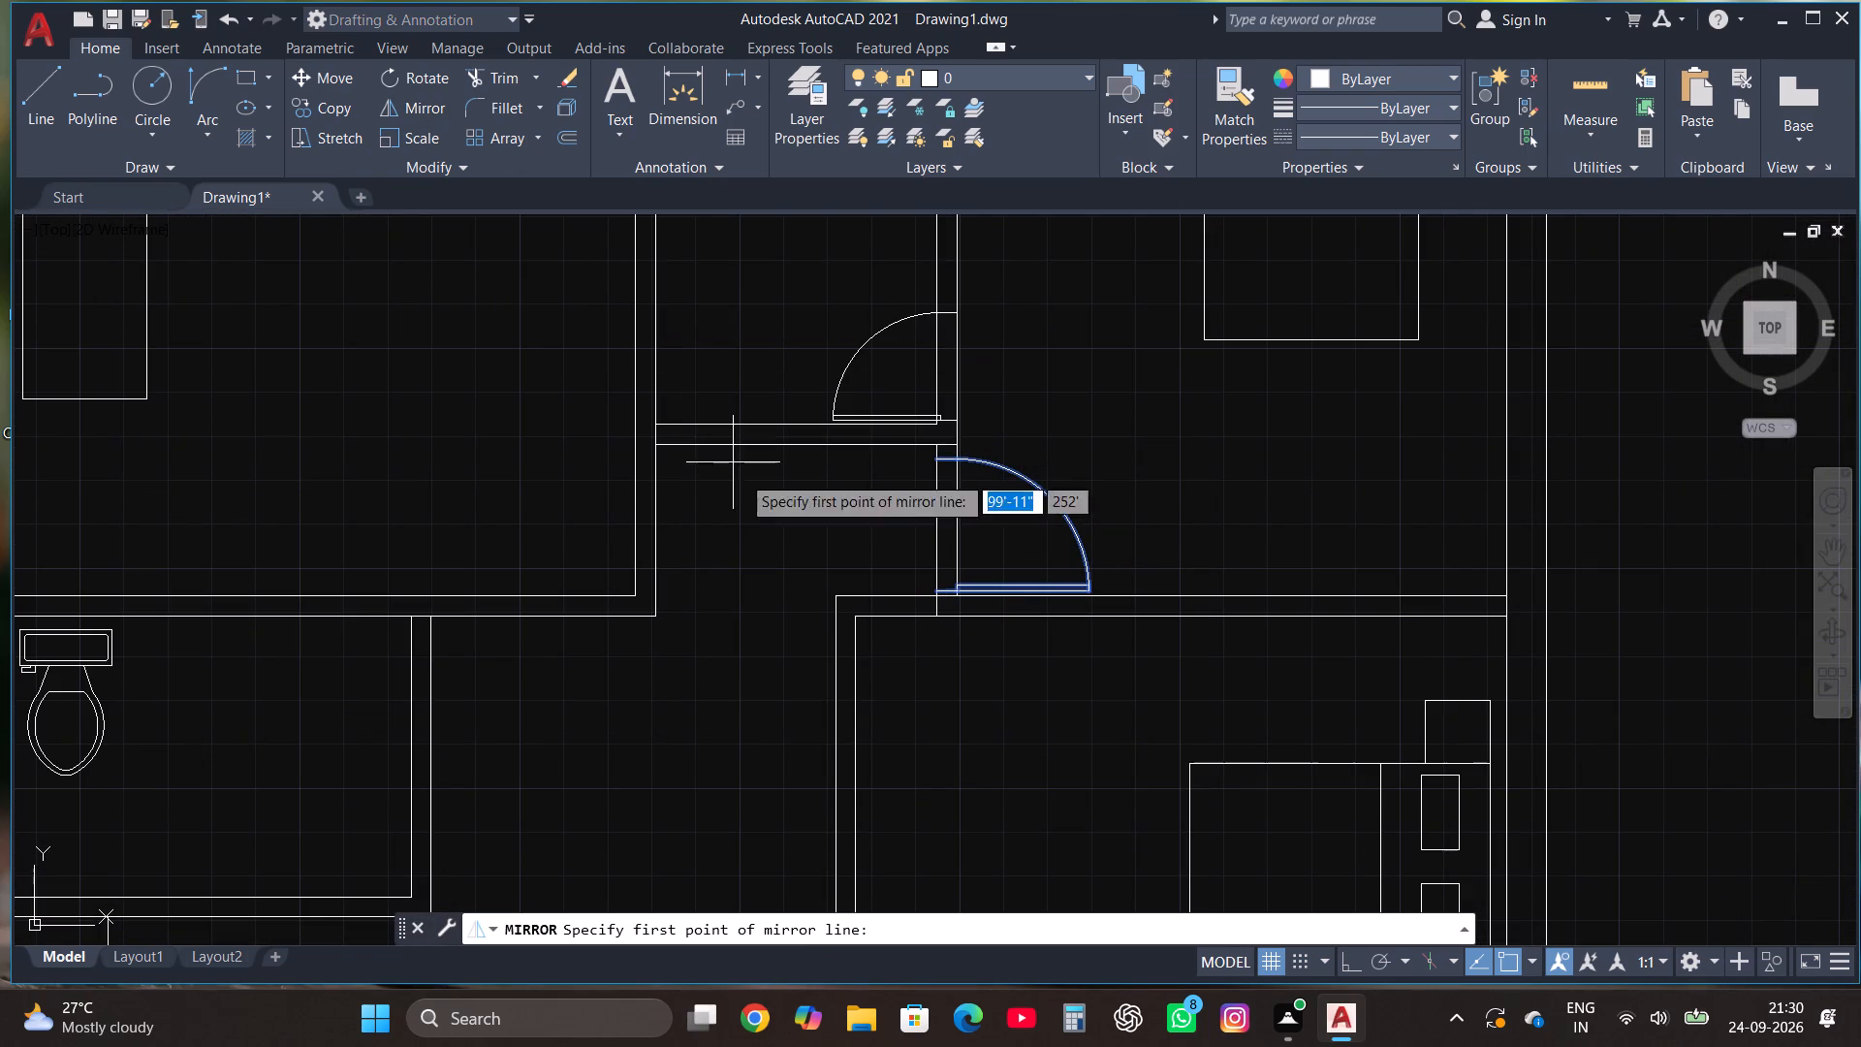
{"action": "left_click", "coordinate": [749, 551]}
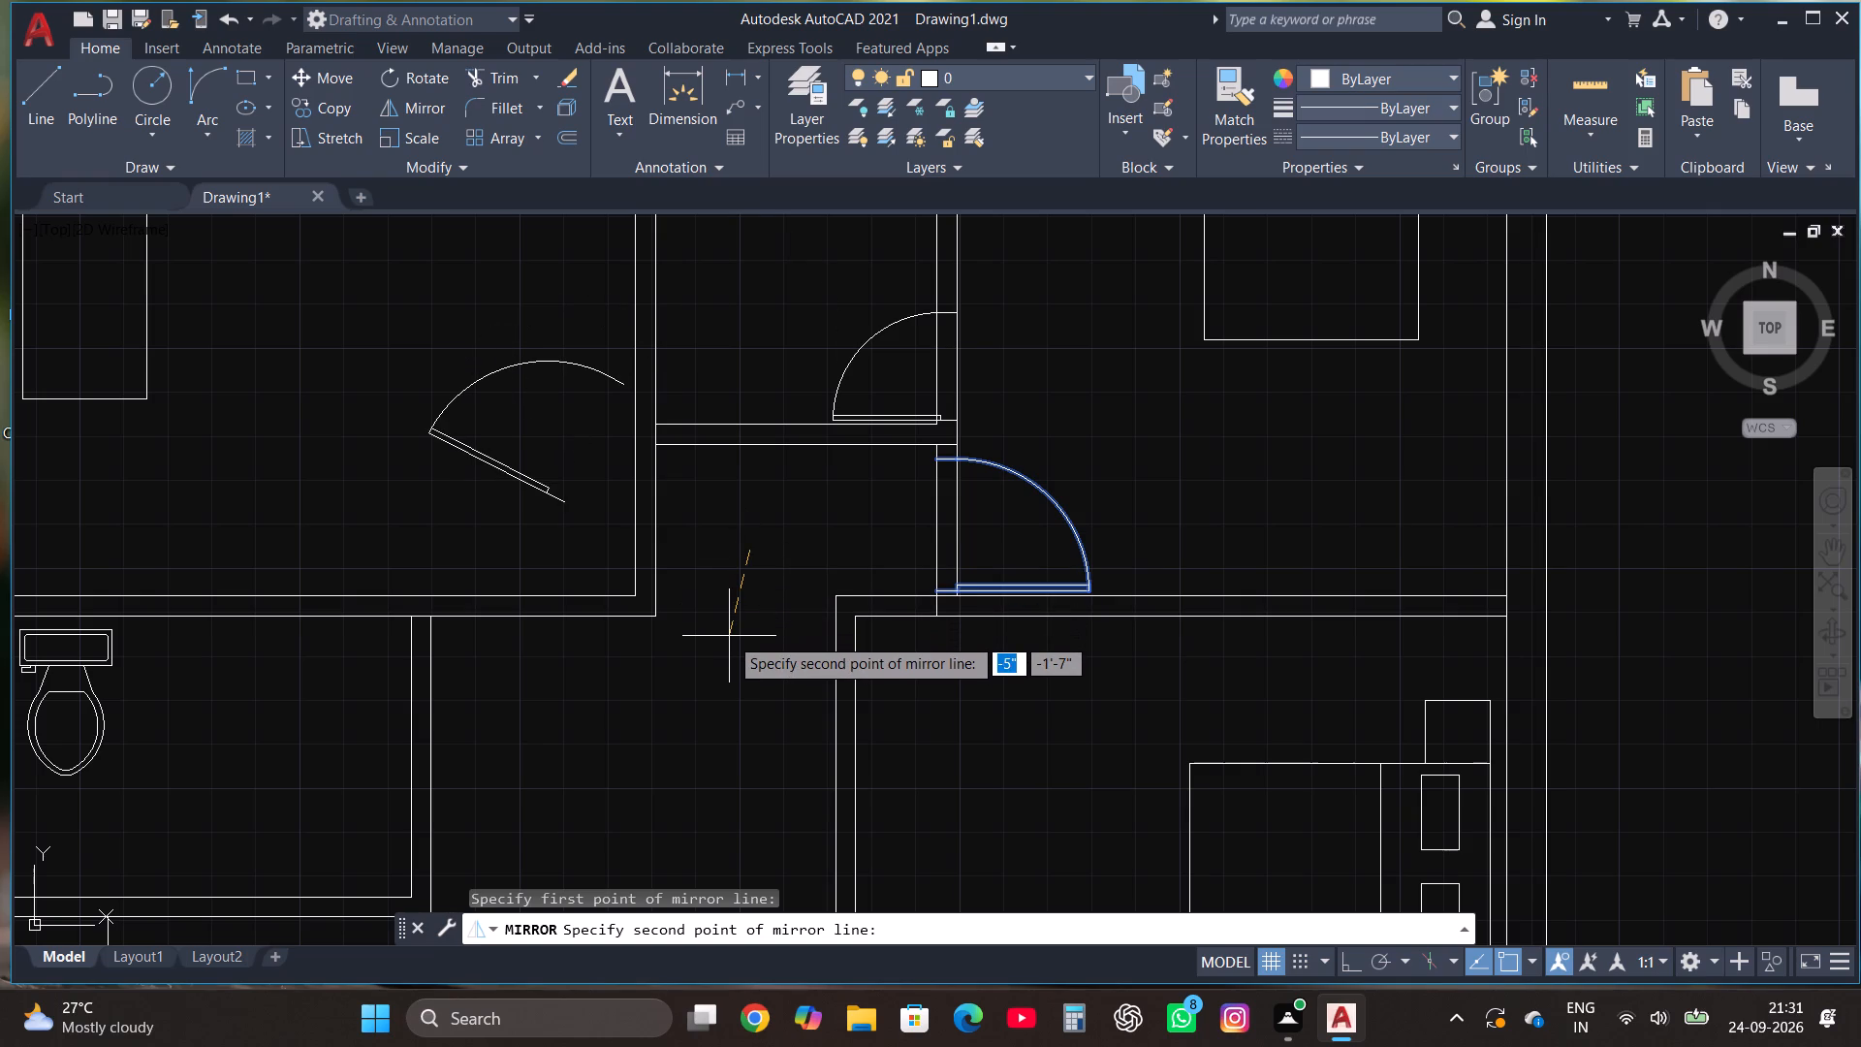
{"action": "key", "text": "F8"}
{"action": "left_click", "coordinate": [729, 635]}
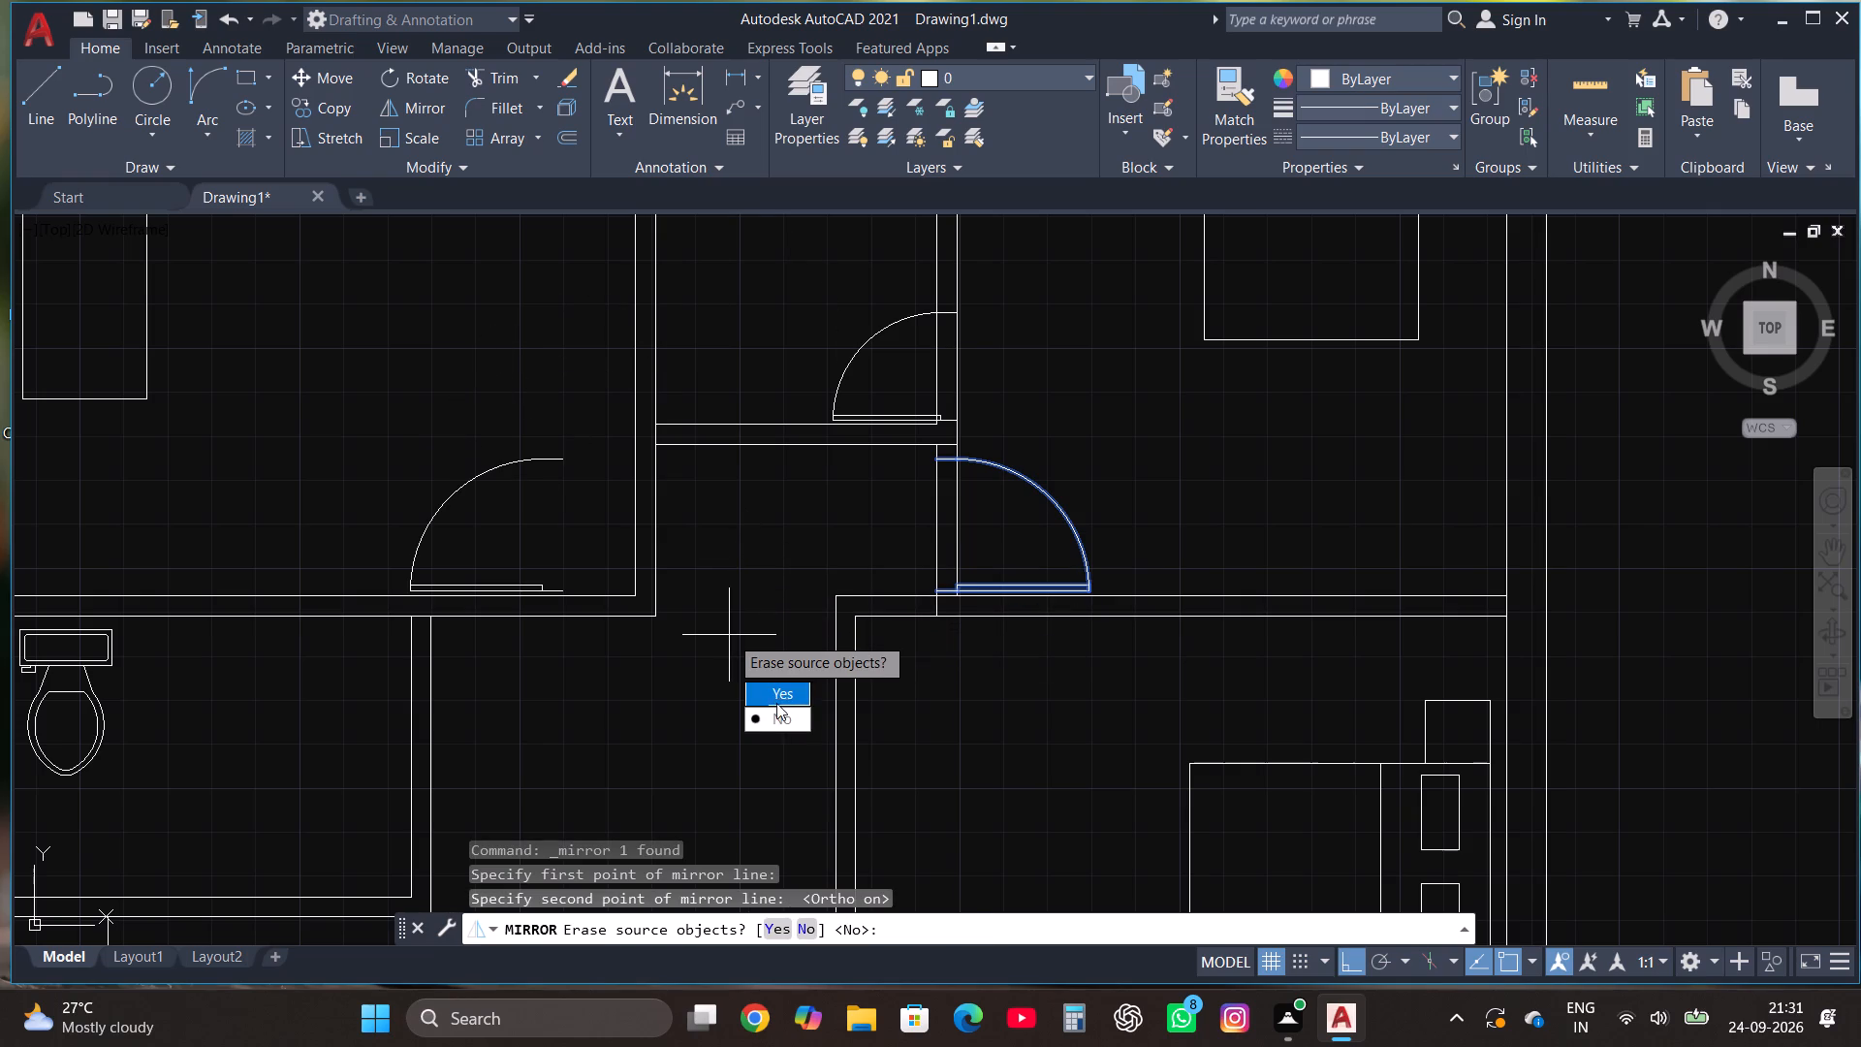
{"action": "left_click_drag", "start_coordinate": [779, 716], "coordinate": [729, 635]}
Turn Ortho off and move the mirrored door by its southeast endpoint onto the northwest bedroom's east wall, just above the room's southeast corner.
{"action": "left_click", "coordinate": [495, 506]}
{"action": "left_click", "coordinate": [457, 440]}
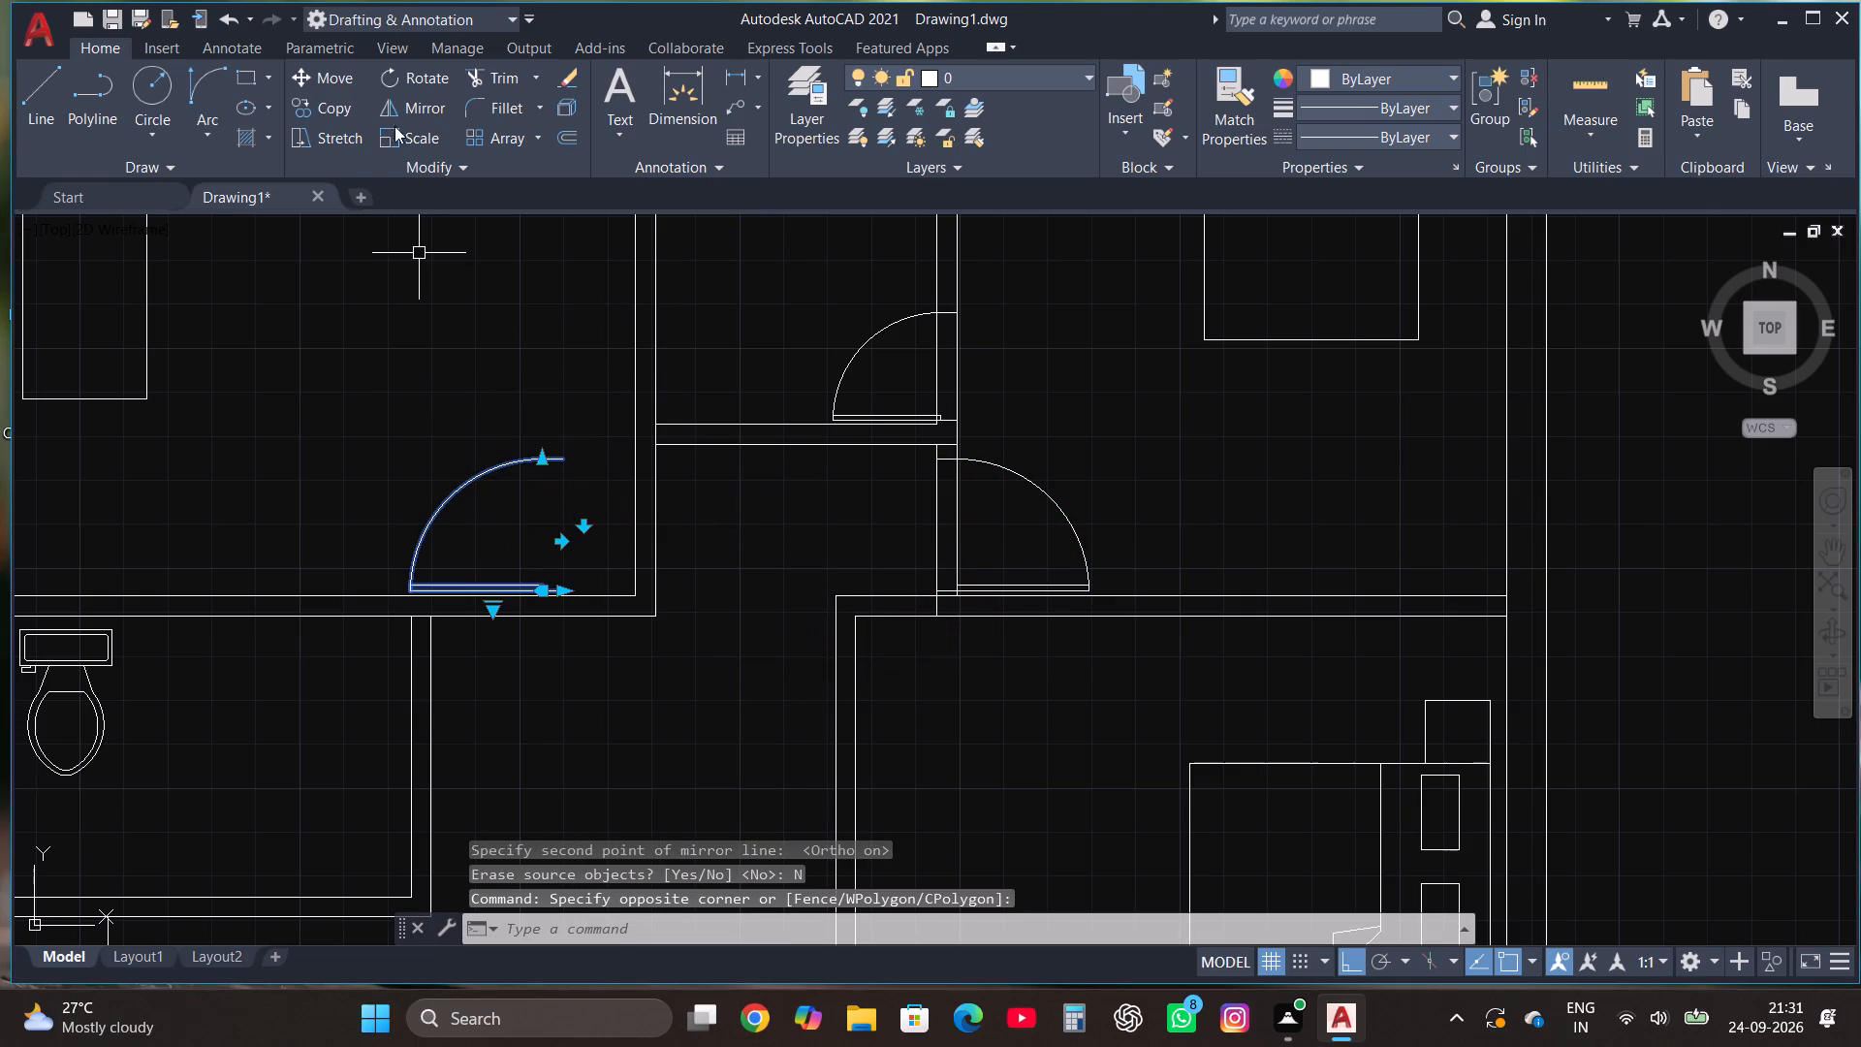
{"action": "left_click", "coordinate": [329, 76]}
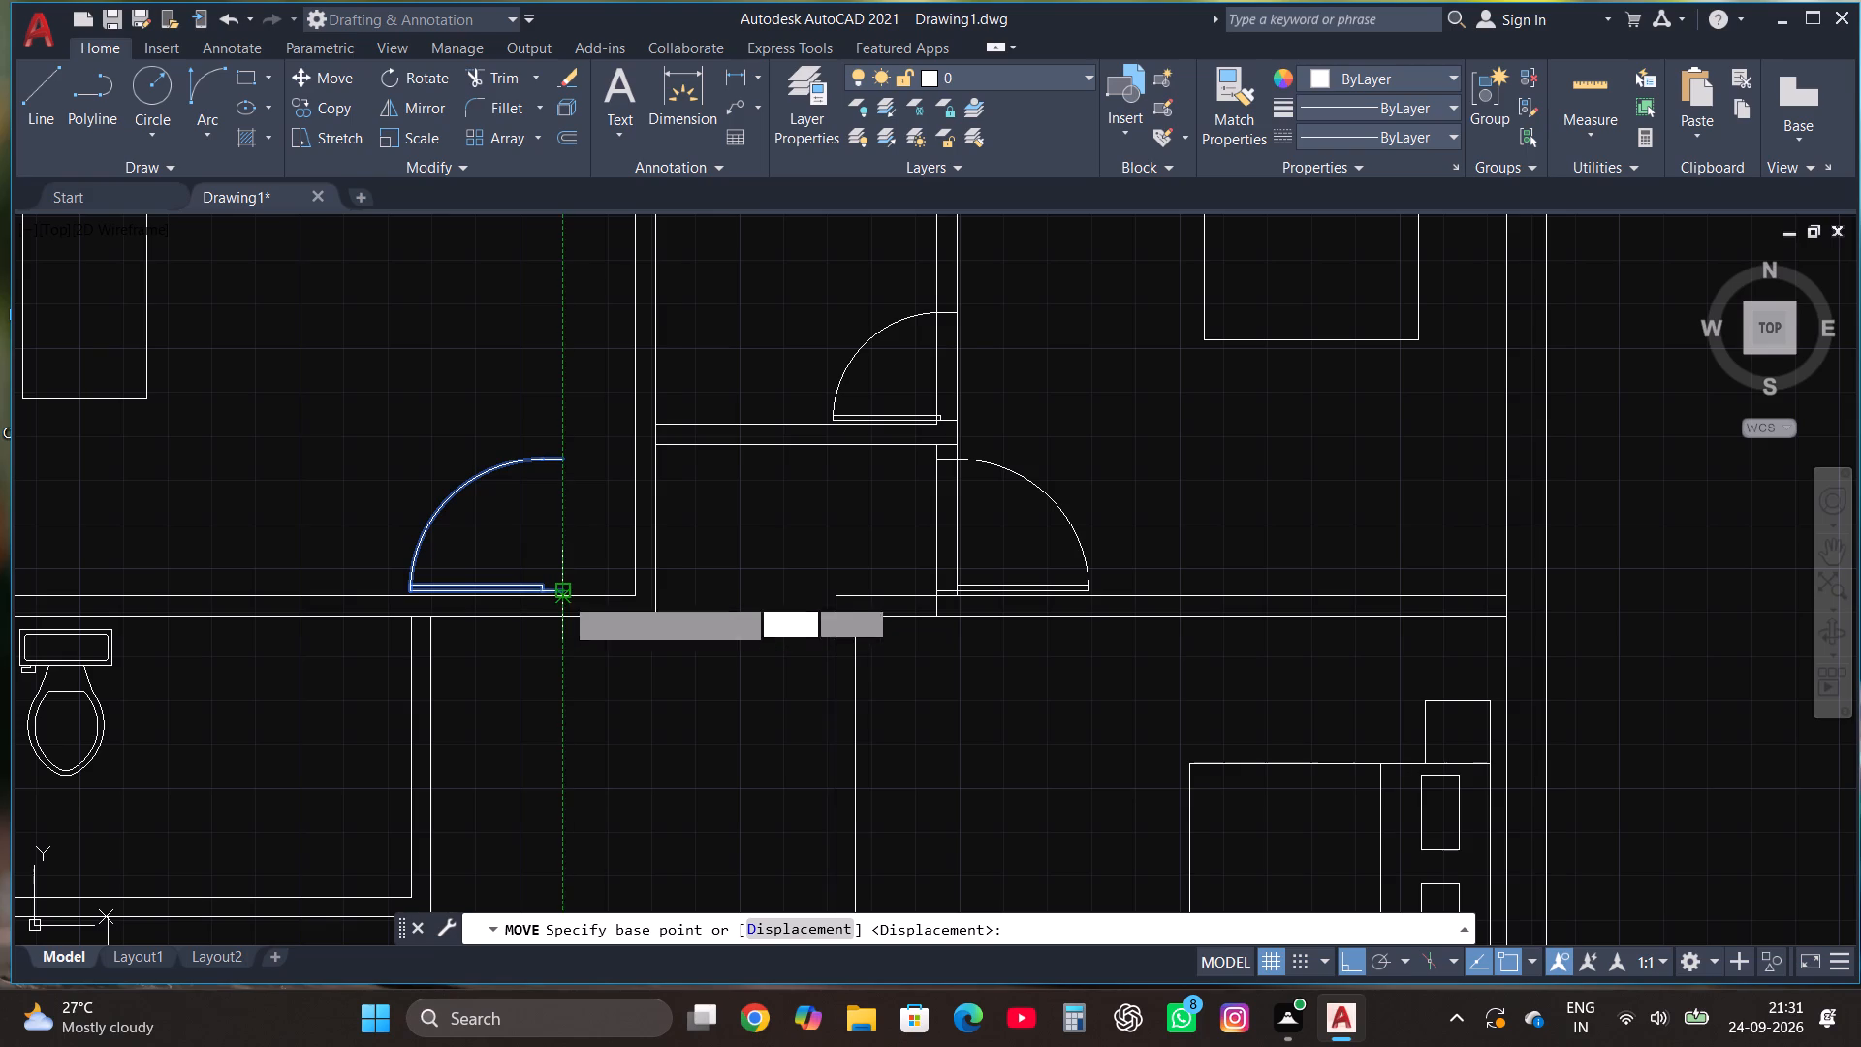
{"action": "left_click", "coordinate": [561, 586]}
{"action": "scroll", "coordinate": [654, 587], "scroll_direction": "up", "scroll_amount": 2}
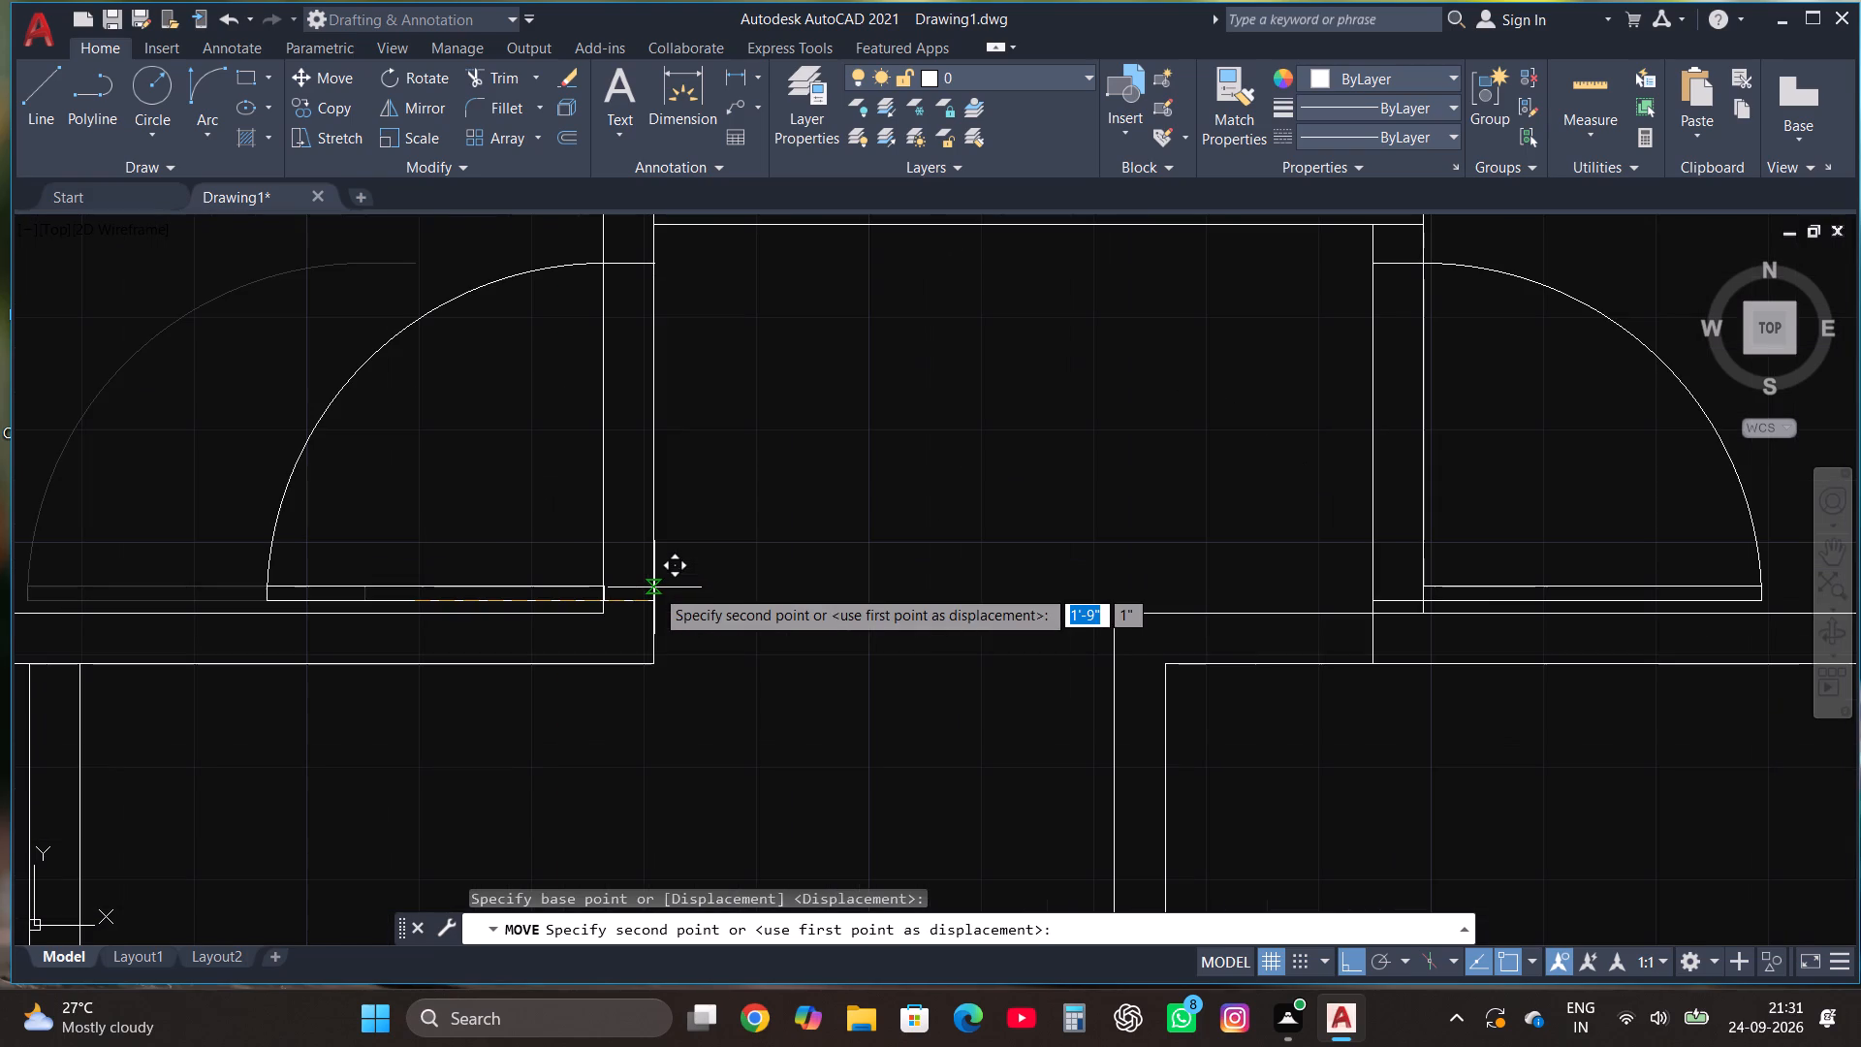
{"action": "key", "text": "F8"}
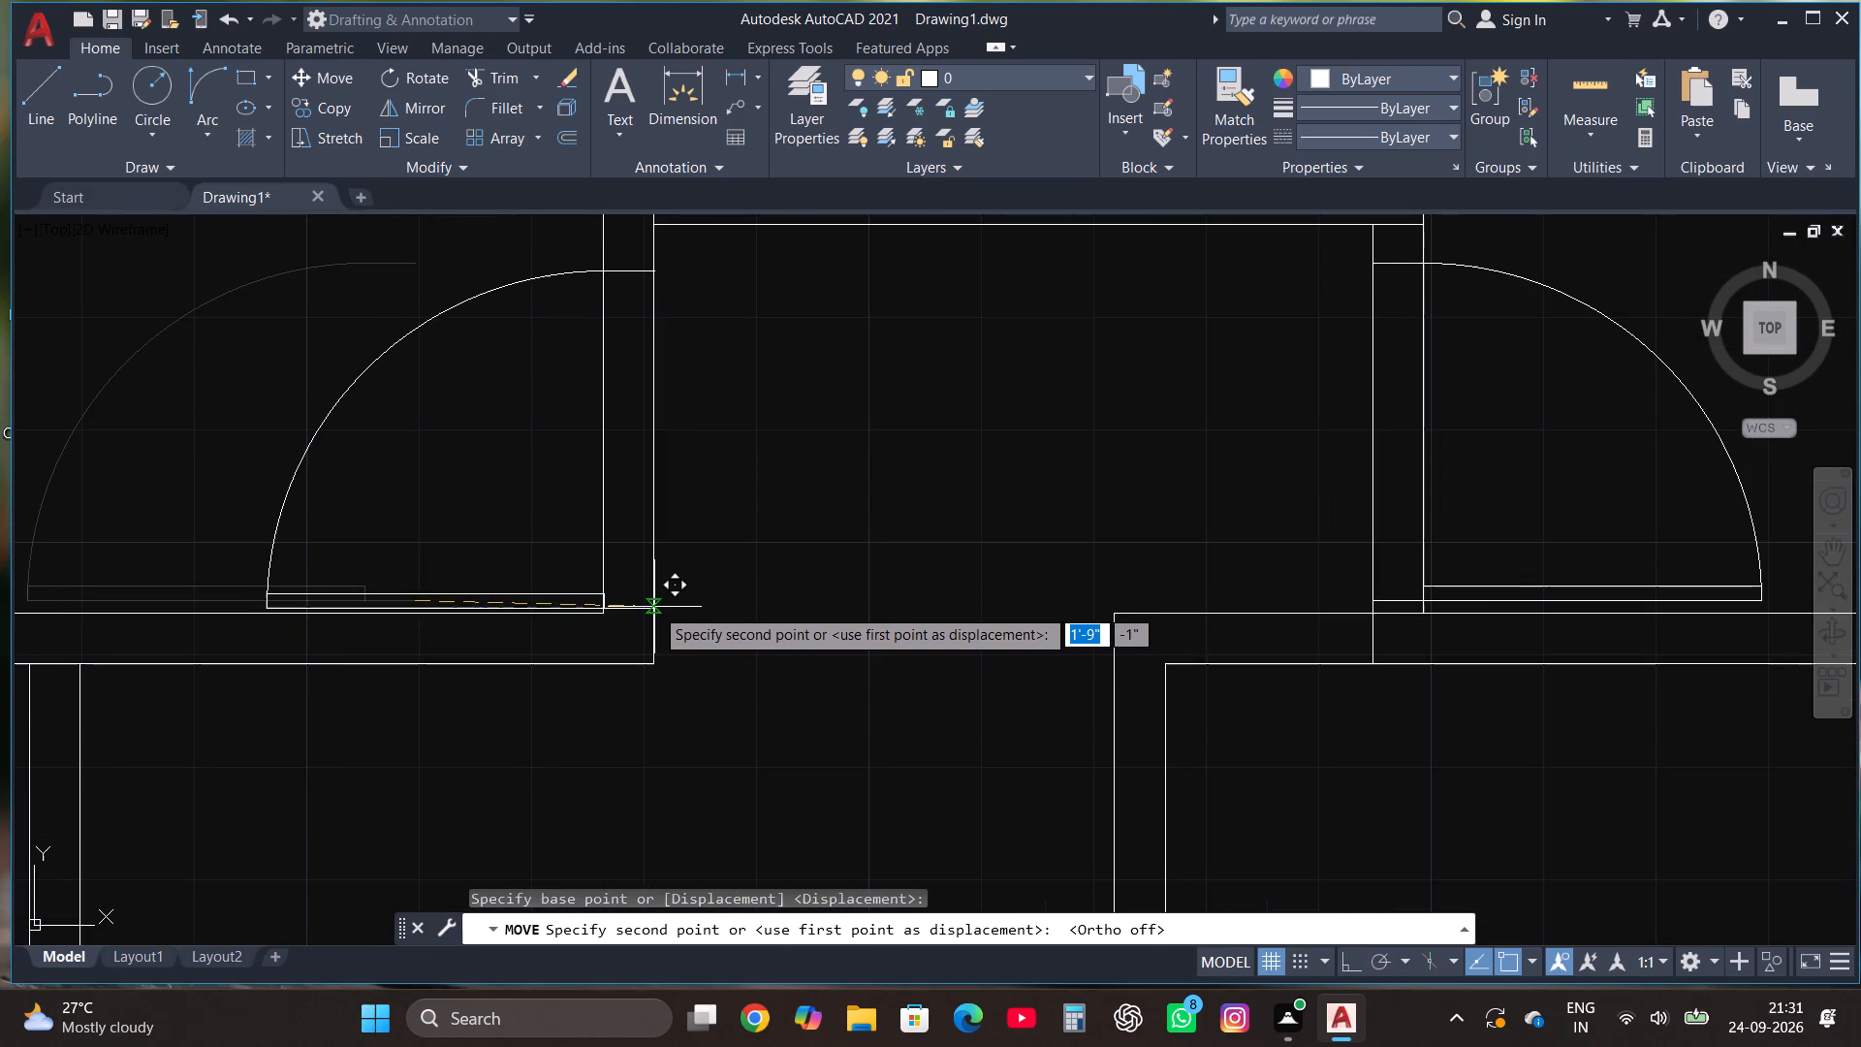
{"action": "left_click", "coordinate": [653, 602]}
Copy the north toilet's door by its southeast endpoint onto the west toilet's east wall, just above the room's southeast corner.
{"action": "scroll", "coordinate": [805, 542], "scroll_direction": "down", "scroll_amount": 1}
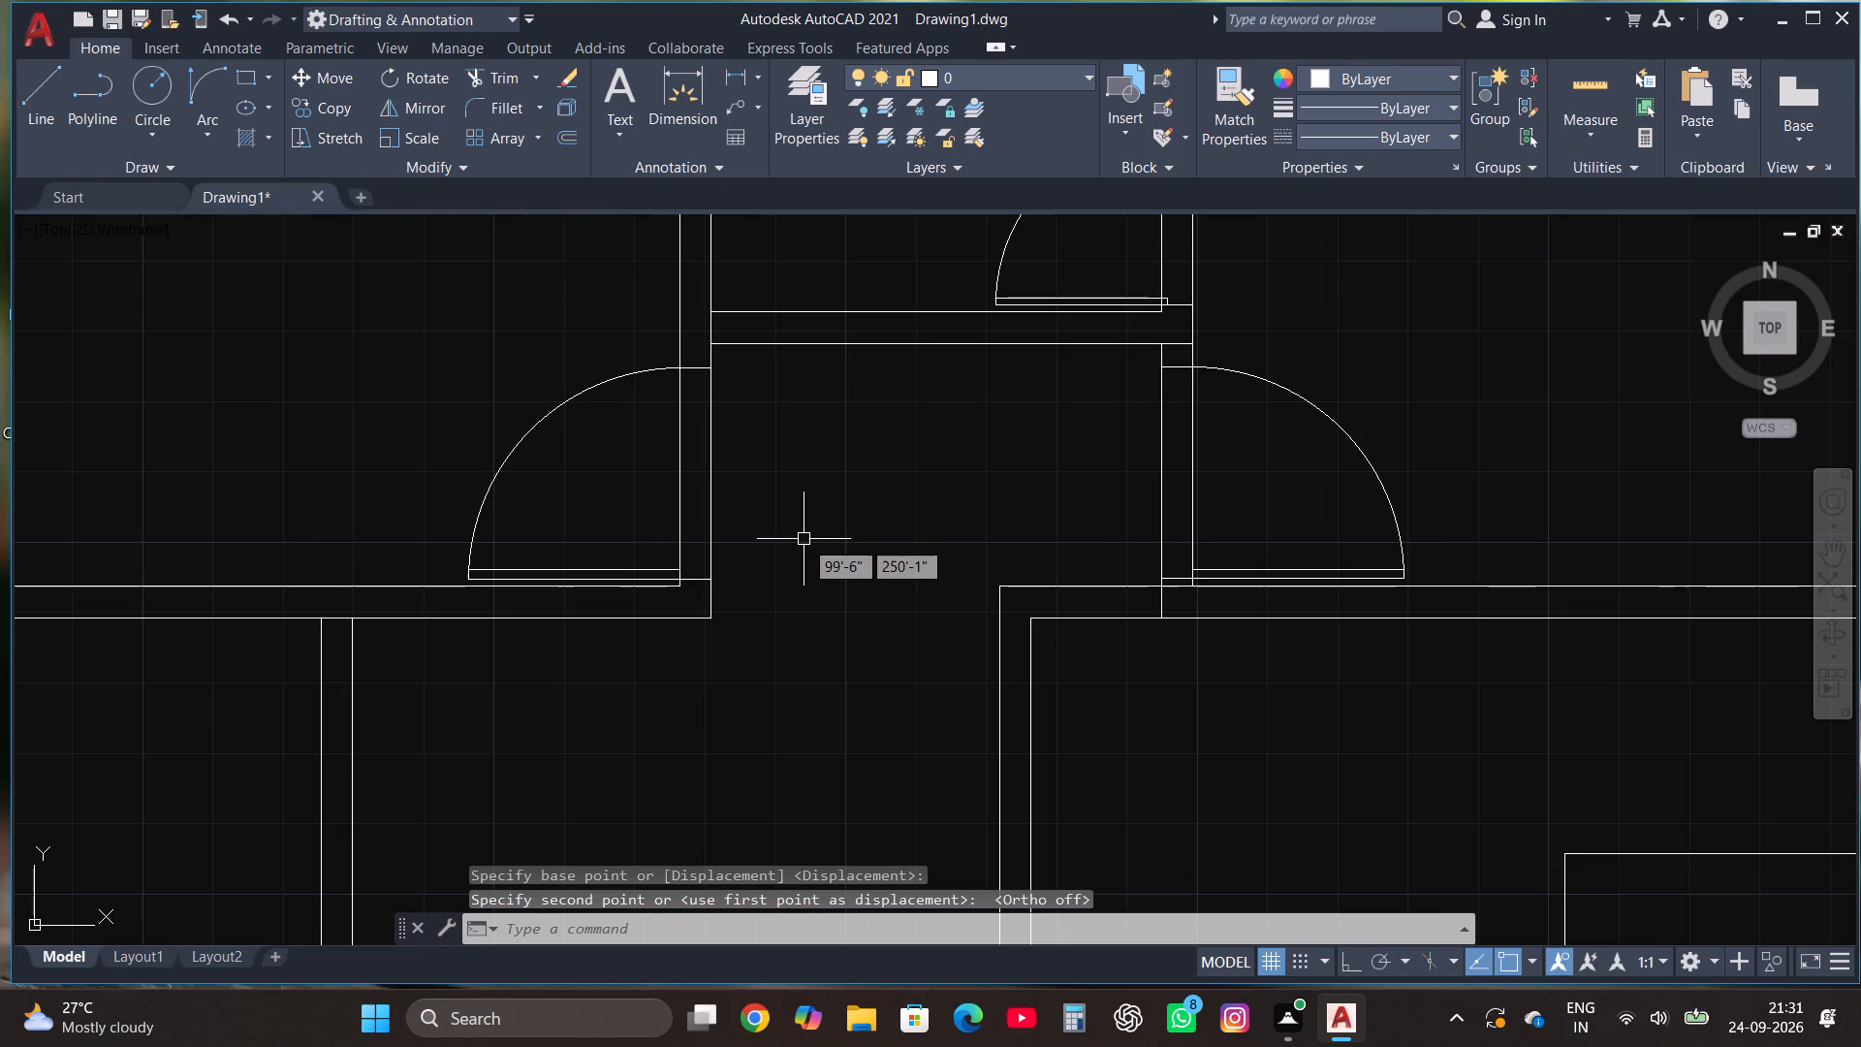
{"action": "scroll", "coordinate": [791, 529], "scroll_direction": "down", "scroll_amount": 2}
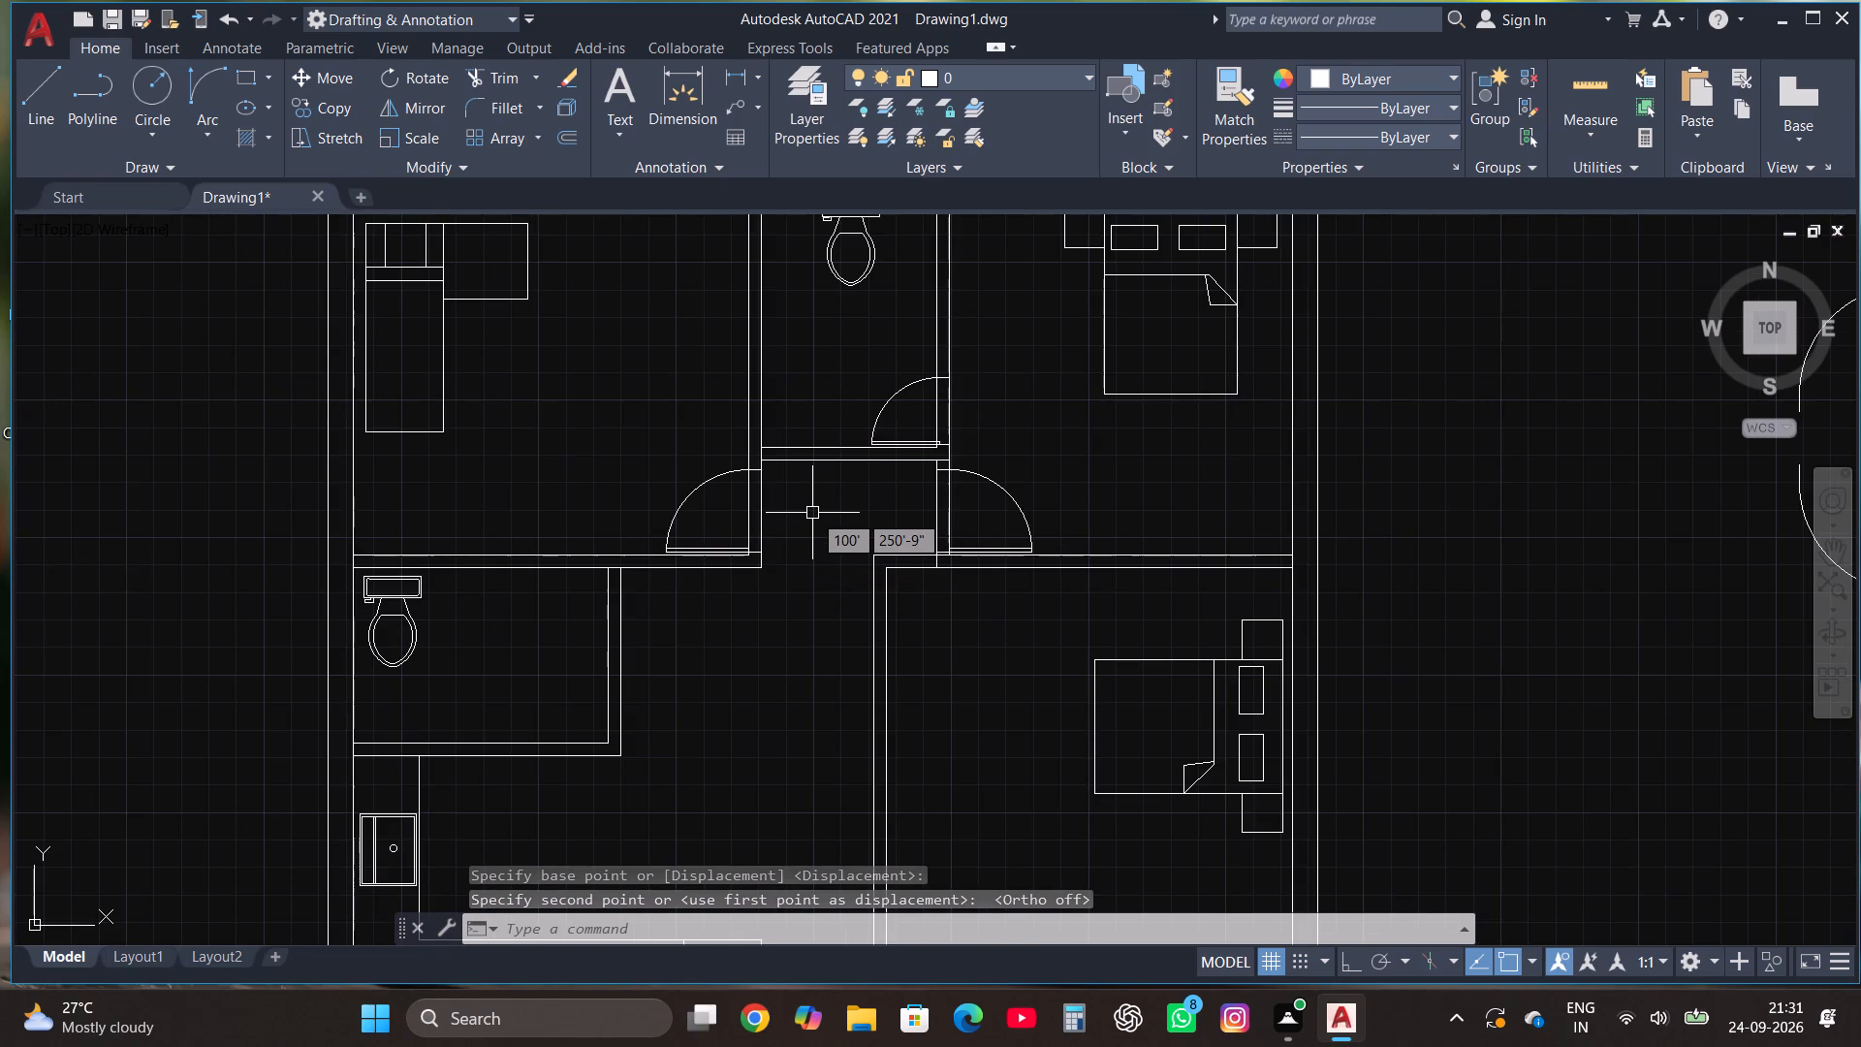
{"action": "scroll", "coordinate": [842, 451], "scroll_direction": "down", "scroll_amount": 1}
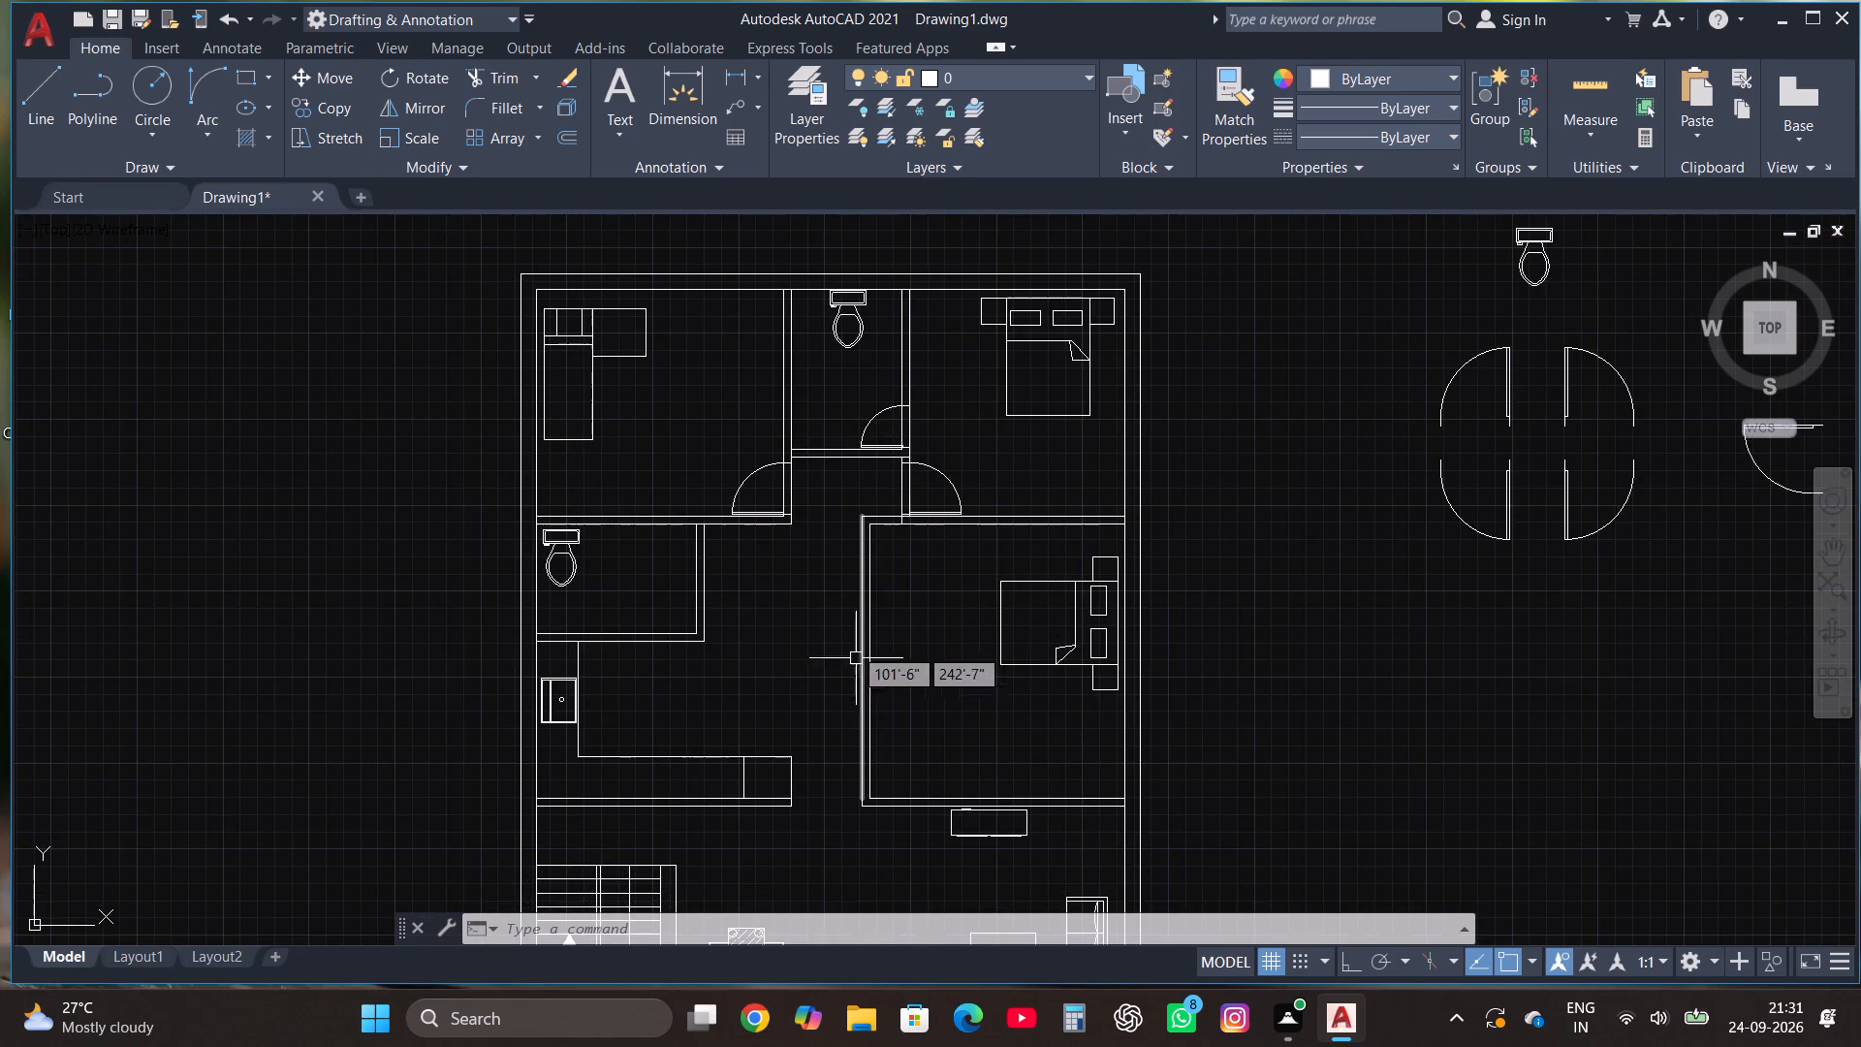
{"action": "left_click", "coordinate": [871, 429]}
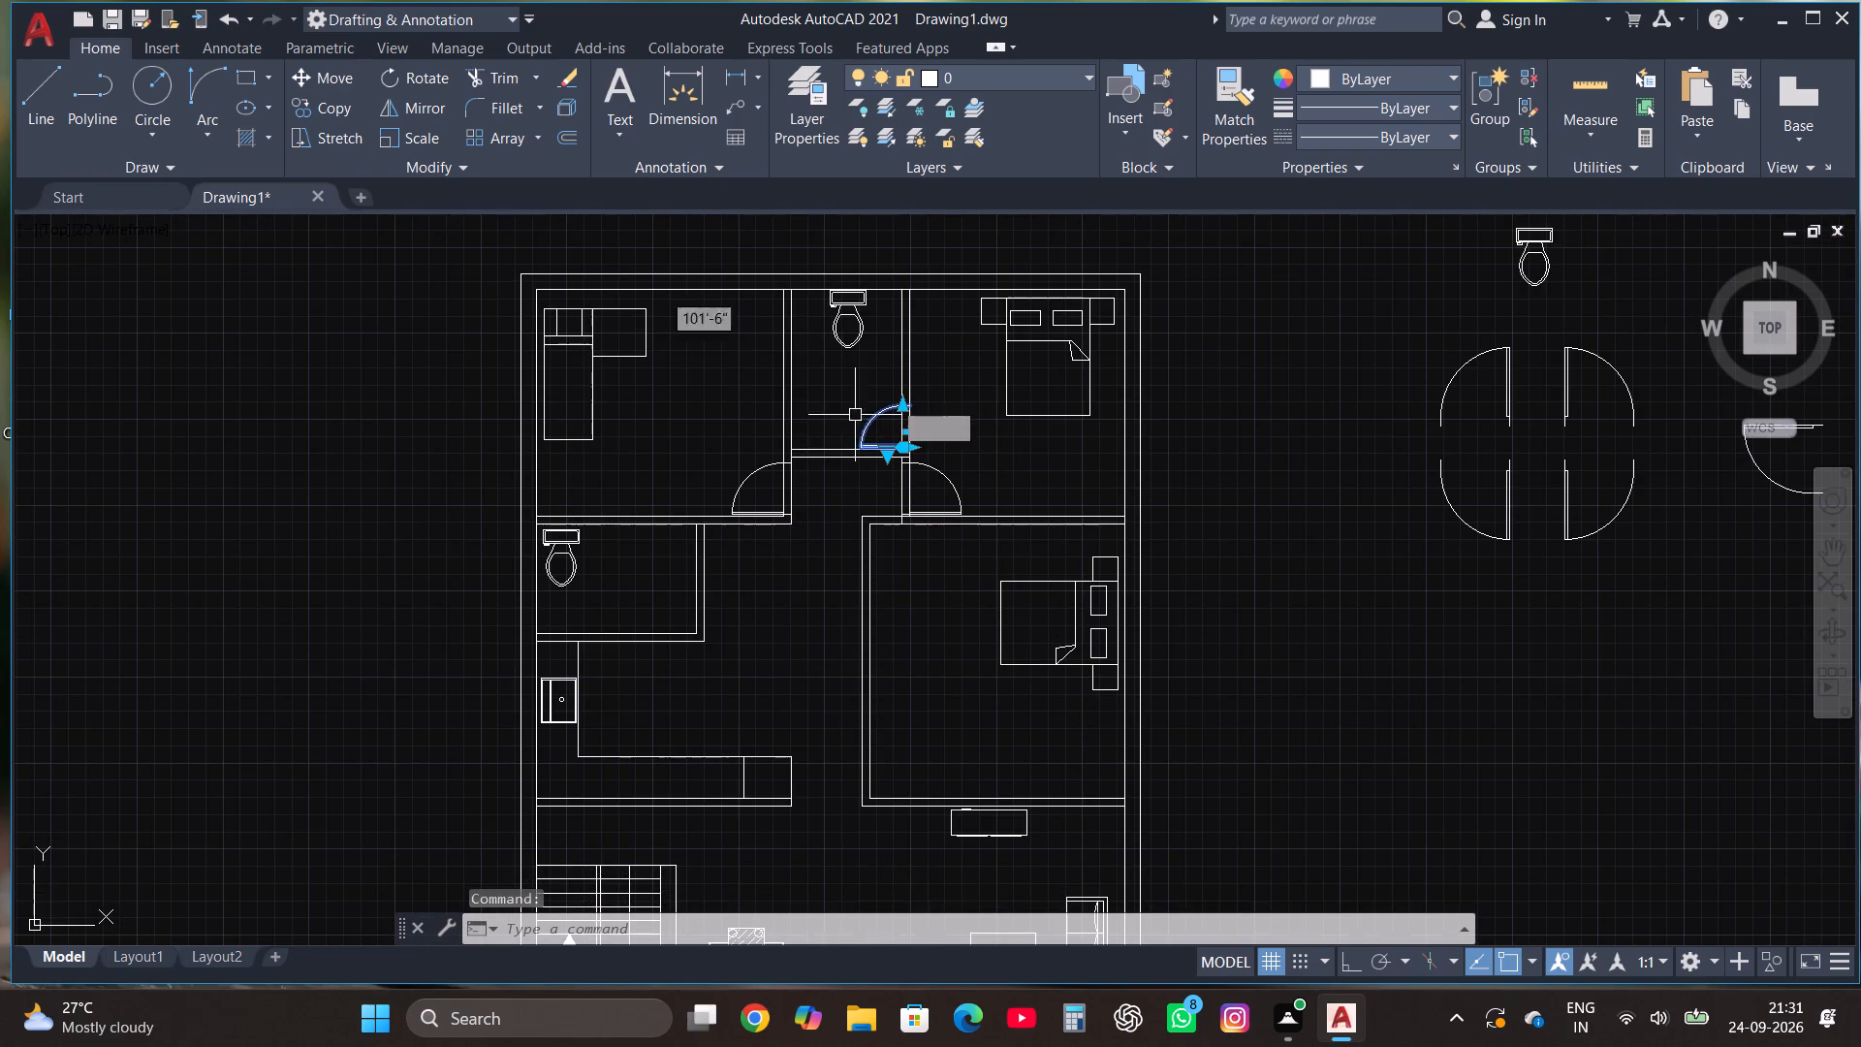
{"action": "left_click", "coordinate": [311, 104]}
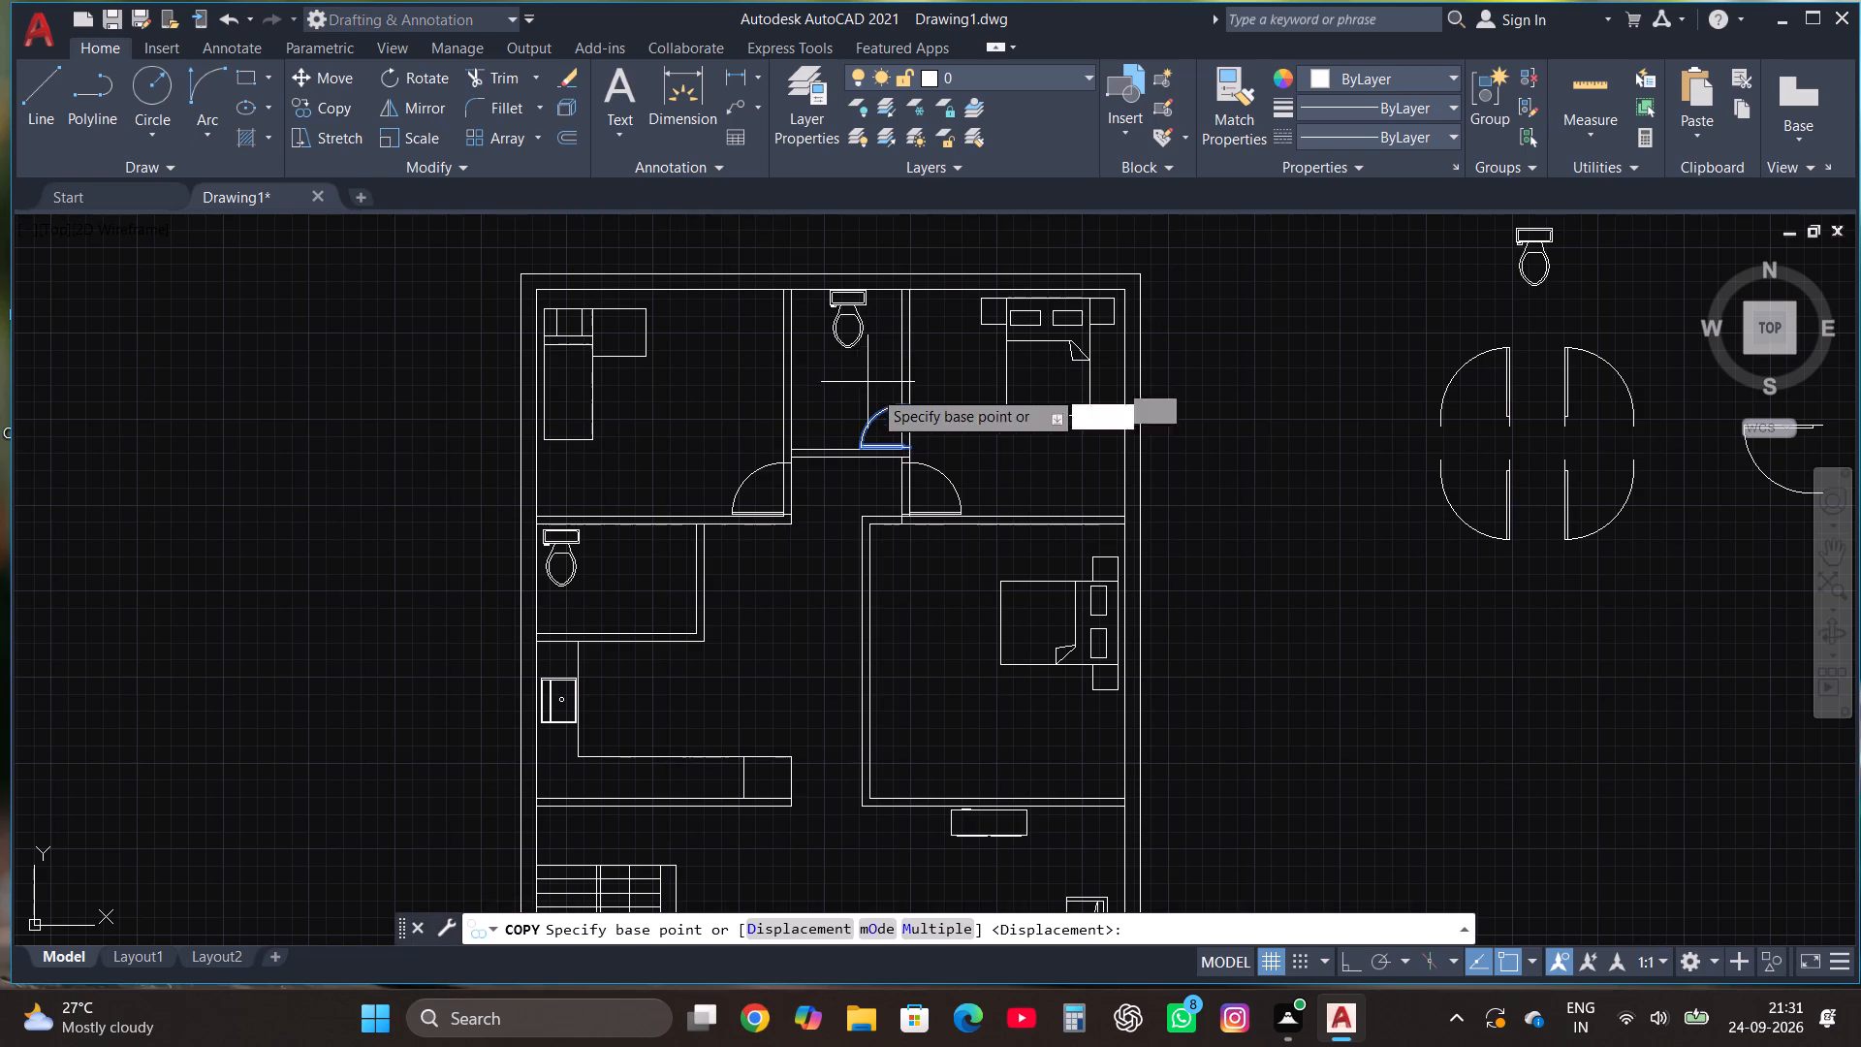
{"action": "scroll", "coordinate": [882, 406], "scroll_direction": "up", "scroll_amount": 2}
{"action": "scroll", "coordinate": [986, 498], "scroll_direction": "up", "scroll_amount": 2}
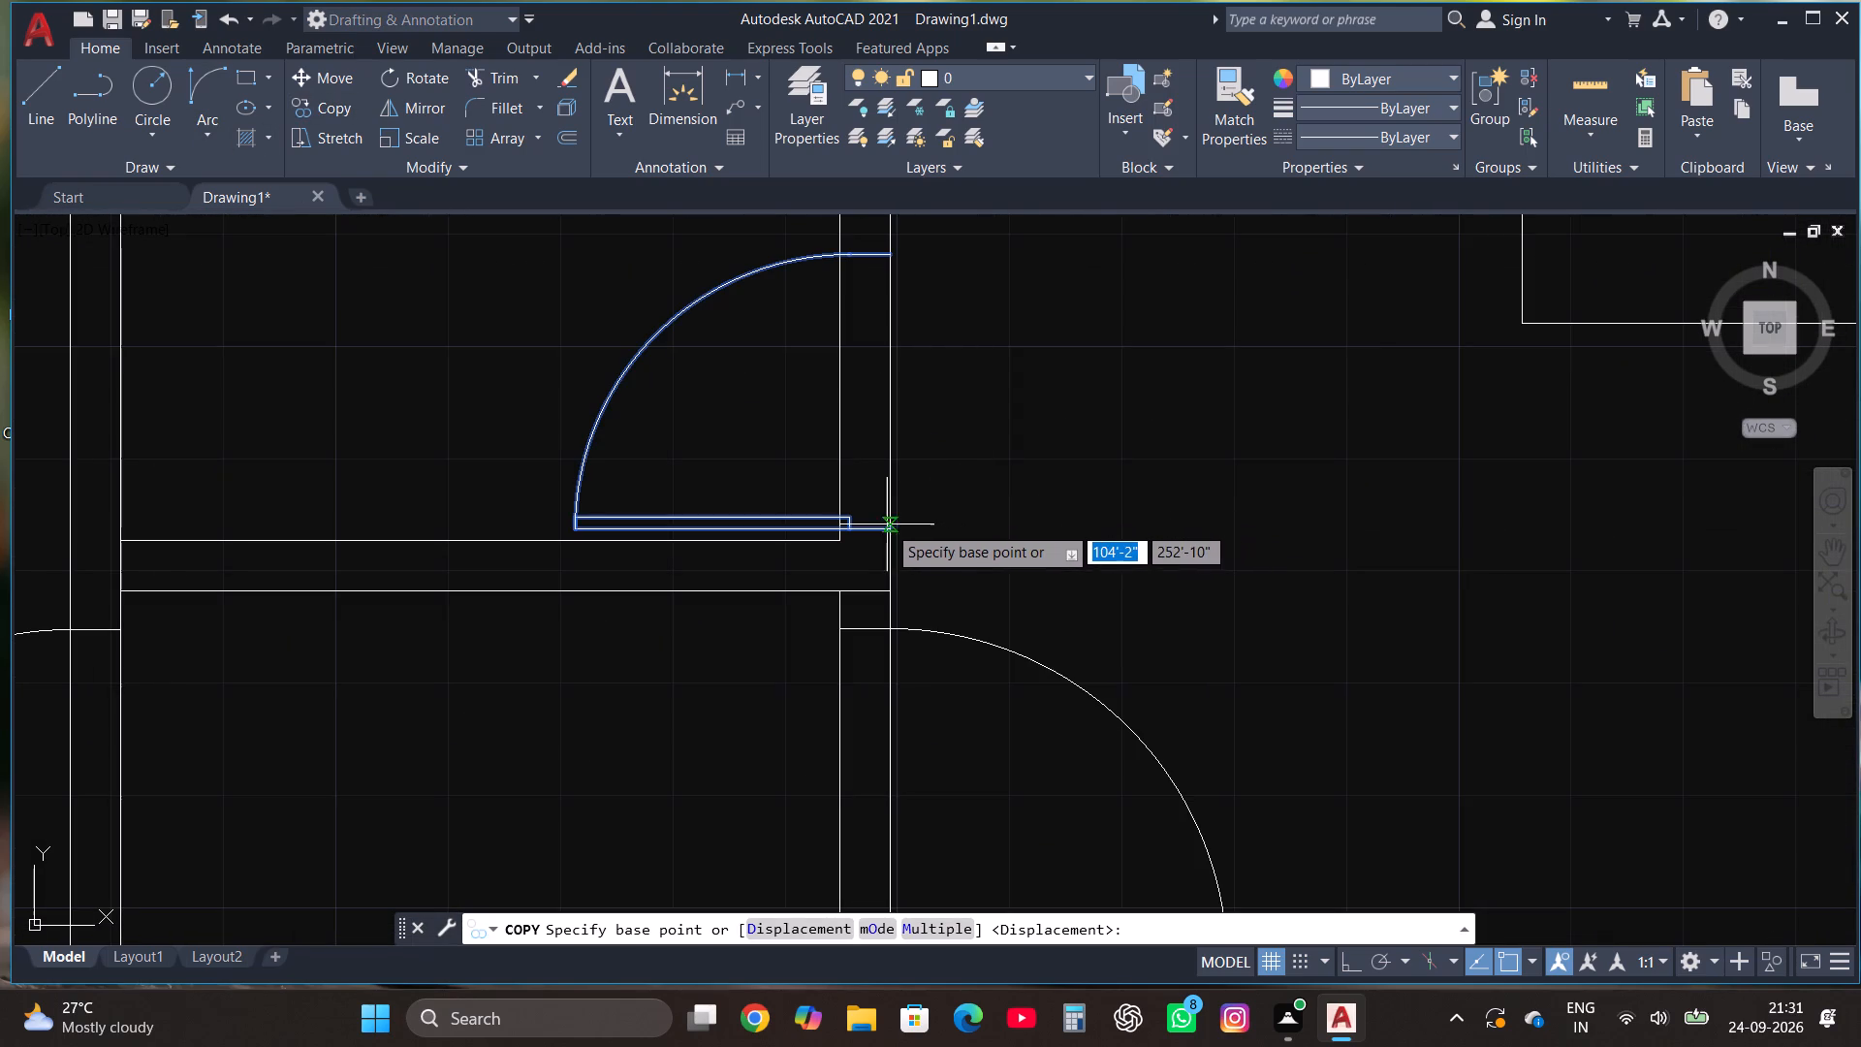
{"action": "left_click", "coordinate": [883, 525]}
{"action": "scroll", "coordinate": [967, 398], "scroll_direction": "down", "scroll_amount": 5}
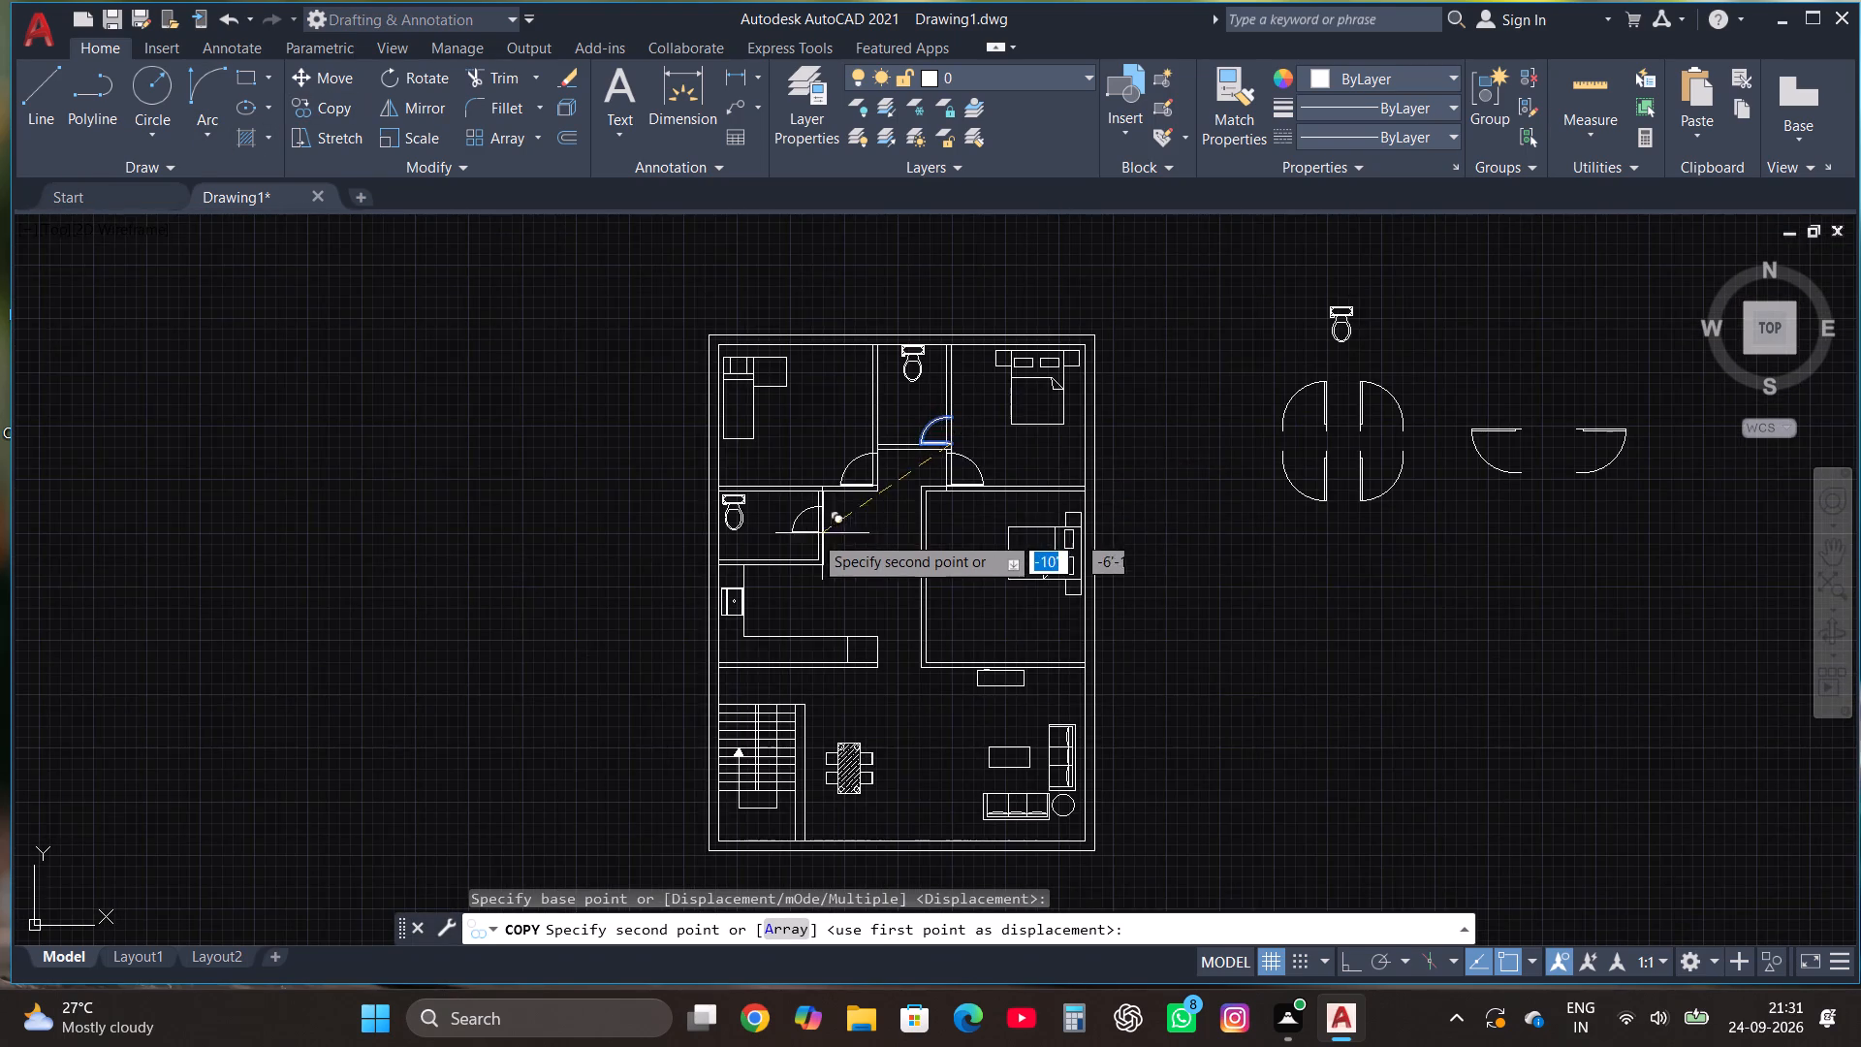
{"action": "scroll", "coordinate": [808, 534], "scroll_direction": "up", "scroll_amount": 4}
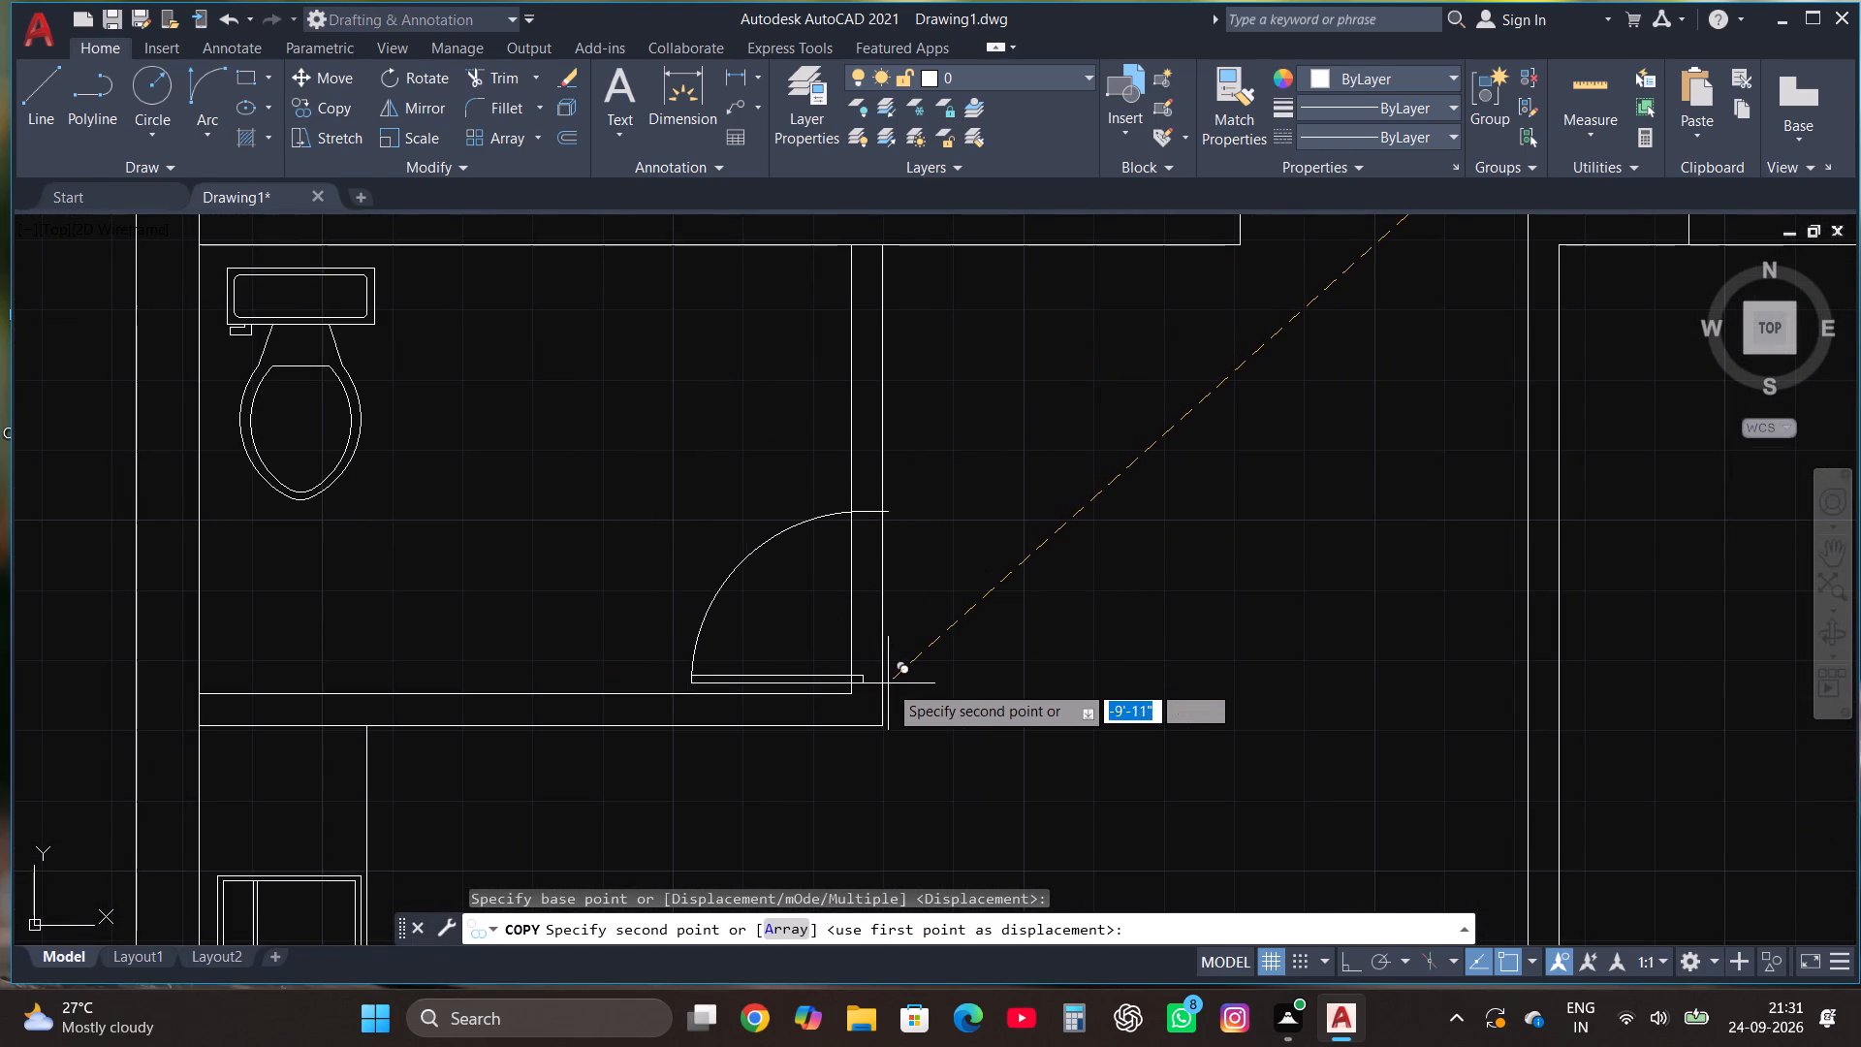
{"action": "left_click", "coordinate": [878, 677]}
Copy the northeast bedroom door by its southwest corner onto the lower east bedroom's west wall, just above the room's southwest corner.
{"action": "scroll", "coordinate": [684, 544], "scroll_direction": "down", "scroll_amount": 3}
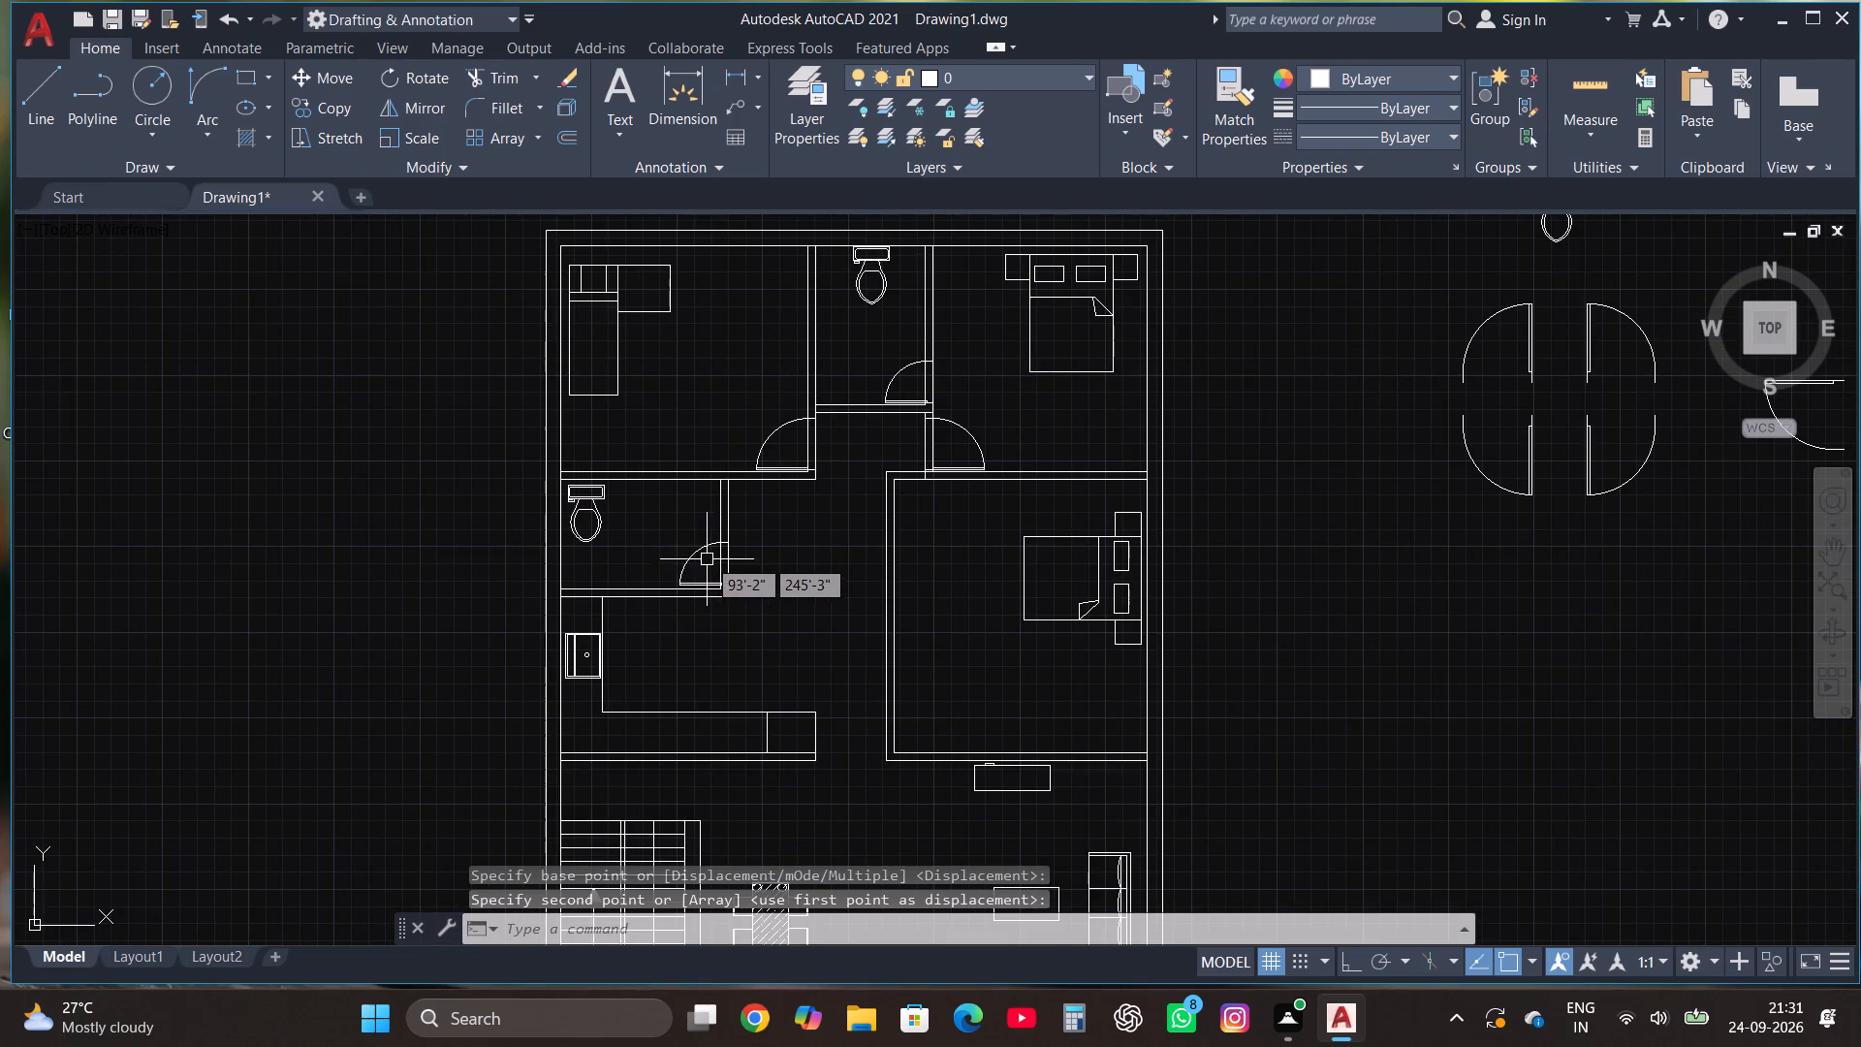
{"action": "scroll", "coordinate": [875, 477], "scroll_direction": "down", "scroll_amount": 1}
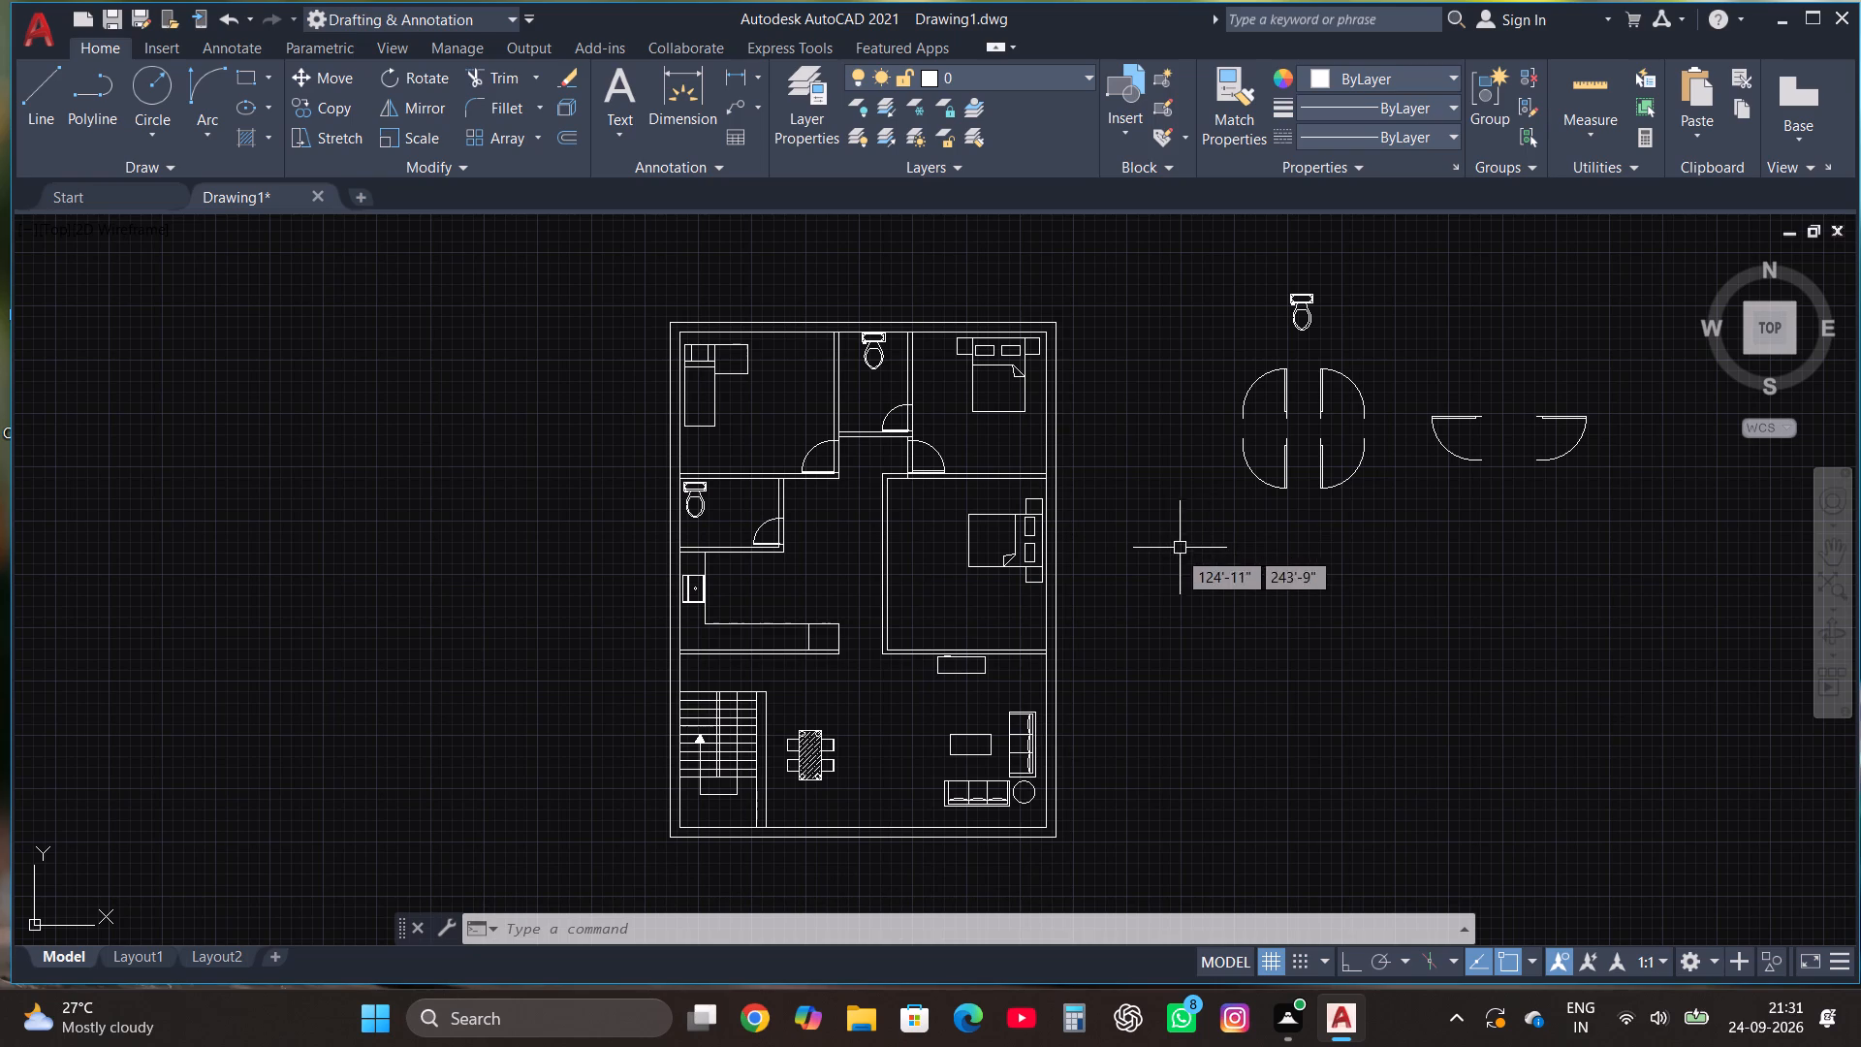
{"action": "scroll", "coordinate": [937, 478], "scroll_direction": "up", "scroll_amount": 2}
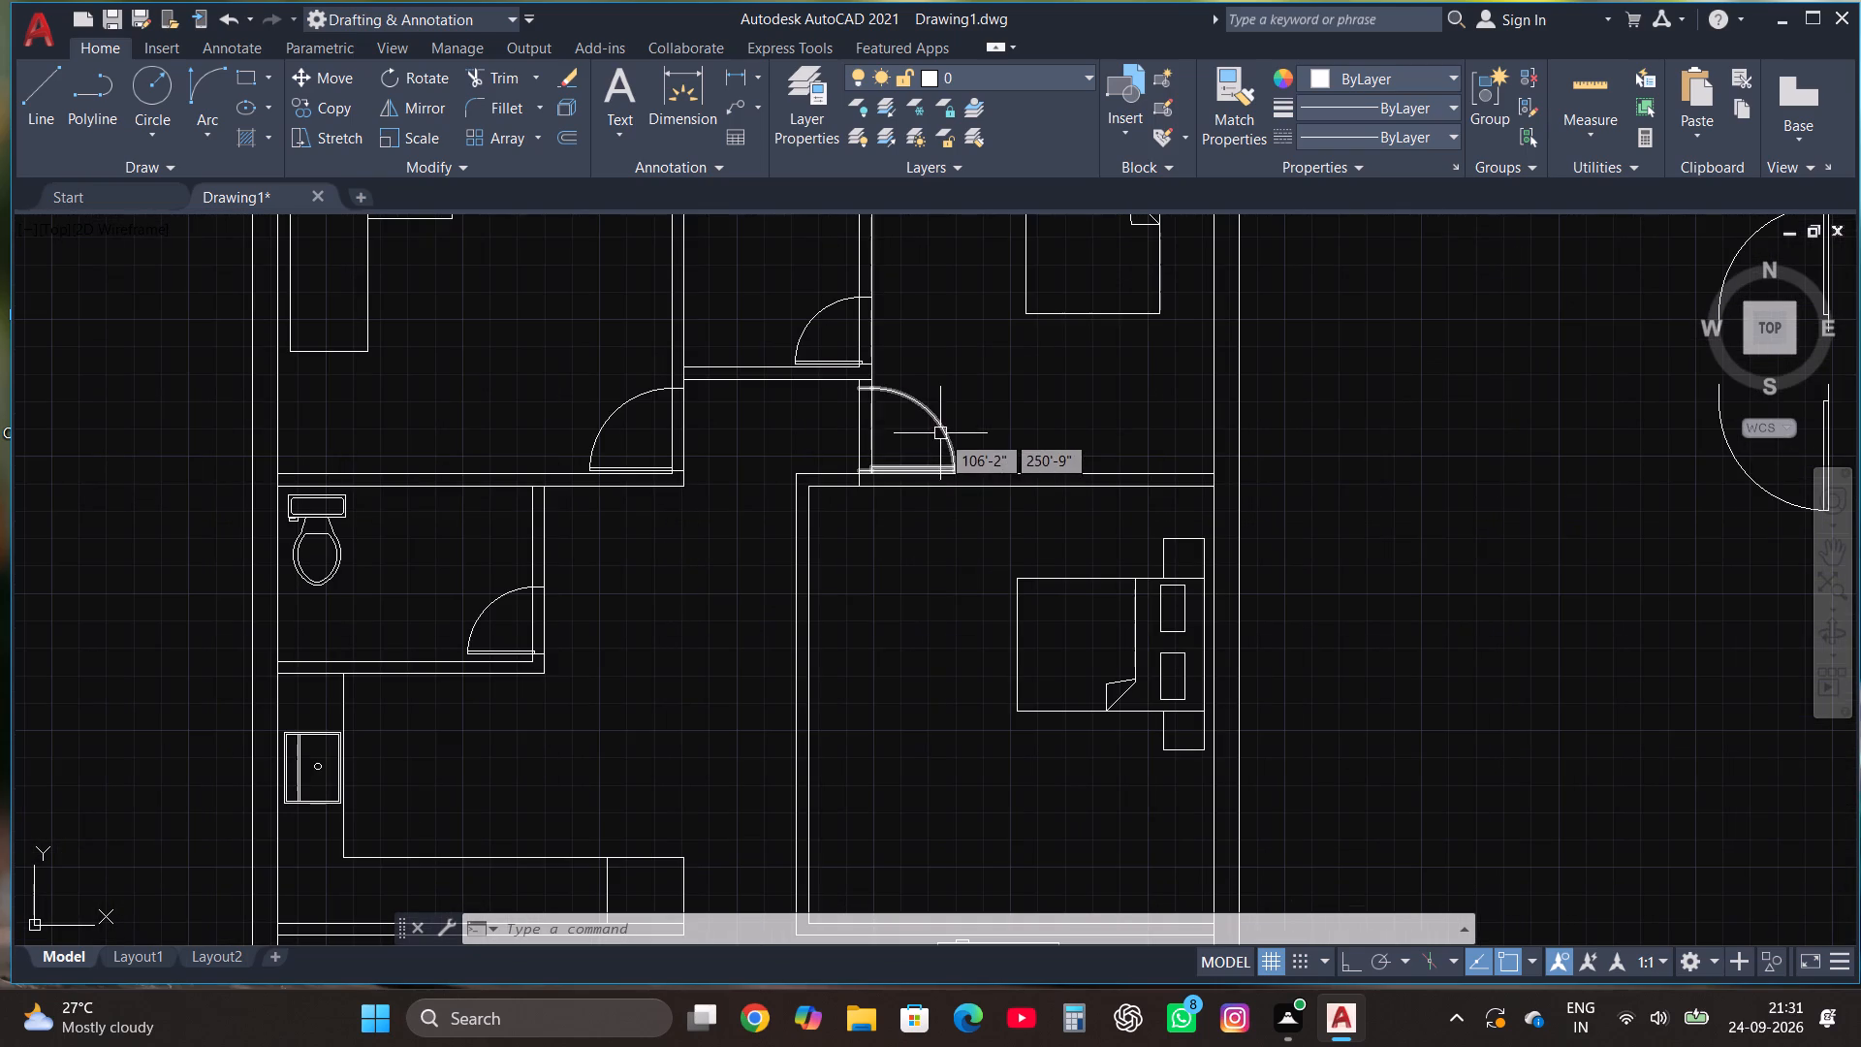
{"action": "left_click", "coordinate": [940, 433]}
{"action": "left_click", "coordinate": [325, 103]}
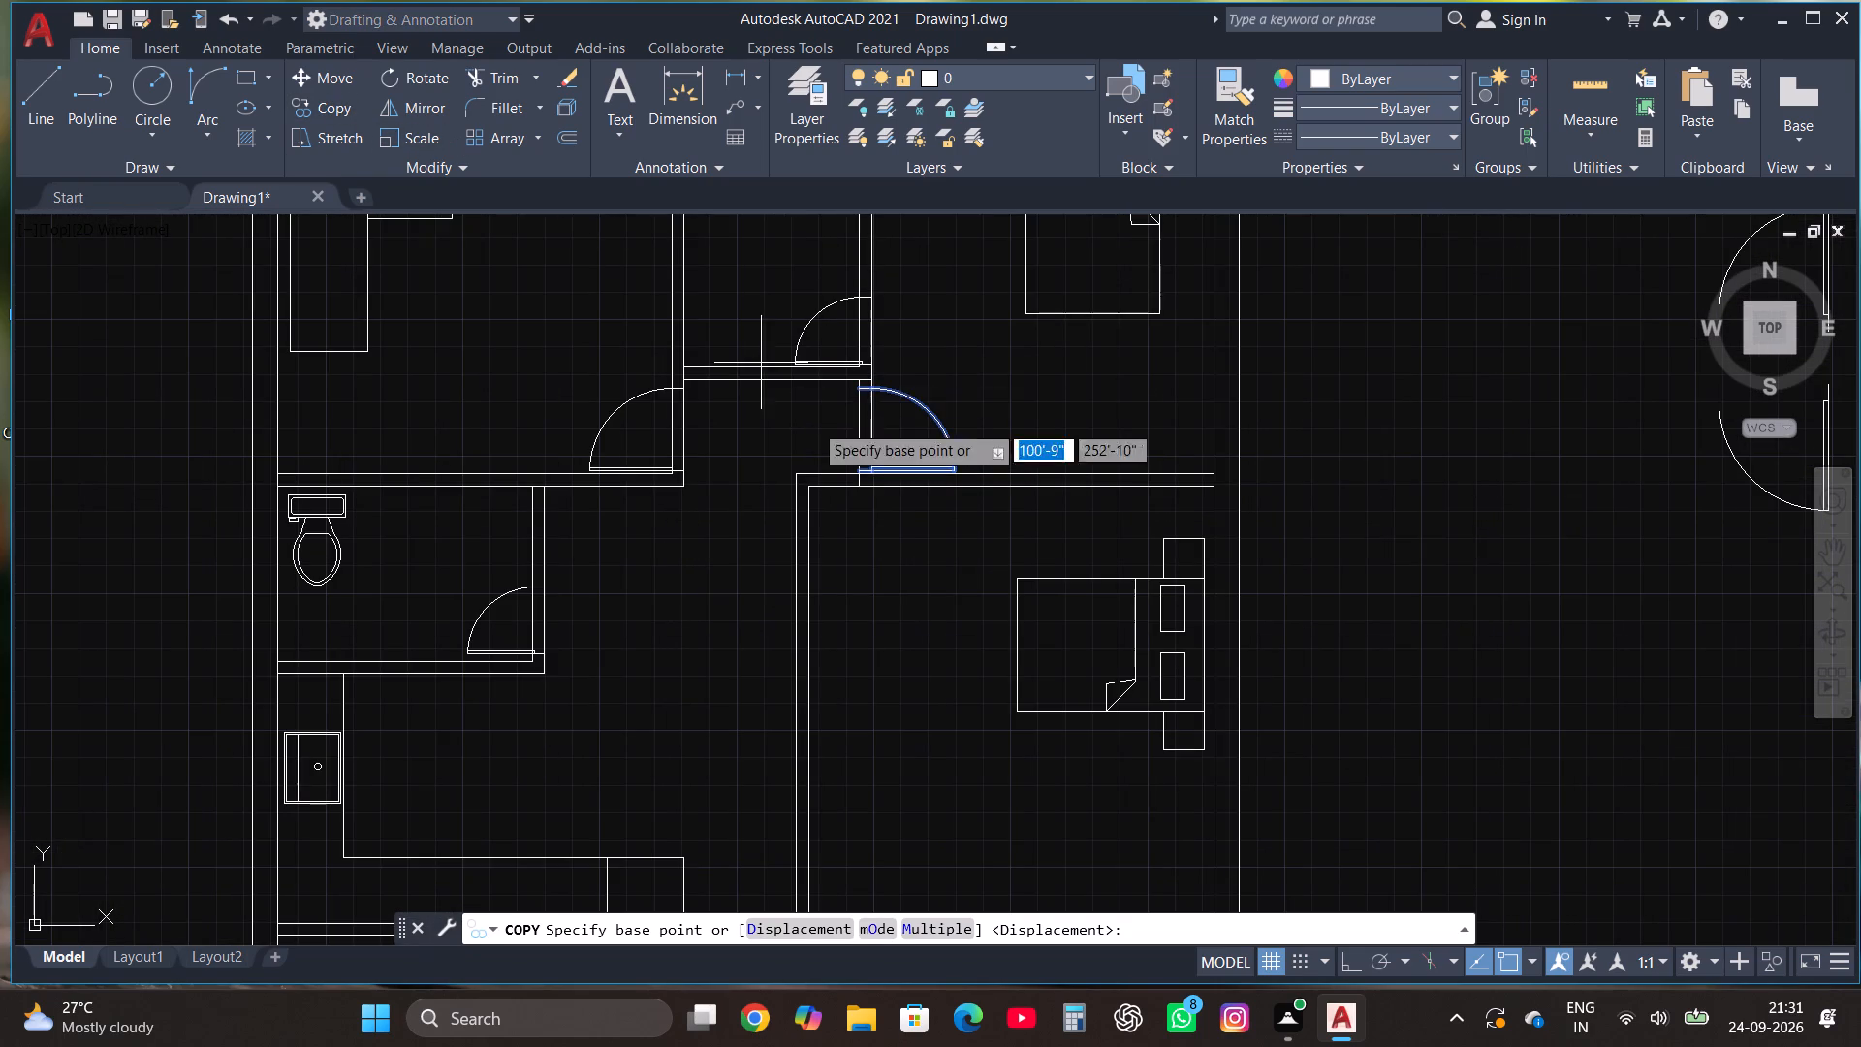
{"action": "scroll", "coordinate": [868, 484], "scroll_direction": "up", "scroll_amount": 2}
{"action": "left_click", "coordinate": [838, 456]}
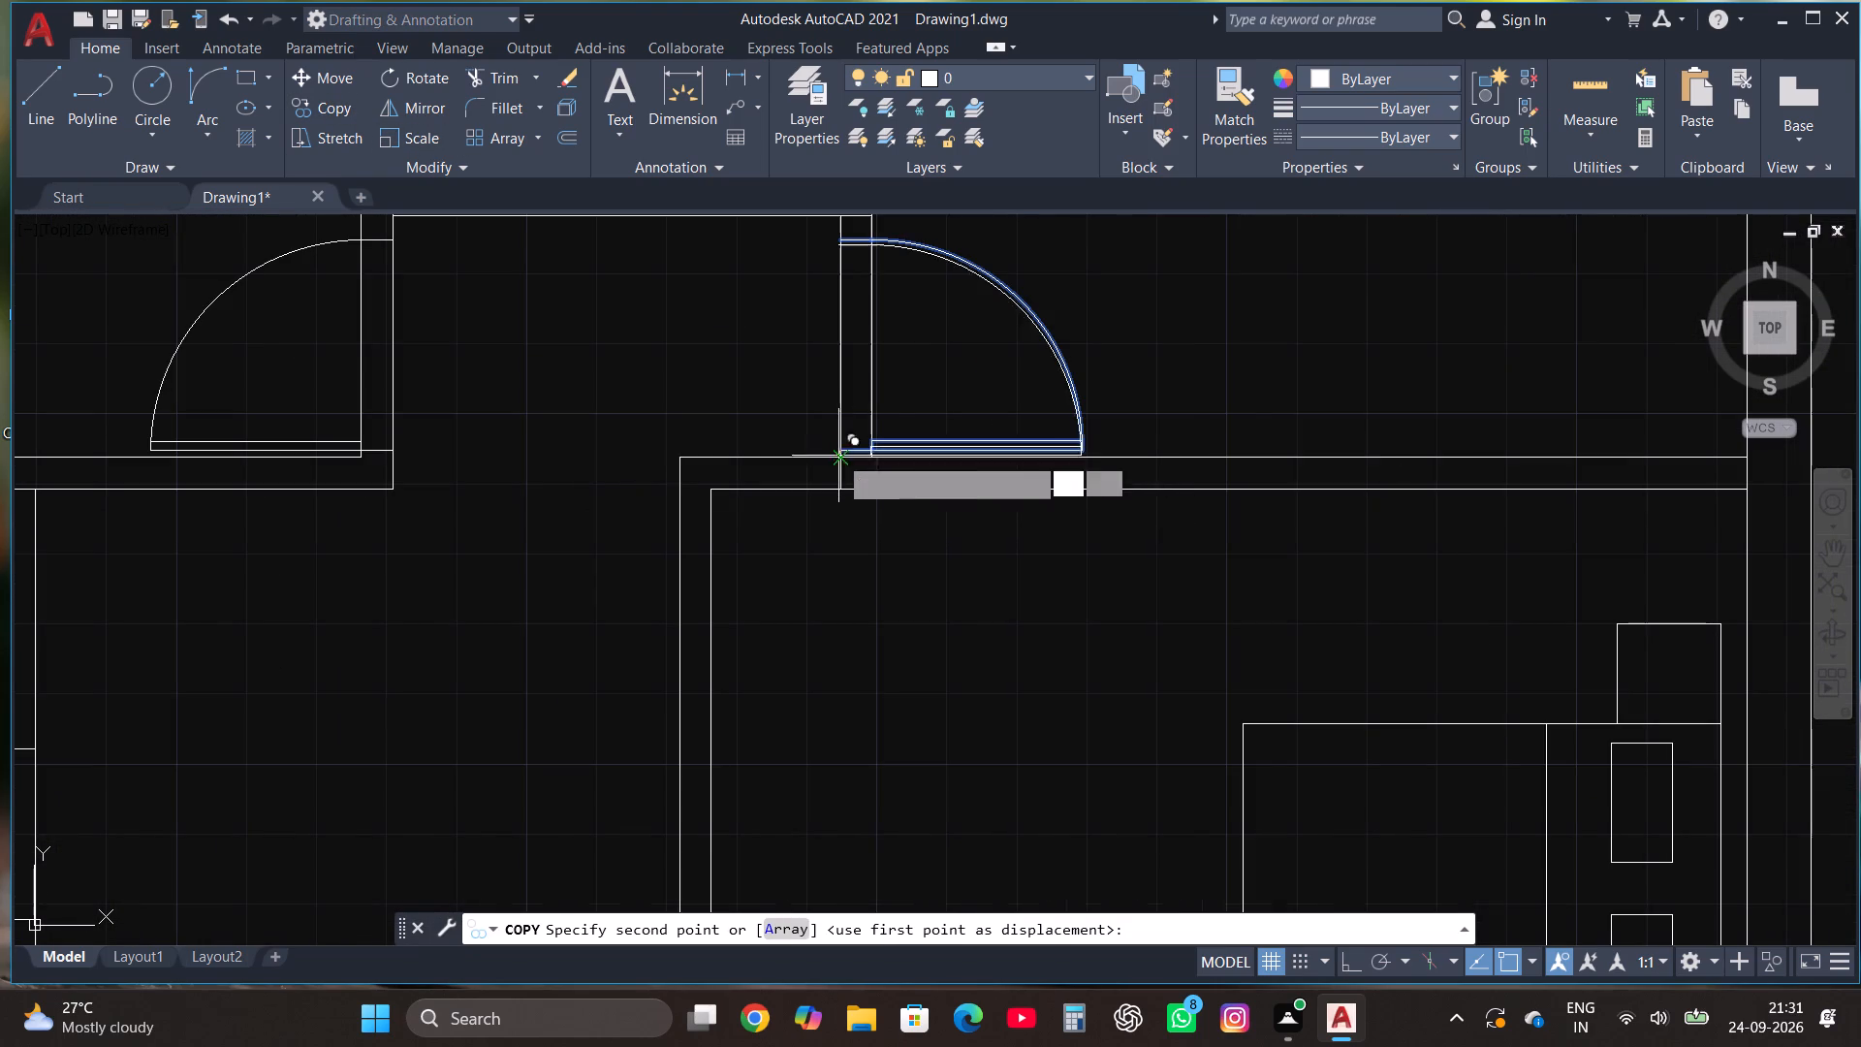
{"action": "scroll", "coordinate": [961, 382], "scroll_direction": "down", "scroll_amount": 3}
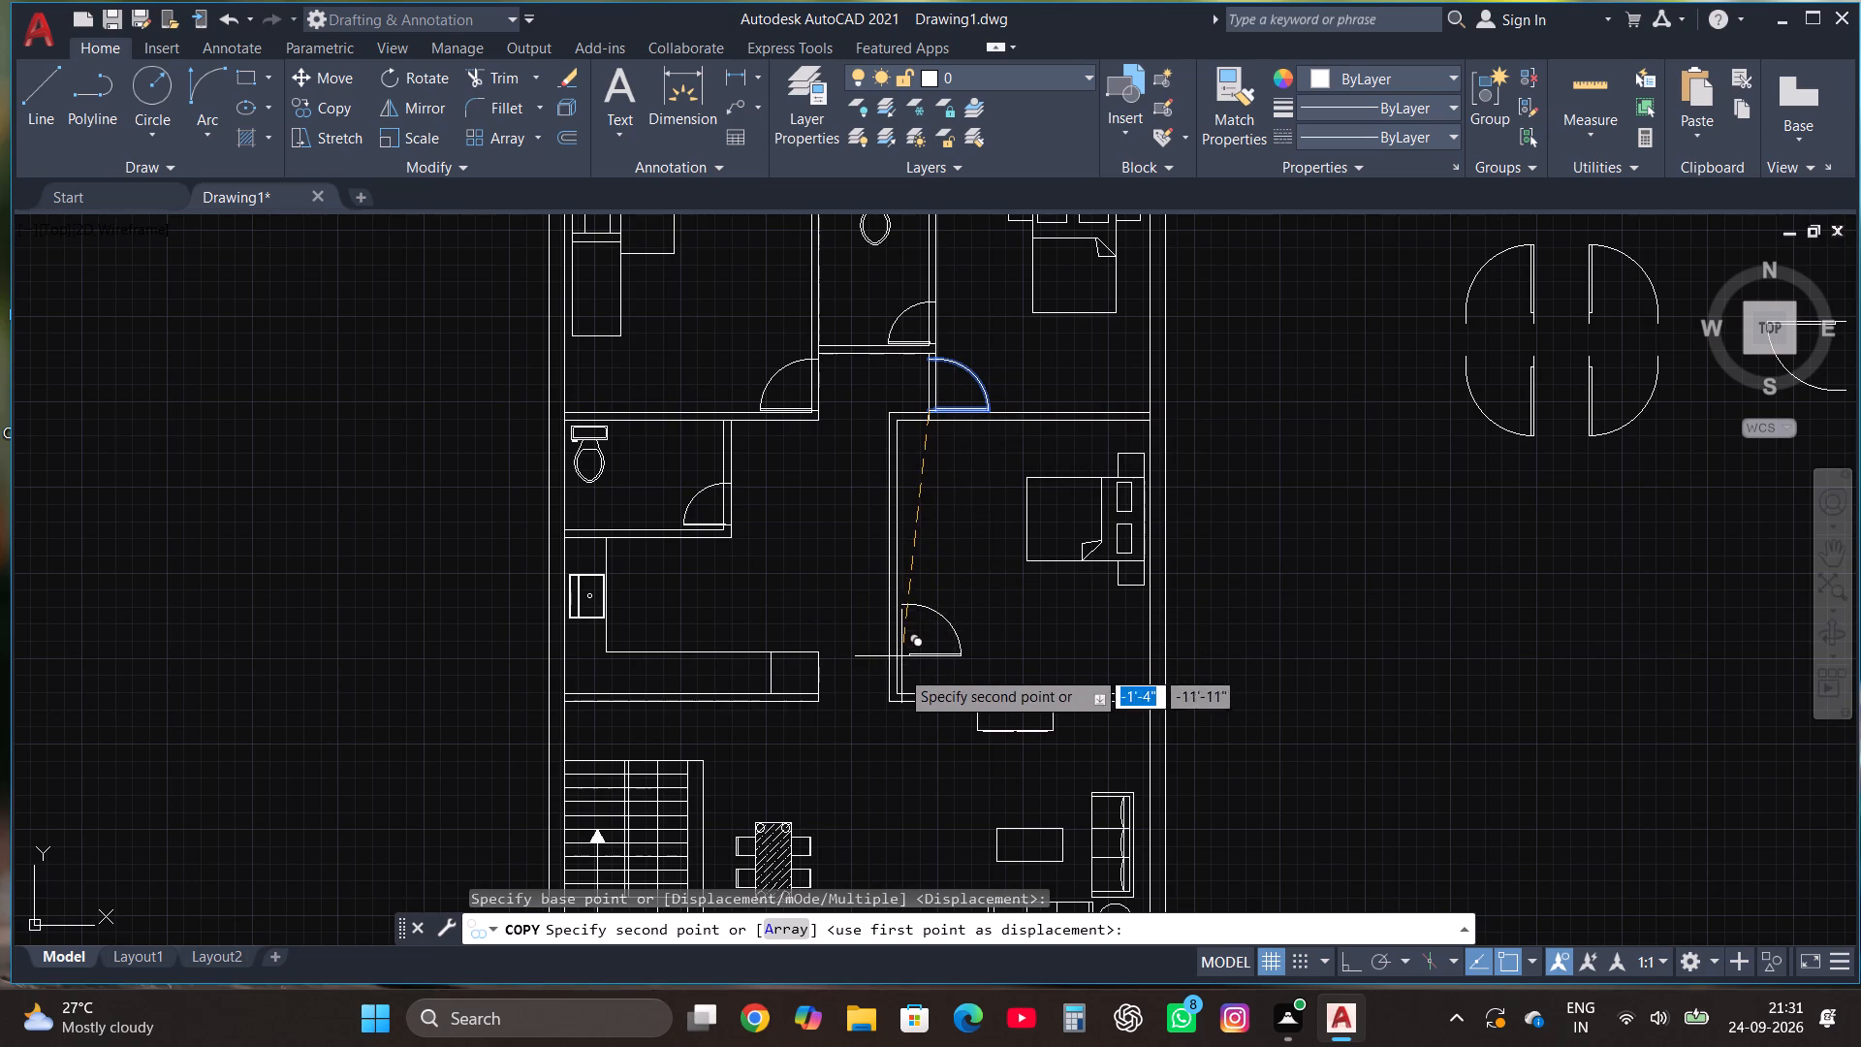
{"action": "scroll", "coordinate": [895, 698], "scroll_direction": "up", "scroll_amount": 3}
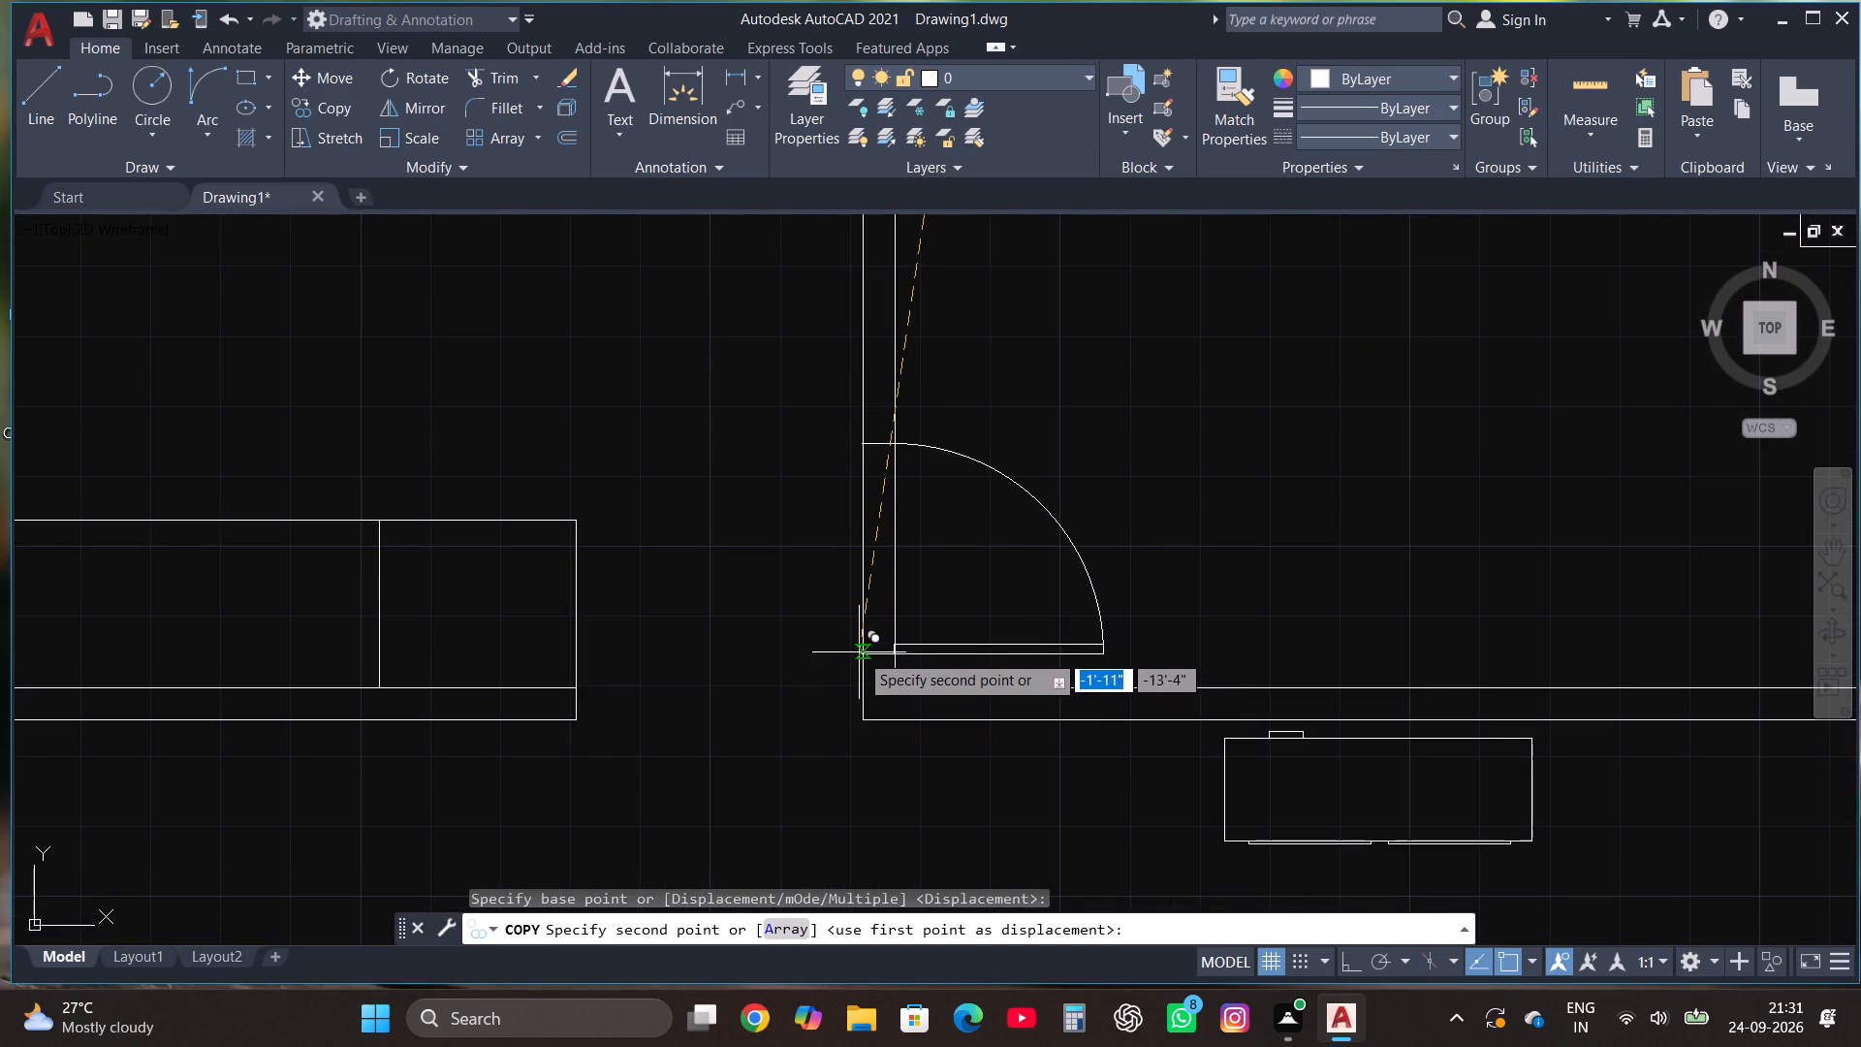
{"action": "left_click", "coordinate": [859, 651]}
Trim the wall lines across the door openings of the west toilet and the lower east bedroom.
{"action": "scroll", "coordinate": [922, 612], "scroll_direction": "down", "scroll_amount": 3}
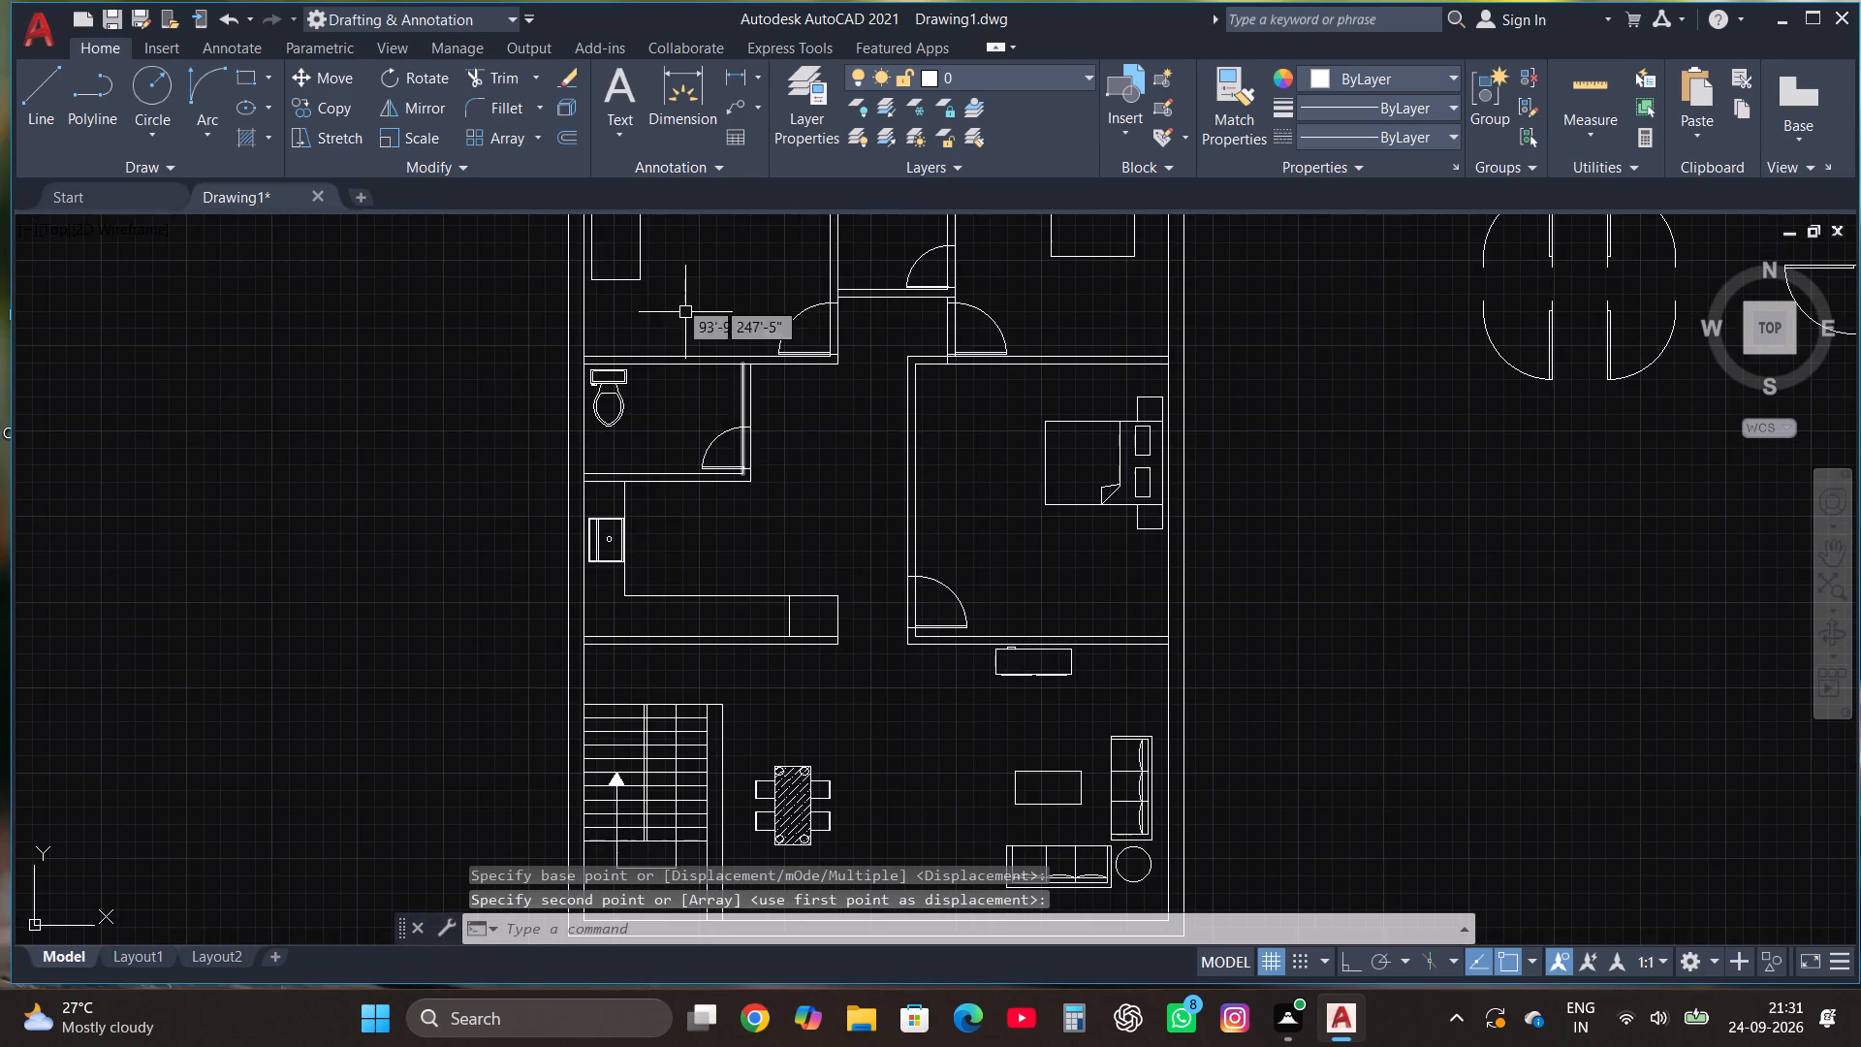
{"action": "left_click", "coordinate": [500, 79]}
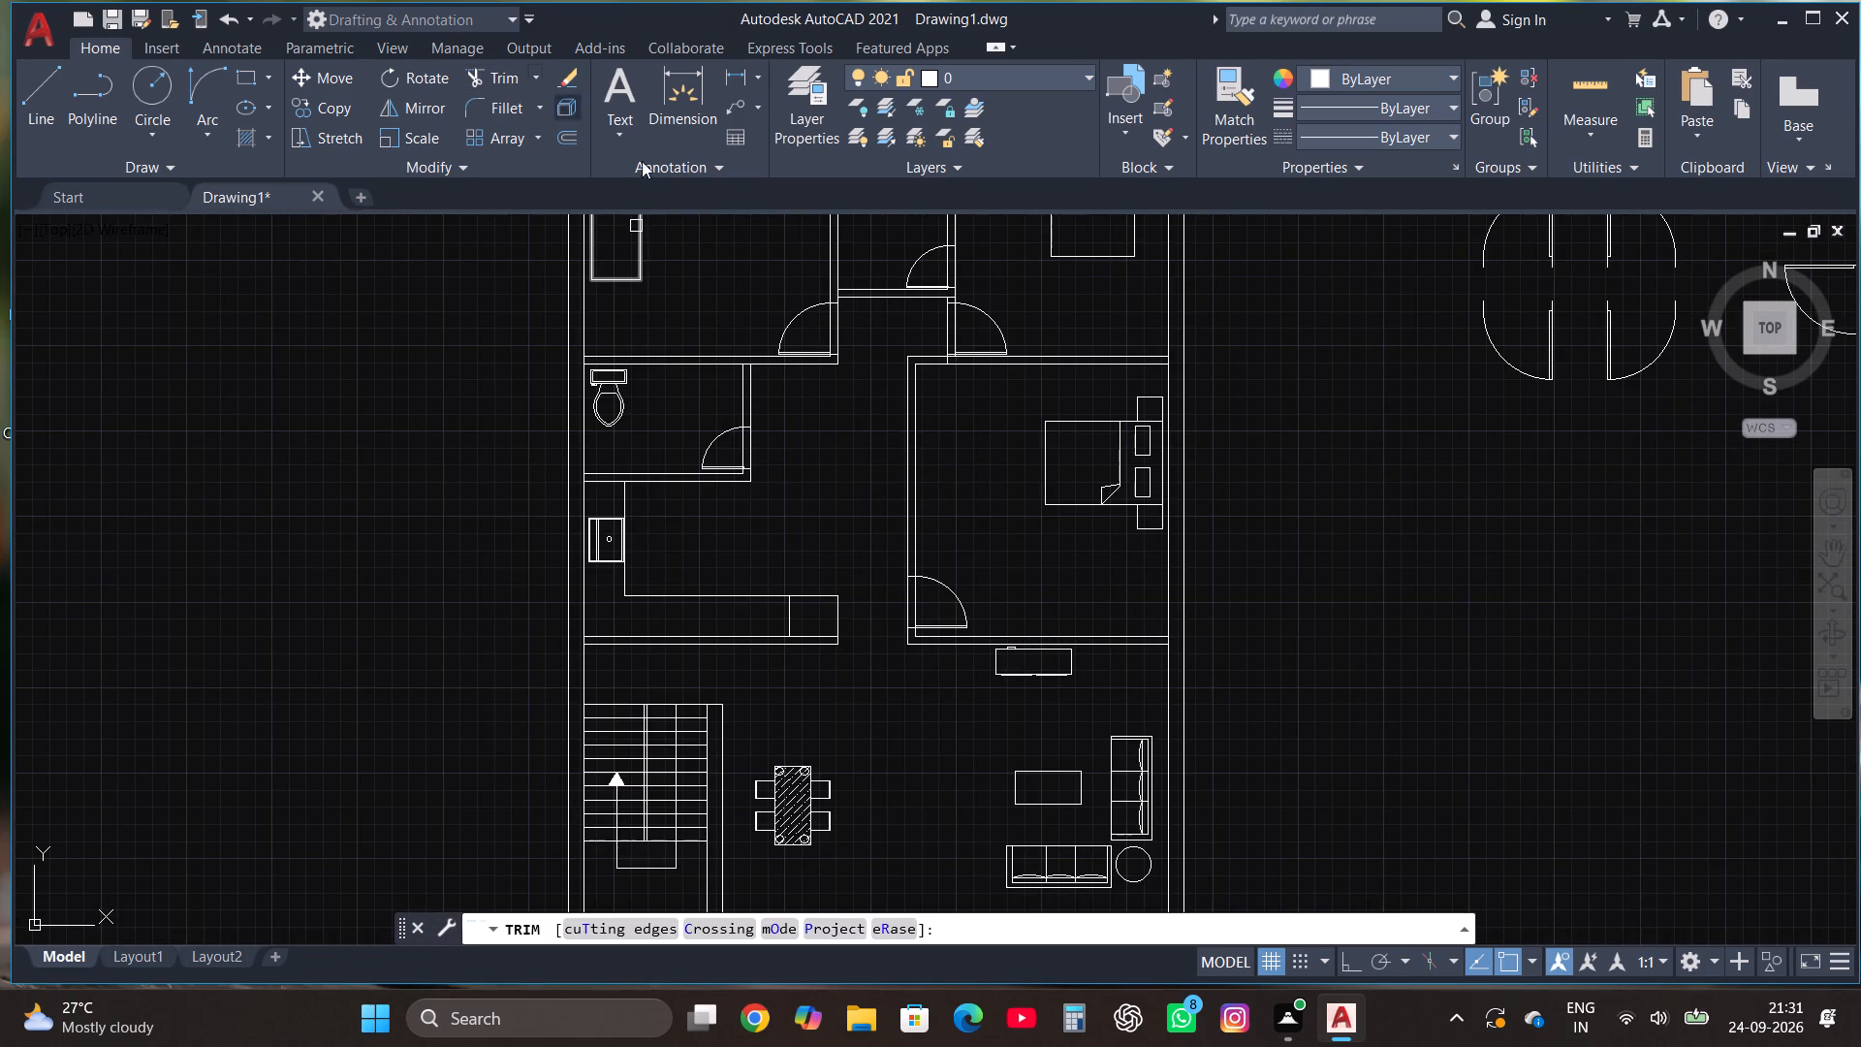
{"action": "left_click", "coordinate": [722, 440]}
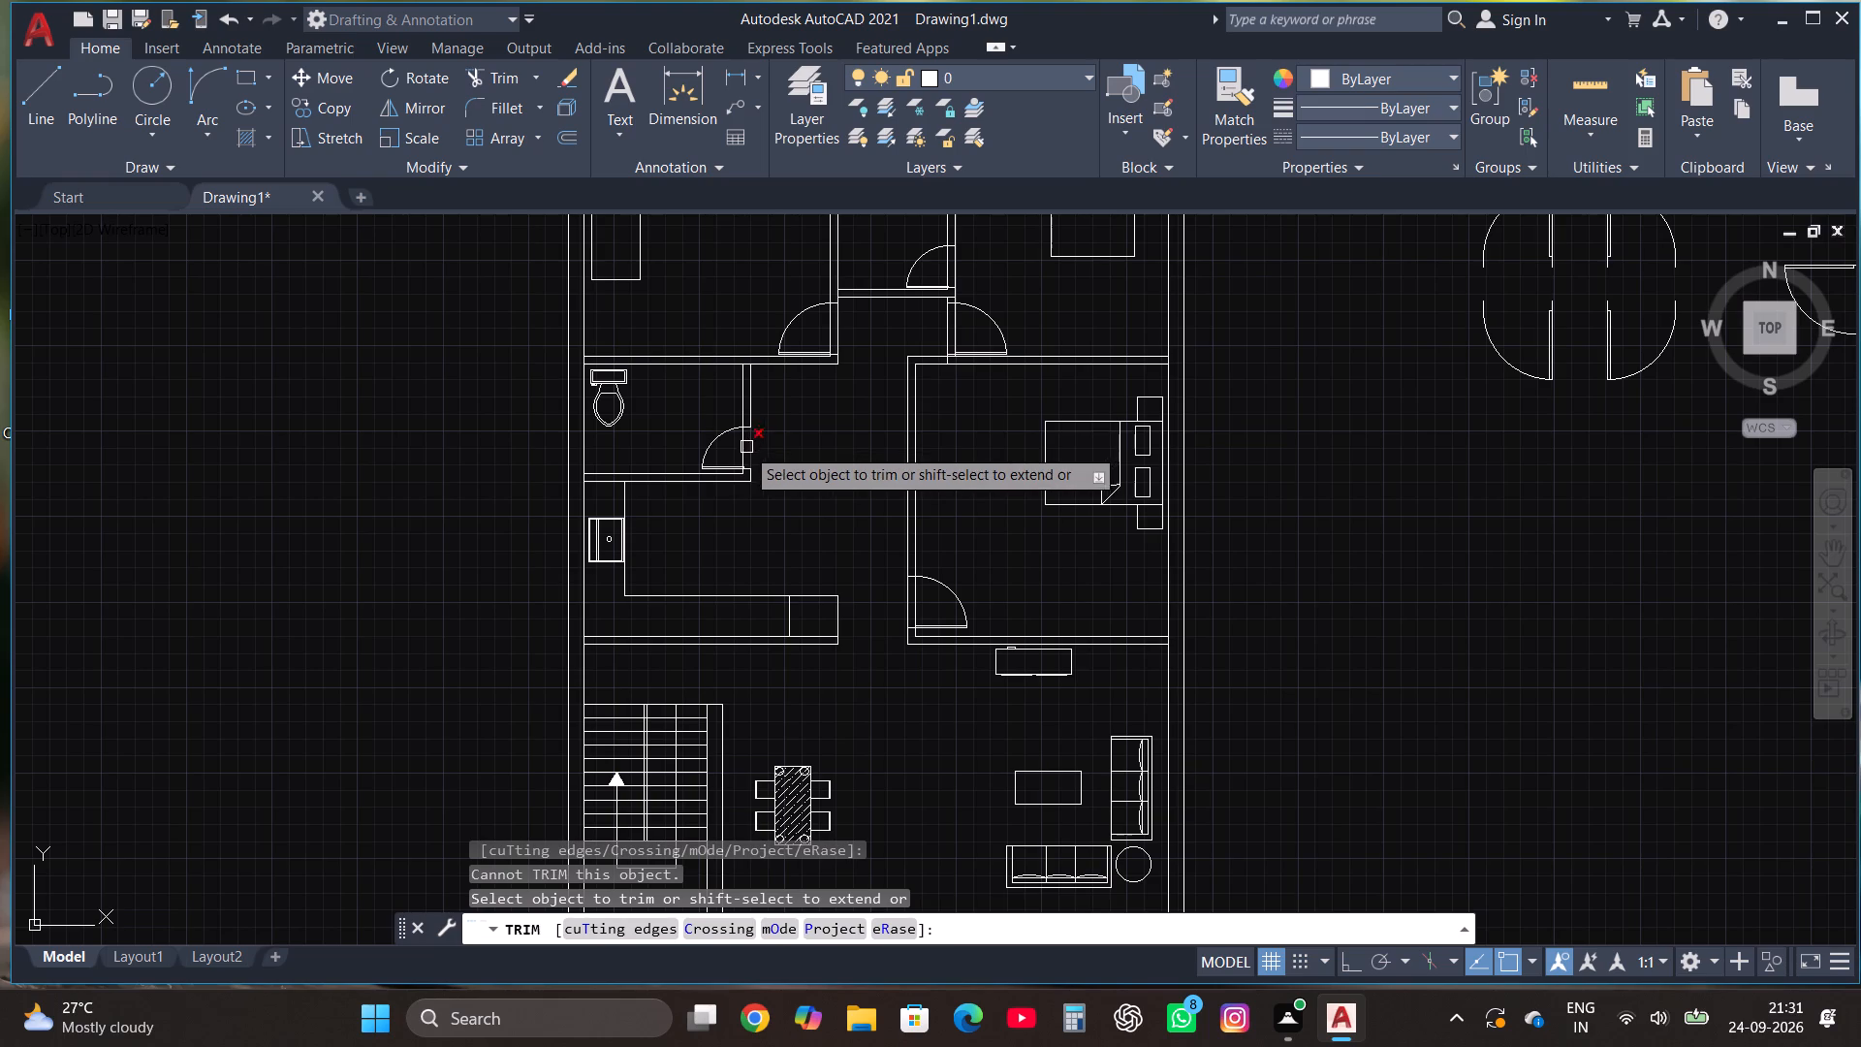
{"action": "left_click", "coordinate": [733, 449]}
{"action": "left_click", "coordinate": [770, 444]}
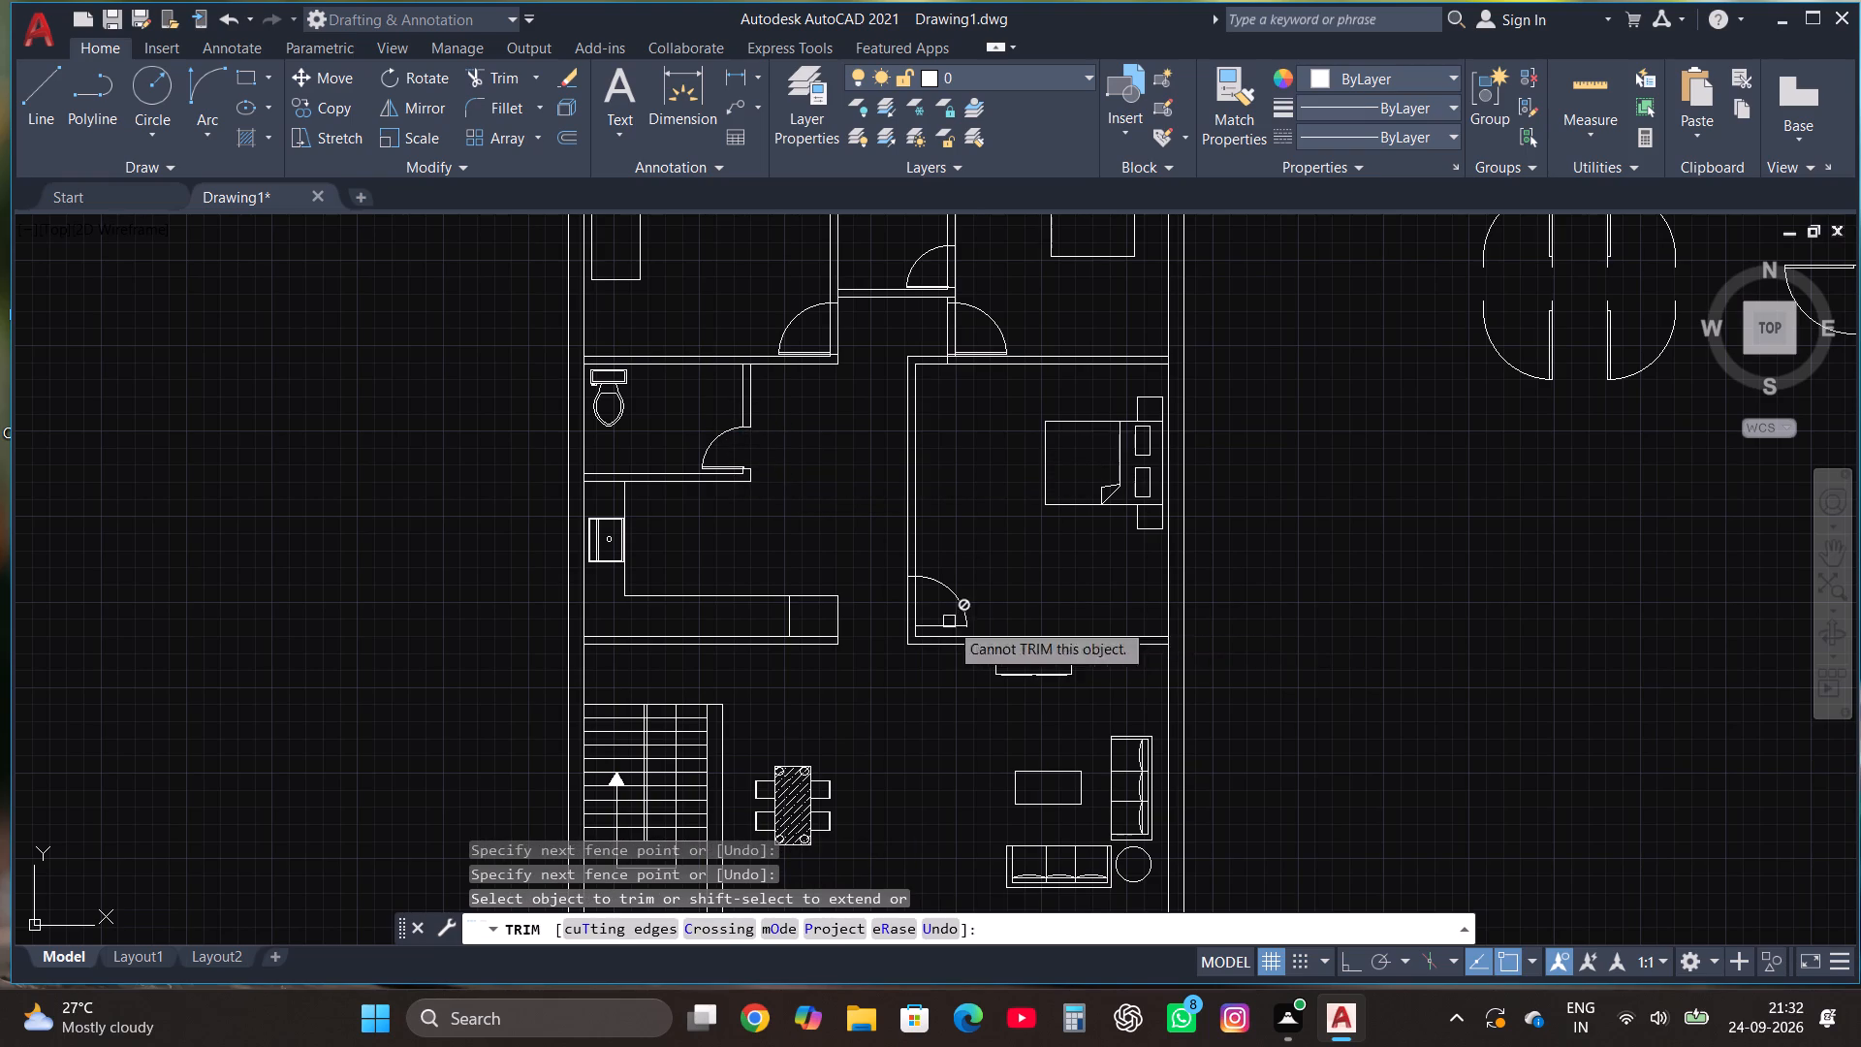
{"action": "left_click", "coordinate": [939, 610]}
{"action": "left_click", "coordinate": [890, 586]}
Trim the wall lines across the door openings of the northwest bedroom, north toilet and northeast bedroom.
{"action": "scroll", "coordinate": [888, 589], "scroll_direction": "down", "scroll_amount": 1}
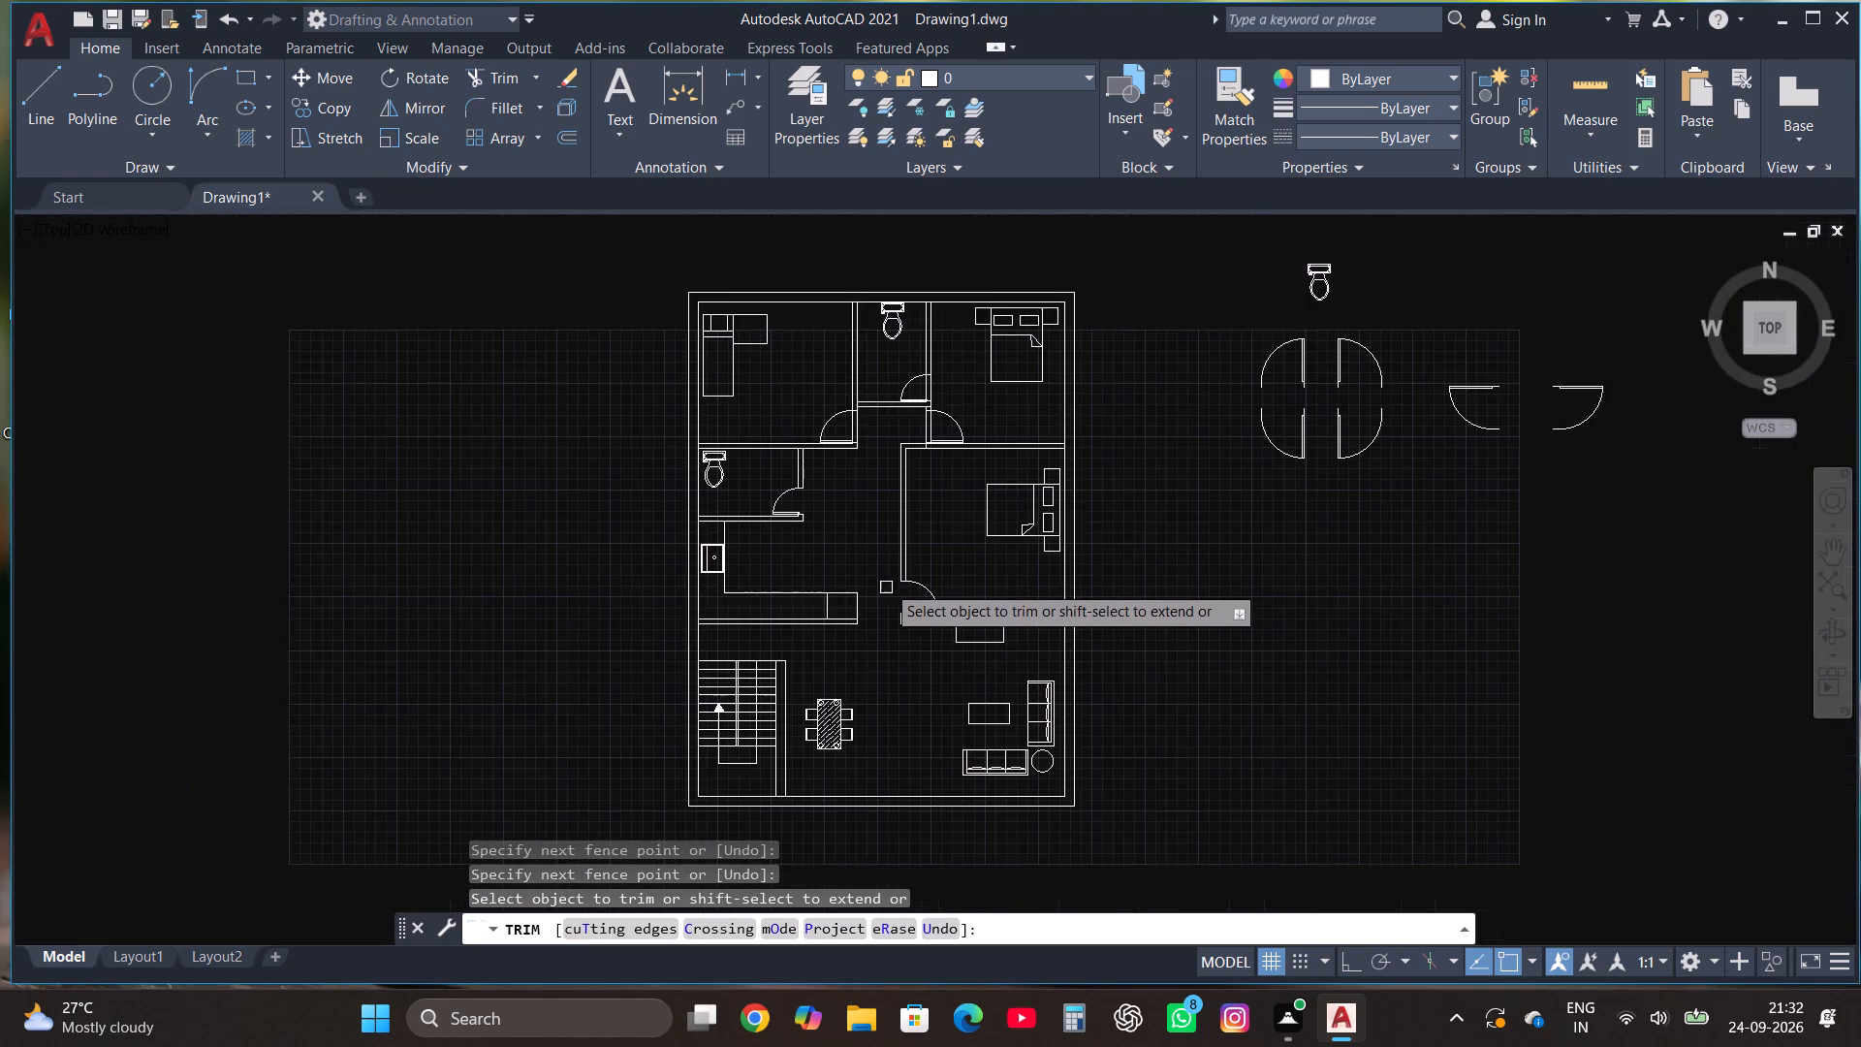
{"action": "scroll", "coordinate": [829, 365], "scroll_direction": "up", "scroll_amount": 2}
{"action": "left_click", "coordinate": [869, 523]}
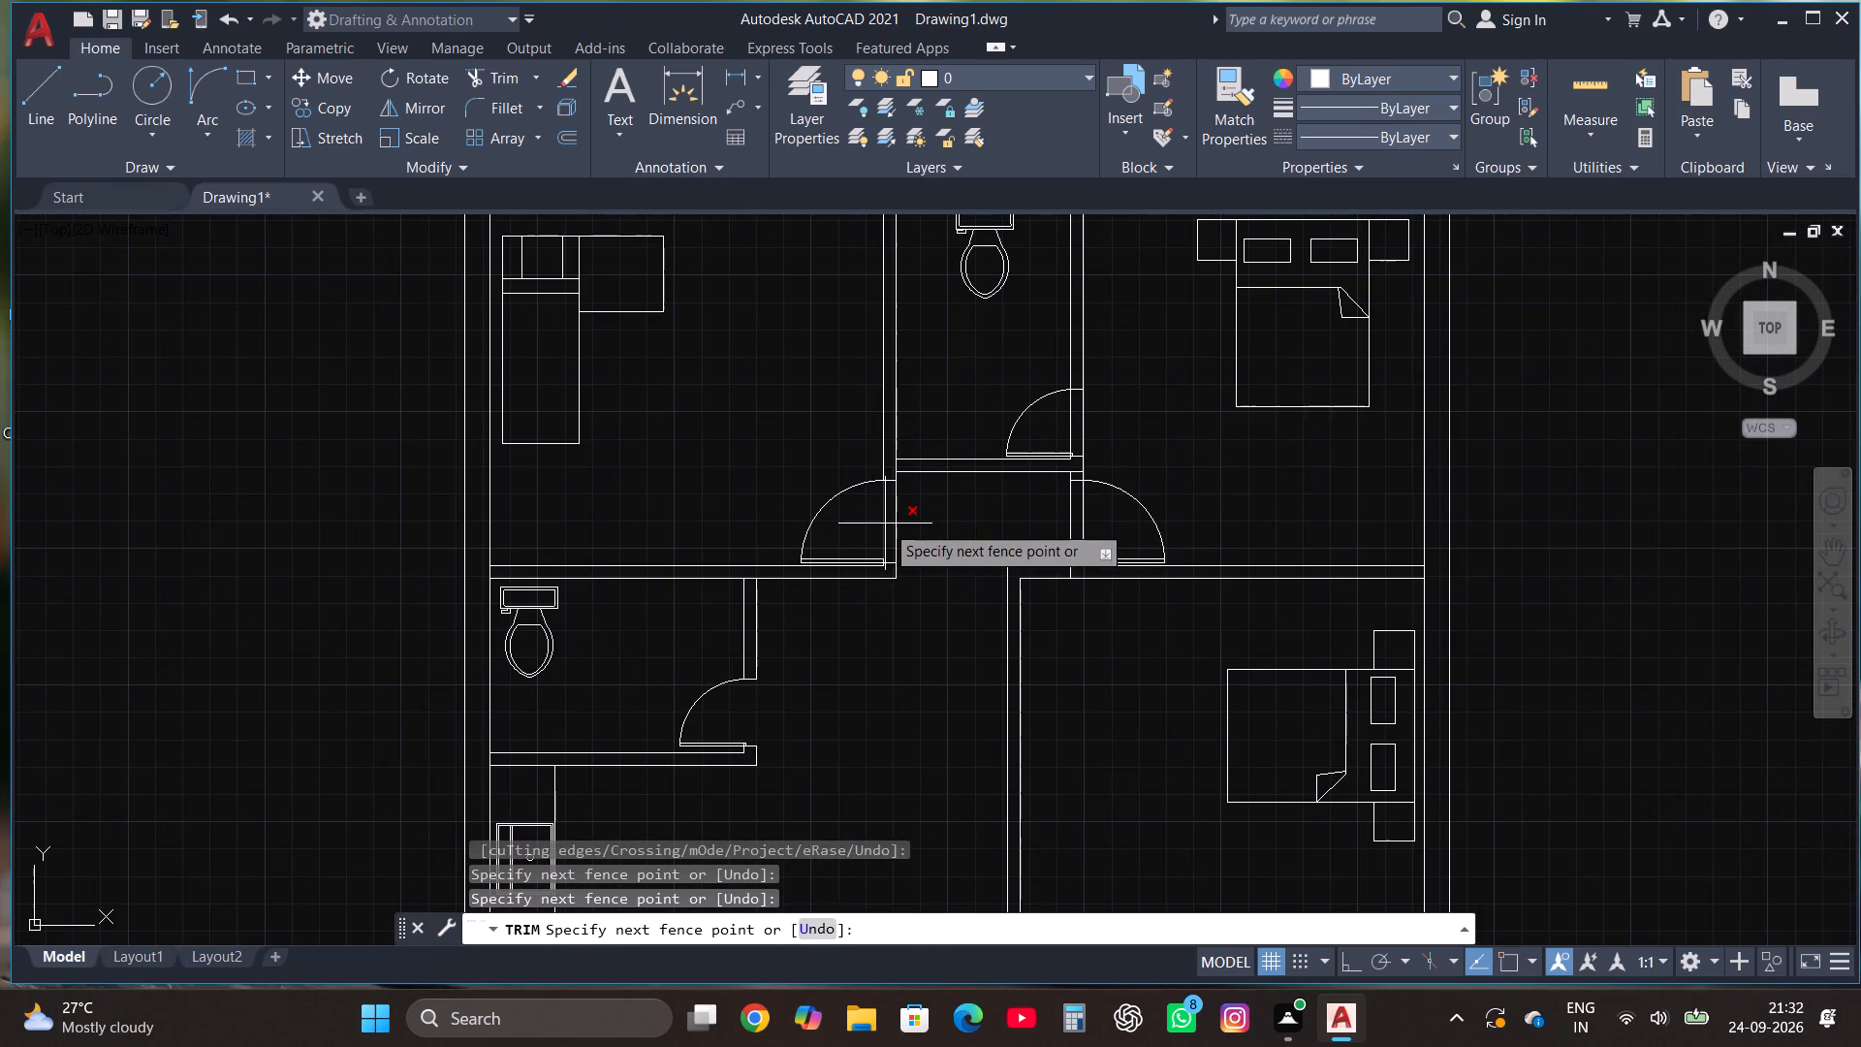
{"action": "left_click", "coordinate": [918, 526]}
{"action": "left_click", "coordinate": [1057, 432]}
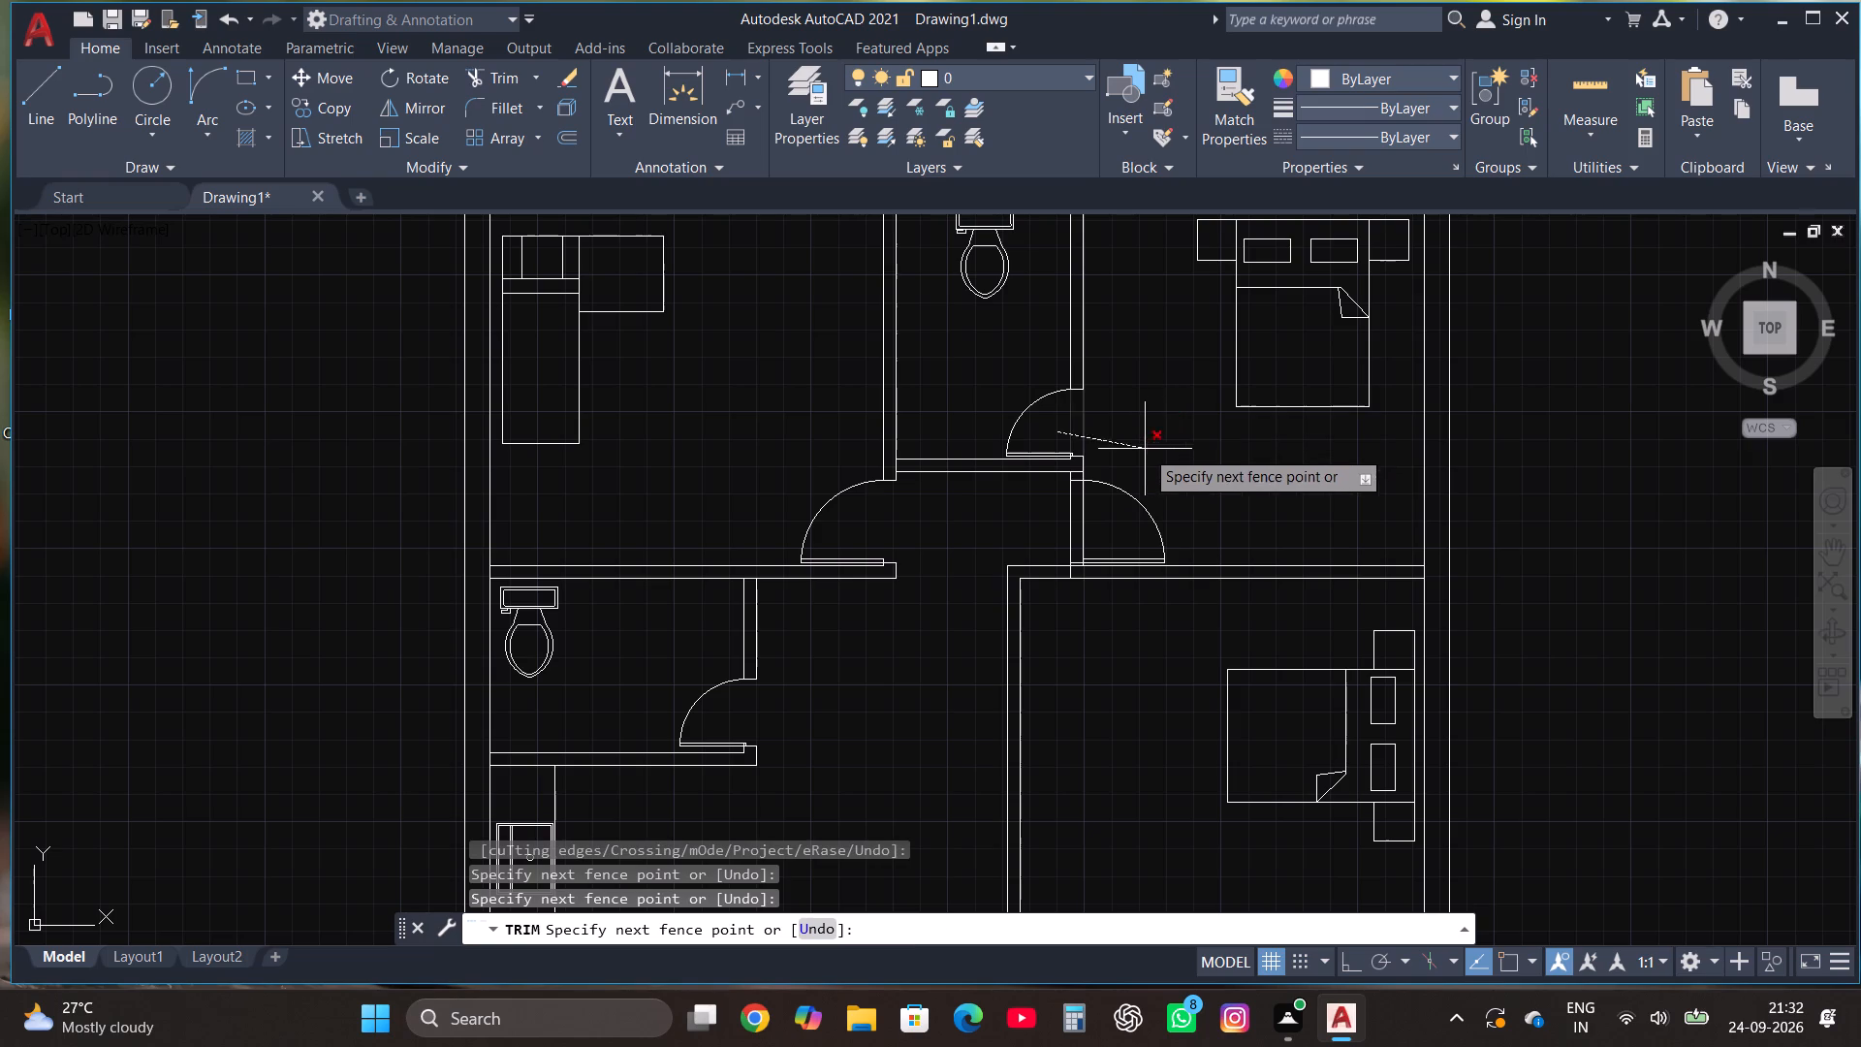
{"action": "left_click", "coordinate": [1145, 449]}
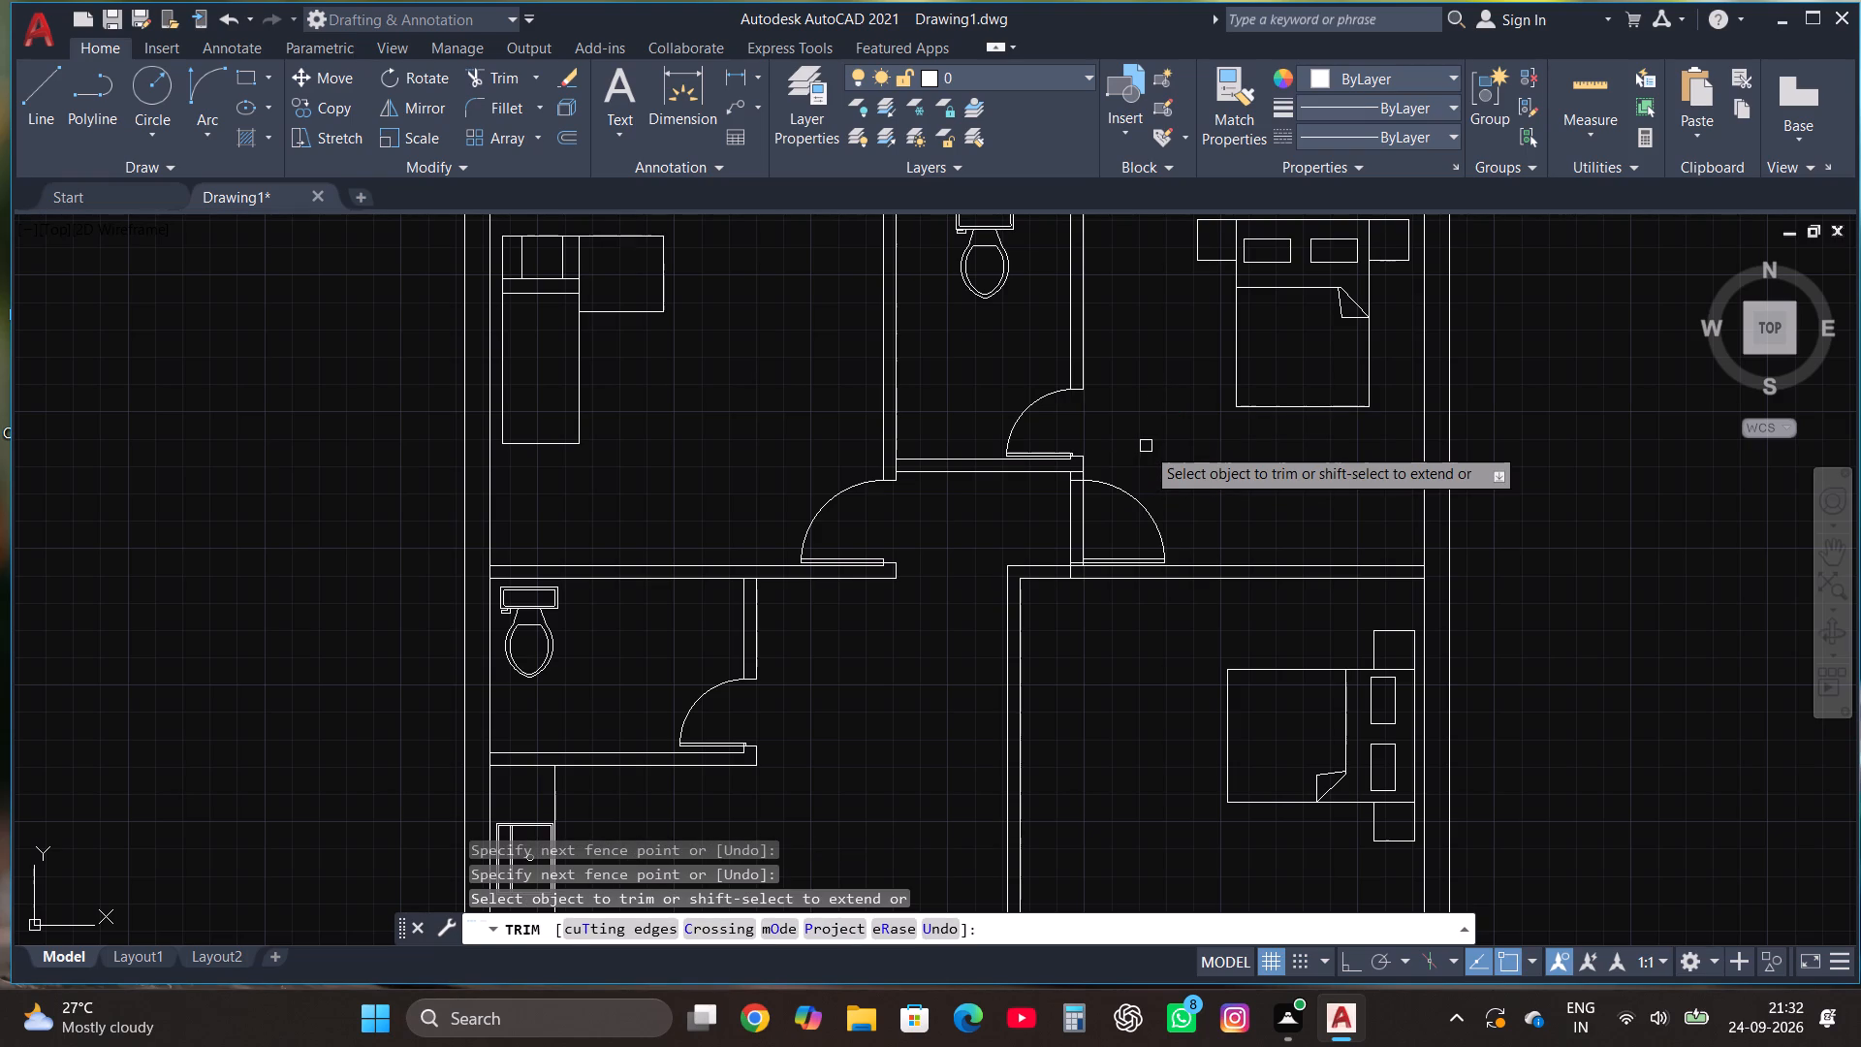
{"action": "left_click", "coordinate": [1110, 531]}
{"action": "left_click", "coordinate": [1024, 522]}
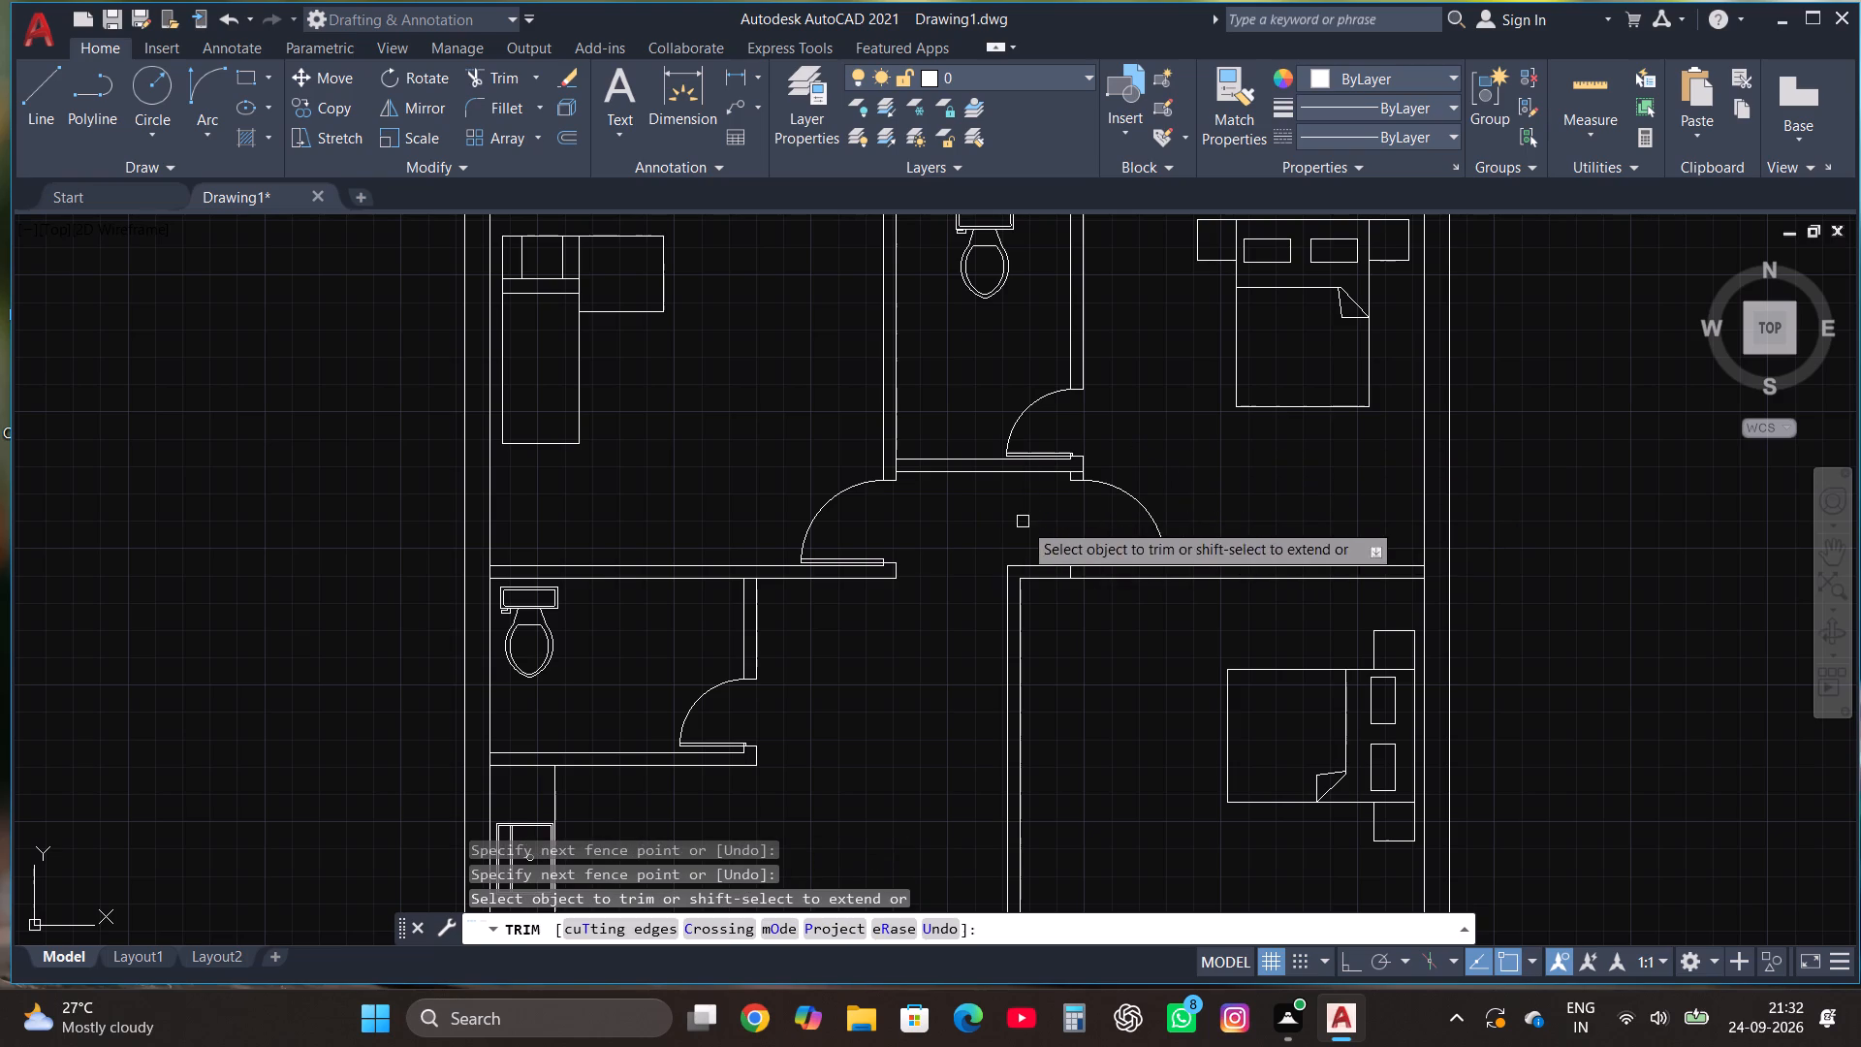
{"action": "scroll", "coordinate": [853, 313], "scroll_direction": "down", "scroll_amount": 2}
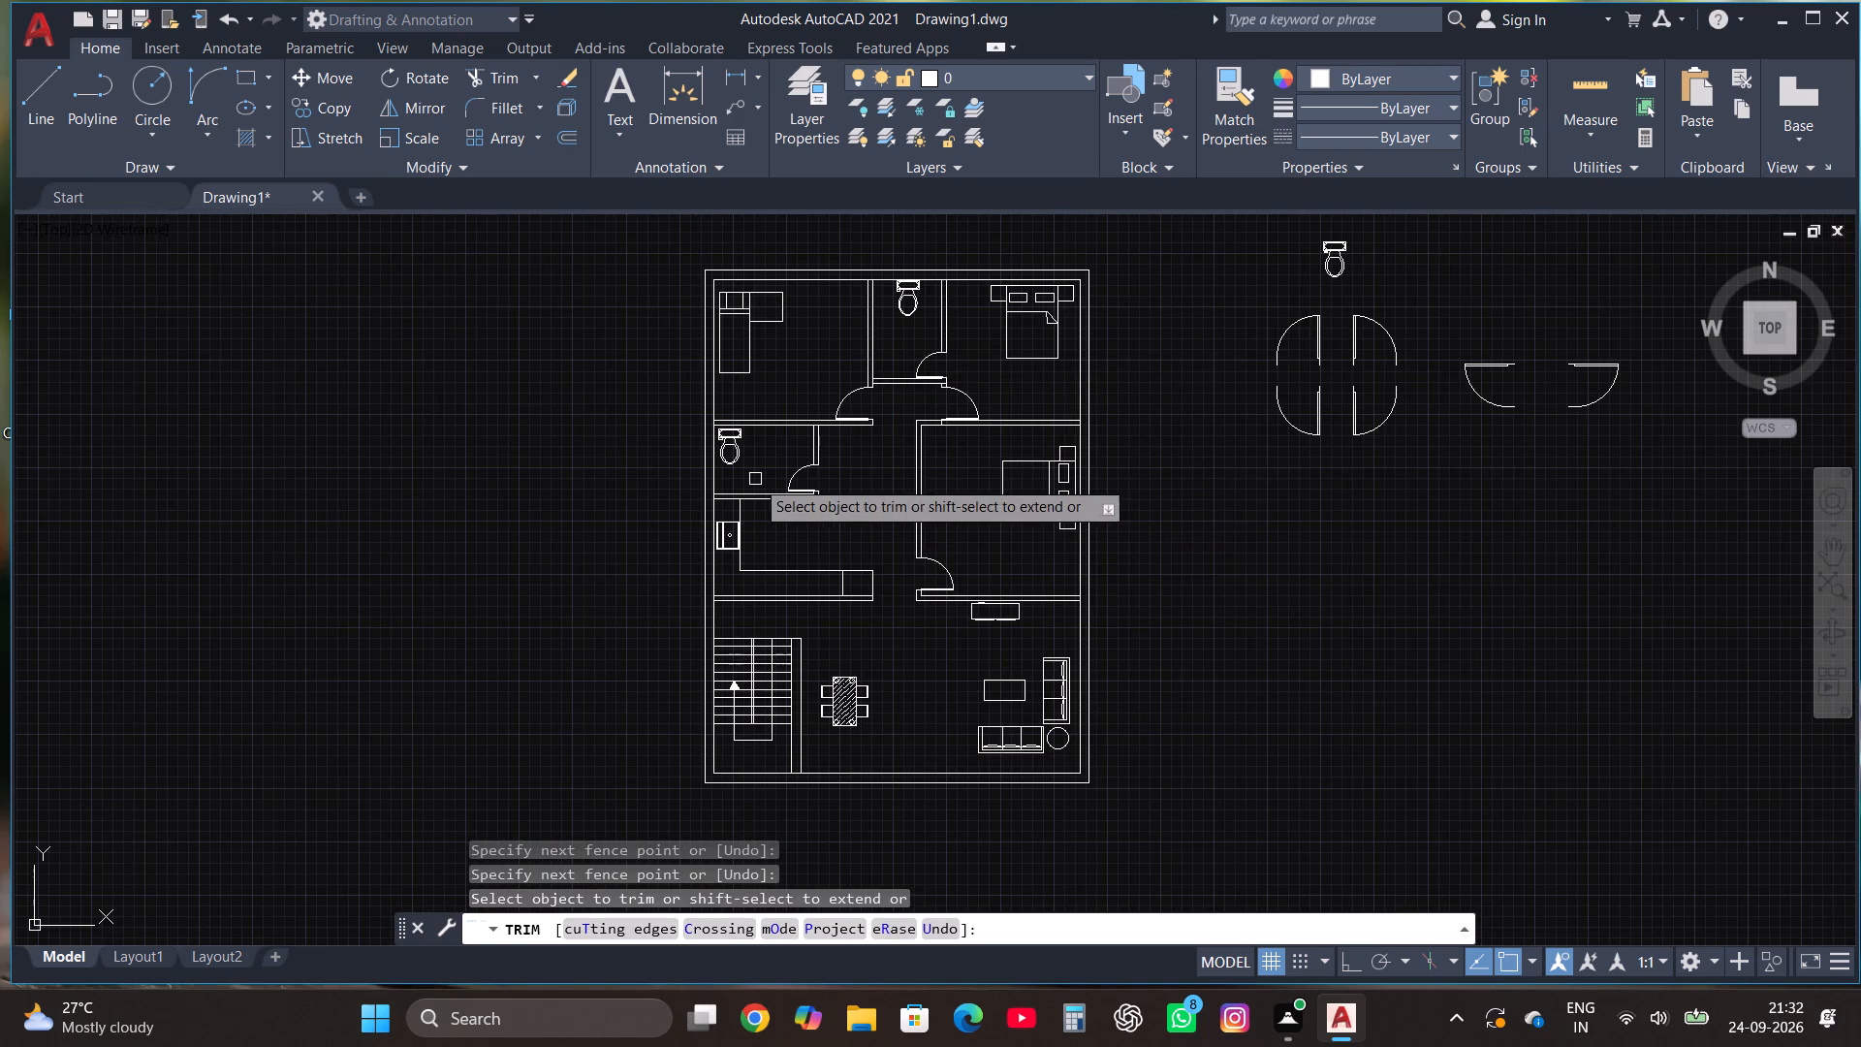
Draw a window about 4' wide in the northwest bedroom's north wall, as a wall-thickness rectangle with a lengthwise centre line.
{"action": "key", "text": "Escape"}
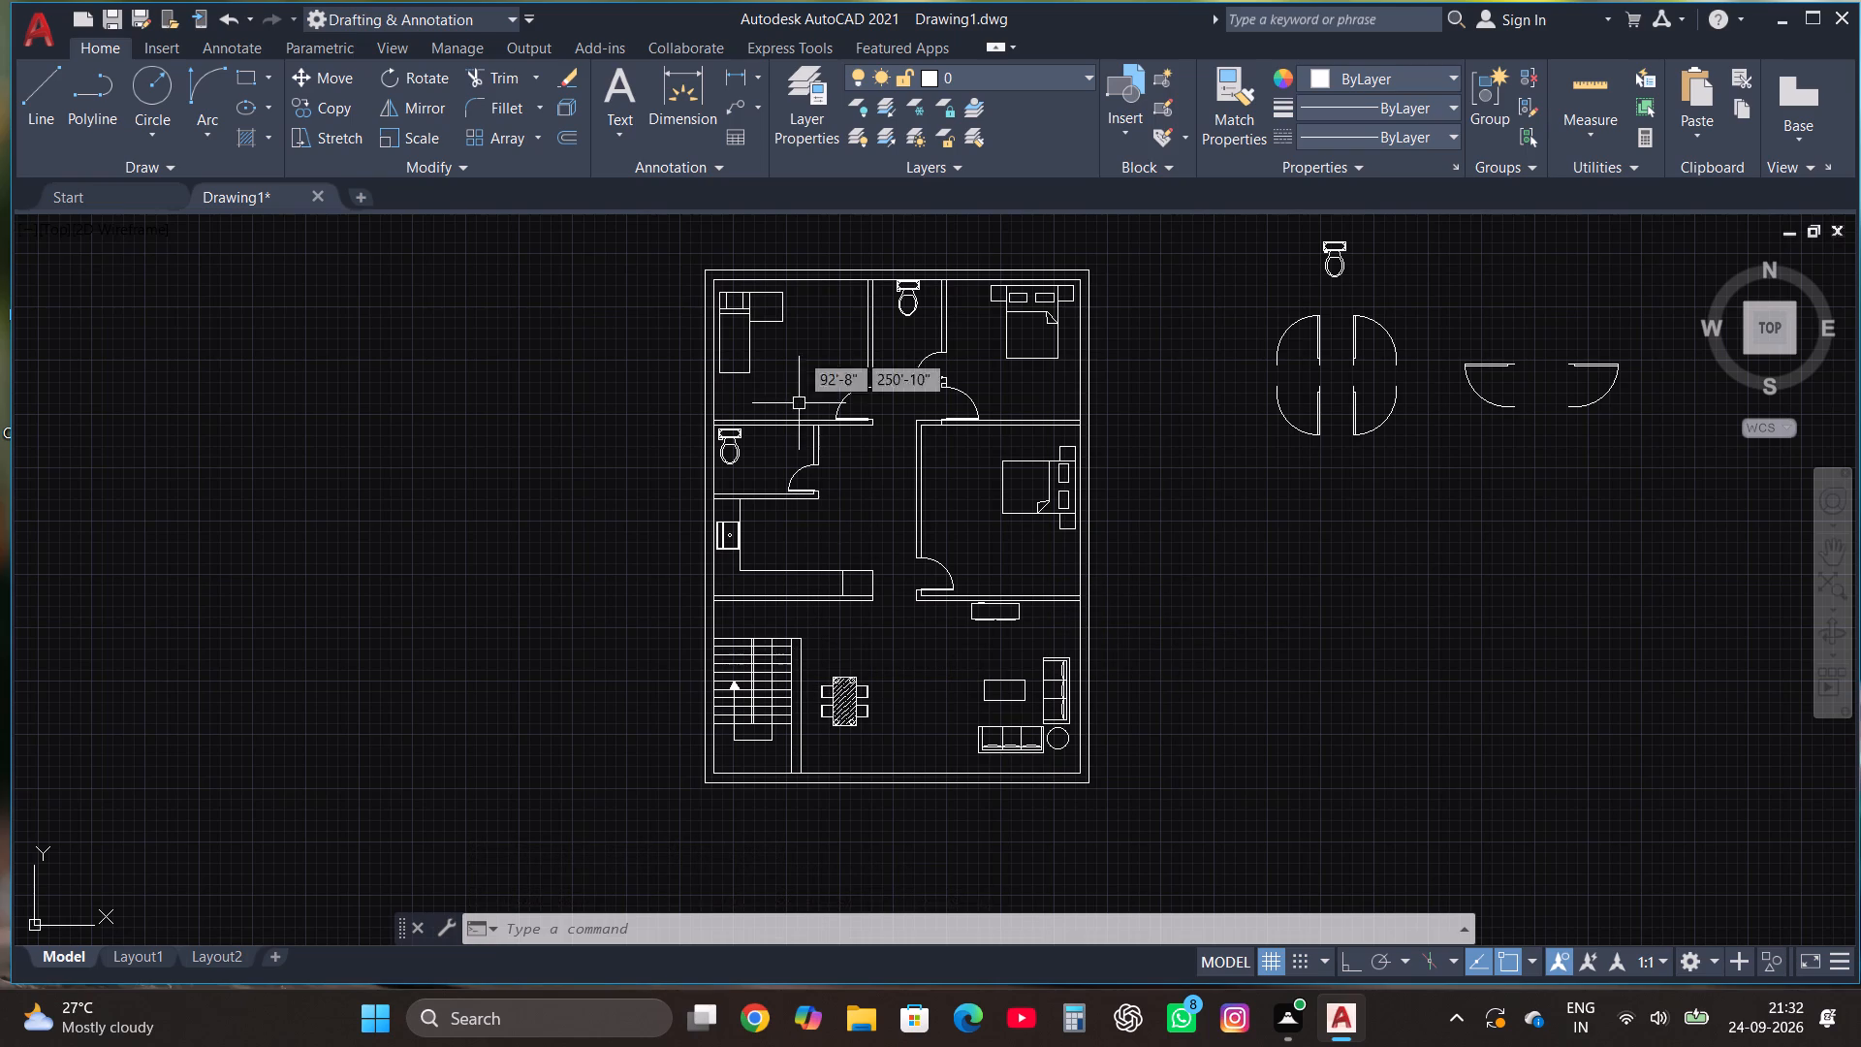
{"action": "scroll", "coordinate": [769, 260], "scroll_direction": "up", "scroll_amount": 2}
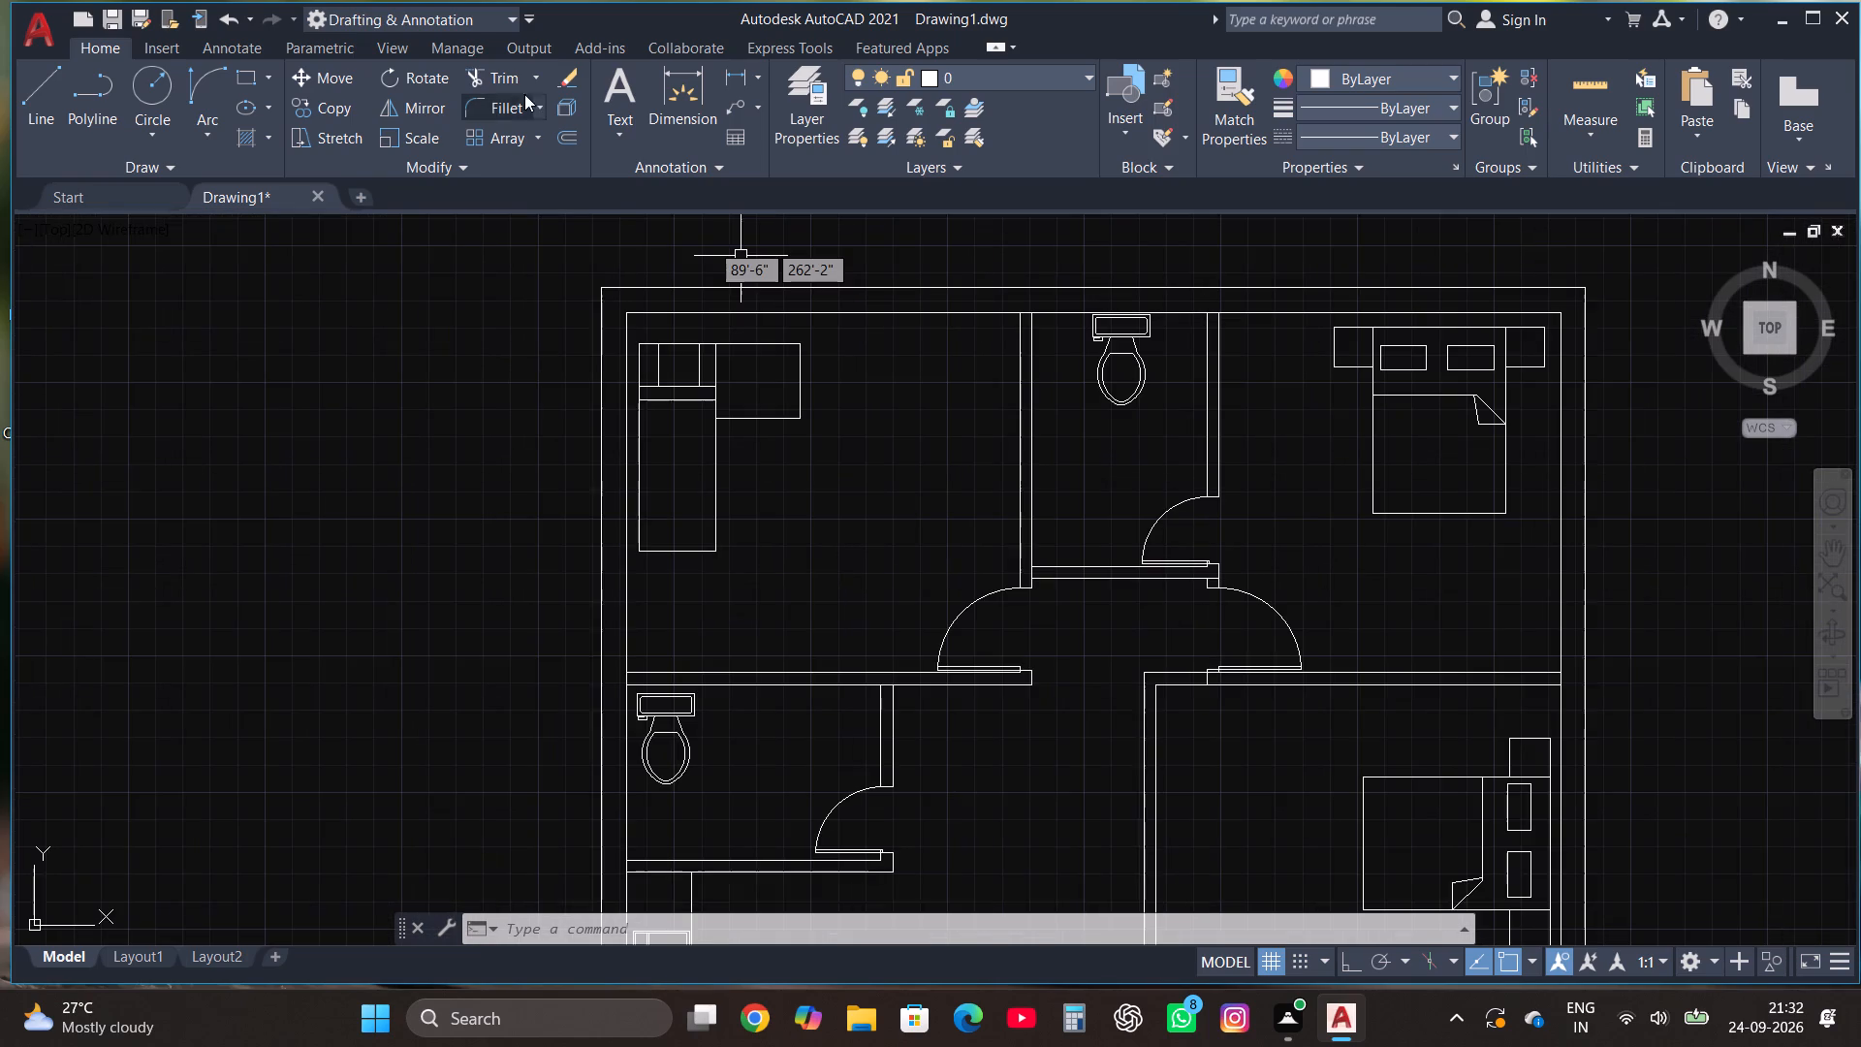
{"action": "left_click", "coordinate": [240, 72]}
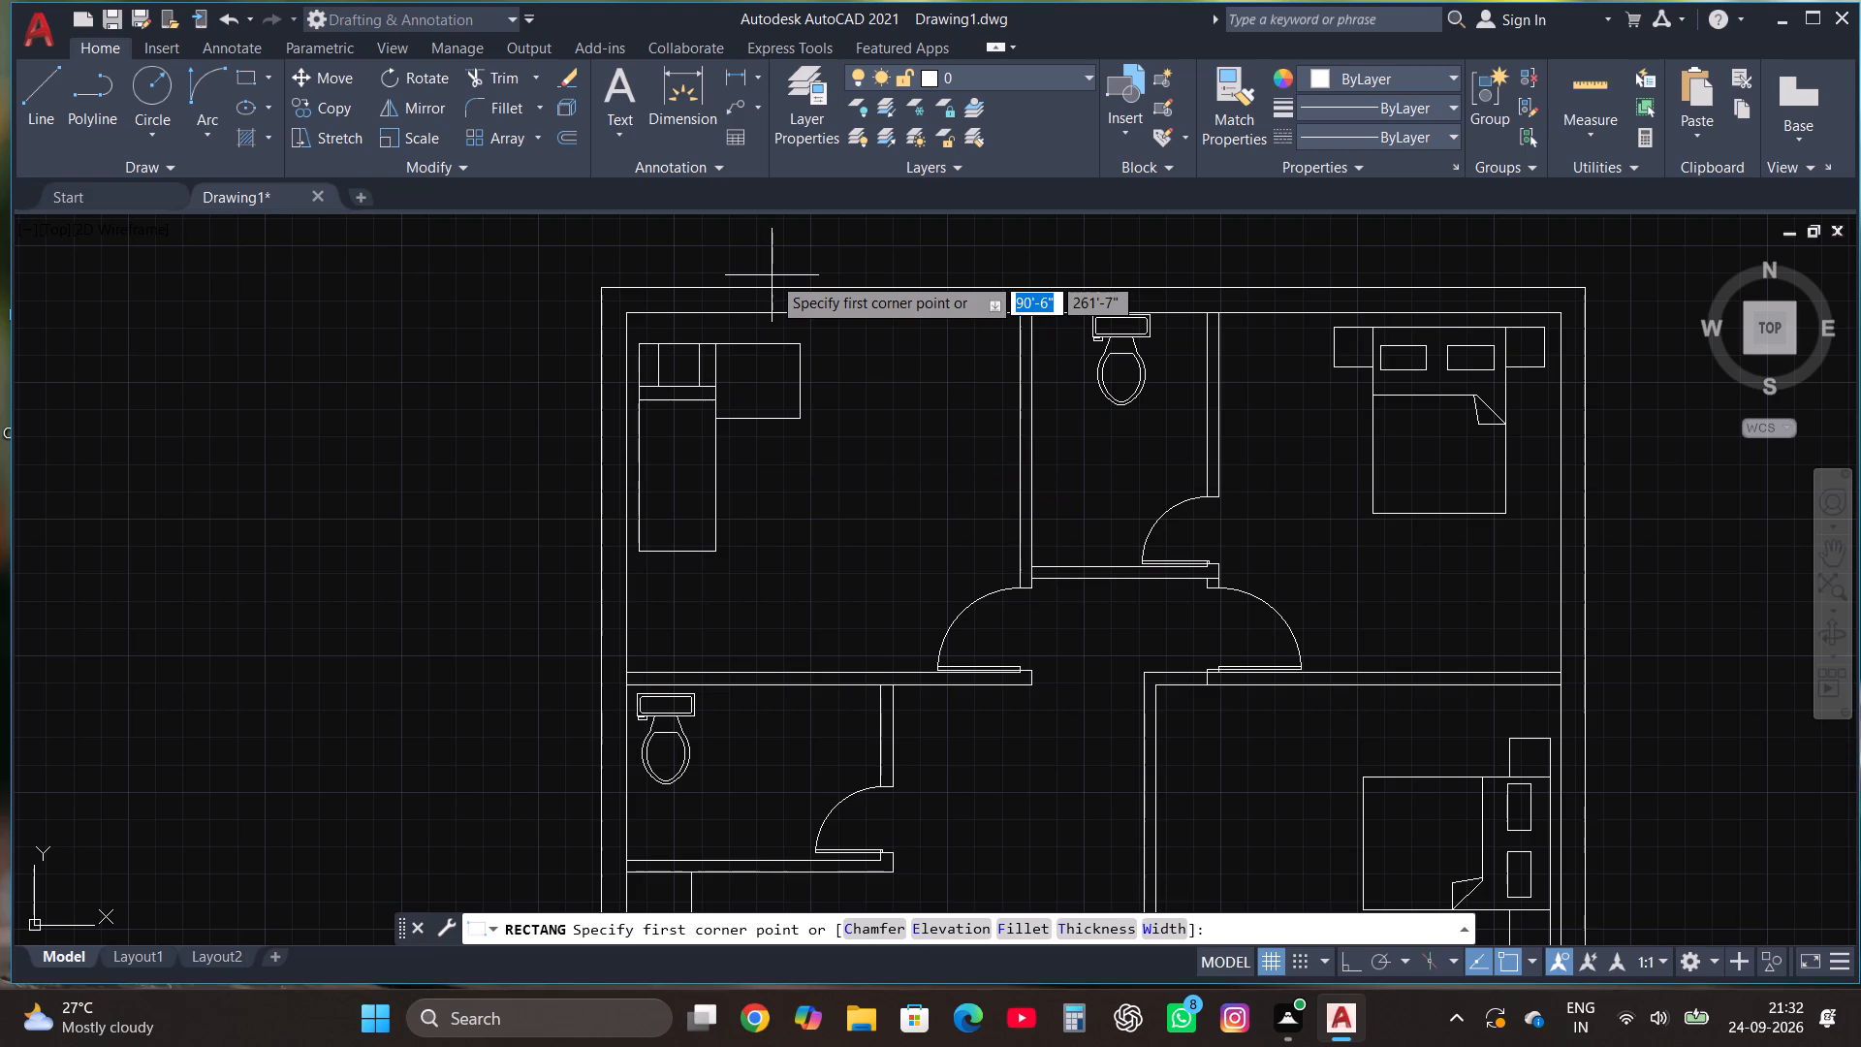
{"action": "scroll", "coordinate": [611, 346], "scroll_direction": "up", "scroll_amount": 2}
{"action": "scroll", "coordinate": [610, 440], "scroll_direction": "down", "scroll_amount": 1}
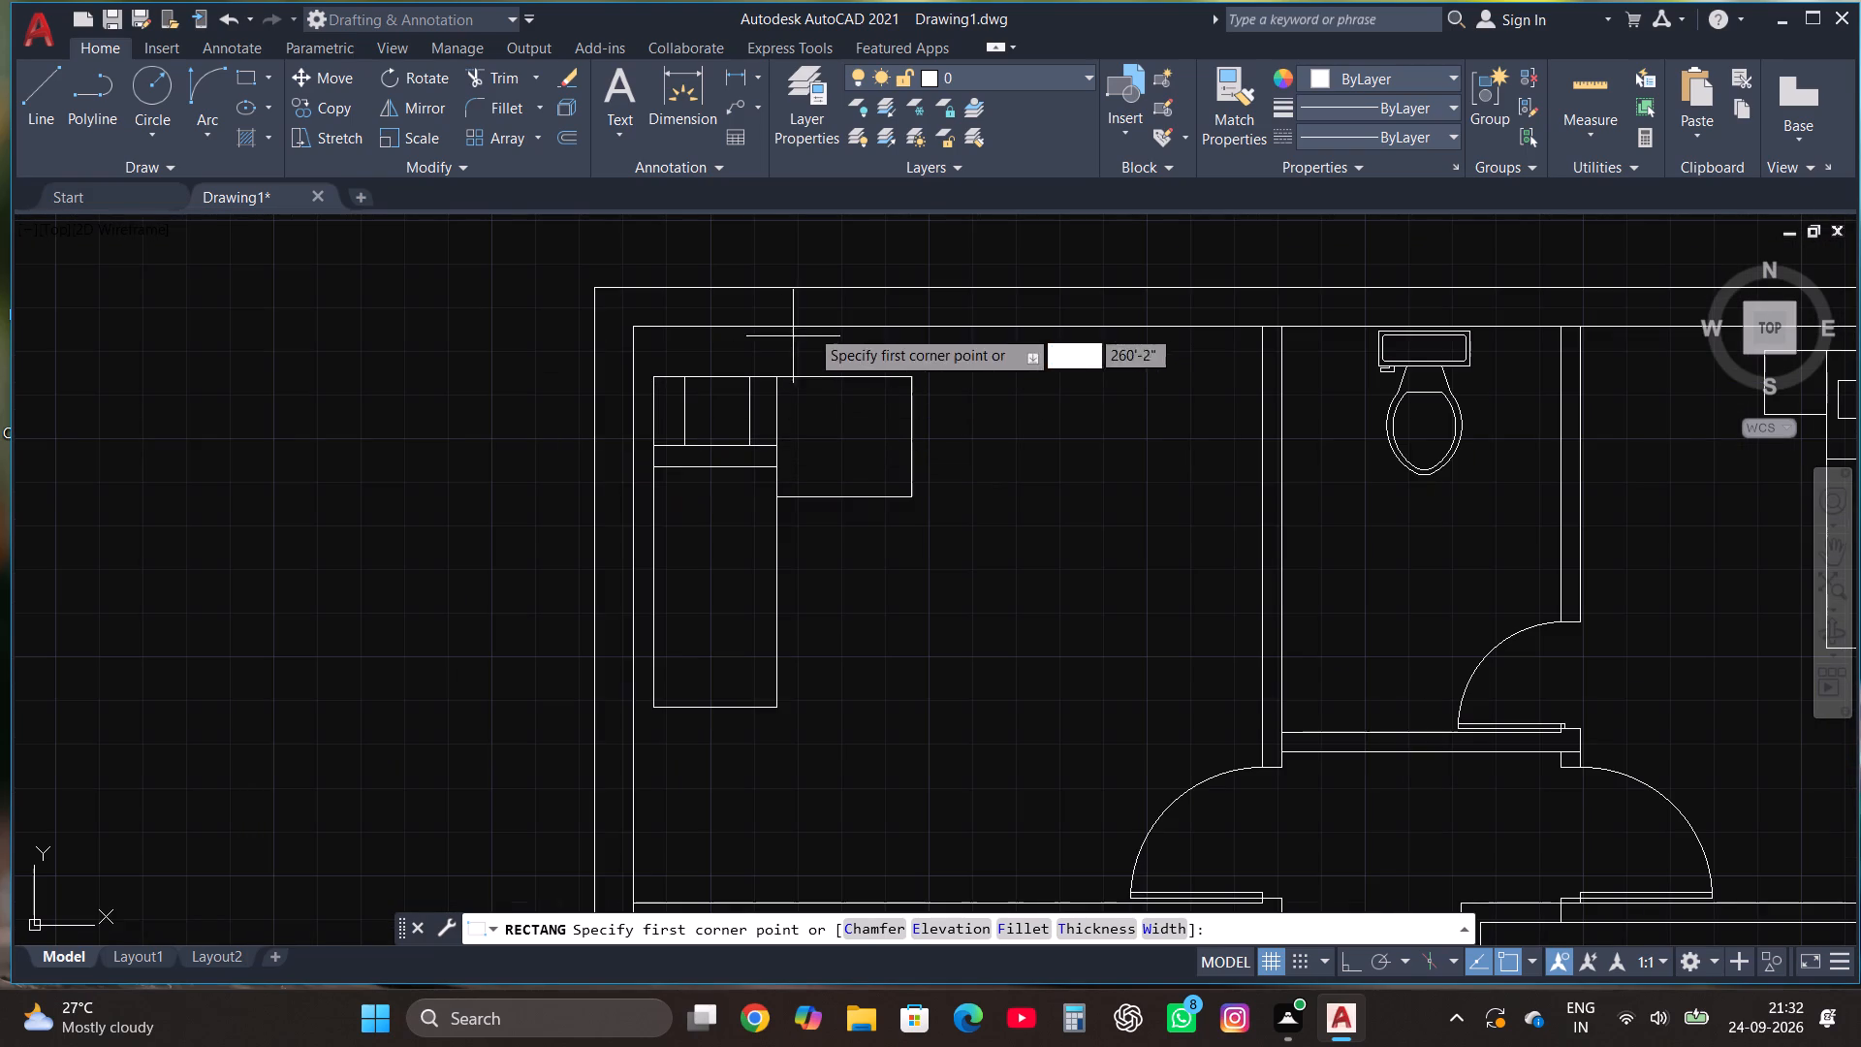
{"action": "left_click", "coordinate": [816, 289]}
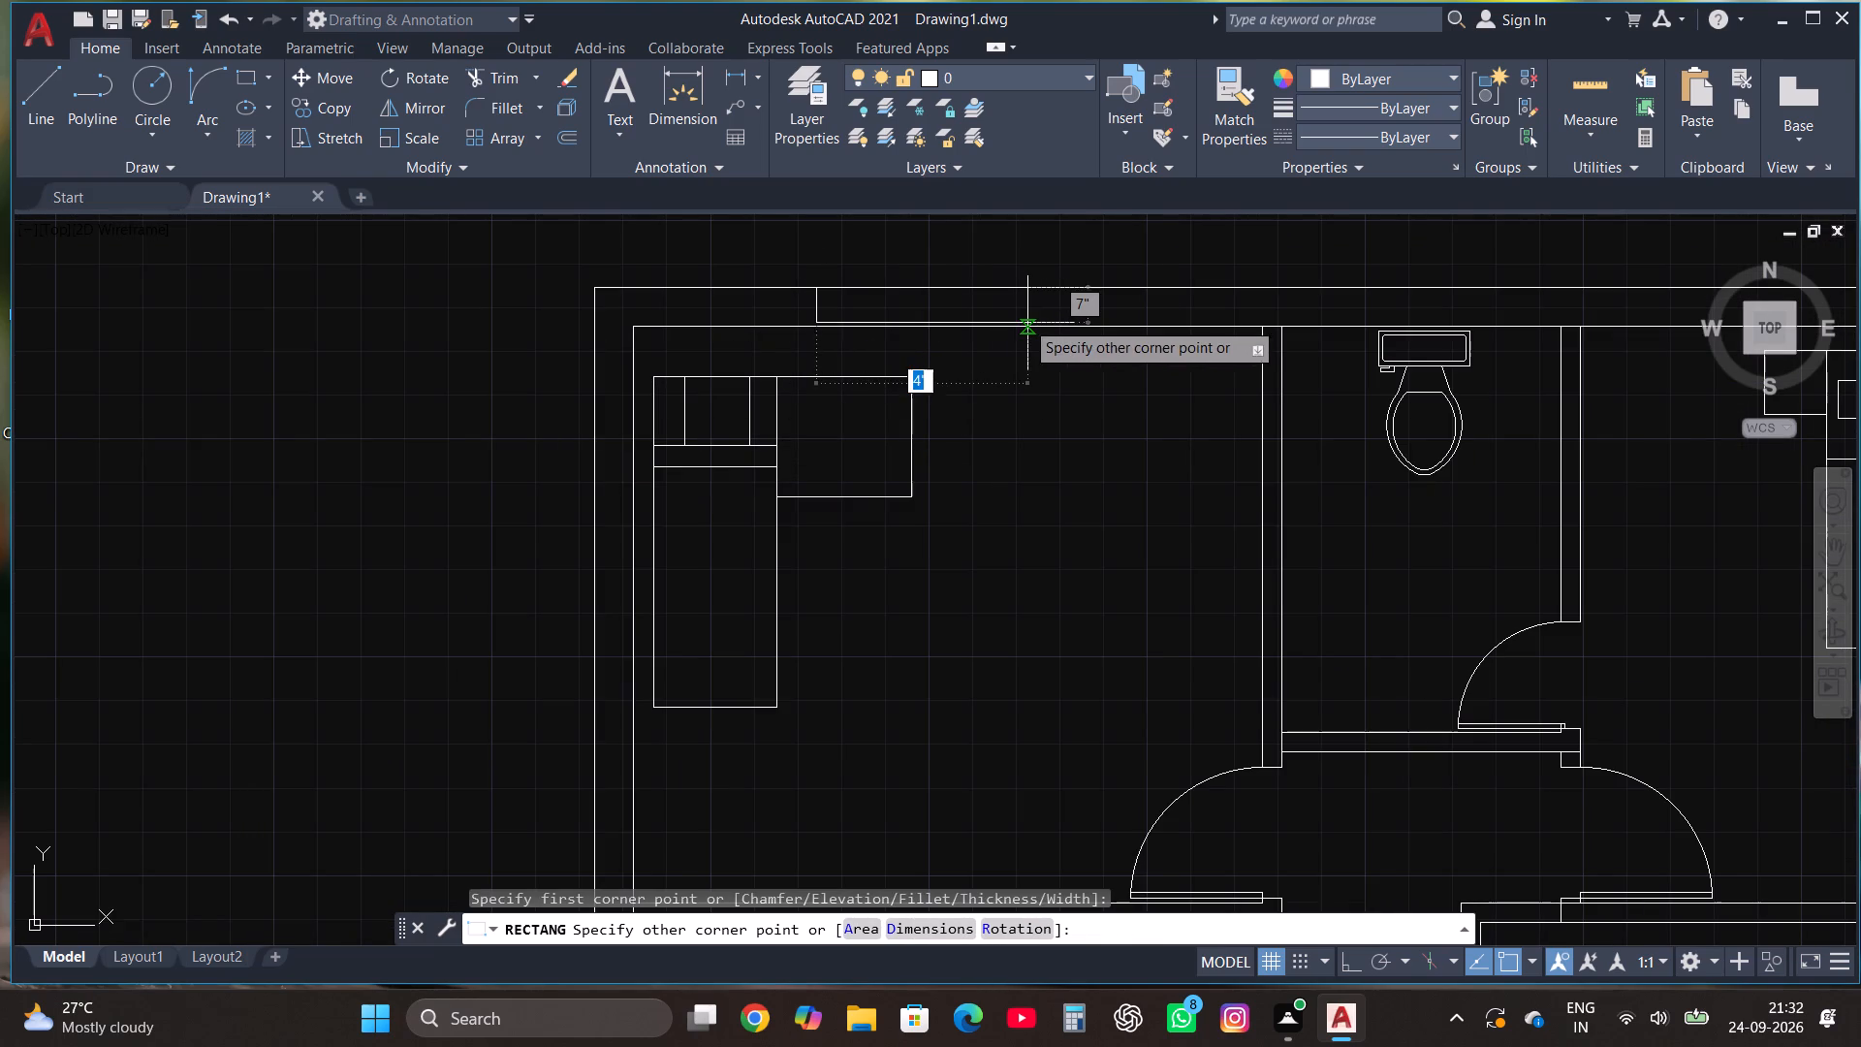
{"action": "left_click", "coordinate": [1045, 325]}
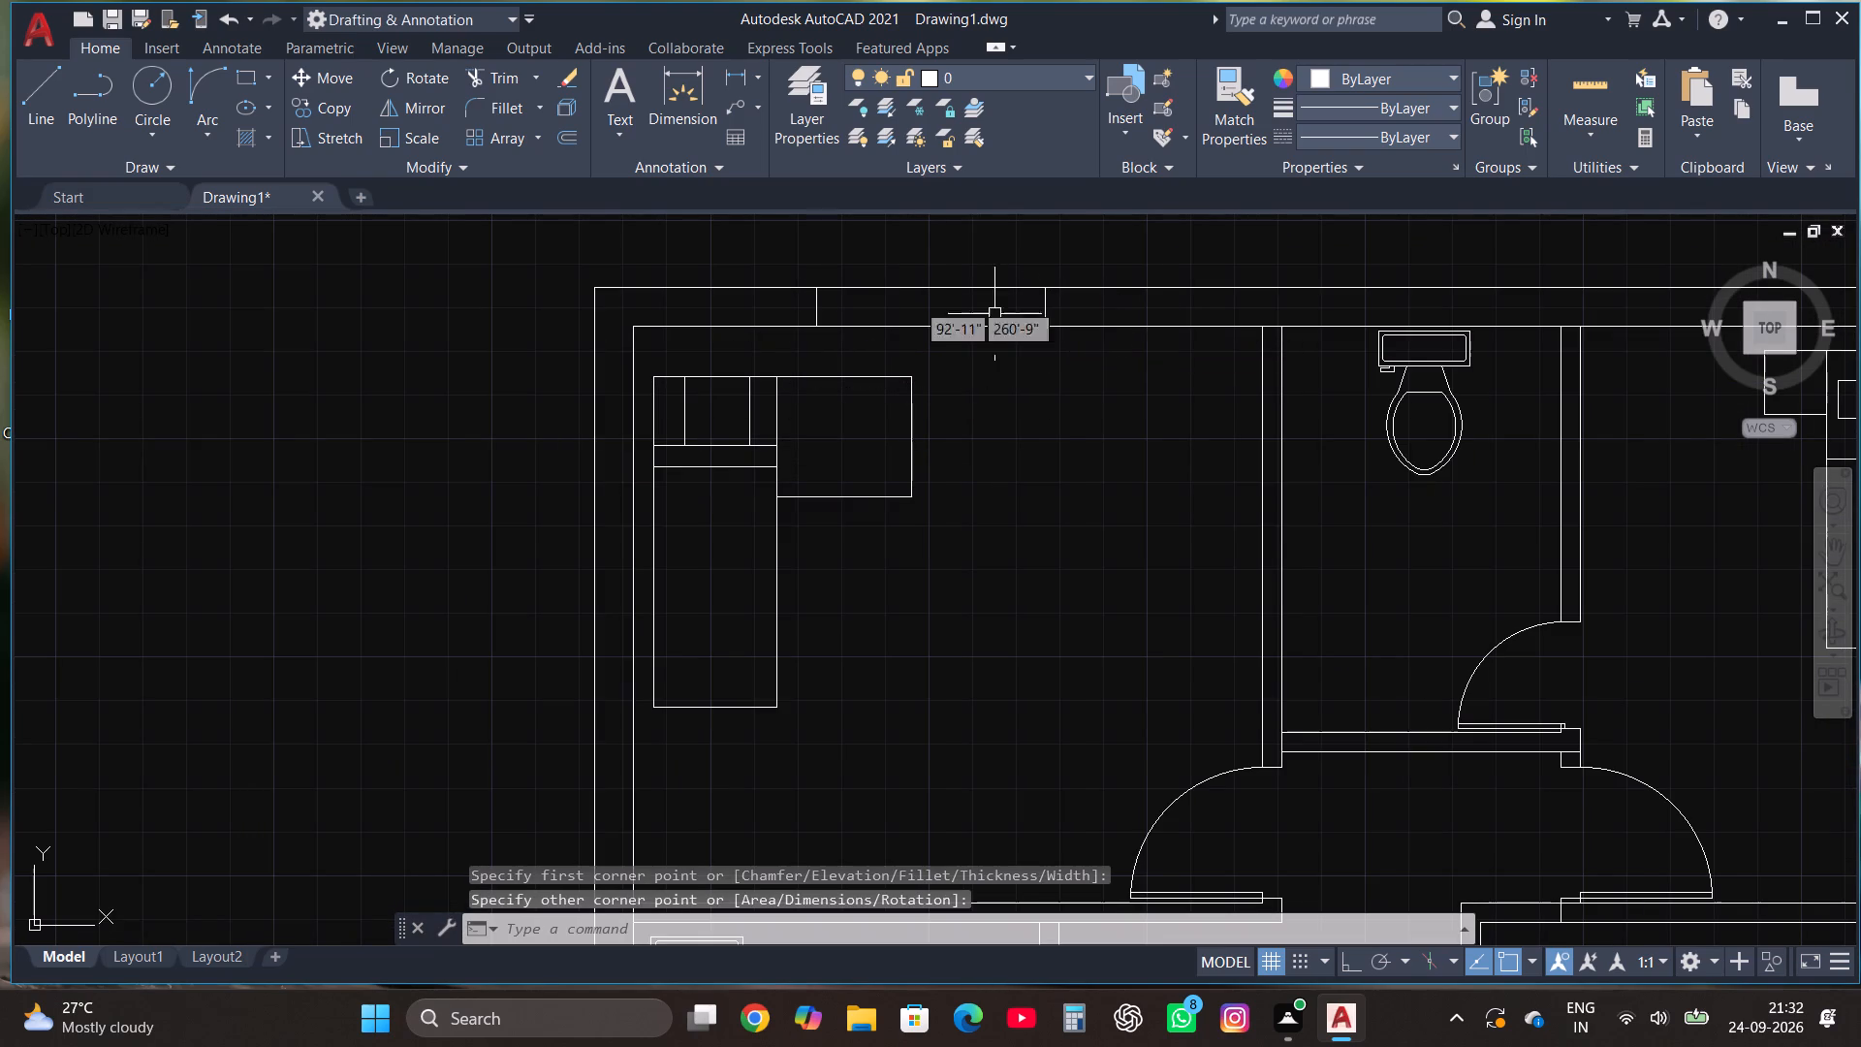
{"action": "left_click", "coordinate": [27, 94]}
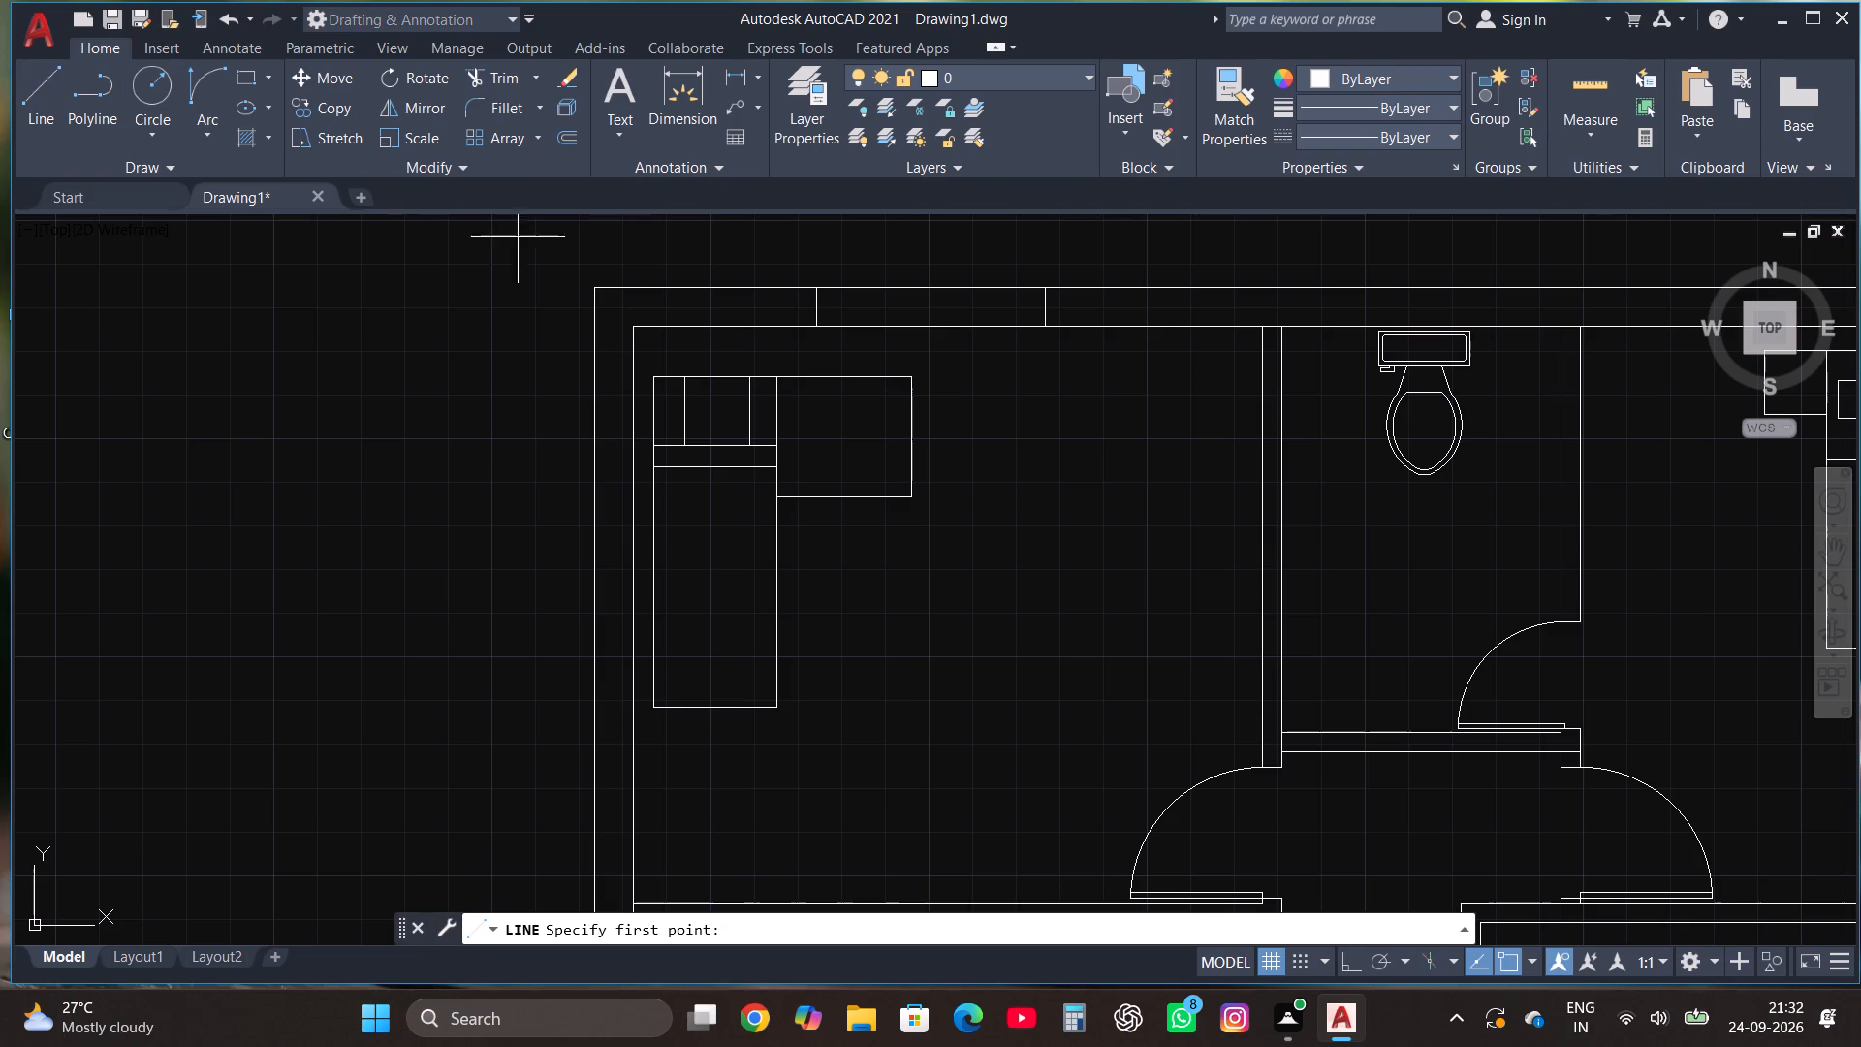
{"action": "left_click", "coordinate": [814, 311]}
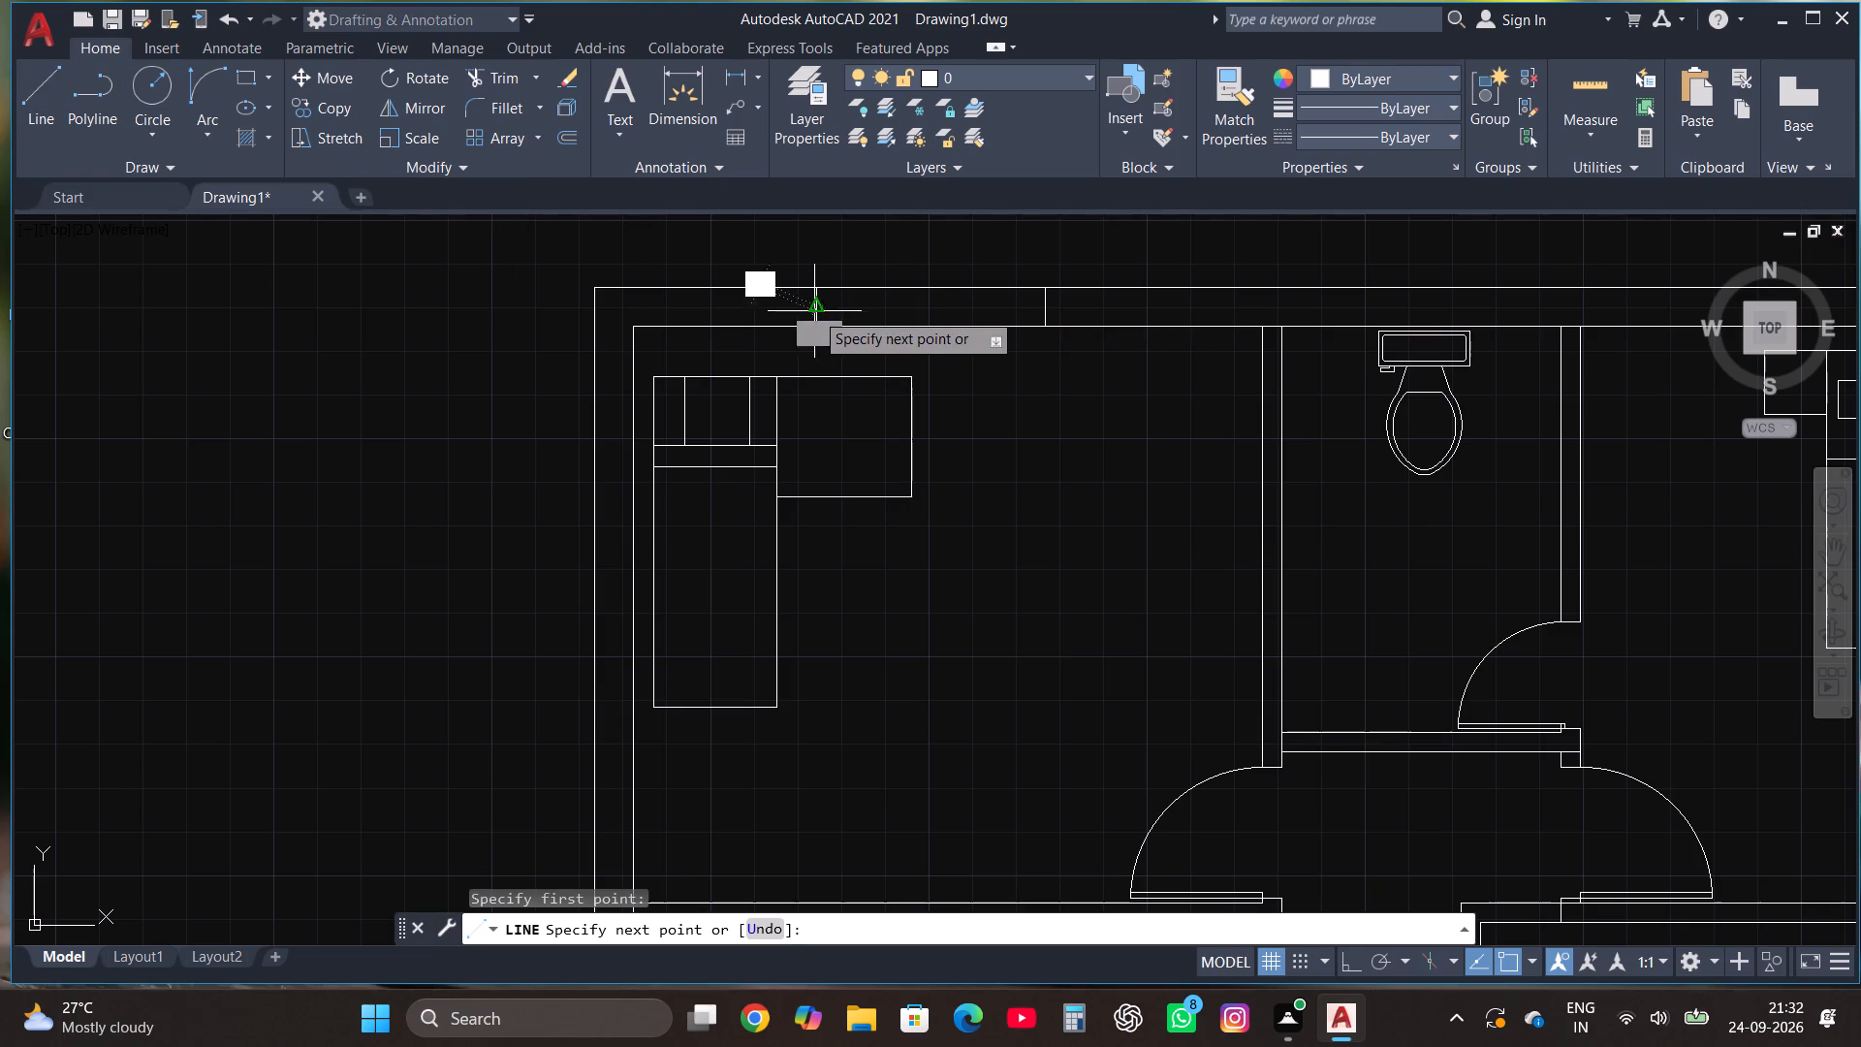
{"action": "left_click_drag", "start_coordinate": [1047, 308], "coordinate": [1047, 311]}
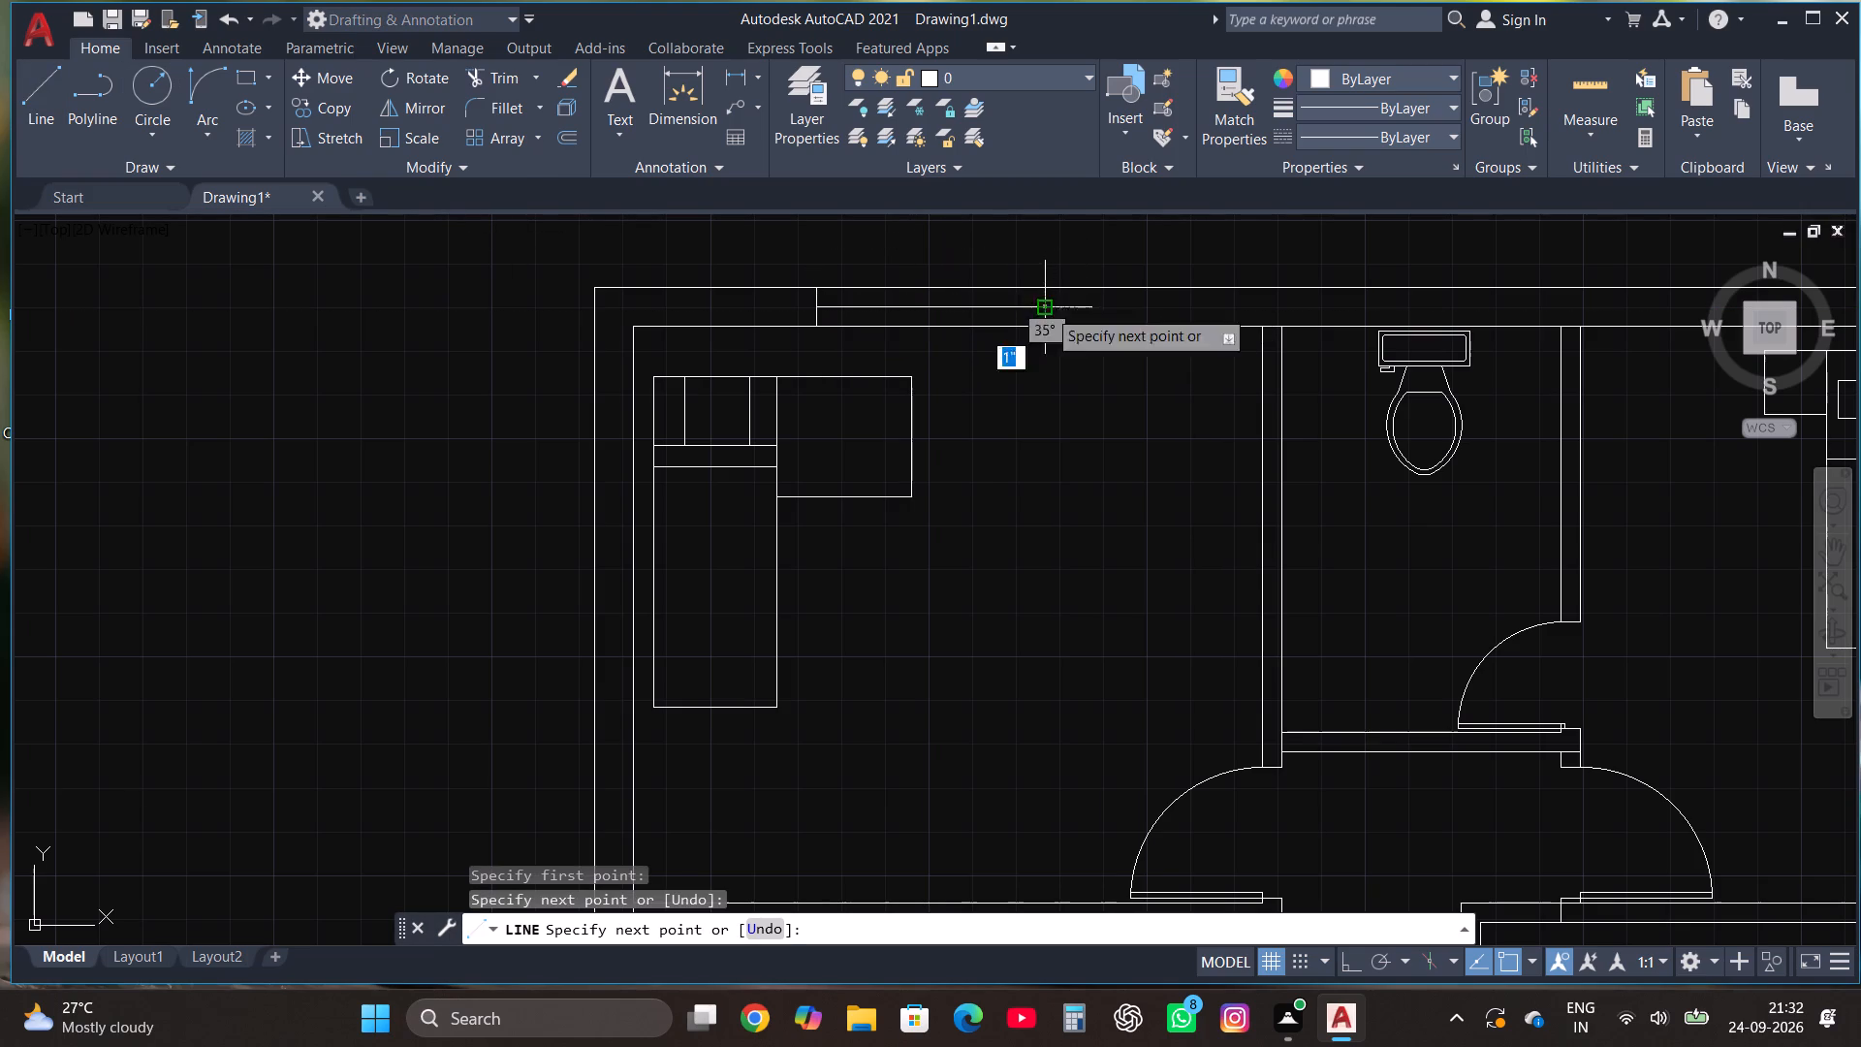
{"action": "left_click_drag", "start_coordinate": [1047, 311], "coordinate": [1041, 351]}
{"action": "key", "text": "Escape"}
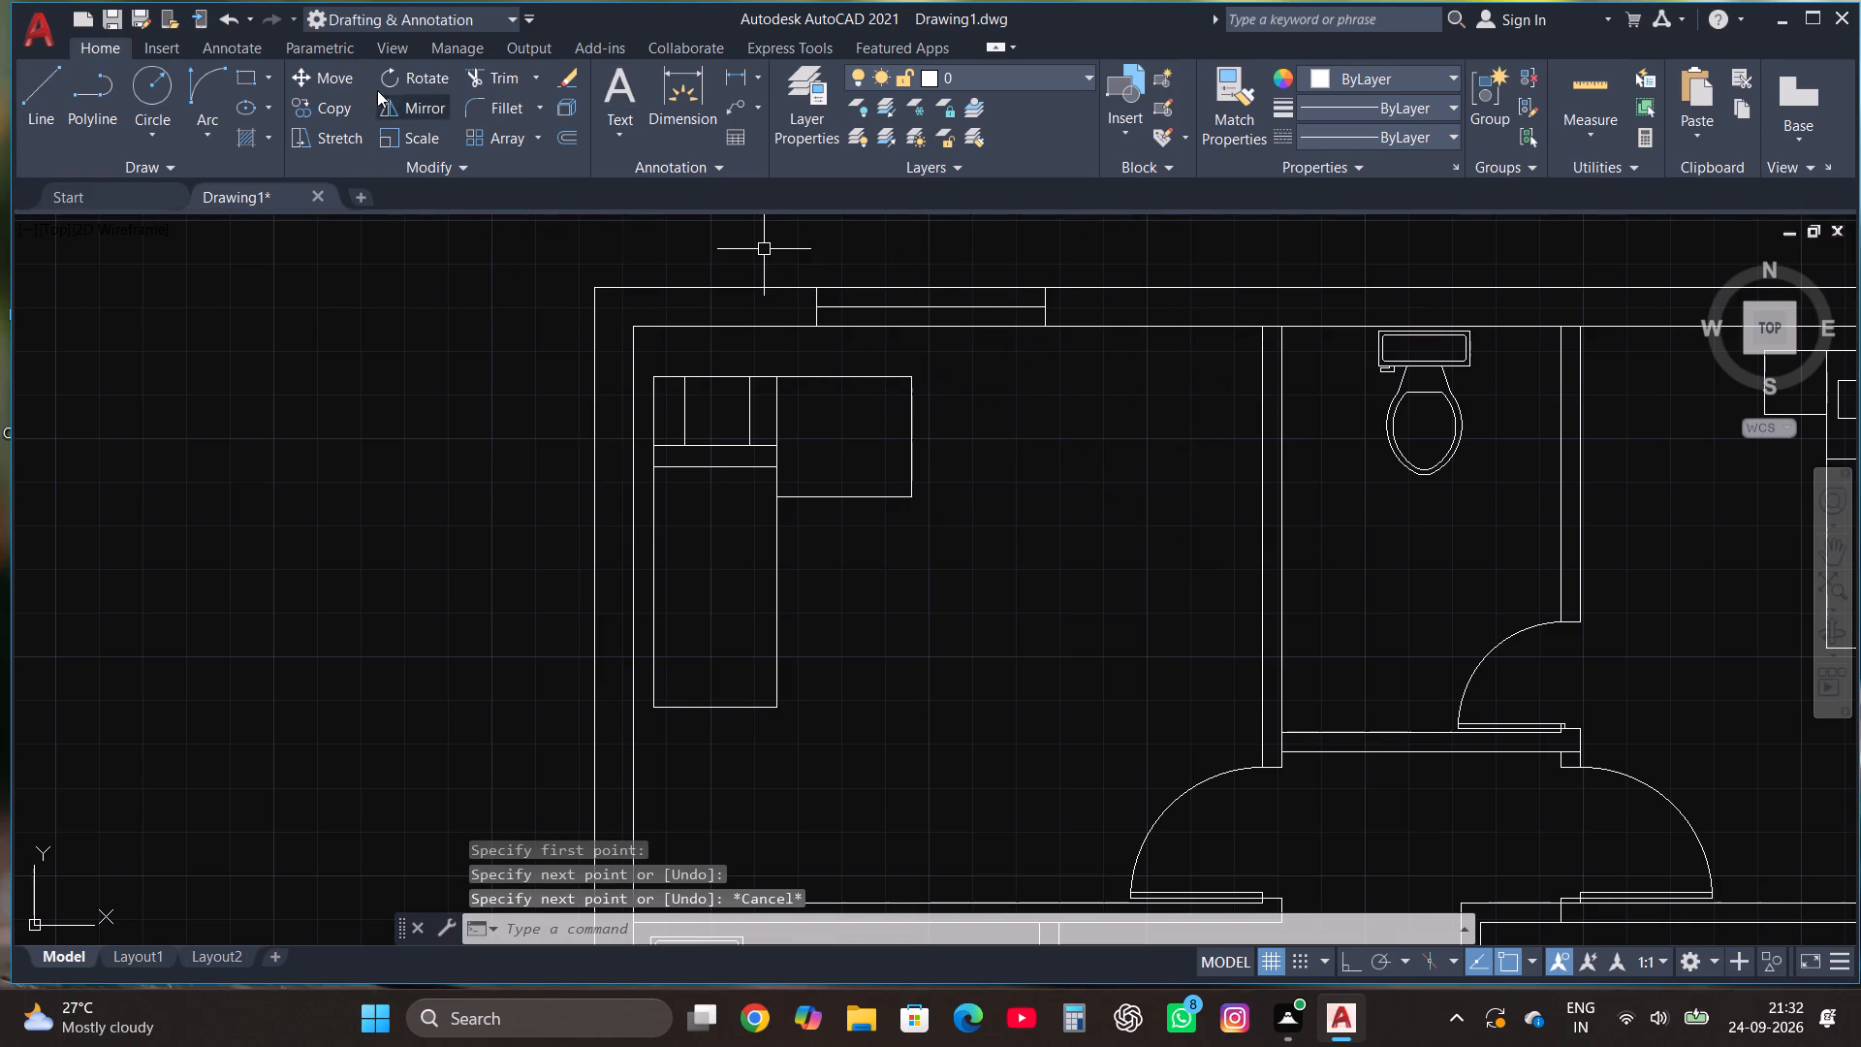
Draw a window about 1'-8" wide in the north toilet's north wall above the fixture, with a lengthwise centre line.
{"action": "left_click", "coordinate": [239, 74]}
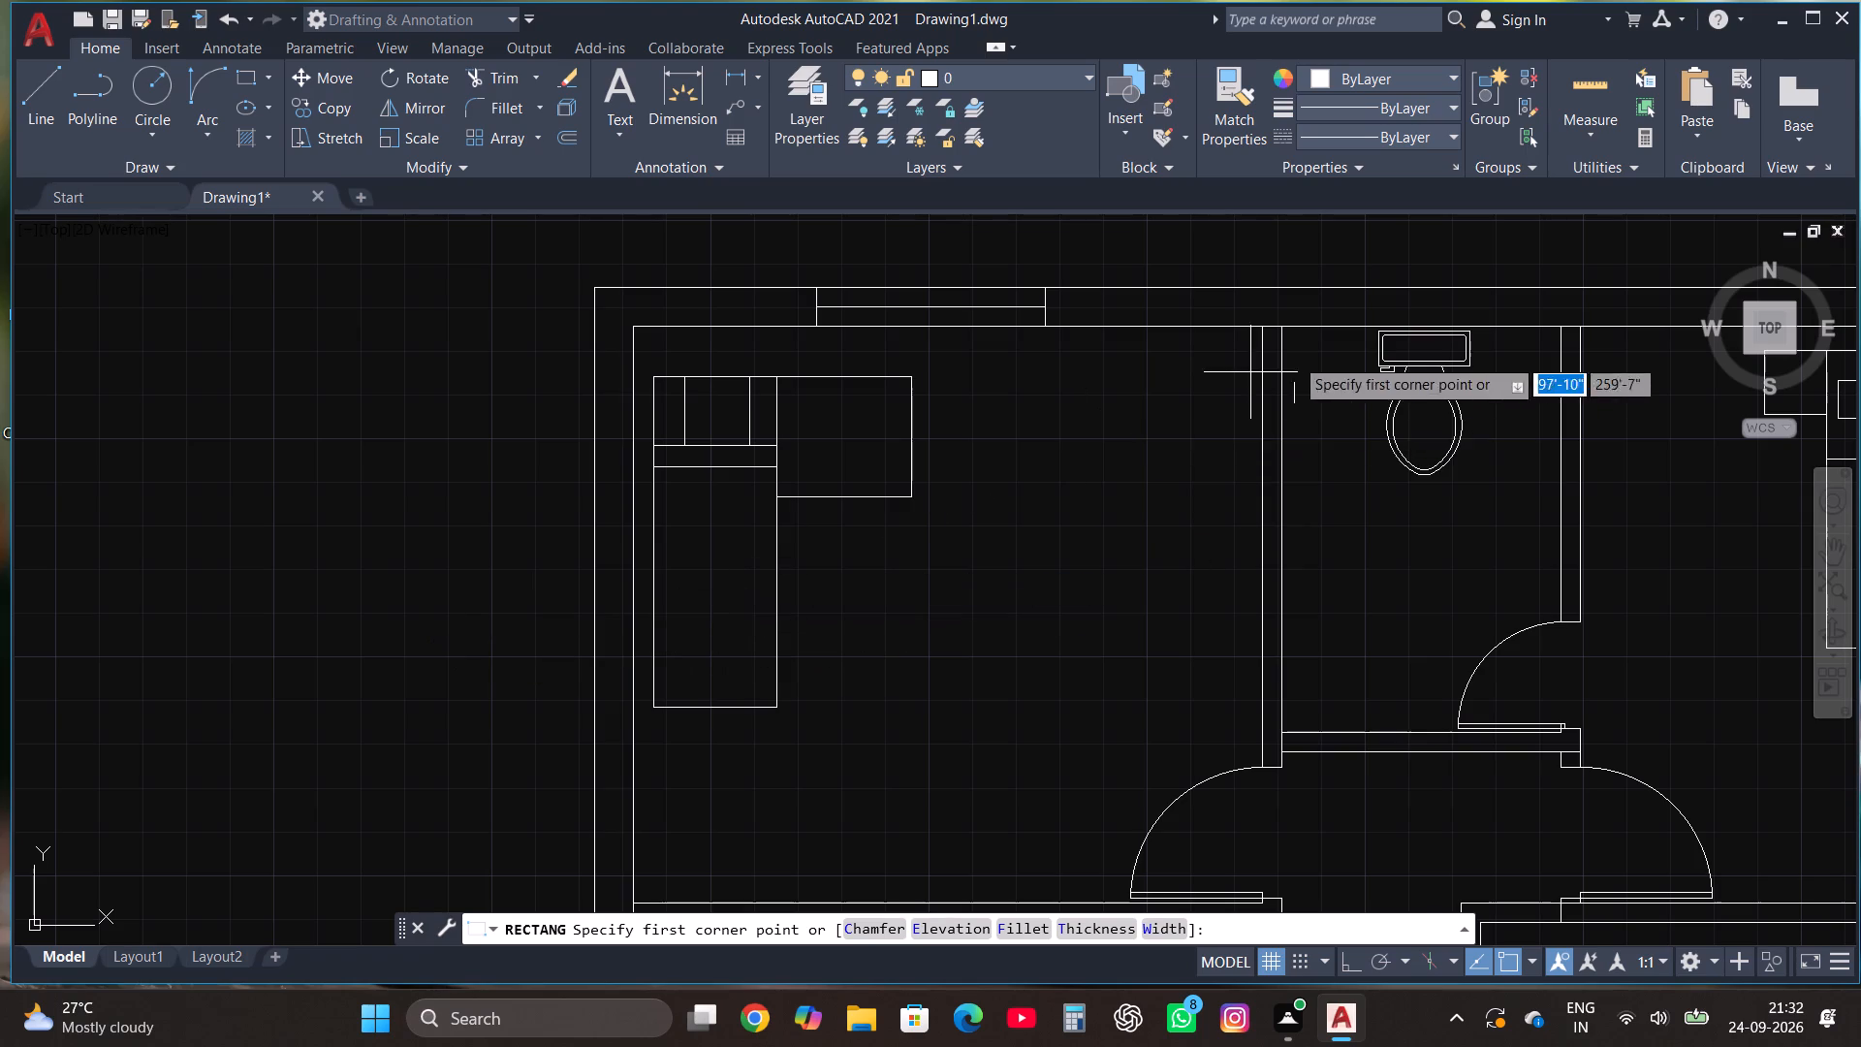
{"action": "scroll", "coordinate": [1500, 335], "scroll_direction": "up", "scroll_amount": 1}
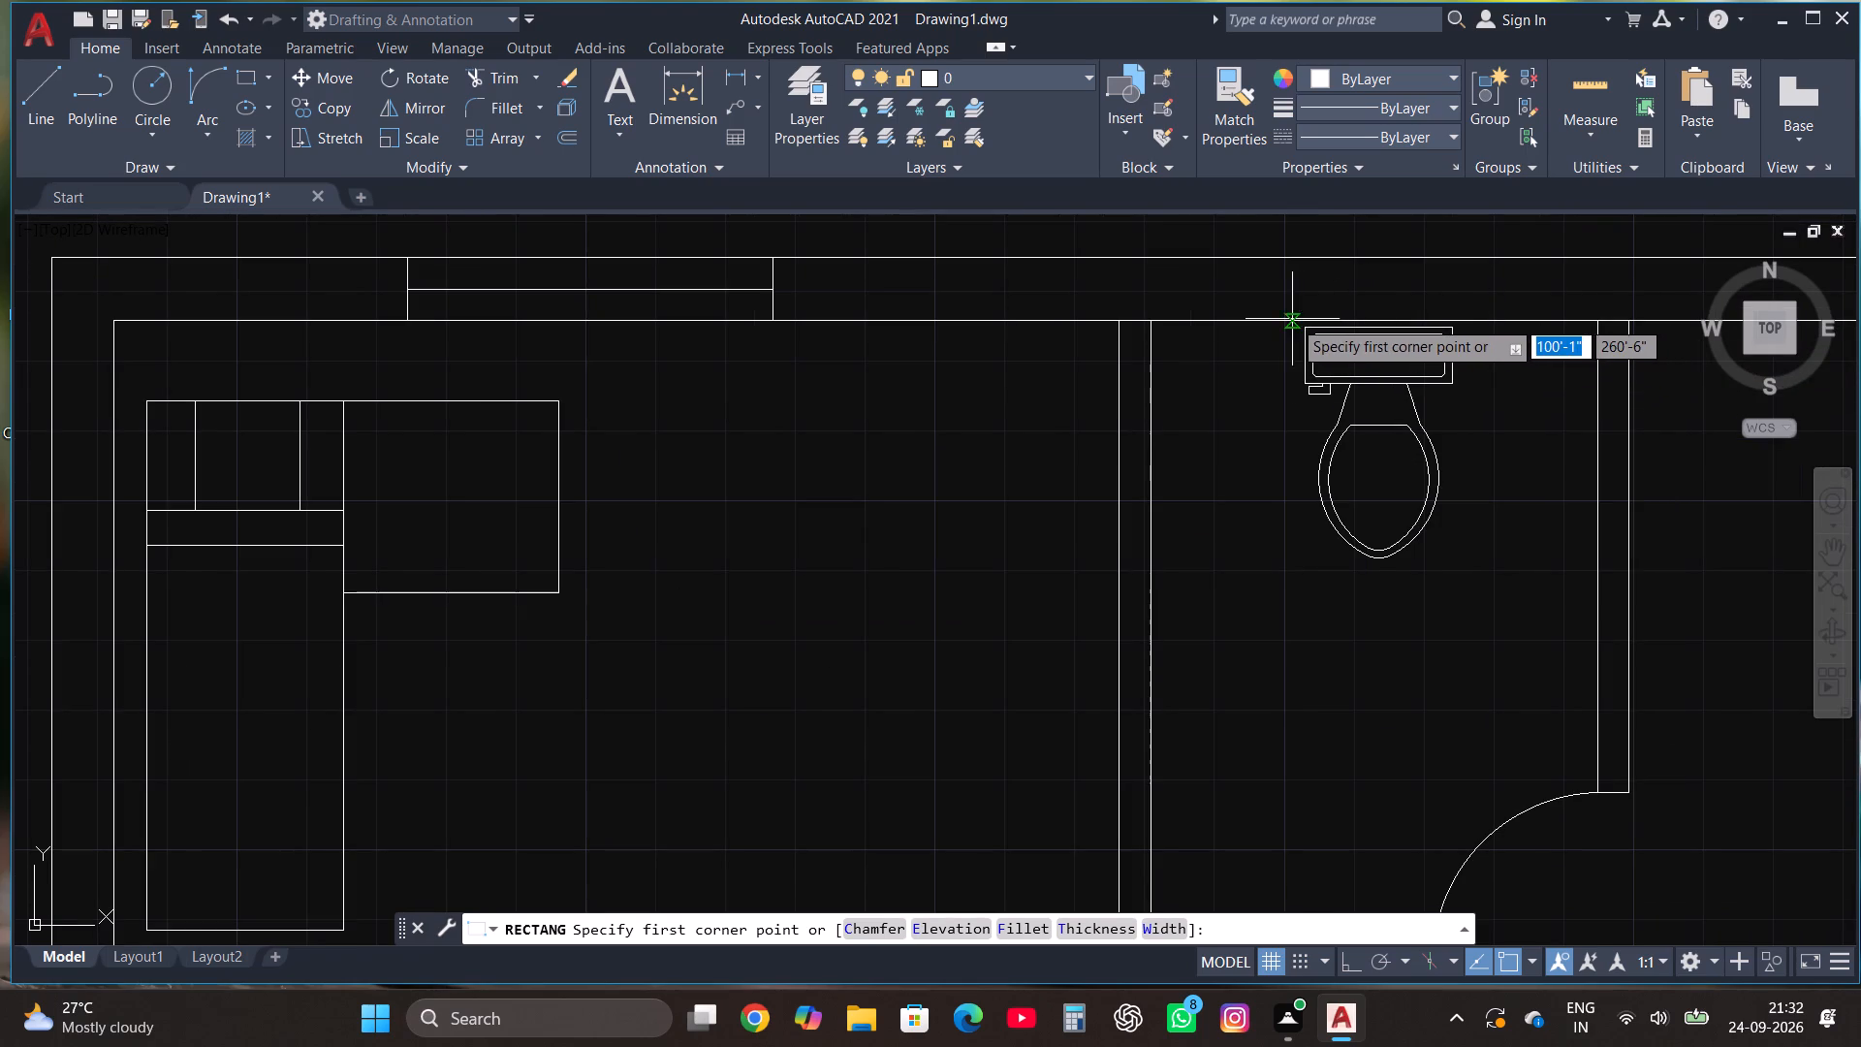
{"action": "left_click", "coordinate": [1303, 317]}
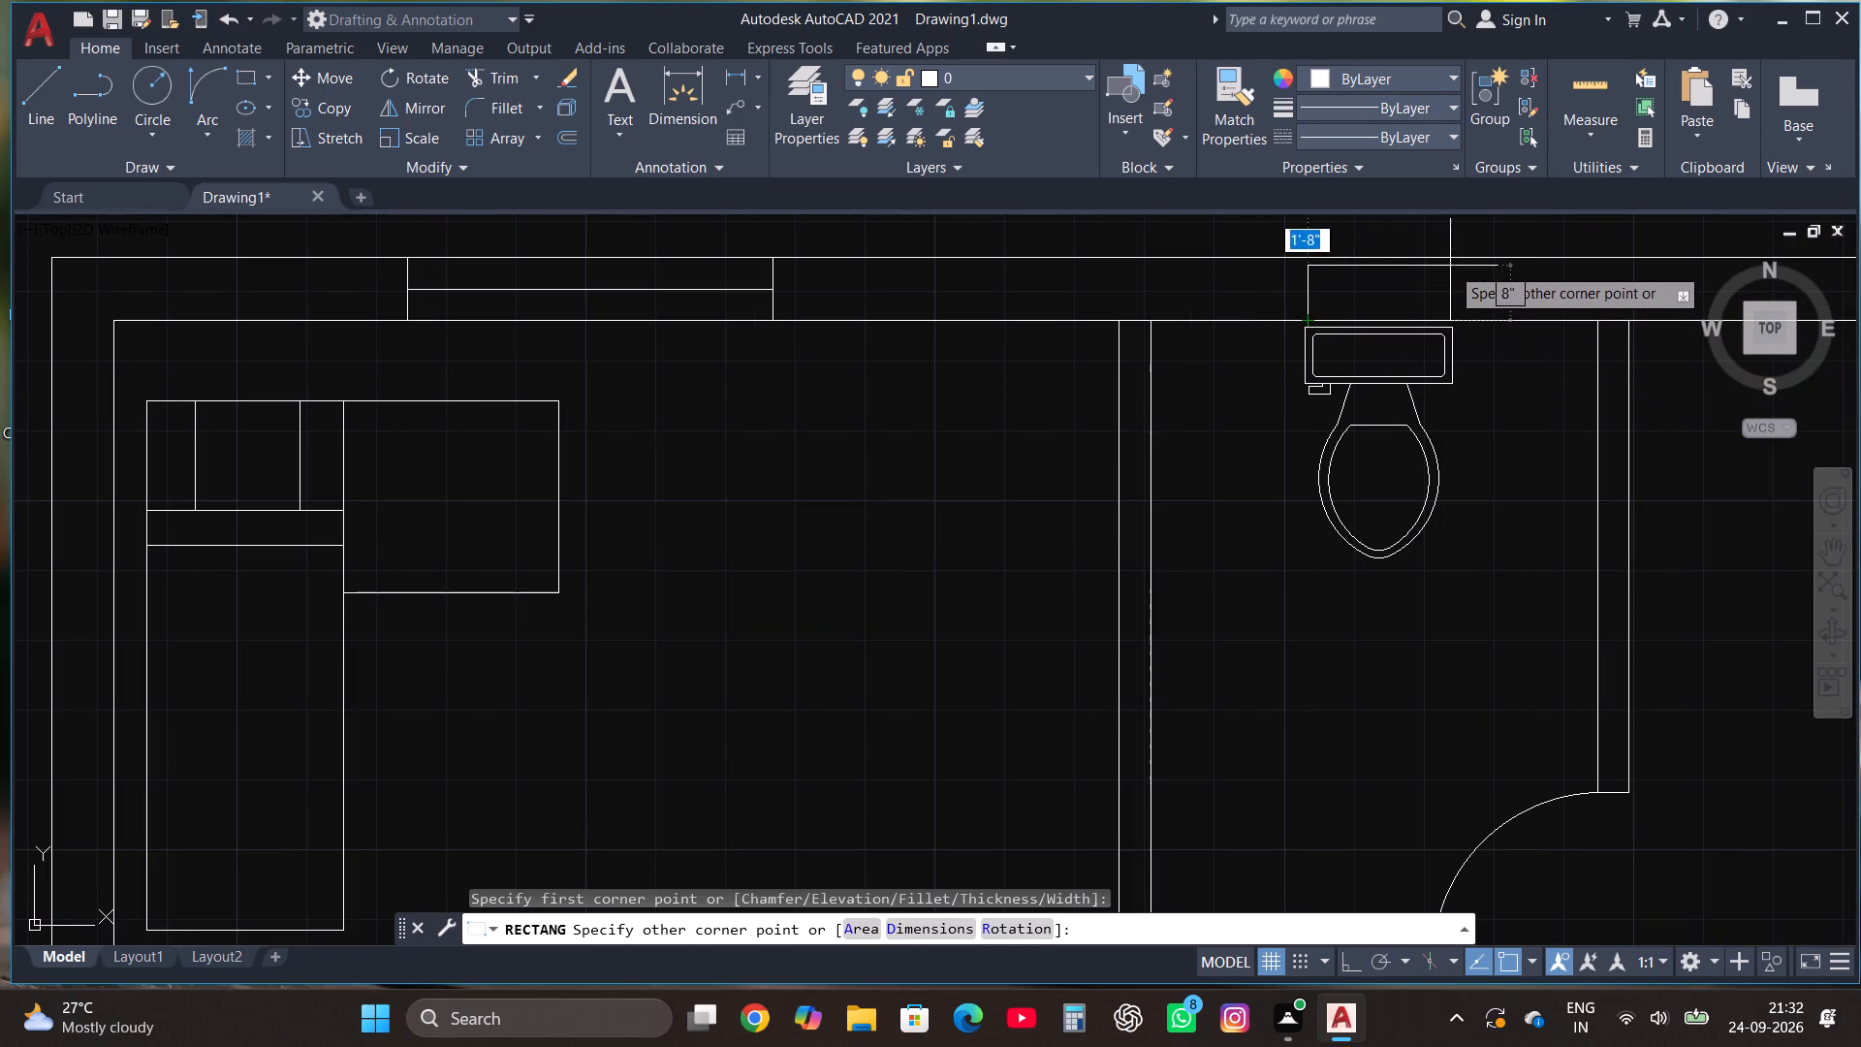
{"action": "left_click", "coordinate": [1453, 259]}
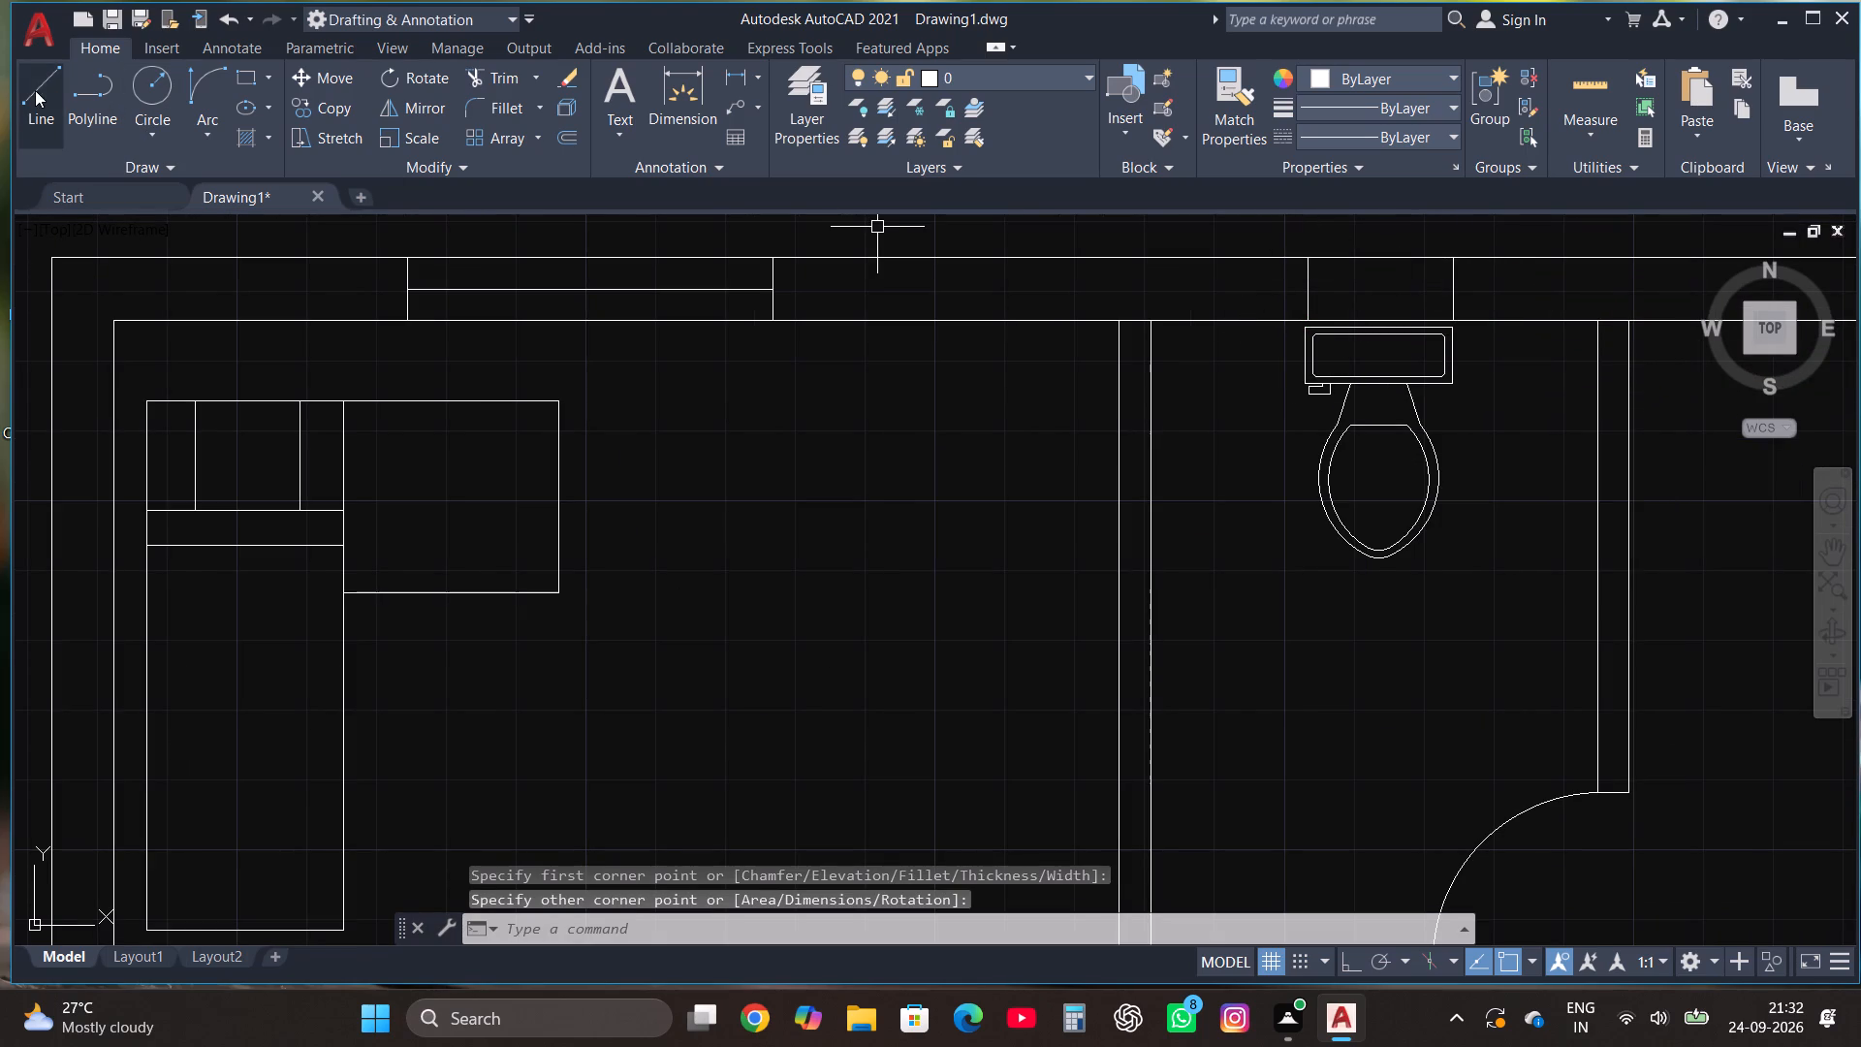
{"action": "left_click", "coordinate": [39, 83]}
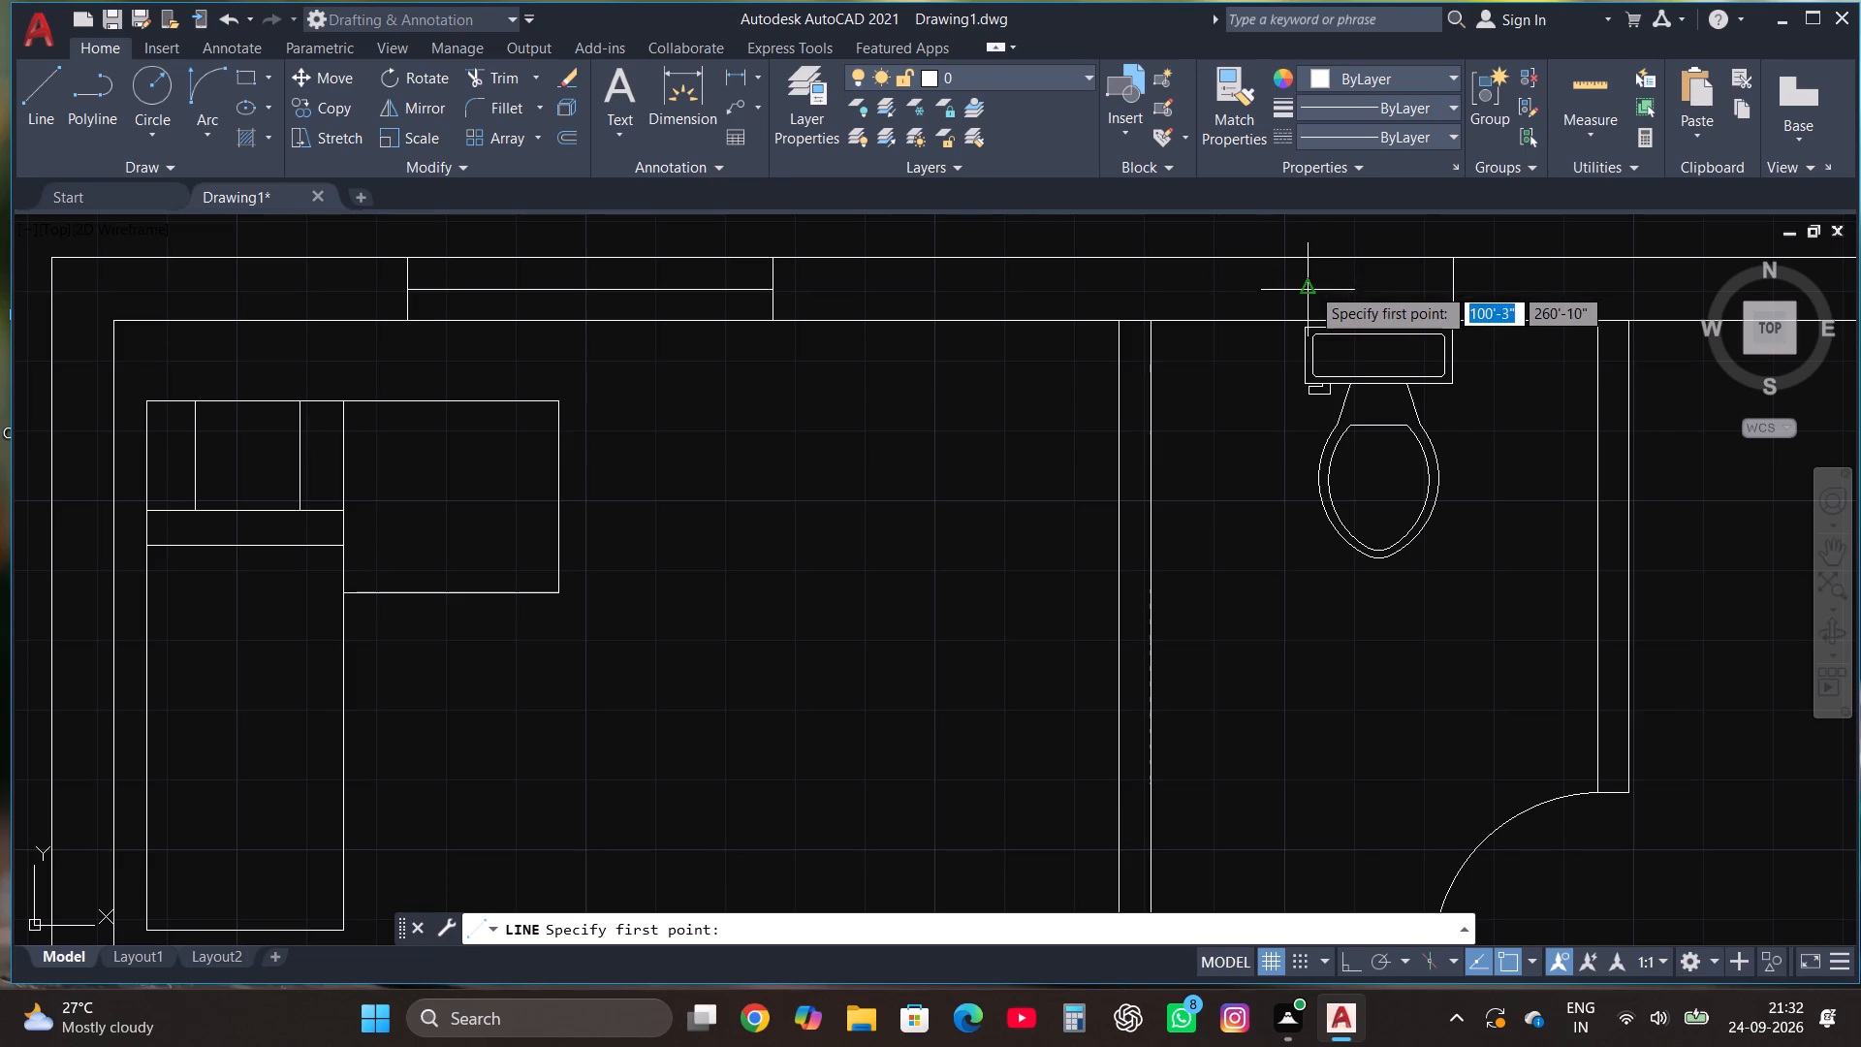
{"action": "left_click", "coordinate": [1313, 287]}
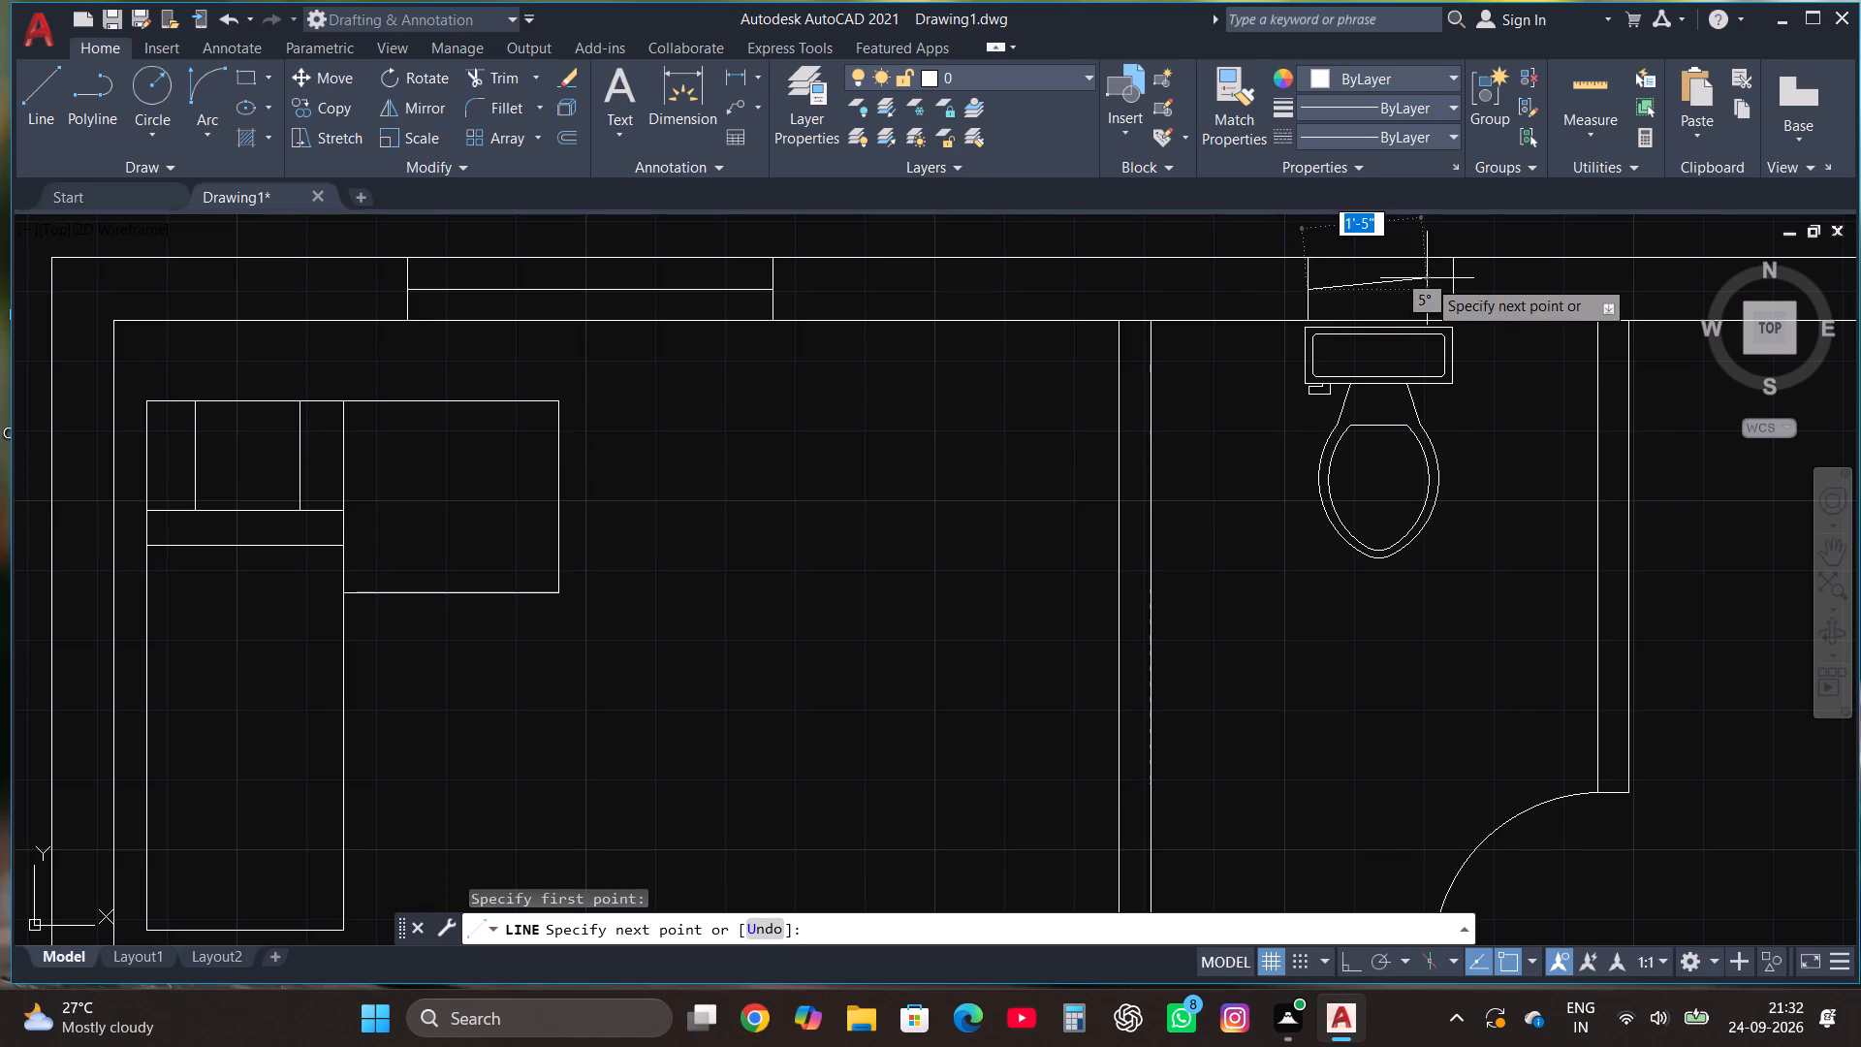
{"action": "left_click", "coordinate": [1454, 292]}
{"action": "key", "text": "Escape"}
Copy the northwest bedroom's window onto the northeast bedroom's north wall, above the bed.
{"action": "scroll", "coordinate": [717, 500], "scroll_direction": "down", "scroll_amount": 3}
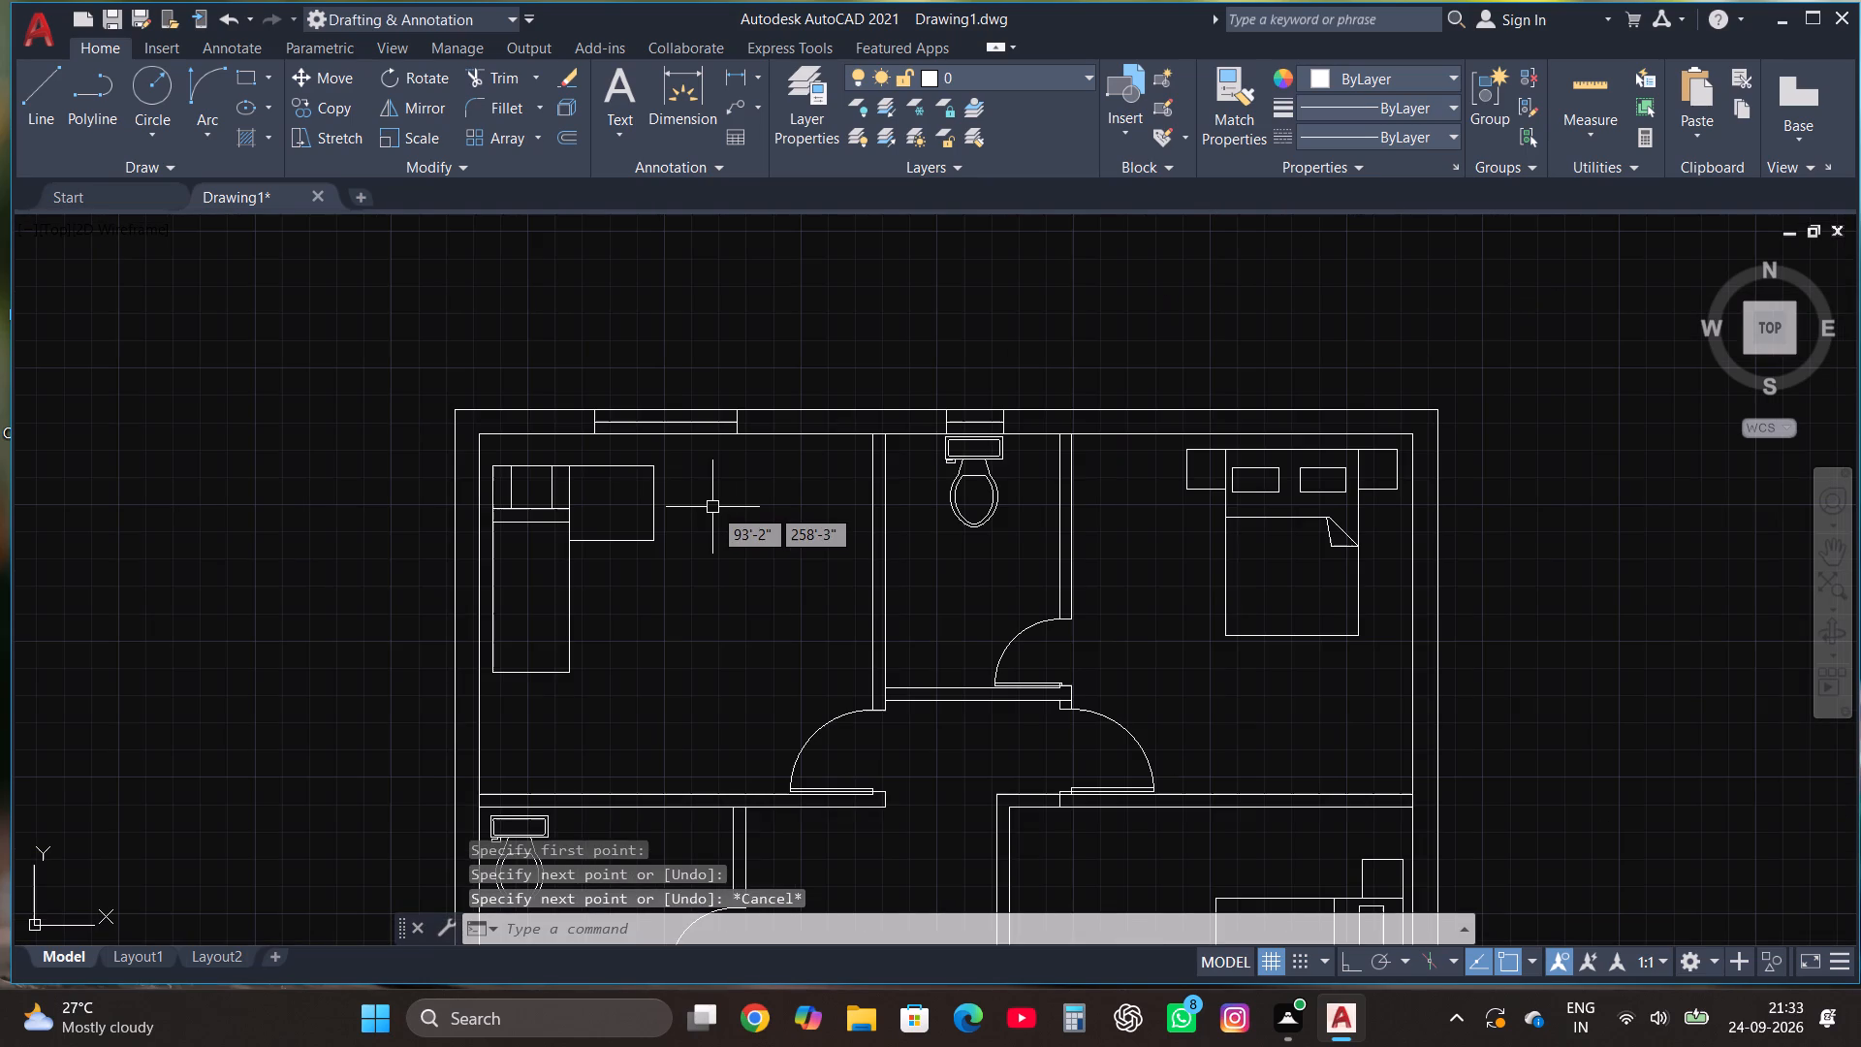
{"action": "left_click", "coordinate": [570, 444]}
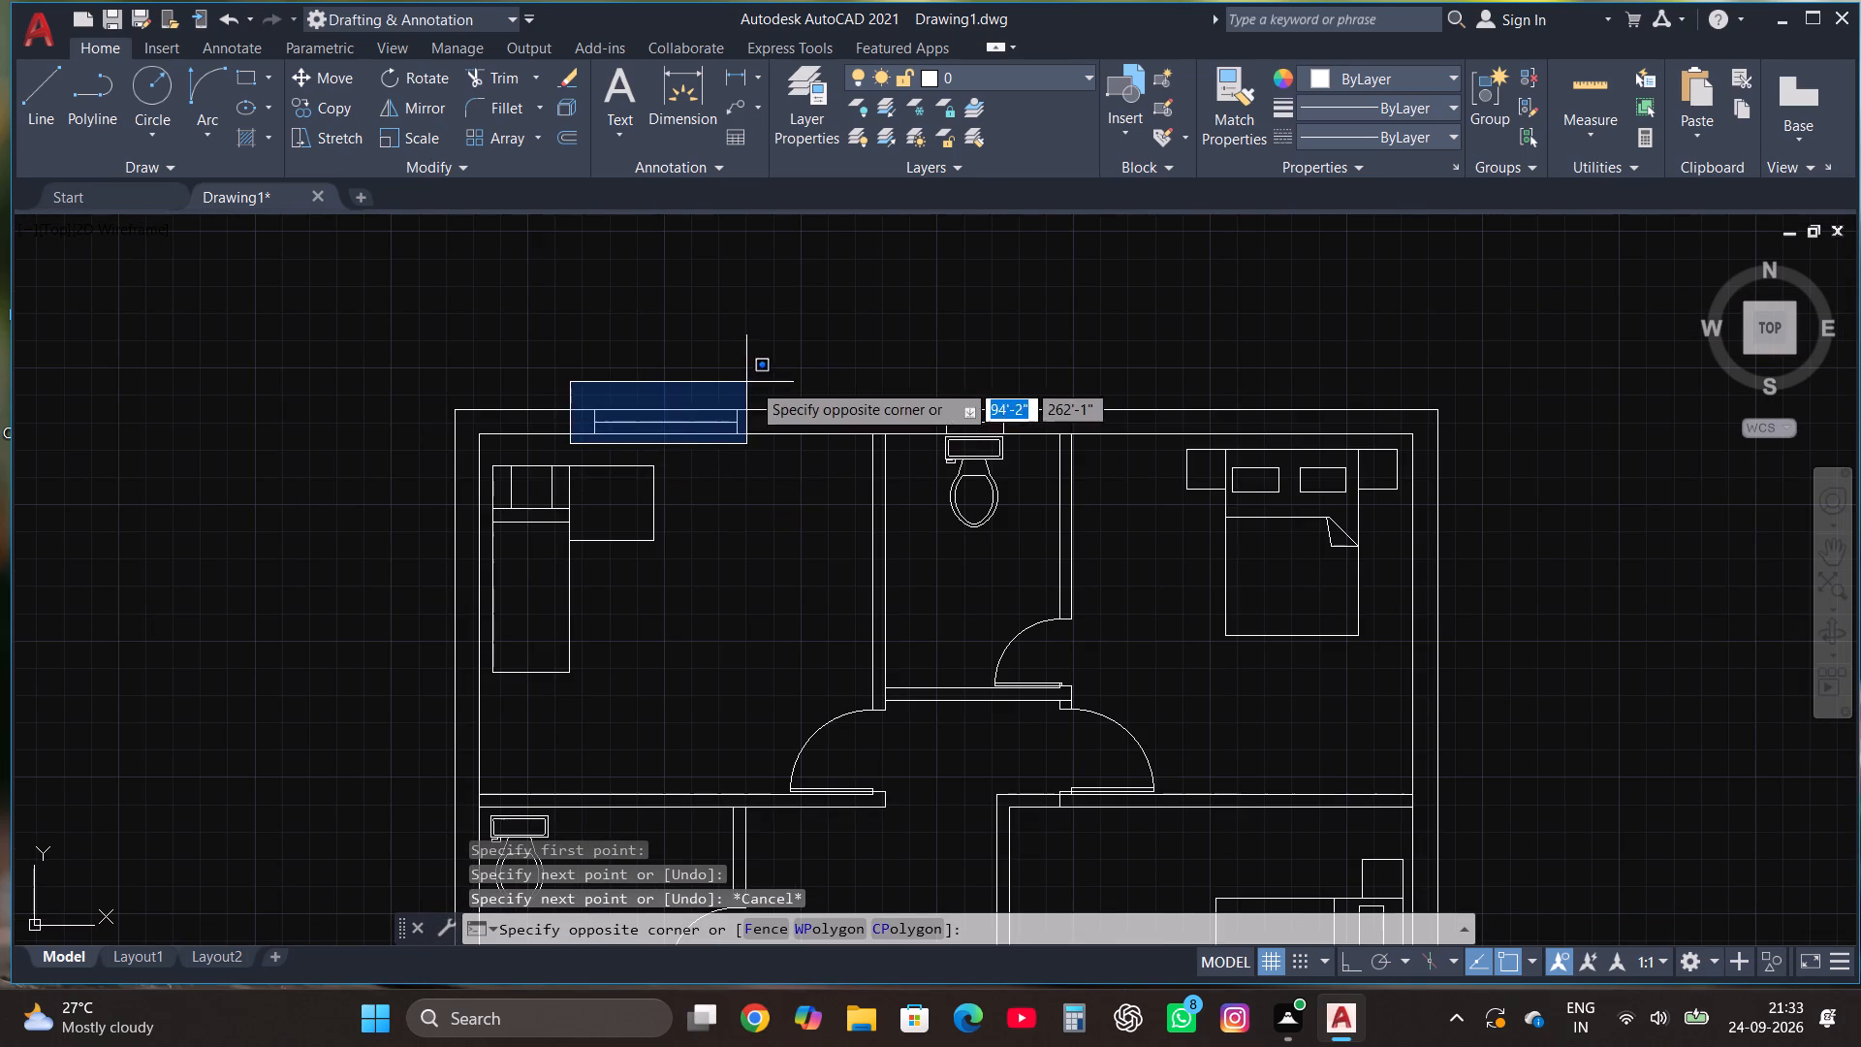
{"action": "left_click", "coordinate": [755, 383]}
{"action": "left_click", "coordinate": [332, 101]}
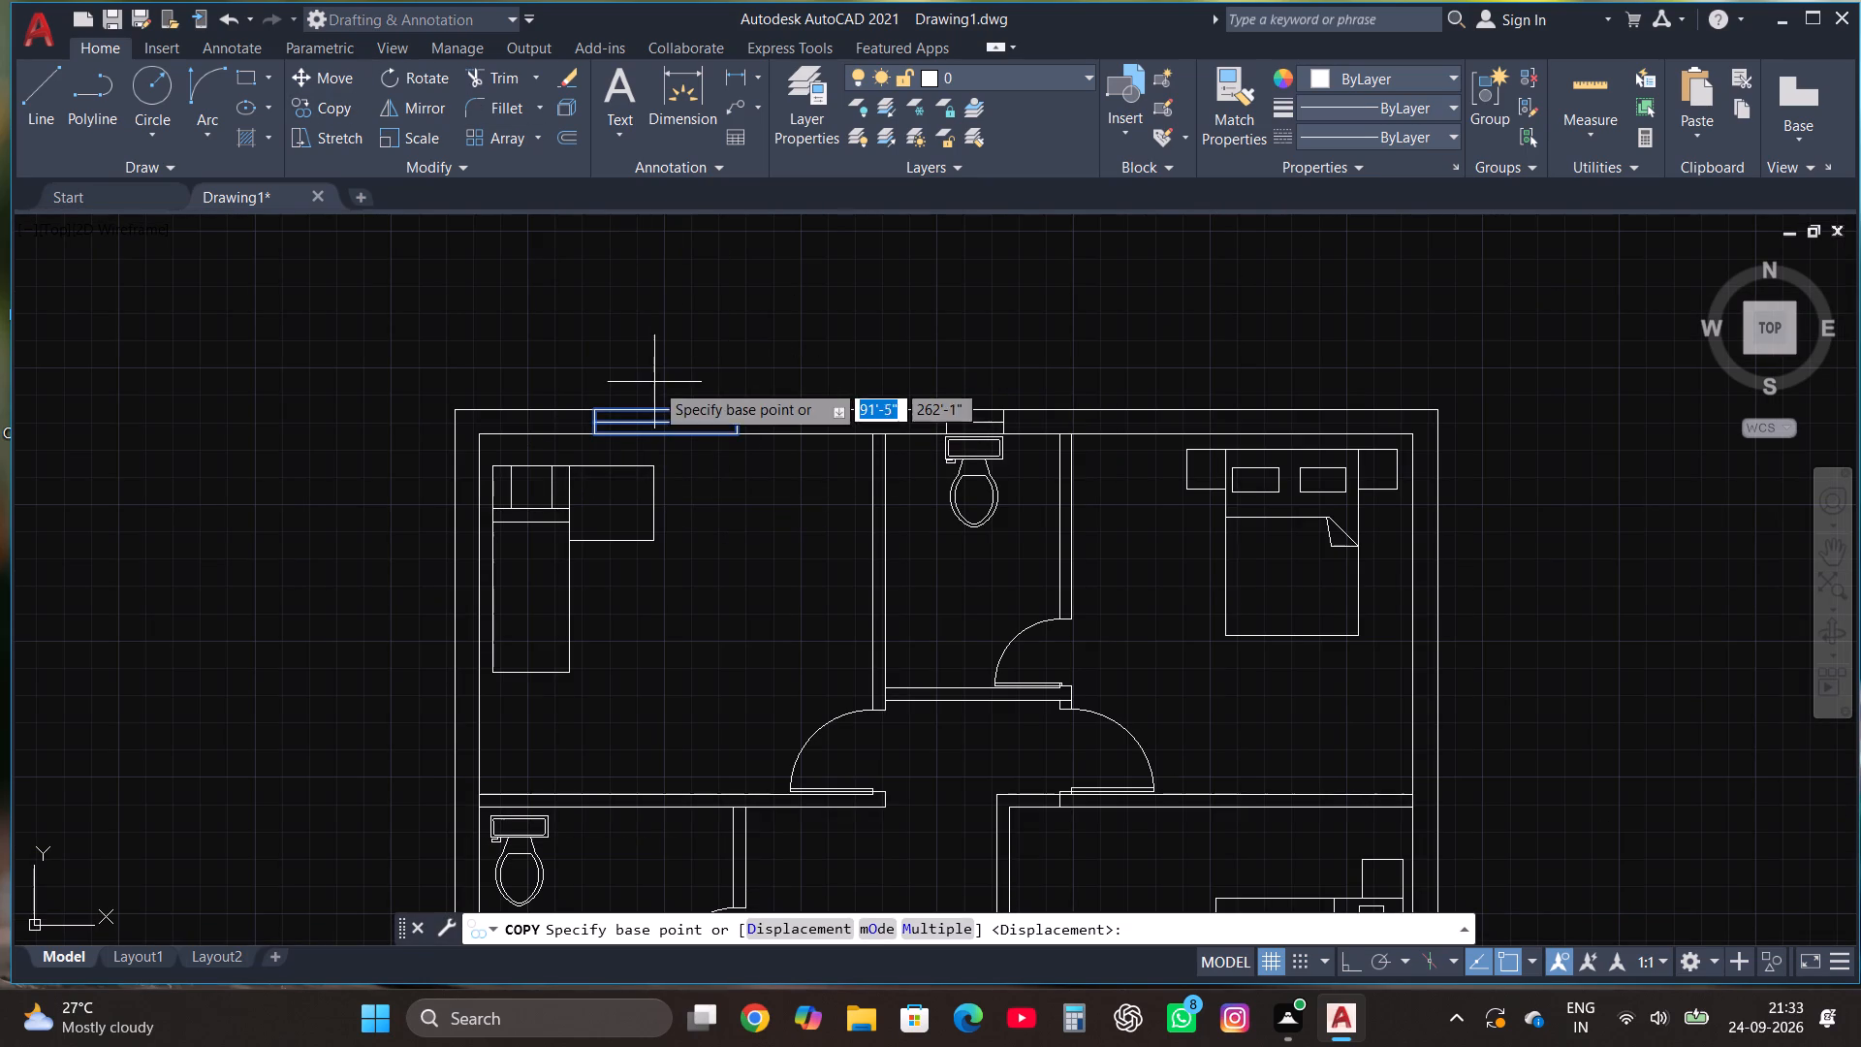
{"action": "left_click", "coordinate": [664, 419]}
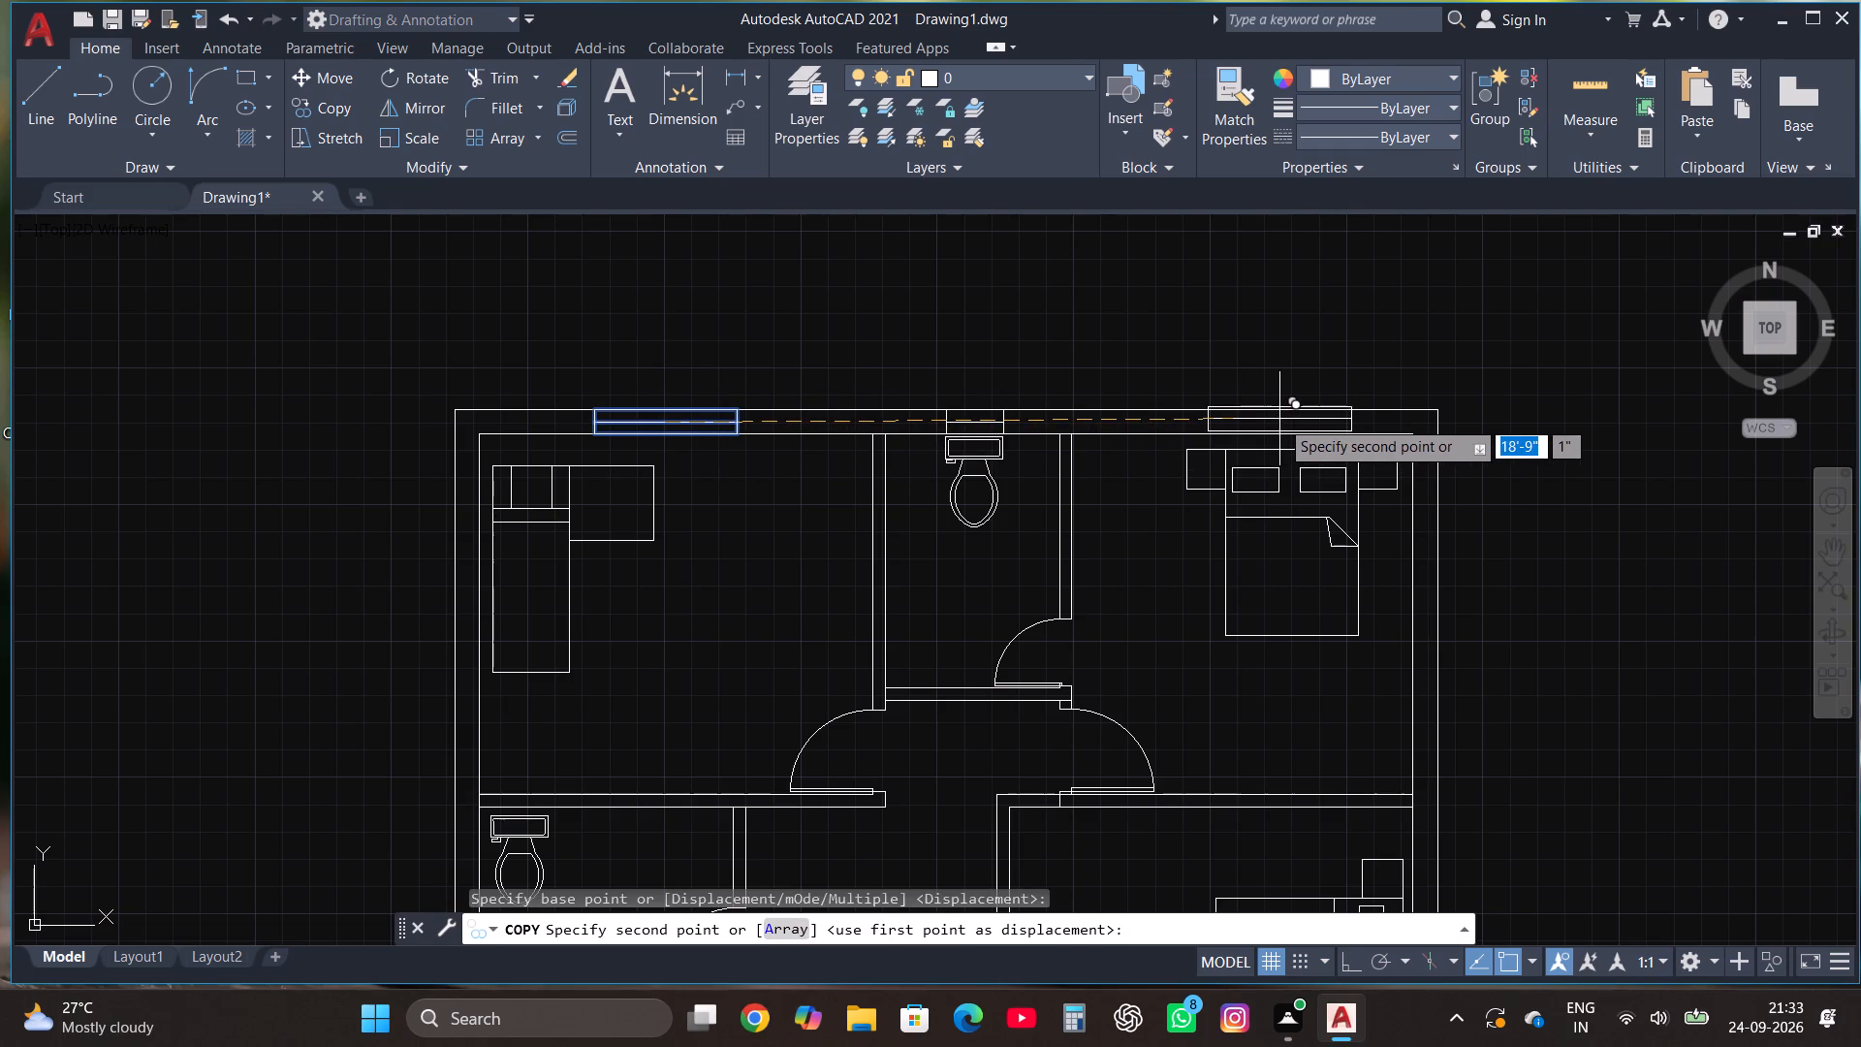
{"action": "left_click", "coordinate": [1286, 423]}
{"action": "key", "text": "Escape"}
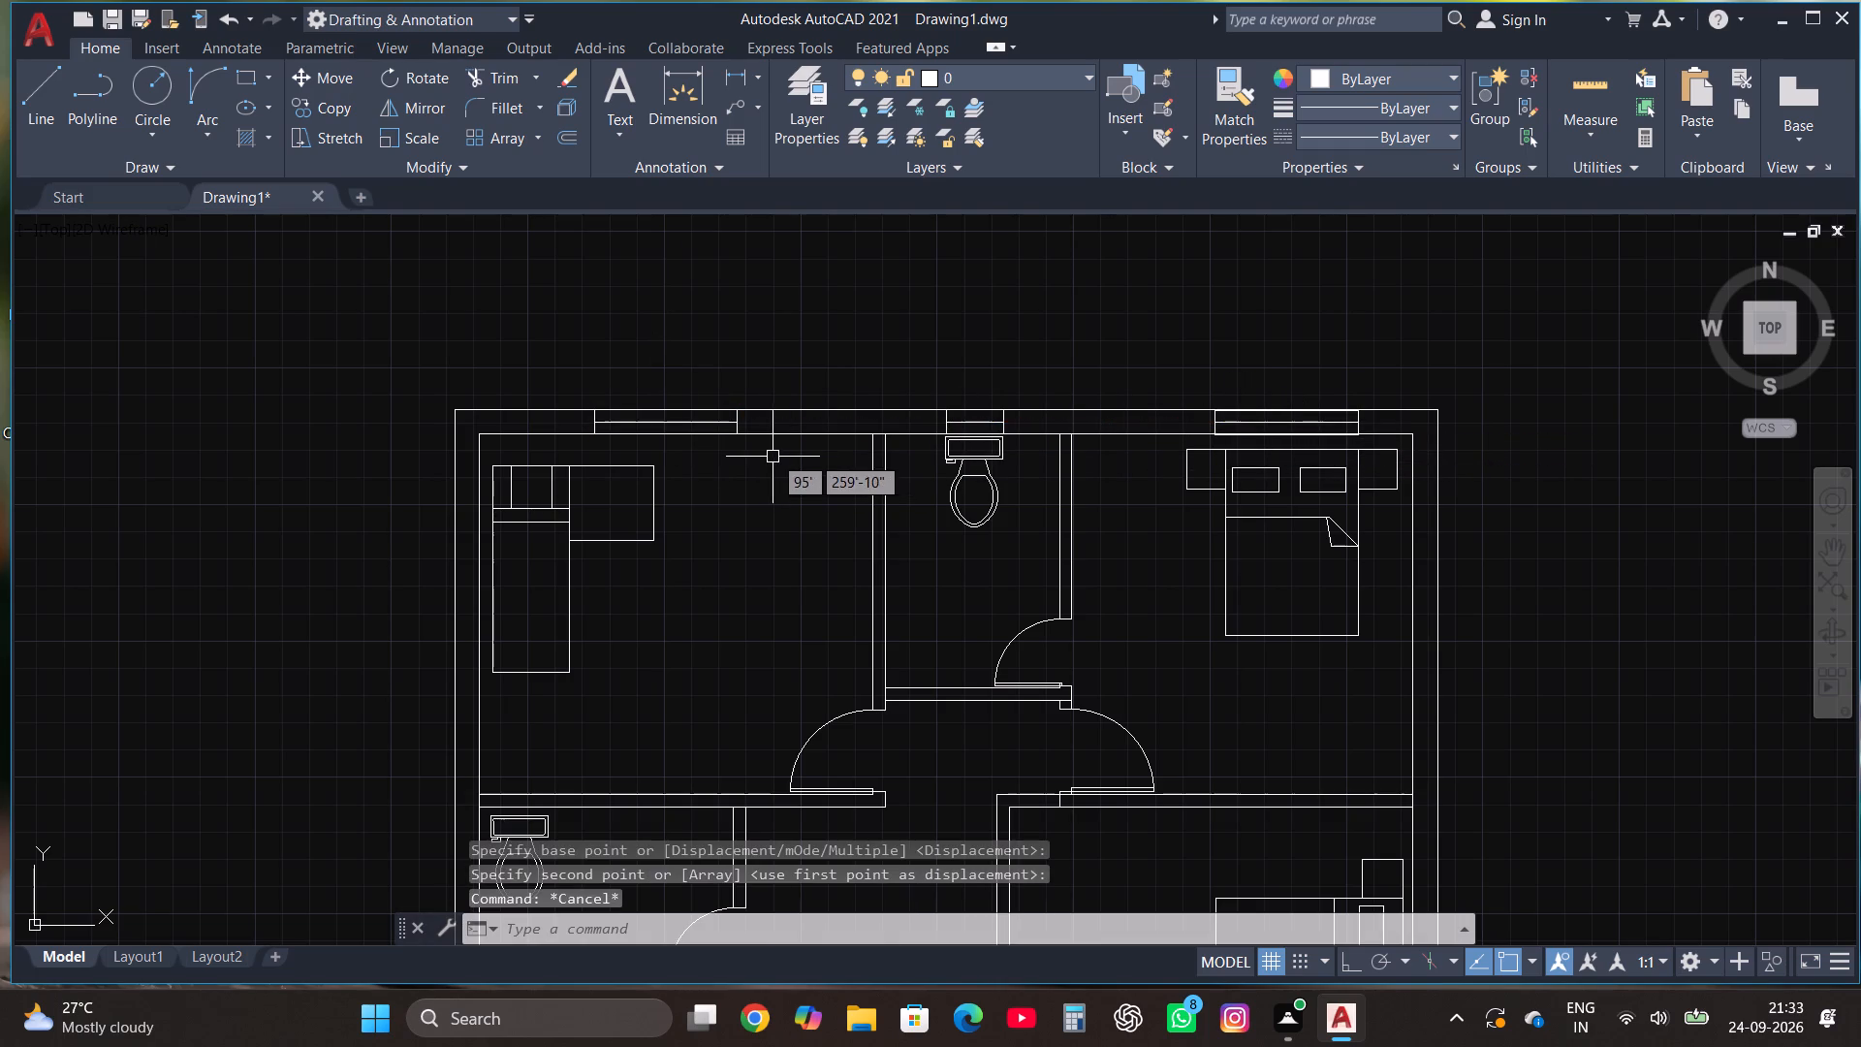
Copy the northeast bedroom's window to the empty space outside the plan's northeast corner.
{"action": "scroll", "coordinate": [792, 394], "scroll_direction": "down", "scroll_amount": 1}
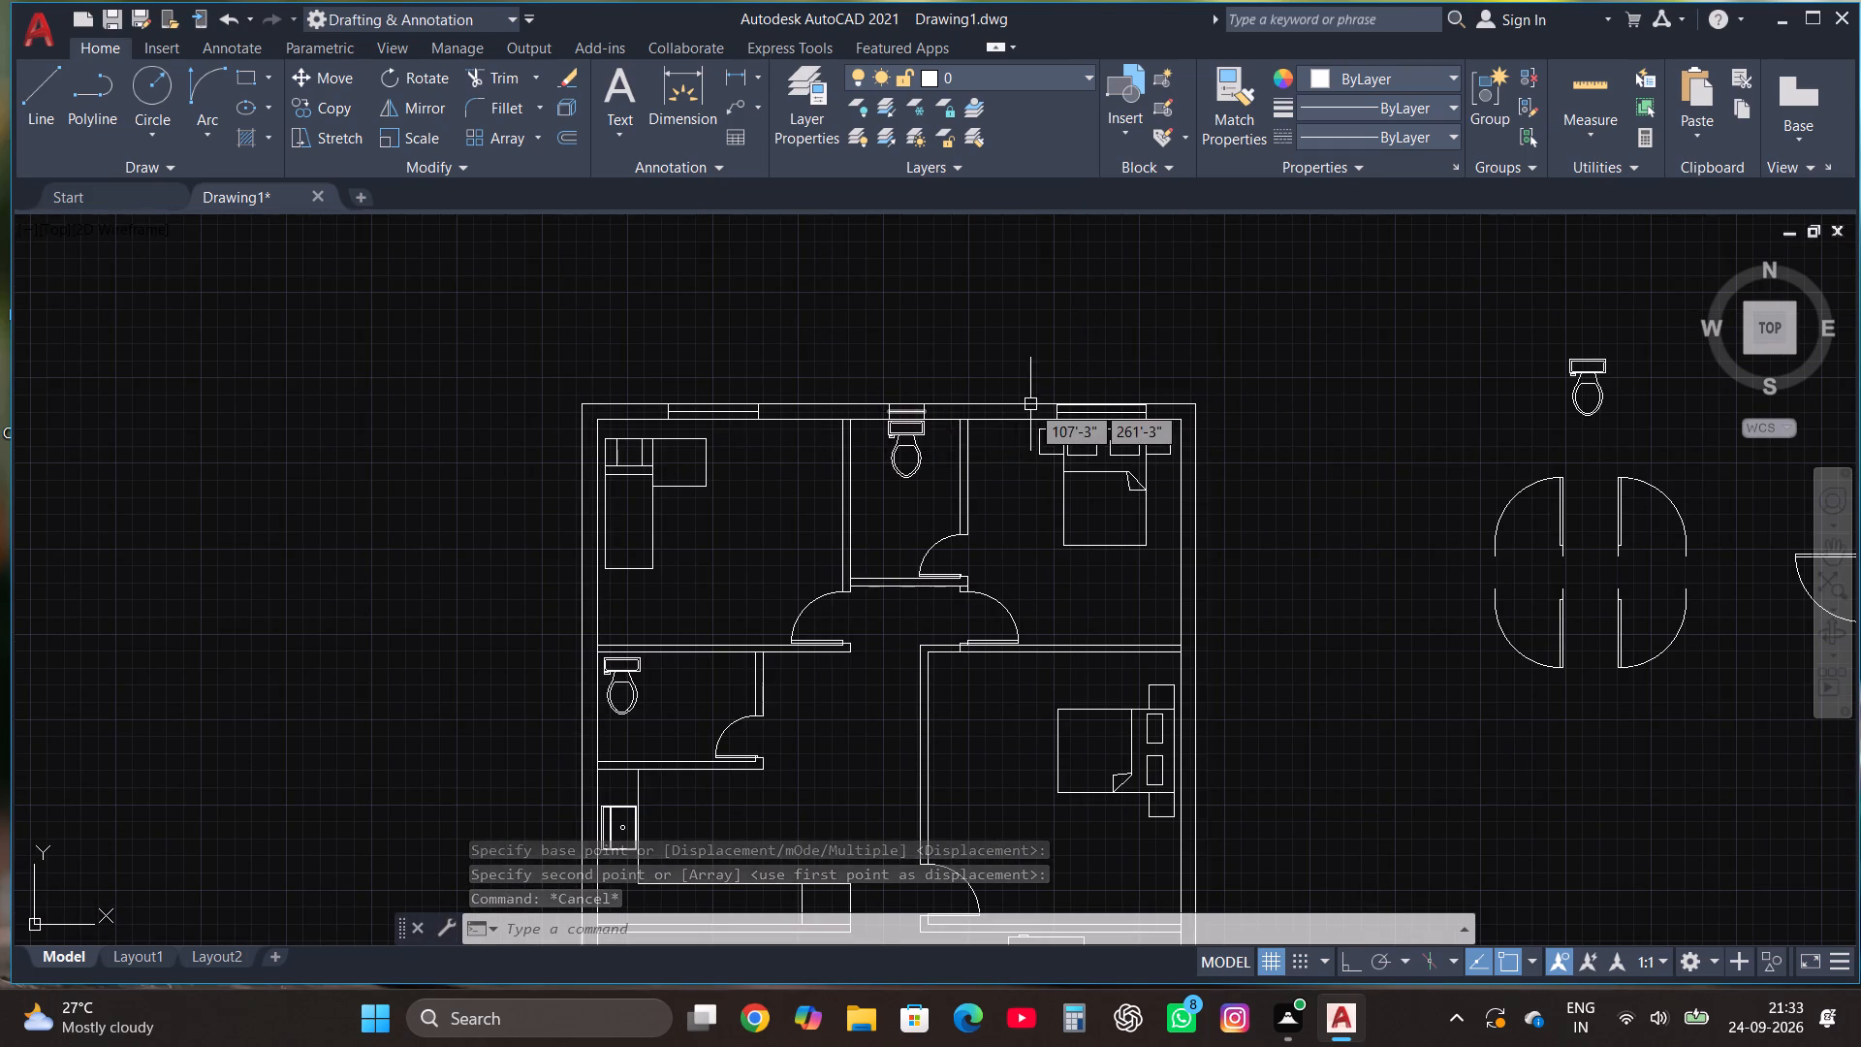
{"action": "scroll", "coordinate": [1030, 404], "scroll_direction": "up", "scroll_amount": 2}
{"action": "scroll", "coordinate": [1125, 440], "scroll_direction": "up", "scroll_amount": 1}
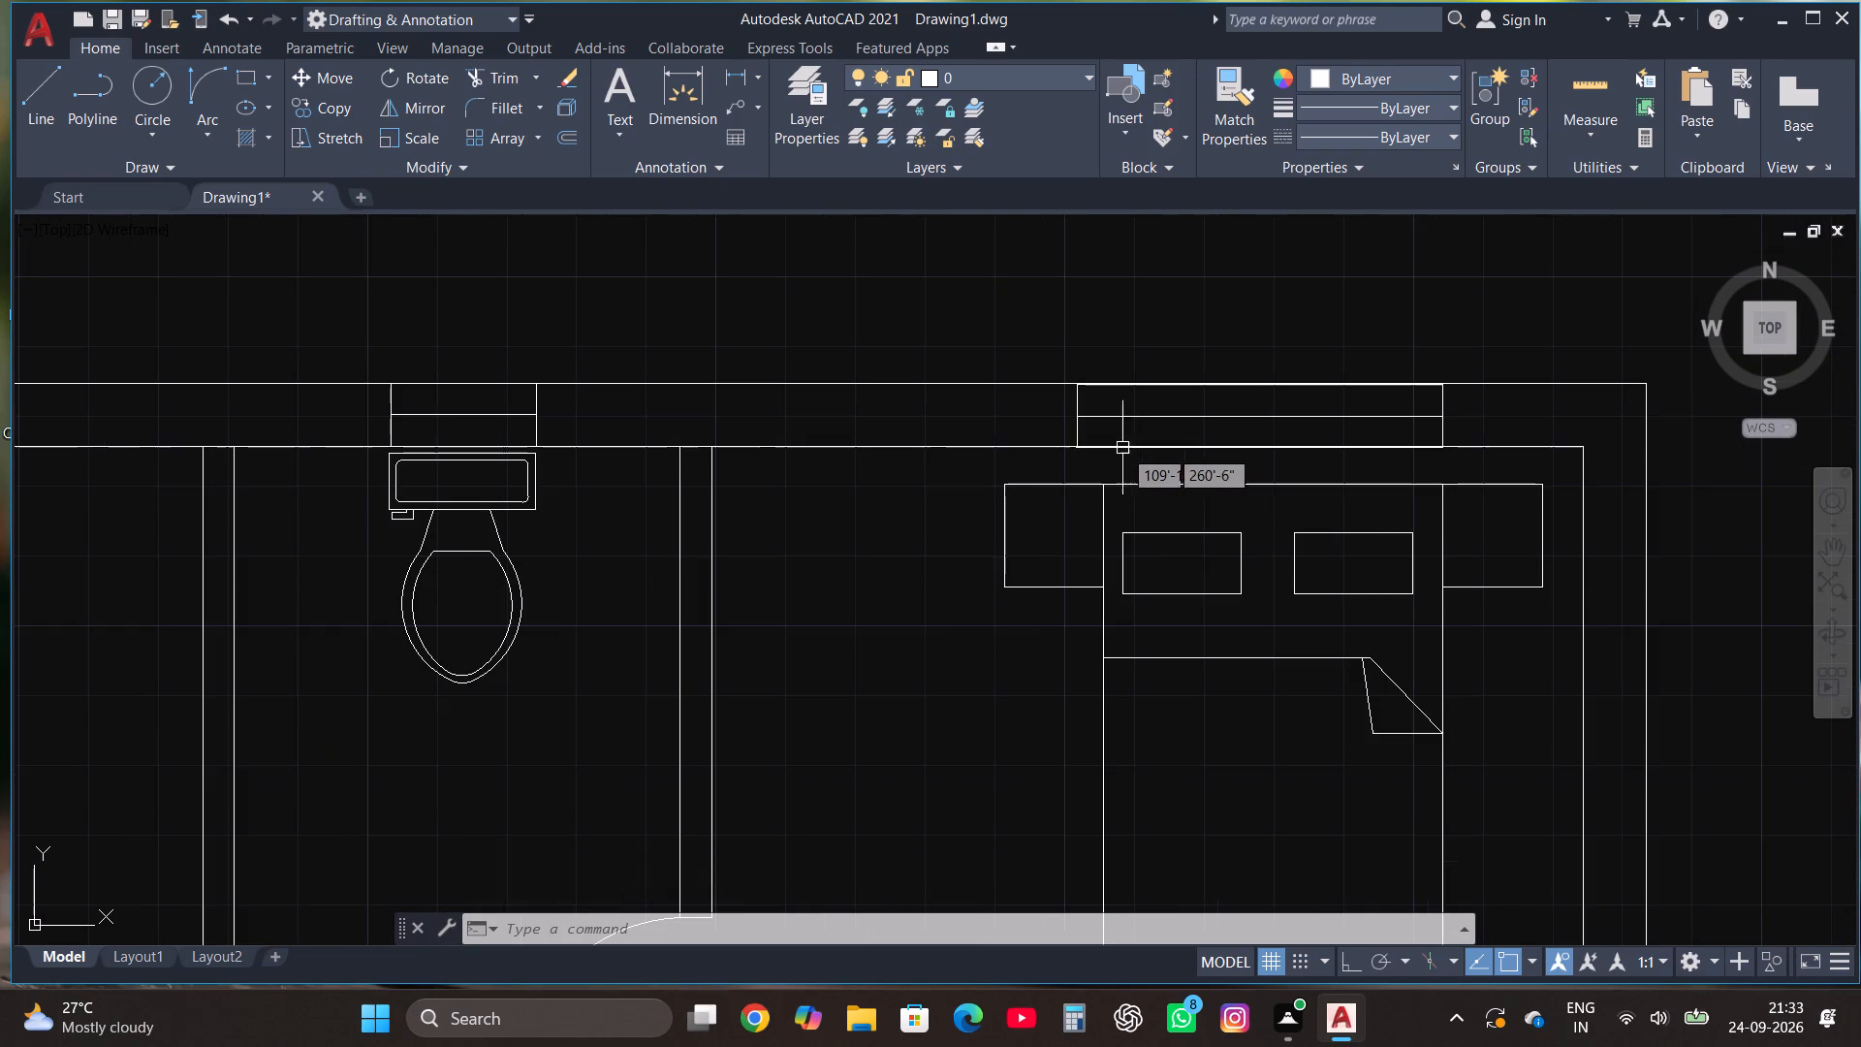
{"action": "left_click", "coordinate": [1032, 460]}
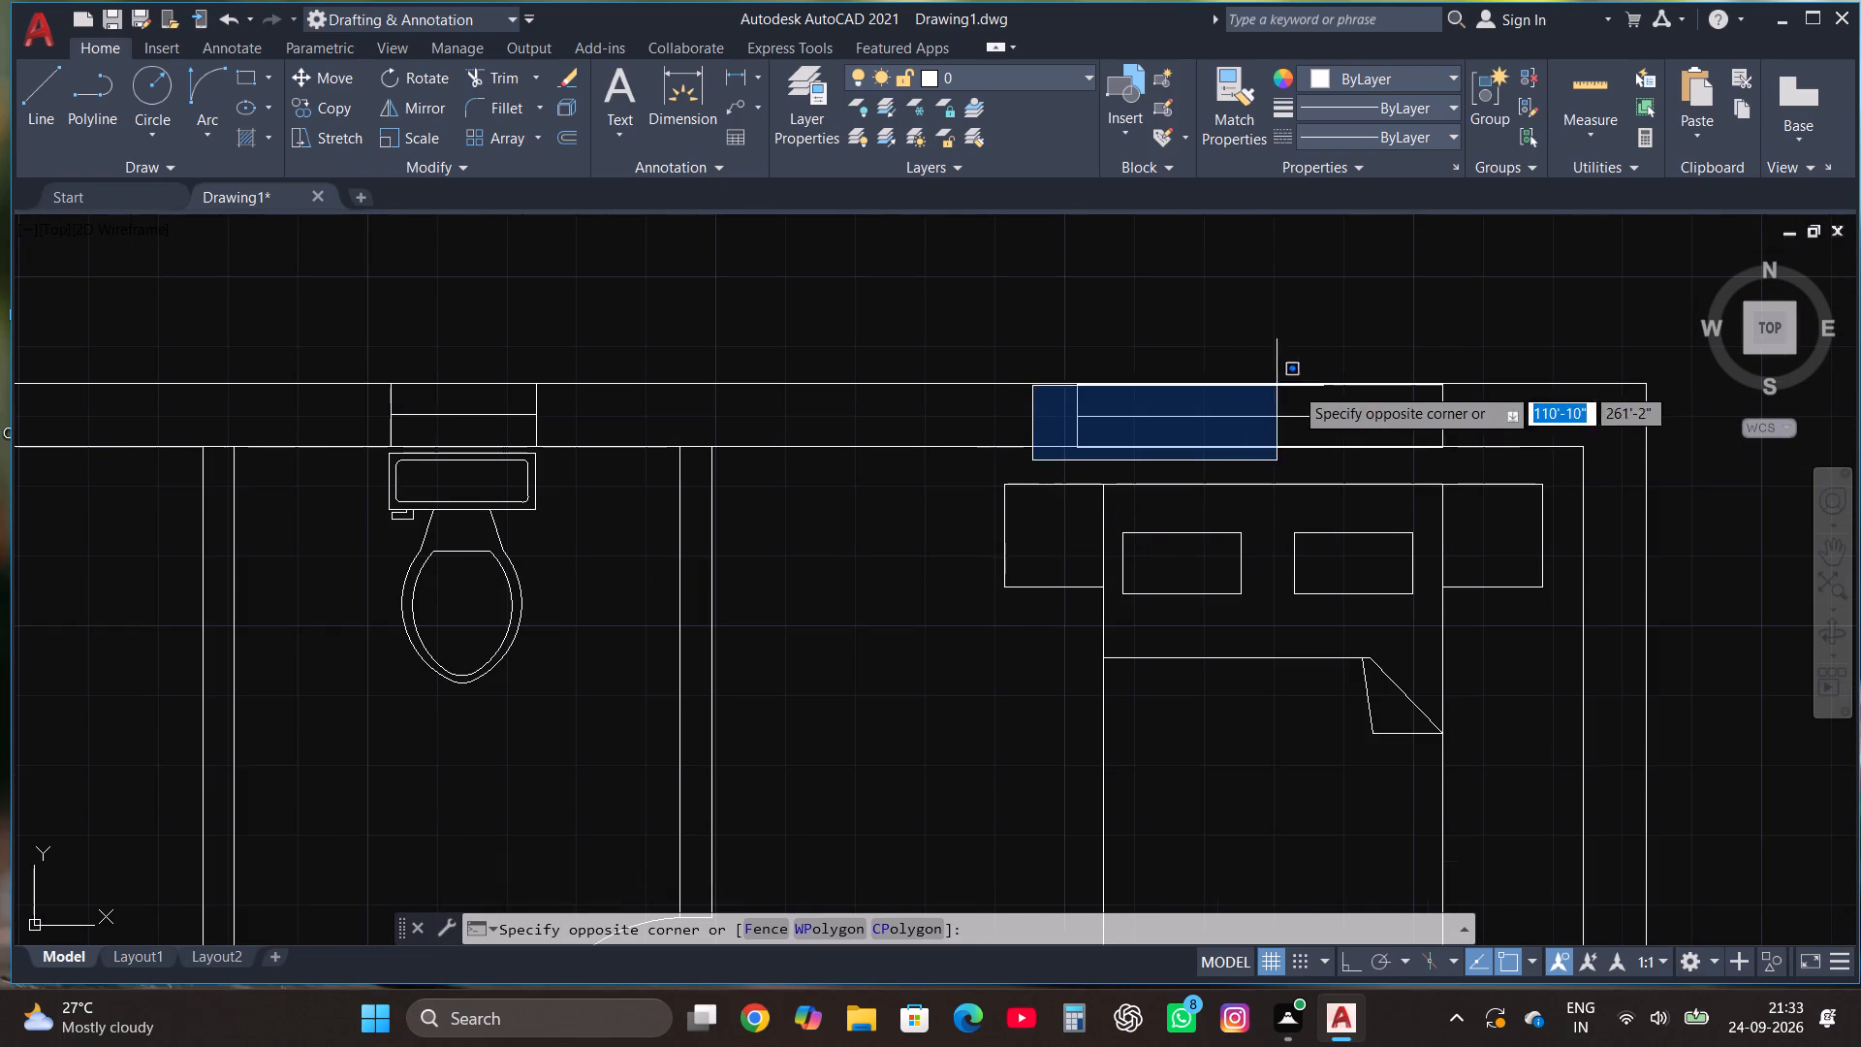
{"action": "left_click", "coordinate": [1461, 361]}
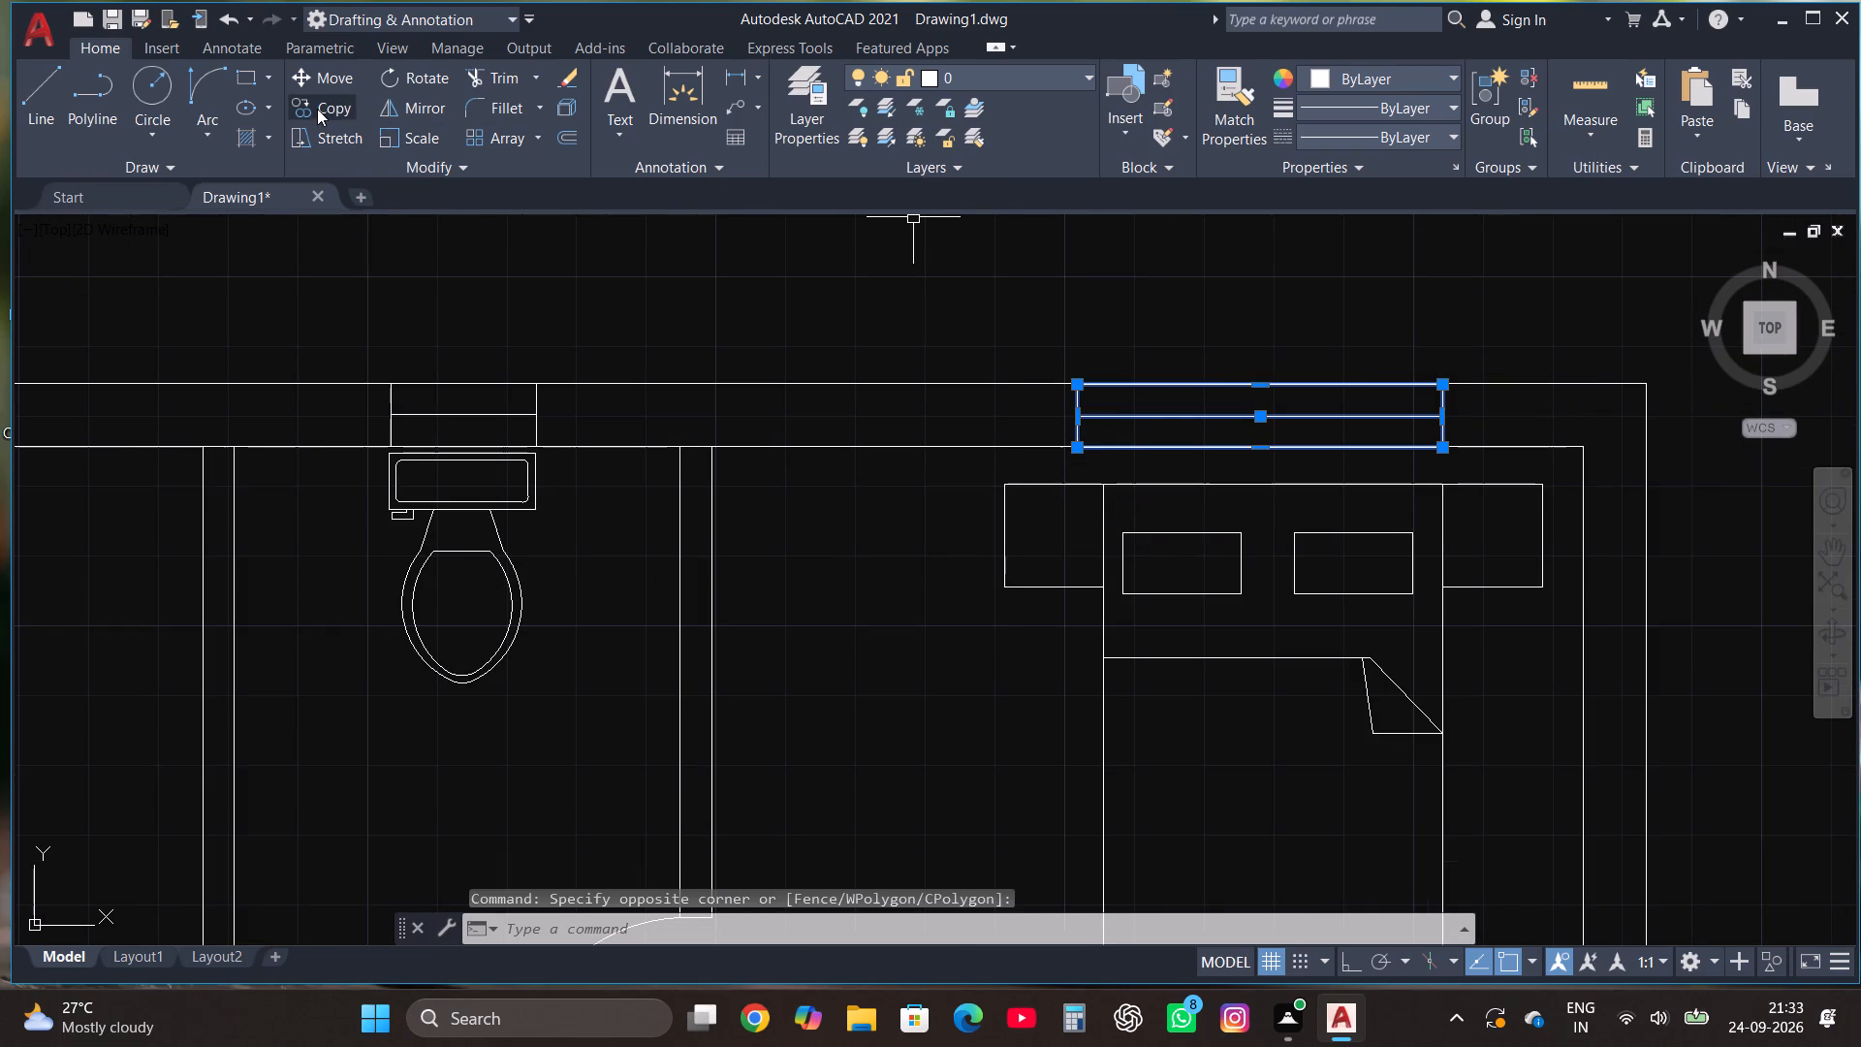
{"action": "left_click", "coordinate": [313, 103]}
{"action": "left_click", "coordinate": [1162, 445]}
{"action": "scroll", "coordinate": [627, 474], "scroll_direction": "down", "scroll_amount": 3}
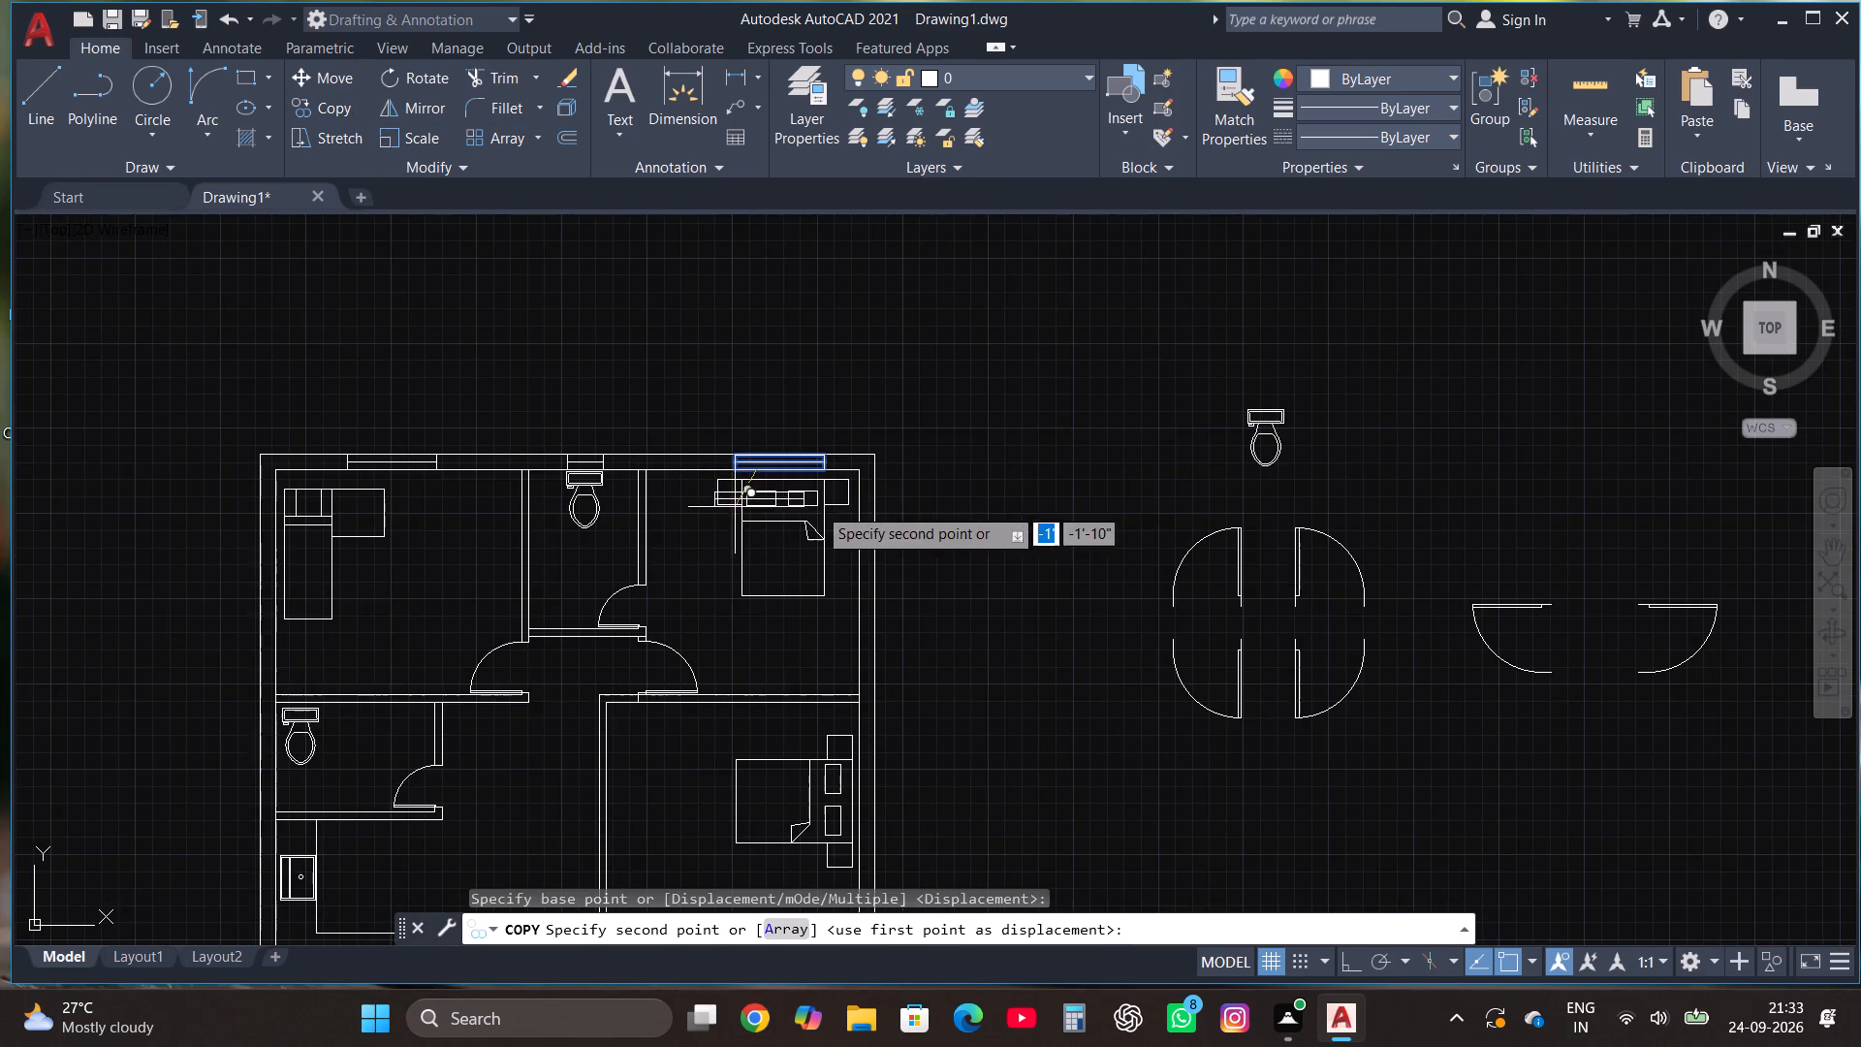
{"action": "left_click", "coordinate": [952, 426]}
Rotate the window copy outside the plan by 90° with Ortho on, so it stands vertically.
{"action": "scroll", "coordinate": [952, 426], "scroll_direction": "up", "scroll_amount": 2}
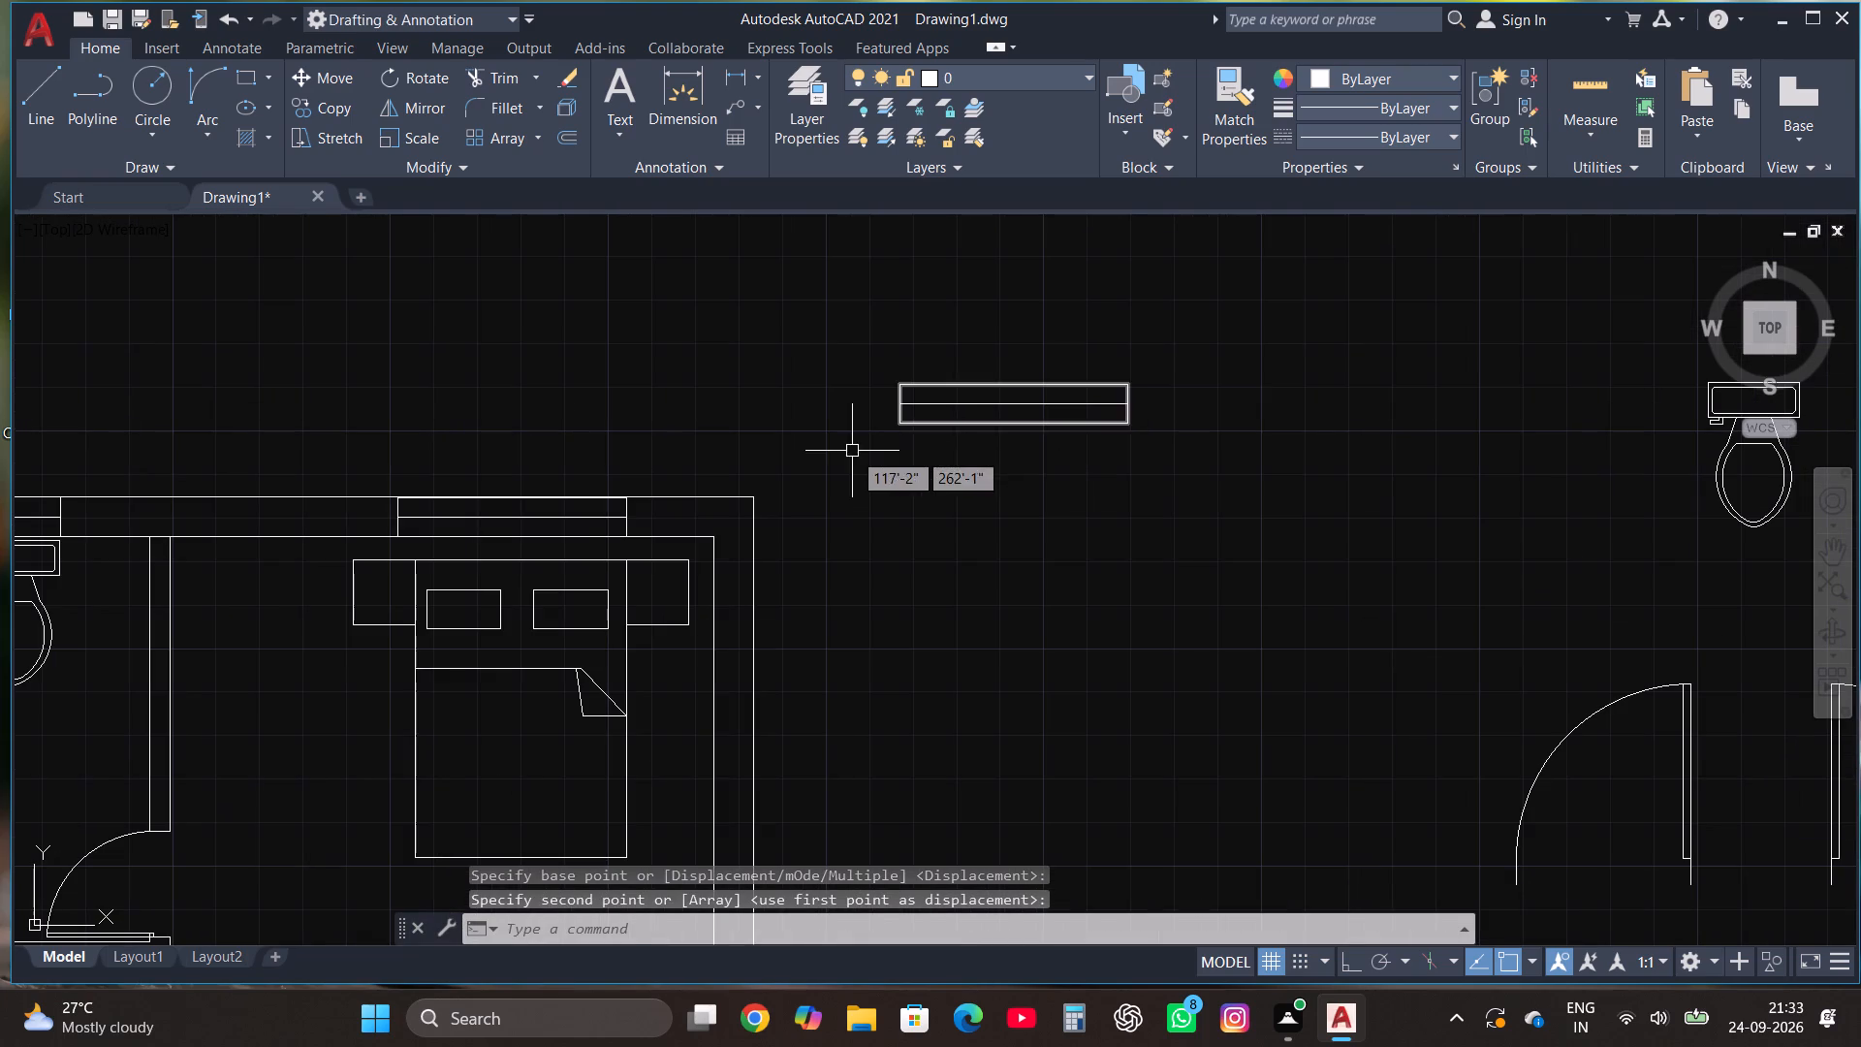
{"action": "left_click", "coordinate": [852, 451]}
{"action": "left_click", "coordinate": [1169, 332]}
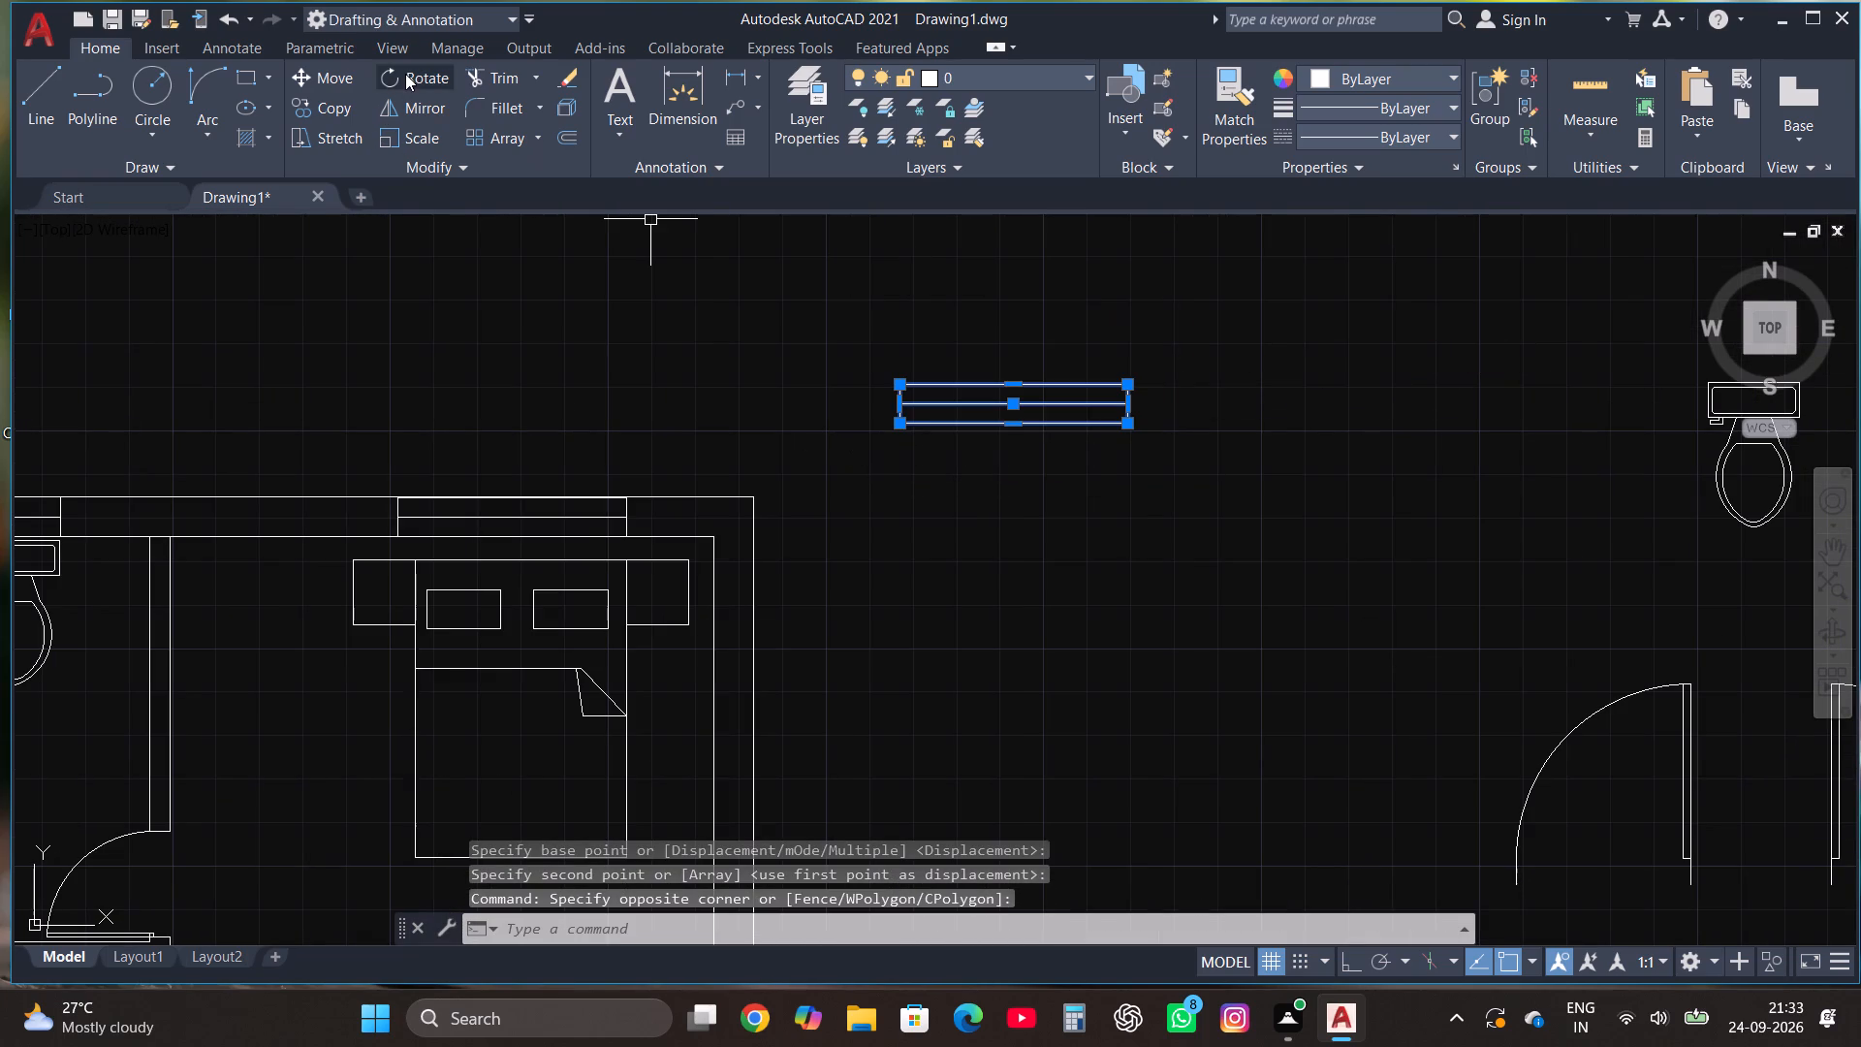
{"action": "left_click", "coordinate": [407, 74]}
{"action": "left_click", "coordinate": [979, 404]}
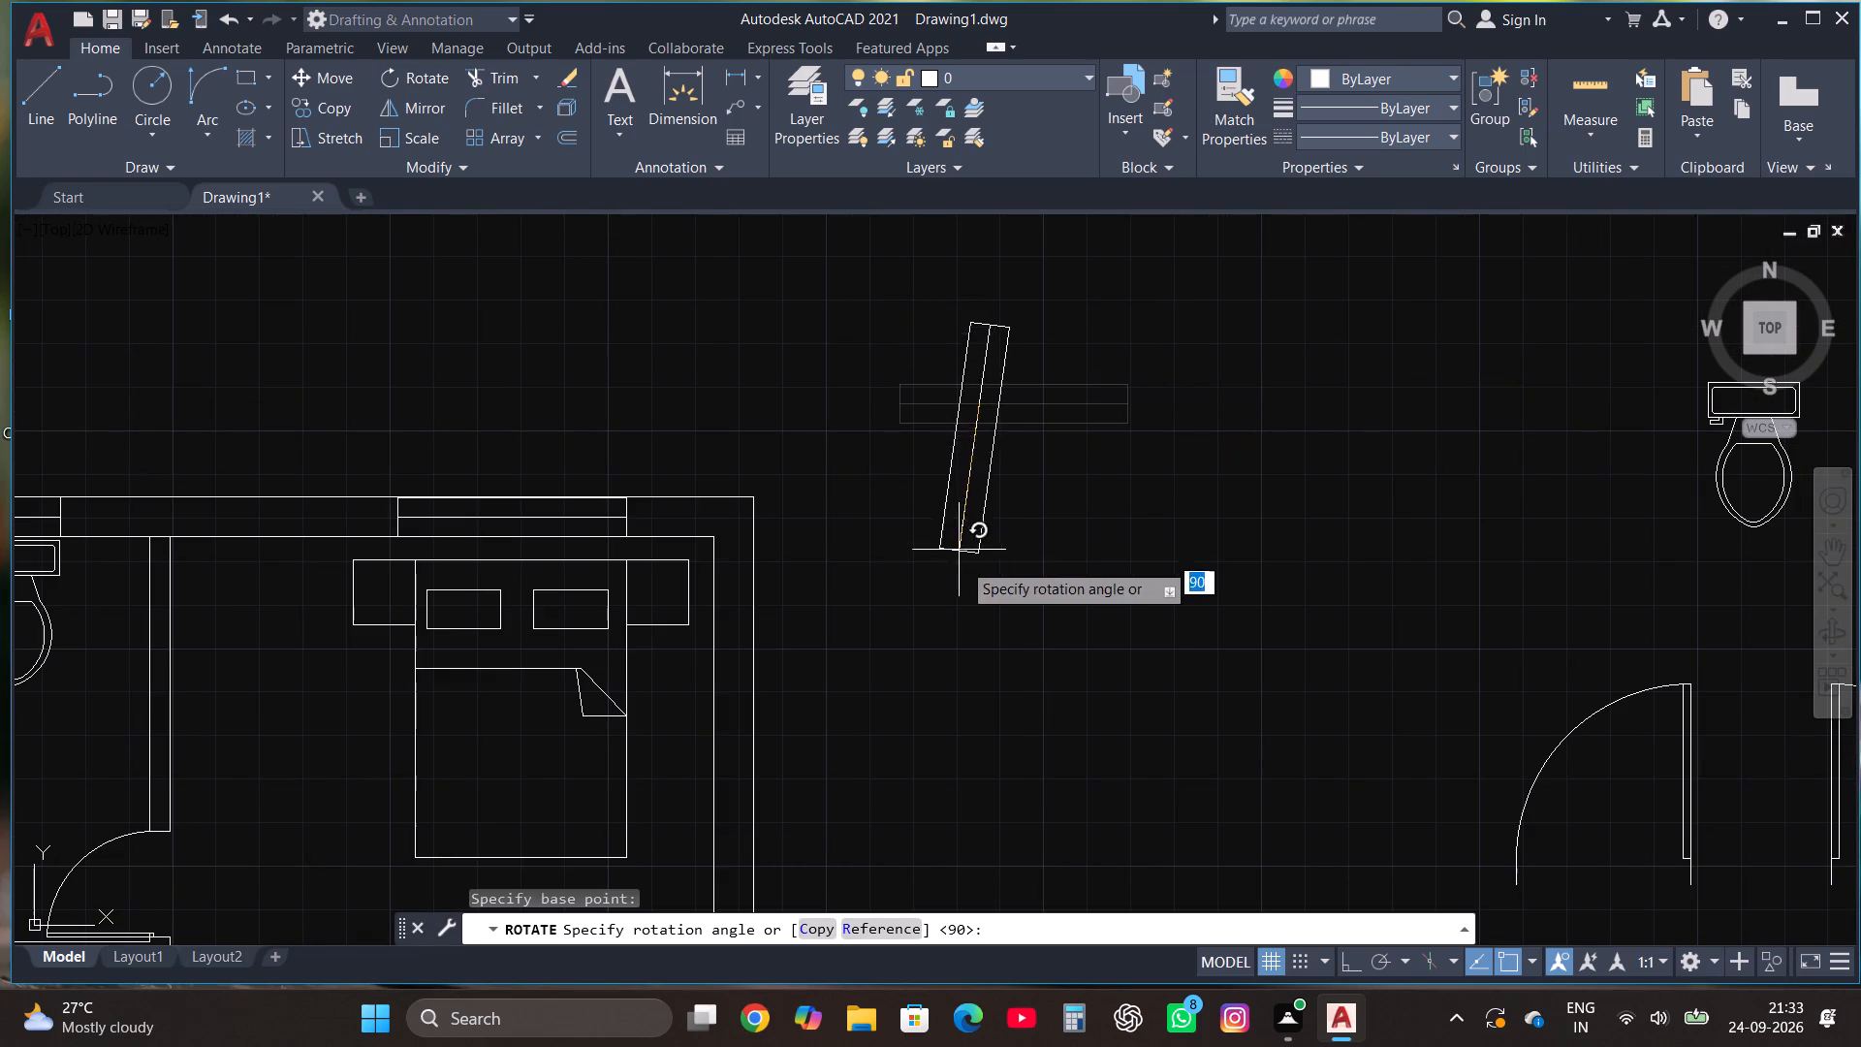
{"action": "key", "text": "F8"}
{"action": "left_click", "coordinate": [982, 629]}
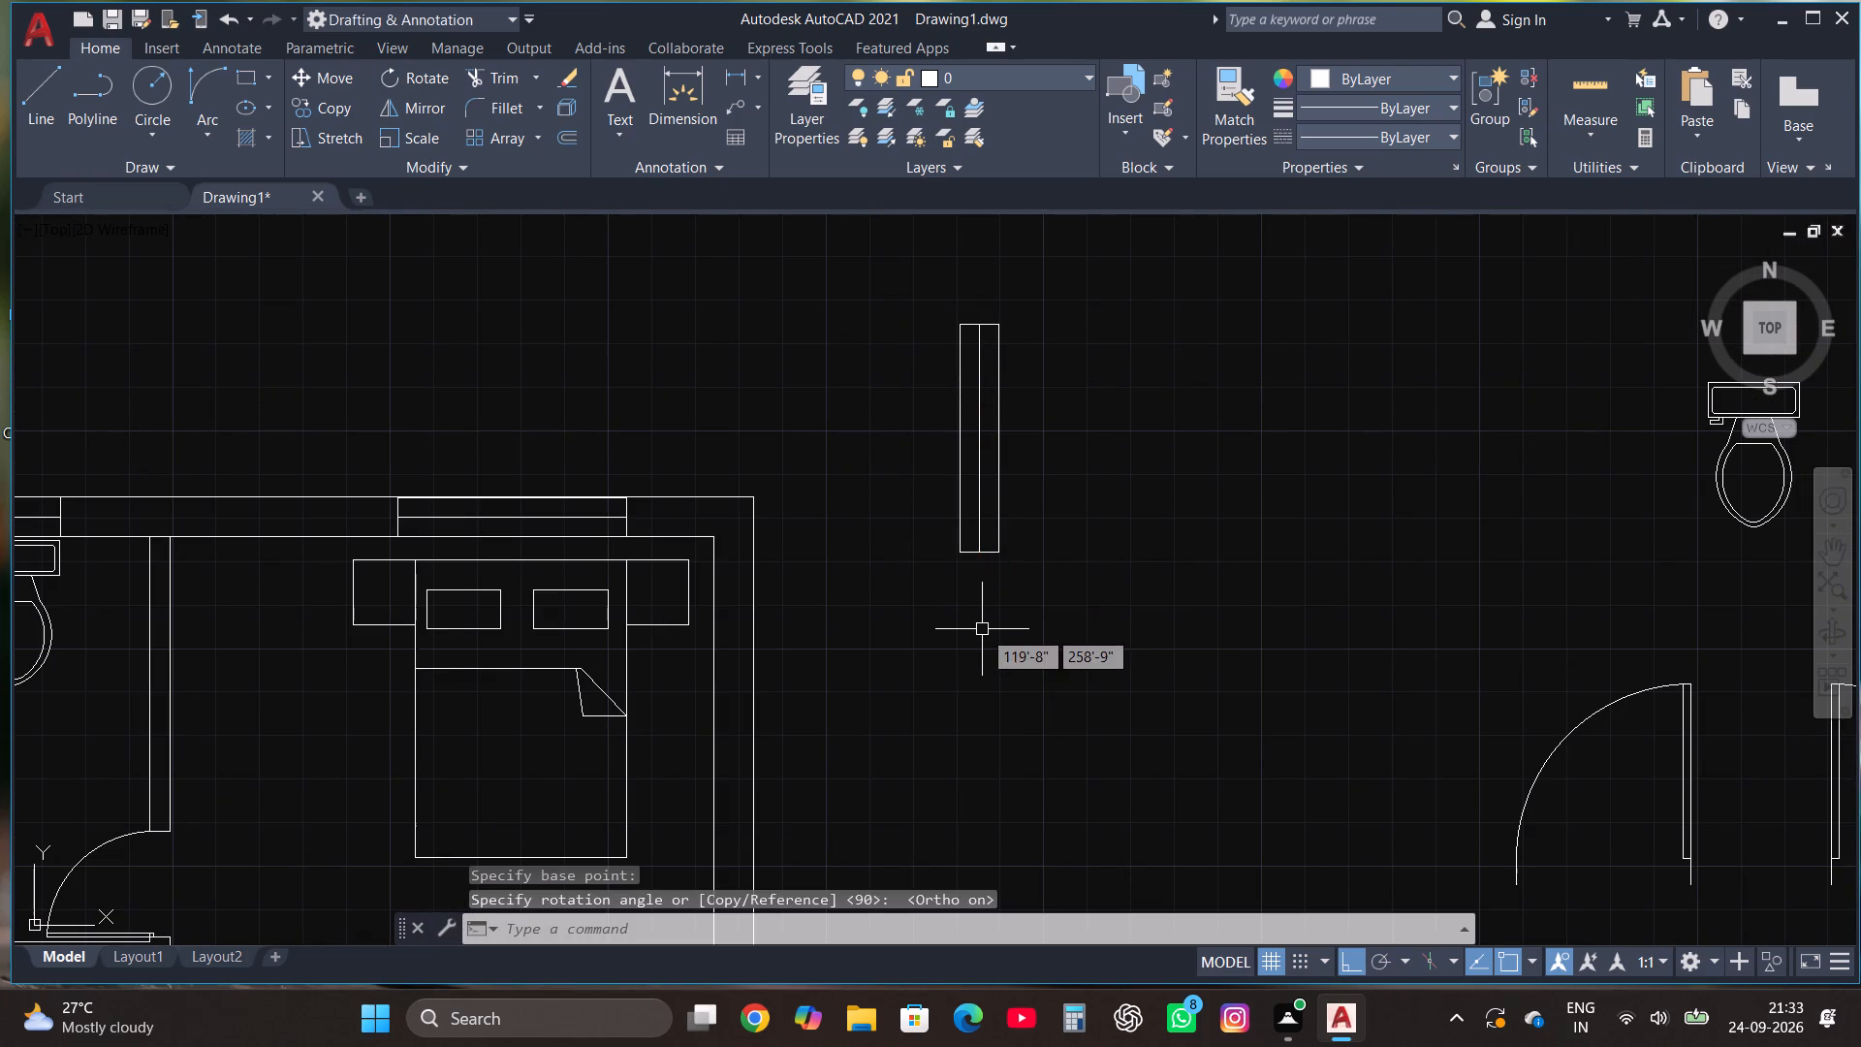
Start a multiple copy of the vertical window and place one with Ortho off in the northeast bedroom's east wall.
{"action": "left_click", "coordinate": [900, 605]}
{"action": "left_click", "coordinate": [1007, 304]}
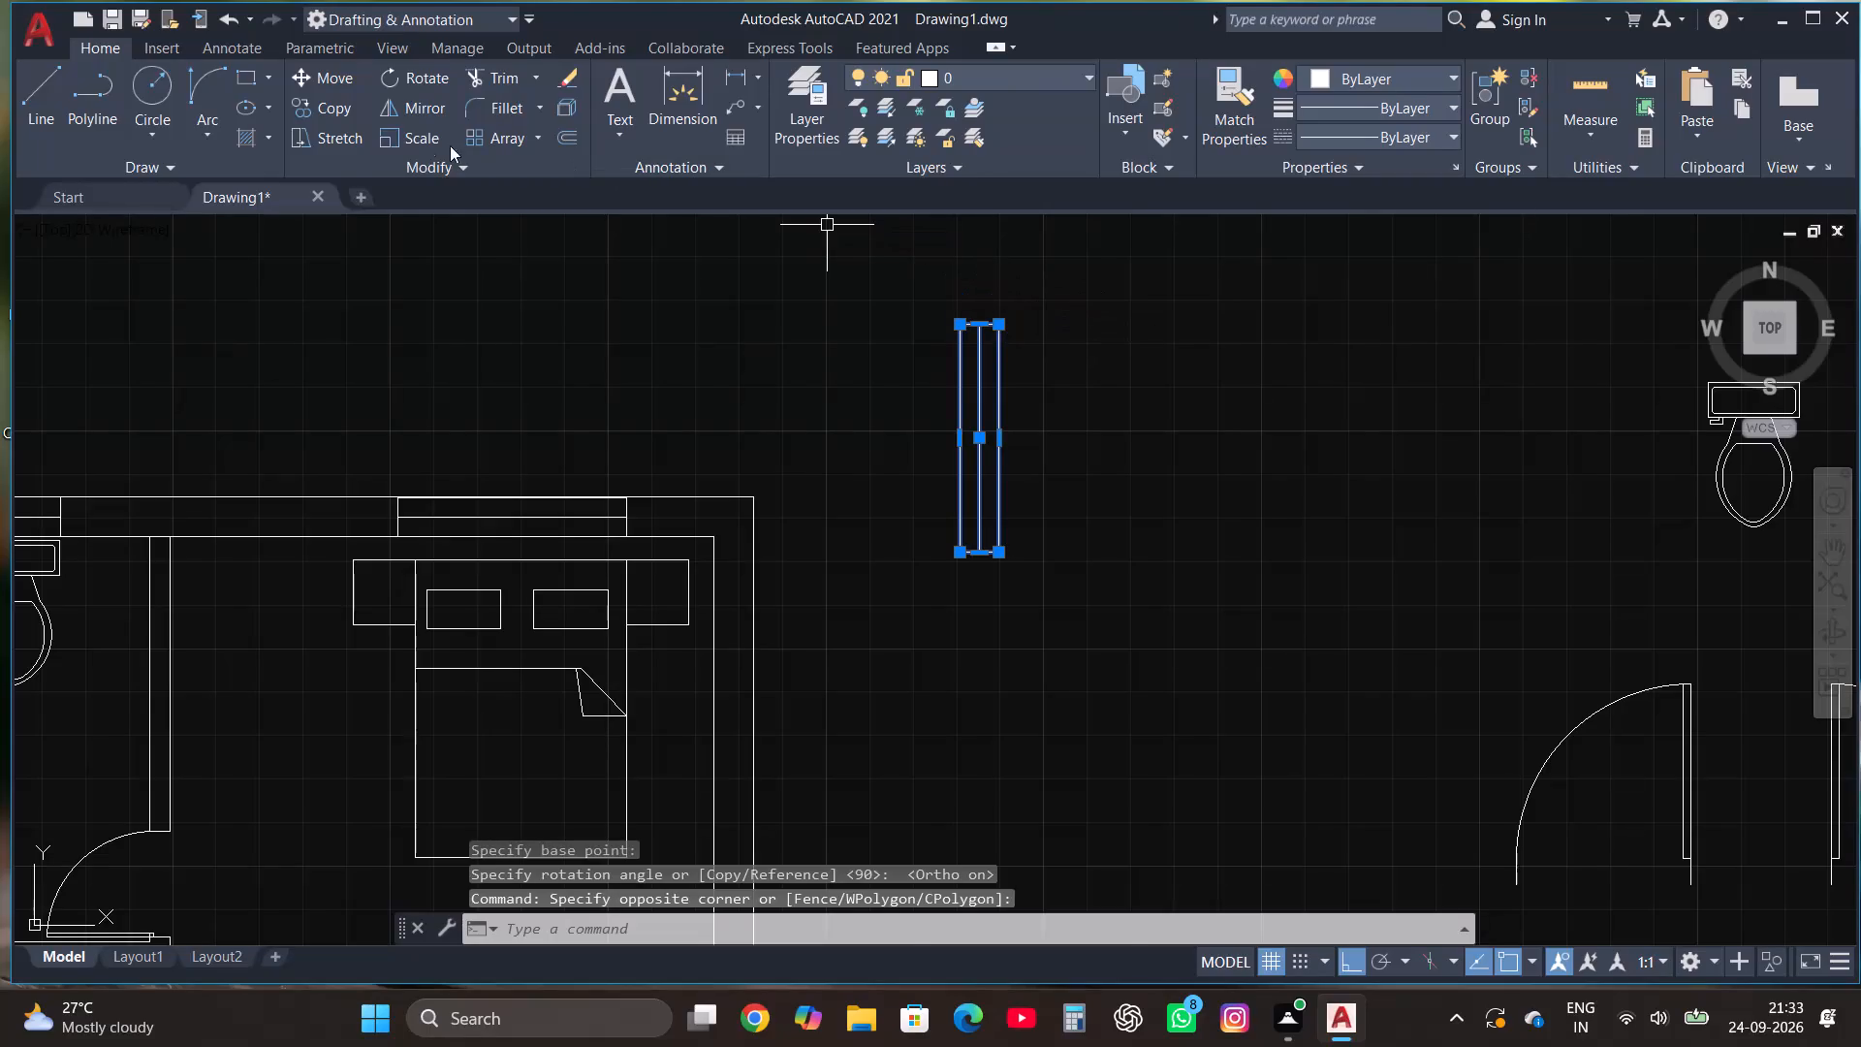
{"action": "left_click", "coordinate": [335, 109]}
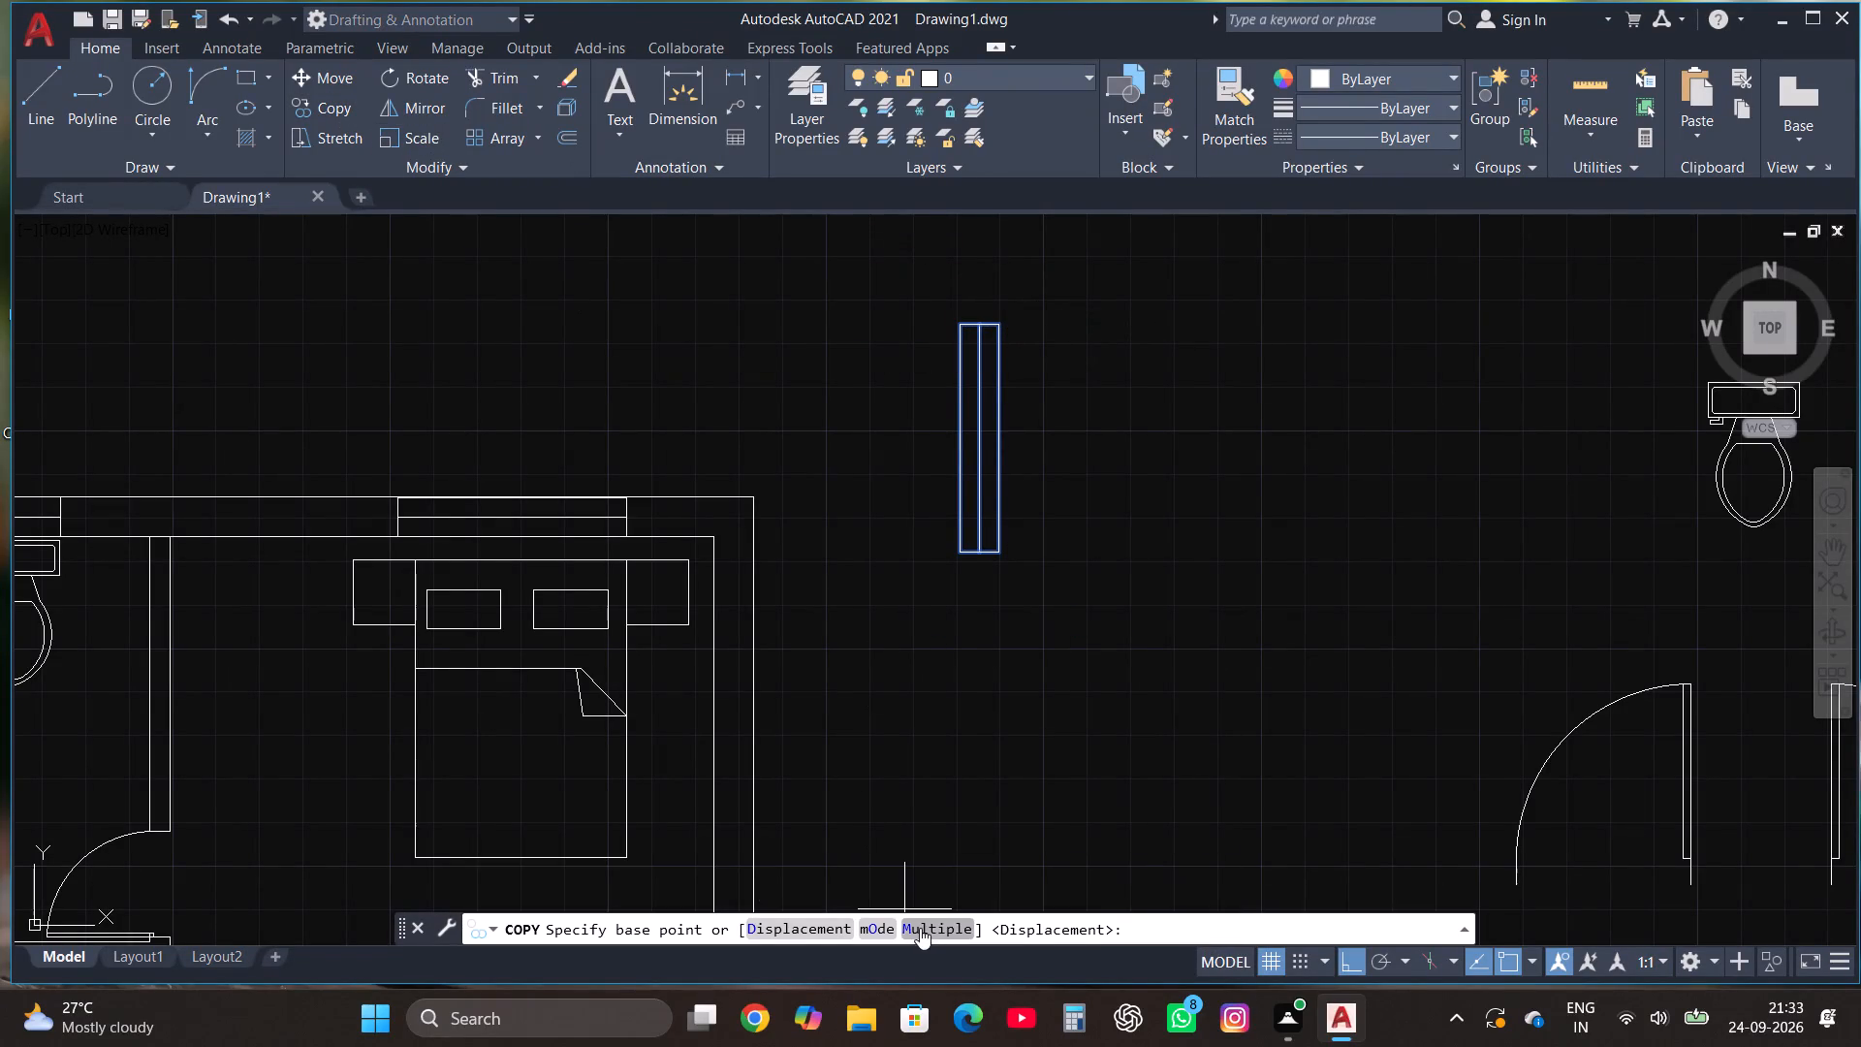
{"action": "left_click", "coordinate": [920, 928]}
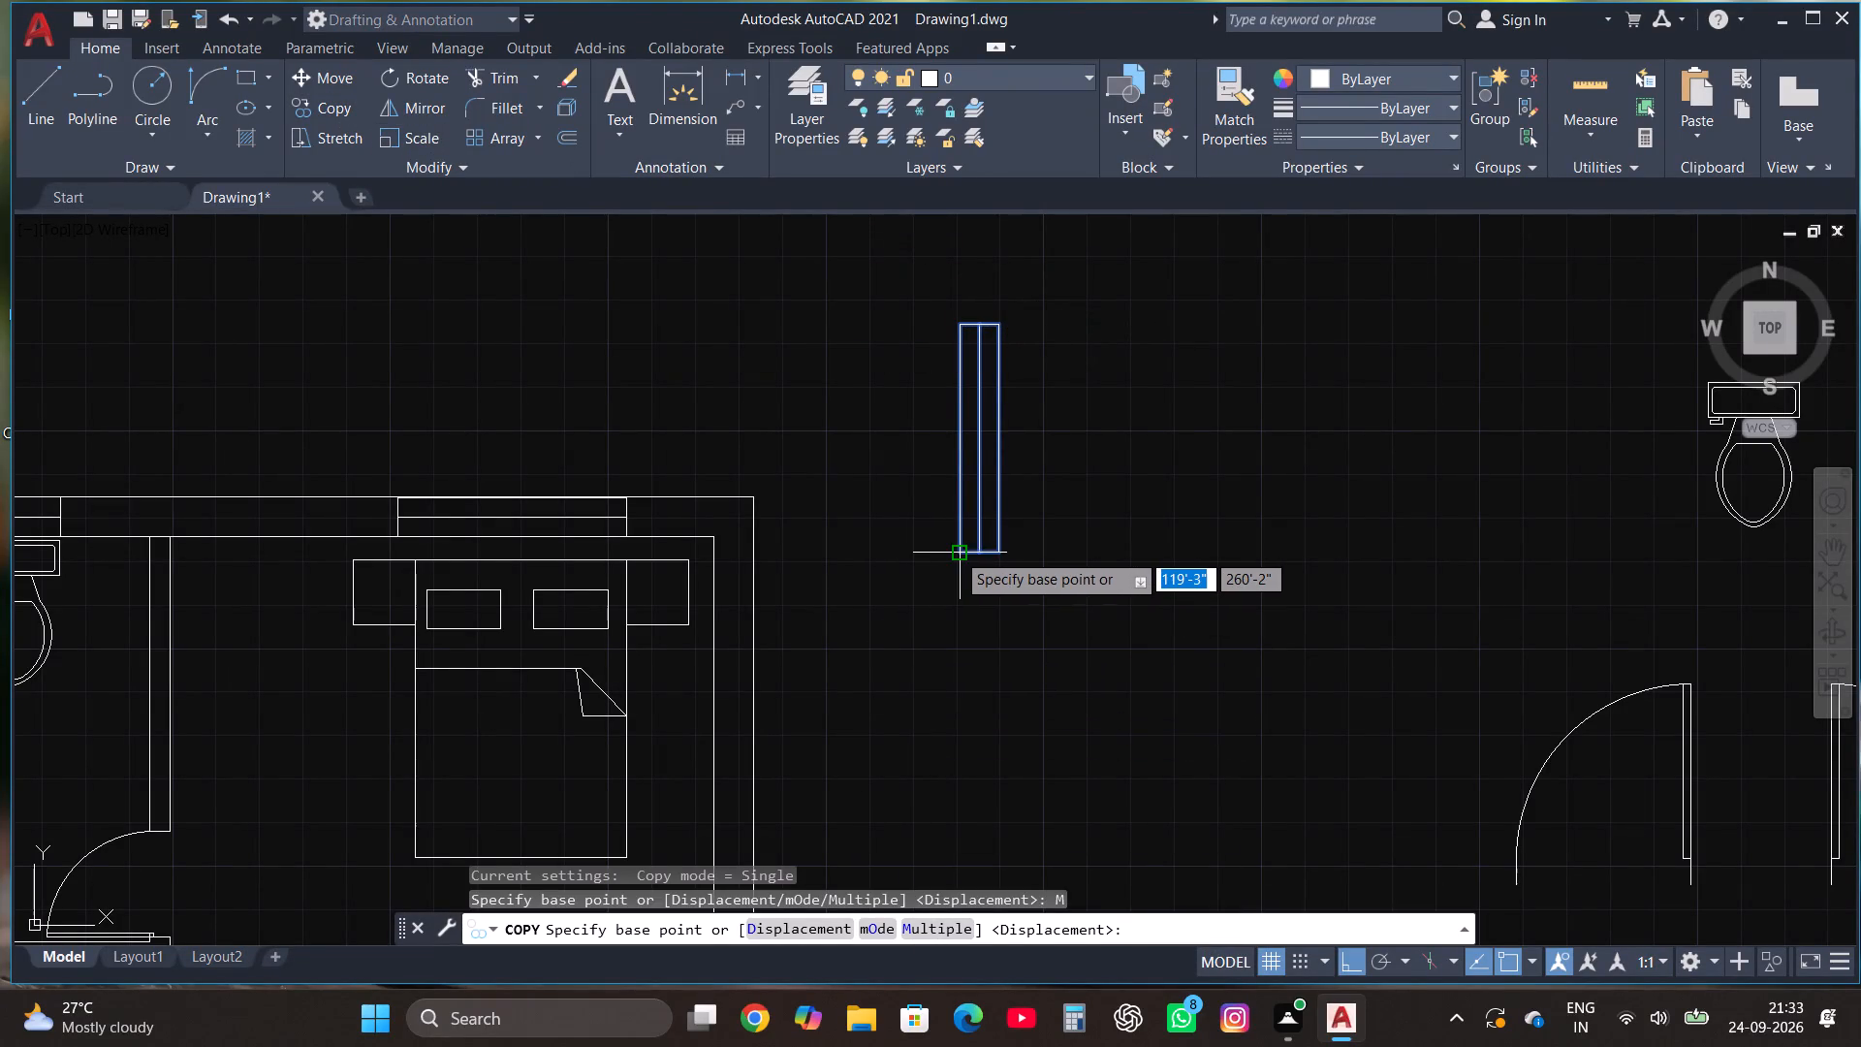
{"action": "left_click", "coordinate": [957, 552]}
{"action": "scroll", "coordinate": [1057, 542], "scroll_direction": "down", "scroll_amount": 2}
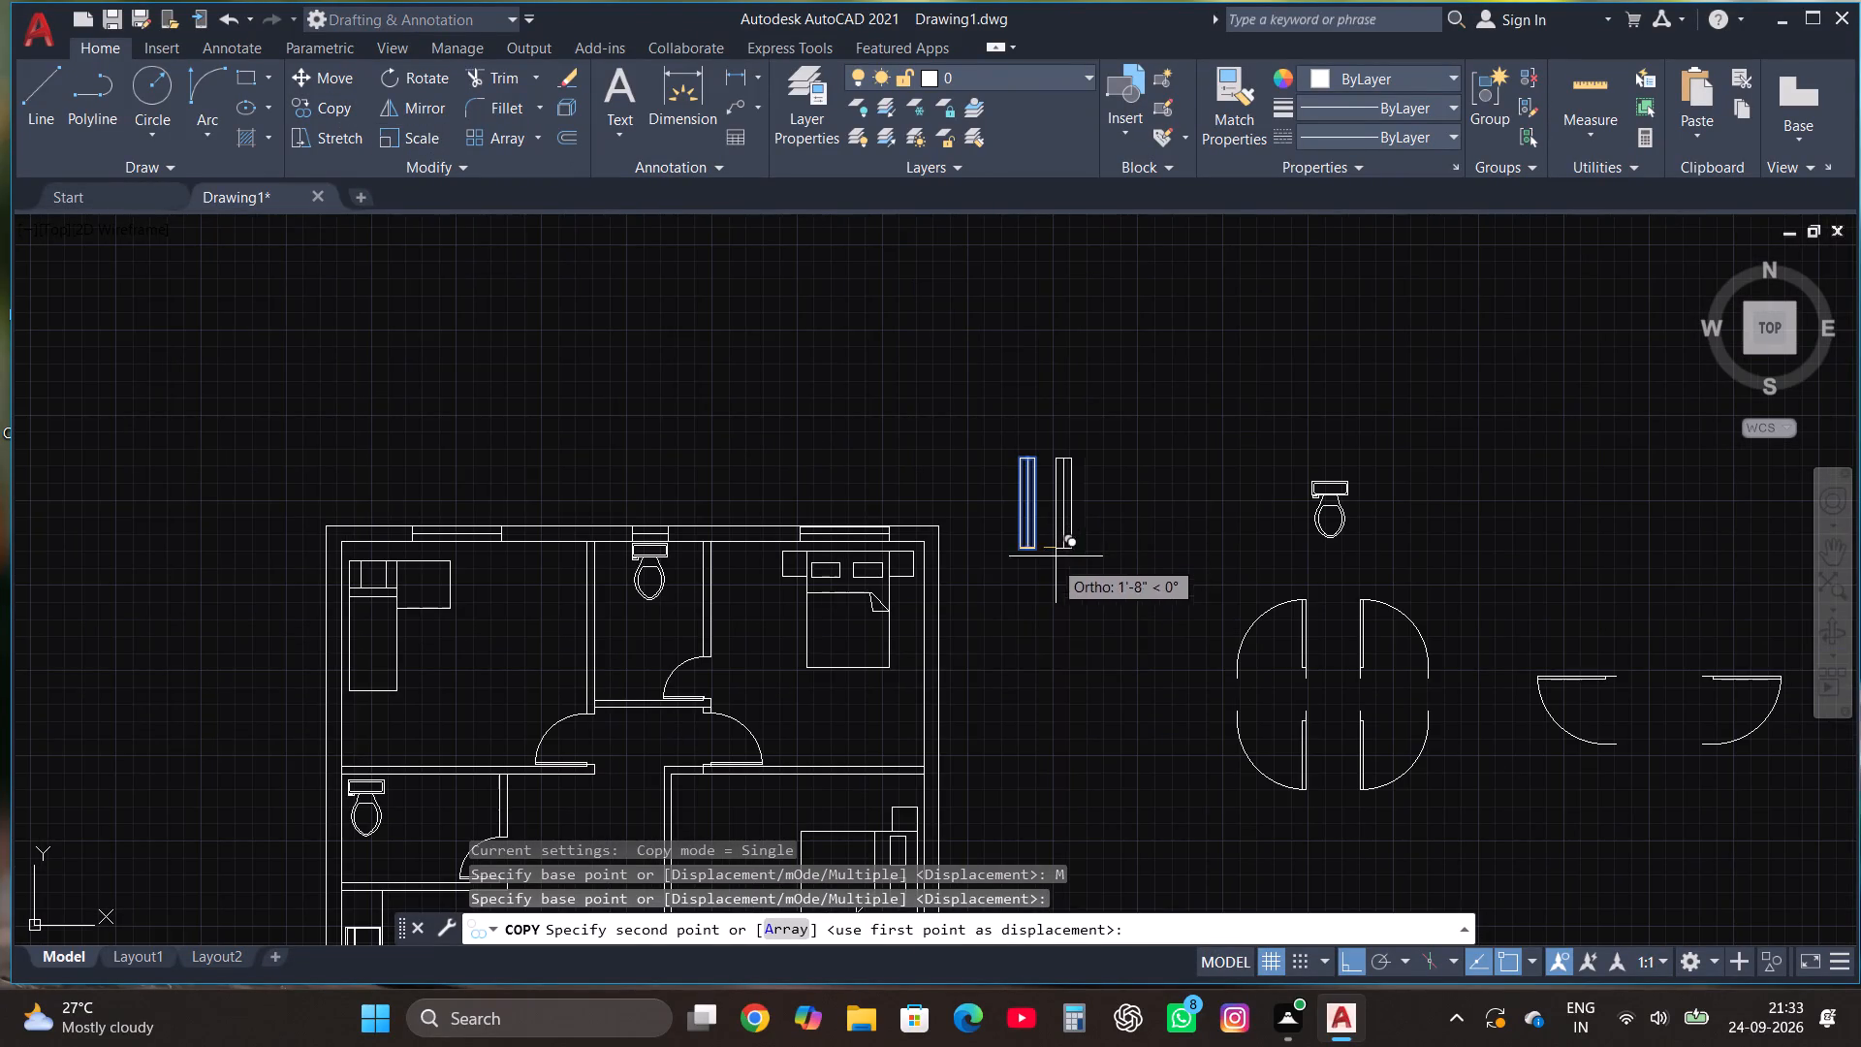
{"action": "key", "text": "F8"}
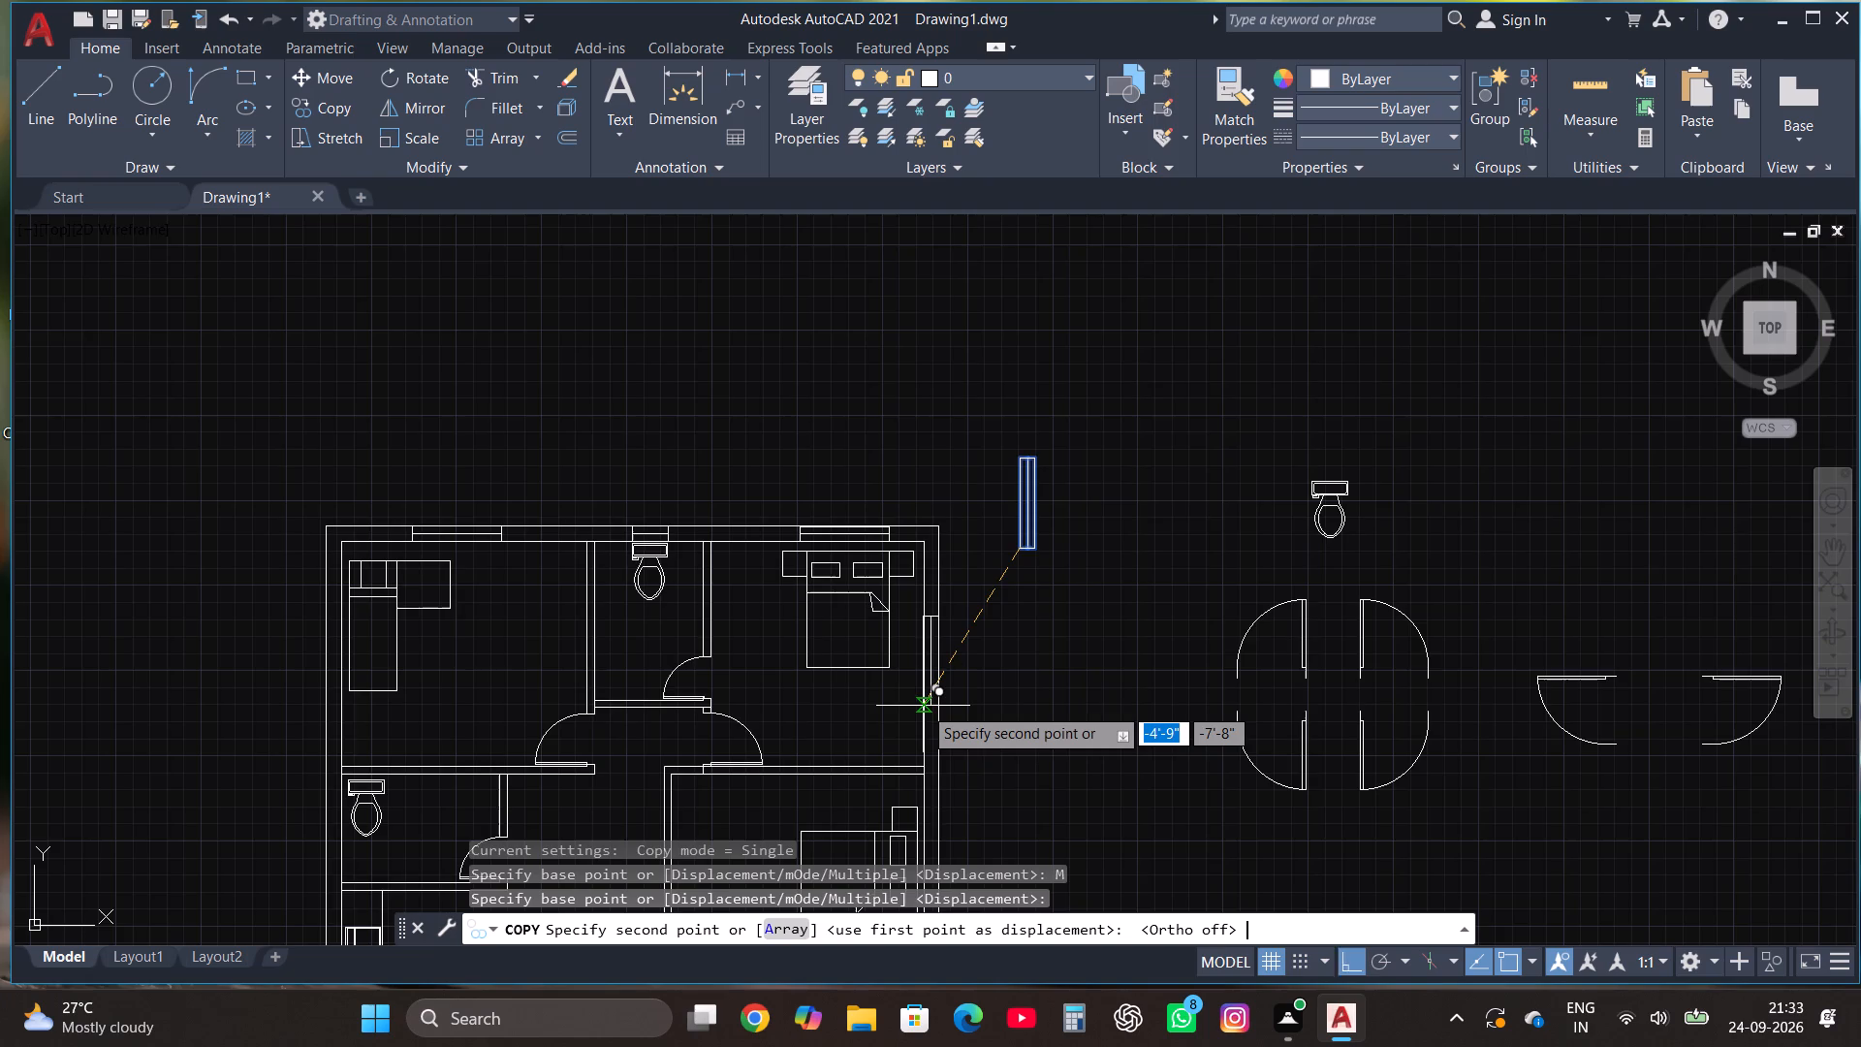
{"action": "scroll", "coordinate": [923, 706], "scroll_direction": "up", "scroll_amount": 1}
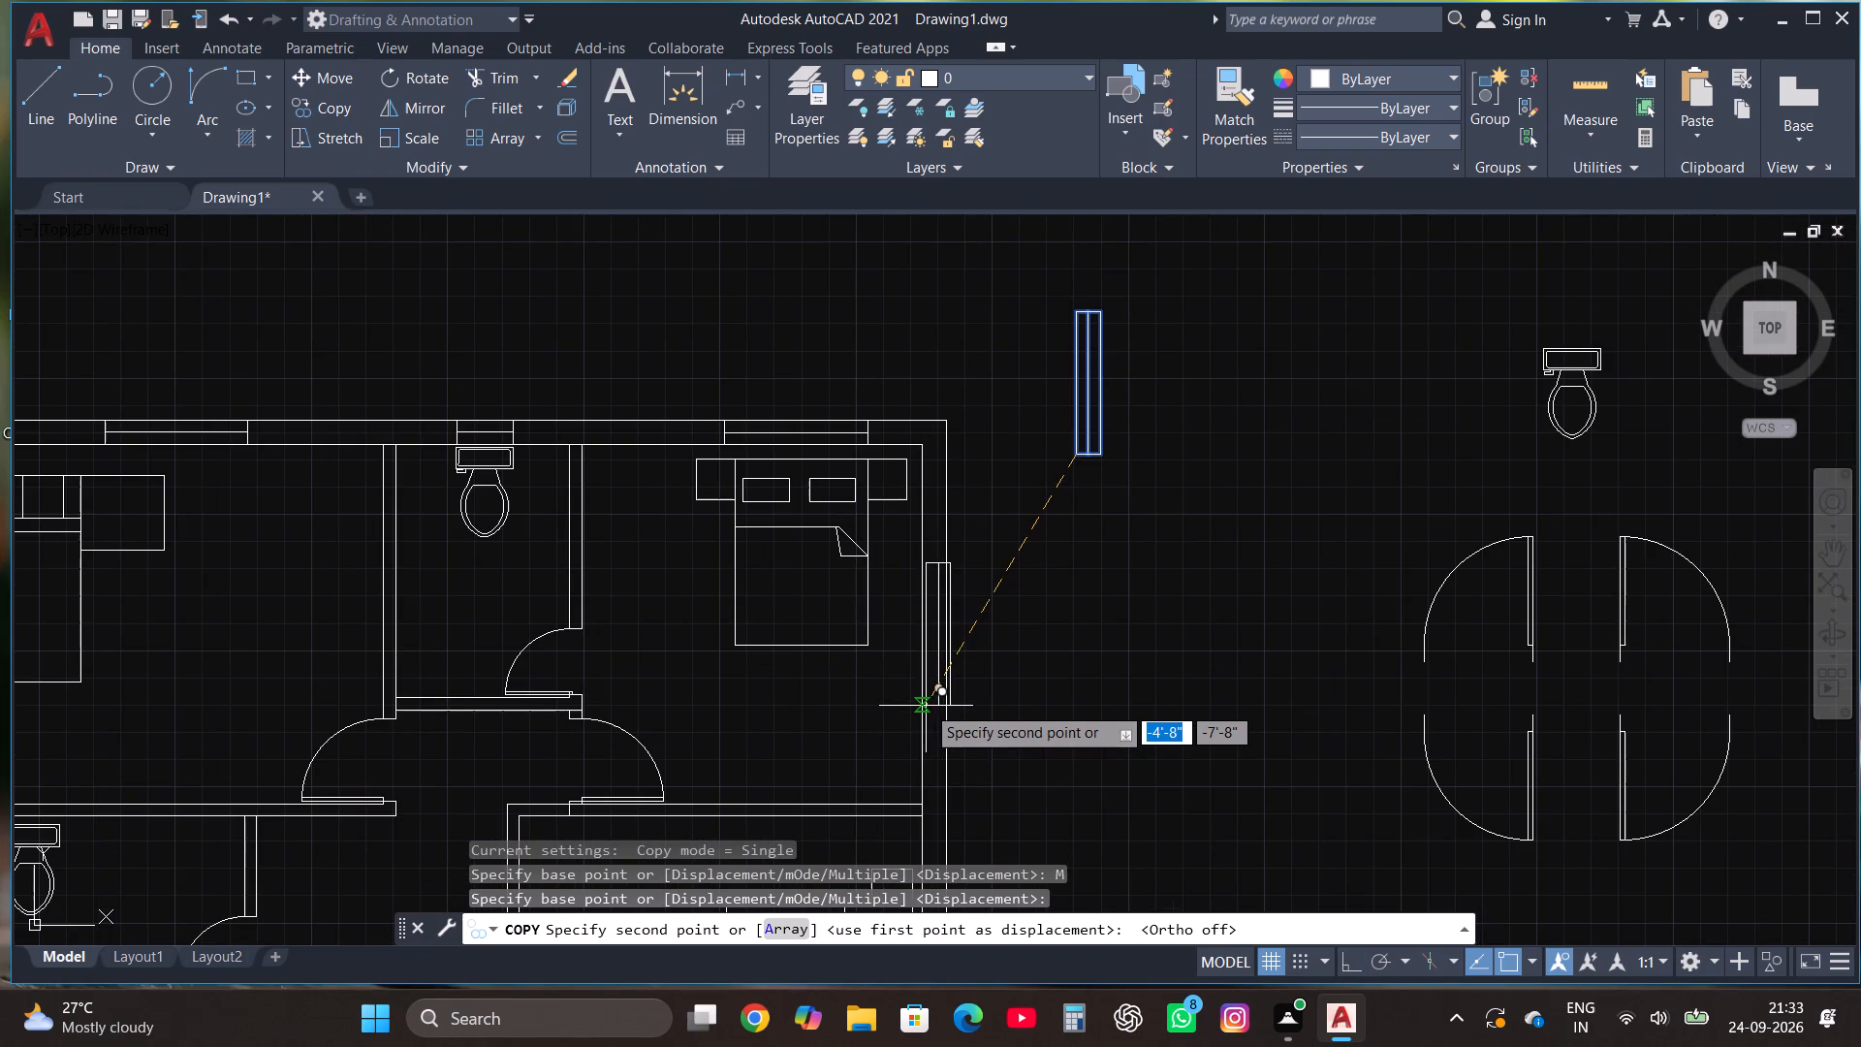
{"action": "left_click", "coordinate": [921, 713]}
Place further window copies in the east wall, beside the middle bedroom's bed and beside the living room sofa.
{"action": "scroll", "coordinate": [990, 585], "scroll_direction": "down", "scroll_amount": 3}
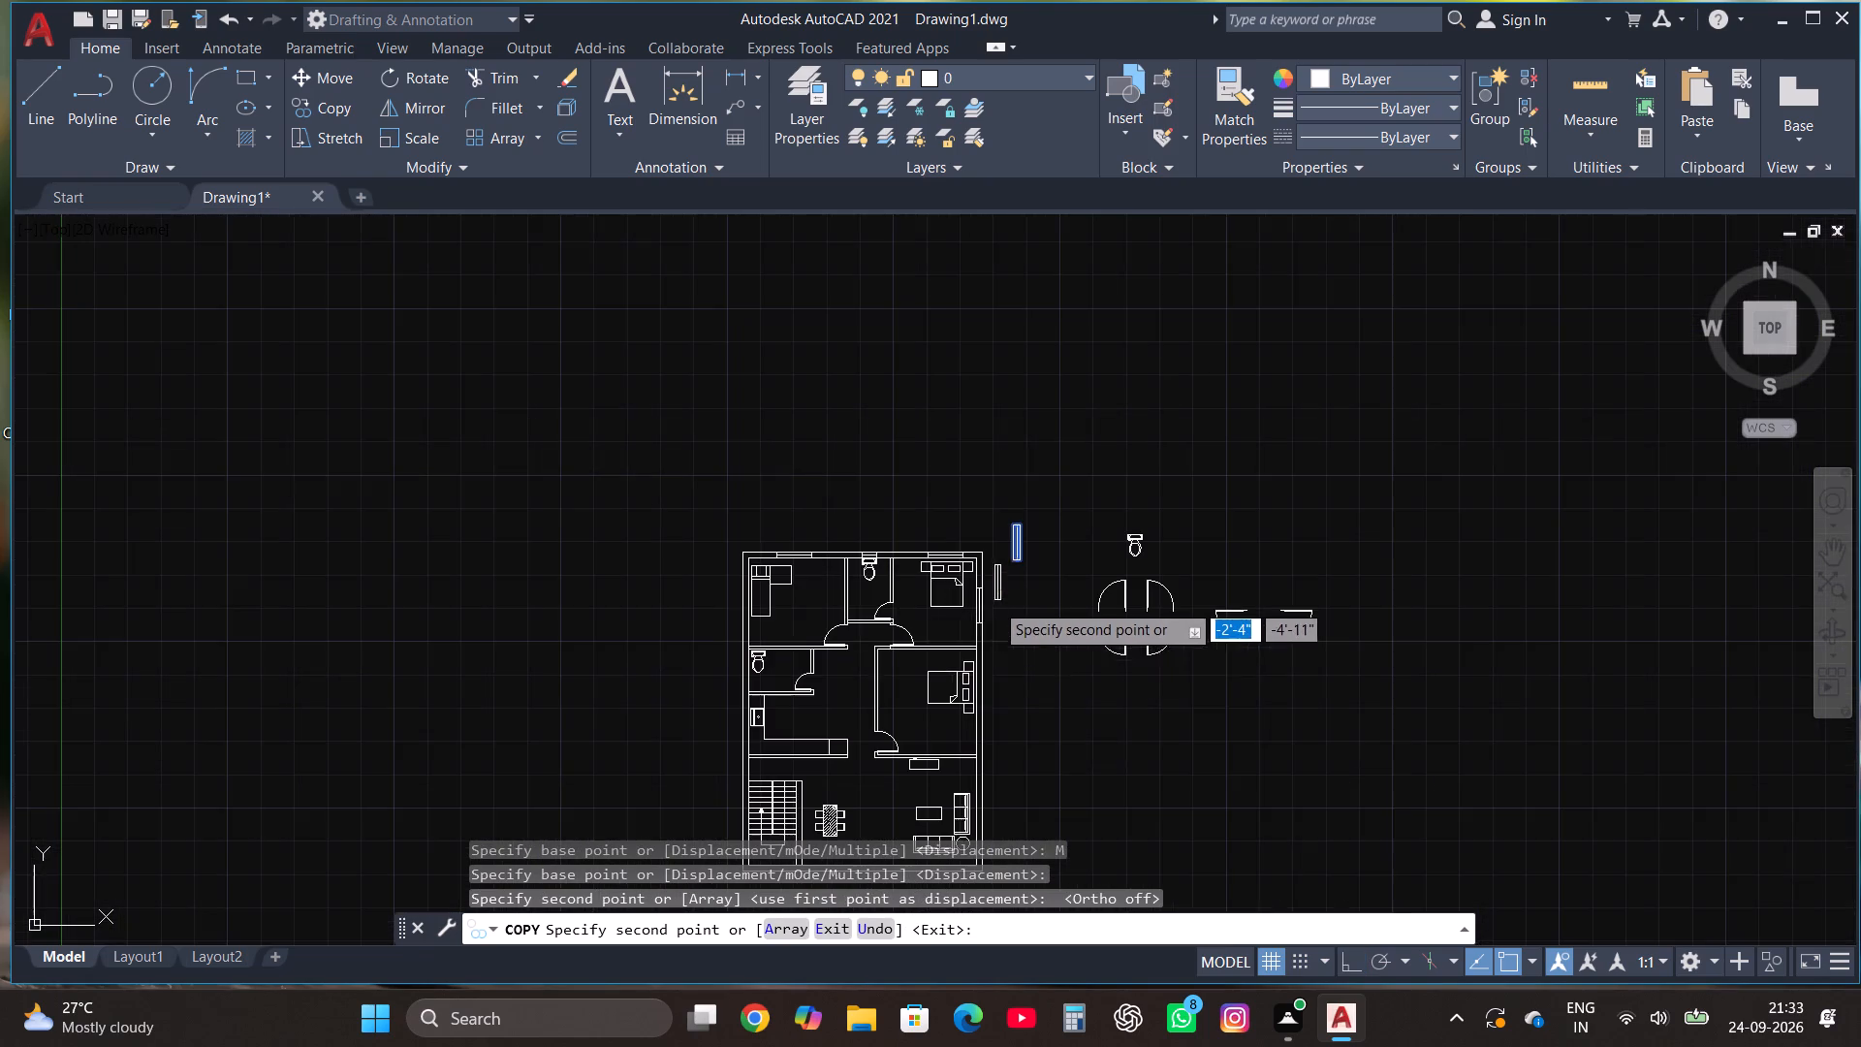
{"action": "scroll", "coordinate": [971, 708], "scroll_direction": "up", "scroll_amount": 3}
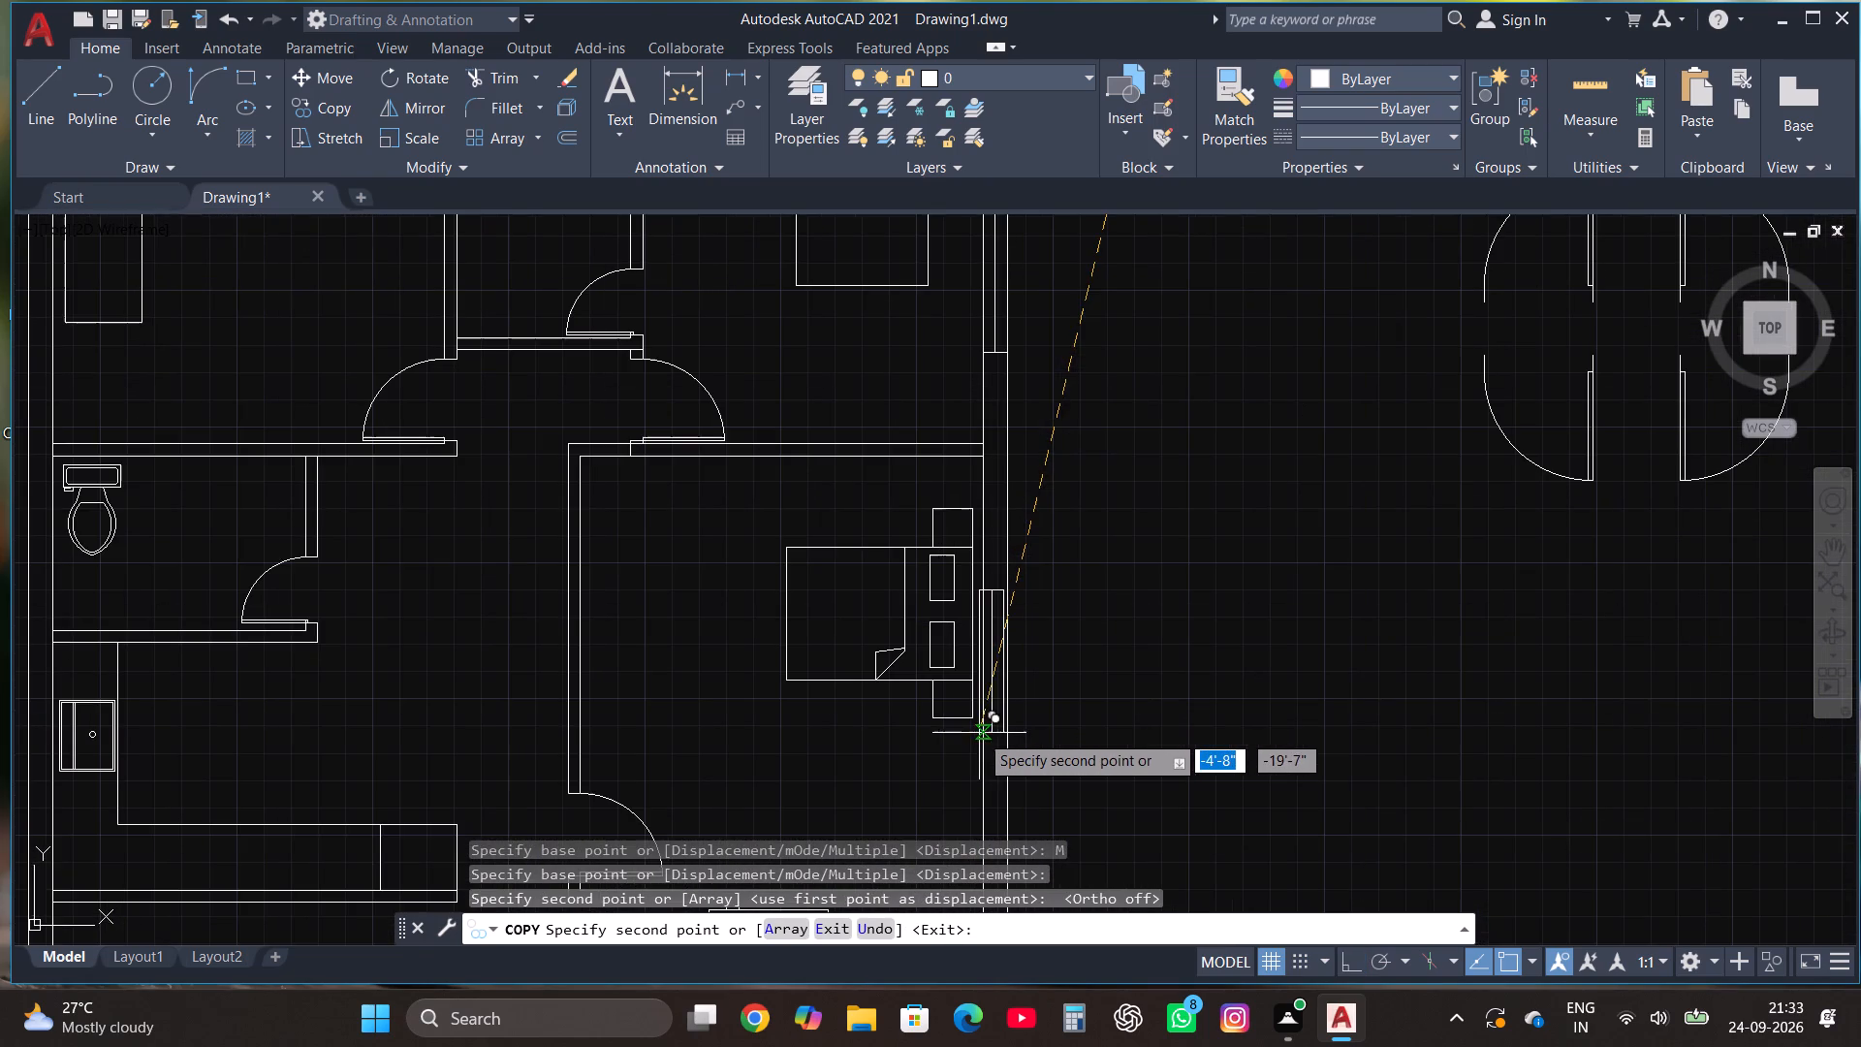
{"action": "left_click", "coordinate": [981, 766]}
{"action": "scroll", "coordinate": [992, 627], "scroll_direction": "down", "scroll_amount": 2}
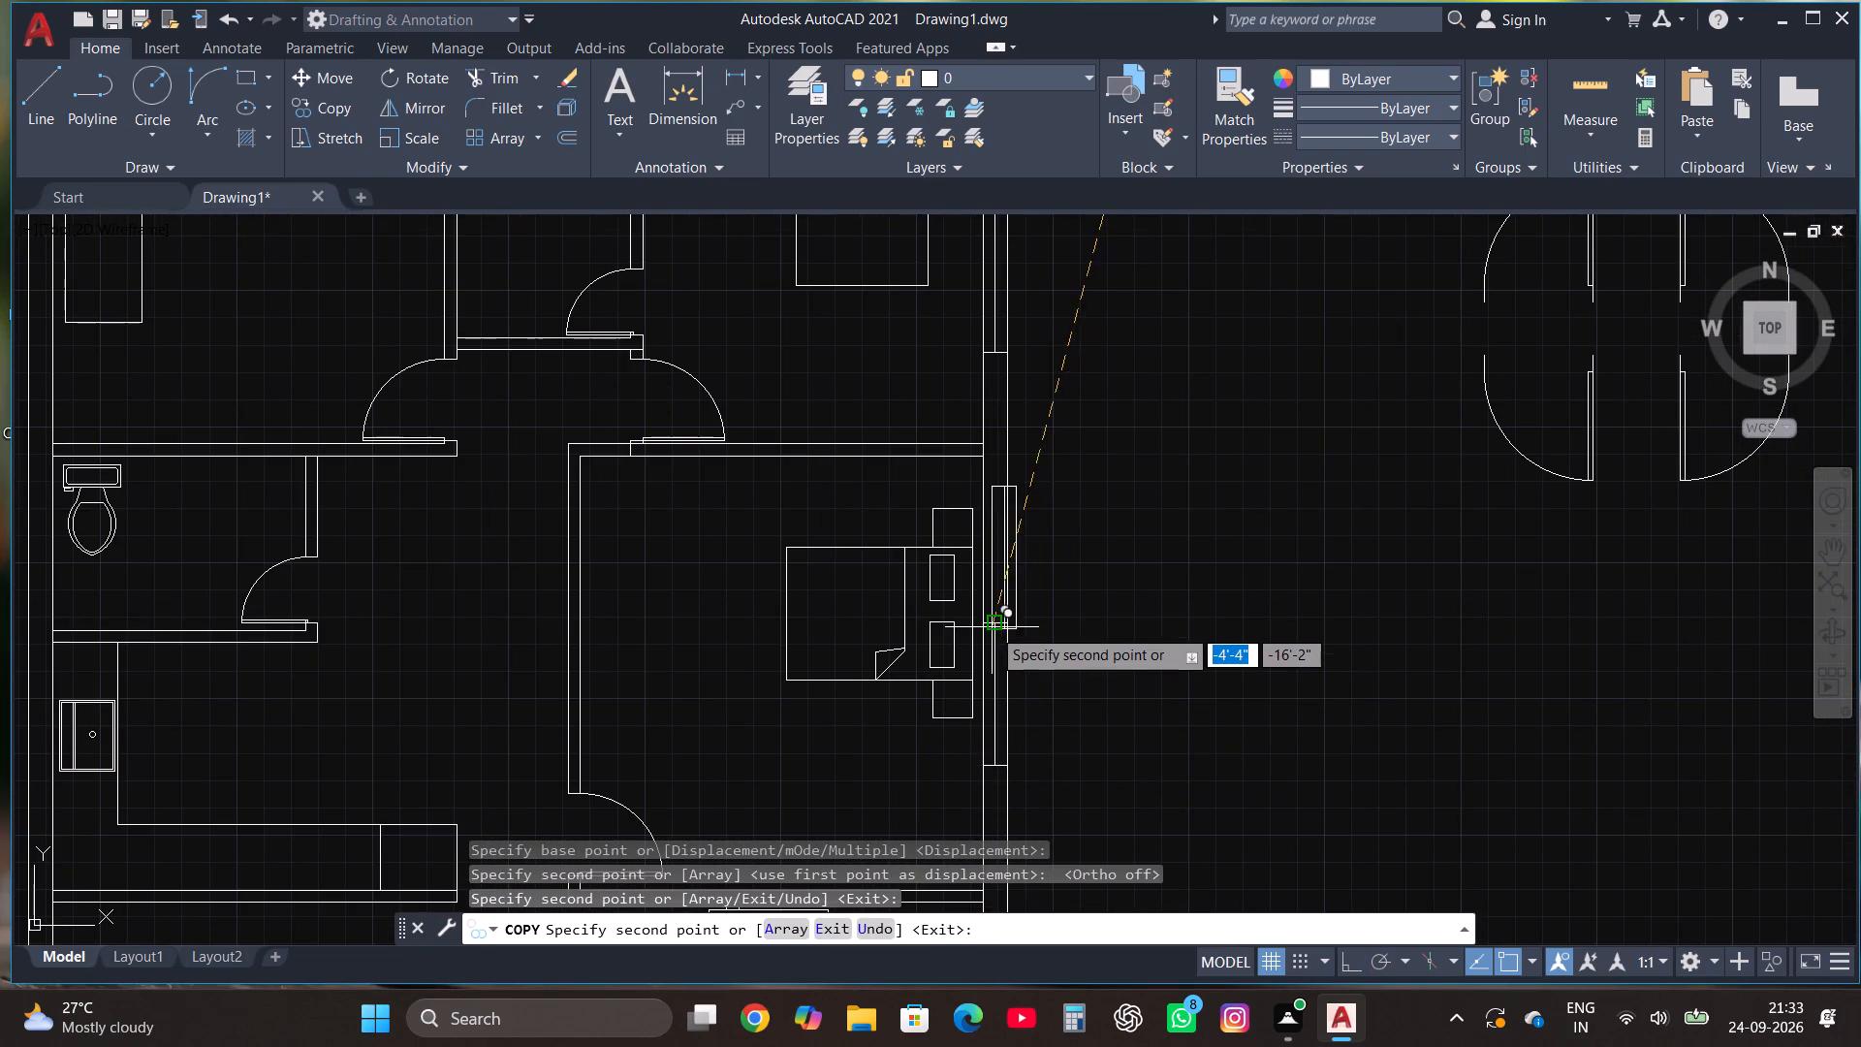
{"action": "scroll", "coordinate": [992, 627], "scroll_direction": "down", "scroll_amount": 2}
{"action": "scroll", "coordinate": [994, 778], "scroll_direction": "up", "scroll_amount": 2}
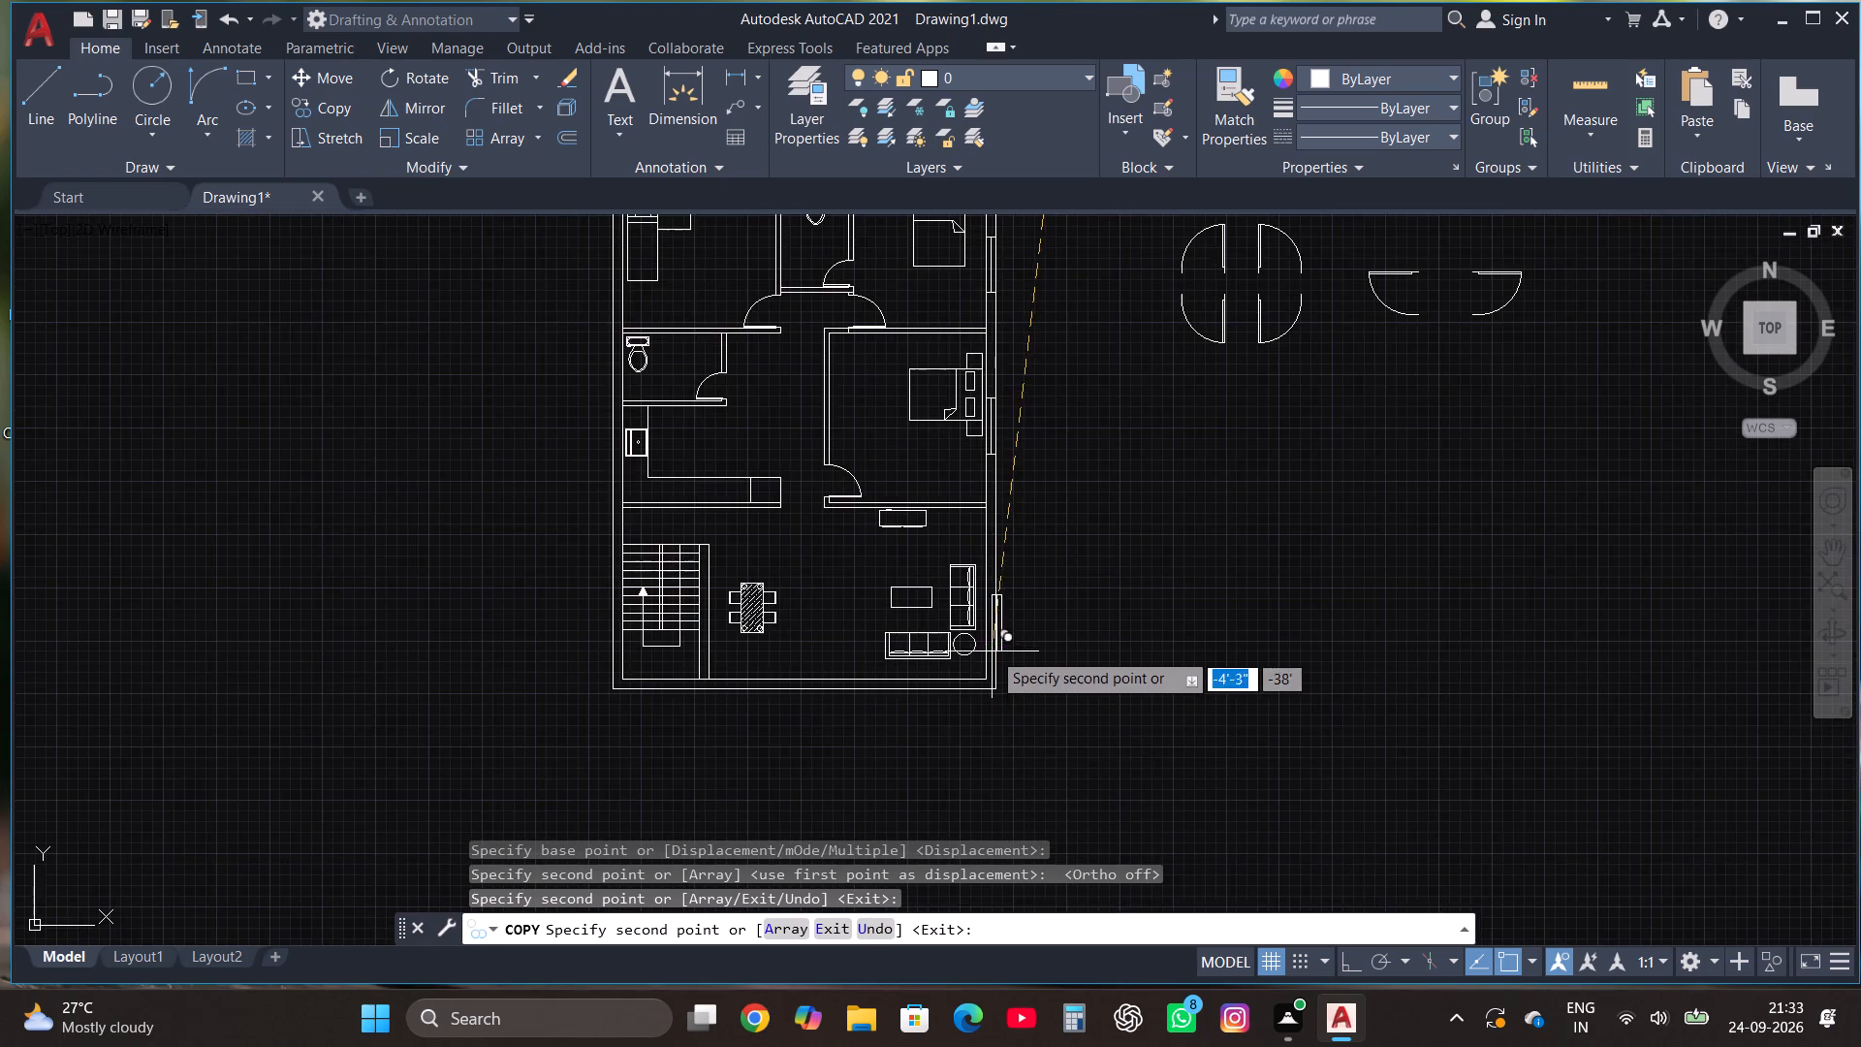
{"action": "scroll", "coordinate": [992, 646], "scroll_direction": "up", "scroll_amount": 2}
{"action": "left_click", "coordinate": [977, 618]}
Place a window copy in the west wall beside the kitchen sink and finish copying.
{"action": "scroll", "coordinate": [1080, 727], "scroll_direction": "down", "scroll_amount": 4}
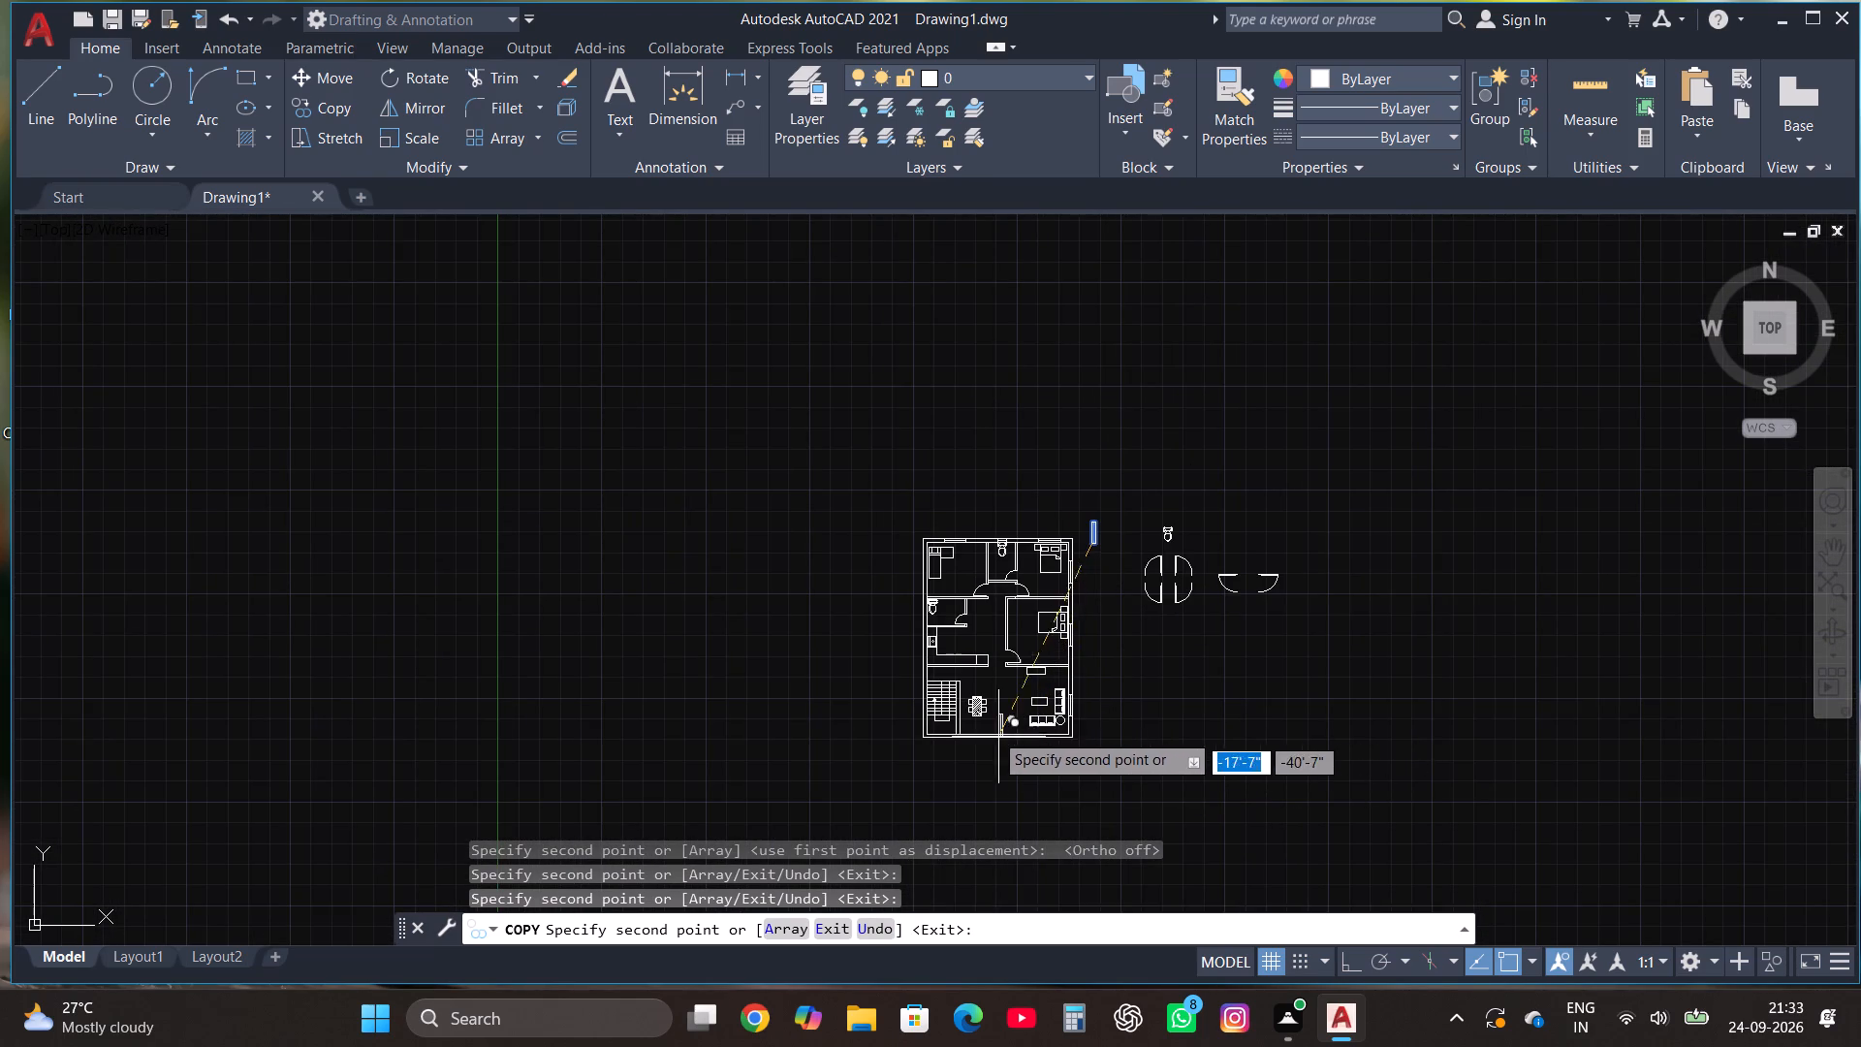
{"action": "scroll", "coordinate": [935, 671], "scroll_direction": "up", "scroll_amount": 4}
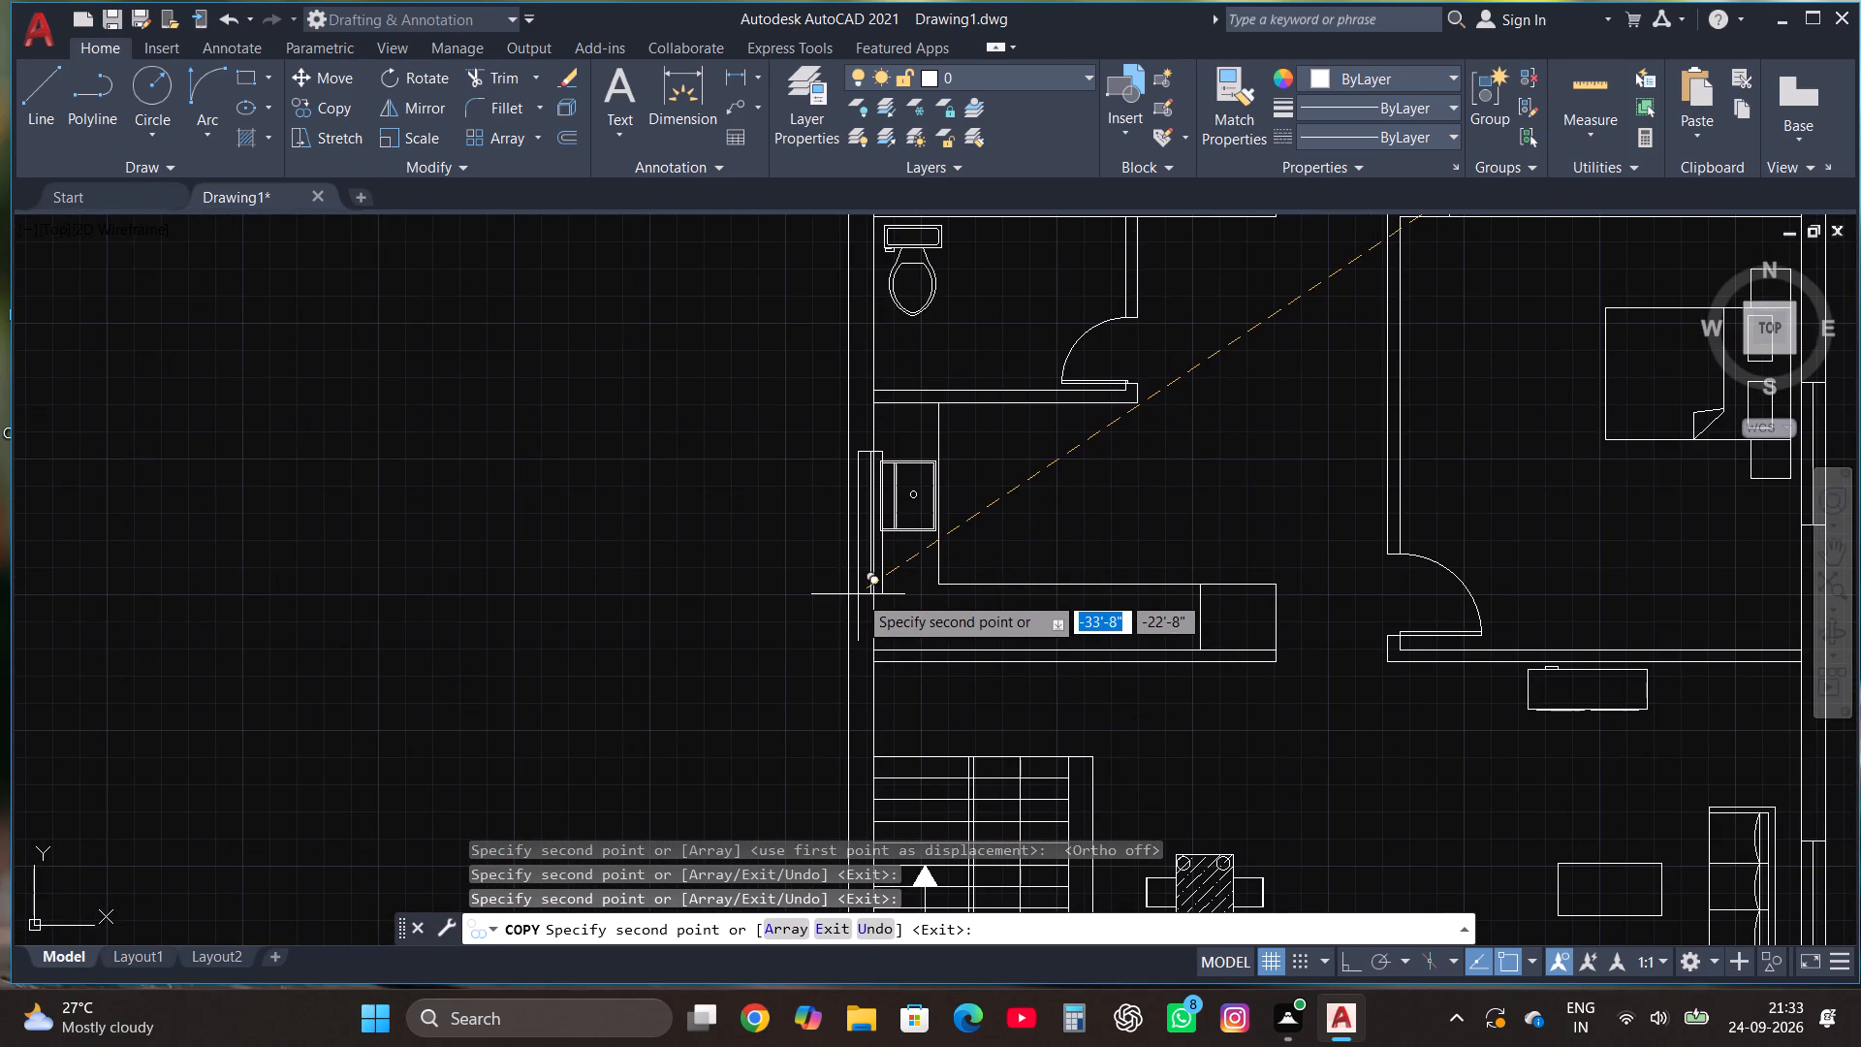
{"action": "scroll", "coordinate": [858, 594], "scroll_direction": "up", "scroll_amount": 1}
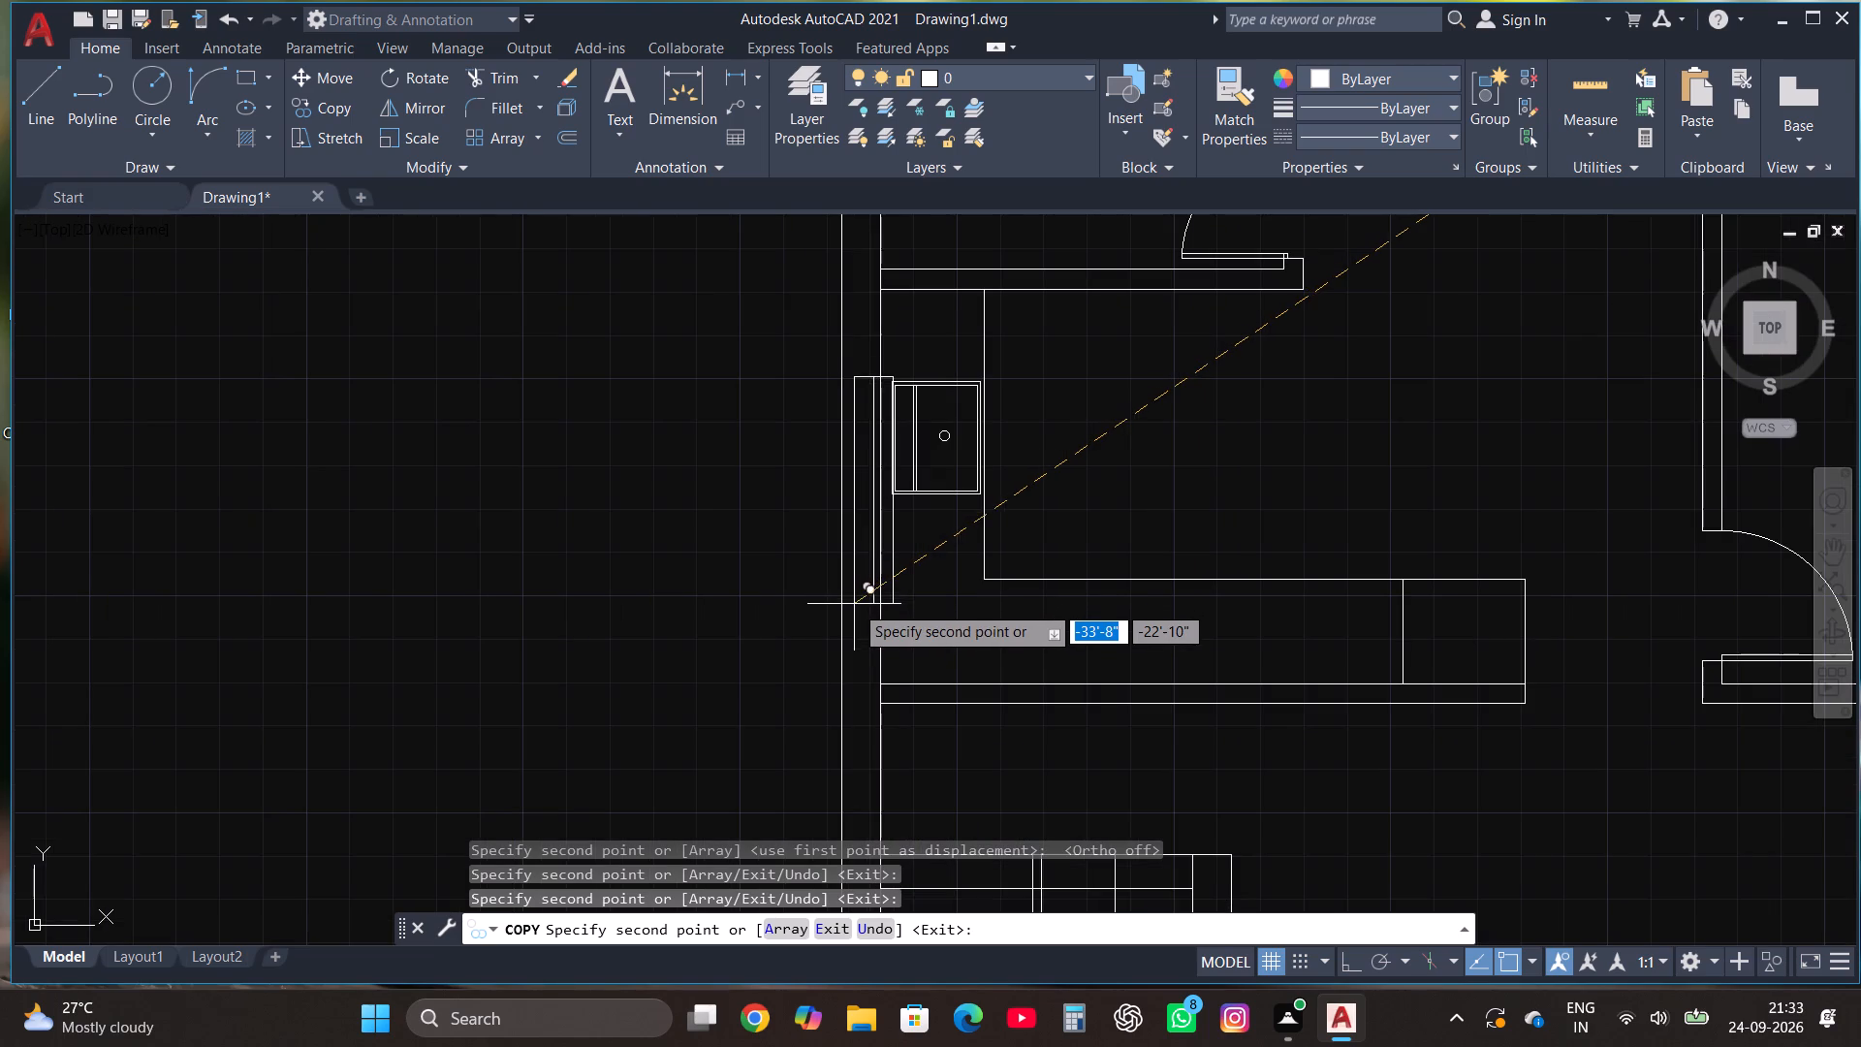
{"action": "left_click", "coordinate": [841, 599]}
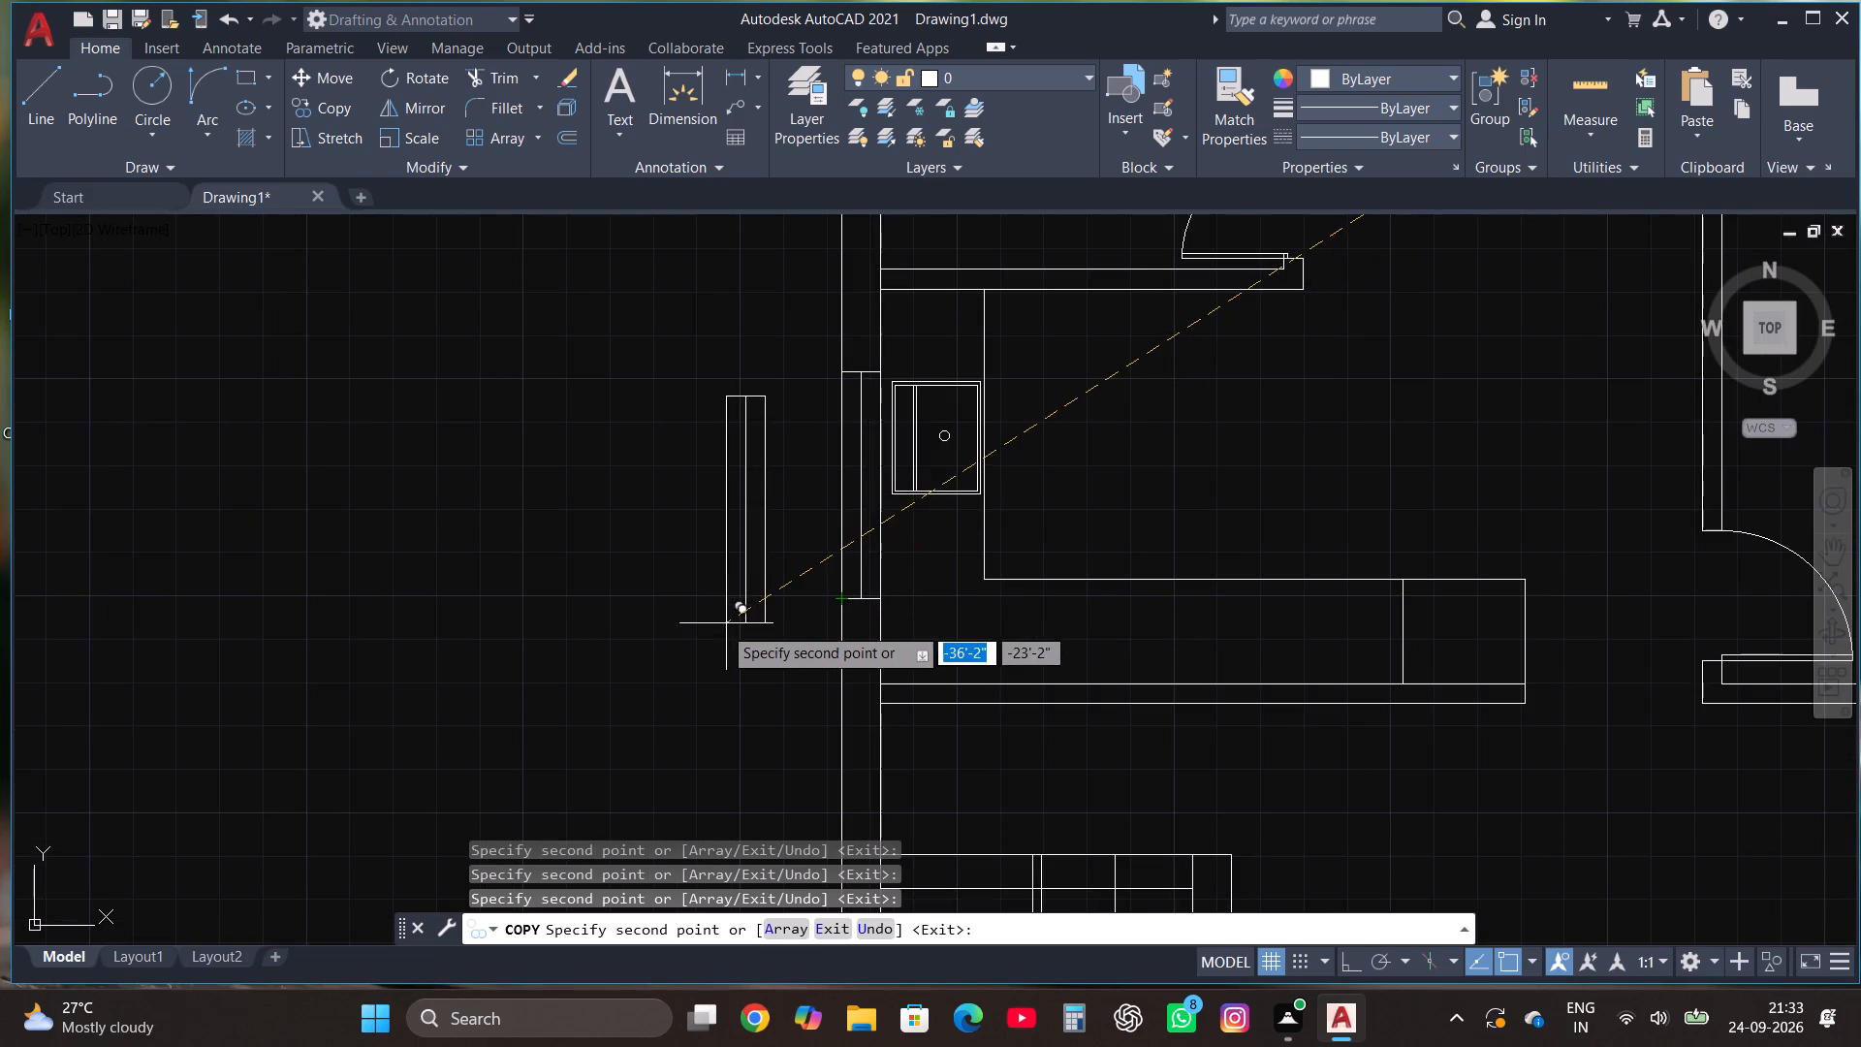
{"action": "scroll", "coordinate": [693, 644], "scroll_direction": "down", "scroll_amount": 3}
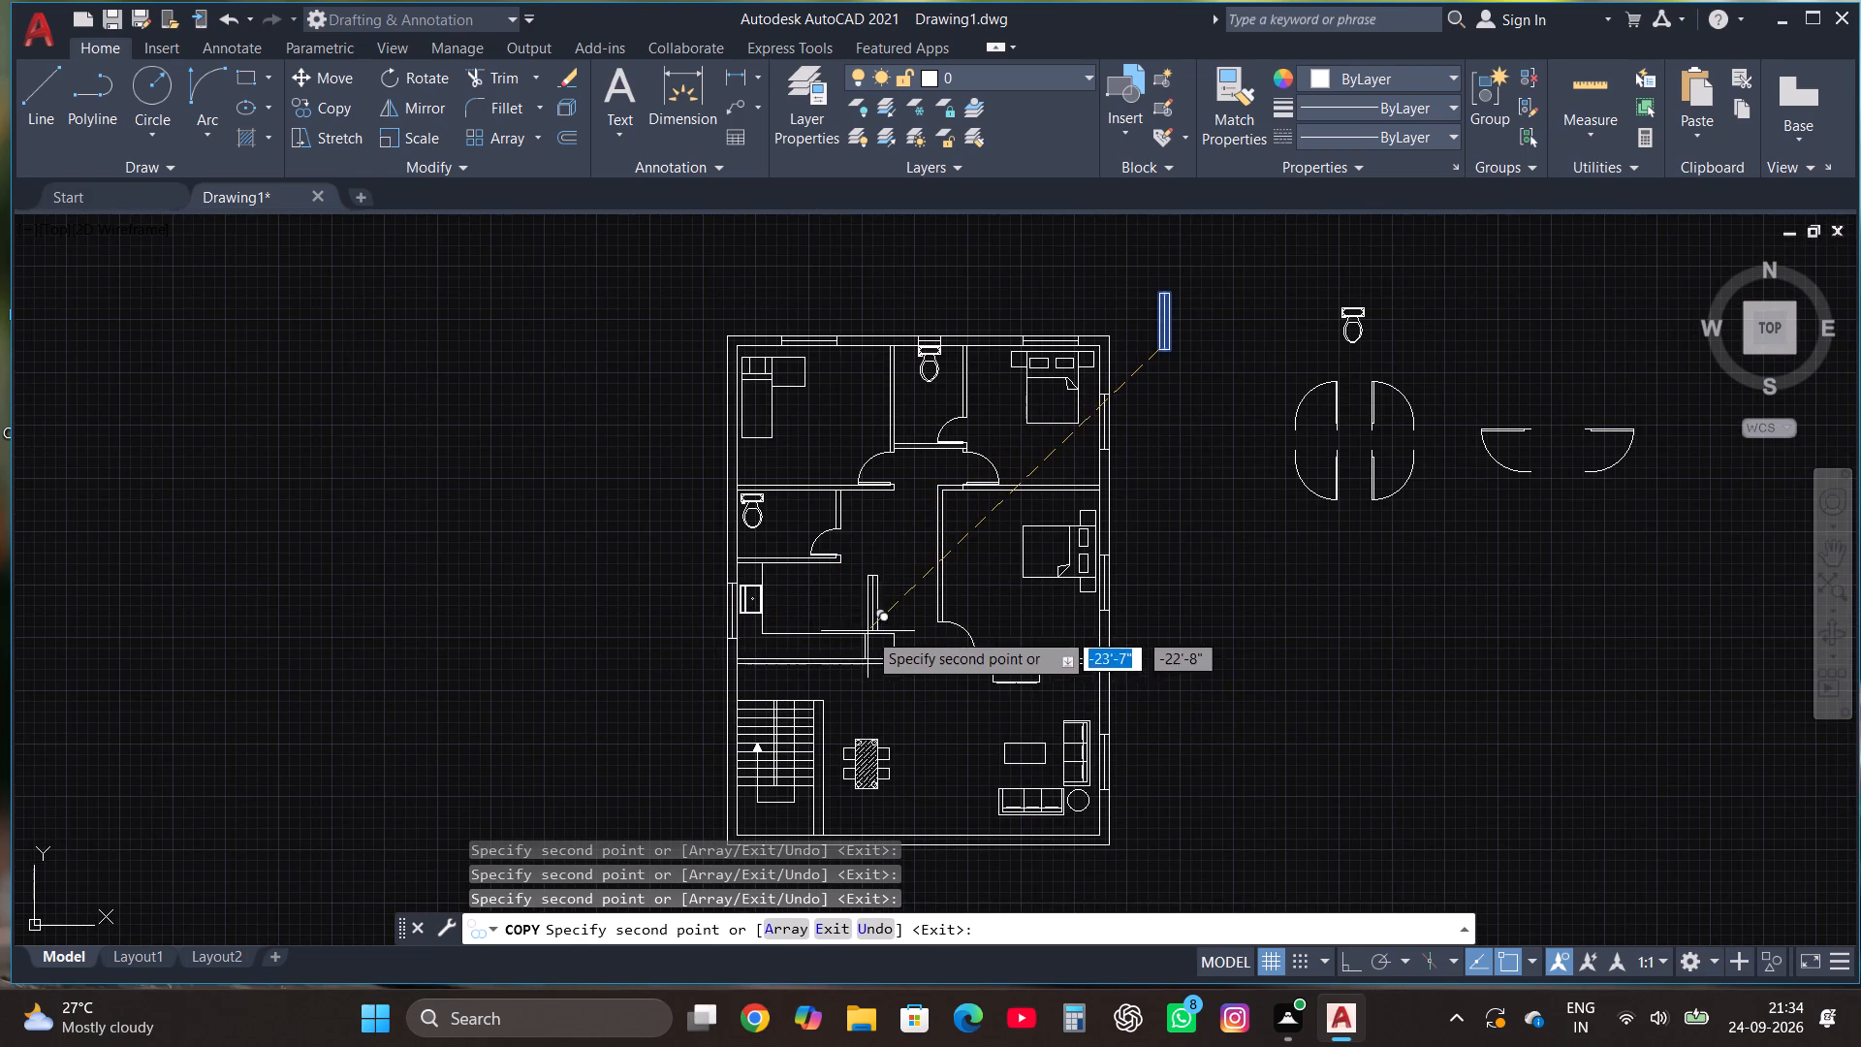
{"action": "scroll", "coordinate": [885, 613], "scroll_direction": "down", "scroll_amount": 1}
{"action": "key", "text": "Escape"}
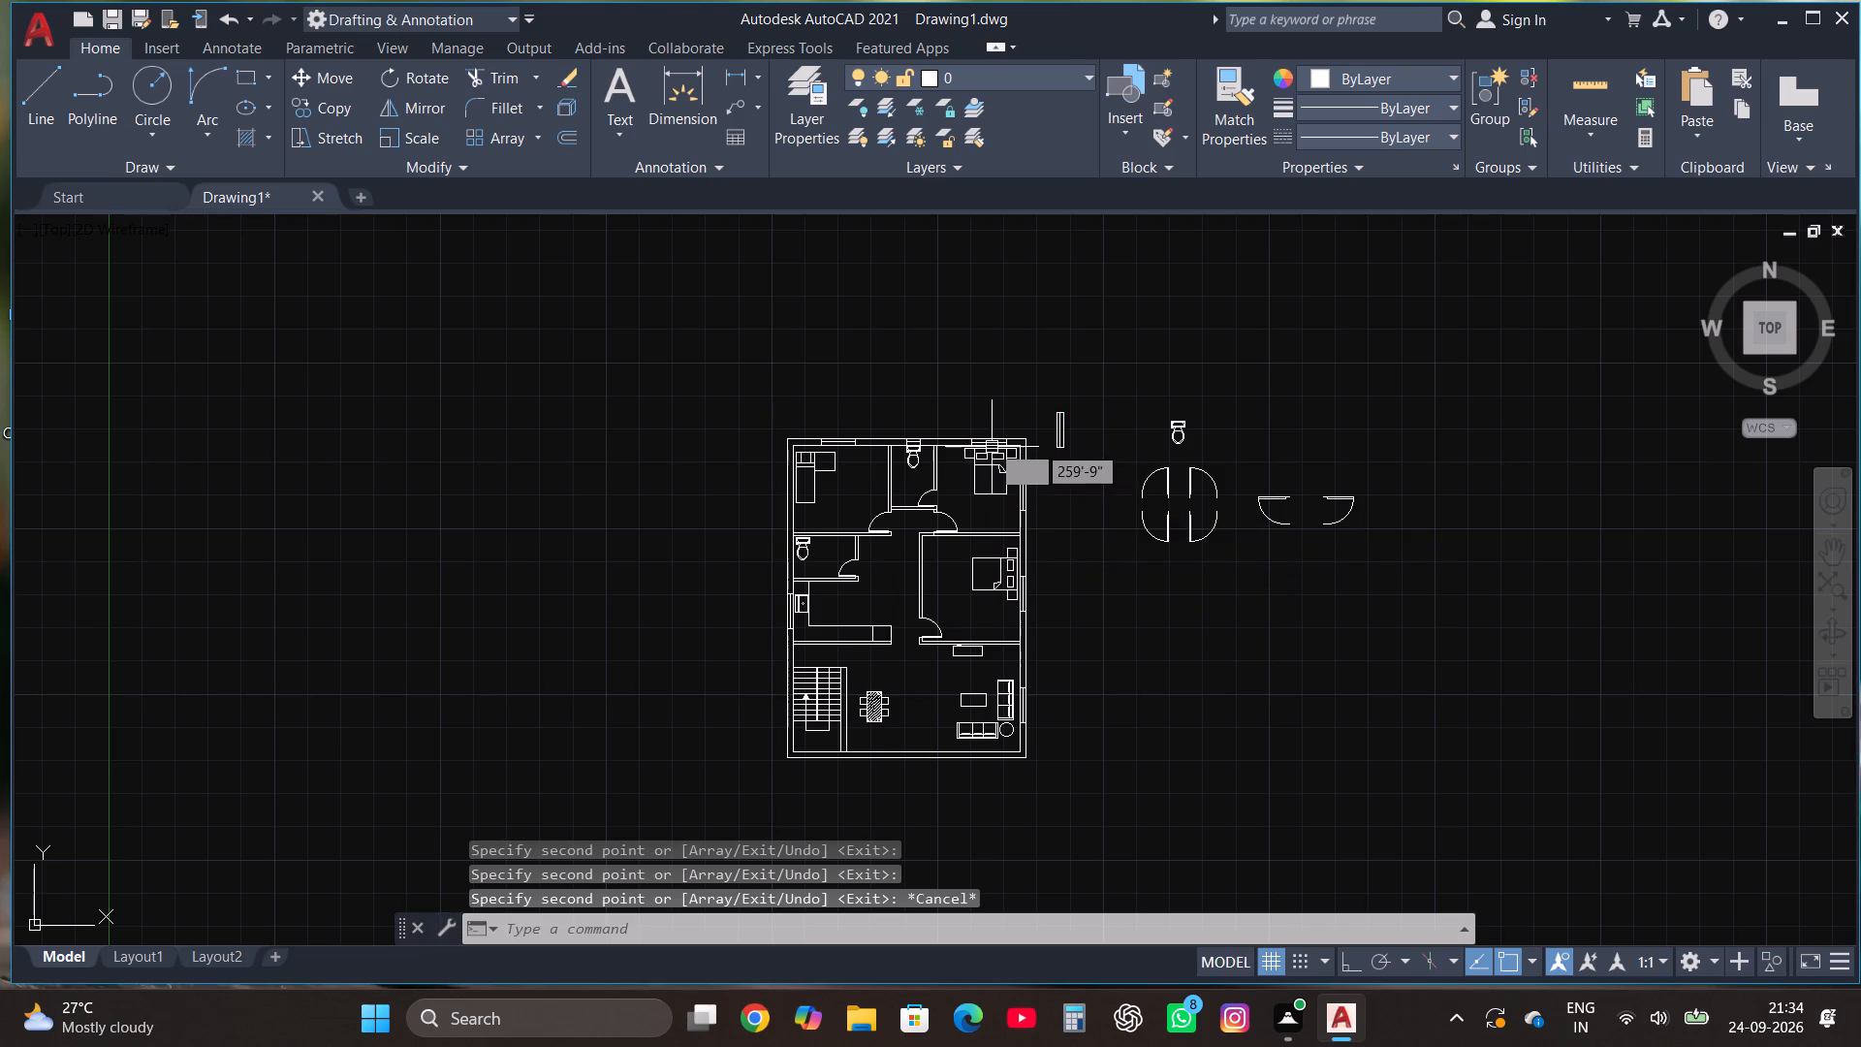
Copy the northeast bedroom's north window into the south wall below the dining table, just east of the staircase wall.
{"action": "scroll", "coordinate": [984, 431], "scroll_direction": "up", "scroll_amount": 5}
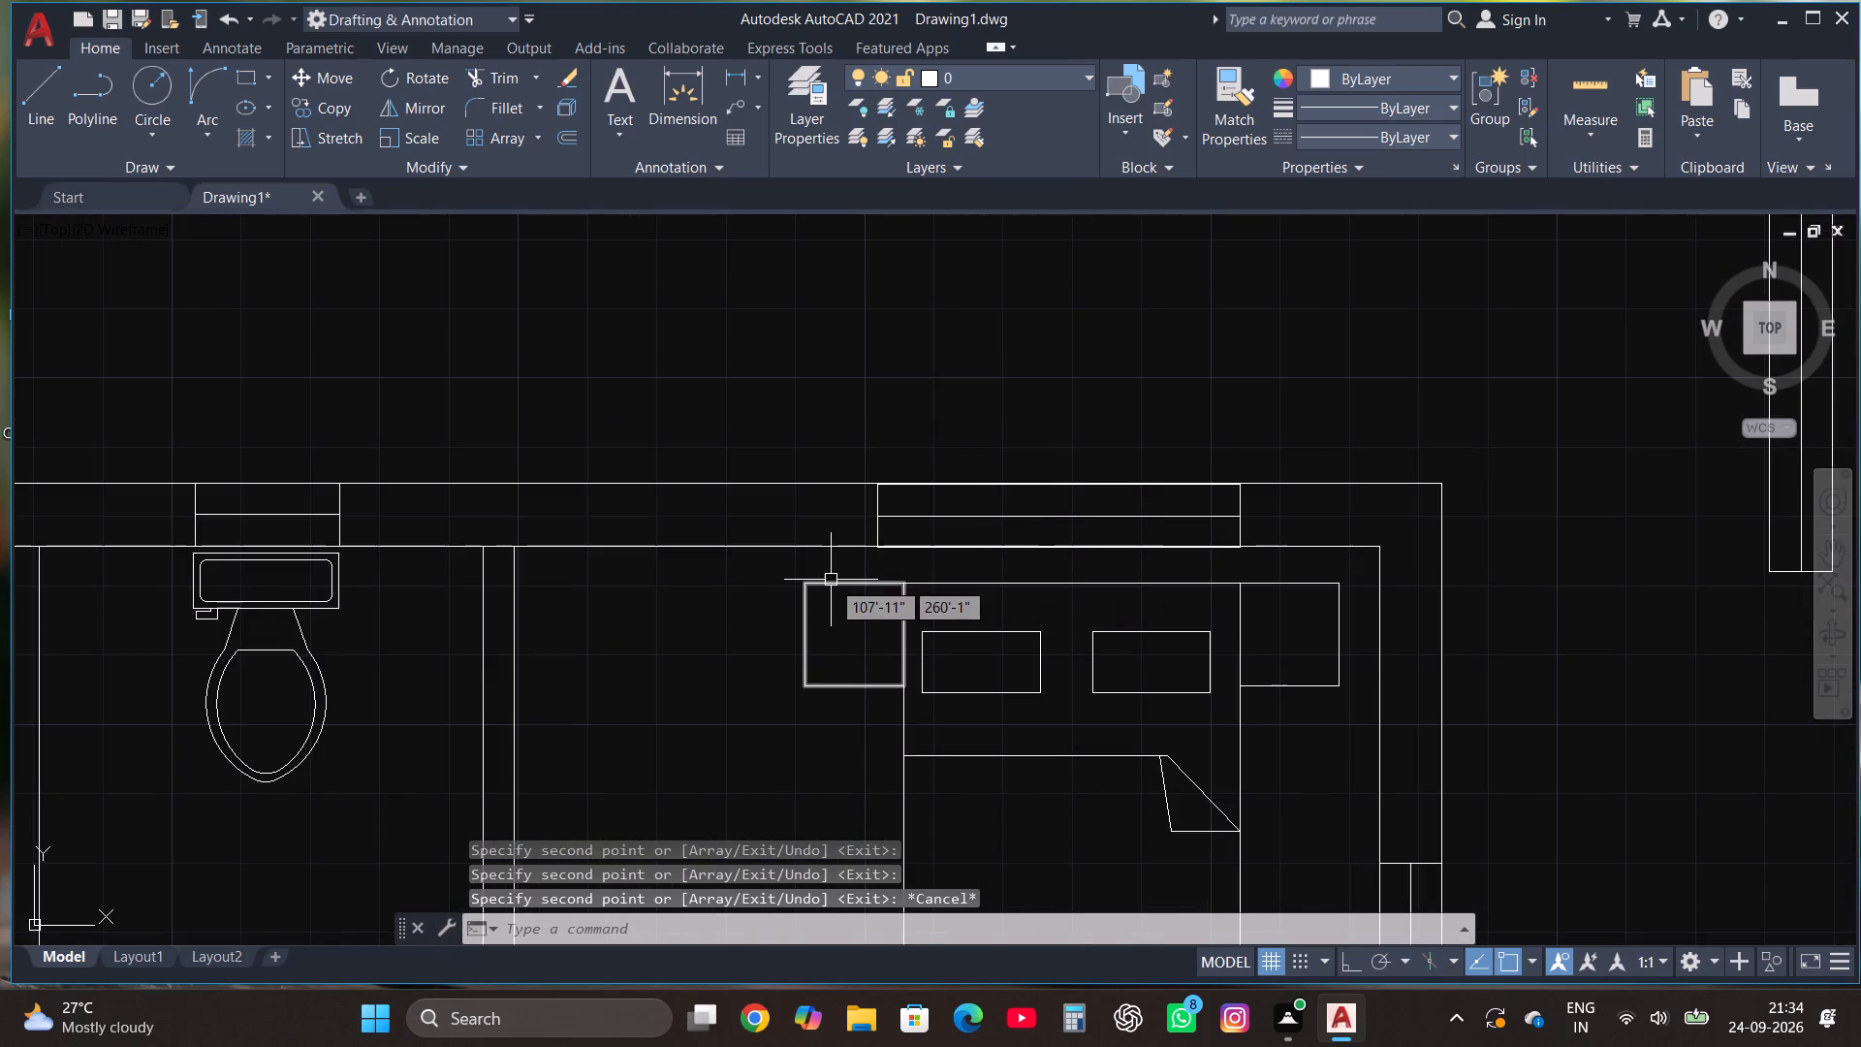
{"action": "left_click", "coordinate": [840, 561]}
{"action": "left_click", "coordinate": [1272, 446]}
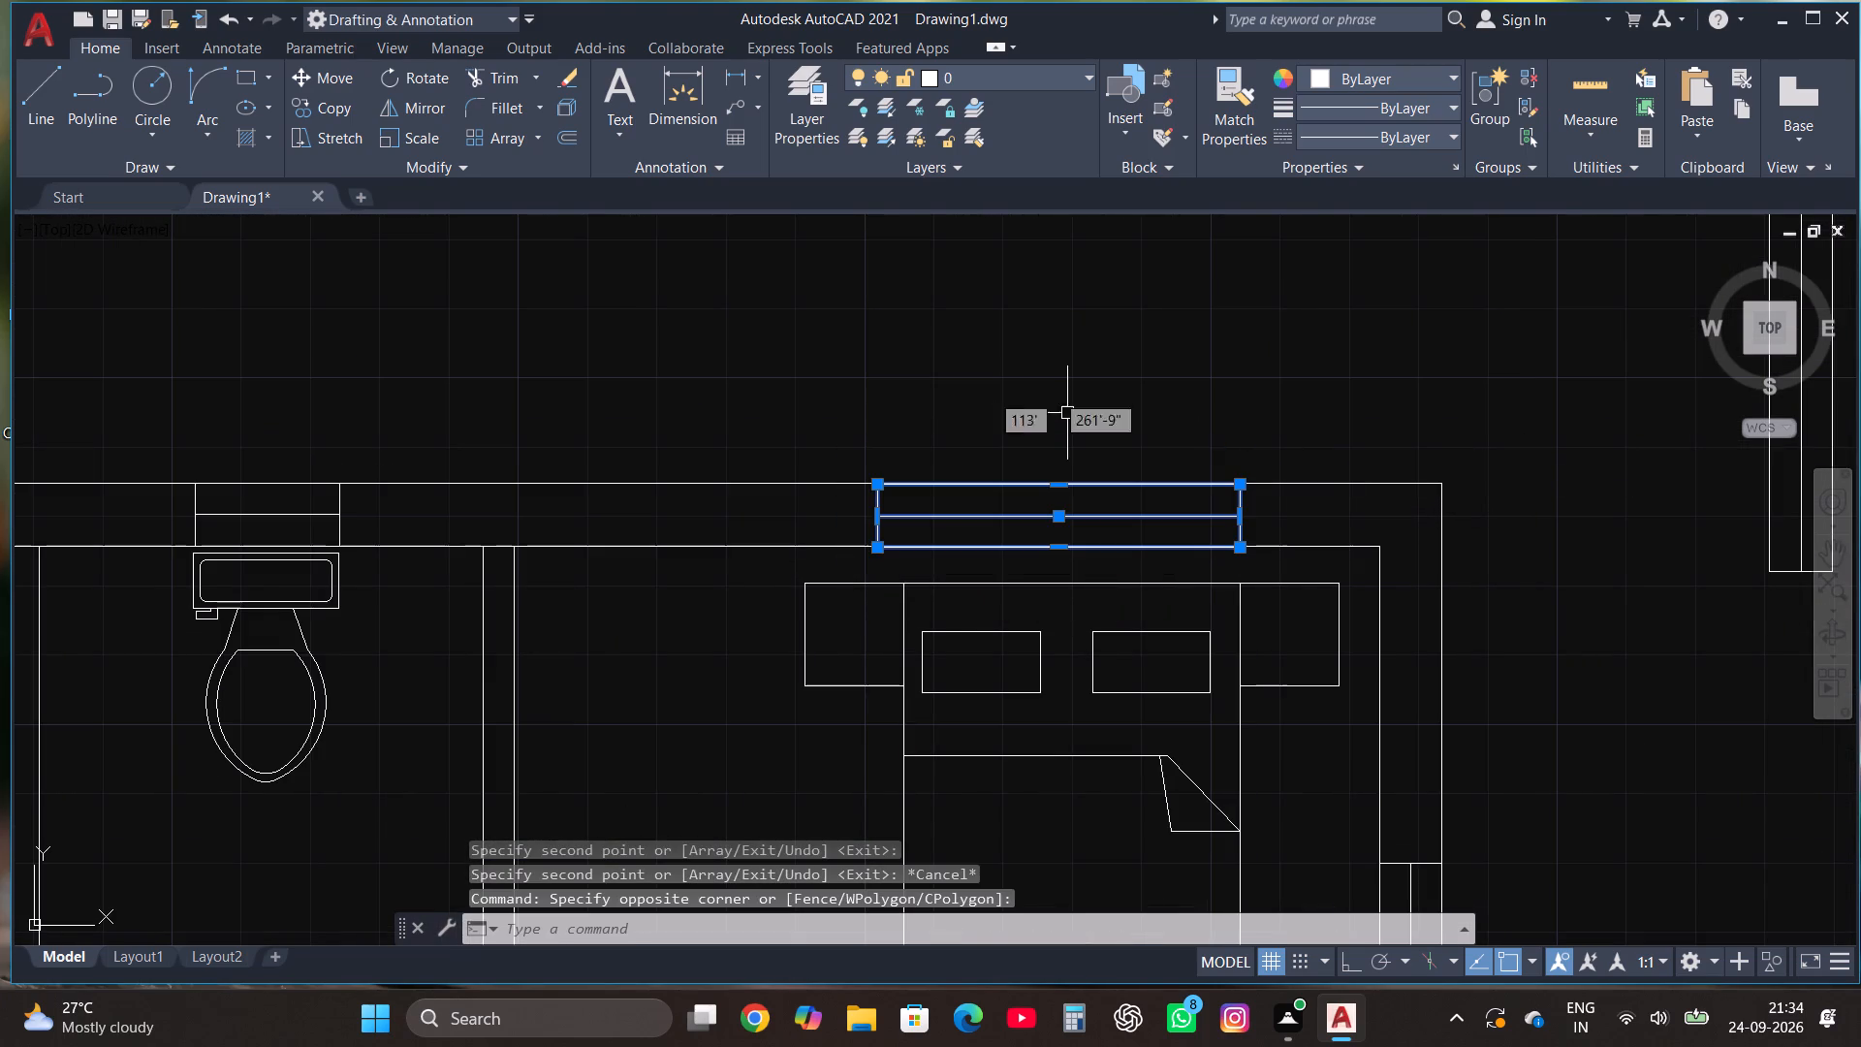
{"action": "left_click", "coordinate": [340, 105]}
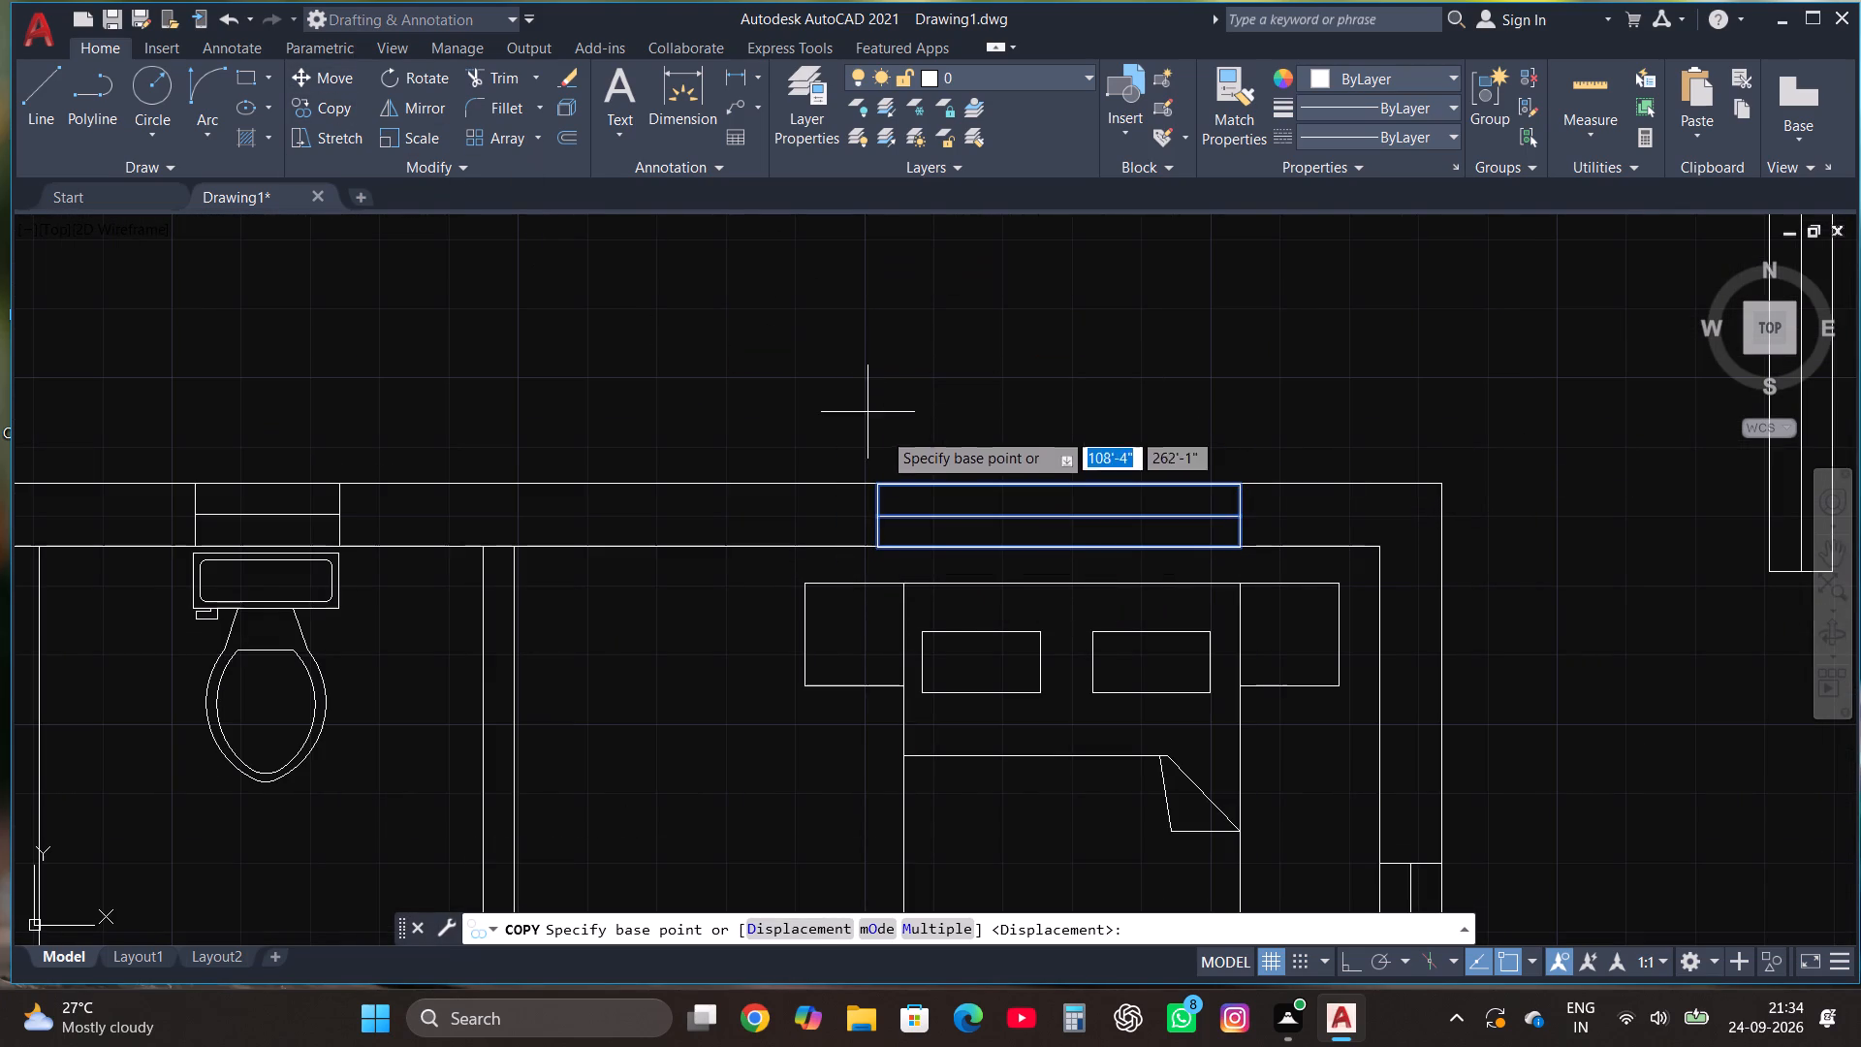
{"action": "left_click", "coordinate": [876, 482]}
{"action": "scroll", "coordinate": [1018, 454], "scroll_direction": "down", "scroll_amount": 2}
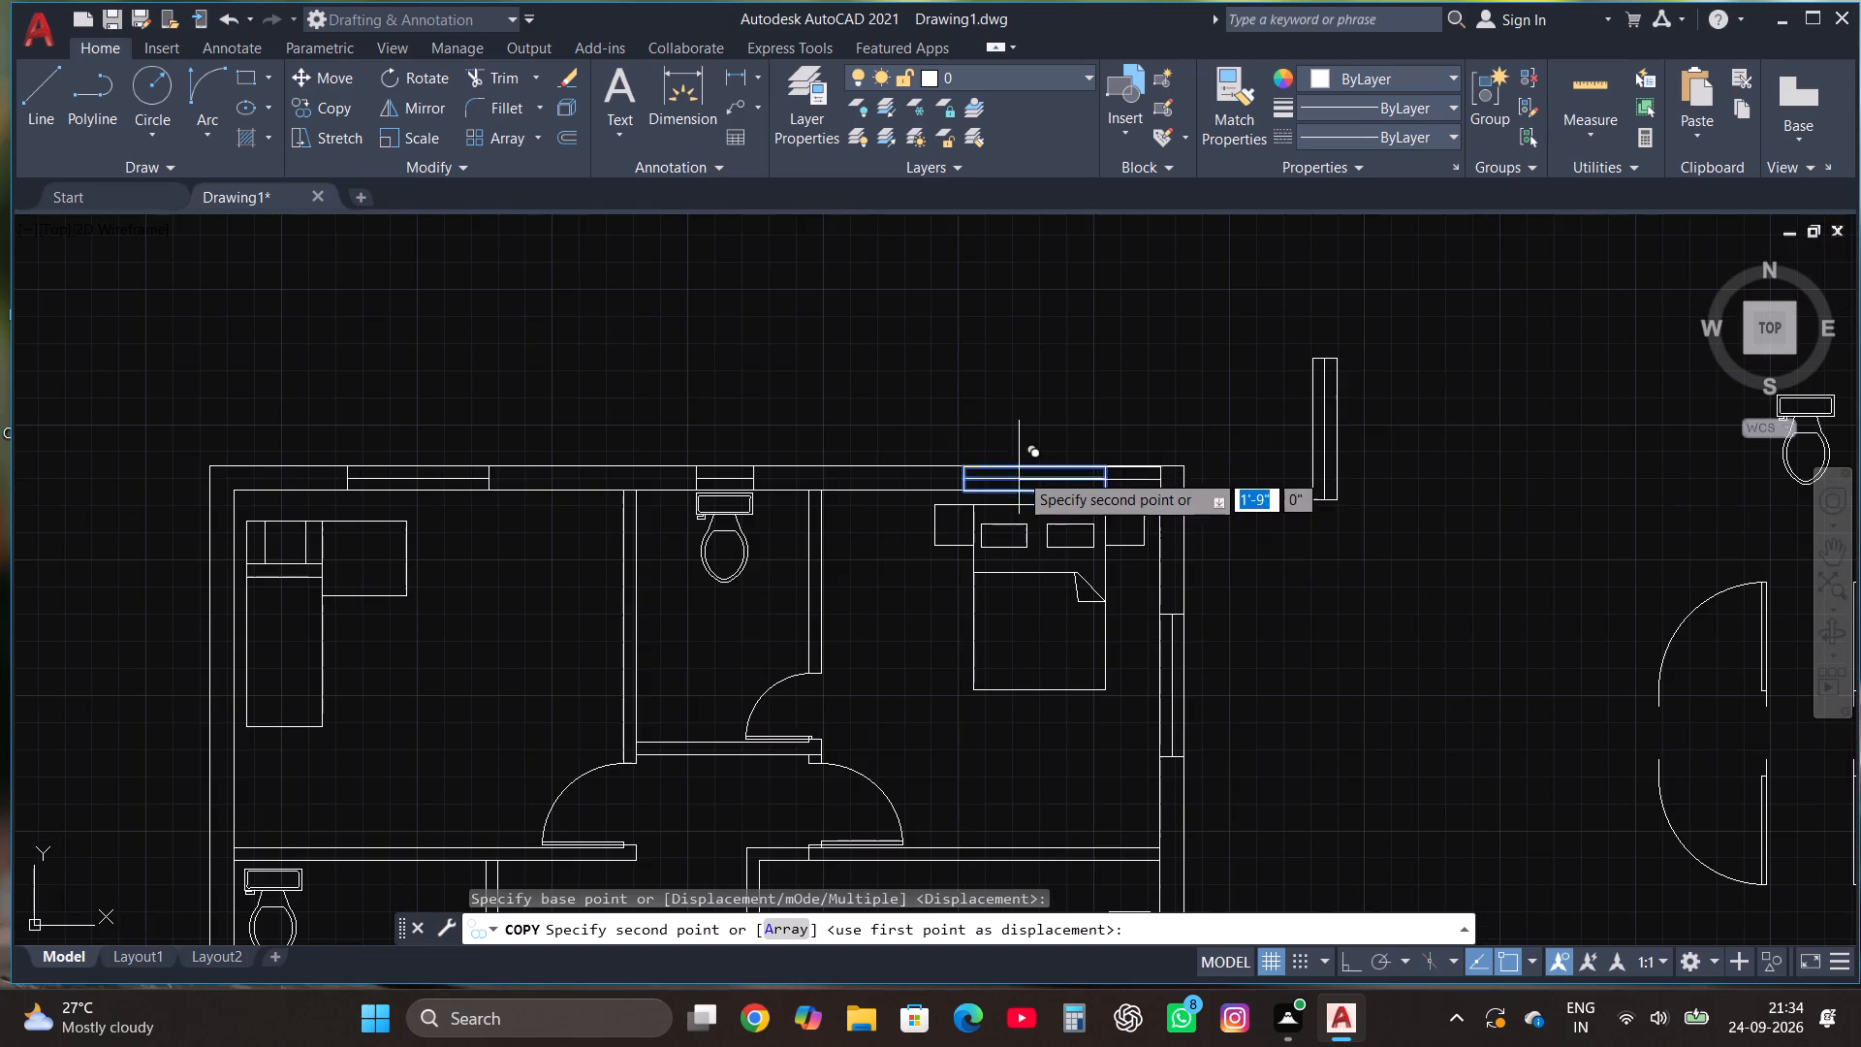
{"action": "scroll", "coordinate": [1054, 420], "scroll_direction": "down", "scroll_amount": 4}
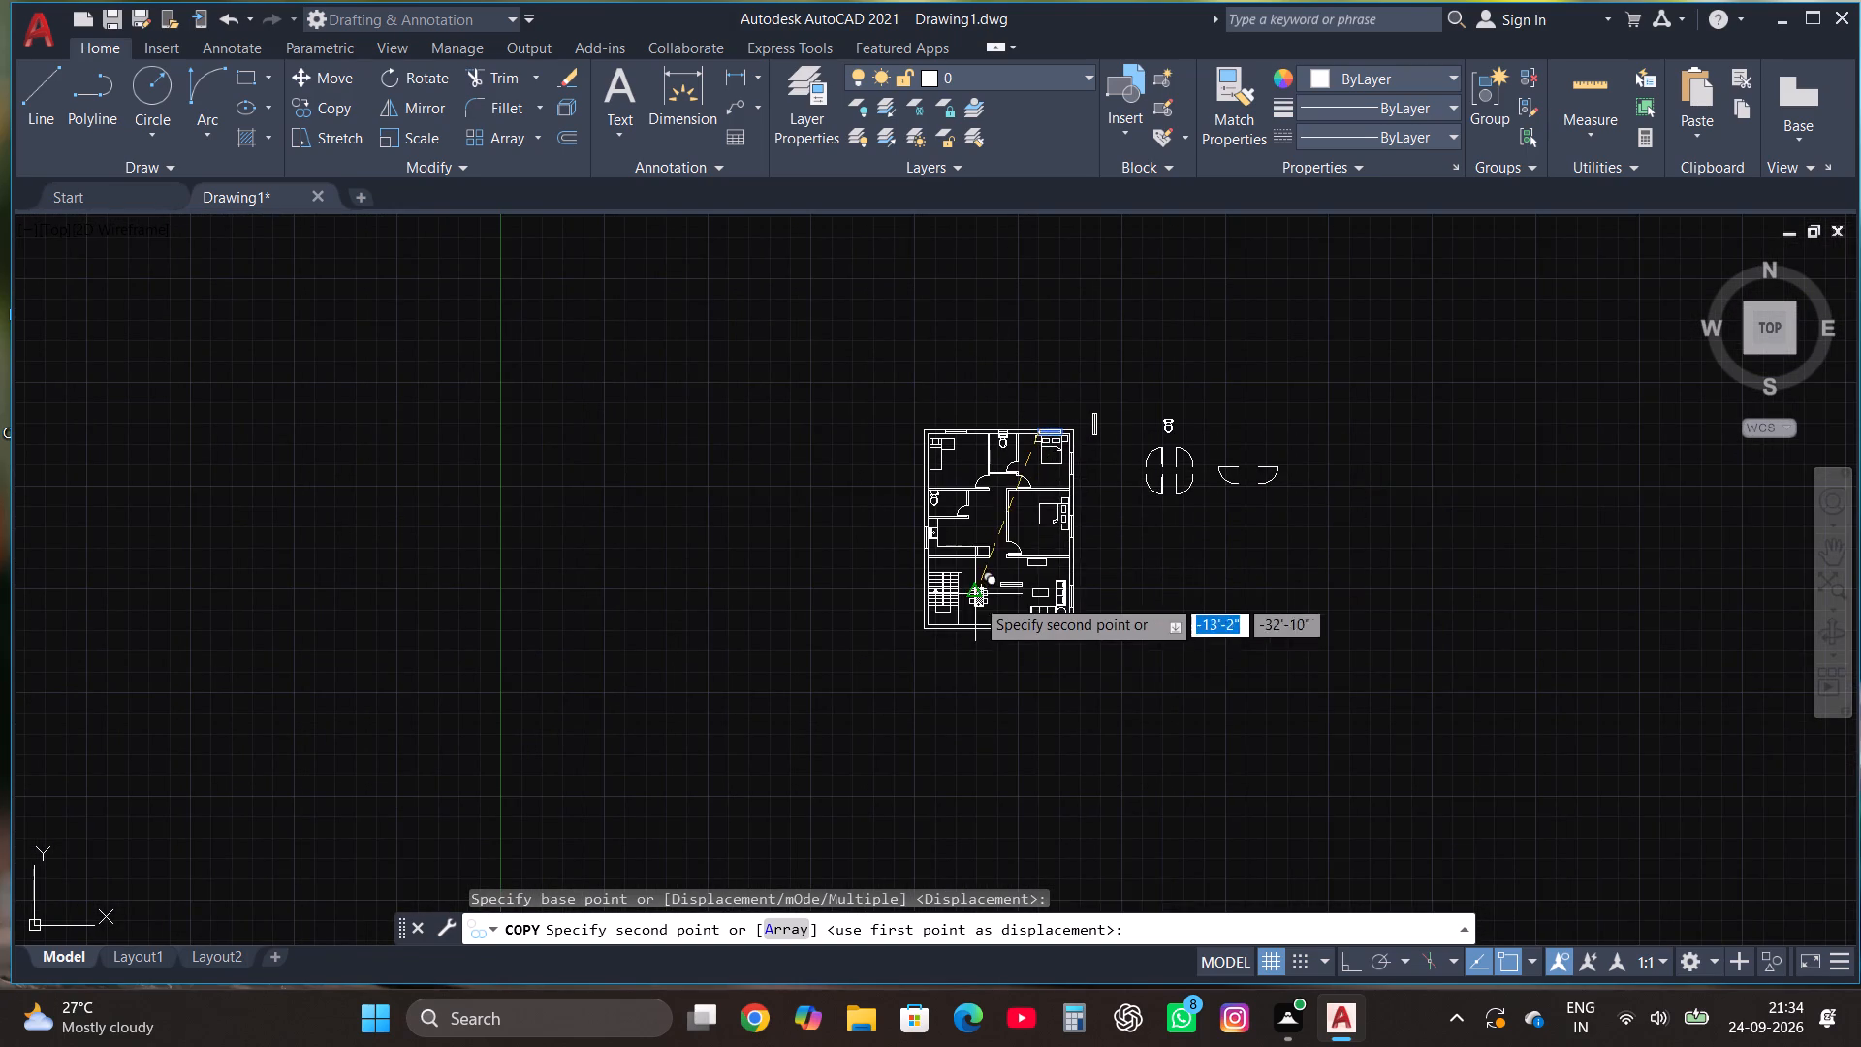
{"action": "scroll", "coordinate": [961, 644], "scroll_direction": "up", "scroll_amount": 5}
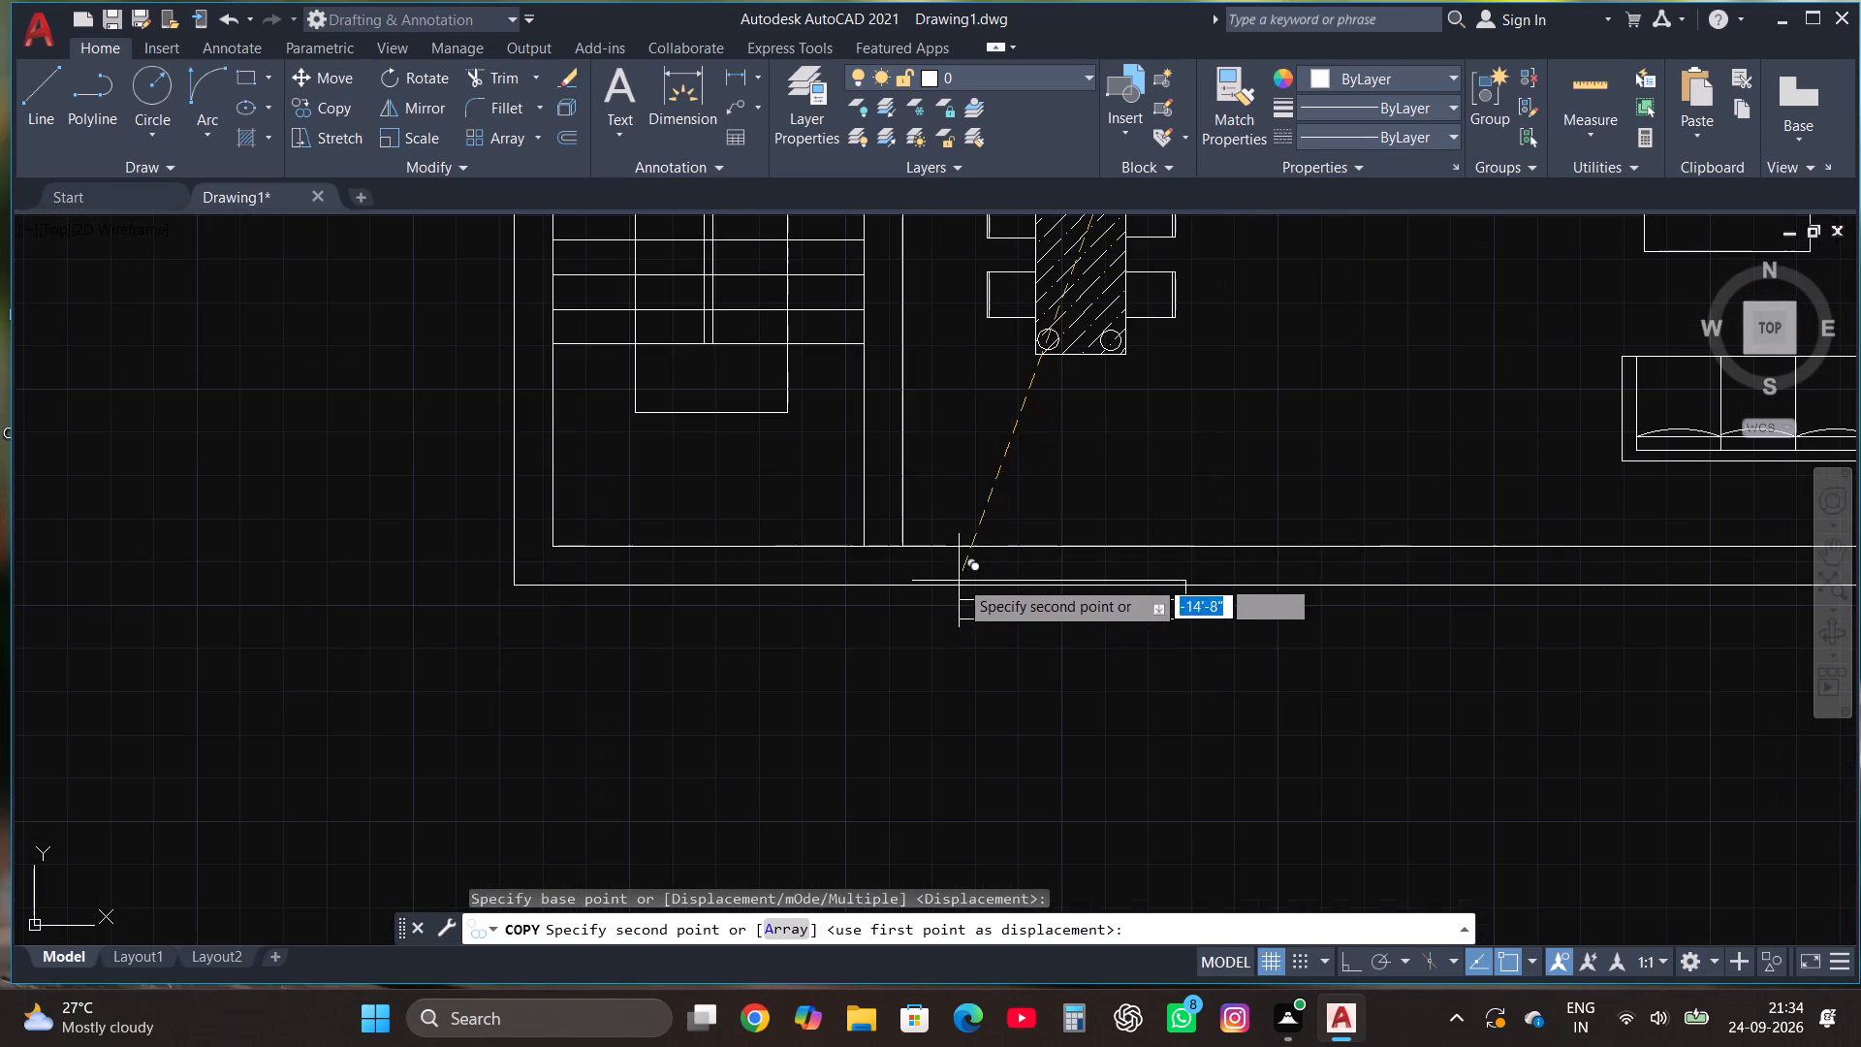
{"action": "left_click", "coordinate": [951, 550]}
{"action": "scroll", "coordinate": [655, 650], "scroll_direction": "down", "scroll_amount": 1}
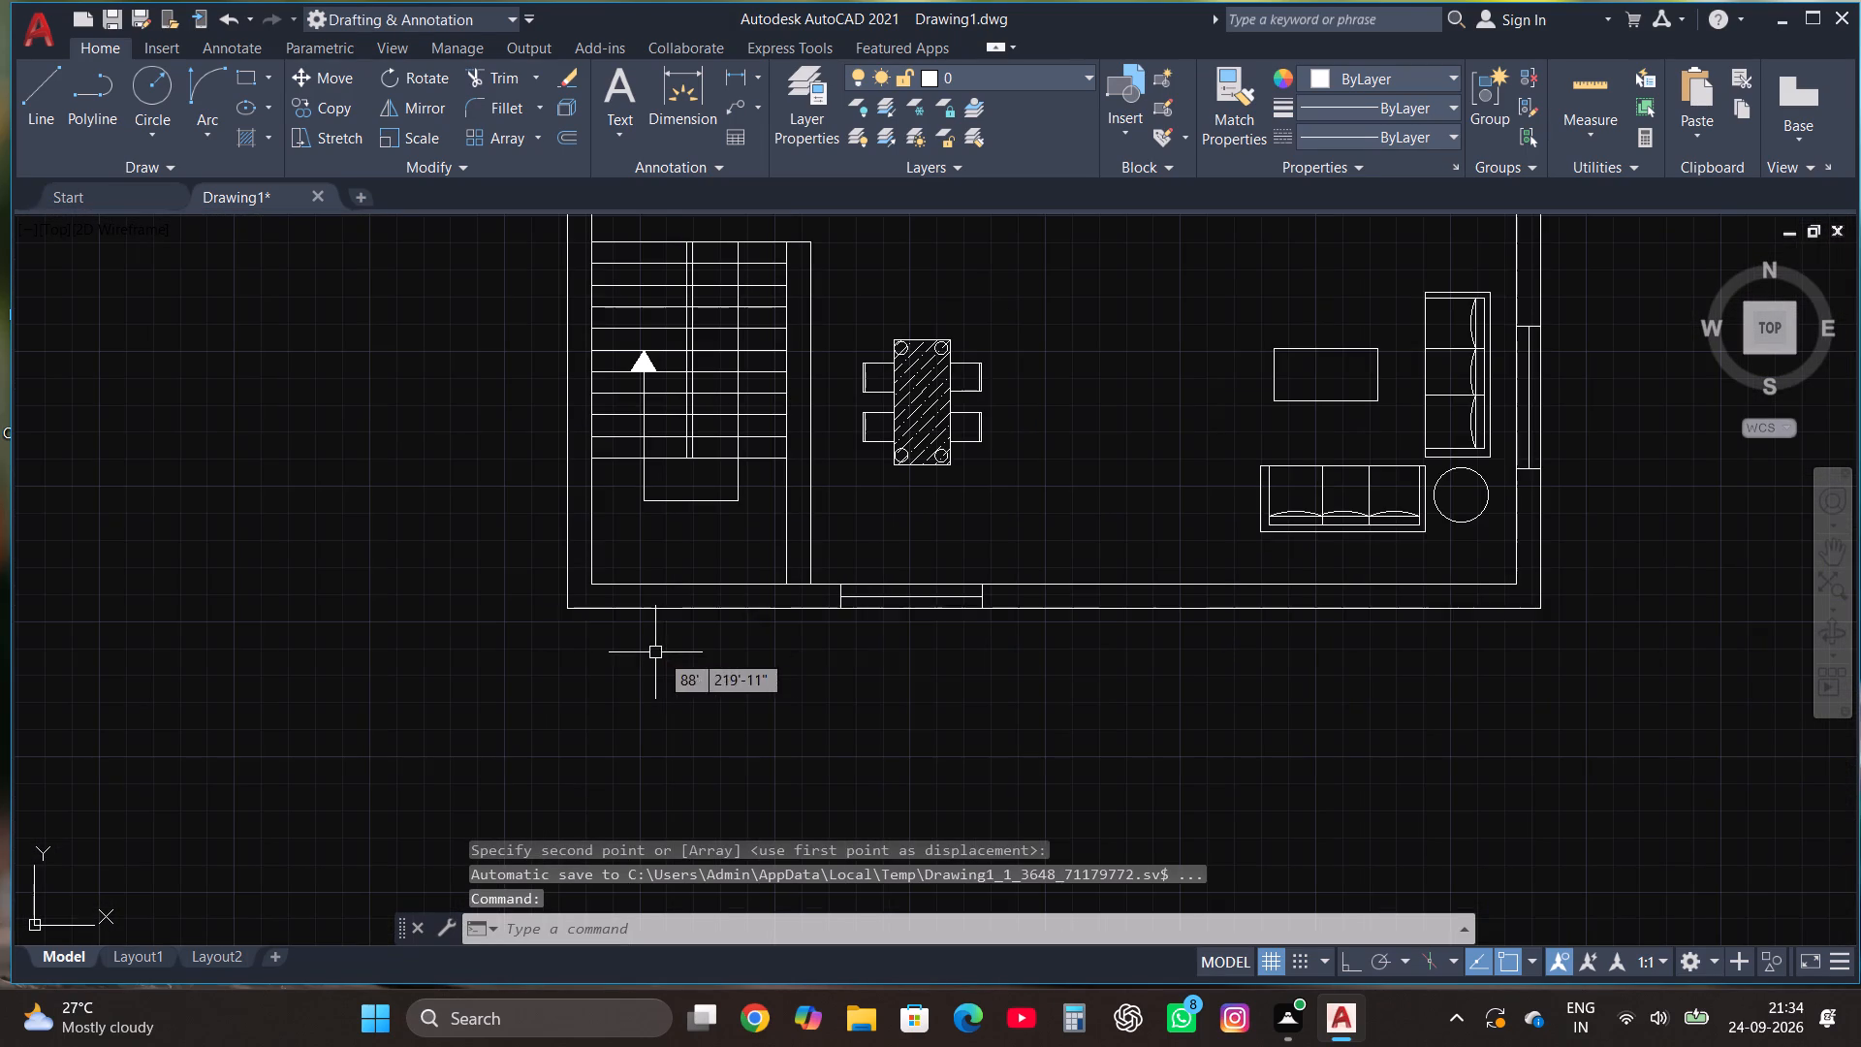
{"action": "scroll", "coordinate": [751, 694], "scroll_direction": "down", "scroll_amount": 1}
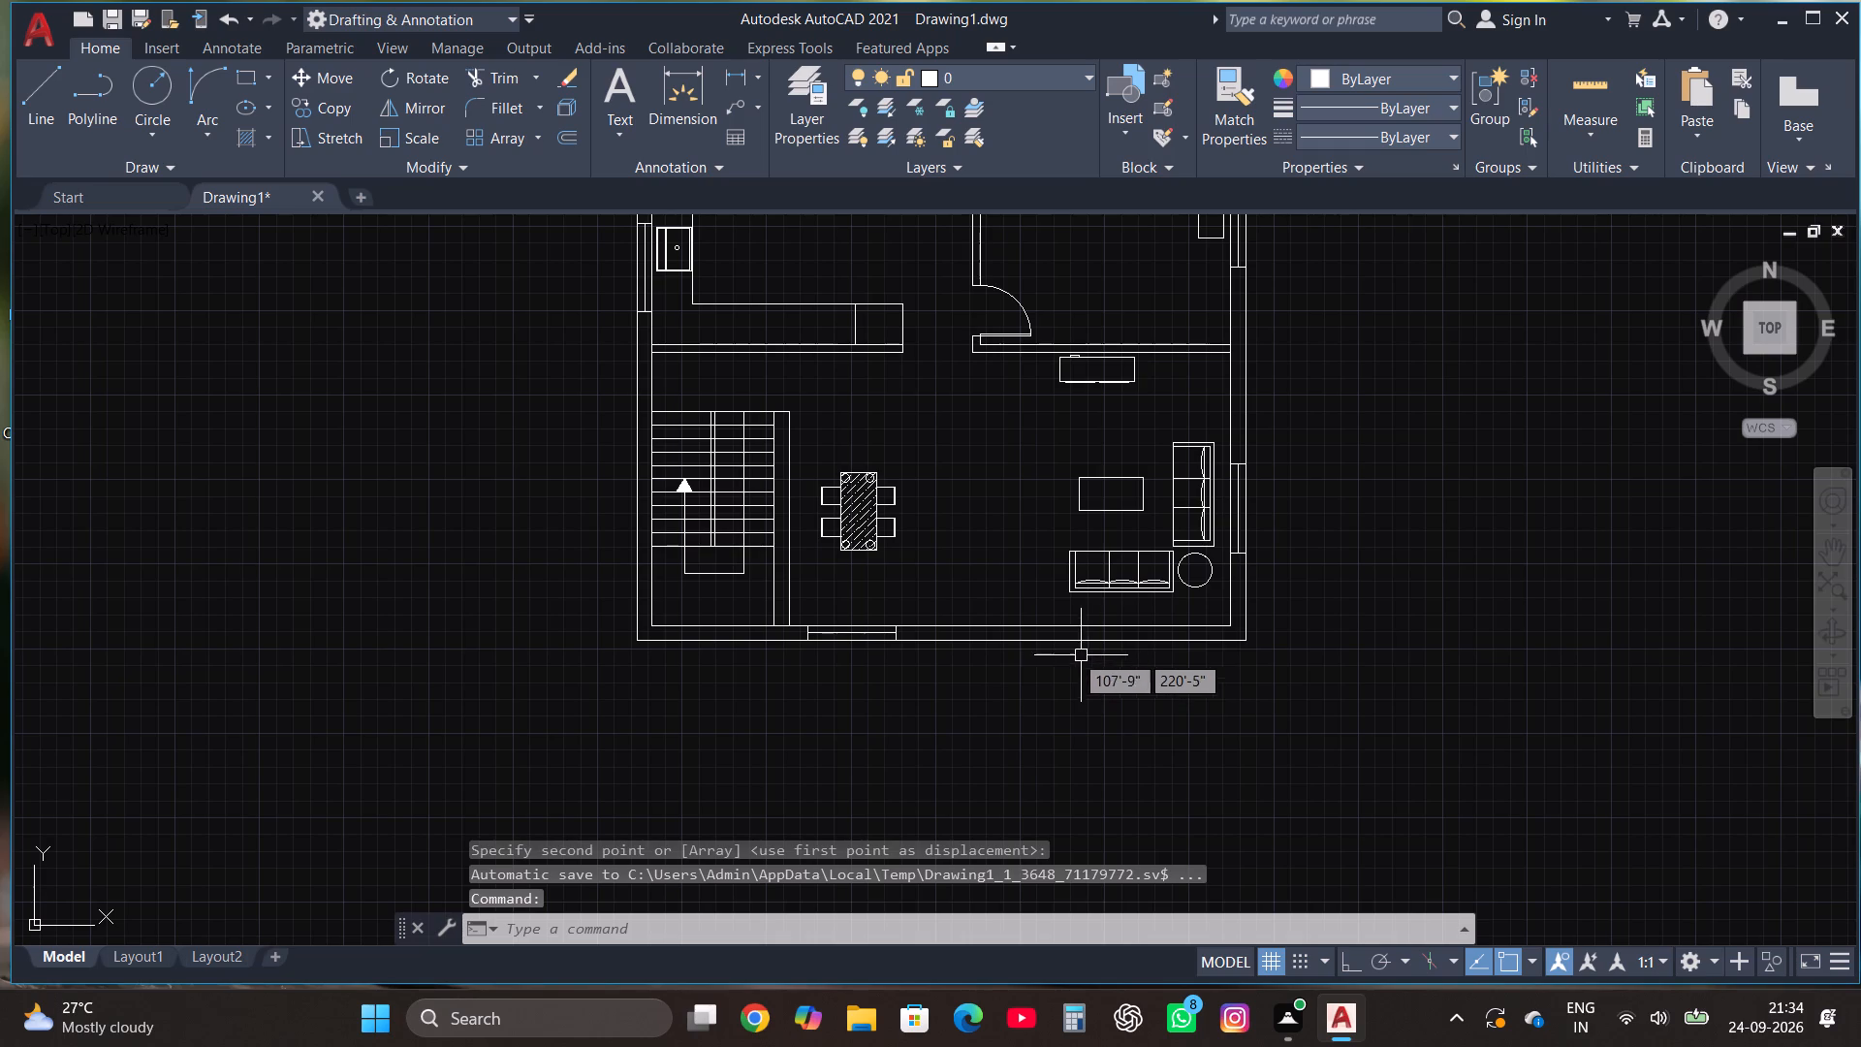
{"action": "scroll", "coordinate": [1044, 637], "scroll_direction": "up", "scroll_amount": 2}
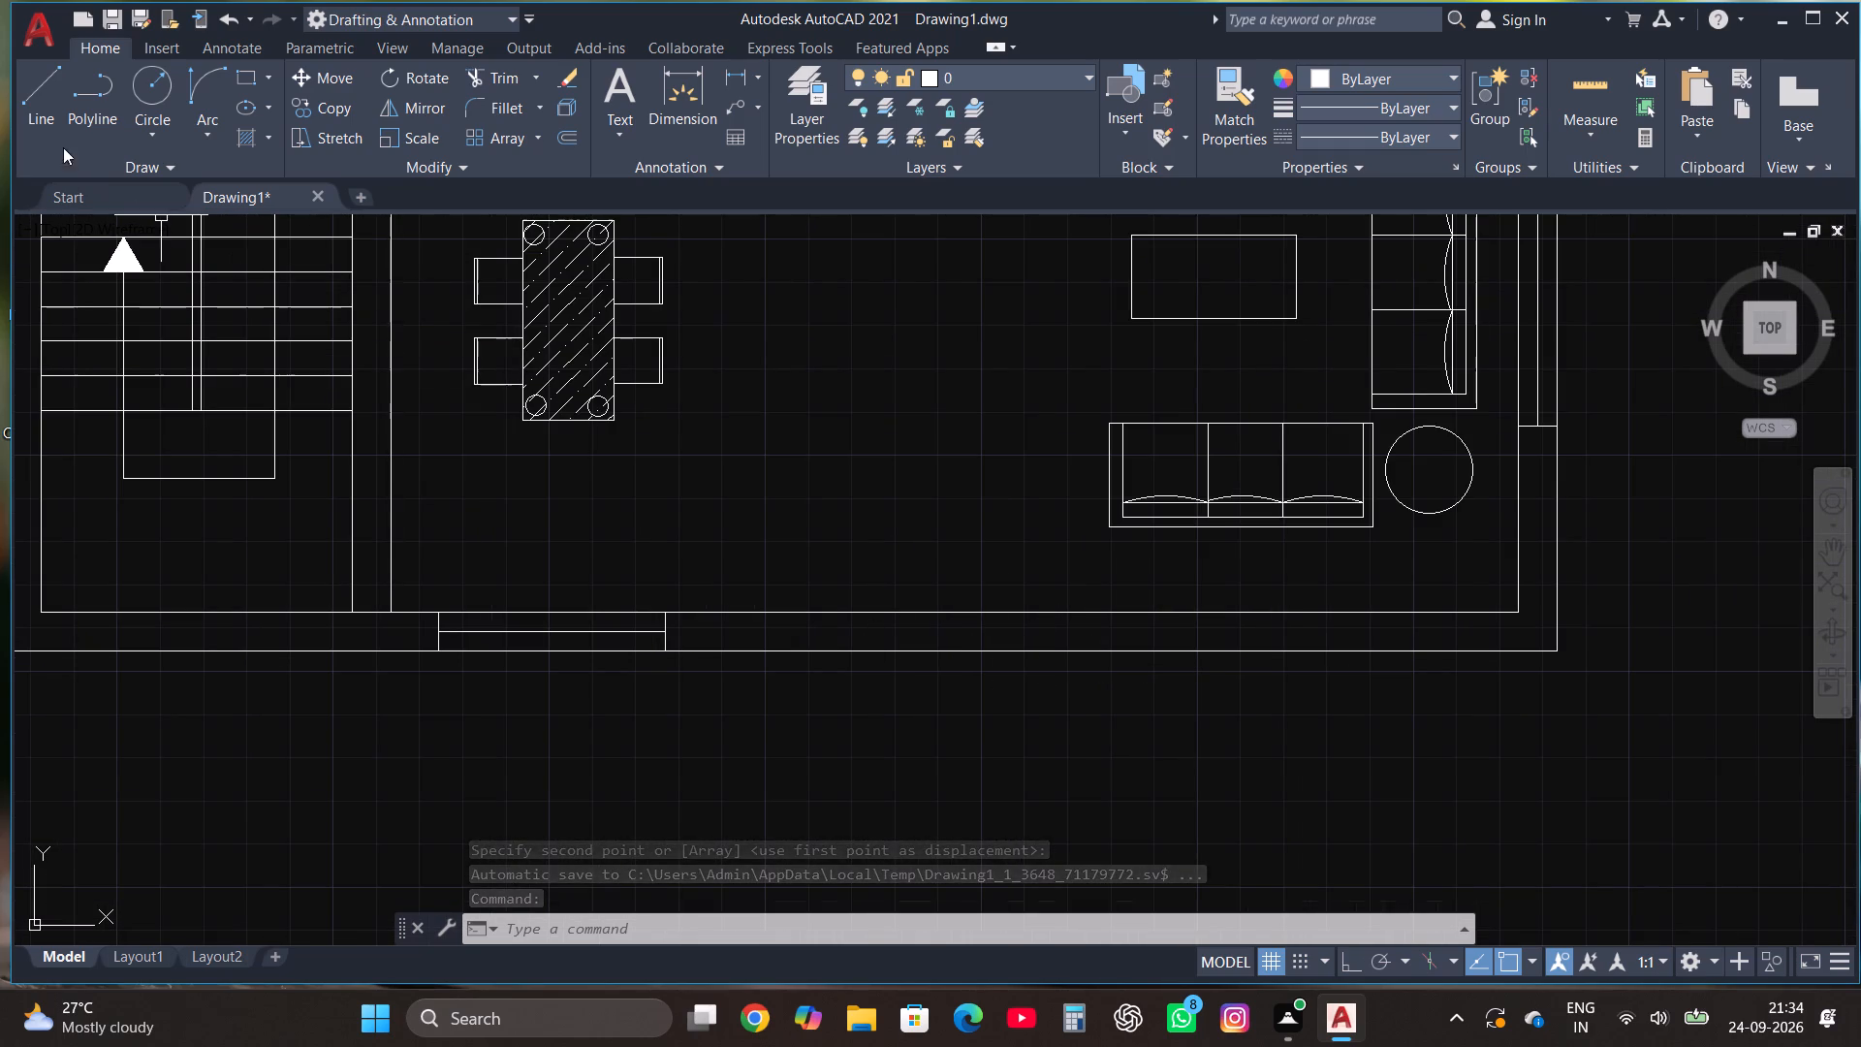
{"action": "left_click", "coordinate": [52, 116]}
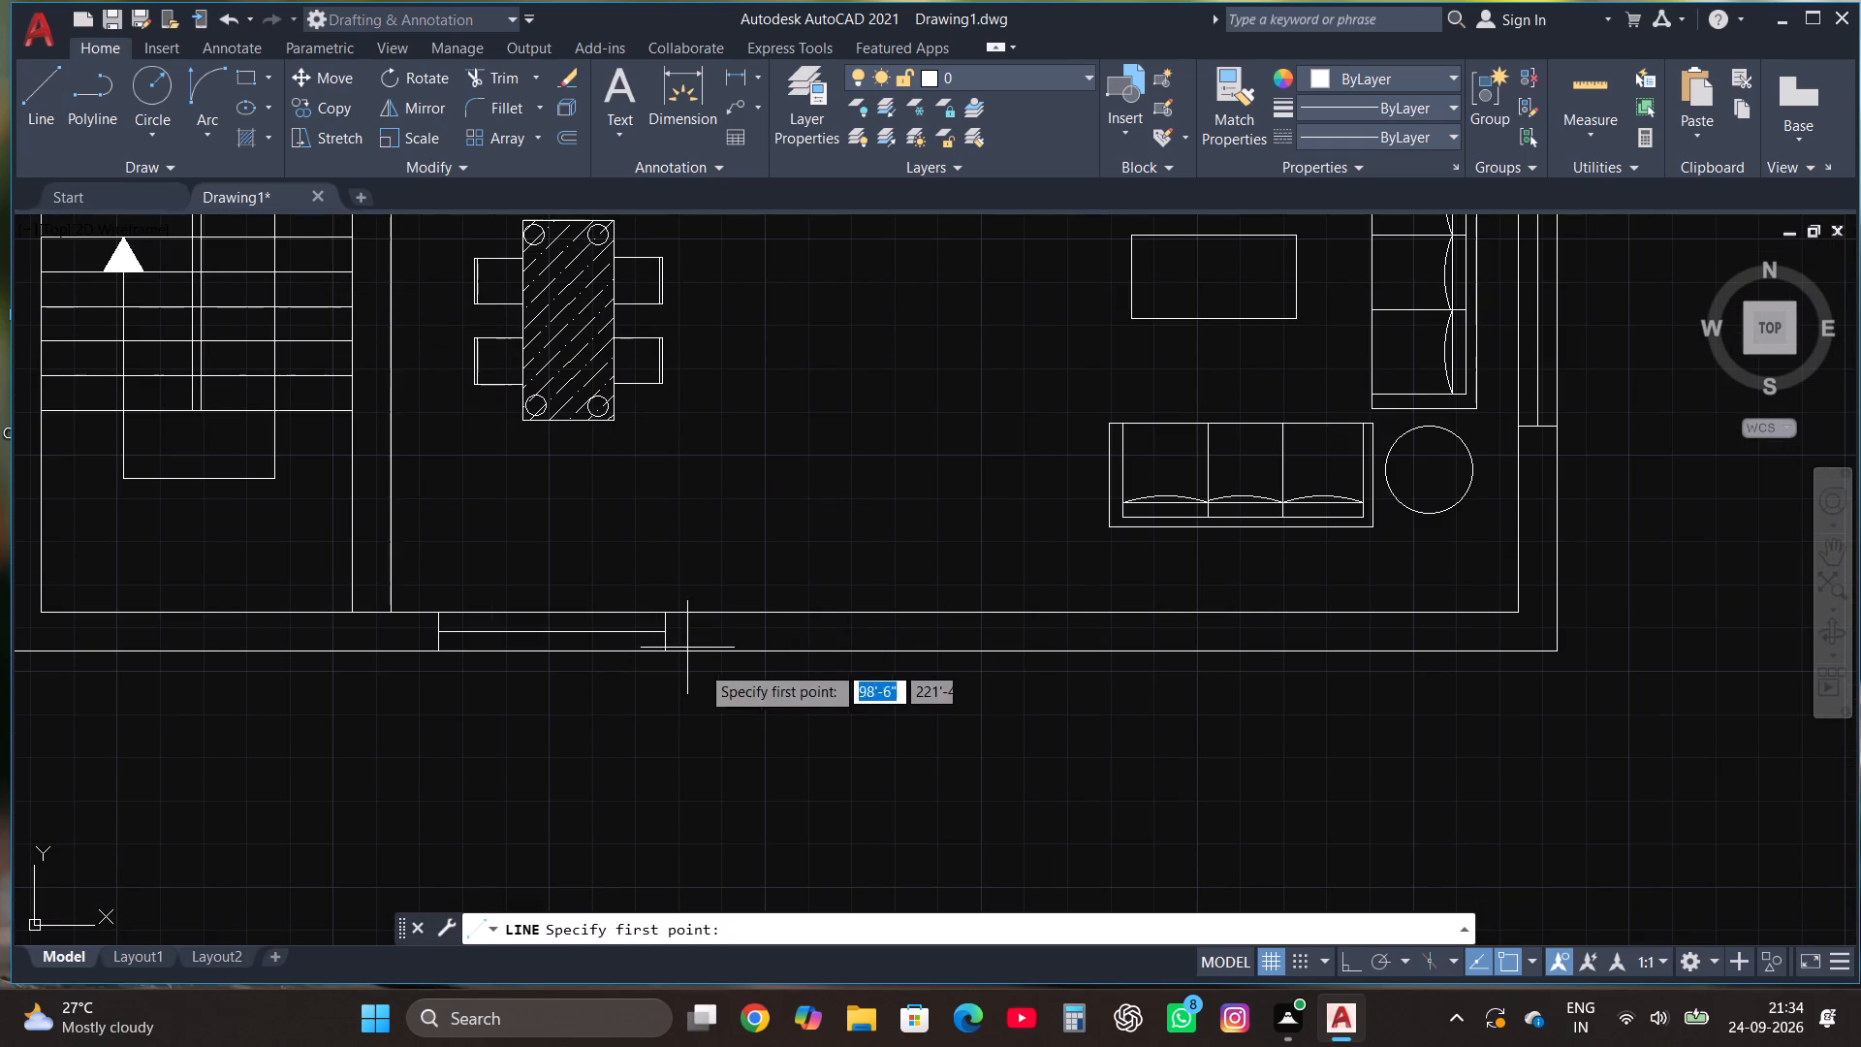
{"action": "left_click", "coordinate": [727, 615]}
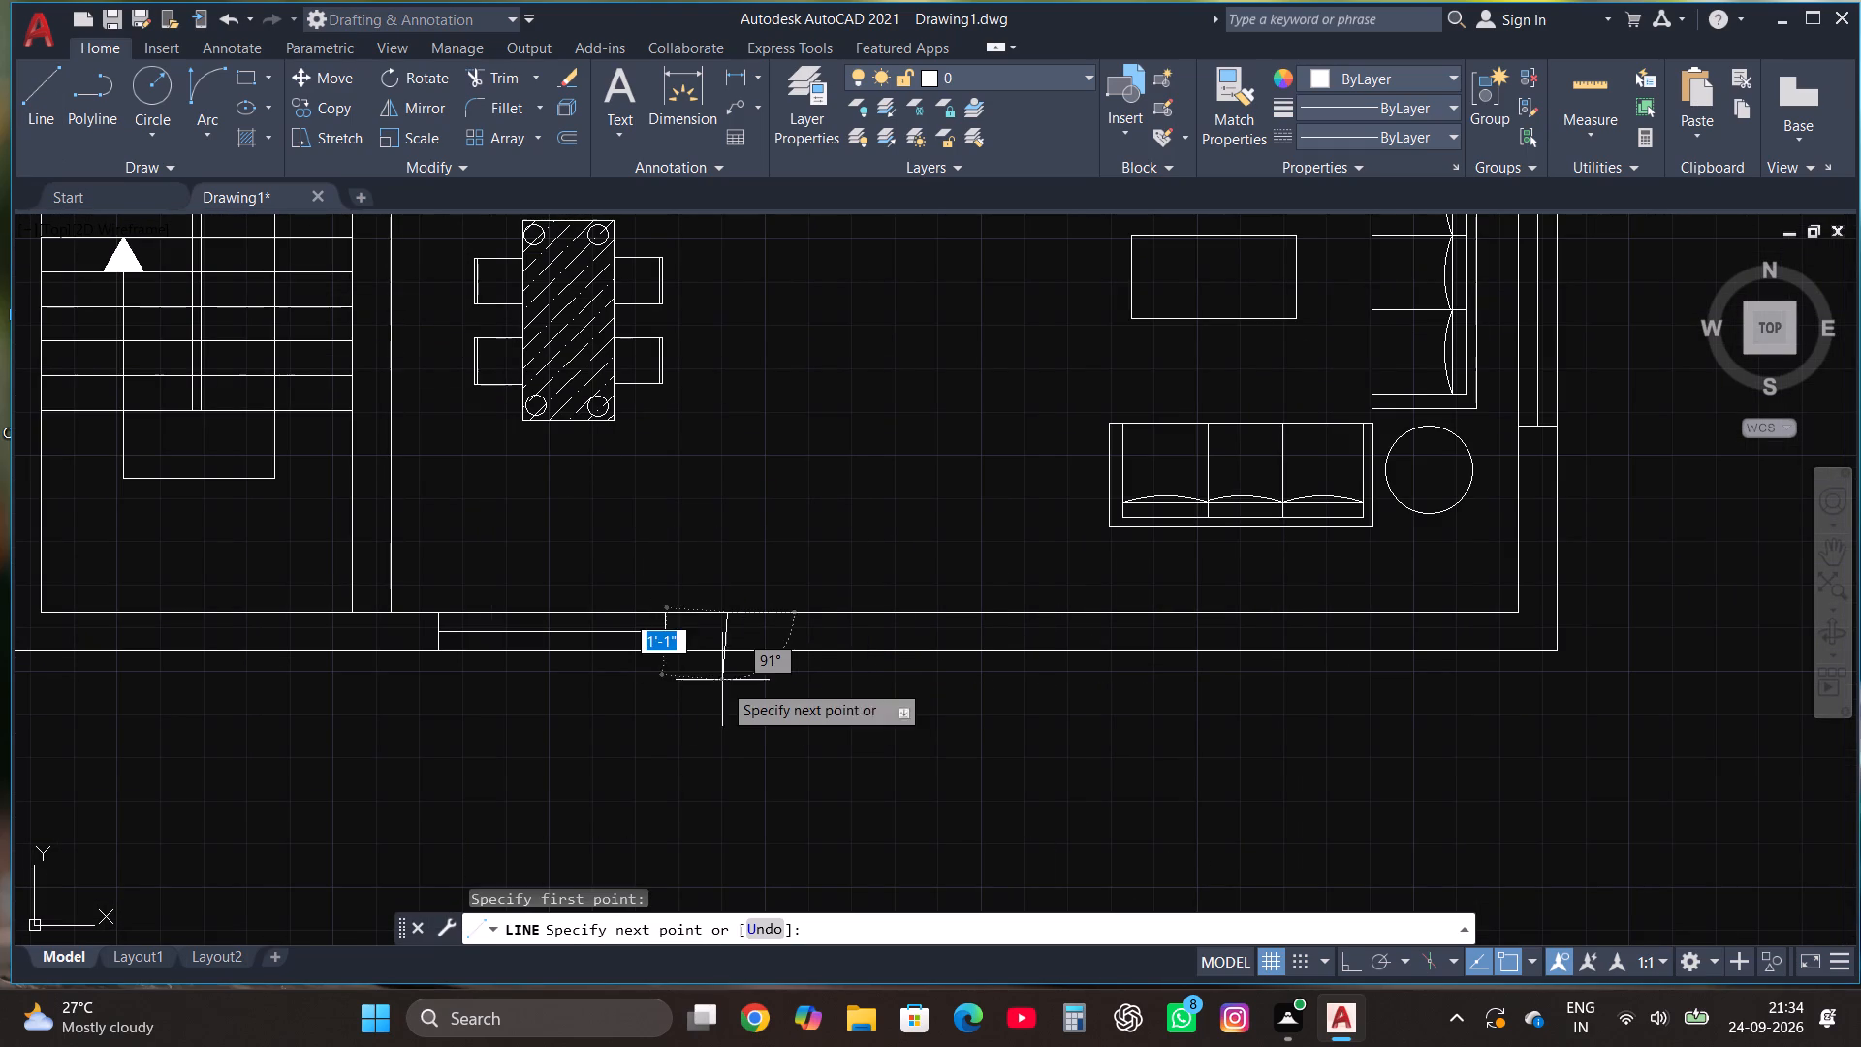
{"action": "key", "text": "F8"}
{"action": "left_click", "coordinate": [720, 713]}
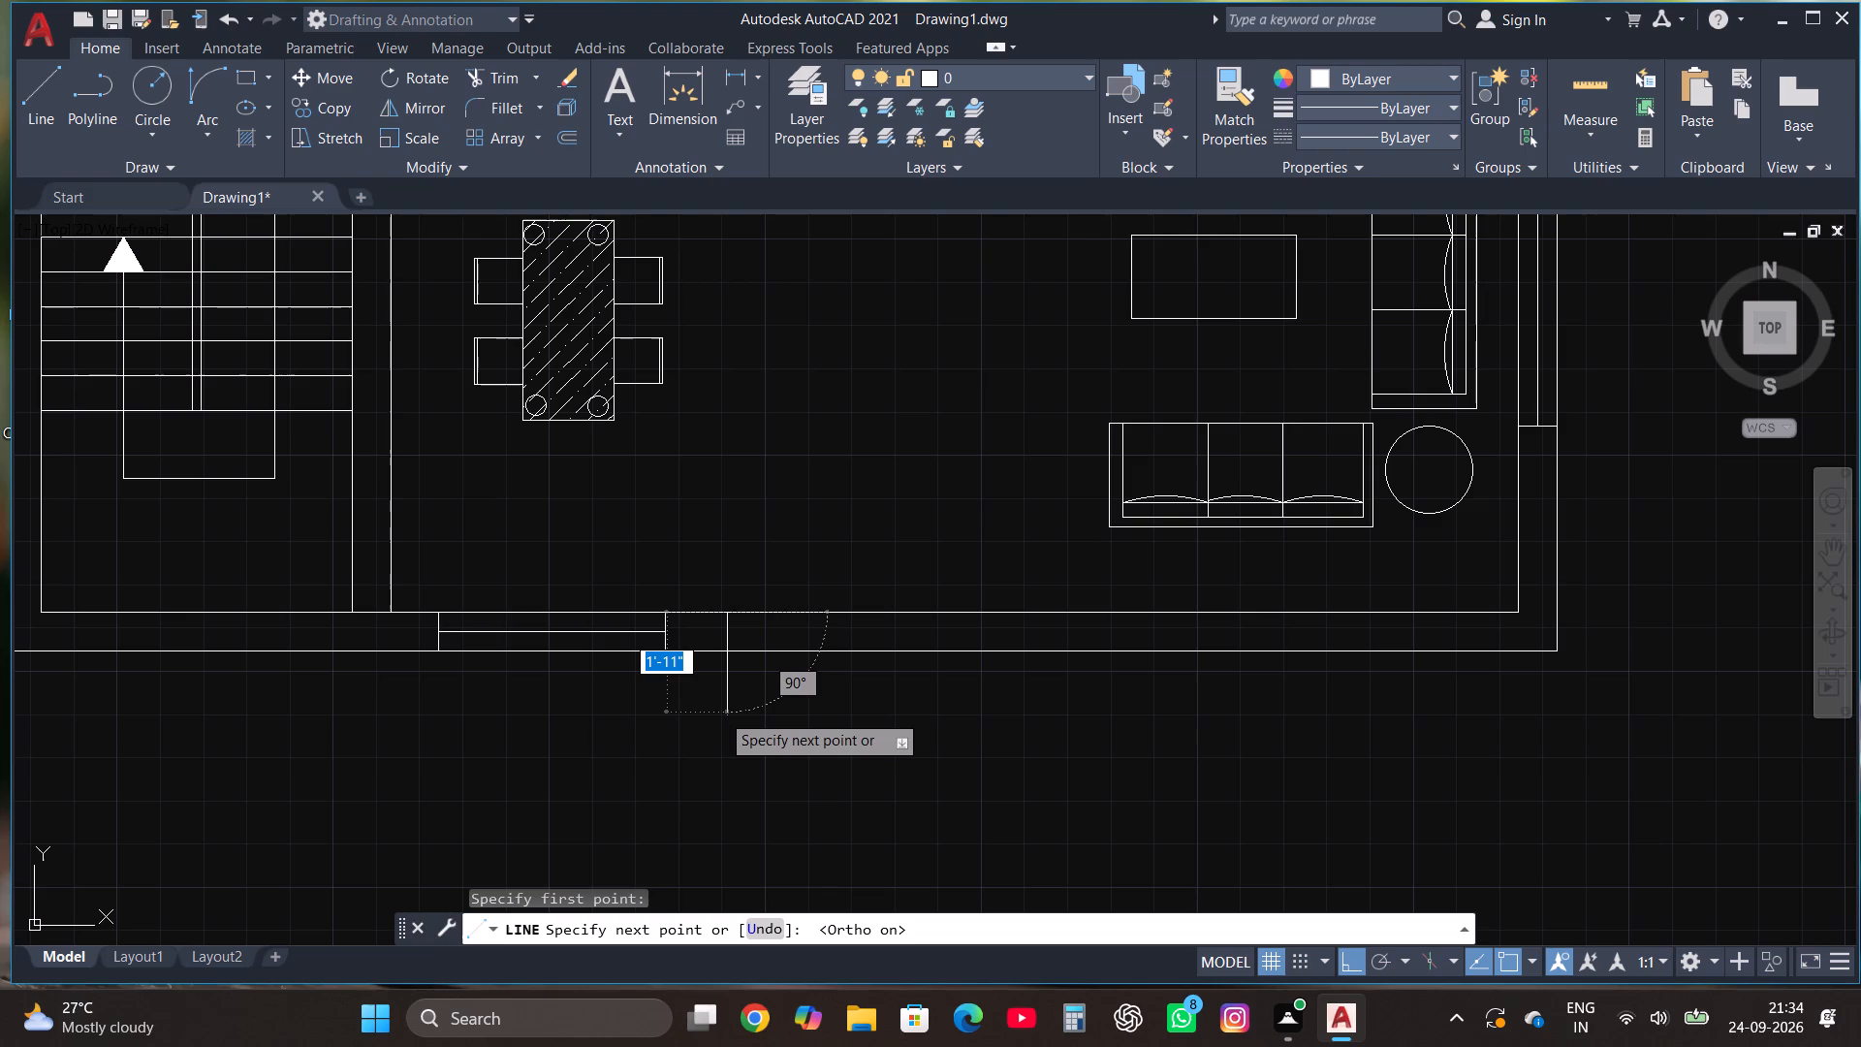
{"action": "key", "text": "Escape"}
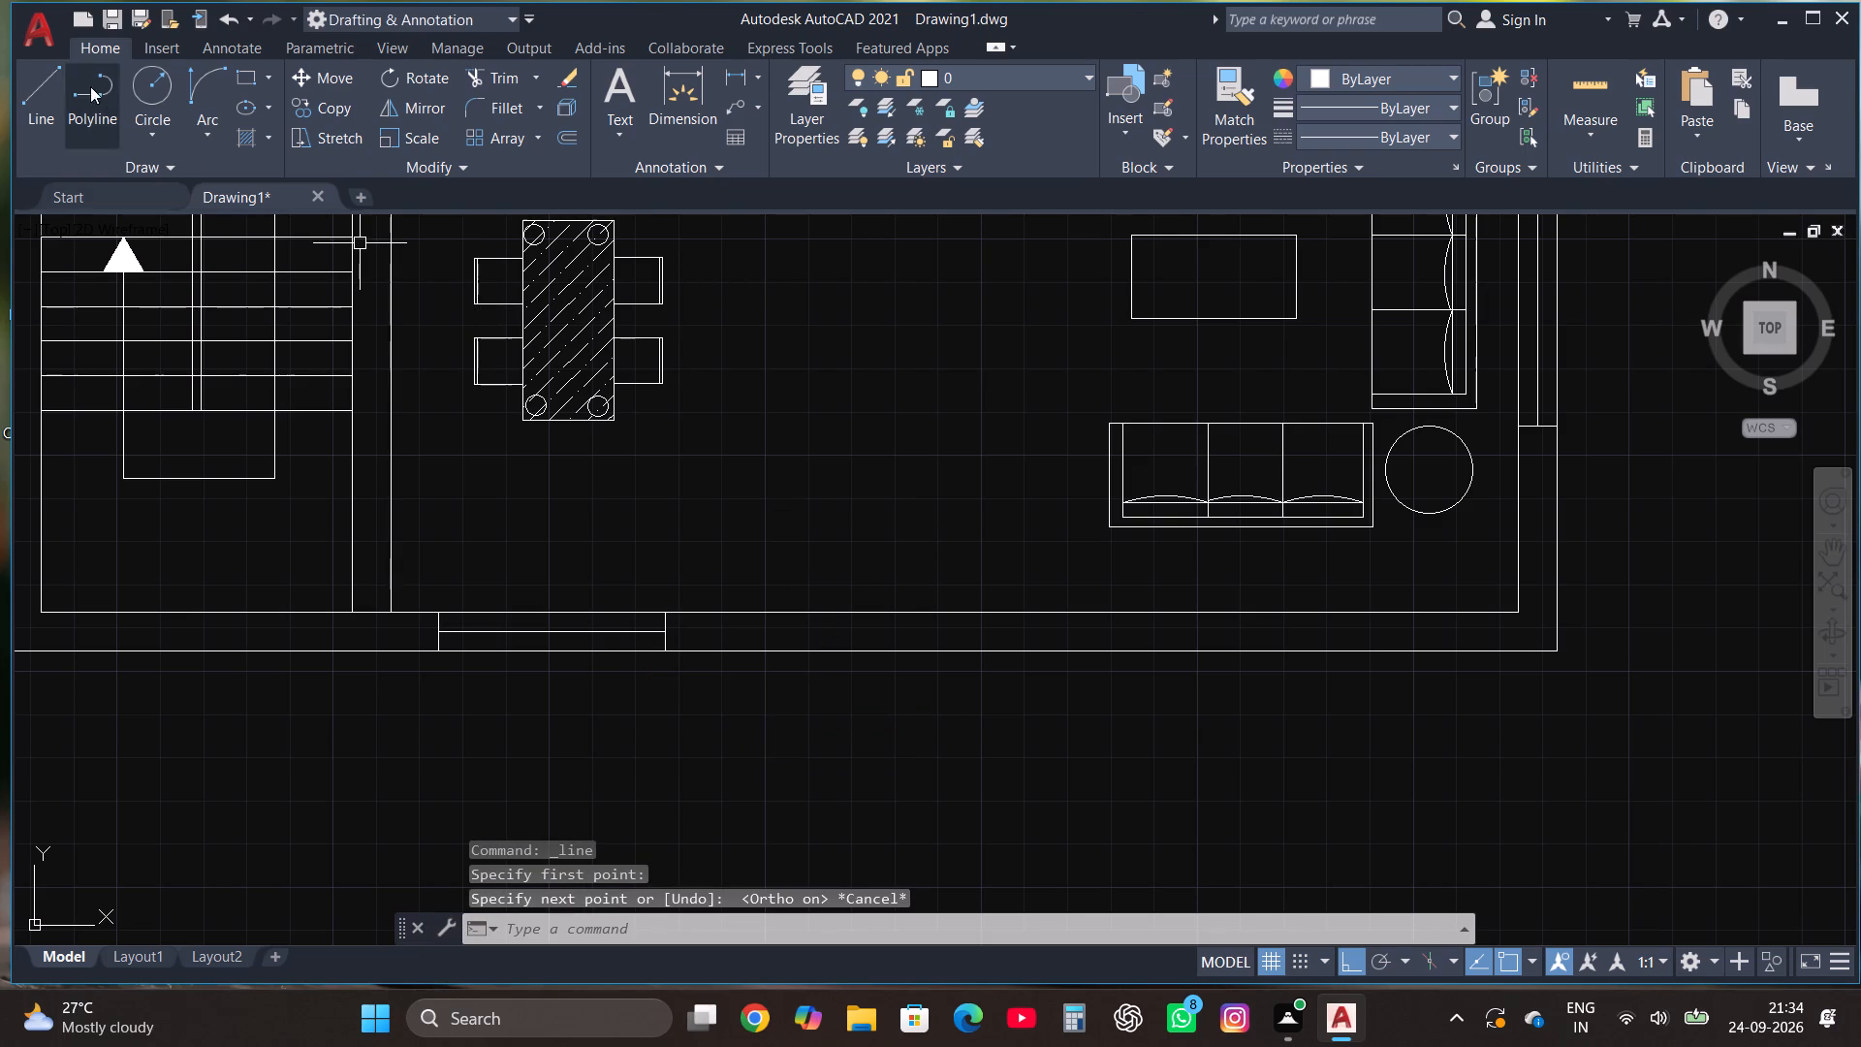
Draw two vertical lines across the south wall between the dining window and the sofa, marking the main entrance opening.
{"action": "left_click", "coordinate": [50, 94]}
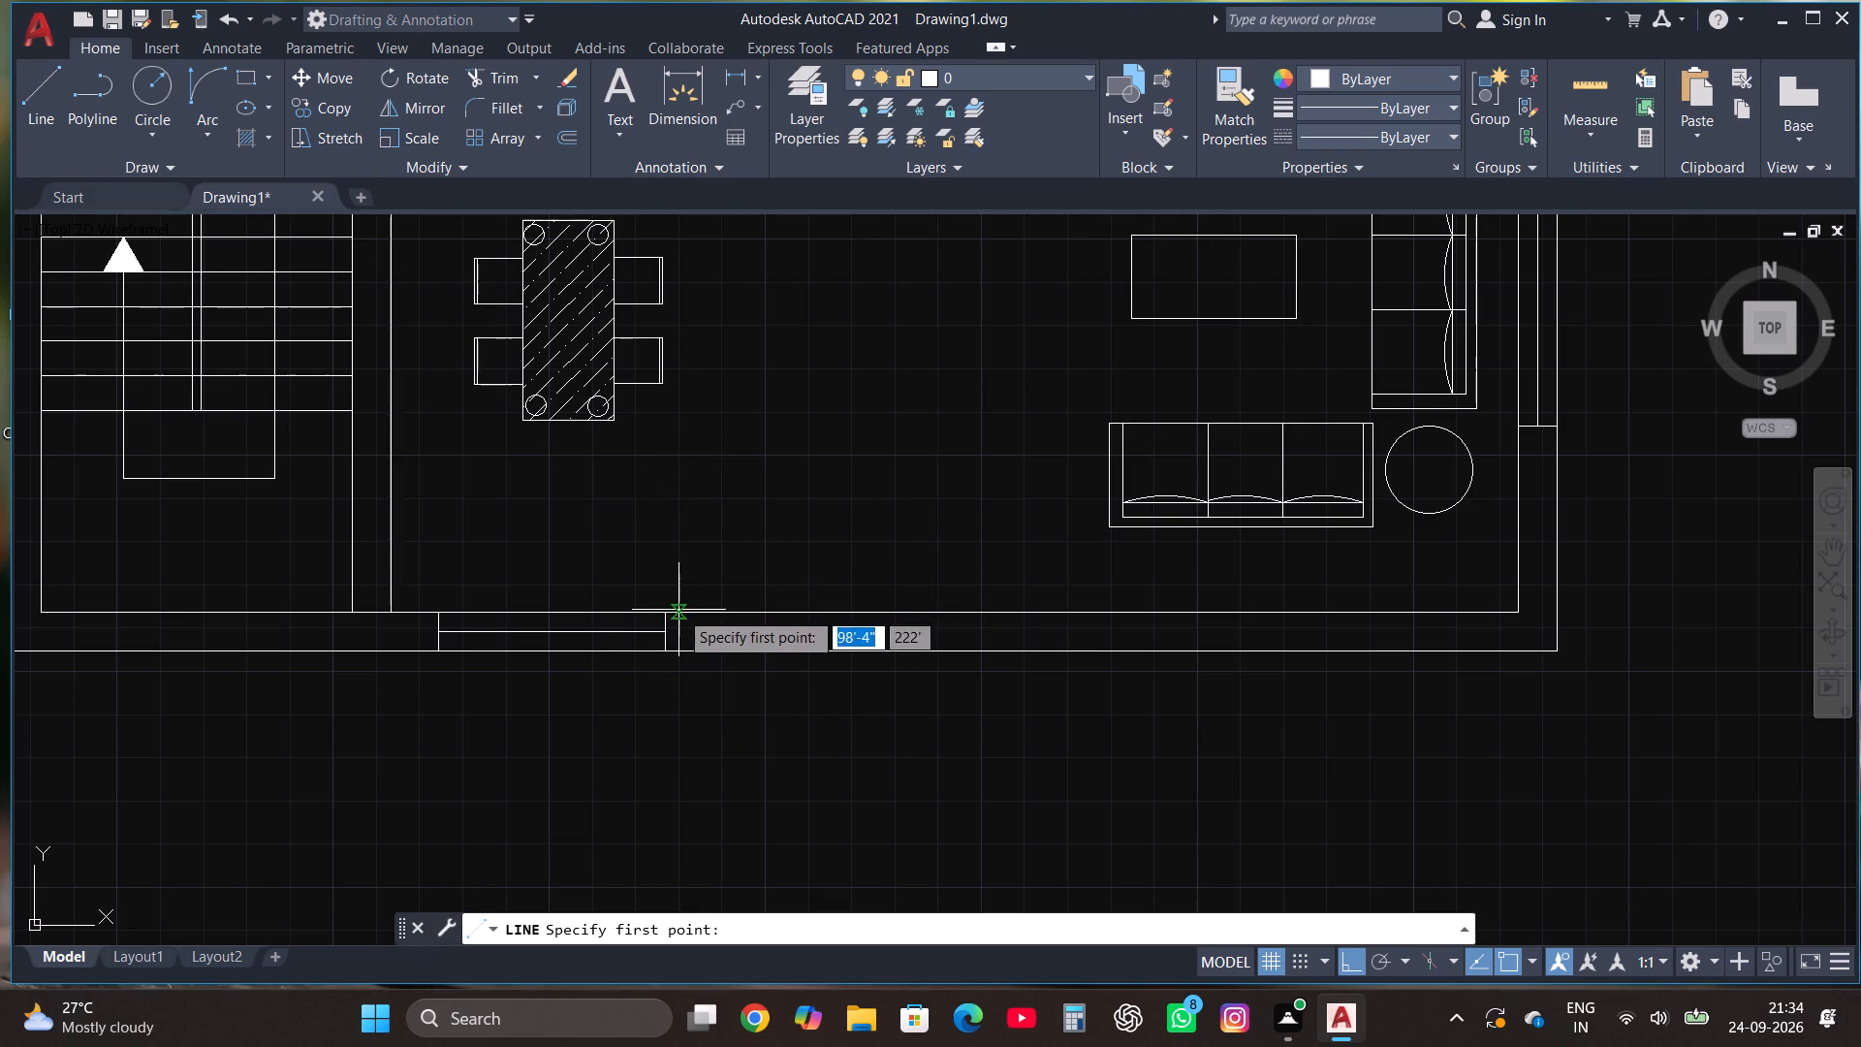
{"action": "left_click", "coordinate": [722, 609]}
{"action": "left_click", "coordinate": [720, 719]}
{"action": "key", "text": "Escape"}
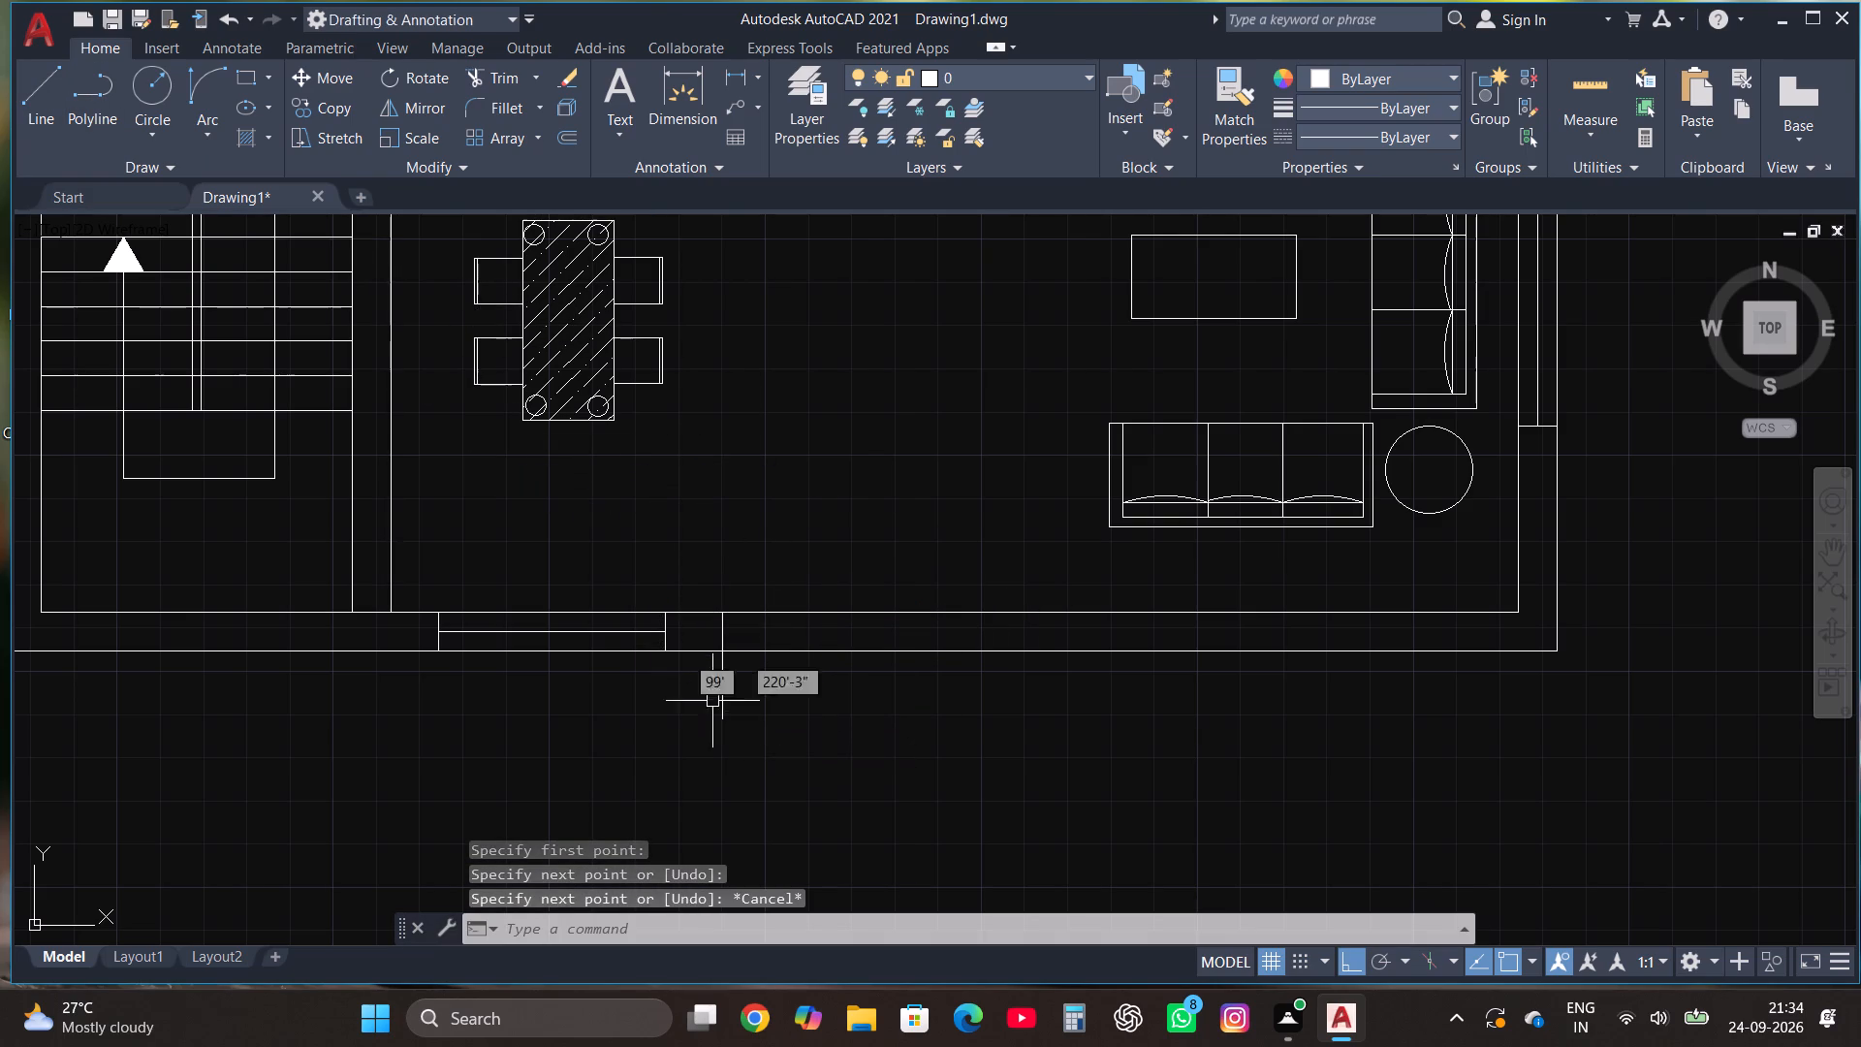
{"action": "left_click", "coordinate": [37, 87]}
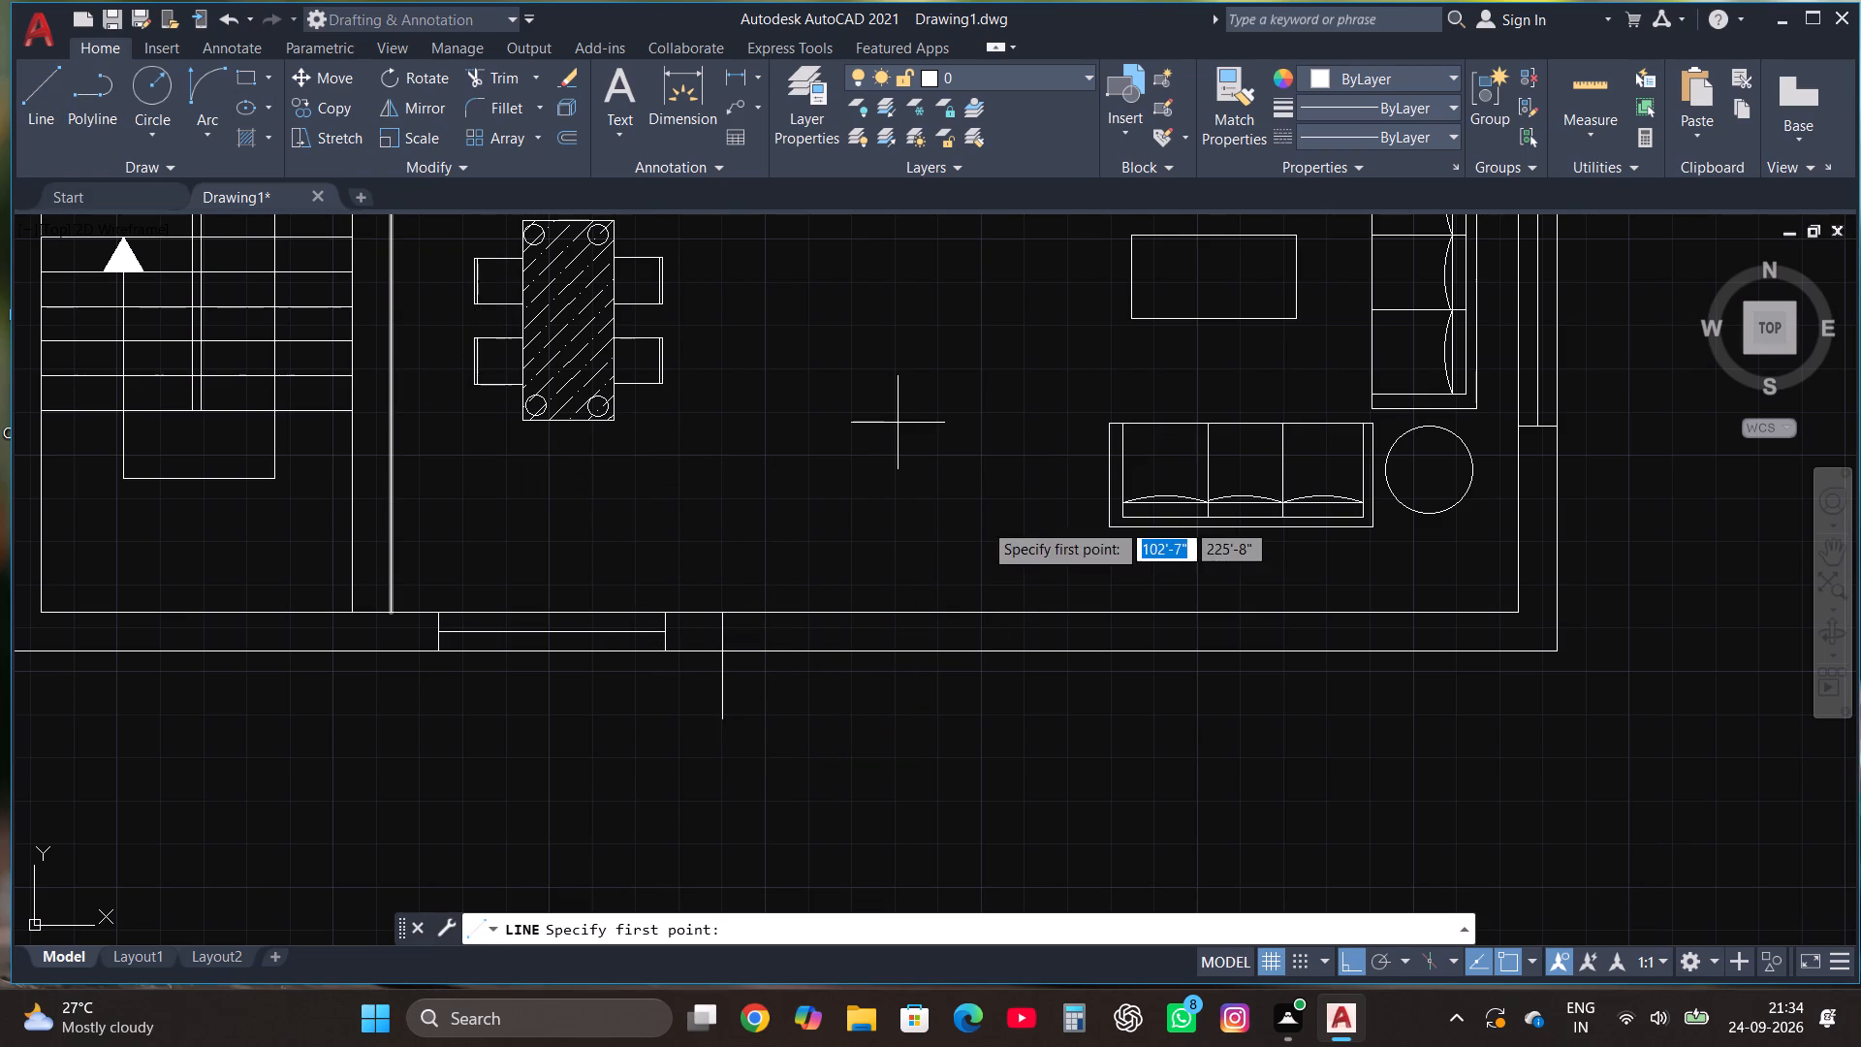
{"action": "left_click", "coordinate": [1005, 616]}
{"action": "left_click", "coordinate": [1014, 703]}
{"action": "key", "text": "Escape"}
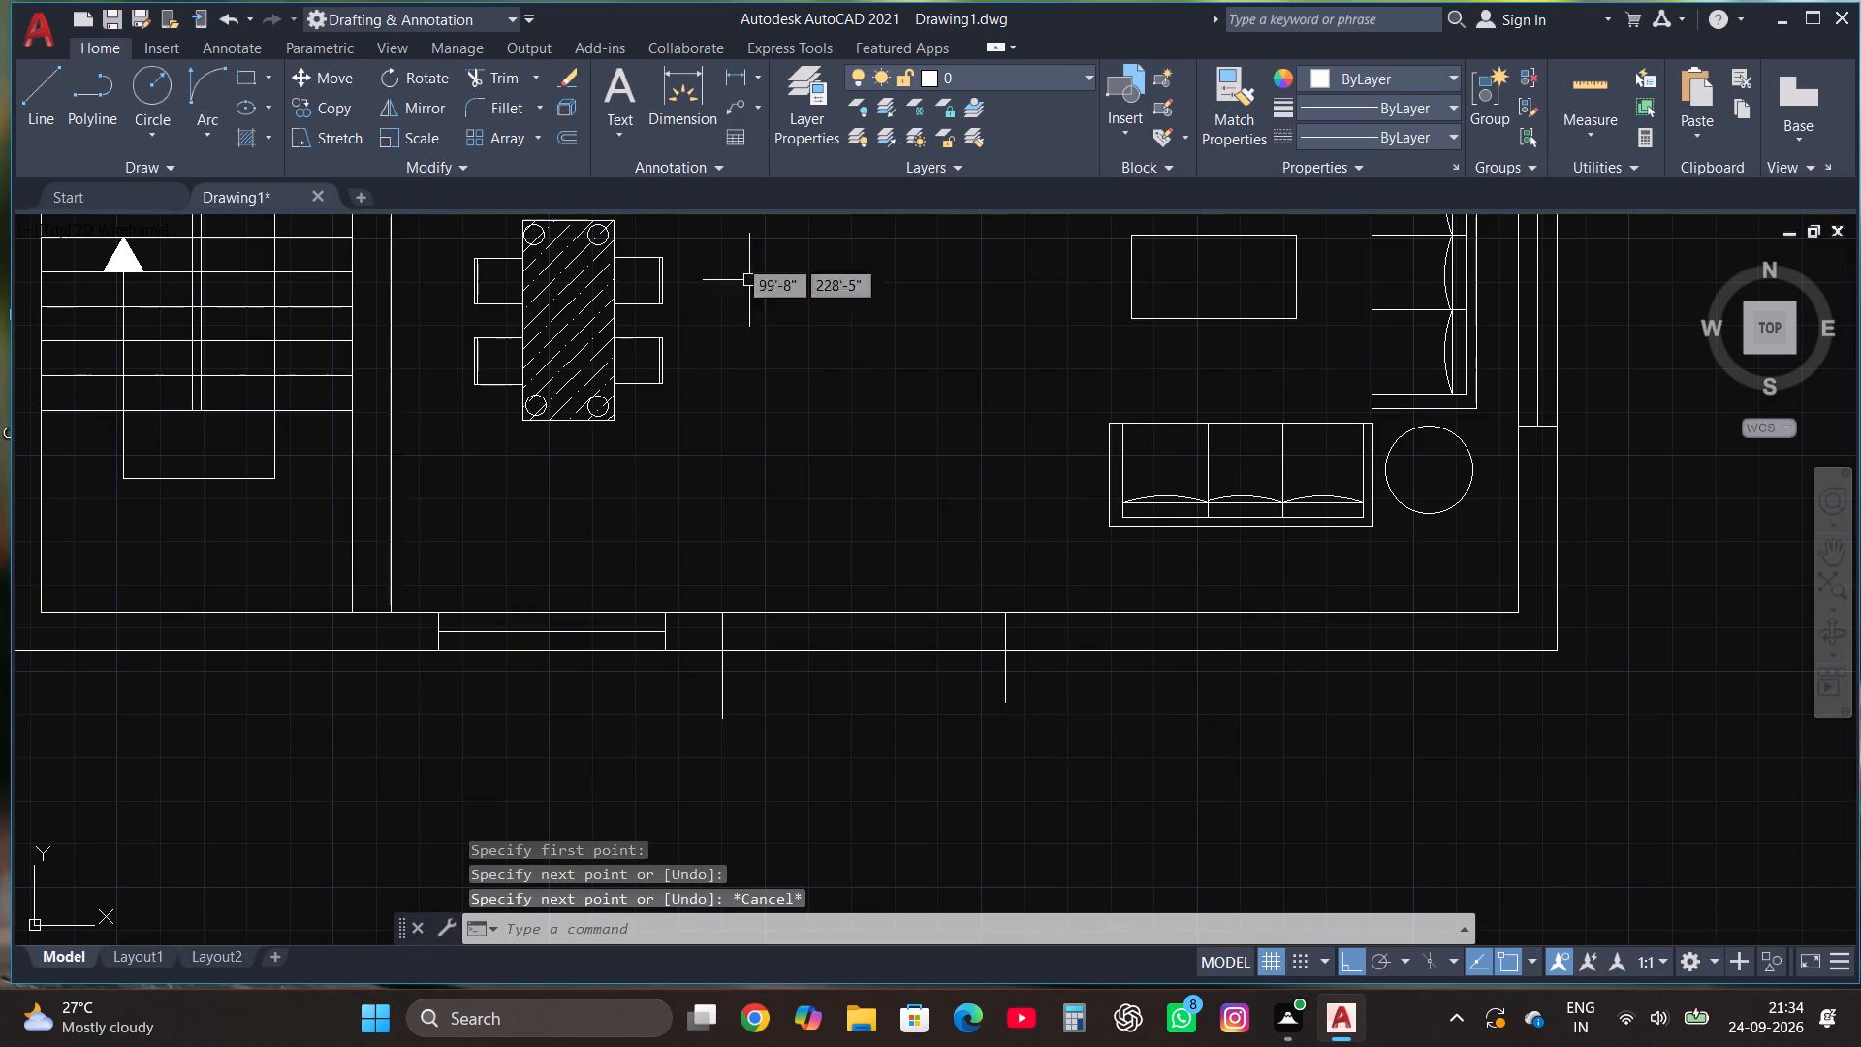
Trim both south wall lines between the two vertical entrance lines to open the main doorway.
{"action": "left_click", "coordinate": [501, 80]}
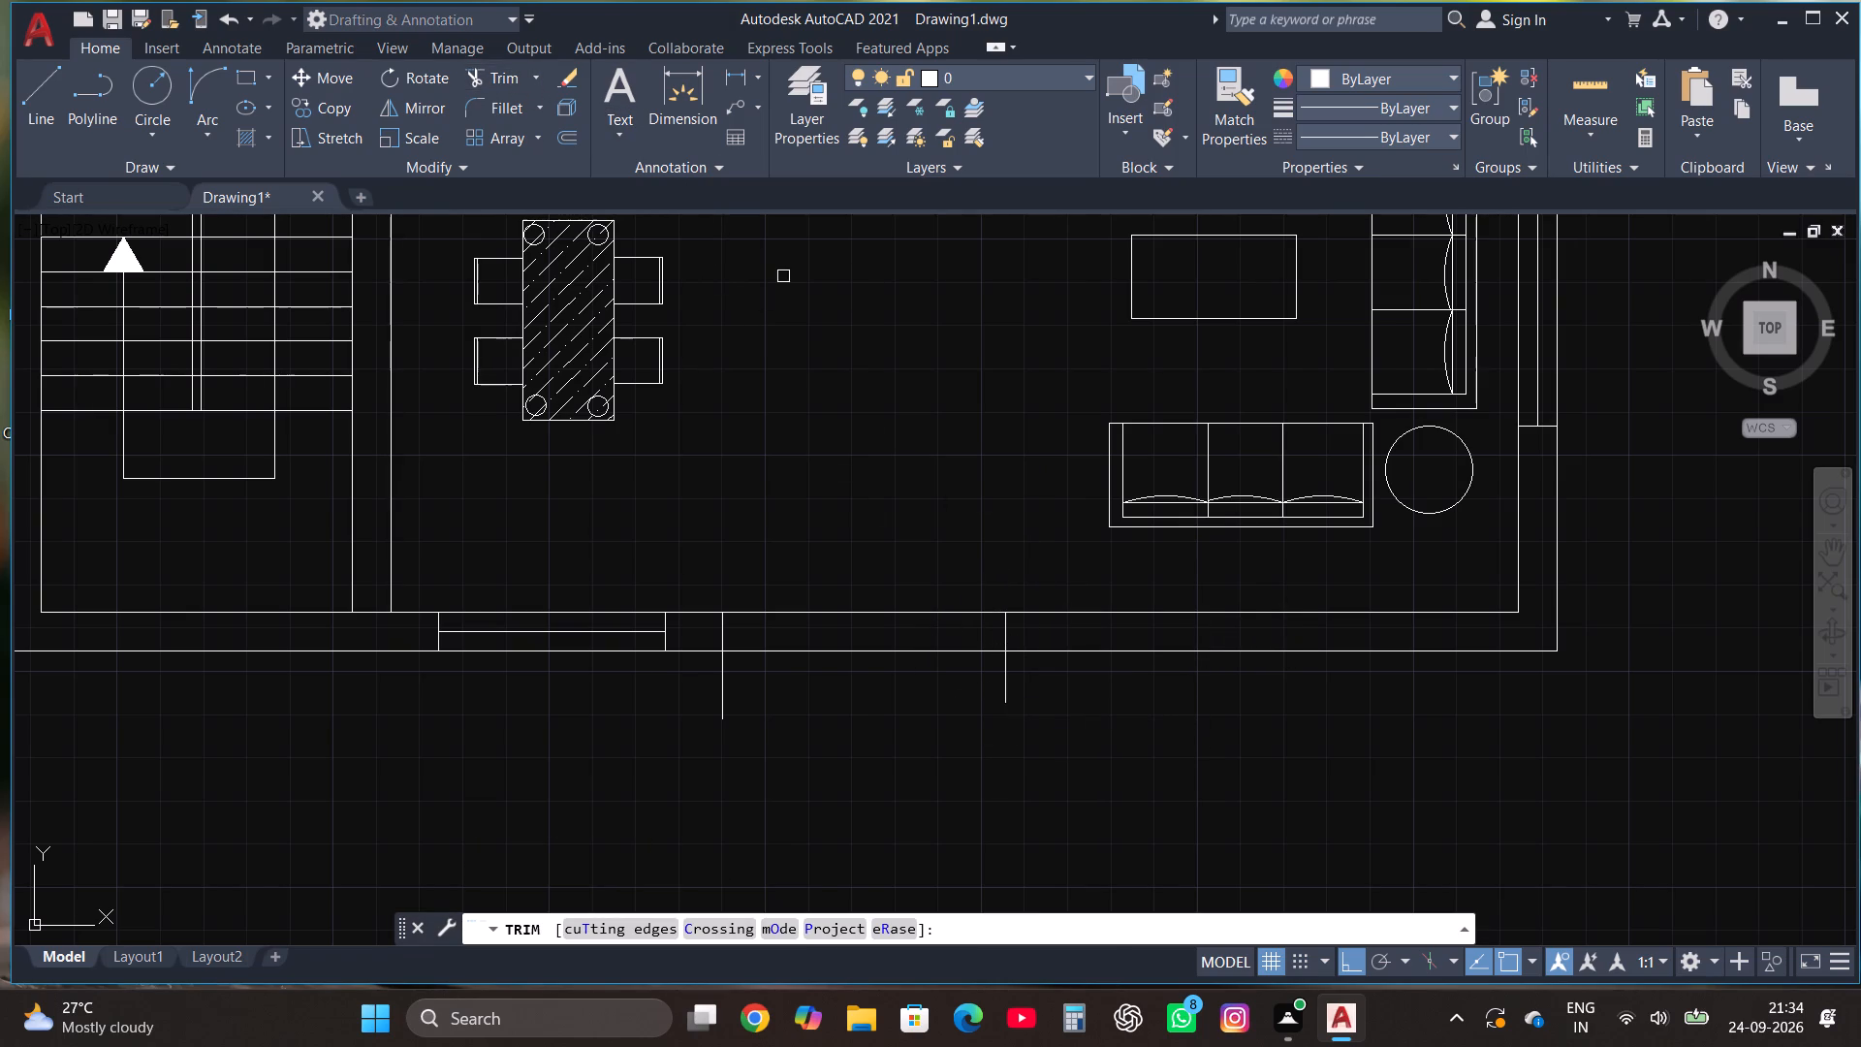
{"action": "left_click", "coordinate": [872, 712]}
{"action": "left_click", "coordinate": [875, 497]}
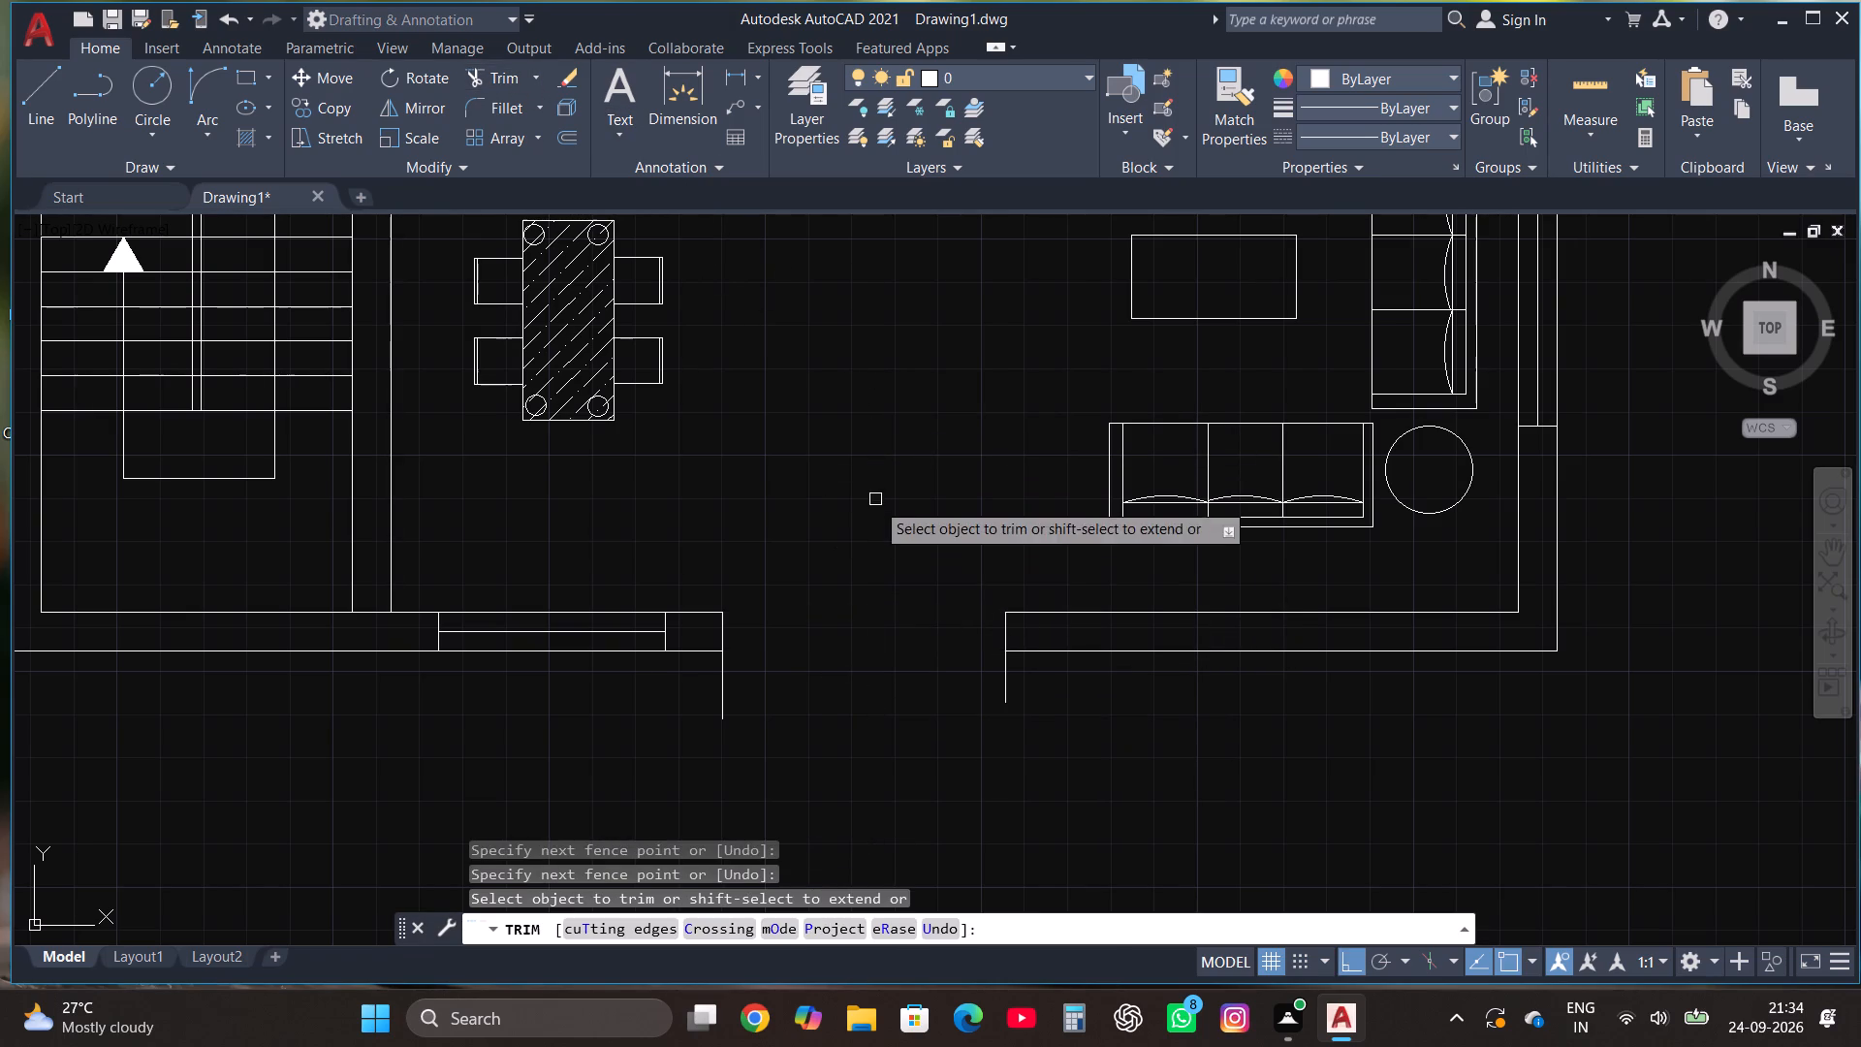
Draw a horizontal line closing the main entrance opening along the south wall's outer face.
{"action": "key", "text": "Escape"}
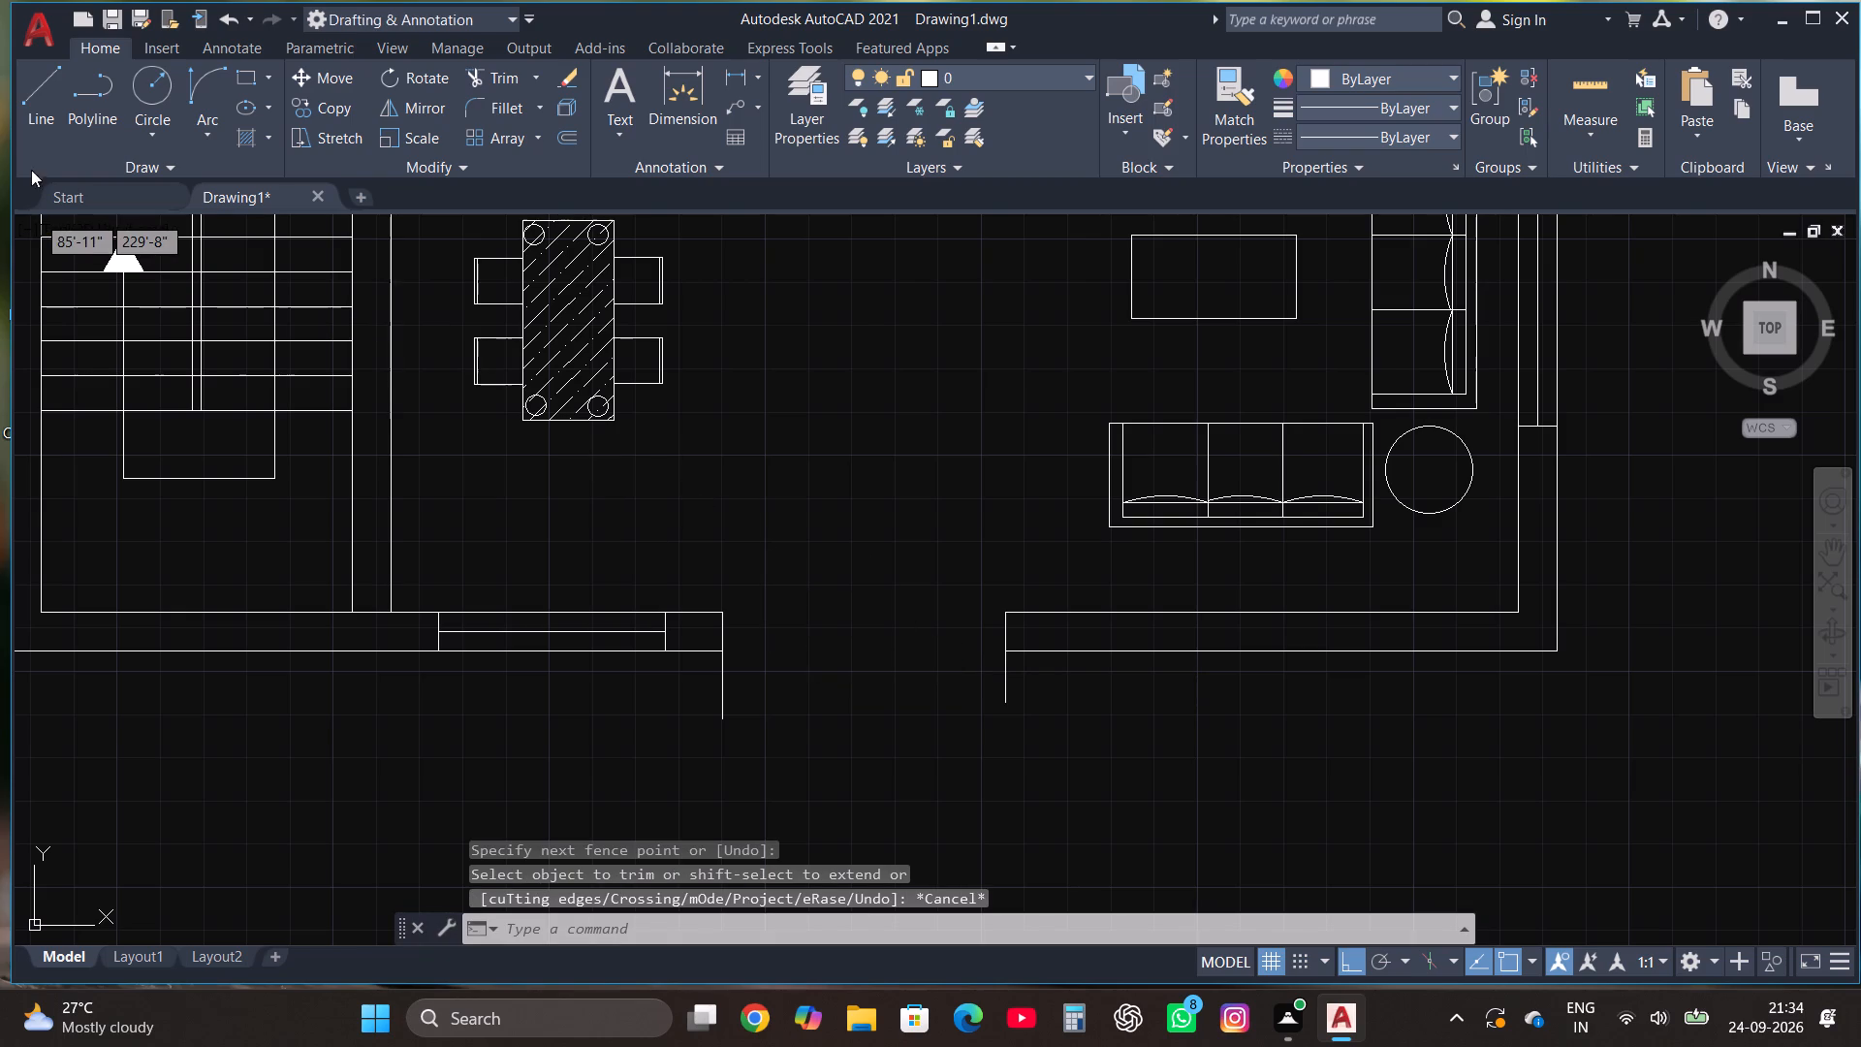
{"action": "left_click", "coordinate": [31, 90]}
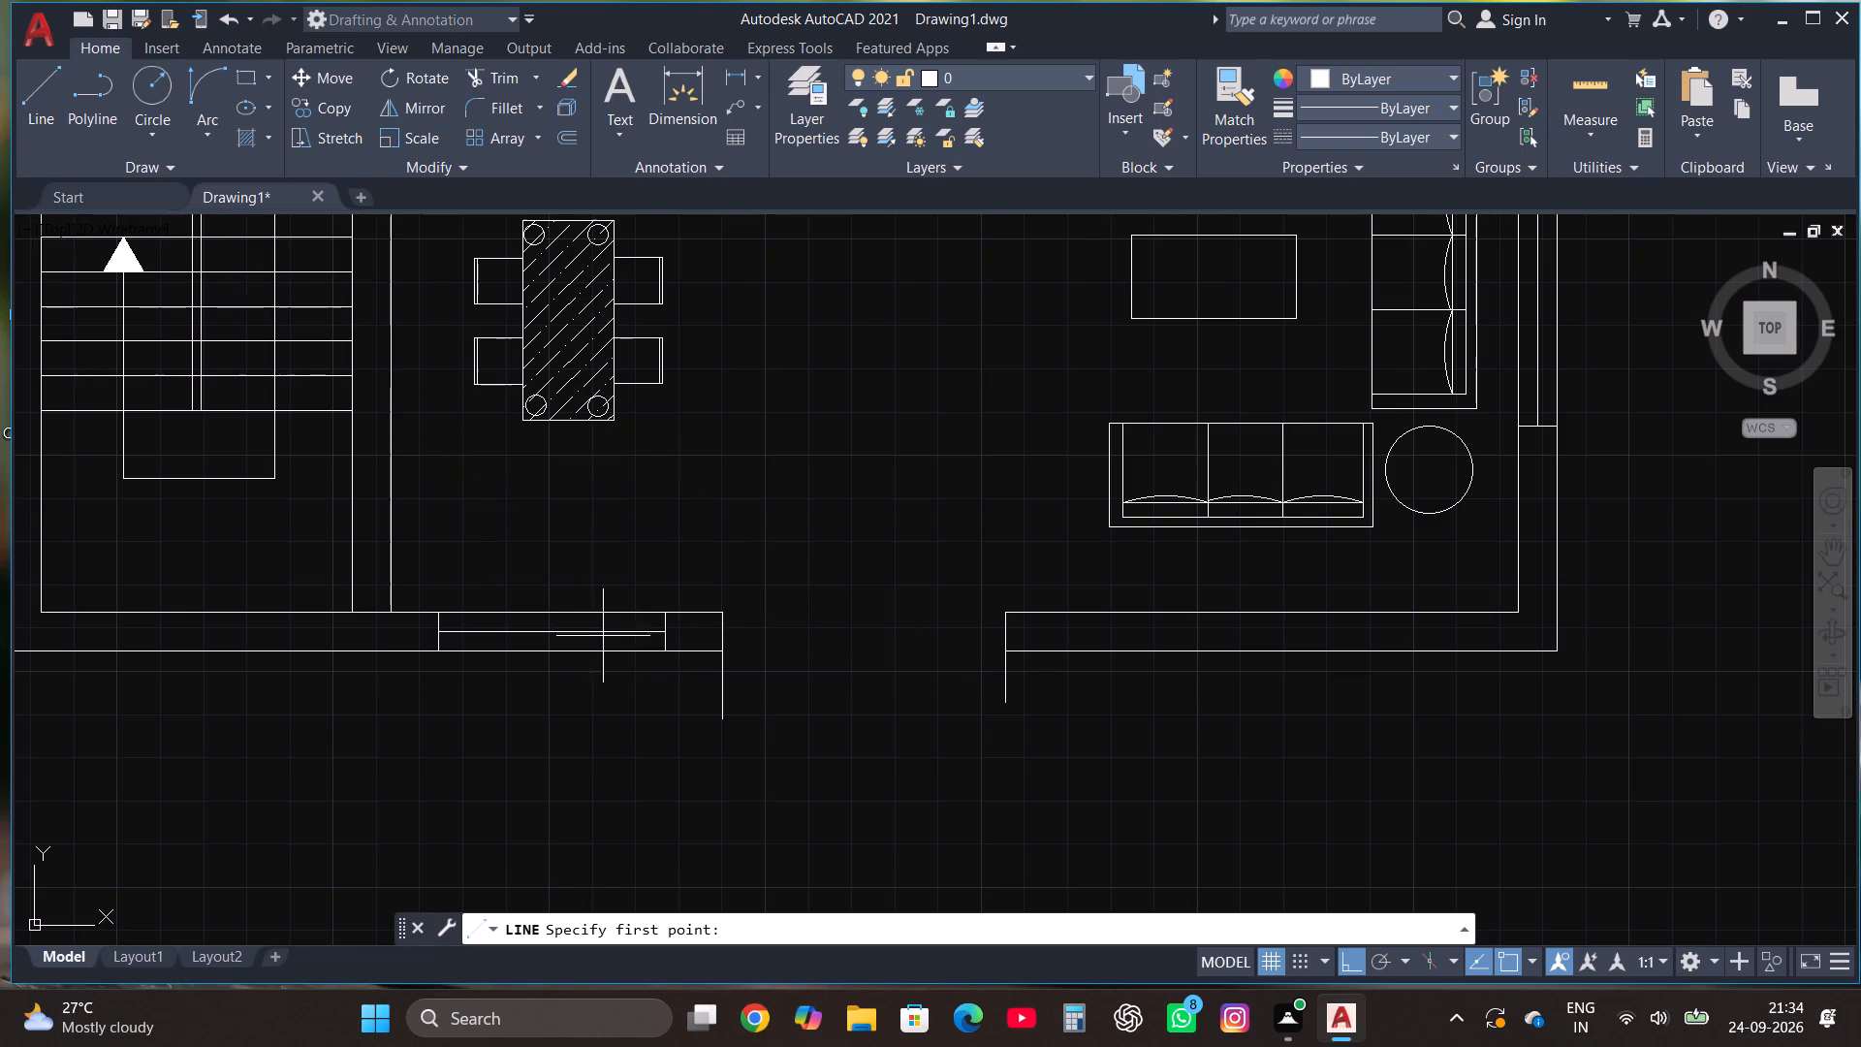
{"action": "scroll", "coordinate": [641, 676], "scroll_direction": "up", "scroll_amount": 1}
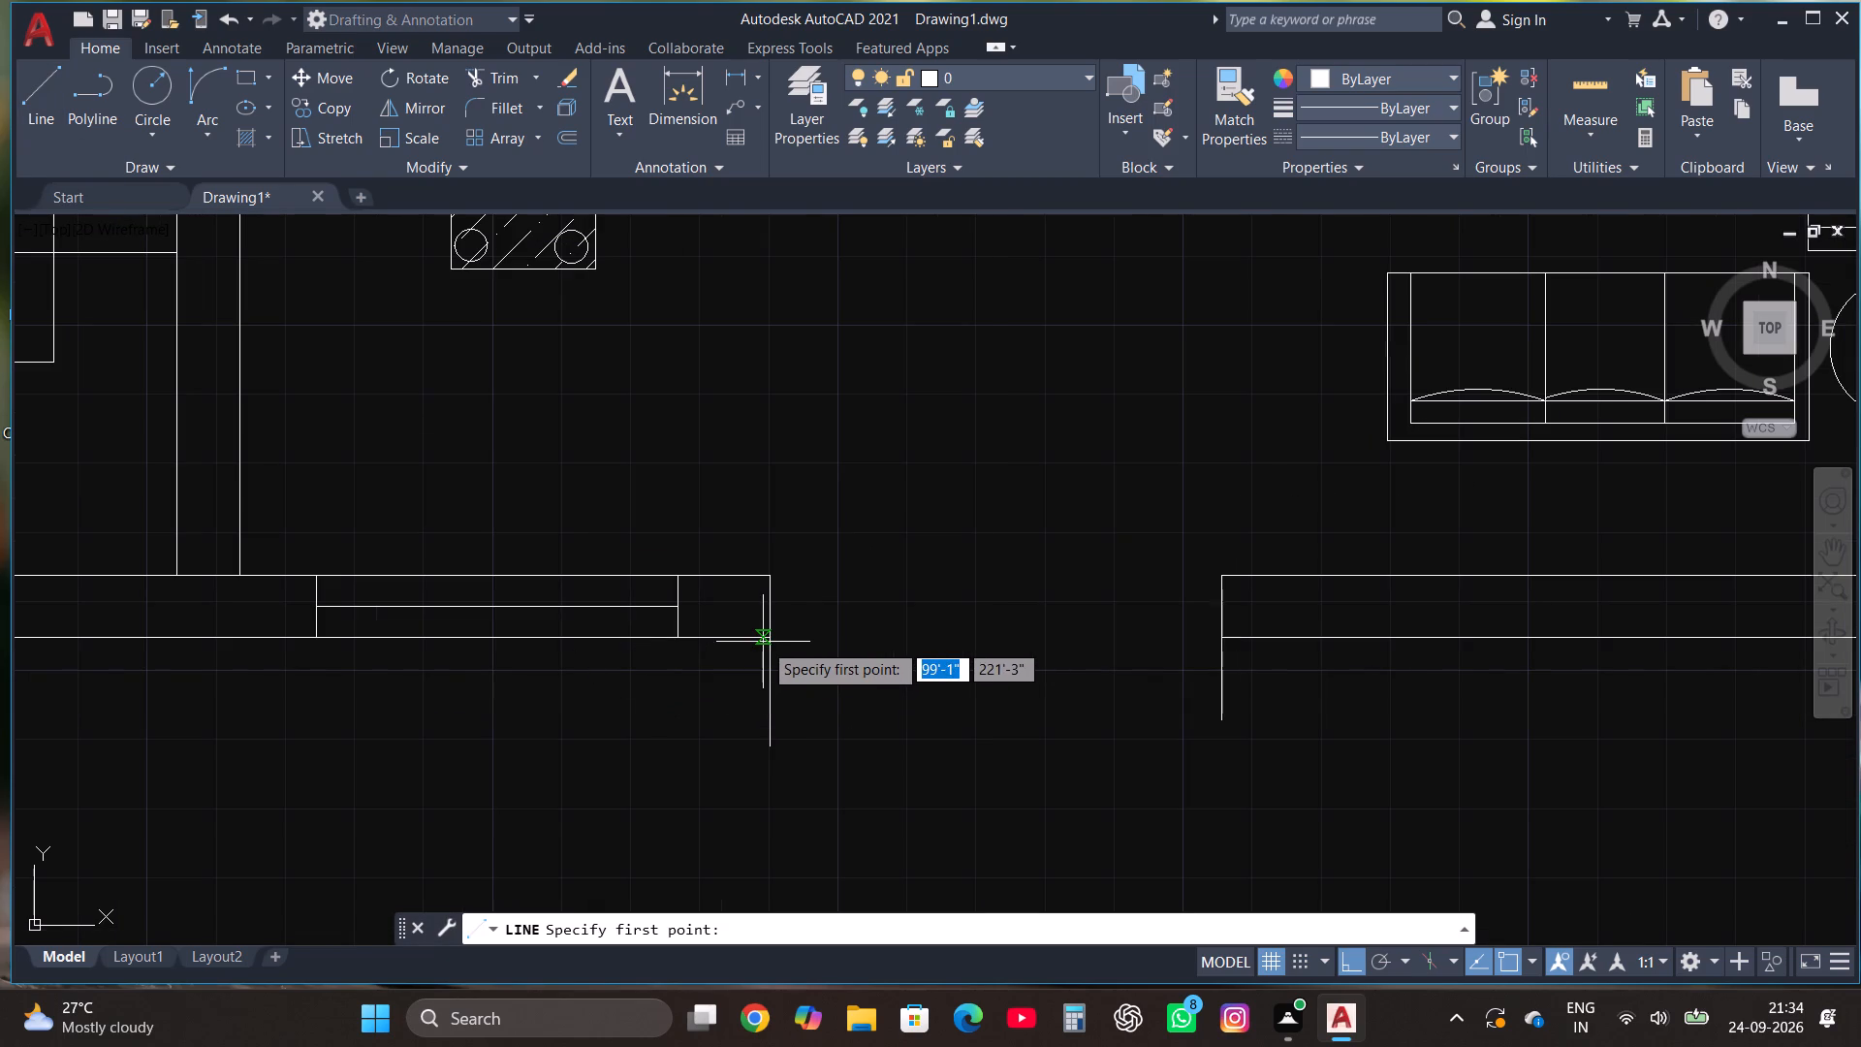
{"action": "left_click", "coordinate": [771, 640]}
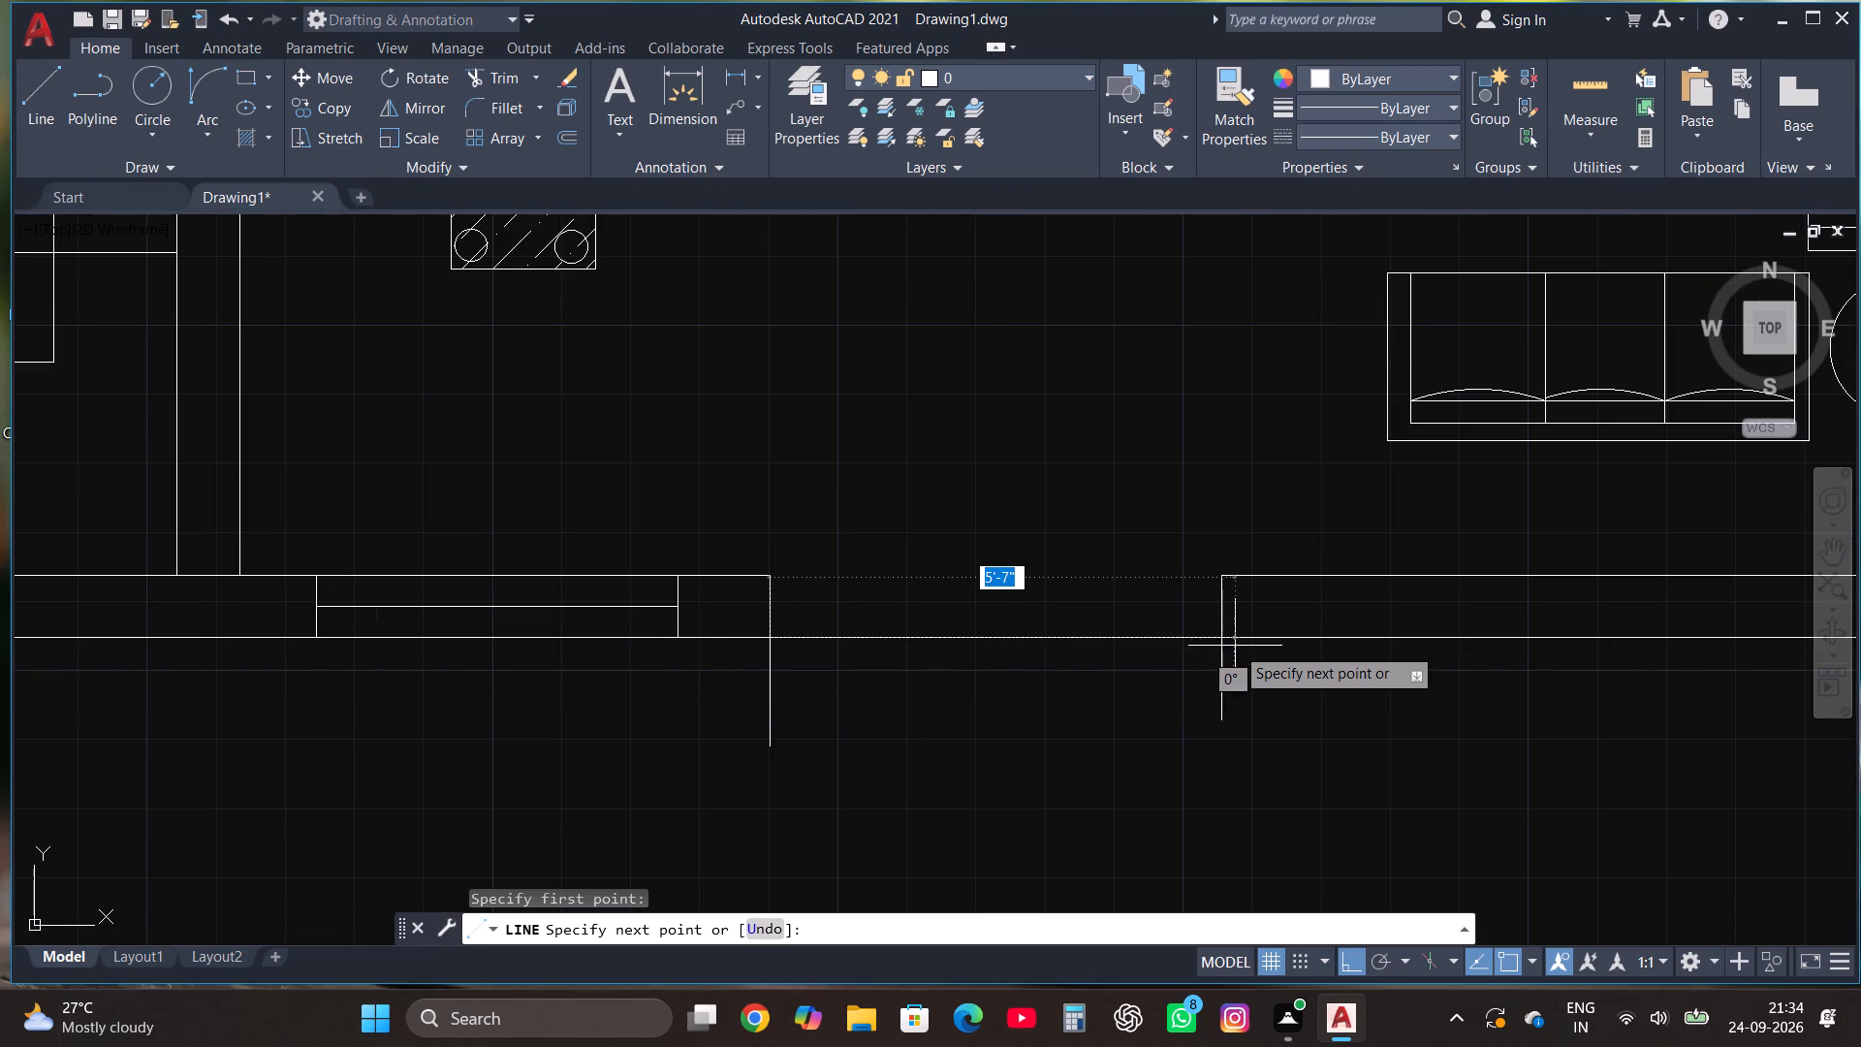
{"action": "left_click", "coordinate": [1224, 637]}
{"action": "key", "text": "Escape"}
{"action": "scroll", "coordinate": [725, 619], "scroll_direction": "down", "scroll_amount": 1}
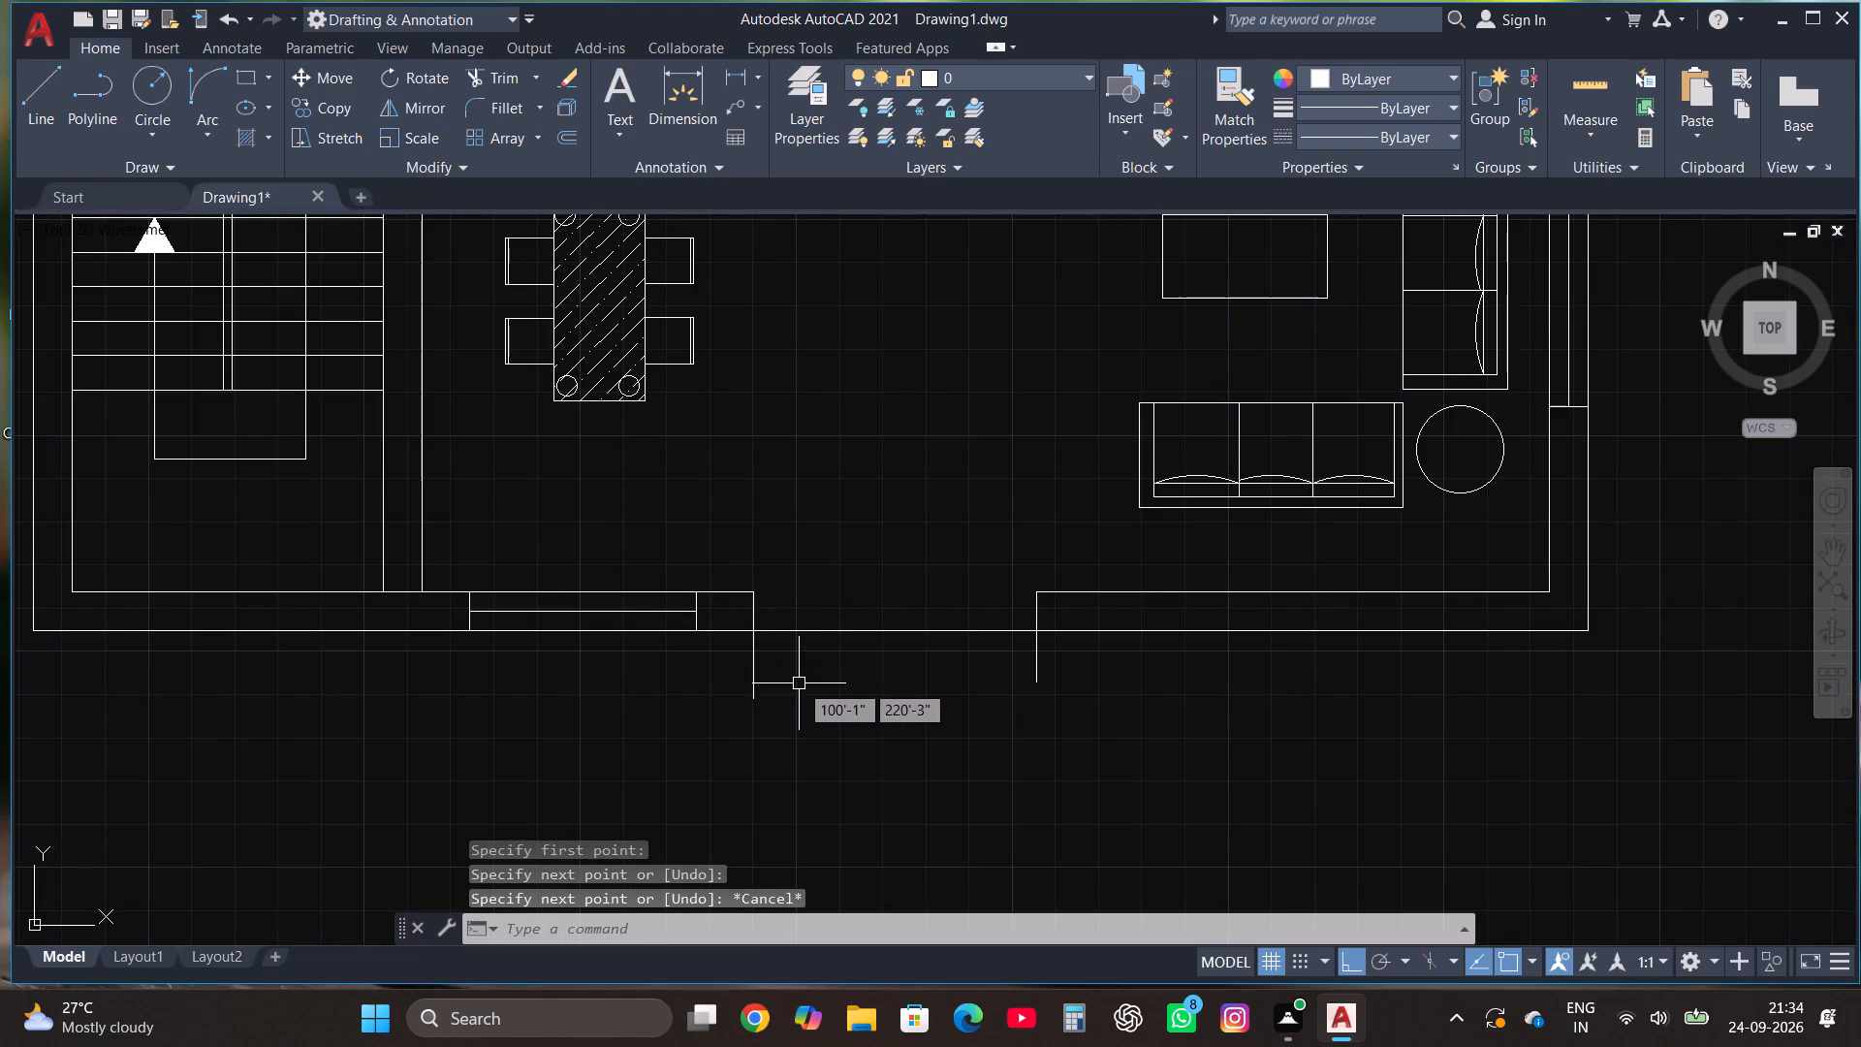
Offset the entrance line 8" outward, and offset the resulting line outward again by the same distance to form the entrance steps.
{"action": "left_click", "coordinate": [832, 631]}
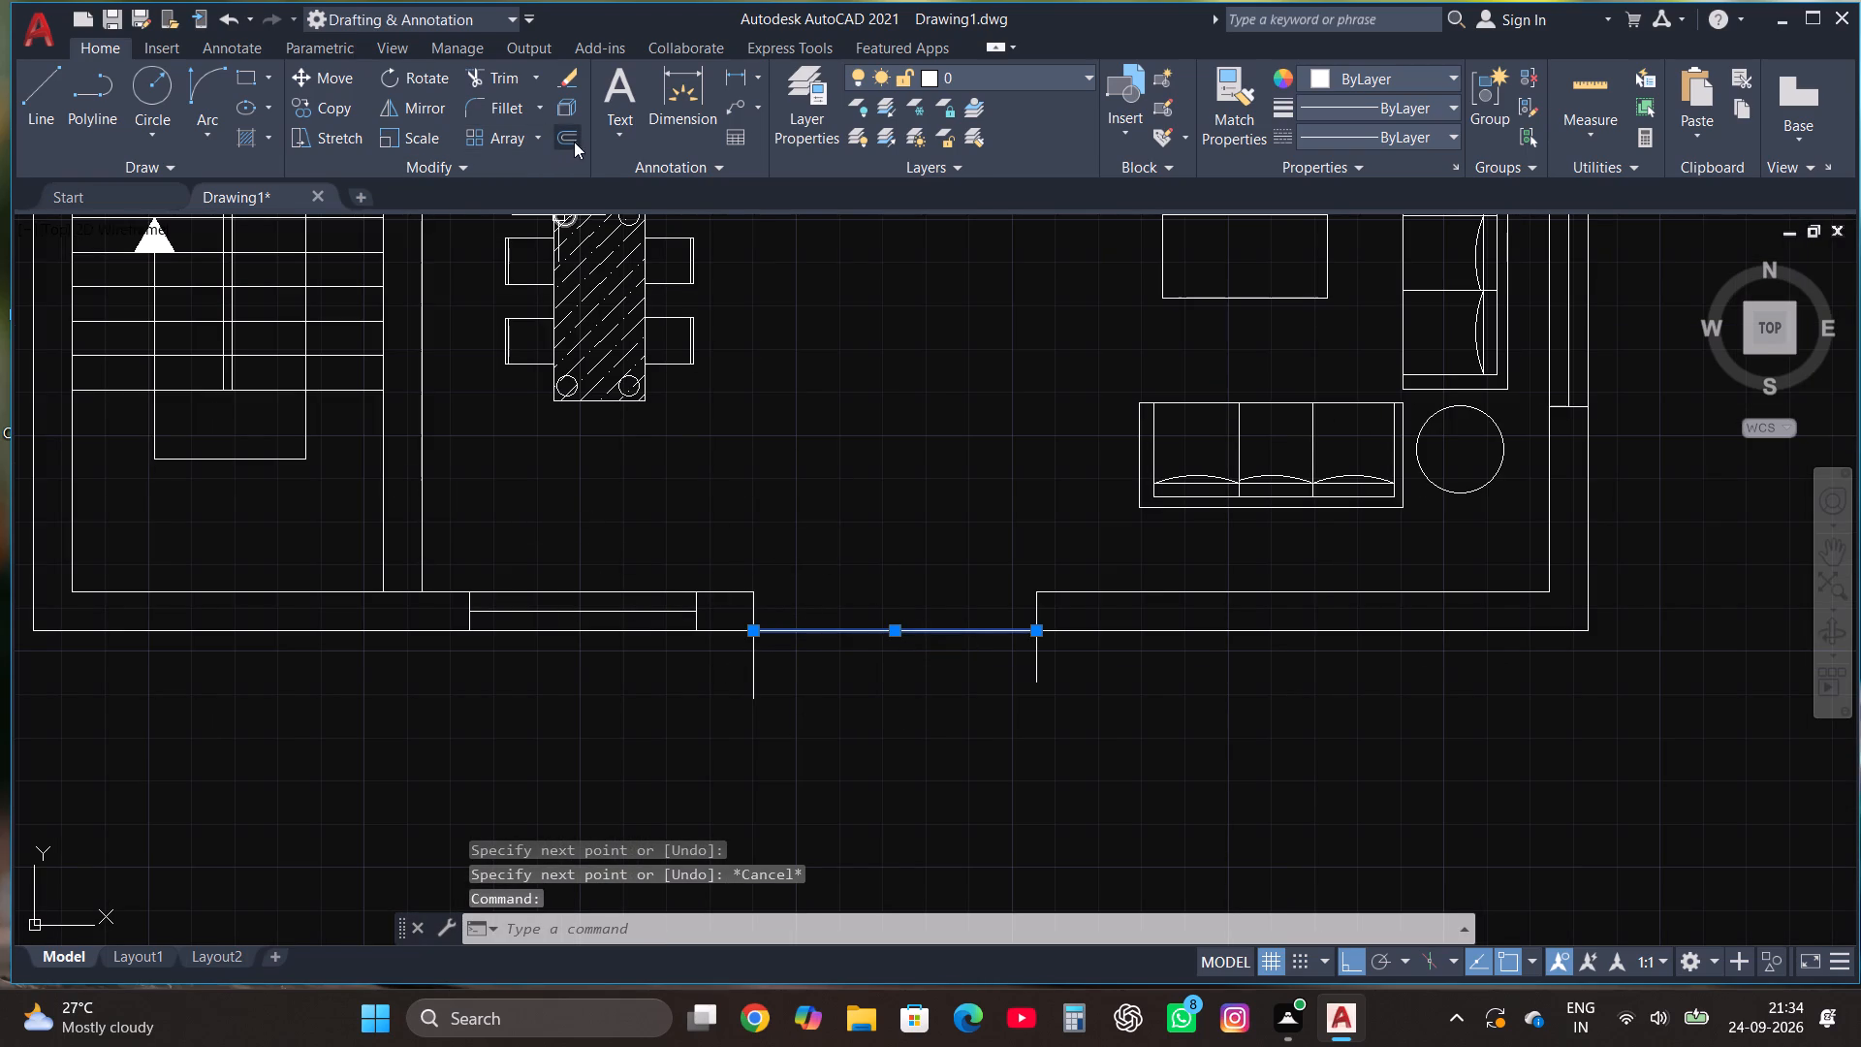
{"action": "left_click", "coordinate": [568, 133]}
{"action": "left_click", "coordinate": [861, 631]}
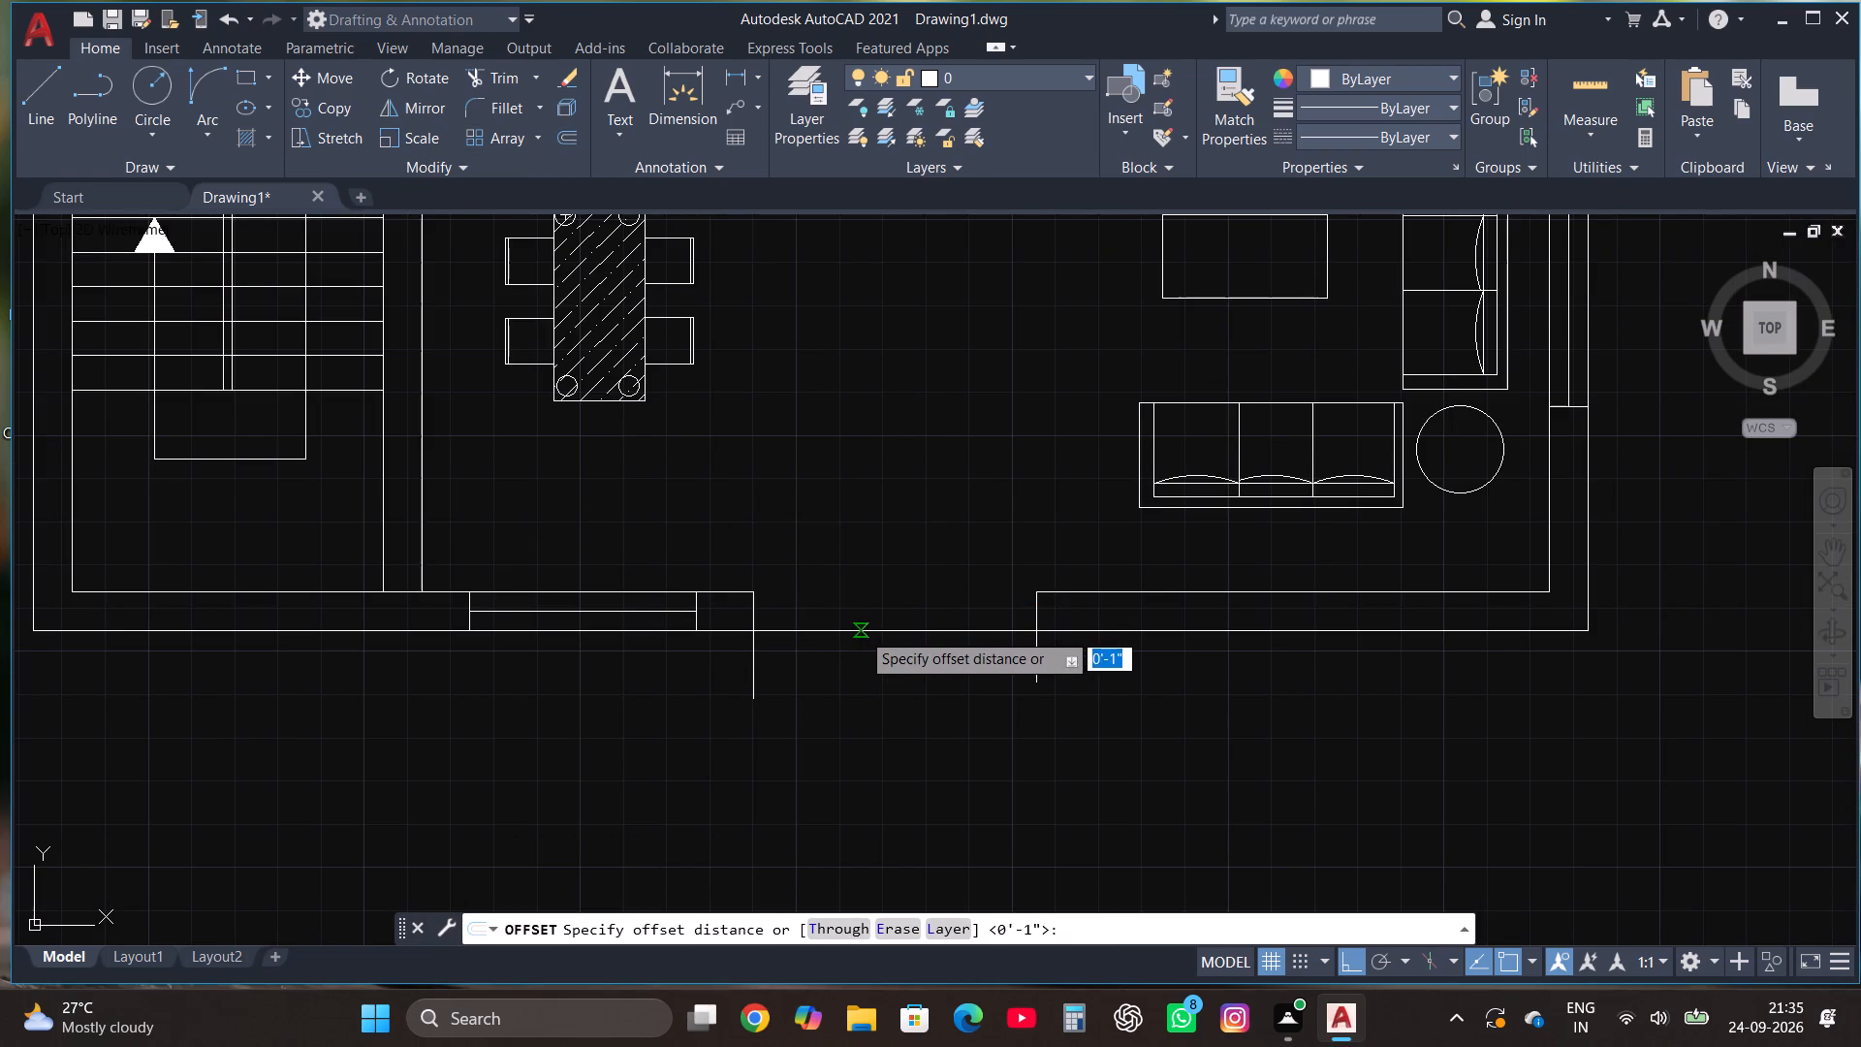
{"action": "type", "text": "8\""}
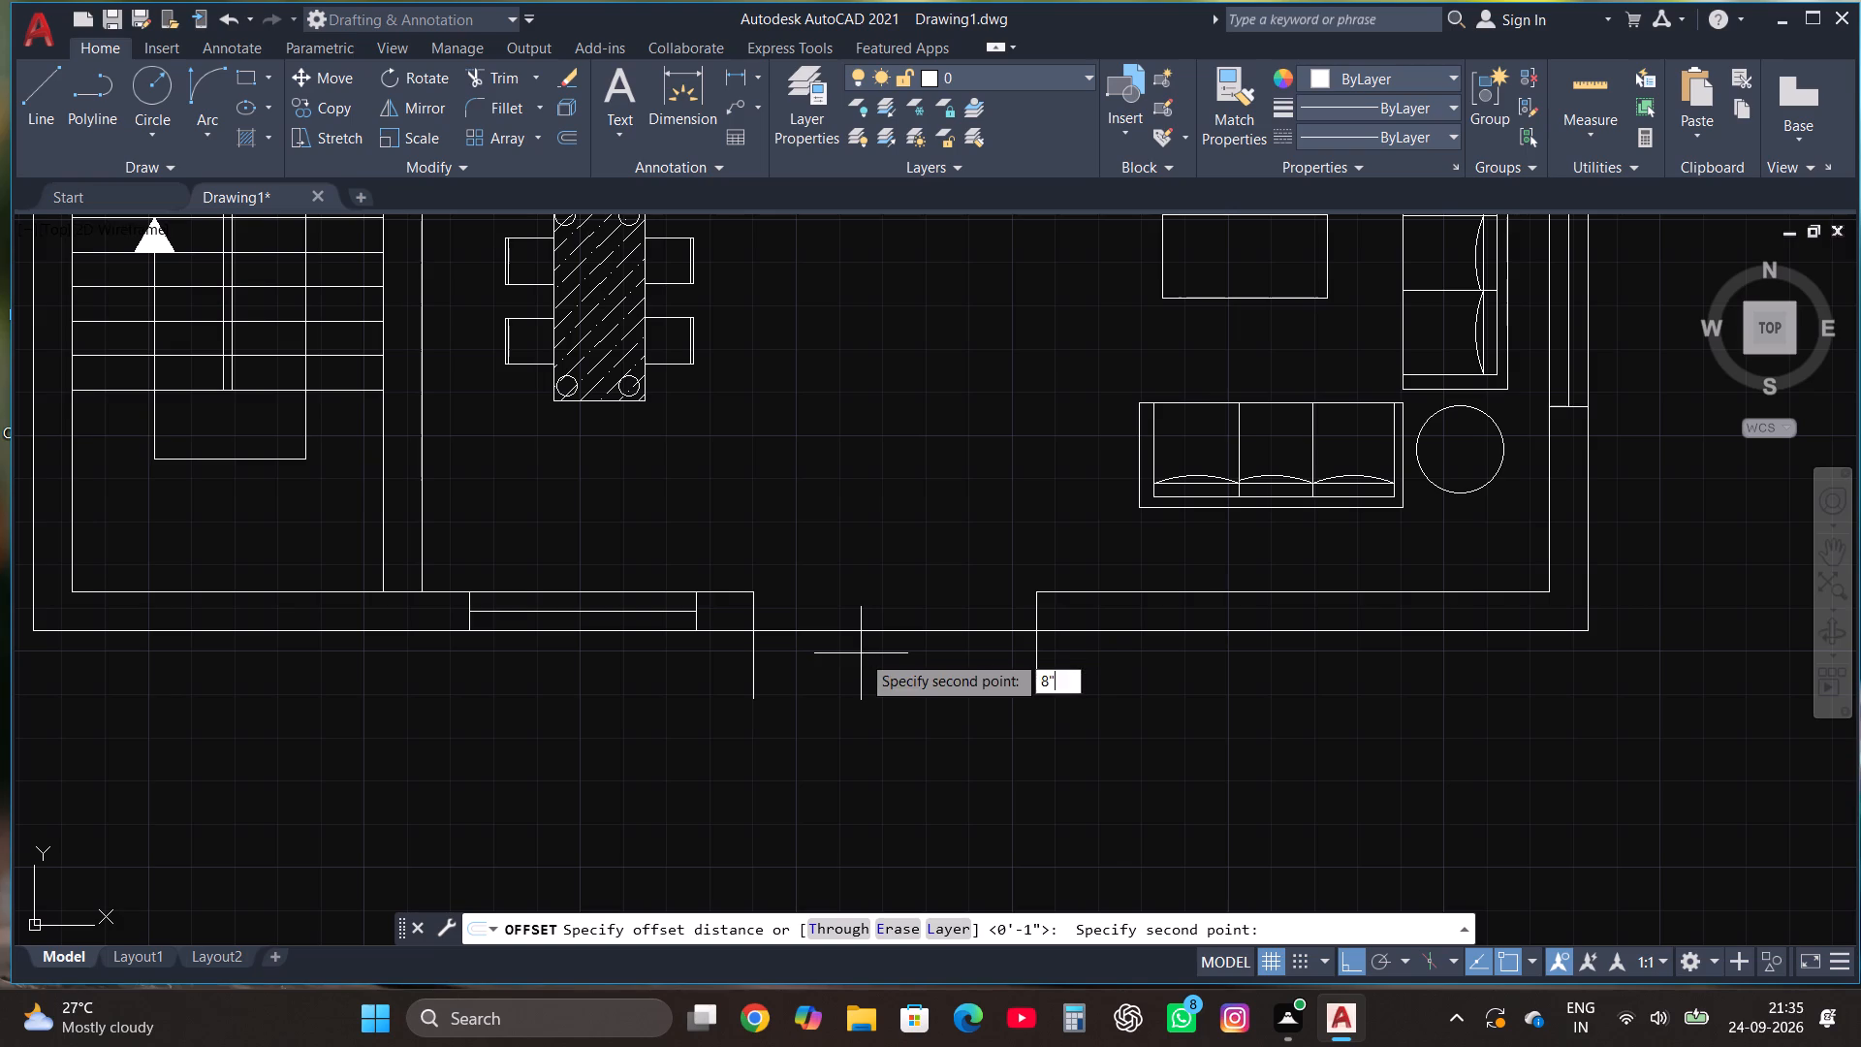
{"action": "key", "text": "Return"}
{"action": "left_click", "coordinate": [861, 653]}
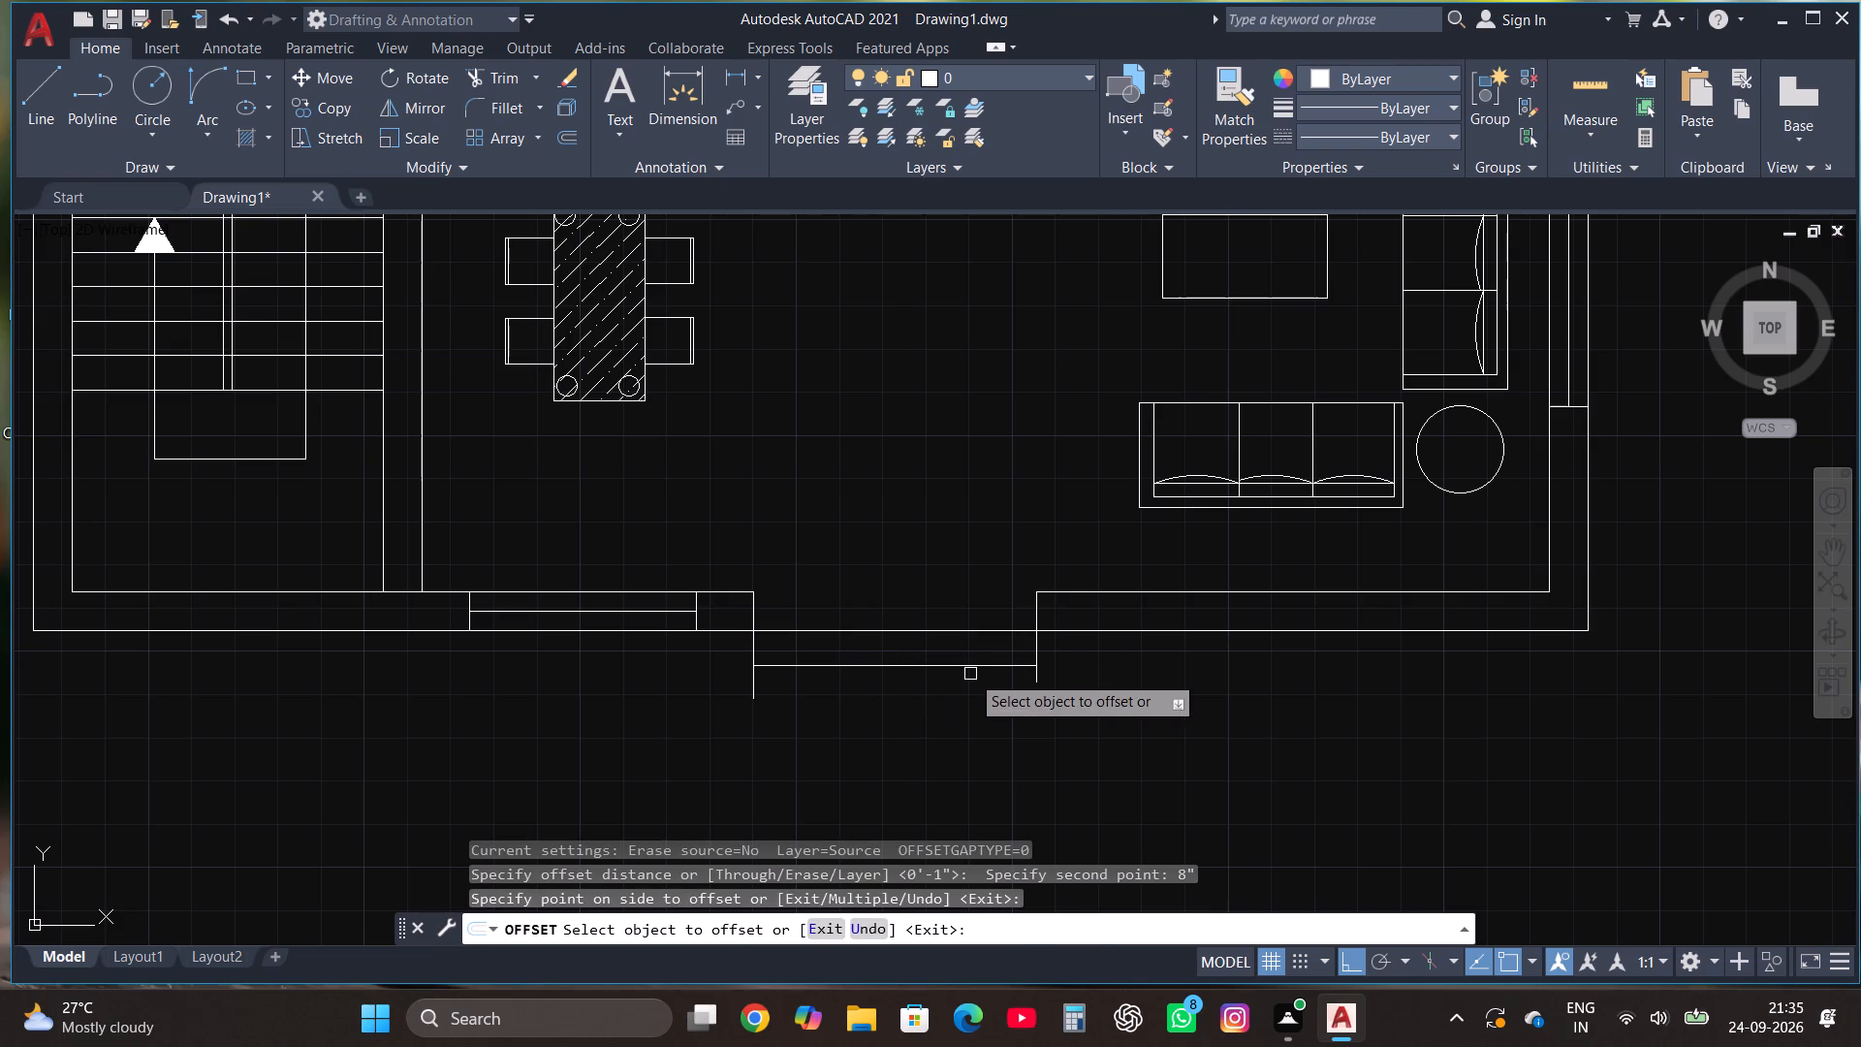
{"action": "left_click", "coordinate": [970, 670]}
{"action": "left_click", "coordinate": [969, 744]}
{"action": "key", "text": "Escape"}
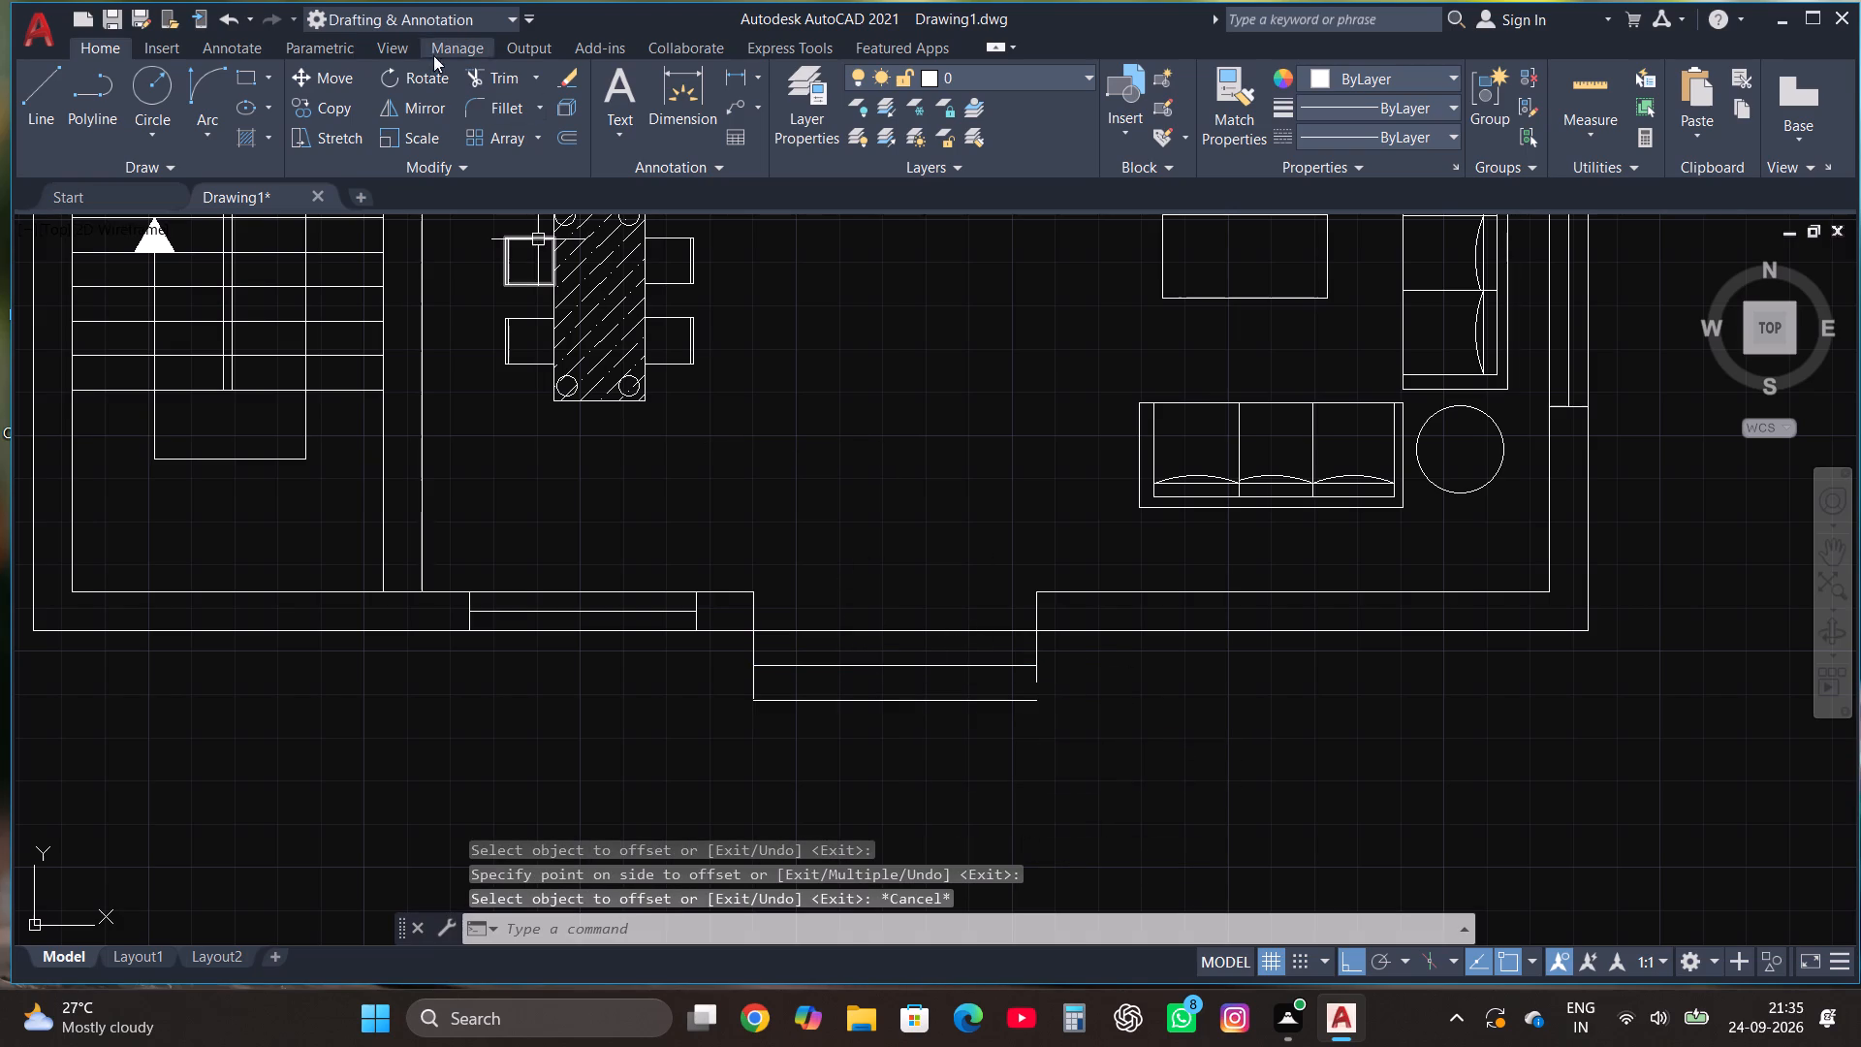
Fillet the outermost entrance step line with both vertical side lines so the two outer corners meet squarely.
{"action": "left_click", "coordinate": [512, 118]}
{"action": "scroll", "coordinate": [802, 715], "scroll_direction": "up", "scroll_amount": 2}
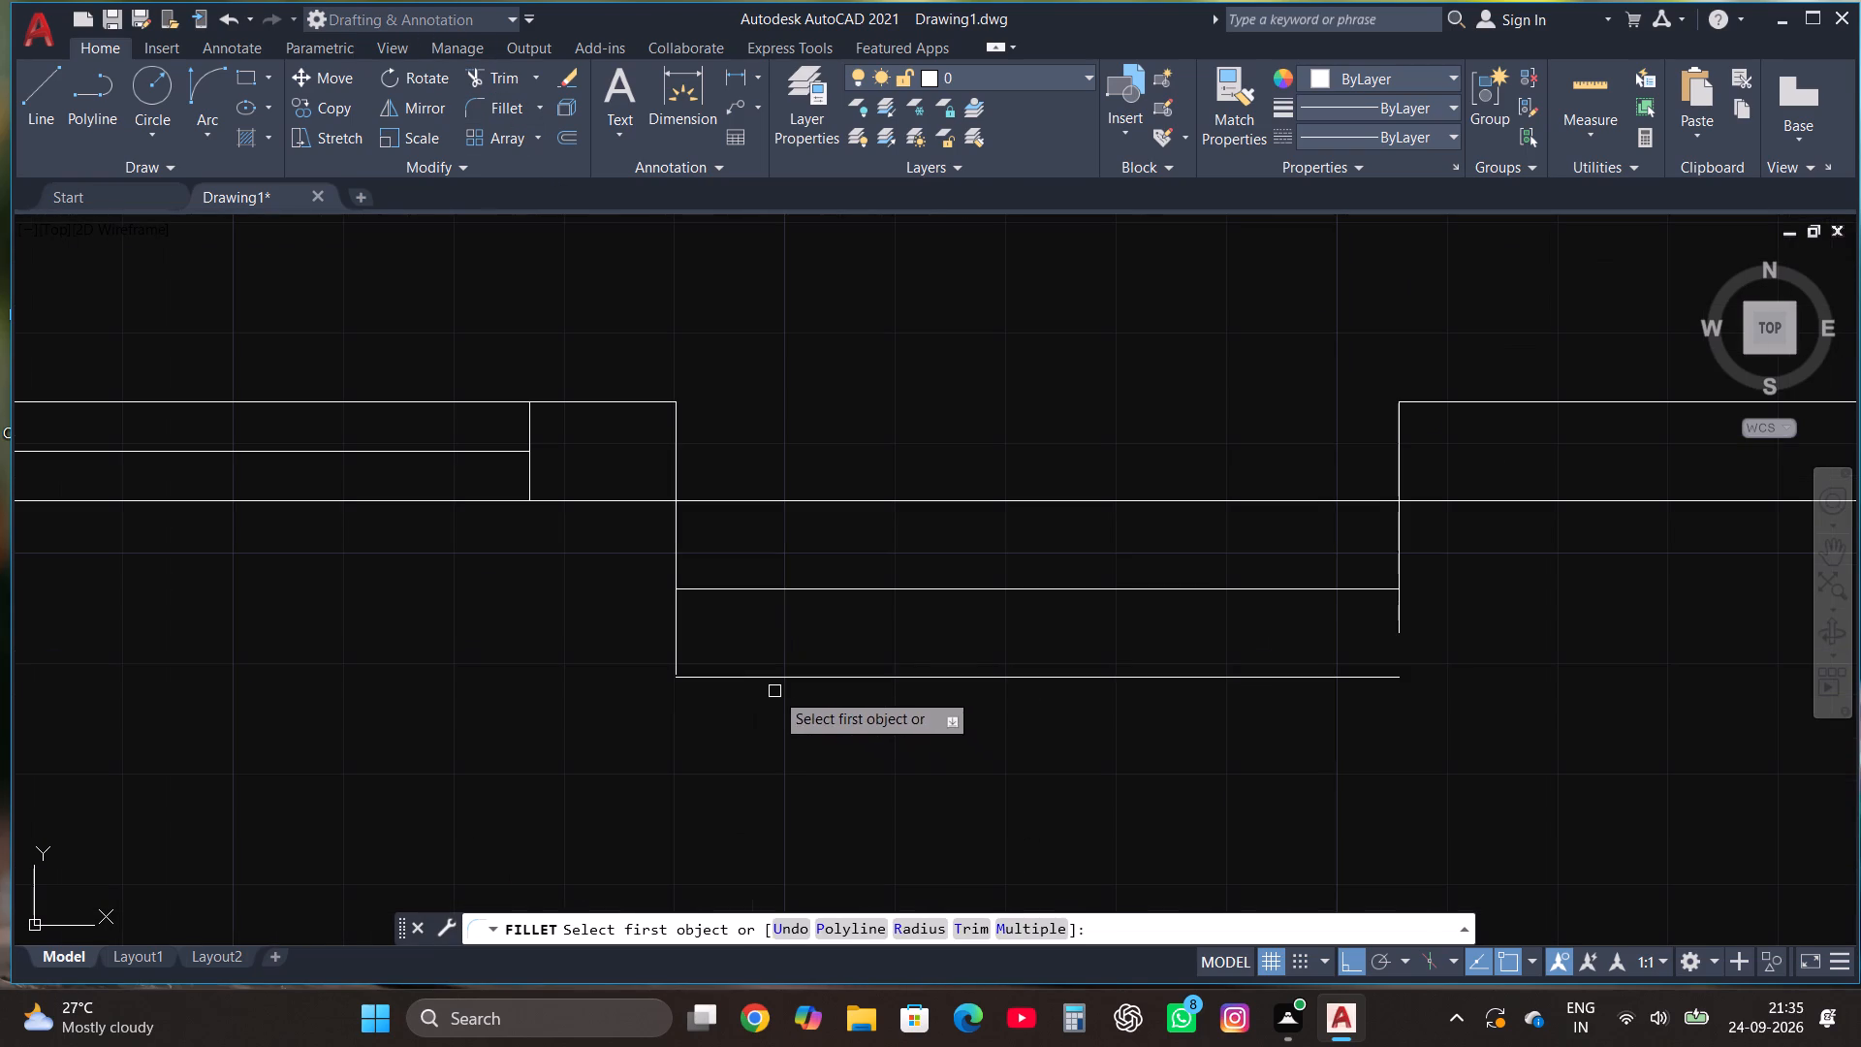
{"action": "left_click", "coordinate": [770, 683]}
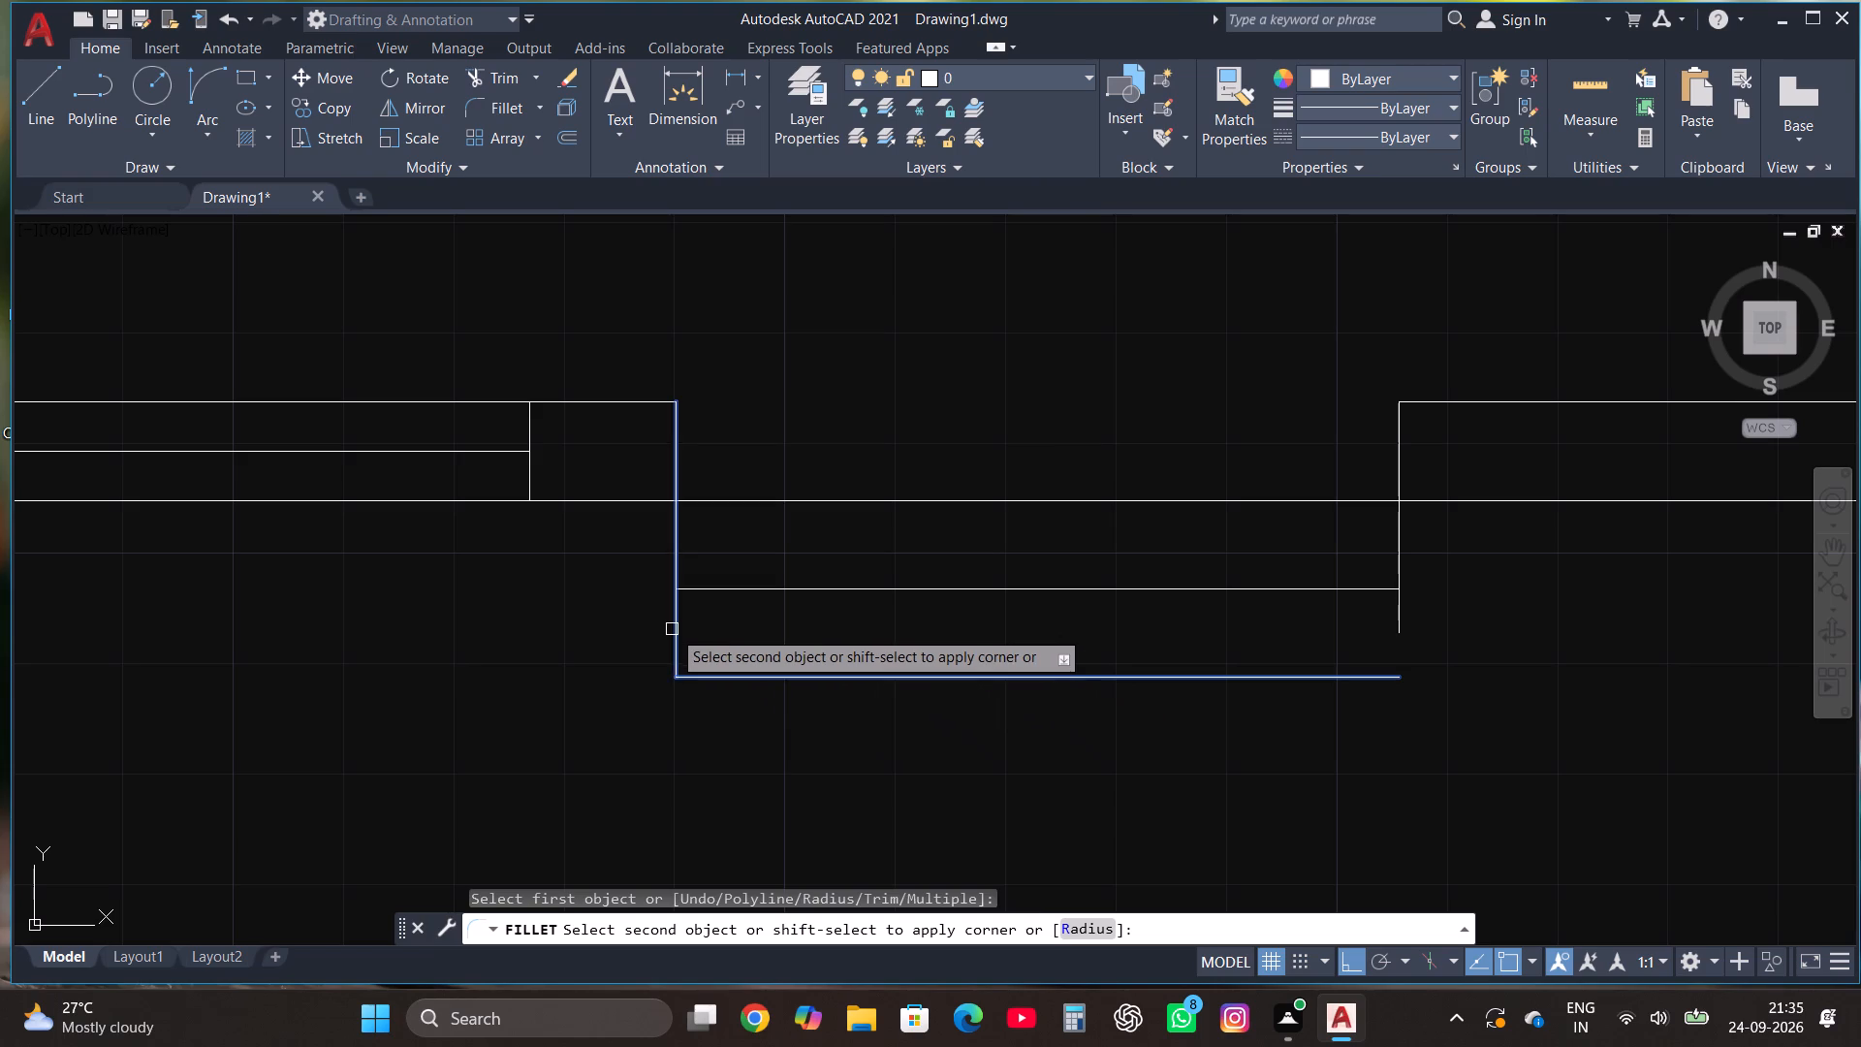
{"action": "left_click", "coordinate": [674, 629]}
{"action": "left_click", "coordinate": [489, 103]}
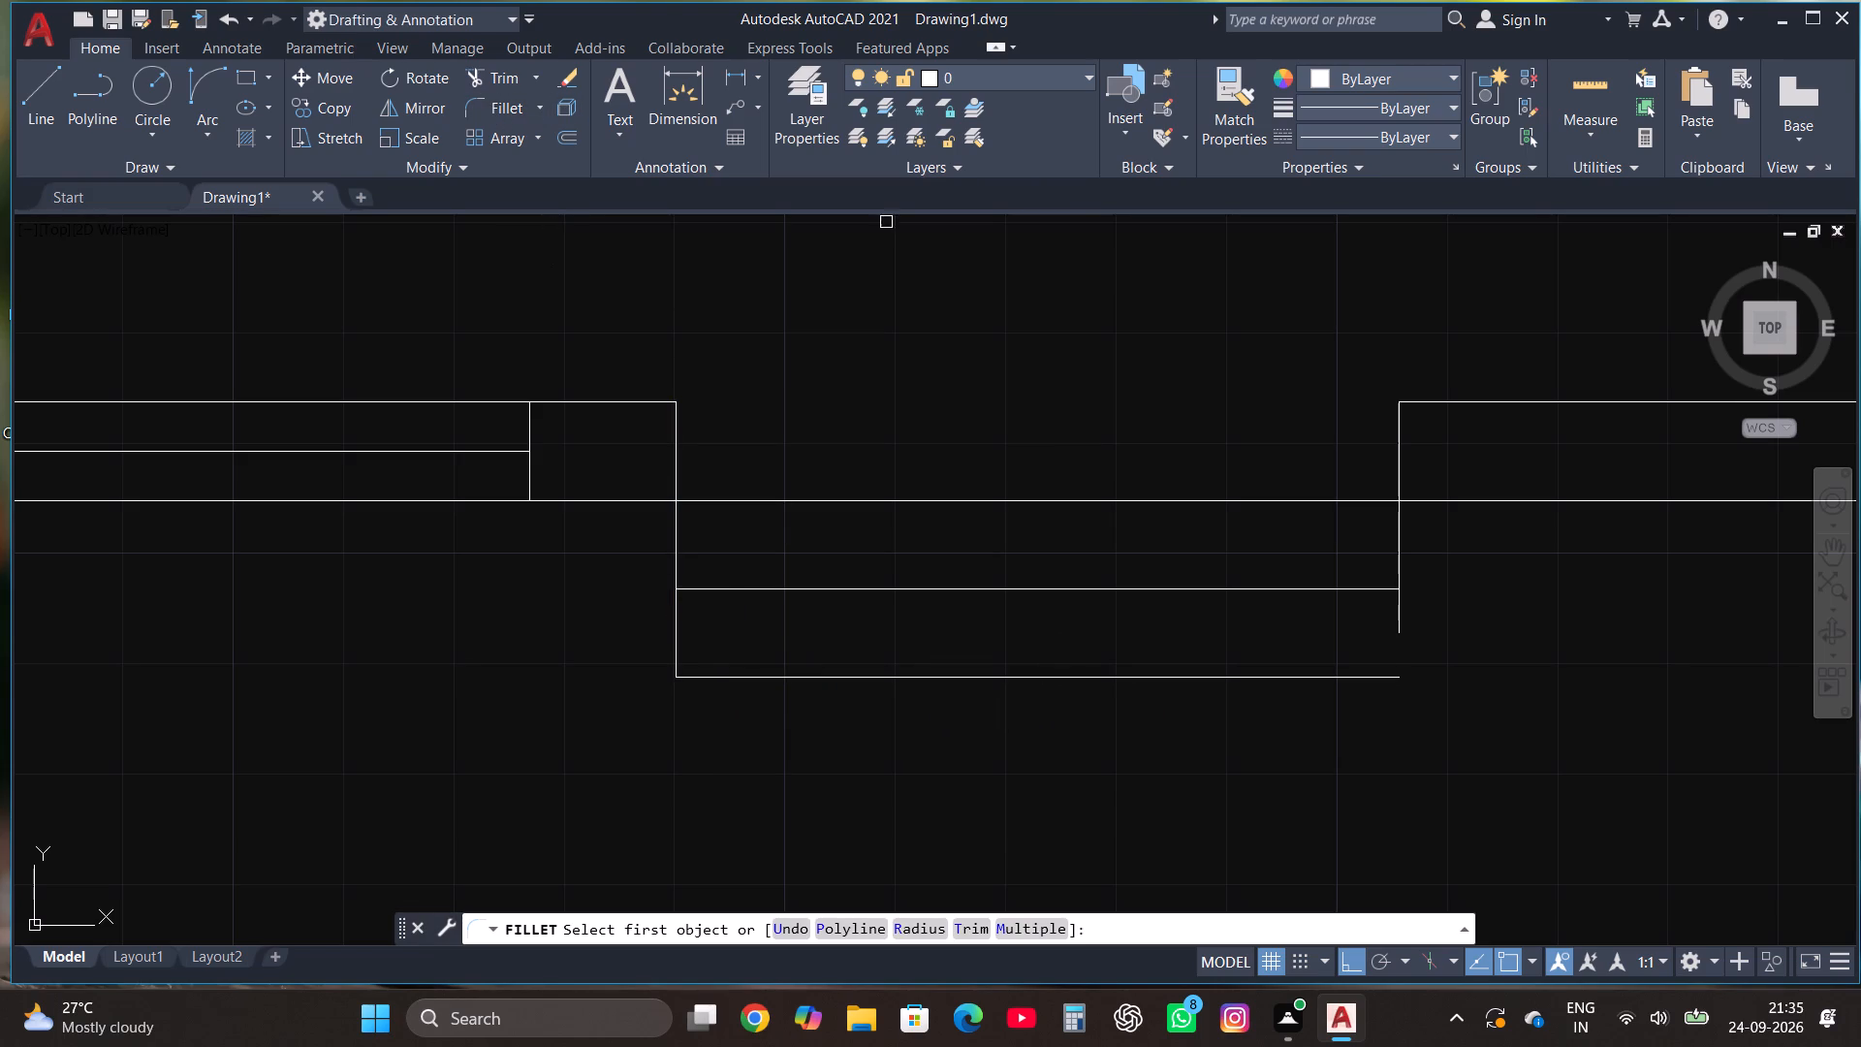
{"action": "left_click", "coordinate": [1390, 544]}
{"action": "left_click", "coordinate": [1399, 550]}
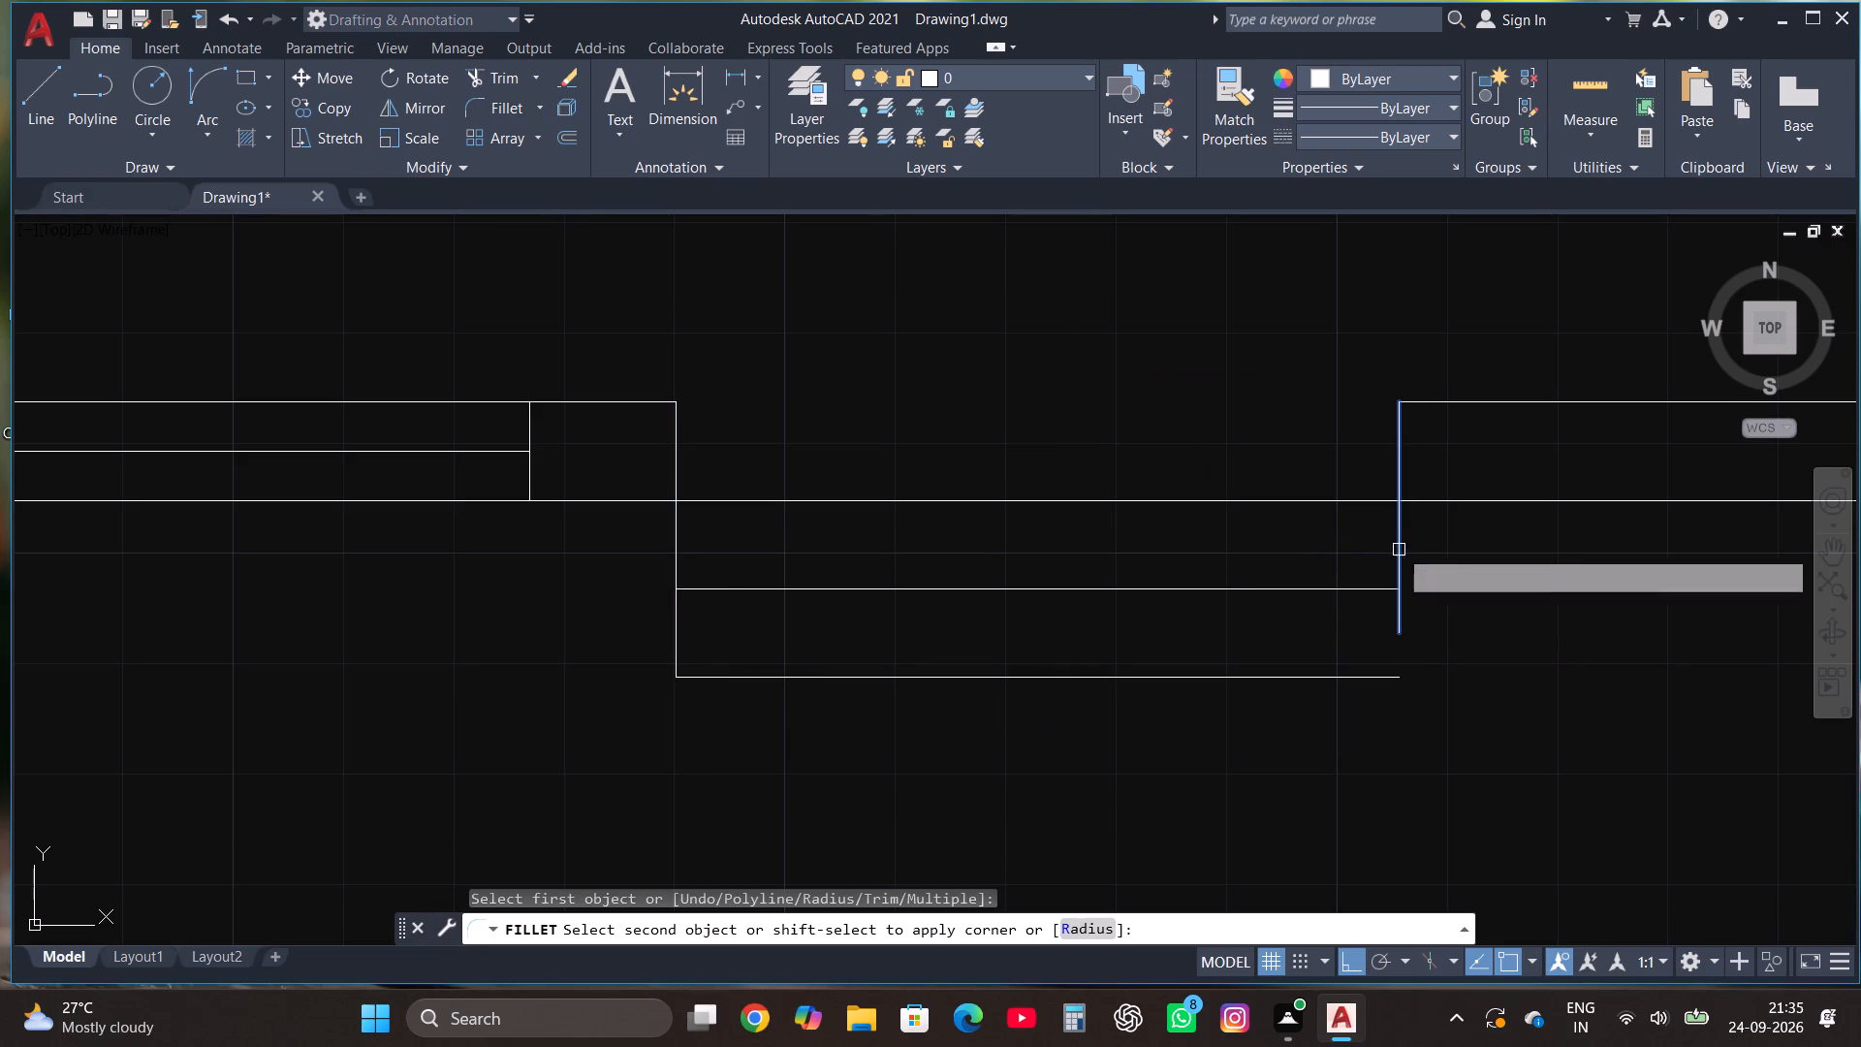
{"action": "left_click", "coordinate": [1346, 682]}
{"action": "key", "text": "Escape"}
{"action": "scroll", "coordinate": [1153, 710], "scroll_direction": "down", "scroll_amount": 2}
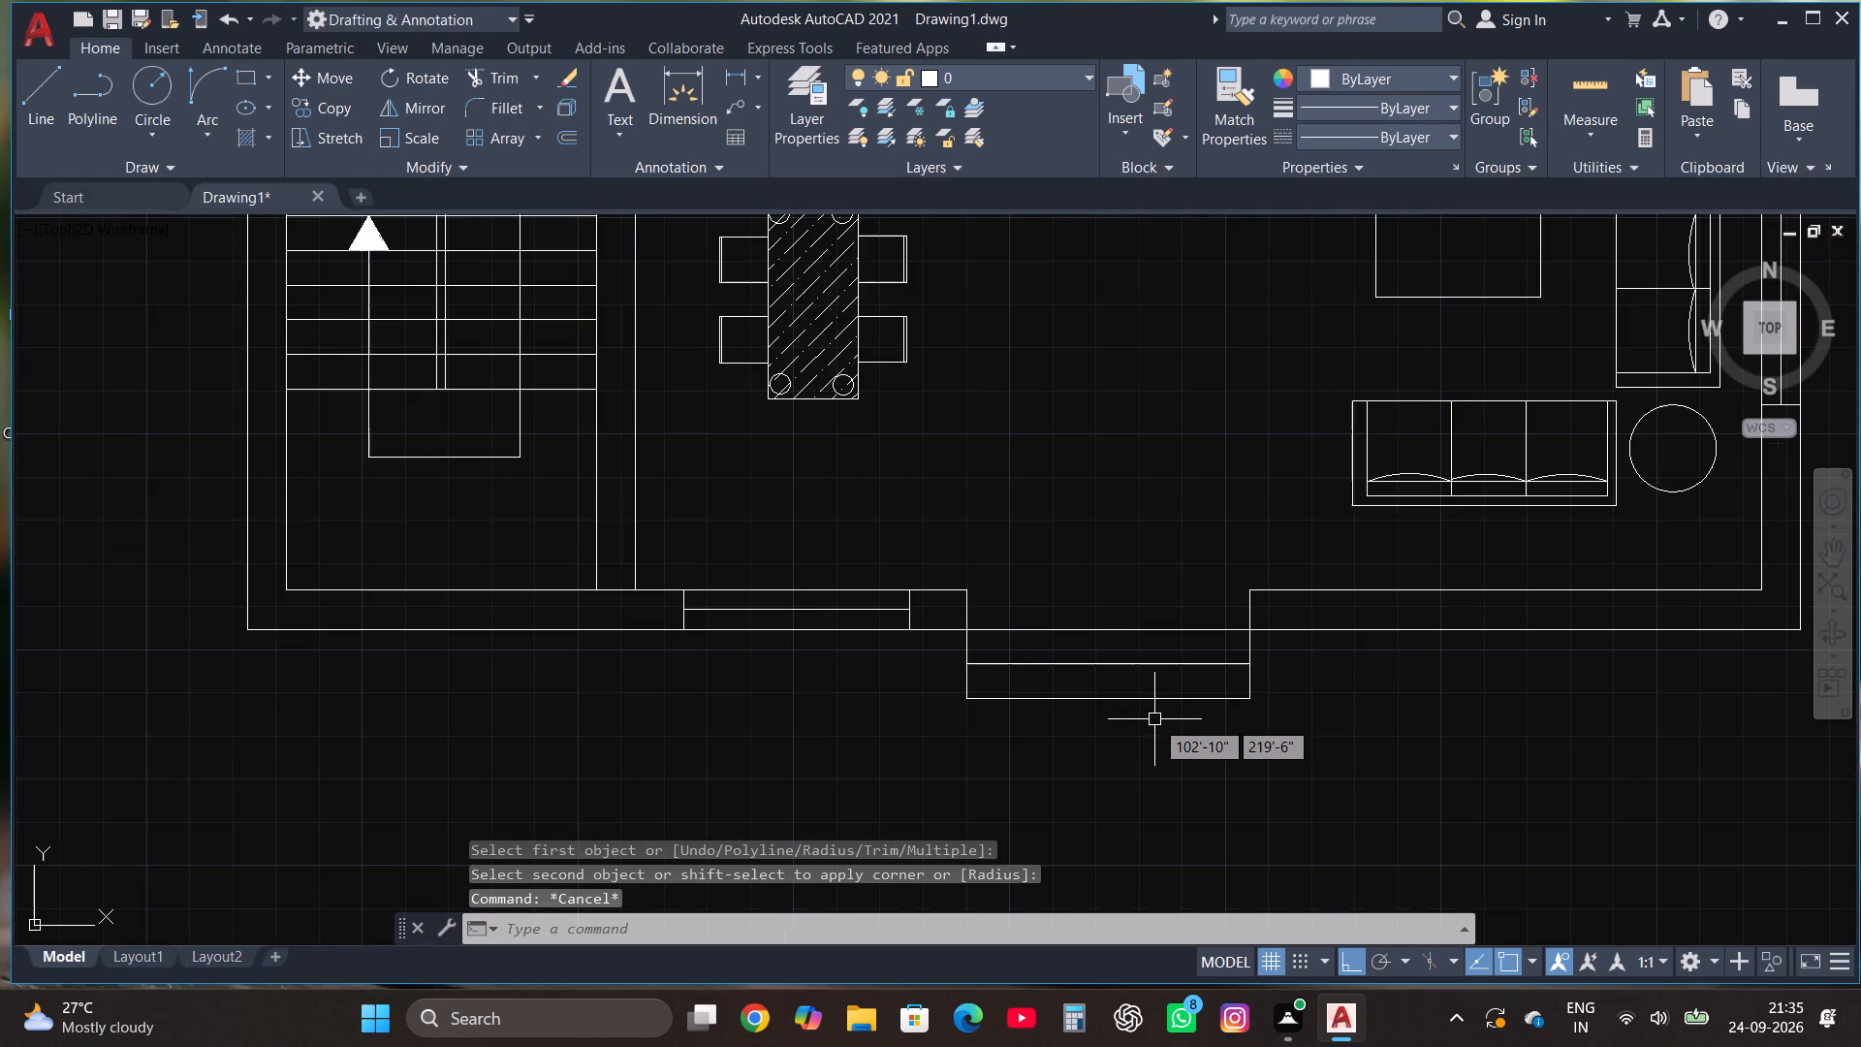
Place a multiline text box in the northwest bedroom, southeast of the bed's side table.
{"action": "scroll", "coordinate": [1013, 688], "scroll_direction": "down", "scroll_amount": 1}
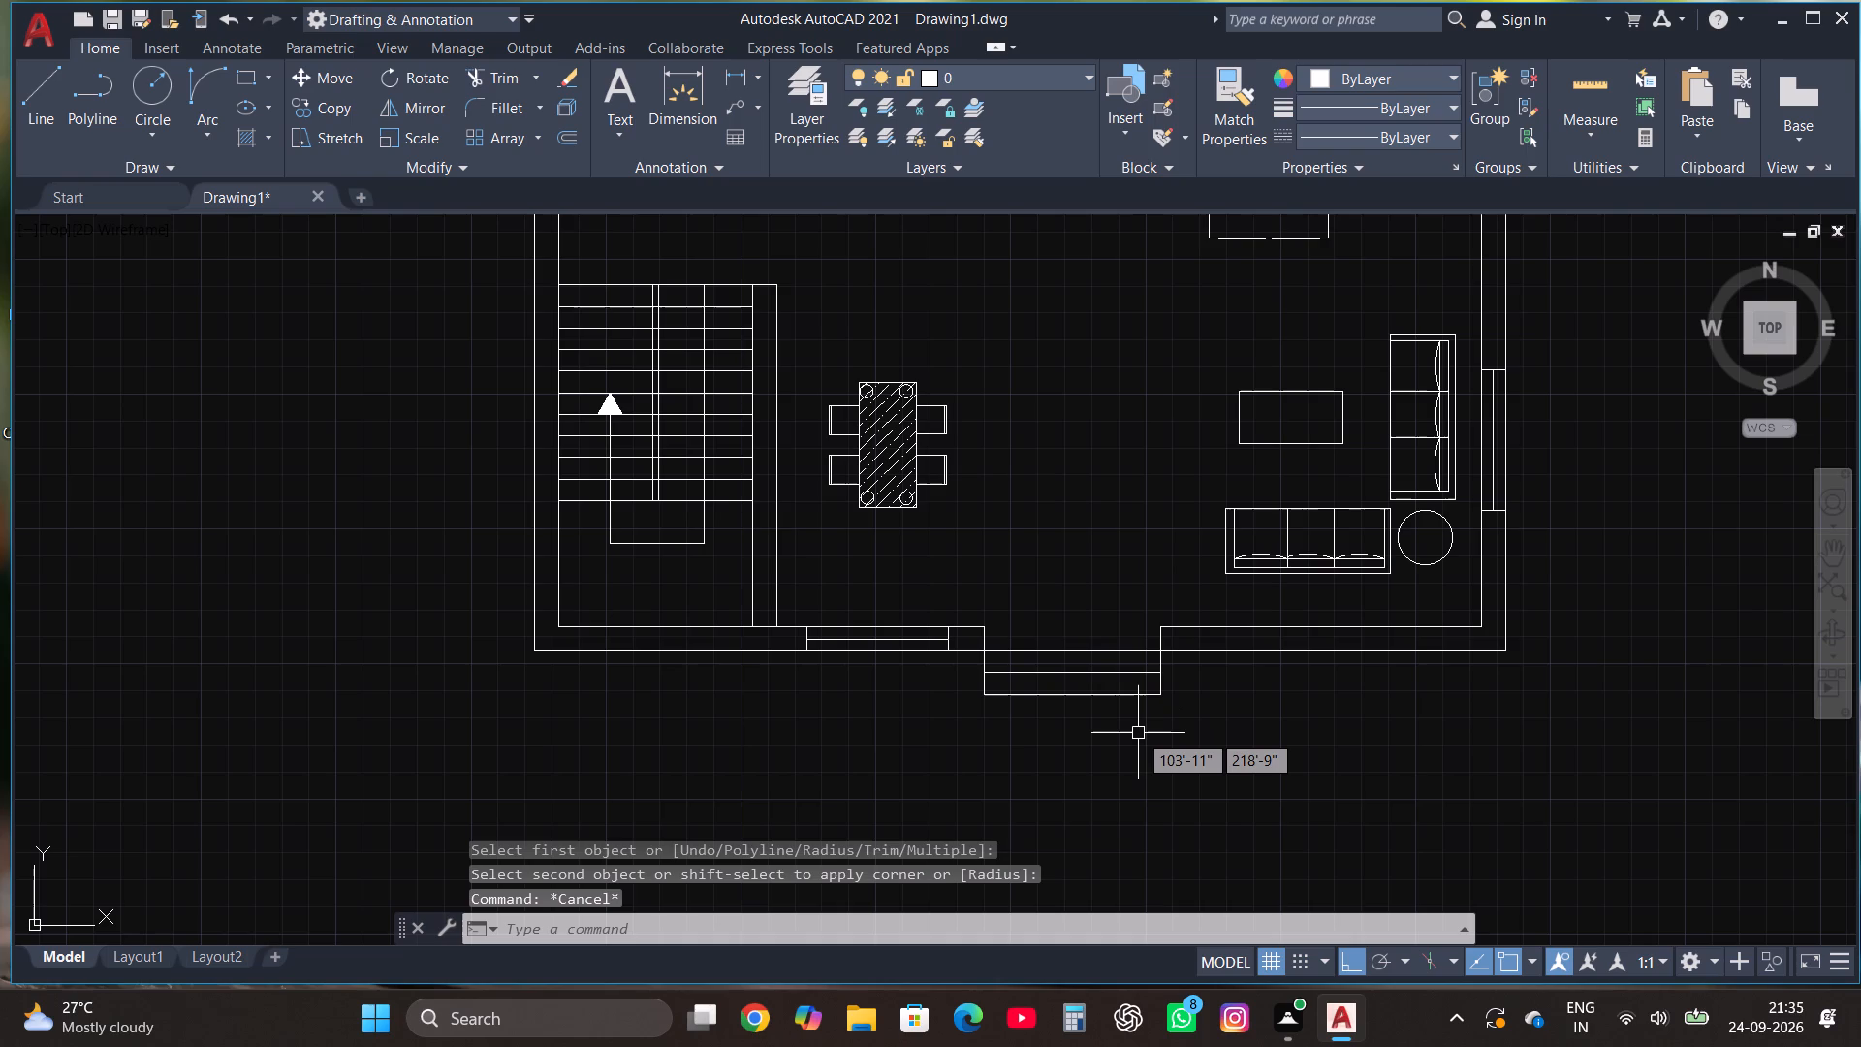
{"action": "scroll", "coordinate": [1142, 739], "scroll_direction": "down", "scroll_amount": 1}
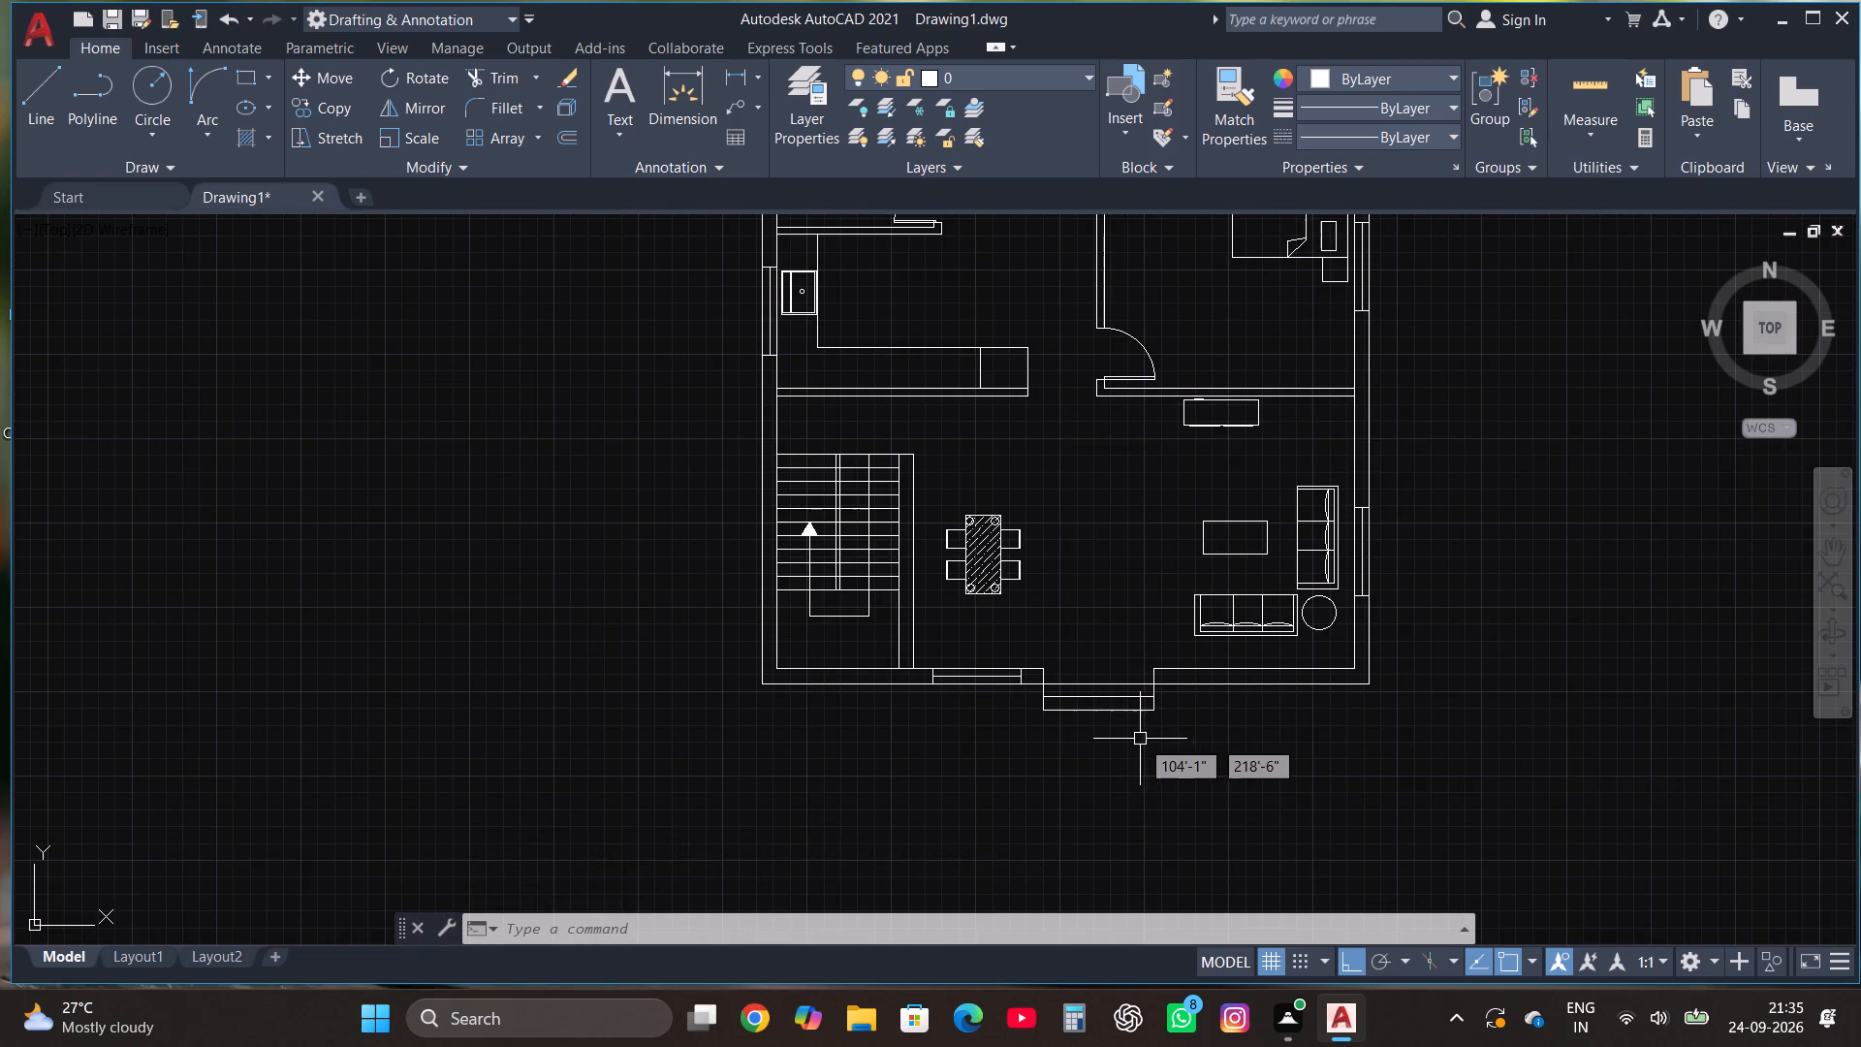
{"action": "scroll", "coordinate": [1028, 860], "scroll_direction": "down", "scroll_amount": 4}
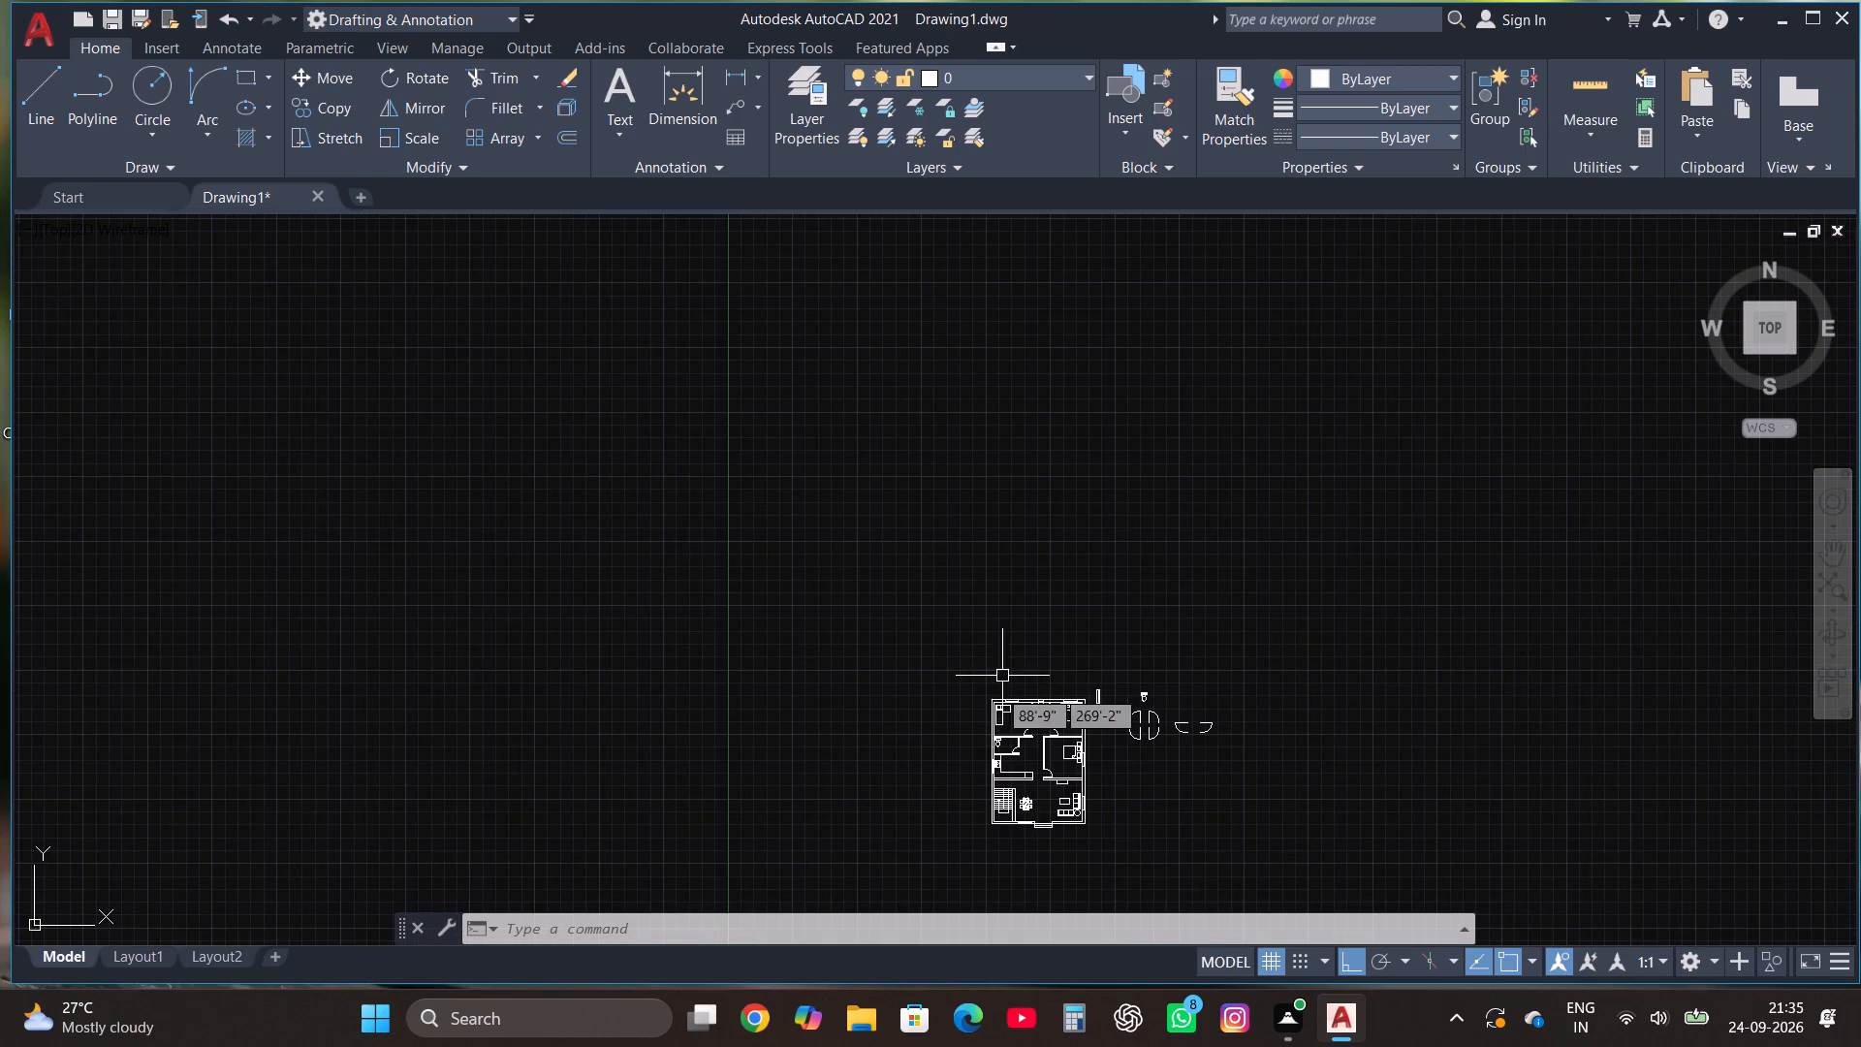
{"action": "scroll", "coordinate": [1004, 738], "scroll_direction": "up", "scroll_amount": 4}
{"action": "scroll", "coordinate": [1181, 731], "scroll_direction": "up", "scroll_amount": 2}
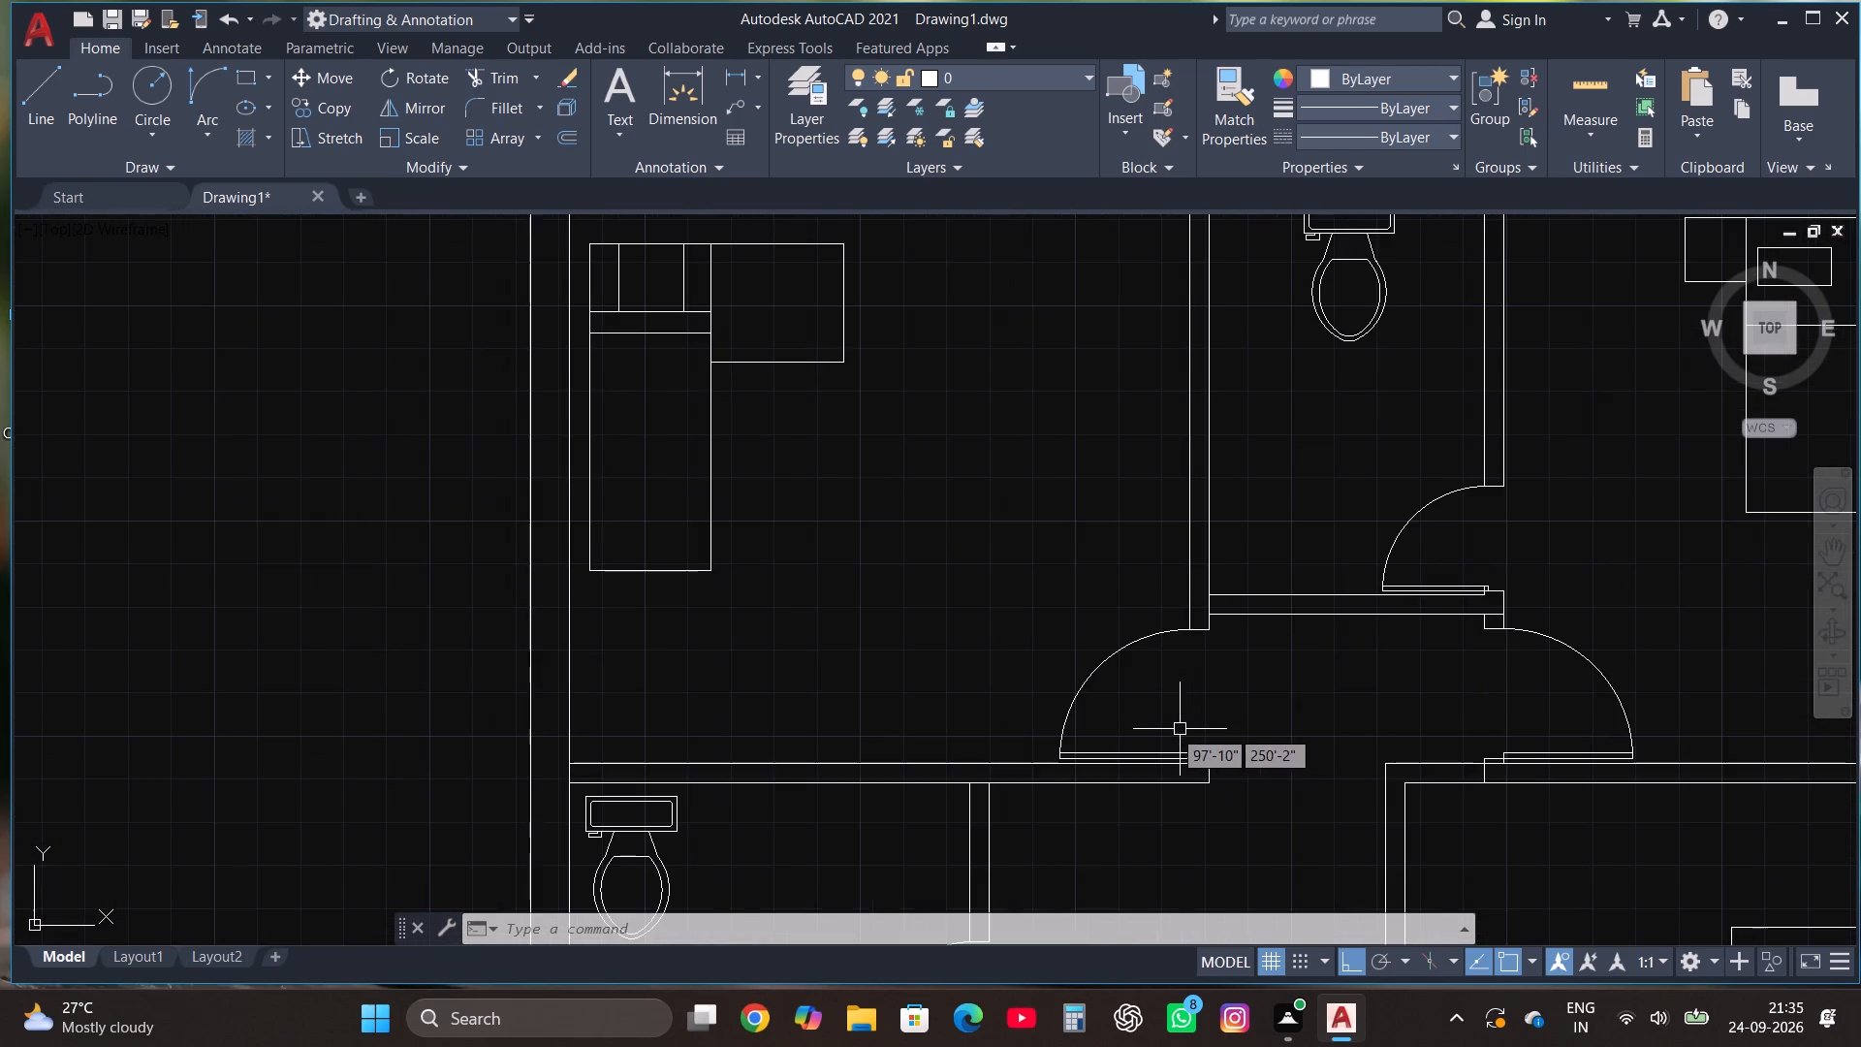
{"action": "left_click", "coordinate": [614, 88]}
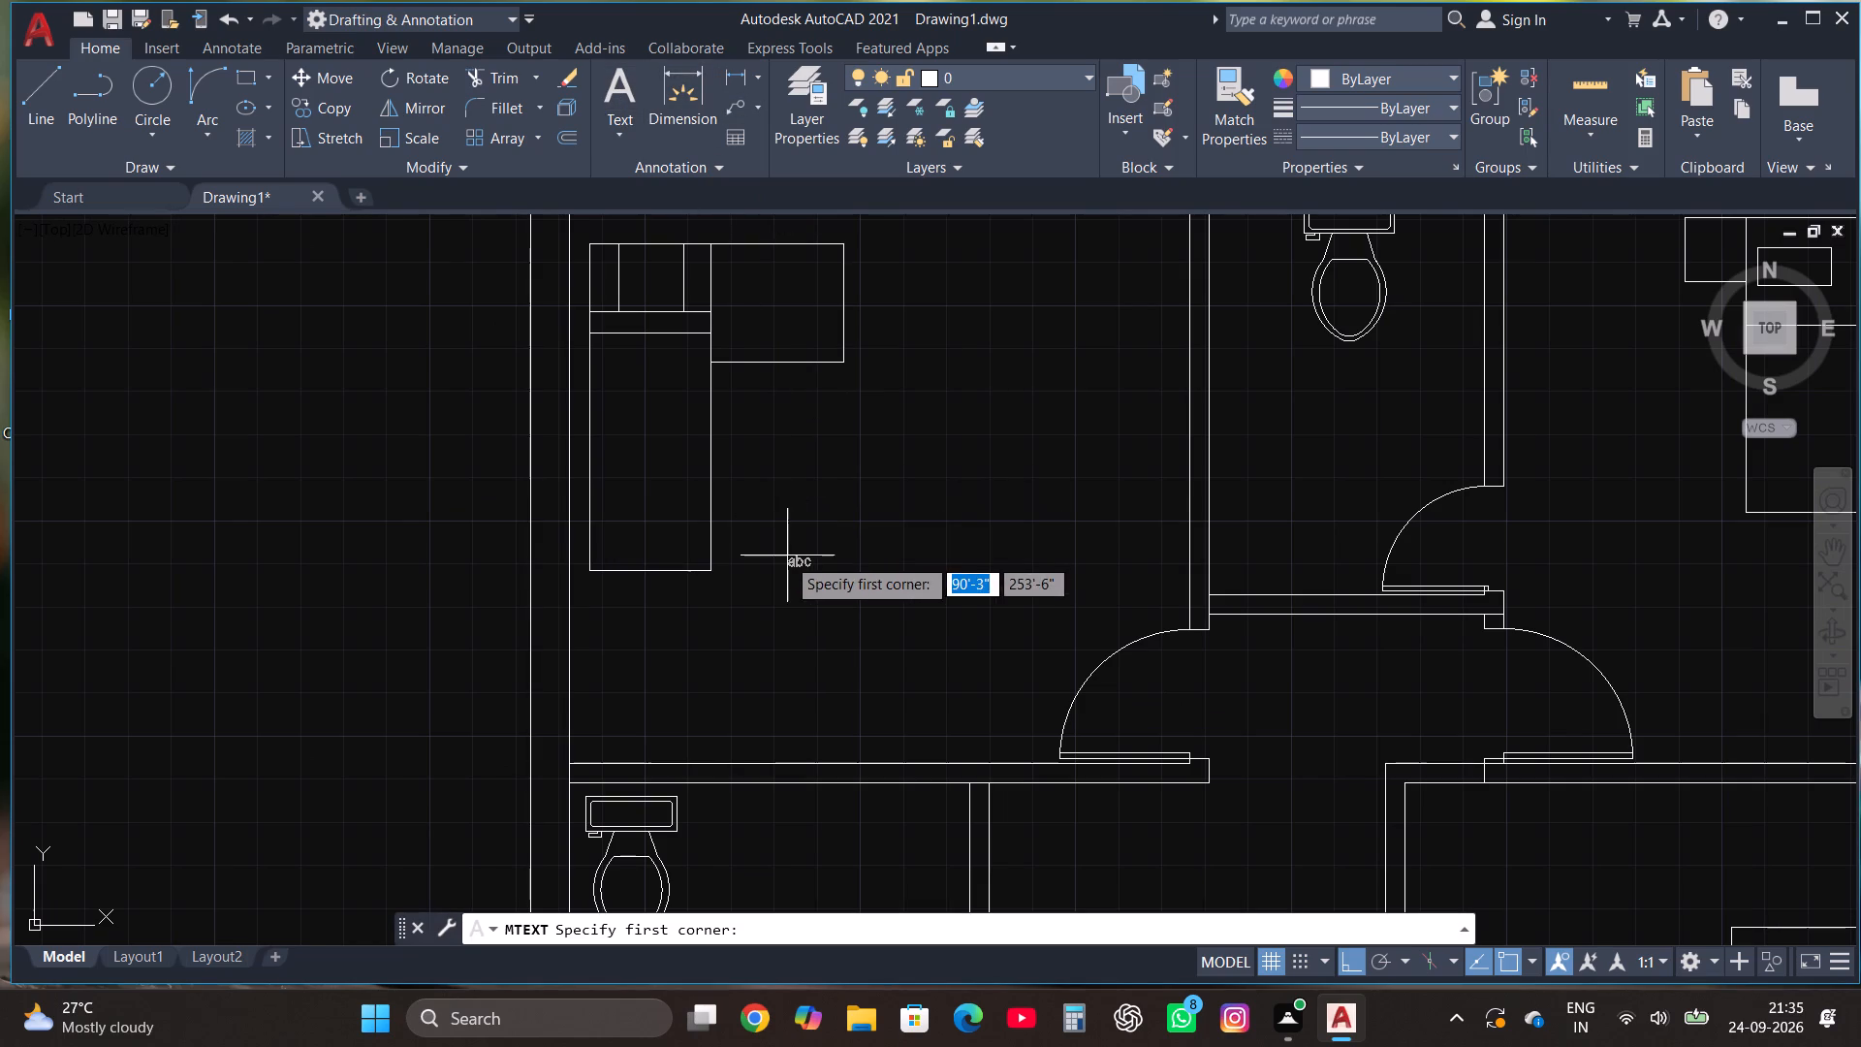
{"action": "left_click", "coordinate": [786, 568]}
{"action": "left_click", "coordinate": [1016, 418]}
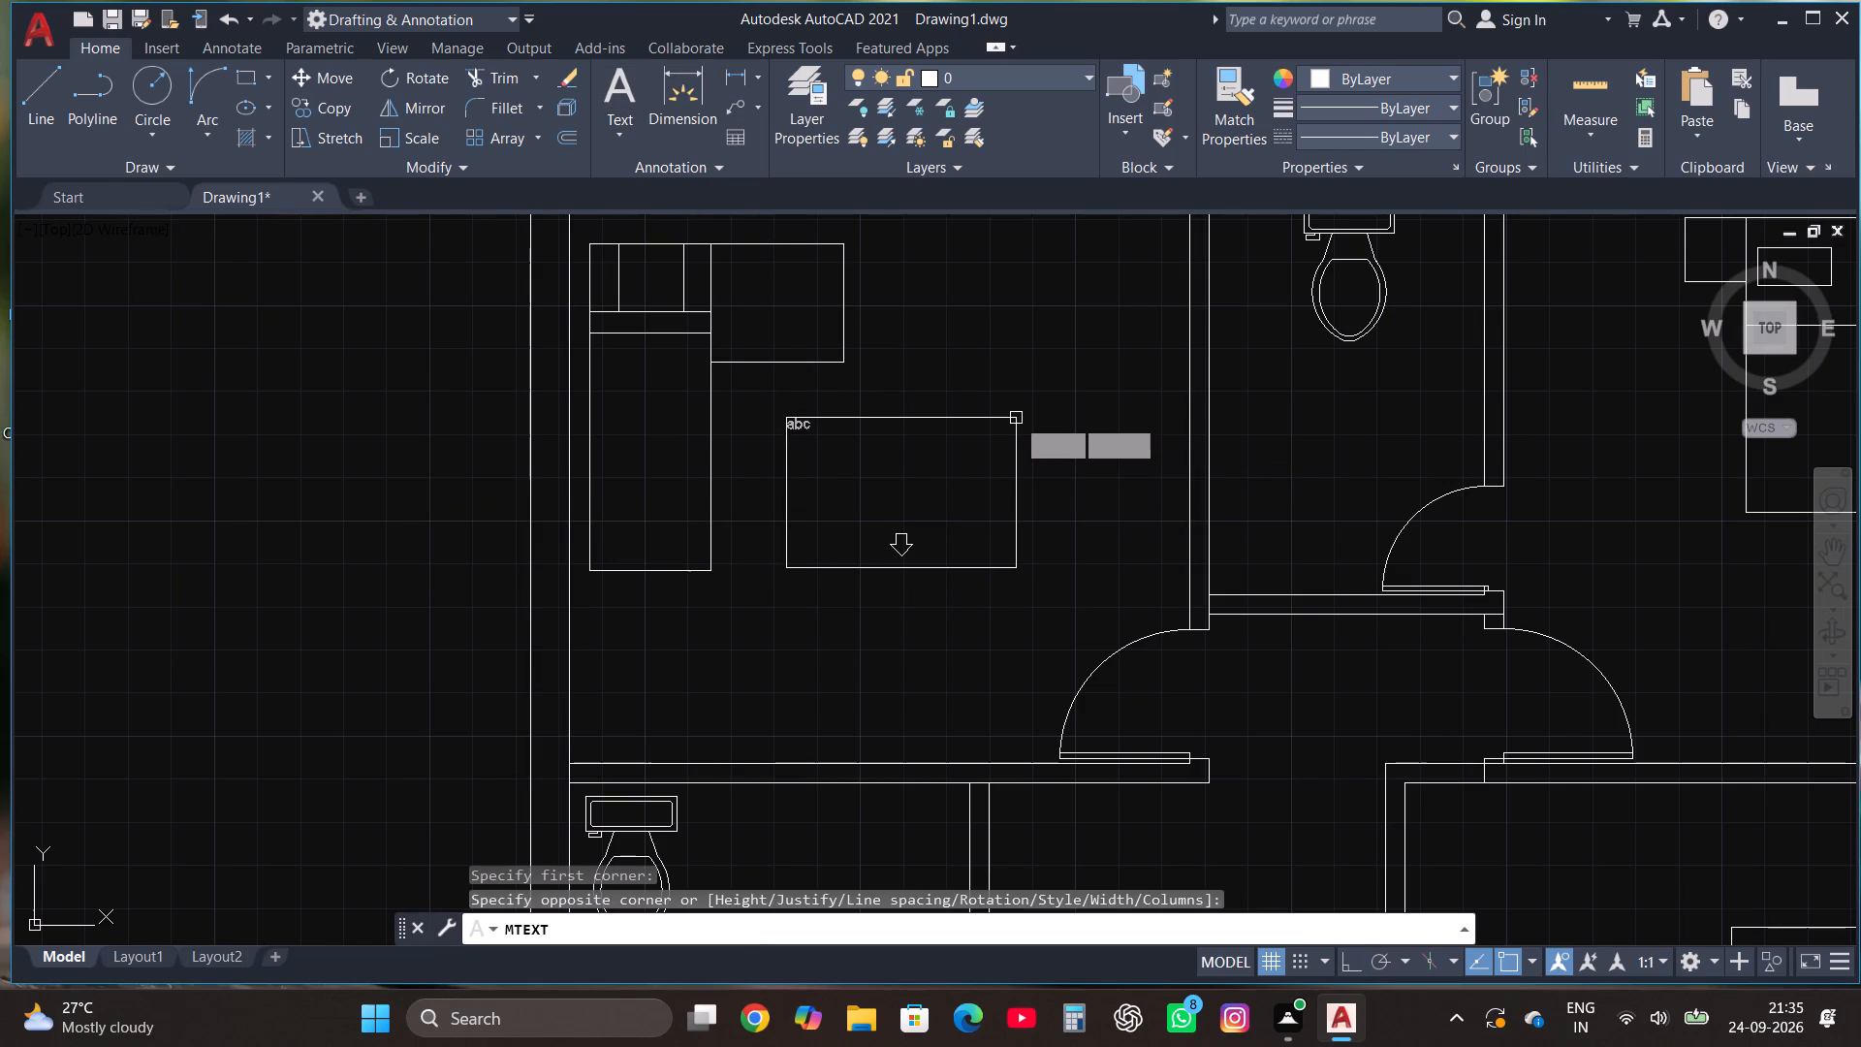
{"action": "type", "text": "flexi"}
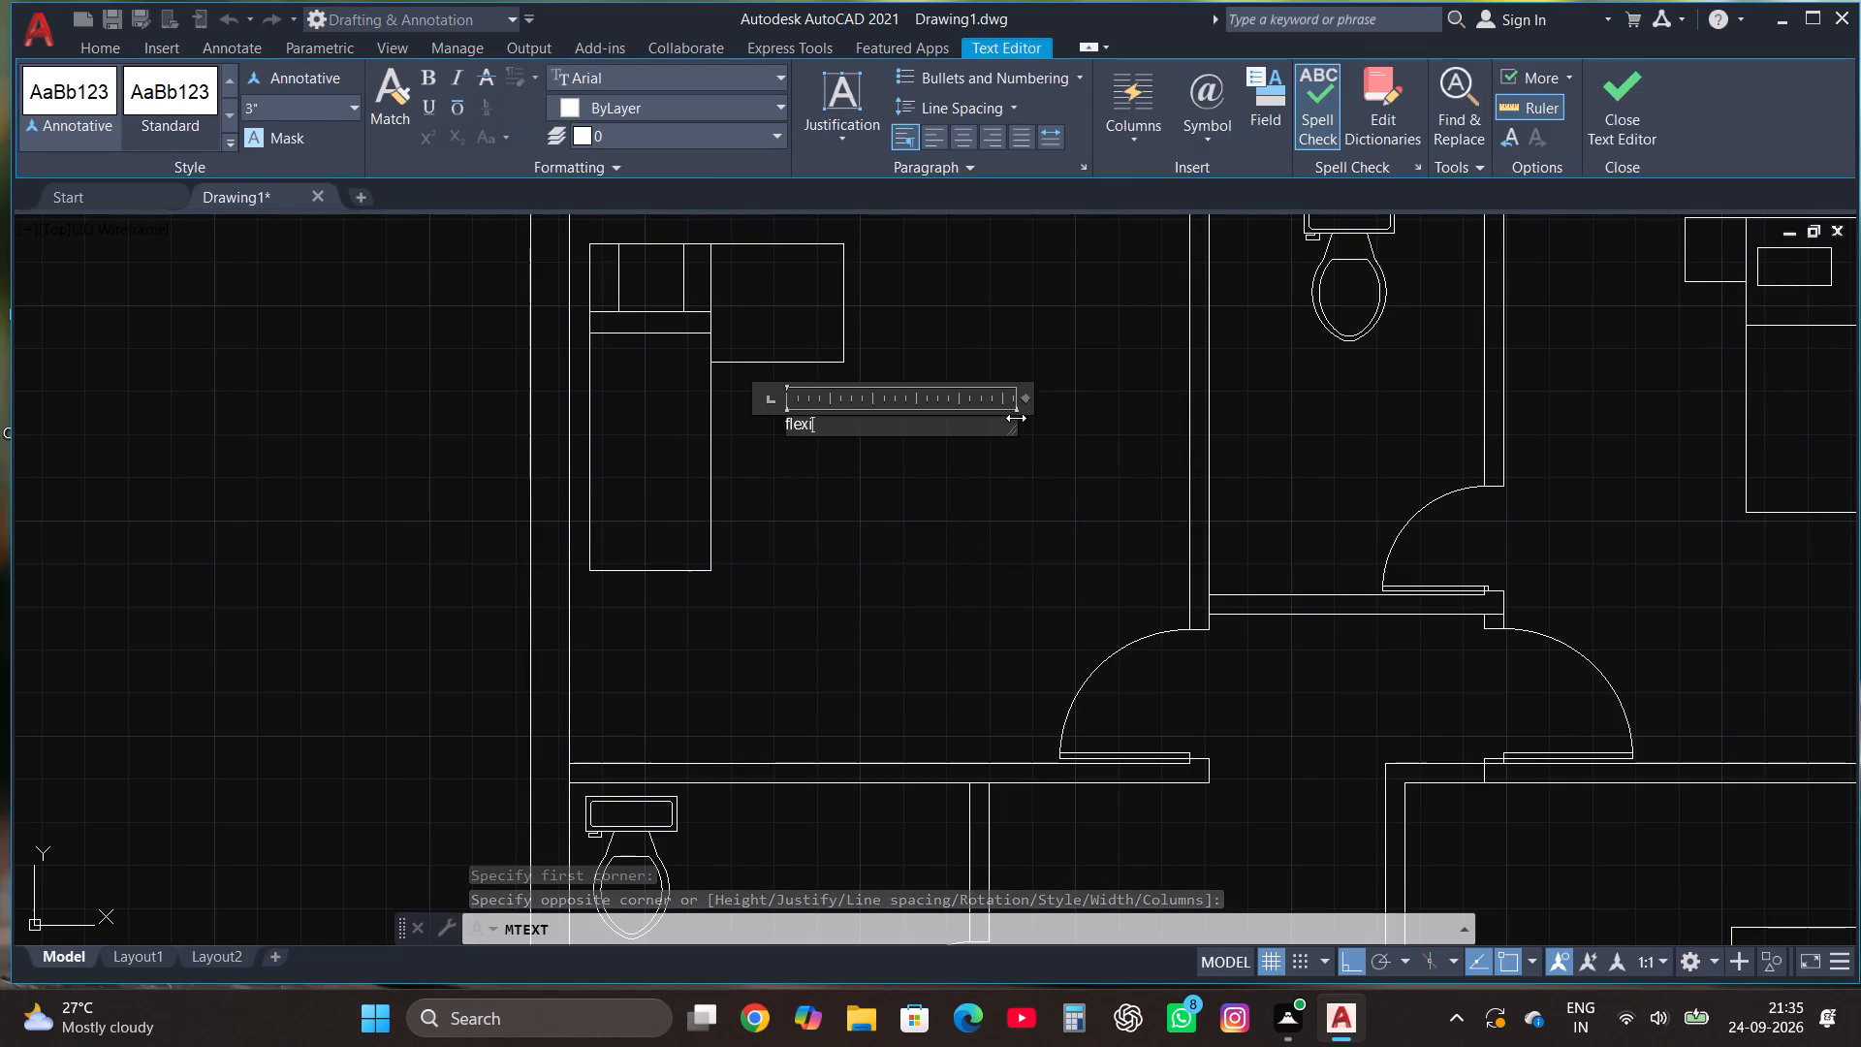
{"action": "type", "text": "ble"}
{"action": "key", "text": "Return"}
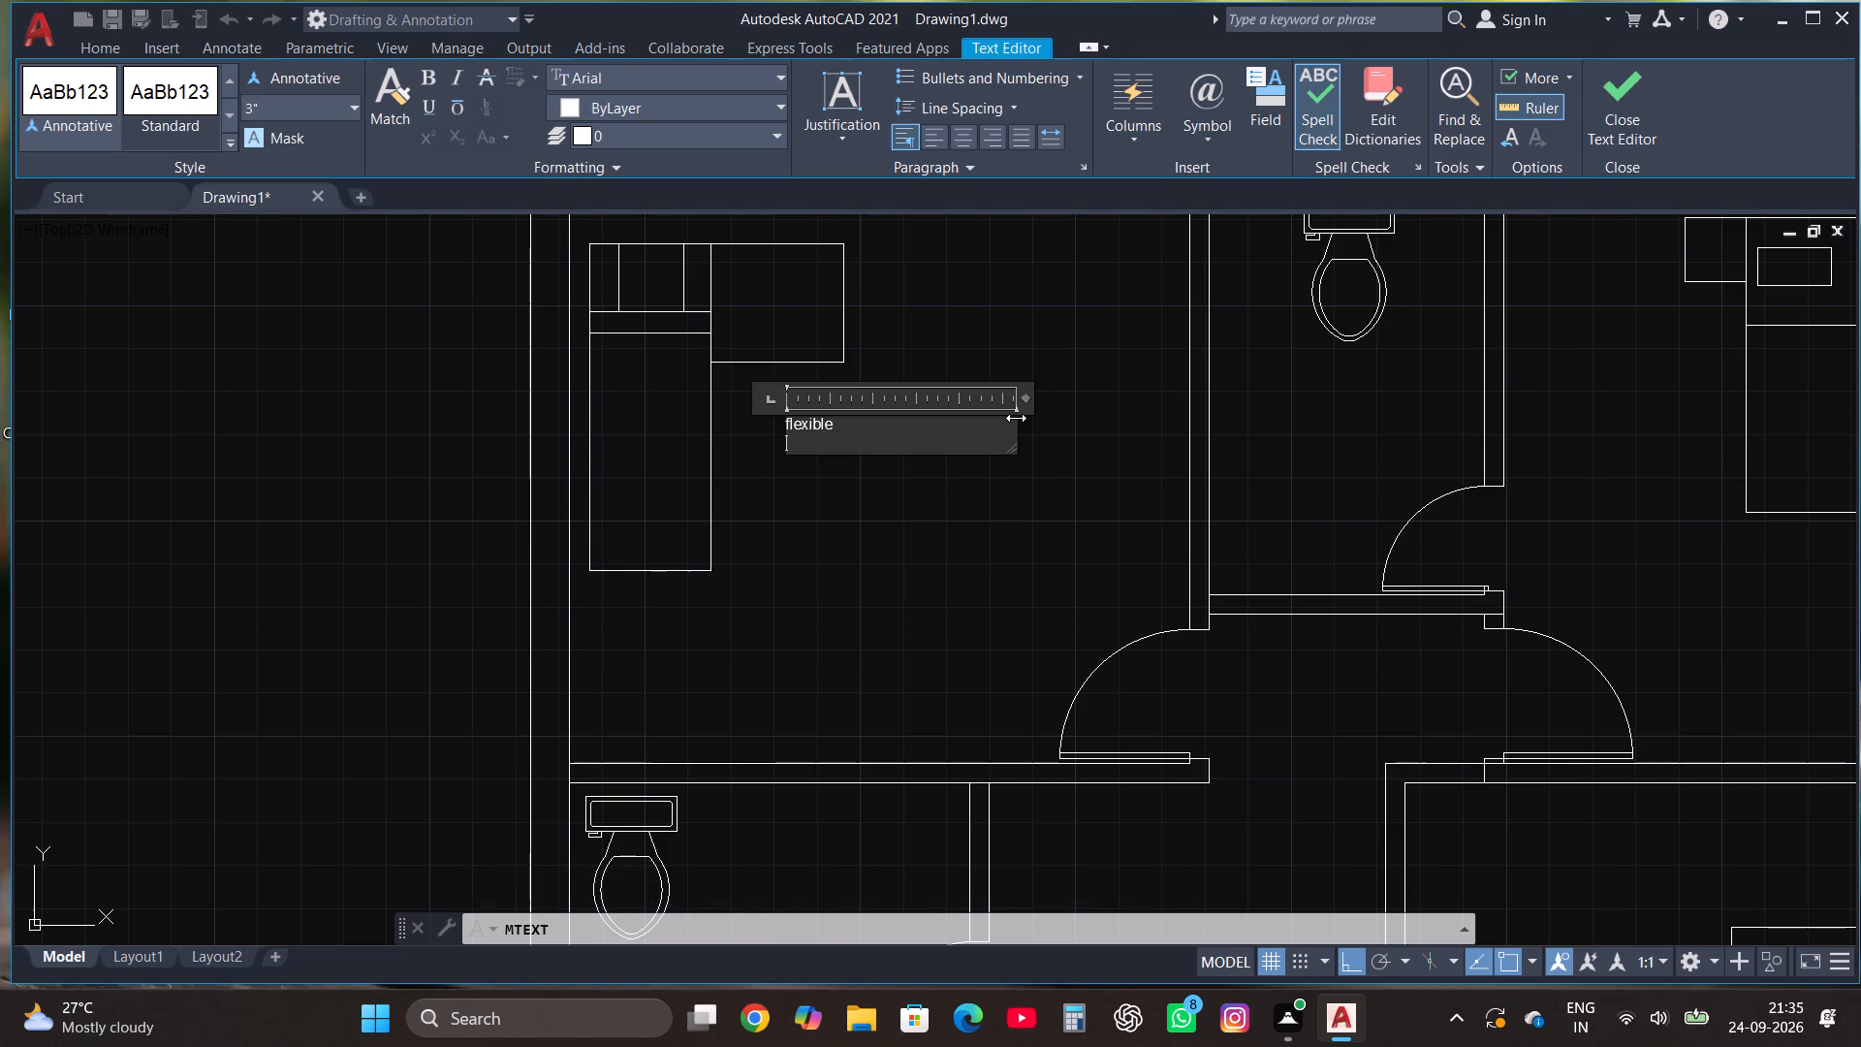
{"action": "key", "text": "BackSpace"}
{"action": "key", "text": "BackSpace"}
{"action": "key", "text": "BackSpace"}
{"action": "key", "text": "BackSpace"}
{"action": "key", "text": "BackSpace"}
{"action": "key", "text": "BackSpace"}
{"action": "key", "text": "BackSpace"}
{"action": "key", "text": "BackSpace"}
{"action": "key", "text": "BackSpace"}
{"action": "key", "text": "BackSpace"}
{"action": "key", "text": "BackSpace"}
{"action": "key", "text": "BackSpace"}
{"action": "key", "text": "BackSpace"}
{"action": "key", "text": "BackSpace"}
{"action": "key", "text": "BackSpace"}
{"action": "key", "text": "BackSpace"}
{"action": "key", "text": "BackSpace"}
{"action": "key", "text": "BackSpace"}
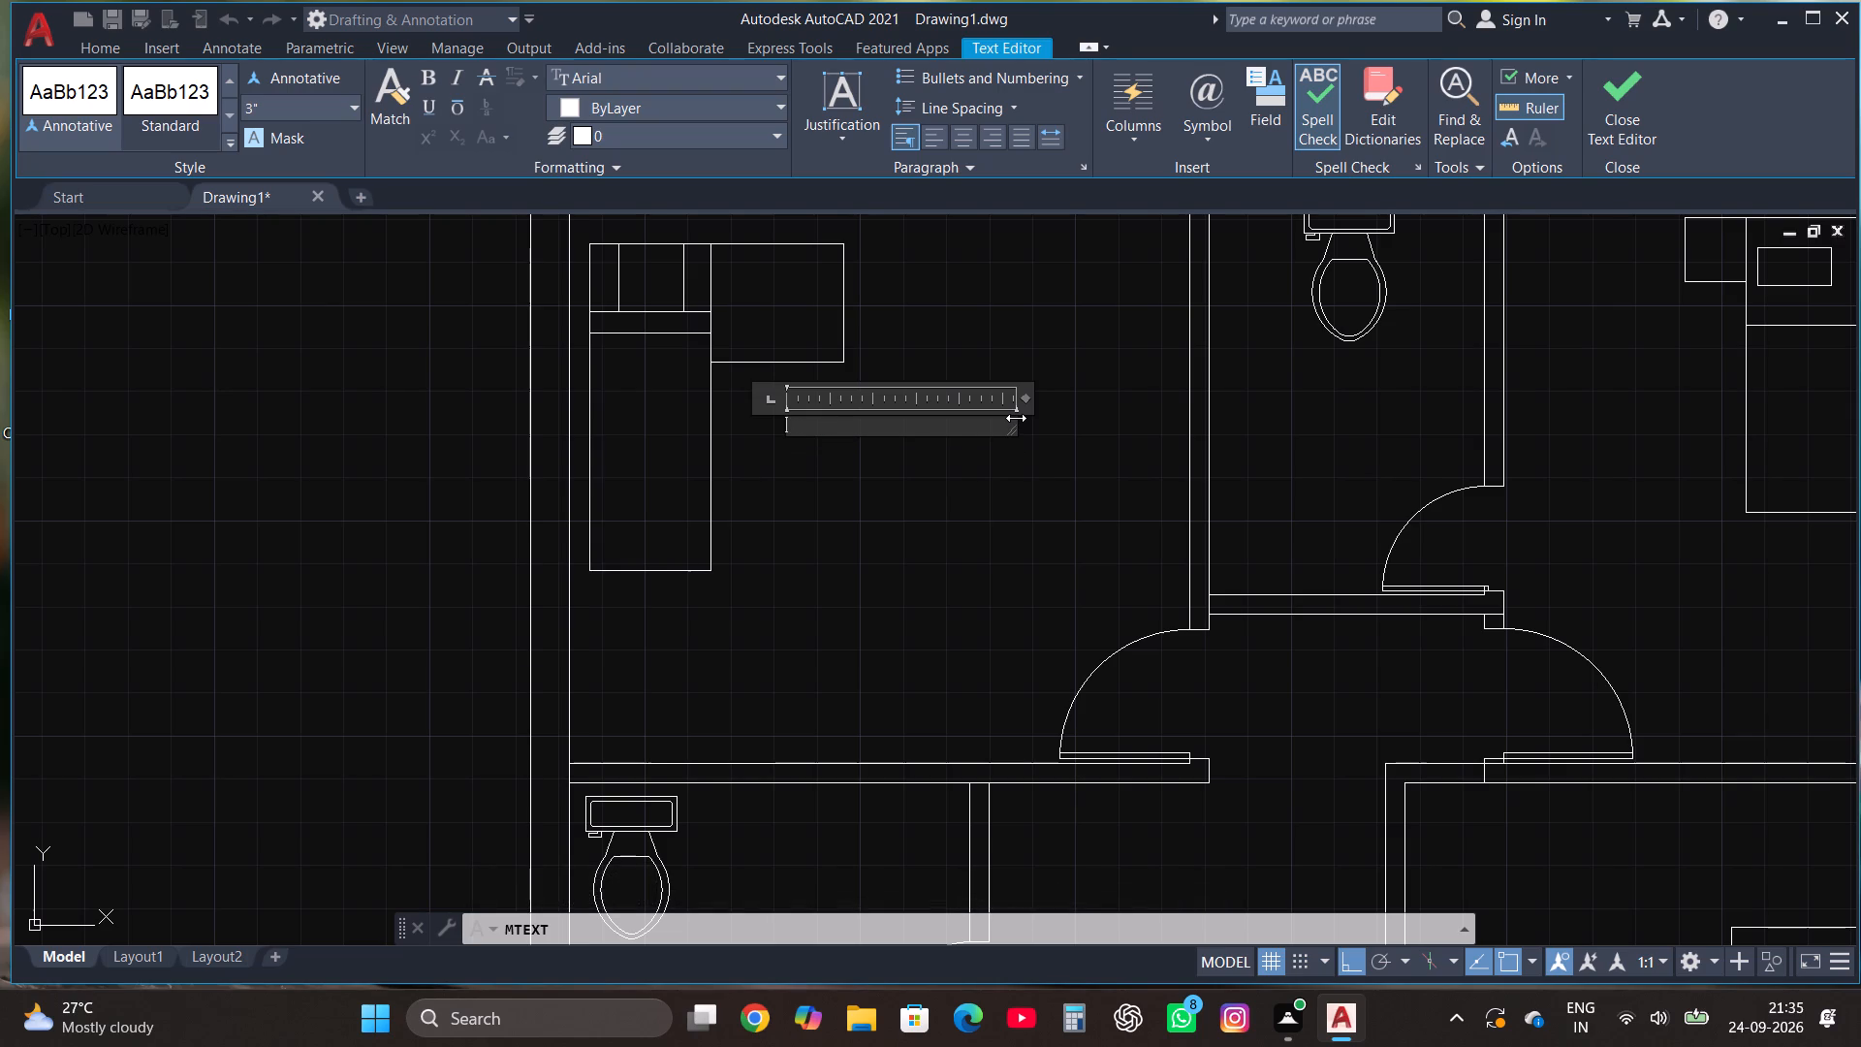
Enter the room label FLEXIBLE ROOM with 12'*11' on the second line, and finish the text.
{"action": "type", "text": "FLE"}
{"action": "key", "text": "x"}
{"action": "type", "text": "IBLE"}
{"action": "key", "text": "space"}
{"action": "type", "text": "R"}
{"action": "type", "text": "OOM"}
{"action": "key", "text": "Return"}
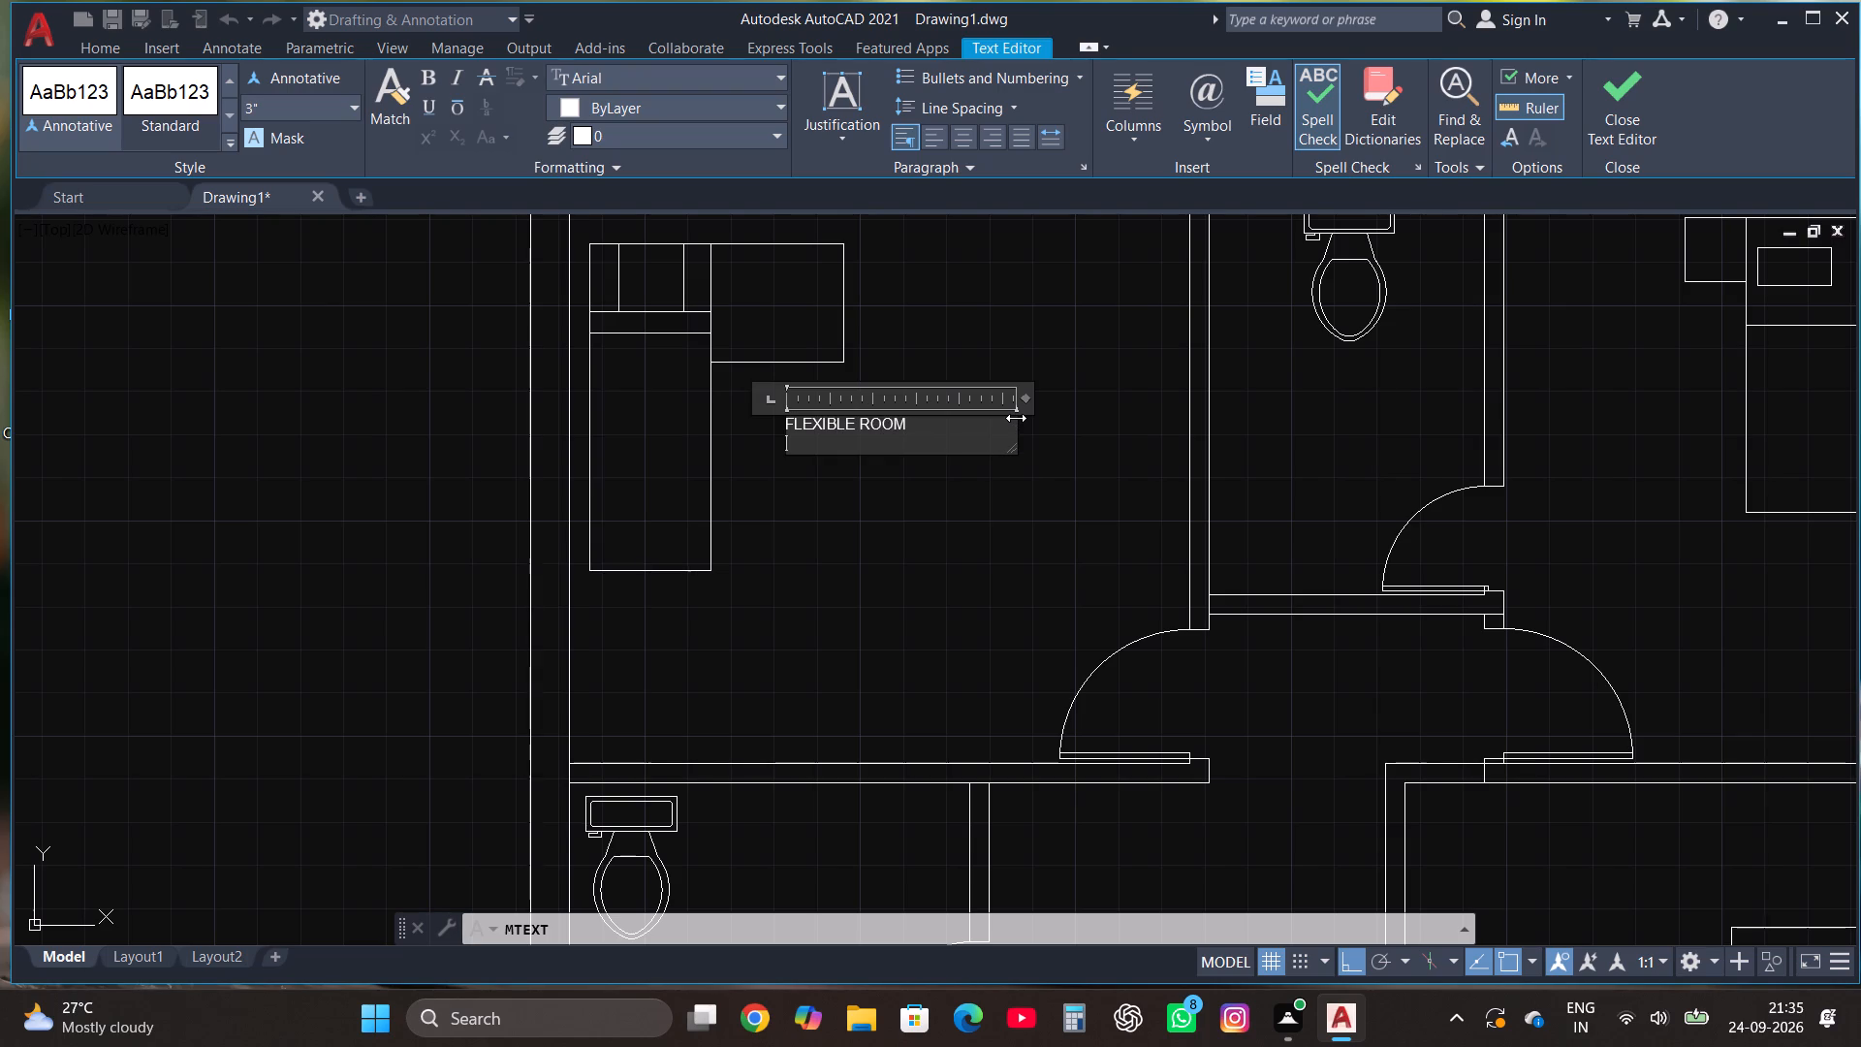
{"action": "type", "text": "12'*11'"}
{"action": "left_click", "coordinate": [1600, 114]}
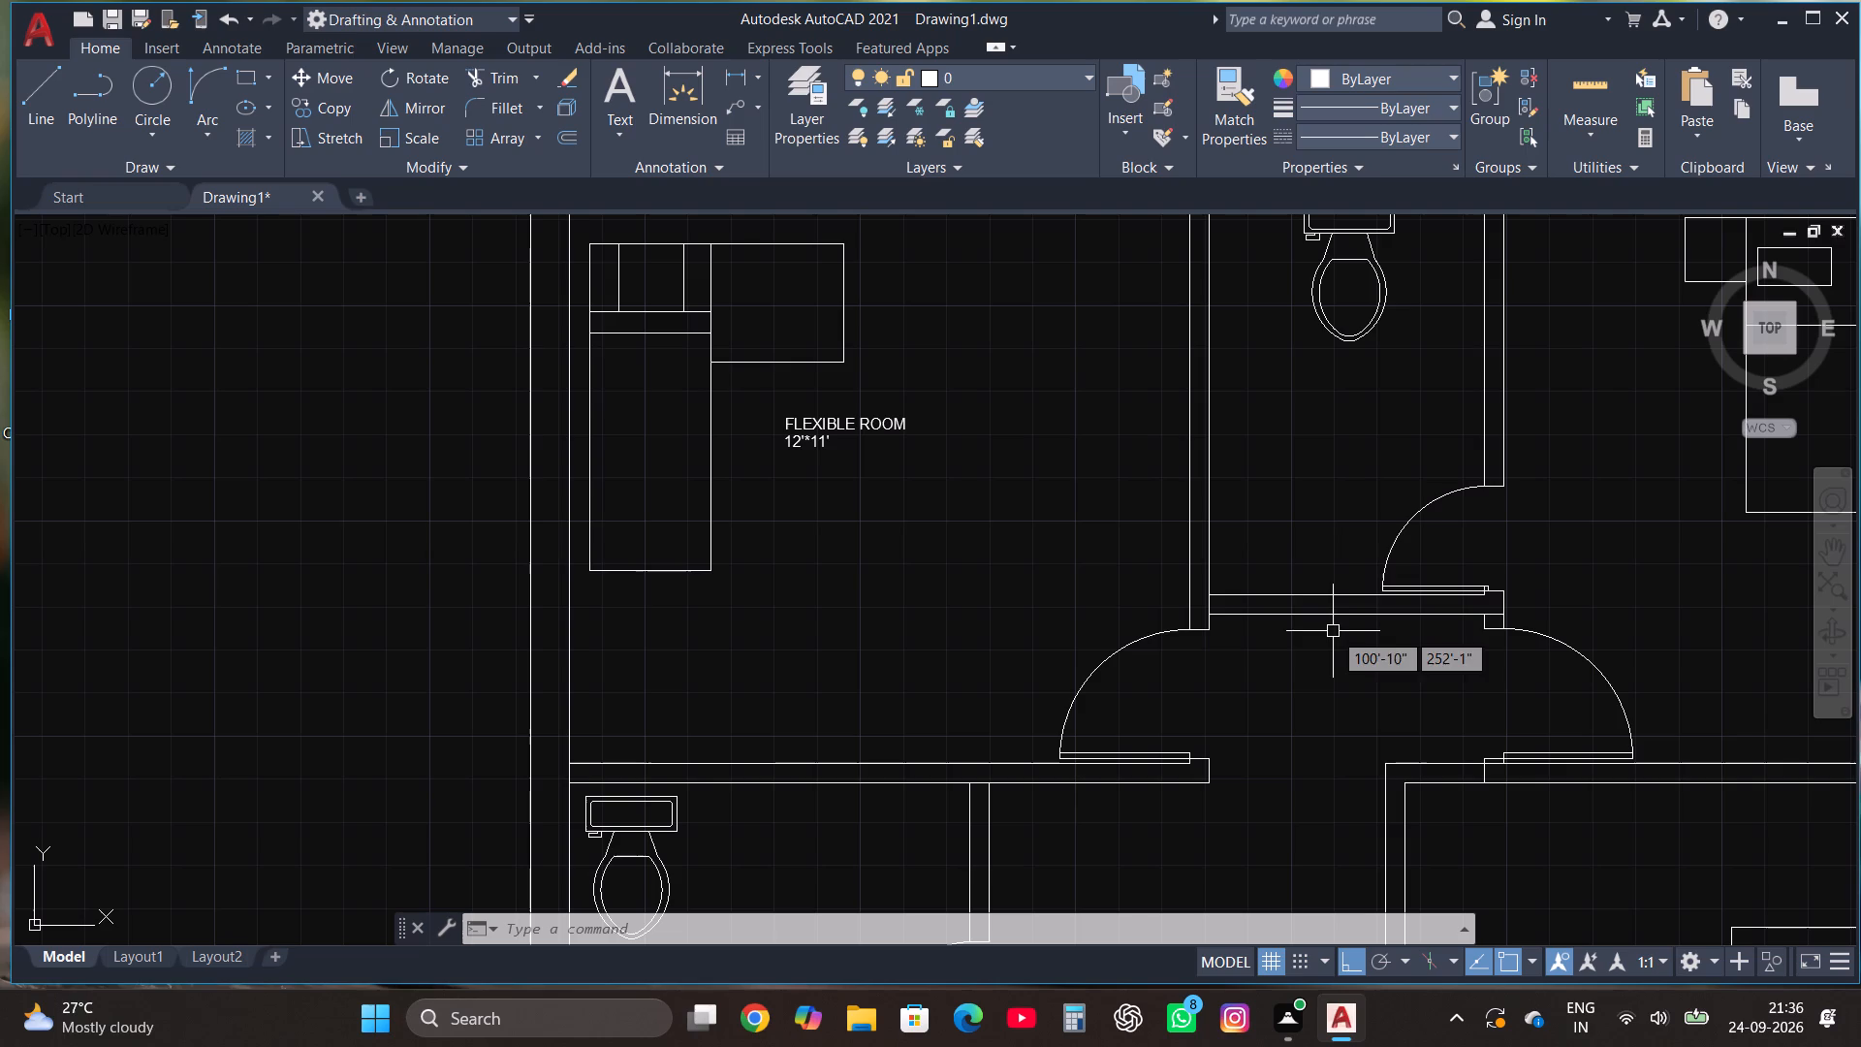
Scale the FLEXIBLE ROOM label up to roughly twice its size.
{"action": "scroll", "coordinate": [822, 423], "scroll_direction": "up", "scroll_amount": 3}
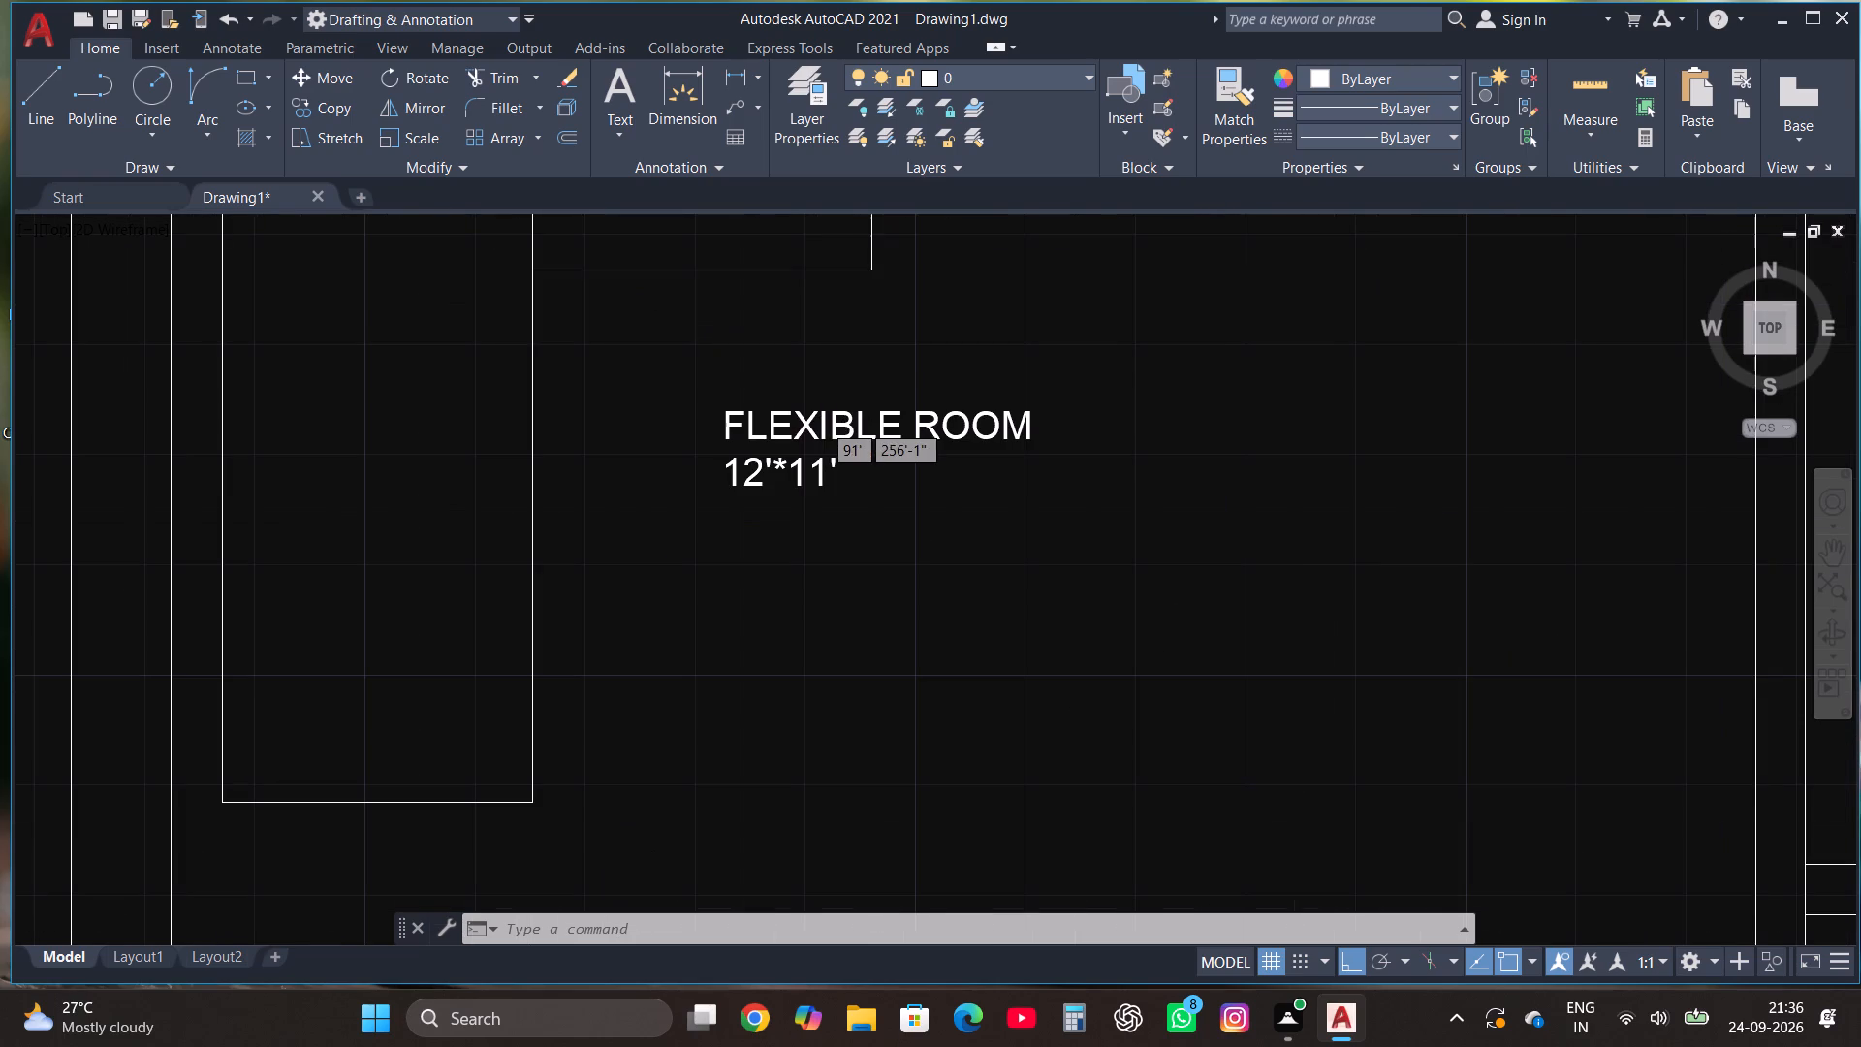
{"action": "left_click", "coordinate": [822, 423]}
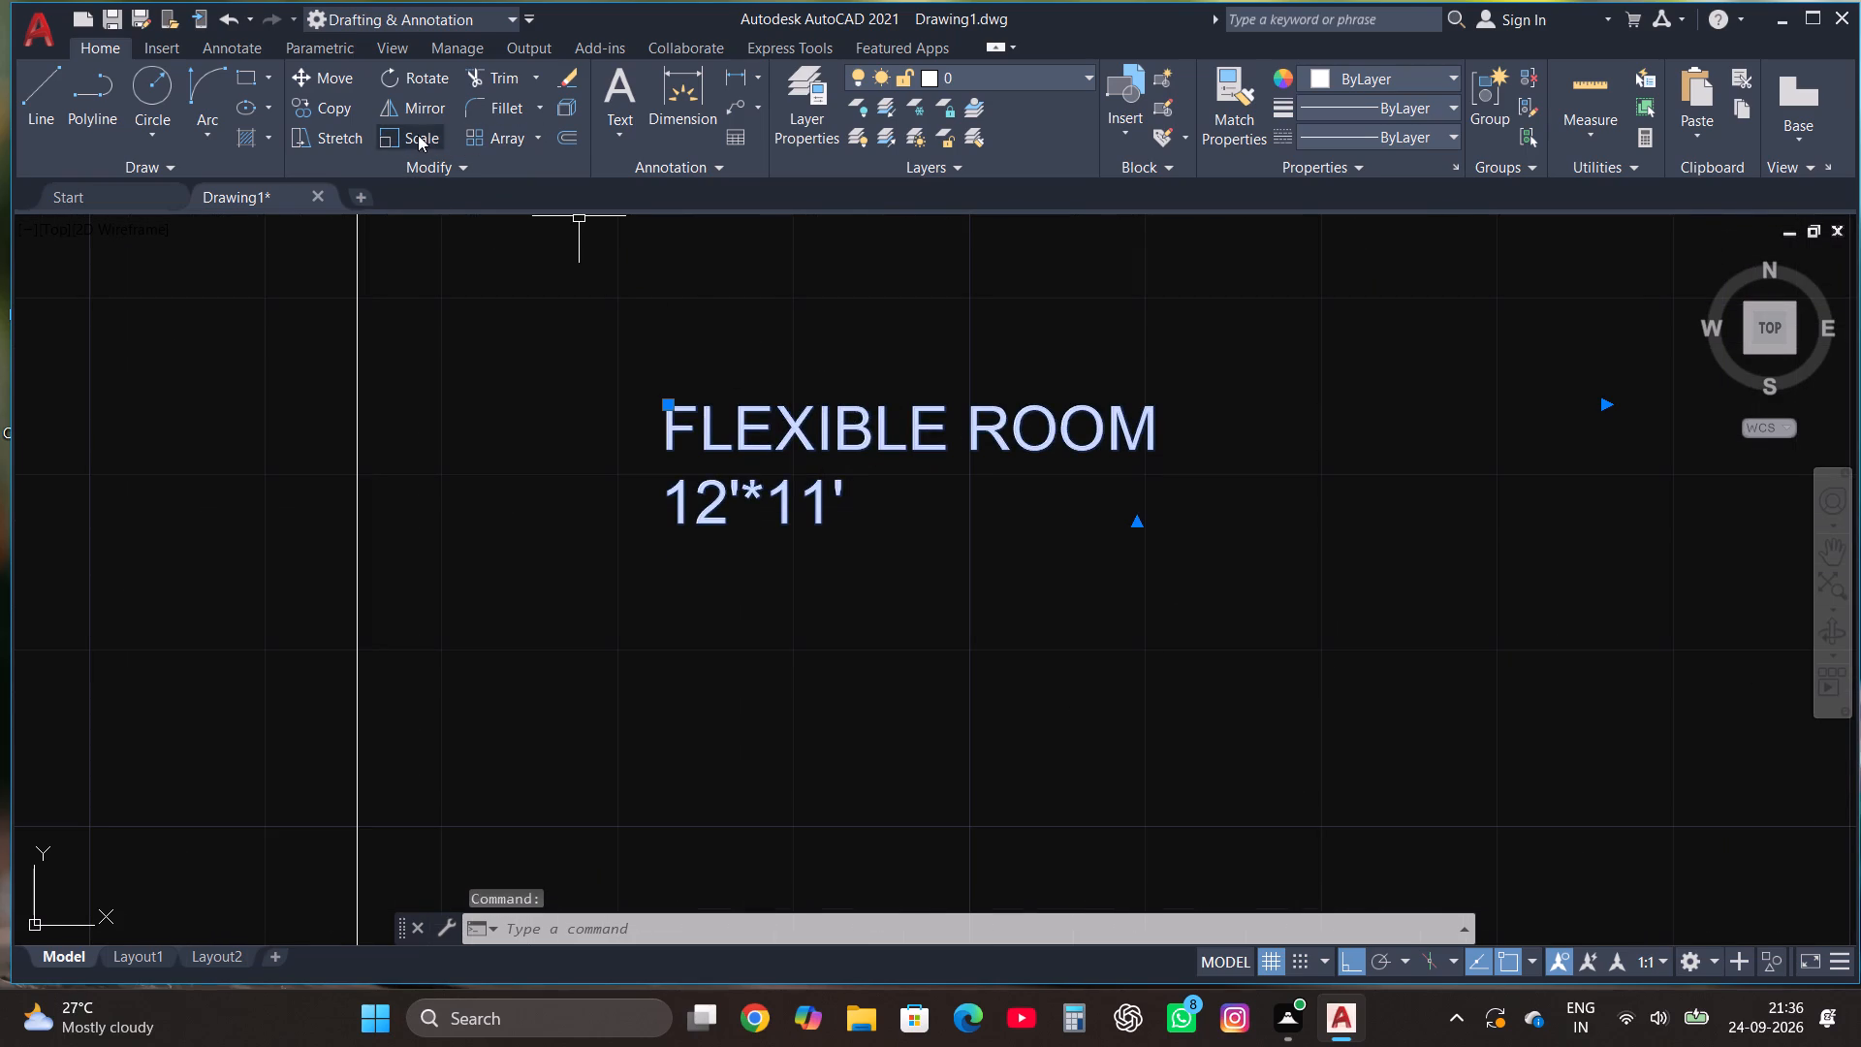
{"action": "left_click", "coordinate": [418, 135]}
{"action": "left_click", "coordinate": [748, 464]}
{"action": "scroll", "coordinate": [960, 614], "scroll_direction": "down", "scroll_amount": 1}
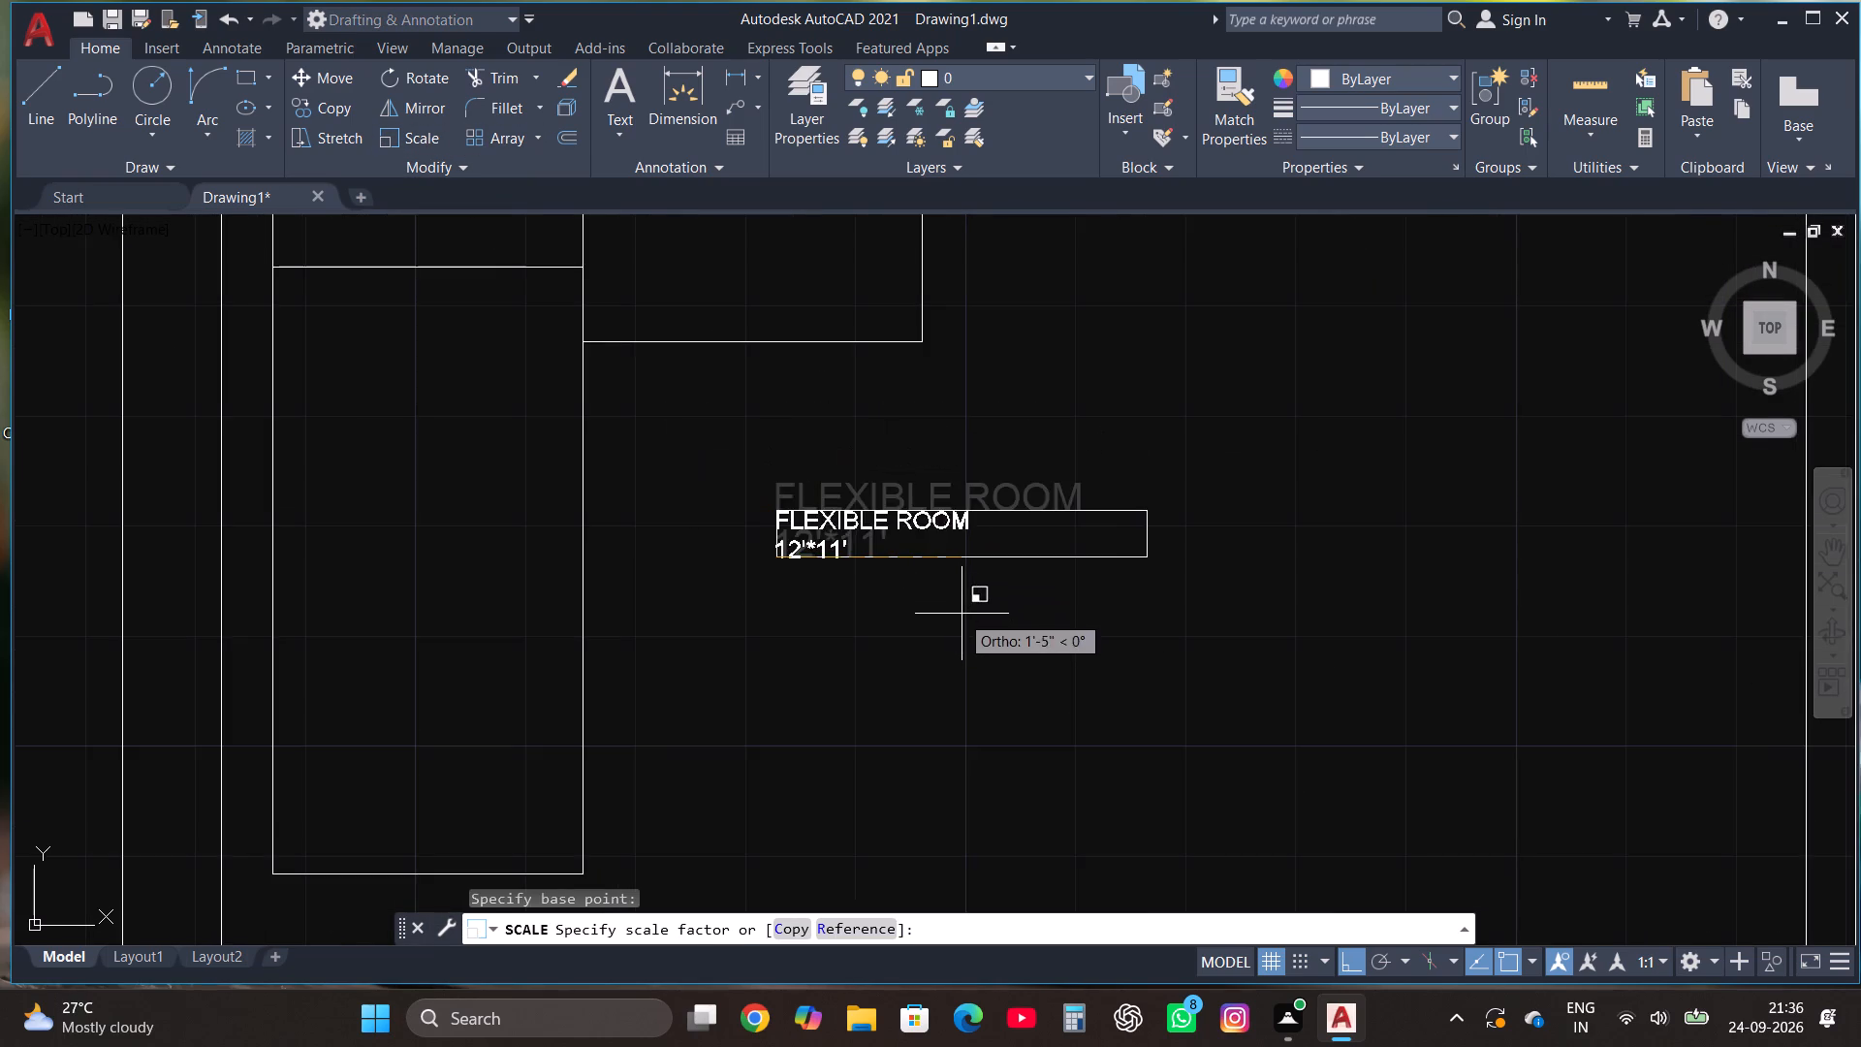
{"action": "scroll", "coordinate": [970, 615], "scroll_direction": "down", "scroll_amount": 2}
{"action": "left_click", "coordinate": [1153, 638]}
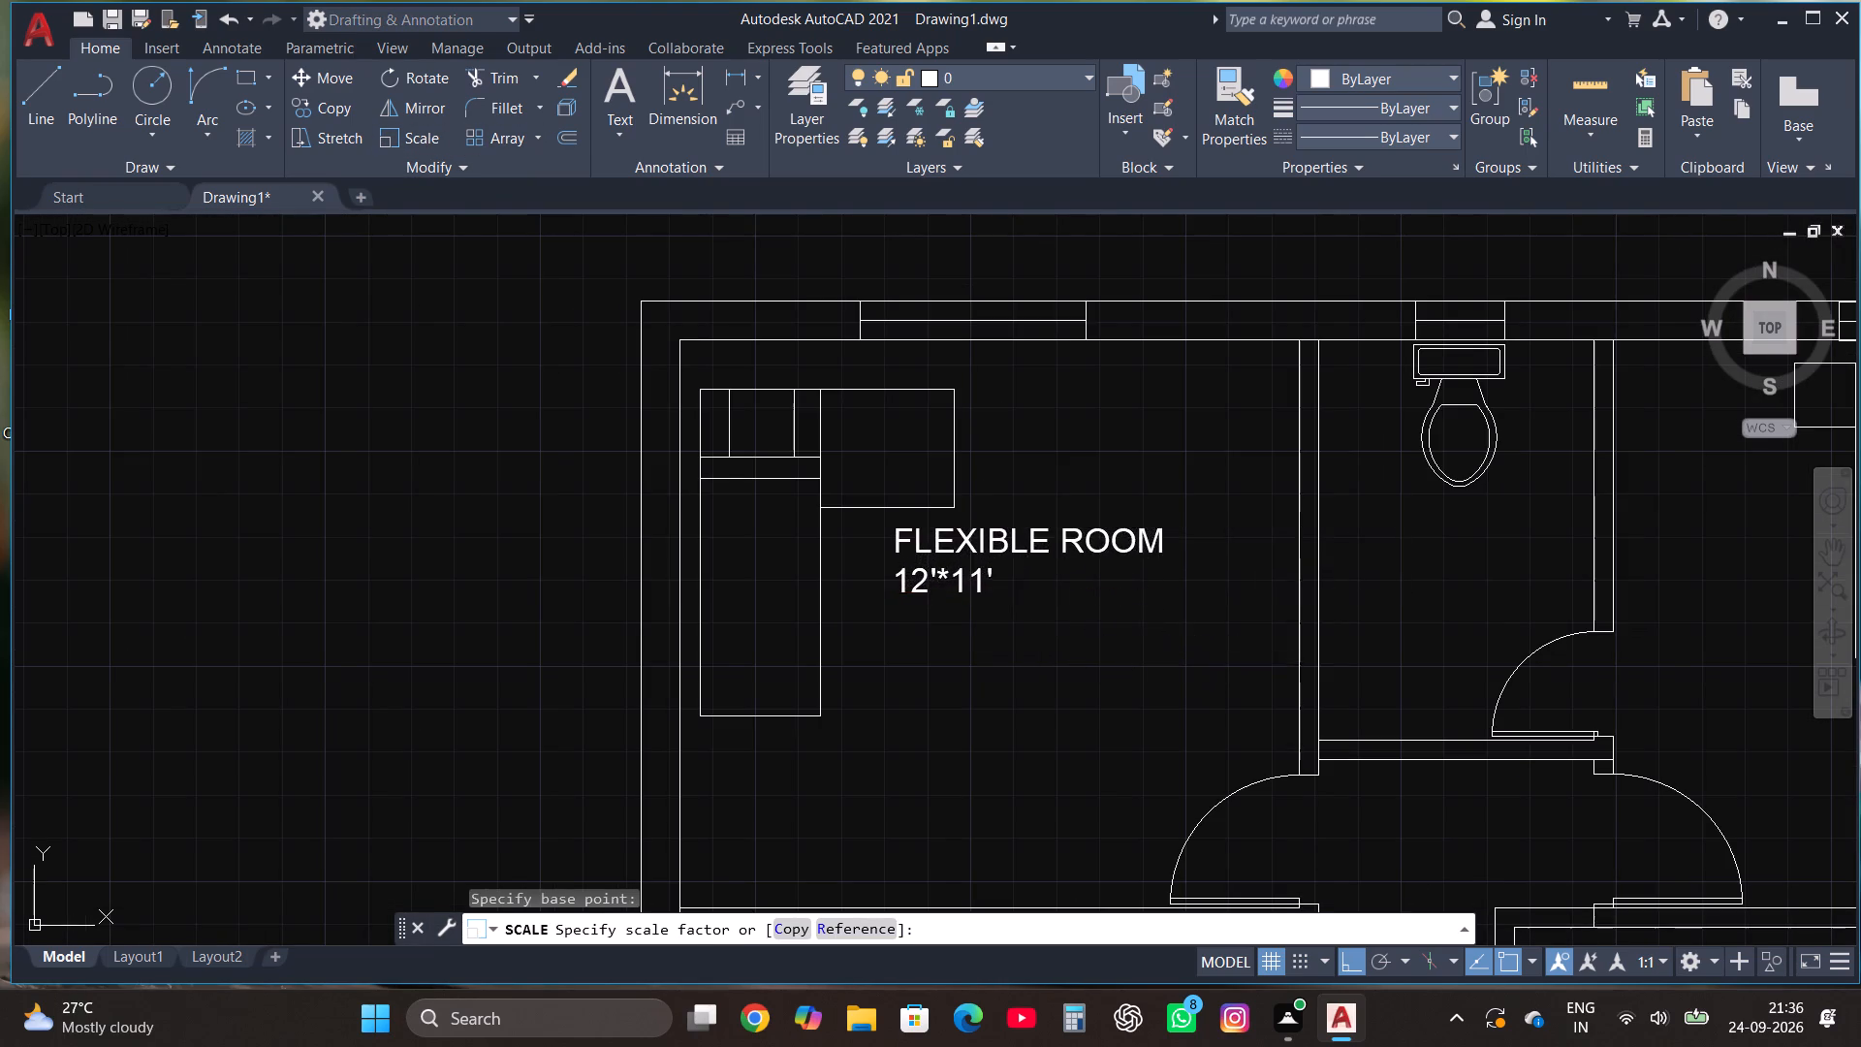
Move the FLEXIBLE ROOM label about 3'-7" straight south, into the open floor area of the northwest room.
{"action": "scroll", "coordinate": [1095, 480], "scroll_direction": "down", "scroll_amount": 2}
{"action": "scroll", "coordinate": [1097, 514], "scroll_direction": "up", "scroll_amount": 1}
{"action": "left_click", "coordinate": [1026, 508]}
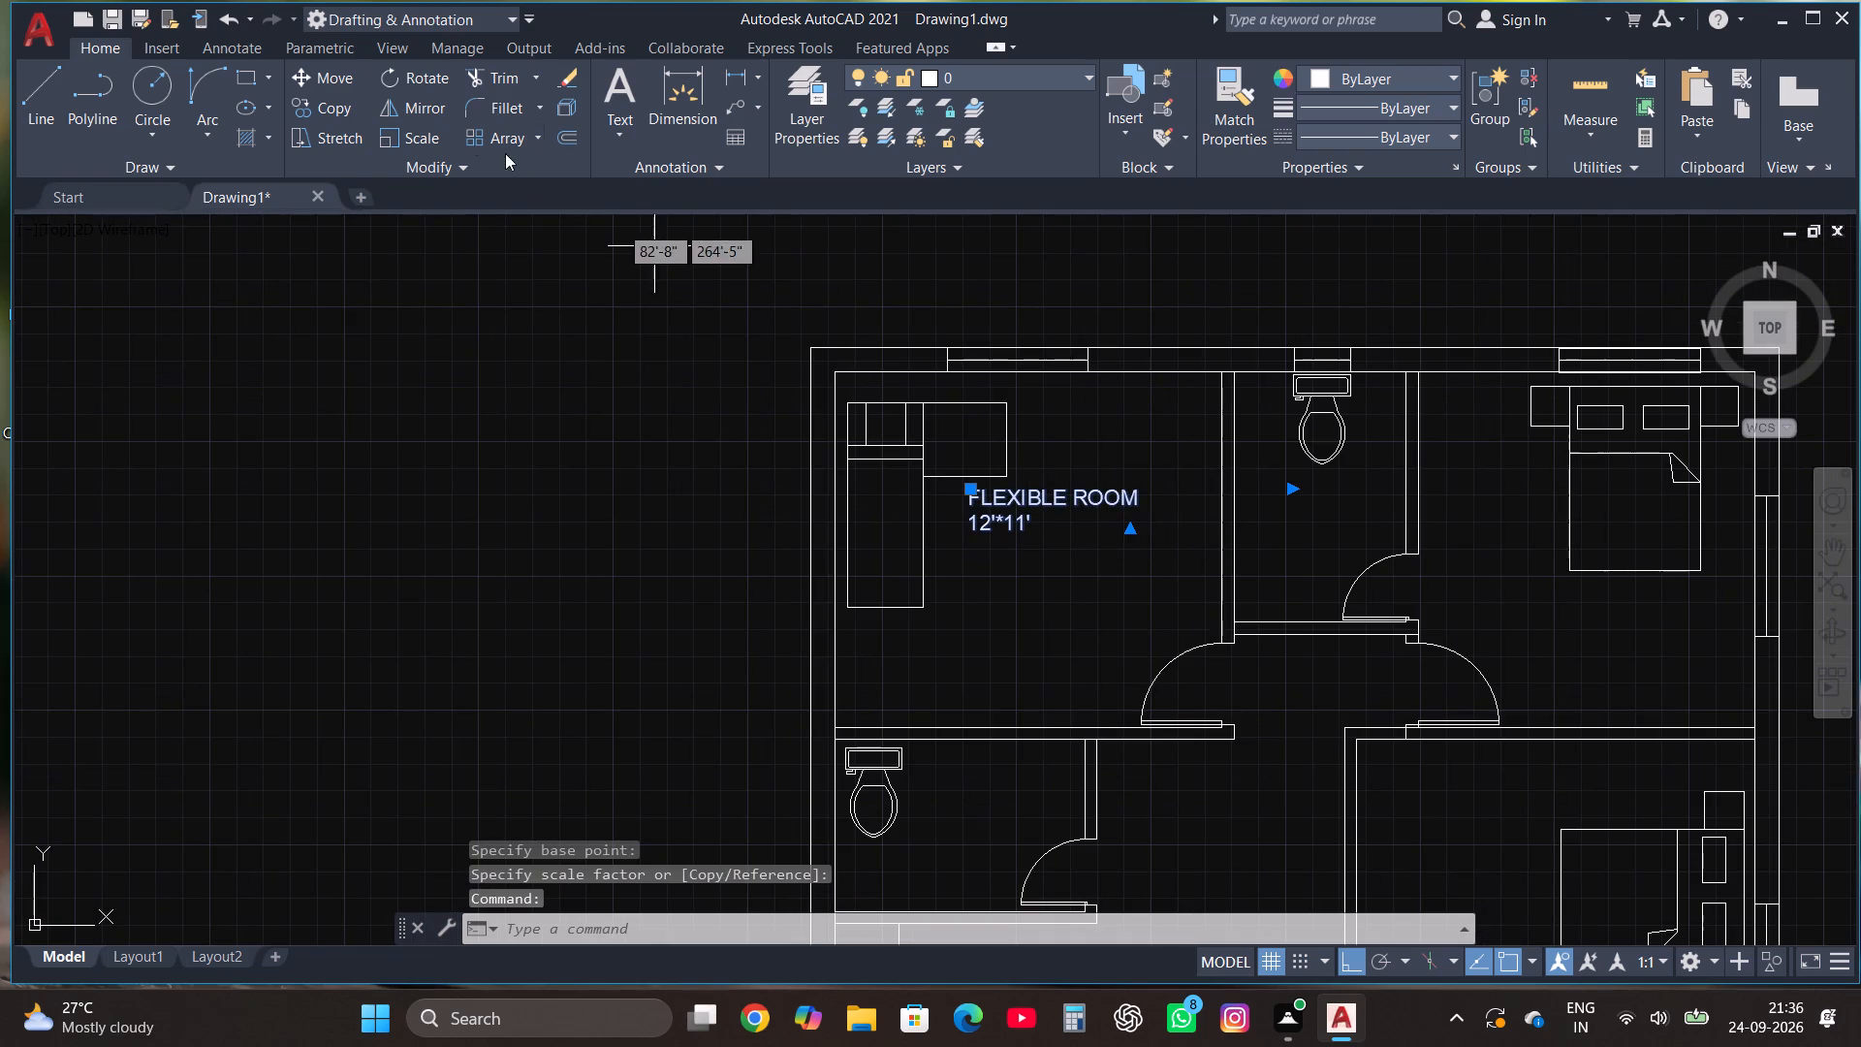
{"action": "left_click", "coordinate": [332, 79]}
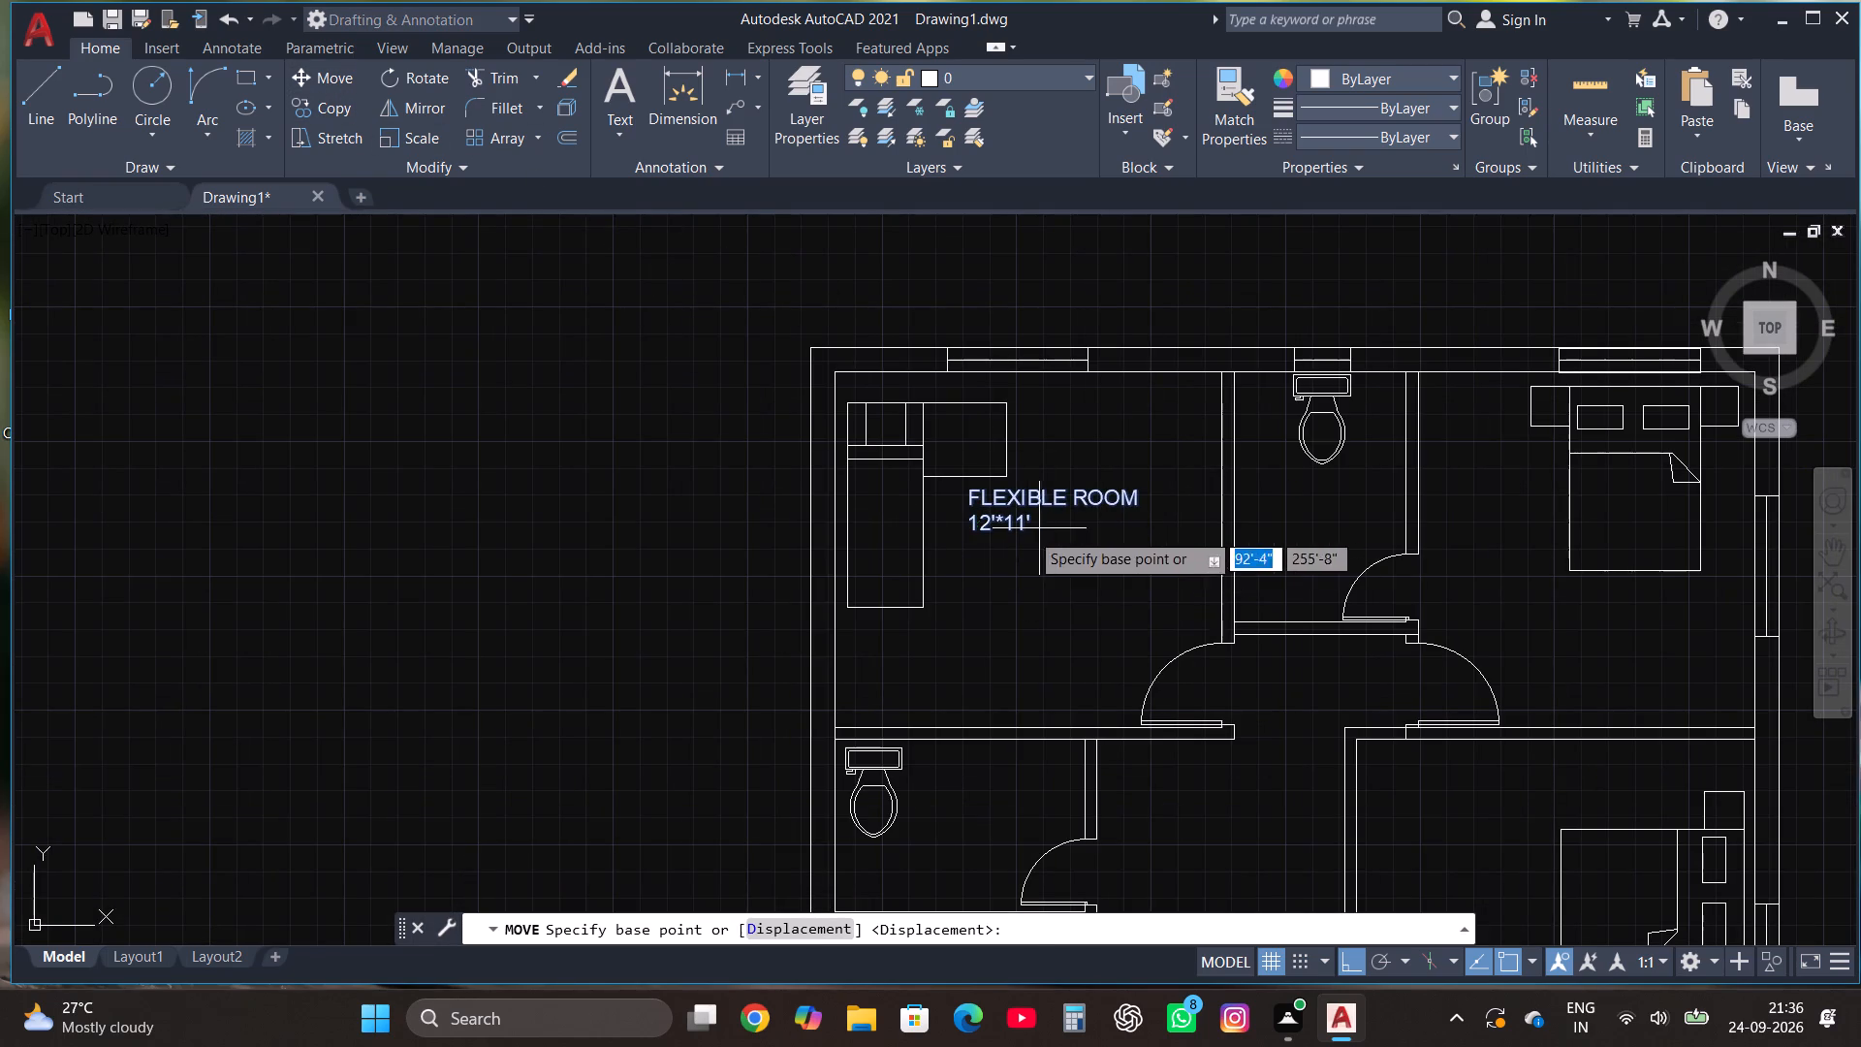
{"action": "left_click", "coordinate": [1017, 530]}
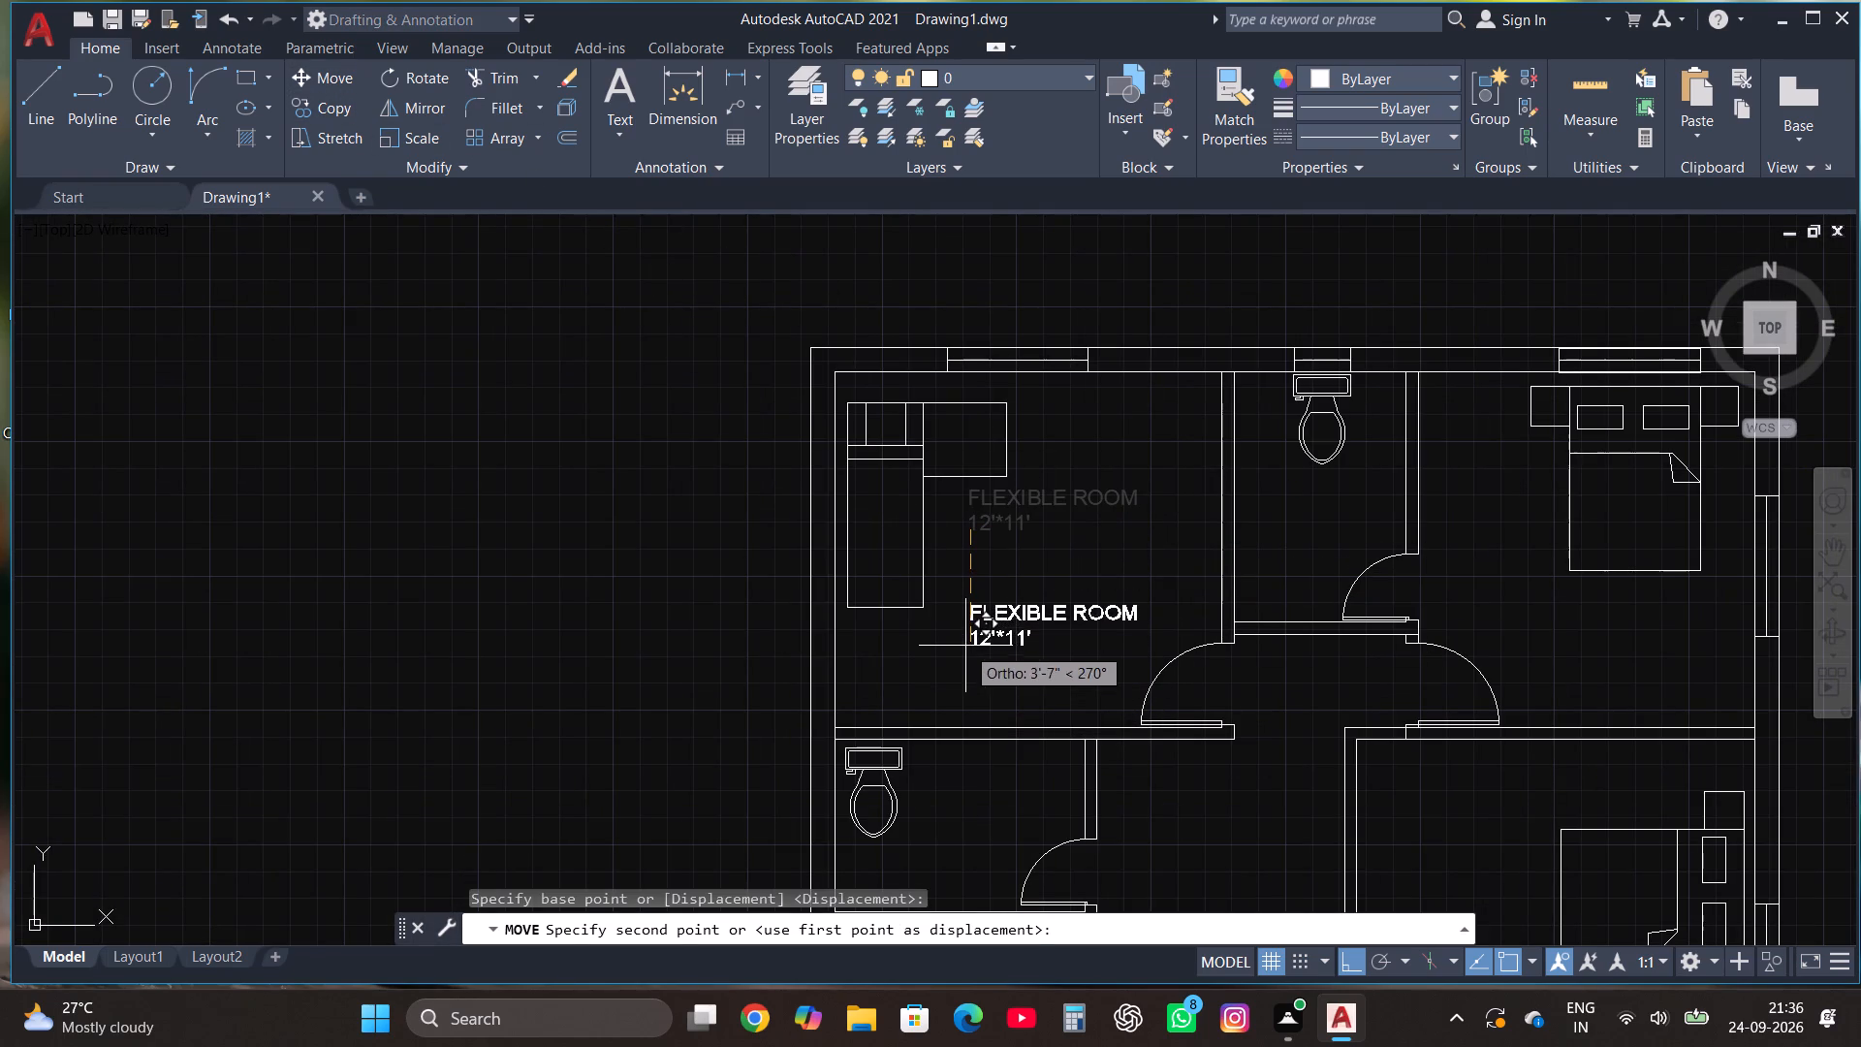
{"action": "left_click", "coordinate": [963, 644]}
{"action": "scroll", "coordinate": [834, 592], "scroll_direction": "down", "scroll_amount": 1}
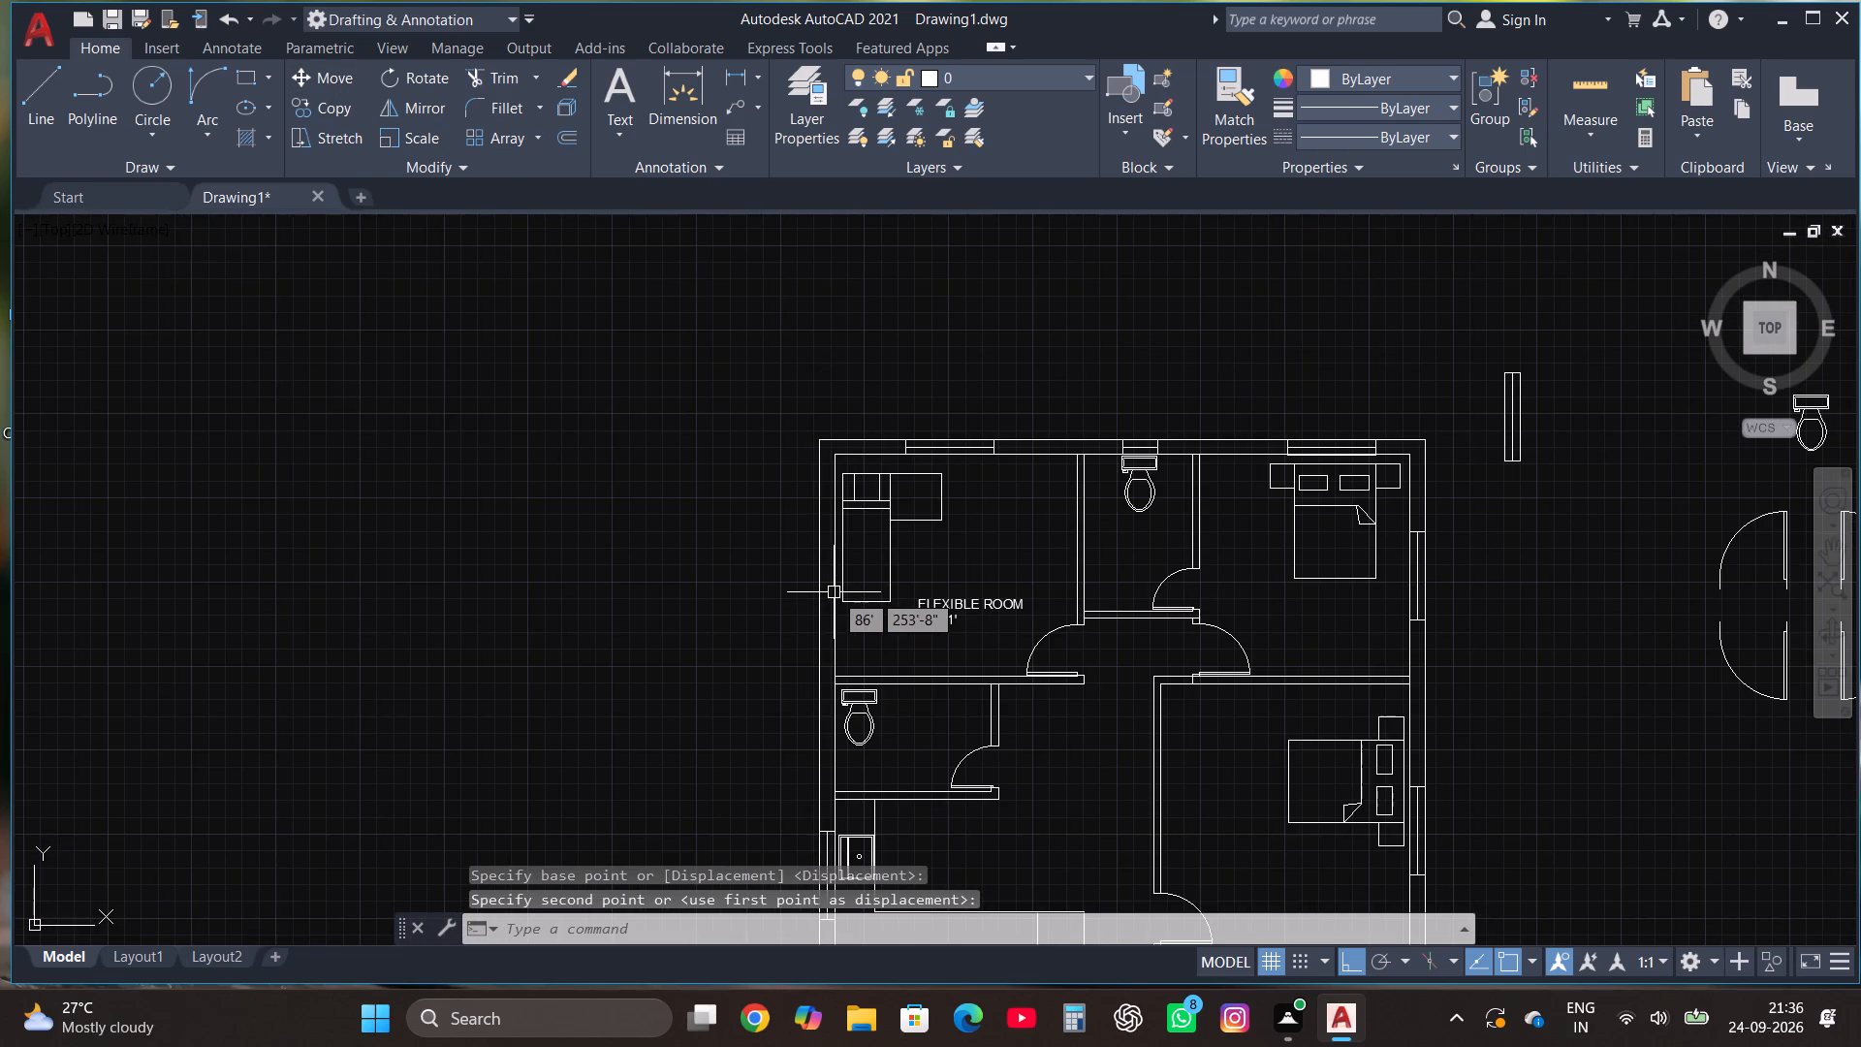
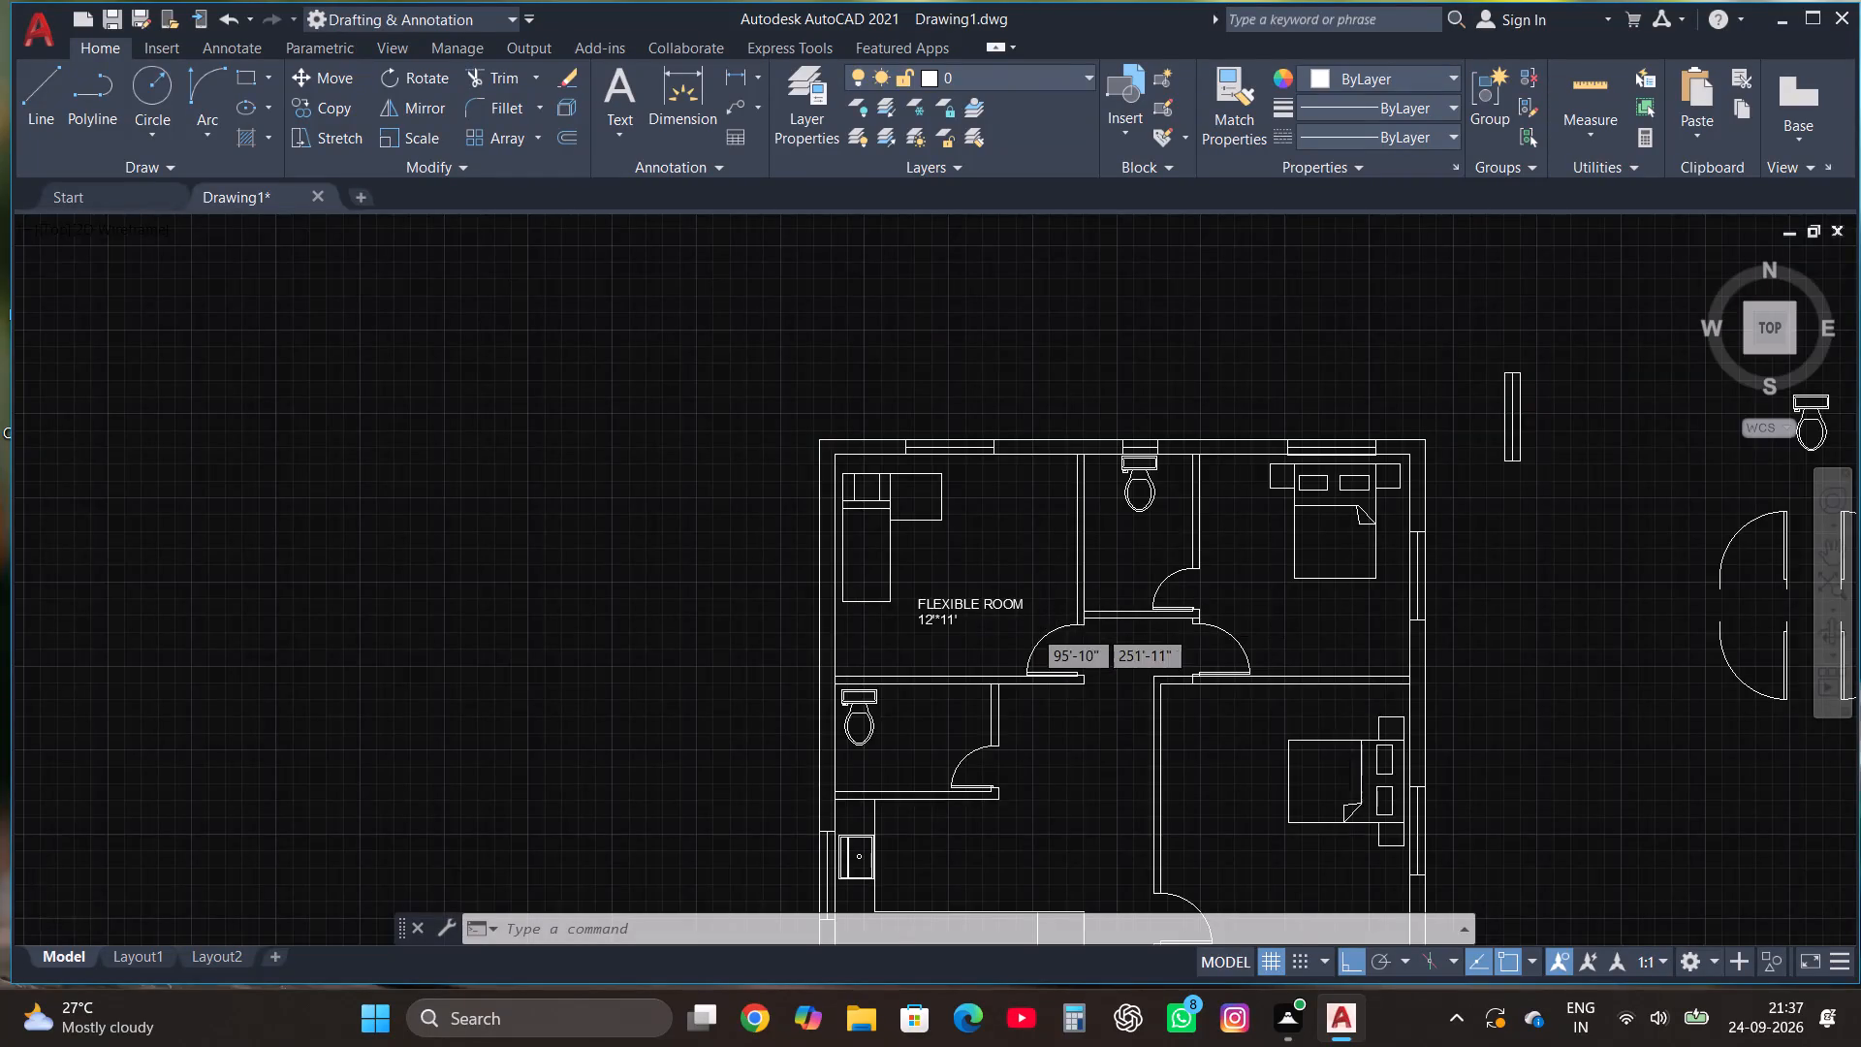
Copy the FLEXIBLE ROOM label in multiple mode, with Ortho off, into the upper toilet, the upper double bedroom and the bedroom below it.
{"action": "left_click", "coordinate": [939, 585]}
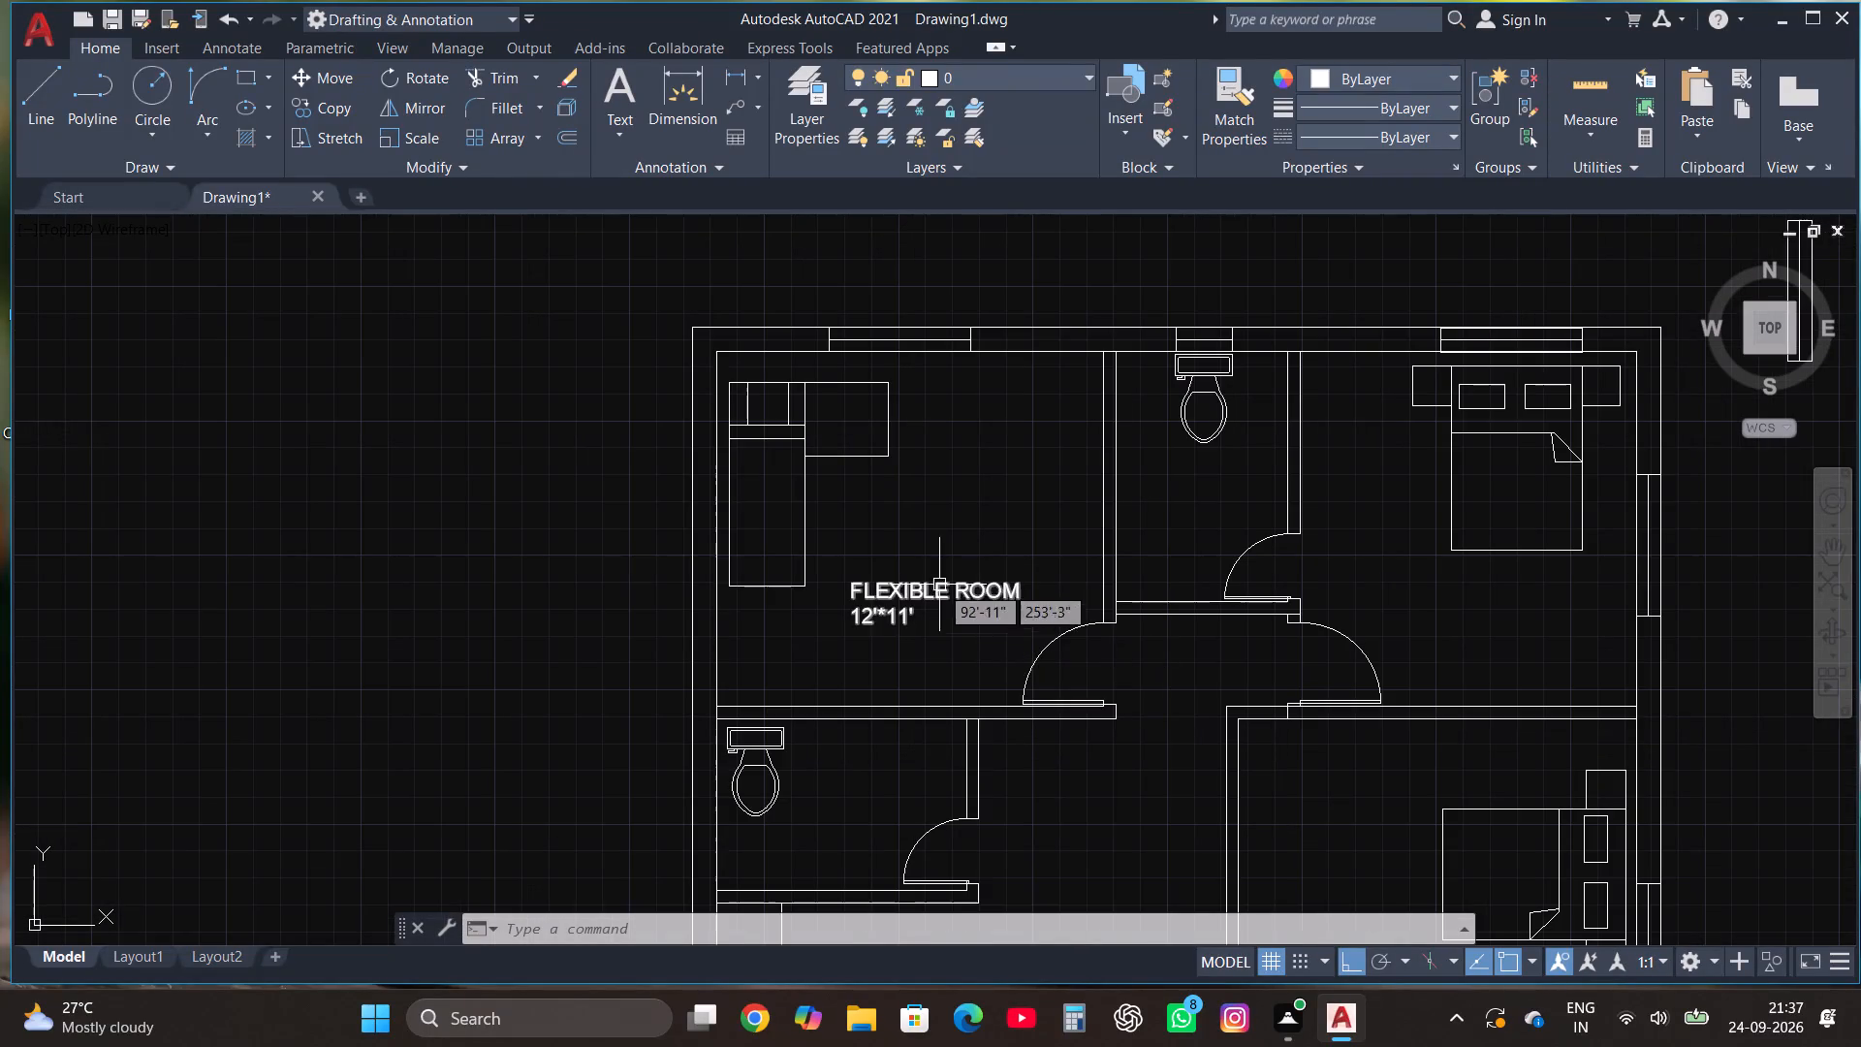
{"action": "left_click", "coordinate": [326, 110]}
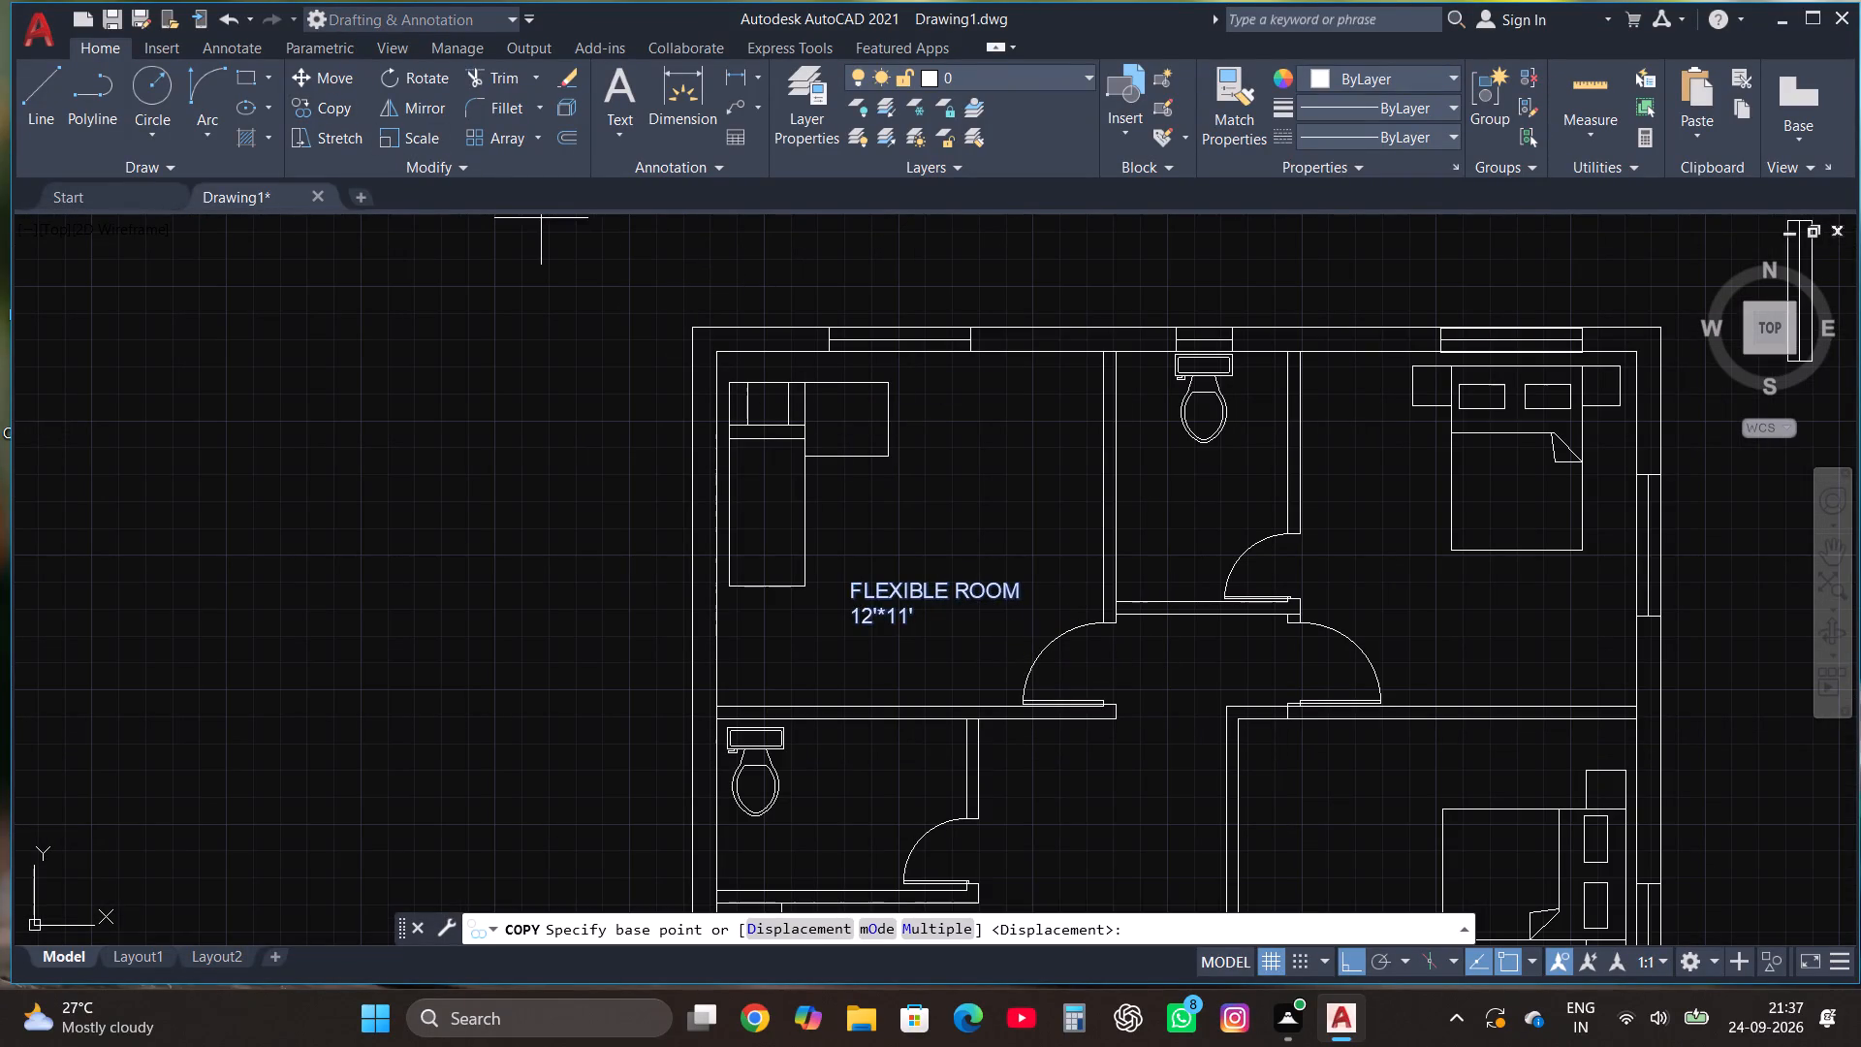
{"action": "left_click", "coordinate": [950, 922]}
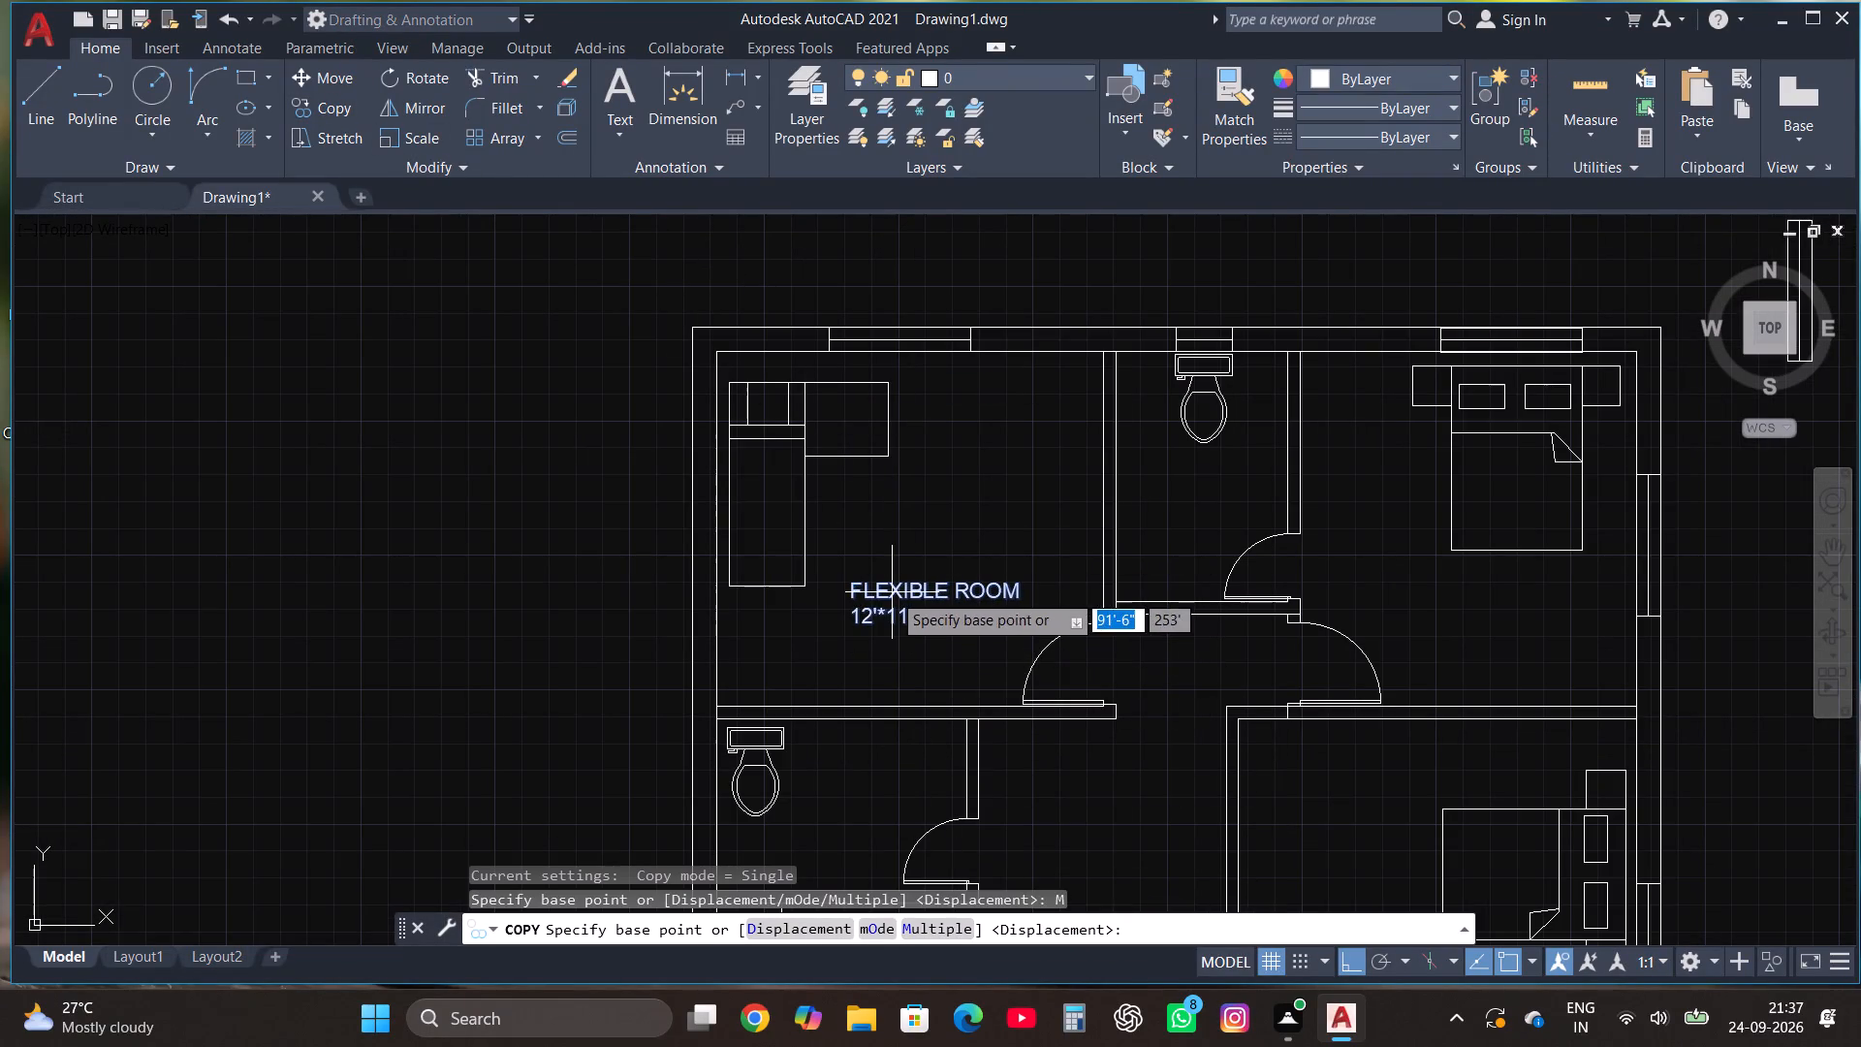
{"action": "left_click", "coordinate": [892, 592]}
{"action": "scroll", "coordinate": [890, 622], "scroll_direction": "down", "scroll_amount": 1}
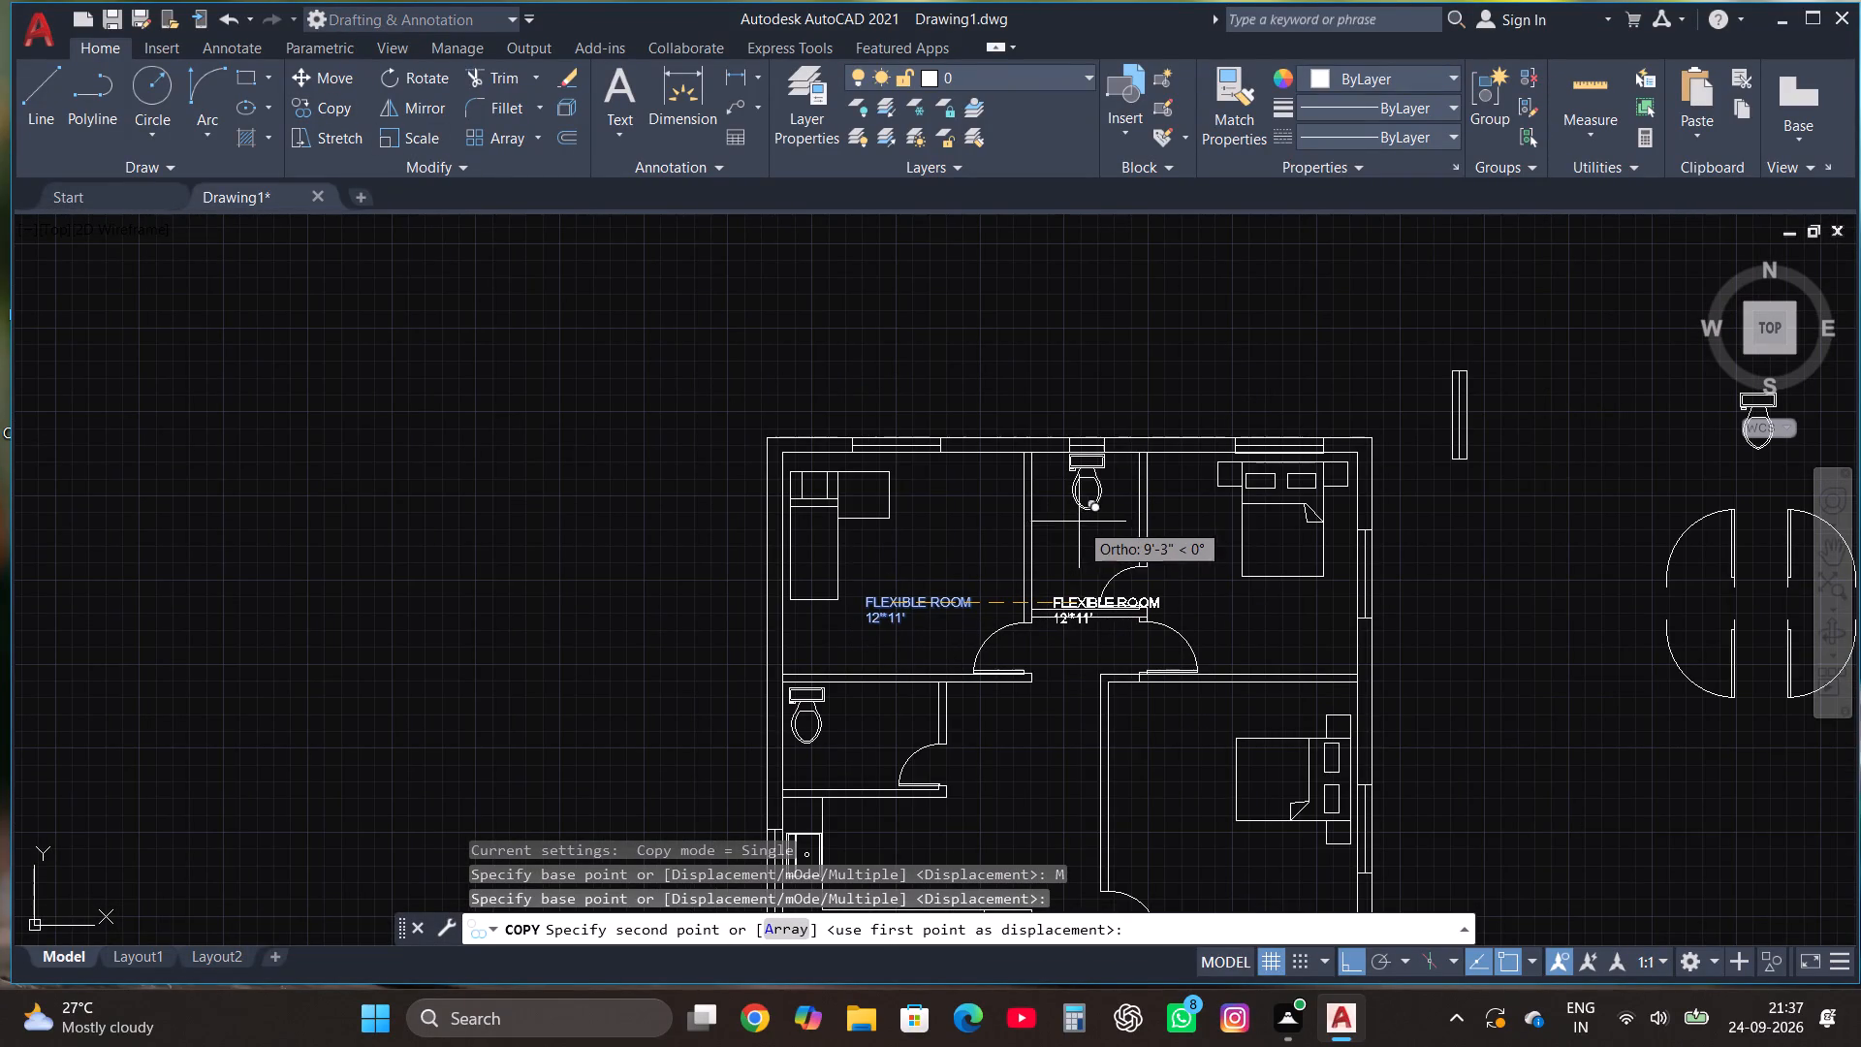
{"action": "key", "text": "F8"}
{"action": "scroll", "coordinate": [1085, 542], "scroll_direction": "up", "scroll_amount": 2}
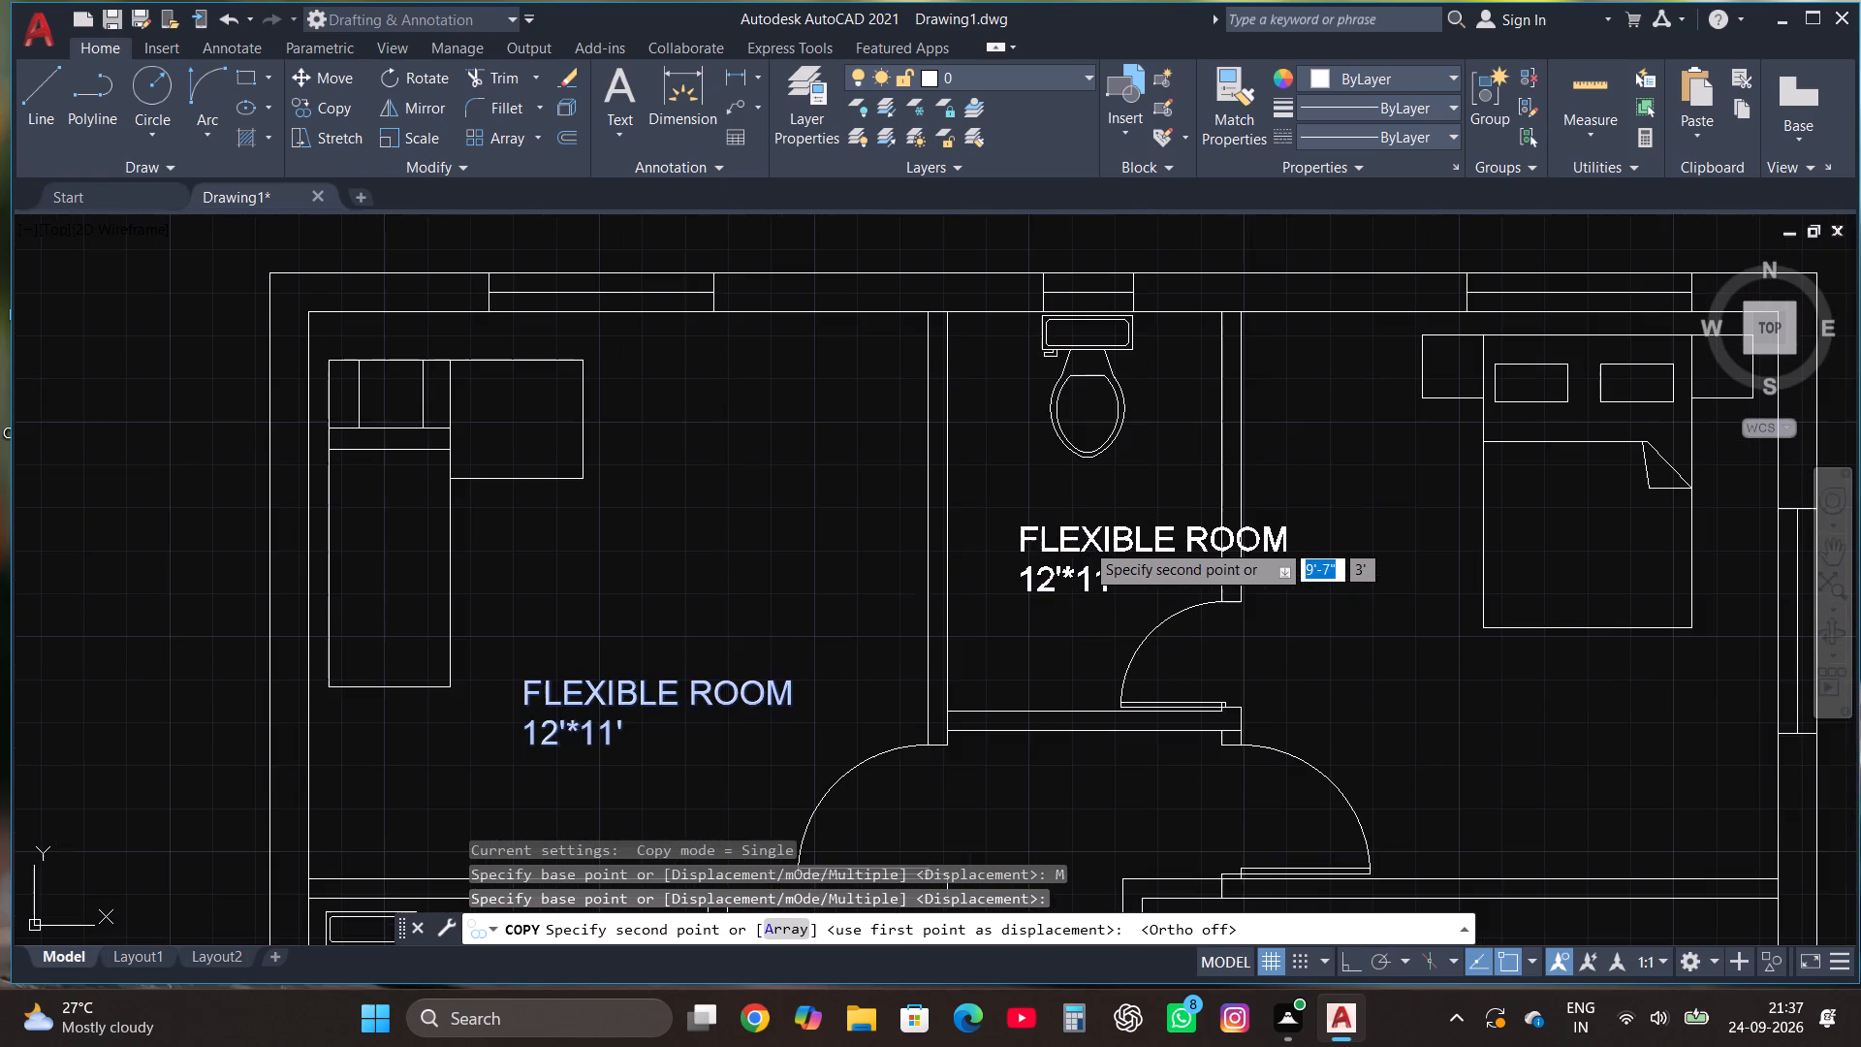
{"action": "left_click", "coordinate": [1021, 518]}
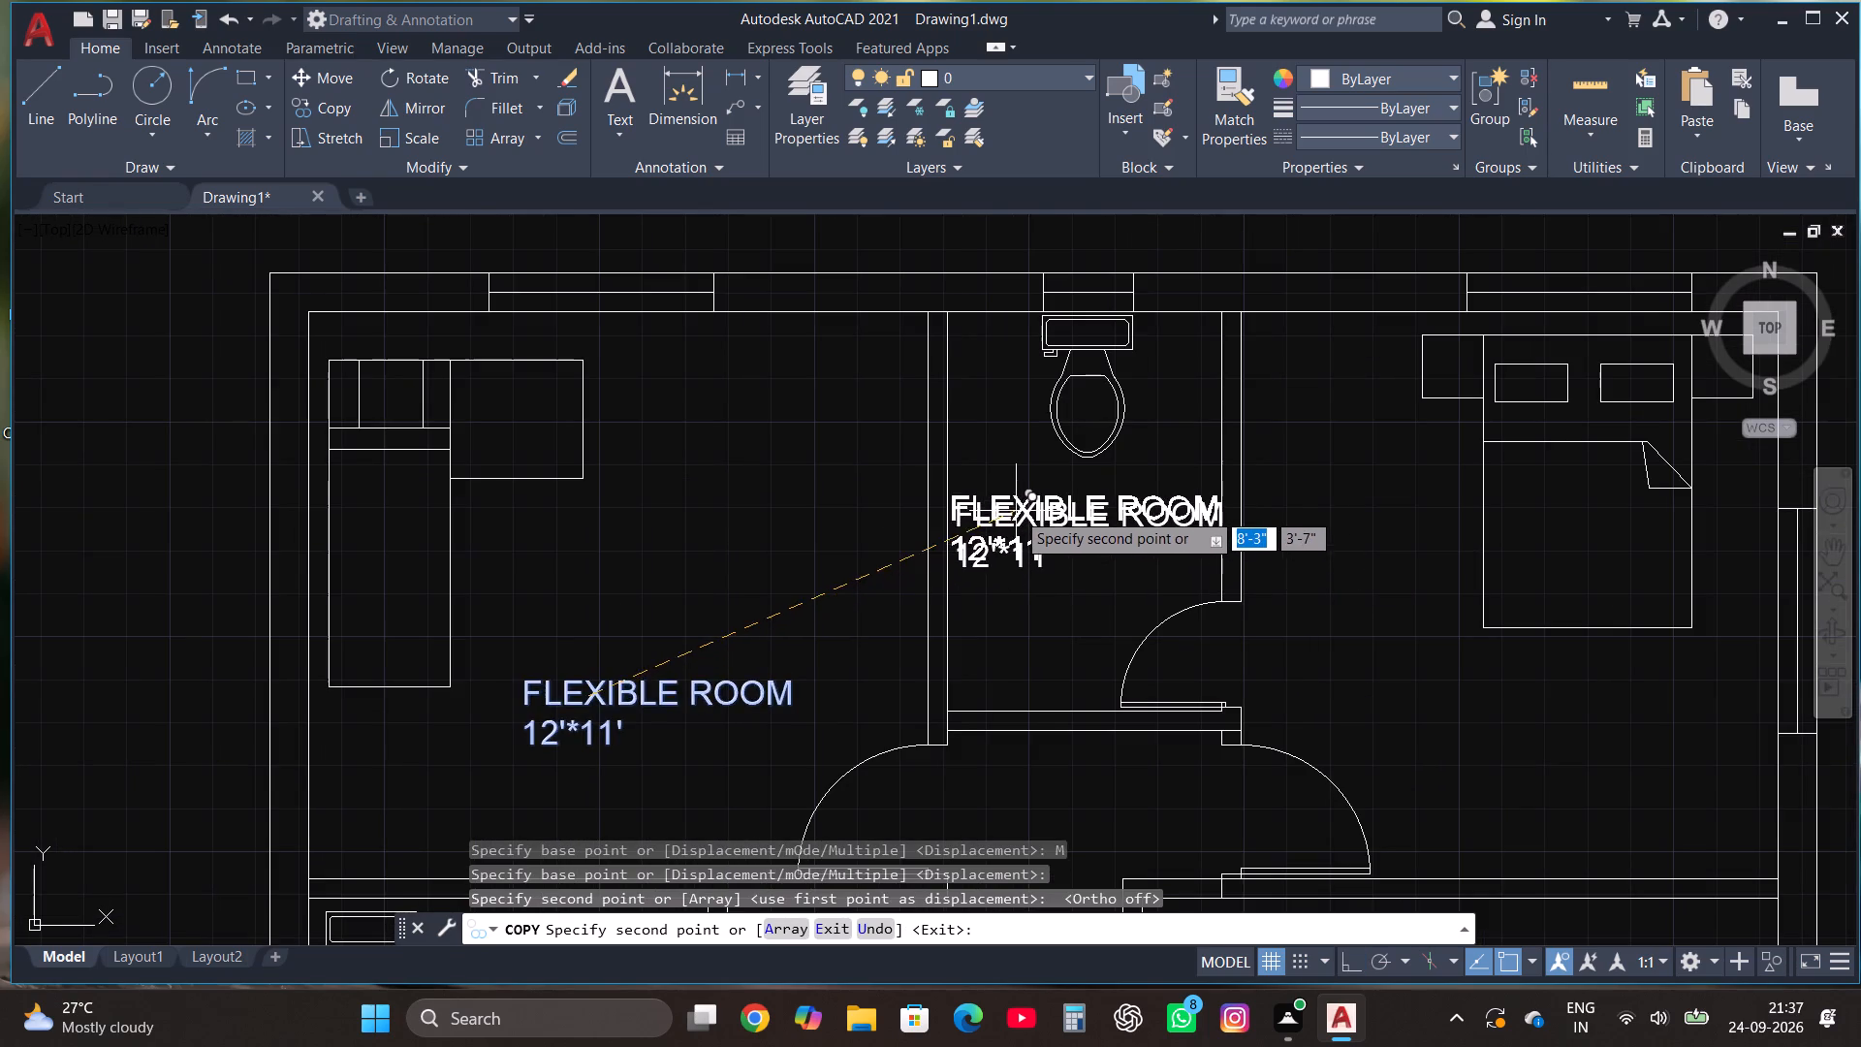
{"action": "scroll", "coordinate": [1016, 511], "scroll_direction": "down", "scroll_amount": 2}
{"action": "left_click", "coordinate": [1213, 589]}
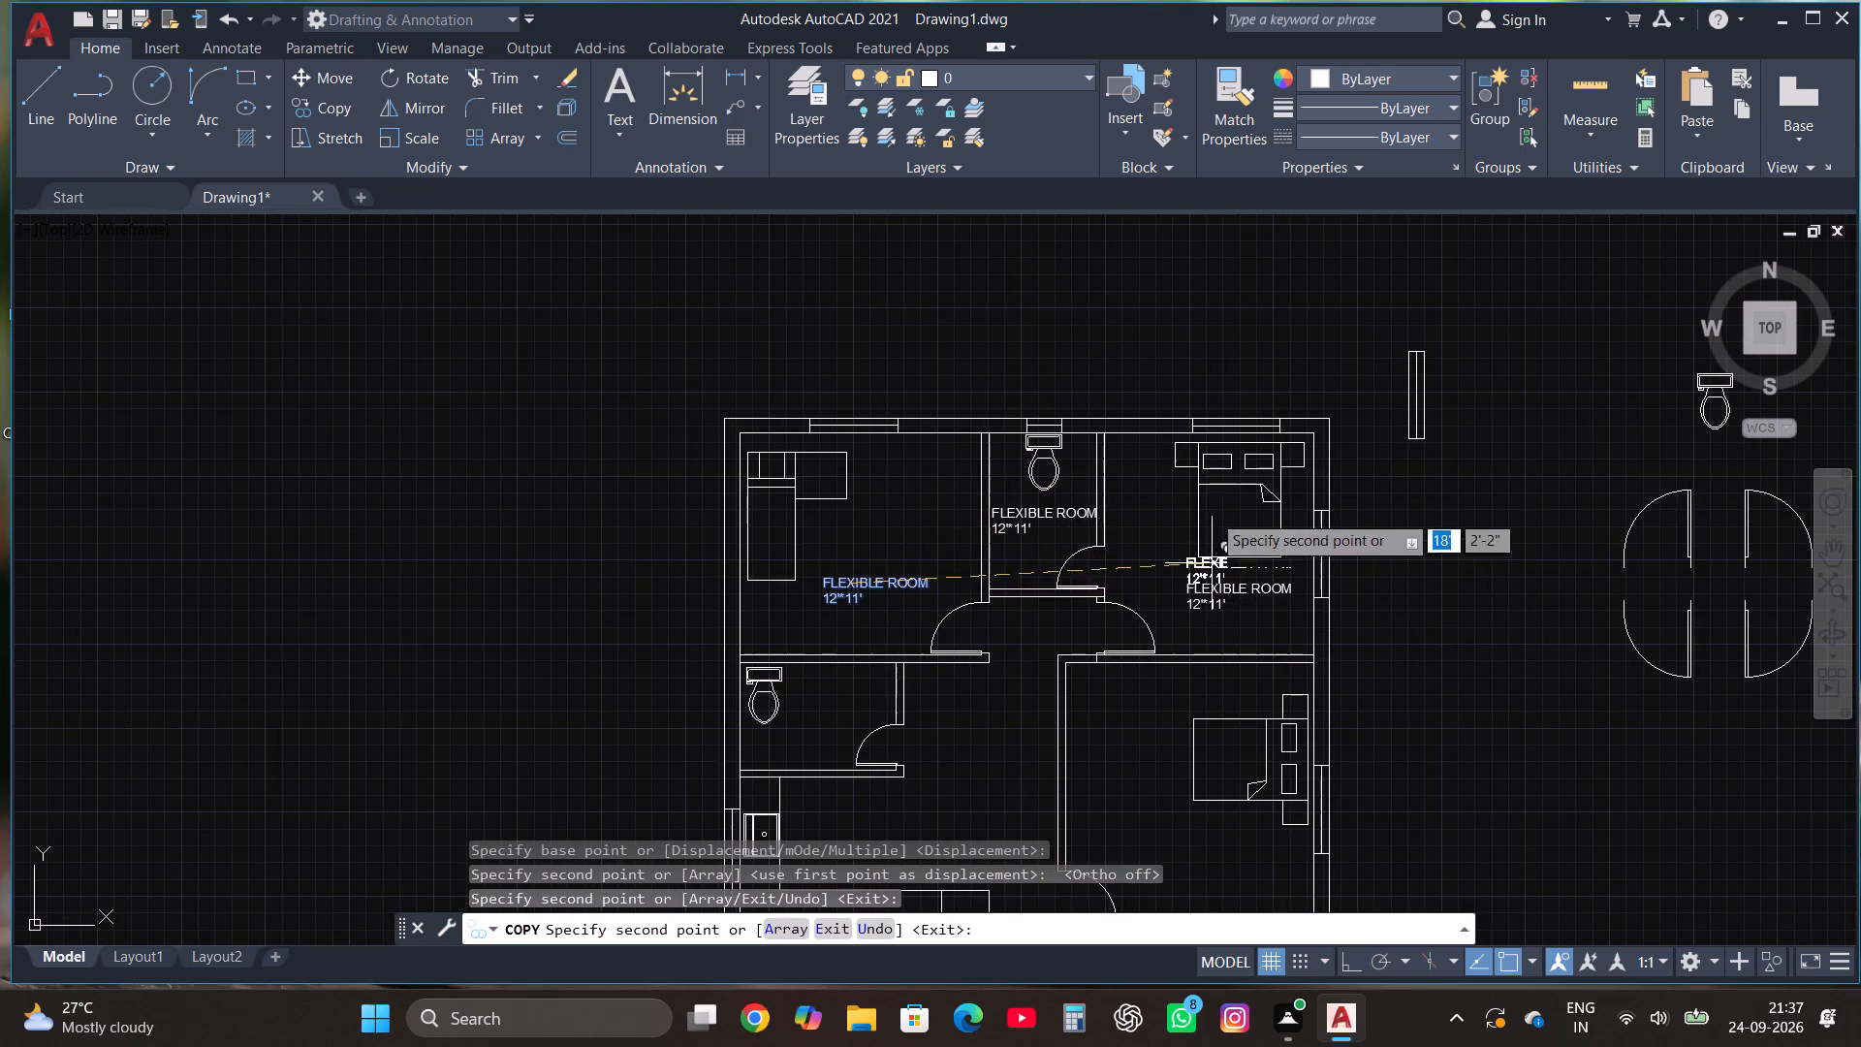
{"action": "scroll", "coordinate": [1214, 411], "scroll_direction": "down", "scroll_amount": 1}
{"action": "scroll", "coordinate": [1223, 674], "scroll_direction": "up", "scroll_amount": 1}
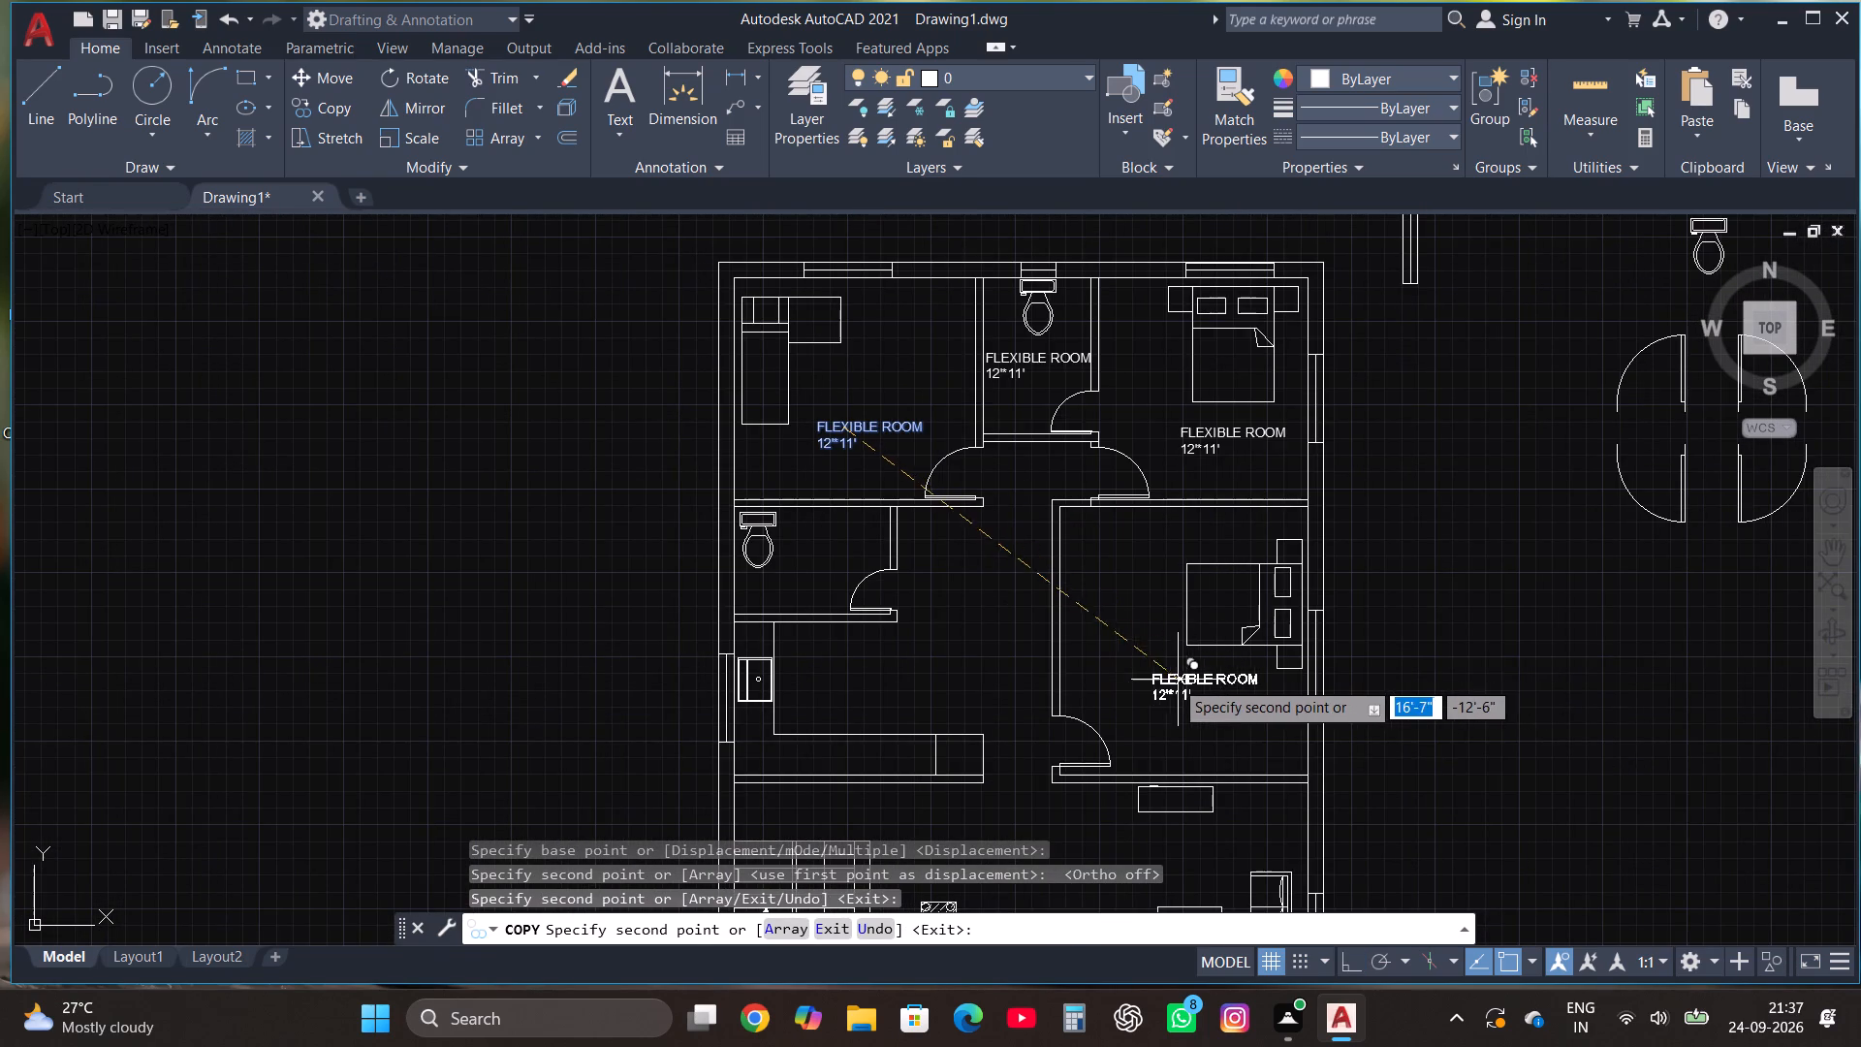
{"action": "left_click", "coordinate": [1155, 681]}
Place further copies of the label in the lower toilet, the kitchen, the living area and above the staircase.
{"action": "scroll", "coordinate": [1190, 613], "scroll_direction": "down", "scroll_amount": 1}
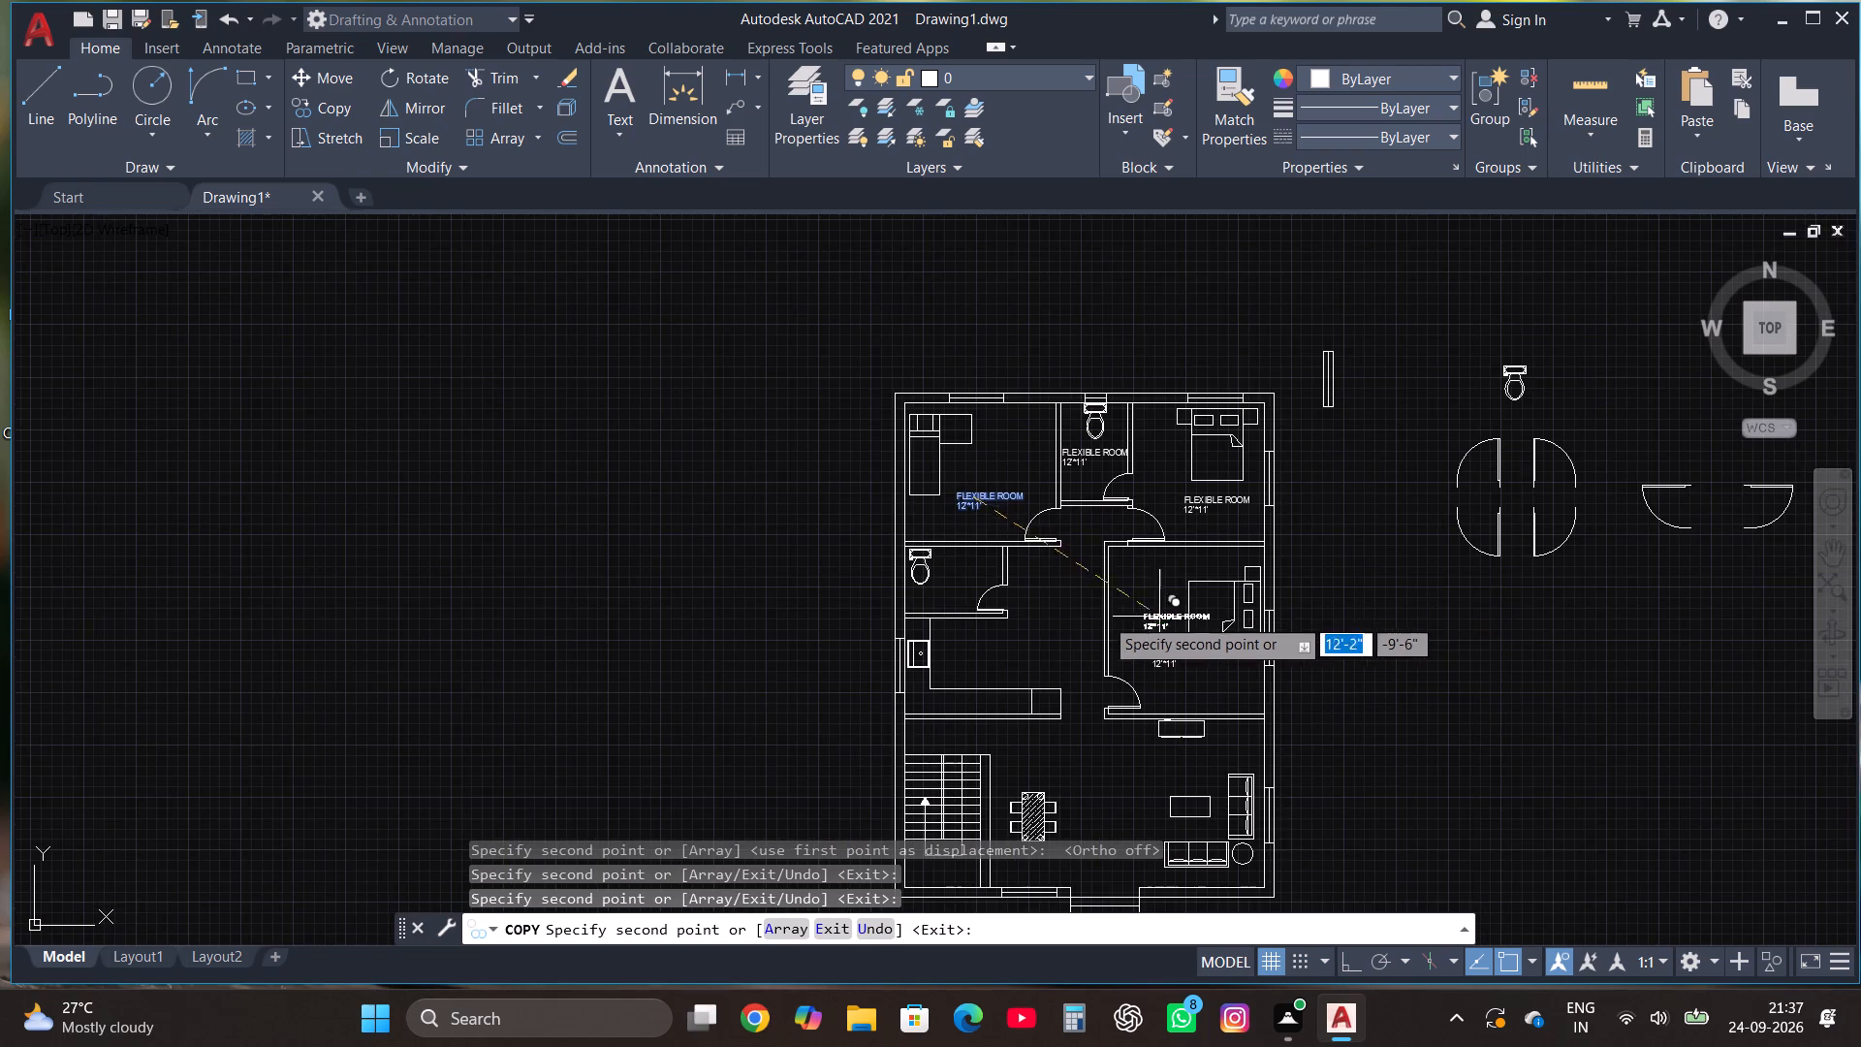
{"action": "scroll", "coordinate": [947, 587], "scroll_direction": "up", "scroll_amount": 3}
{"action": "left_click", "coordinate": [957, 507]}
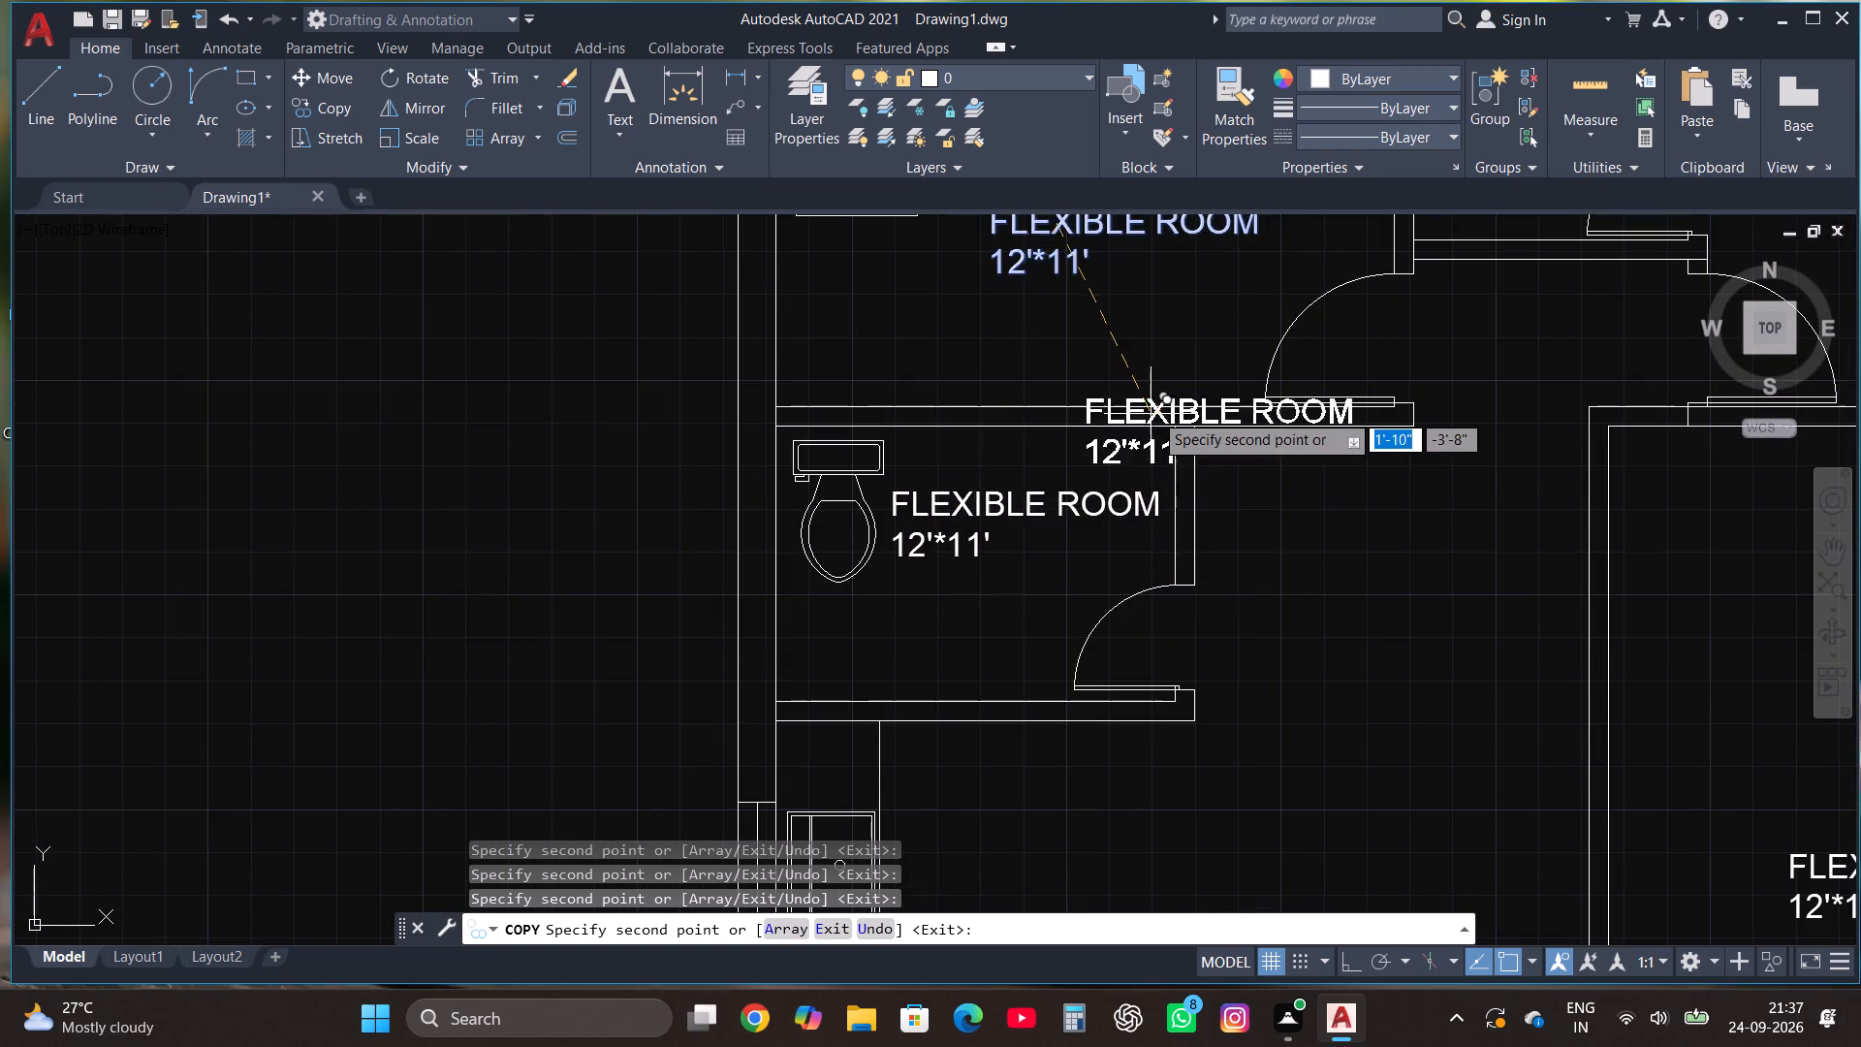
{"action": "scroll", "coordinate": [1153, 412], "scroll_direction": "down", "scroll_amount": 1}
{"action": "left_click", "coordinate": [1061, 677]}
{"action": "scroll", "coordinate": [1066, 495], "scroll_direction": "down", "scroll_amount": 3}
{"action": "scroll", "coordinate": [1203, 745], "scroll_direction": "up", "scroll_amount": 1}
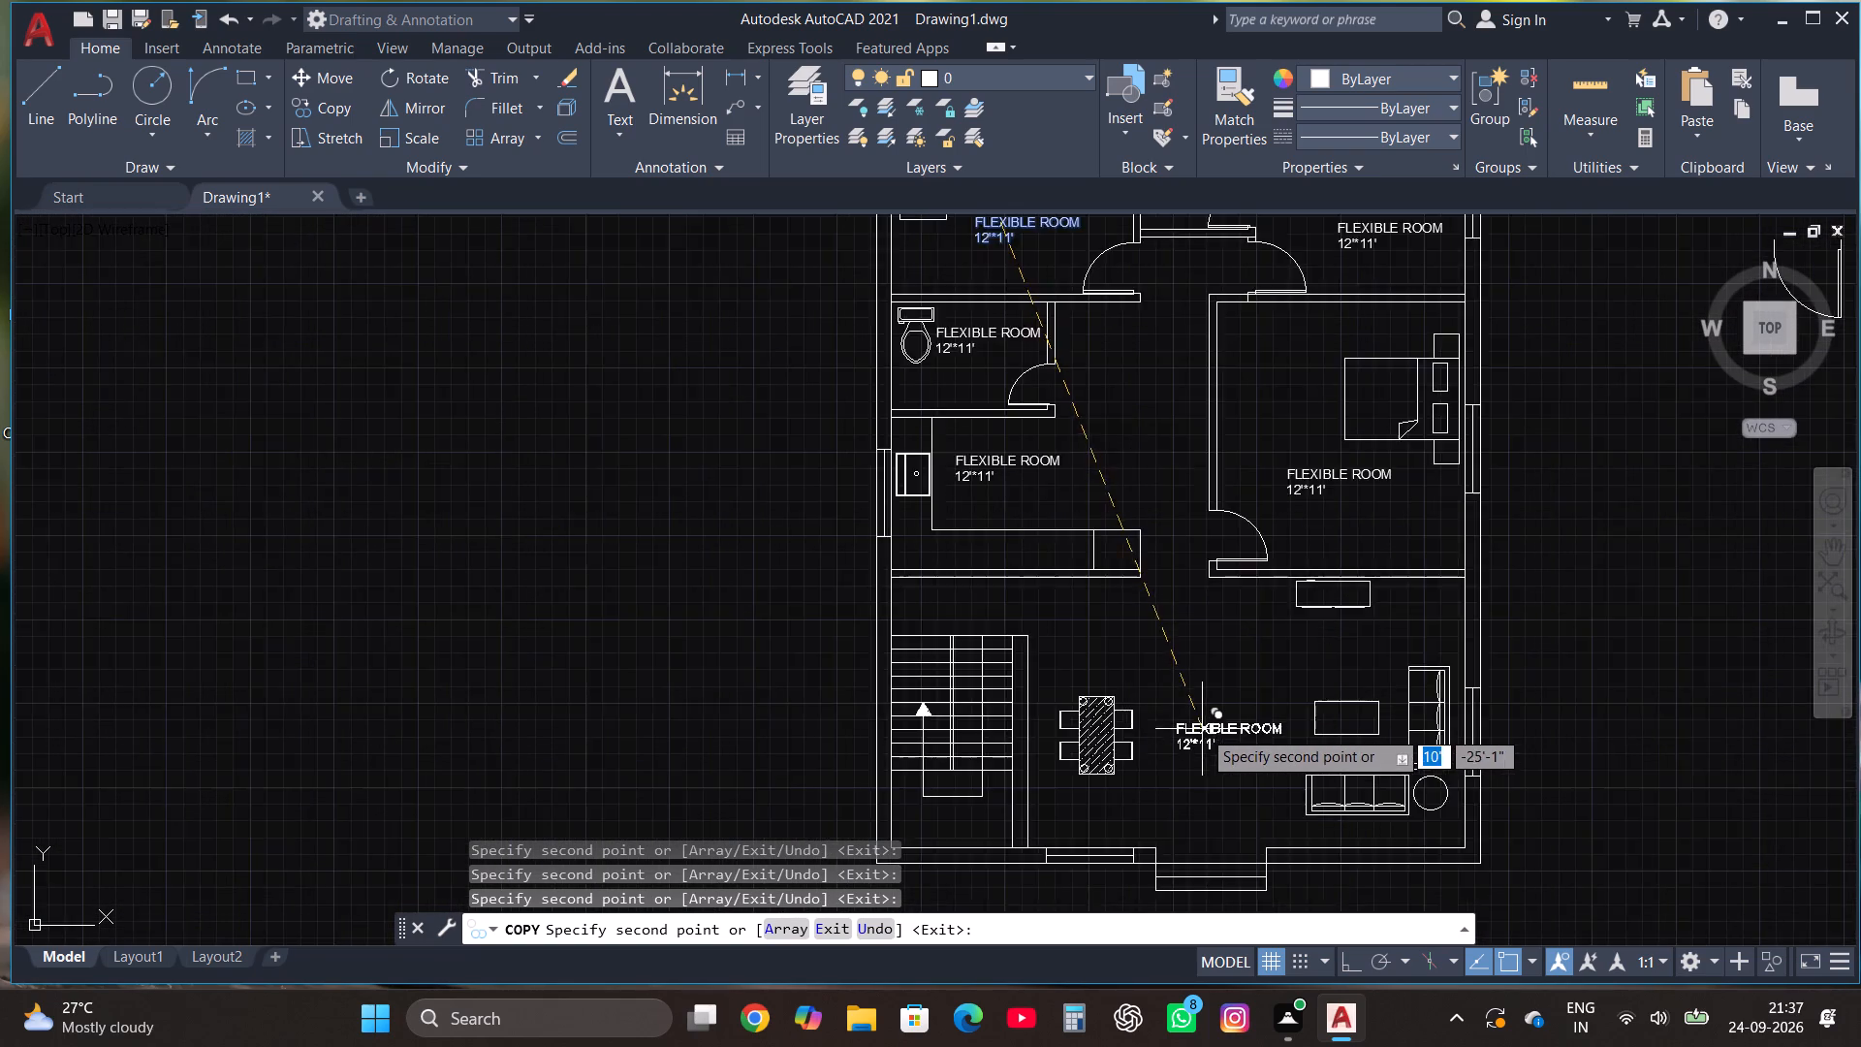
{"action": "scroll", "coordinate": [1202, 727], "scroll_direction": "up", "scroll_amount": 1}
{"action": "left_click", "coordinate": [1201, 656]}
{"action": "scroll", "coordinate": [1199, 682], "scroll_direction": "down", "scroll_amount": 1}
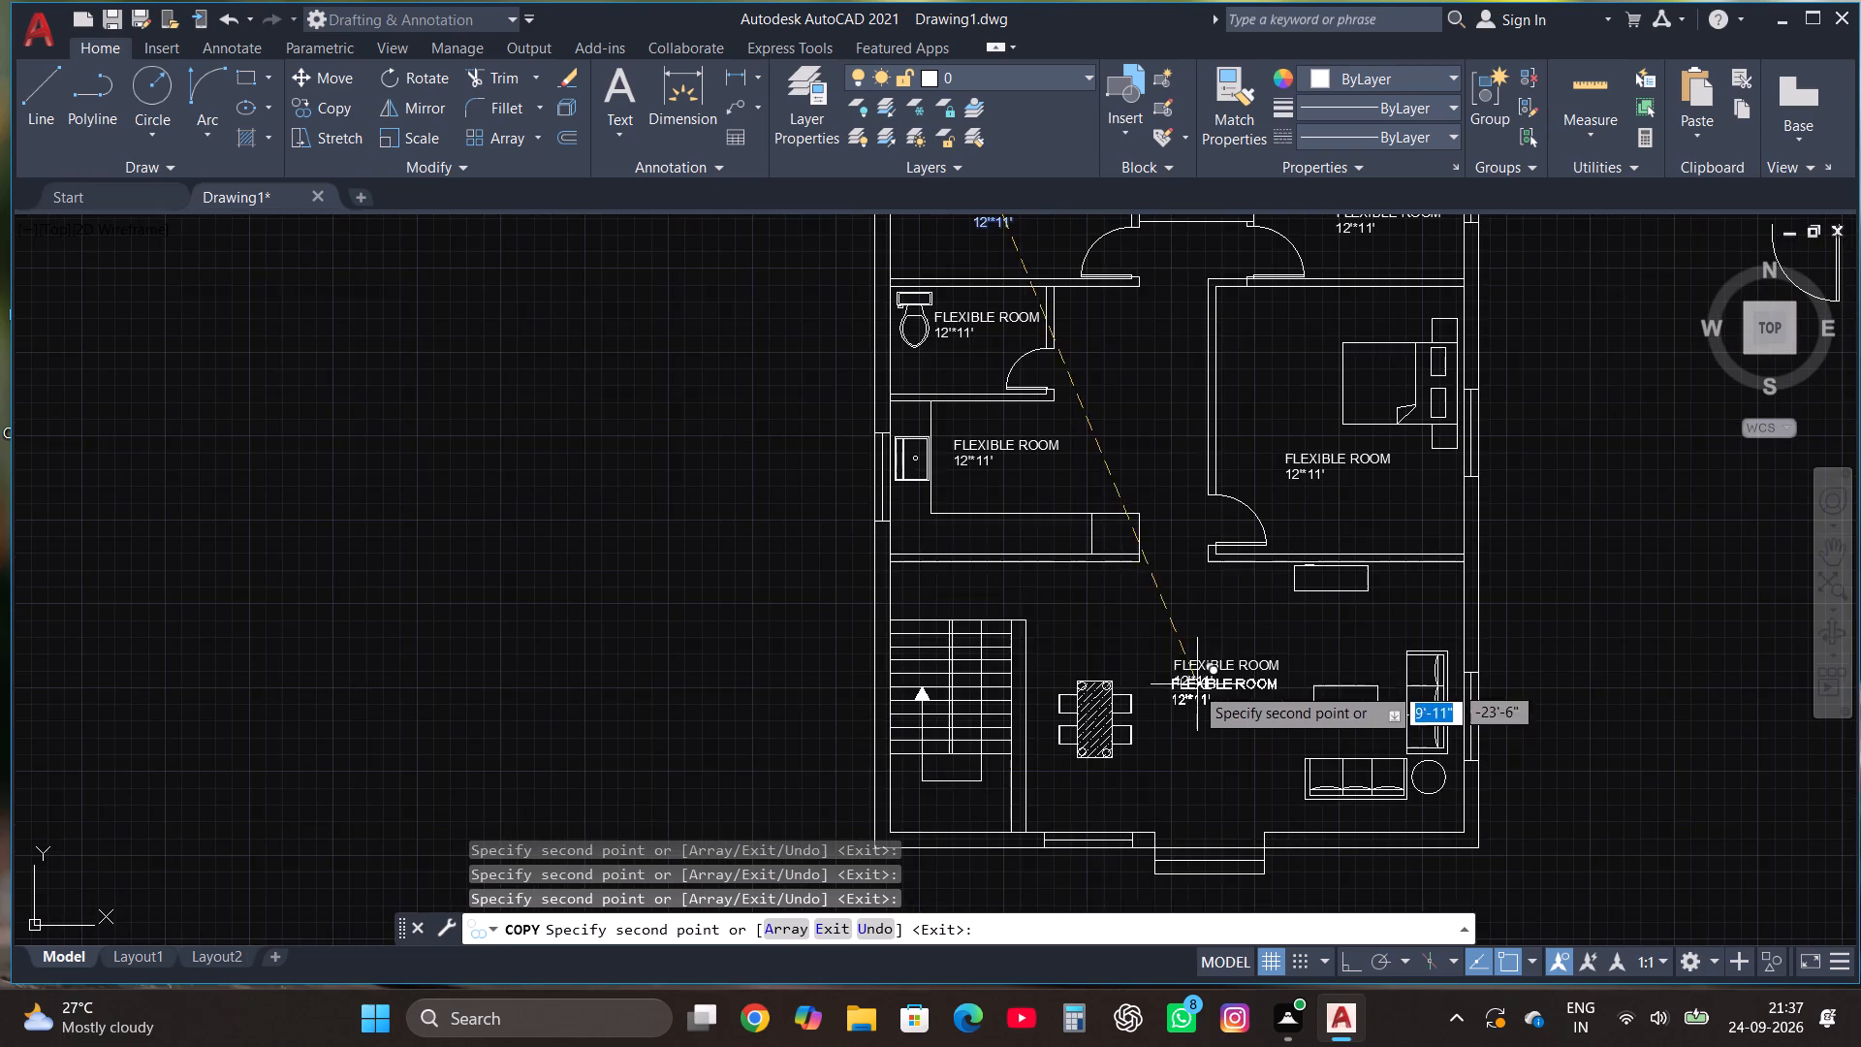
{"action": "scroll", "coordinate": [981, 579], "scroll_direction": "up", "scroll_amount": 2}
{"action": "left_click", "coordinate": [915, 599]}
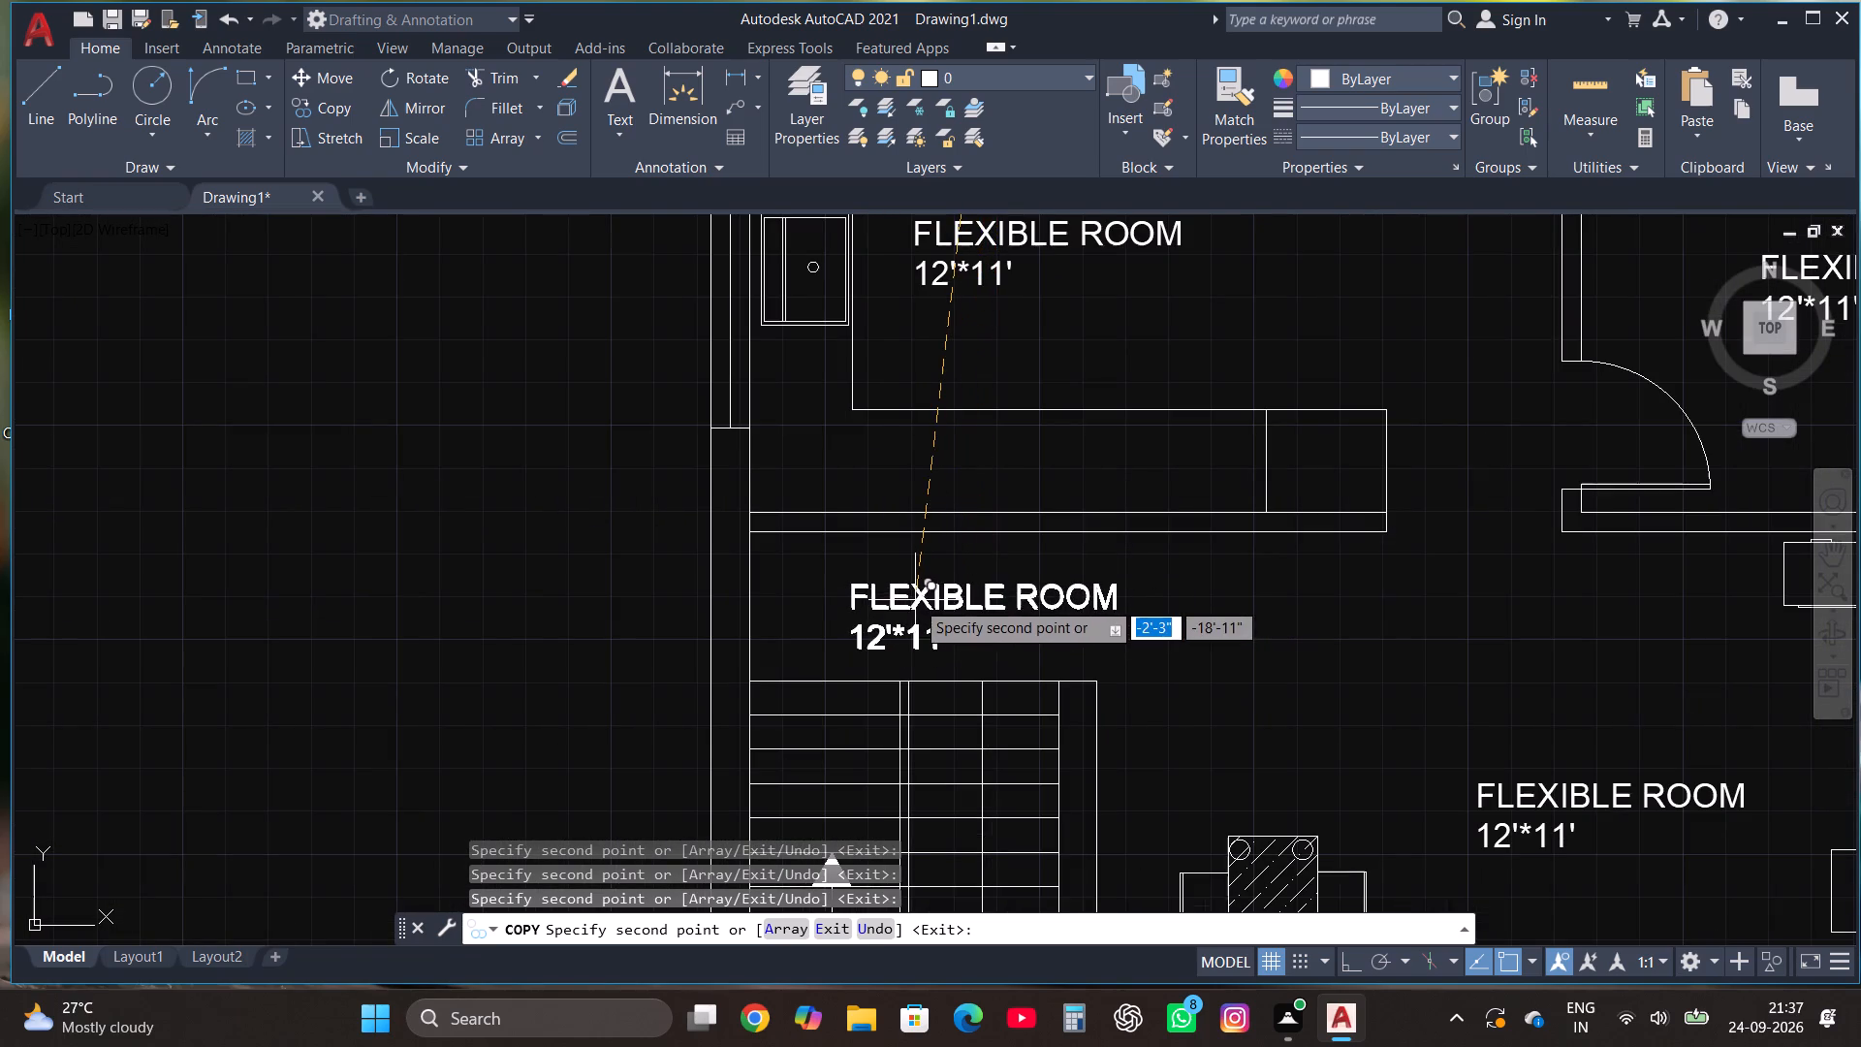
{"action": "key", "text": "Escape"}
Replace the text of the label copy above the staircase with UP.
{"action": "left_click", "coordinate": [937, 570]}
{"action": "left_click", "coordinate": [919, 605]}
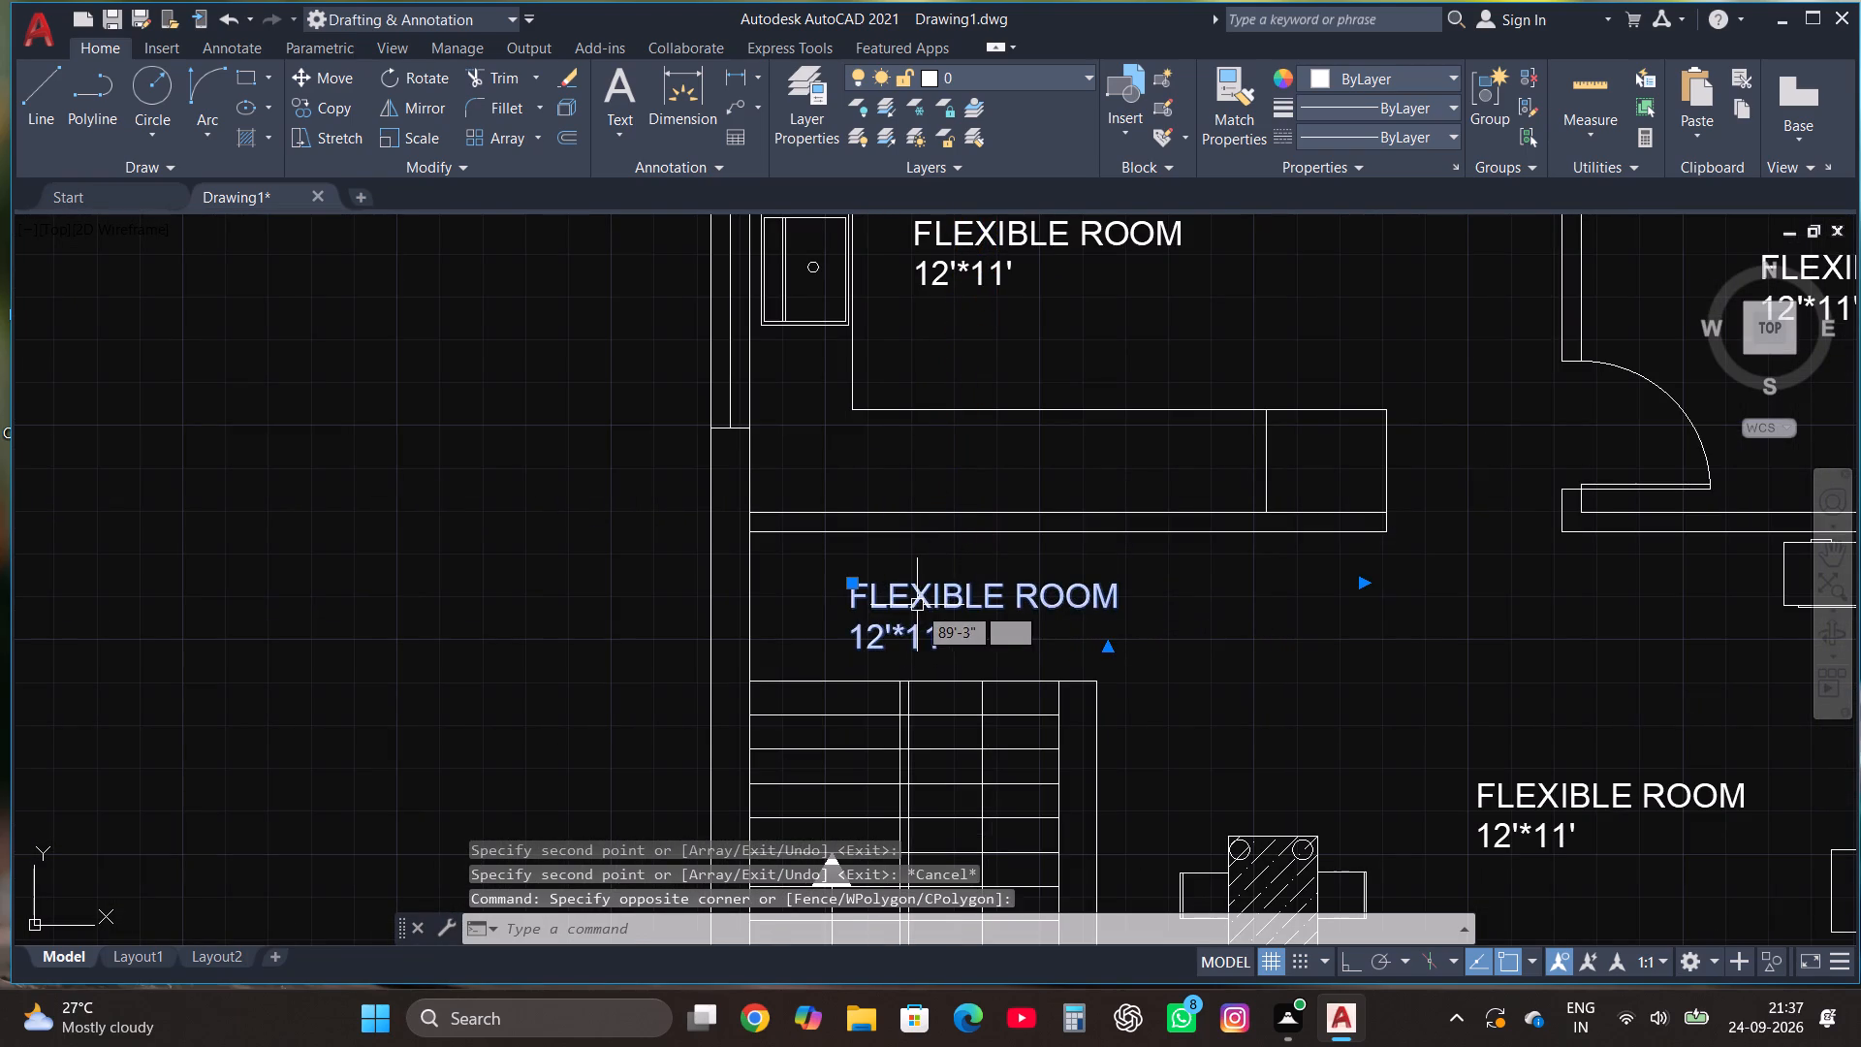
{"action": "right_click", "coordinate": [917, 605]}
{"action": "left_click", "coordinate": [1044, 410]}
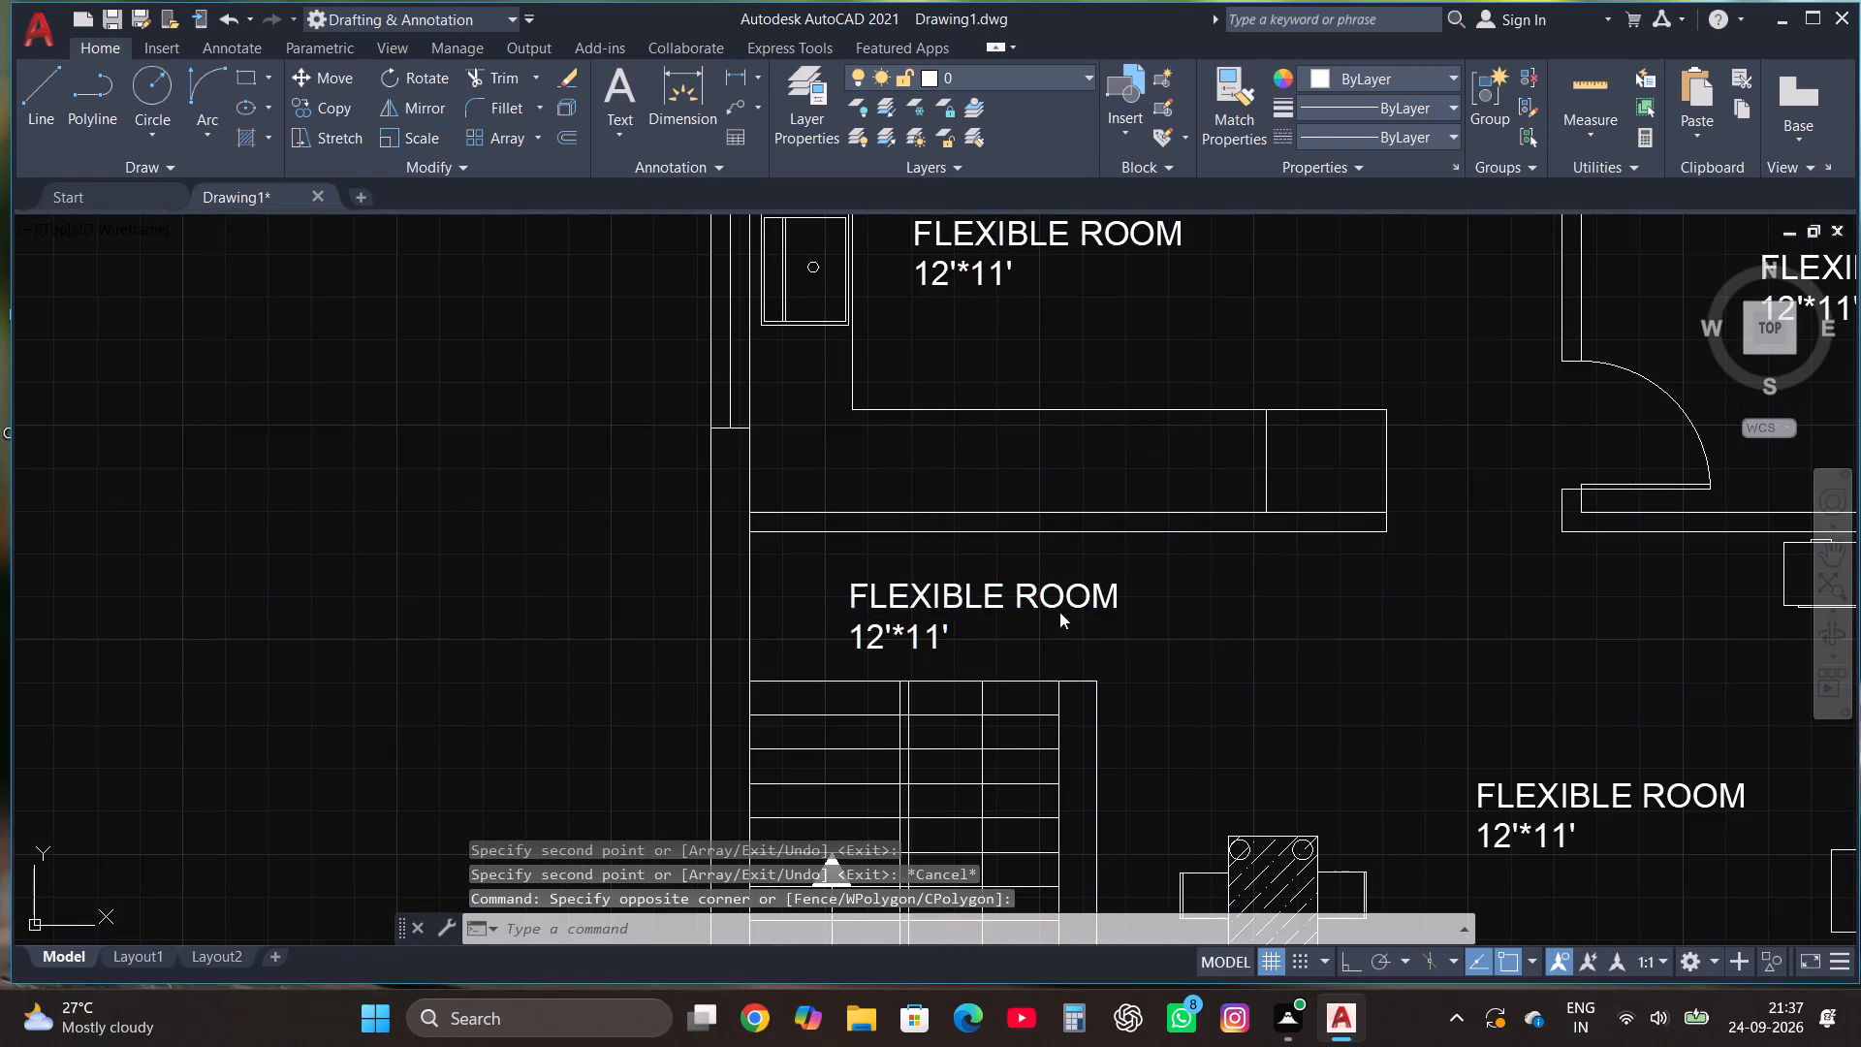
{"action": "left_click", "coordinate": [1019, 639]}
{"action": "key", "text": "BackSpace"}
{"action": "key", "text": "BackSpace"}
{"action": "key", "text": "BackSpace"}
{"action": "key", "text": "BackSpace"}
{"action": "key", "text": "BackSpace"}
{"action": "key", "text": "BackSpace"}
{"action": "key", "text": "BackSpace"}
{"action": "key", "text": "BackSpace"}
{"action": "key", "text": "BackSpace"}
{"action": "key", "text": "BackSpace"}
{"action": "key", "text": "BackSpace"}
{"action": "key", "text": "BackSpace"}
{"action": "key", "text": "BackSpace"}
{"action": "key", "text": "BackSpace"}
{"action": "key", "text": "BackSpace"}
{"action": "key", "text": "BackSpace"}
{"action": "key", "text": "BackSpace"}
{"action": "key", "text": "BackSpace"}
{"action": "key", "text": "BackSpace"}
{"action": "key", "text": "BackSpace"}
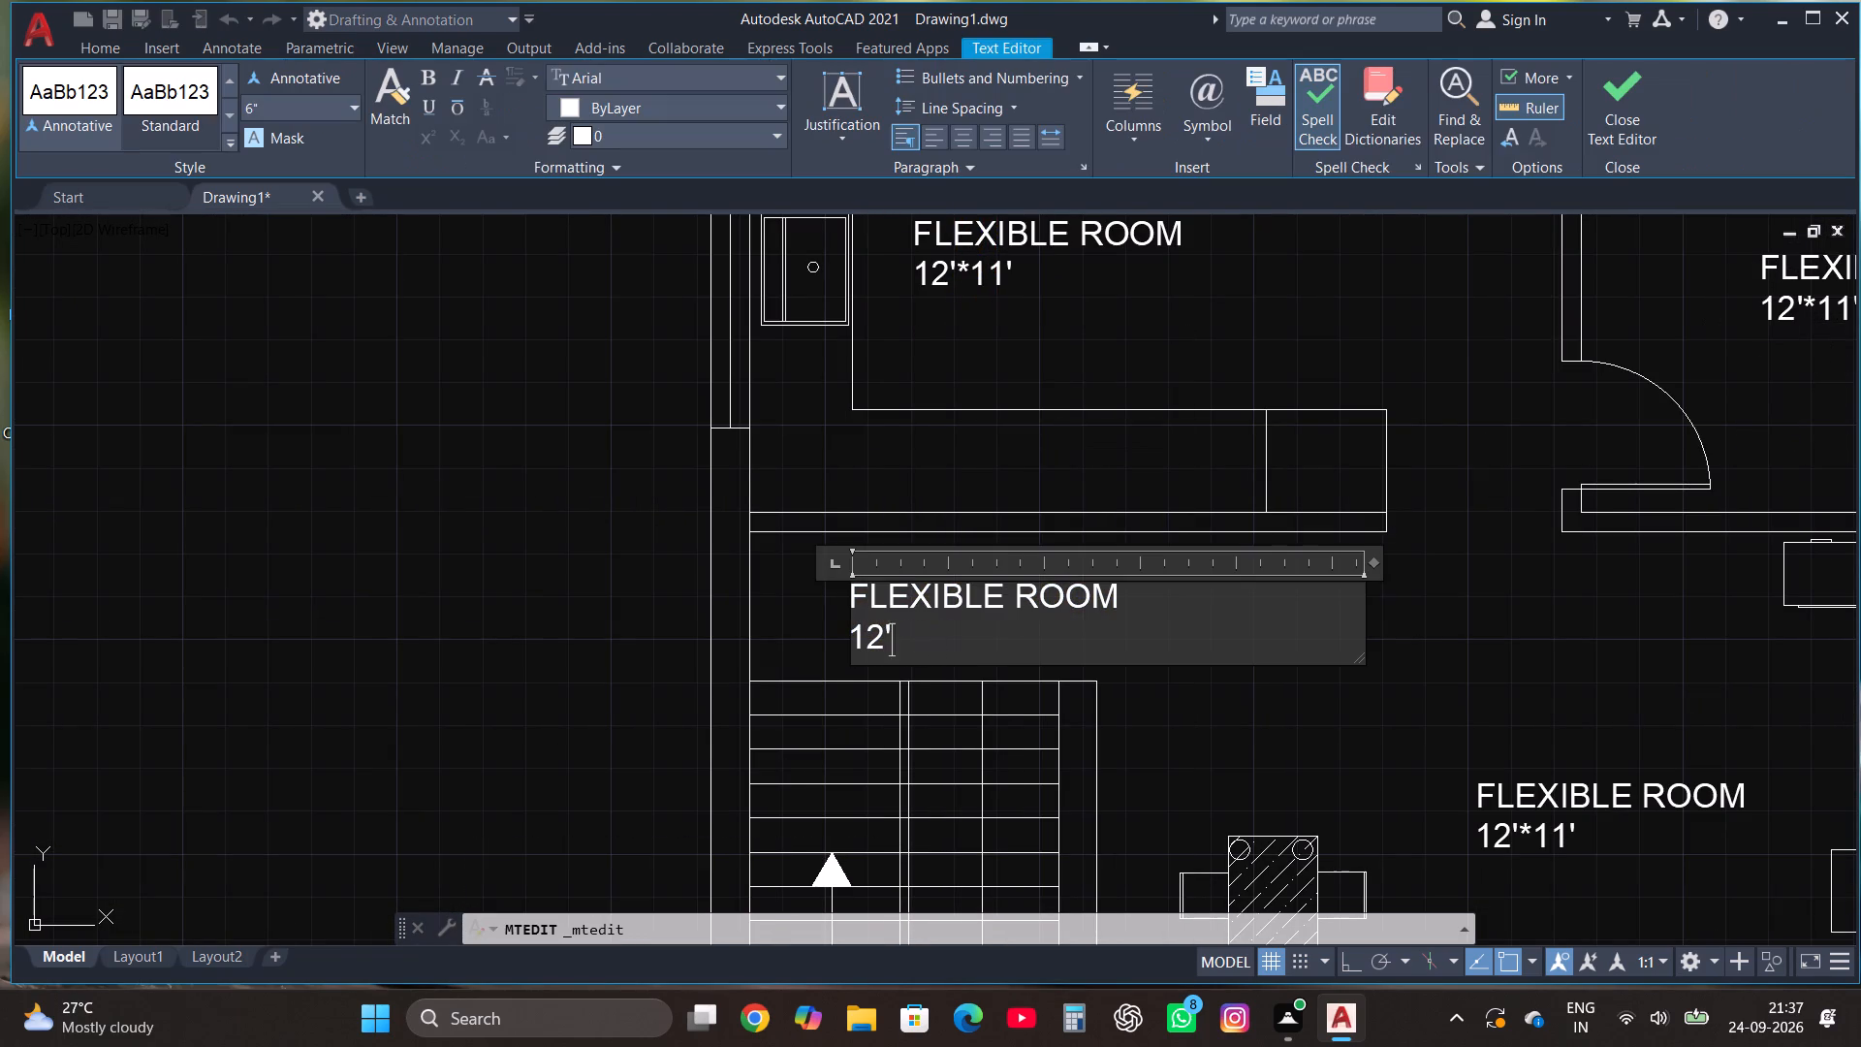
{"action": "type", "text": "UP"}
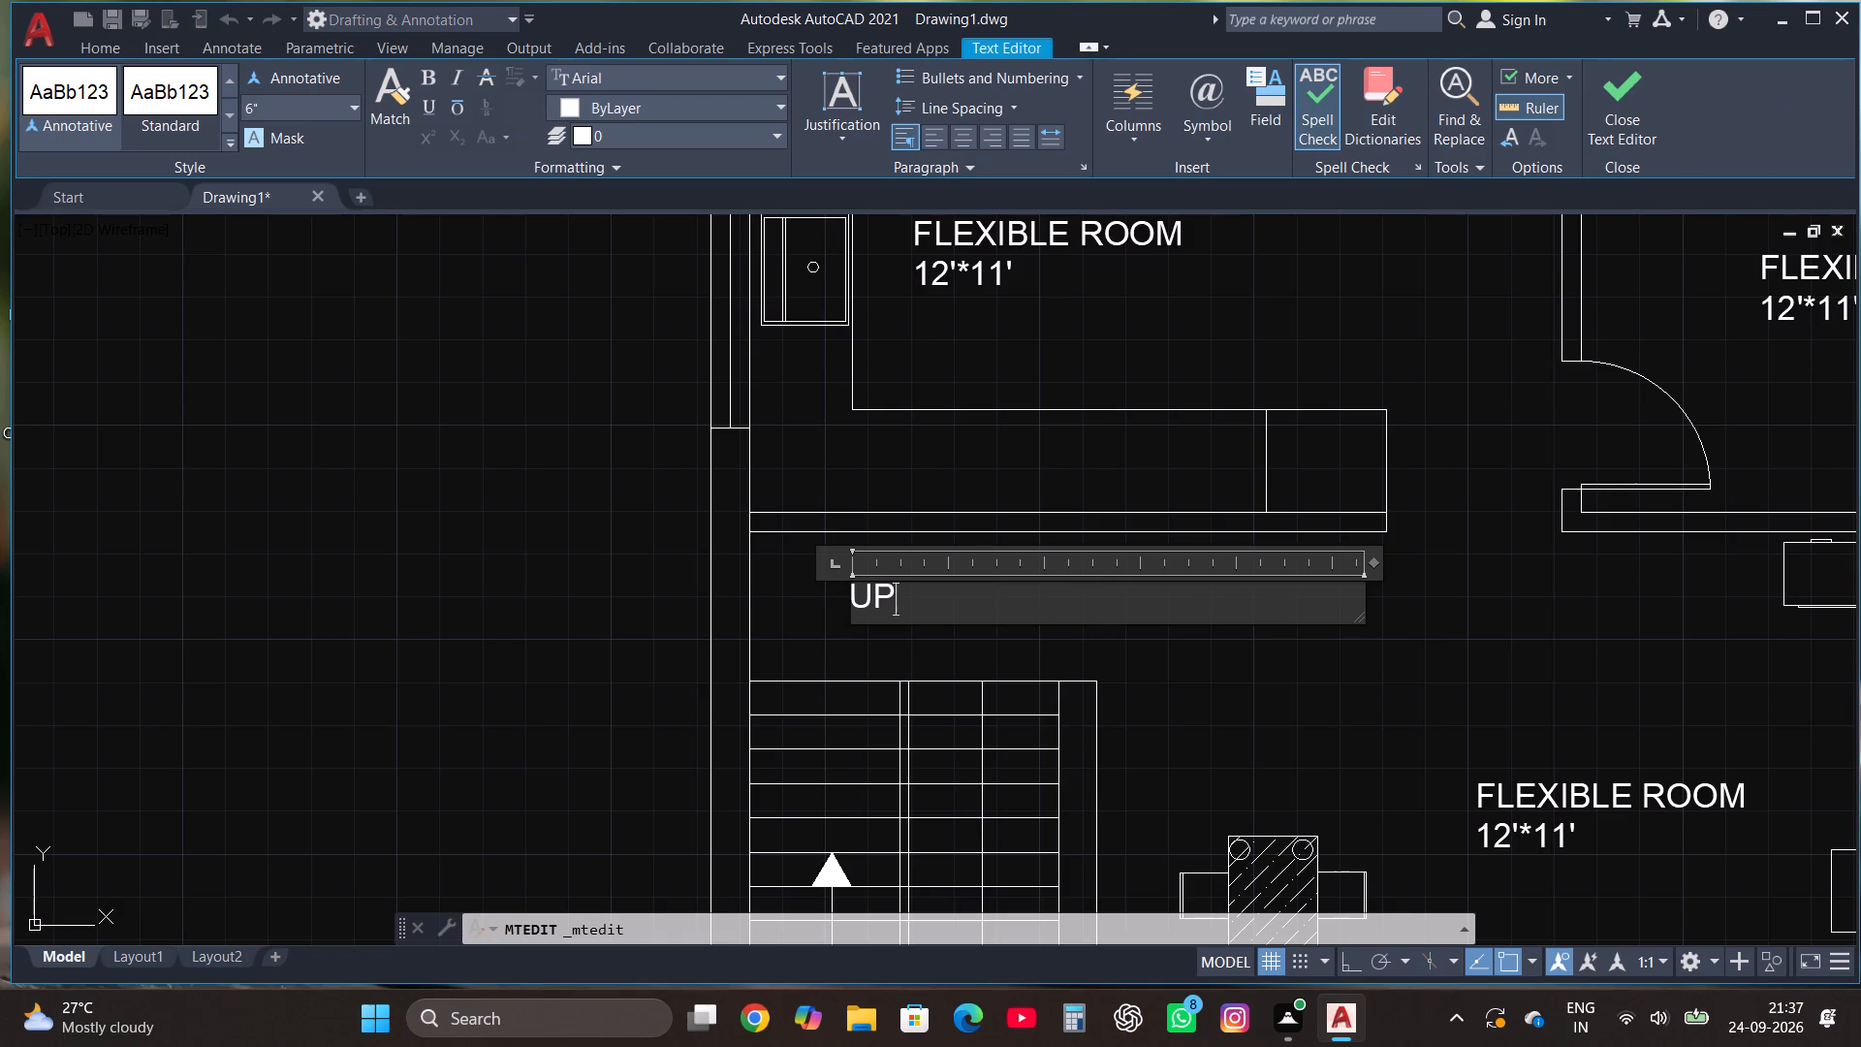
{"action": "left_click", "coordinate": [1638, 97]}
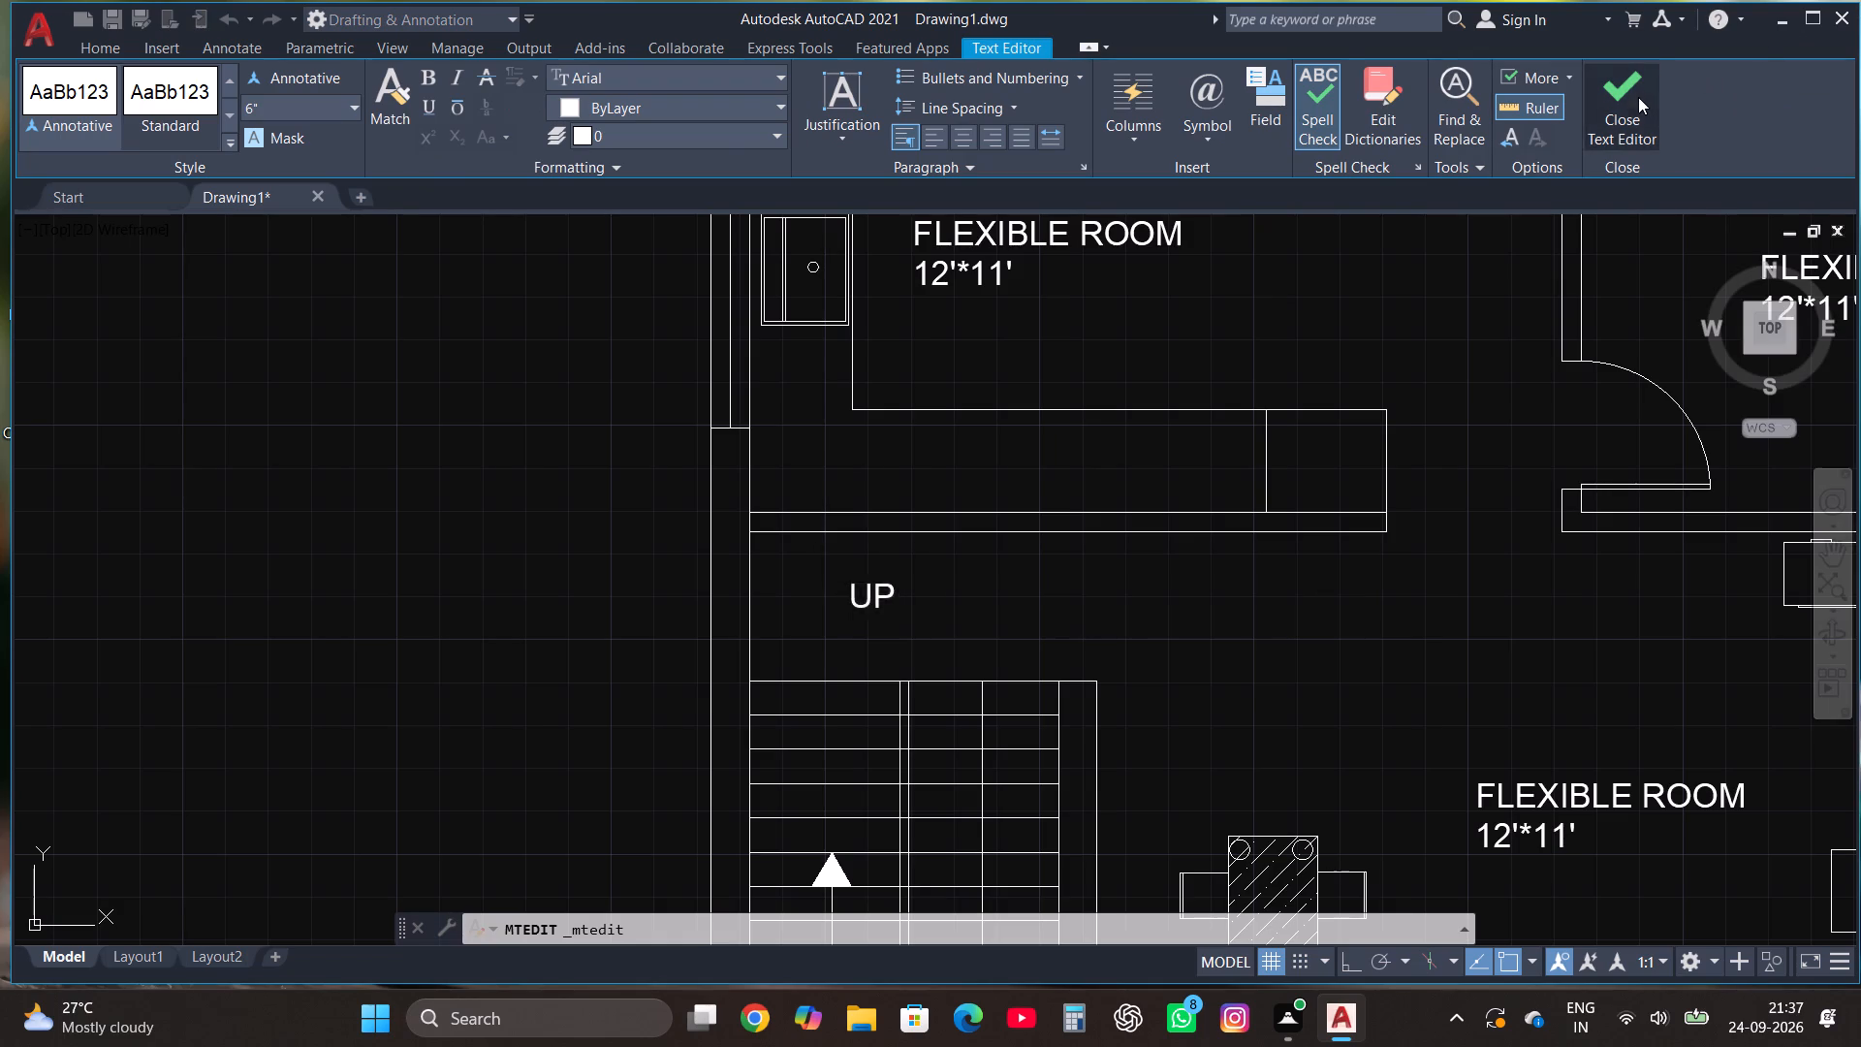
Move the UP label closer to the staircase, just above the top step of the right-hand flight.
{"action": "left_click", "coordinate": [878, 593]}
{"action": "left_click", "coordinate": [324, 74]}
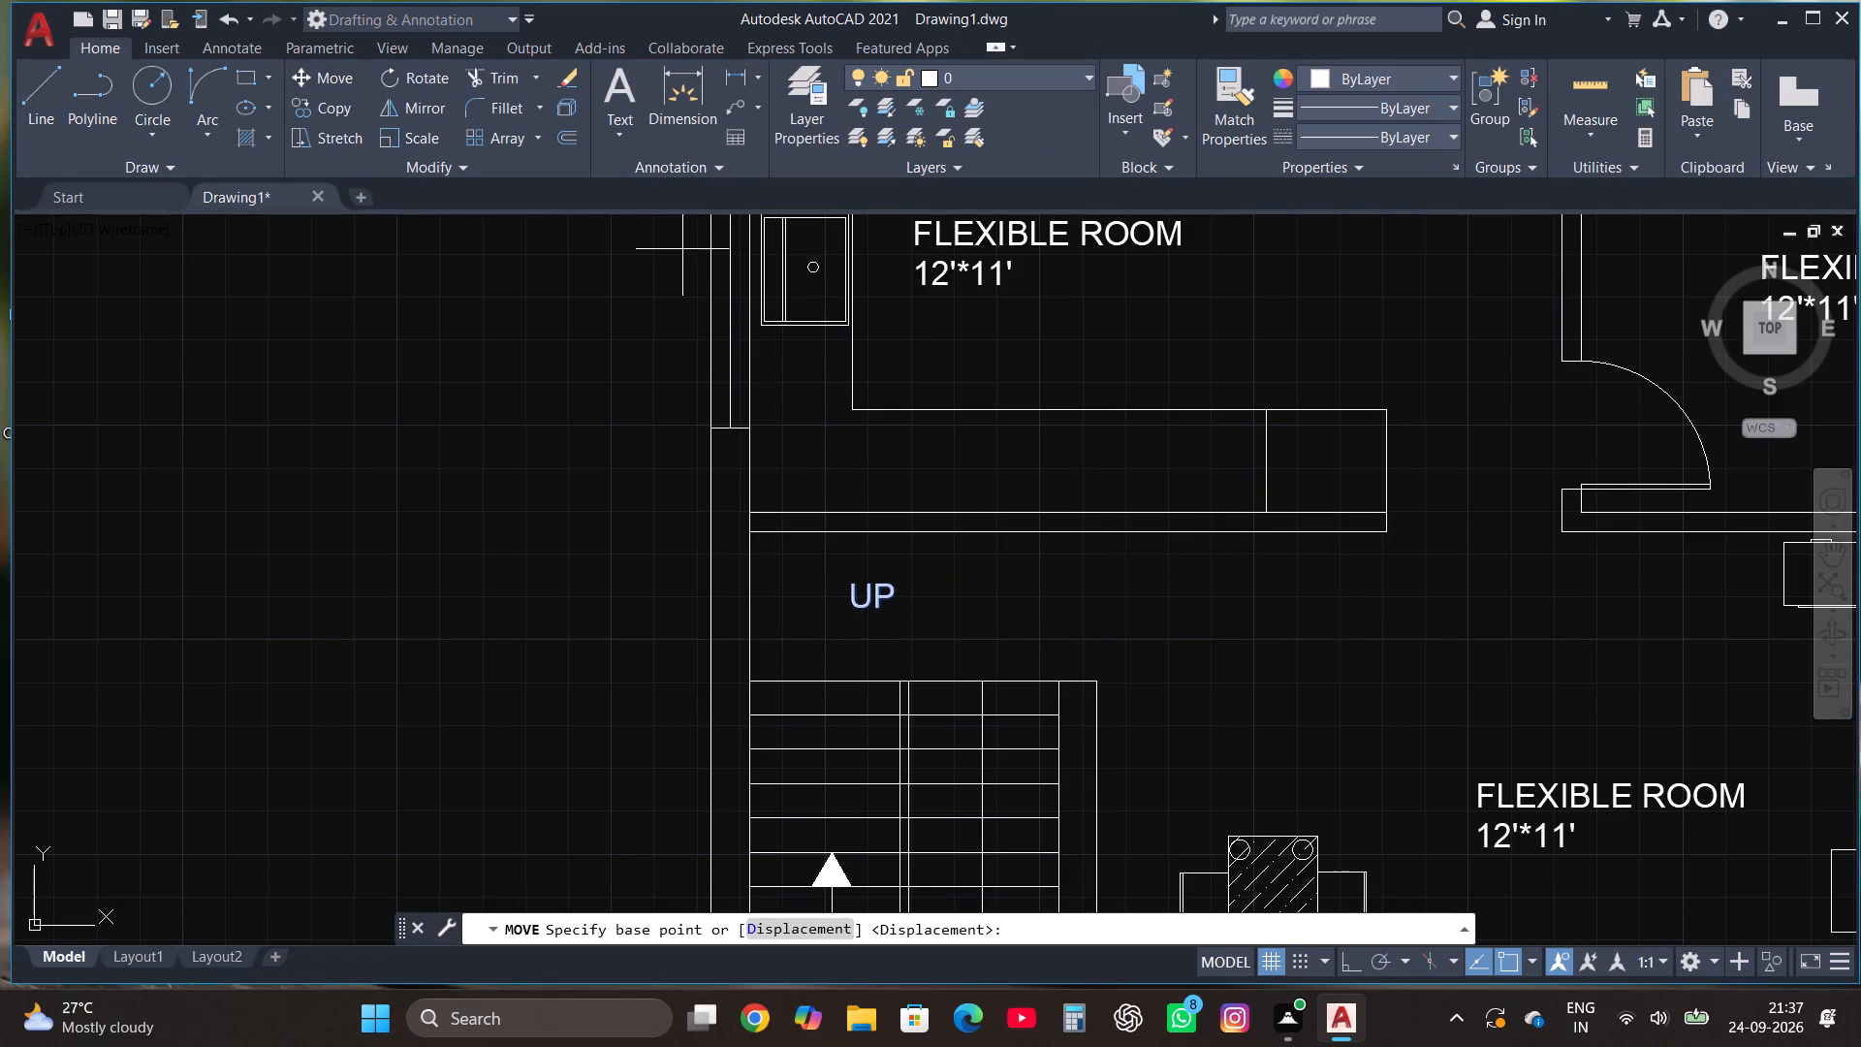
{"action": "left_click", "coordinate": [881, 591]}
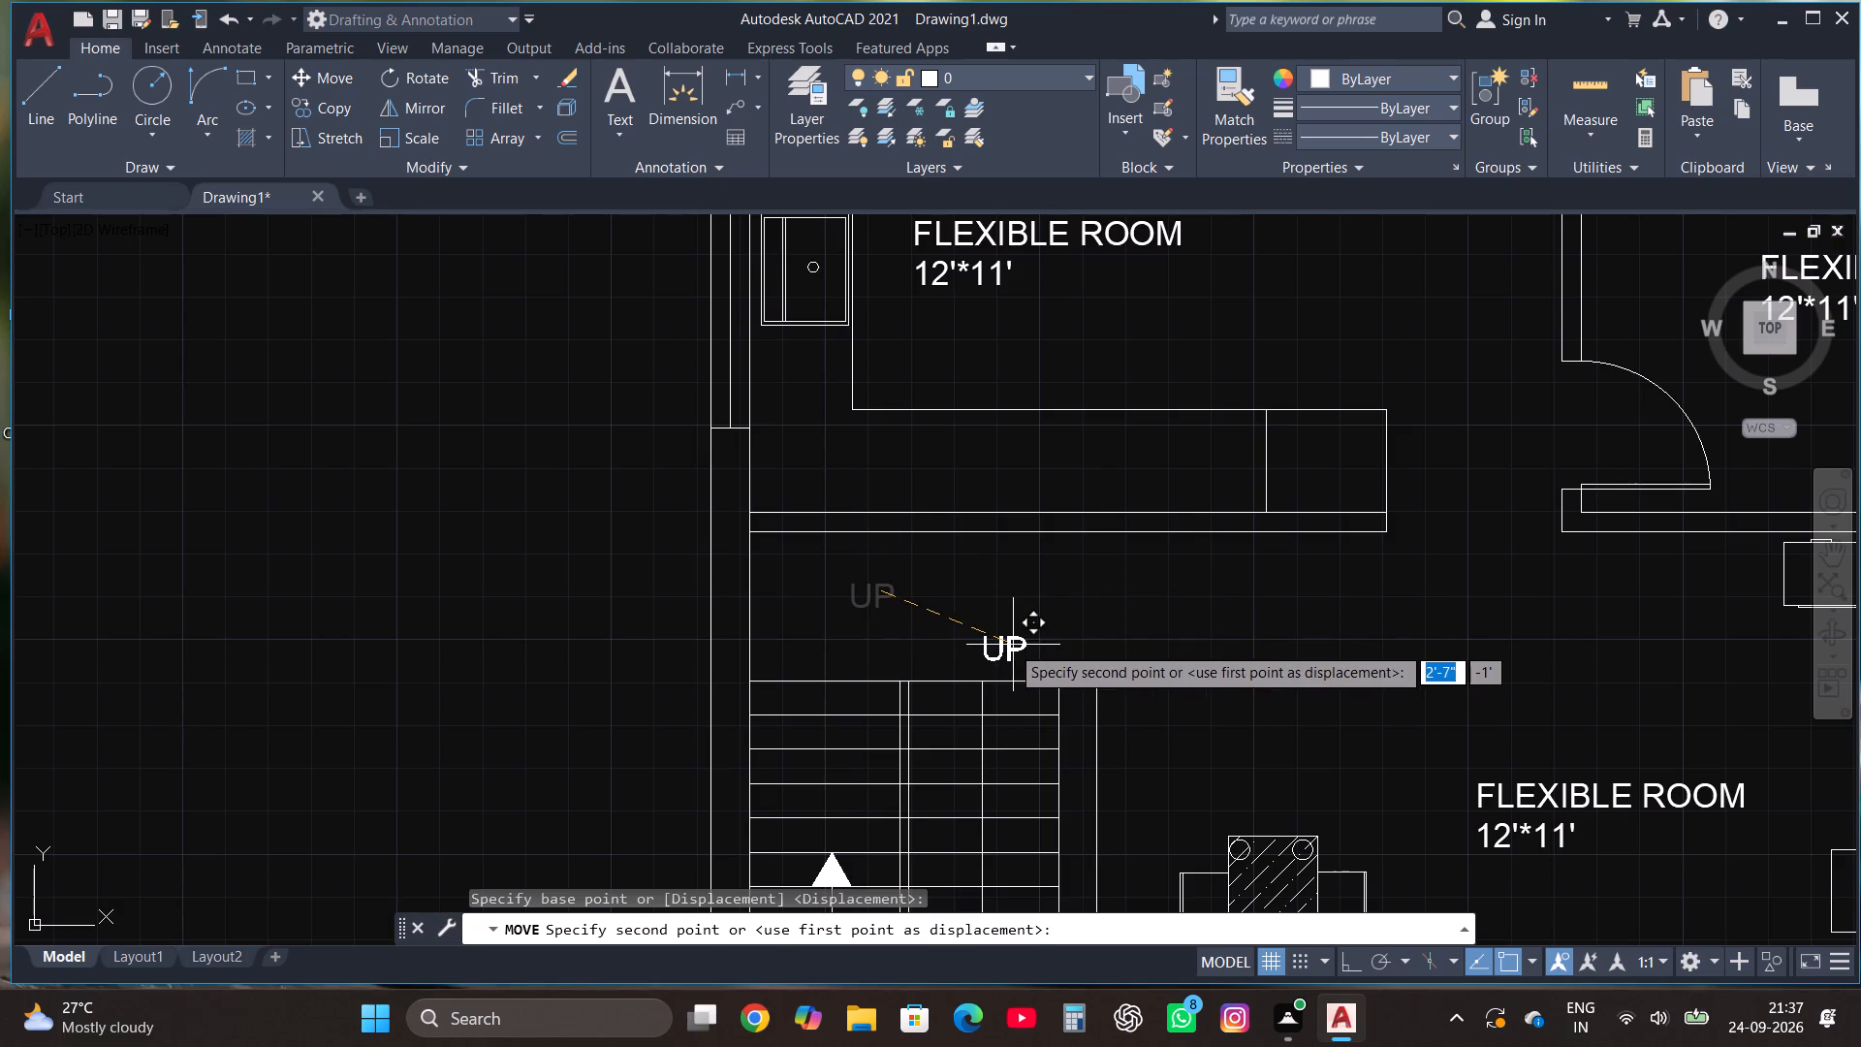
{"action": "left_click", "coordinate": [990, 647]}
Change the label copy between the dining table and sofas to LIVING/DINING with 22'4"*15' on the second line.
{"action": "scroll", "coordinate": [835, 516], "scroll_direction": "down", "scroll_amount": 2}
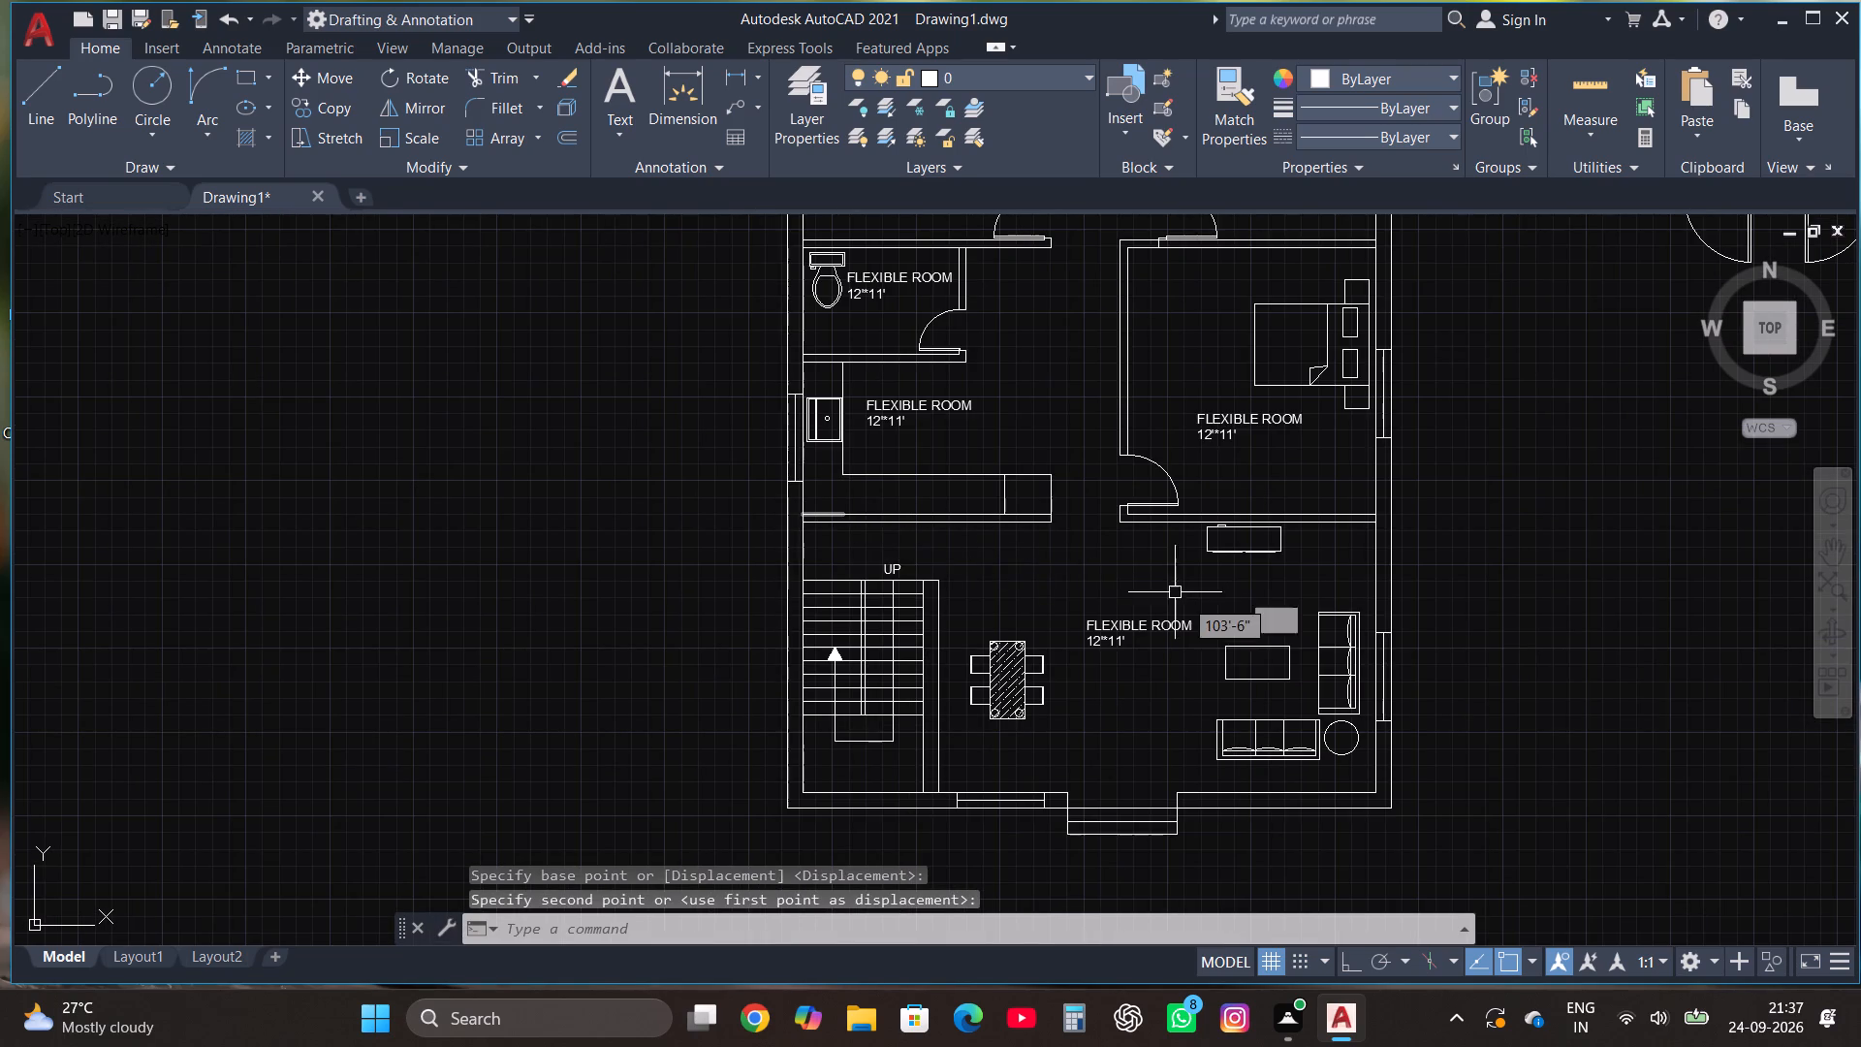
{"action": "scroll", "coordinate": [1194, 624], "scroll_direction": "up", "scroll_amount": 2}
{"action": "left_click", "coordinate": [1111, 630]}
{"action": "right_click", "coordinate": [1110, 630]}
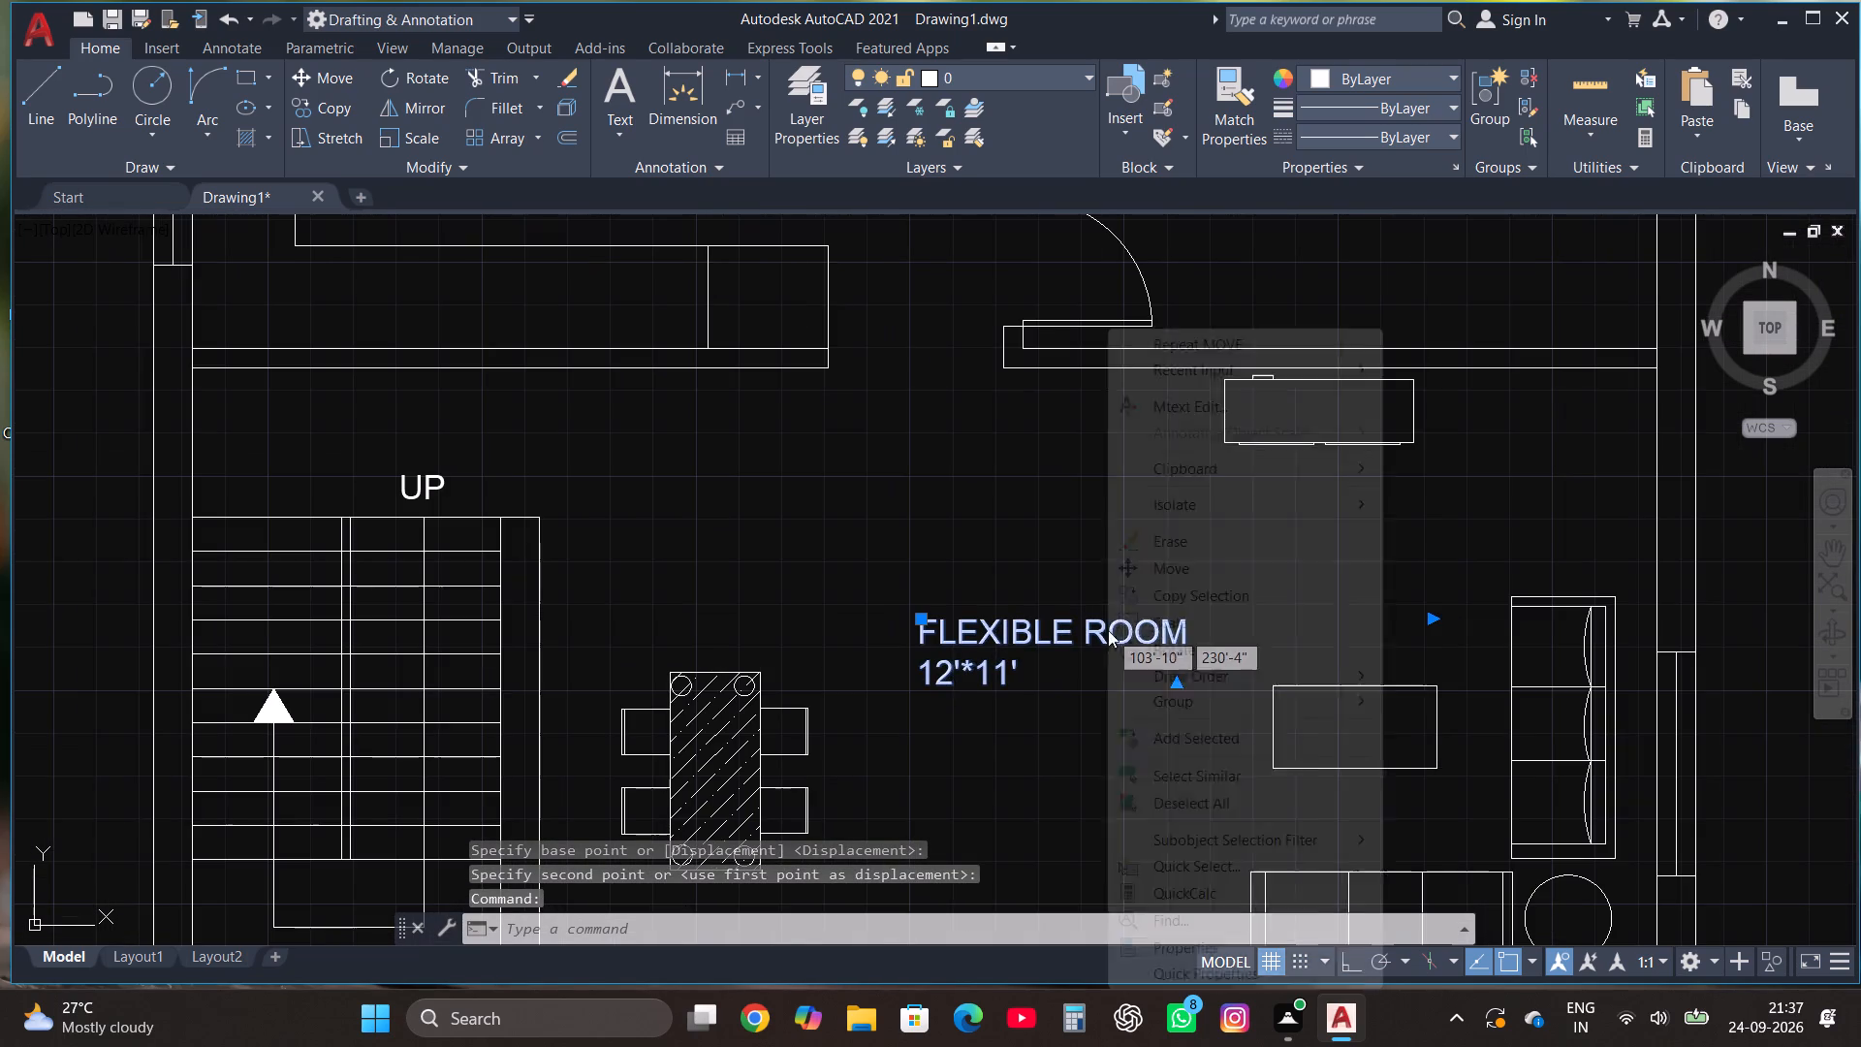
{"action": "left_click", "coordinate": [1194, 402]}
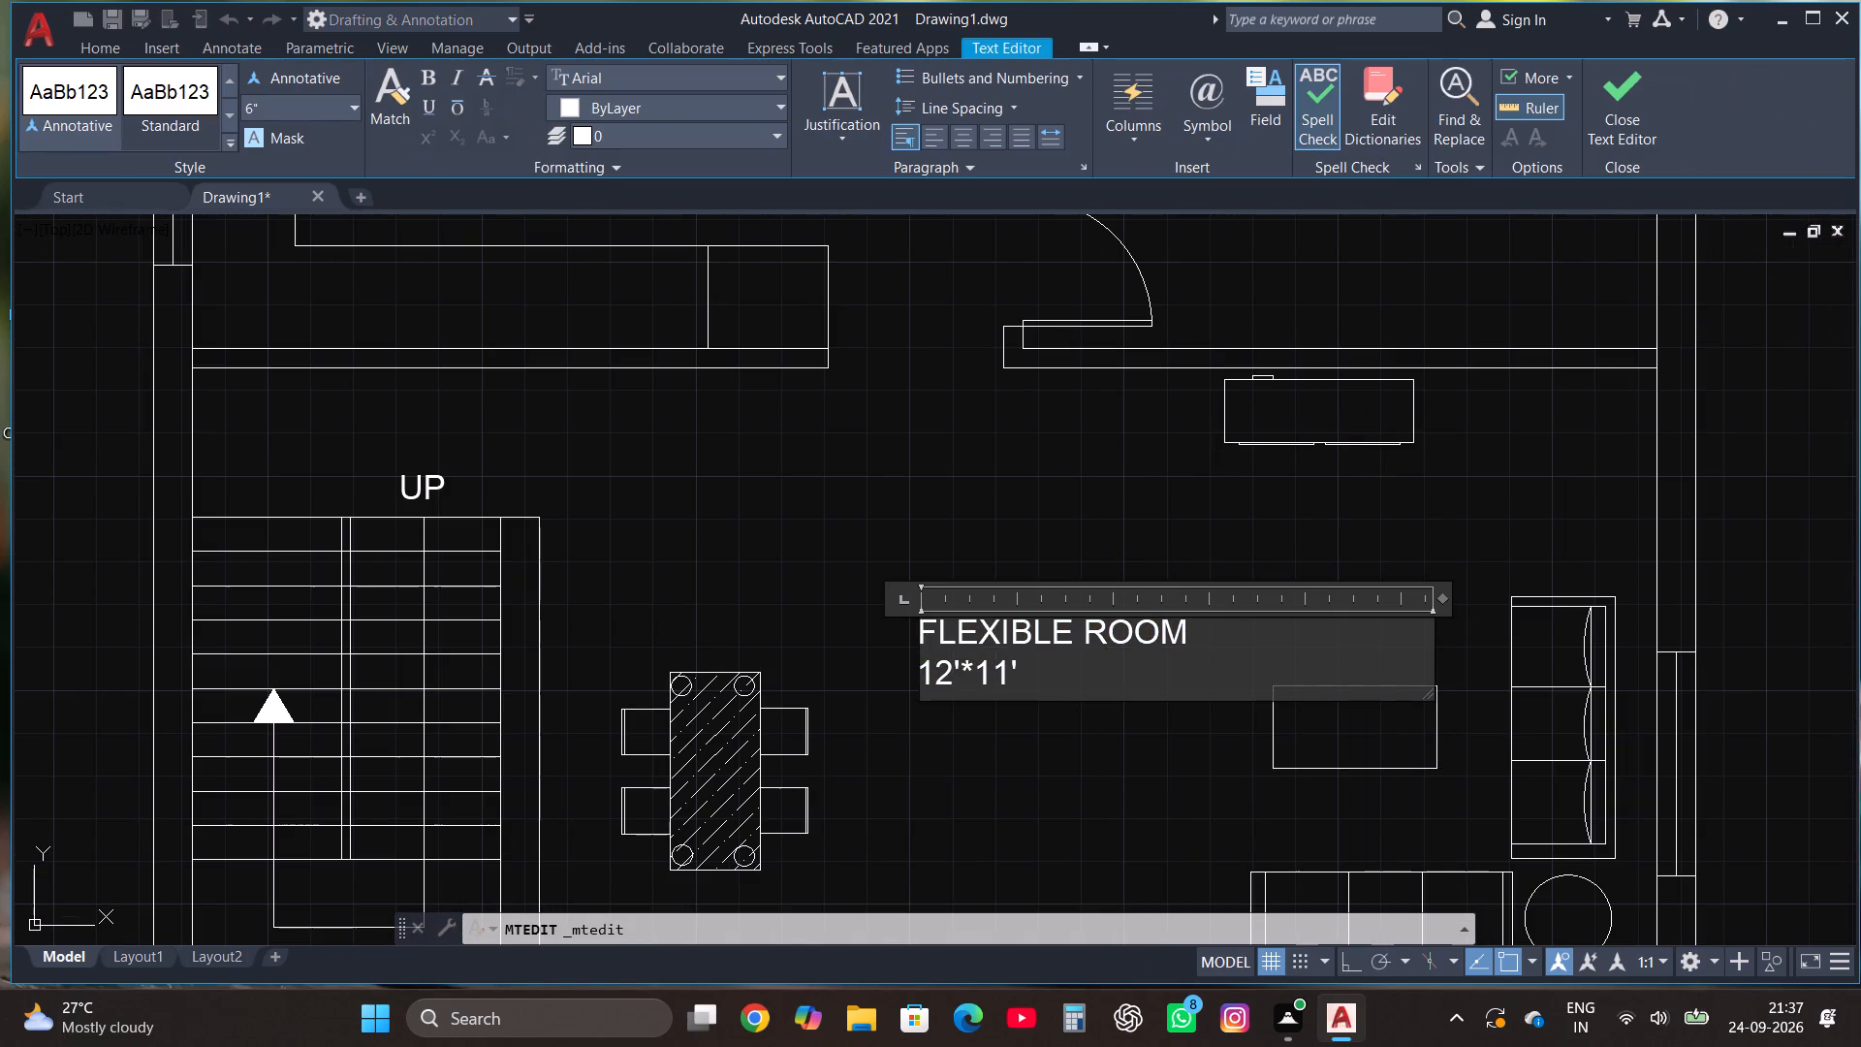
{"action": "left_click", "coordinate": [1103, 660]}
{"action": "key", "text": "BackSpace"}
{"action": "key", "text": "BackSpace"}
{"action": "key", "text": "BackSpace"}
{"action": "key", "text": "BackSpace"}
{"action": "key", "text": "BackSpace"}
{"action": "key", "text": "BackSpace"}
{"action": "key", "text": "BackSpace"}
{"action": "key", "text": "BackSpace"}
{"action": "key", "text": "BackSpace"}
{"action": "key", "text": "BackSpace"}
{"action": "key", "text": "BackSpace"}
{"action": "key", "text": "BackSpace"}
{"action": "key", "text": "BackSpace"}
{"action": "key", "text": "BackSpace"}
{"action": "key", "text": "BackSpace"}
{"action": "key", "text": "BackSpace"}
{"action": "key", "text": "BackSpace"}
{"action": "key", "text": "BackSpace"}
{"action": "key", "text": "BackSpace"}
{"action": "key", "text": "BackSpace"}
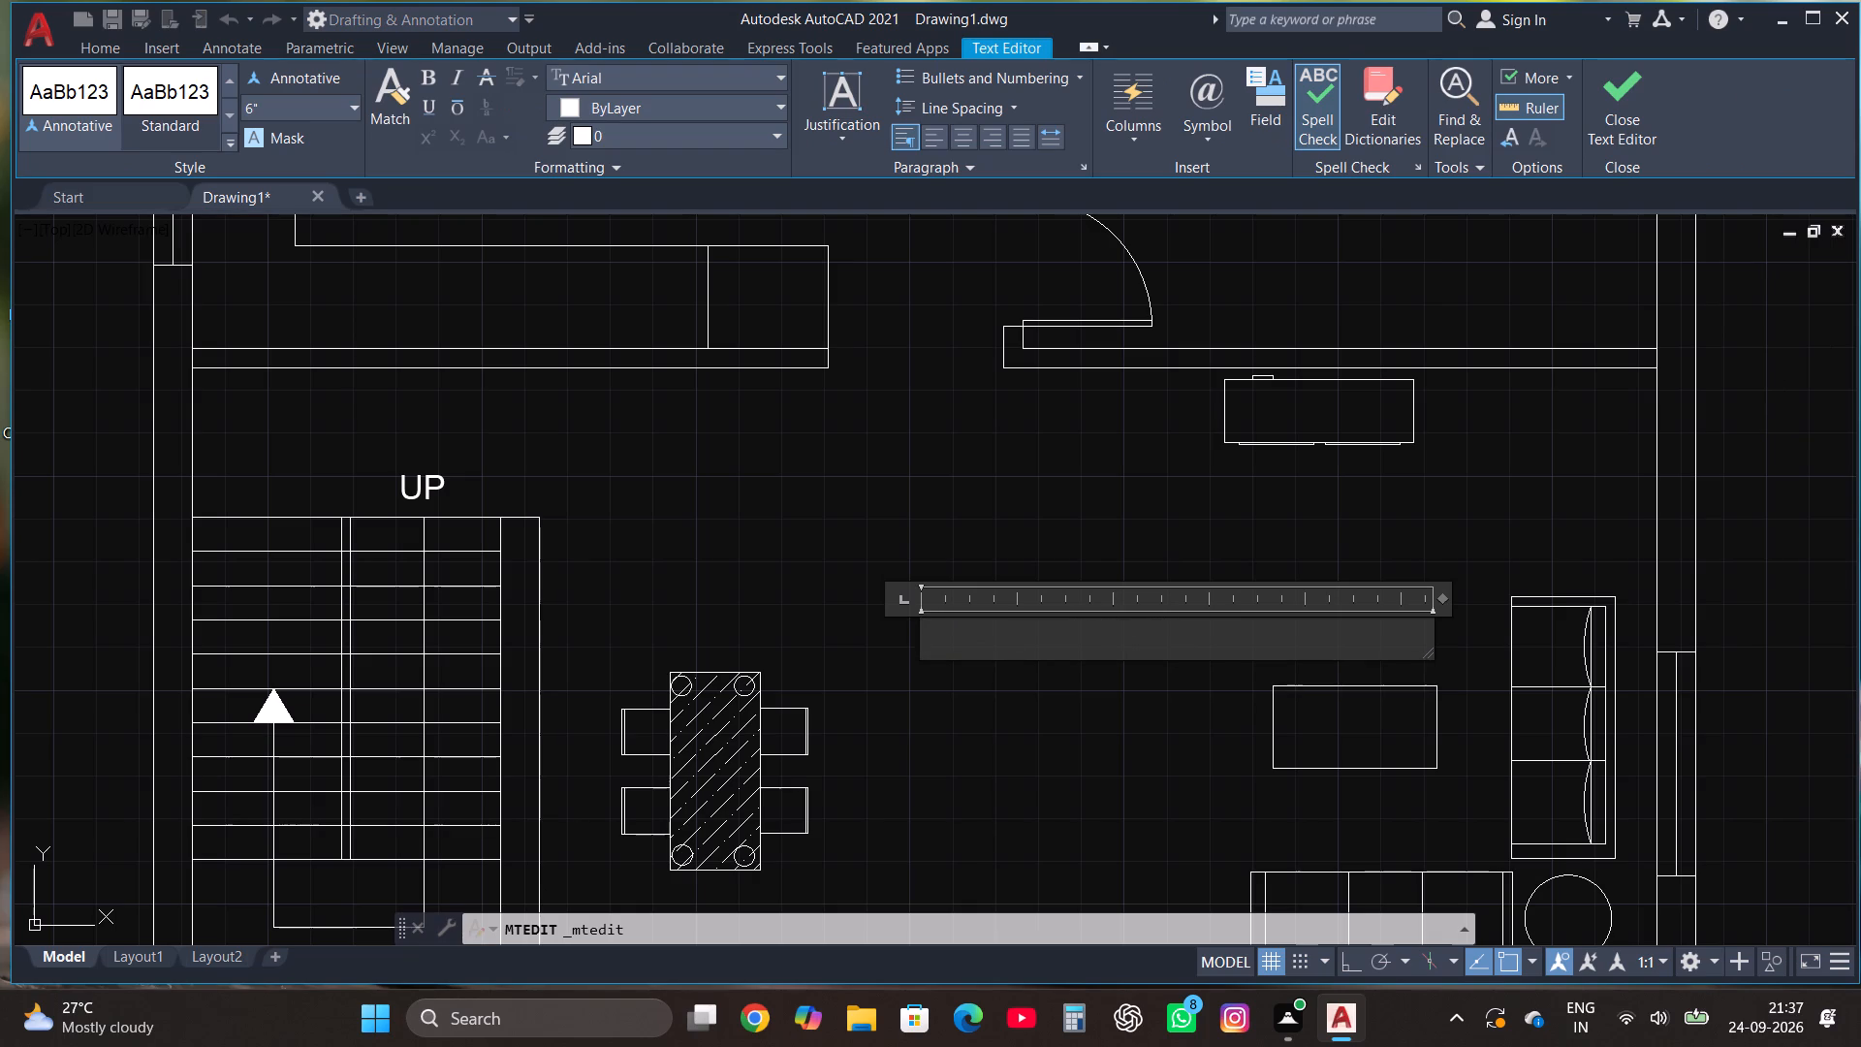
{"action": "type", "text": "LIVING"}
{"action": "key", "text": "slash"}
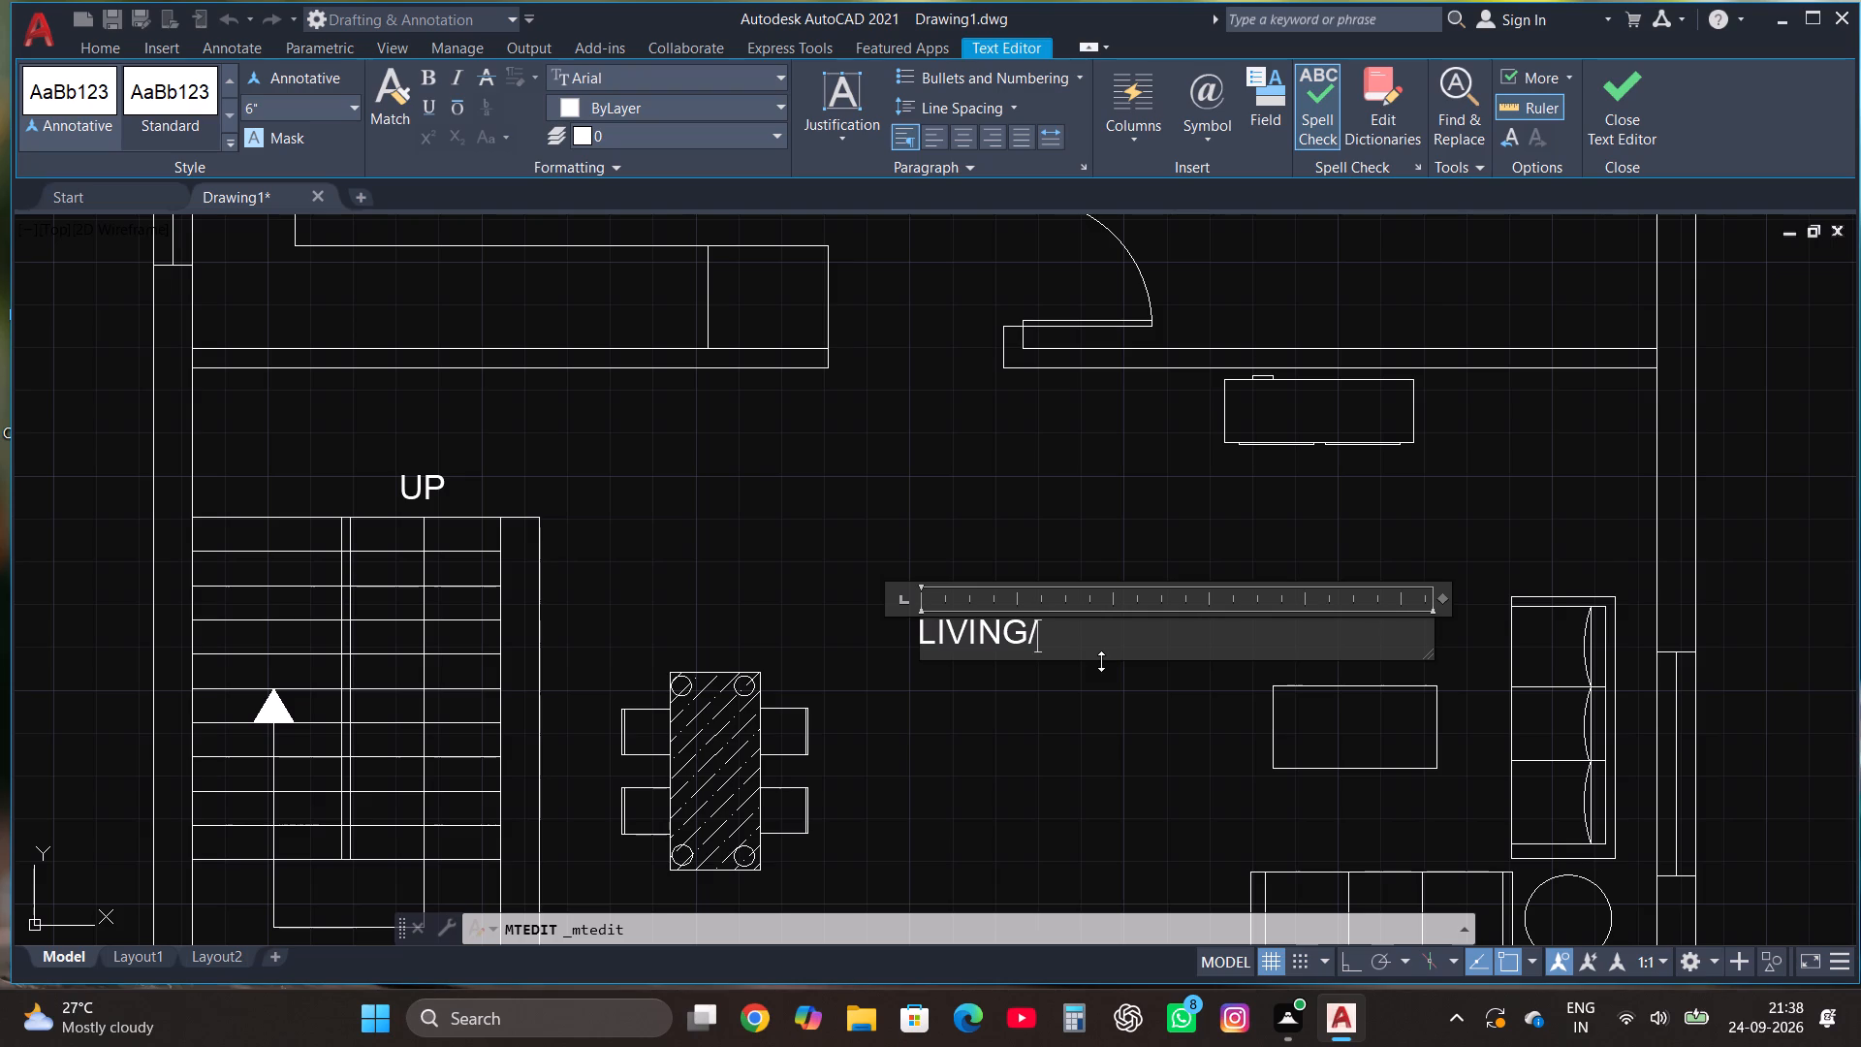
{"action": "type", "text": "DINING"}
{"action": "key", "text": "Return"}
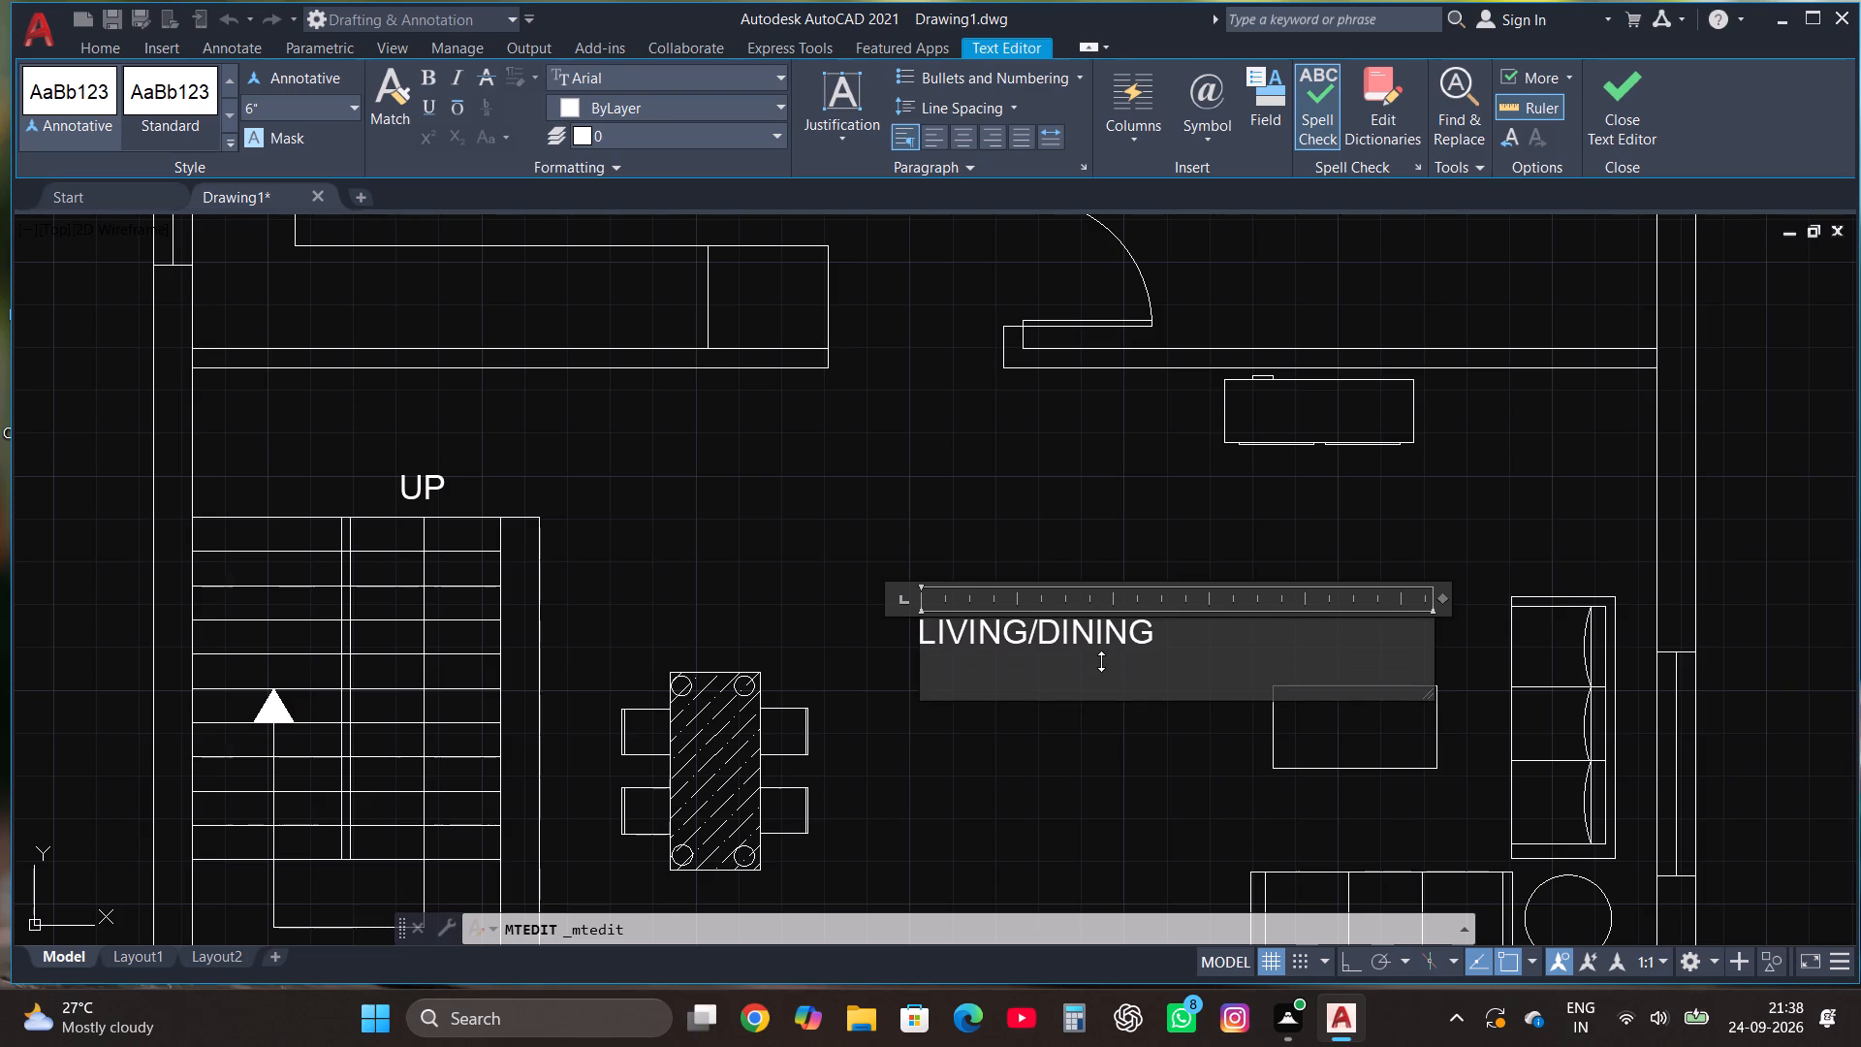
{"action": "type", "text": "22'"}
{"action": "type", "text": "4\"*"}
{"action": "type", "text": "15'"}
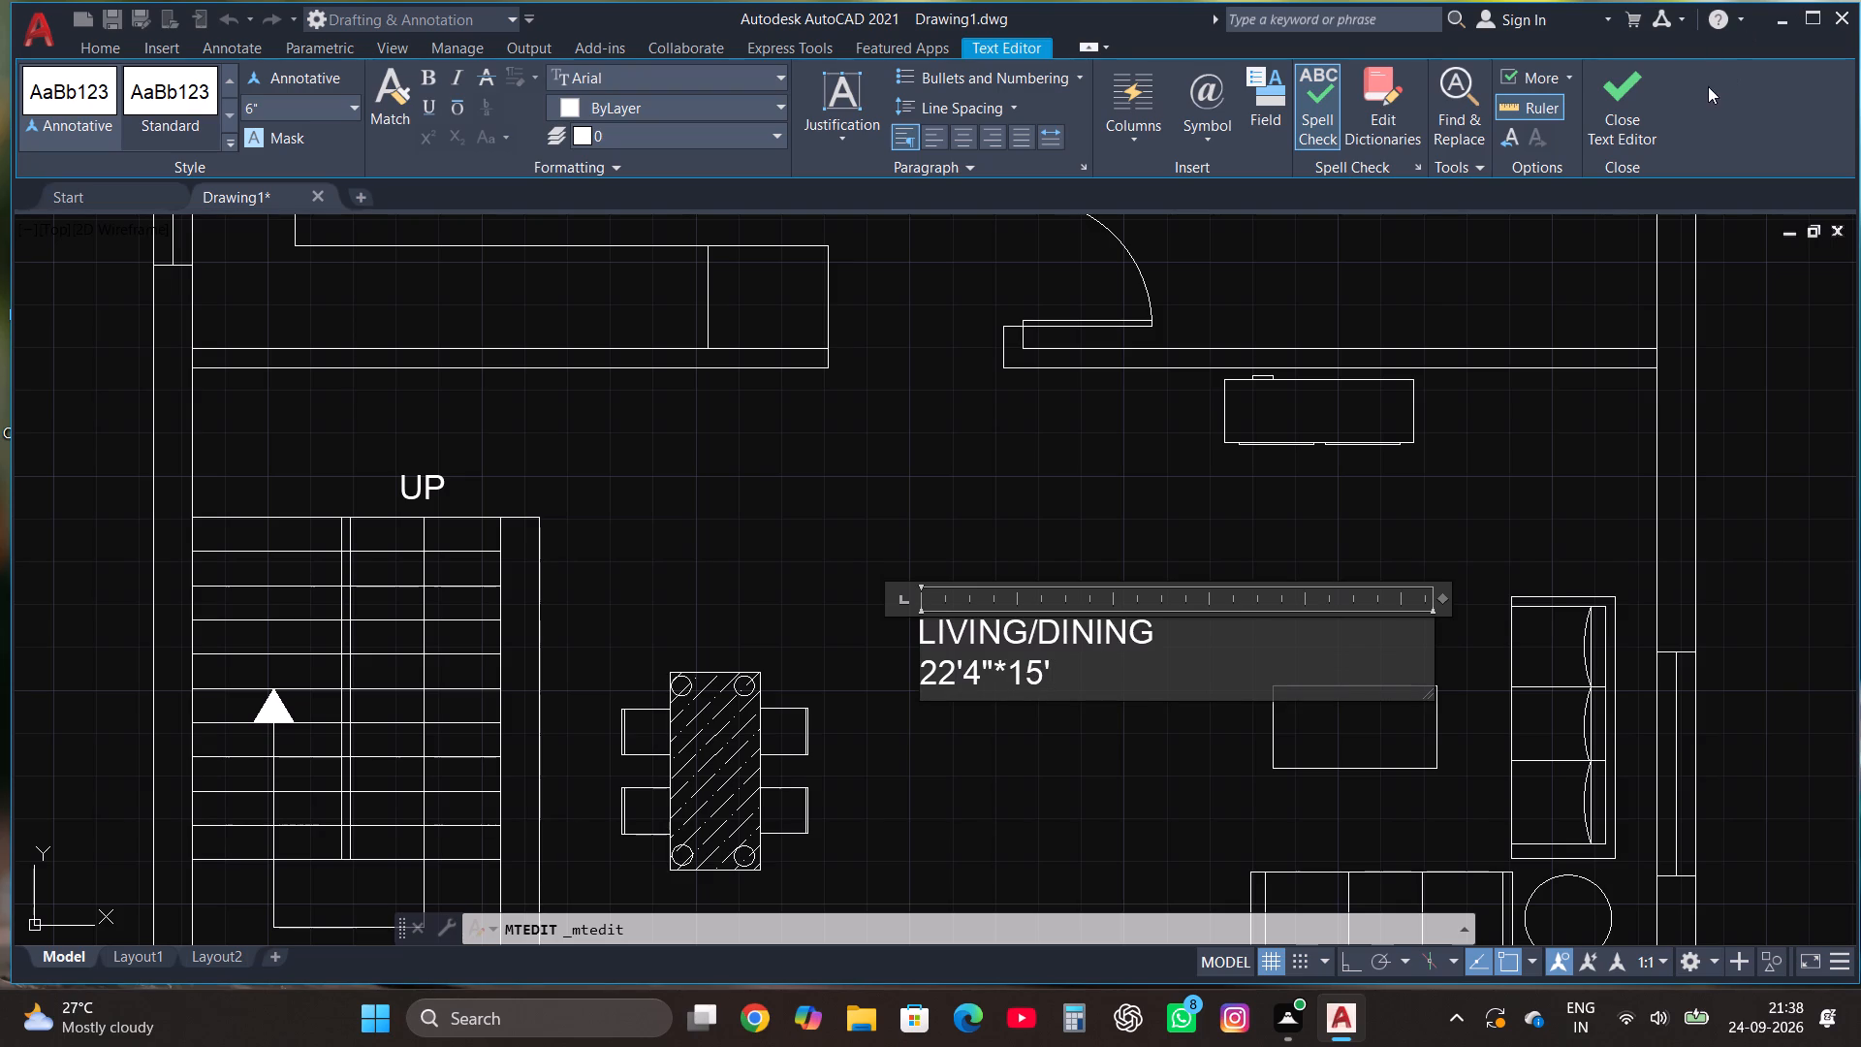
{"action": "left_click", "coordinate": [1611, 96]}
Change the label copy in the bedroom above the living area to MASTER BEDROOM with 12'4"*11' on the second line.
{"action": "scroll", "coordinate": [1143, 567], "scroll_direction": "down", "scroll_amount": 3}
{"action": "scroll", "coordinate": [1181, 478], "scroll_direction": "up", "scroll_amount": 2}
{"action": "left_click", "coordinate": [1181, 451]}
{"action": "right_click", "coordinate": [1179, 453]}
{"action": "left_click", "coordinate": [1230, 396]}
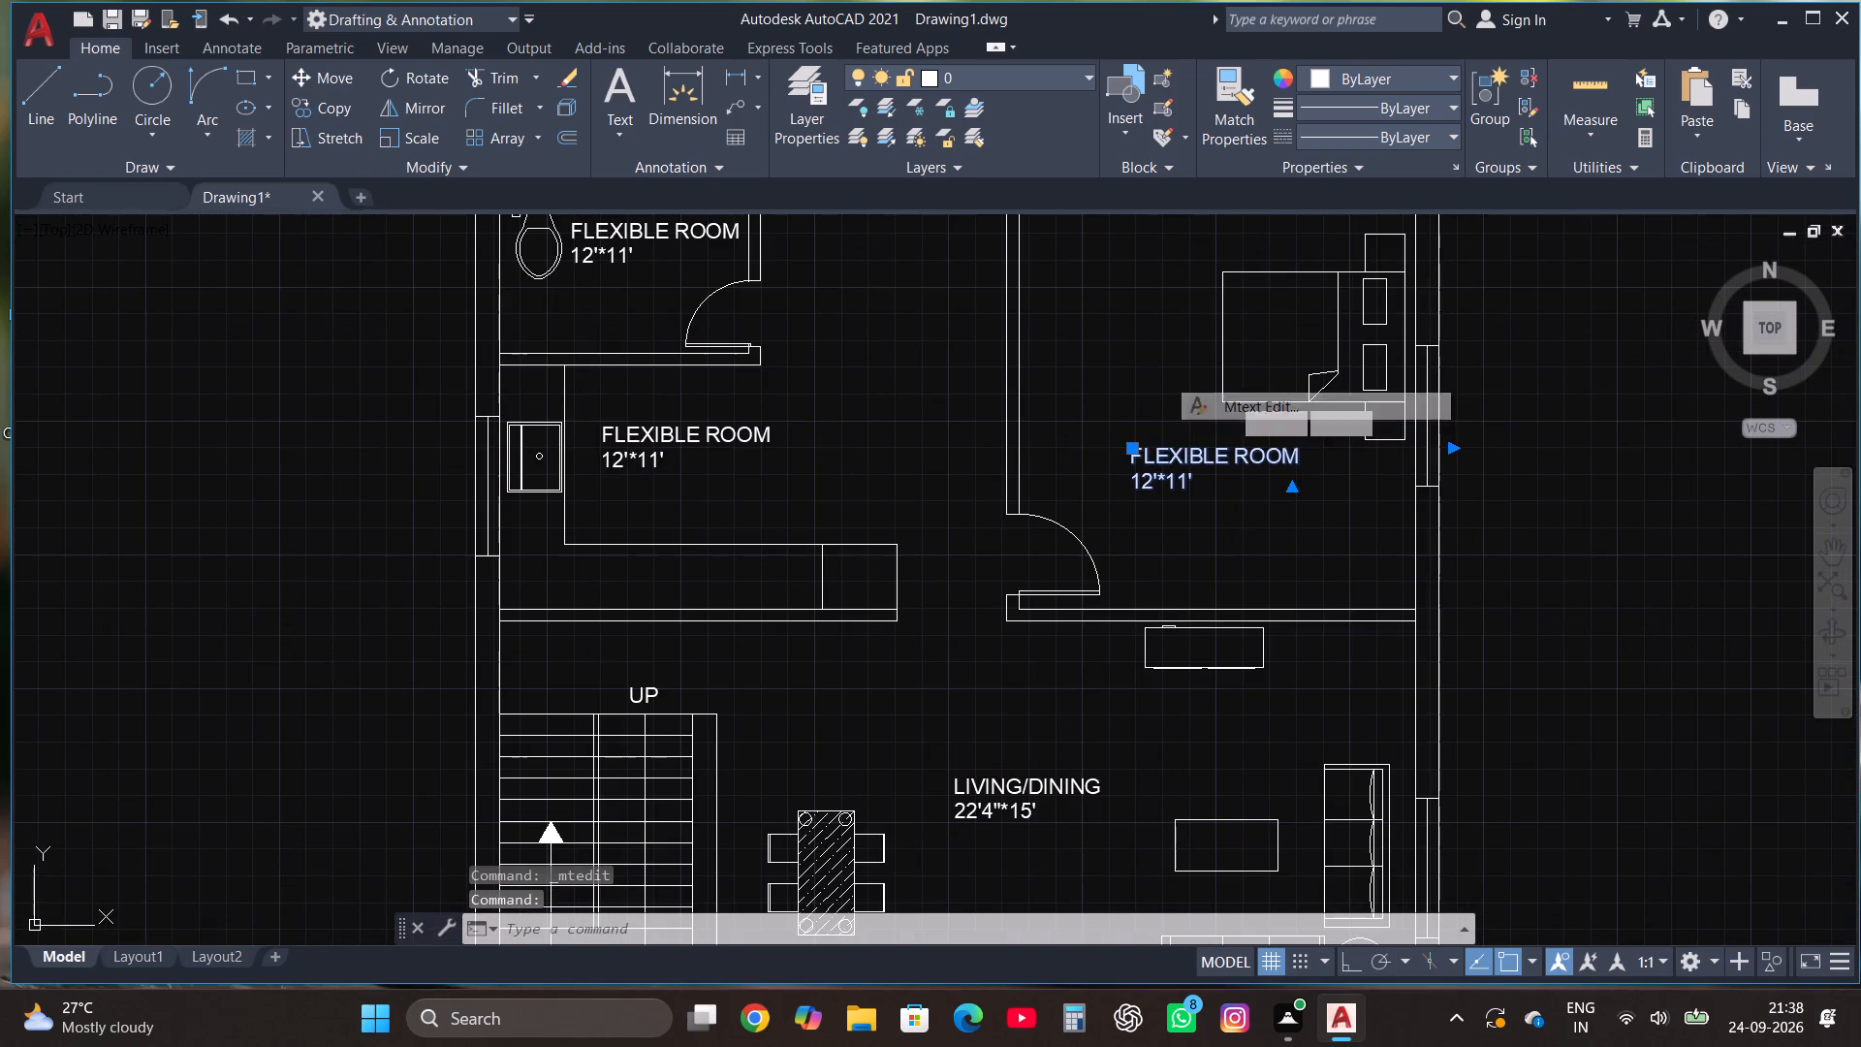
{"action": "left_click", "coordinate": [1211, 492]}
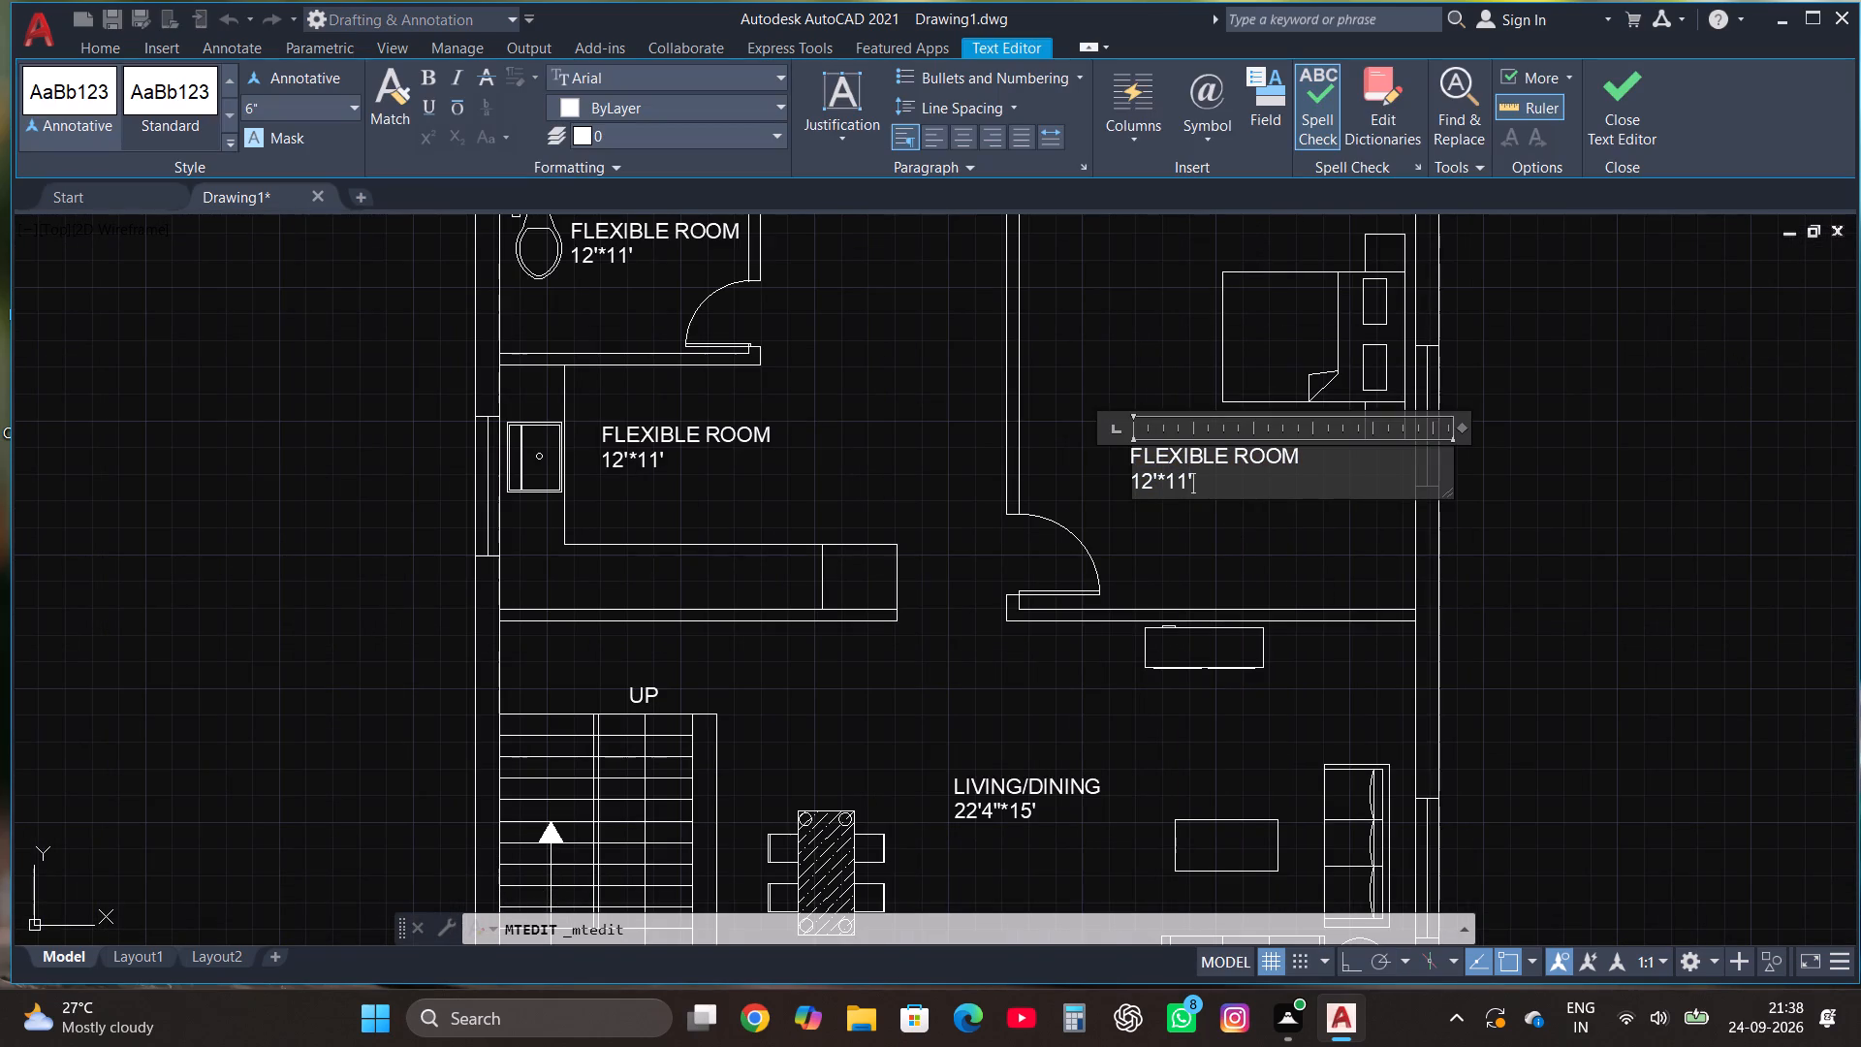
{"action": "key", "text": "BackSpace"}
{"action": "key", "text": "BackSpace"}
{"action": "key", "text": "BackSpace"}
{"action": "key", "text": "BackSpace"}
{"action": "key", "text": "BackSpace"}
{"action": "key", "text": "BackSpace"}
{"action": "key", "text": "BackSpace"}
{"action": "key", "text": "BackSpace"}
{"action": "key", "text": "BackSpace"}
{"action": "key", "text": "BackSpace"}
{"action": "key", "text": "BackSpace"}
{"action": "key", "text": "BackSpace"}
{"action": "key", "text": "BackSpace"}
{"action": "key", "text": "BackSpace"}
{"action": "key", "text": "BackSpace"}
{"action": "key", "text": "BackSpace"}
{"action": "key", "text": "BackSpace"}
{"action": "key", "text": "BackSpace"}
{"action": "key", "text": "BackSpace"}
{"action": "key", "text": "BackSpace"}
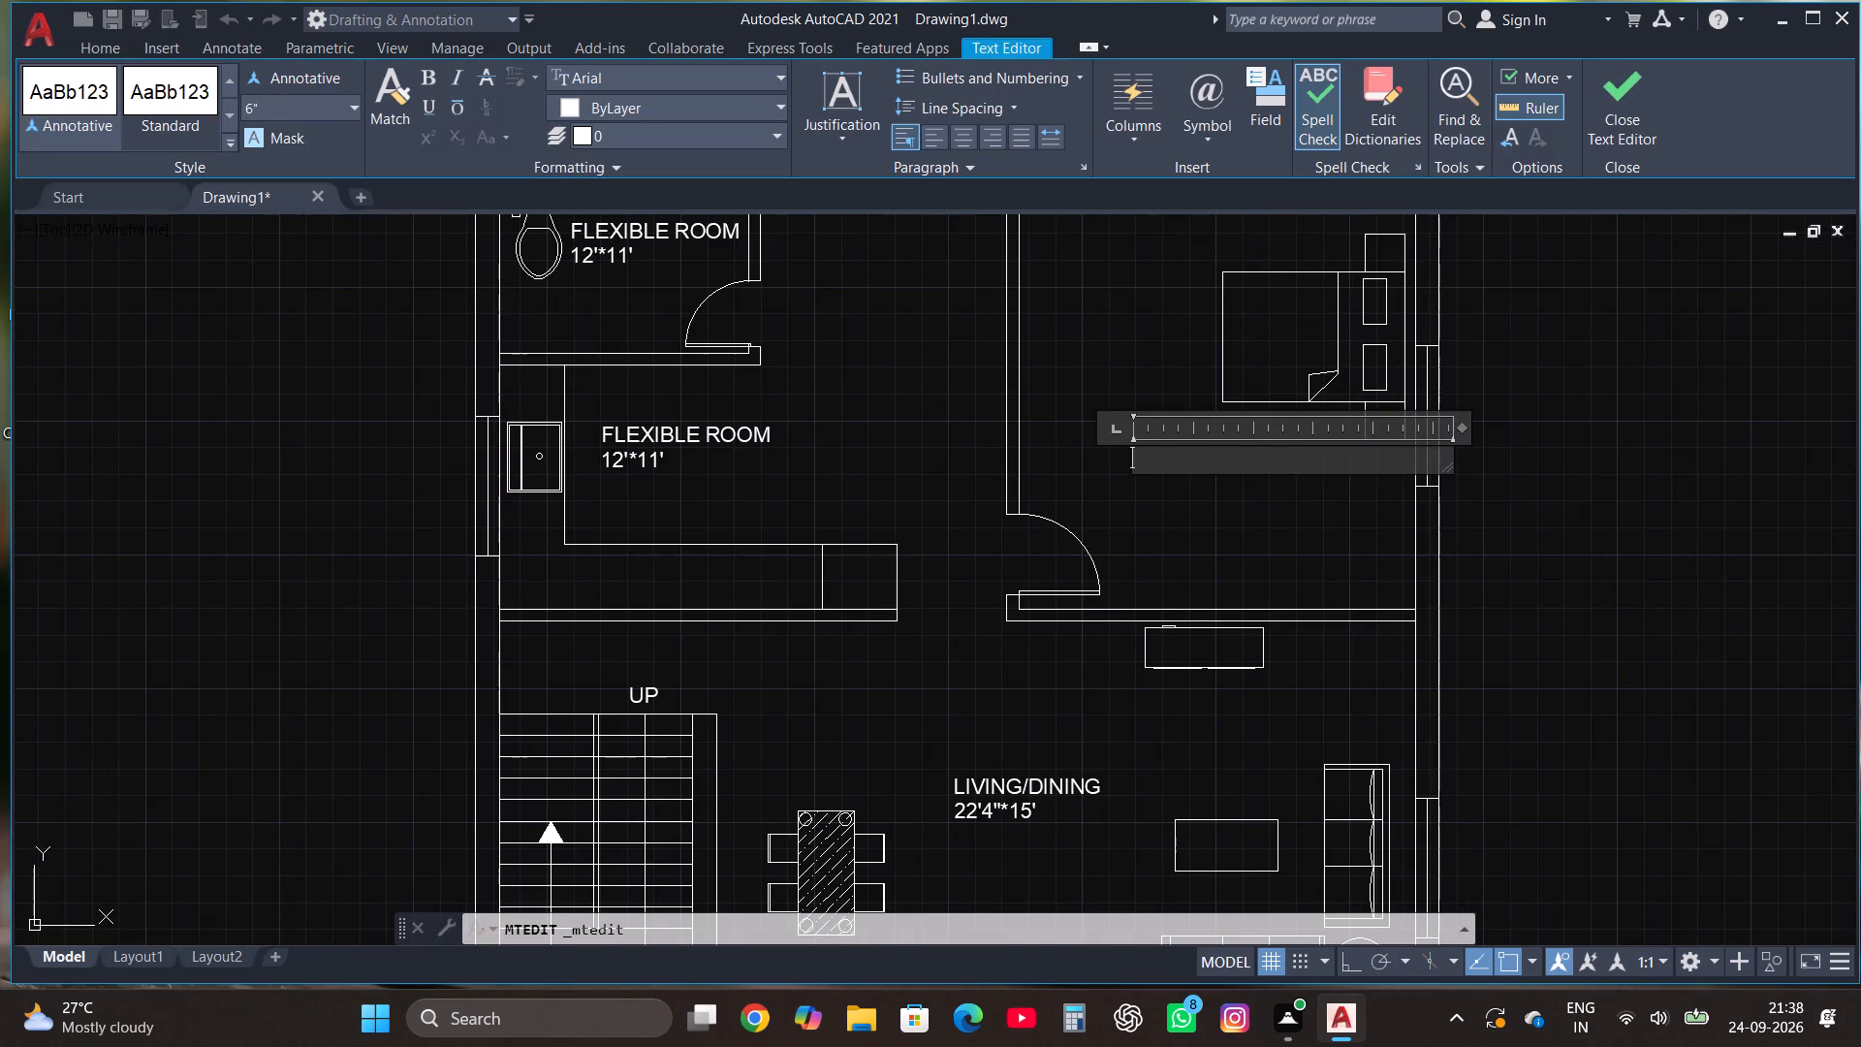
{"action": "type", "text": "MASTER BEDROOM"}
{"action": "key", "text": "Return"}
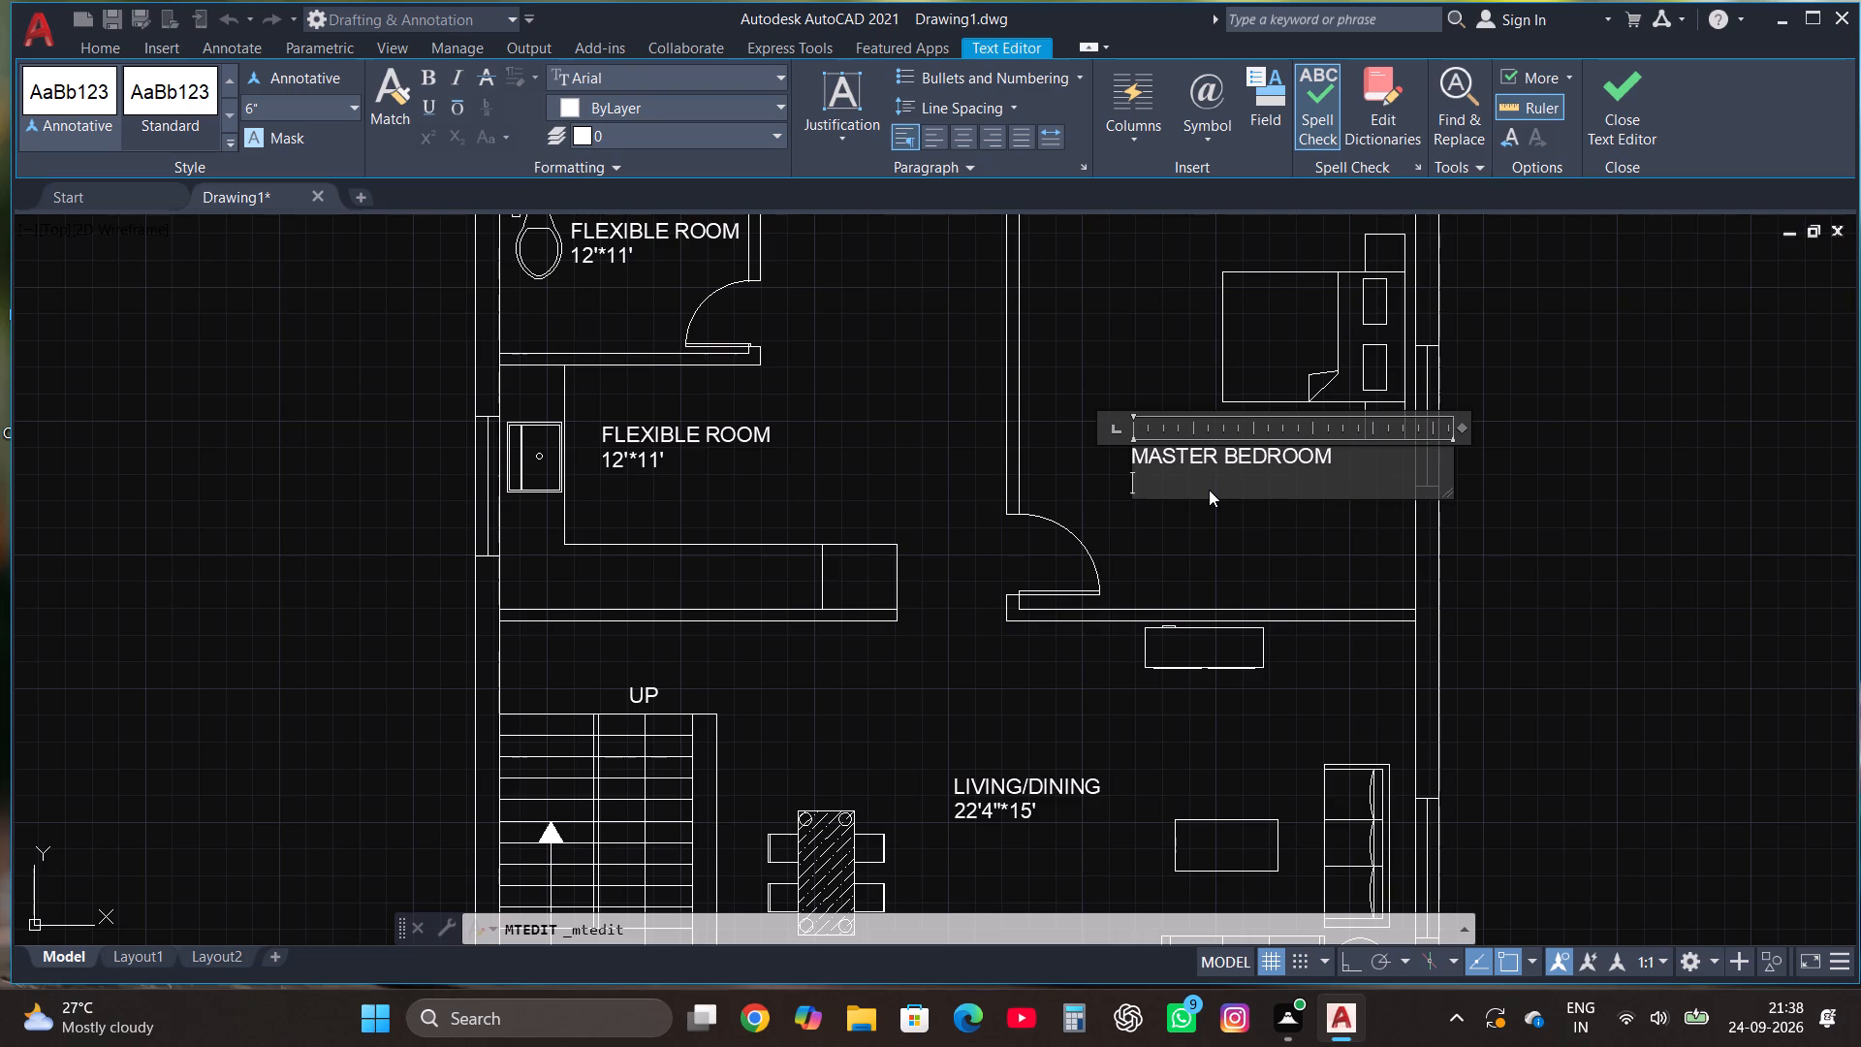
{"action": "type", "text": "12'4'"}
{"action": "key", "text": "BackSpace"}
{"action": "type", "text": "\"*"}
{"action": "type", "text": "11'"}
{"action": "left_click", "coordinate": [1620, 79]}
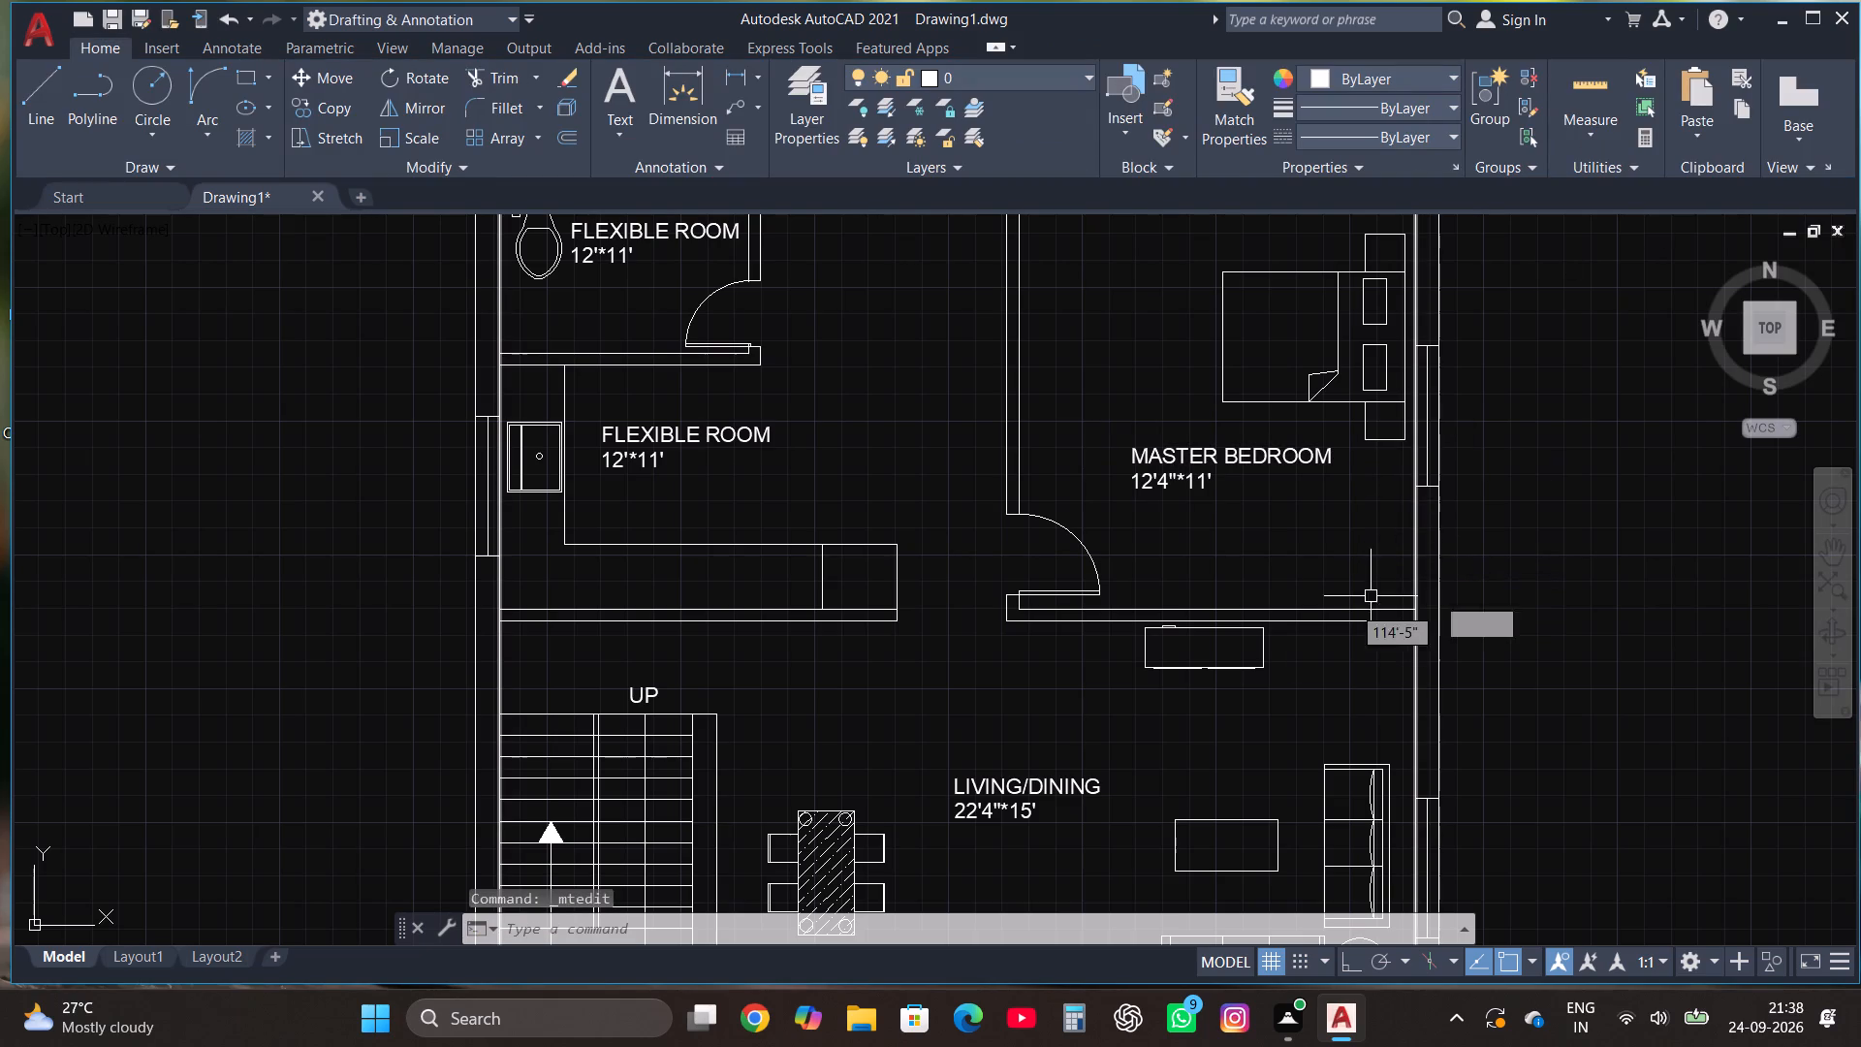
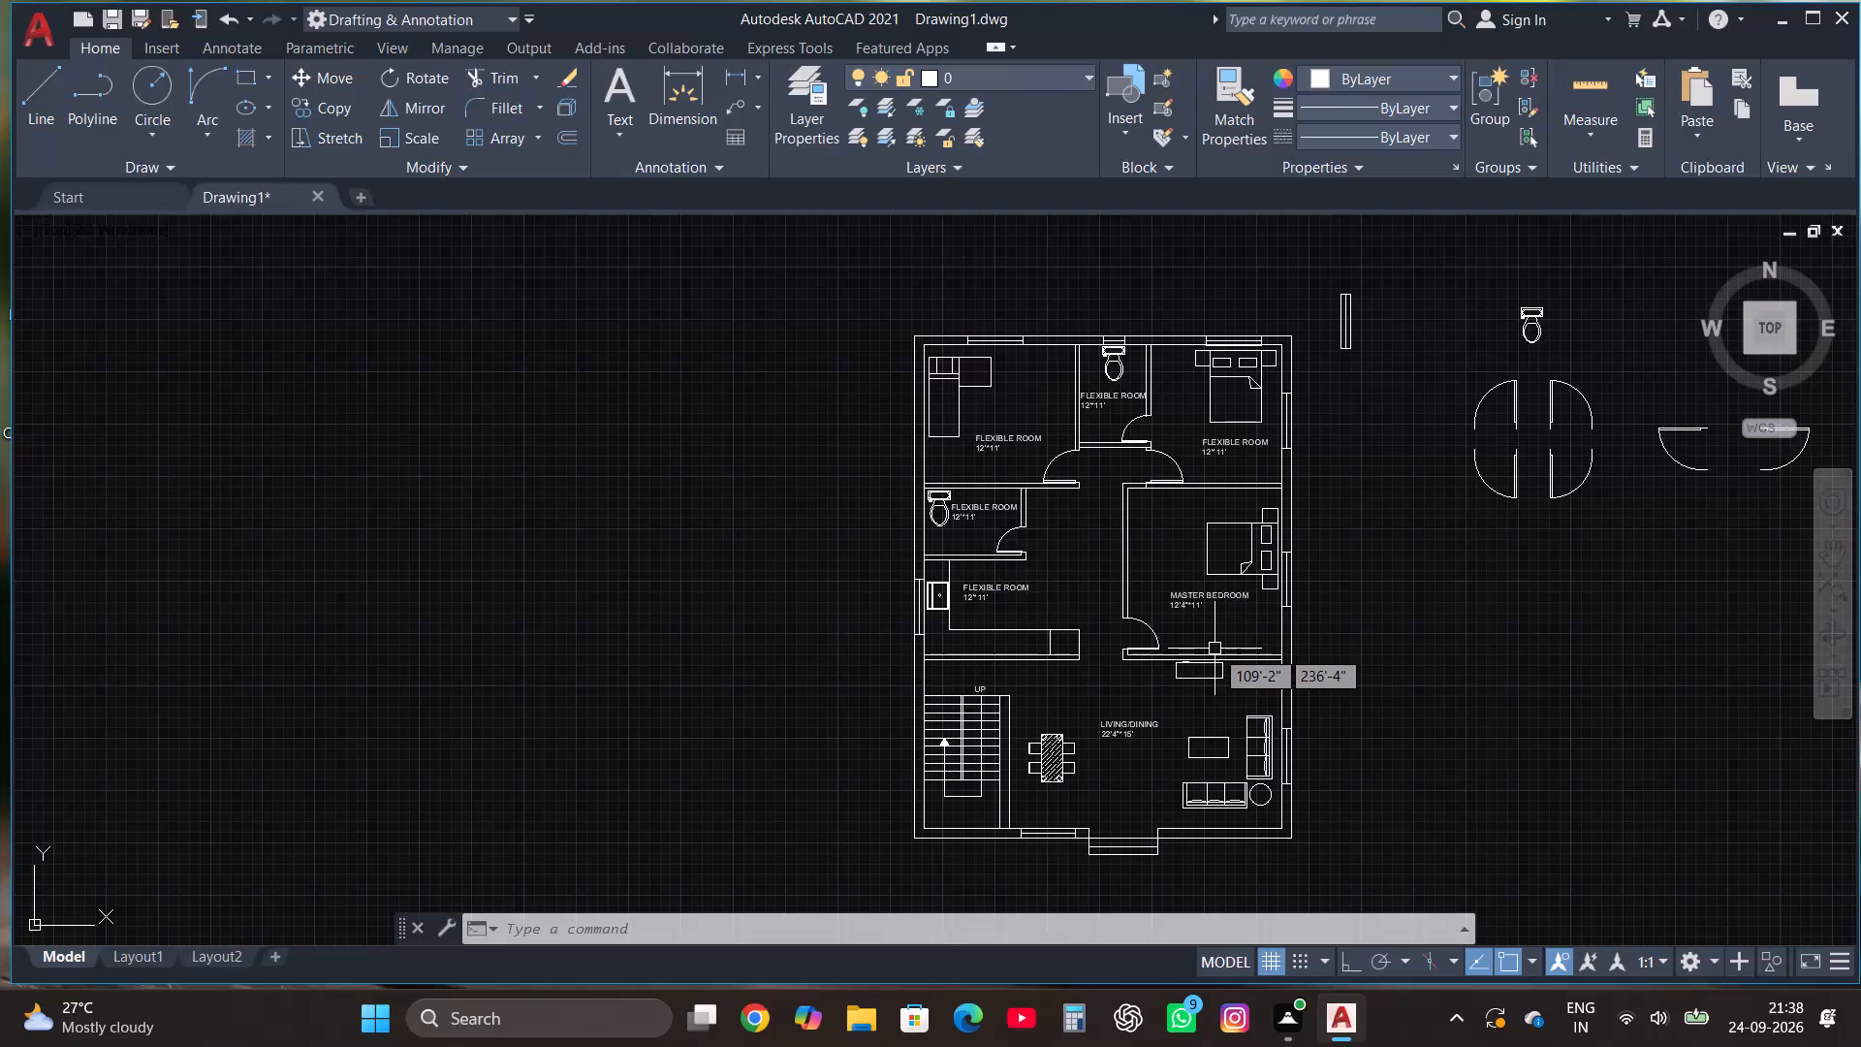
Change the label copy in the bedroom above the master bedroom to BEDROOM with 11'*11' on the second line.
{"action": "scroll", "coordinate": [1259, 443], "scroll_direction": "up", "scroll_amount": 2}
{"action": "left_click", "coordinate": [1175, 443]}
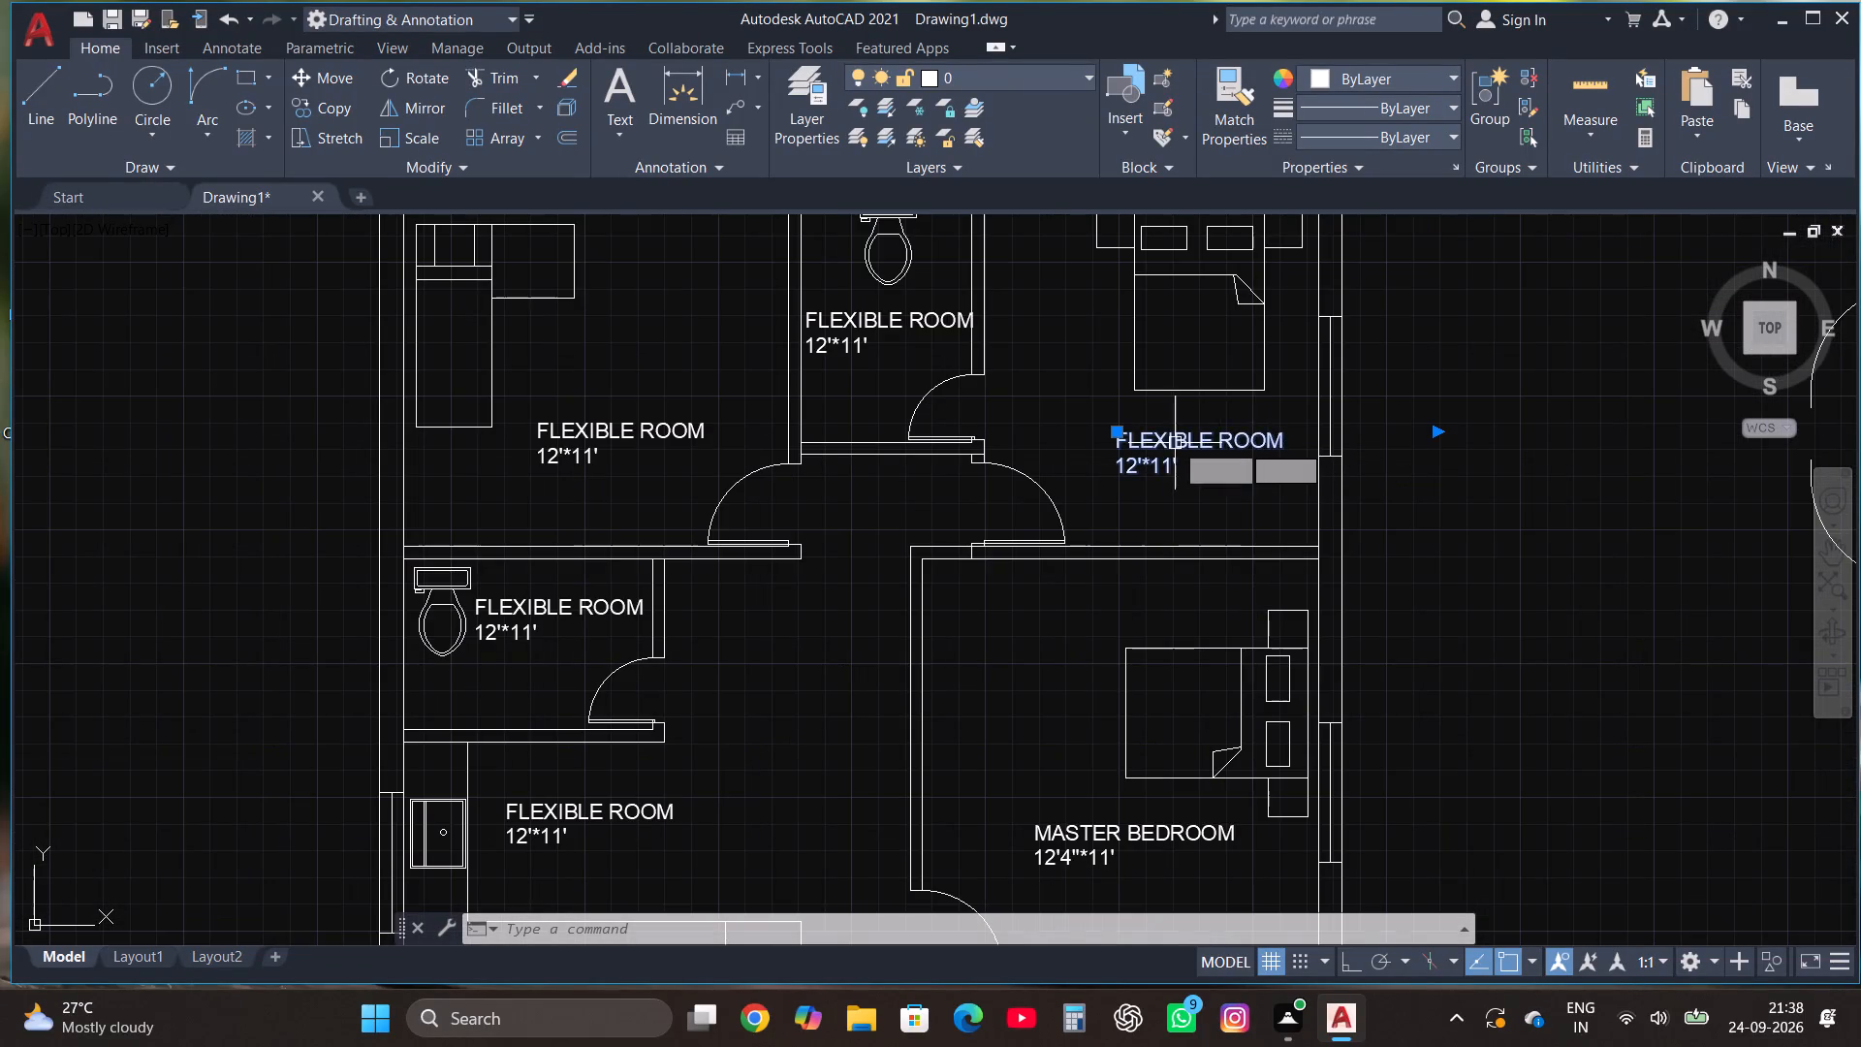
{"action": "right_click", "coordinate": [1173, 443]}
{"action": "left_click", "coordinate": [1265, 399]}
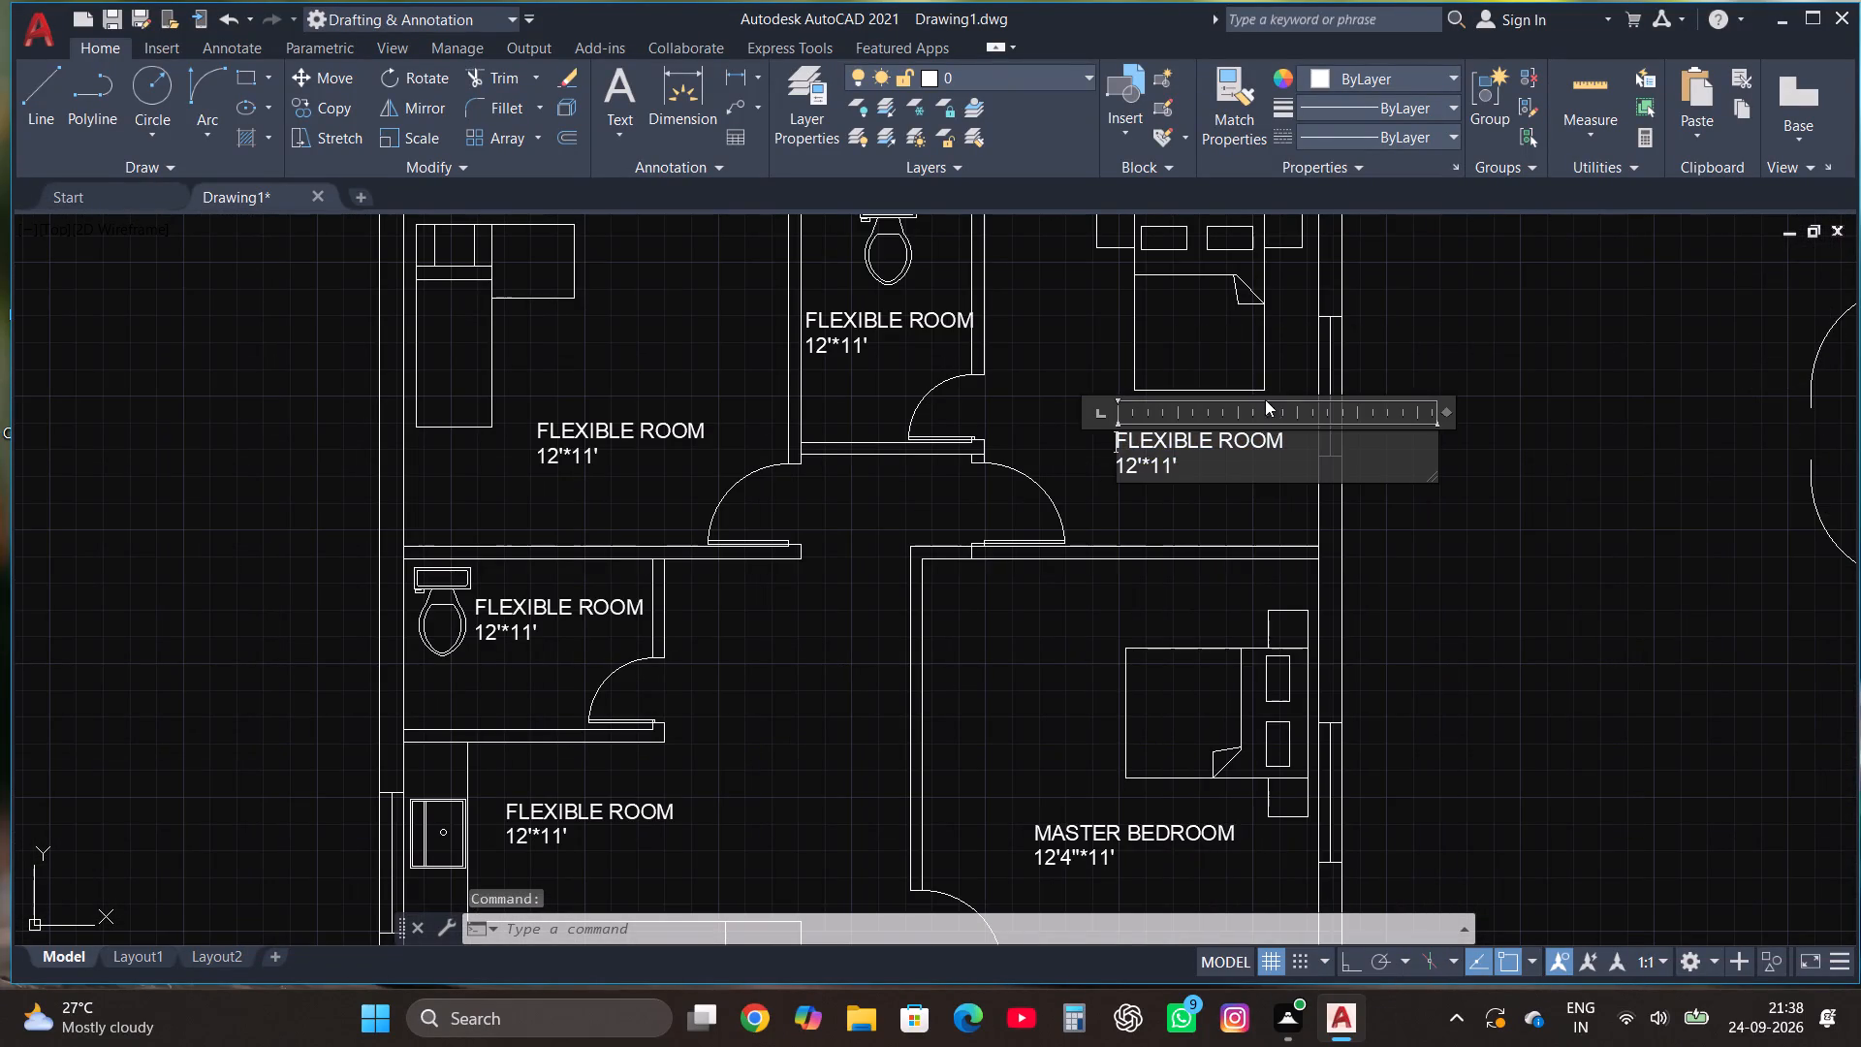
{"action": "left_click", "coordinate": [1190, 466]}
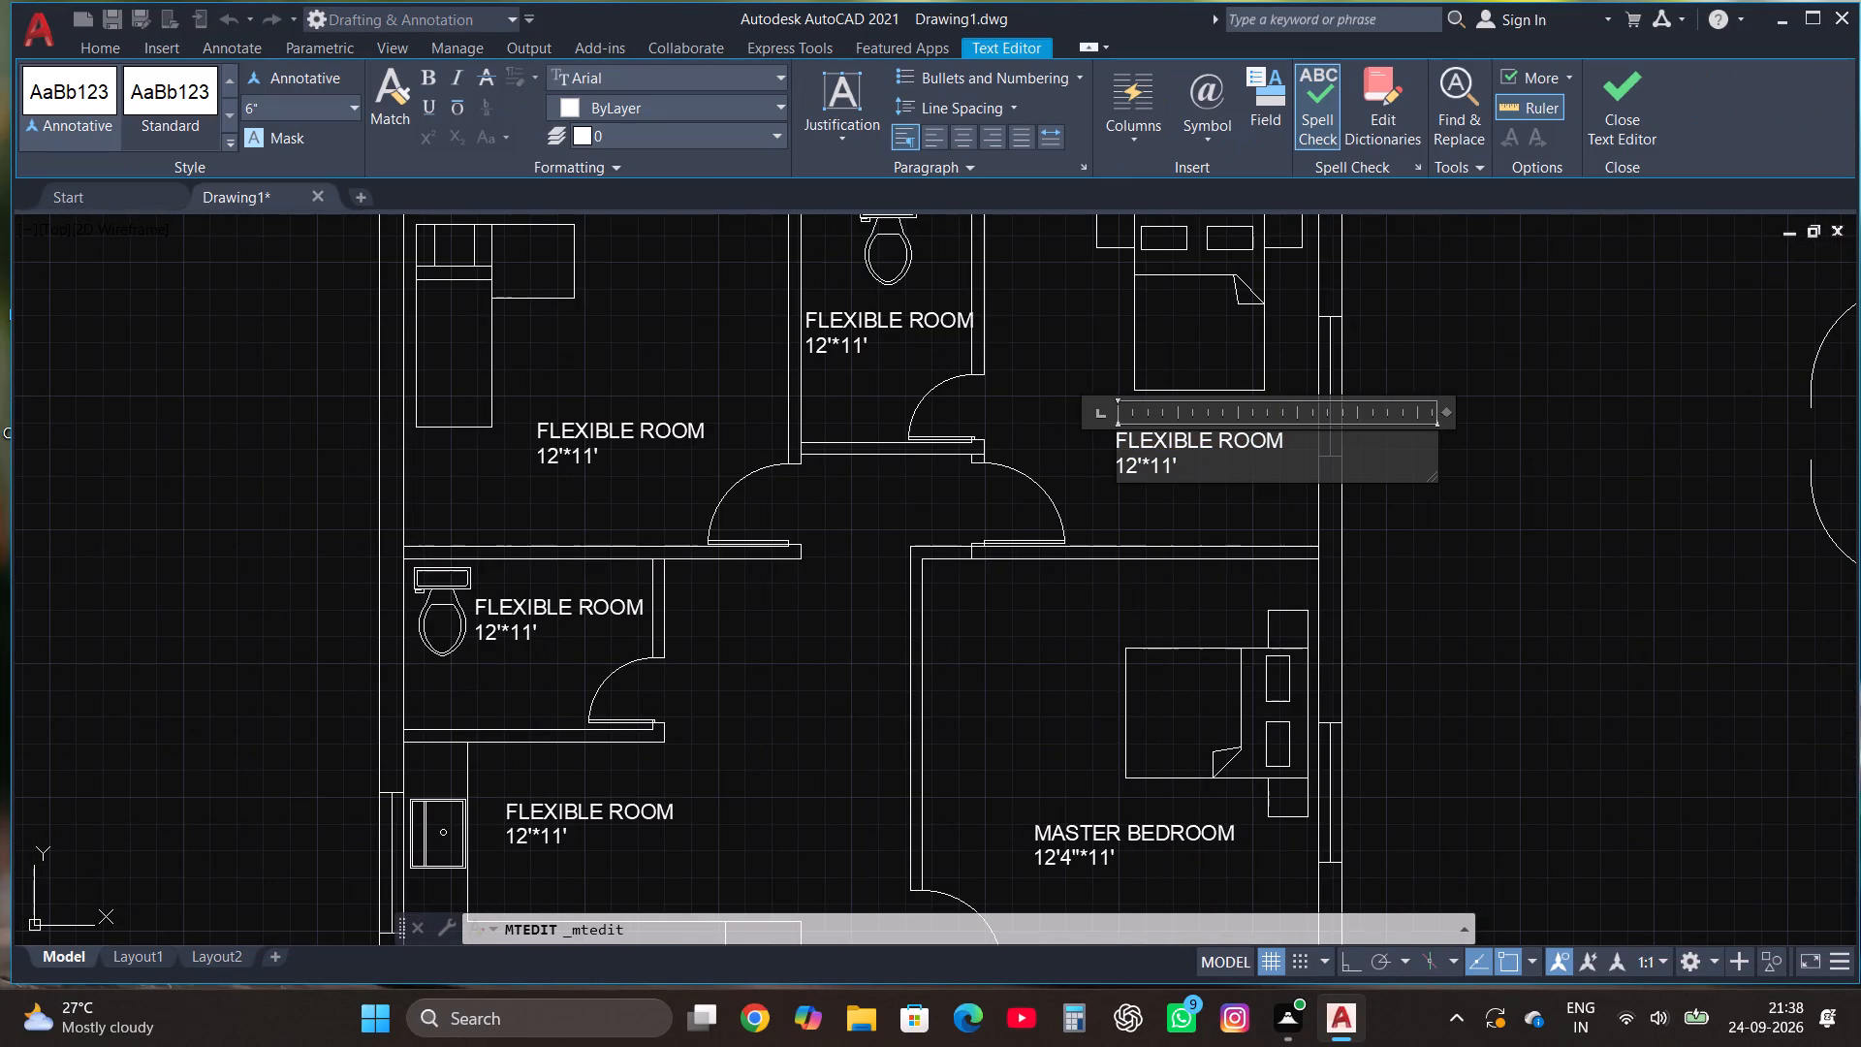
{"action": "key", "text": "BackSpace"}
{"action": "key", "text": "BackSpace"}
{"action": "key", "text": "BackSpace"}
{"action": "key", "text": "BackSpace"}
{"action": "key", "text": "BackSpace"}
{"action": "key", "text": "BackSpace"}
{"action": "key", "text": "BackSpace"}
{"action": "key", "text": "BackSpace"}
{"action": "key", "text": "BackSpace"}
{"action": "key", "text": "BackSpace"}
{"action": "key", "text": "BackSpace"}
{"action": "key", "text": "BackSpace"}
{"action": "key", "text": "BackSpace"}
{"action": "key", "text": "BackSpace"}
{"action": "key", "text": "BackSpace"}
{"action": "key", "text": "BackSpace"}
{"action": "key", "text": "BackSpace"}
{"action": "key", "text": "BackSpace"}
{"action": "key", "text": "BackSpace"}
{"action": "key", "text": "BackSpace"}
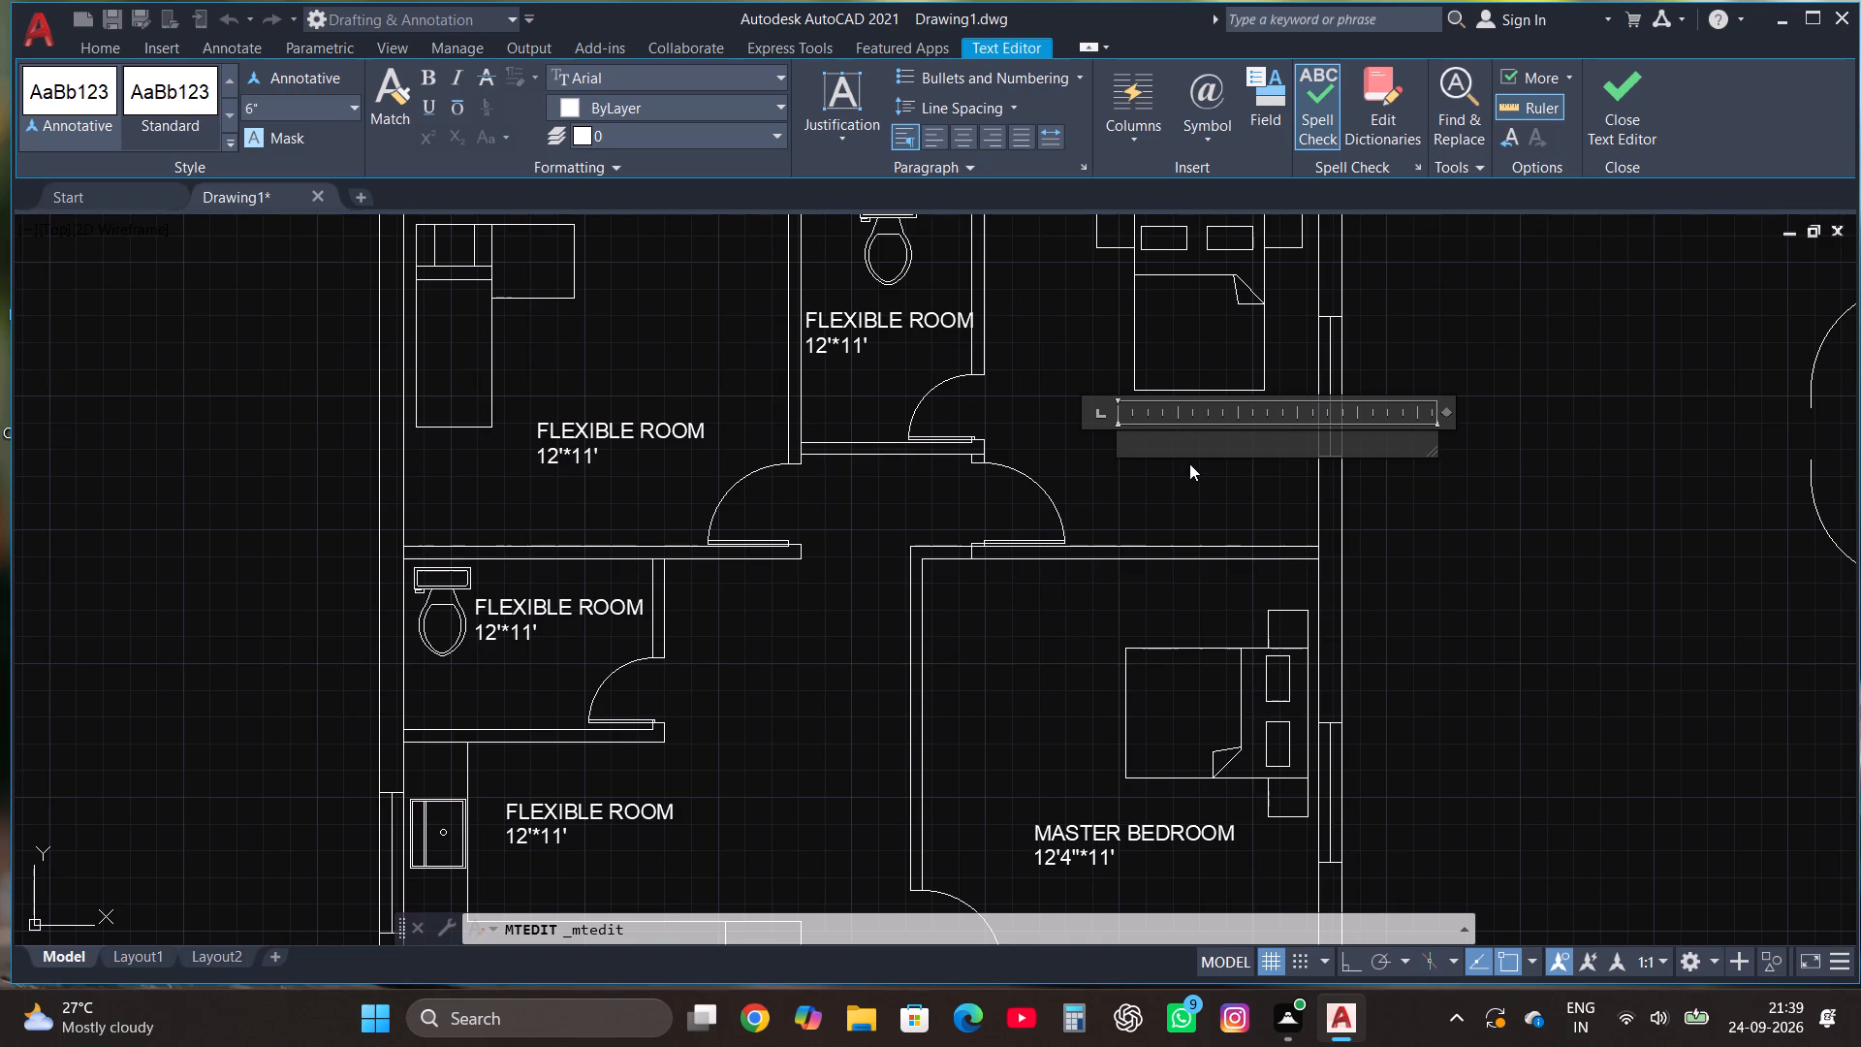
{"action": "type", "text": "BEDROOM"}
{"action": "key", "text": "Return"}
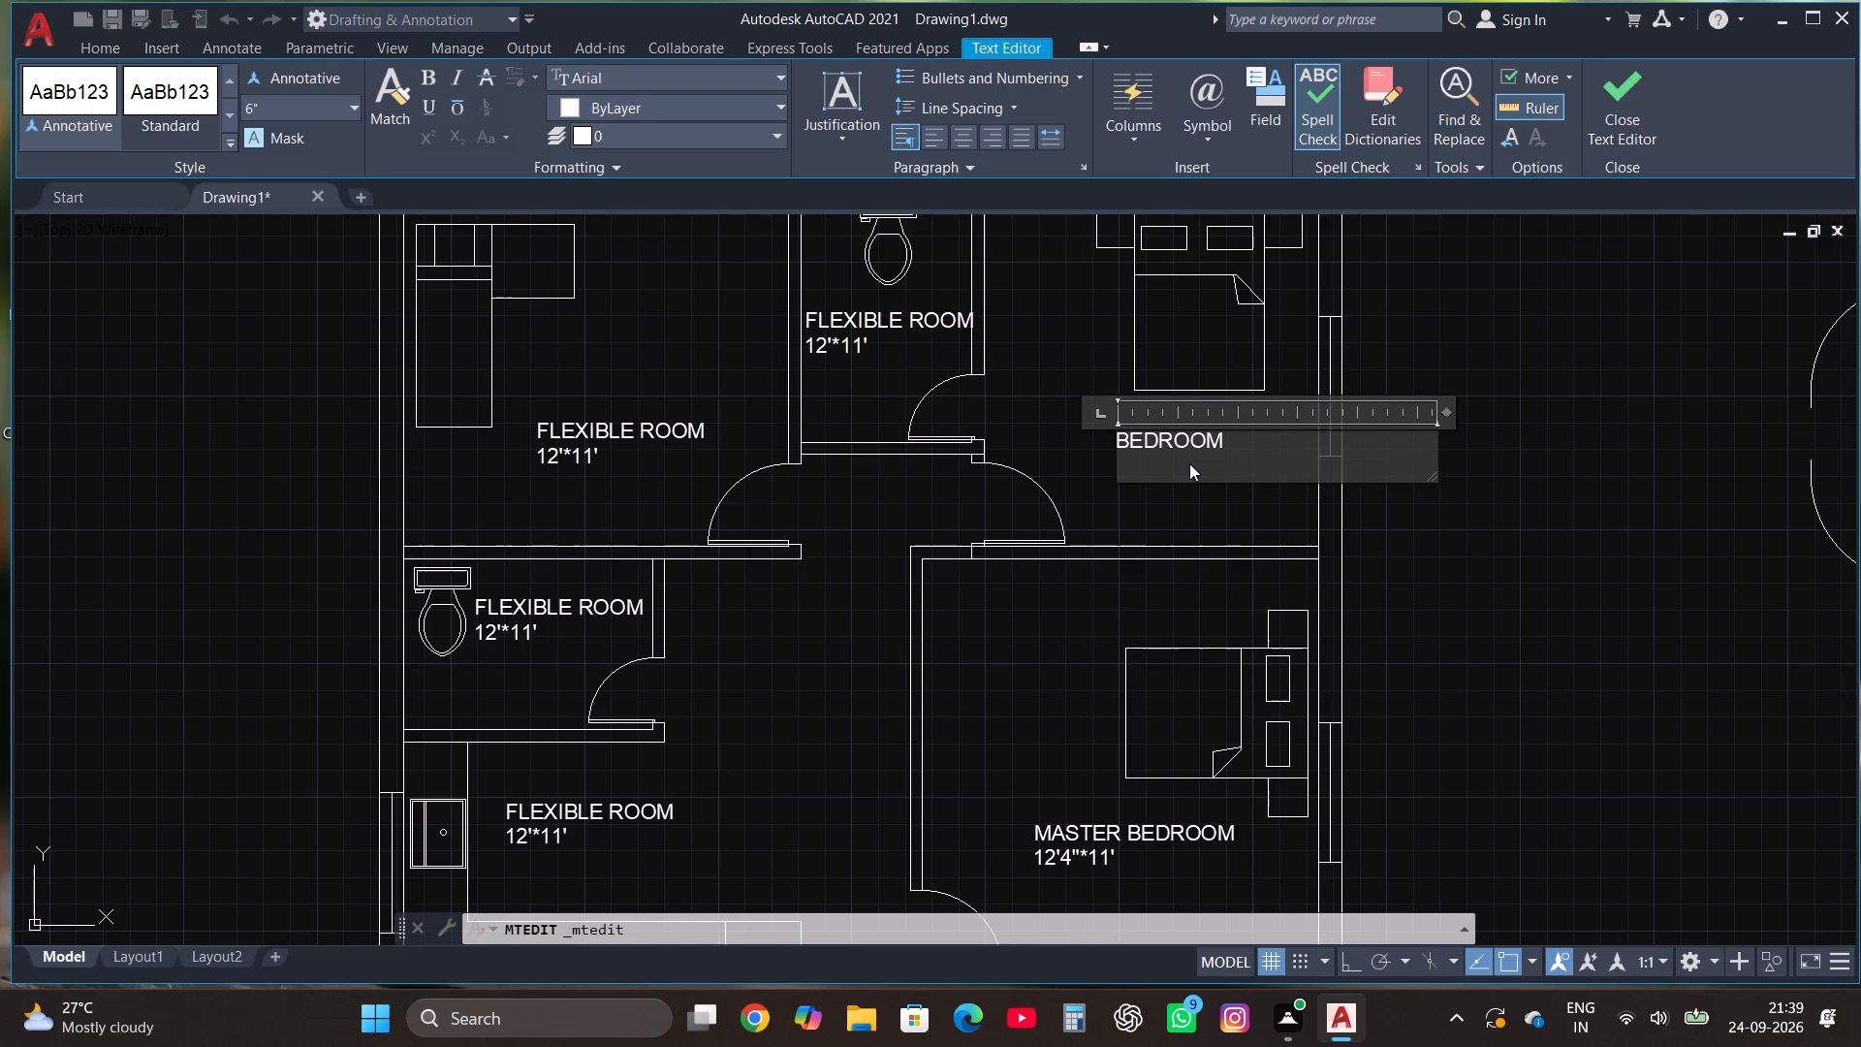
{"action": "type", "text": "11'"}
{"action": "type", "text": "*11'"}
{"action": "left_click", "coordinate": [1624, 101]}
Change the label copy in the toilet between the two upper bedrooms to TOILET with 5'4"*7'9" on the second line.
{"action": "scroll", "coordinate": [1492, 500], "scroll_direction": "down", "scroll_amount": 1}
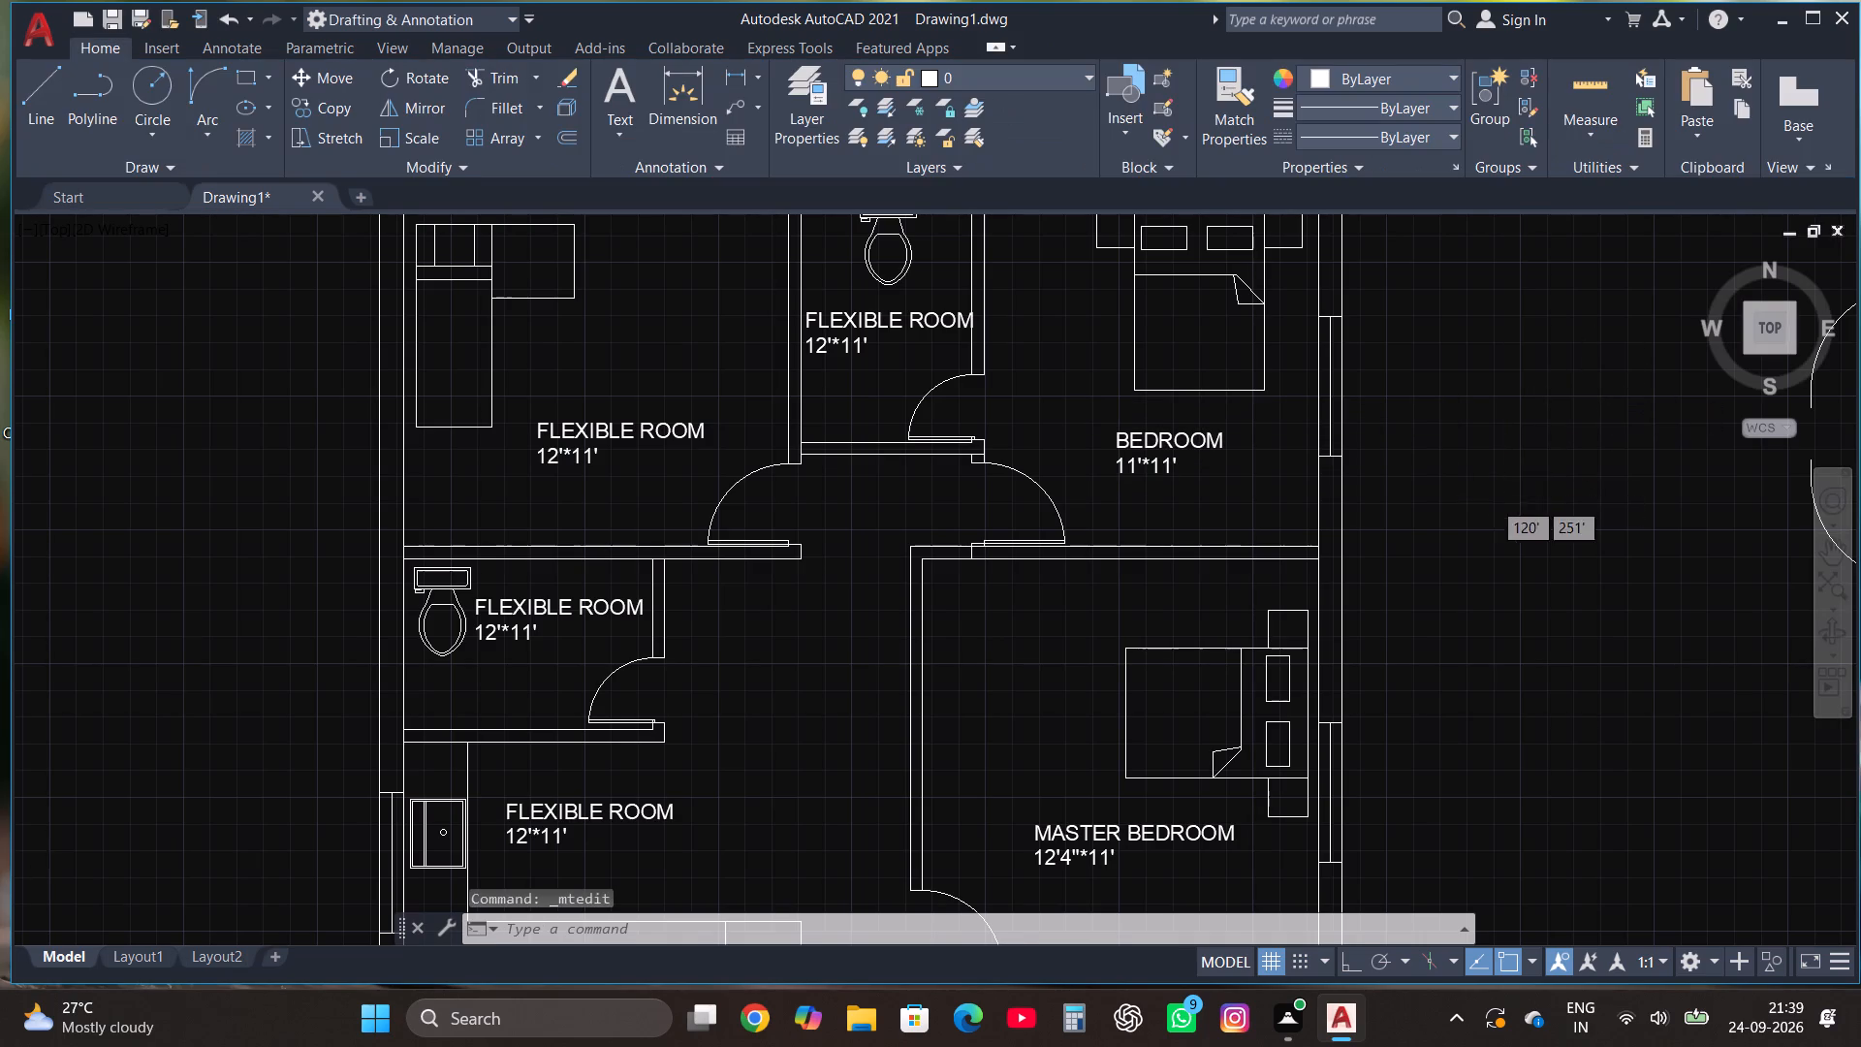
{"action": "scroll", "coordinate": [1099, 363], "scroll_direction": "up", "scroll_amount": 3}
{"action": "left_click", "coordinate": [1022, 465]}
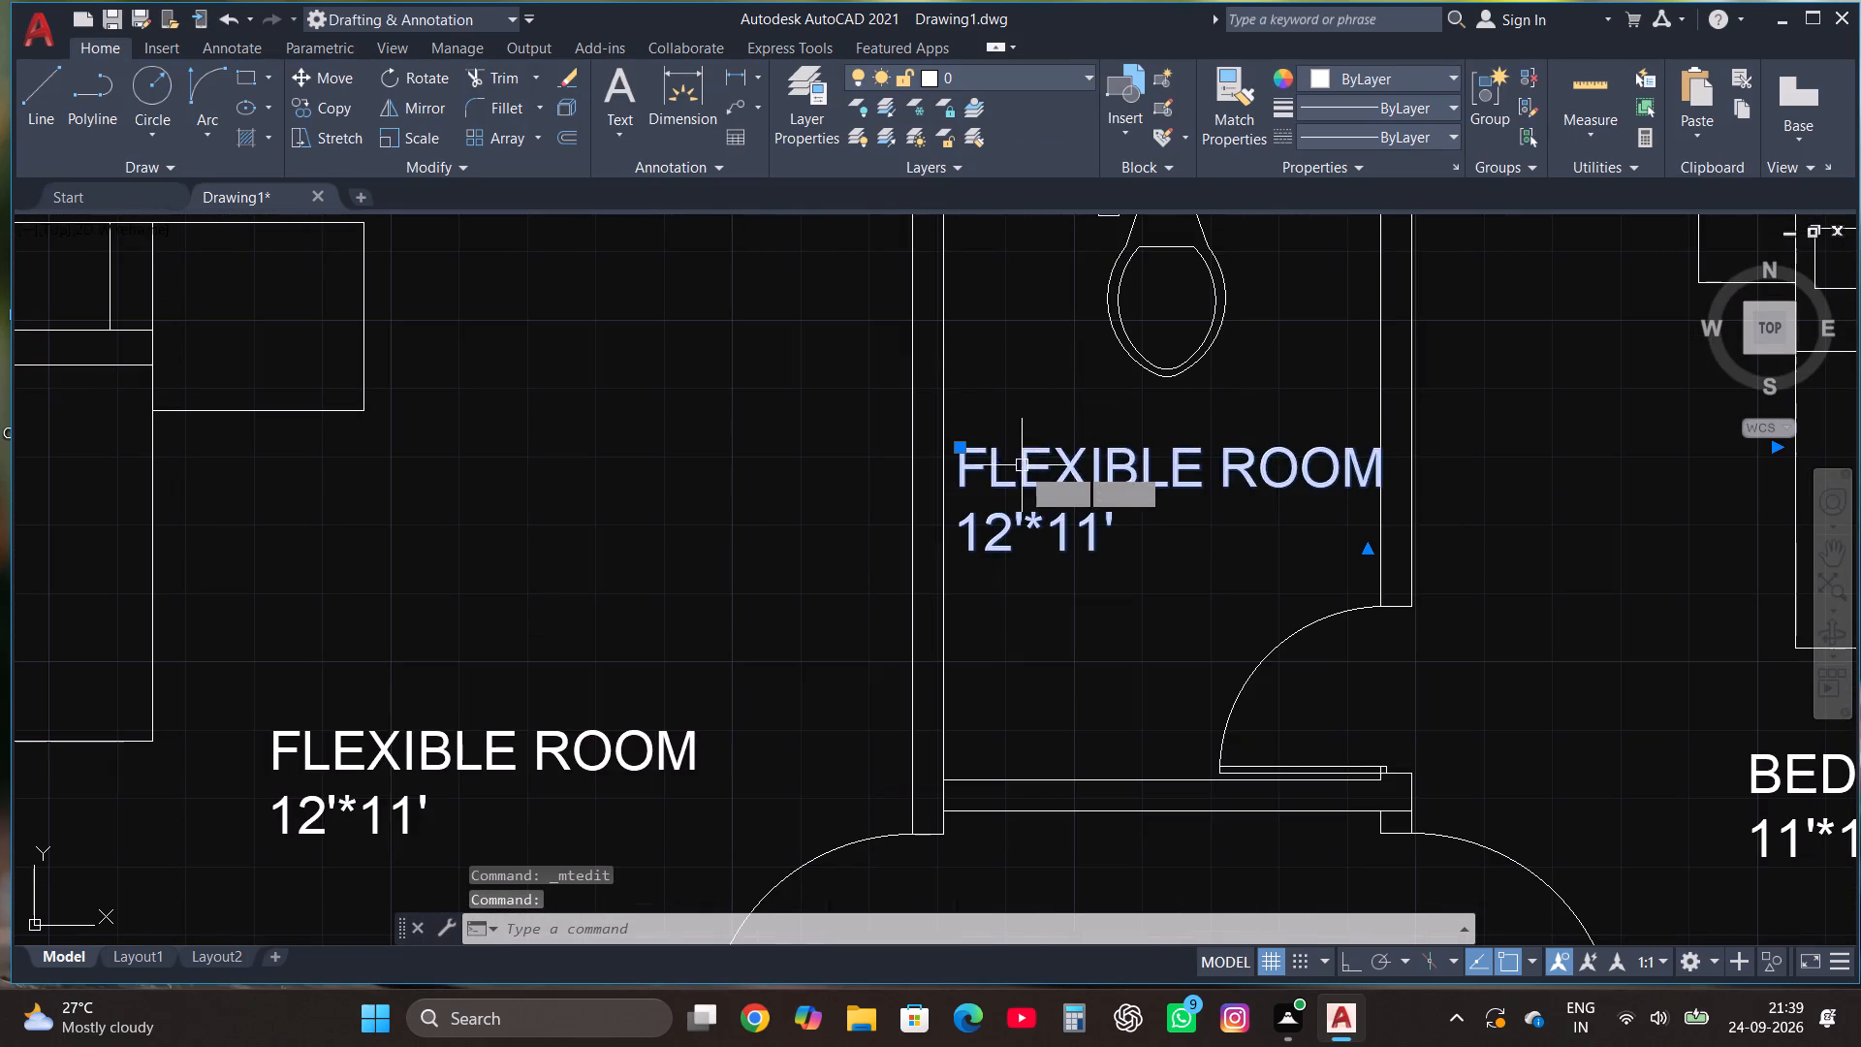
{"action": "right_click", "coordinate": [1017, 466]}
{"action": "left_click", "coordinate": [1088, 391]}
{"action": "left_click", "coordinate": [1090, 397]}
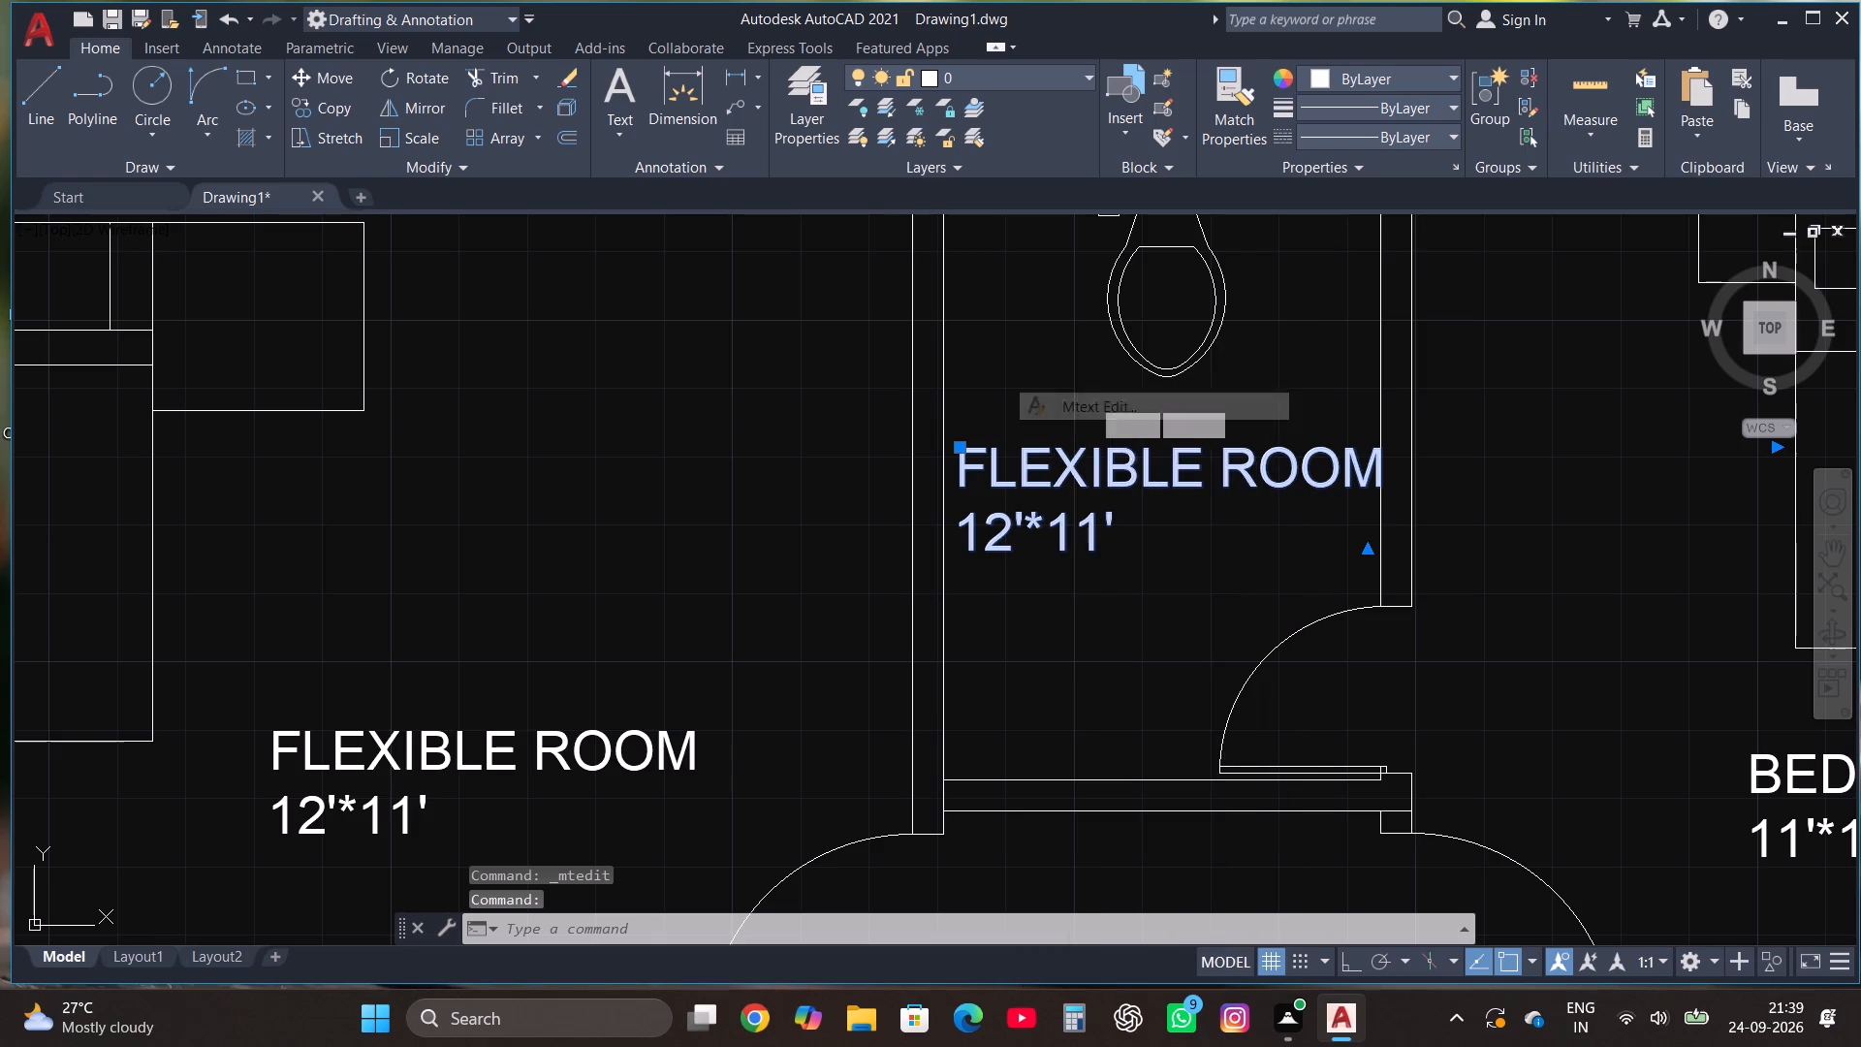
{"action": "left_click", "coordinate": [1136, 533]}
{"action": "key", "text": "BackSpace"}
{"action": "key", "text": "BackSpace"}
{"action": "key", "text": "BackSpace"}
{"action": "key", "text": "BackSpace"}
{"action": "key", "text": "BackSpace"}
{"action": "key", "text": "BackSpace"}
{"action": "key", "text": "BackSpace"}
{"action": "key", "text": "BackSpace"}
{"action": "key", "text": "BackSpace"}
{"action": "key", "text": "BackSpace"}
{"action": "key", "text": "BackSpace"}
{"action": "key", "text": "BackSpace"}
{"action": "key", "text": "BackSpace"}
{"action": "key", "text": "BackSpace"}
{"action": "key", "text": "BackSpace"}
{"action": "key", "text": "BackSpace"}
{"action": "key", "text": "BackSpace"}
{"action": "key", "text": "BackSpace"}
{"action": "key", "text": "BackSpace"}
{"action": "key", "text": "BackSpace"}
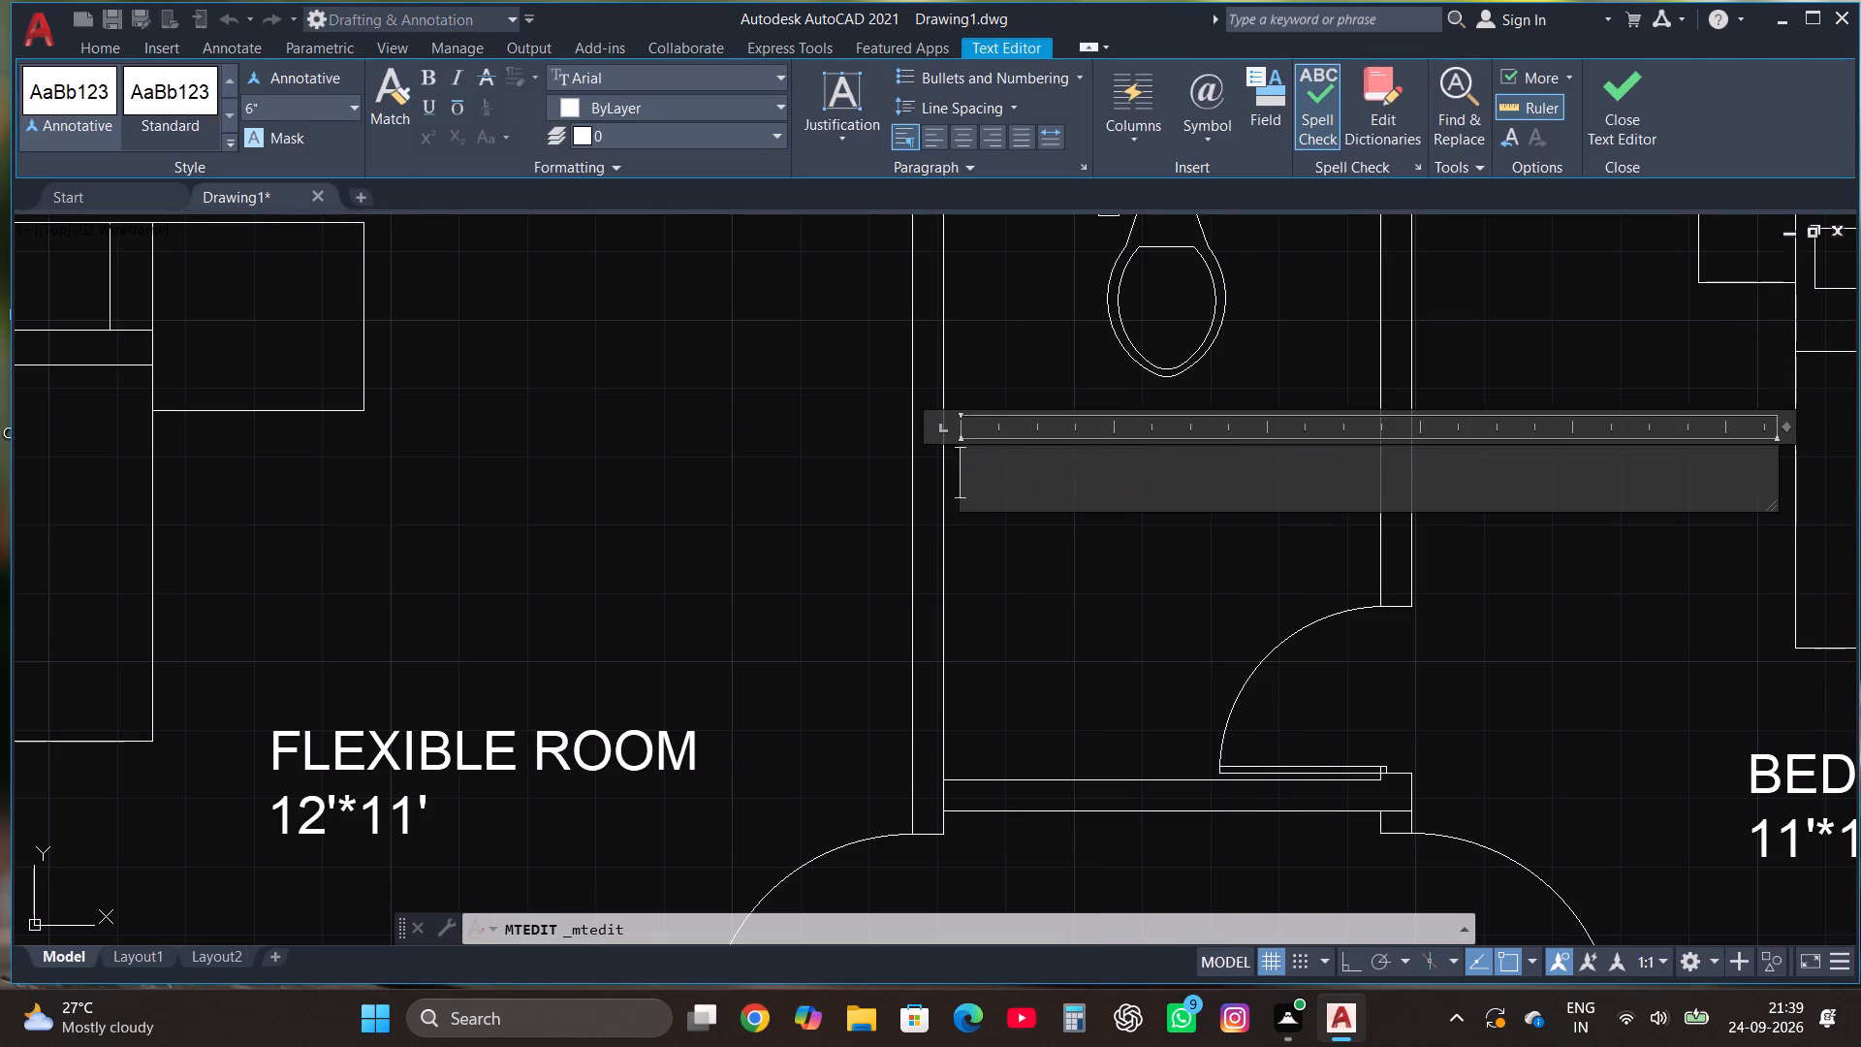
{"action": "type", "text": "TOILET"}
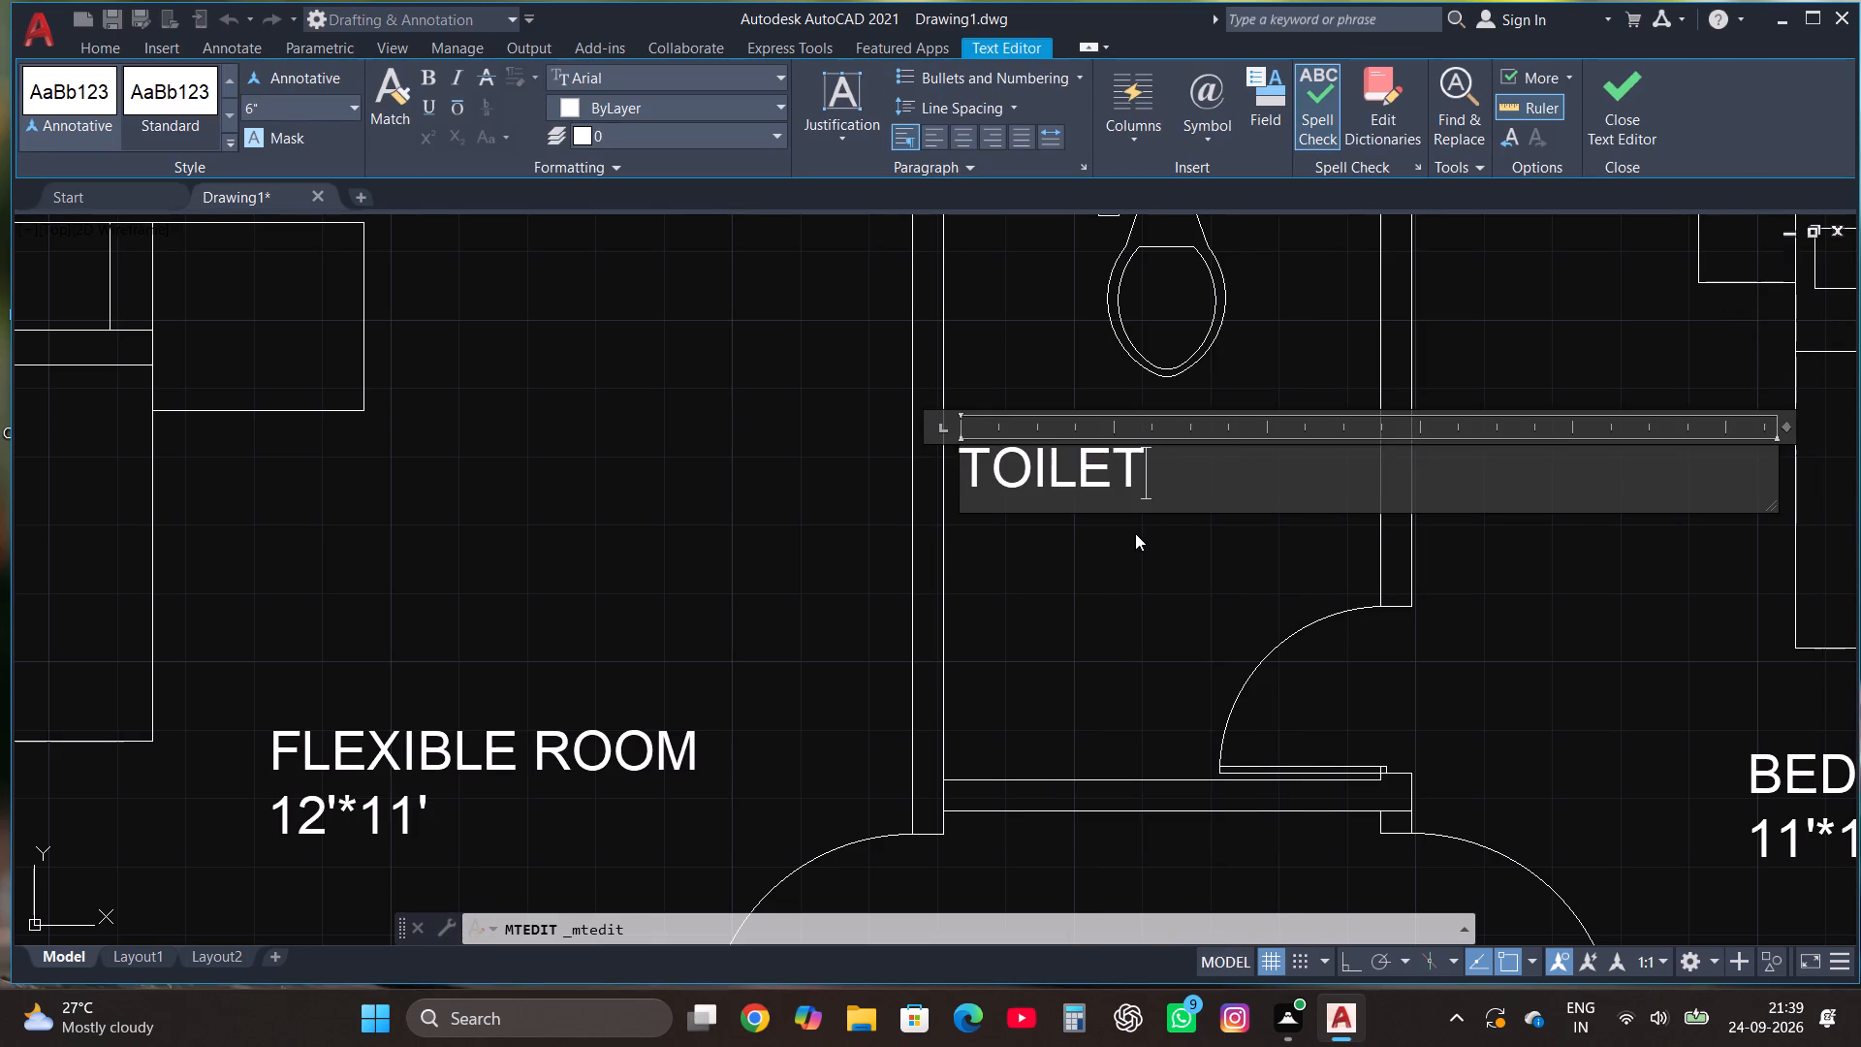
{"action": "key", "text": "Return"}
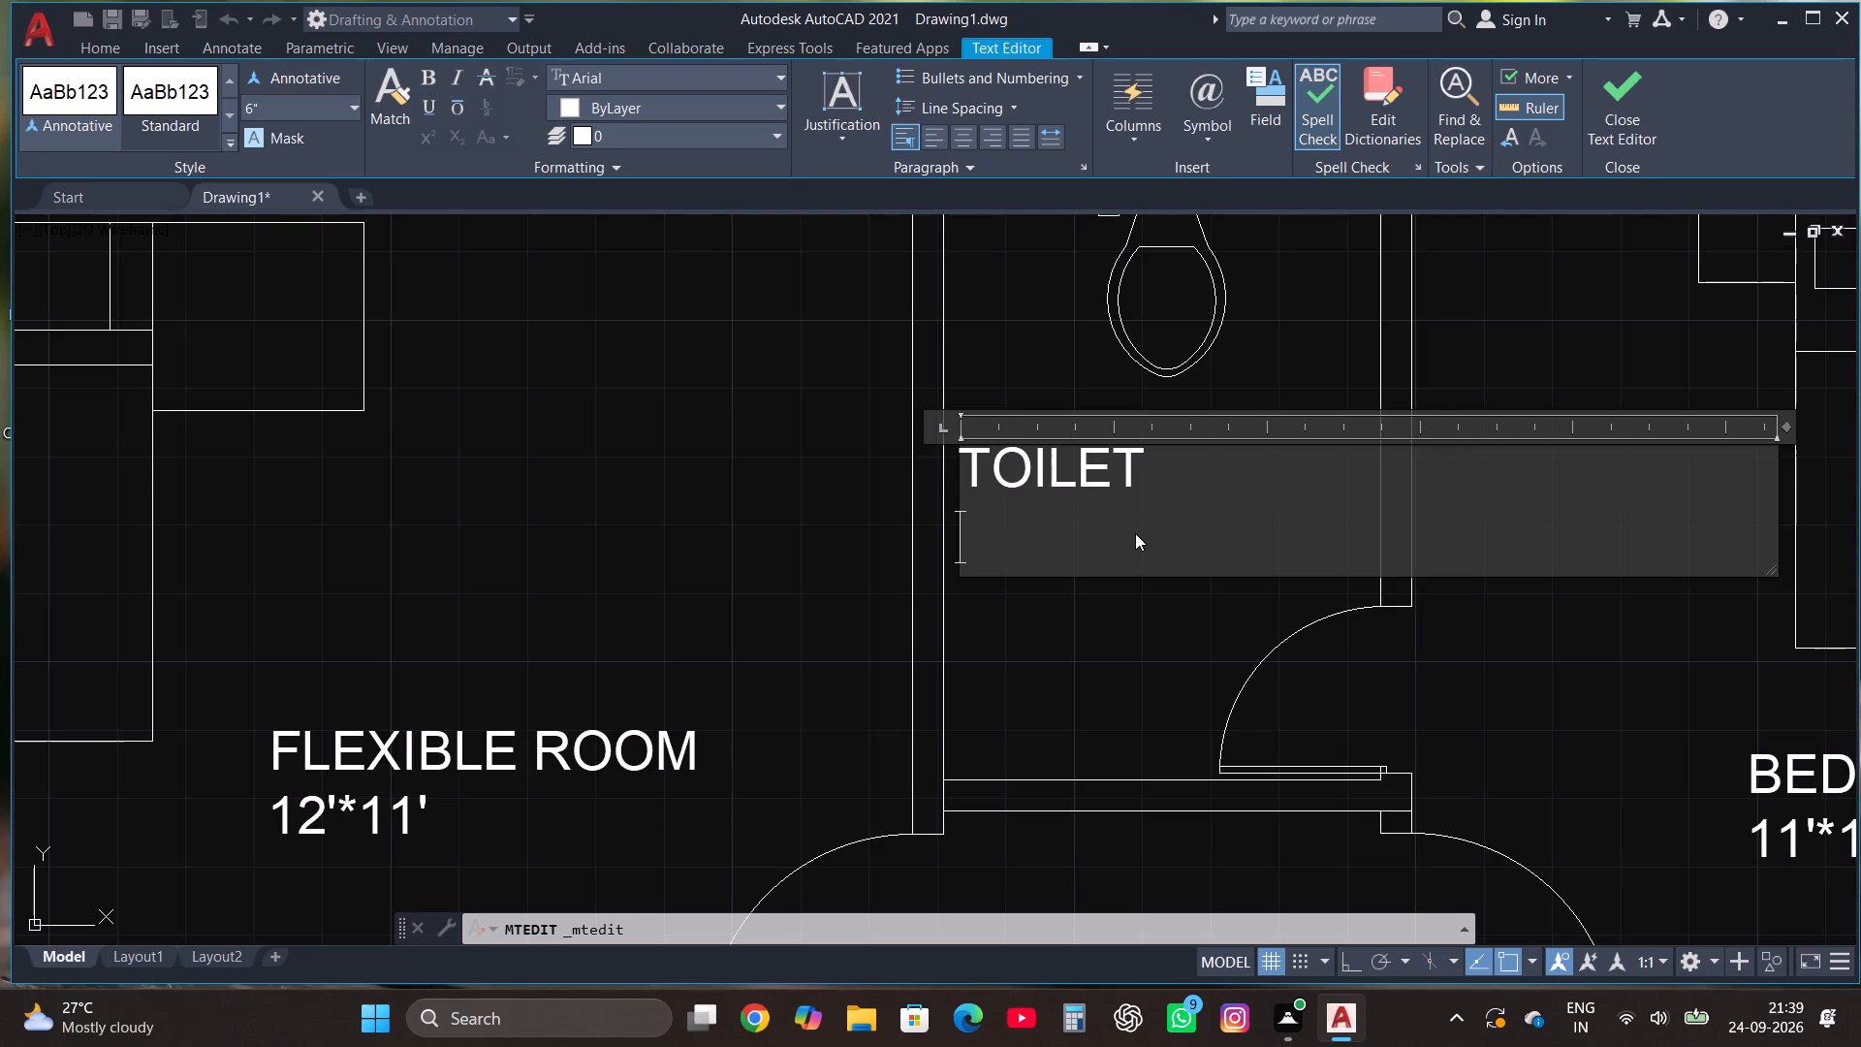
{"action": "type", "text": "5'4\""}
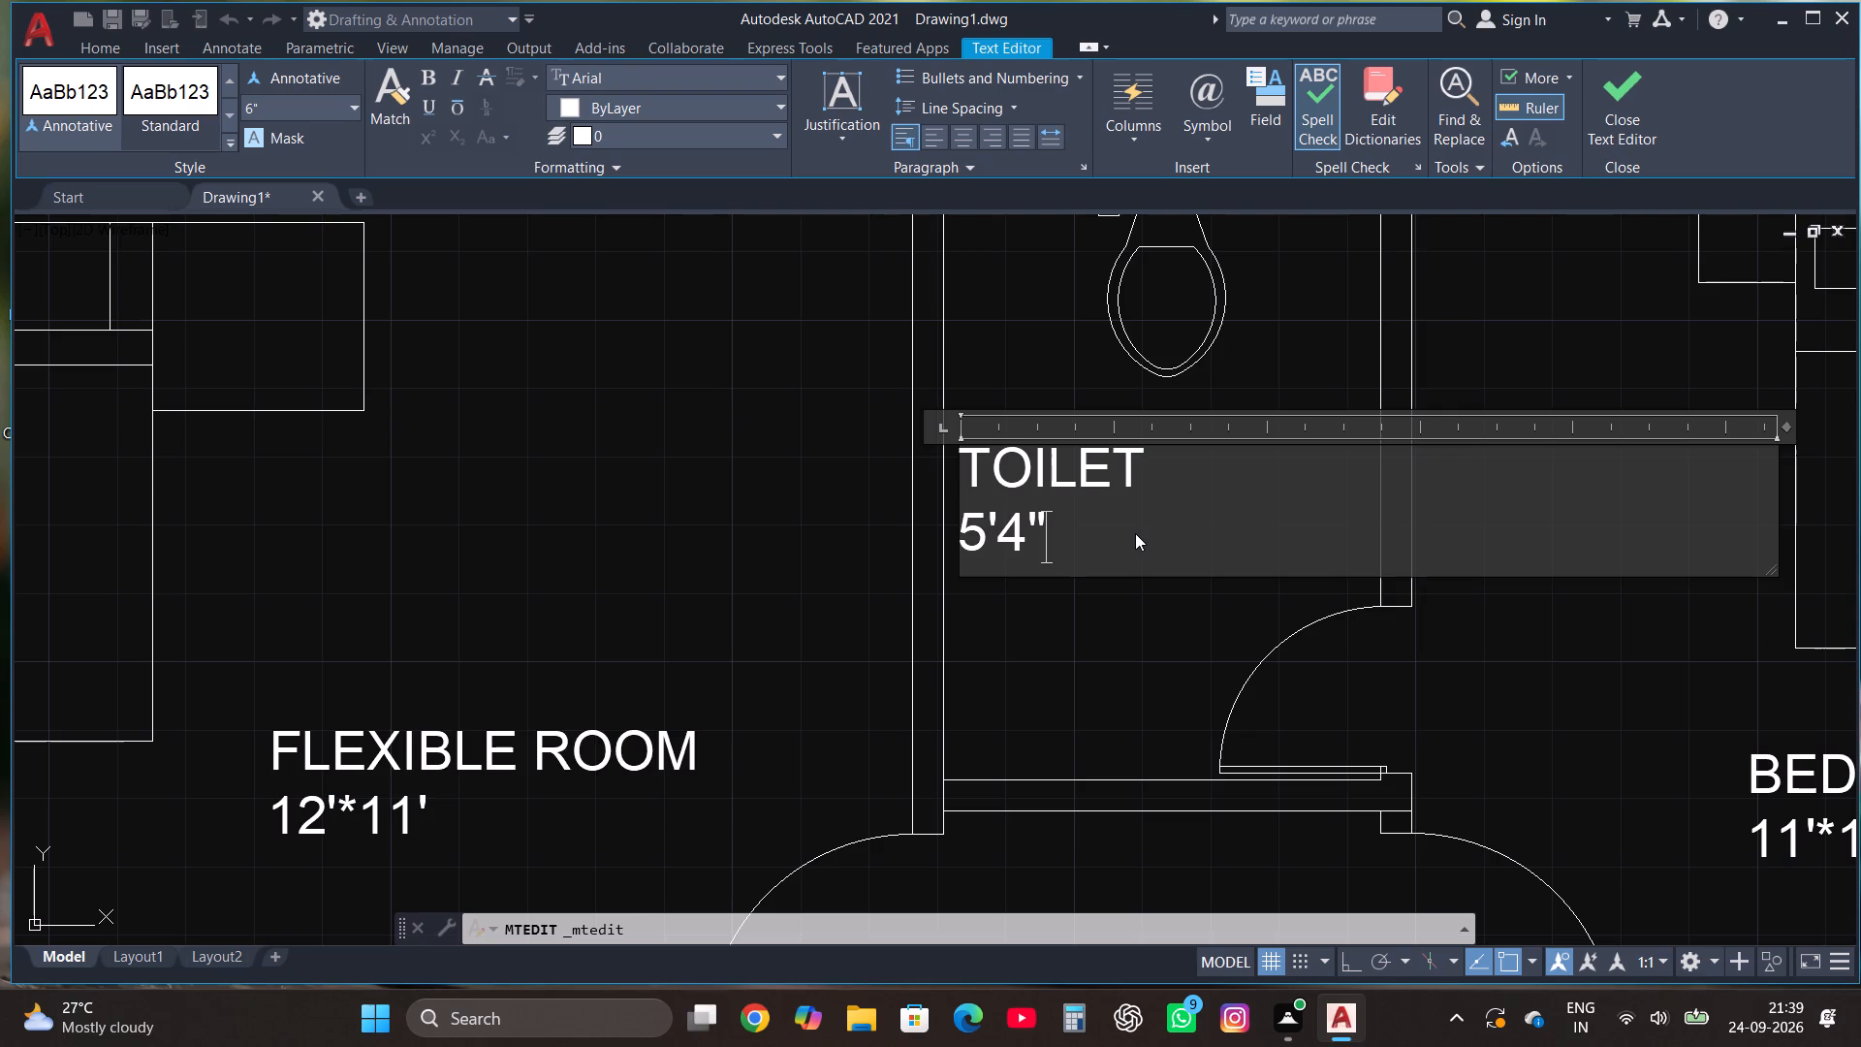
{"action": "key", "text": "asterisk"}
{"action": "type", "text": "7'9\""}
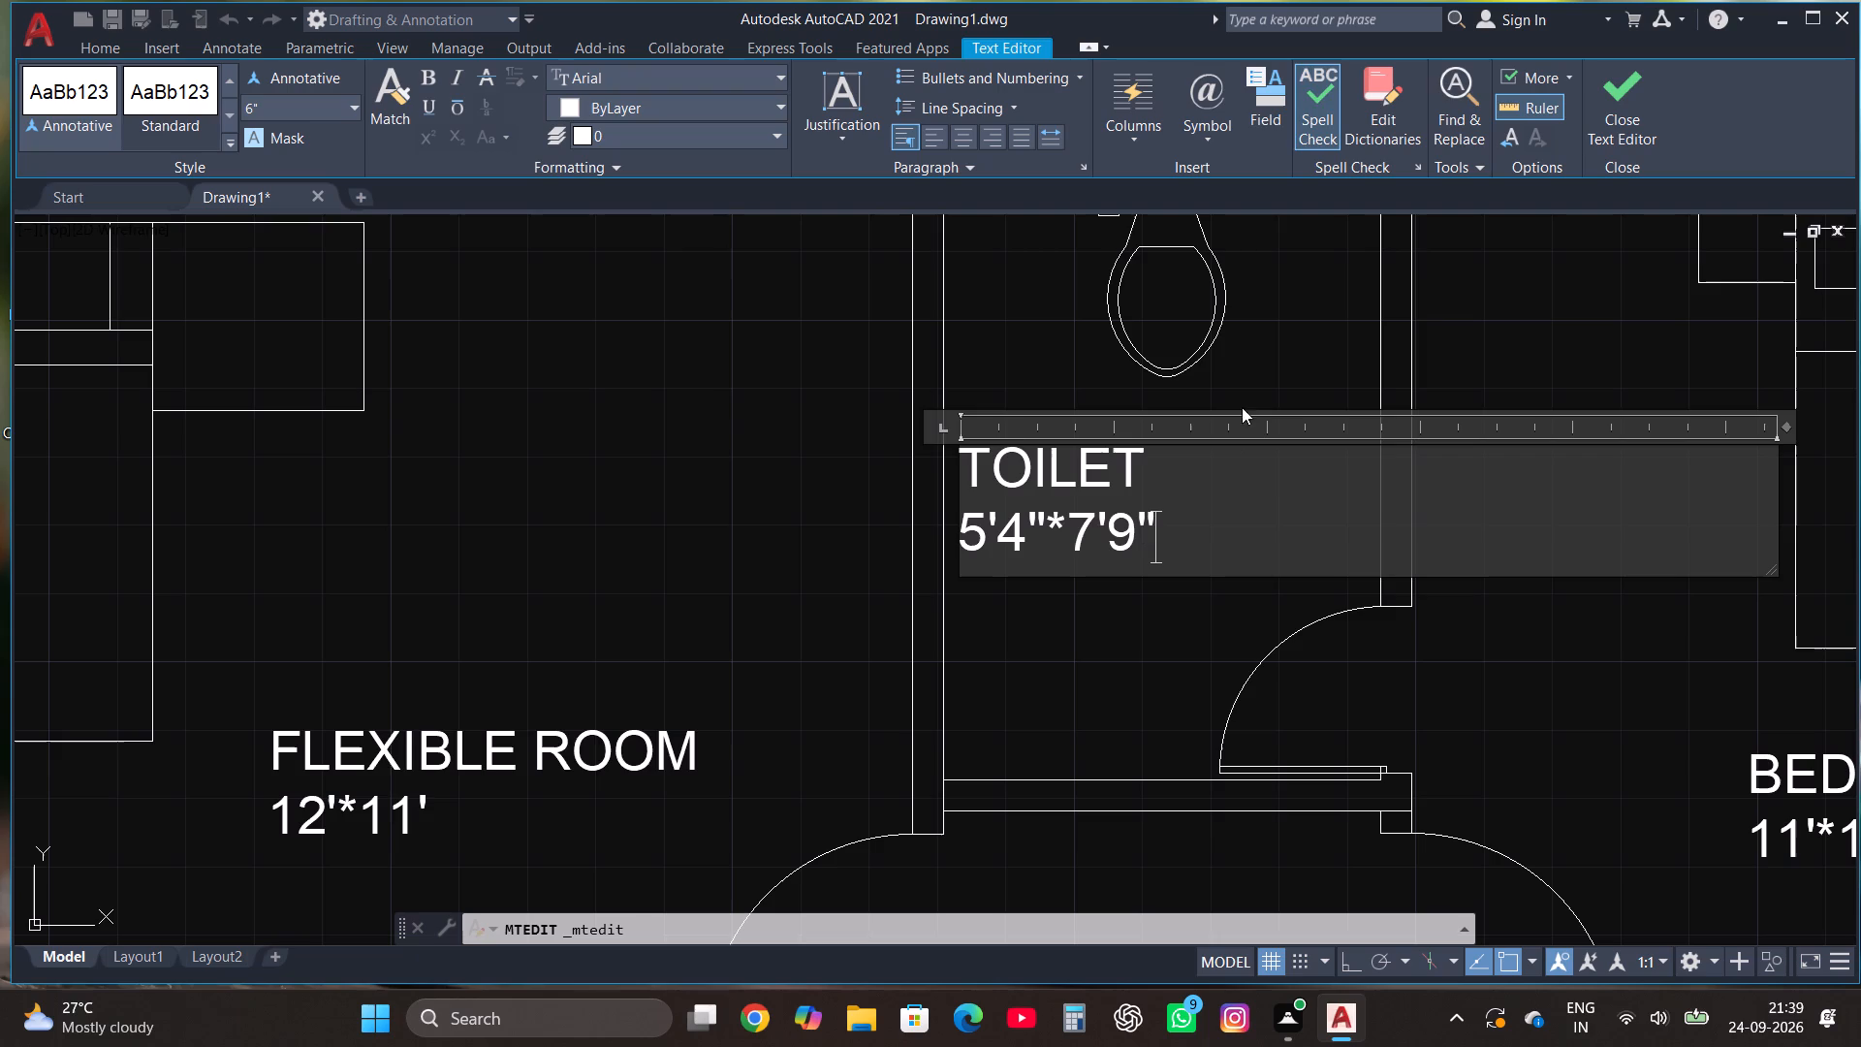
{"action": "left_click", "coordinate": [1623, 93]}
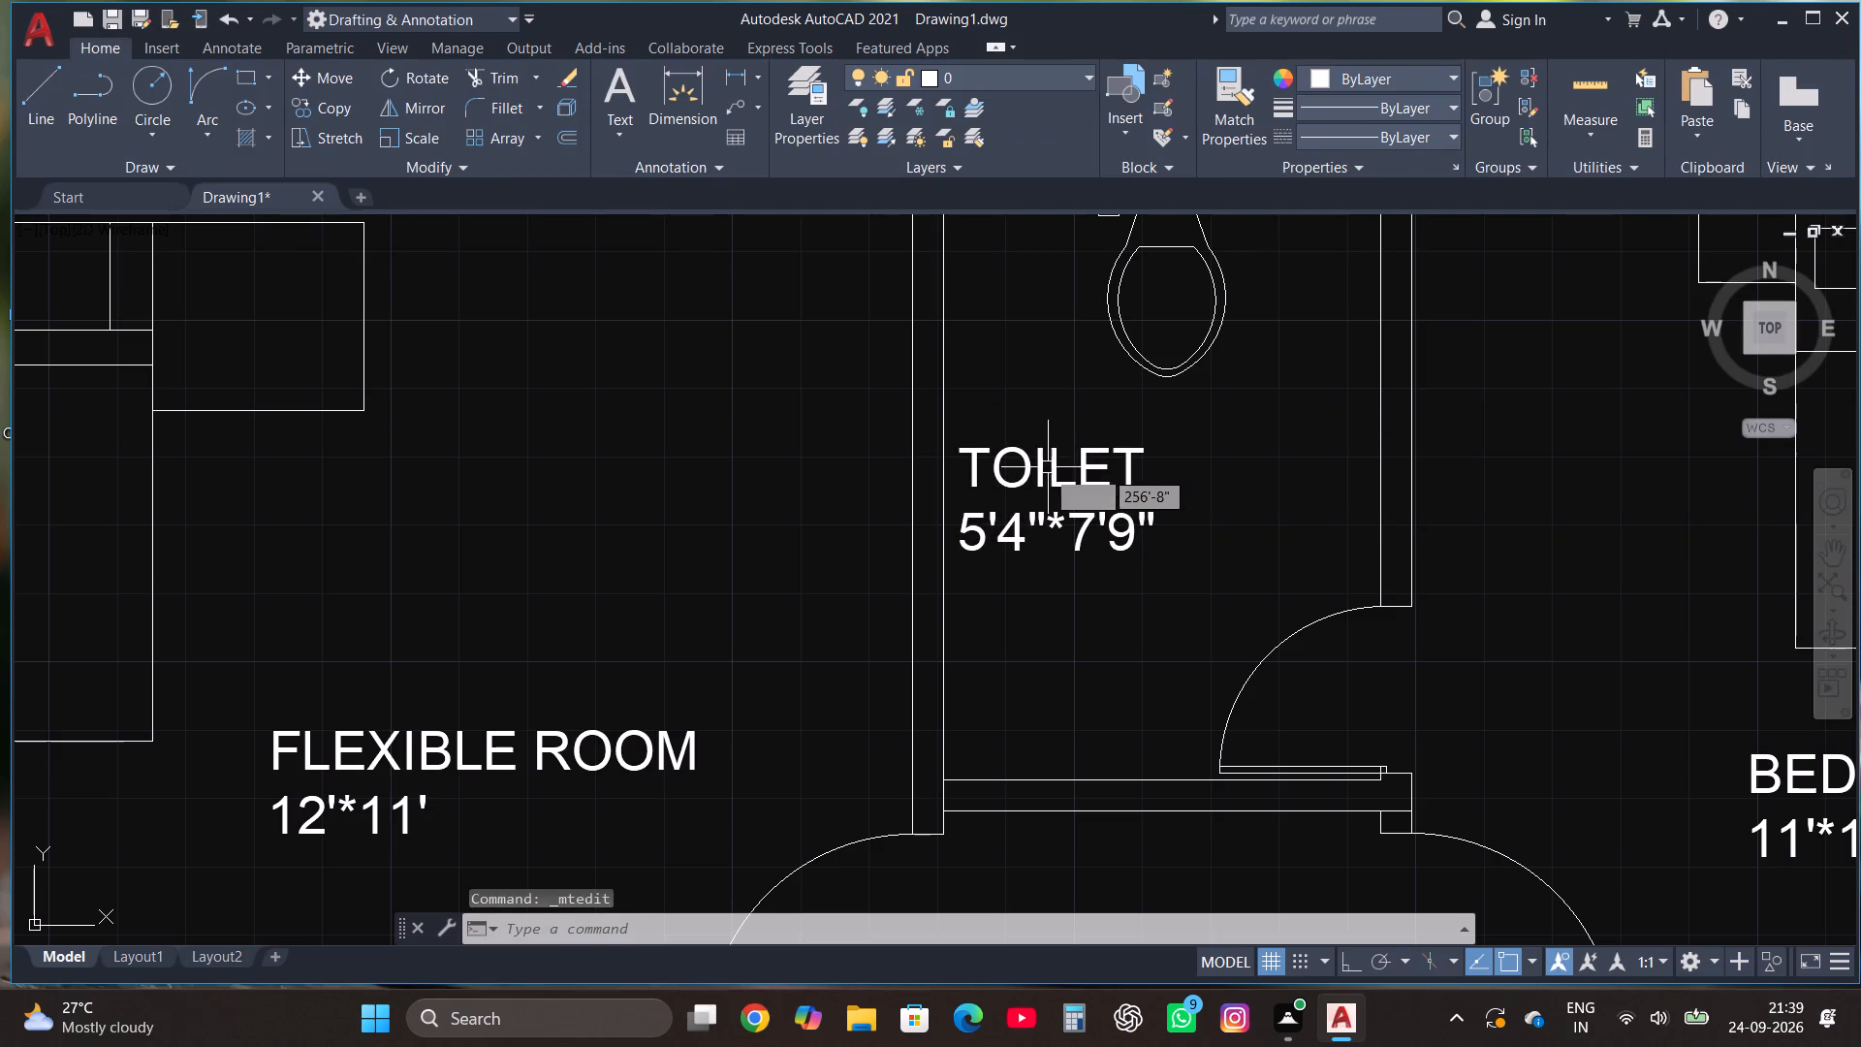
Move the upper TOILET label about 1'-1" sideways to centre it below the toilet fixture.
{"action": "left_click", "coordinate": [1046, 469]}
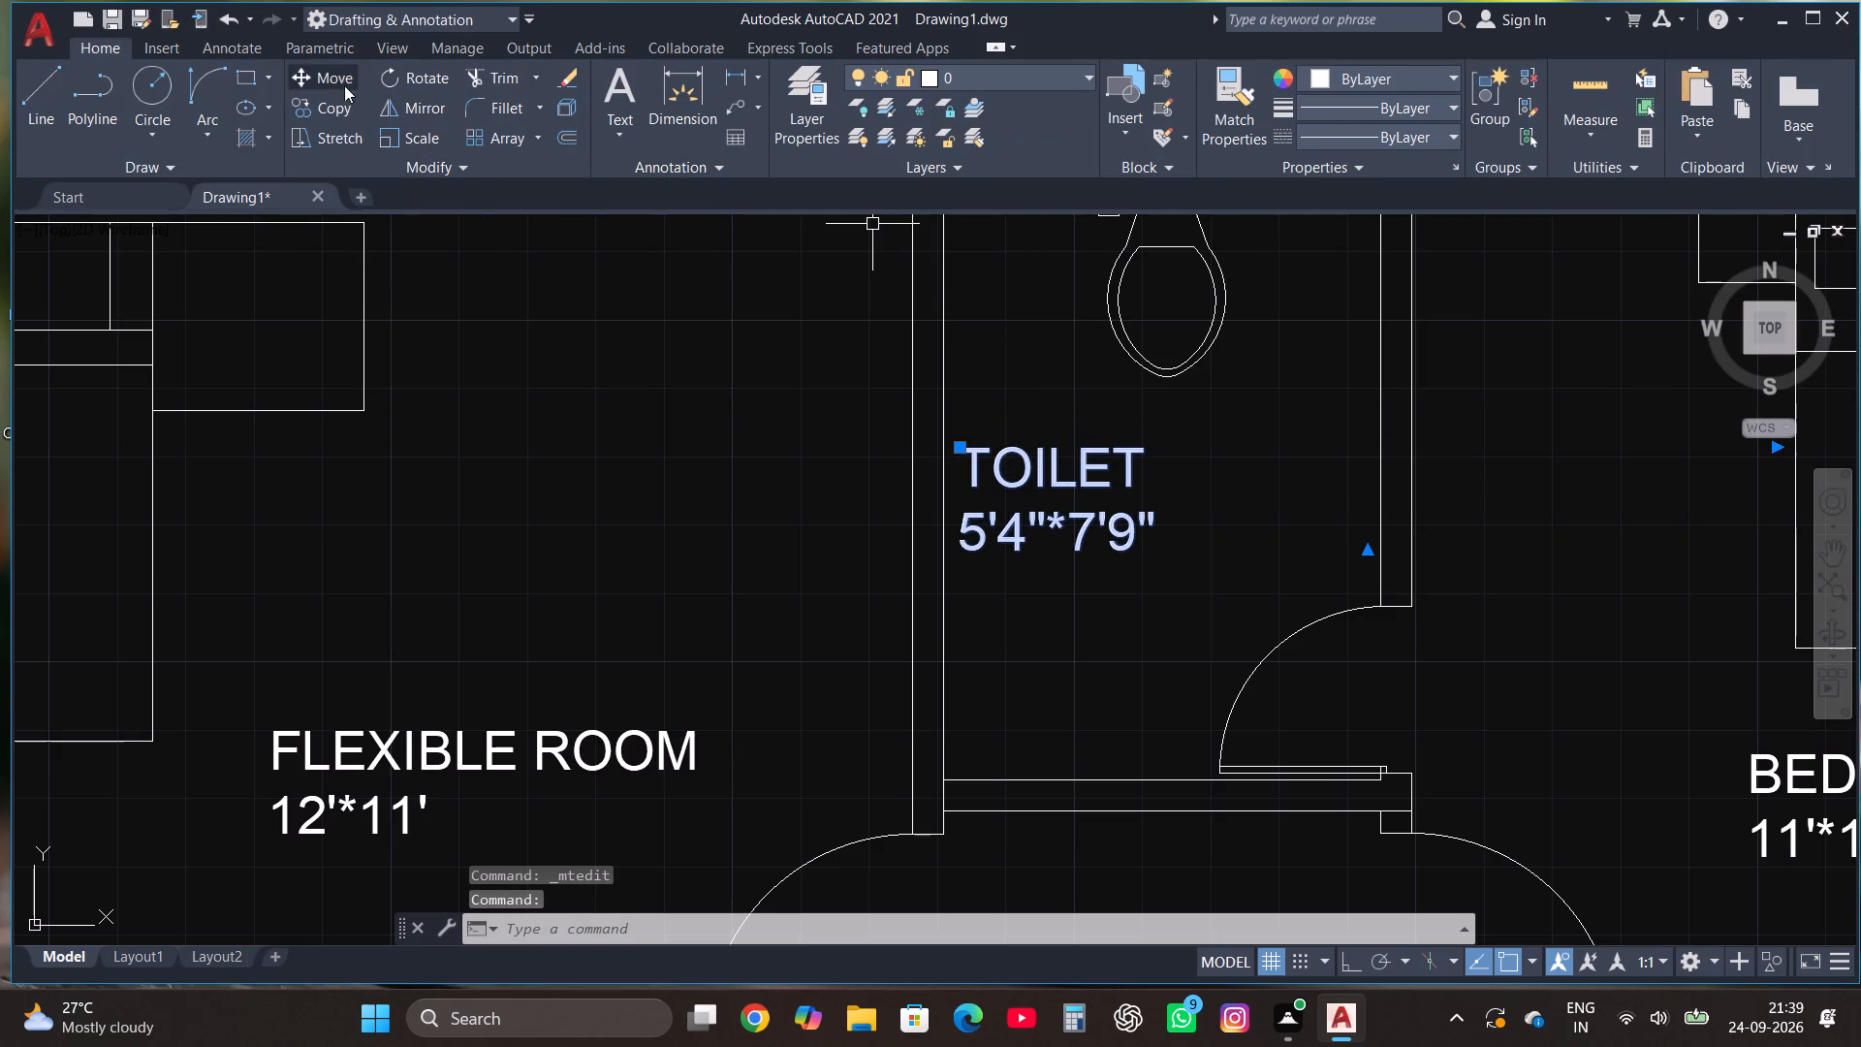
{"action": "left_click", "coordinate": [334, 79]}
{"action": "left_click", "coordinate": [1060, 521]}
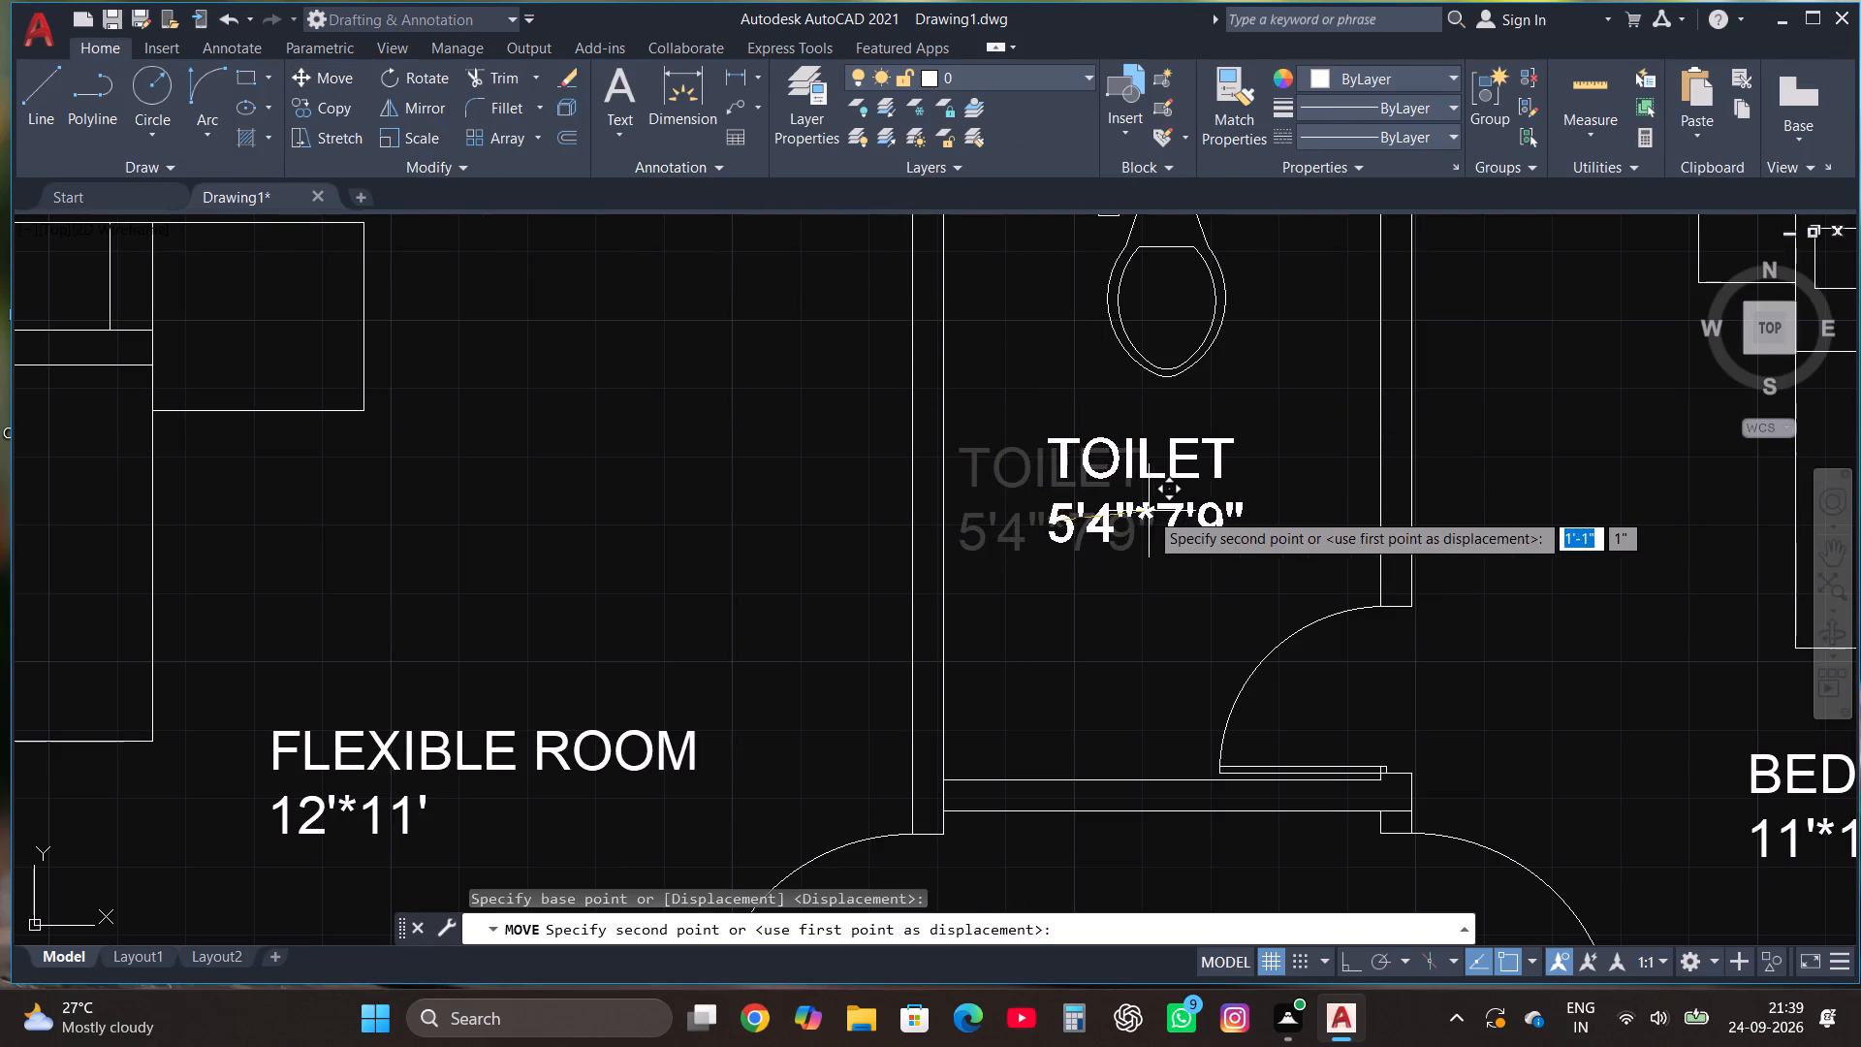
{"action": "left_click", "coordinate": [1149, 511]}
Change the label copy in the toilet above the kitchen to TOILET with 5'4"*7'9" on the second line.
{"action": "scroll", "coordinate": [1154, 437], "scroll_direction": "down", "scroll_amount": 3}
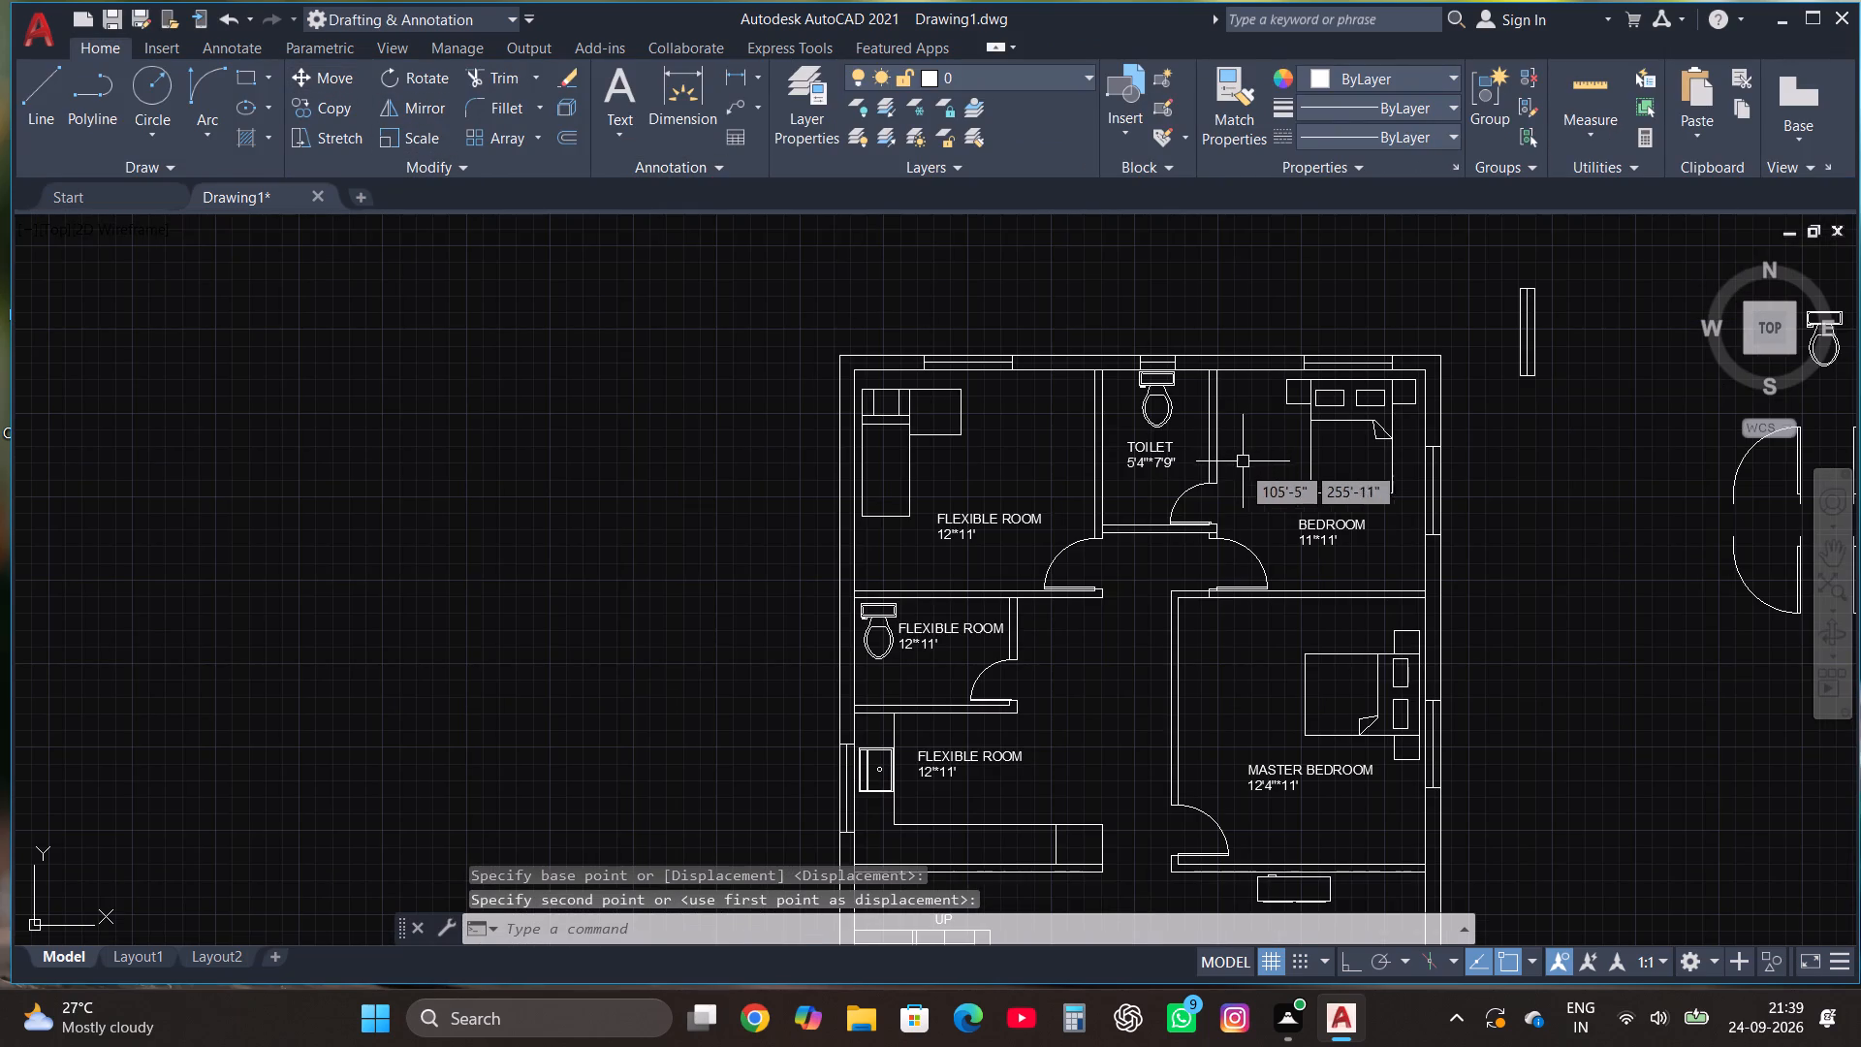
{"action": "scroll", "coordinate": [1088, 535], "scroll_direction": "up", "scroll_amount": 1}
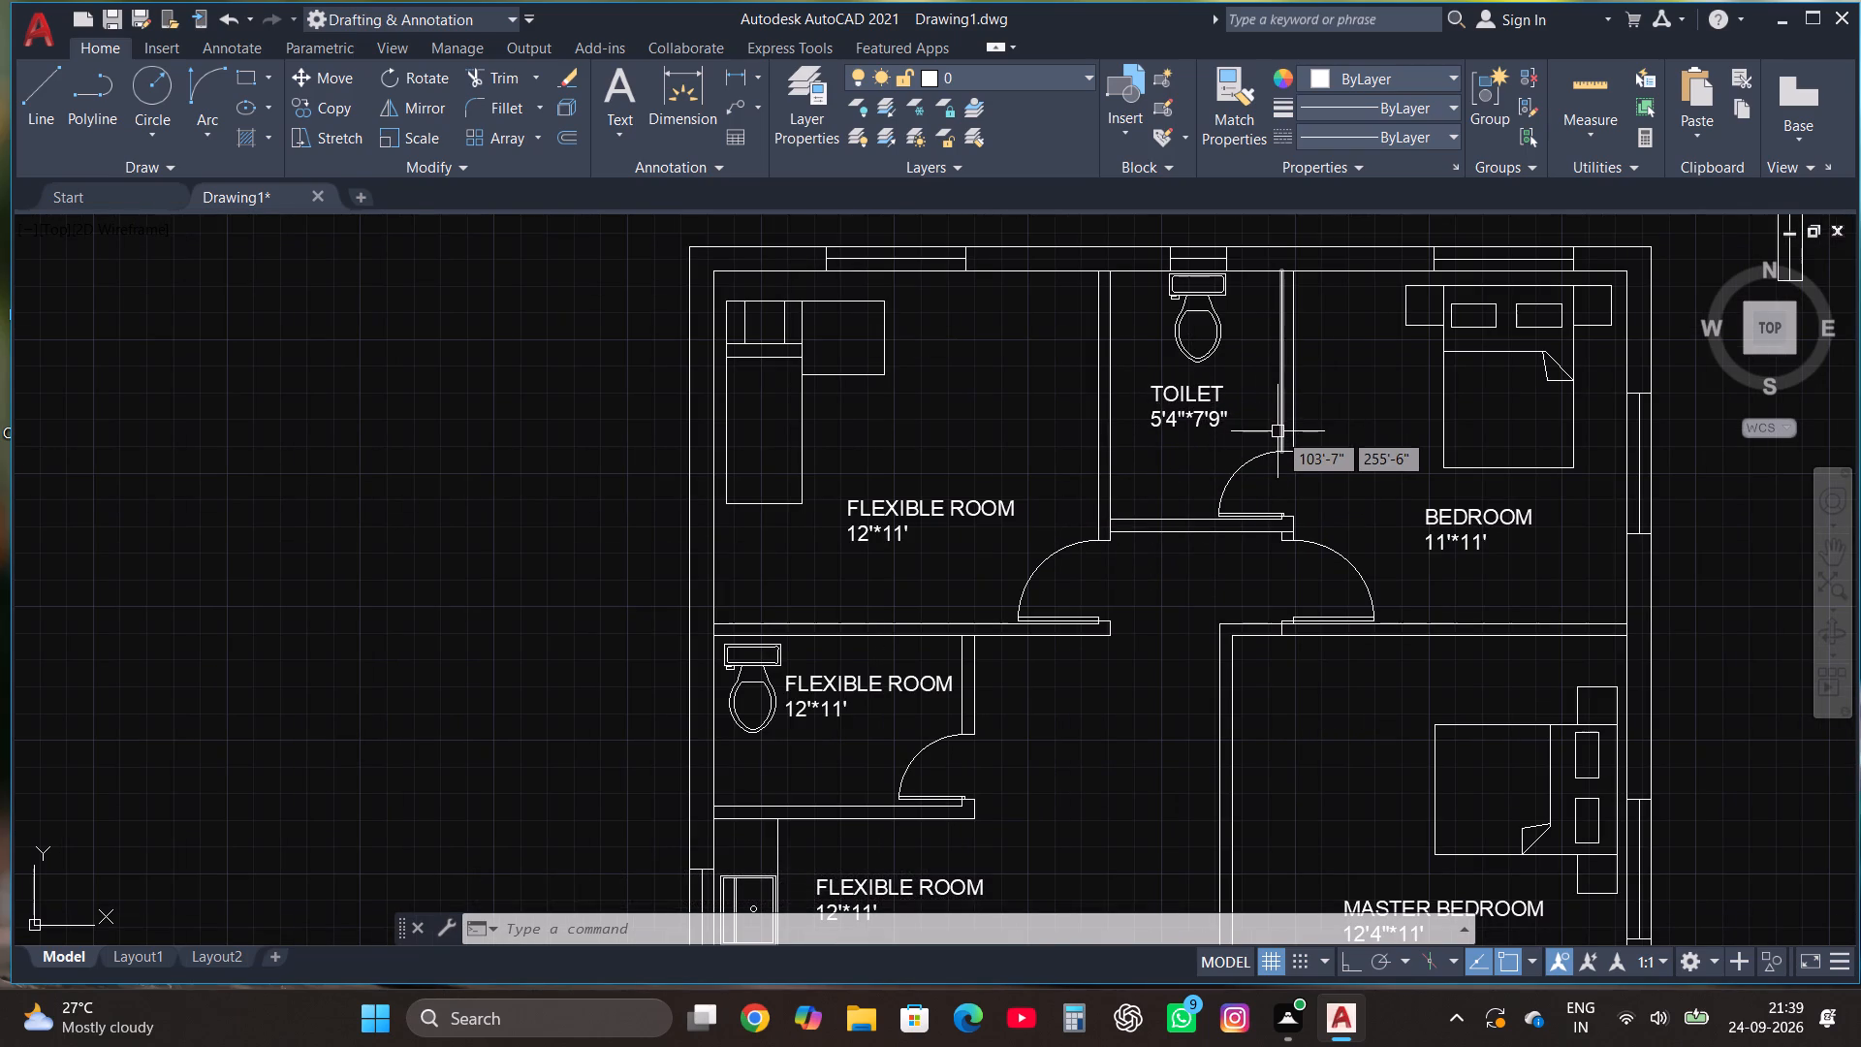
{"action": "scroll", "coordinate": [1348, 415], "scroll_direction": "down", "scroll_amount": 2}
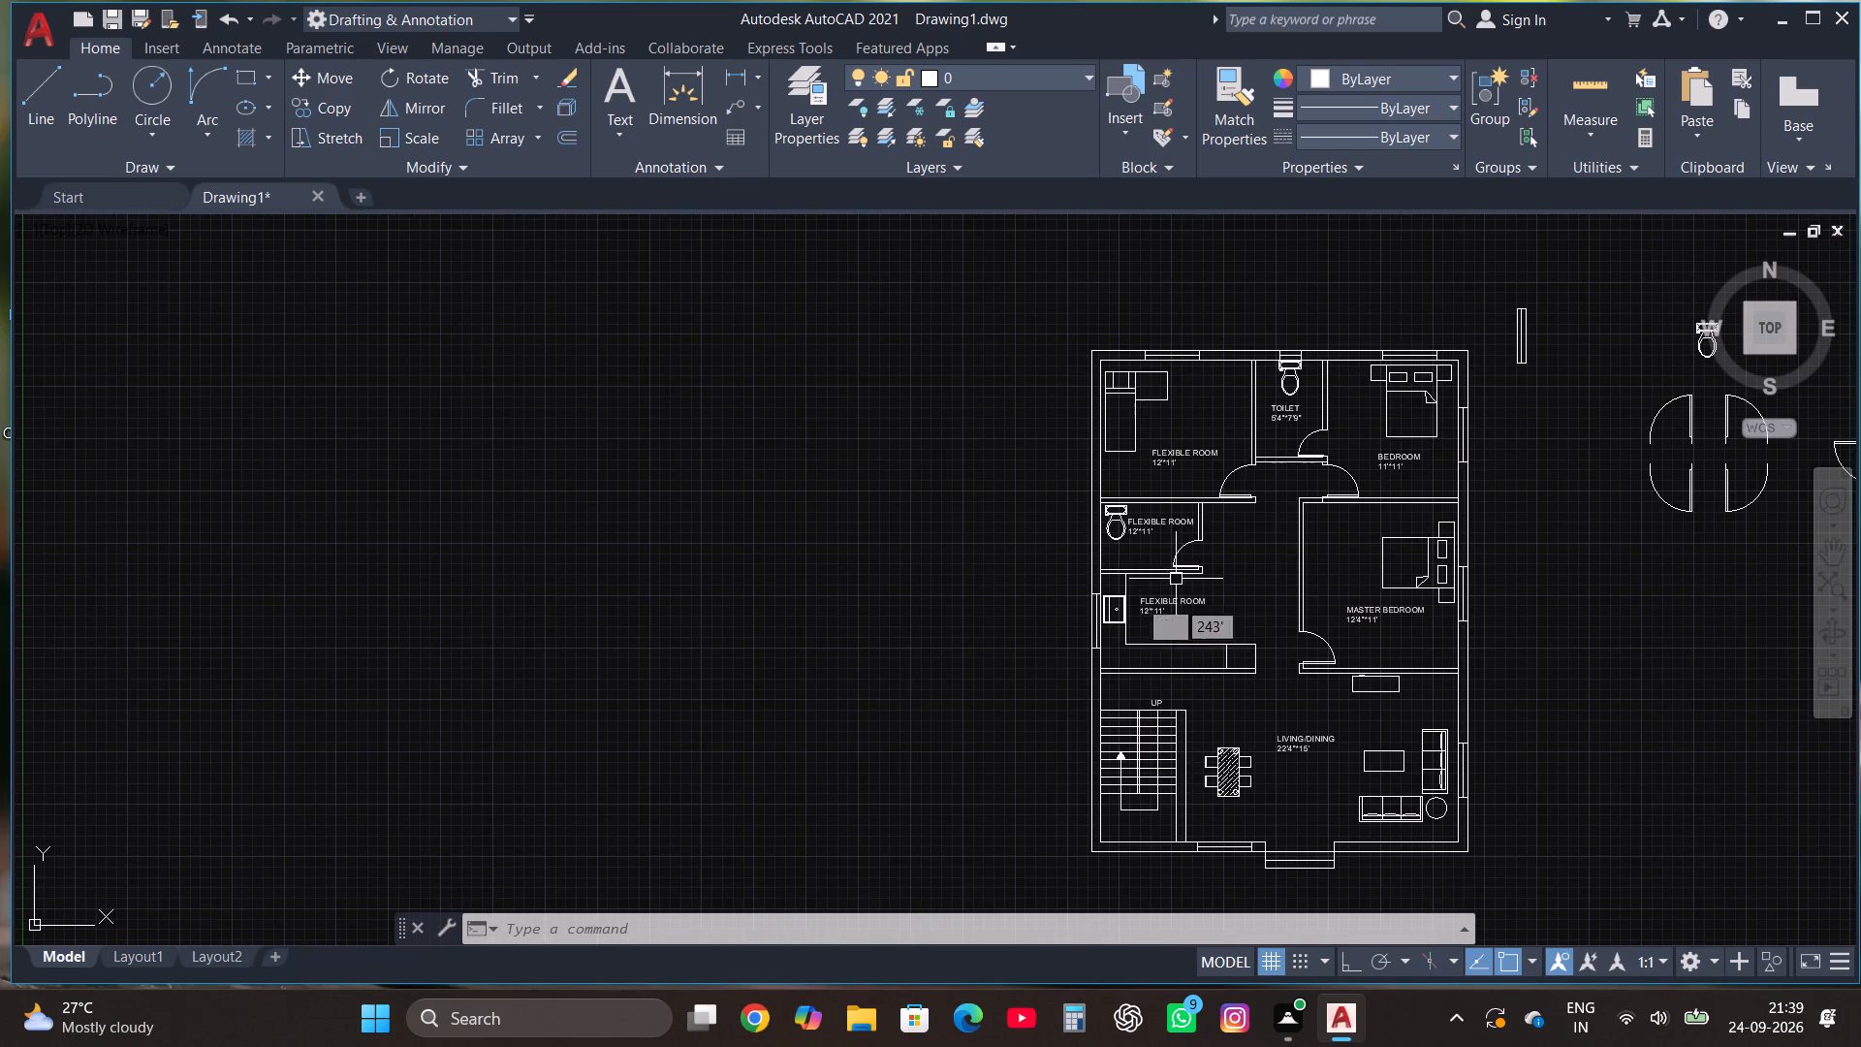
{"action": "scroll", "coordinate": [1167, 487], "scroll_direction": "up", "scroll_amount": 3}
{"action": "left_click", "coordinate": [1061, 619]}
{"action": "right_click", "coordinate": [1058, 618]}
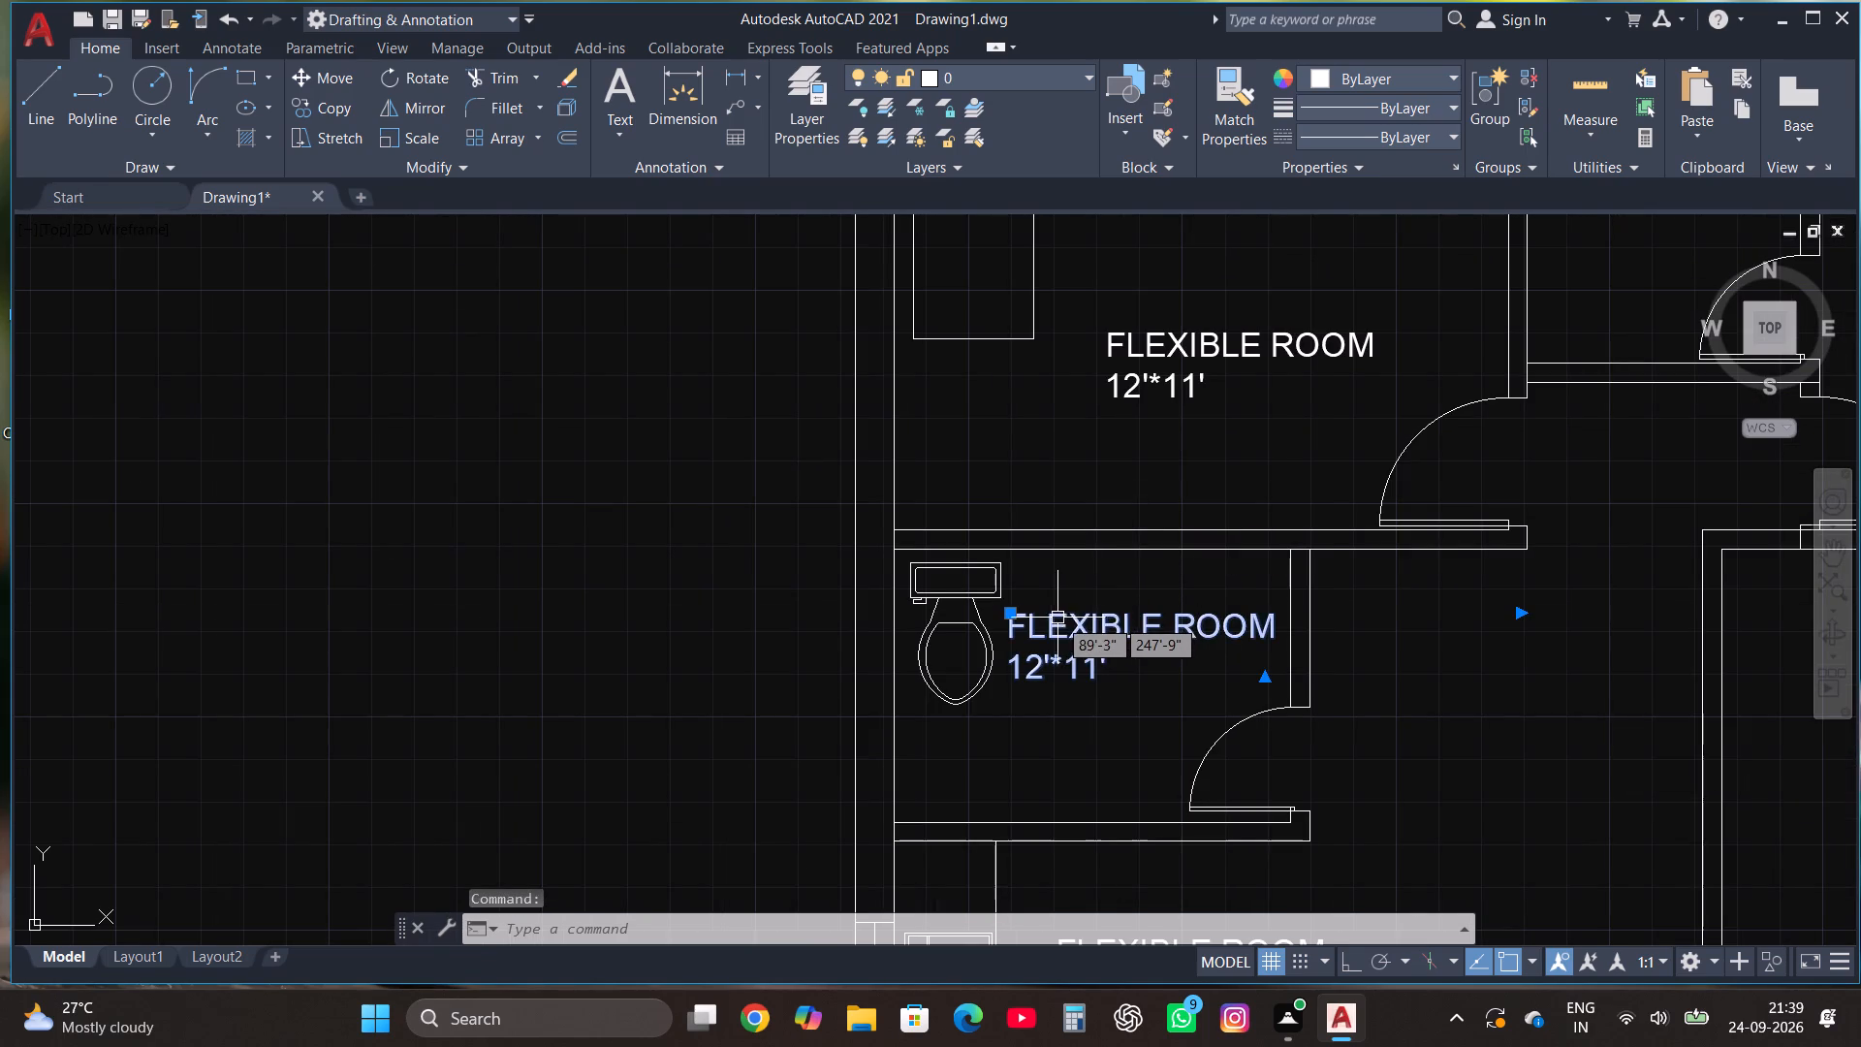
{"action": "left_click", "coordinate": [1221, 417]}
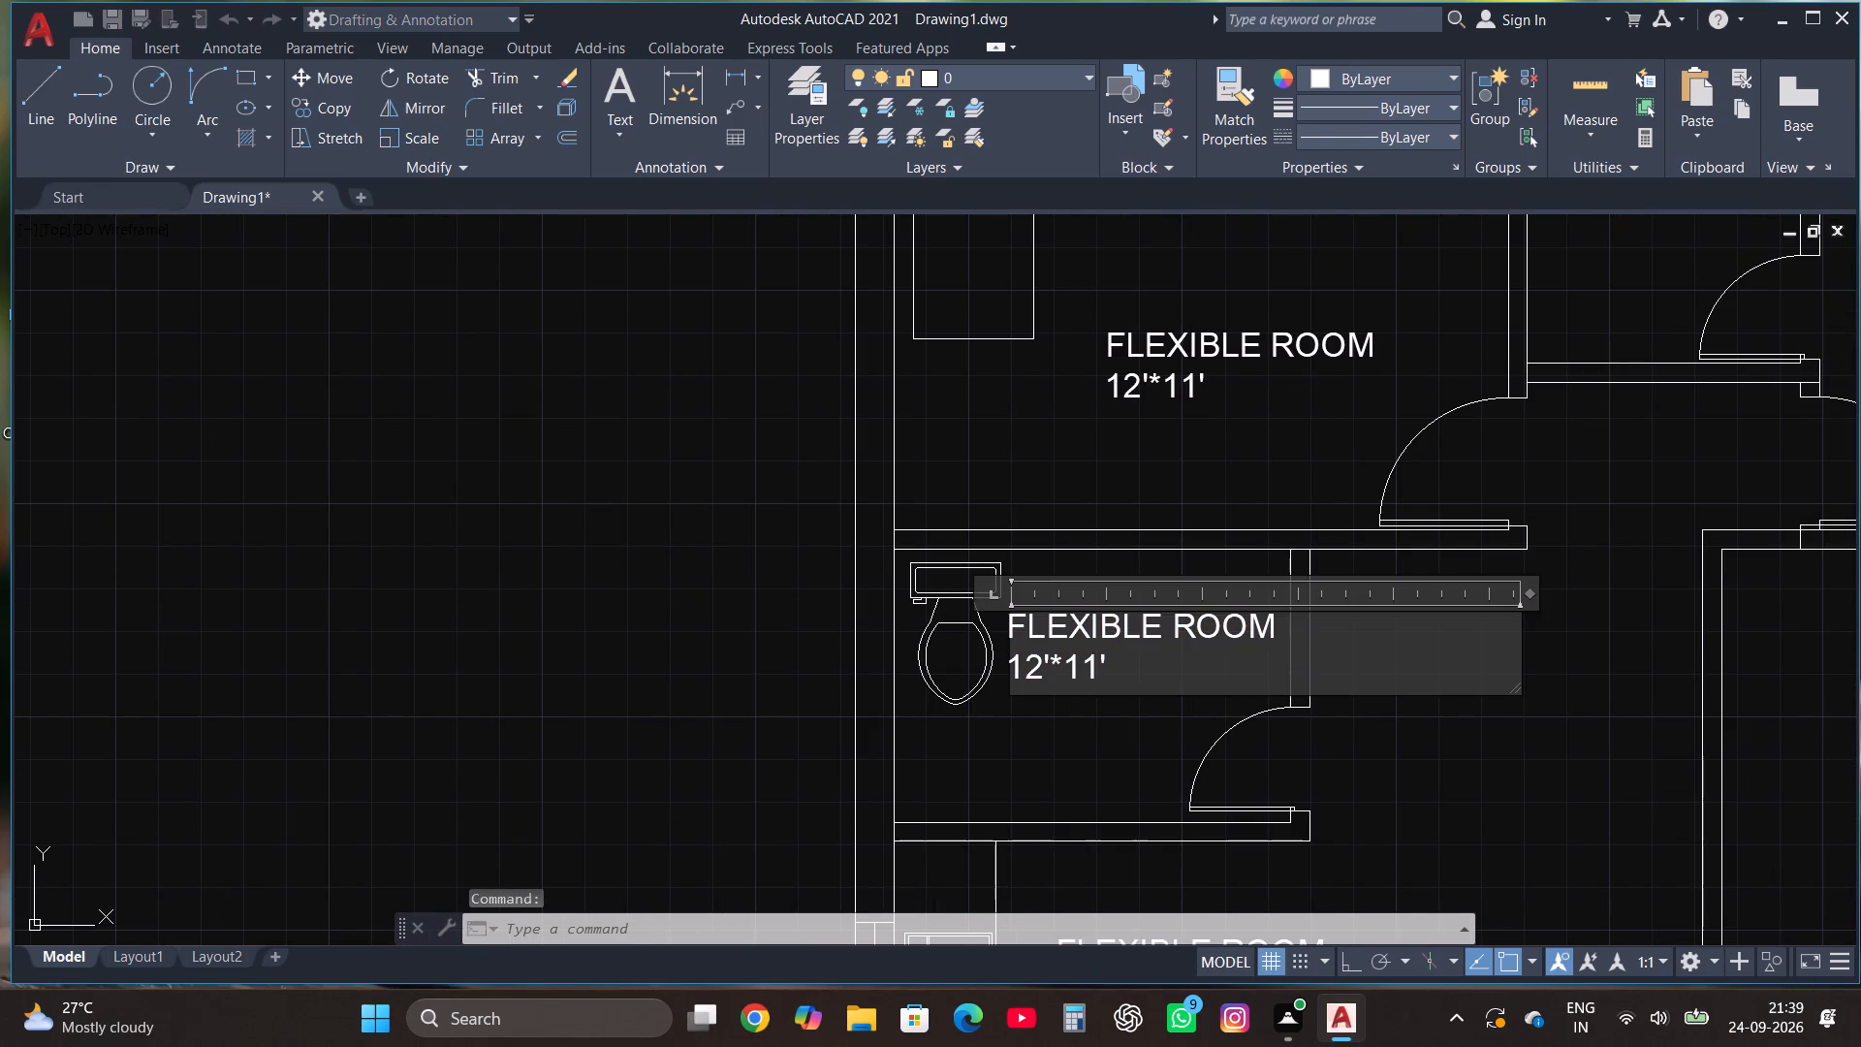
{"action": "left_click", "coordinate": [1192, 676]}
{"action": "key", "text": "BackSpace"}
{"action": "key", "text": "BackSpace"}
{"action": "key", "text": "BackSpace"}
{"action": "key", "text": "BackSpace"}
{"action": "key", "text": "BackSpace"}
{"action": "key", "text": "BackSpace"}
{"action": "key", "text": "BackSpace"}
{"action": "key", "text": "BackSpace"}
{"action": "key", "text": "BackSpace"}
{"action": "key", "text": "BackSpace"}
{"action": "key", "text": "BackSpace"}
{"action": "key", "text": "BackSpace"}
{"action": "key", "text": "BackSpace"}
{"action": "key", "text": "BackSpace"}
{"action": "key", "text": "BackSpace"}
{"action": "key", "text": "BackSpace"}
{"action": "key", "text": "BackSpace"}
{"action": "key", "text": "BackSpace"}
{"action": "key", "text": "BackSpace"}
{"action": "key", "text": "BackSpace"}
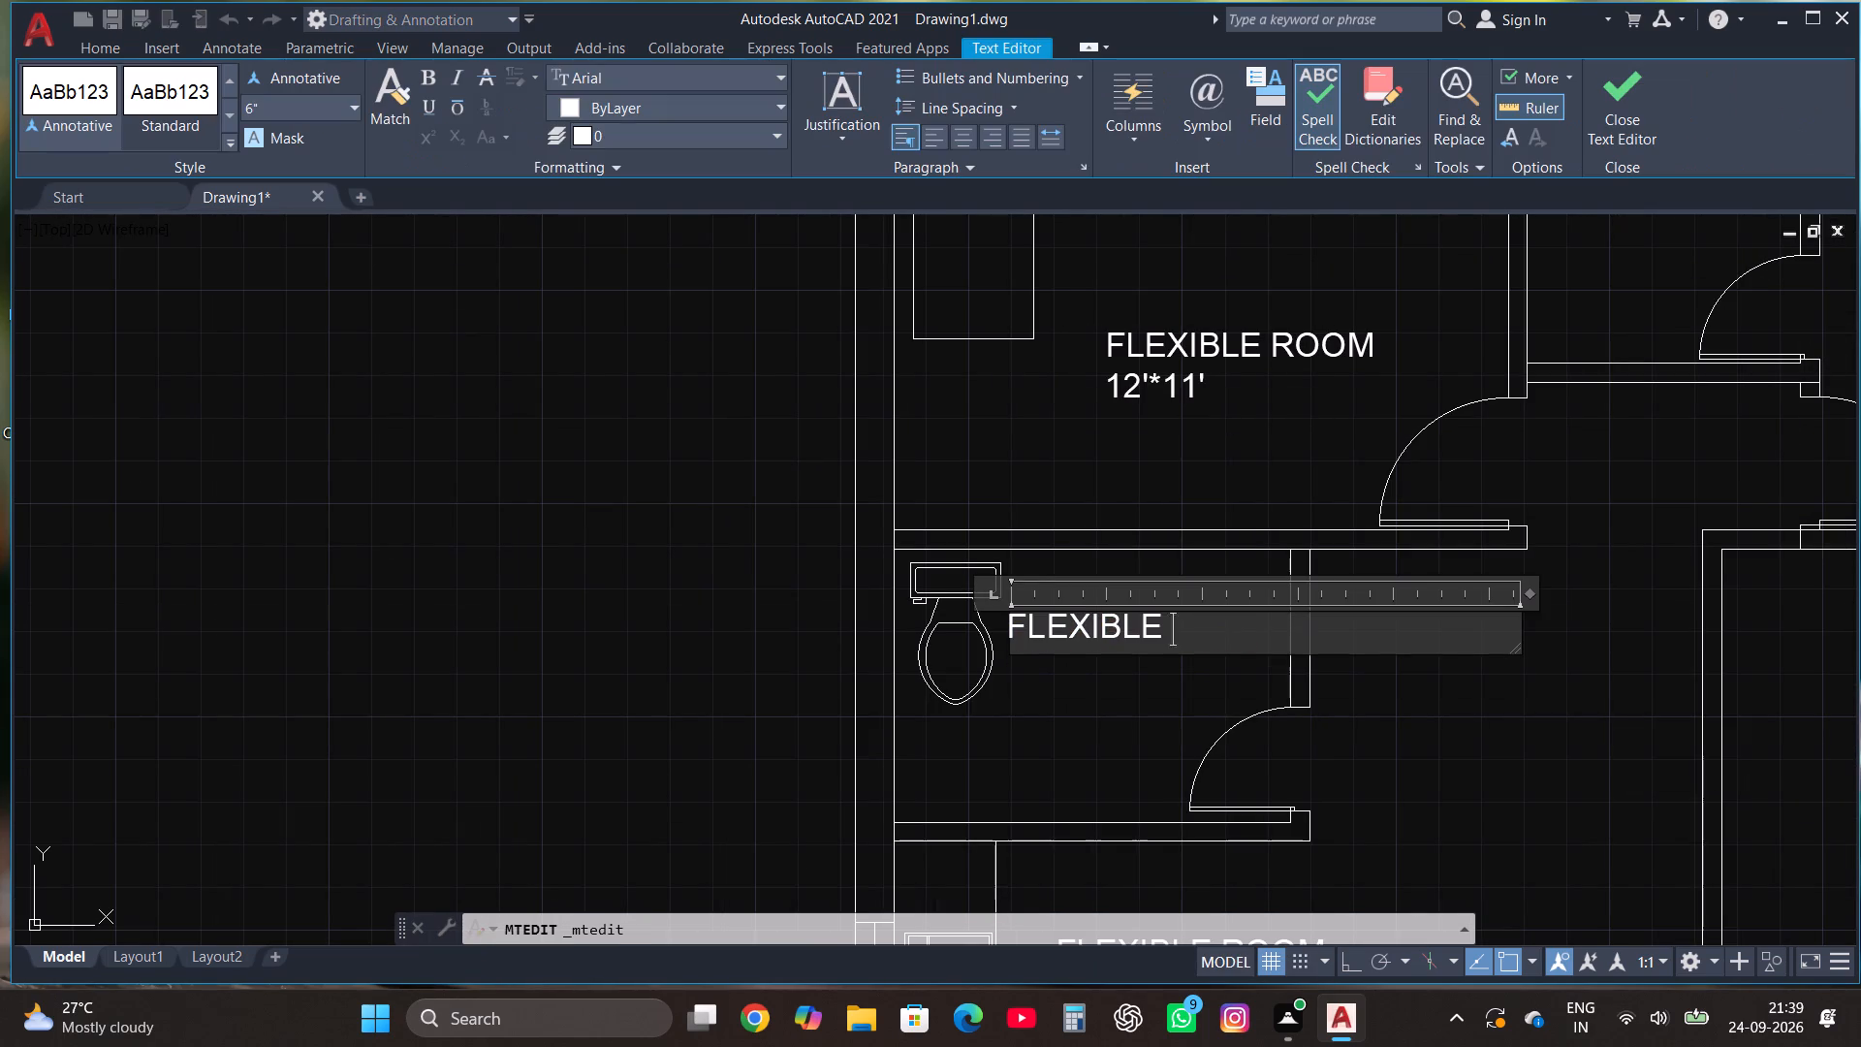
{"action": "type", "text": "TOILET"}
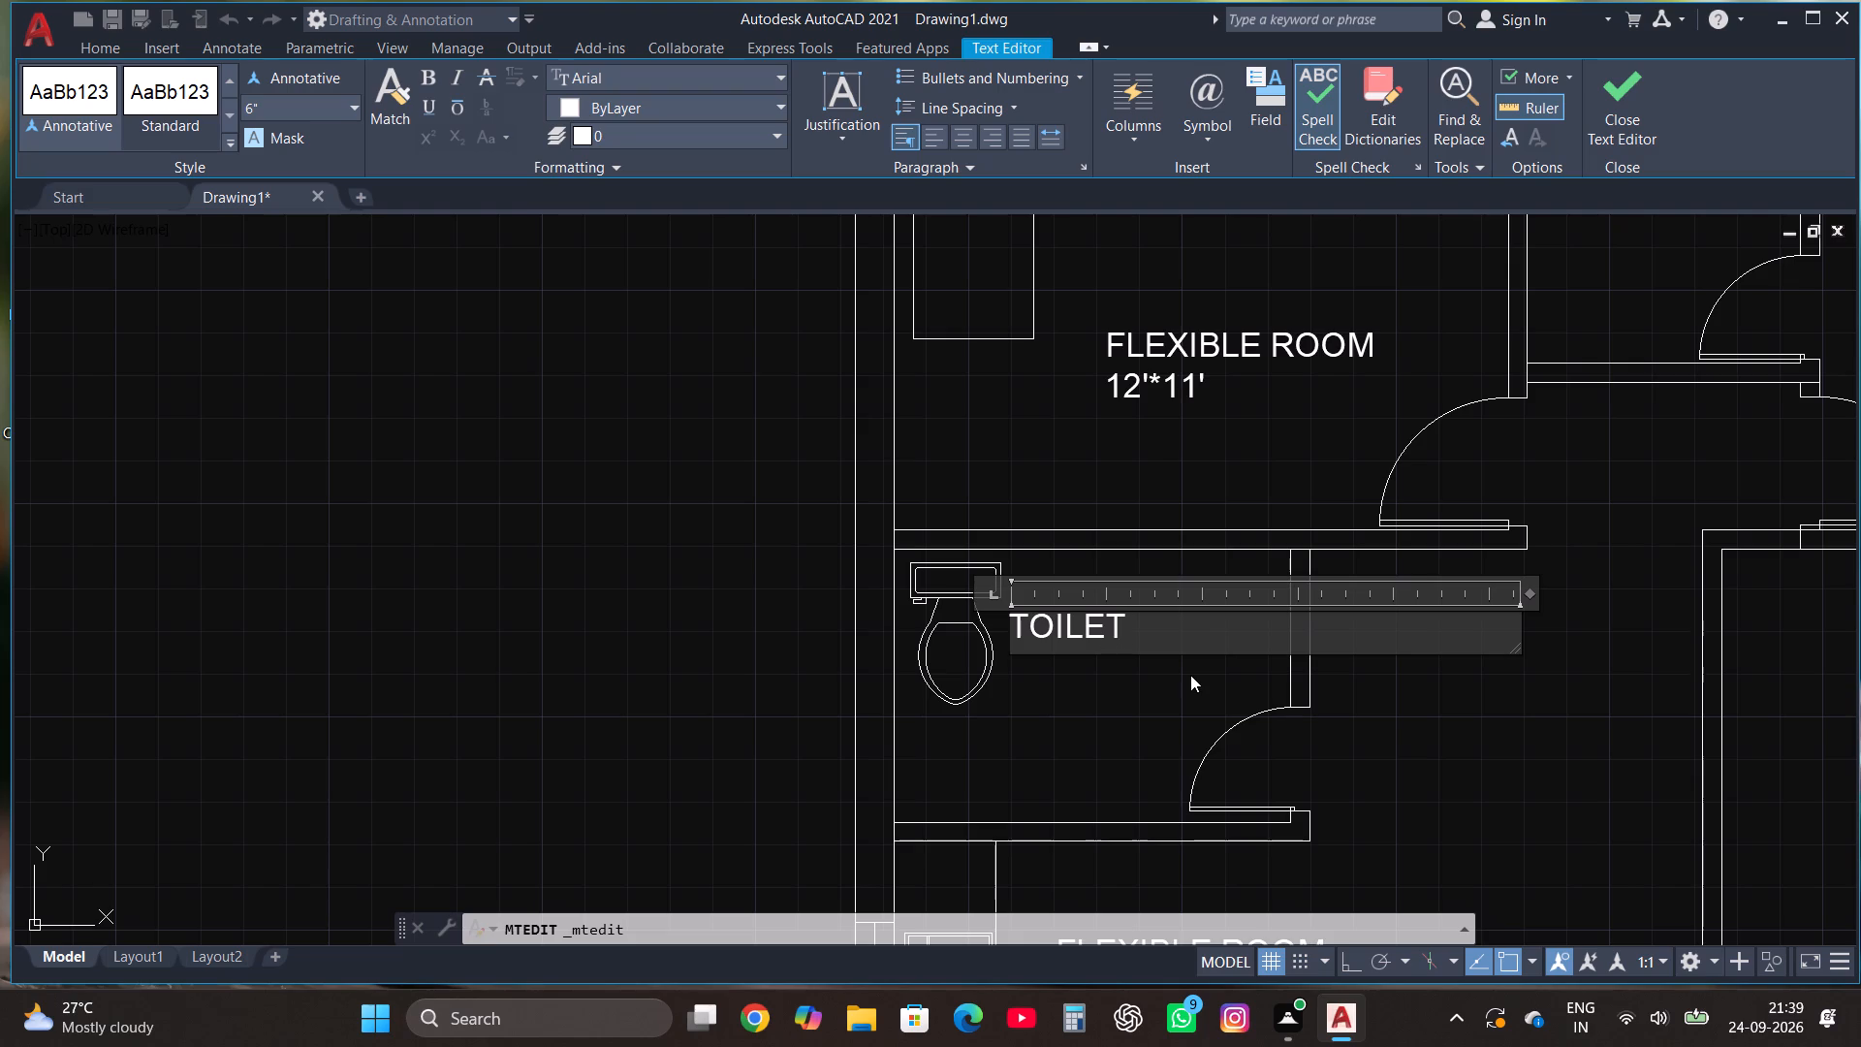
{"action": "key", "text": "Return"}
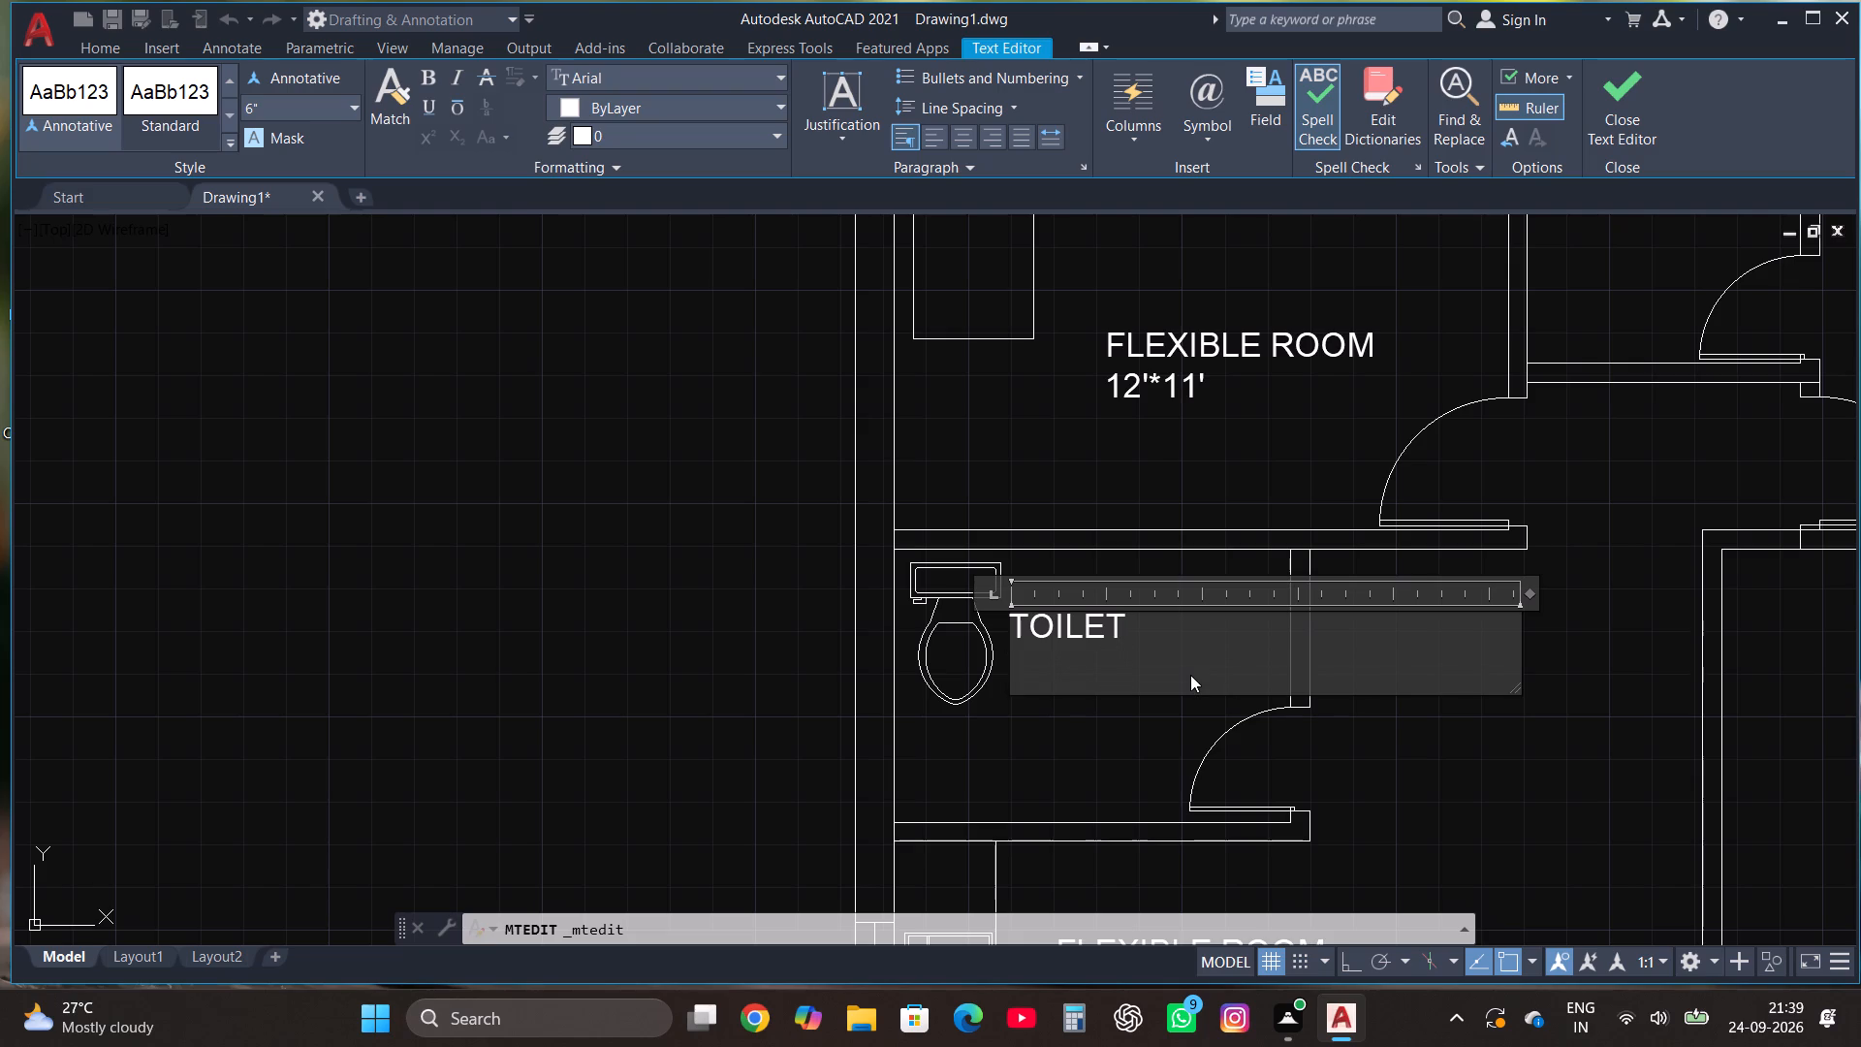
{"action": "type", "text": "5'4\"*"}
{"action": "type", "text": "9\""}
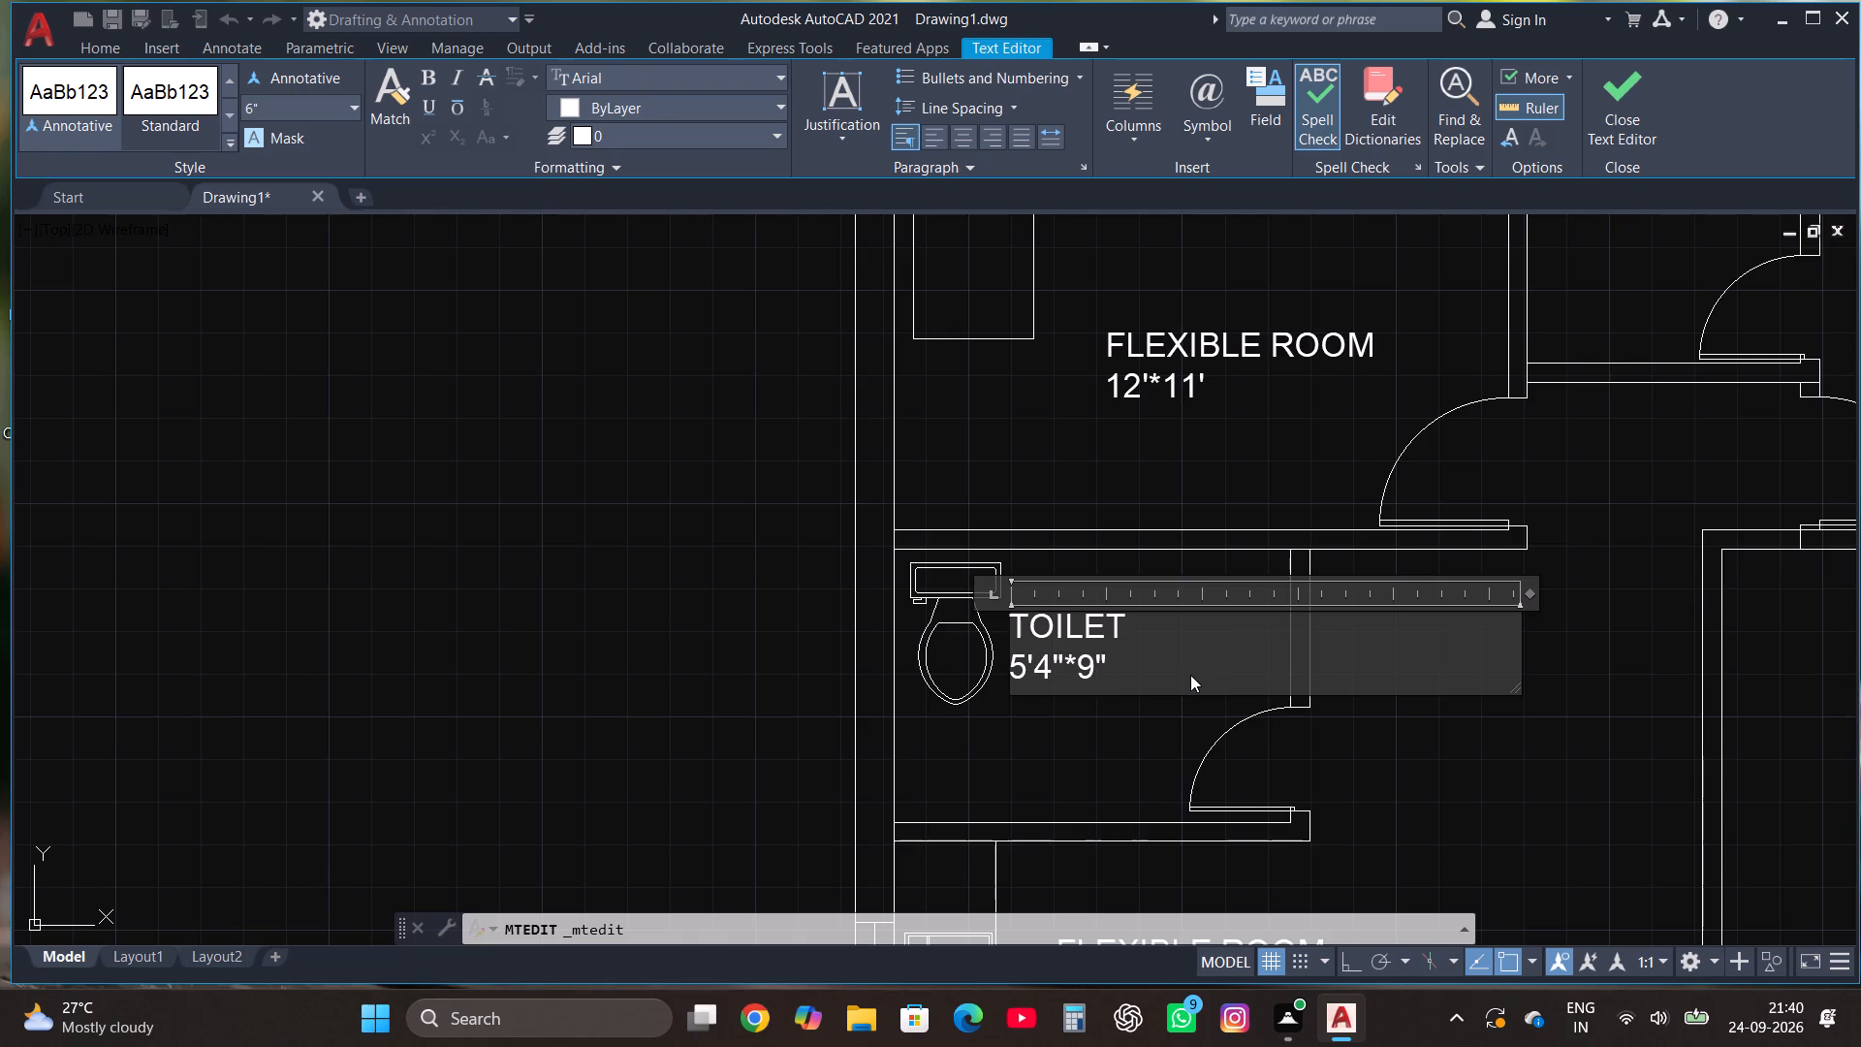
{"action": "key", "text": "BackSpace"}
{"action": "key", "text": "BackSpace"}
{"action": "type", "text": "7'9\""}
{"action": "left_click", "coordinate": [1626, 77]}
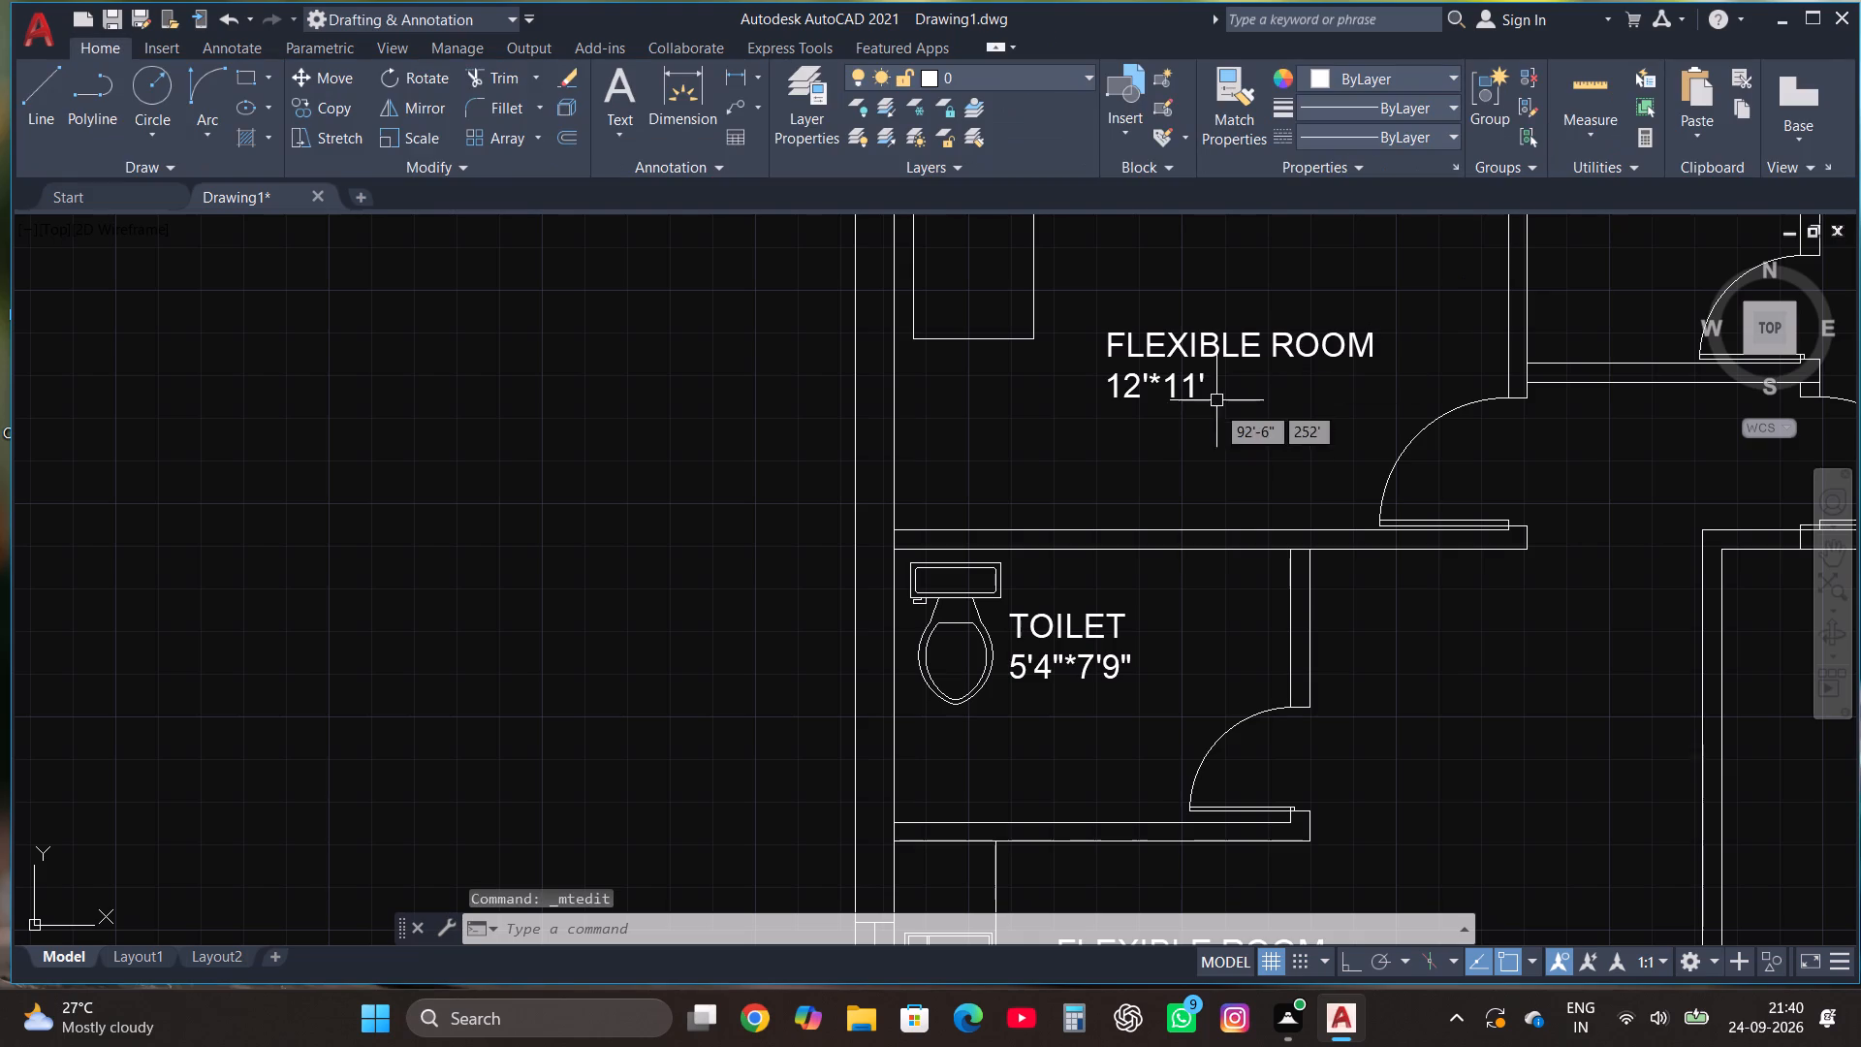
Move the TOILET label above the kitchen slightly away from the toilet fixture, toward the middle of the room.
{"action": "left_click", "coordinate": [1088, 609]}
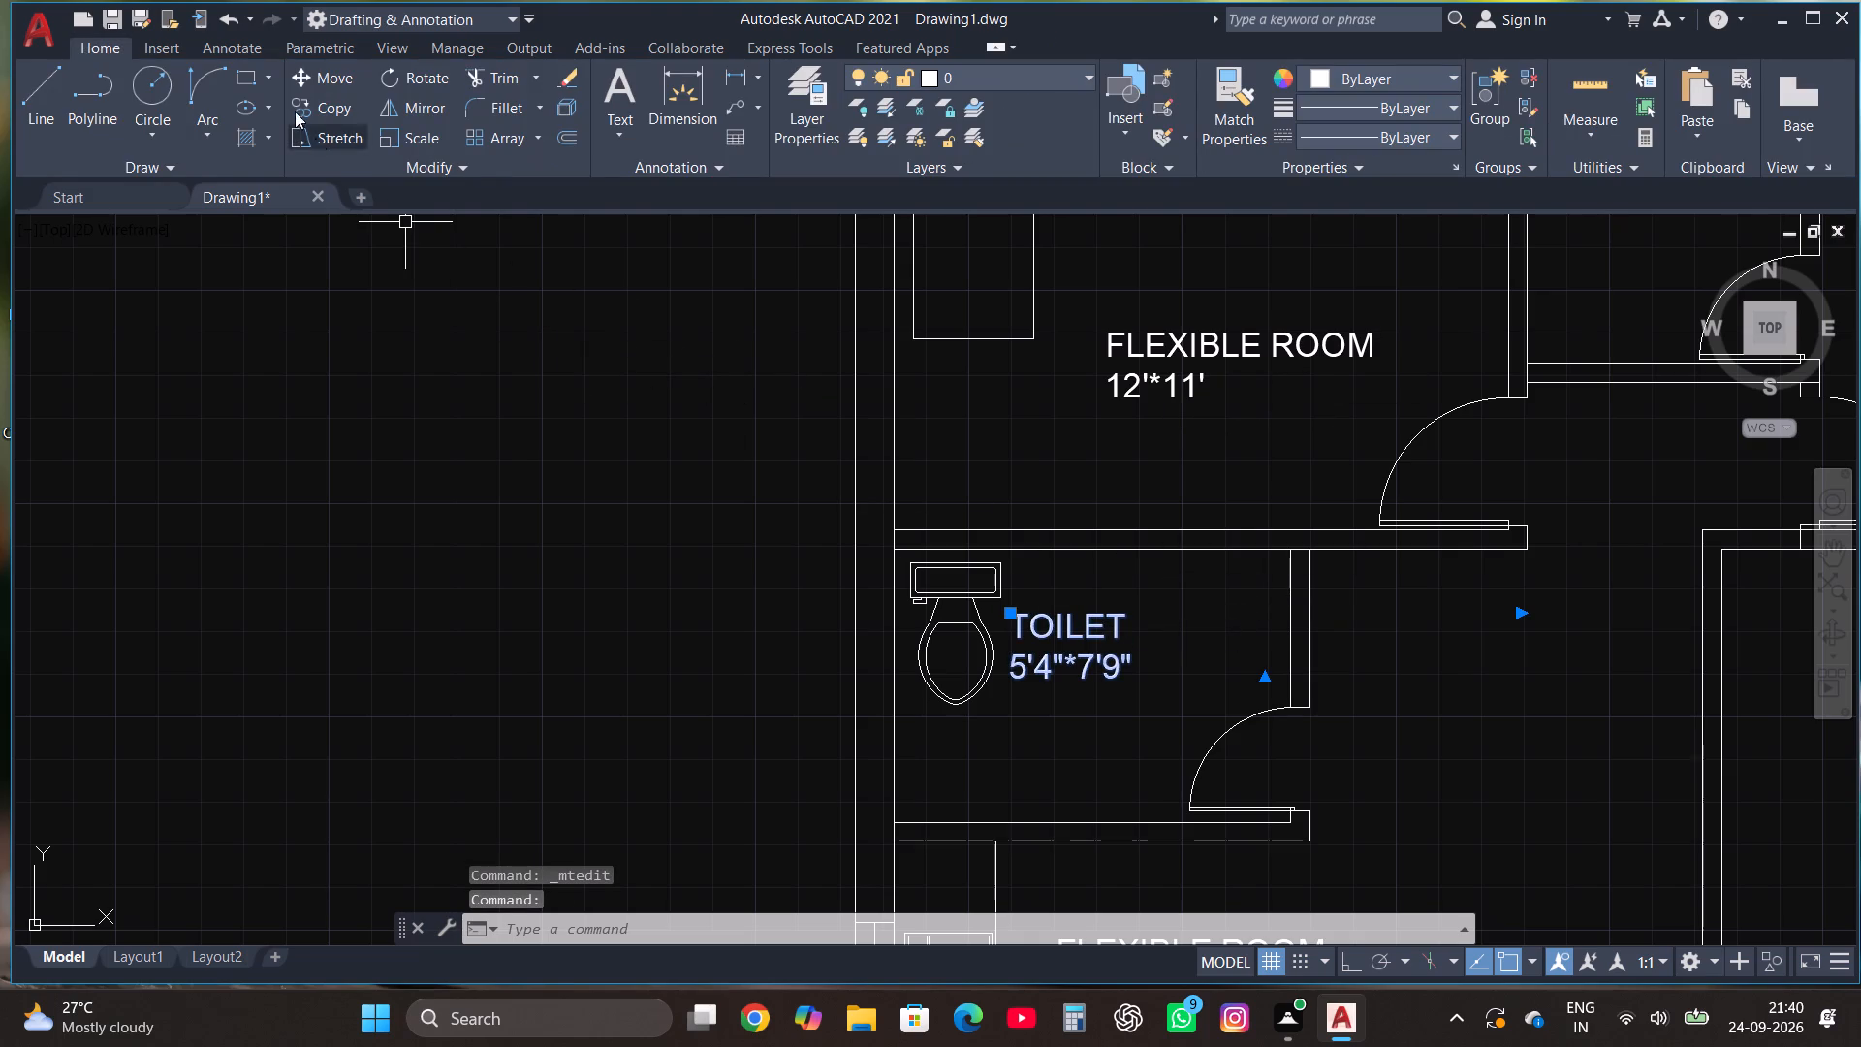
{"action": "left_click", "coordinate": [329, 79]}
{"action": "left_click", "coordinate": [1047, 646]}
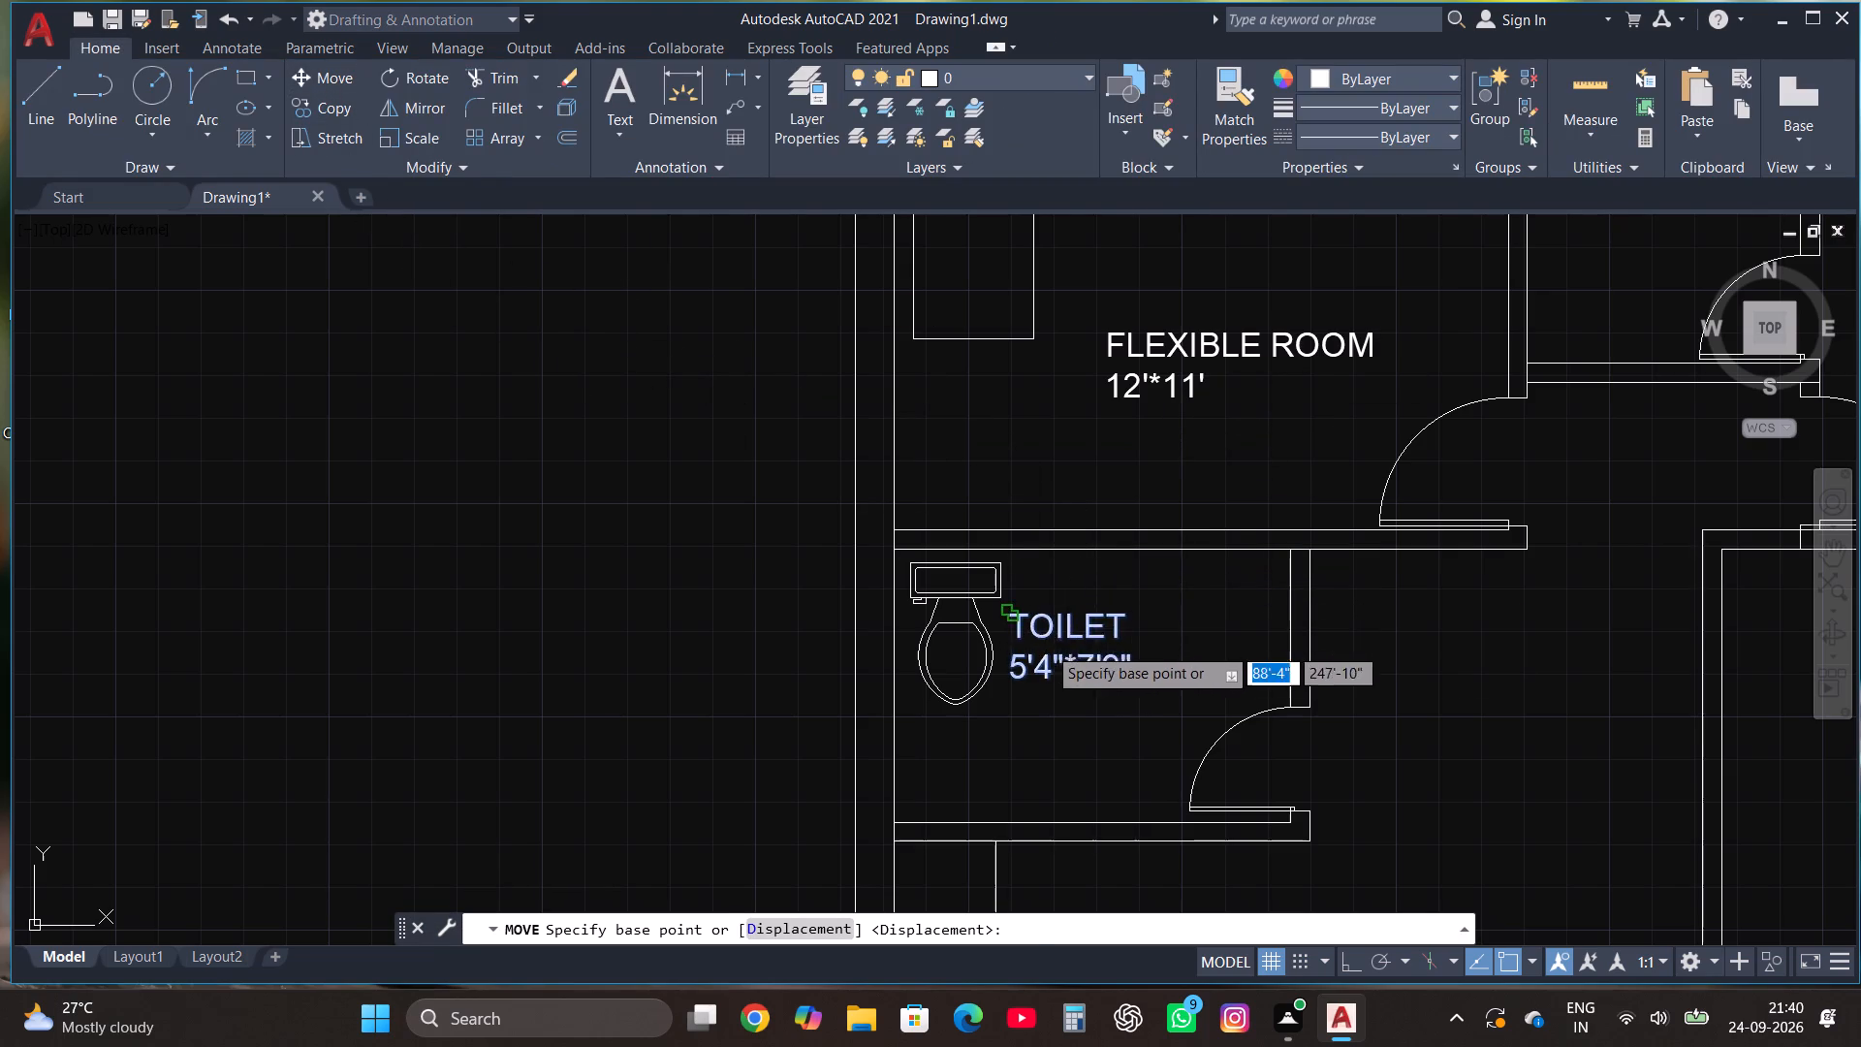
{"action": "left_click", "coordinate": [1068, 618]}
Change the FLEXIBLE ROOM label copy in the kitchen to KITCHEN with 12'4"*7'7" on the second line.
{"action": "scroll", "coordinate": [1094, 426], "scroll_direction": "down", "scroll_amount": 2}
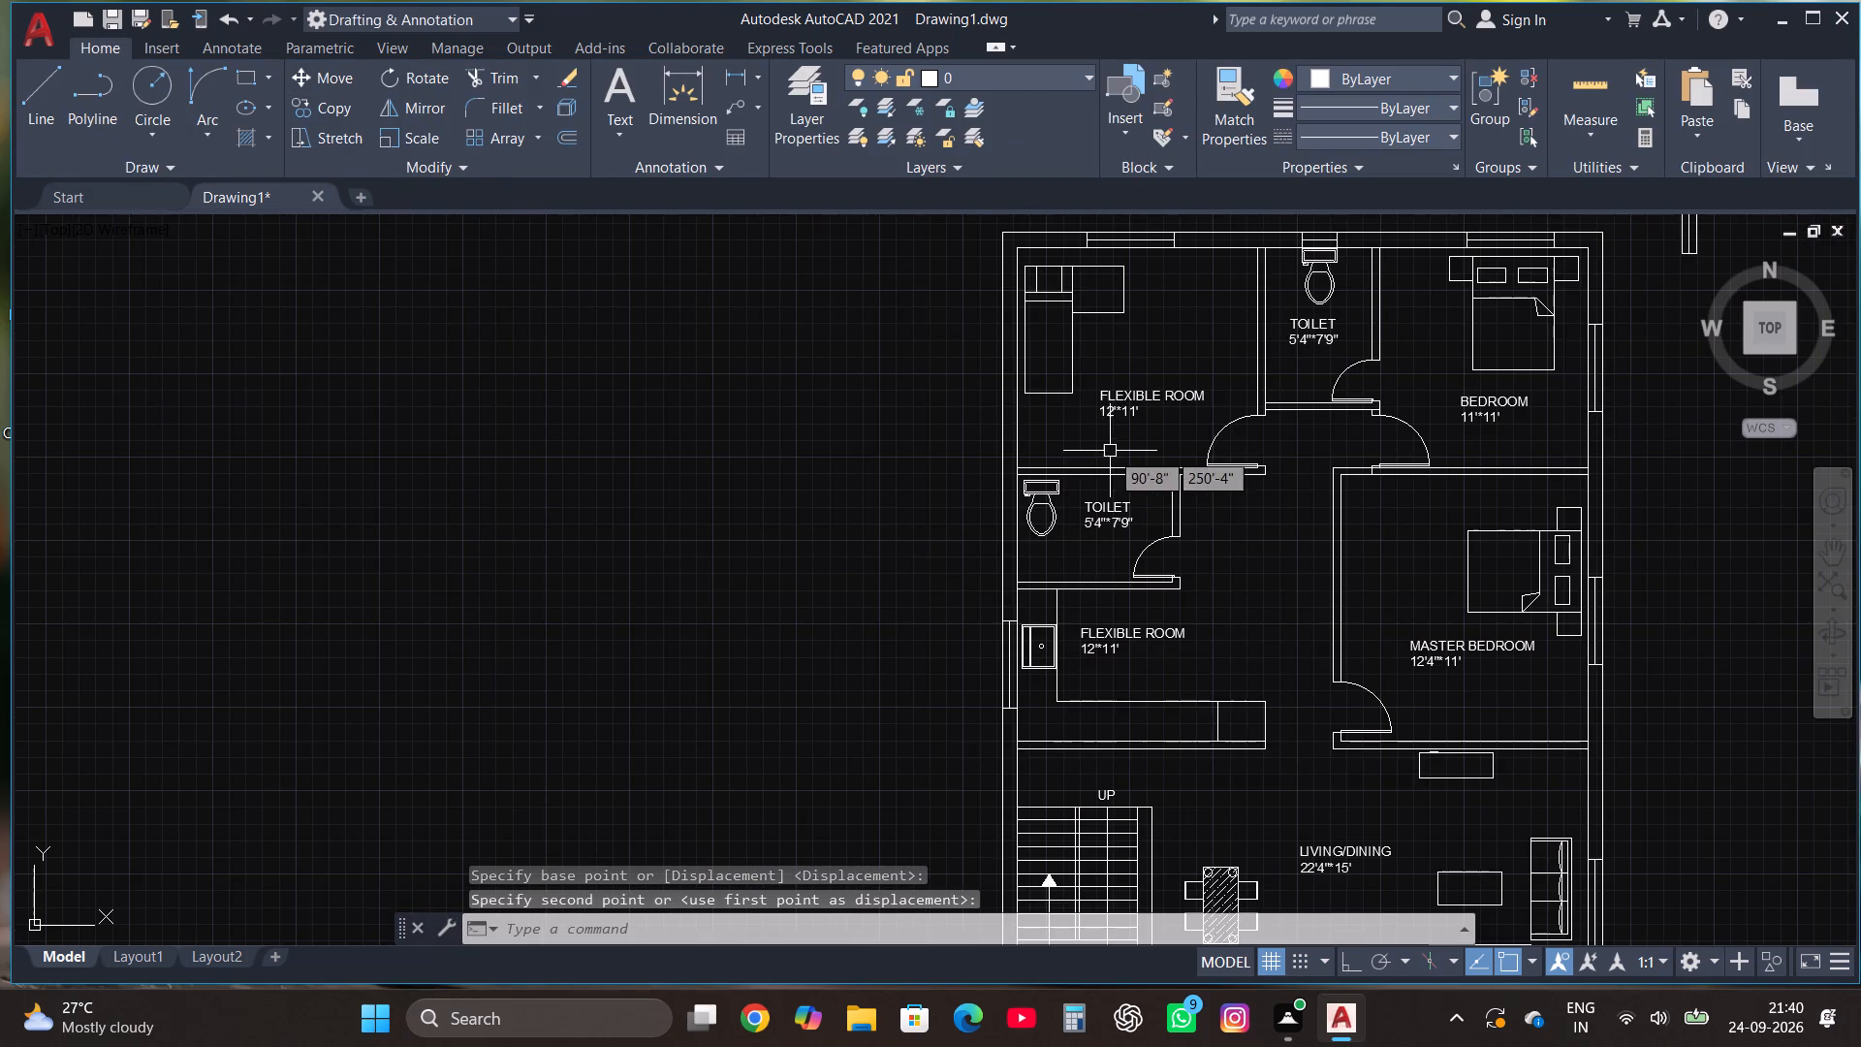
{"action": "scroll", "coordinate": [1128, 658], "scroll_direction": "up", "scroll_amount": 2}
{"action": "left_click", "coordinate": [1108, 613]}
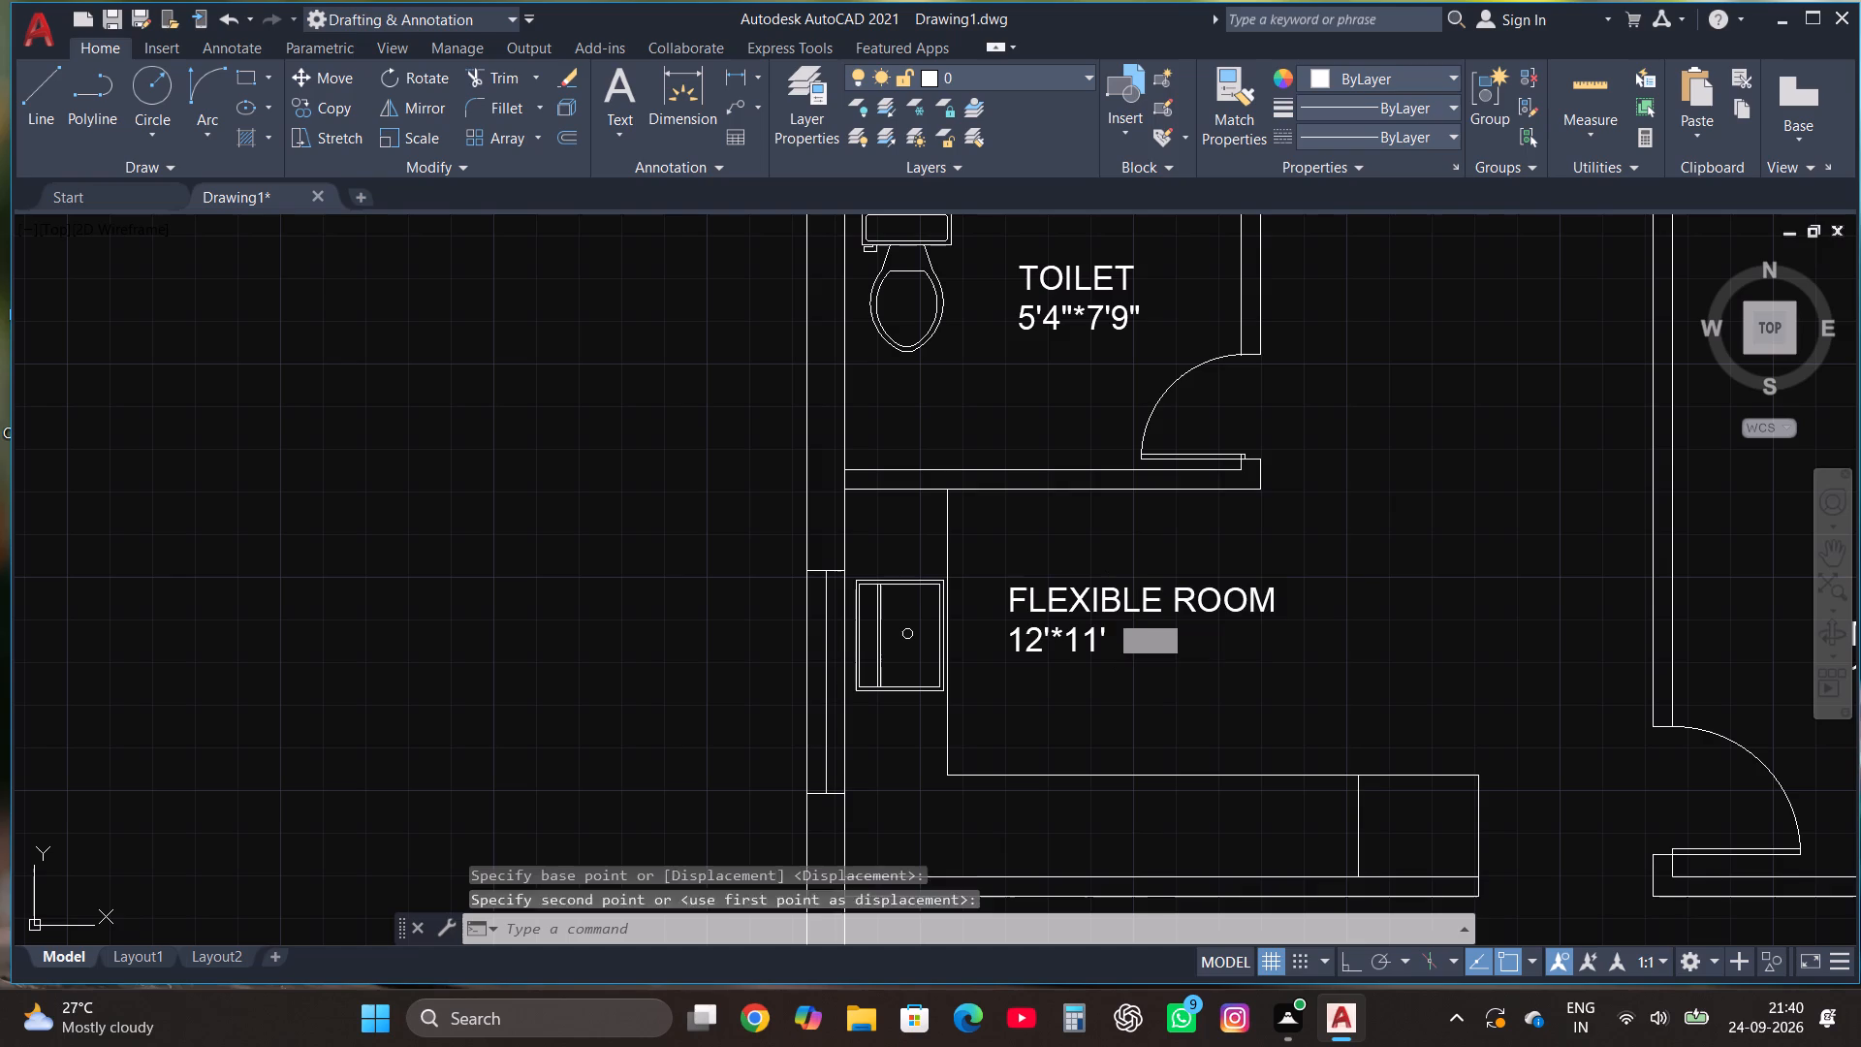
{"action": "right_click", "coordinate": [1103, 611]}
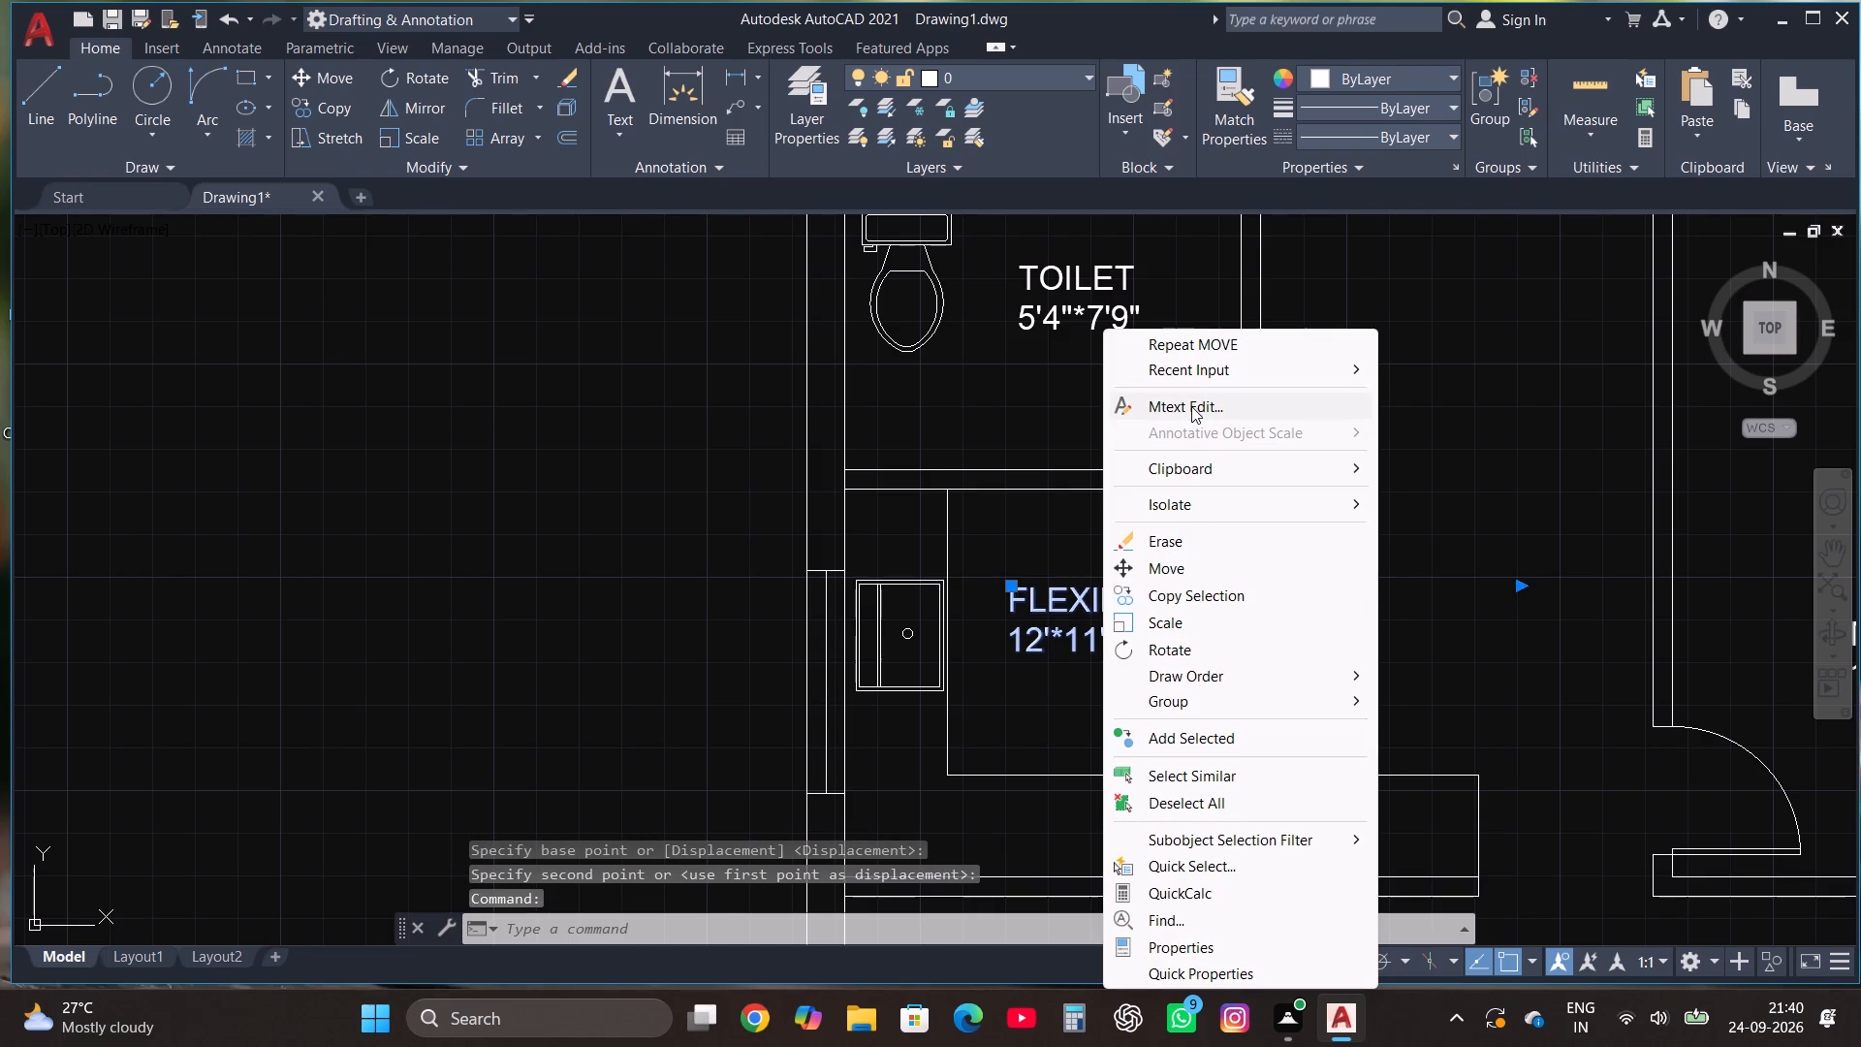
{"action": "left_click", "coordinate": [1191, 406]}
{"action": "left_click", "coordinate": [1166, 645]}
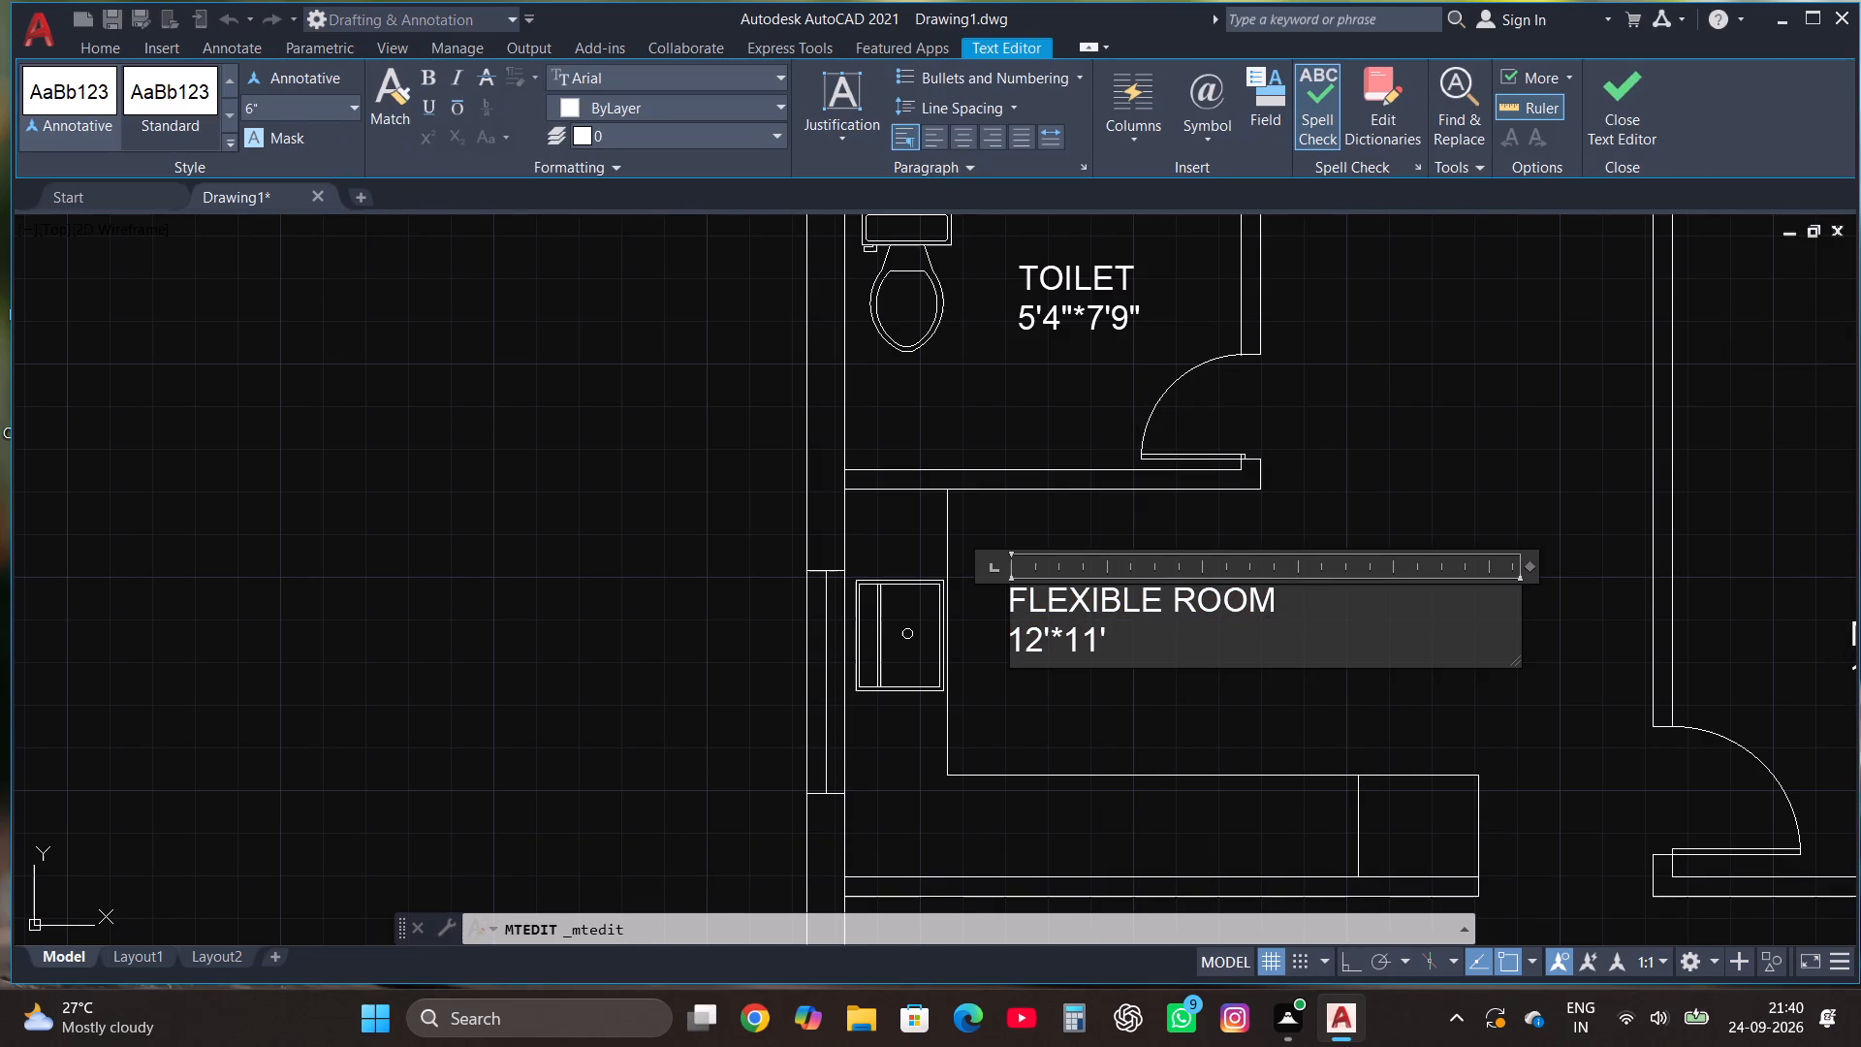
{"action": "key", "text": "BackSpace"}
{"action": "key", "text": "BackSpace"}
{"action": "key", "text": "BackSpace"}
{"action": "key", "text": "BackSpace"}
{"action": "key", "text": "BackSpace"}
{"action": "key", "text": "BackSpace"}
{"action": "key", "text": "BackSpace"}
{"action": "key", "text": "BackSpace"}
{"action": "key", "text": "BackSpace"}
{"action": "key", "text": "BackSpace"}
{"action": "key", "text": "BackSpace"}
{"action": "key", "text": "BackSpace"}
{"action": "key", "text": "BackSpace"}
{"action": "key", "text": "BackSpace"}
{"action": "key", "text": "BackSpace"}
{"action": "key", "text": "BackSpace"}
{"action": "key", "text": "BackSpace"}
{"action": "key", "text": "BackSpace"}
{"action": "key", "text": "BackSpace"}
{"action": "key", "text": "BackSpace"}
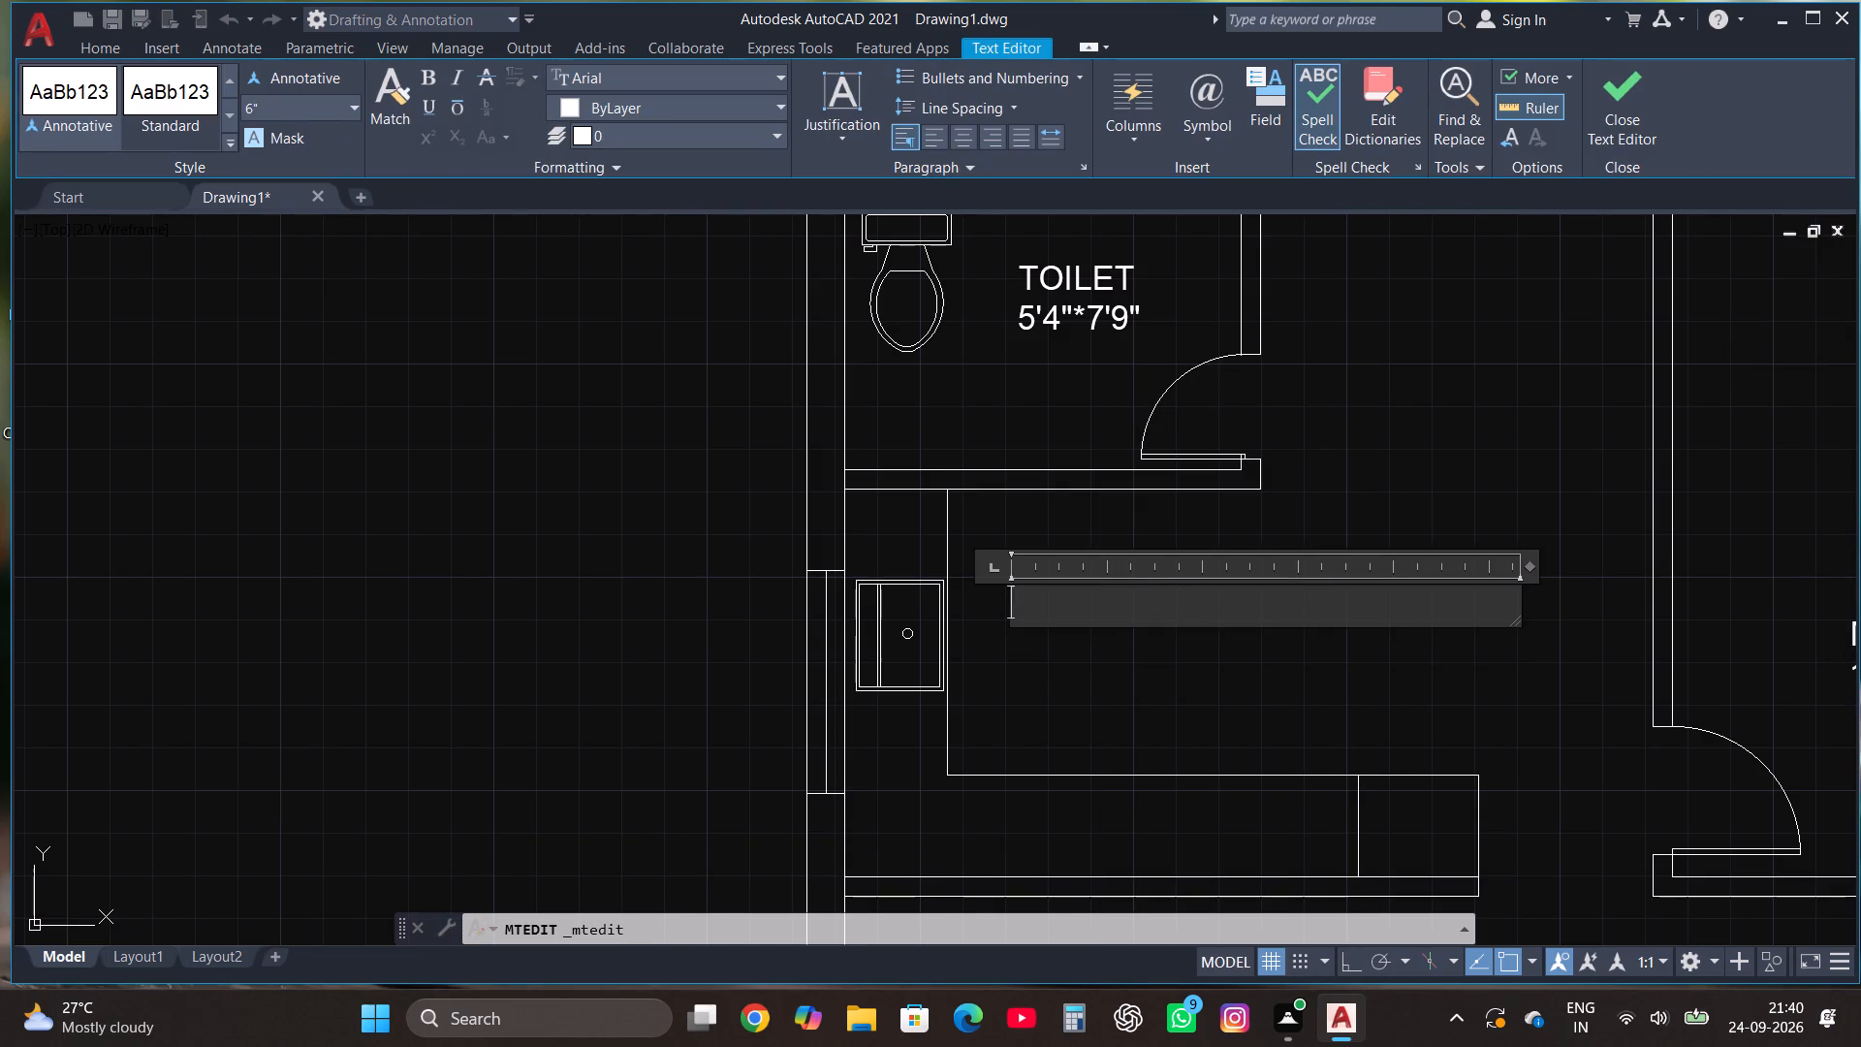
{"action": "type", "text": "KITCHEN"}
{"action": "key", "text": "Return"}
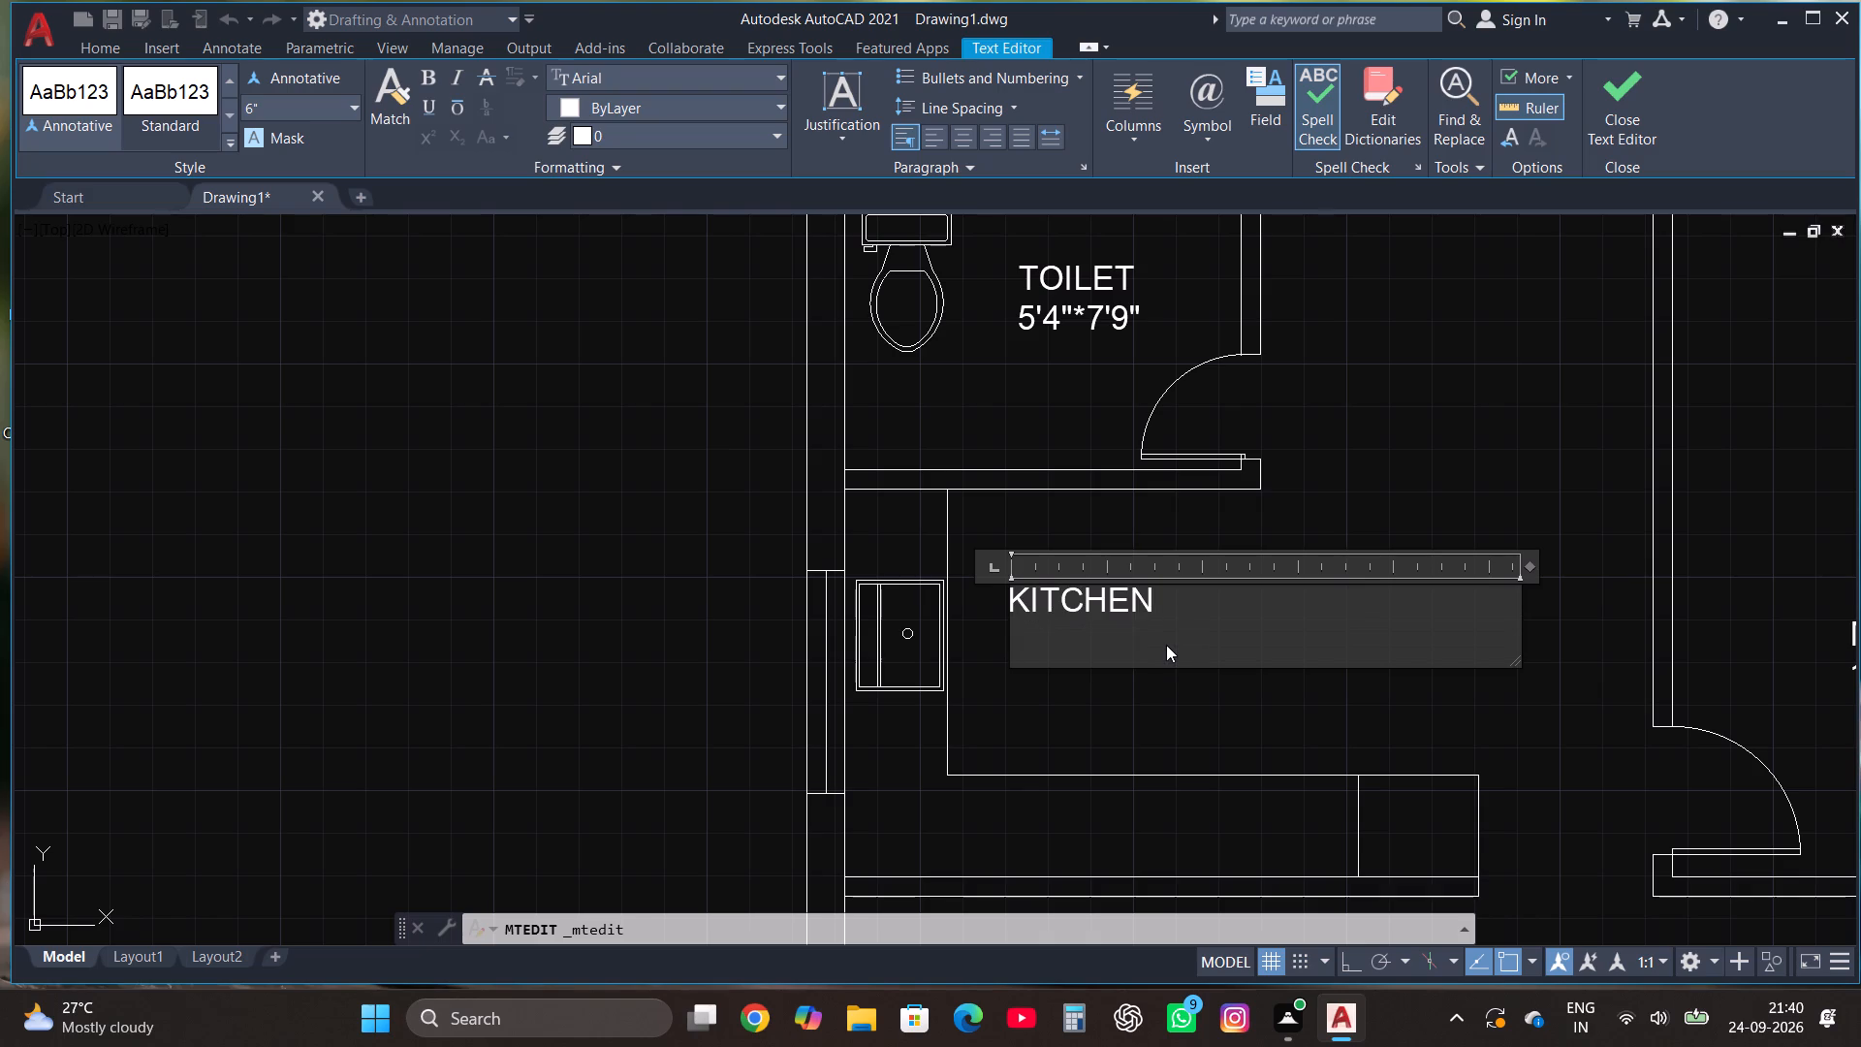
{"action": "type", "text": "12'4\""}
{"action": "key", "text": "asterisk"}
{"action": "type", "text": "7'7\""}
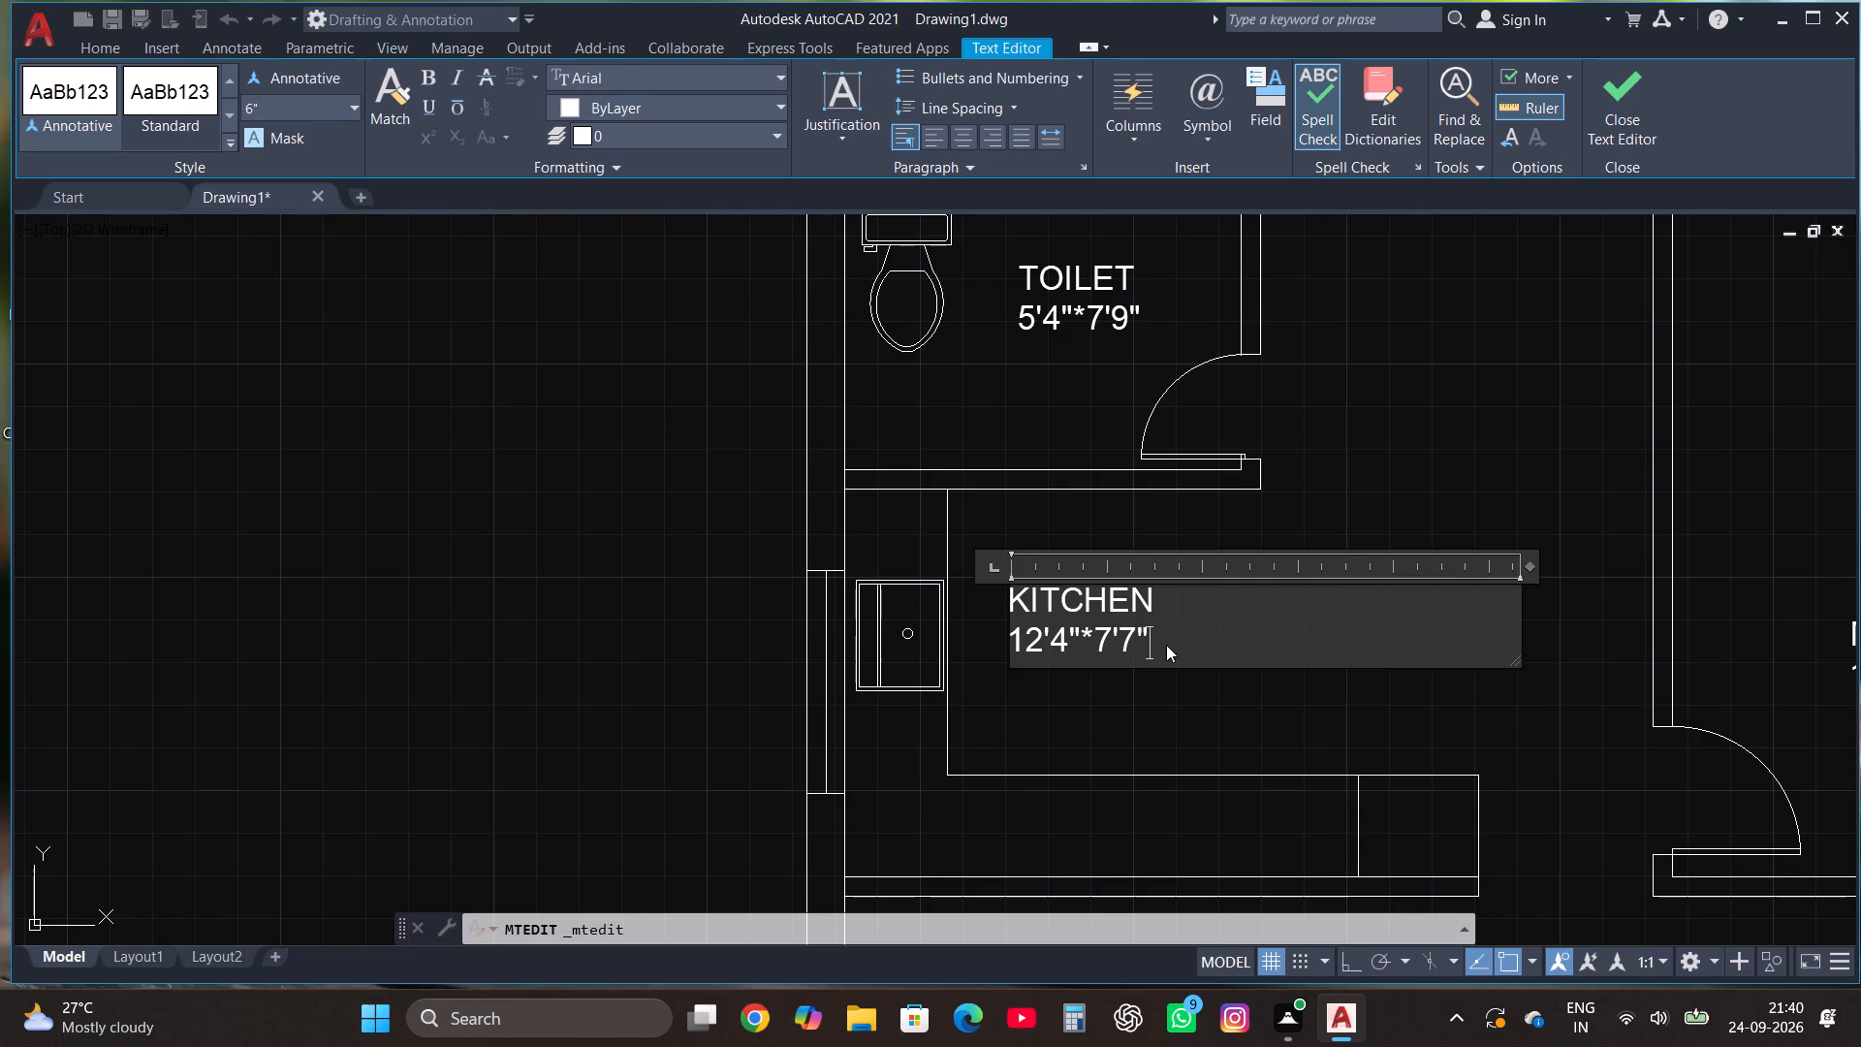
{"action": "left_click", "coordinate": [1605, 85]}
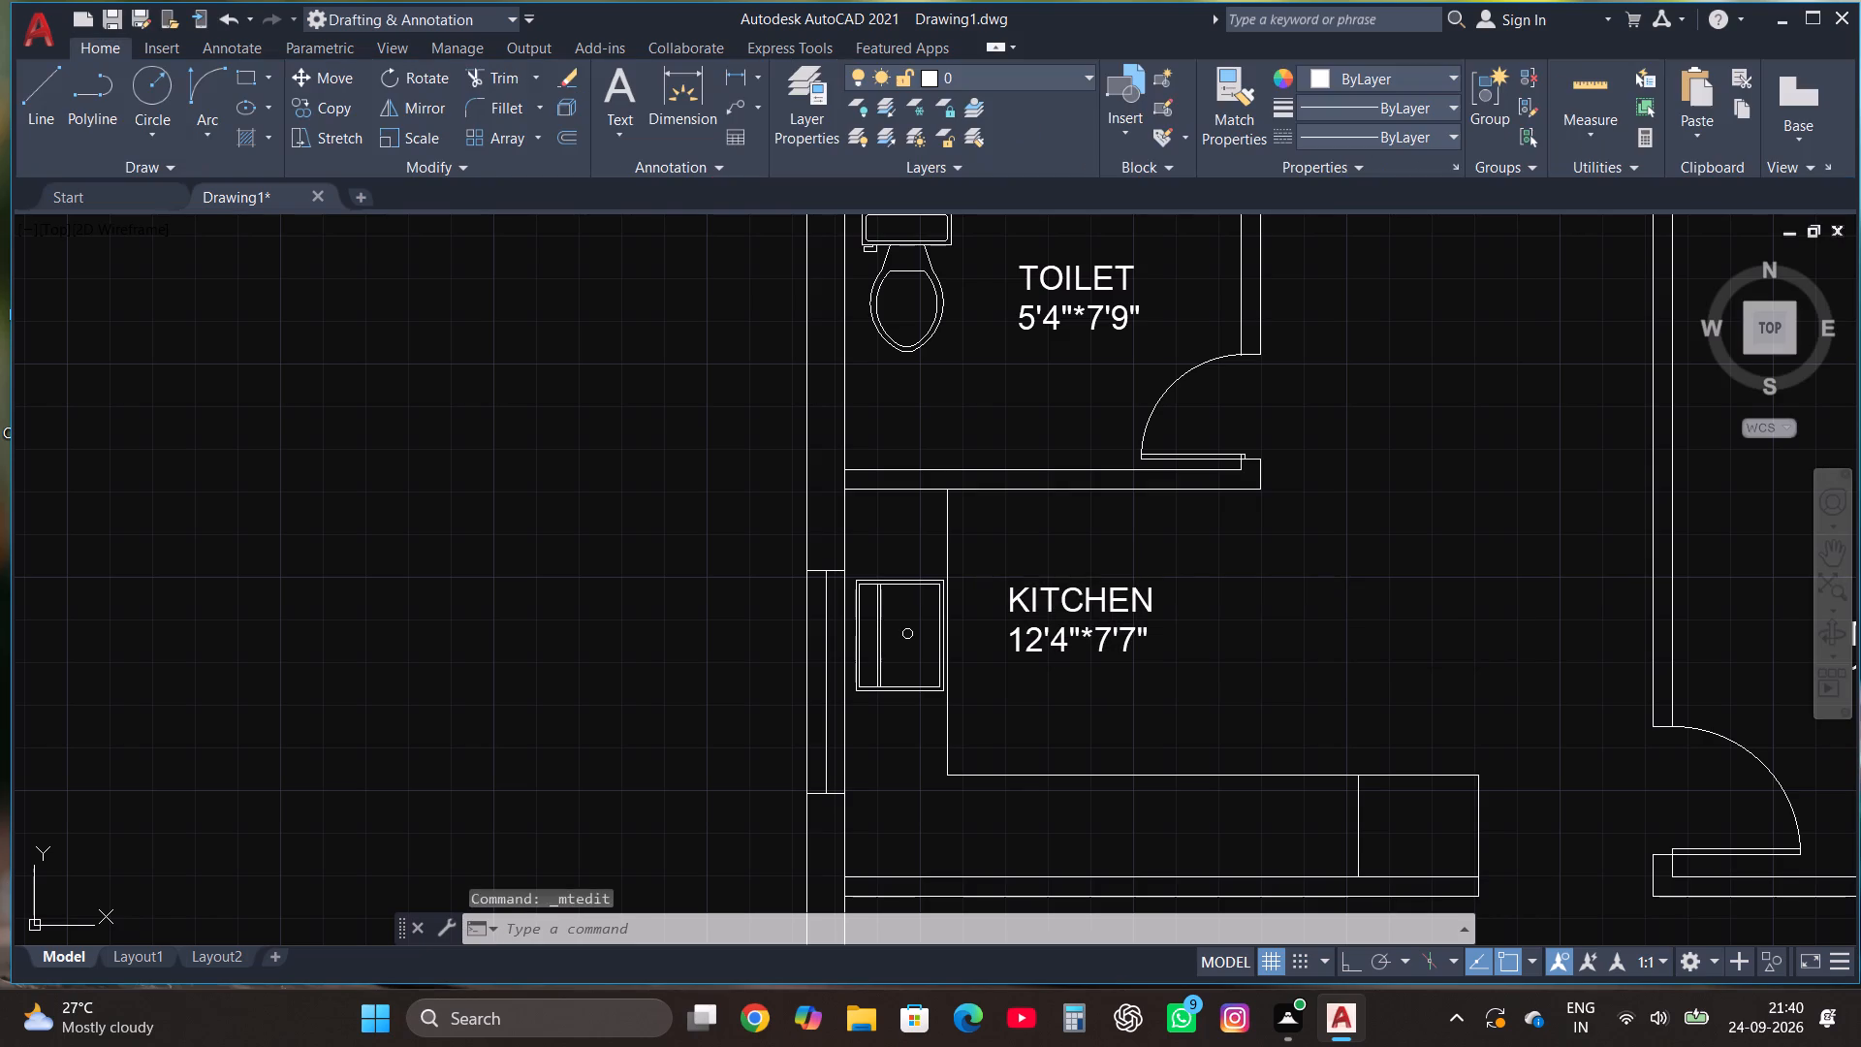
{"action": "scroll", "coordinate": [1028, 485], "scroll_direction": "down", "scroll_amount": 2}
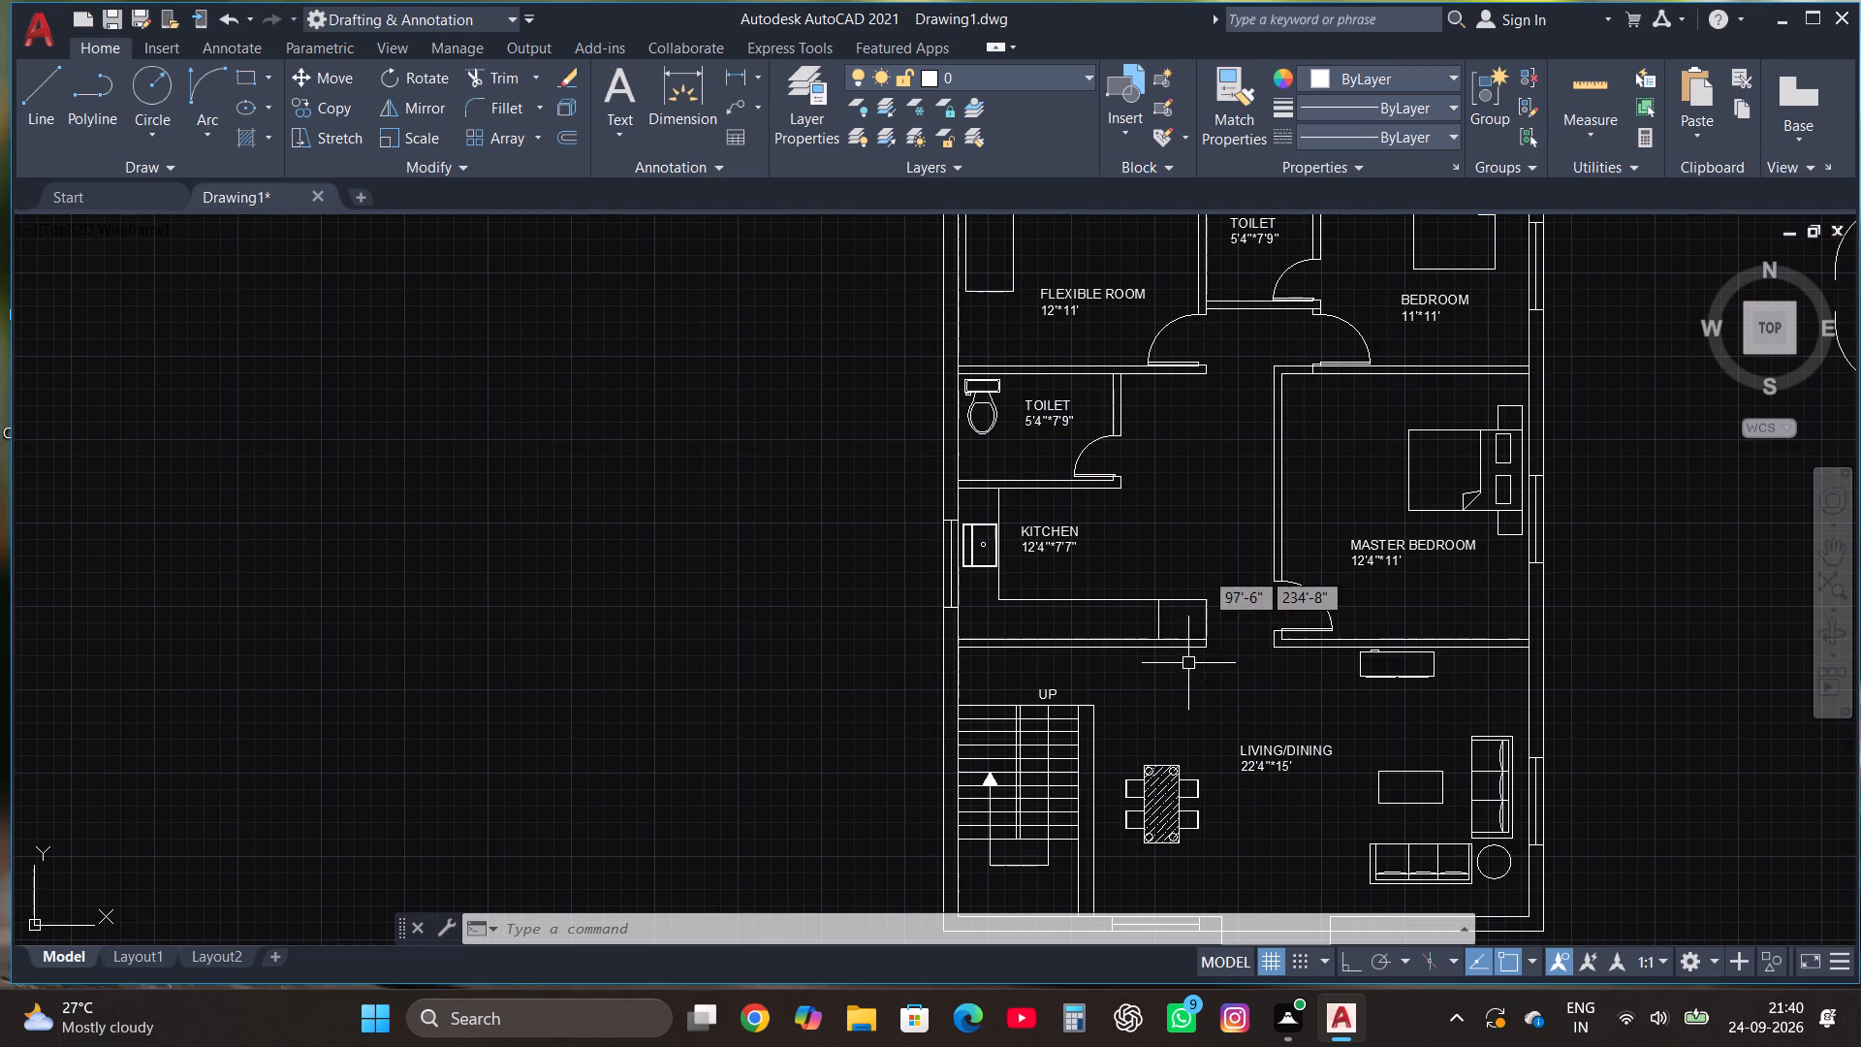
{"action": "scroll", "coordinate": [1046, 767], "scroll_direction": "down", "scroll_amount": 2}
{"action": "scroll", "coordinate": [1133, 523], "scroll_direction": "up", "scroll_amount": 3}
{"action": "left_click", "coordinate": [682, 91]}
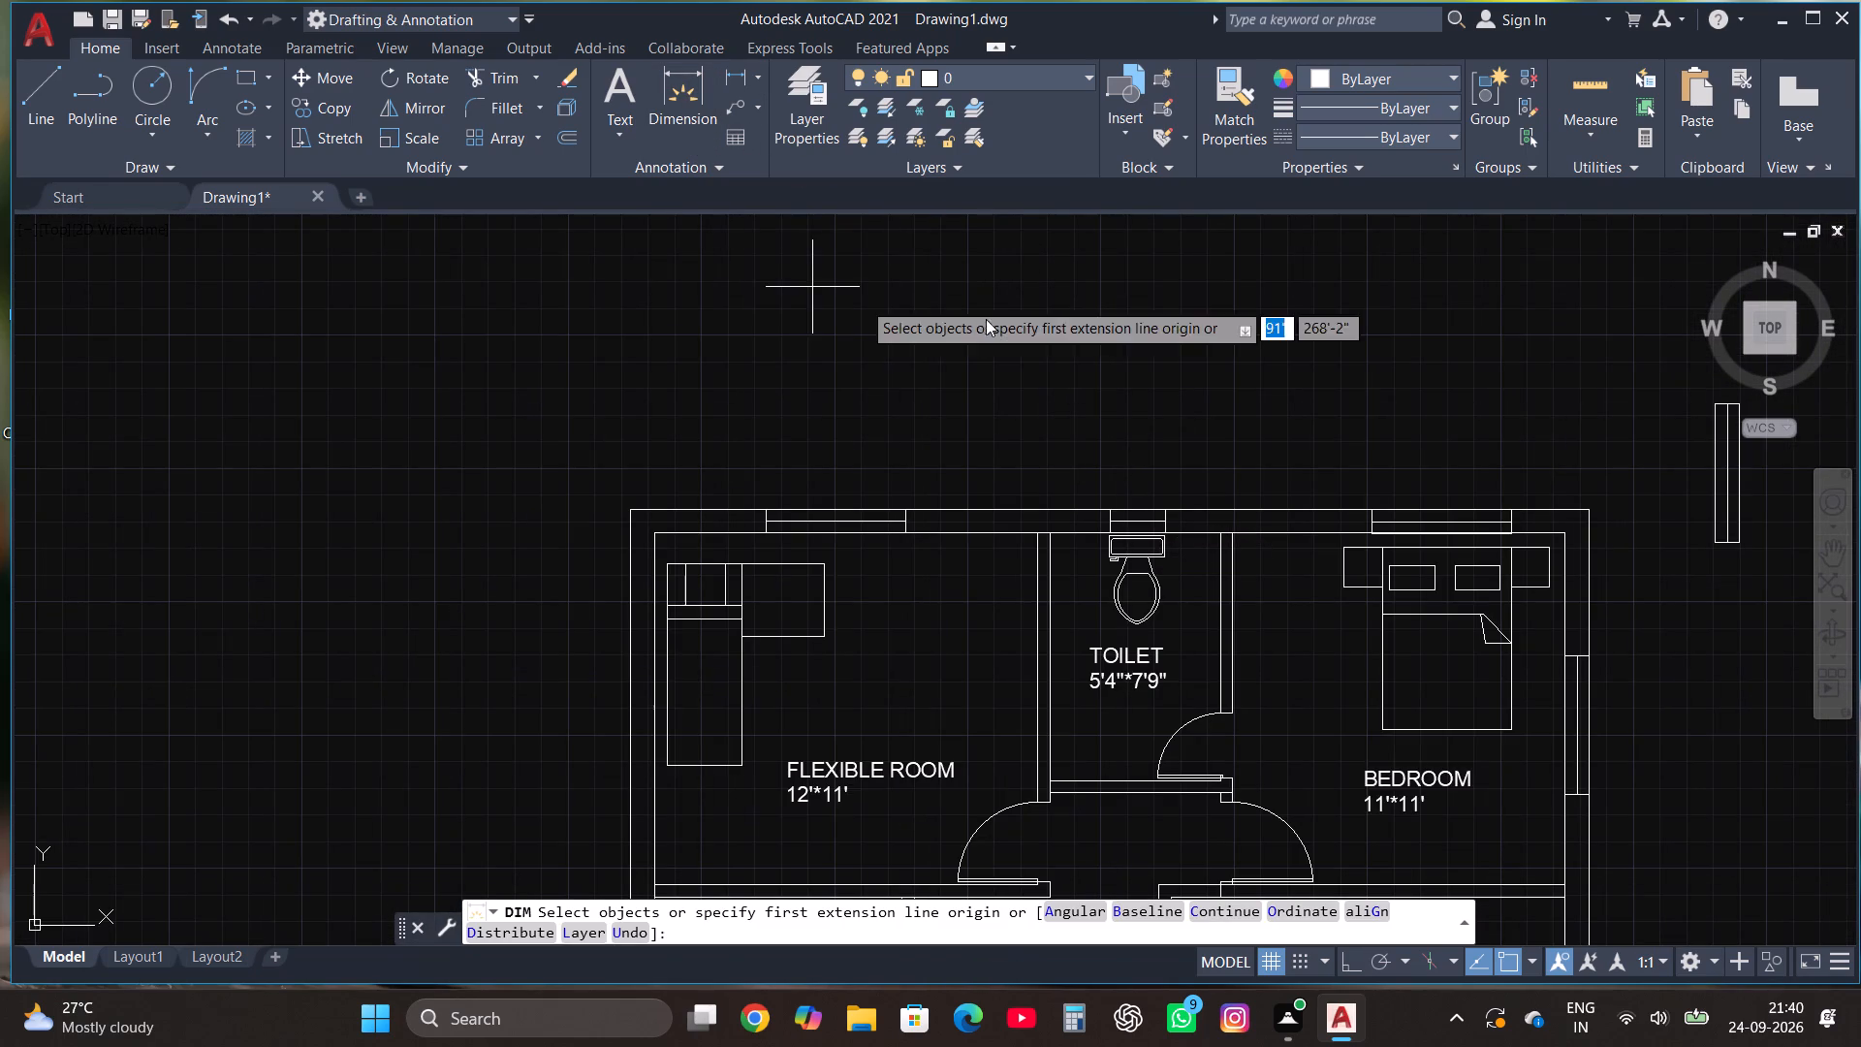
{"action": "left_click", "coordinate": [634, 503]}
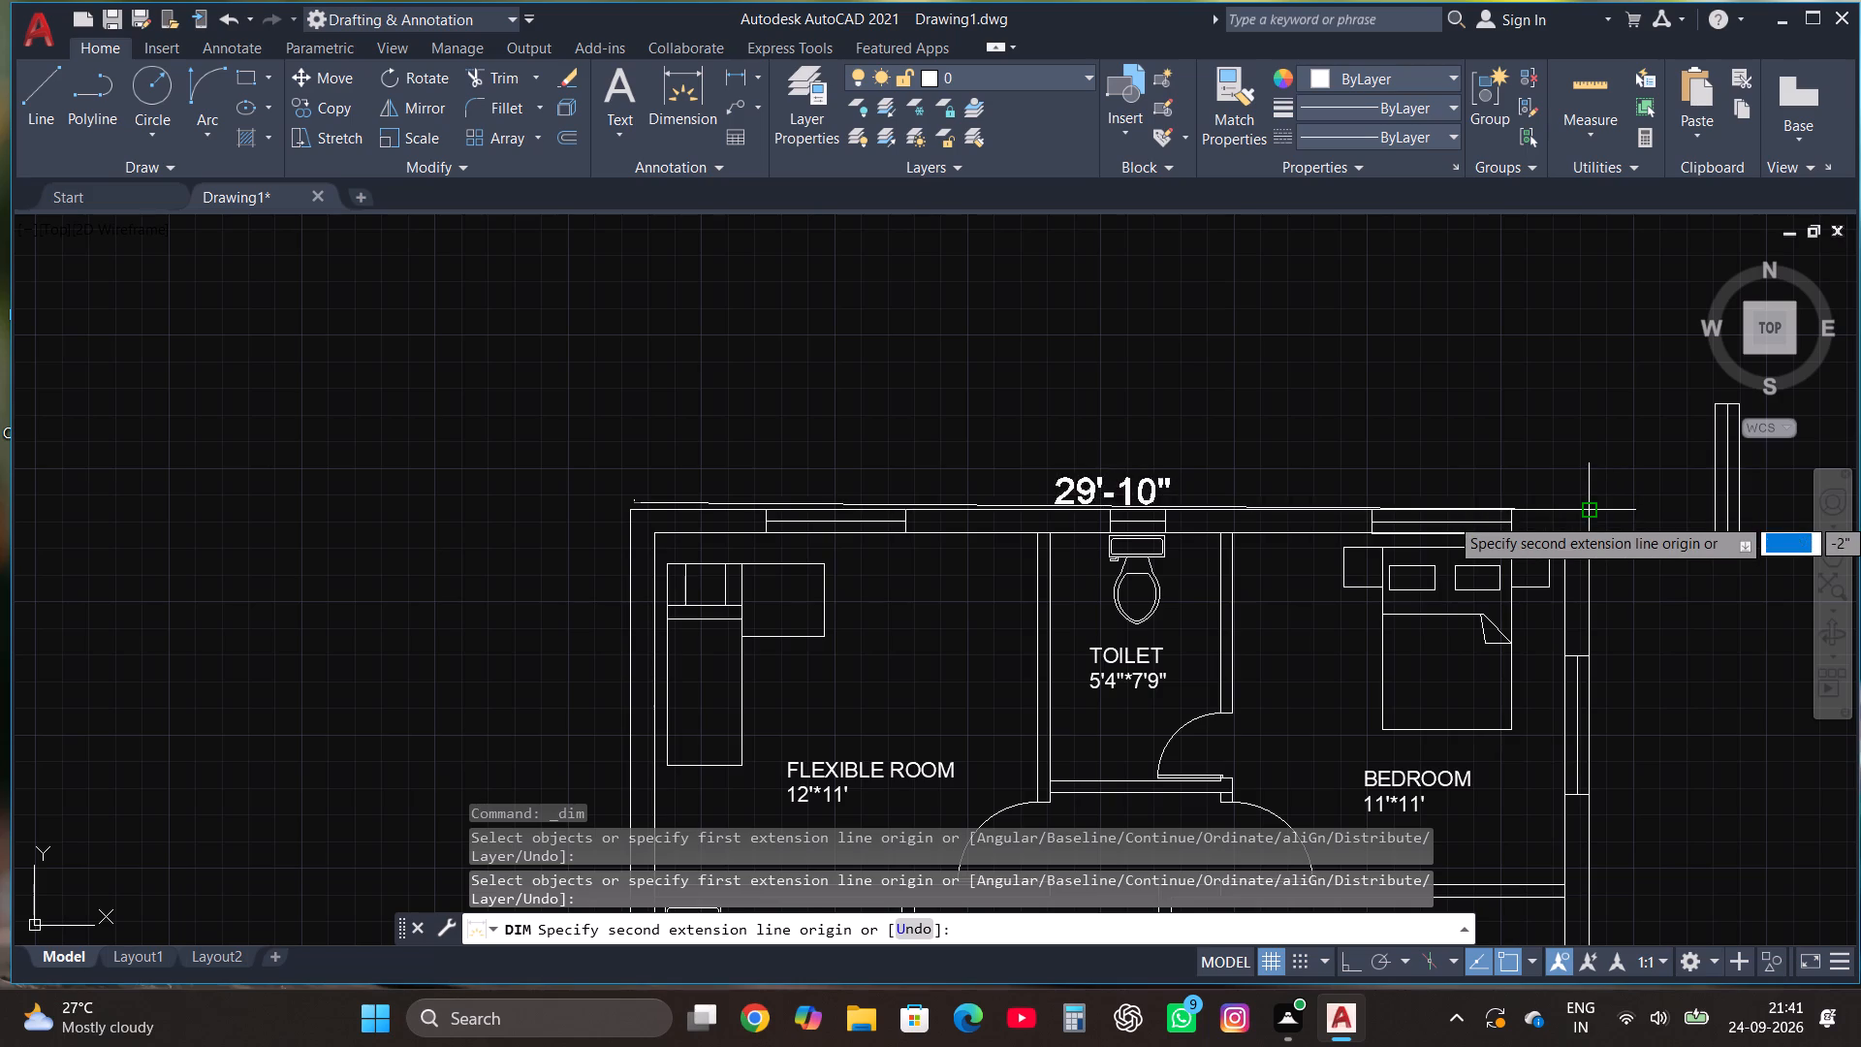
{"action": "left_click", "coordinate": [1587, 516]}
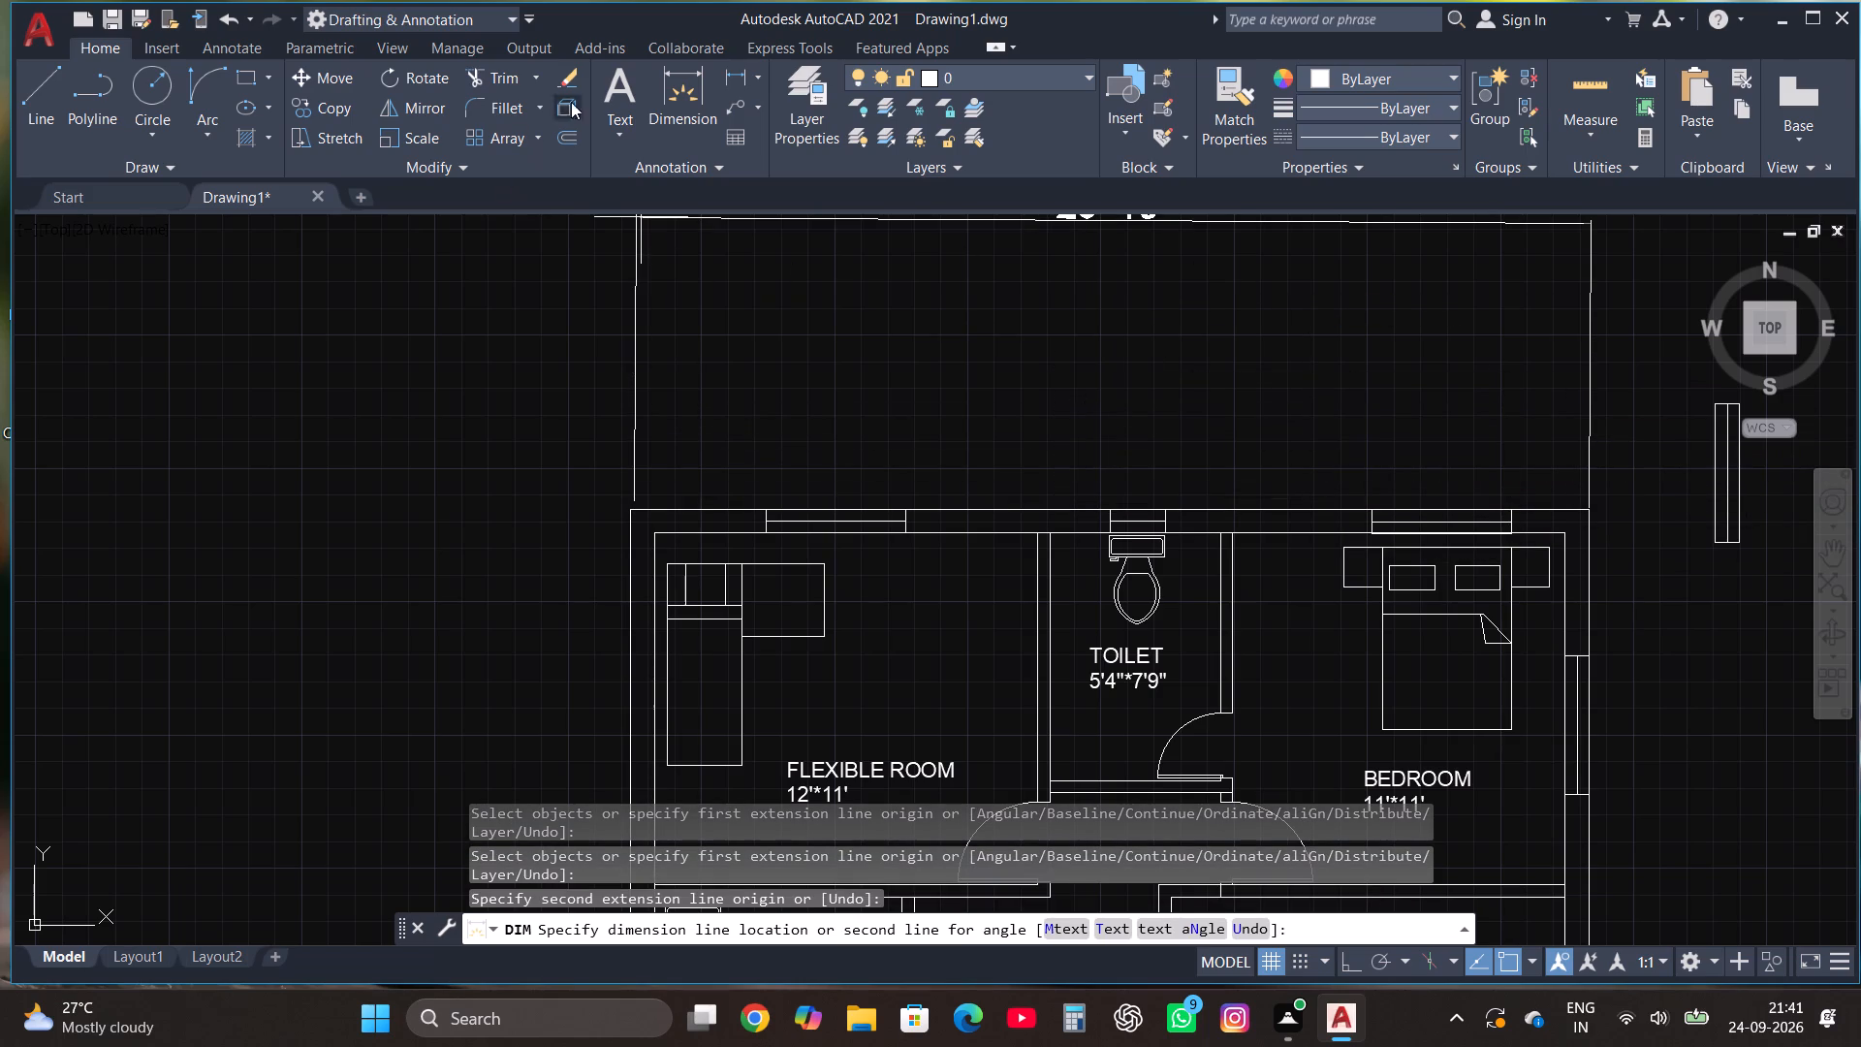
Dimension the overall width of the house between the outer corners of its upper wall, placing the dimension line above the plan.
{"action": "left_click", "coordinate": [689, 92]}
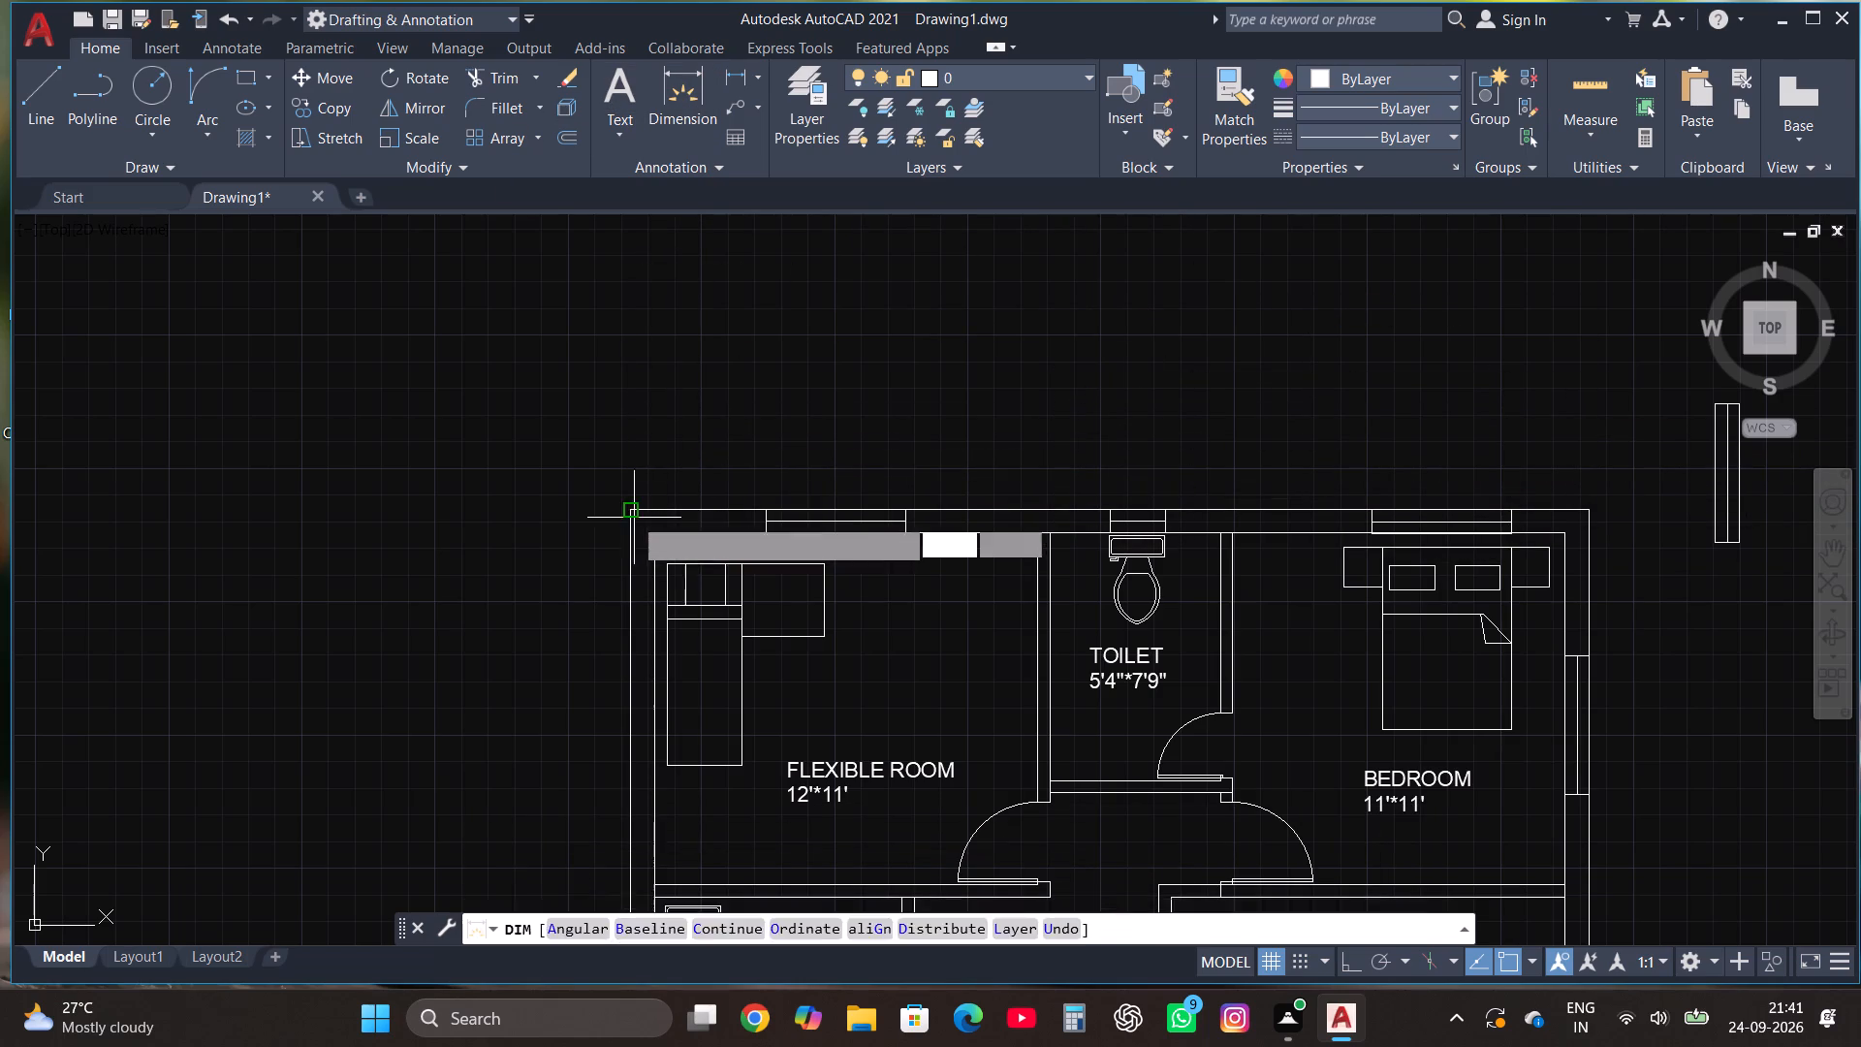
{"action": "left_click", "coordinate": [628, 509]}
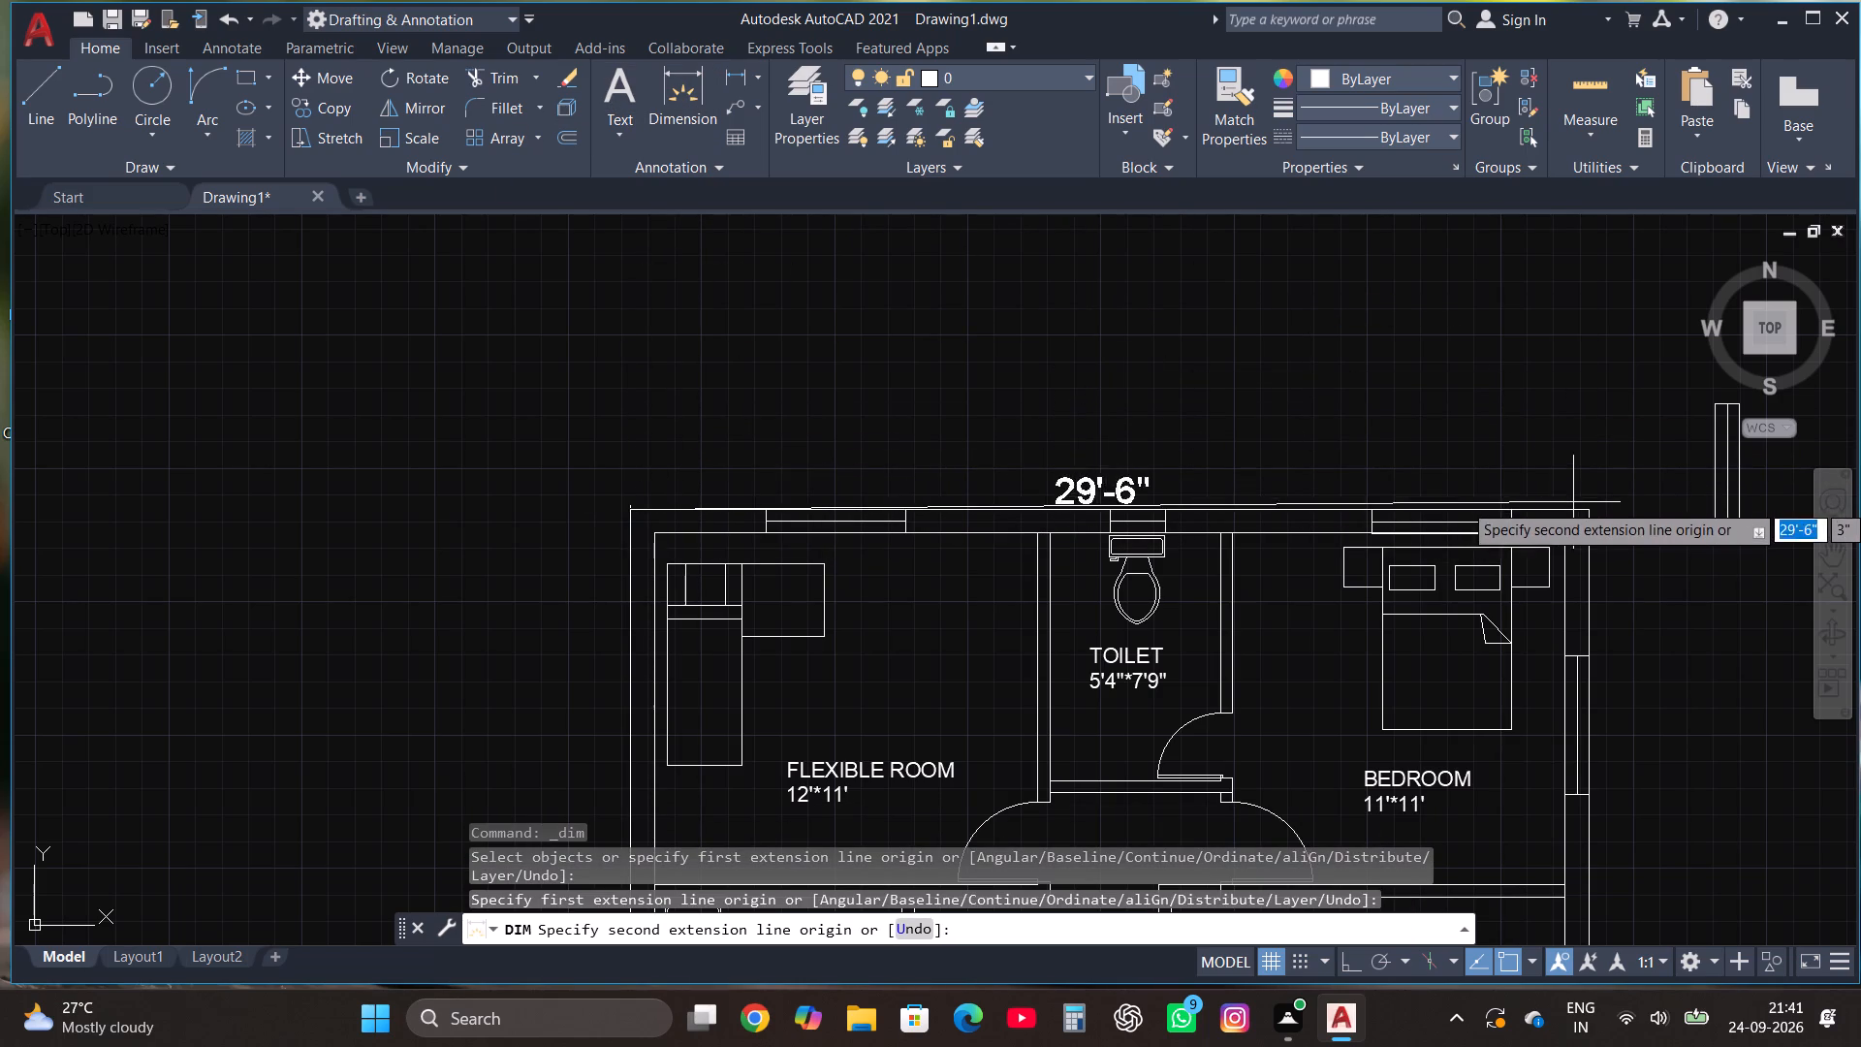
{"action": "left_click", "coordinate": [1585, 511]}
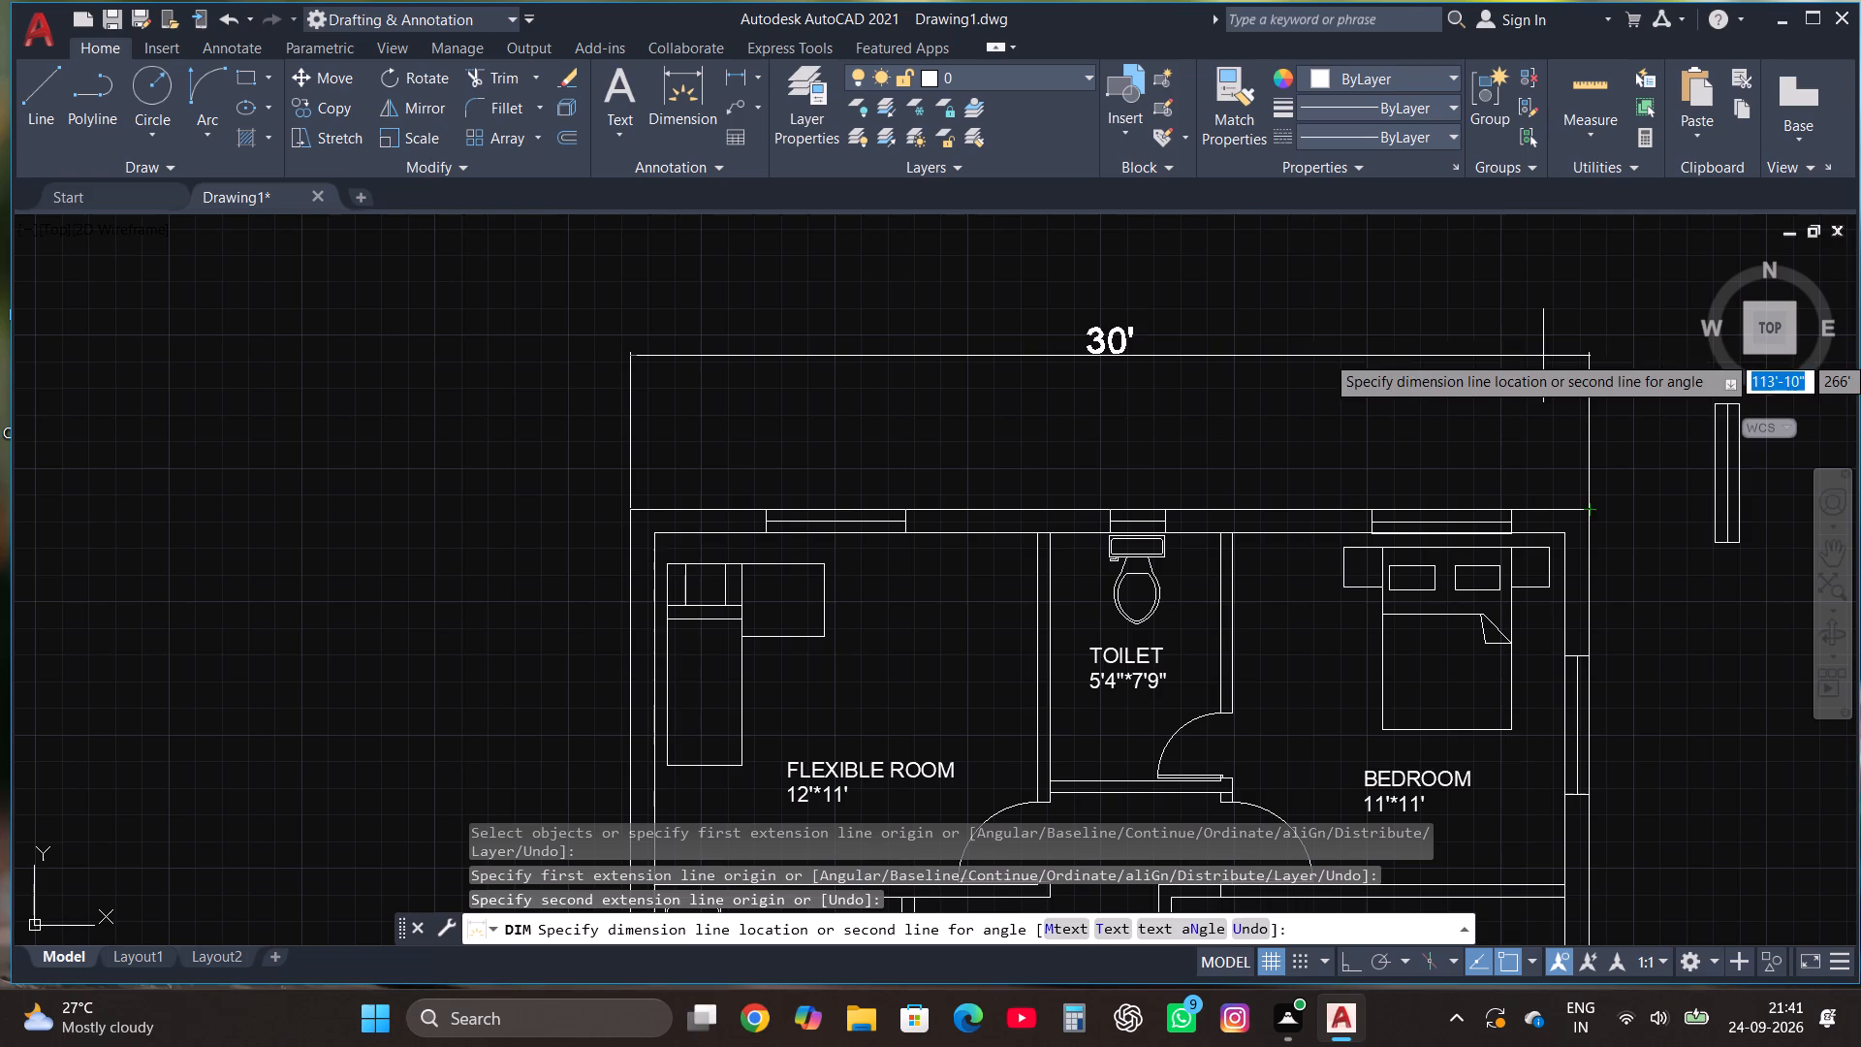
{"action": "left_click", "coordinate": [1538, 344]}
Dimension the overall length of the house between the outer corners of its left wall, placing the dimension line outside the wall.
{"action": "scroll", "coordinate": [1489, 339], "scroll_direction": "down", "scroll_amount": 2}
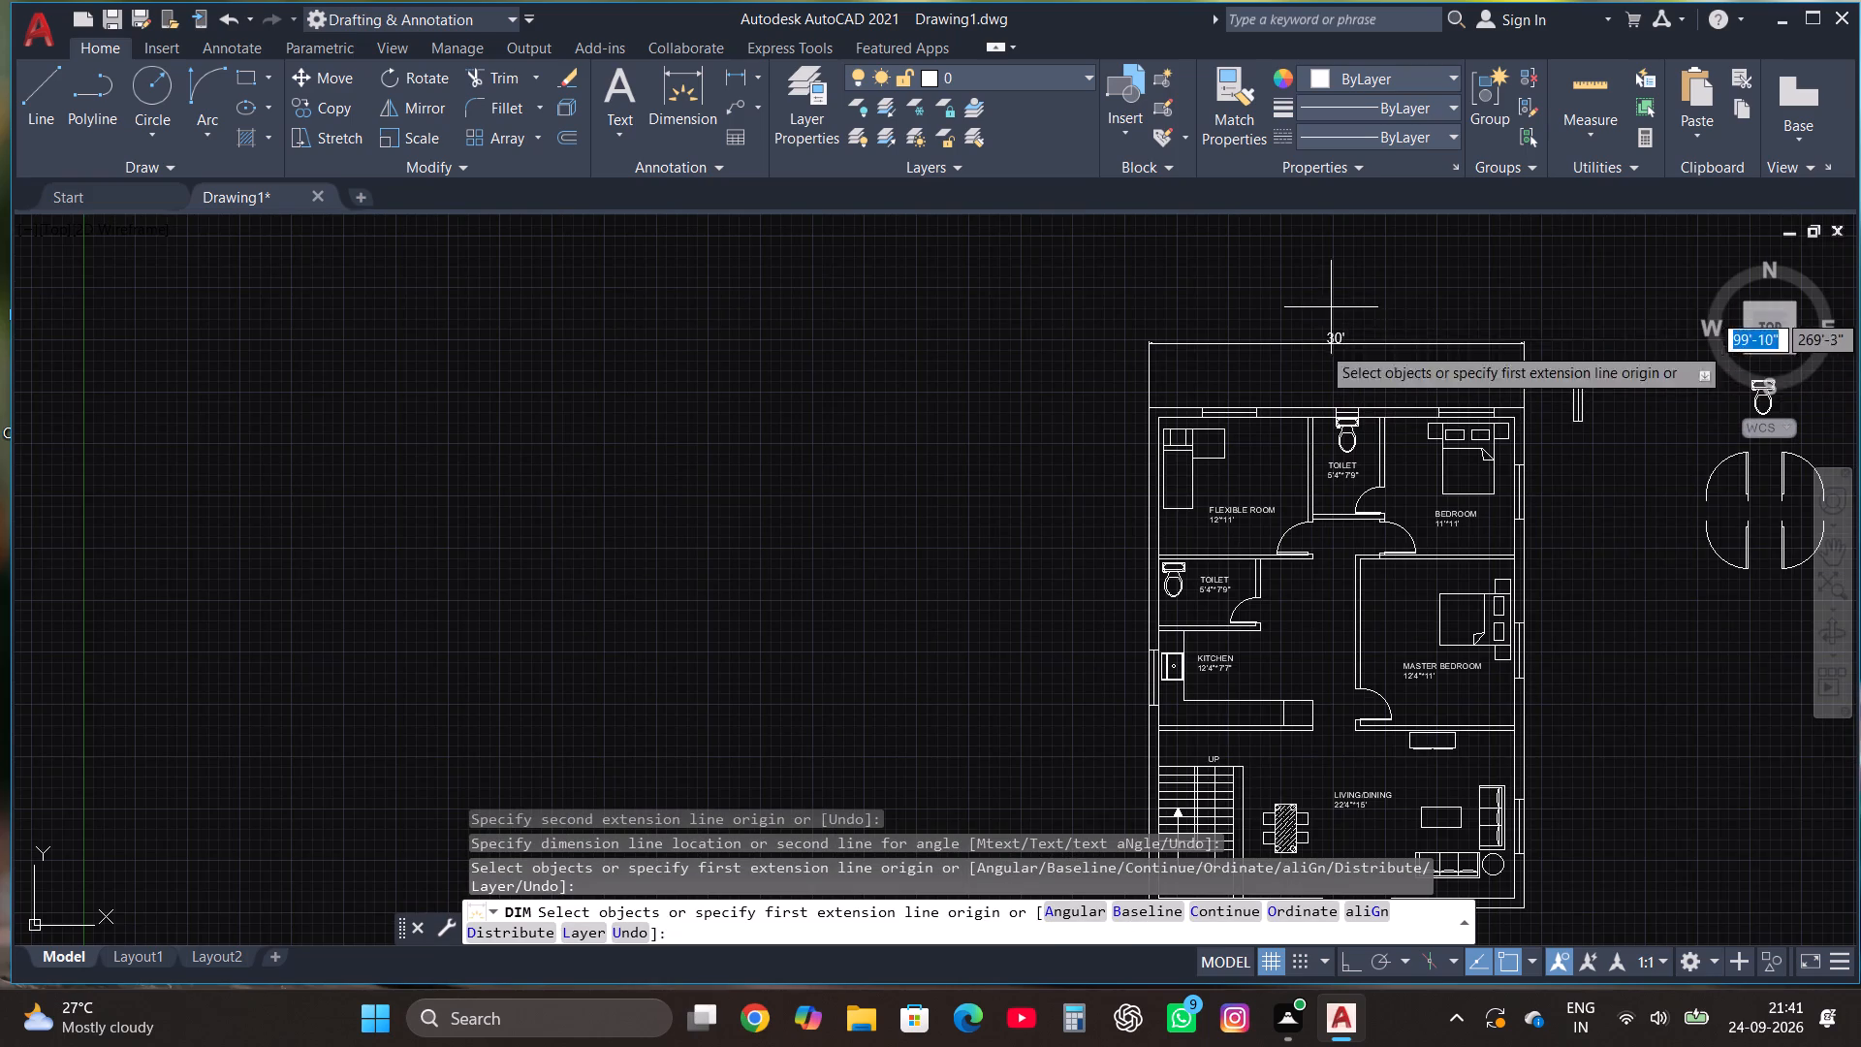
{"action": "scroll", "coordinate": [1319, 369], "scroll_direction": "down", "scroll_amount": 2}
{"action": "scroll", "coordinate": [1363, 556], "scroll_direction": "up", "scroll_amount": 2}
{"action": "left_click", "coordinate": [691, 88]}
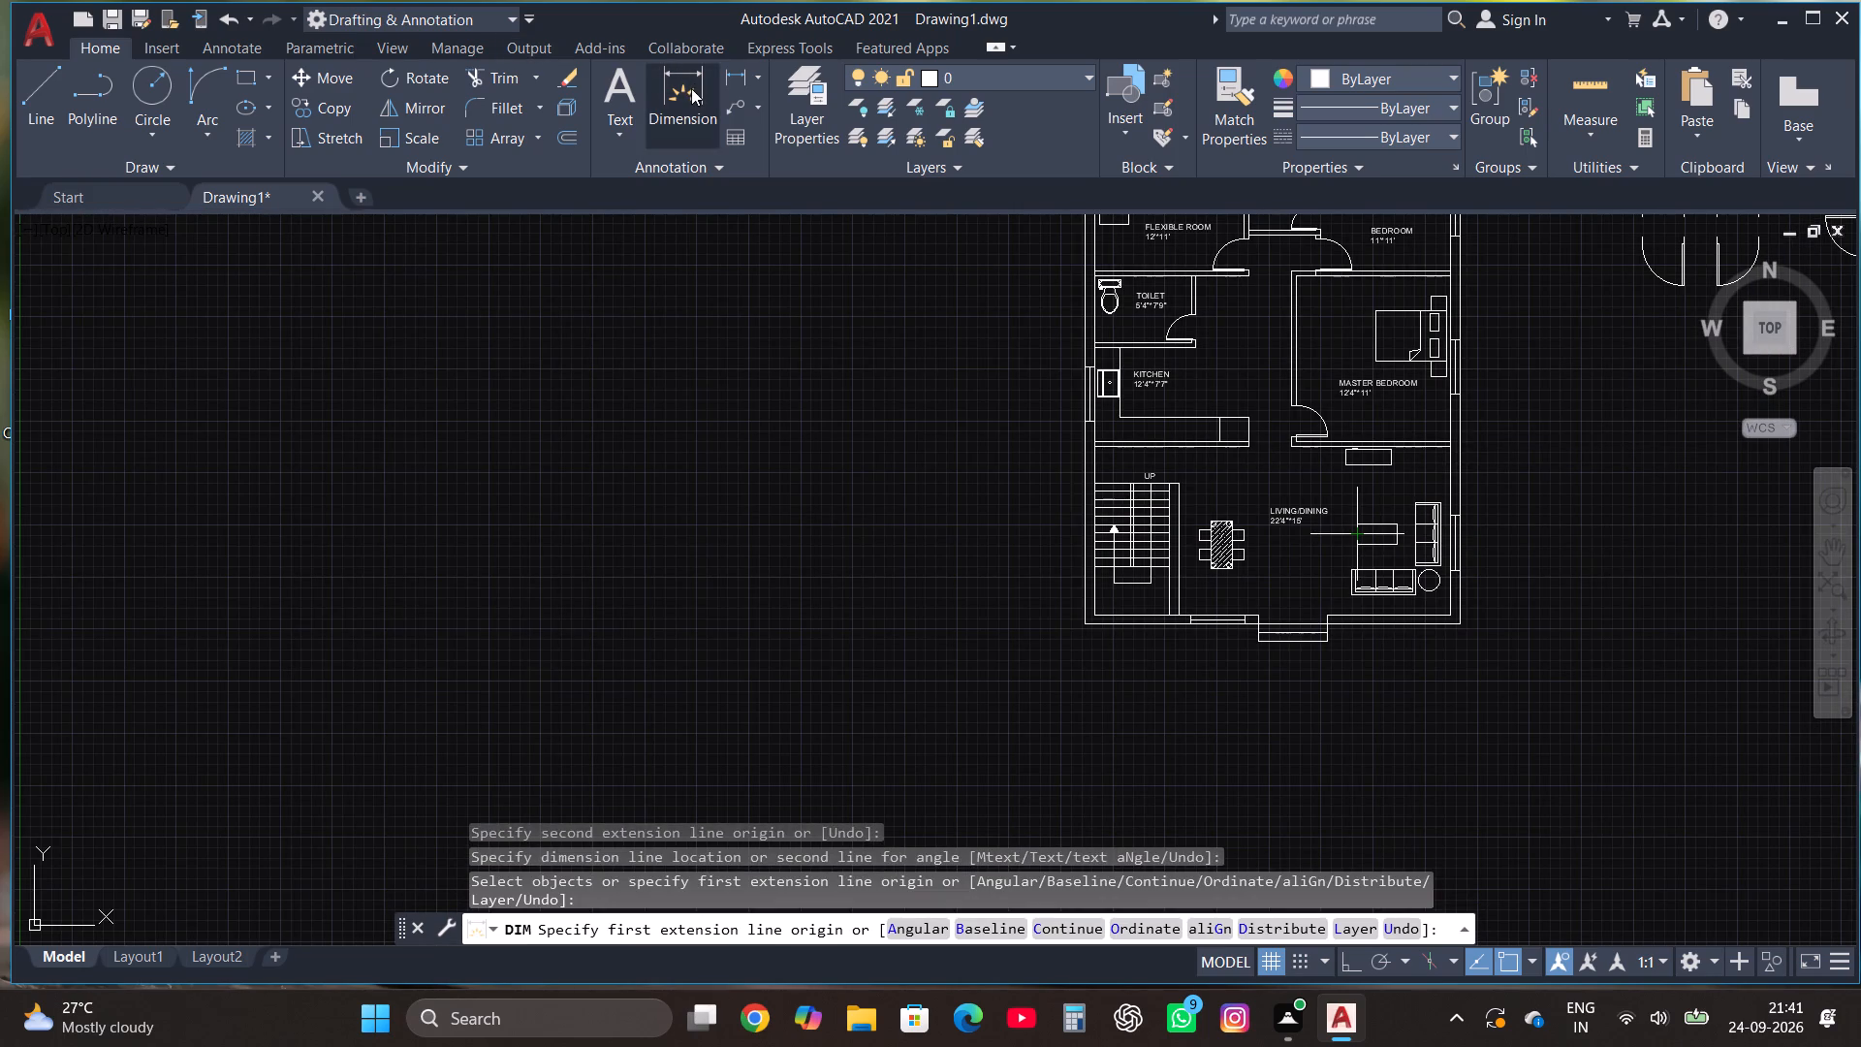
{"action": "scroll", "coordinate": [1096, 607], "scroll_direction": "up", "scroll_amount": 2}
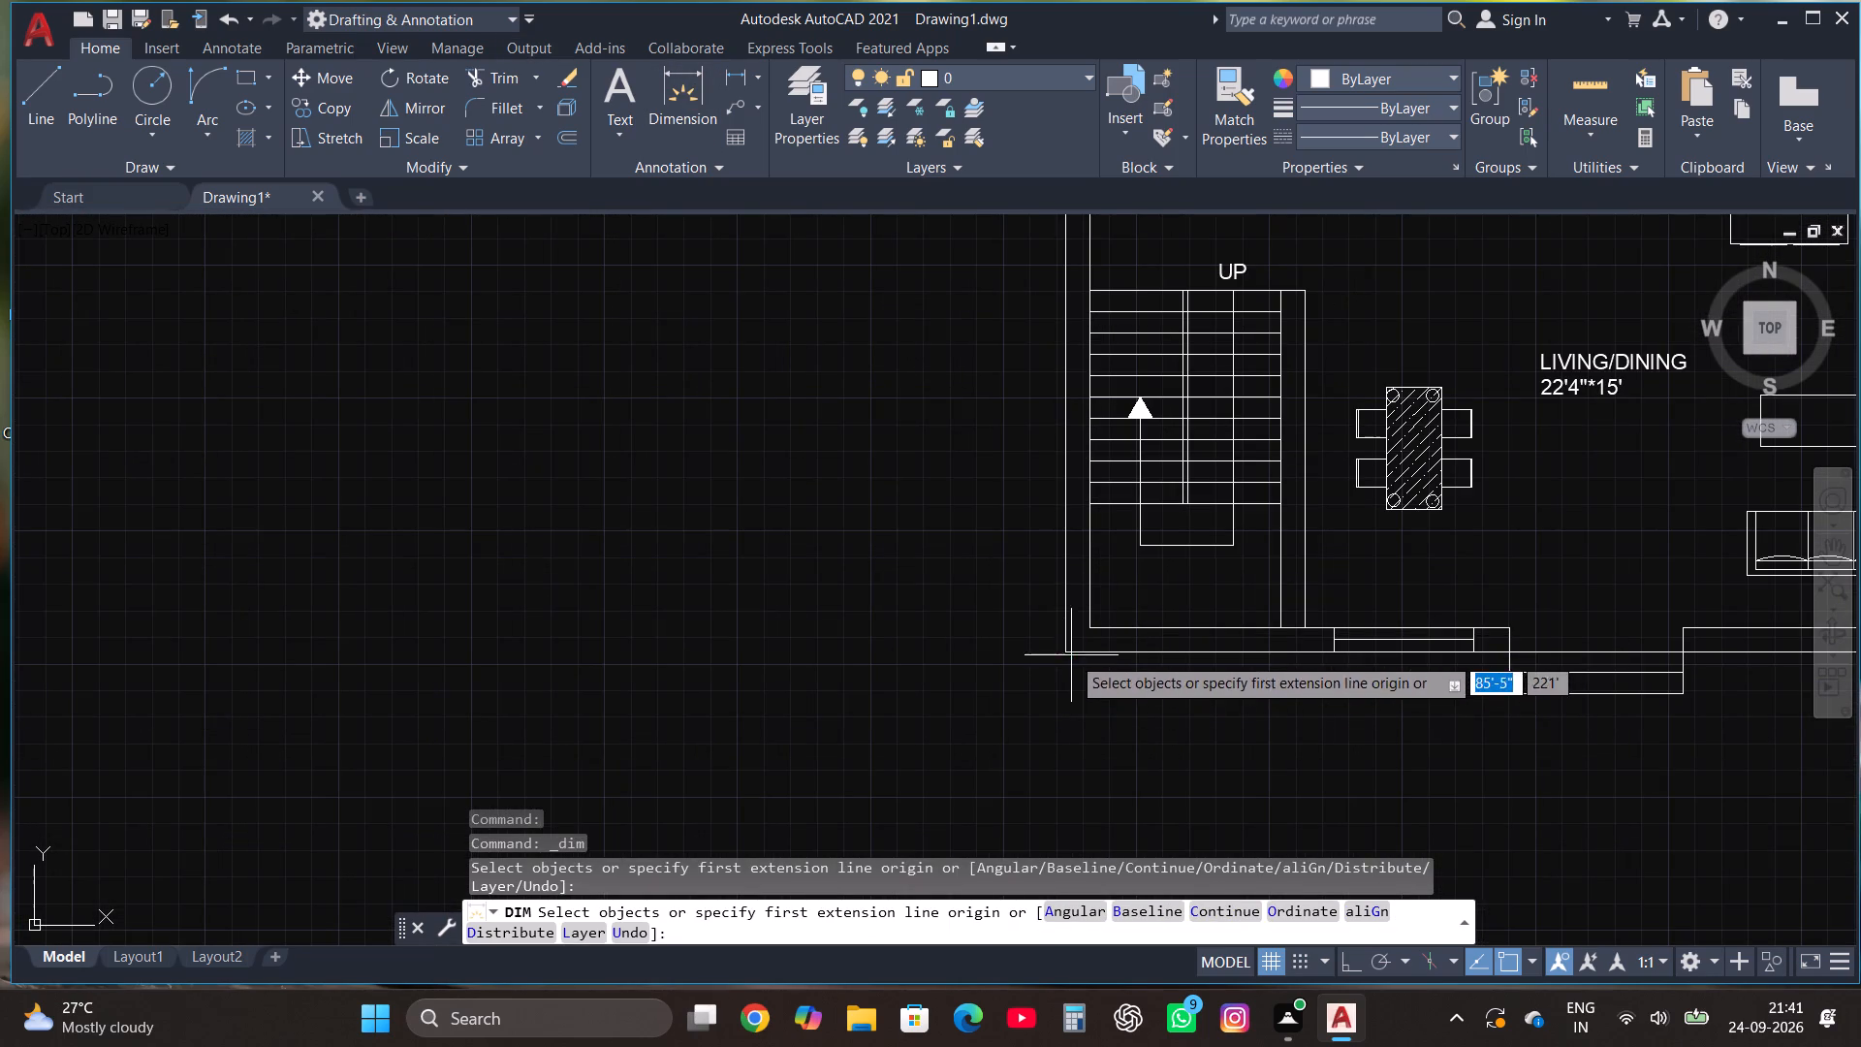
{"action": "left_click", "coordinate": [1064, 654]}
{"action": "scroll", "coordinate": [1064, 676], "scroll_direction": "down", "scroll_amount": 3}
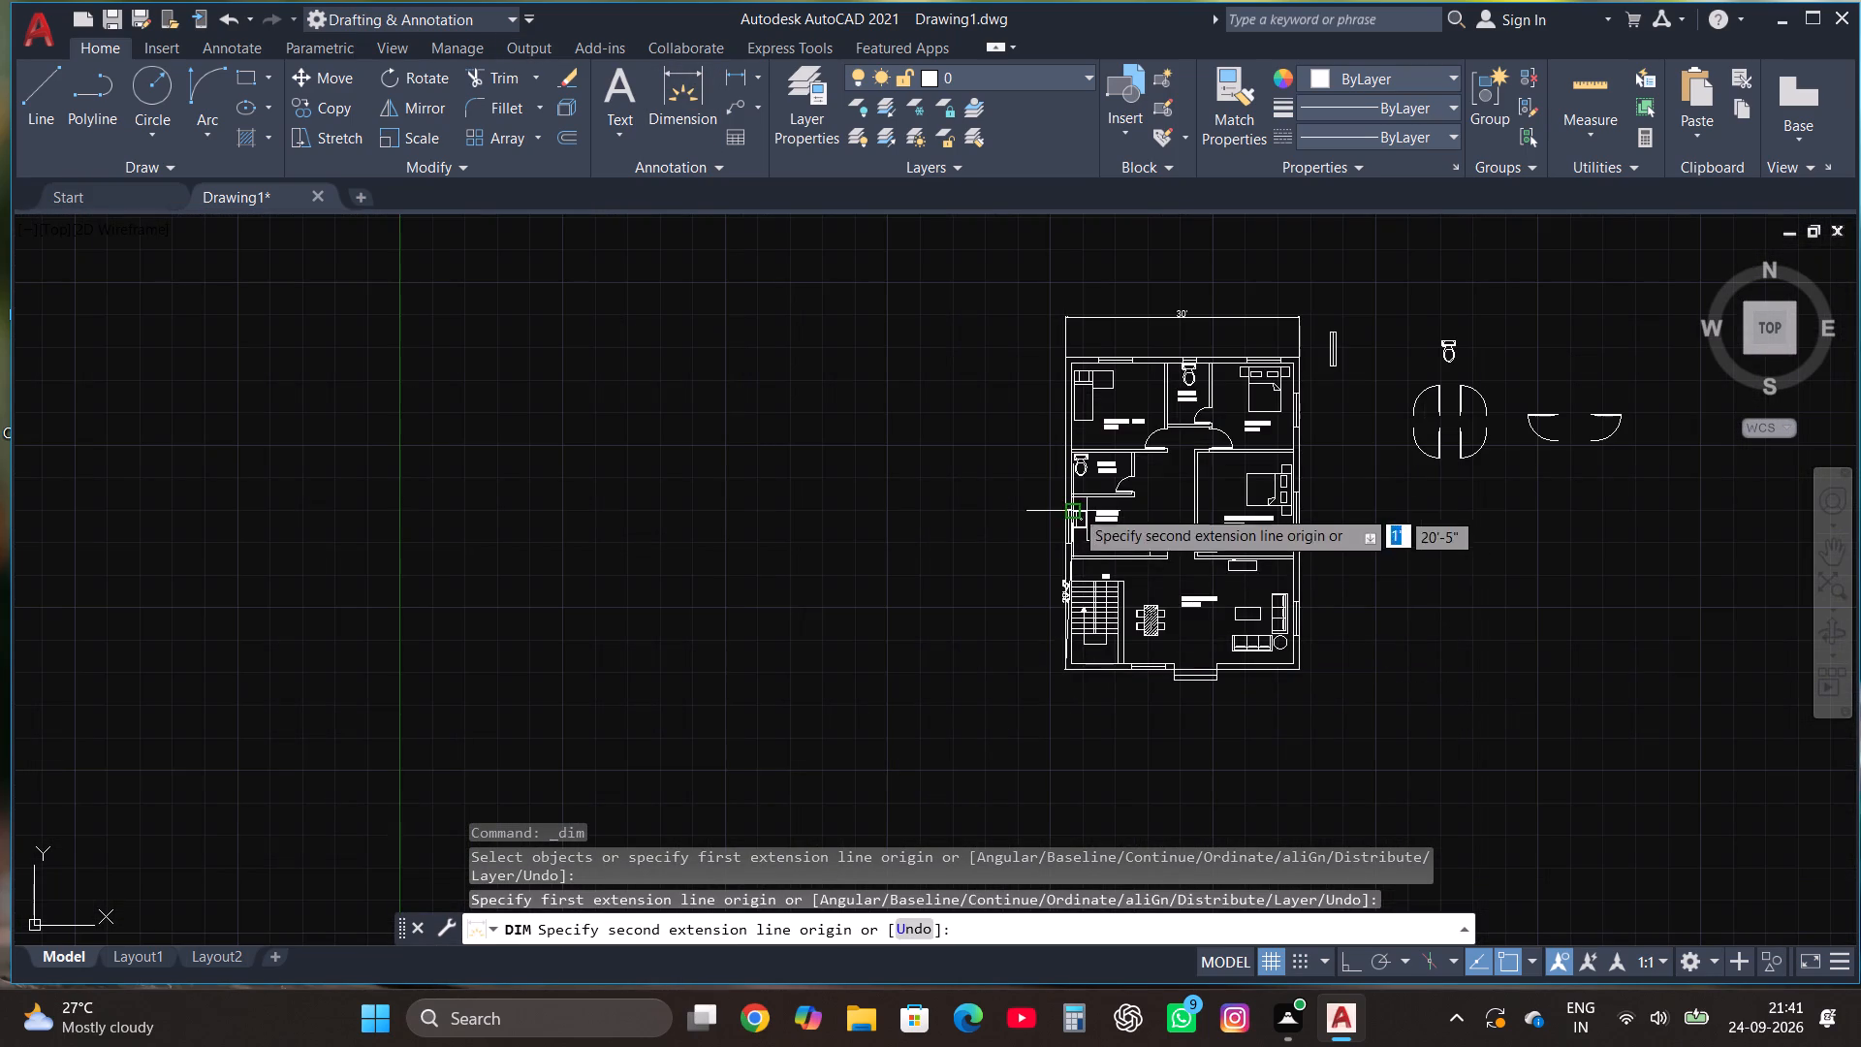
{"action": "scroll", "coordinate": [1062, 343], "scroll_direction": "up", "scroll_amount": 2}
{"action": "left_click", "coordinate": [1071, 375]}
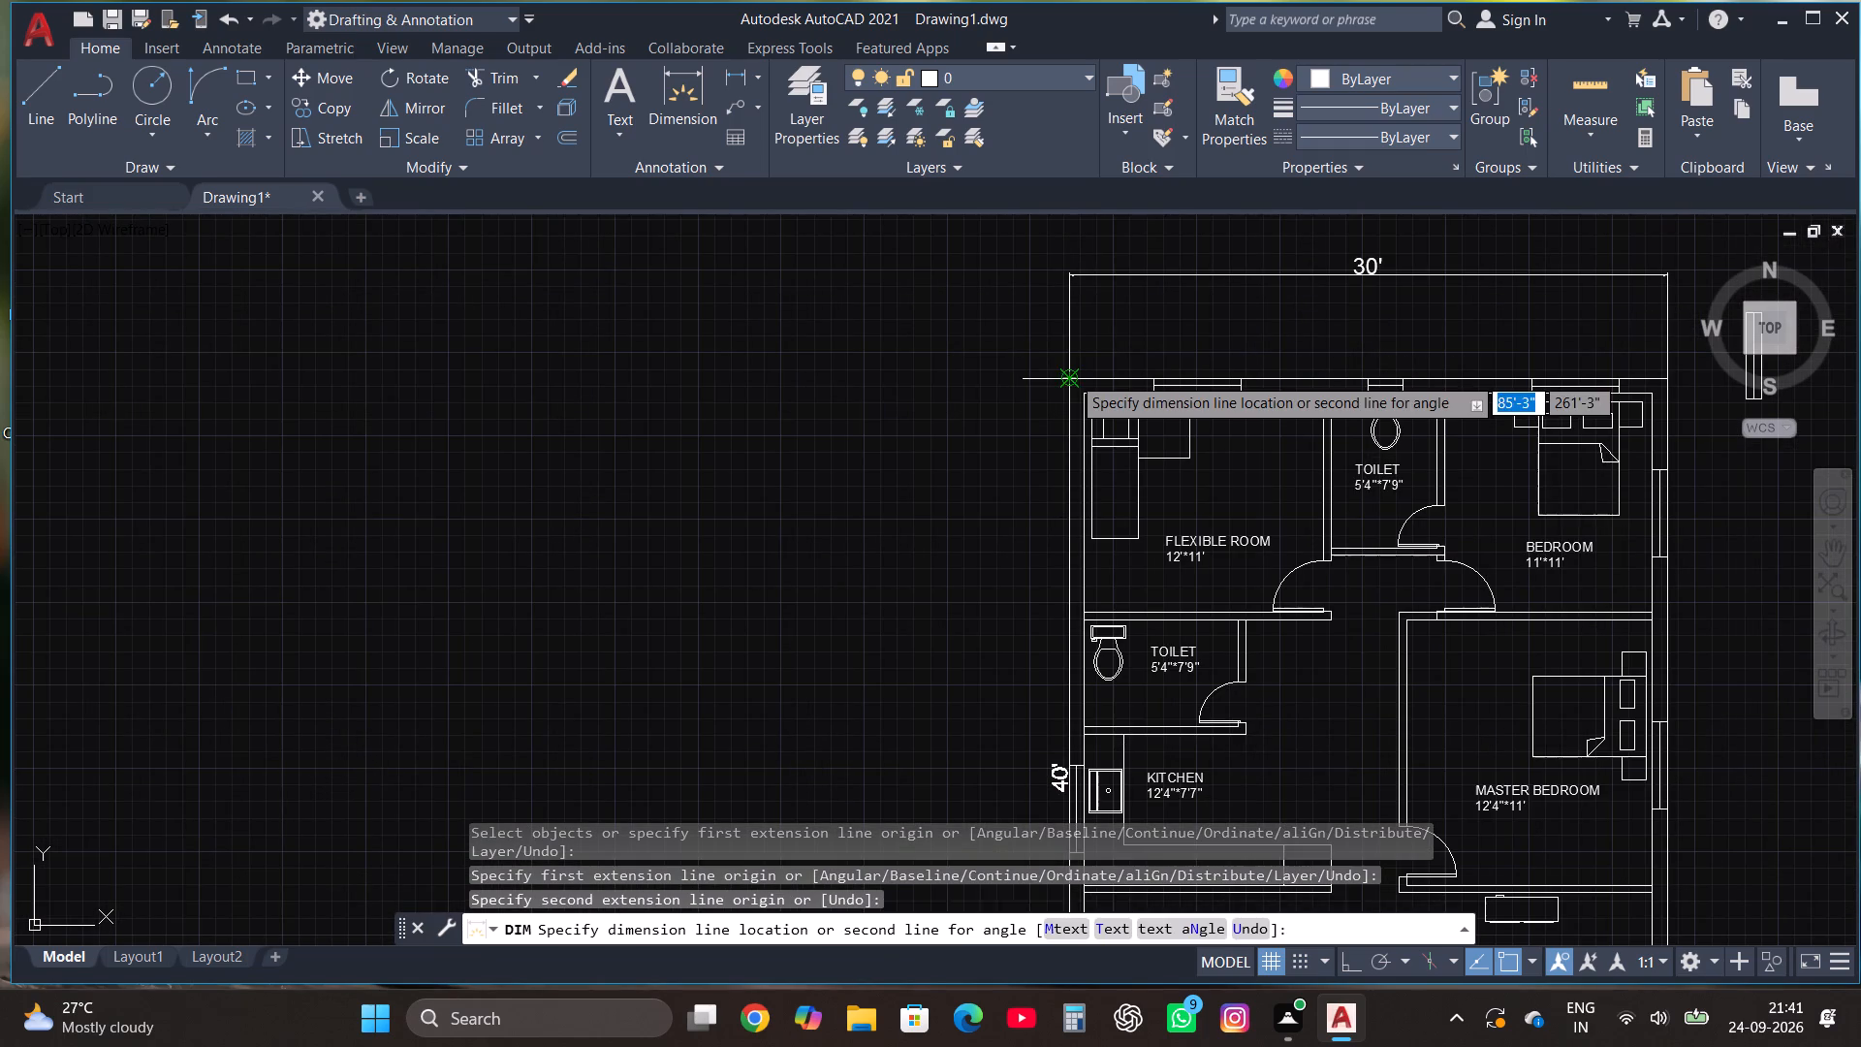
{"action": "scroll", "coordinate": [1071, 377], "scroll_direction": "down", "scroll_amount": 1}
{"action": "left_click", "coordinate": [1011, 370]}
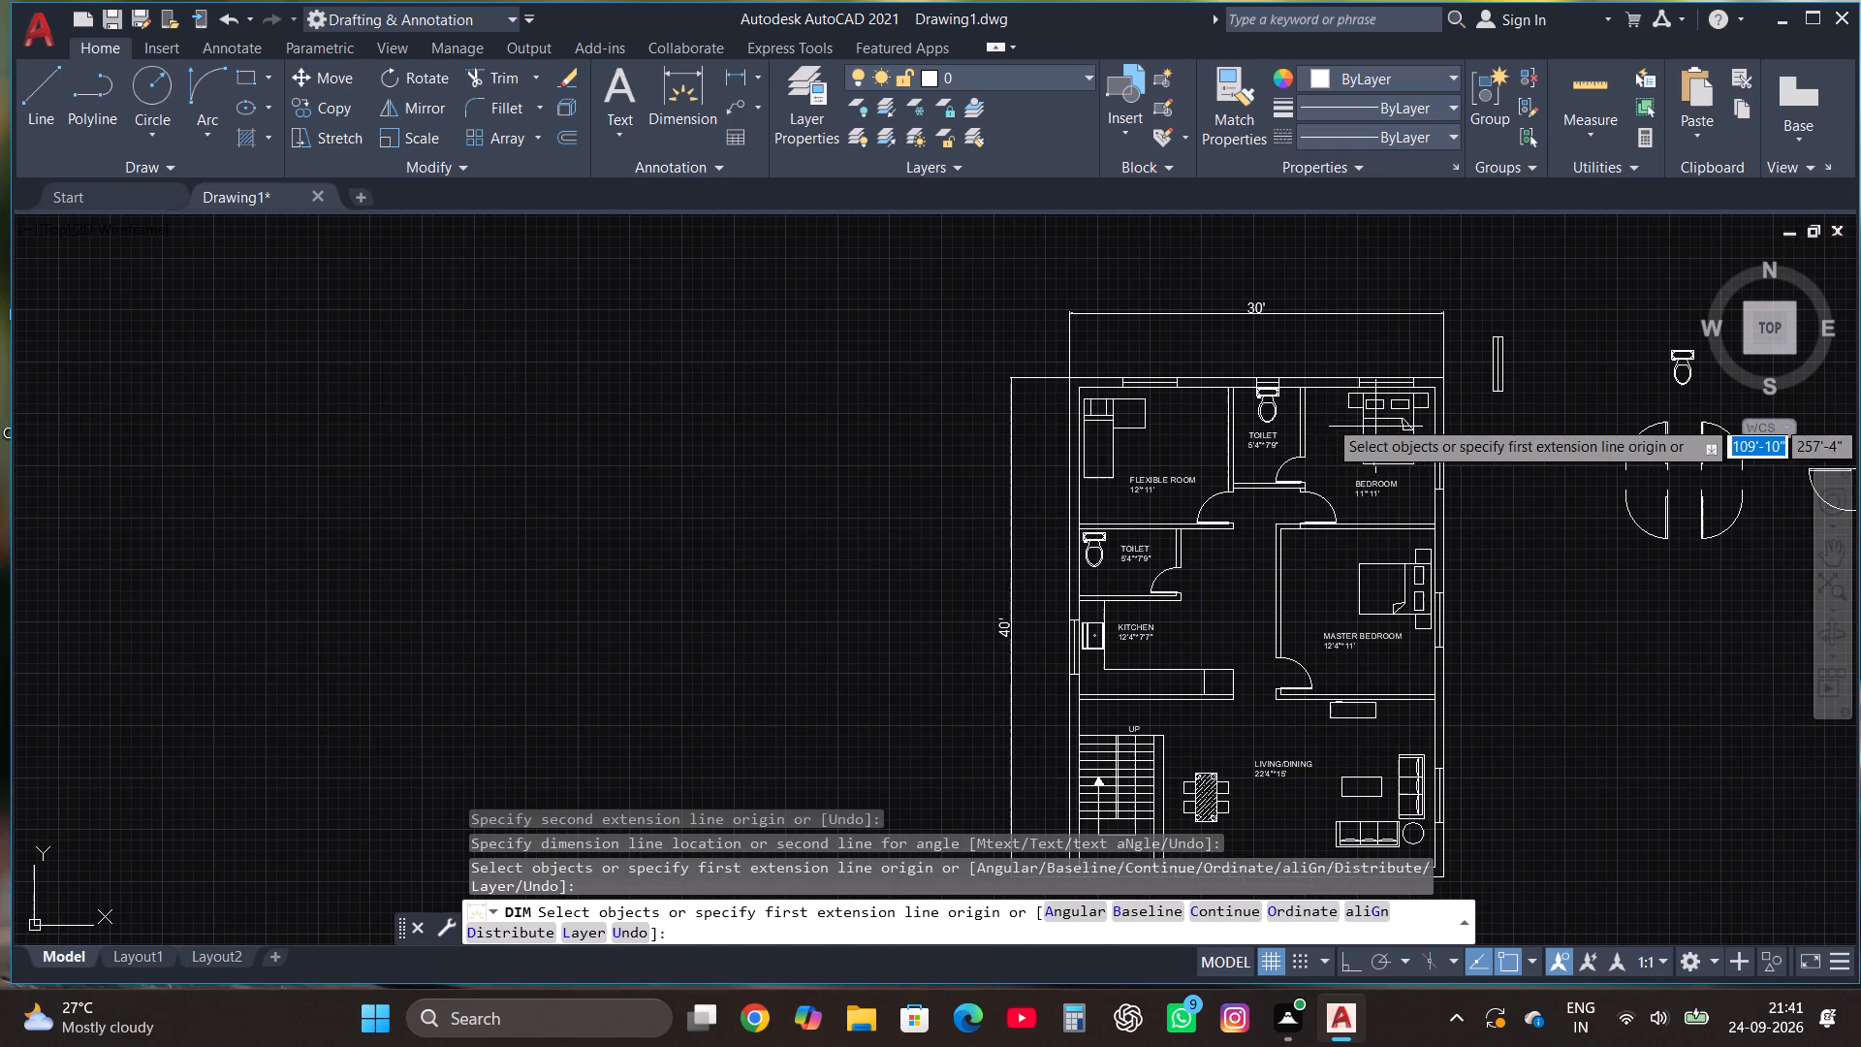
{"action": "scroll", "coordinate": [1345, 392], "scroll_direction": "up", "scroll_amount": 2}
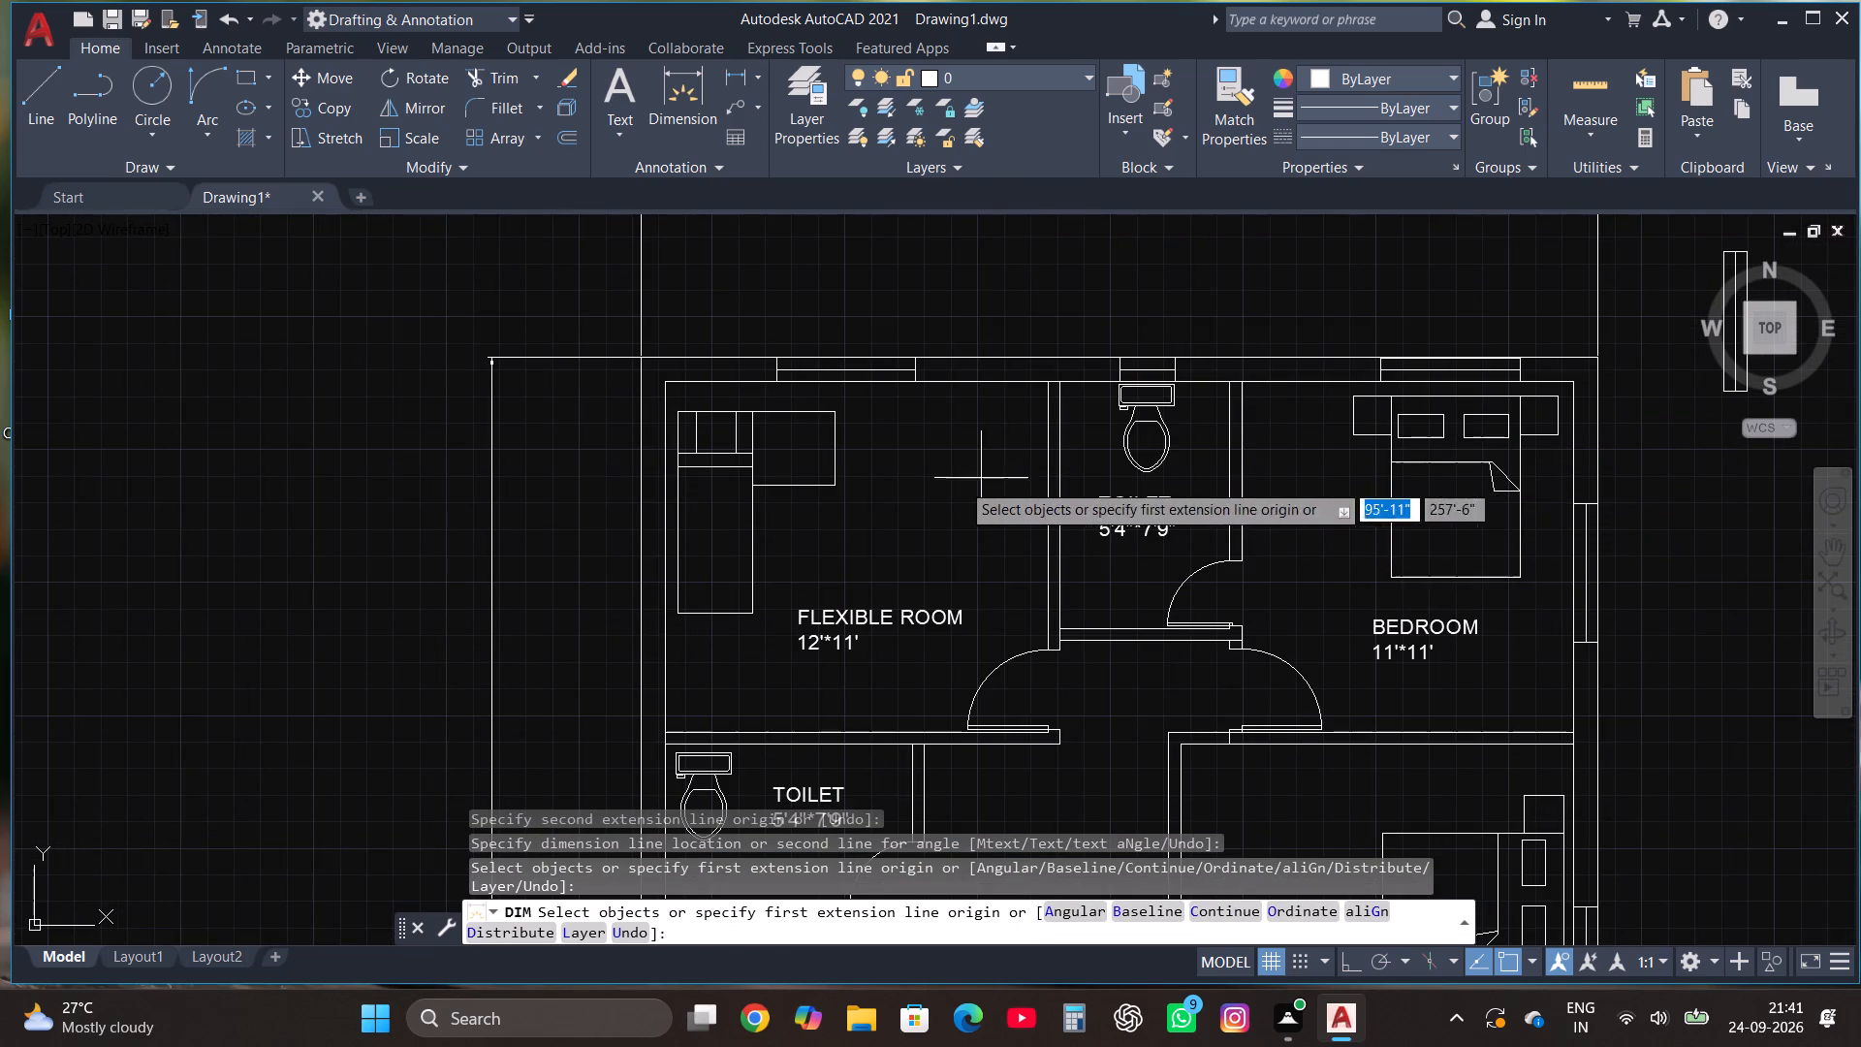
{"action": "scroll", "coordinate": [805, 497], "scroll_direction": "down", "scroll_amount": 2}
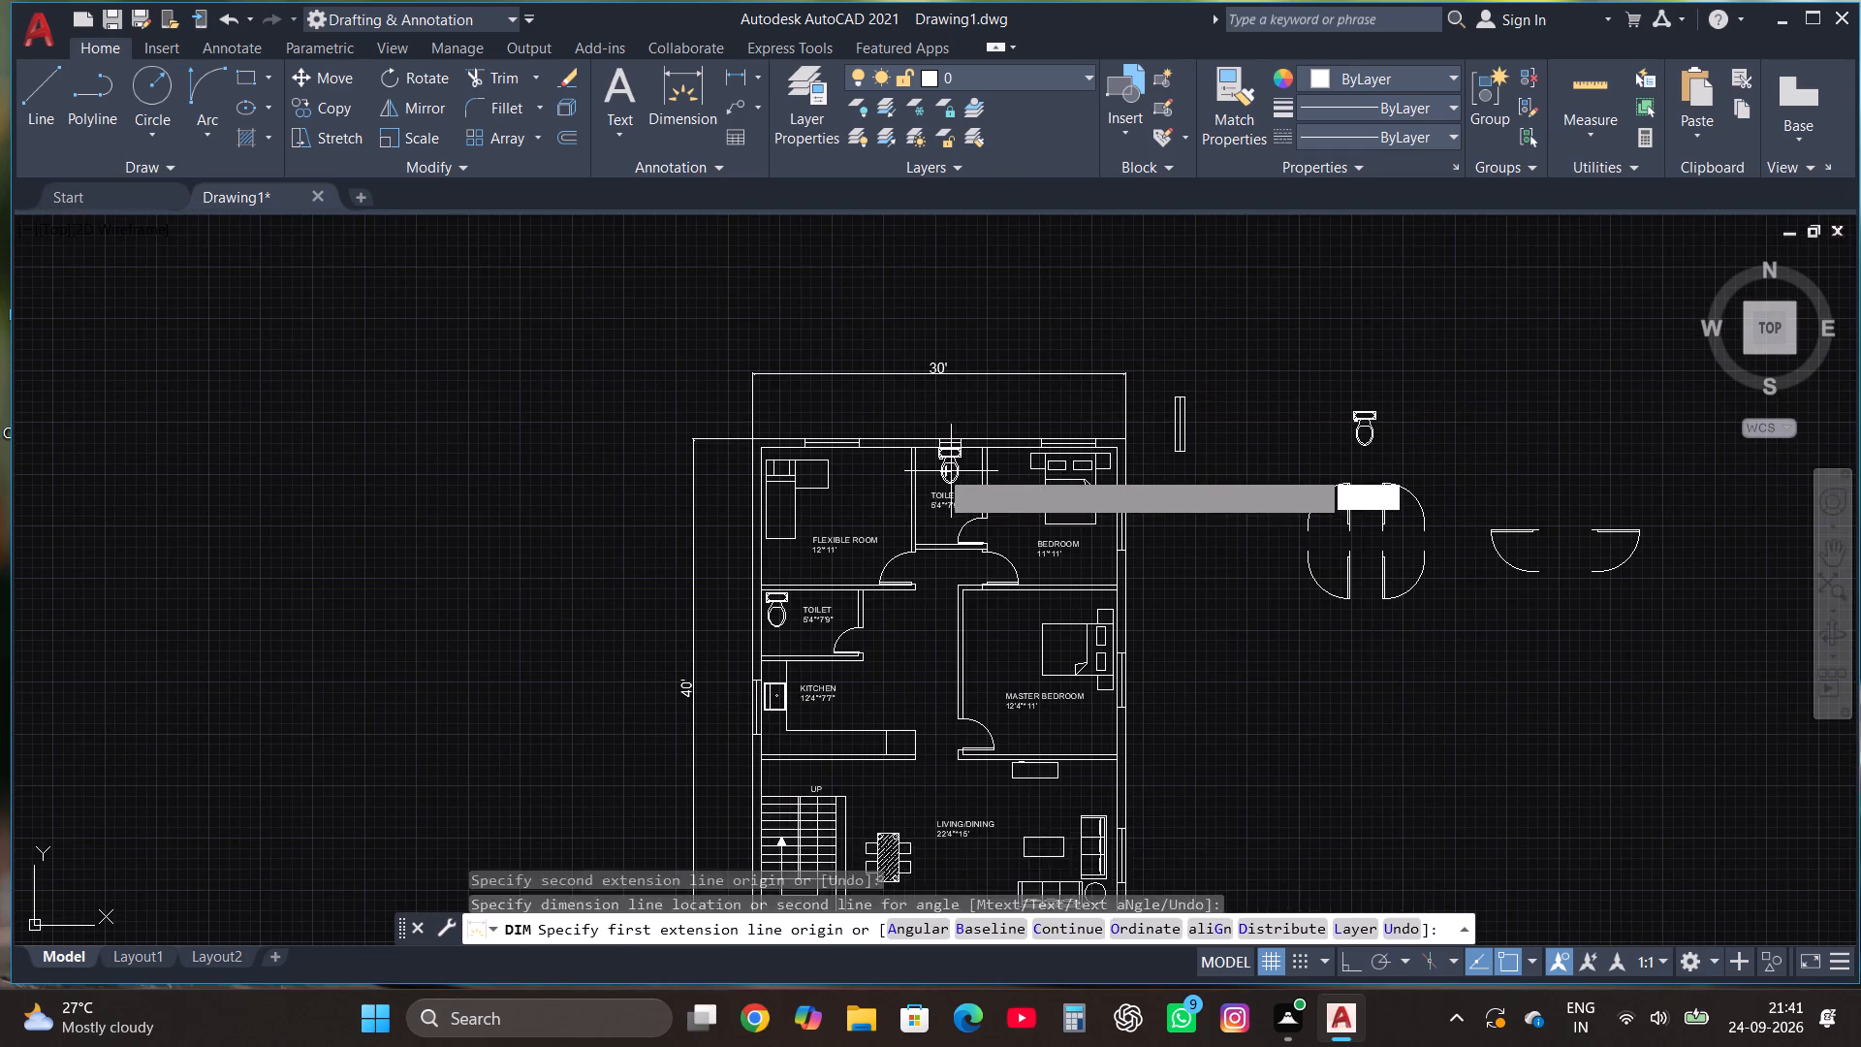
{"action": "scroll", "coordinate": [817, 447], "scroll_direction": "up", "scroll_amount": 1}
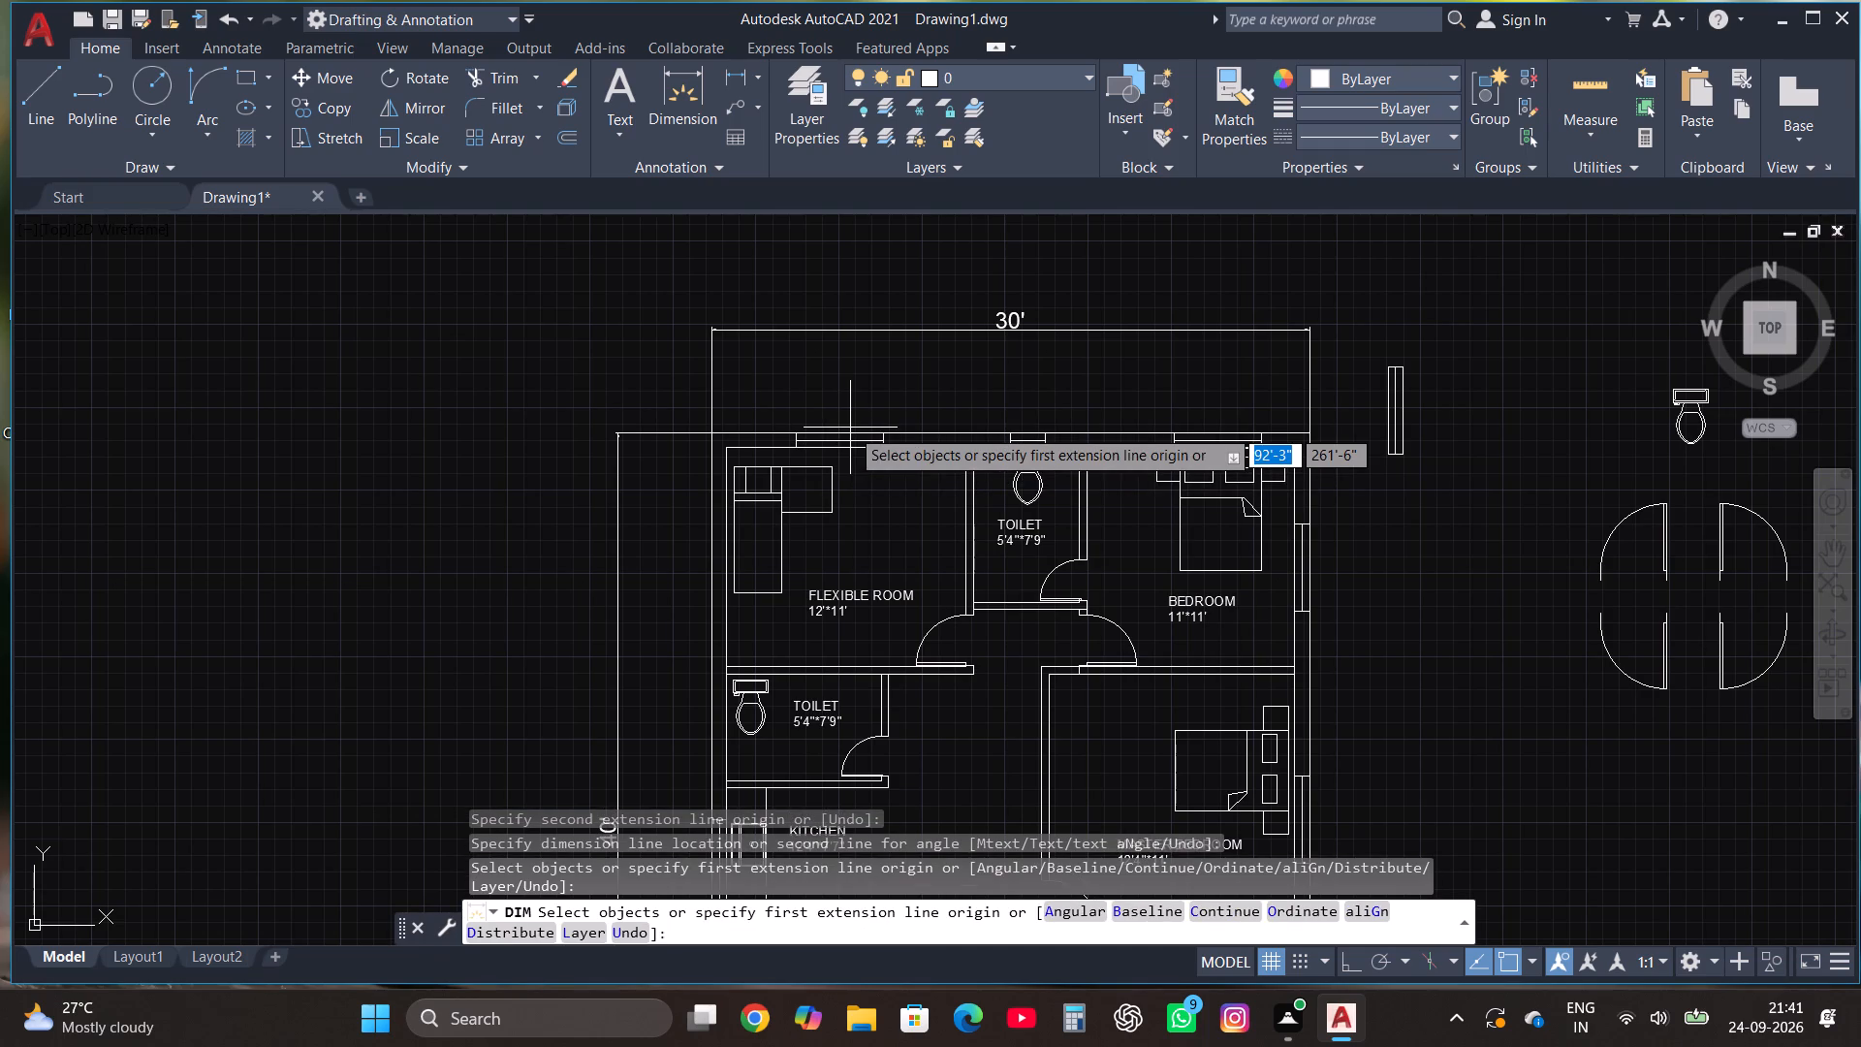
{"action": "key", "text": "Escape"}
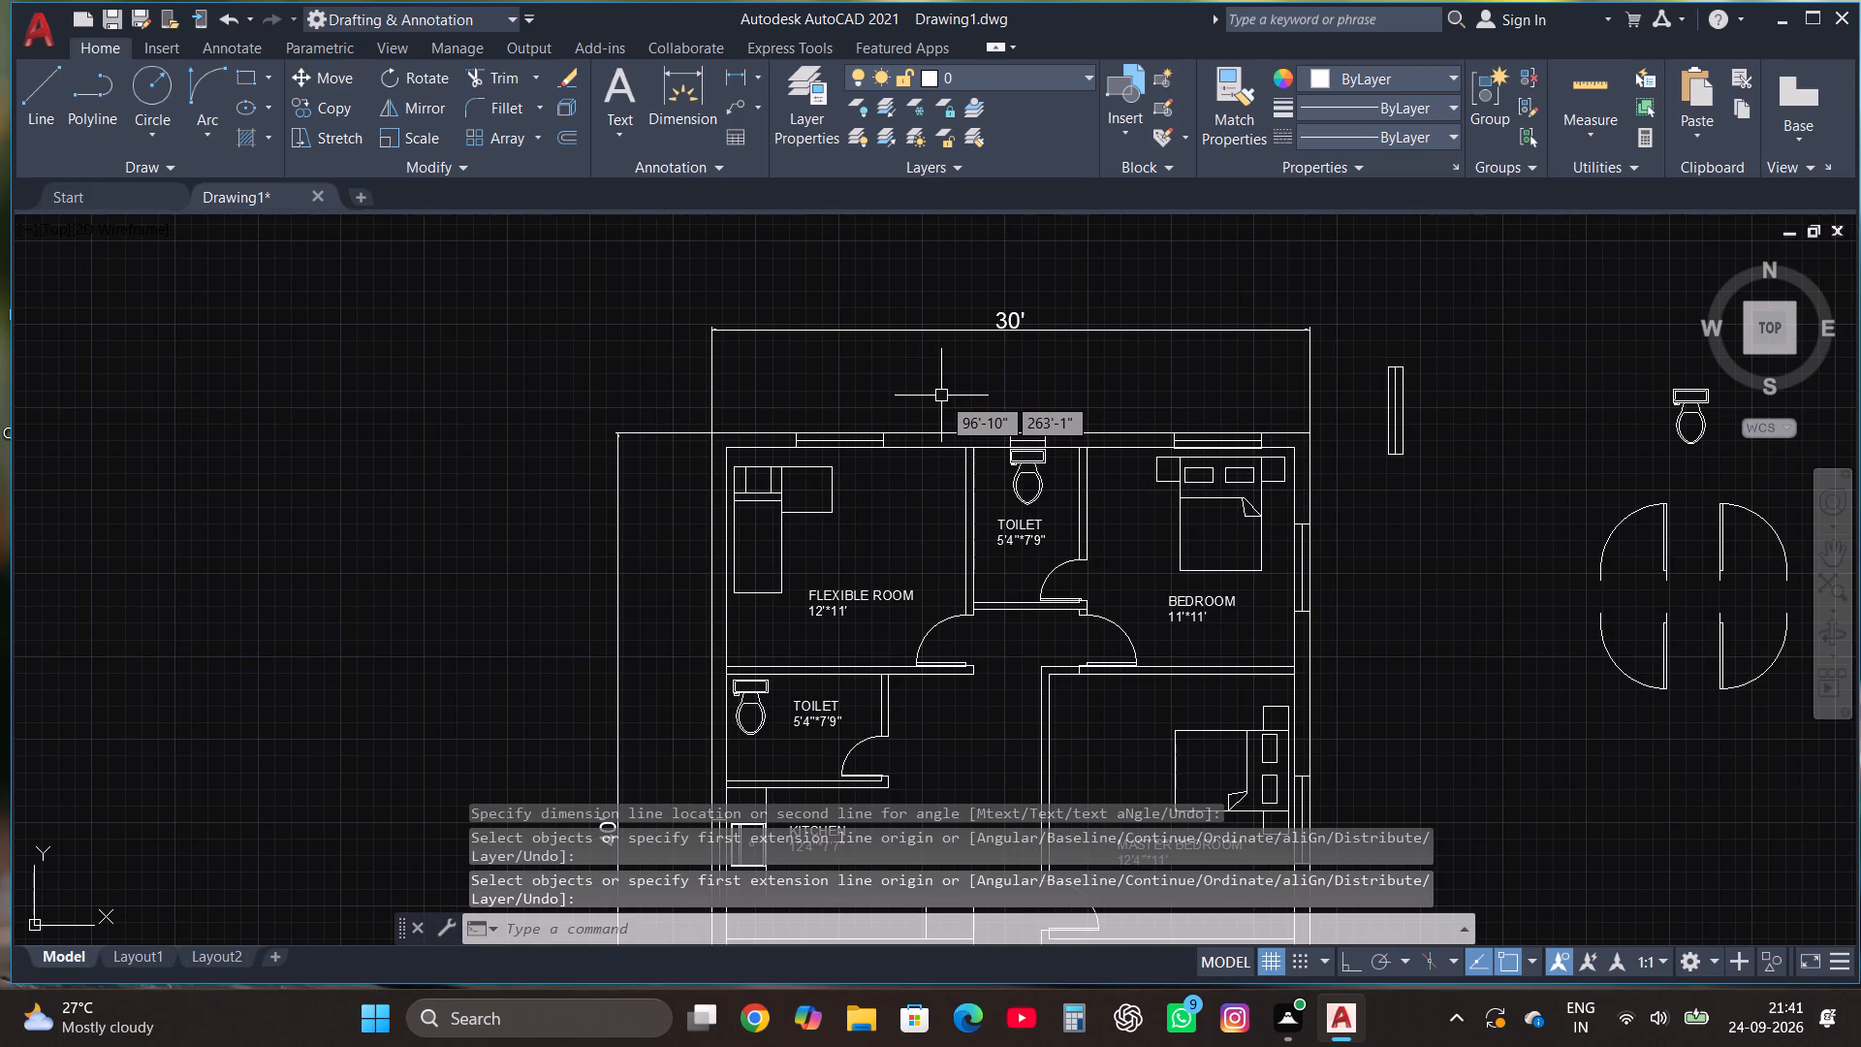
Start a hatch with the SOLID pattern and fill the upper outer wall segments between the windows and the left outer wall.
{"action": "key", "text": "h"}
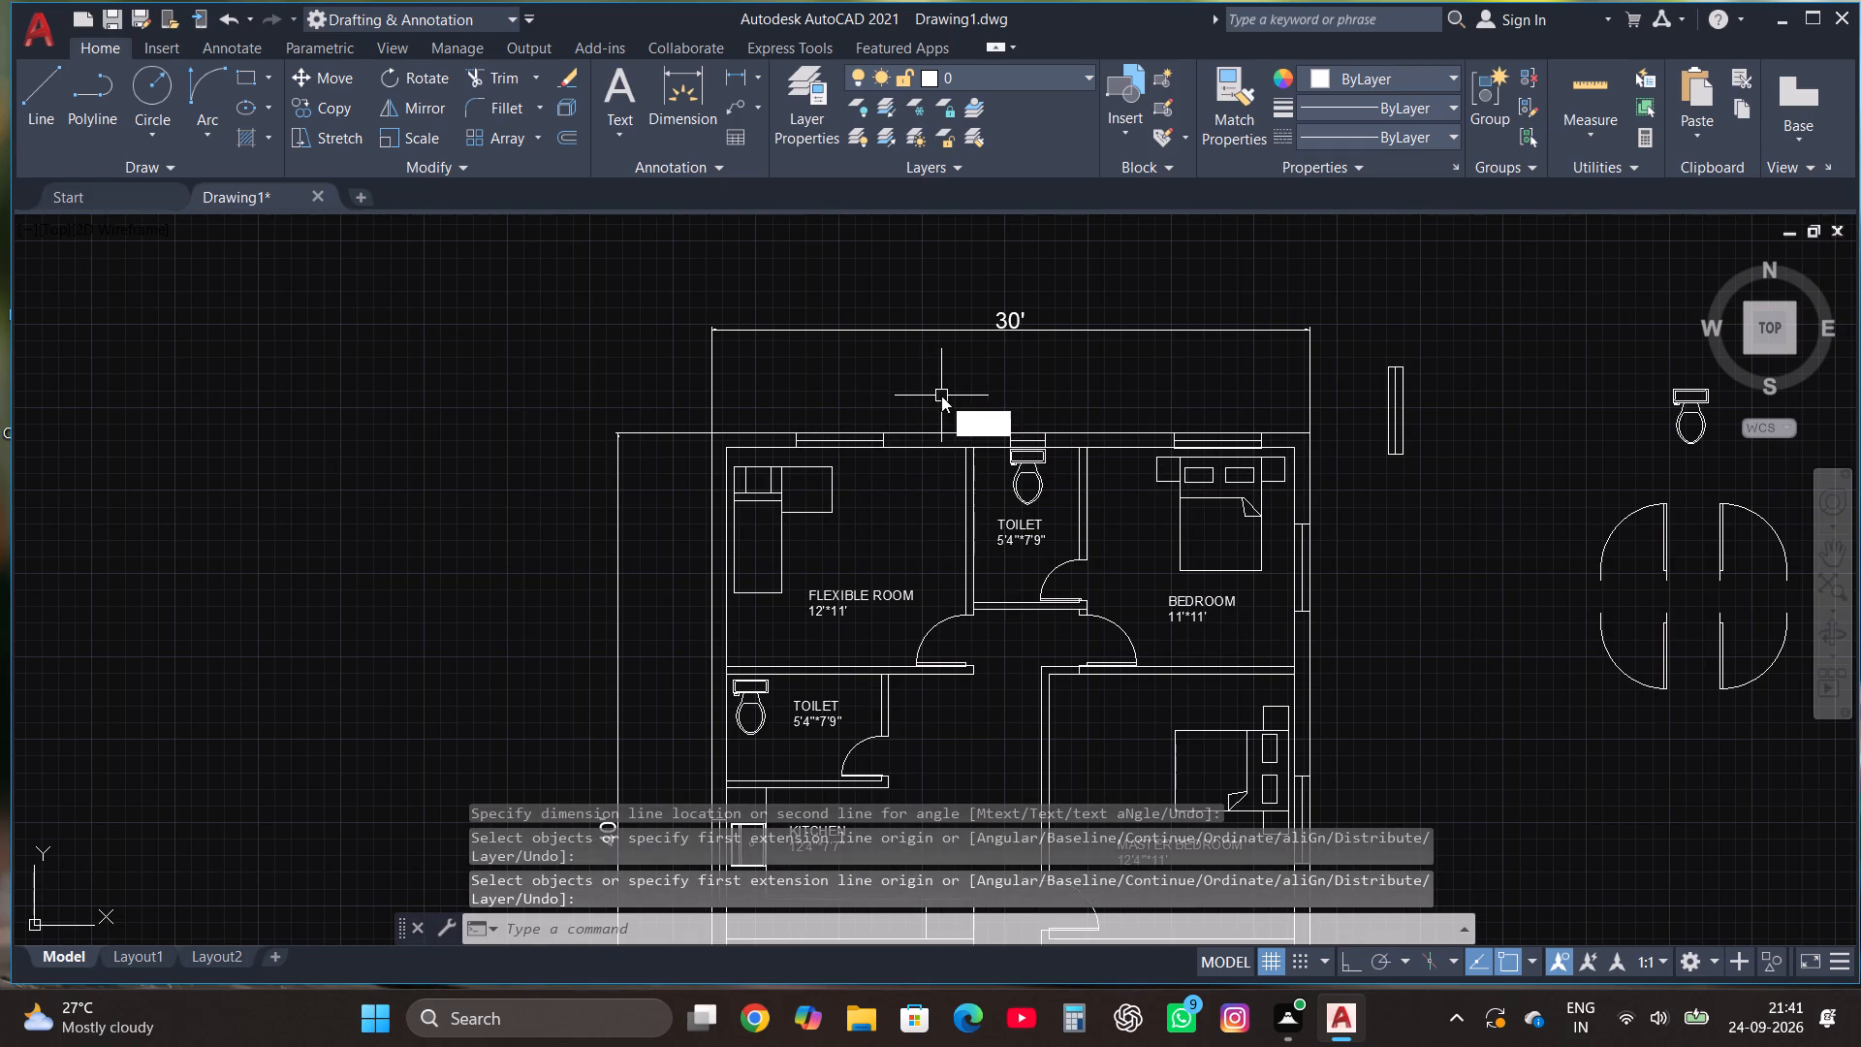
{"action": "key", "text": "Return"}
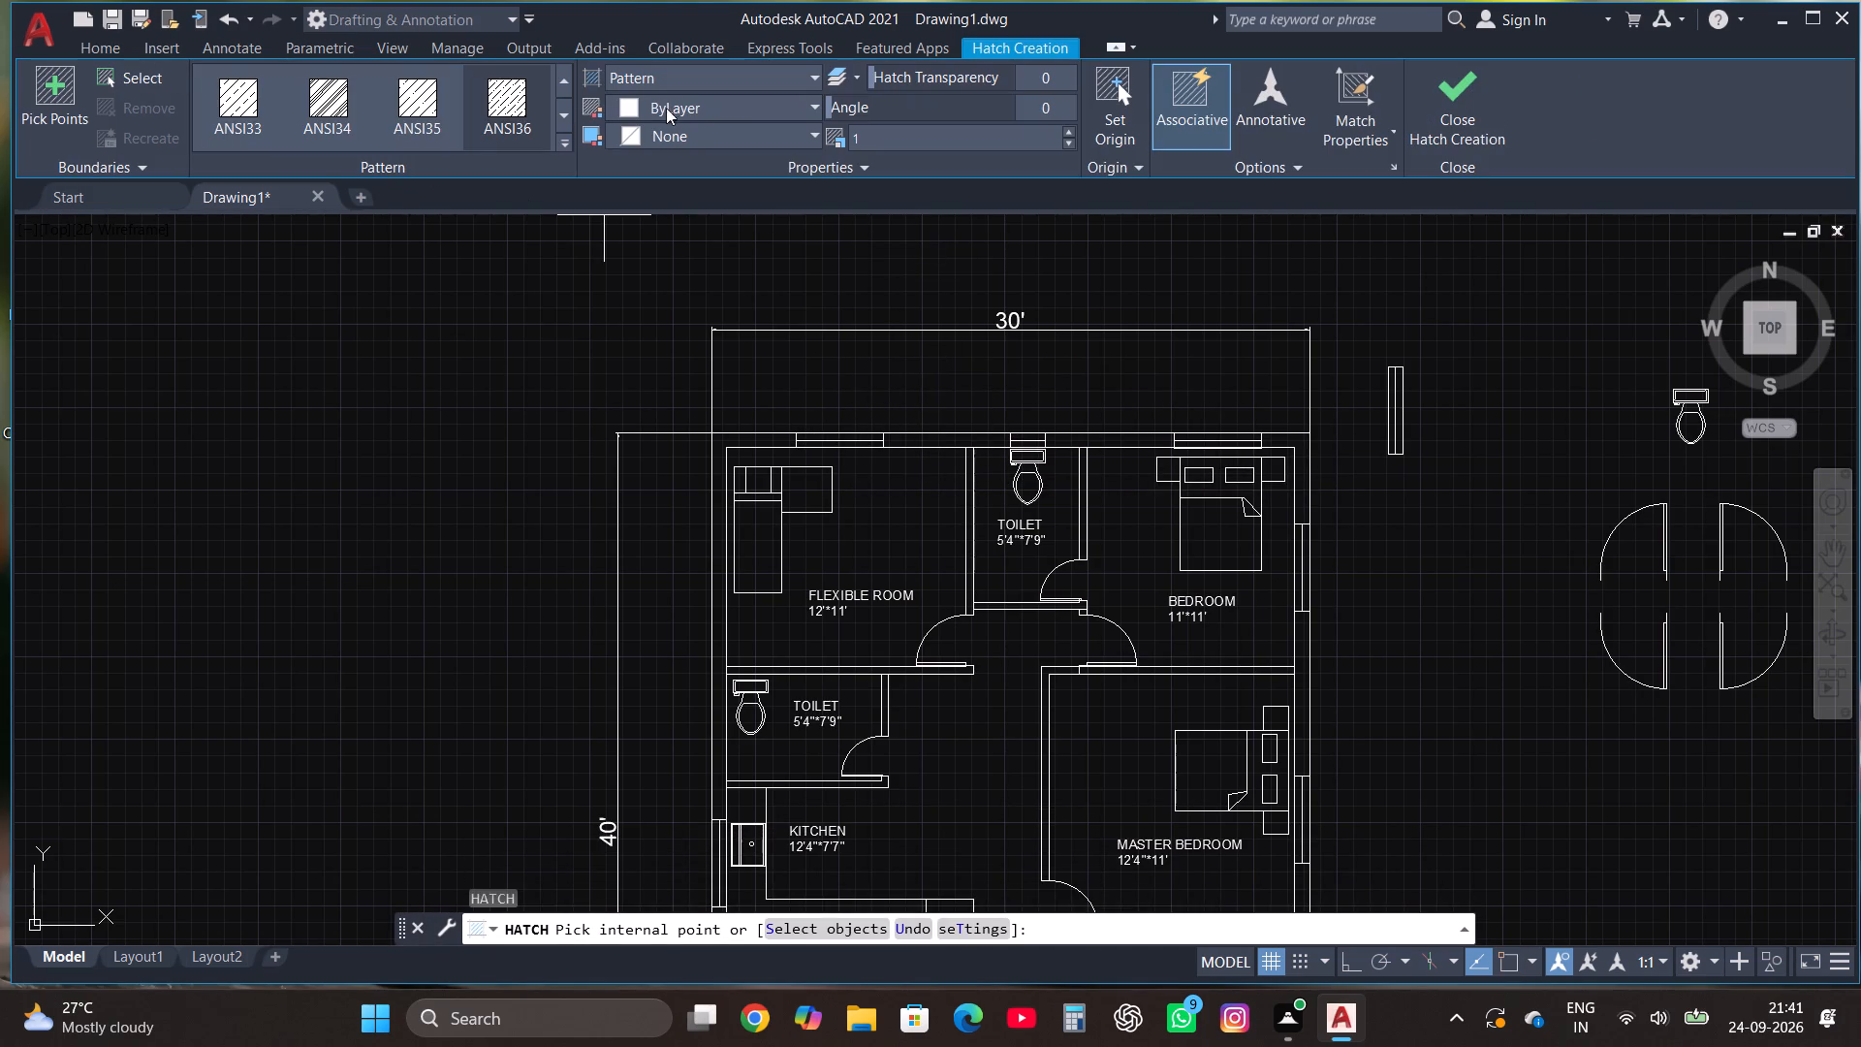
{"action": "left_click", "coordinate": [563, 79]}
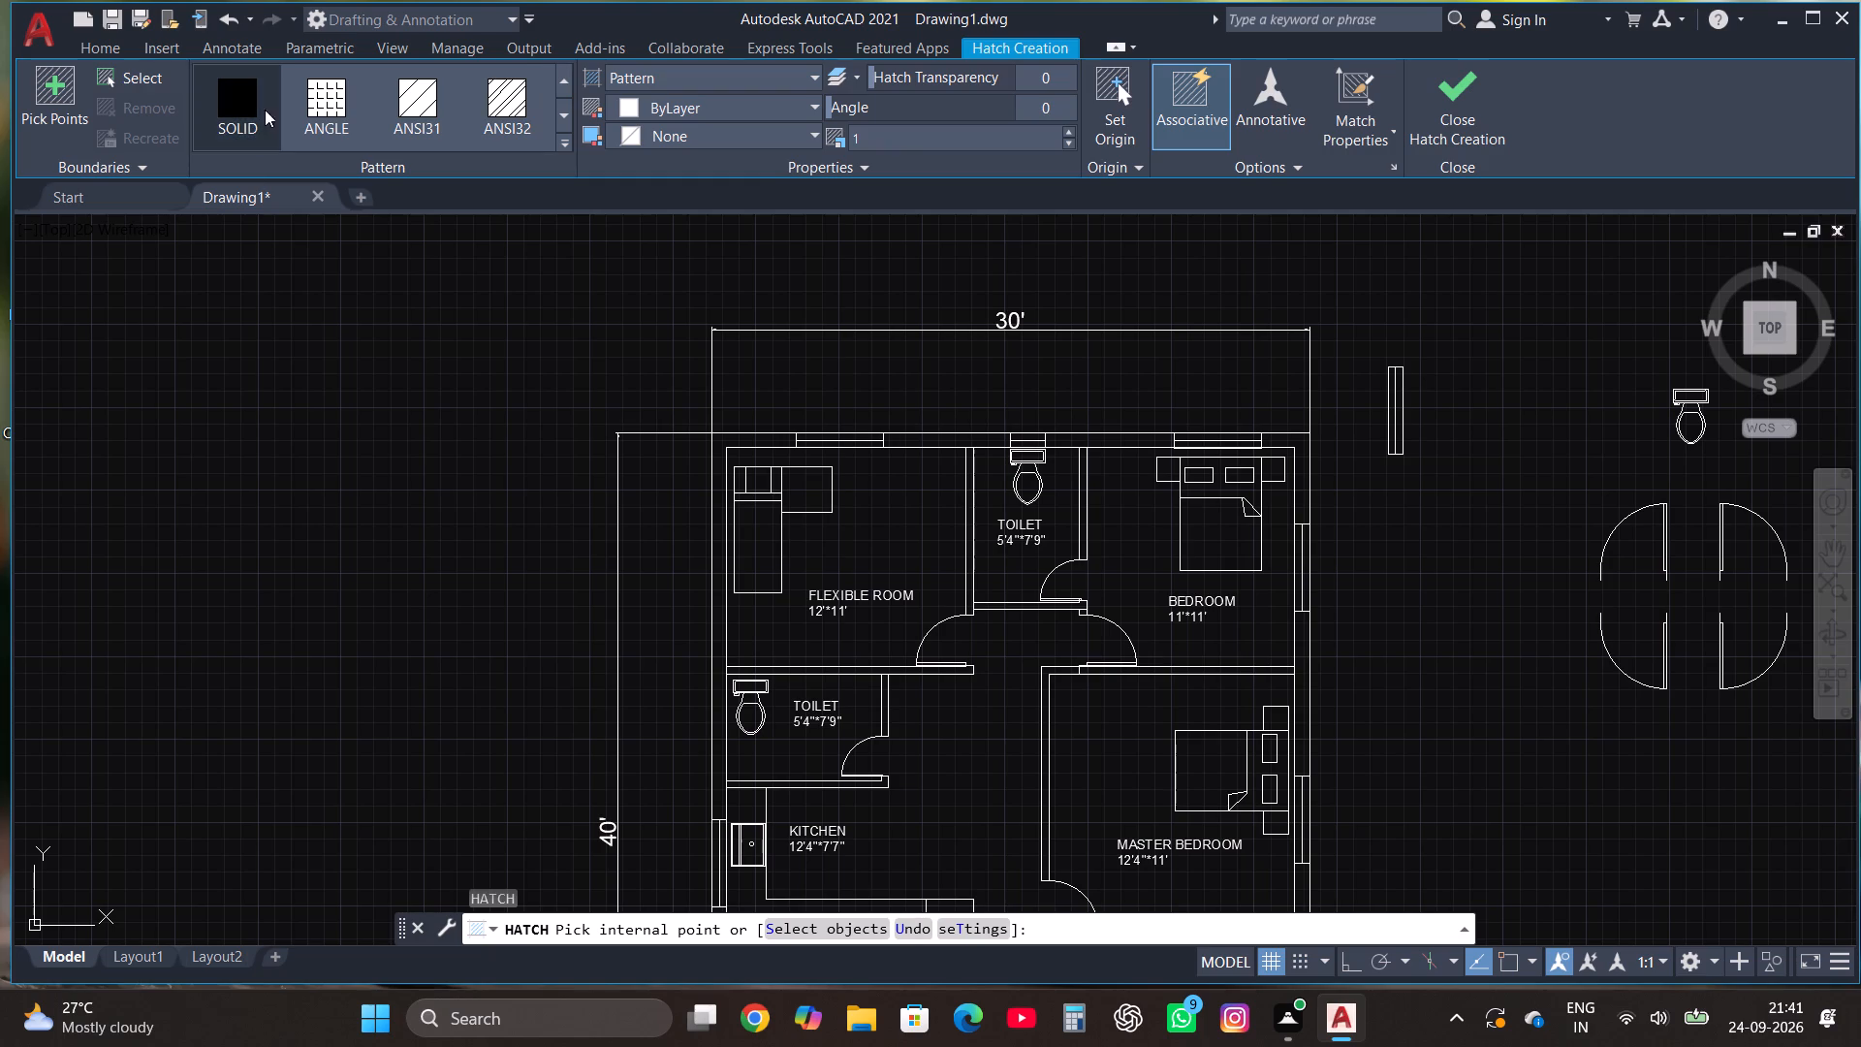
{"action": "left_click", "coordinate": [239, 96]}
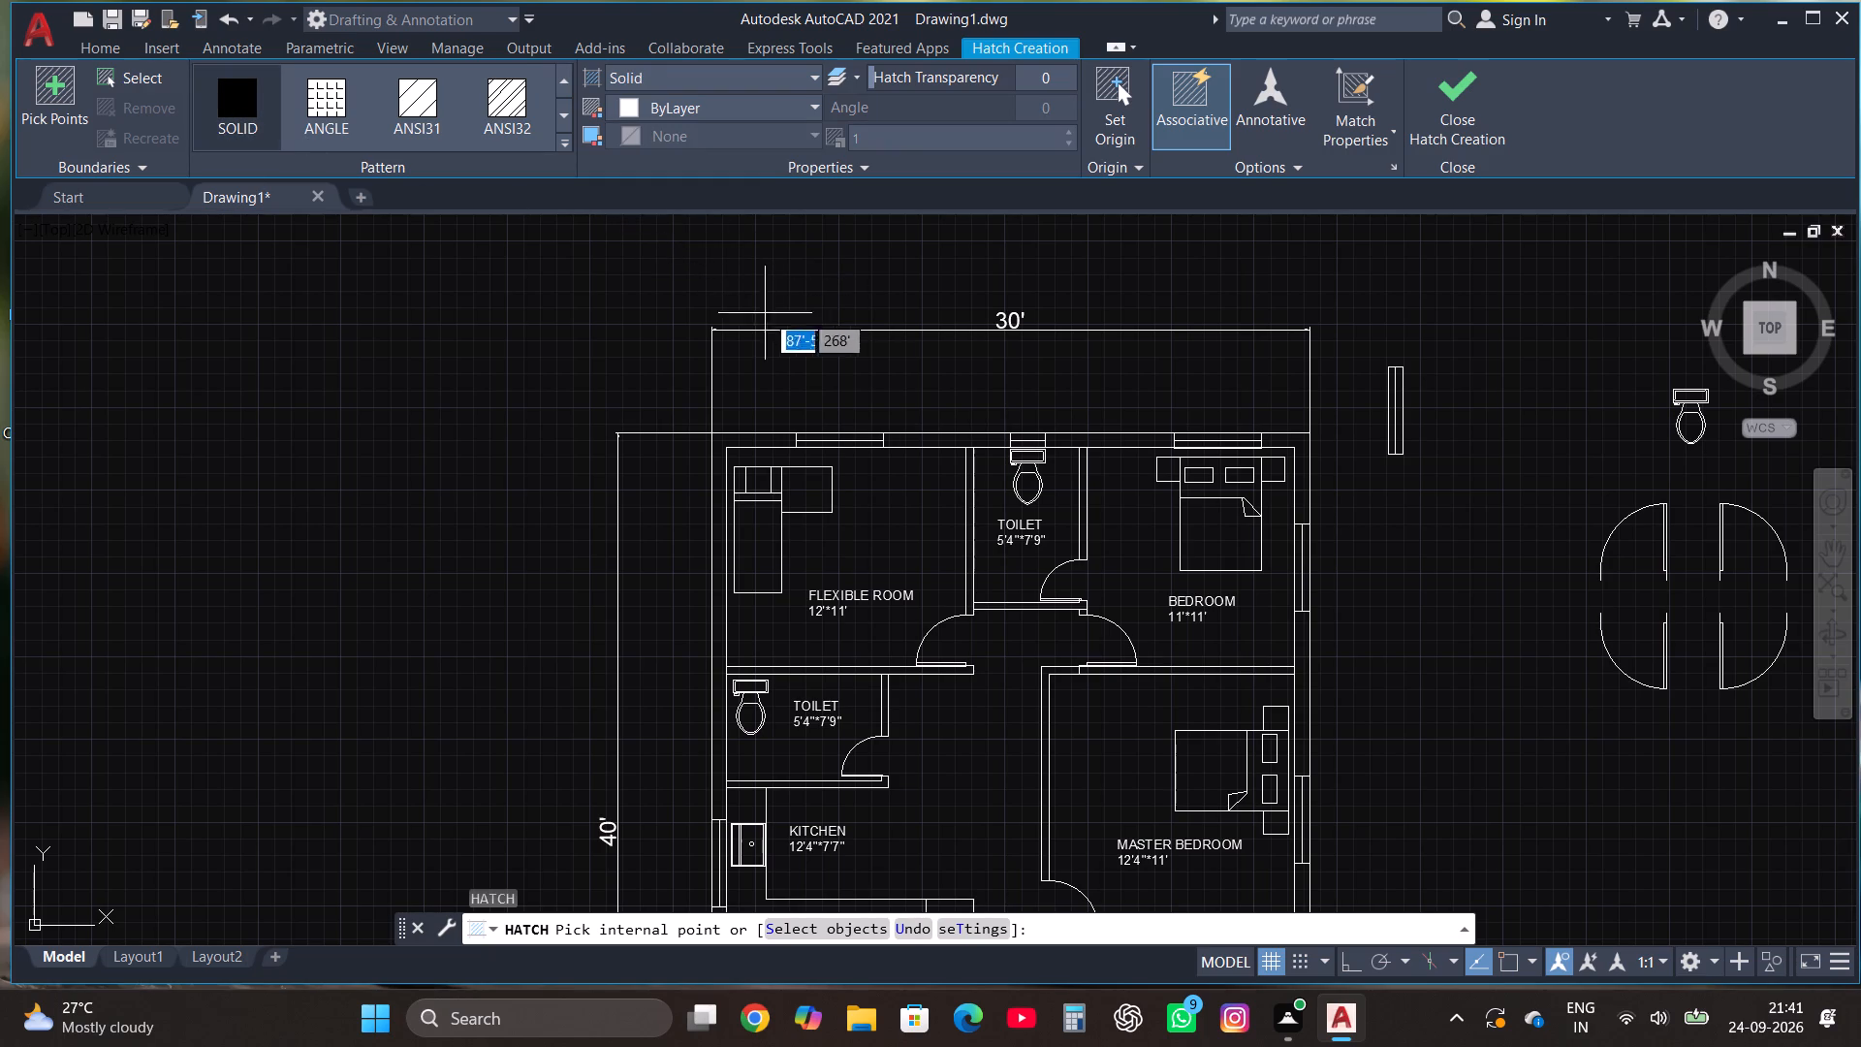
{"action": "scroll", "coordinate": [940, 449], "scroll_direction": "up", "scroll_amount": 1}
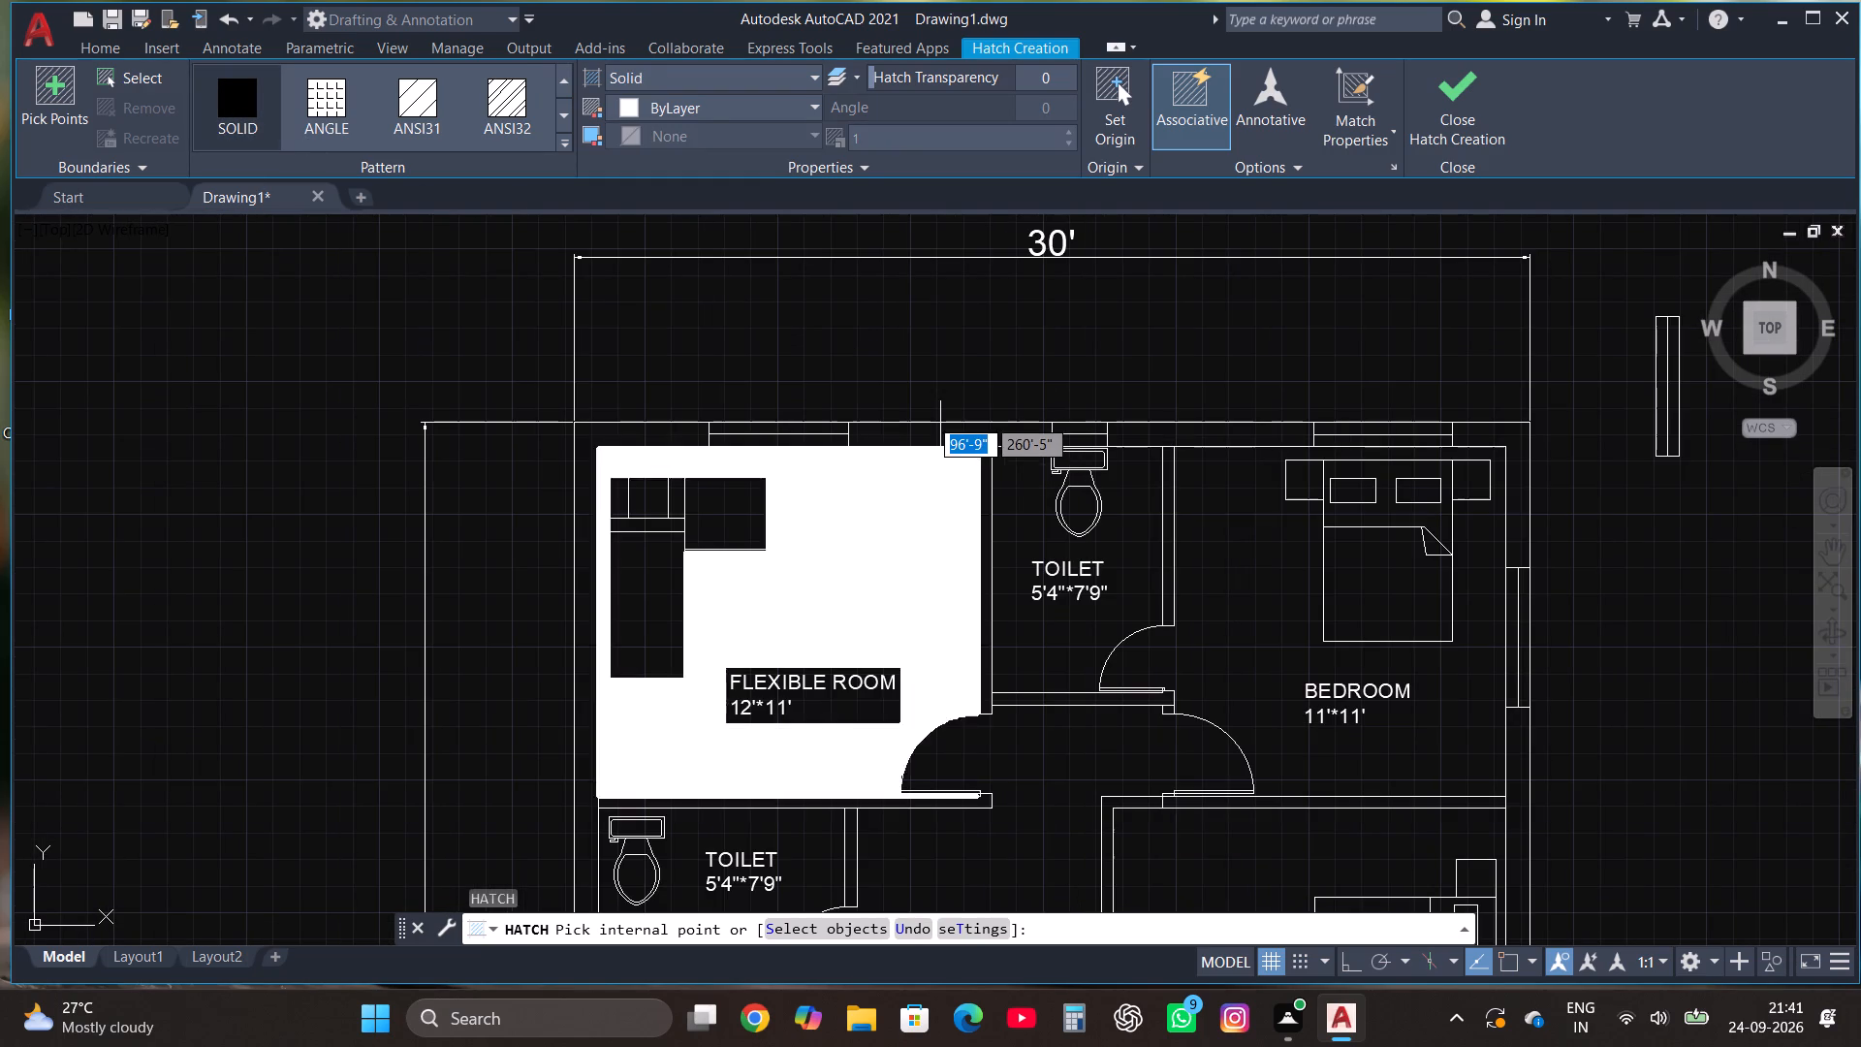
{"action": "left_click", "coordinate": [911, 432]}
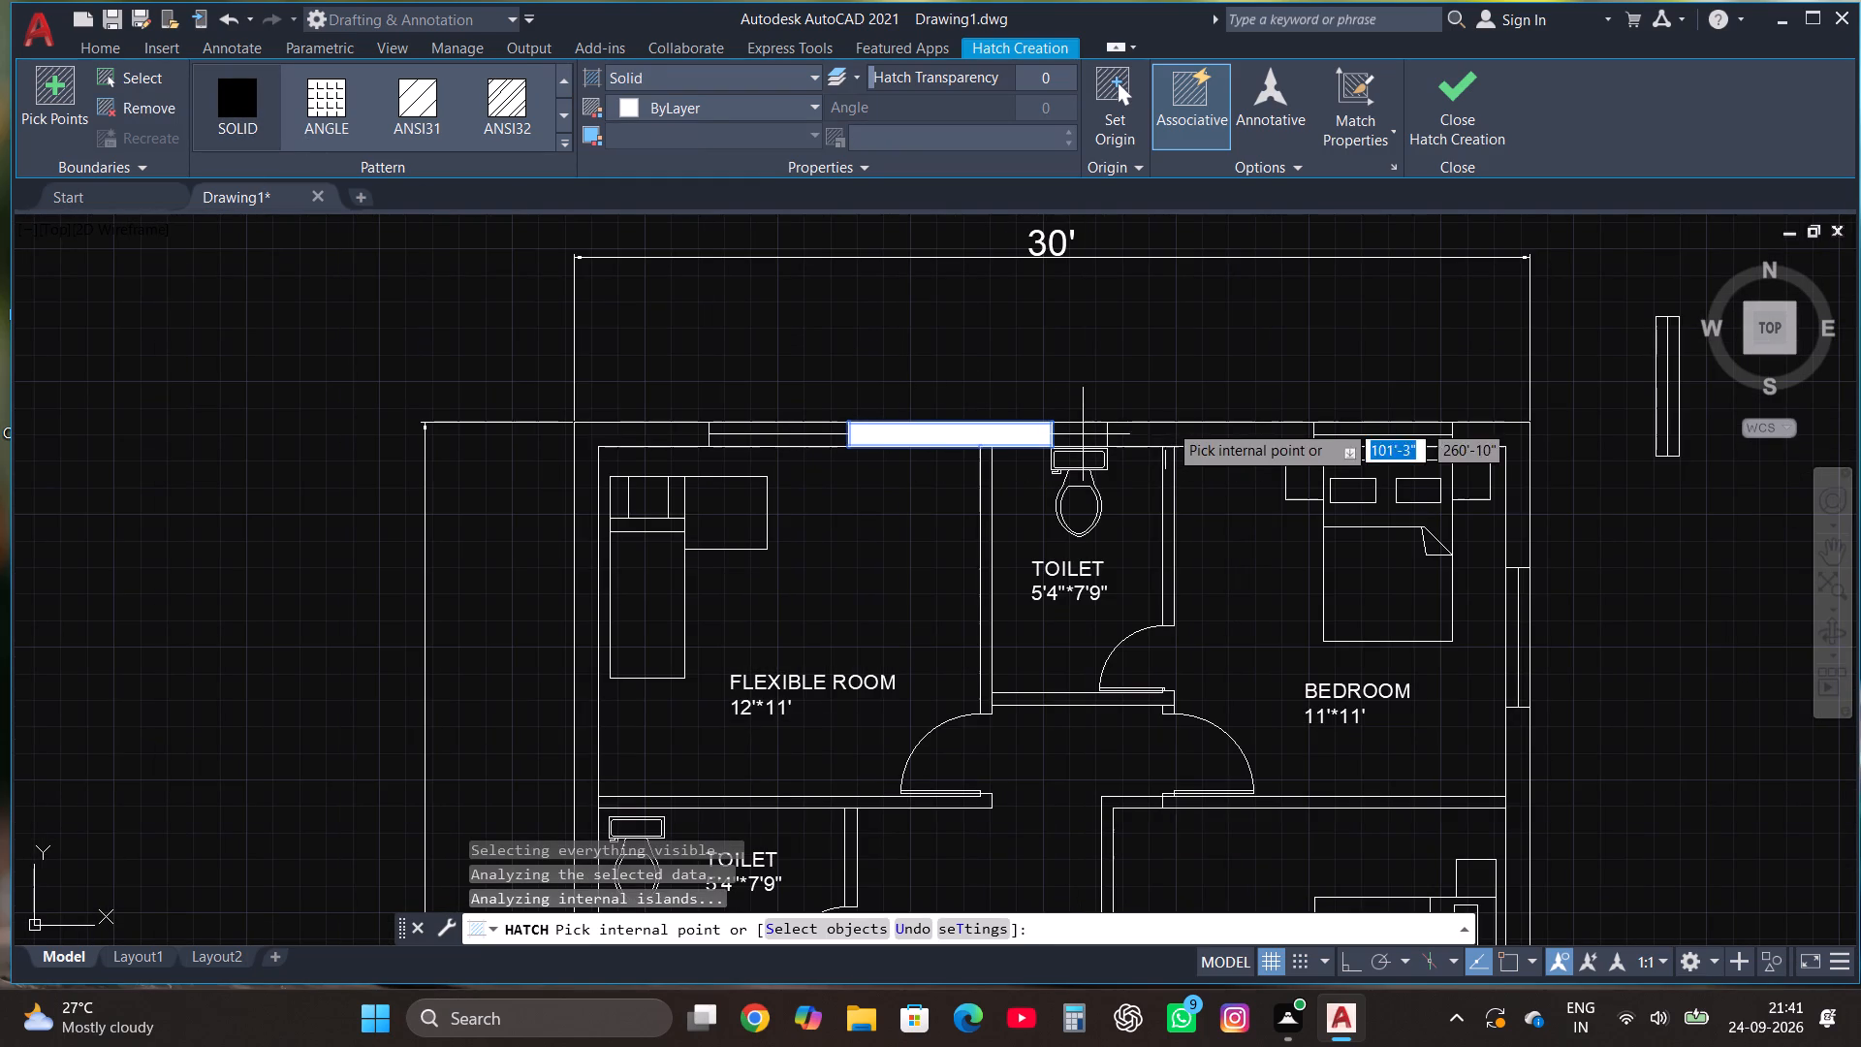
{"action": "left_click", "coordinate": [1184, 433]}
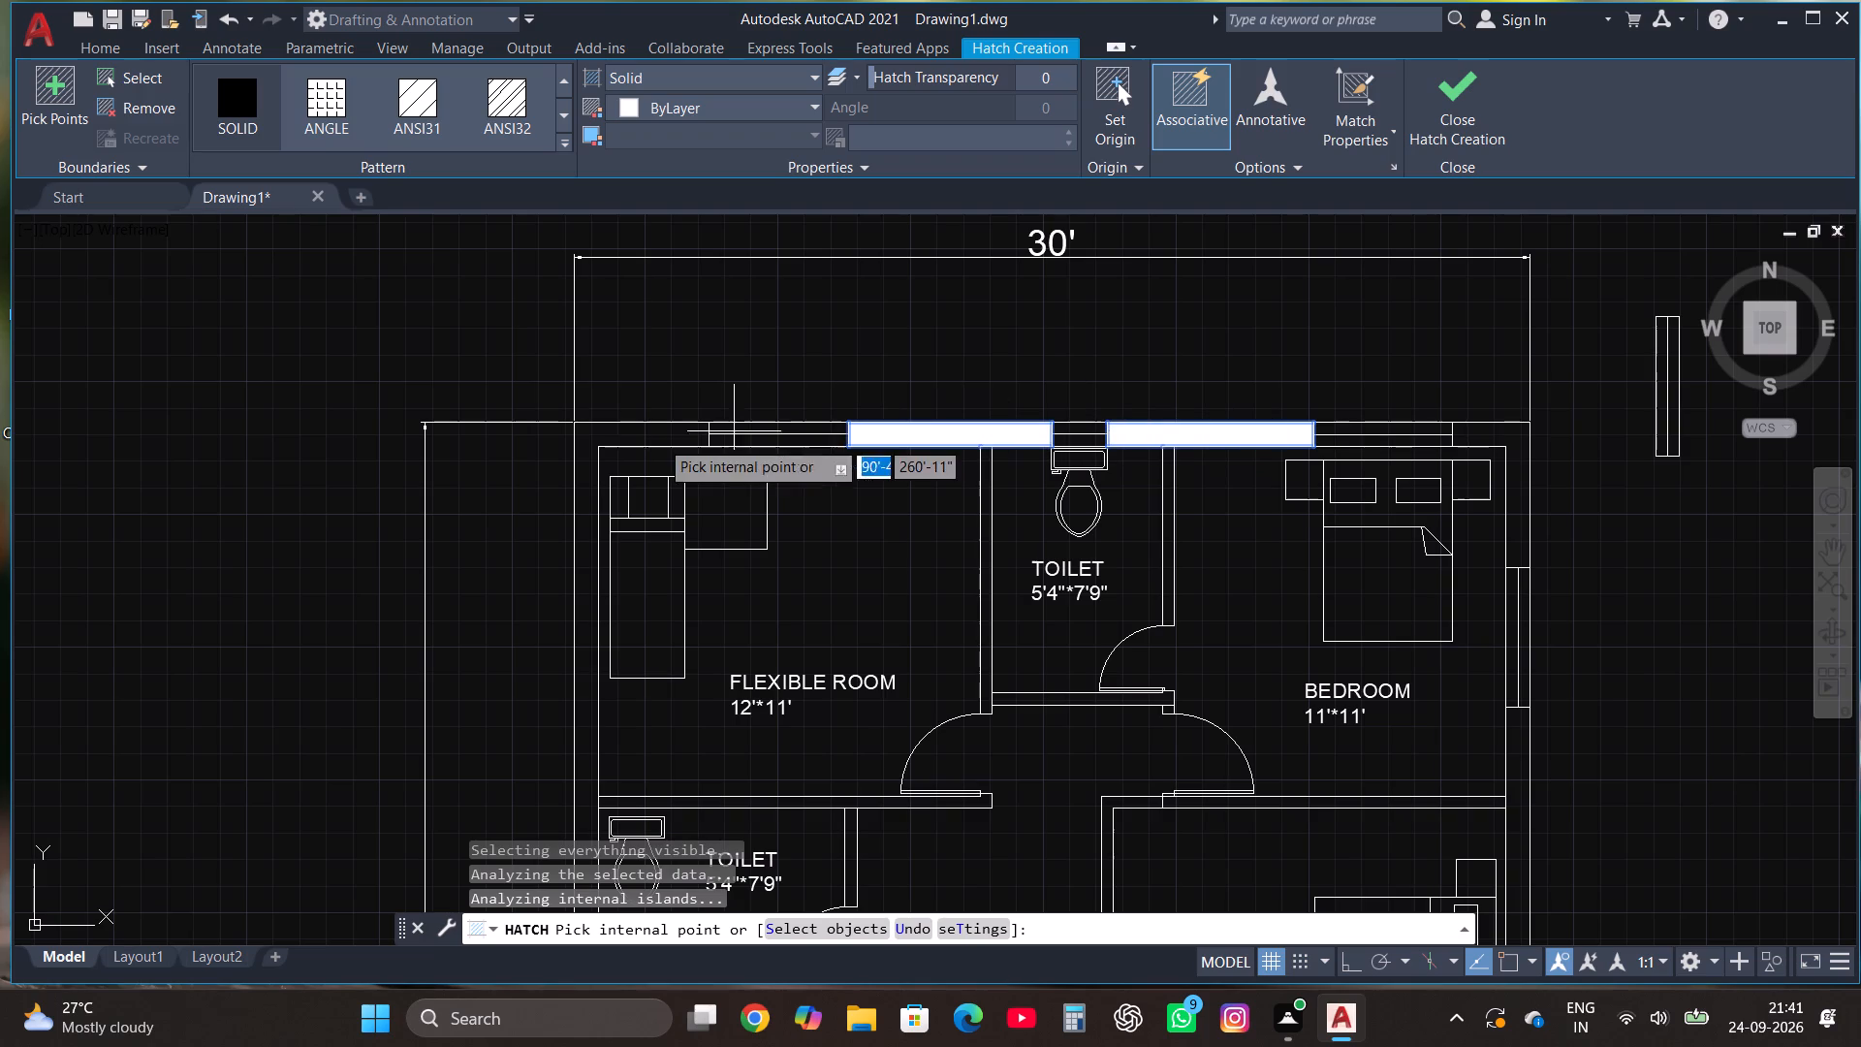
{"action": "left_click", "coordinate": [617, 435]}
{"action": "scroll", "coordinate": [949, 274], "scroll_direction": "down", "scroll_amount": 1}
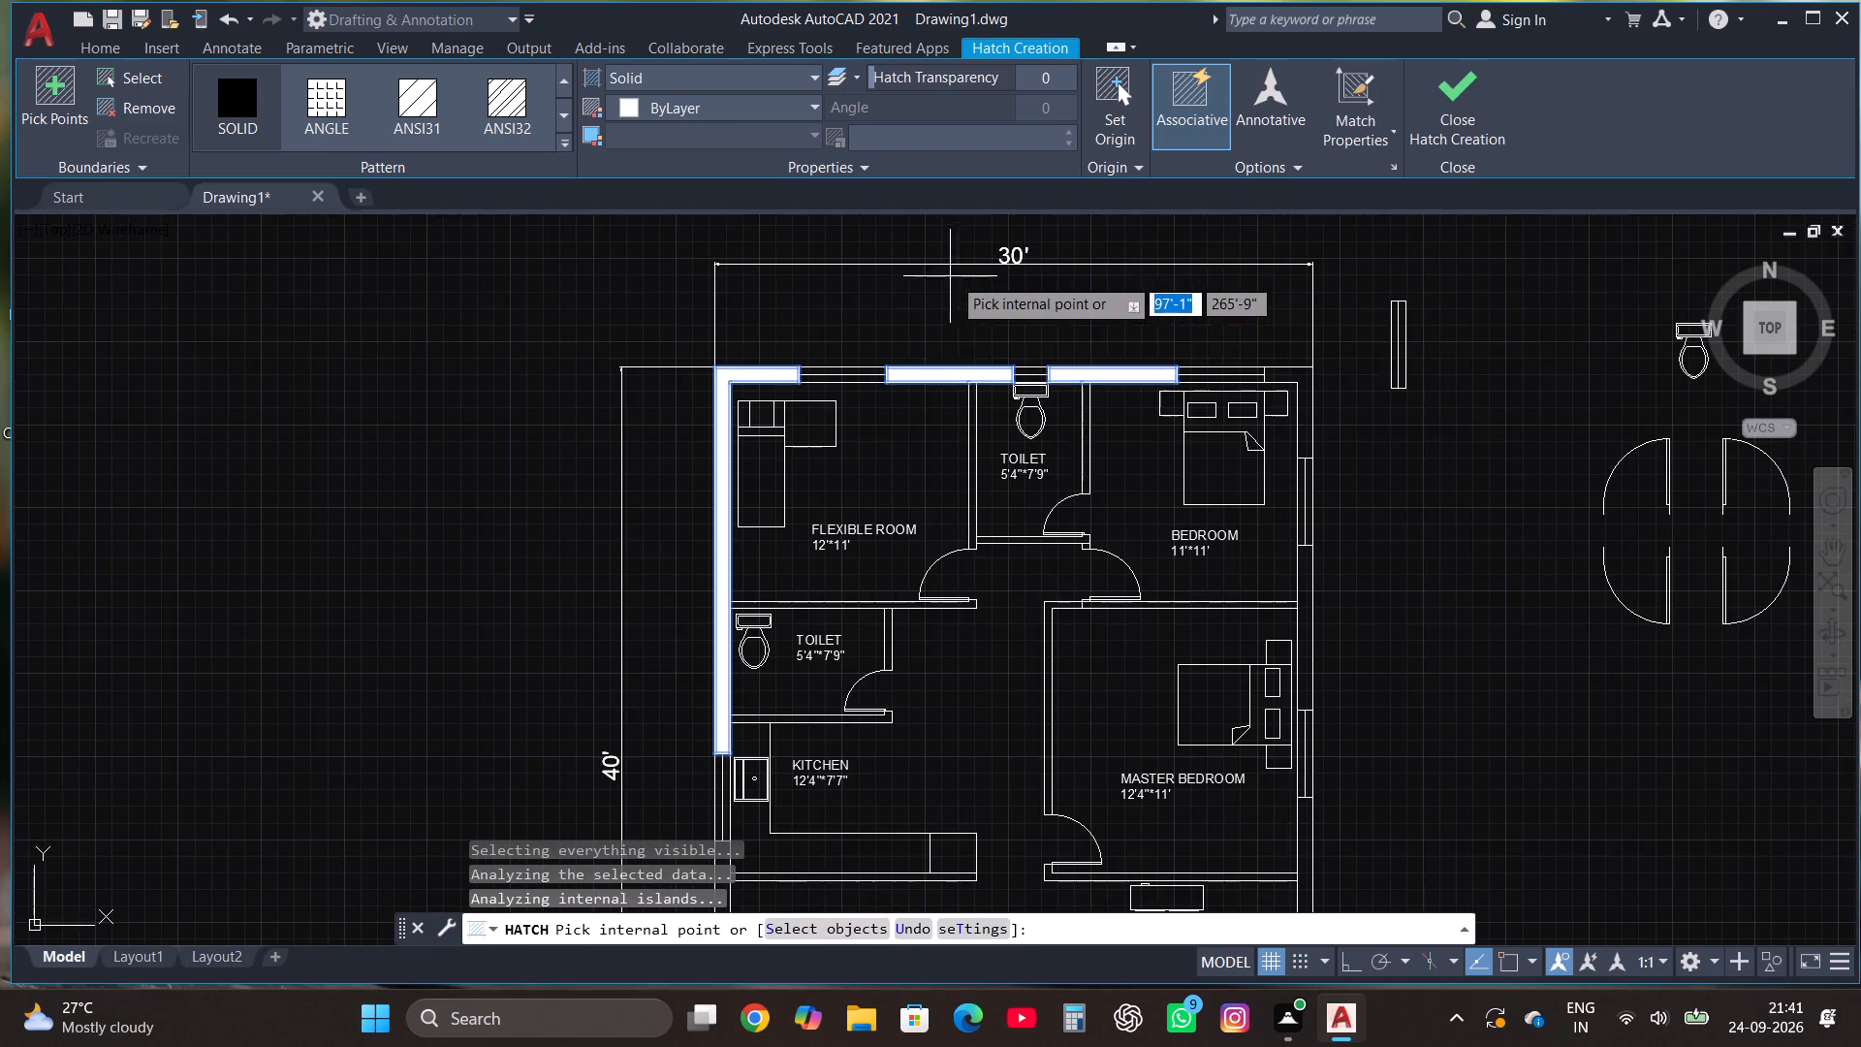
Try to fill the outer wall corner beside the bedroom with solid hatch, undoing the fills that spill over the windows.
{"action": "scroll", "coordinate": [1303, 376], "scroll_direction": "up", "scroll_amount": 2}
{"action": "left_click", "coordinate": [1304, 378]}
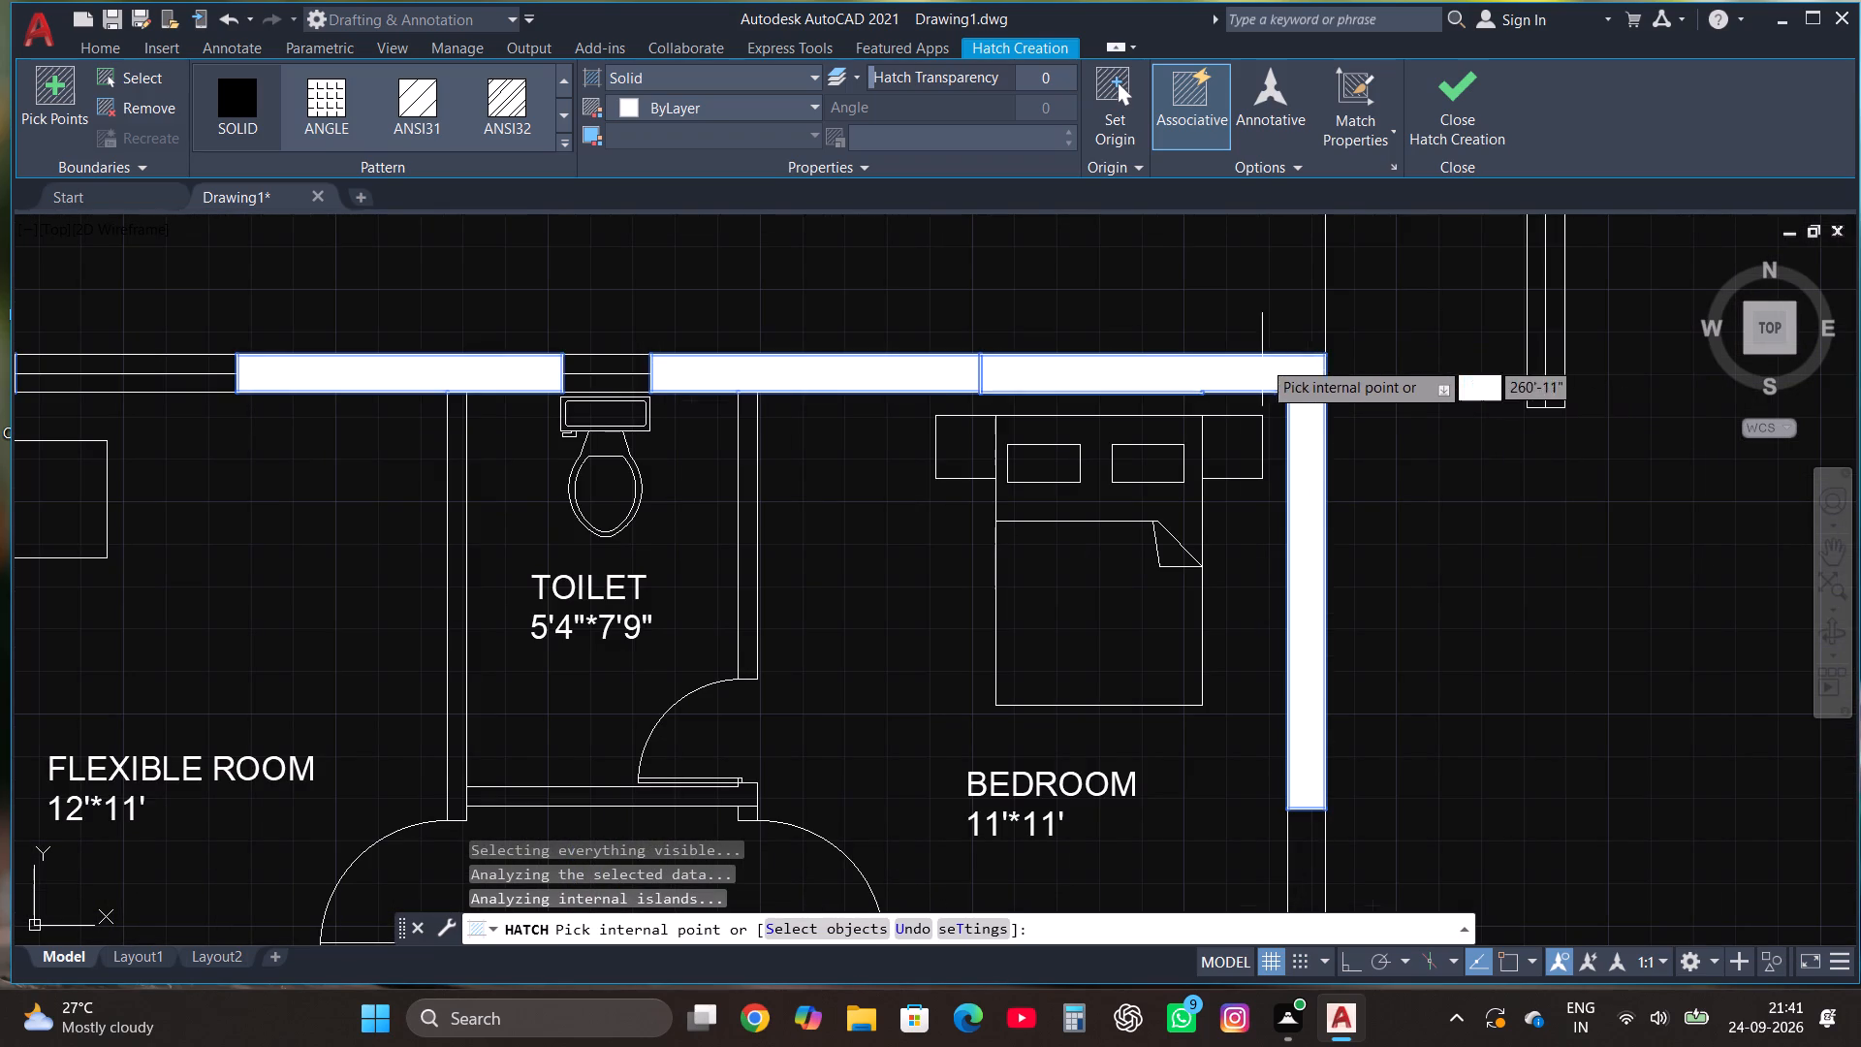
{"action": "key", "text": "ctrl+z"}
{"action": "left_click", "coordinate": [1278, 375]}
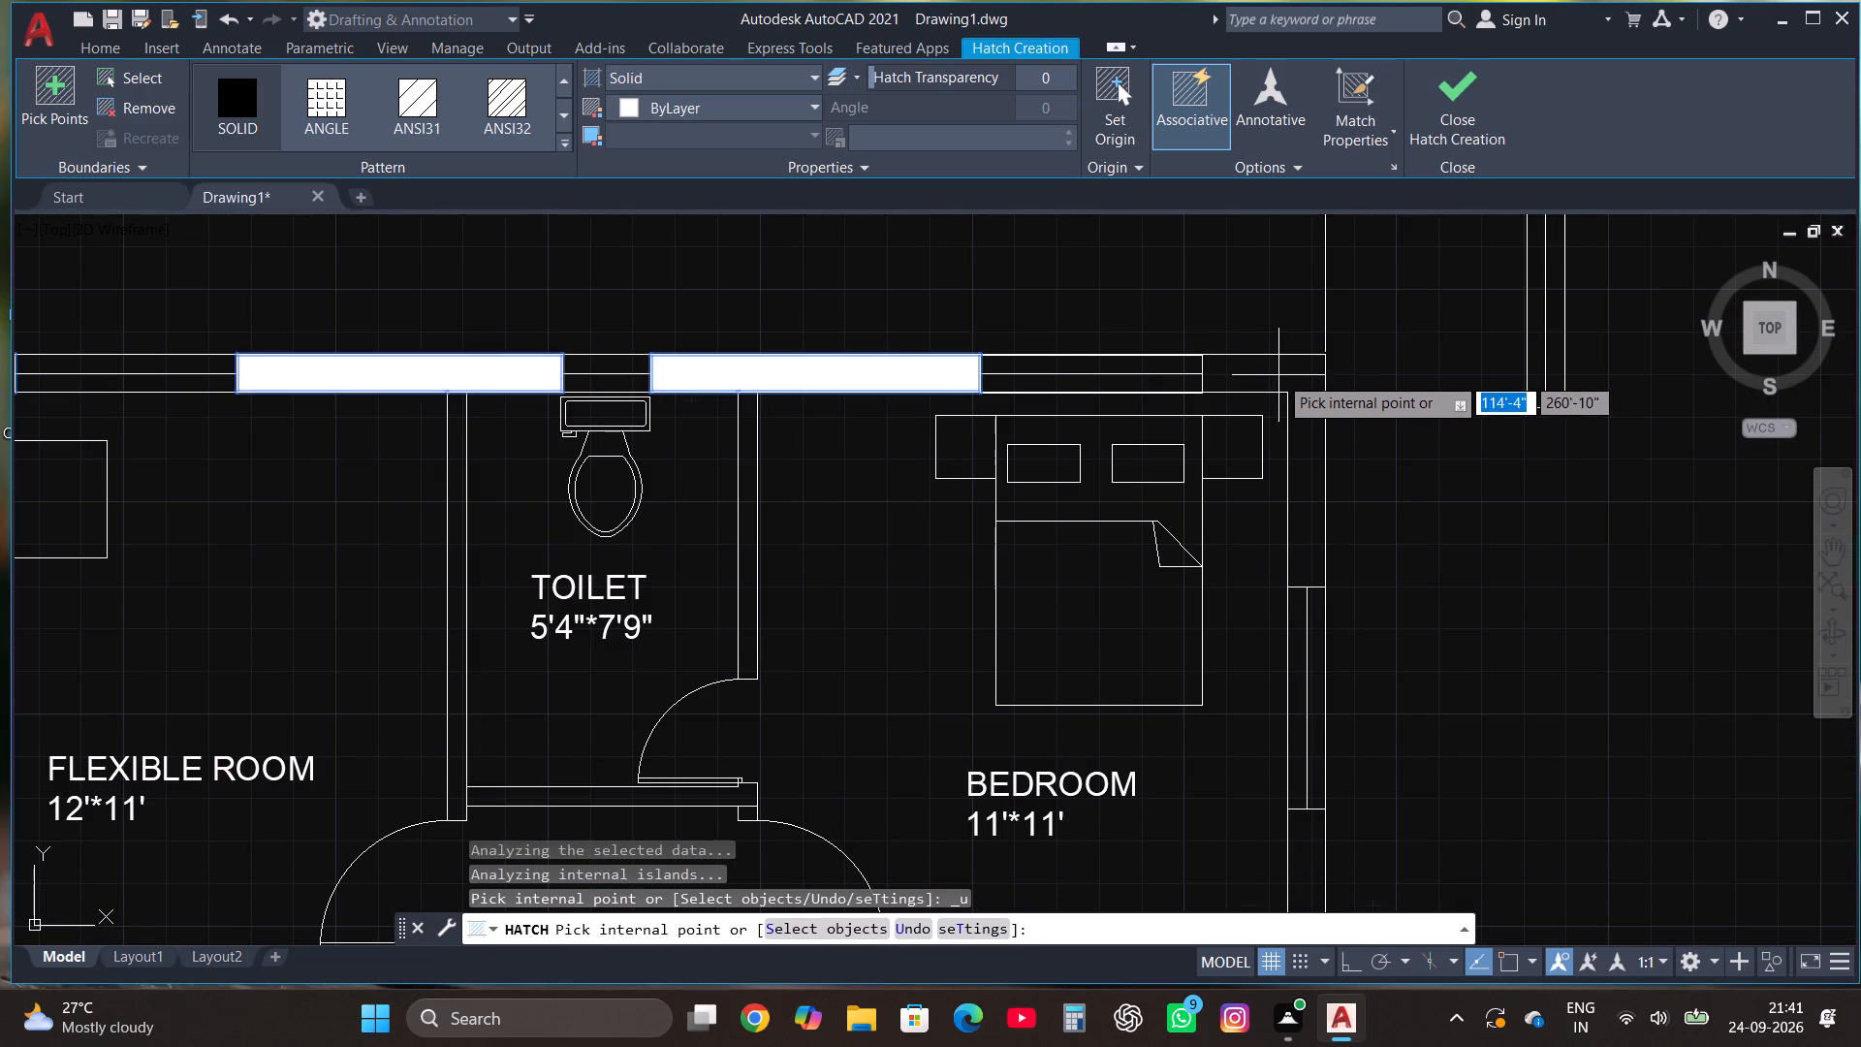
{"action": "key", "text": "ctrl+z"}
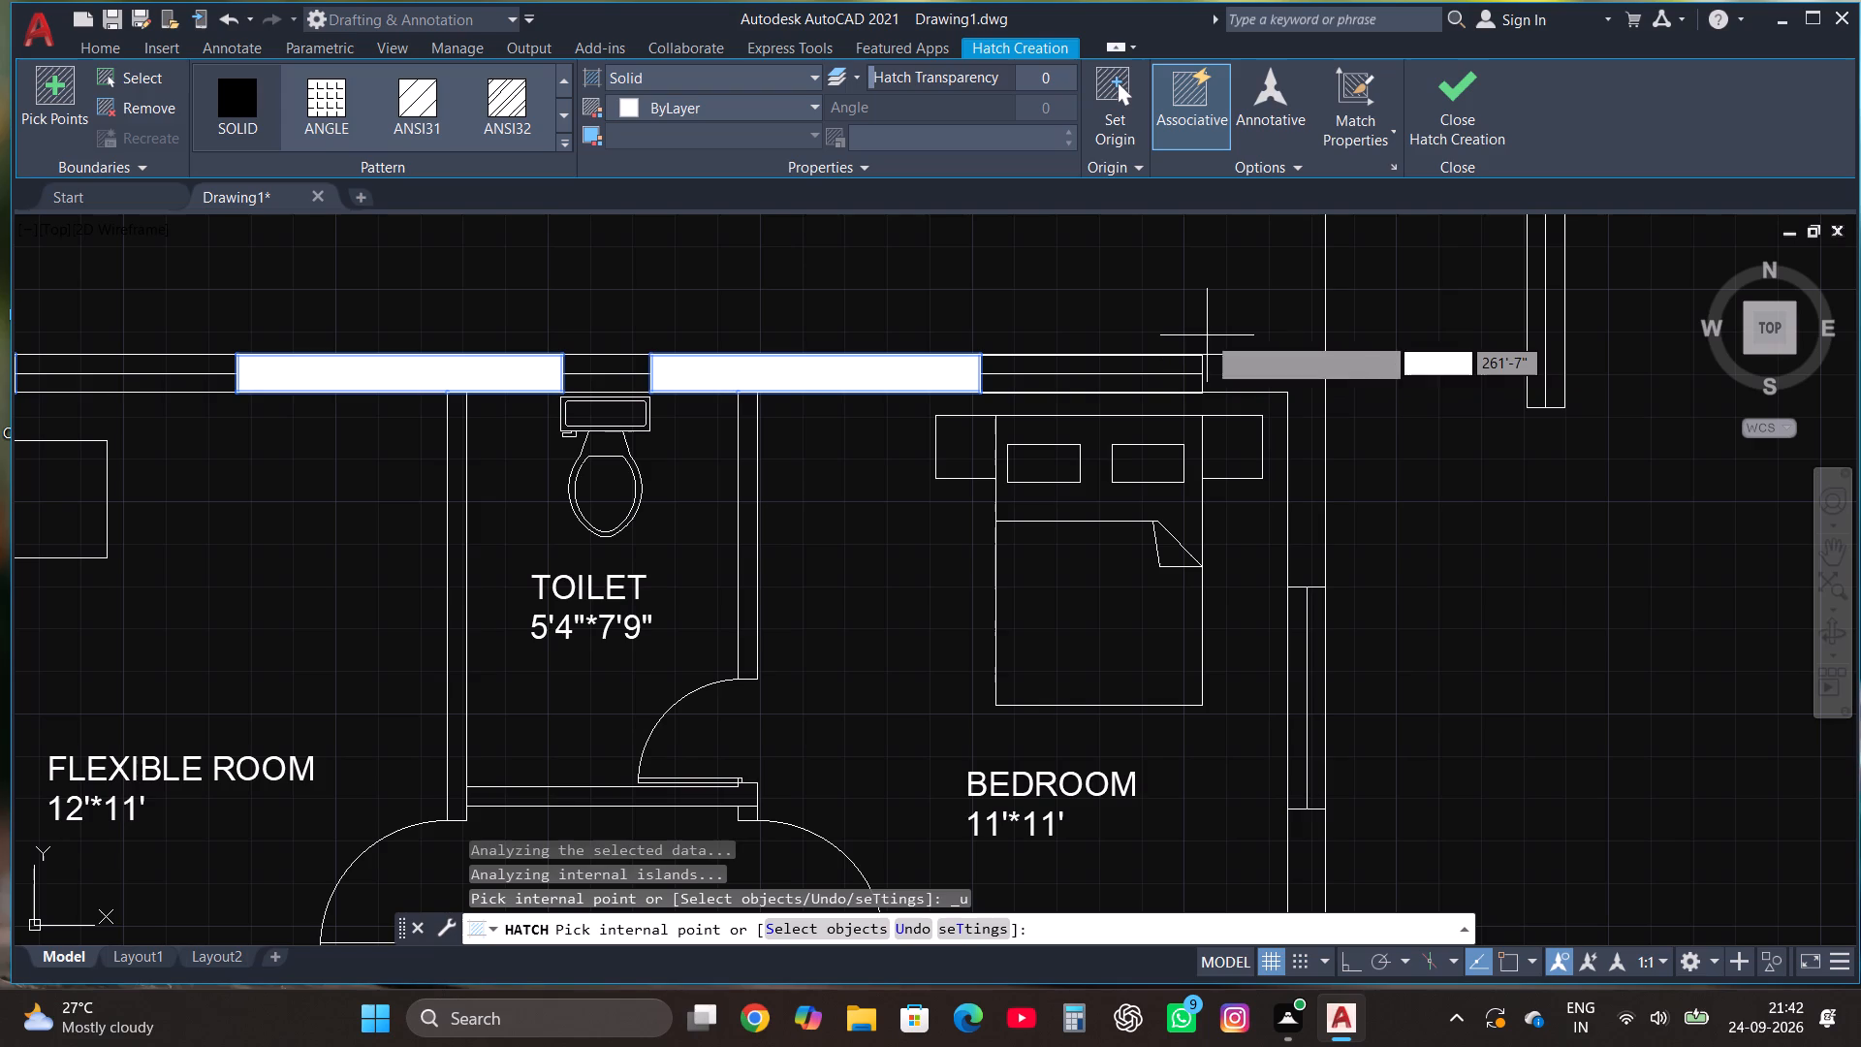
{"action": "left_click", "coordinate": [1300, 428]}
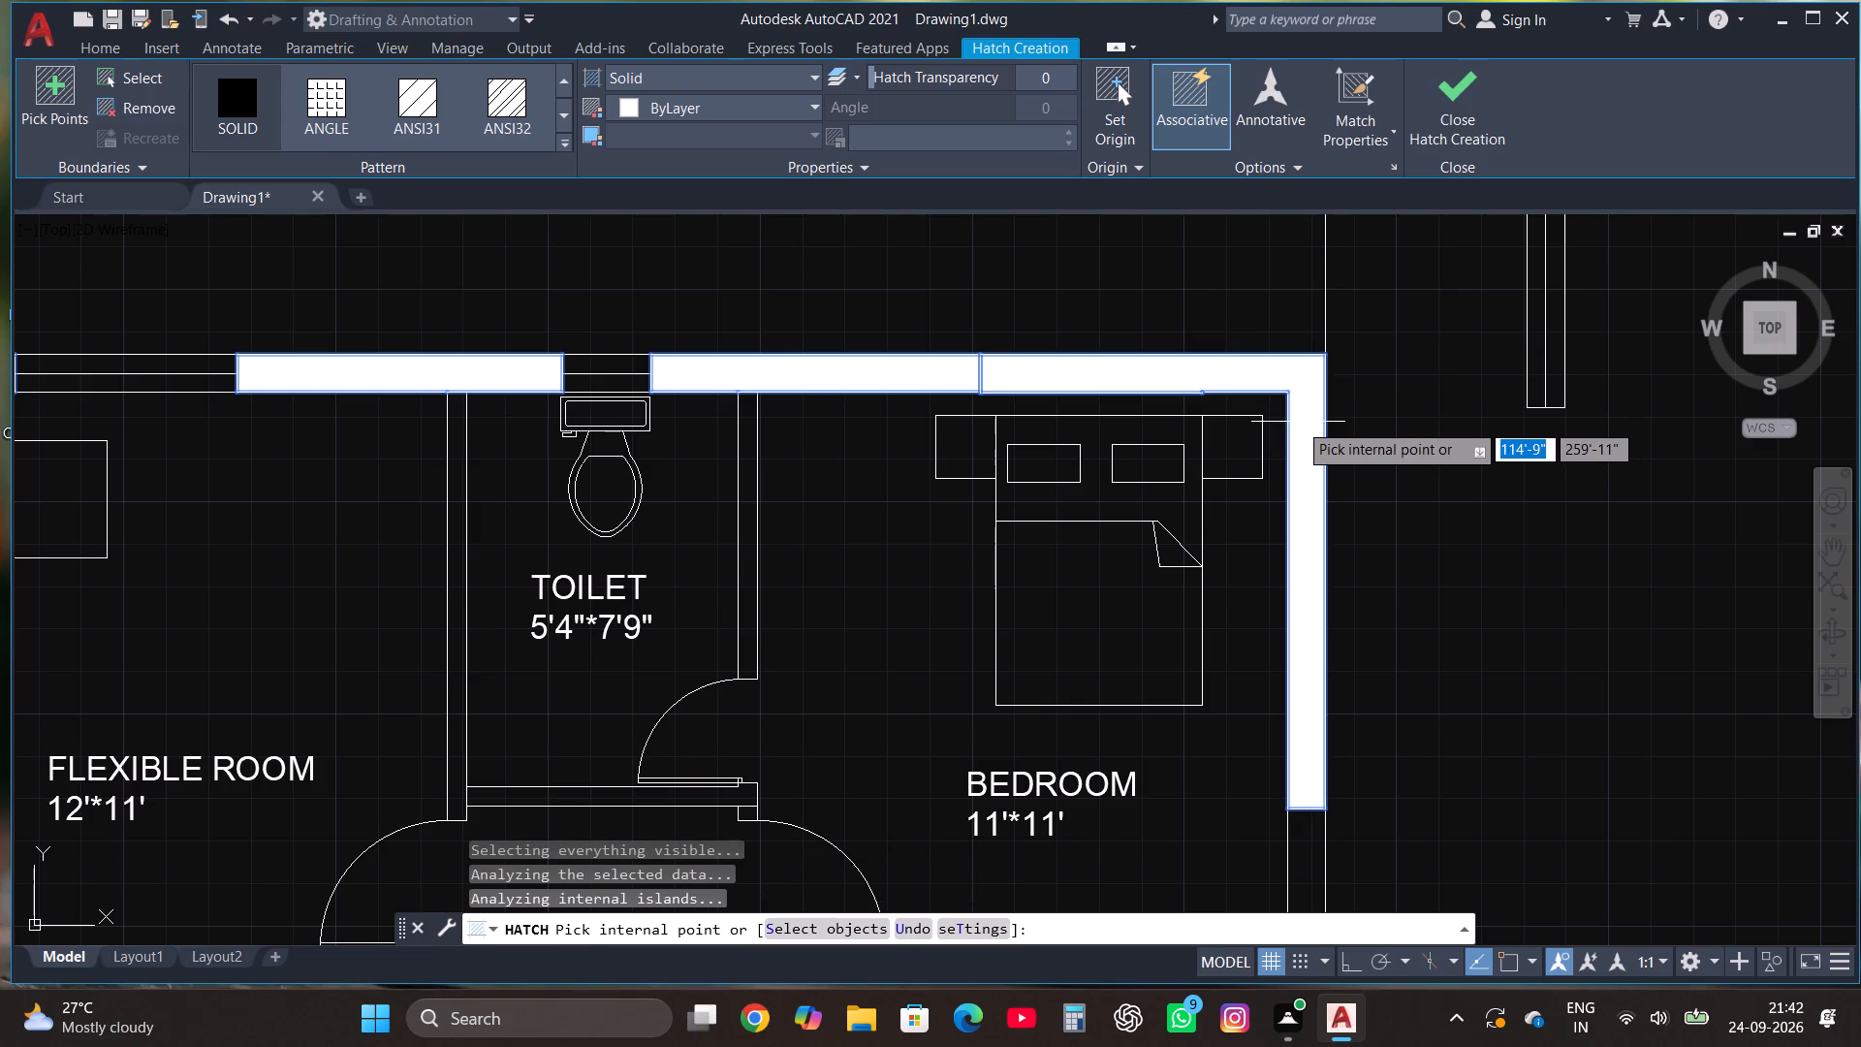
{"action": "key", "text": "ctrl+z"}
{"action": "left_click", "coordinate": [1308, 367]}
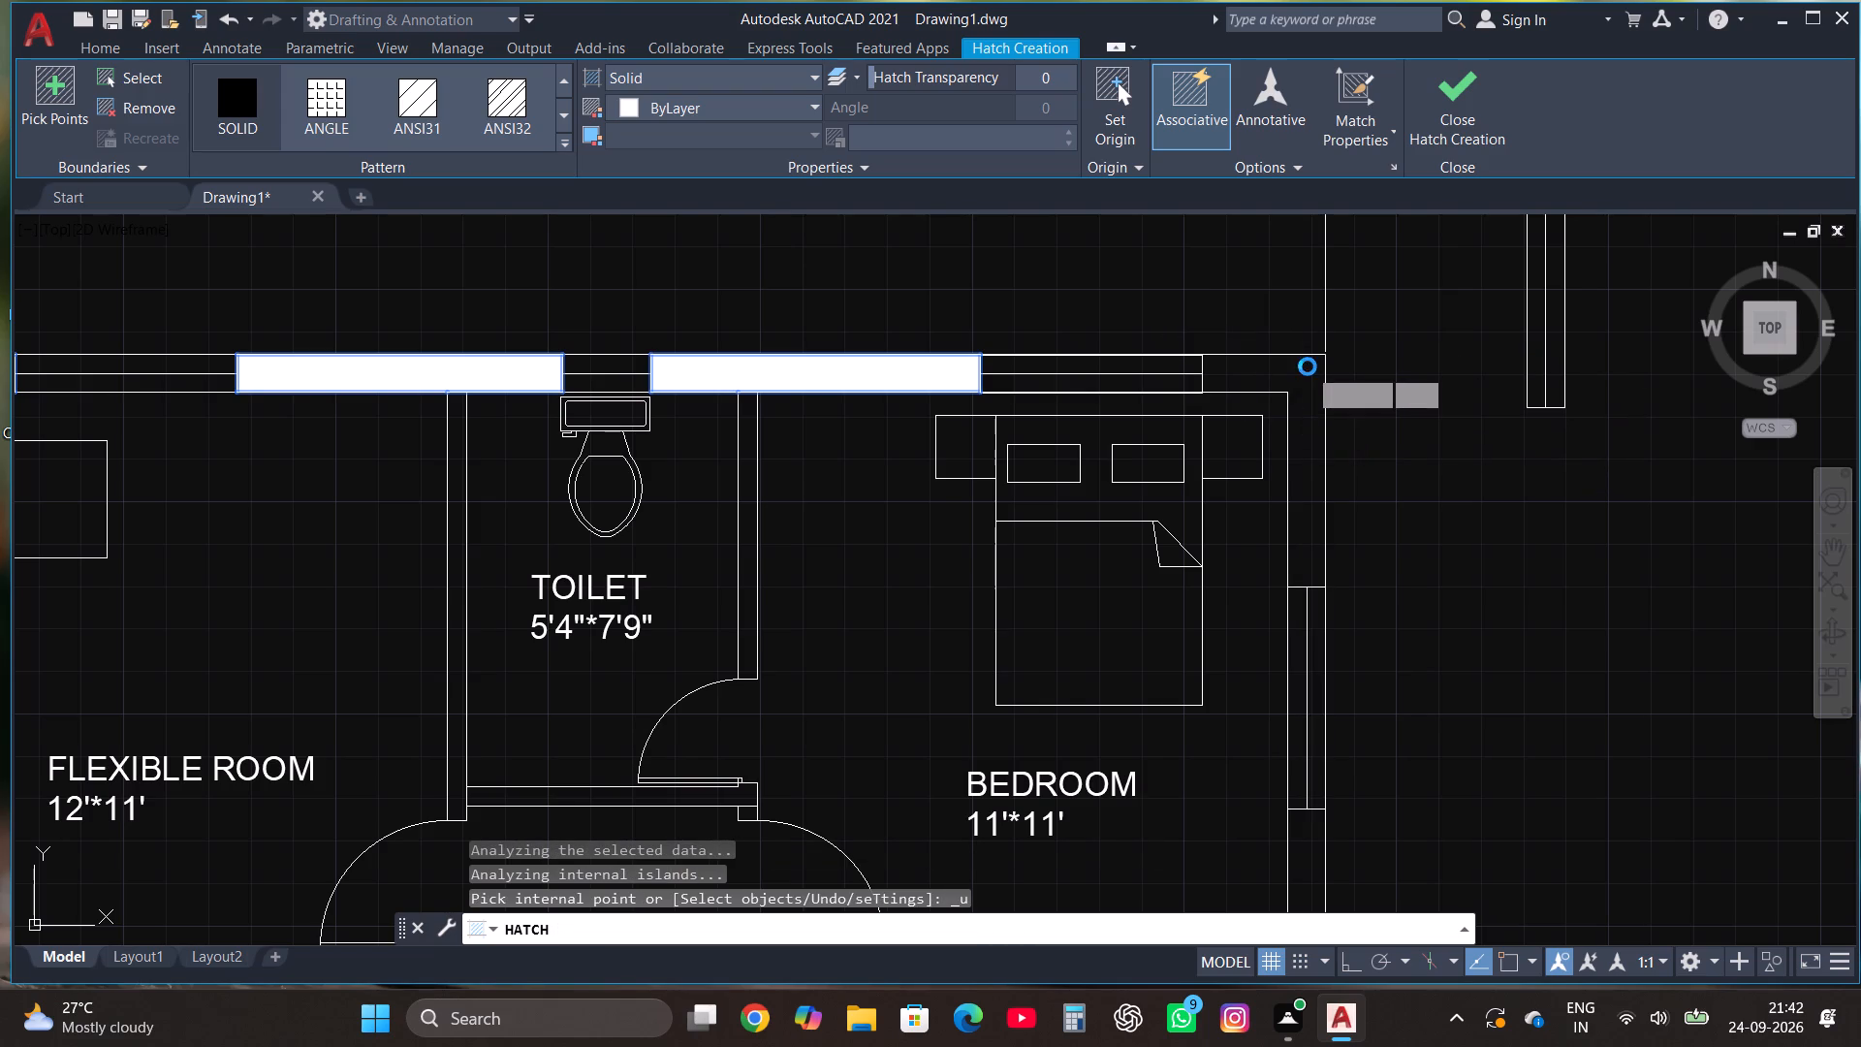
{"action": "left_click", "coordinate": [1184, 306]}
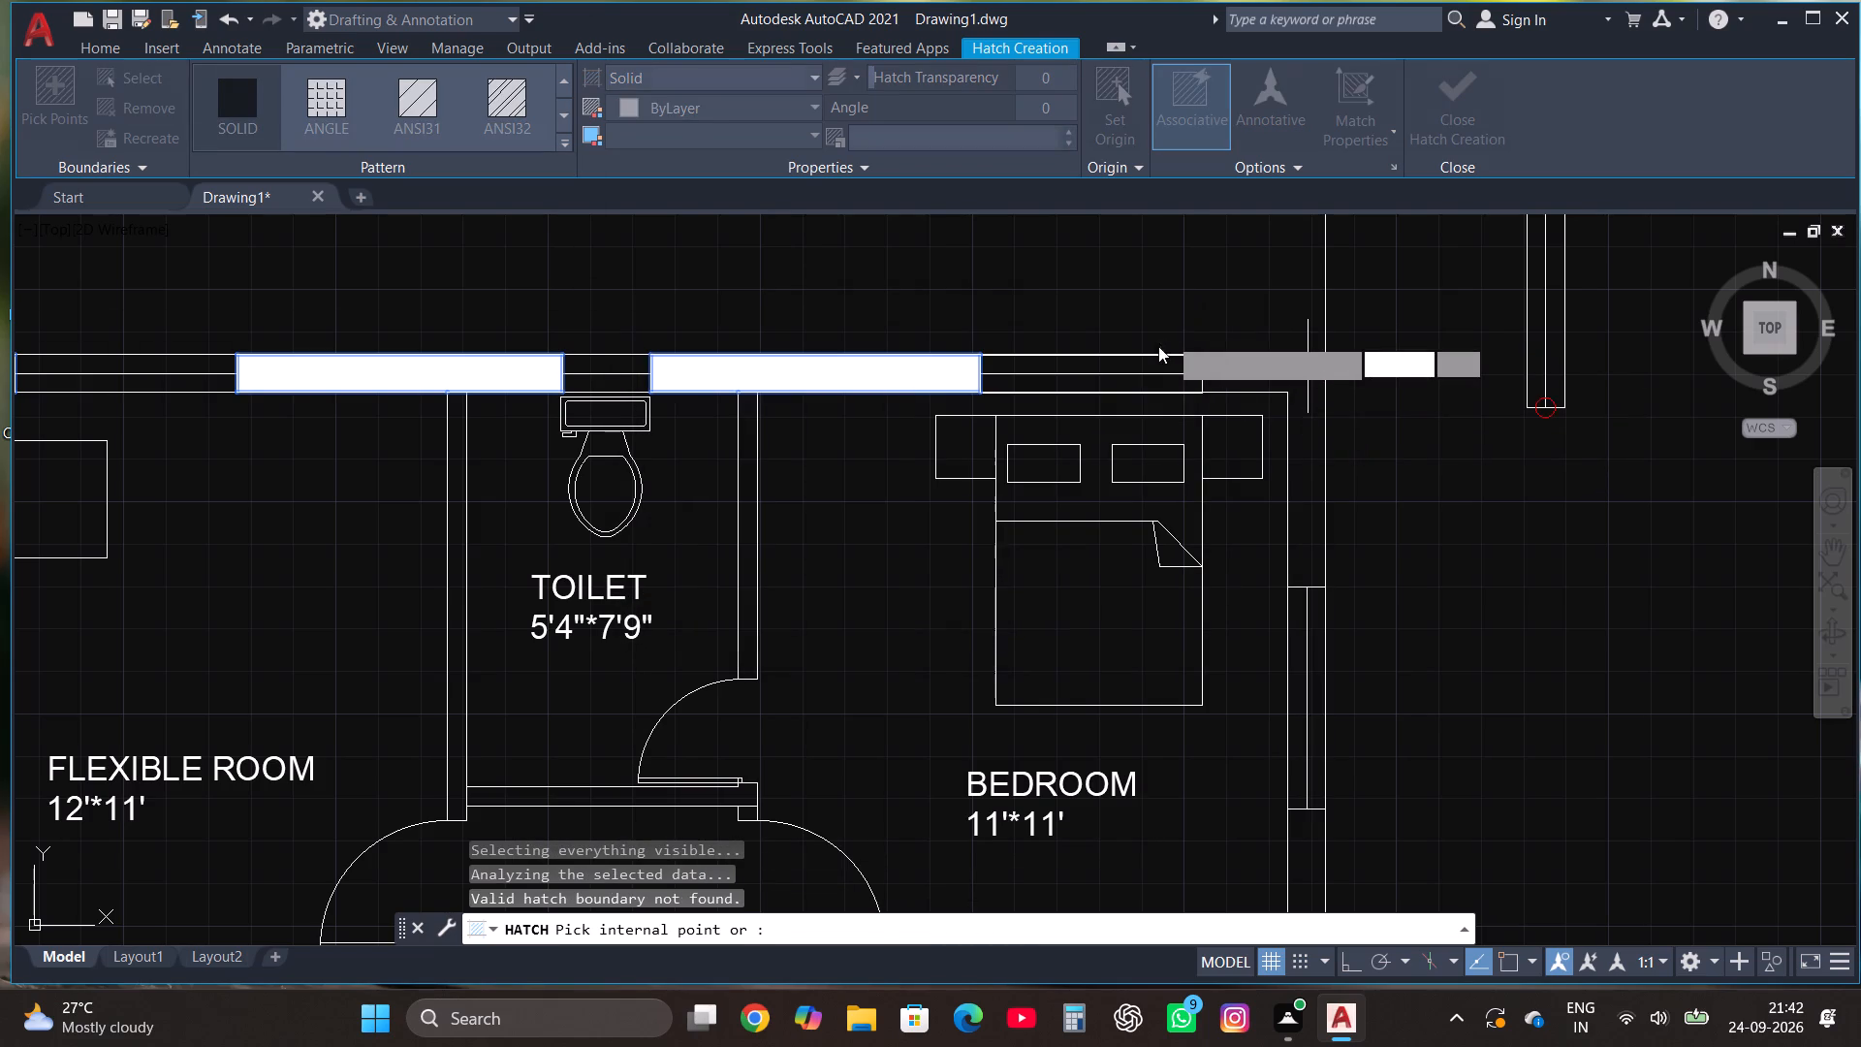
Fill the right outer wall between the two bedroom windows and the partition between BEDROOM and MASTER BEDROOM with solid hatch.
{"action": "scroll", "coordinate": [902, 394], "scroll_direction": "down", "scroll_amount": 1}
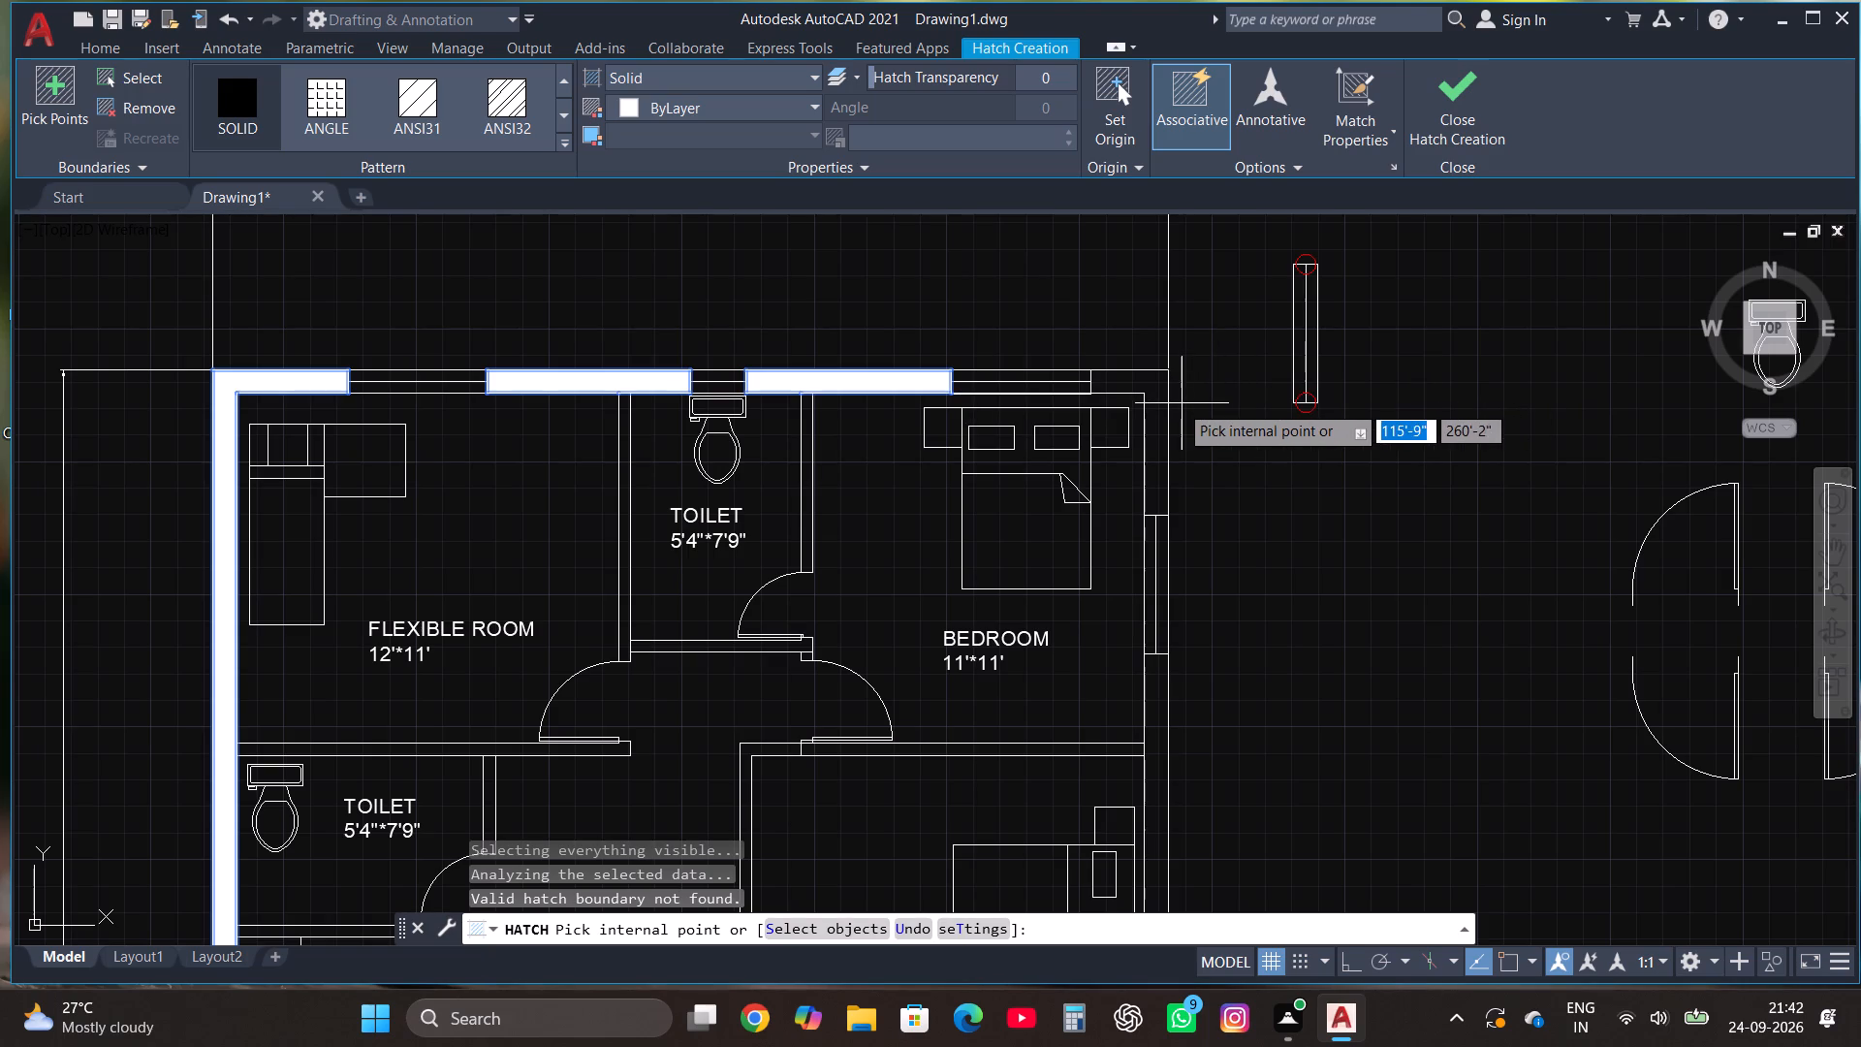
{"action": "scroll", "coordinate": [1159, 397], "scroll_direction": "down", "scroll_amount": 1}
{"action": "scroll", "coordinate": [1154, 612], "scroll_direction": "up", "scroll_amount": 1}
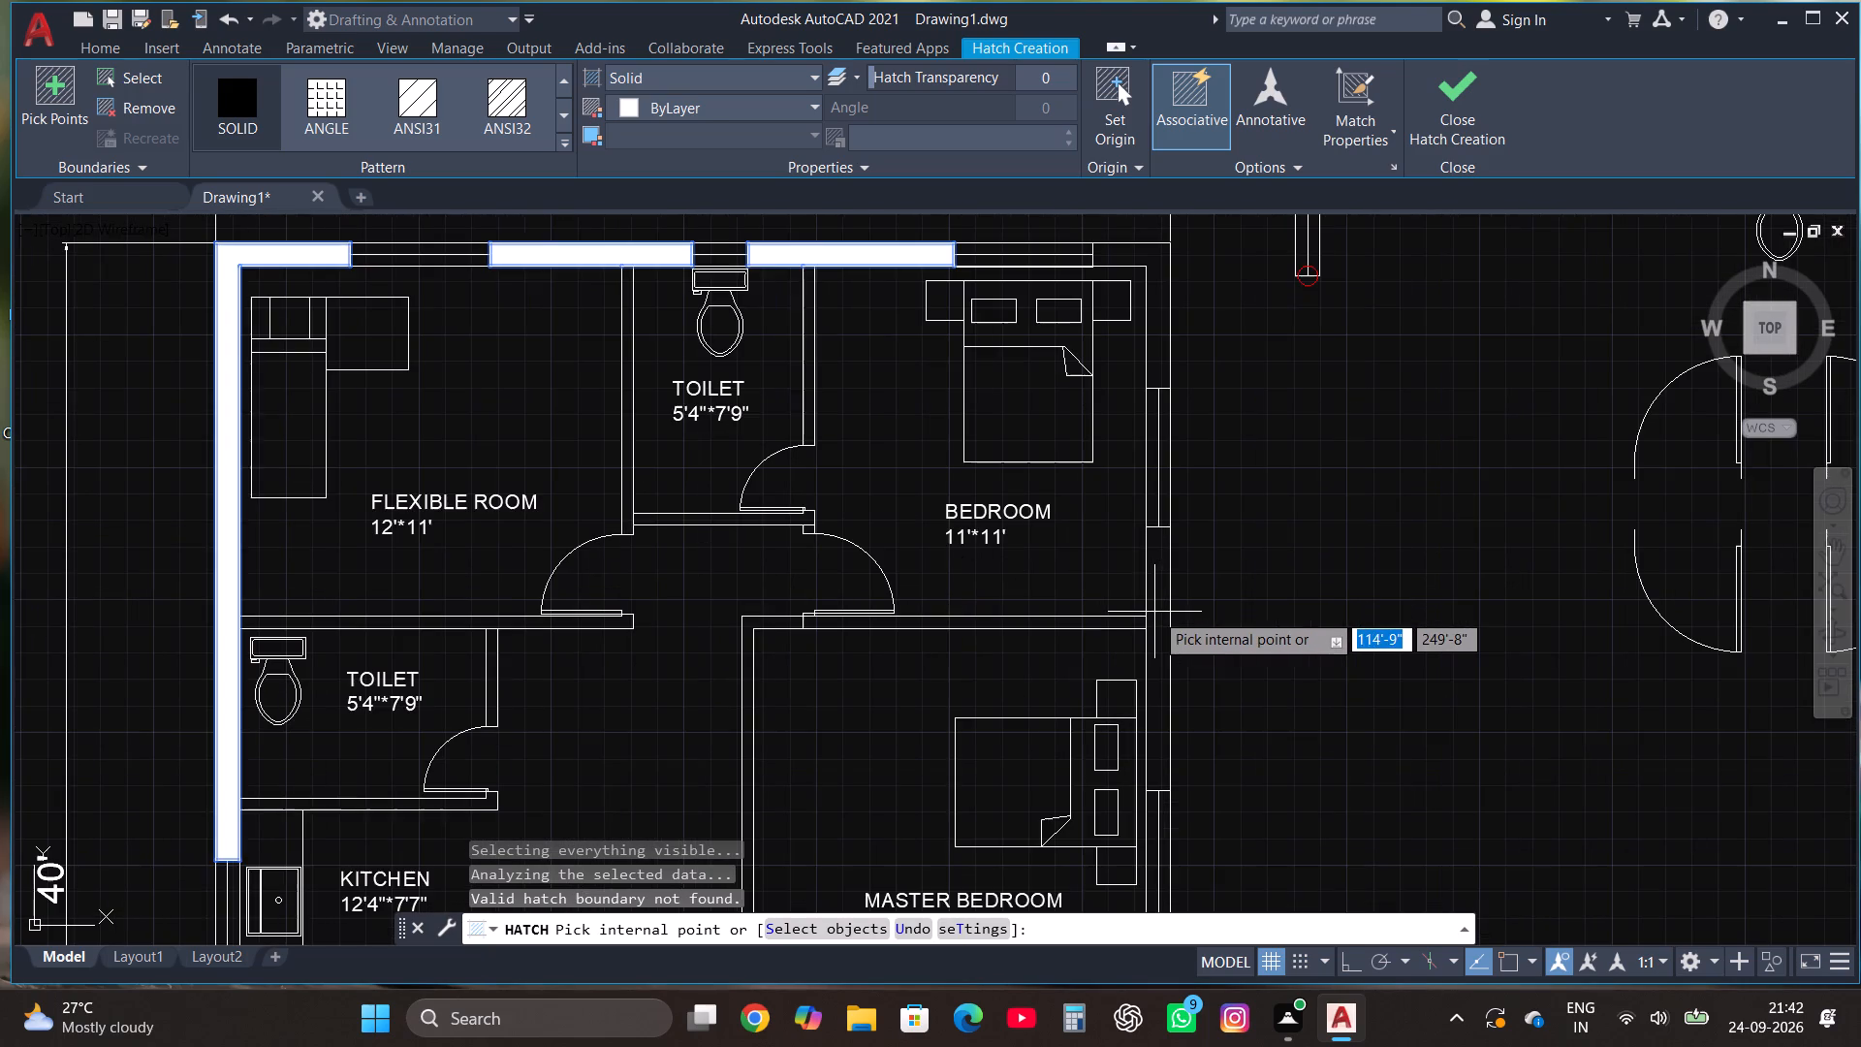
{"action": "left_click", "coordinate": [1154, 612]}
{"action": "scroll", "coordinate": [1062, 622], "scroll_direction": "up", "scroll_amount": 1}
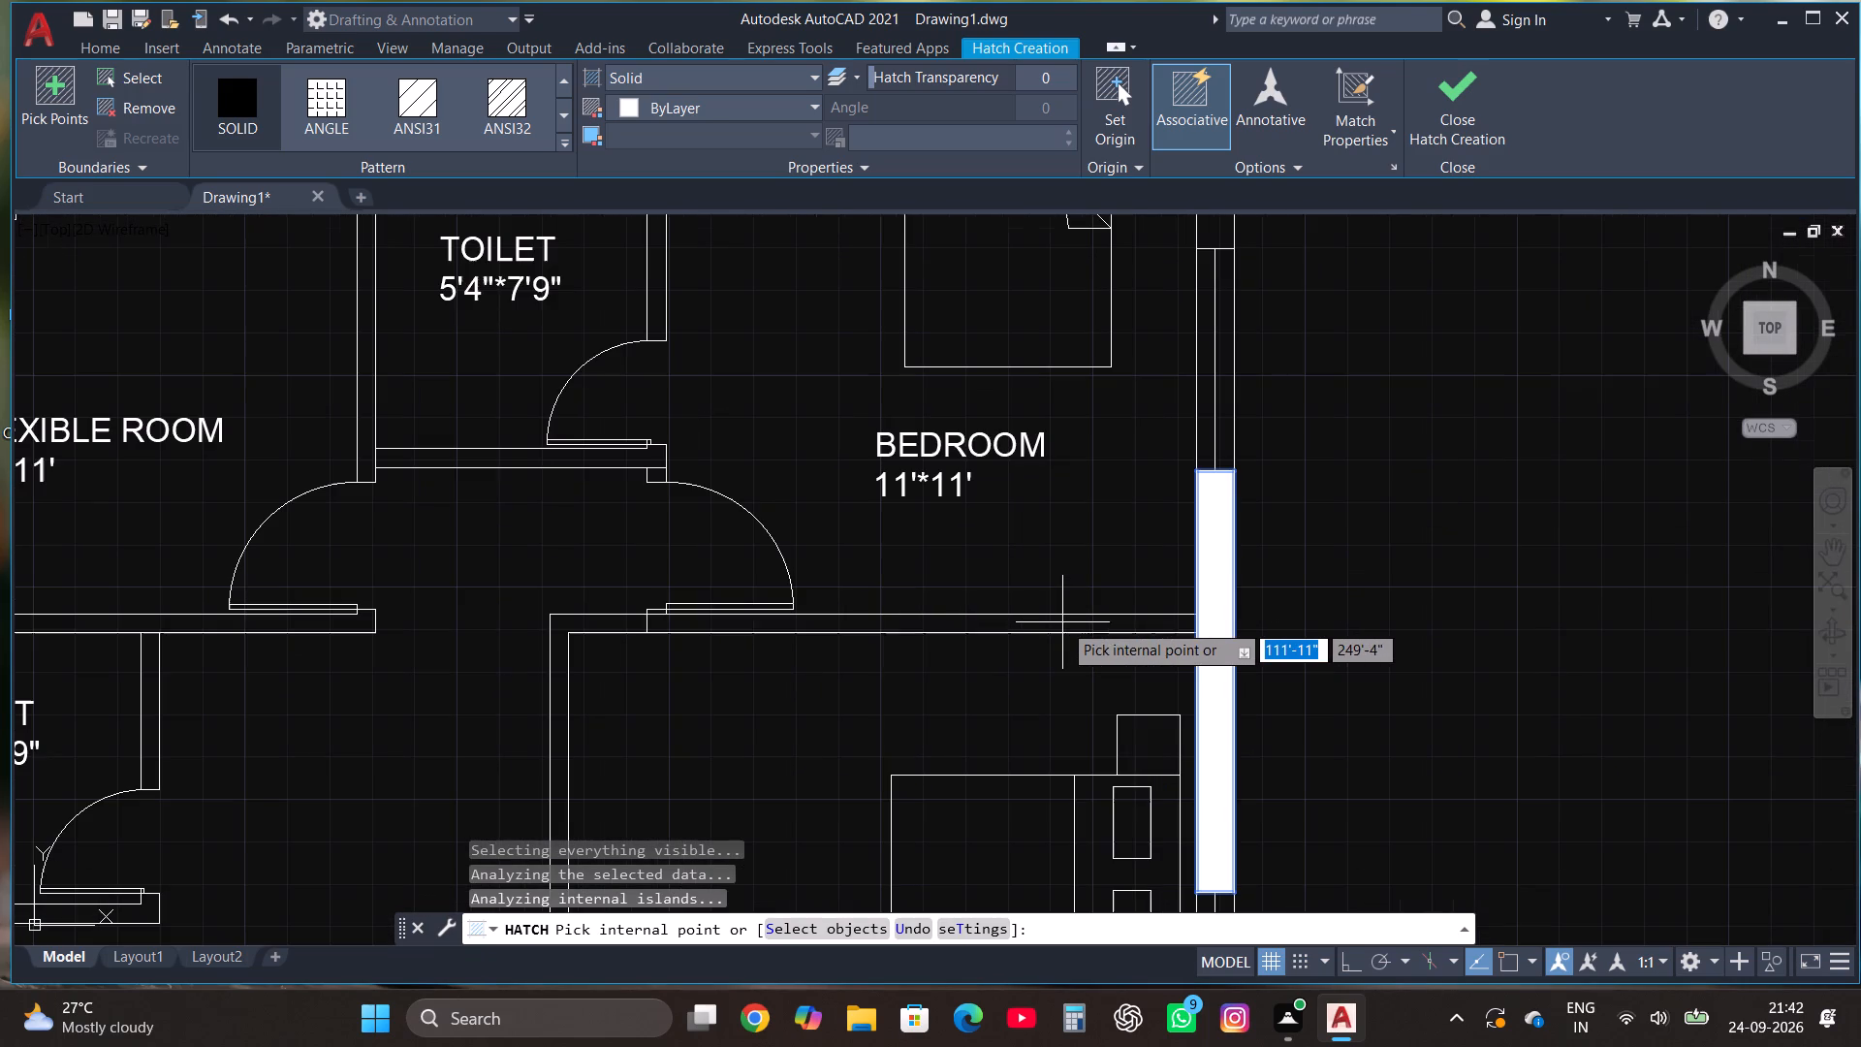
{"action": "left_click", "coordinate": [1060, 623]}
{"action": "scroll", "coordinate": [1059, 623], "scroll_direction": "down", "scroll_amount": 3}
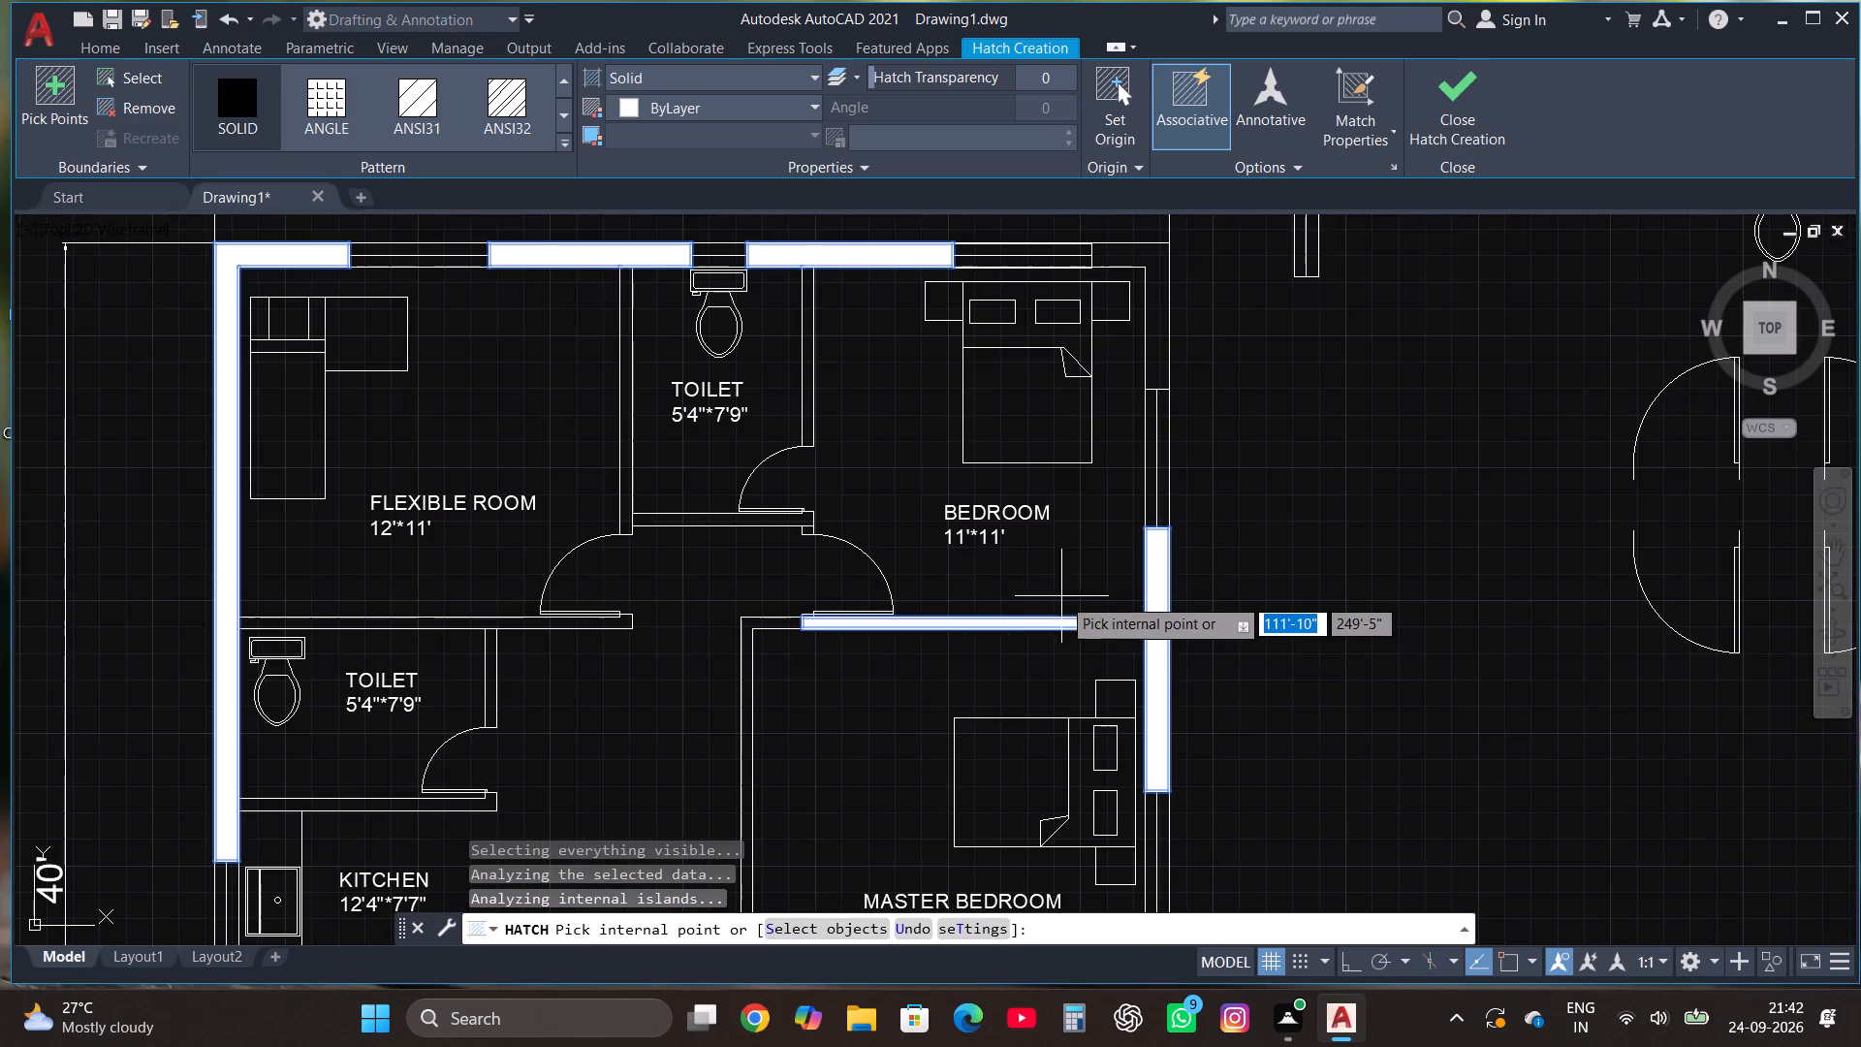
Fill the upper toilet's side and lower walls, the stub by its door and the wall below FLEXIBLE ROOM with solid hatch.
{"action": "scroll", "coordinate": [793, 391], "scroll_direction": "up", "scroll_amount": 1}
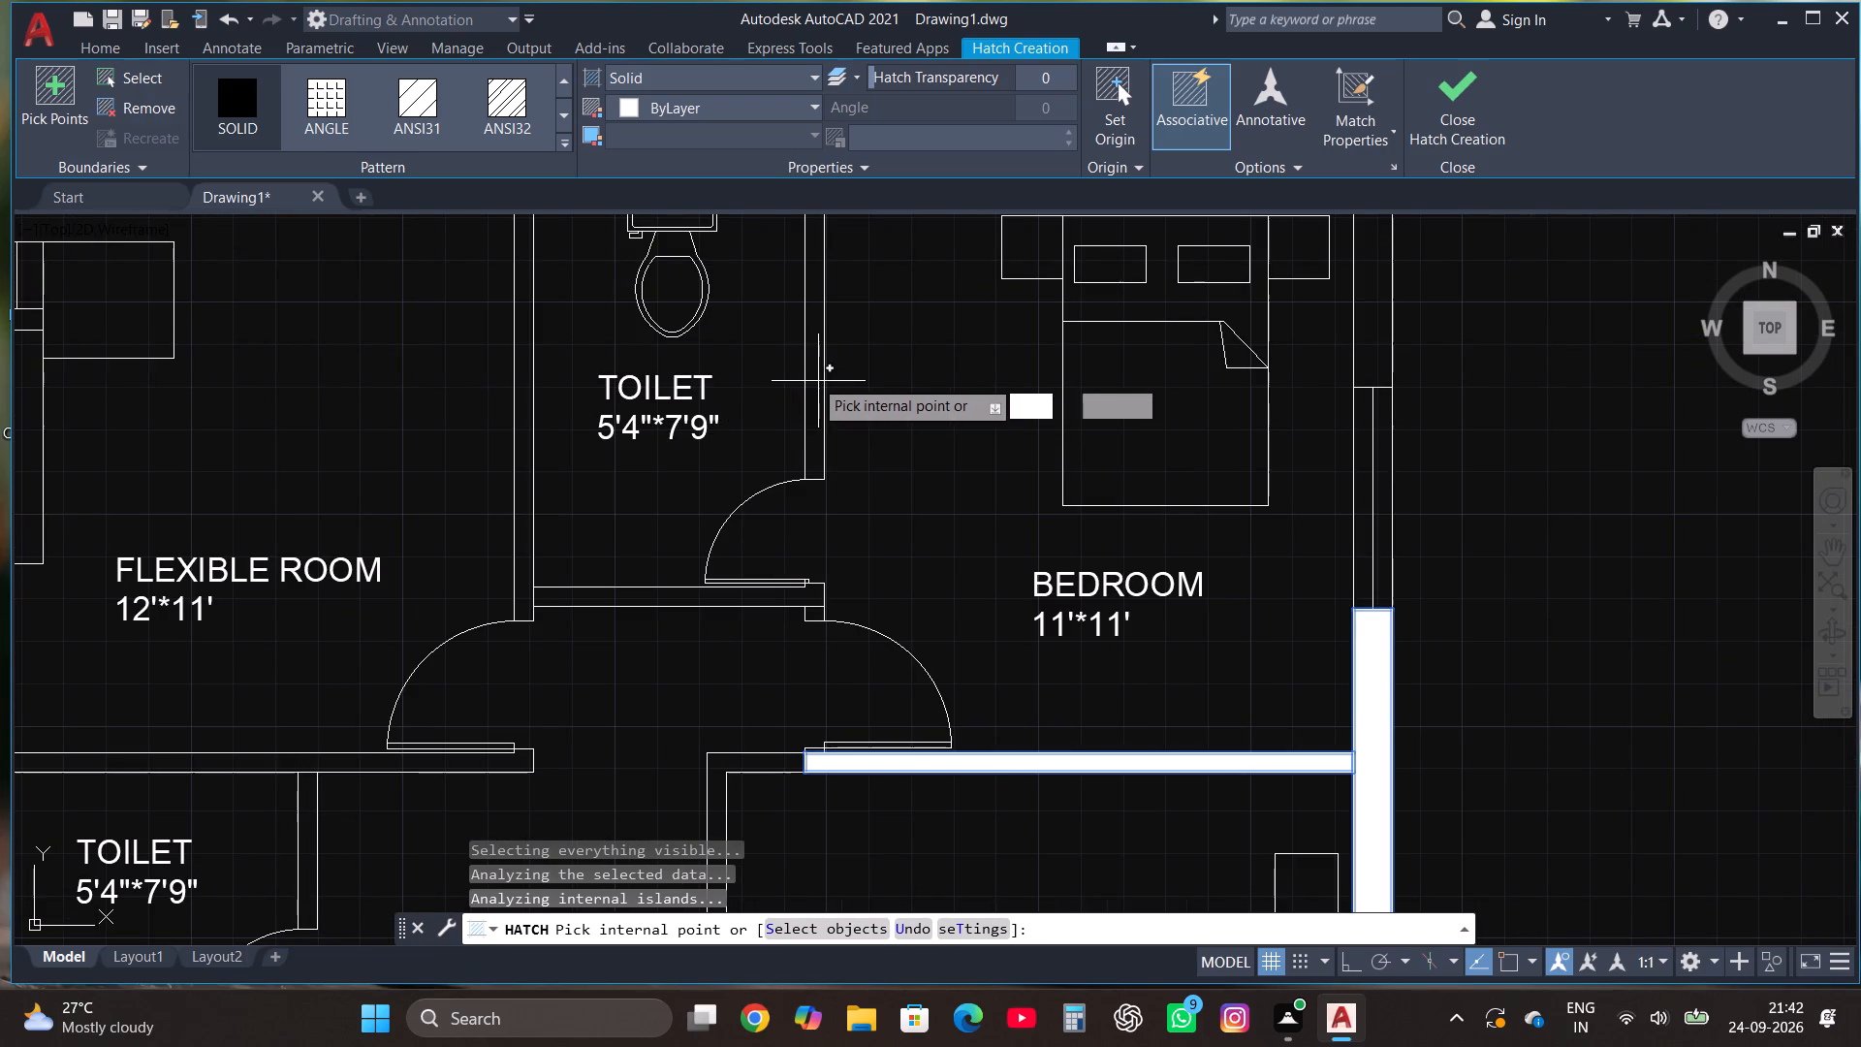
{"action": "left_click", "coordinate": [802, 365]}
{"action": "key", "text": "ctrl+z"}
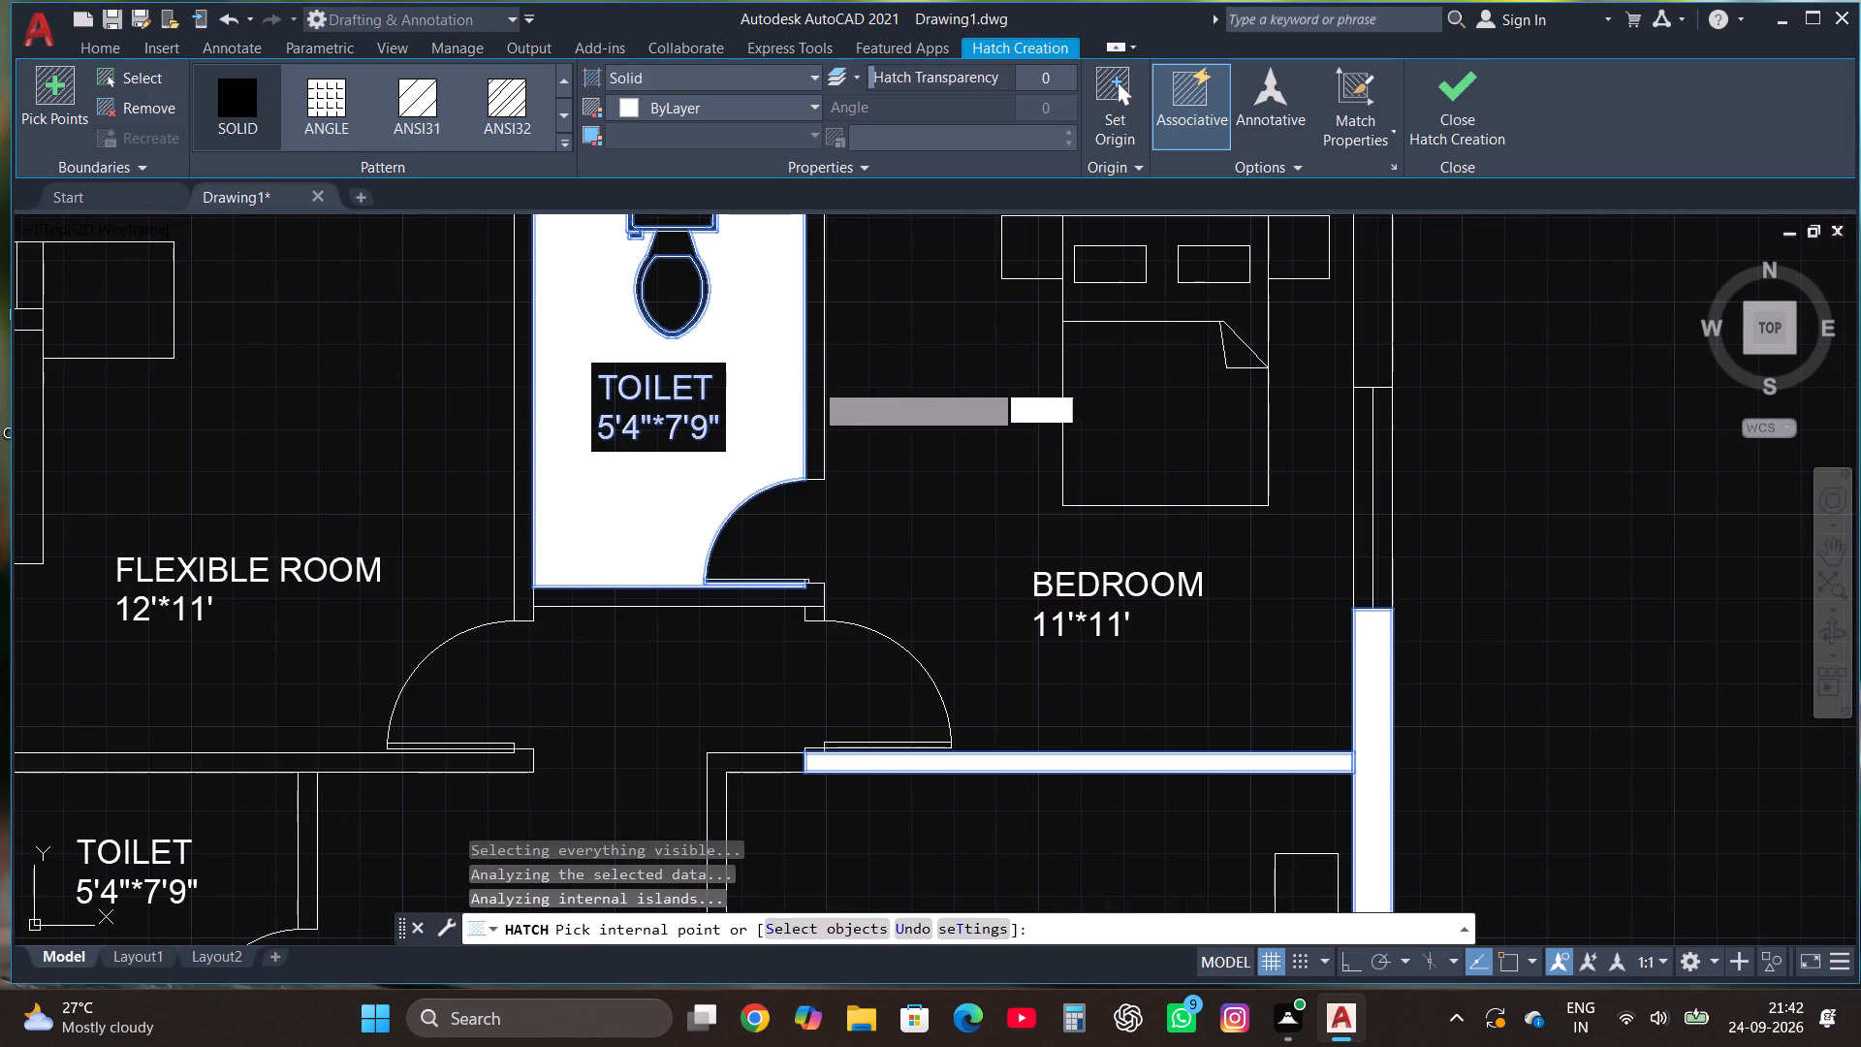
{"action": "left_click_drag", "start_coordinate": [814, 382], "coordinate": [827, 398], "text": "ctrl"}
{"action": "left_click", "coordinate": [819, 388]}
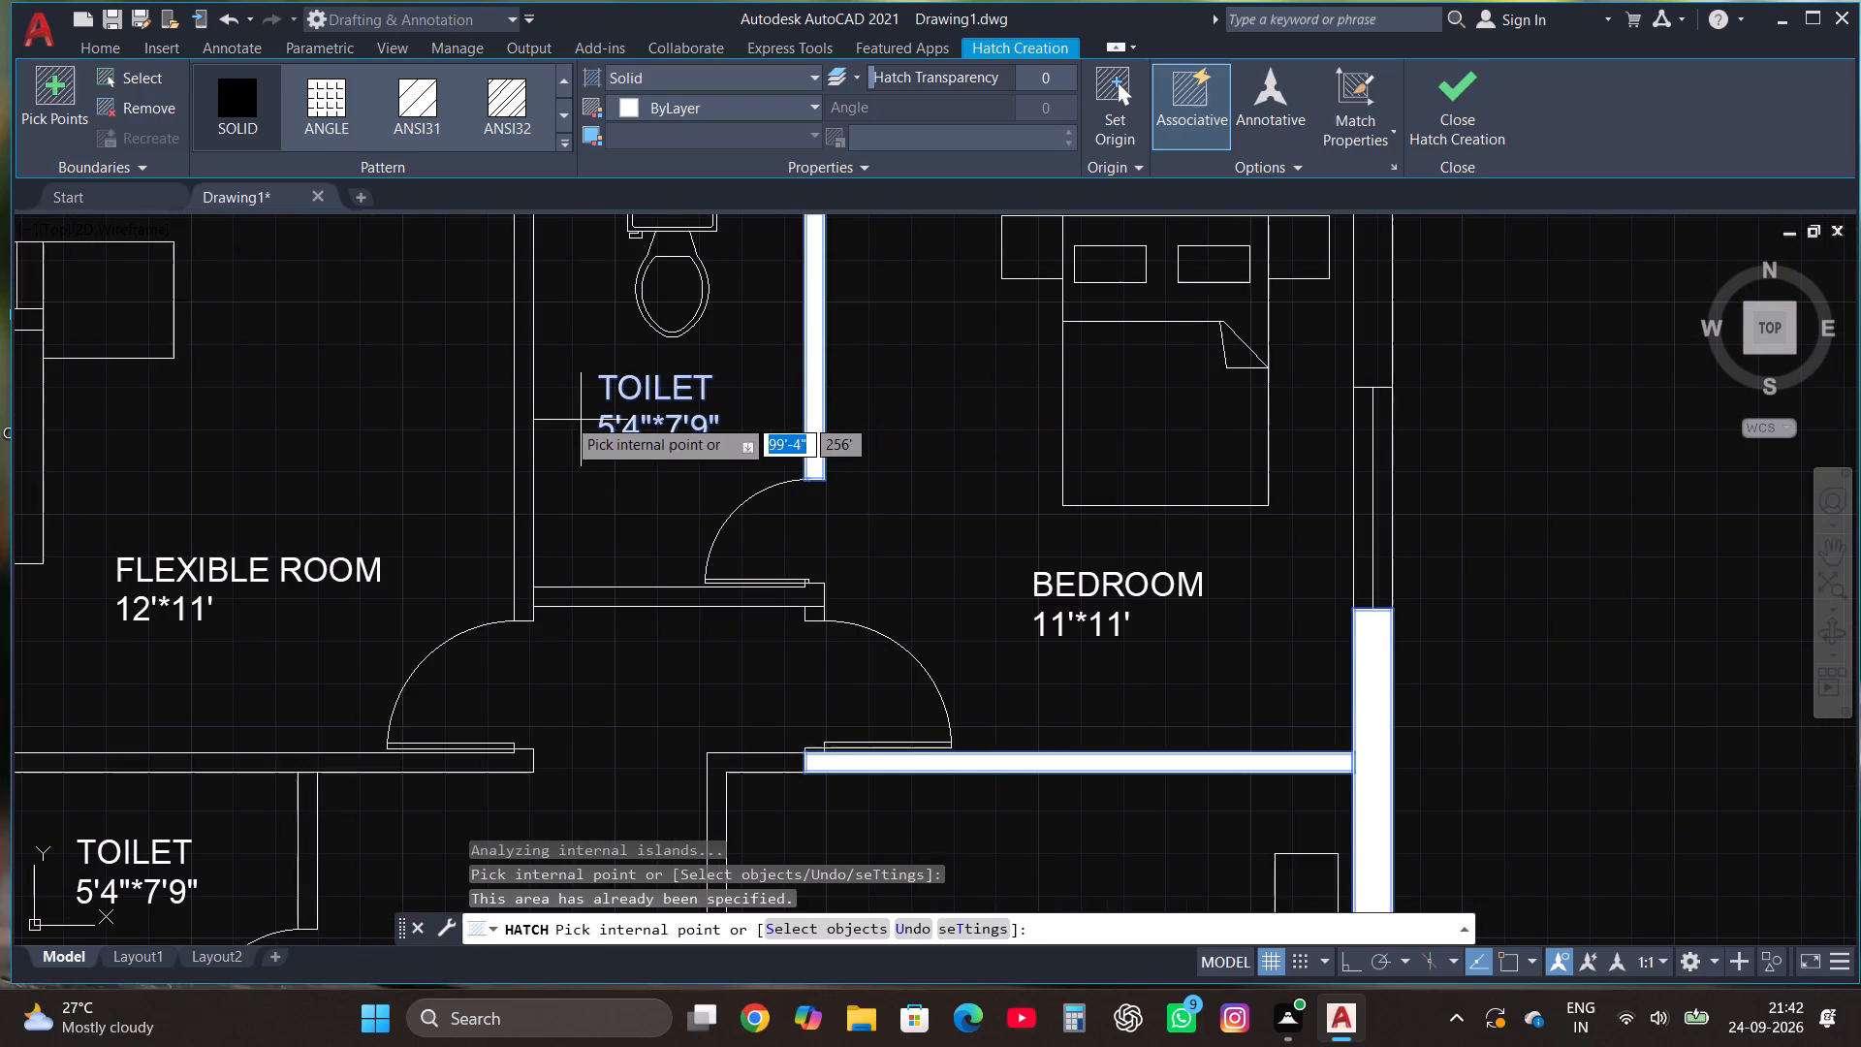
{"action": "left_click", "coordinate": [523, 375]}
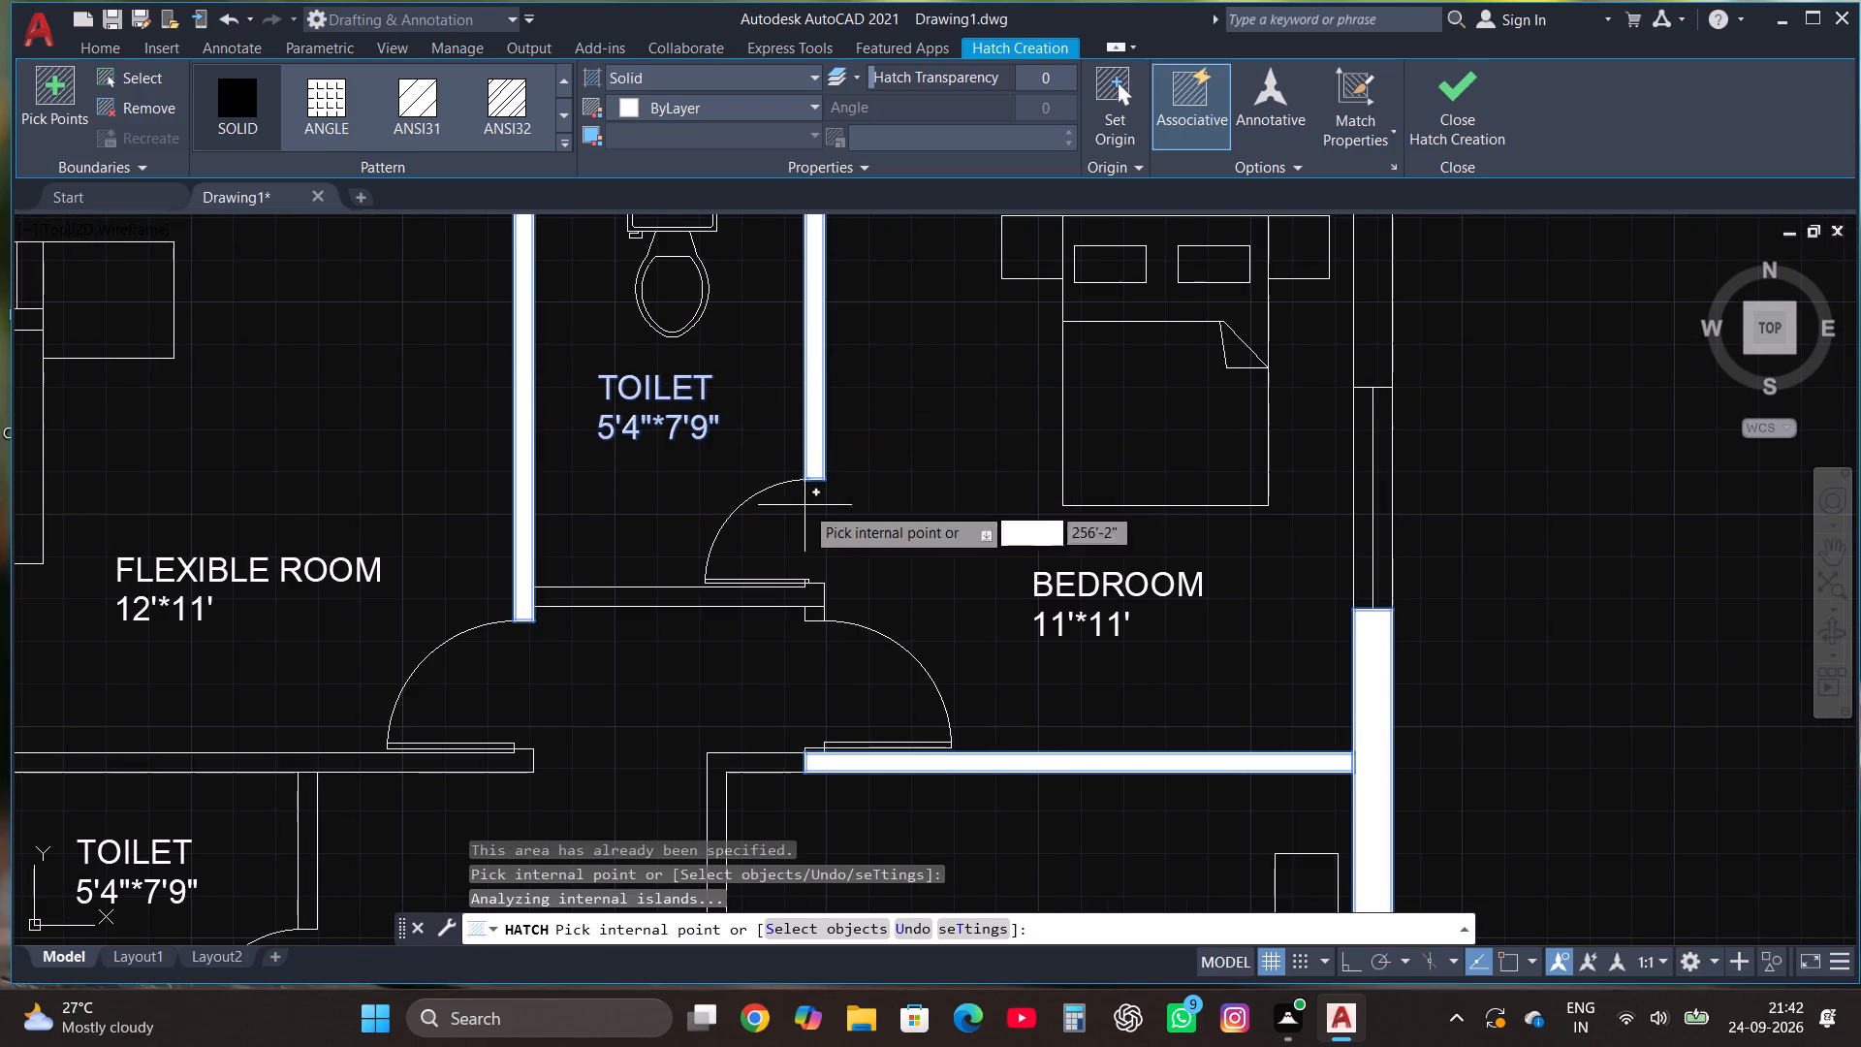
{"action": "left_click", "coordinate": [722, 597]}
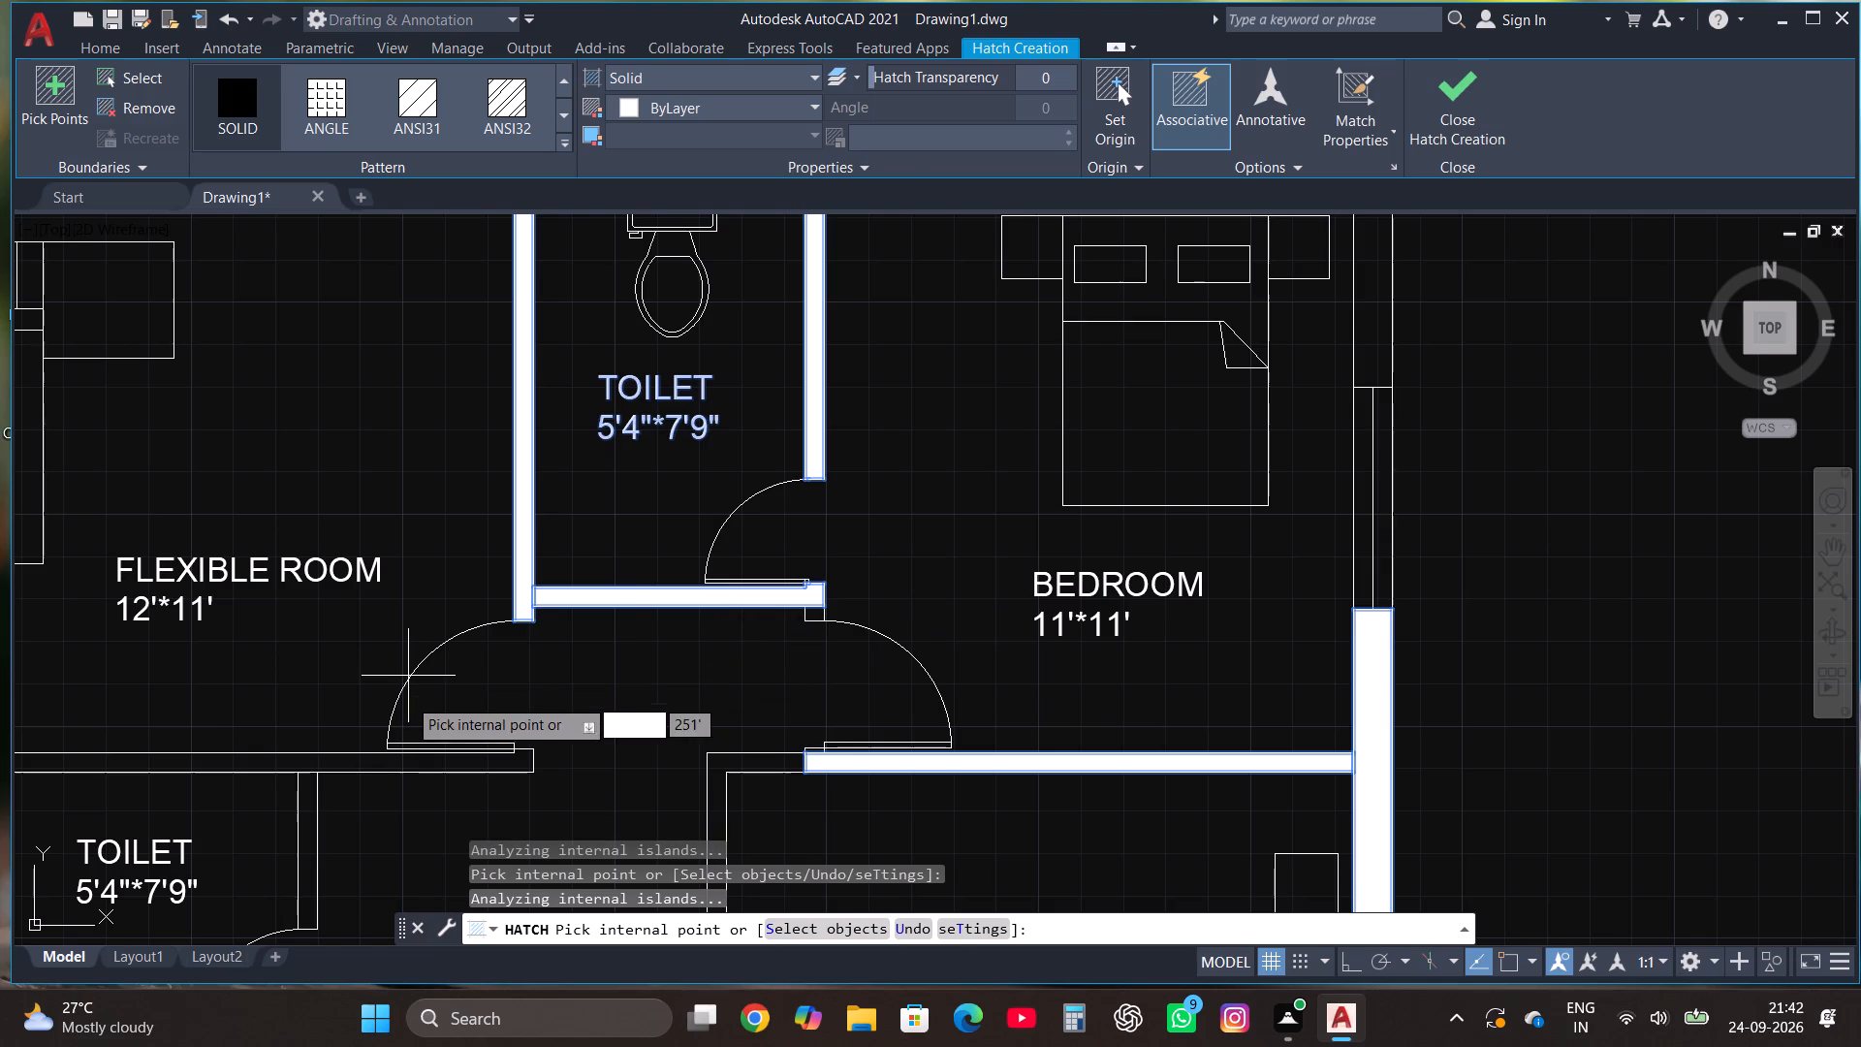
{"action": "left_click", "coordinate": [456, 763]}
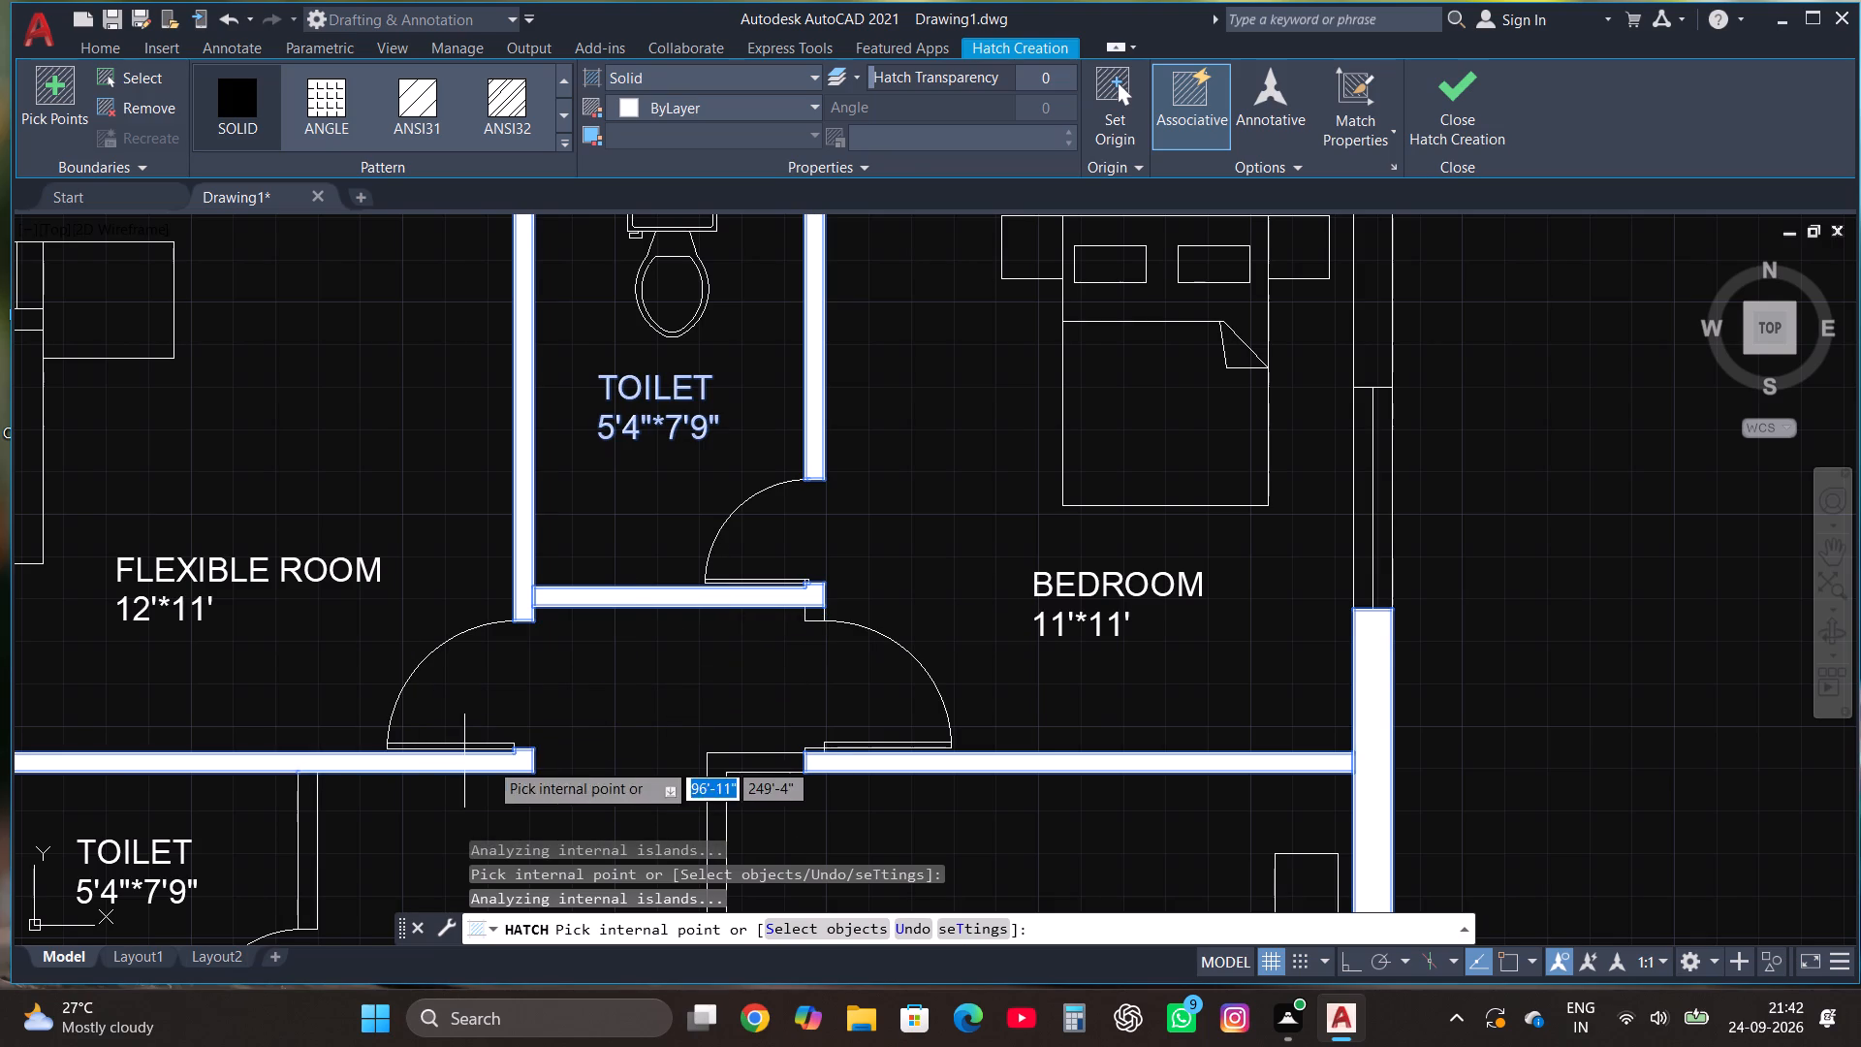
{"action": "scroll", "coordinate": [796, 618], "scroll_direction": "up", "scroll_amount": 2}
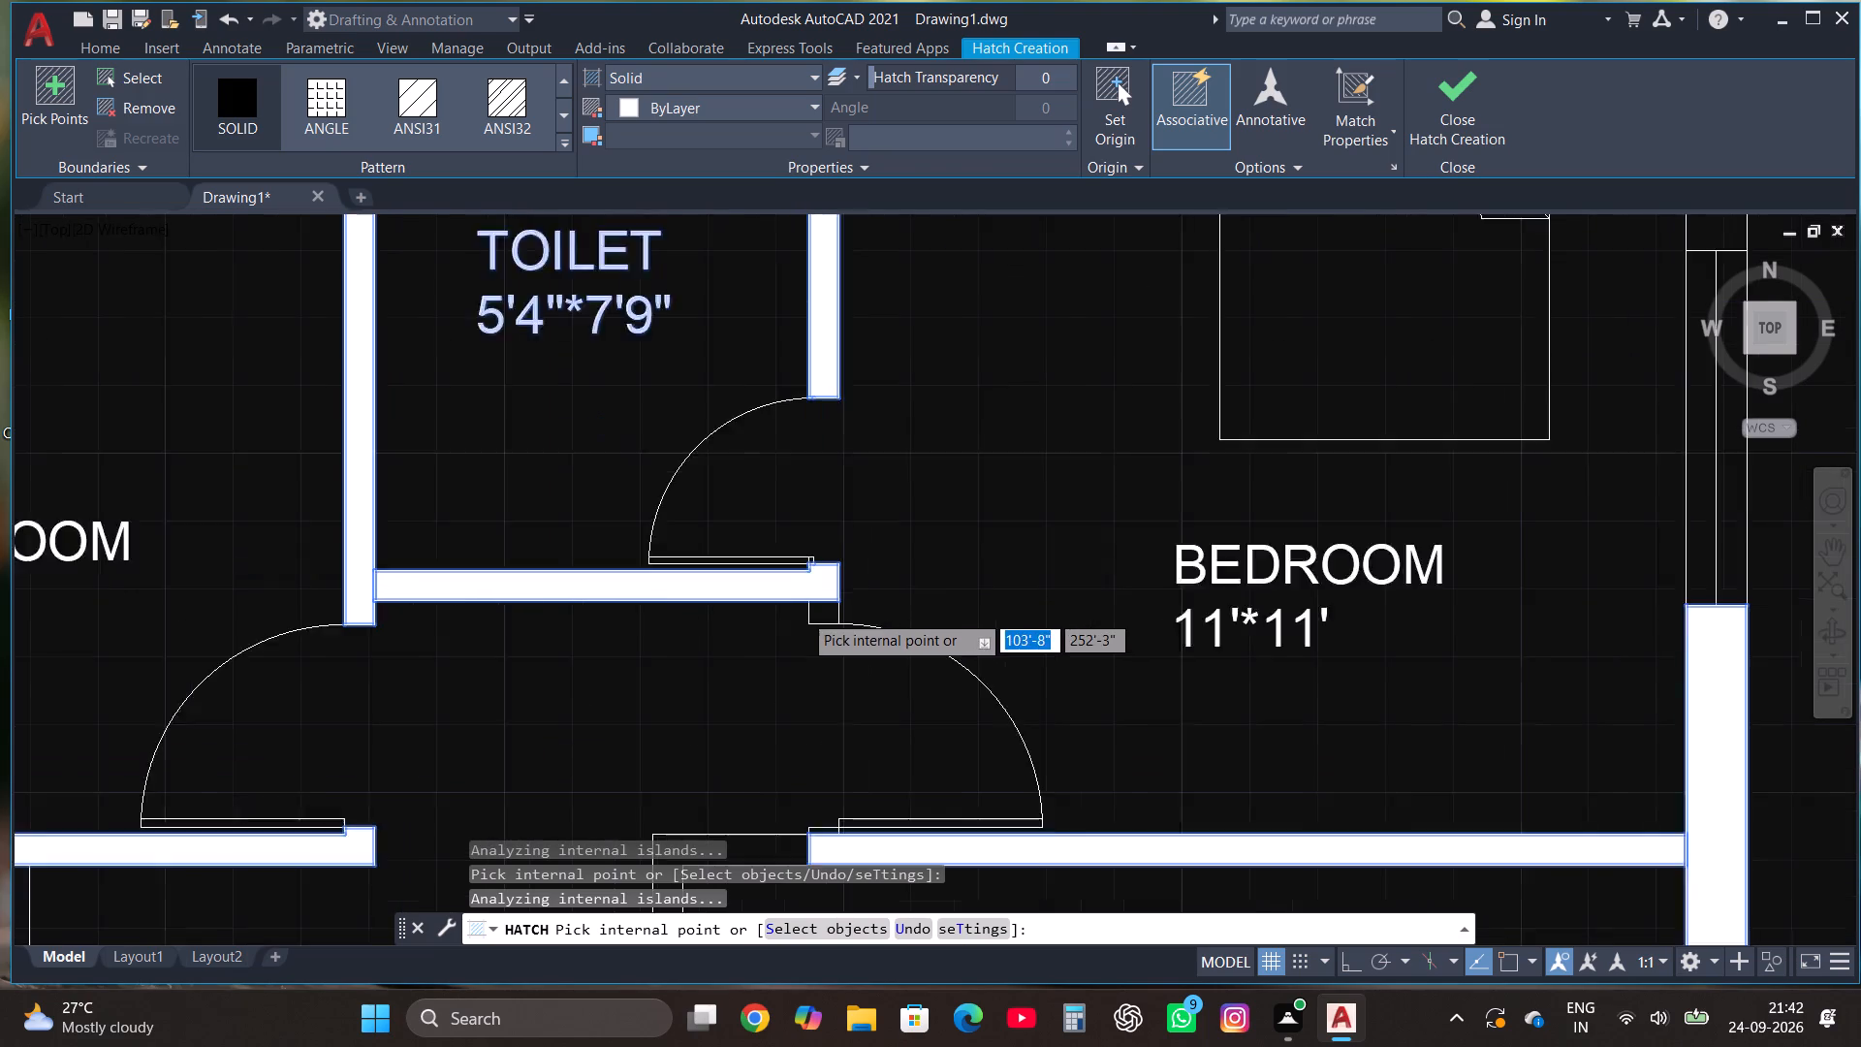
{"action": "left_click", "coordinate": [834, 604]}
{"action": "scroll", "coordinate": [889, 453], "scroll_direction": "down", "scroll_amount": 2}
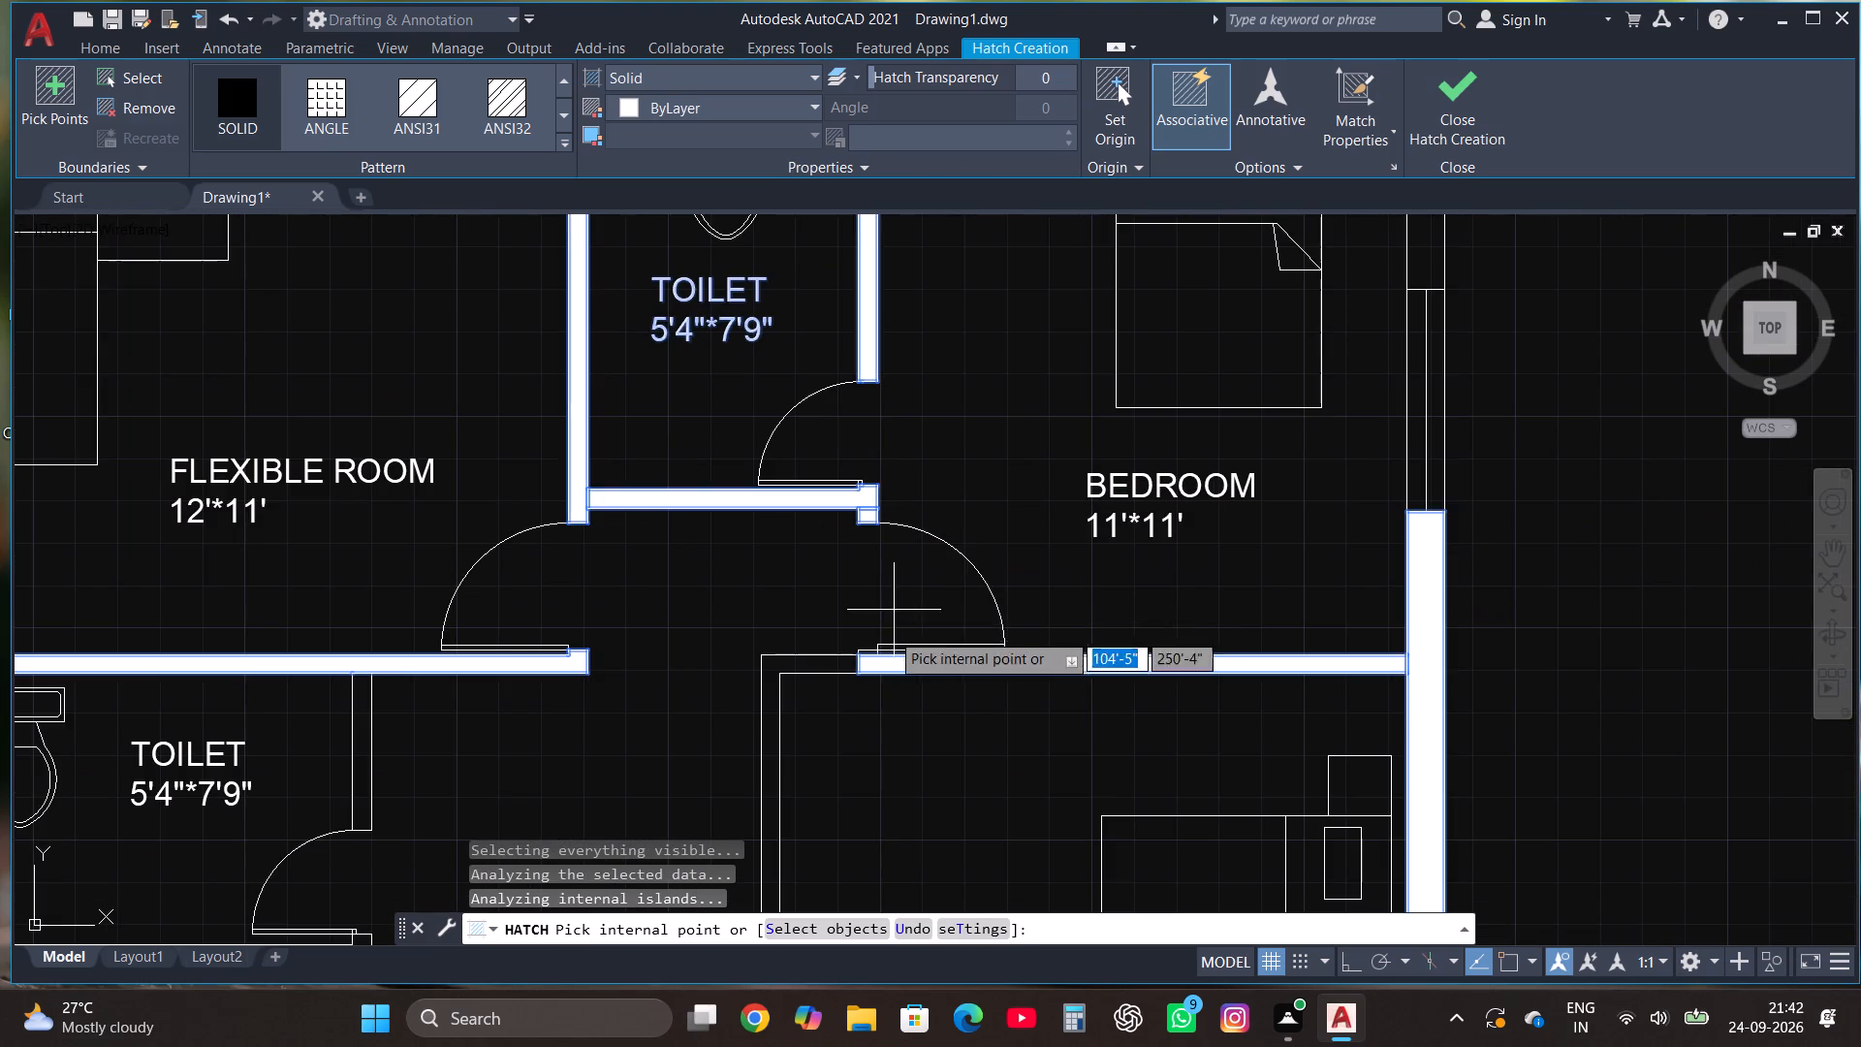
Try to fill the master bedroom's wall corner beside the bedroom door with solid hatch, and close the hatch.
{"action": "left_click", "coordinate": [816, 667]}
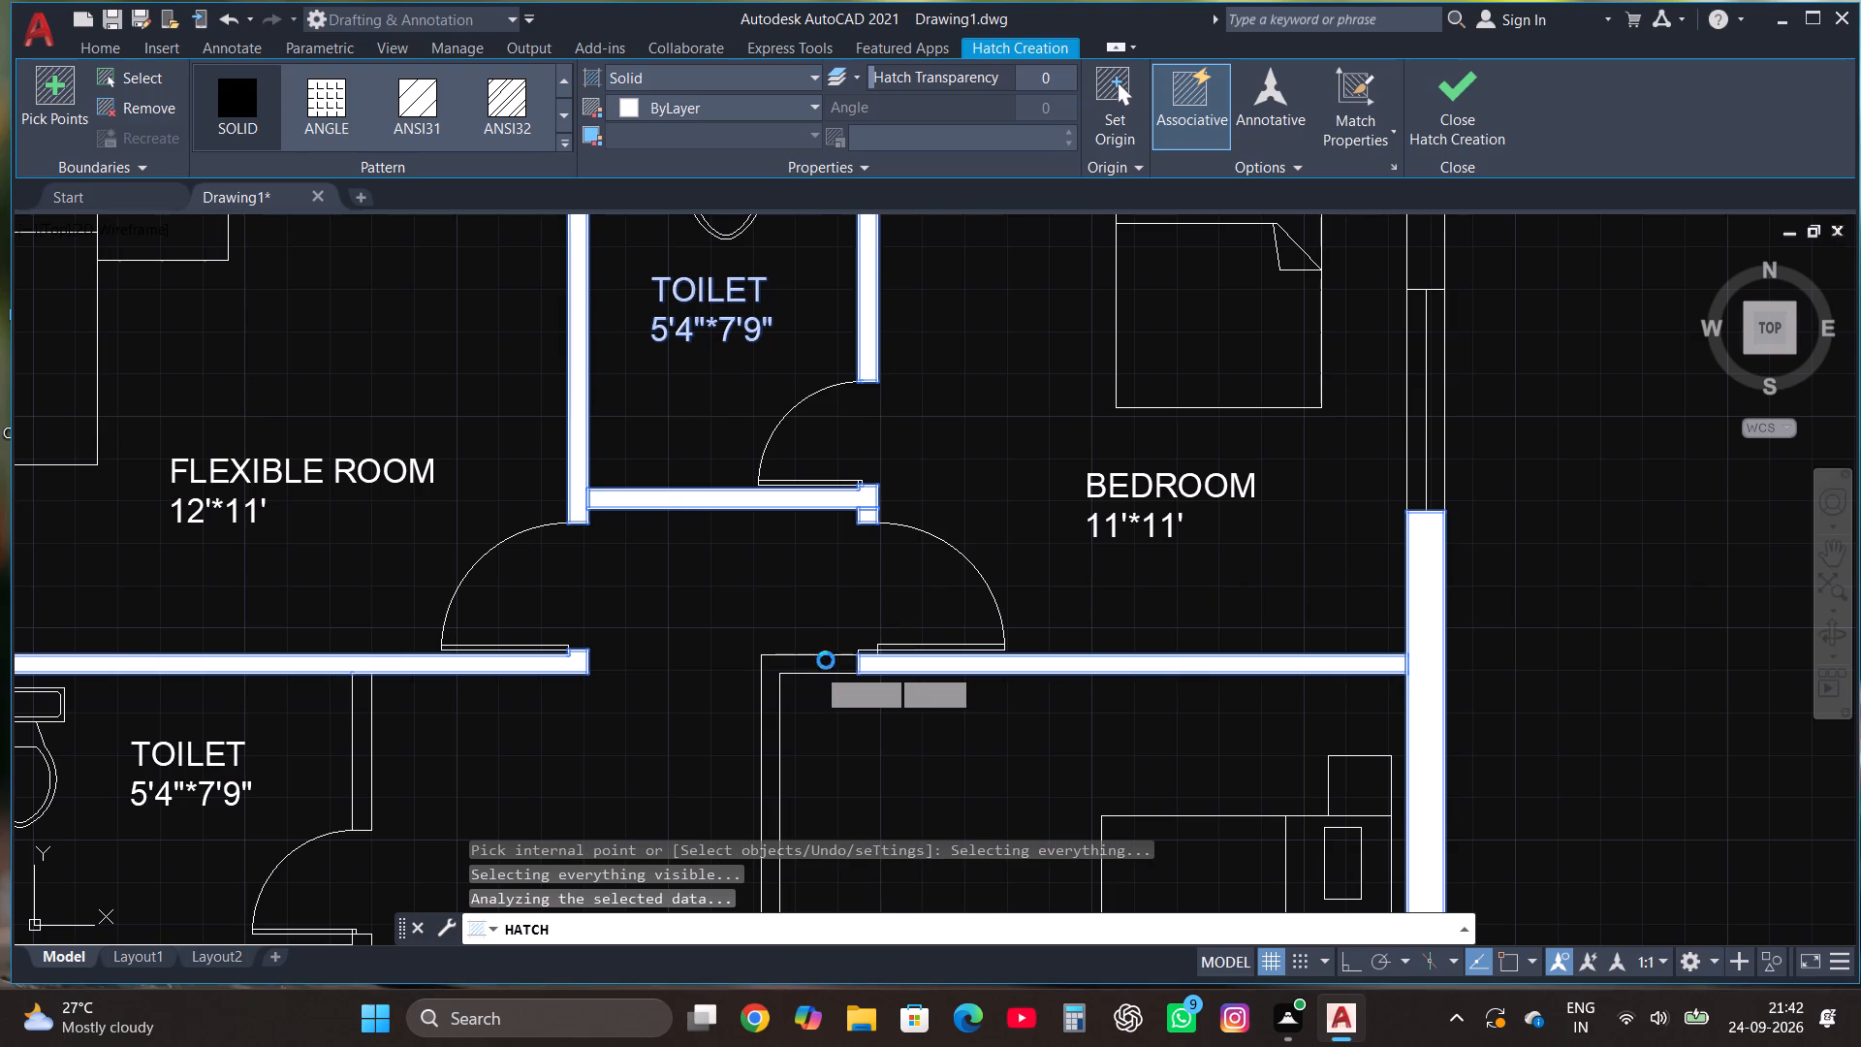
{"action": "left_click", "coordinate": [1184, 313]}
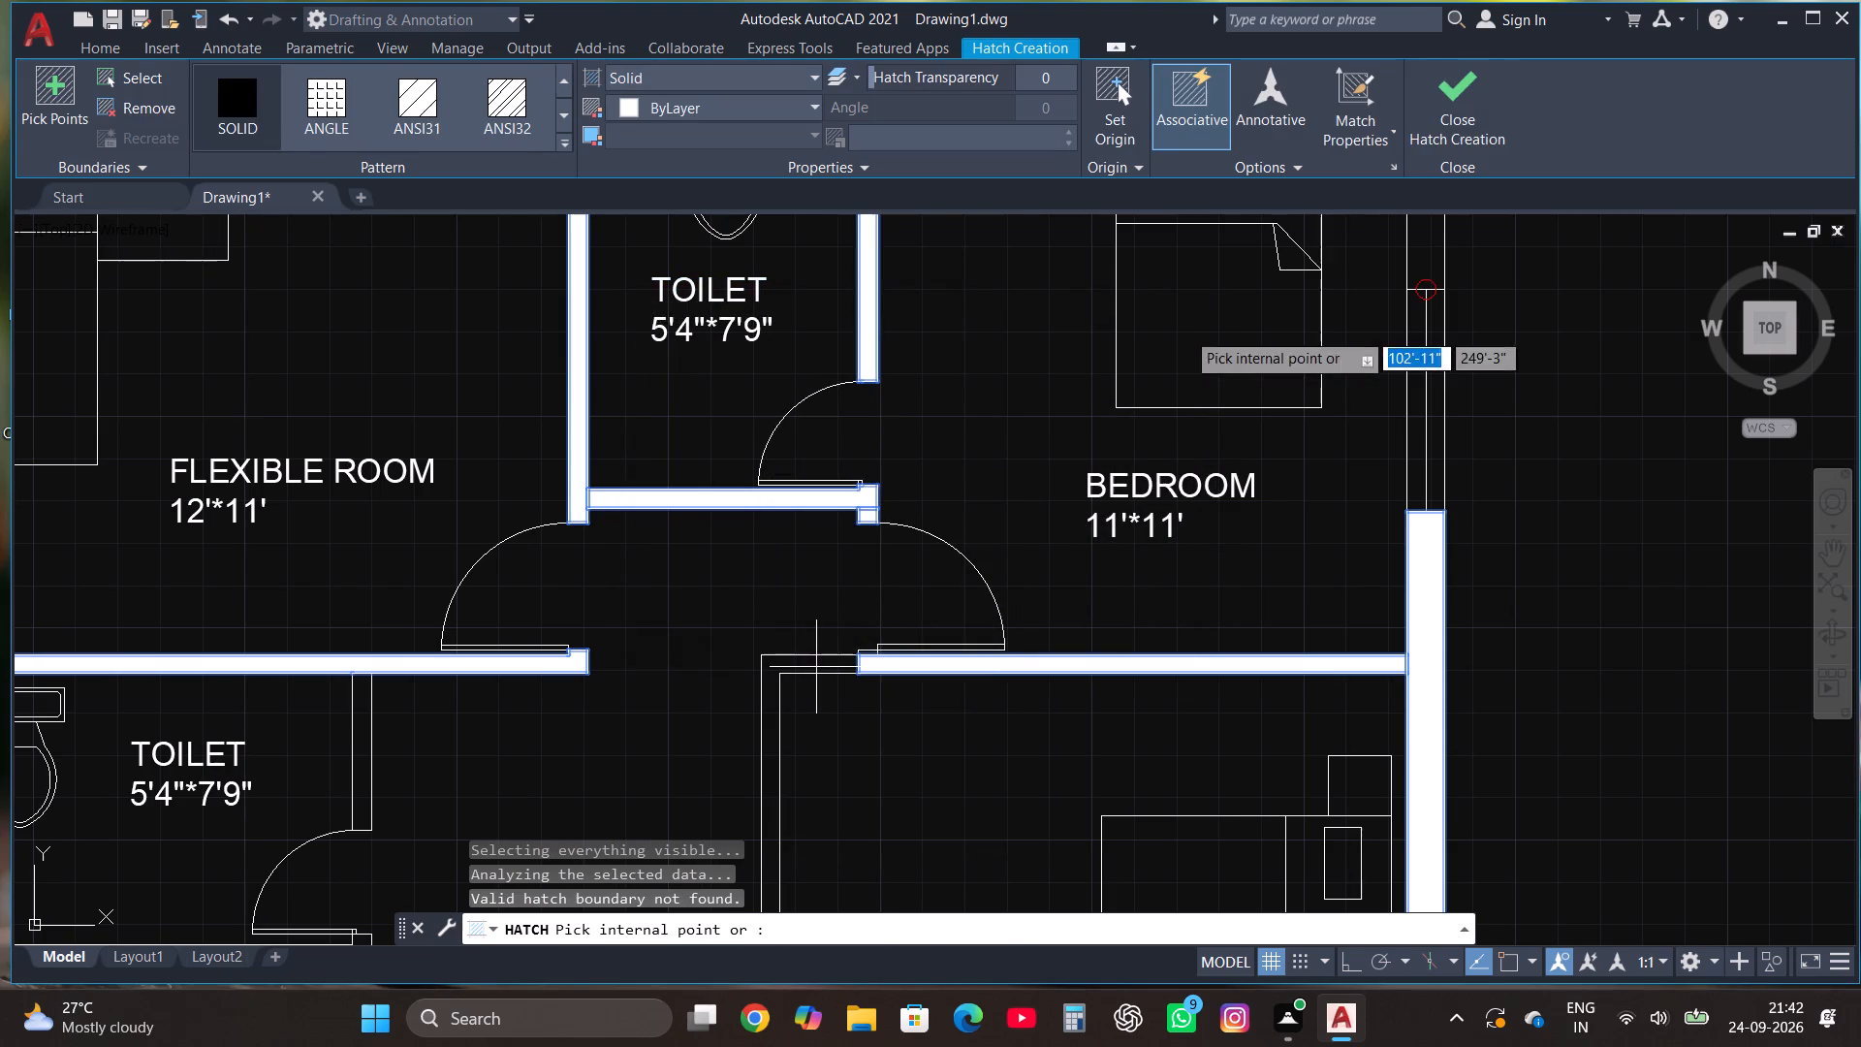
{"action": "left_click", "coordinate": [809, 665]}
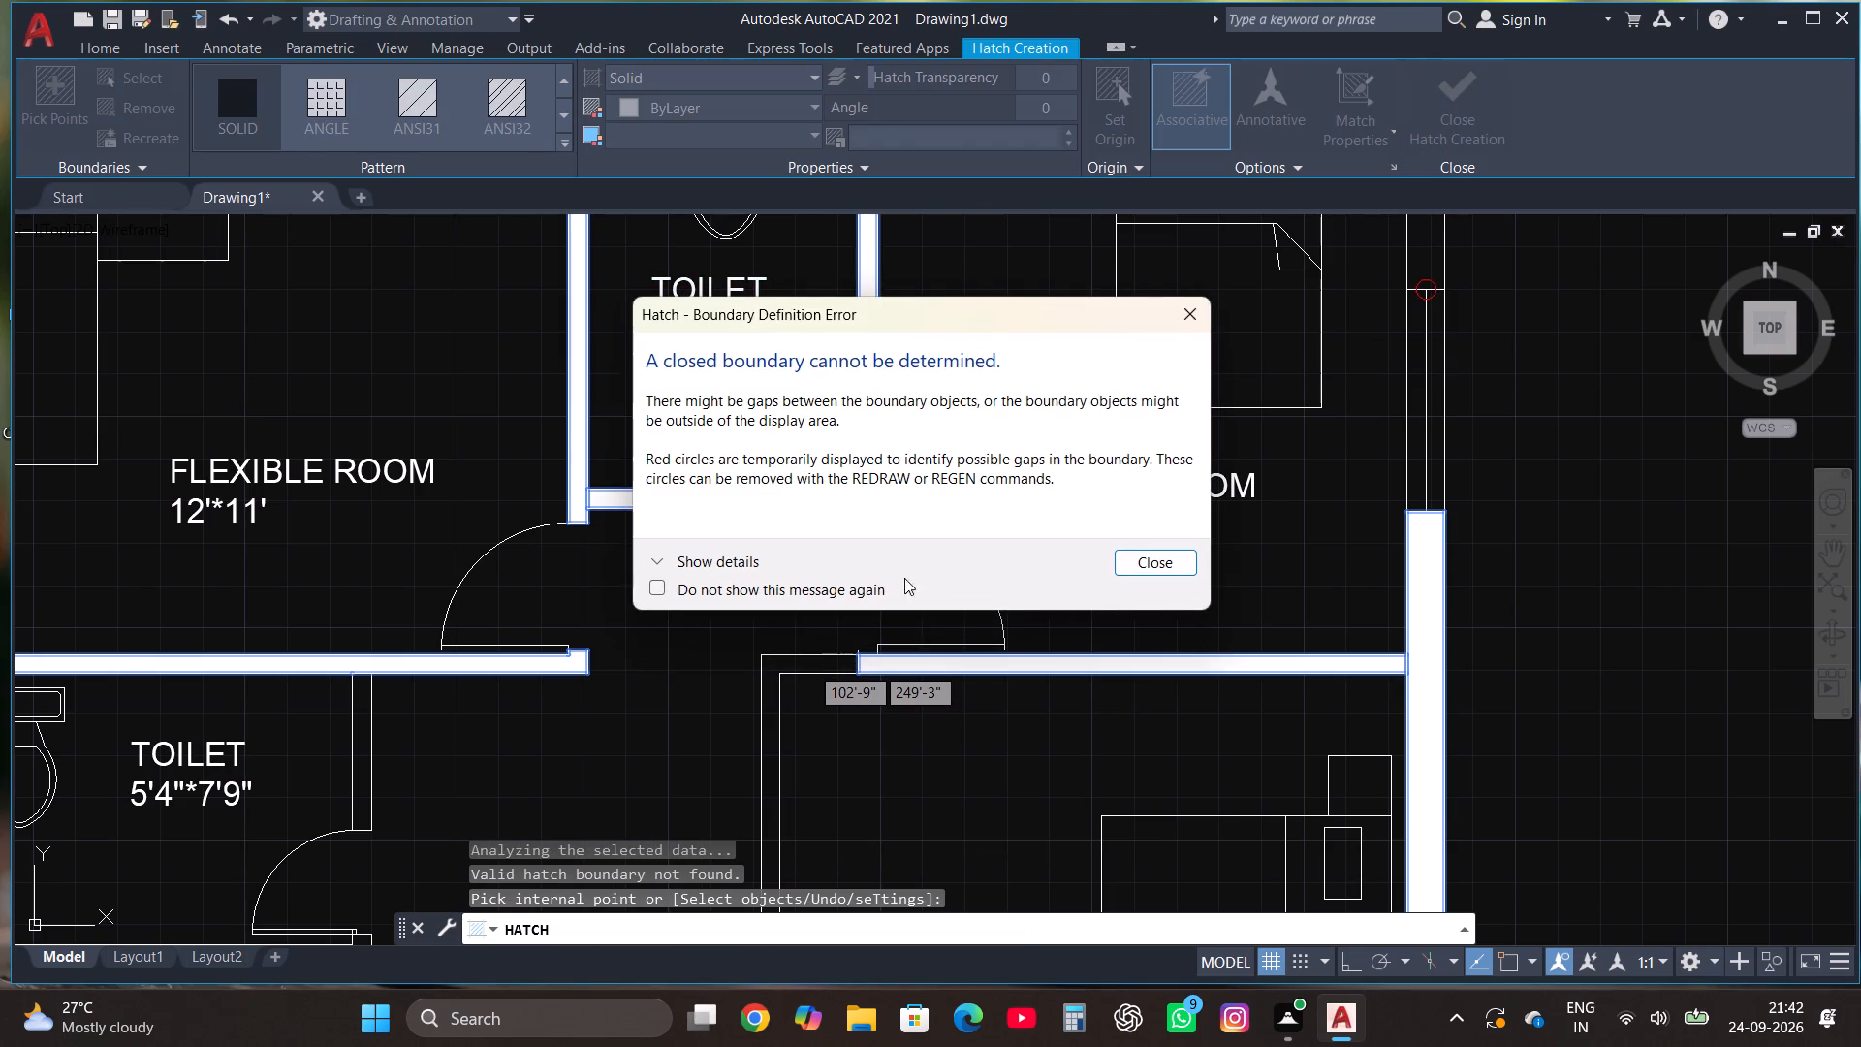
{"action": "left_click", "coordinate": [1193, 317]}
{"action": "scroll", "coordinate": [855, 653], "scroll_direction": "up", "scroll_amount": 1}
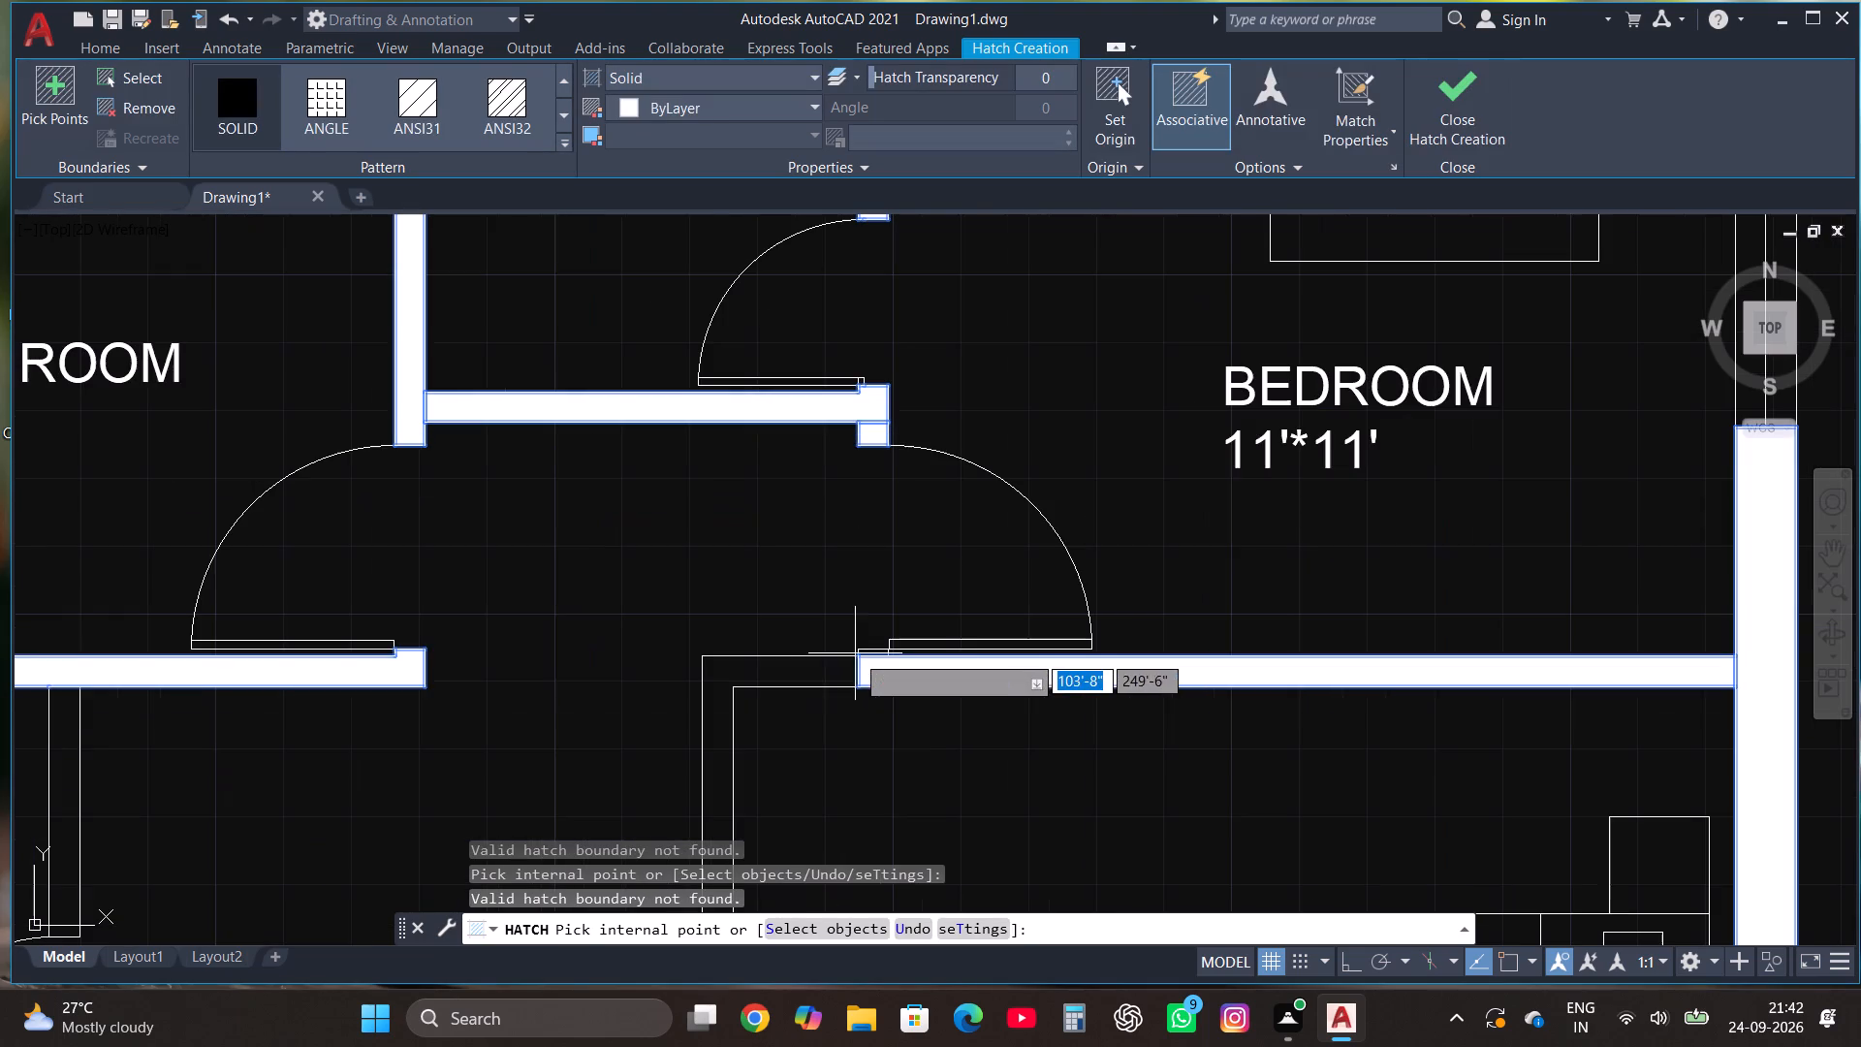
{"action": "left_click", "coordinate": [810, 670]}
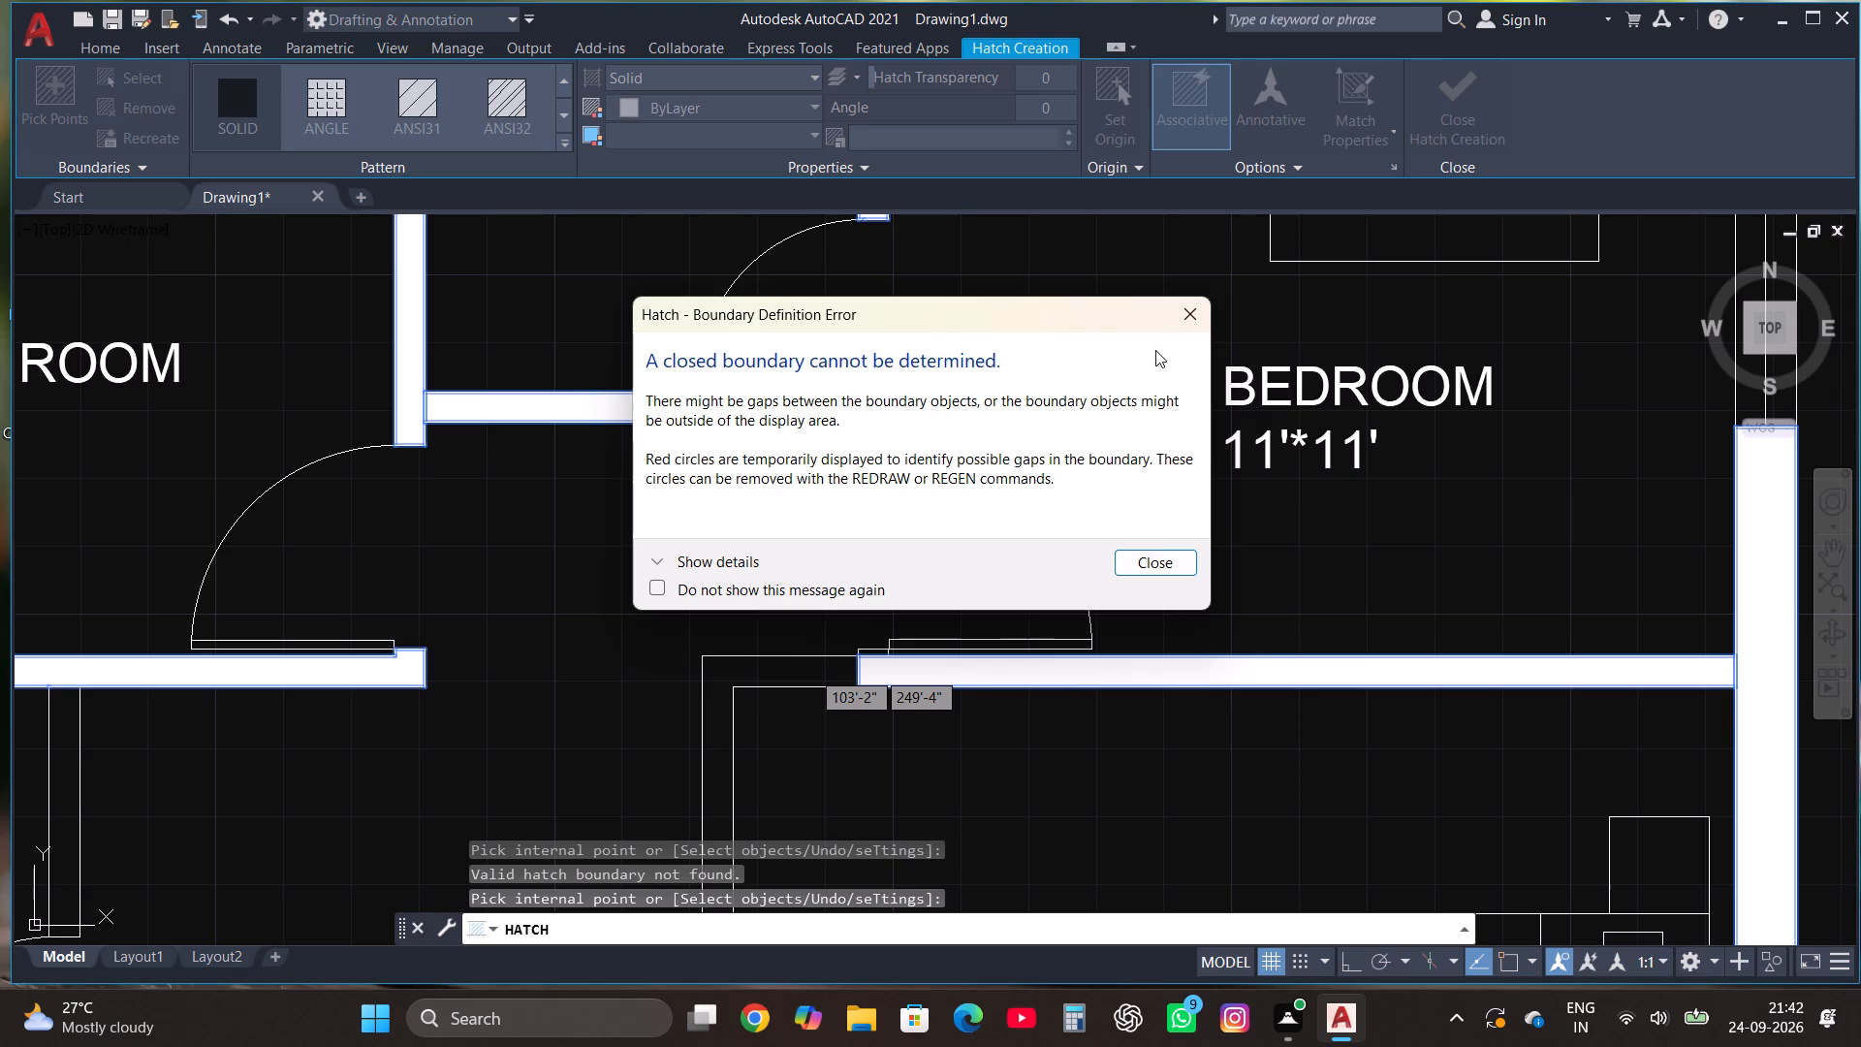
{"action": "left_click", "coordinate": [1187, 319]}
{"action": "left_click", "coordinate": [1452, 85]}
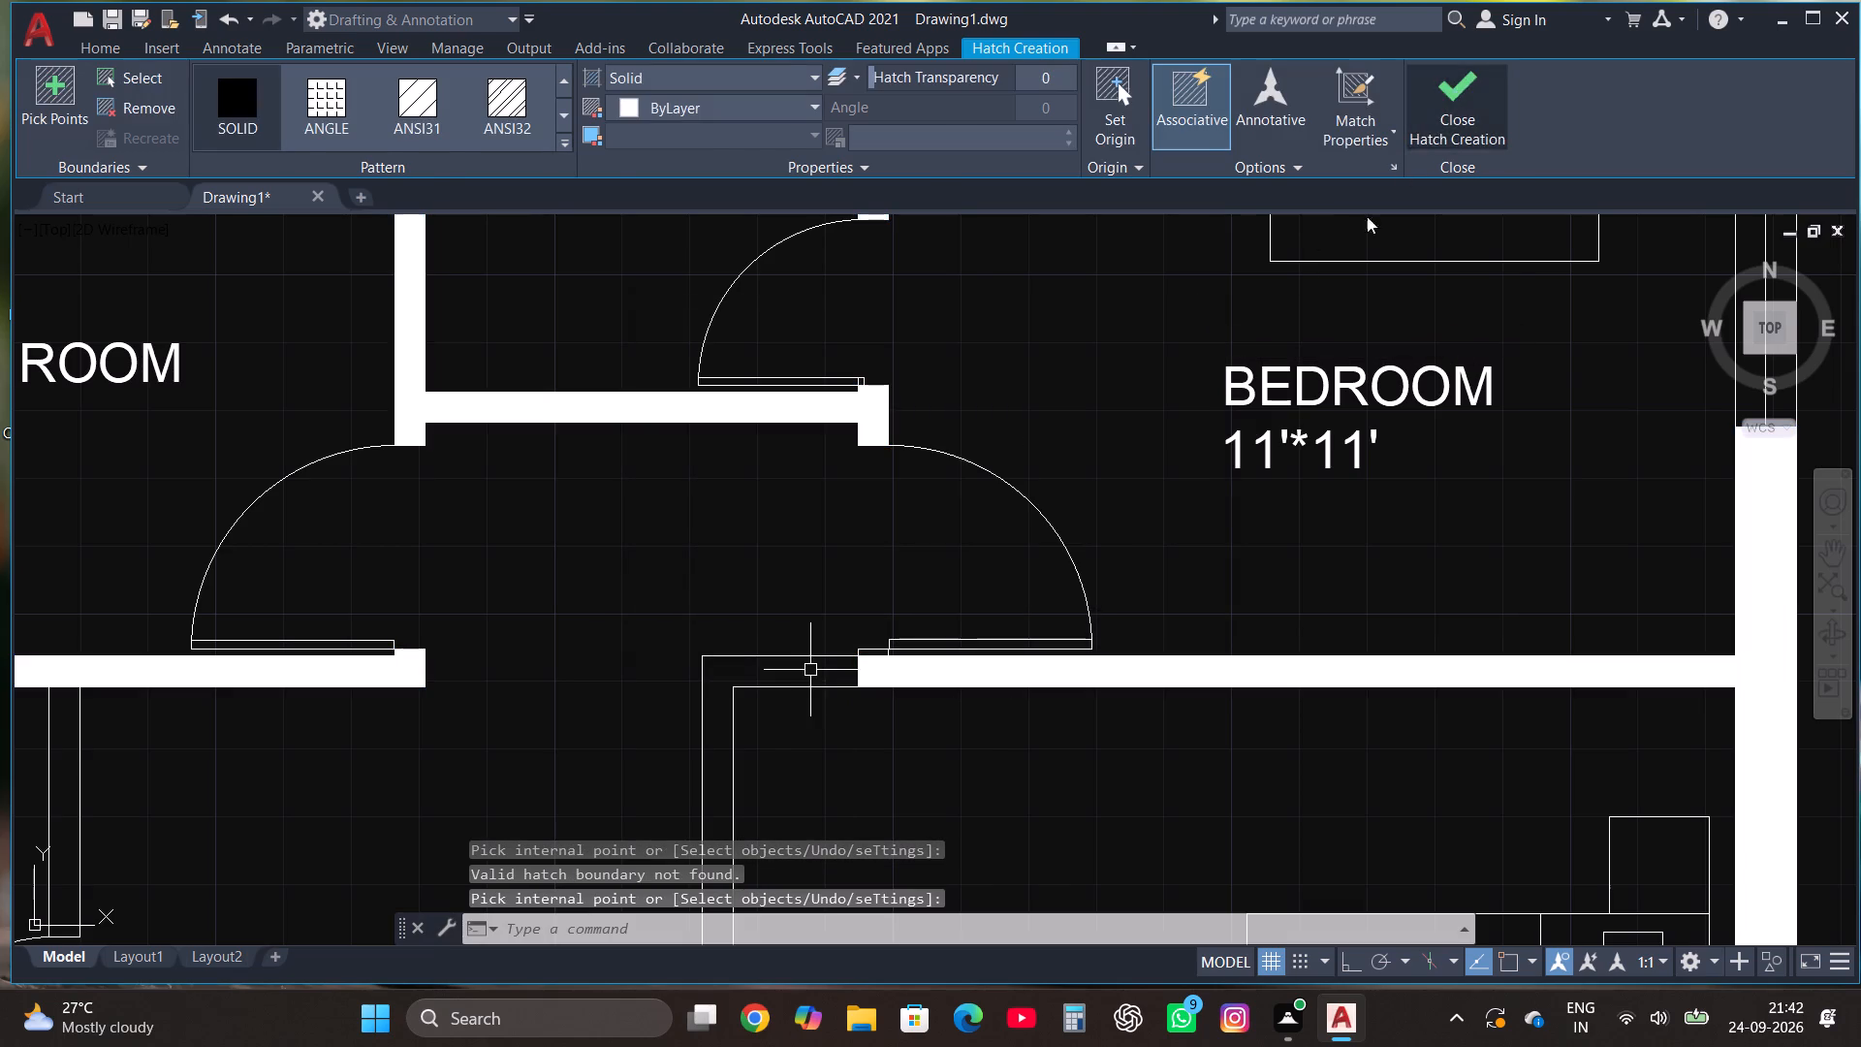
Fill the side wall of the toilet above KITCHEN and the wall between that toilet and KITCHEN with solid hatch.
{"action": "scroll", "coordinate": [993, 397], "scroll_direction": "down", "scroll_amount": 3}
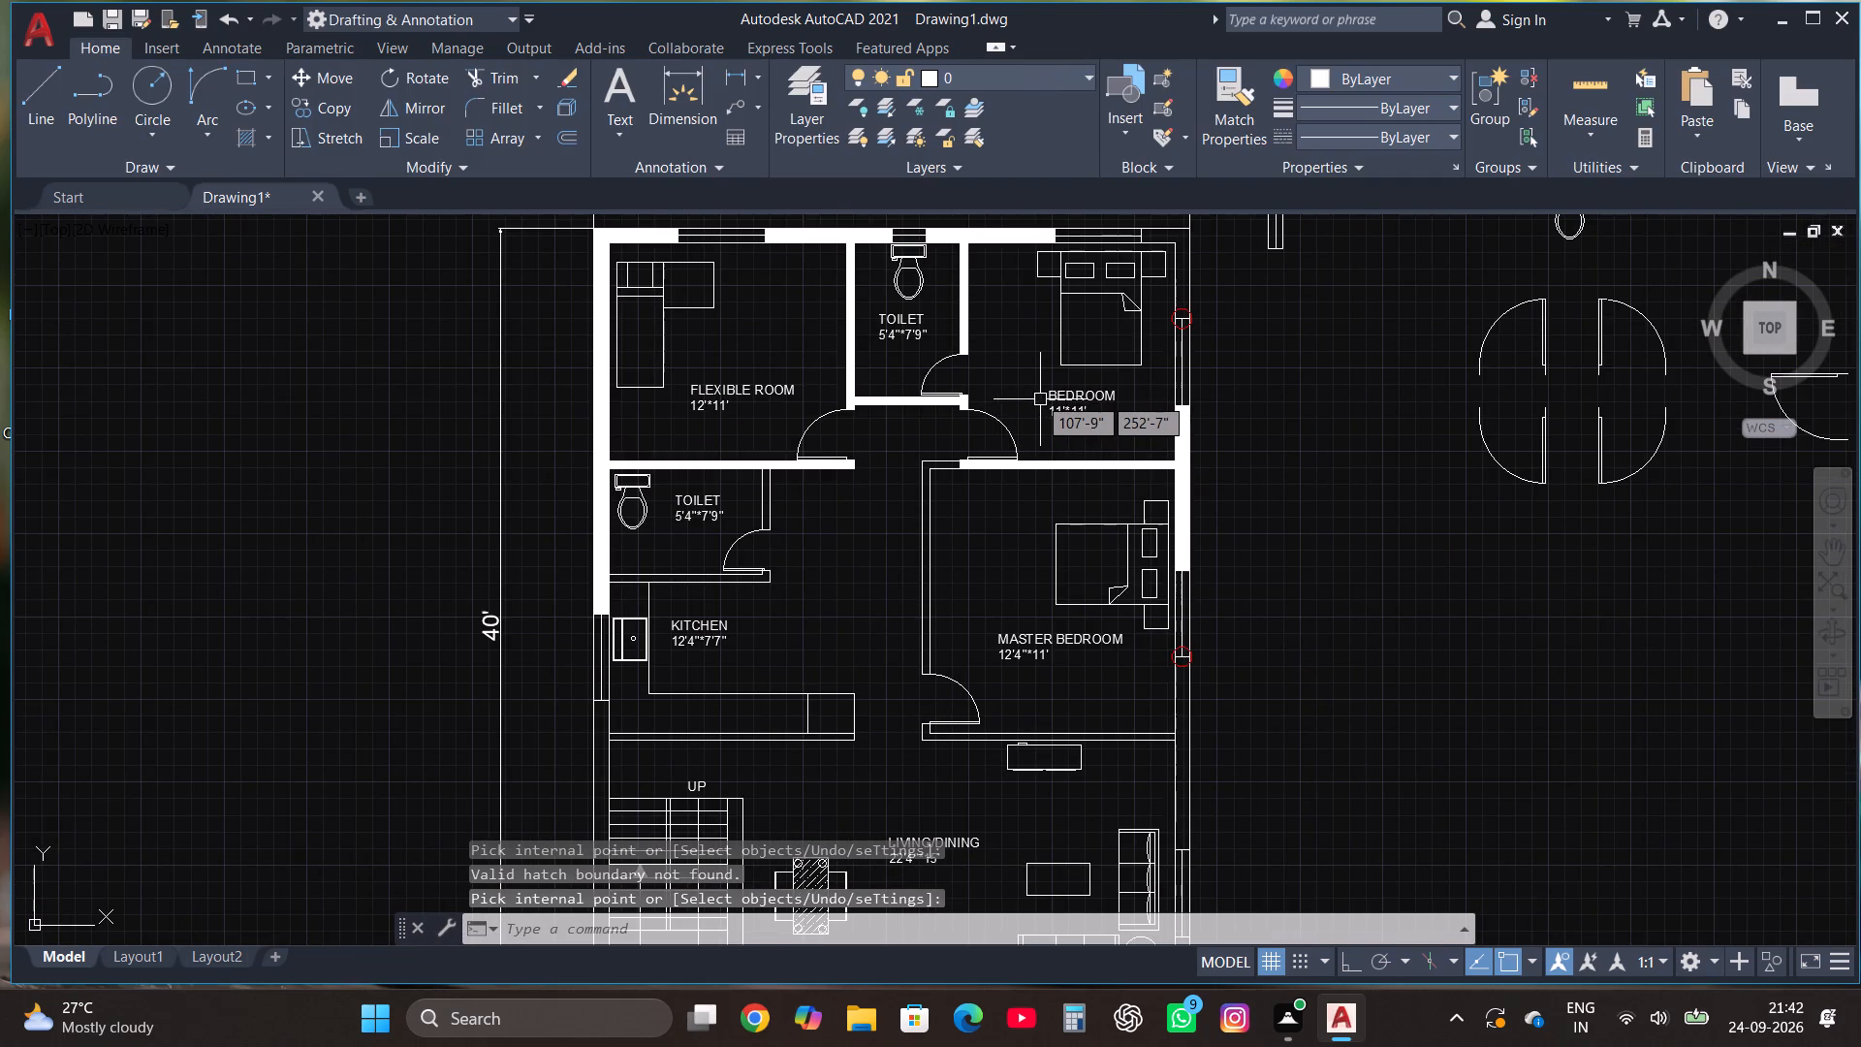
{"action": "key", "text": "h"}
{"action": "key", "text": "Return"}
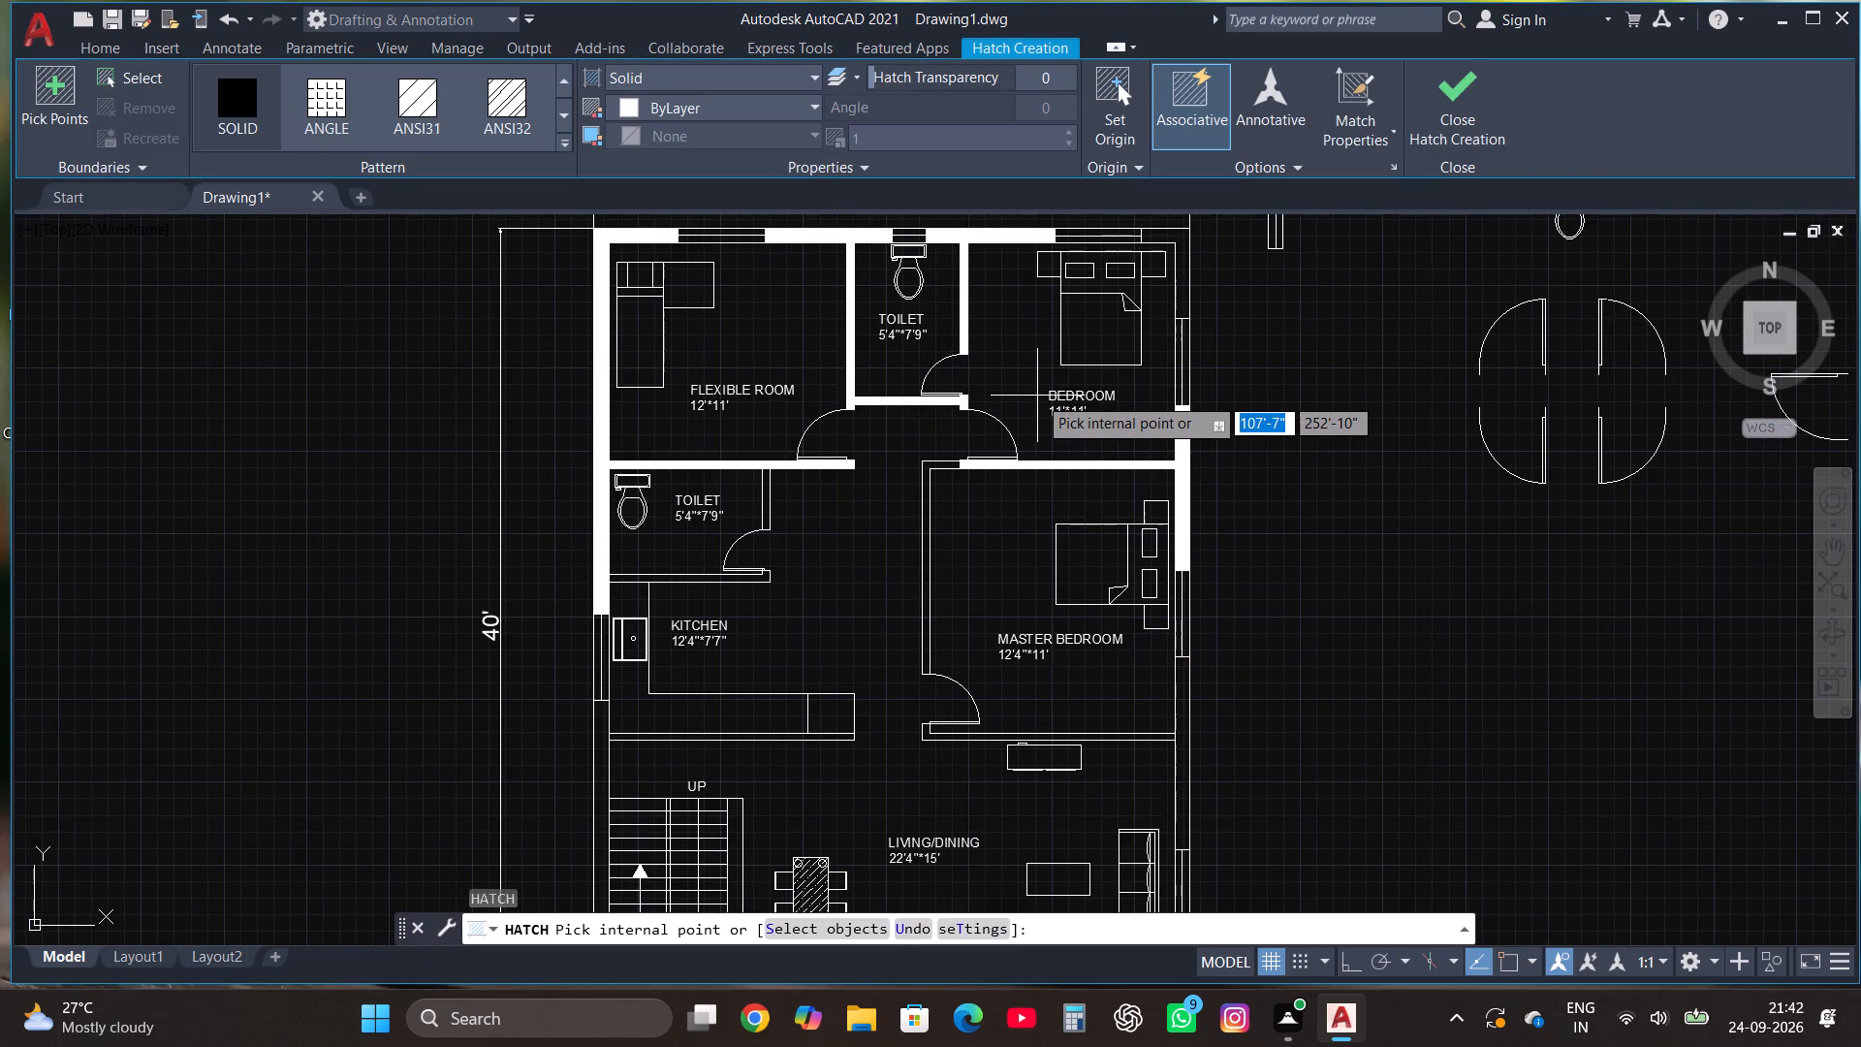
{"action": "scroll", "coordinate": [767, 514], "scroll_direction": "up", "scroll_amount": 1}
{"action": "left_click", "coordinate": [765, 508]}
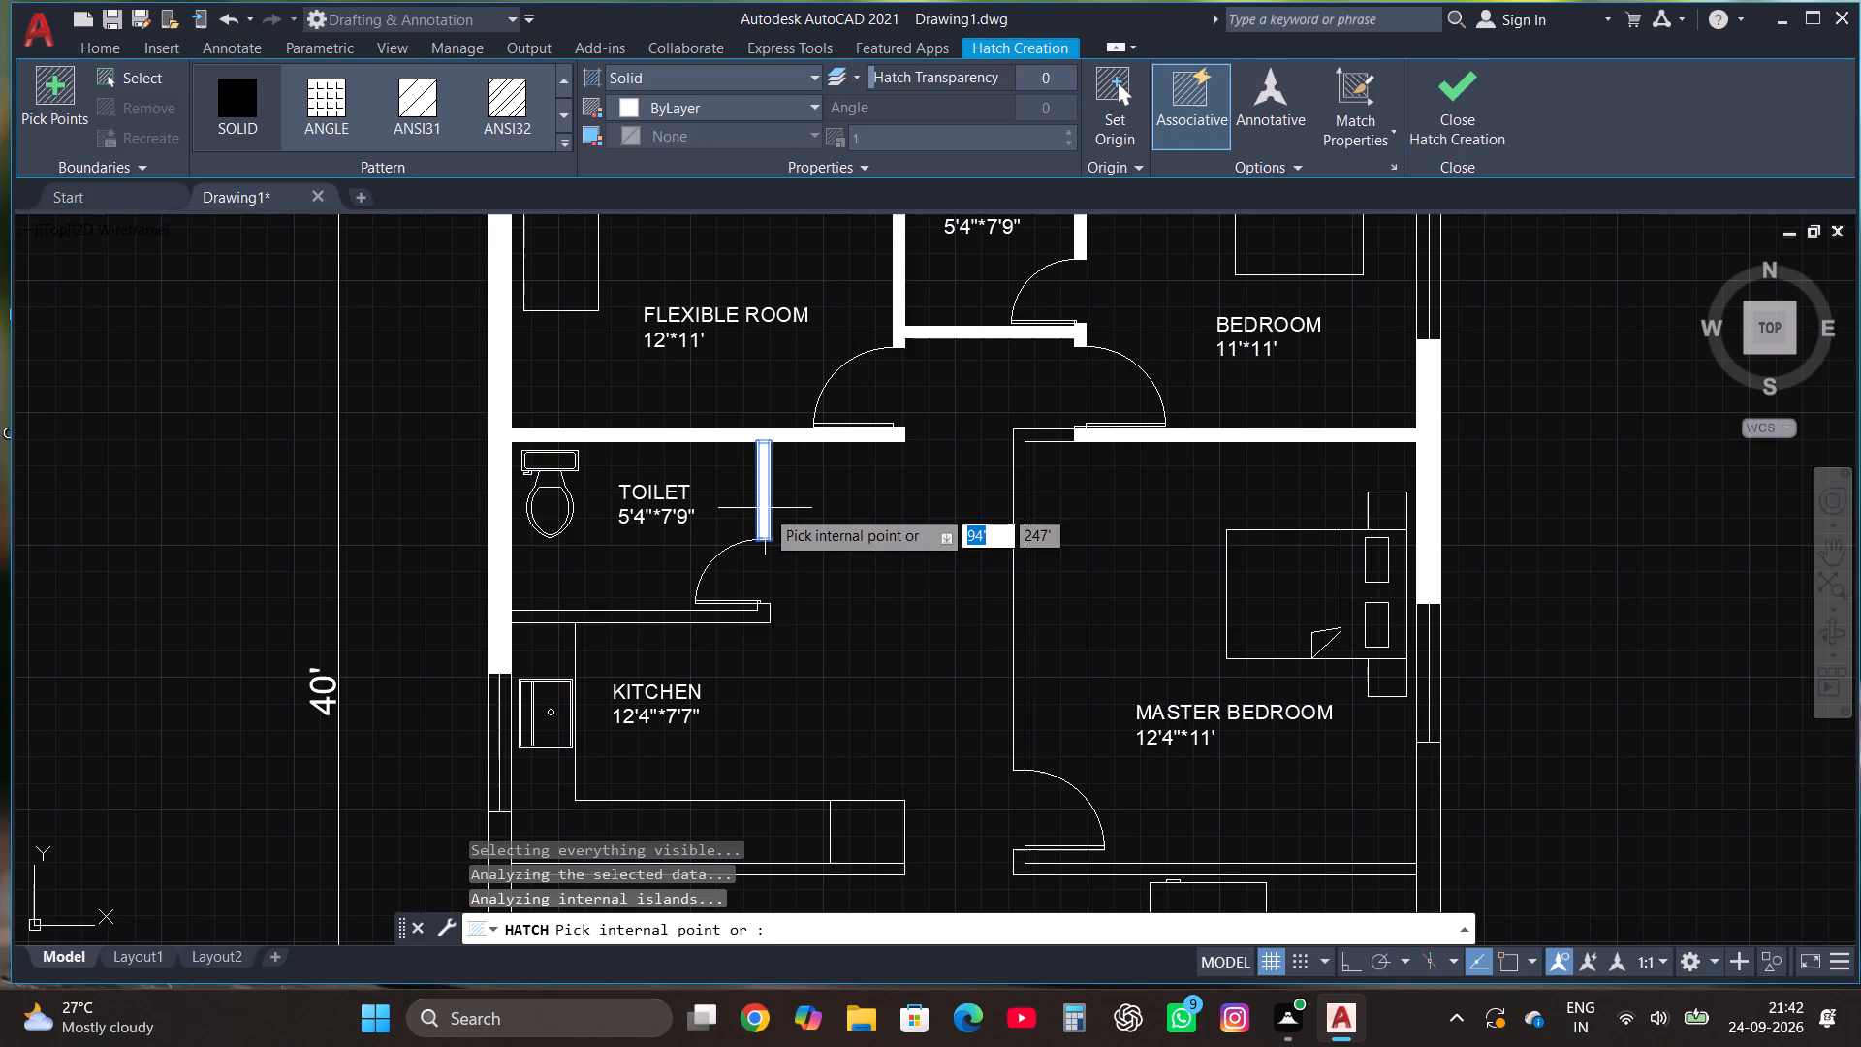
{"action": "scroll", "coordinate": [707, 619], "scroll_direction": "up", "scroll_amount": 1}
{"action": "left_click", "coordinate": [704, 616]}
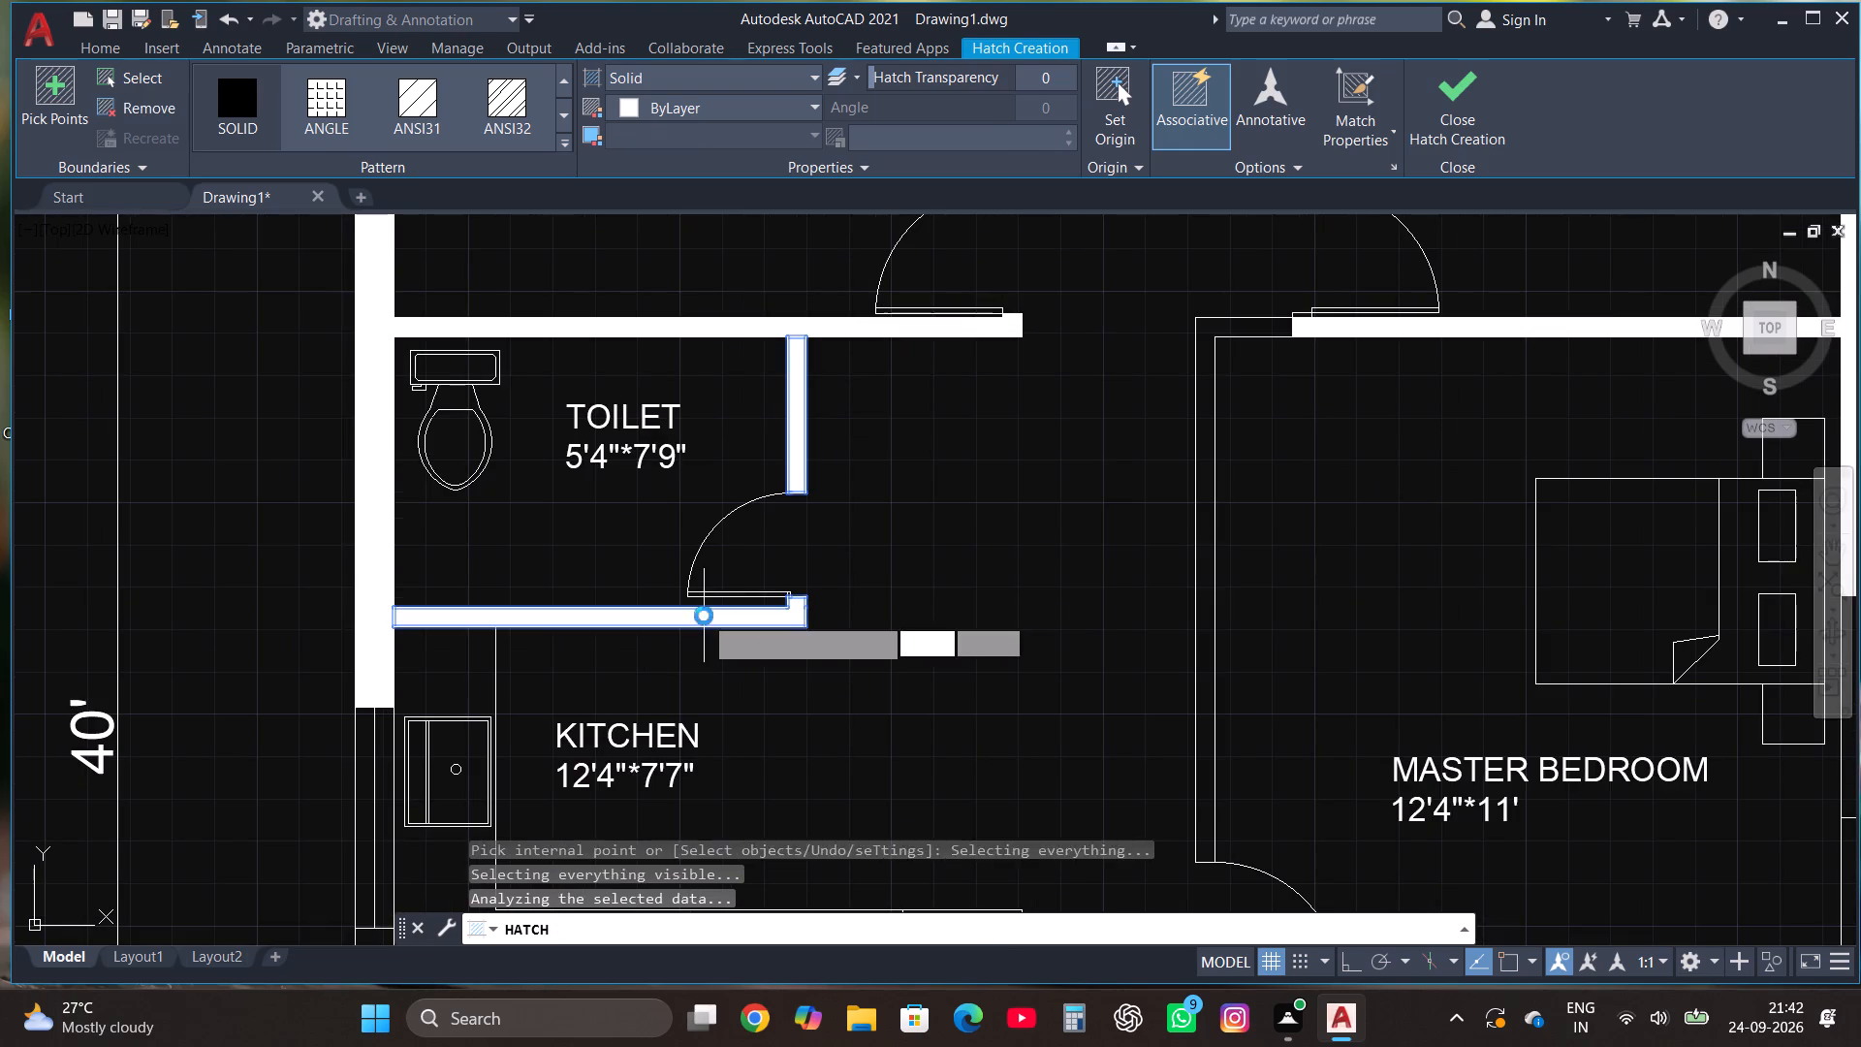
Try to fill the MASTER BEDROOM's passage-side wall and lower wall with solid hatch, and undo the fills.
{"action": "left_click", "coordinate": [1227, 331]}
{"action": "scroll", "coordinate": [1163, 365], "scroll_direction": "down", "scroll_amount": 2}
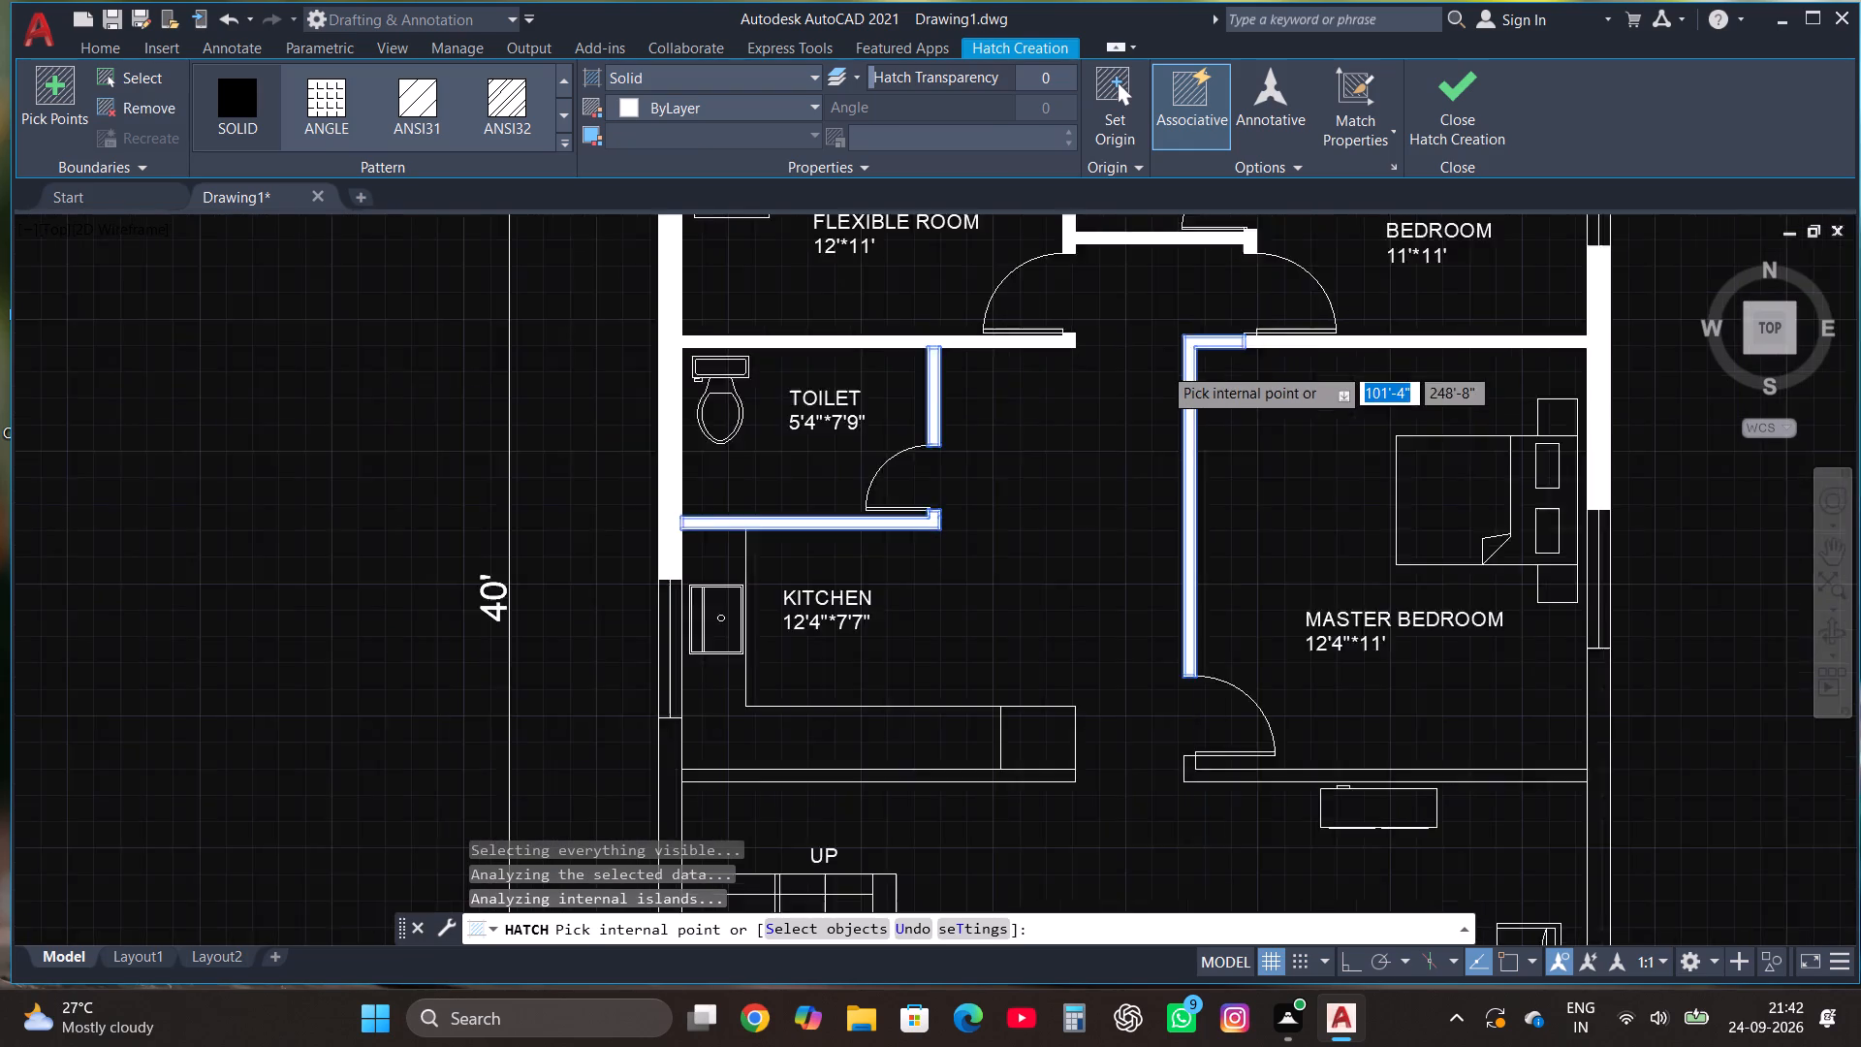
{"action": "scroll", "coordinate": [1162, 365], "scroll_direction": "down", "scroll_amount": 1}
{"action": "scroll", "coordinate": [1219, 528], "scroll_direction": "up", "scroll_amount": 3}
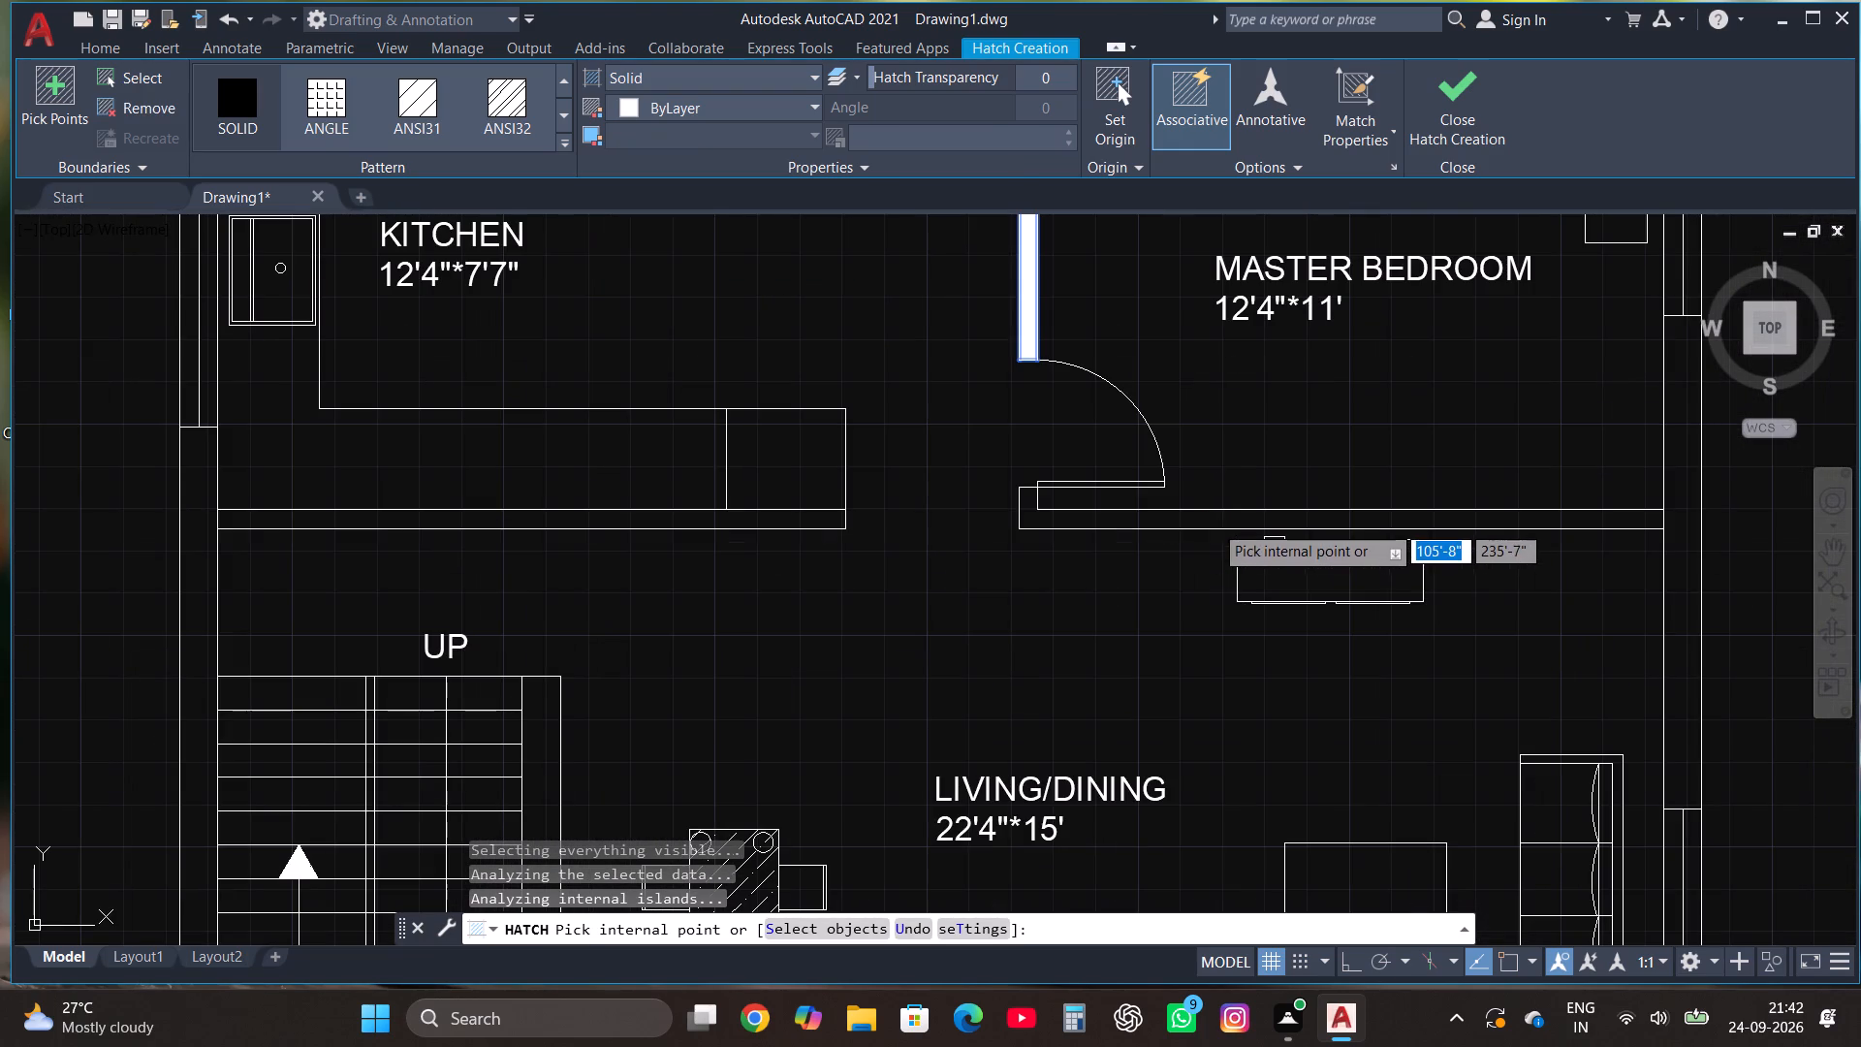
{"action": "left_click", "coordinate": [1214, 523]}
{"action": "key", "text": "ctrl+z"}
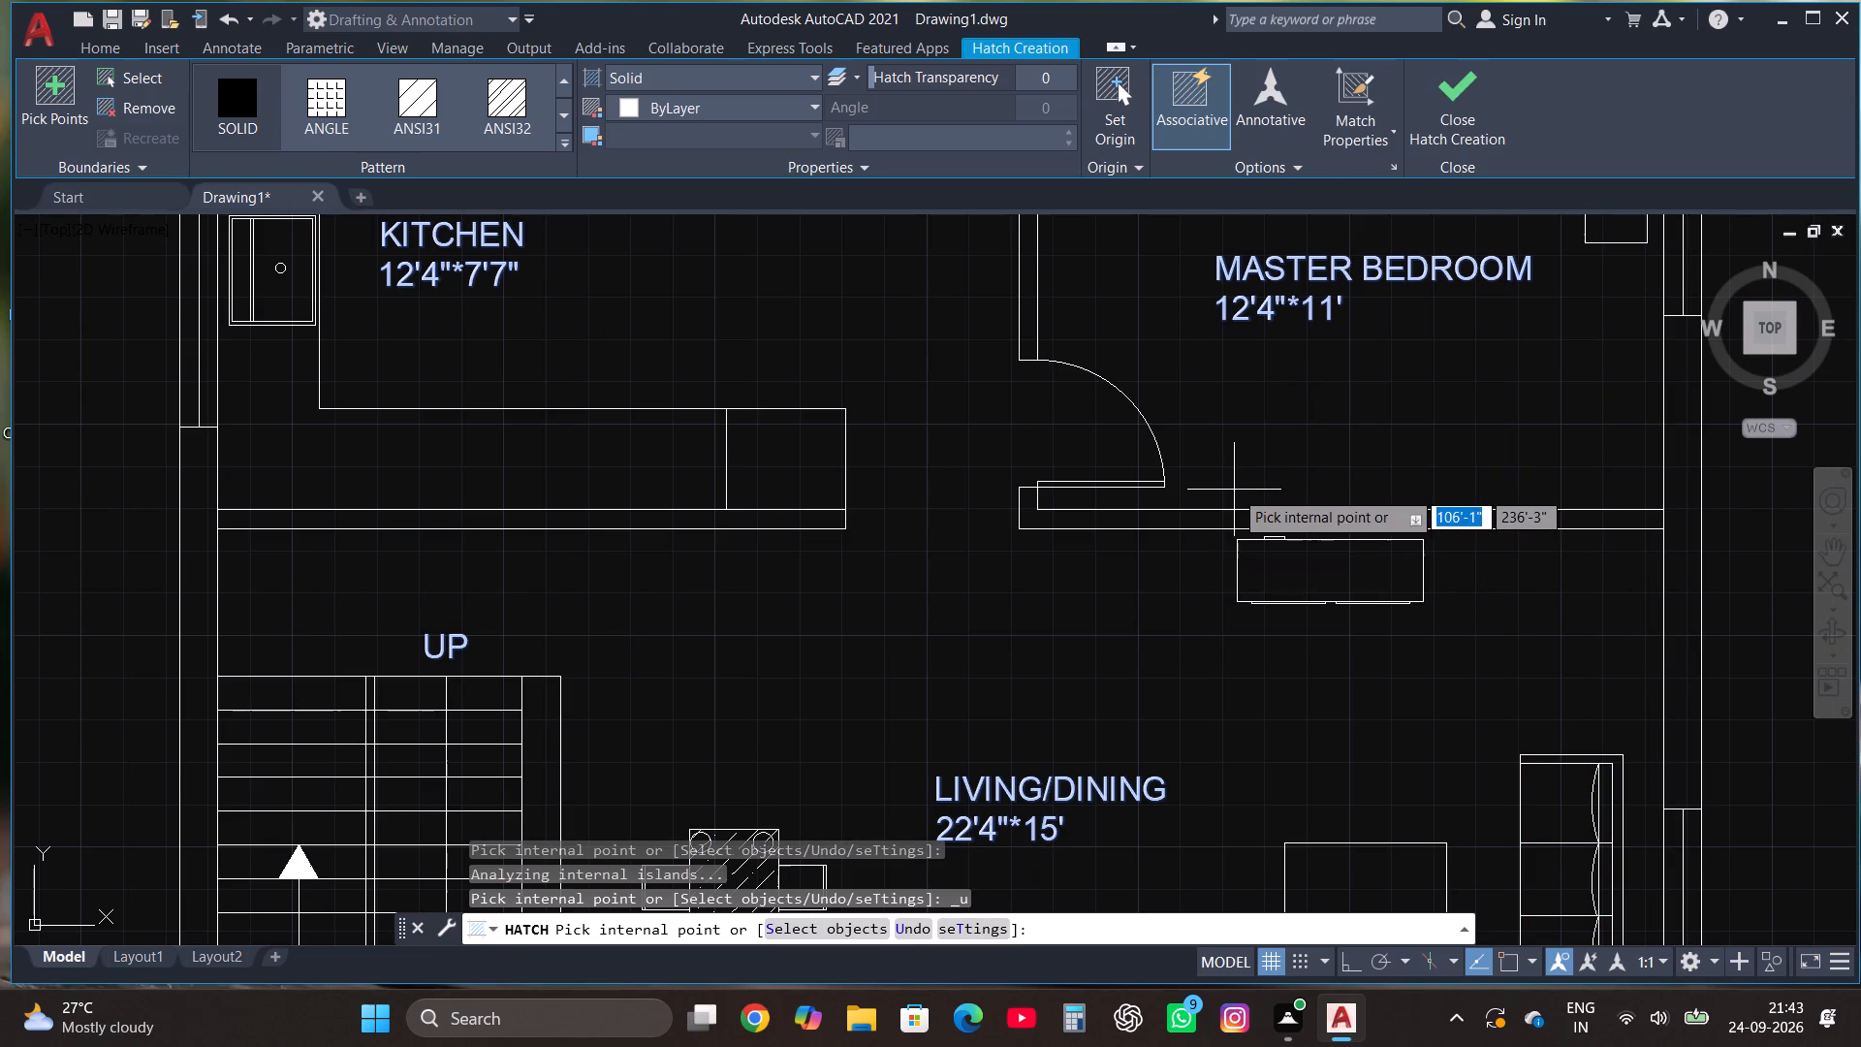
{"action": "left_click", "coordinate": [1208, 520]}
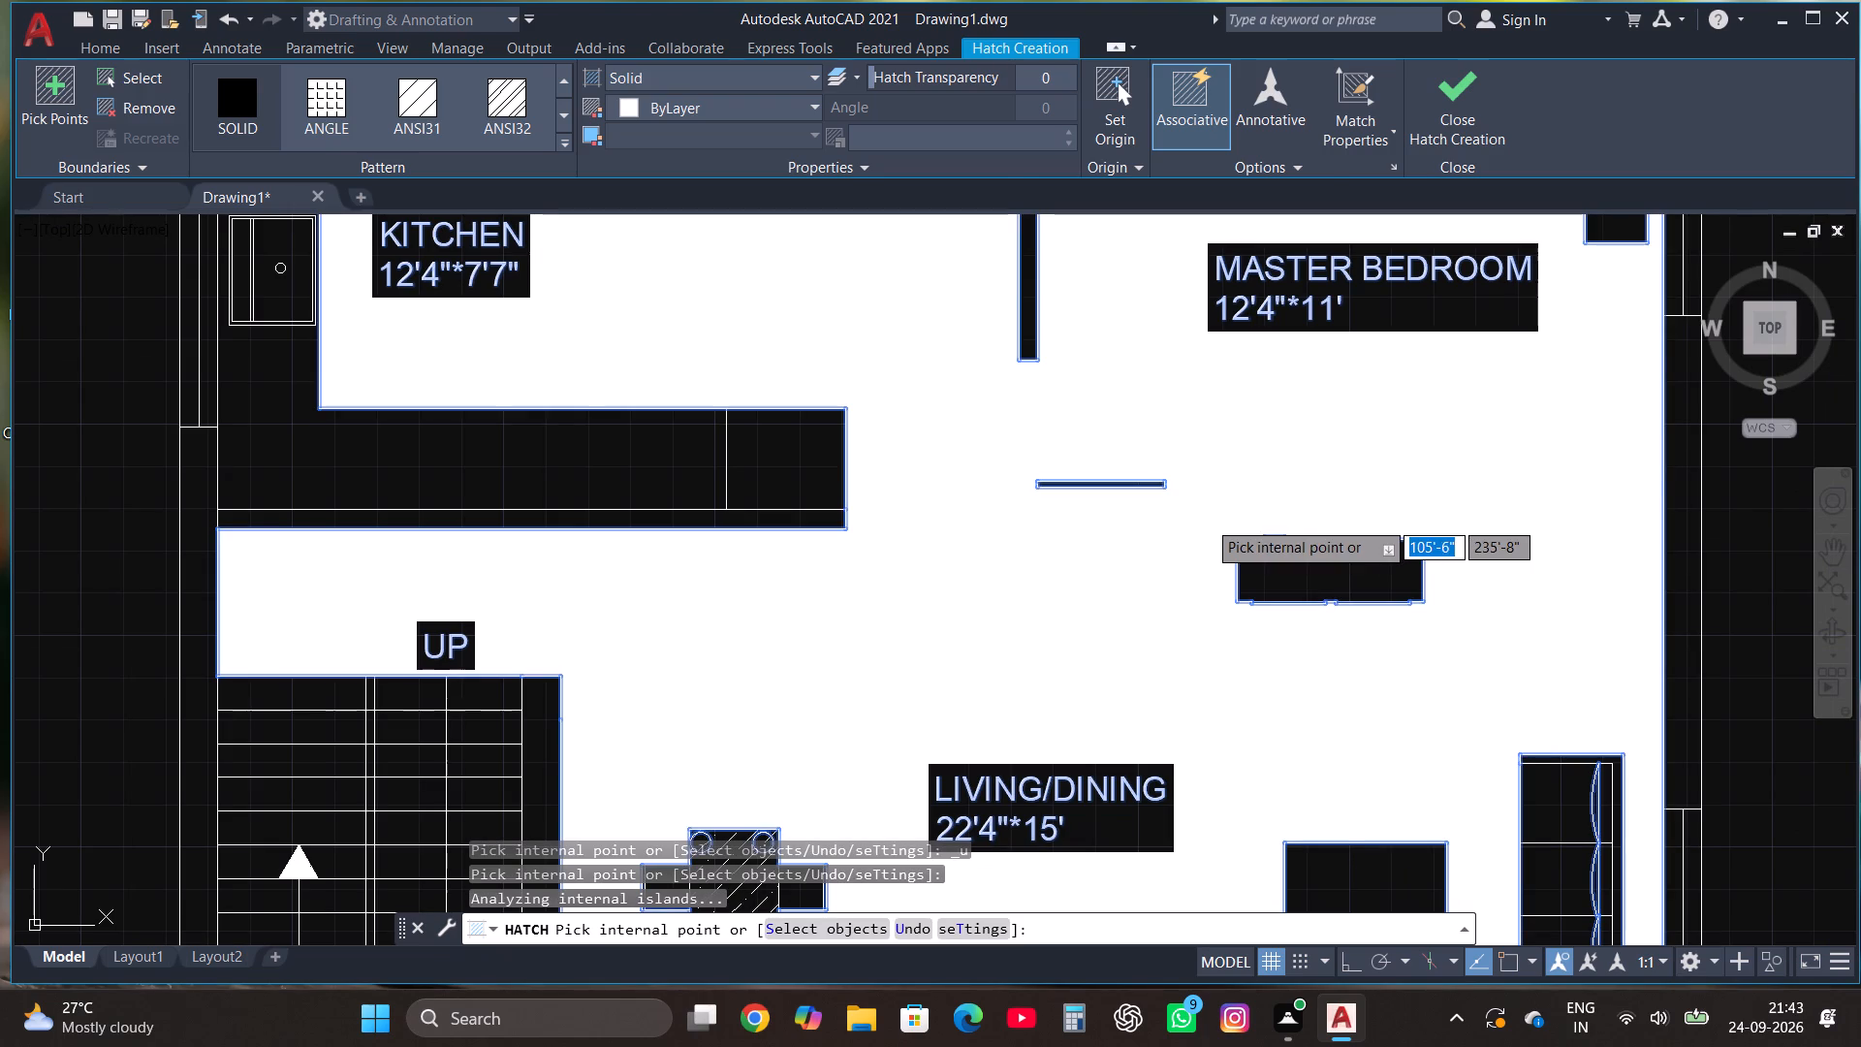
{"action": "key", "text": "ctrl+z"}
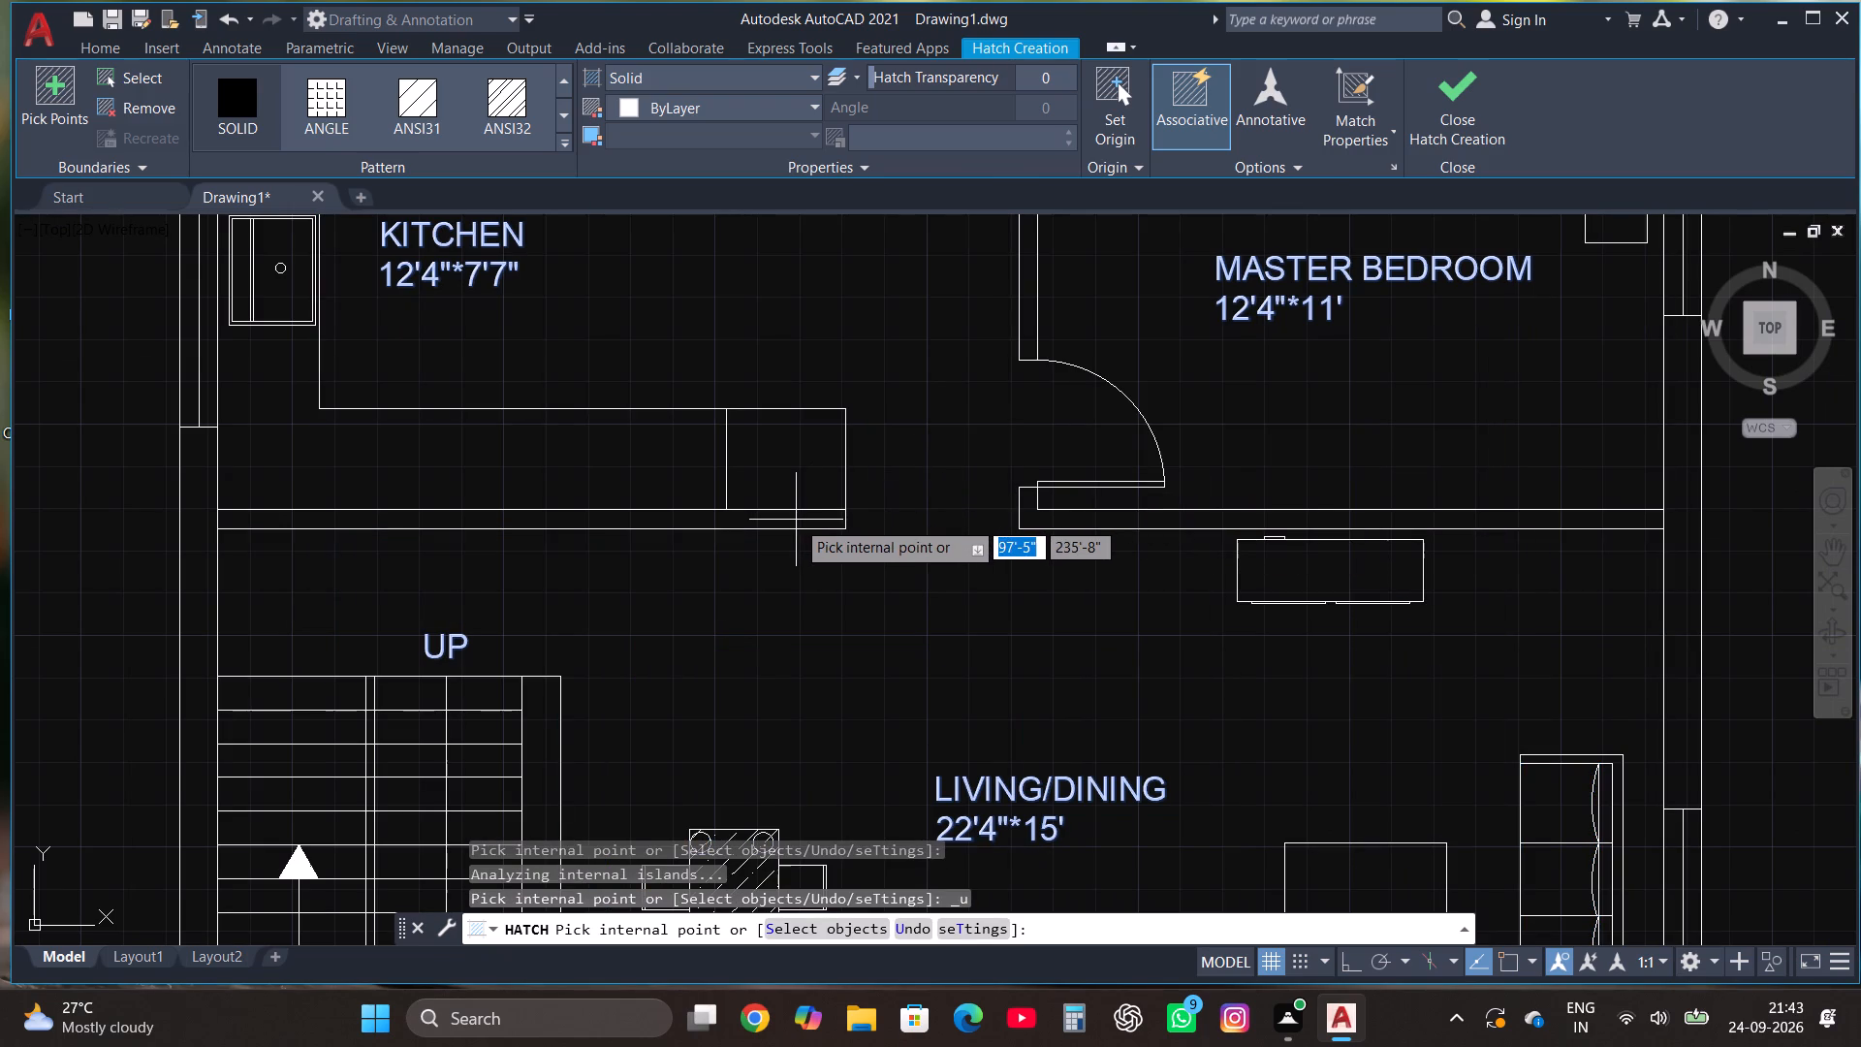
Fill the walls below KITCHEN and MASTER BEDROOM, the right outer wall between their windows and MASTER BEDROOM's passage-side wall with solid hatch.
{"action": "left_click", "coordinate": [796, 519]}
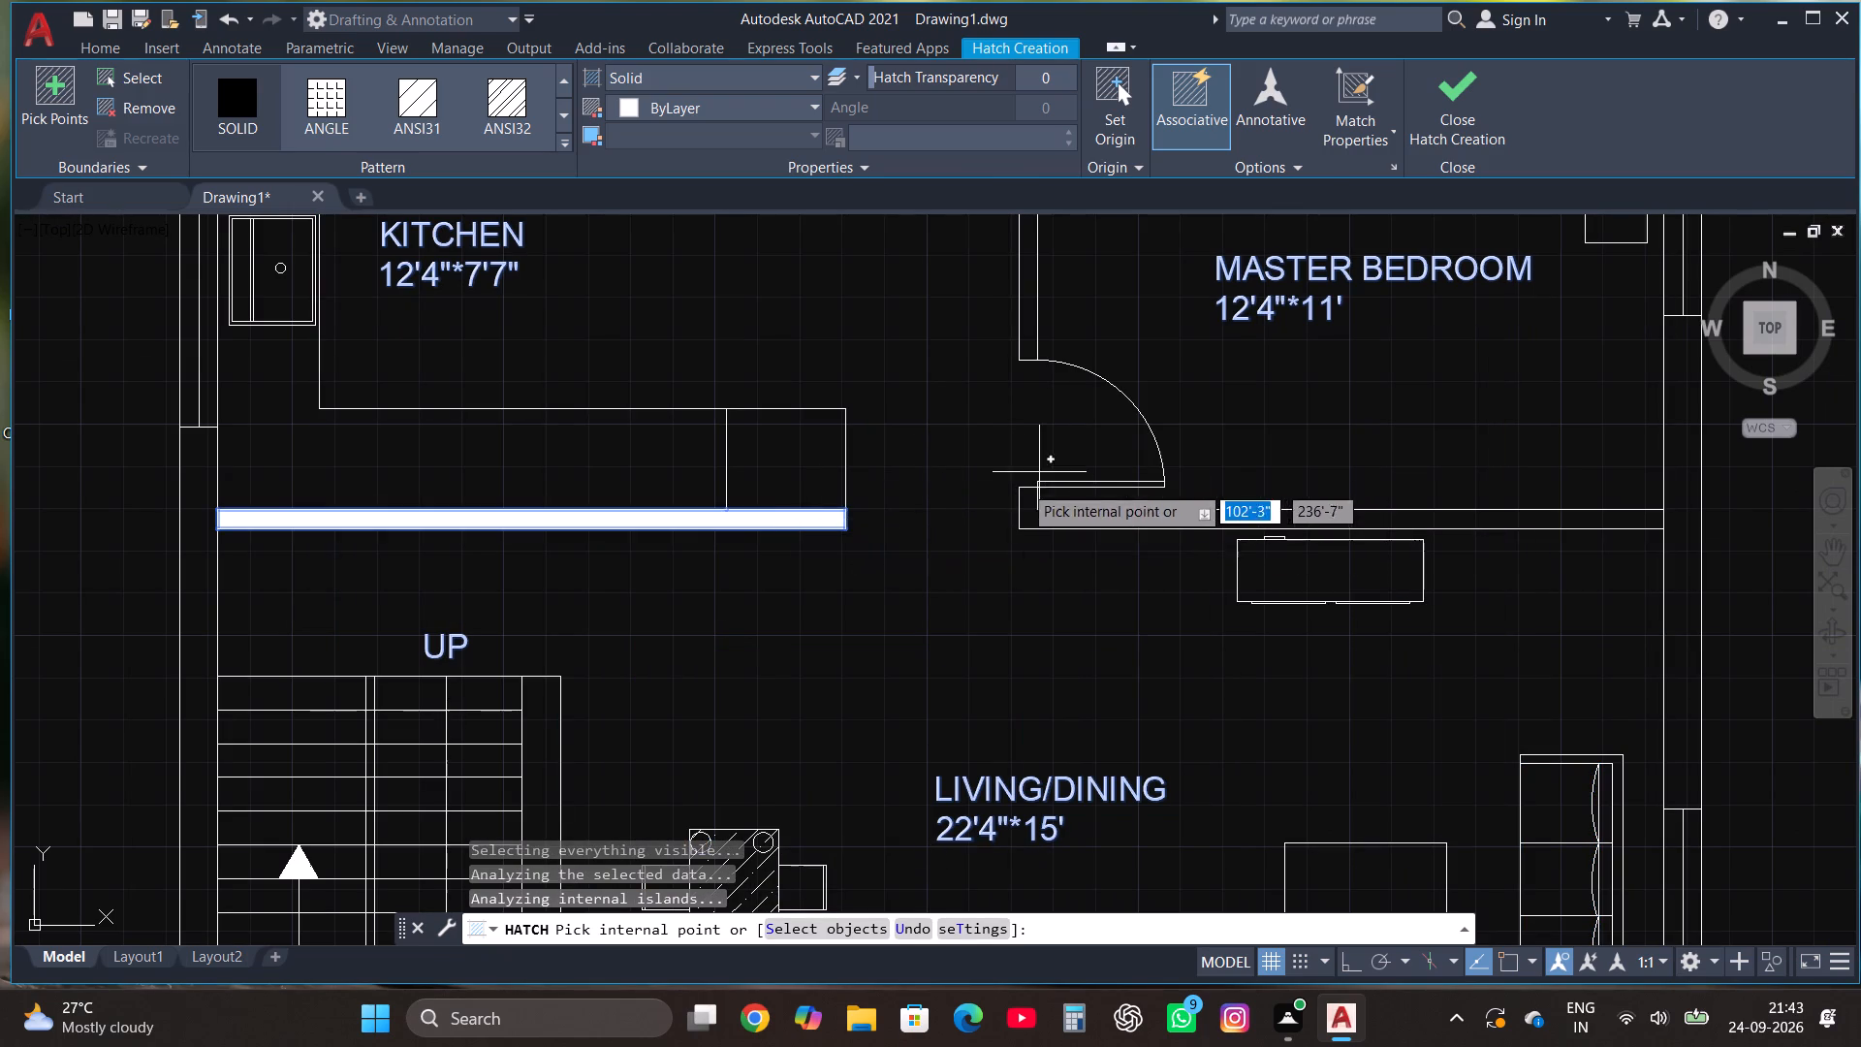
{"action": "left_click", "coordinate": [1024, 516]}
{"action": "scroll", "coordinate": [1030, 519], "scroll_direction": "down", "scroll_amount": 1}
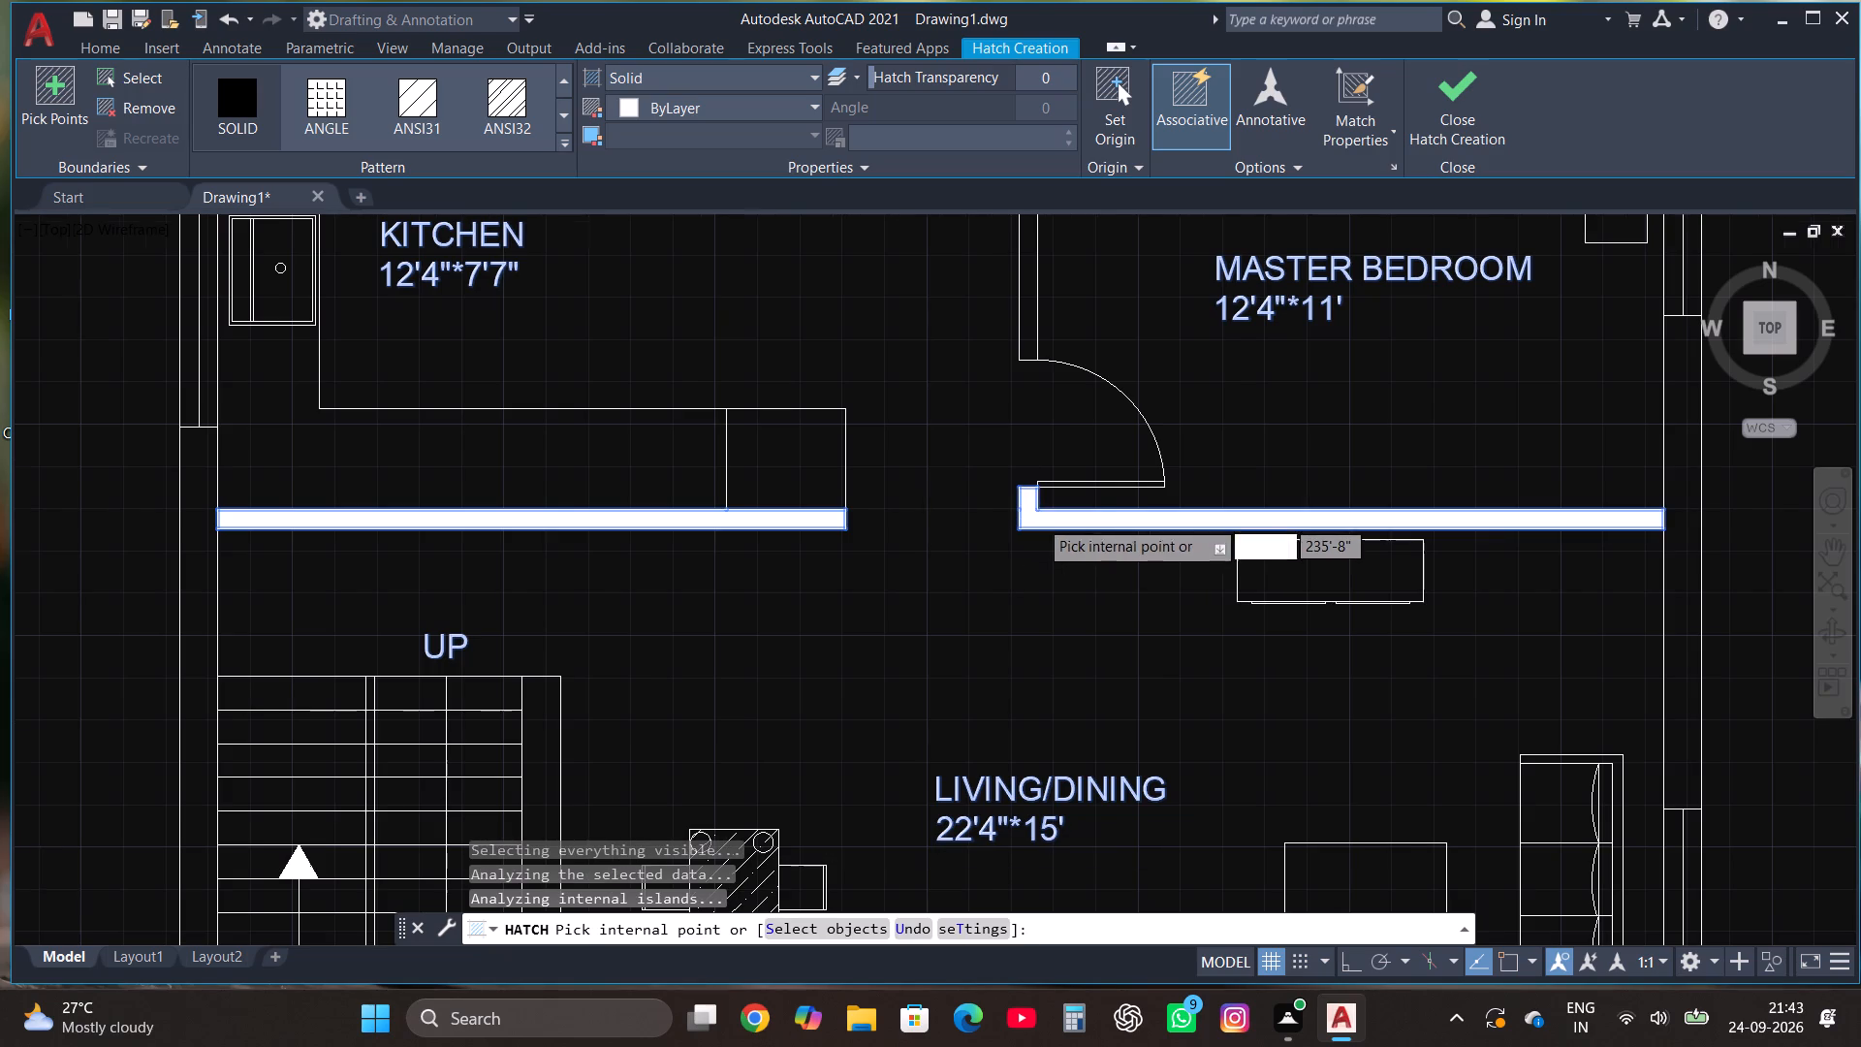
{"action": "scroll", "coordinate": [1430, 521], "scroll_direction": "up", "scroll_amount": 1}
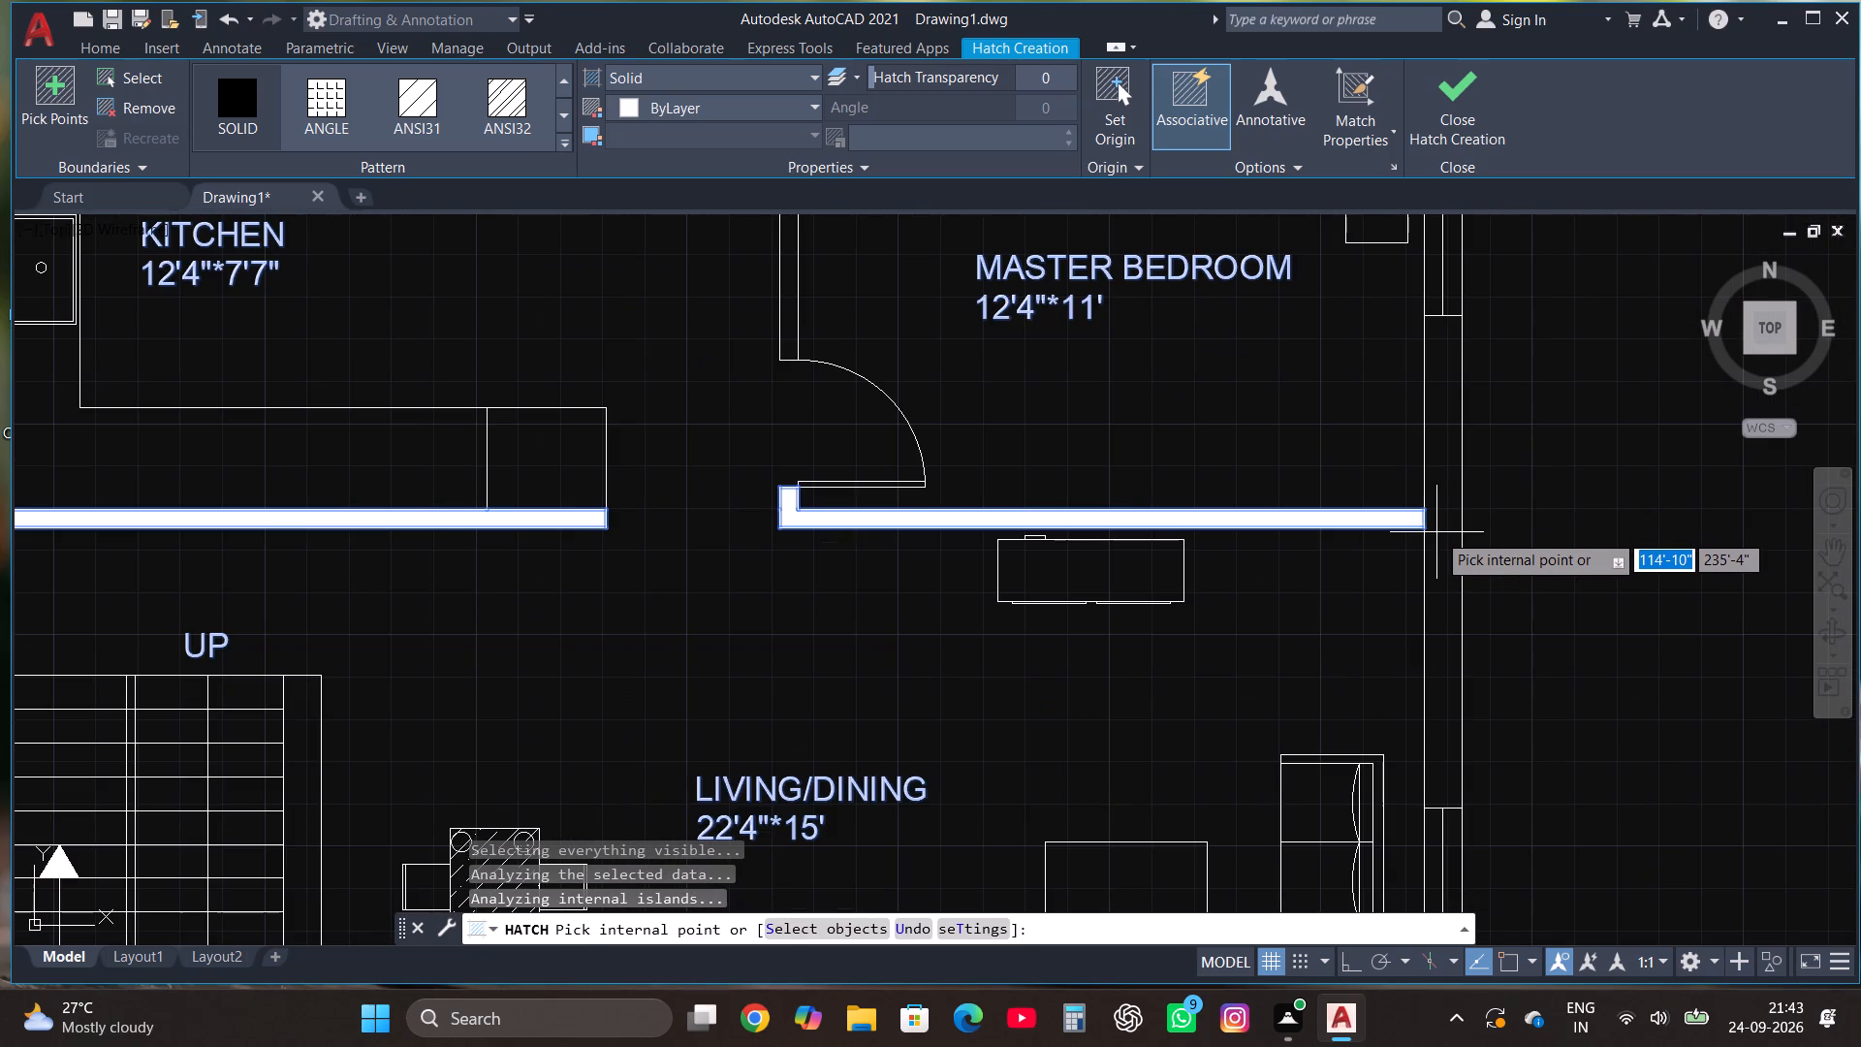
{"action": "left_click", "coordinate": [1435, 530]}
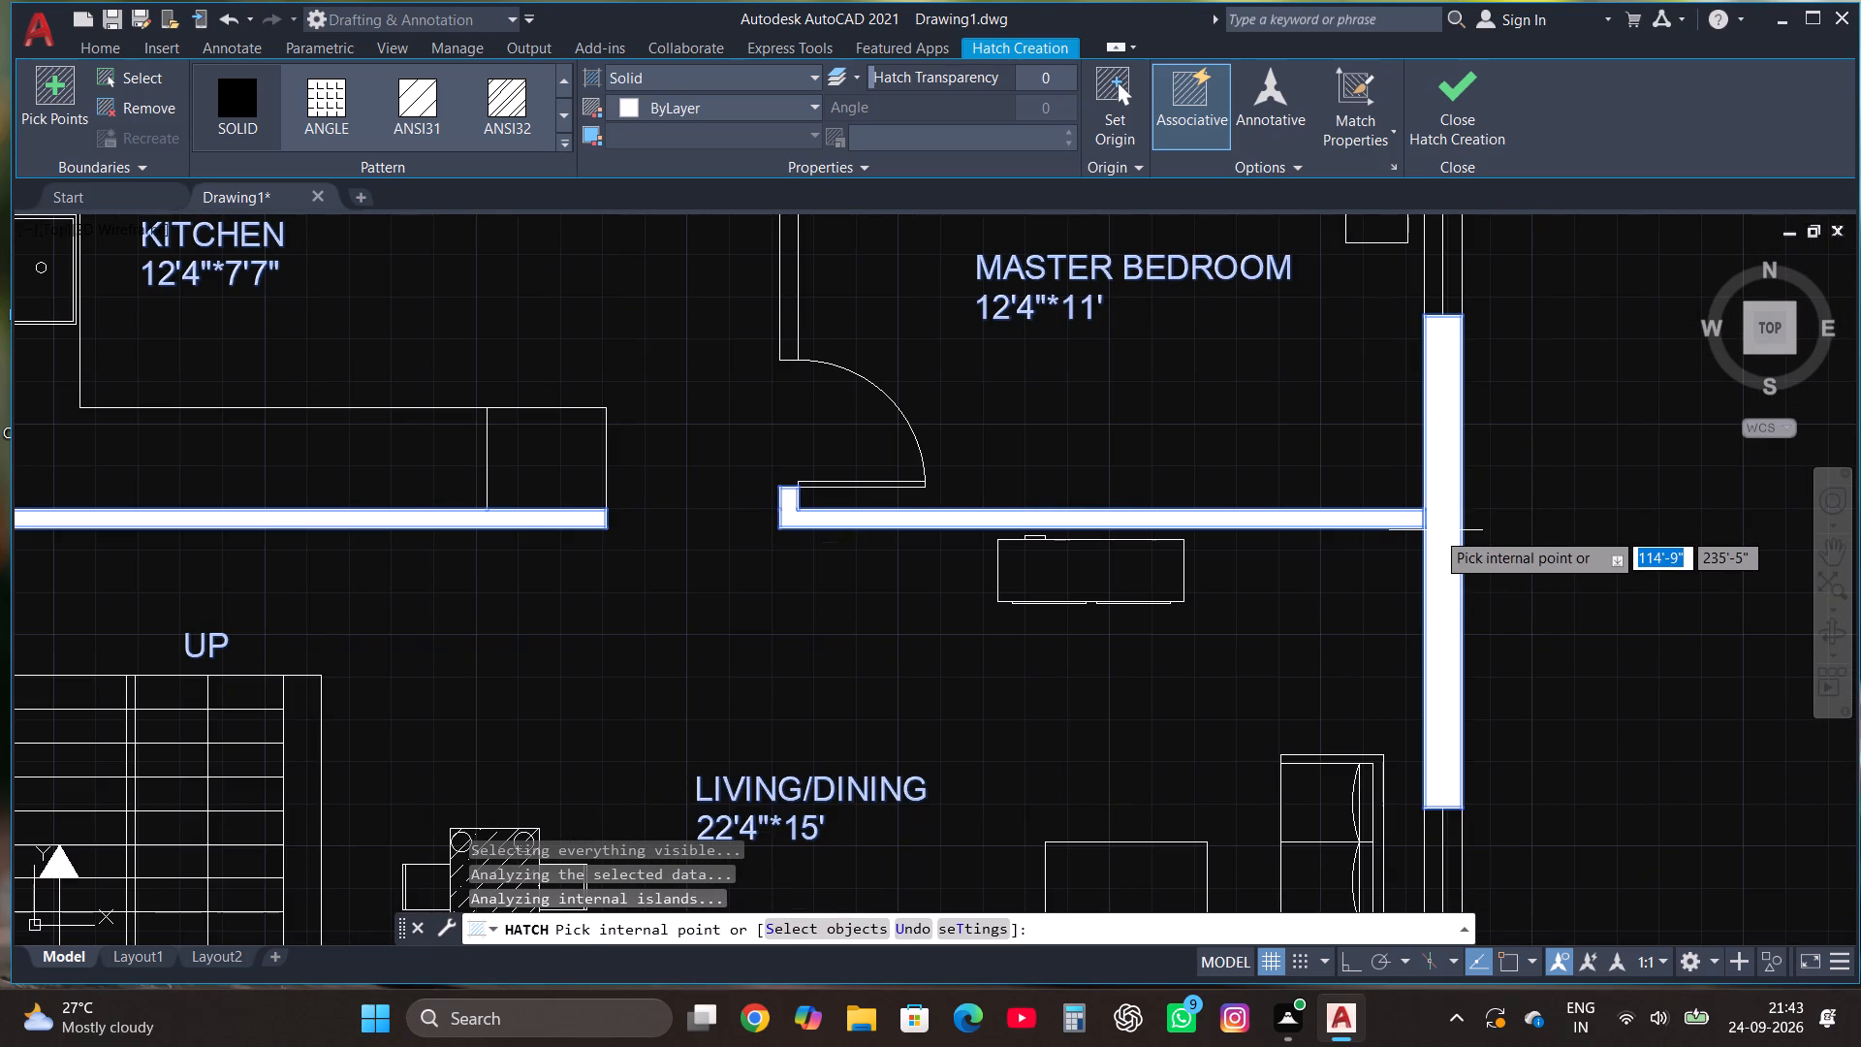
{"action": "scroll", "coordinate": [1435, 537], "scroll_direction": "down", "scroll_amount": 2}
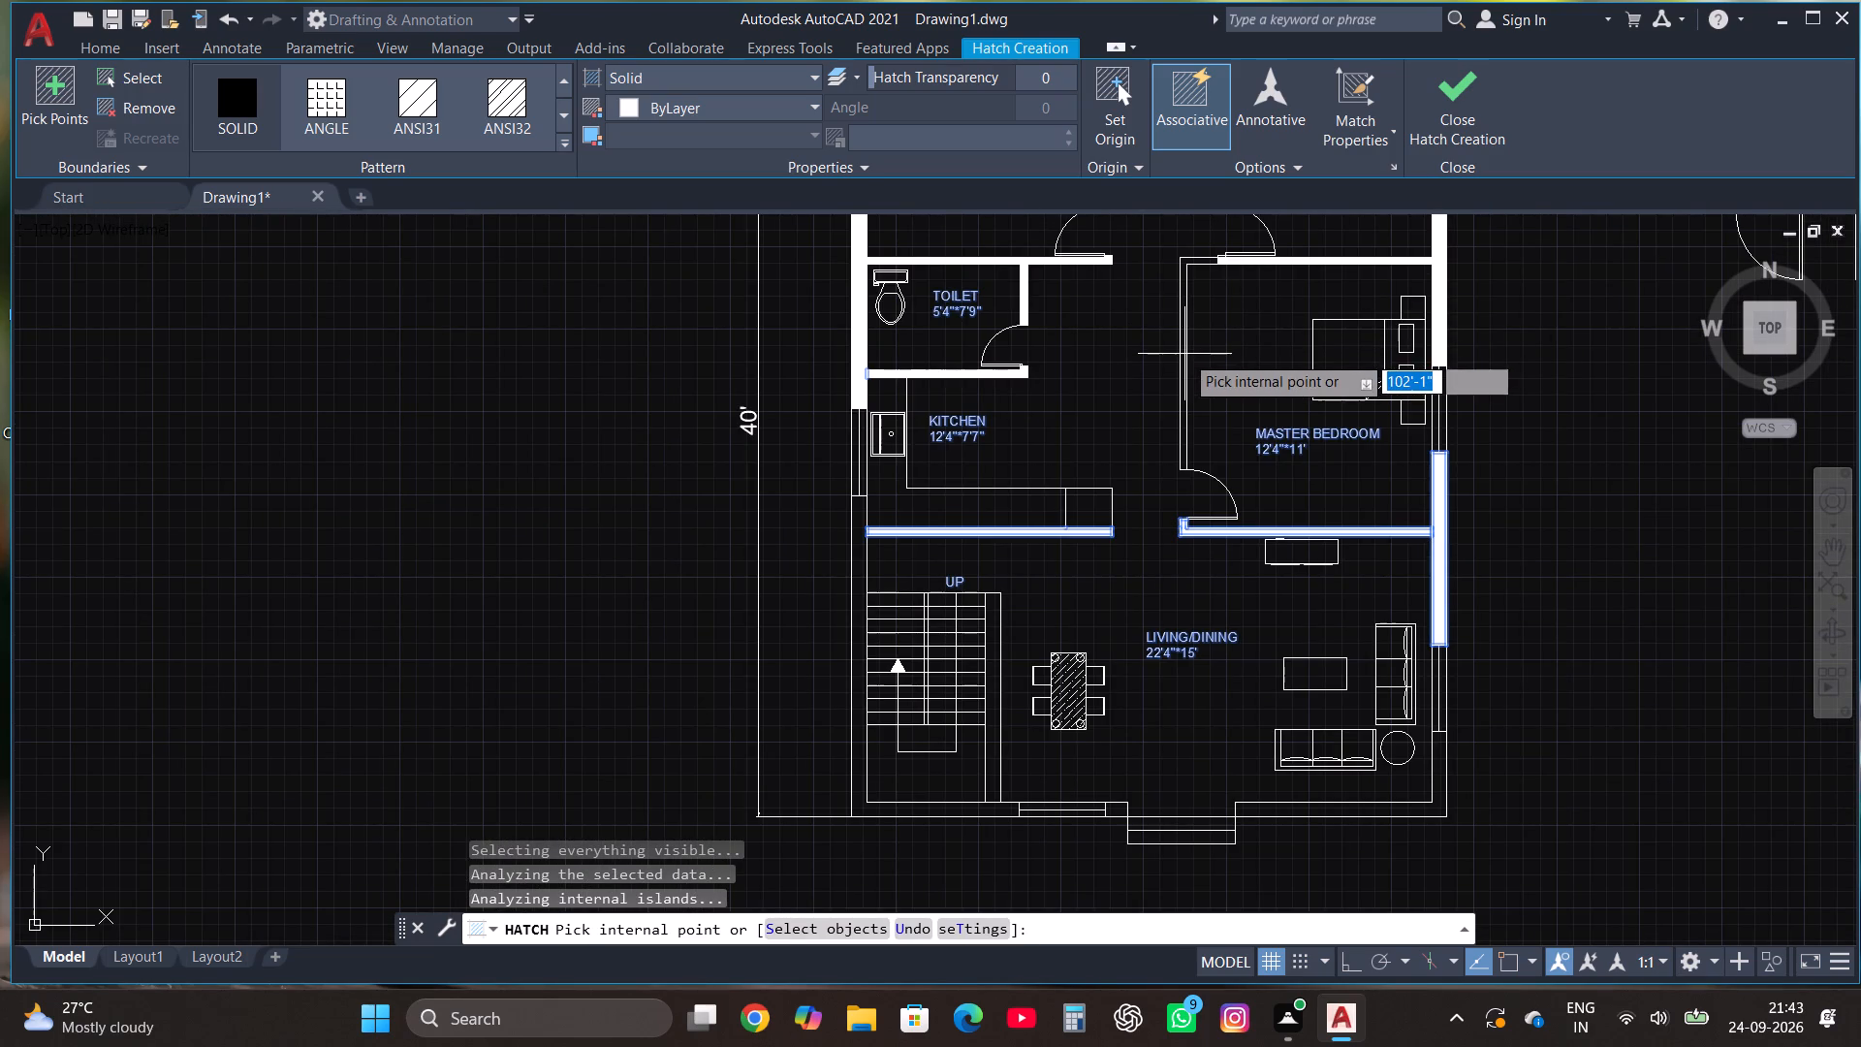
{"action": "scroll", "coordinate": [1184, 354], "scroll_direction": "up", "scroll_amount": 2}
{"action": "left_click", "coordinate": [1183, 354]}
{"action": "scroll", "coordinate": [1141, 439], "scroll_direction": "down", "scroll_amount": 1}
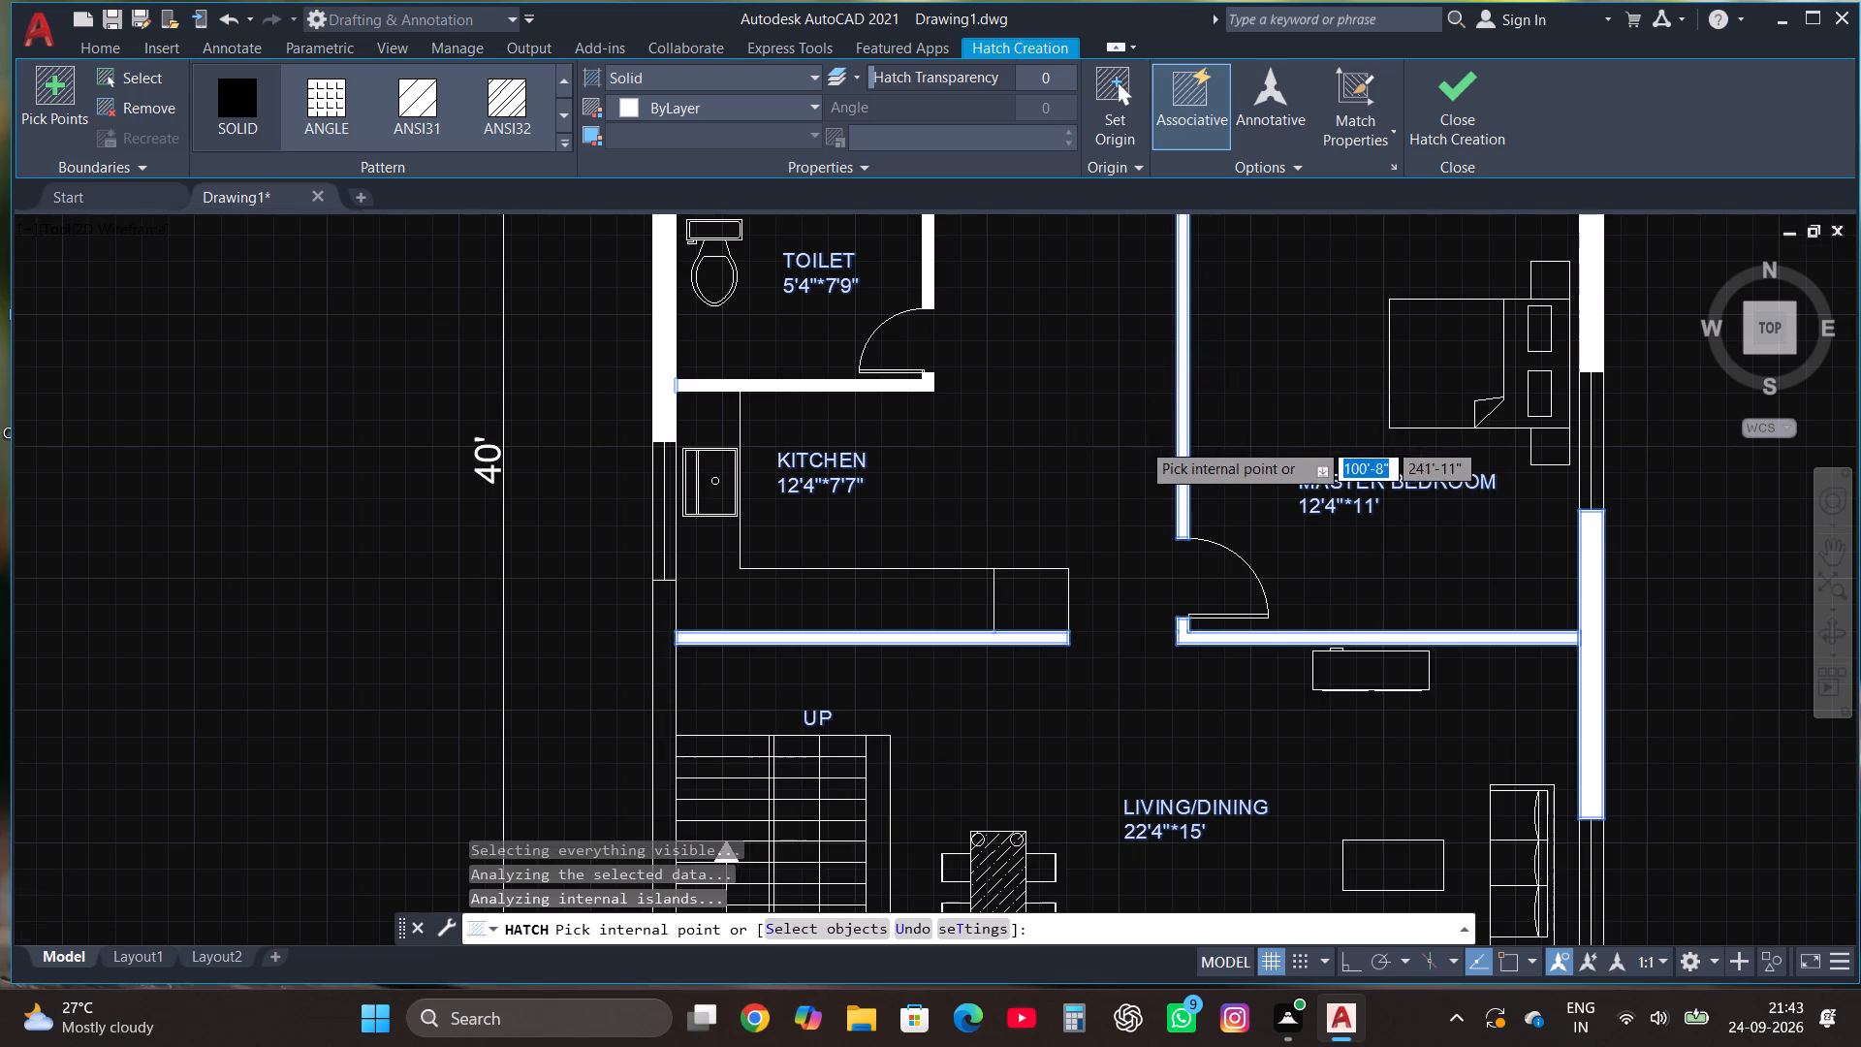
Fill the outer walls around the staircase and LIVING/DINING with solid hatch, including the short piece between the front window and entrance.
{"action": "scroll", "coordinate": [1141, 441], "scroll_direction": "down", "scroll_amount": 1}
{"action": "scroll", "coordinate": [968, 560], "scroll_direction": "up", "scroll_amount": 2}
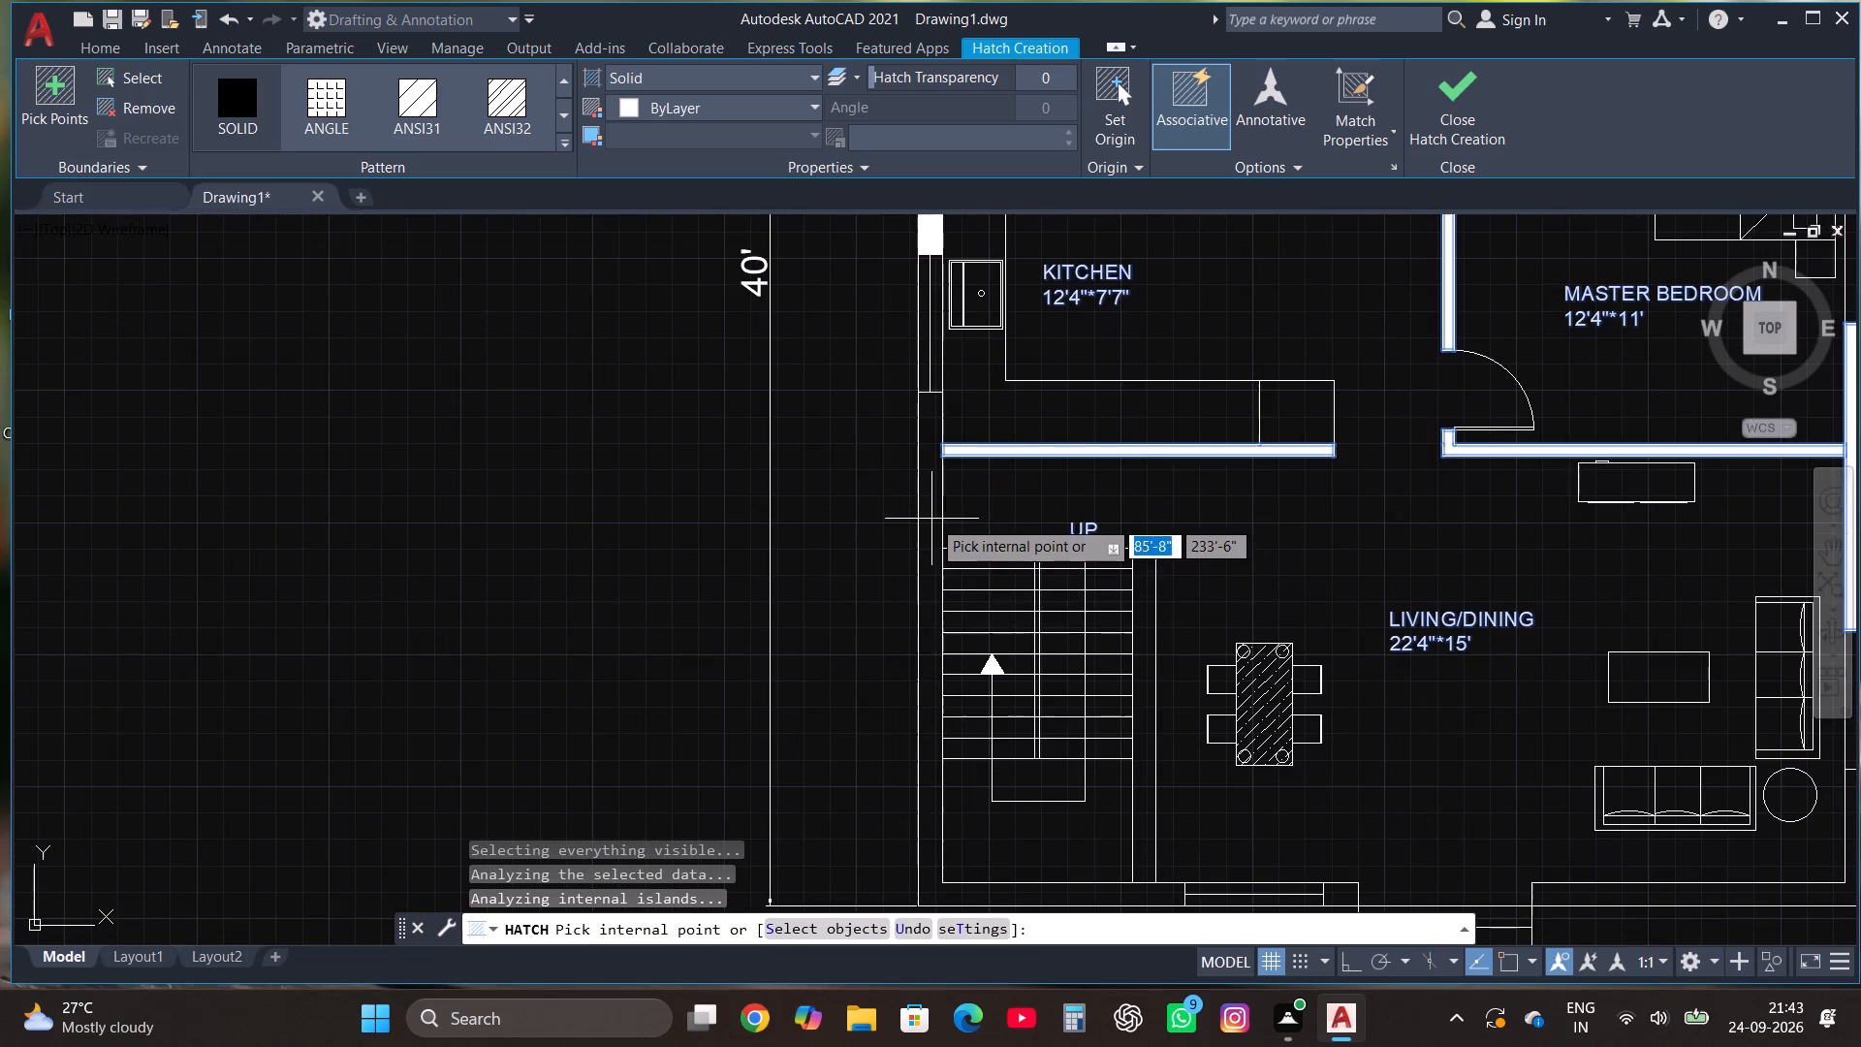
{"action": "left_click", "coordinate": [930, 519]}
{"action": "scroll", "coordinate": [937, 486], "scroll_direction": "down", "scroll_amount": 2}
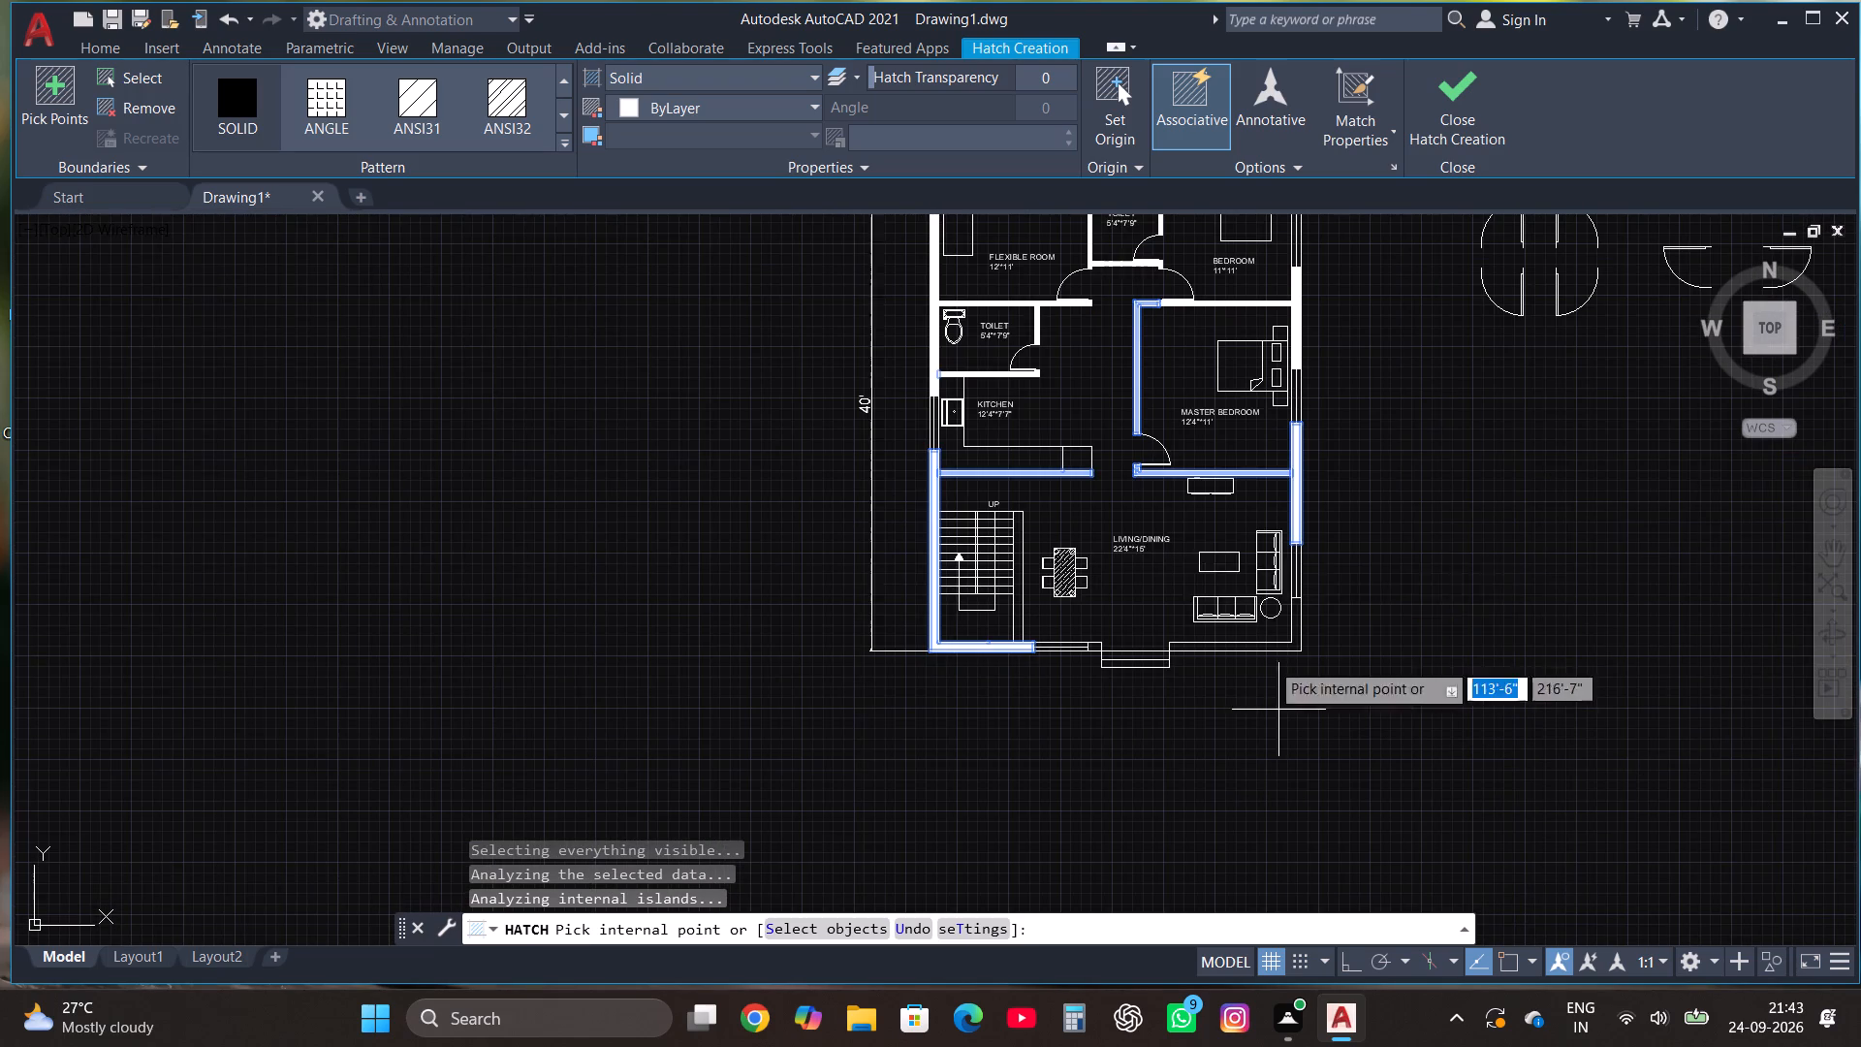
{"action": "scroll", "coordinate": [1201, 634], "scroll_direction": "up", "scroll_amount": 2}
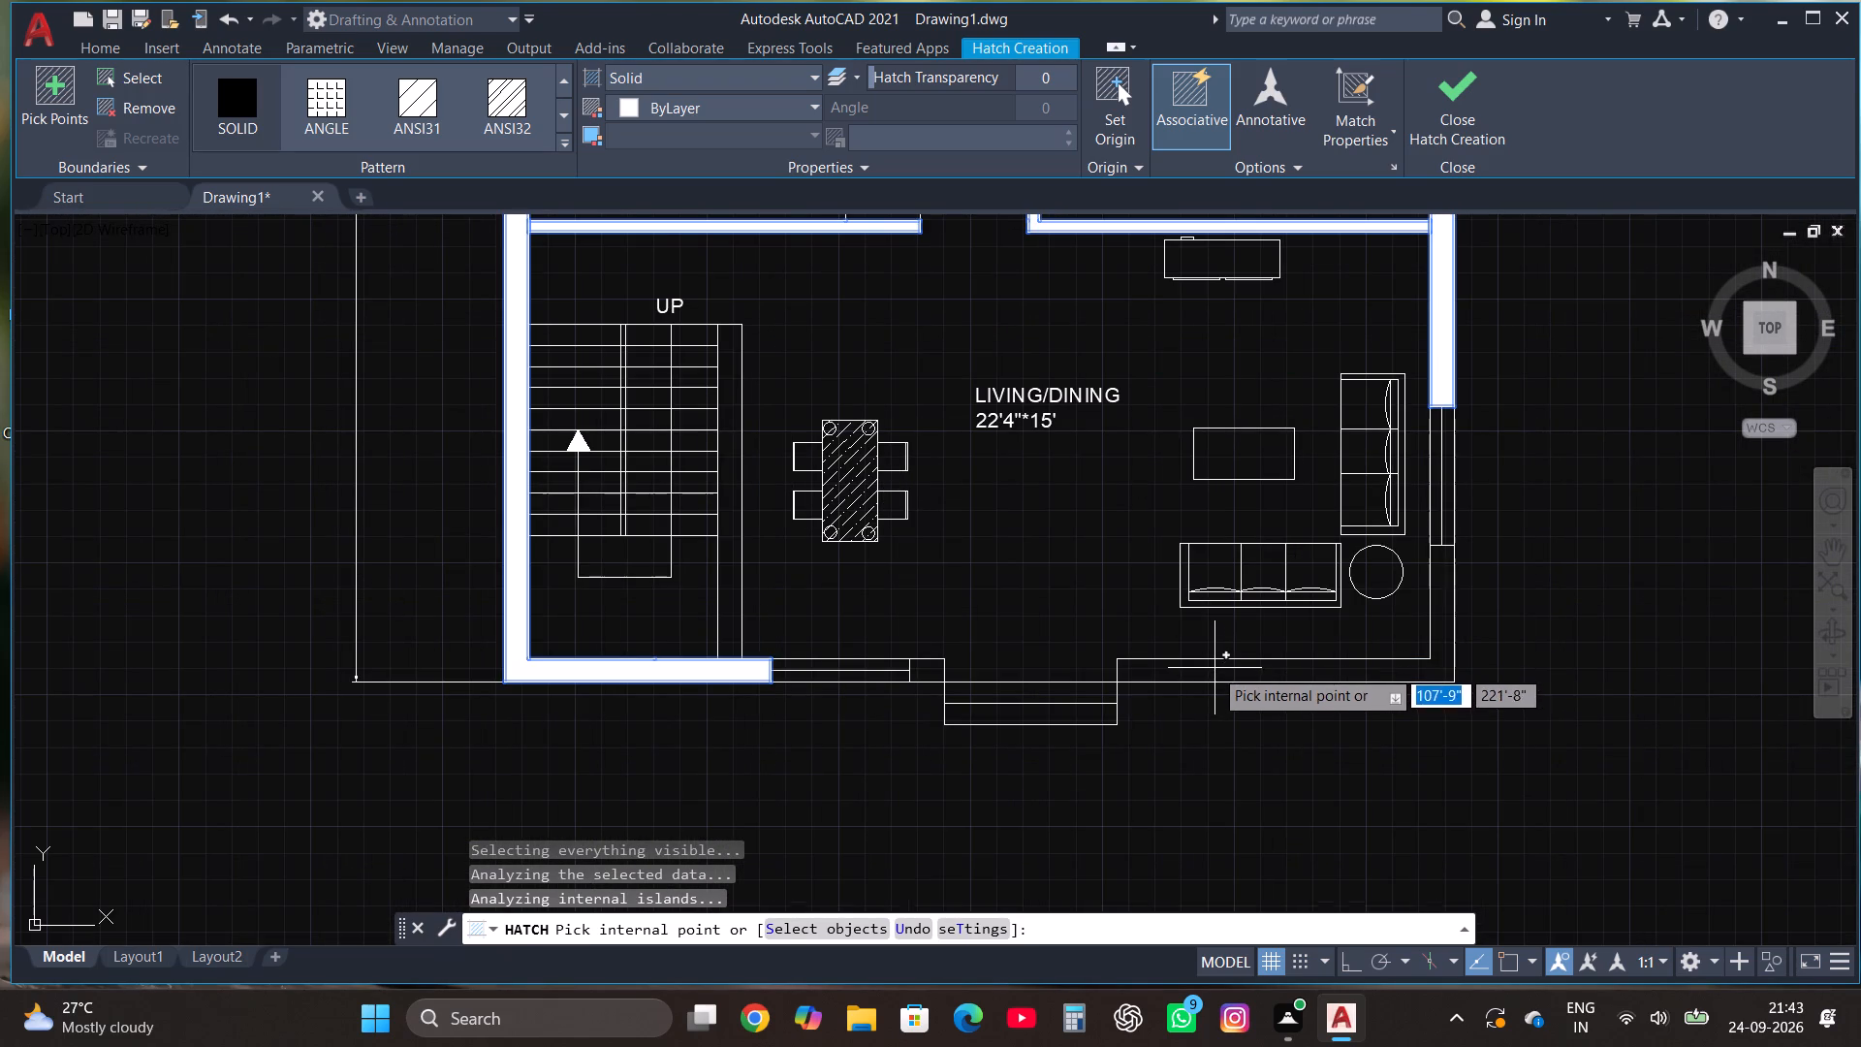
{"action": "left_click", "coordinate": [1214, 670]}
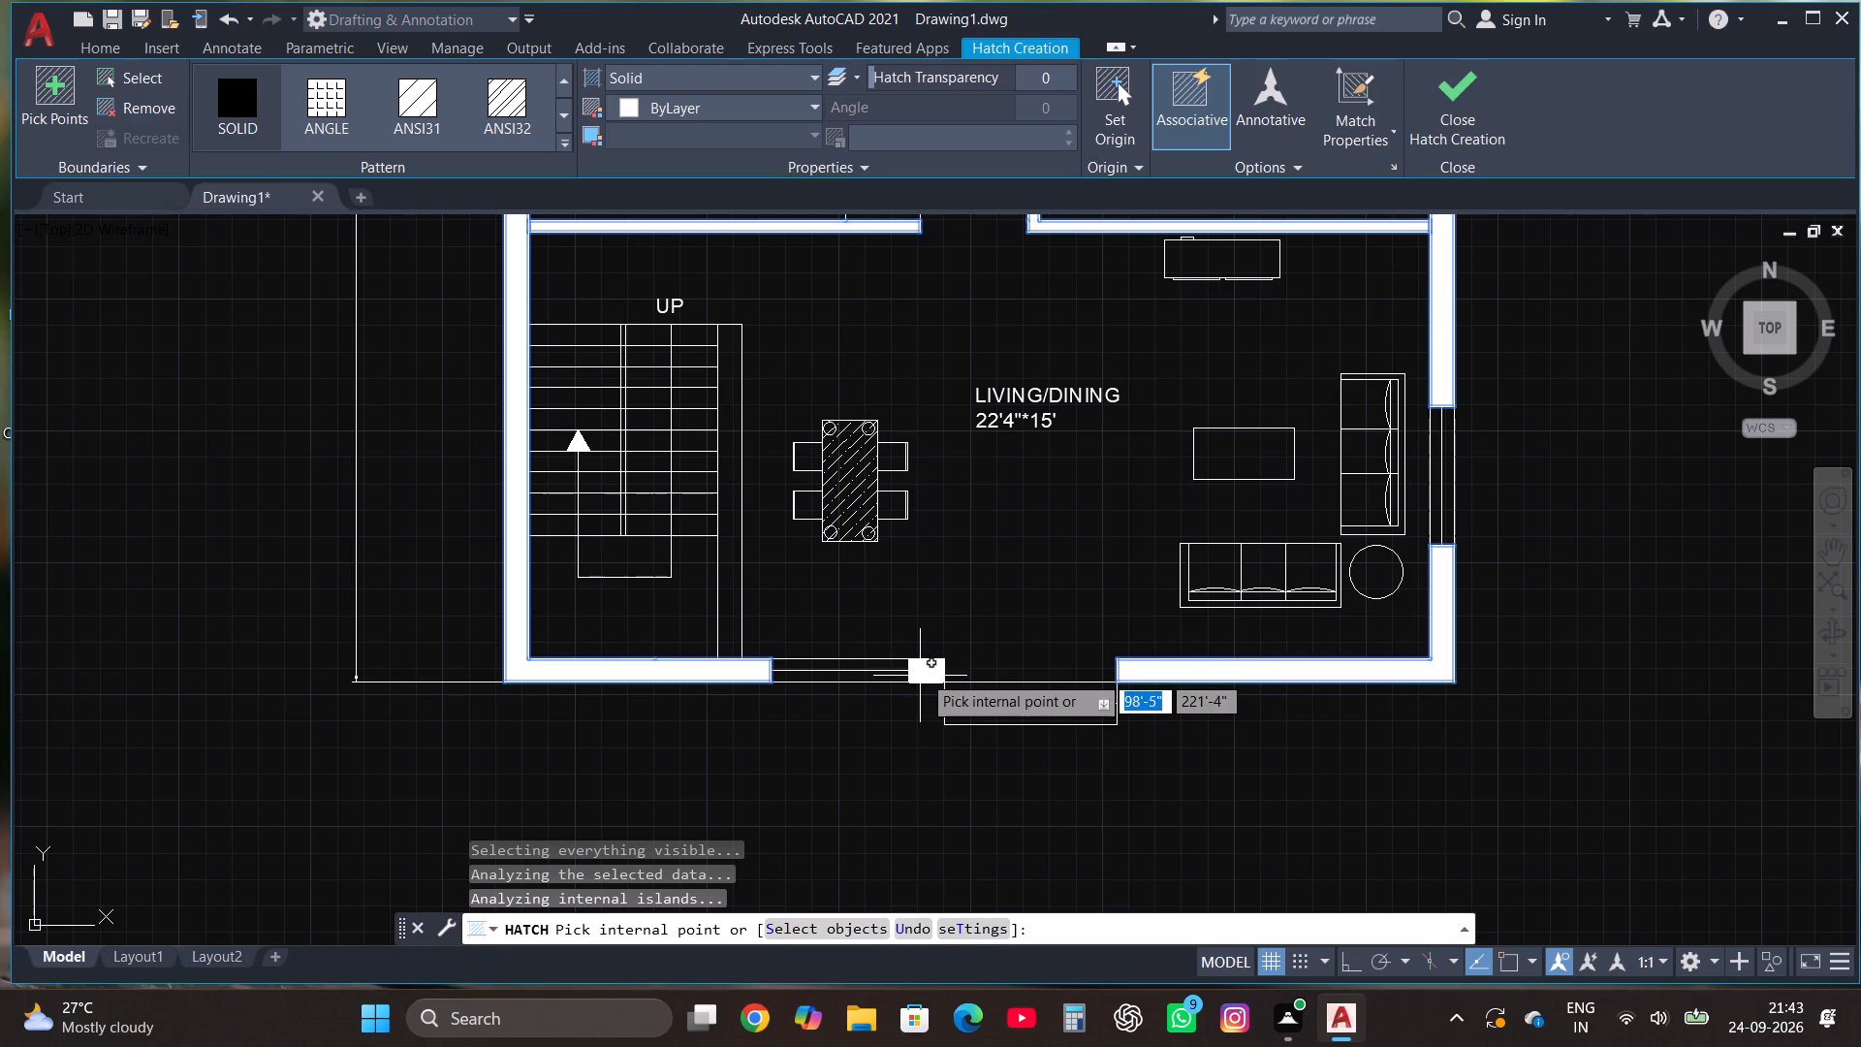
{"action": "left_click", "coordinate": [922, 672]}
Fill the wall beside the staircase with solid hatch and finish the hatch.
{"action": "scroll", "coordinate": [974, 750], "scroll_direction": "down", "scroll_amount": 1}
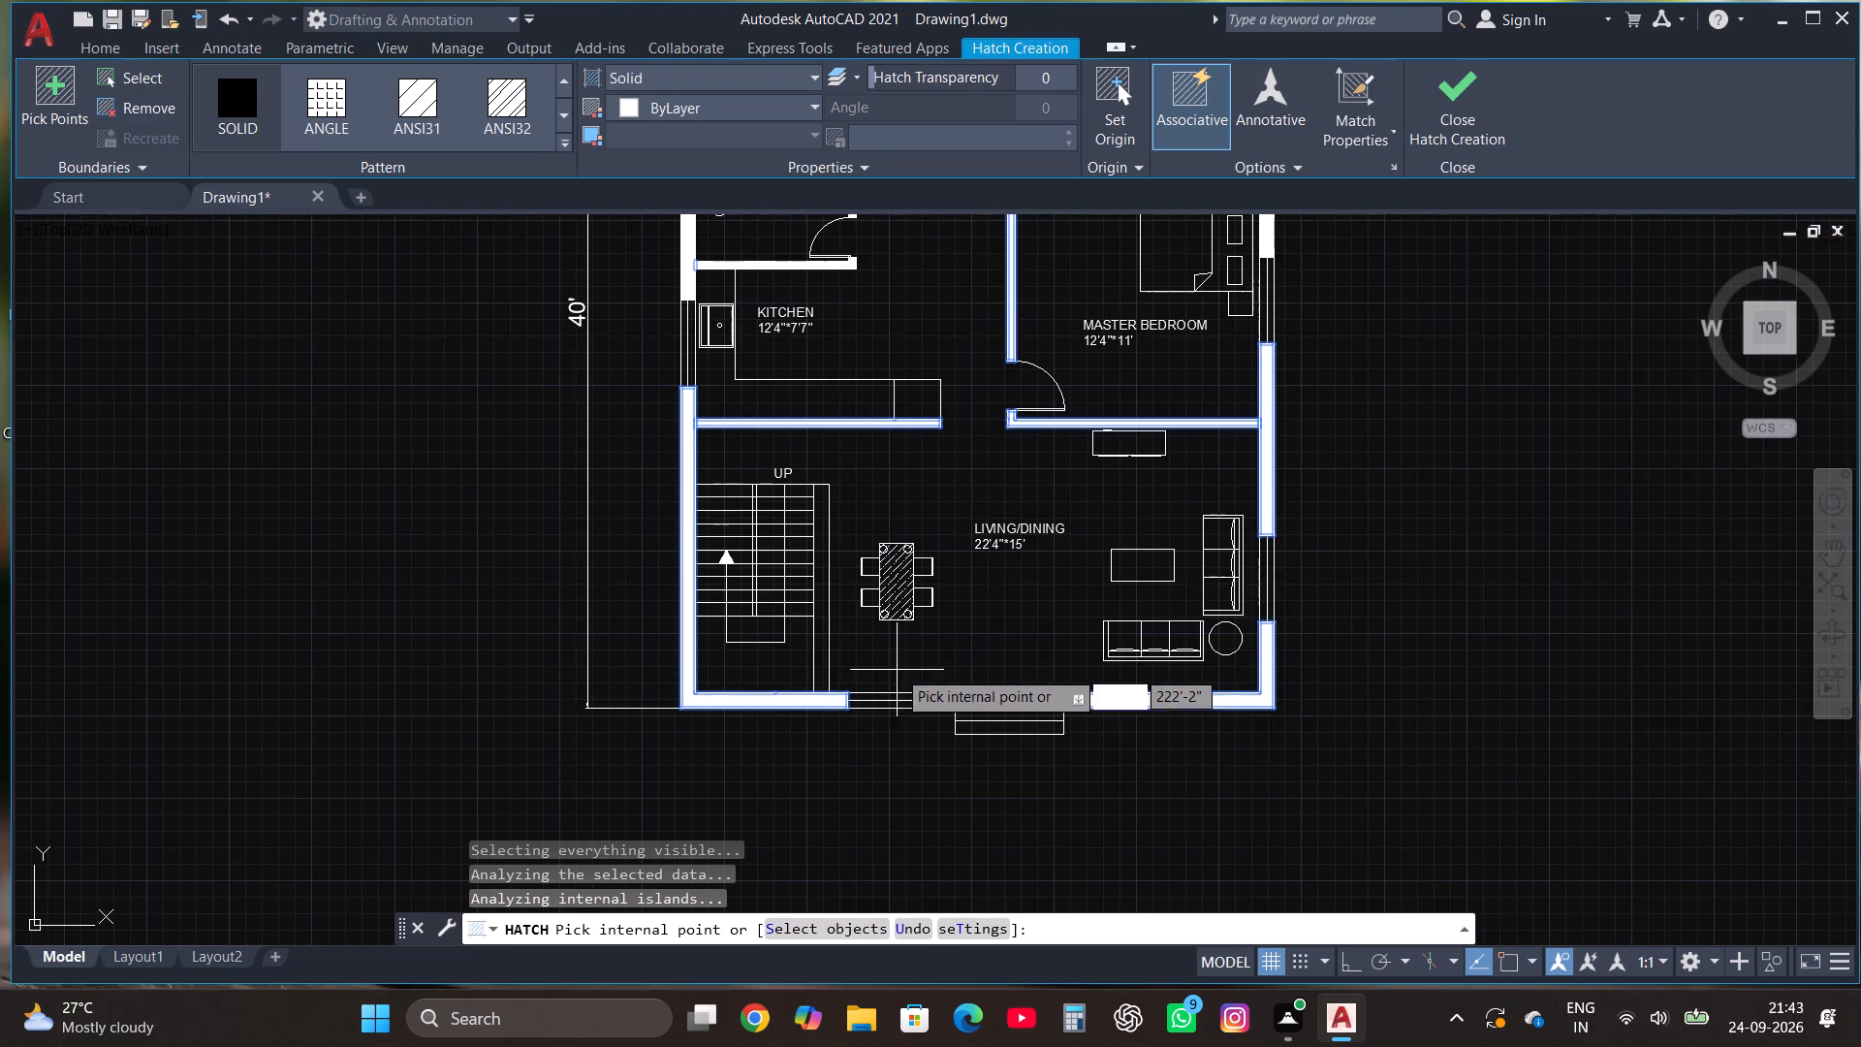
{"action": "scroll", "coordinate": [862, 633], "scroll_direction": "up", "scroll_amount": 2}
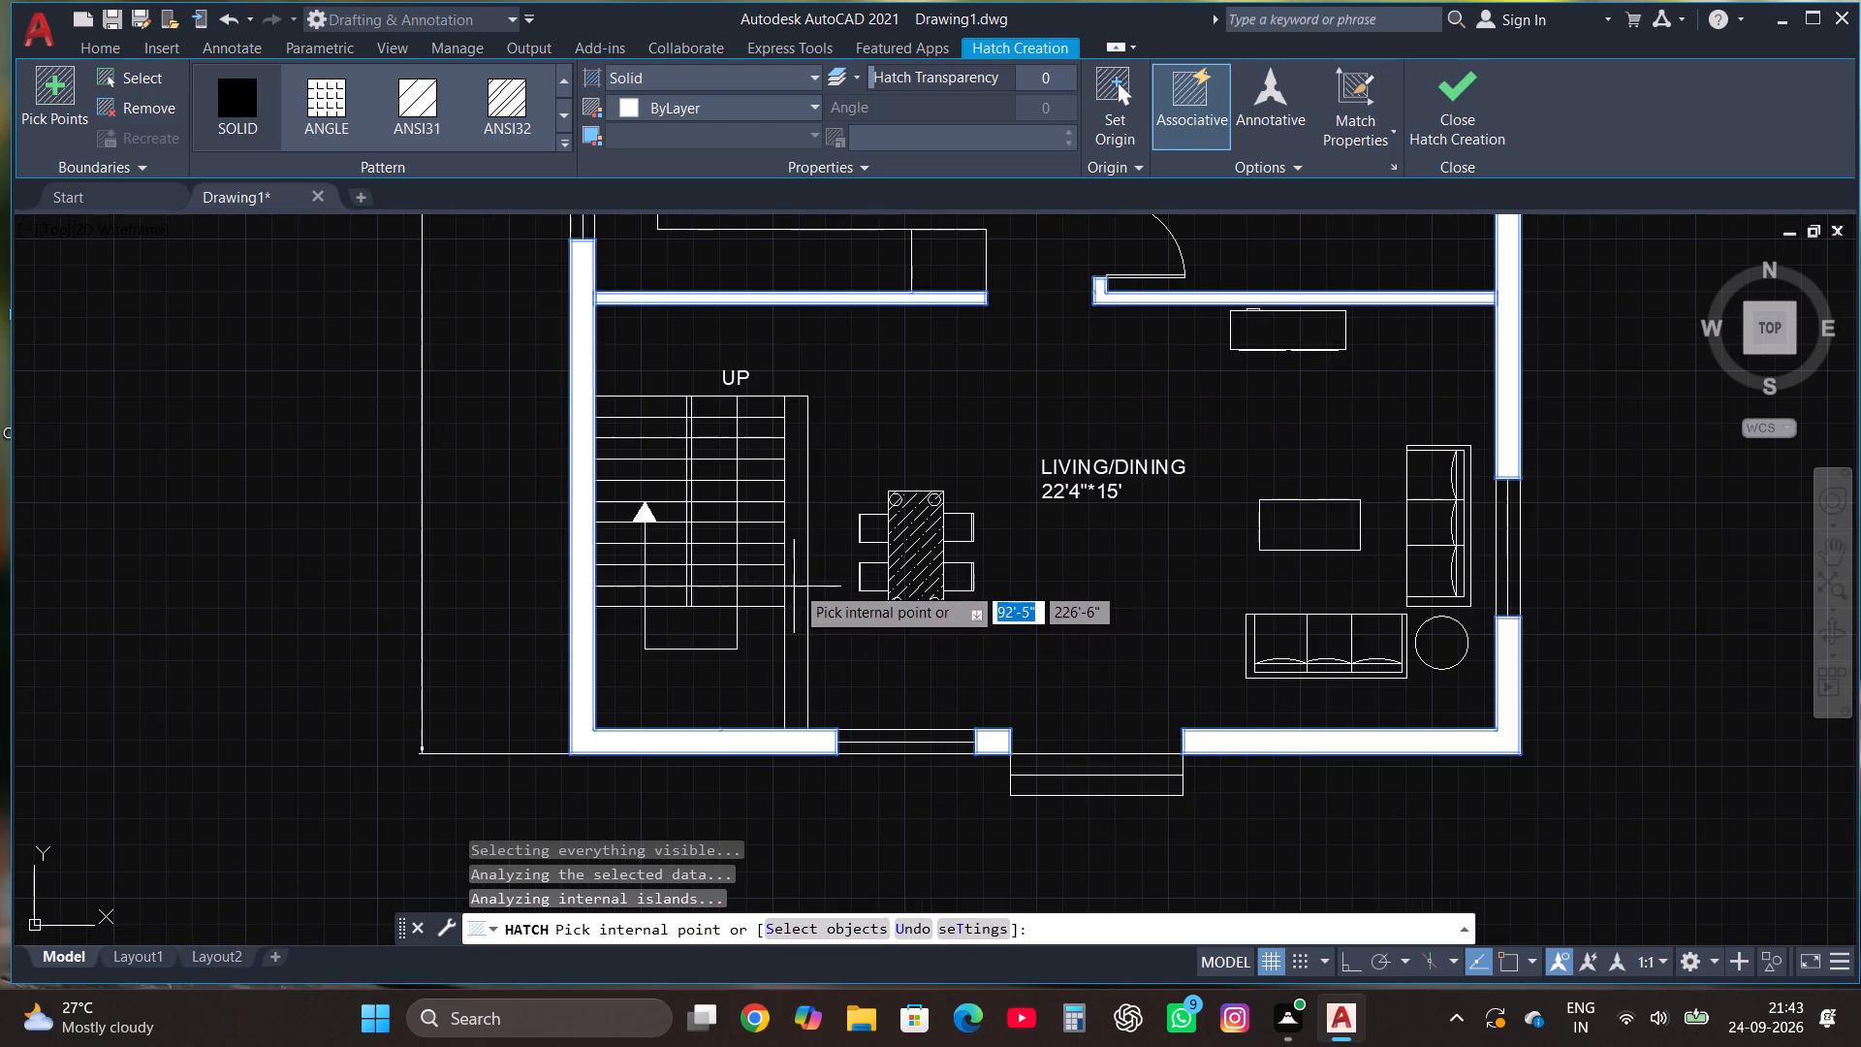
{"action": "left_click", "coordinate": [795, 585]}
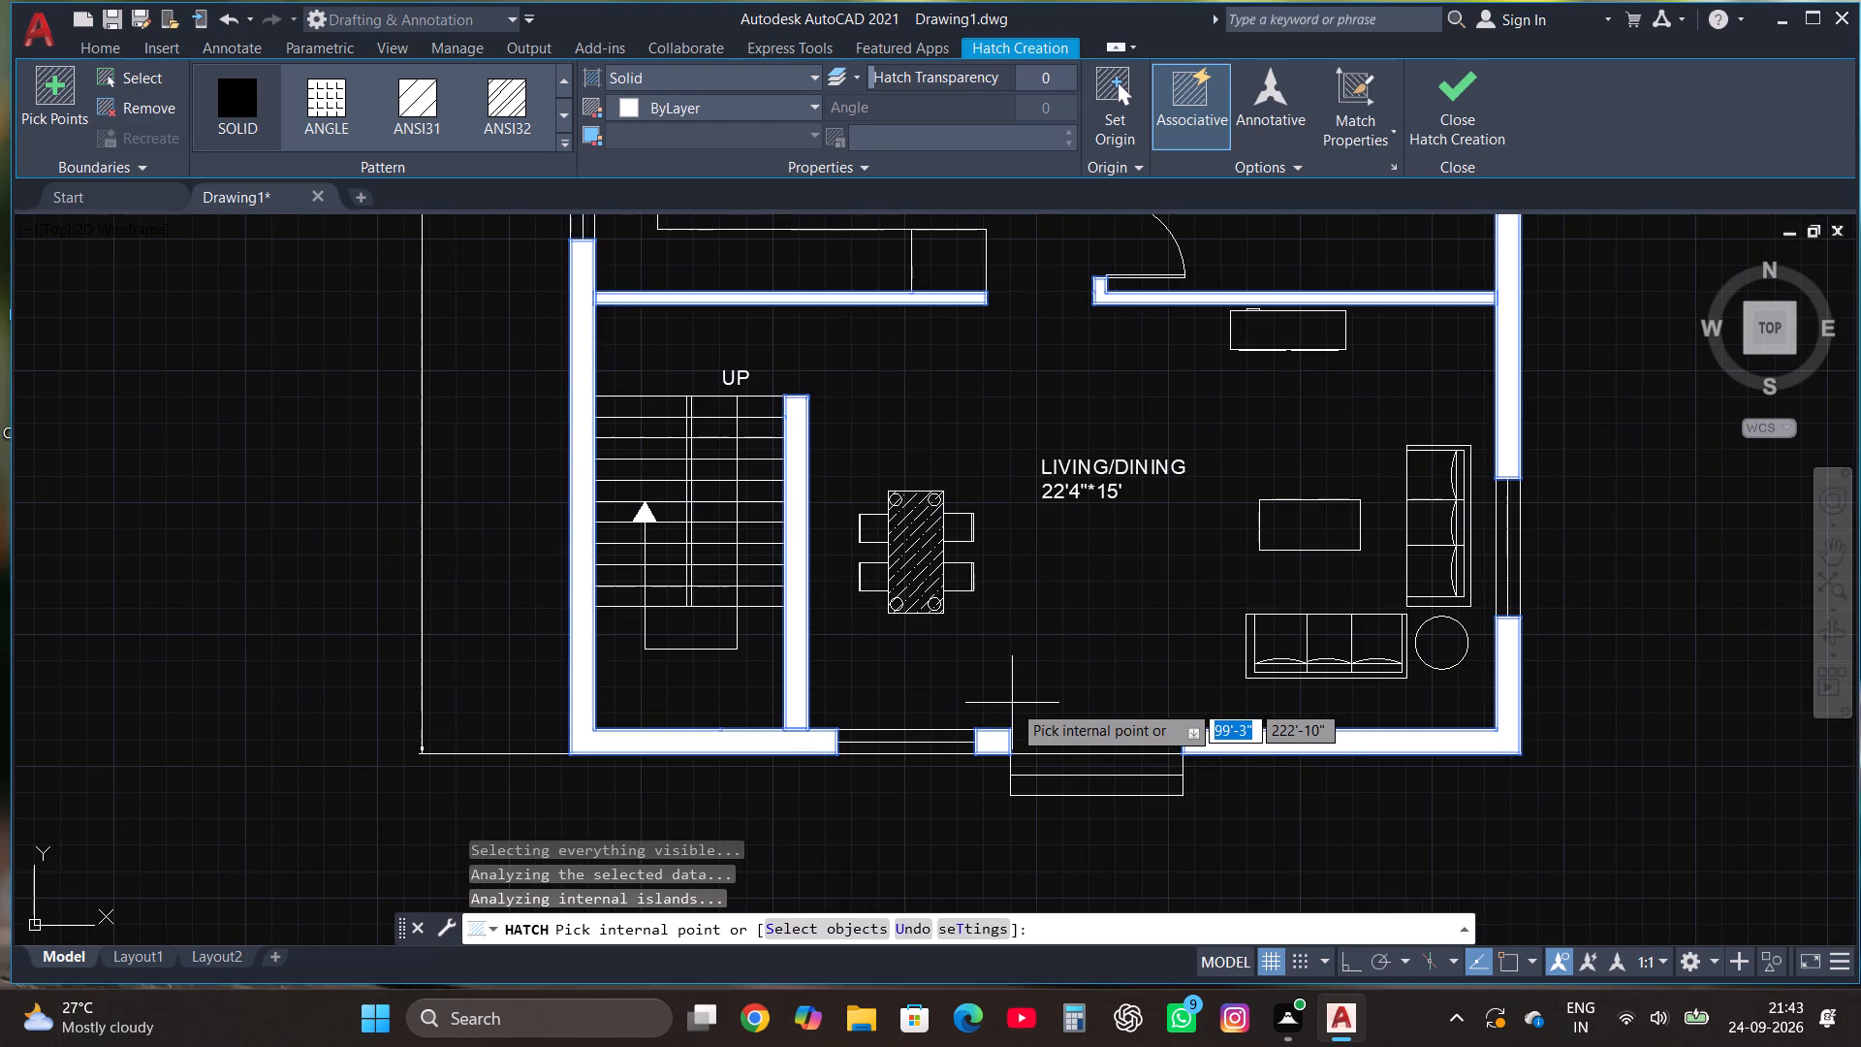
{"action": "scroll", "coordinate": [1059, 777], "scroll_direction": "down", "scroll_amount": 2}
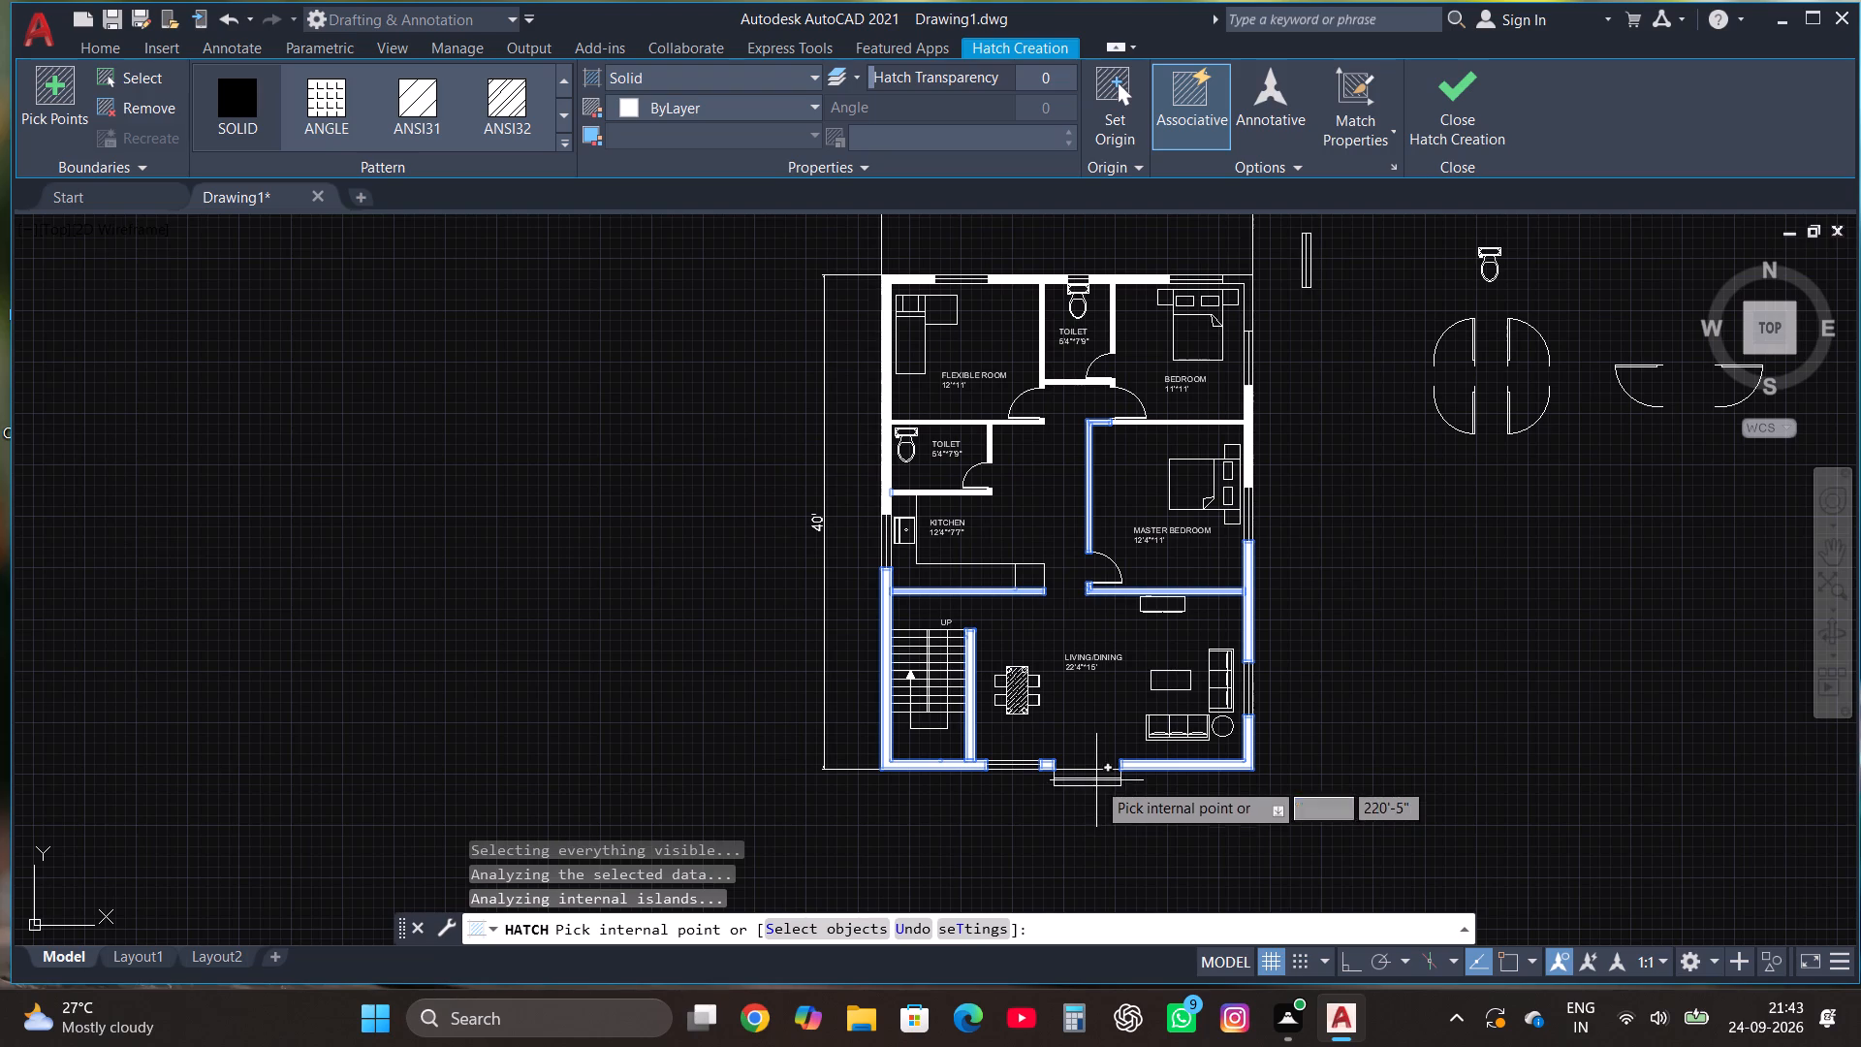
{"action": "left_click", "coordinate": [1428, 98]}
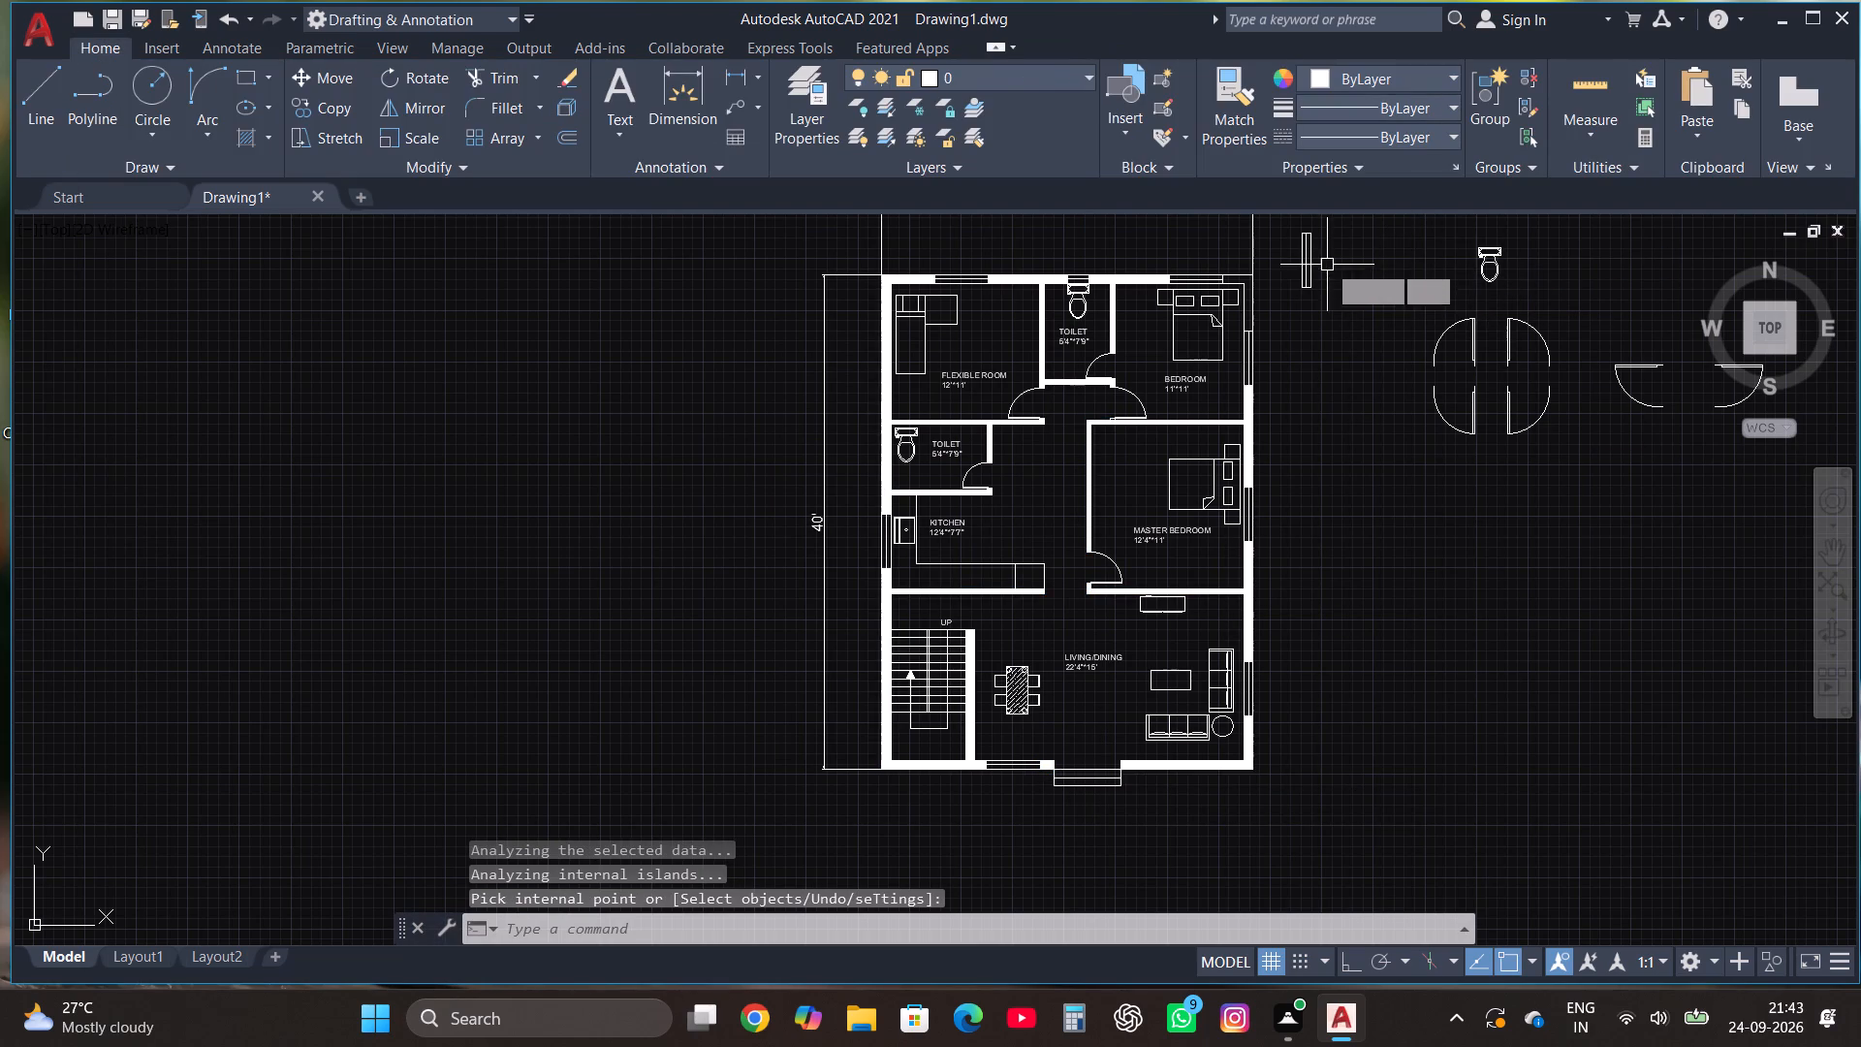
Fill the outer wall corner between the two BEDROOM windows with solid hatch and finish the hatch.
{"action": "scroll", "coordinate": [1307, 236], "scroll_direction": "up", "scroll_amount": 2}
{"action": "type", "text": "HAT"}
{"action": "key", "text": "Return"}
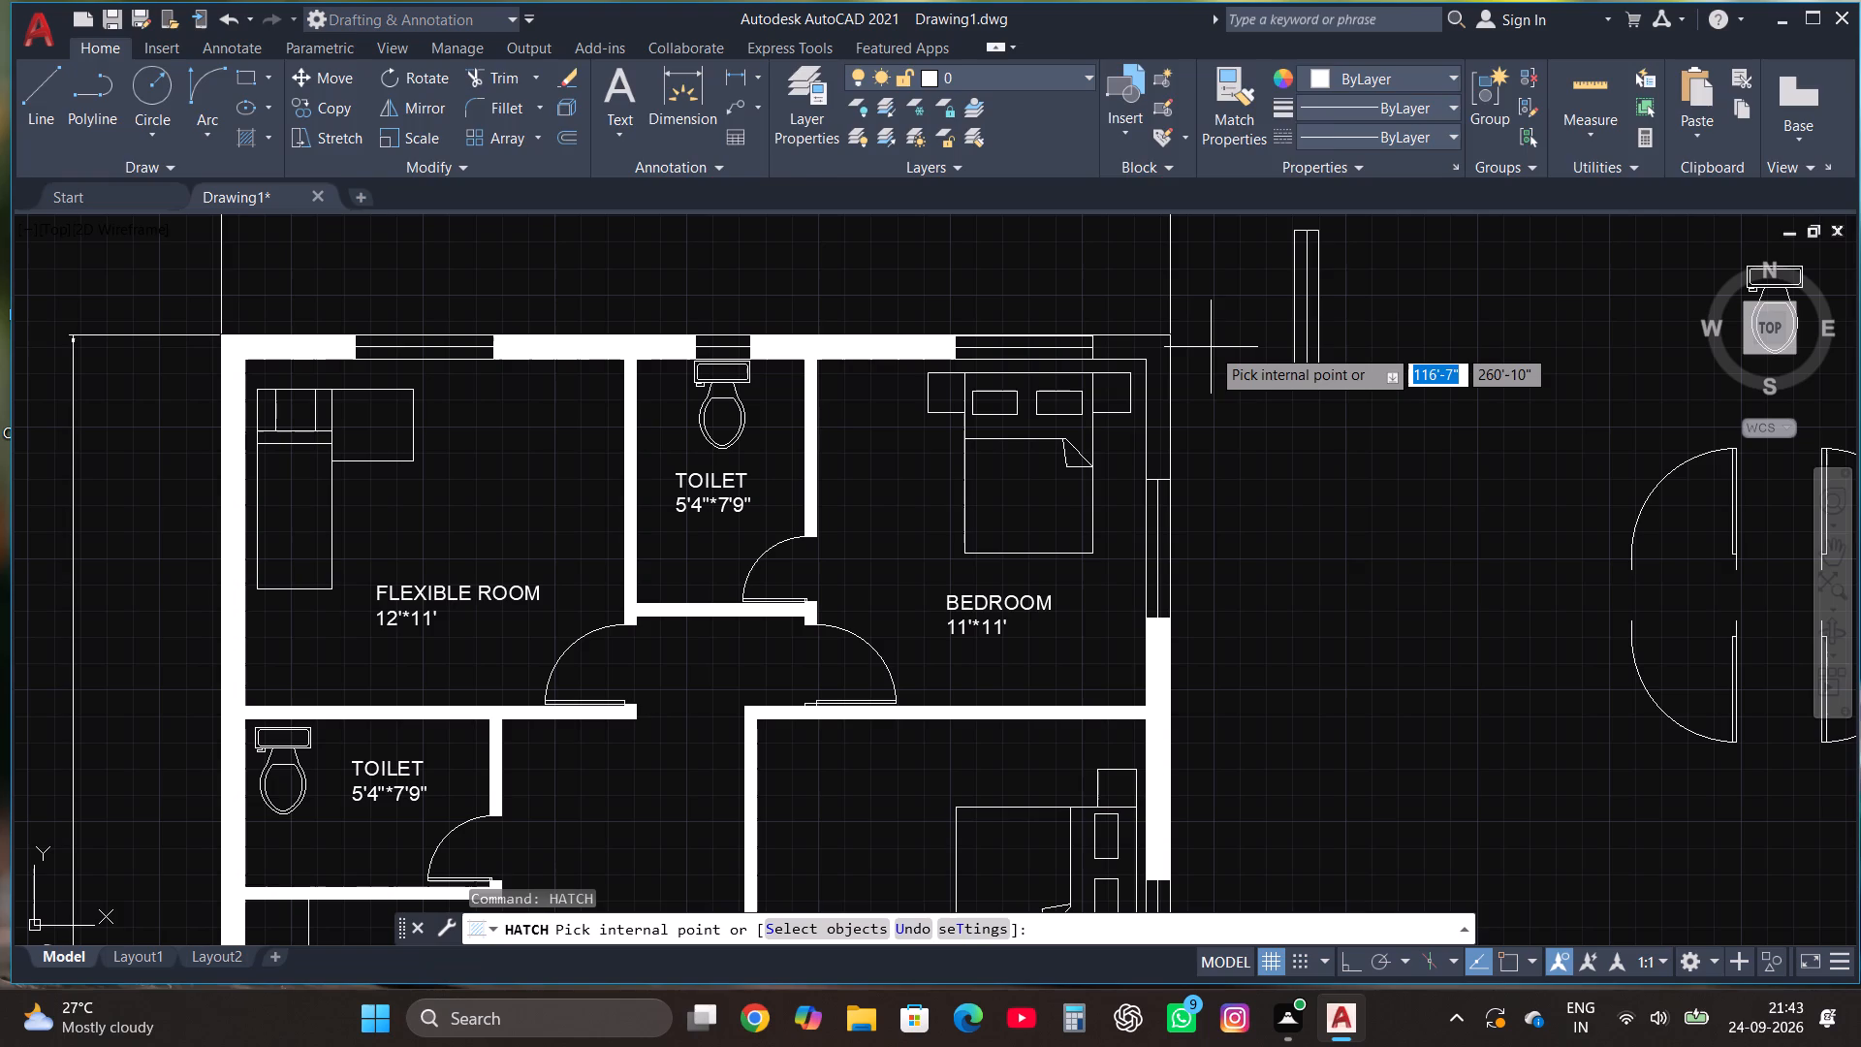
{"action": "left_click", "coordinate": [1151, 350]}
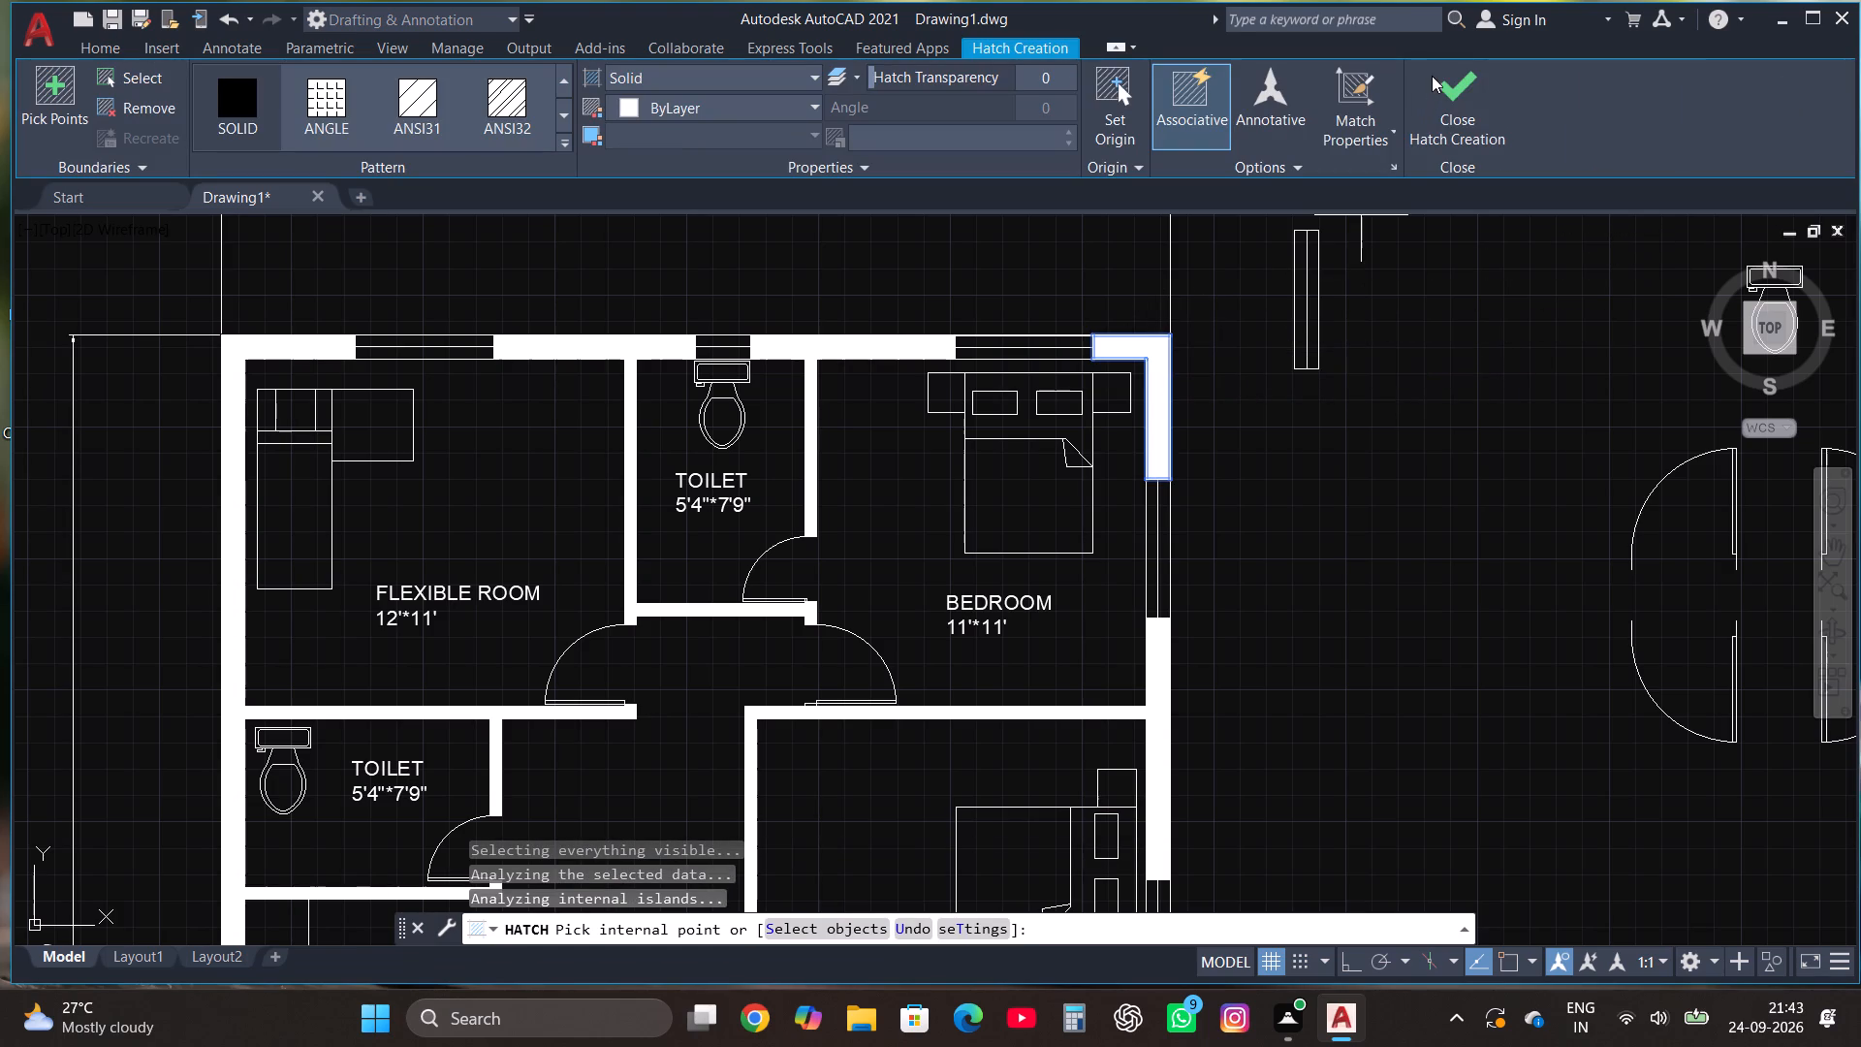
{"action": "left_click", "coordinate": [1446, 82]}
Delete the spare window symbol lying outside the plan beside the BEDROOM.
{"action": "scroll", "coordinate": [1335, 500], "scroll_direction": "down", "scroll_amount": 1}
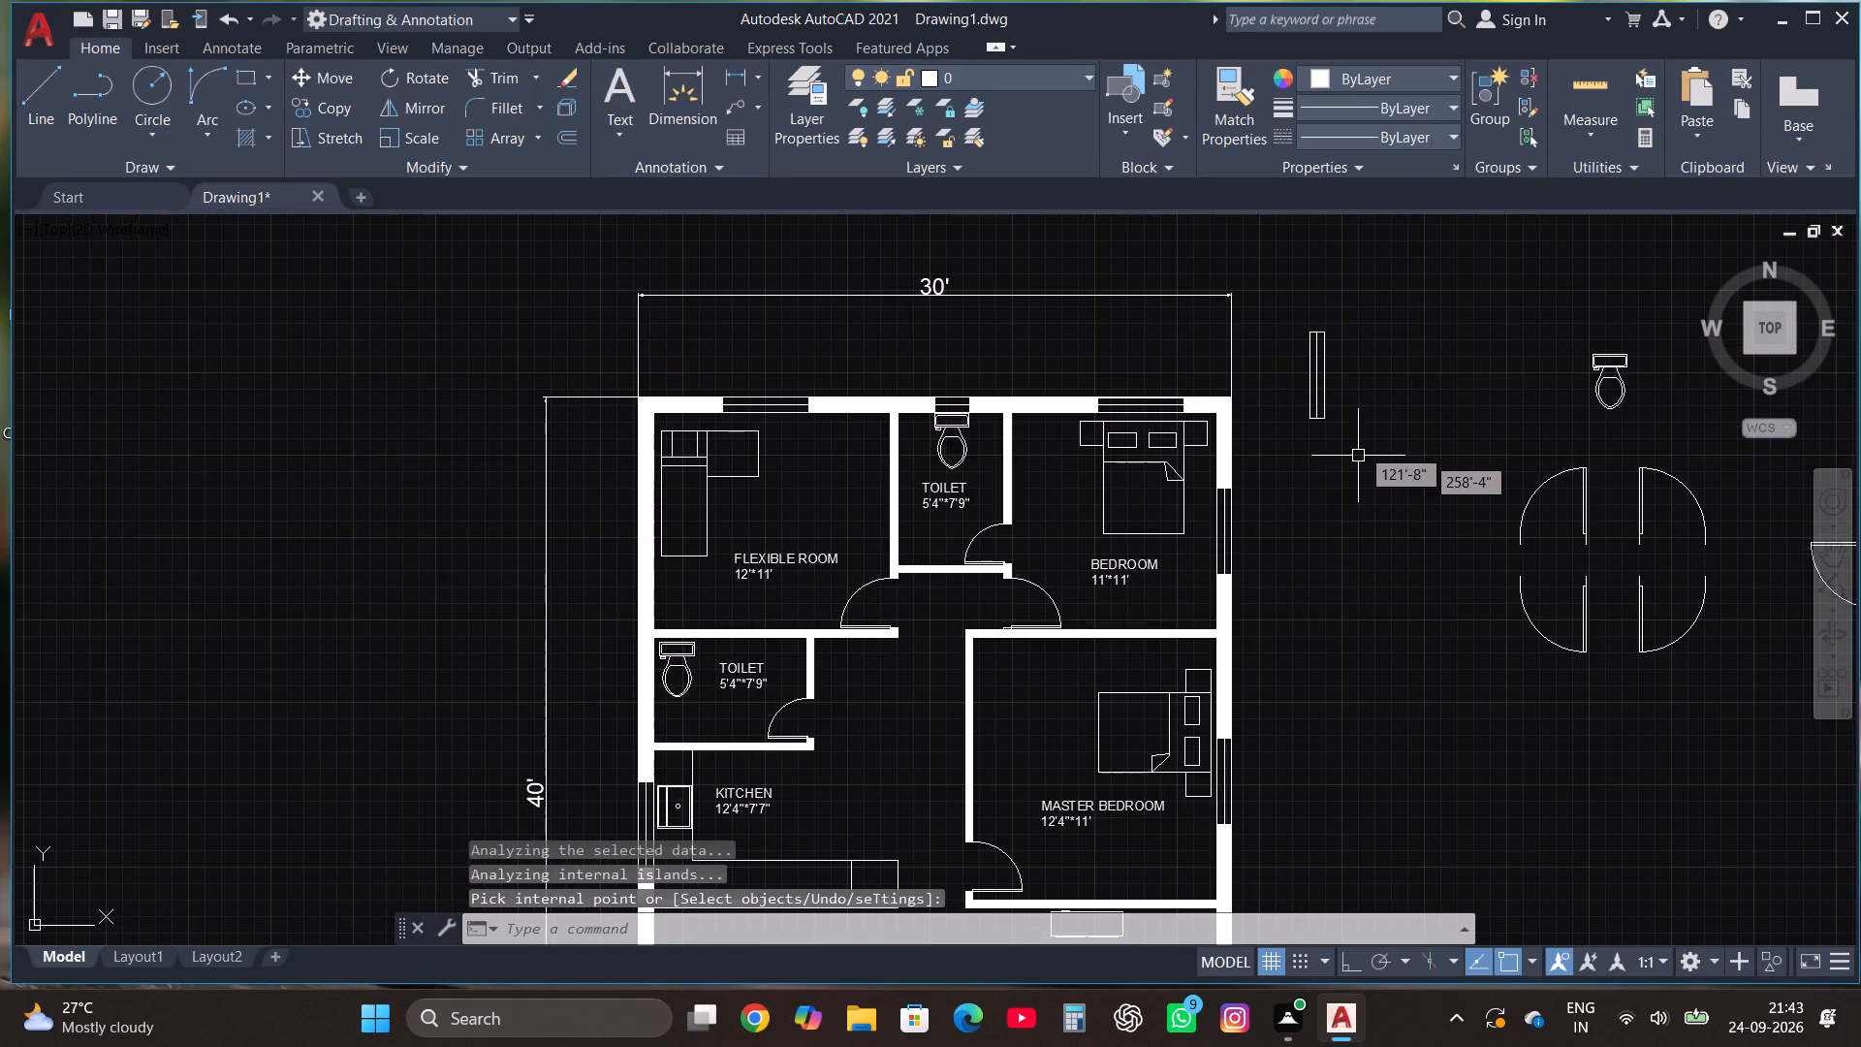
{"action": "scroll", "coordinate": [1359, 430], "scroll_direction": "up", "scroll_amount": 1}
{"action": "left_click", "coordinate": [1355, 431]}
{"action": "left_click", "coordinate": [1251, 269]}
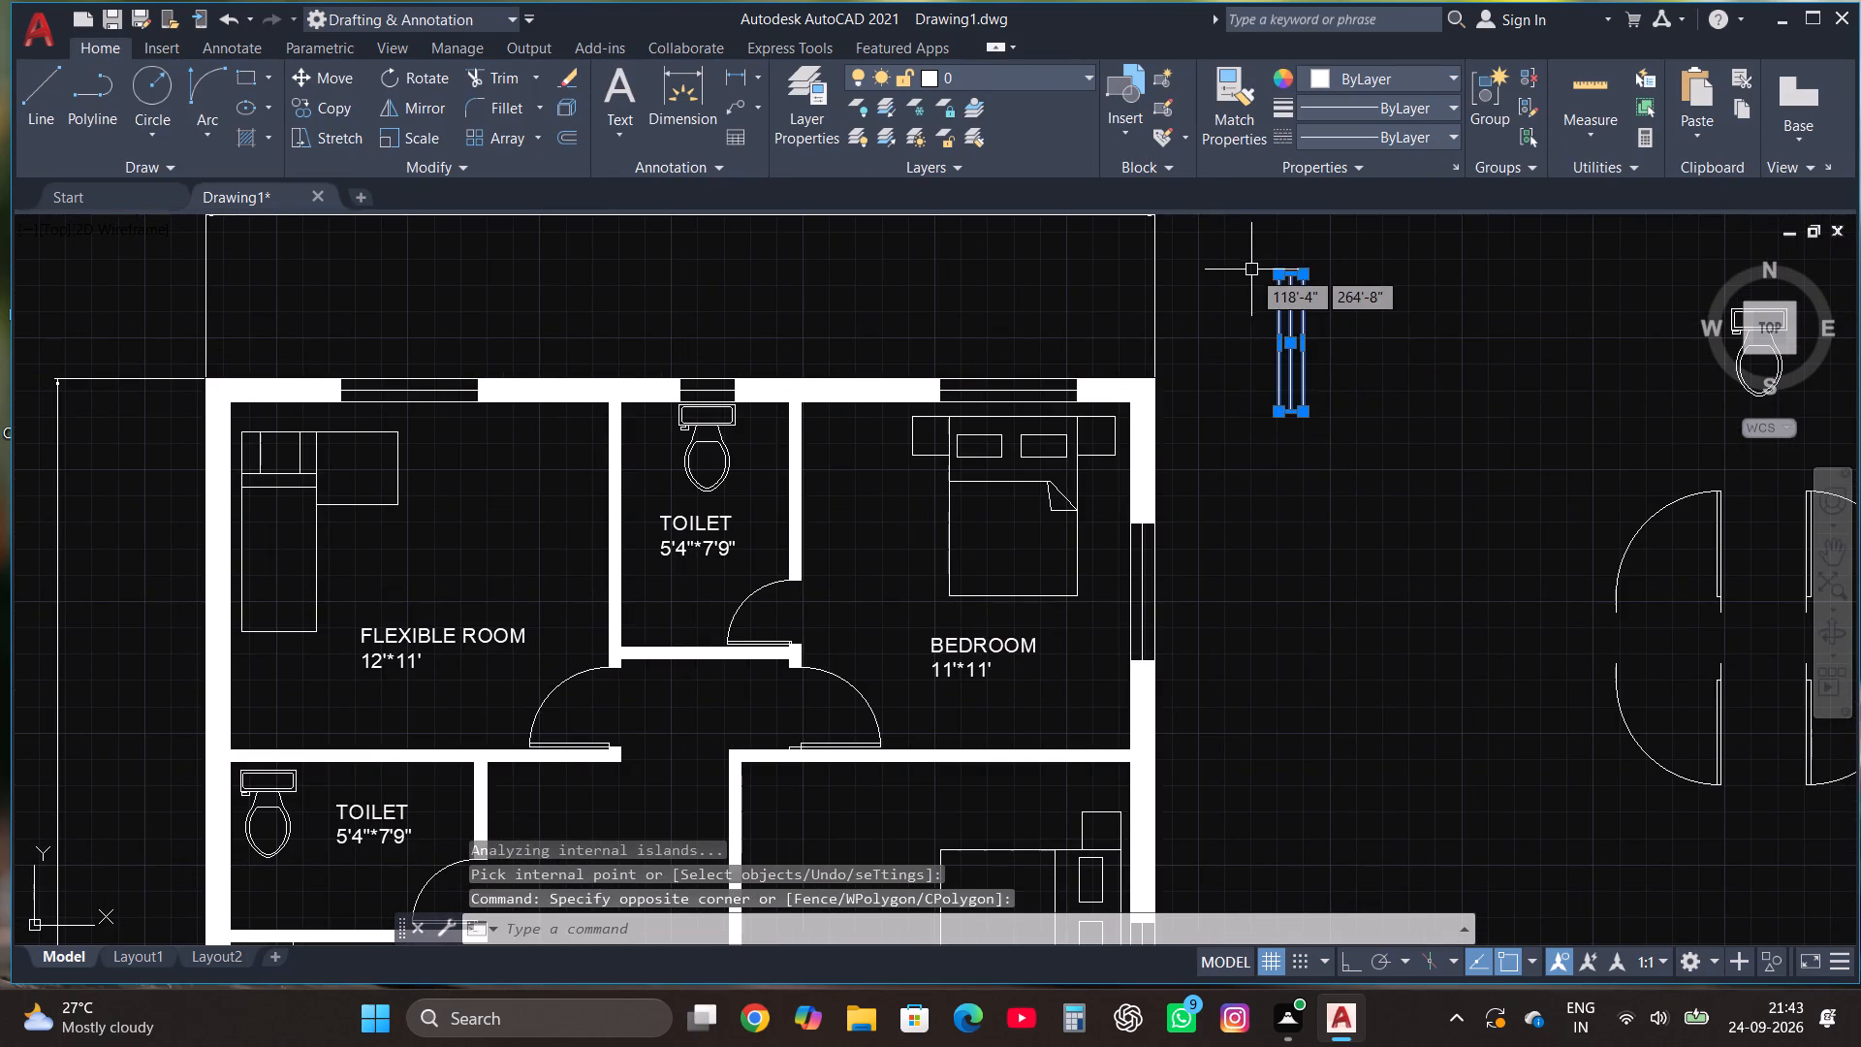
{"action": "key", "text": "Delete"}
Examine the whole floor plan, checking the filled walls, room labels and overall dimensions.
{"action": "scroll", "coordinate": [1227, 308], "scroll_direction": "down", "scroll_amount": 1}
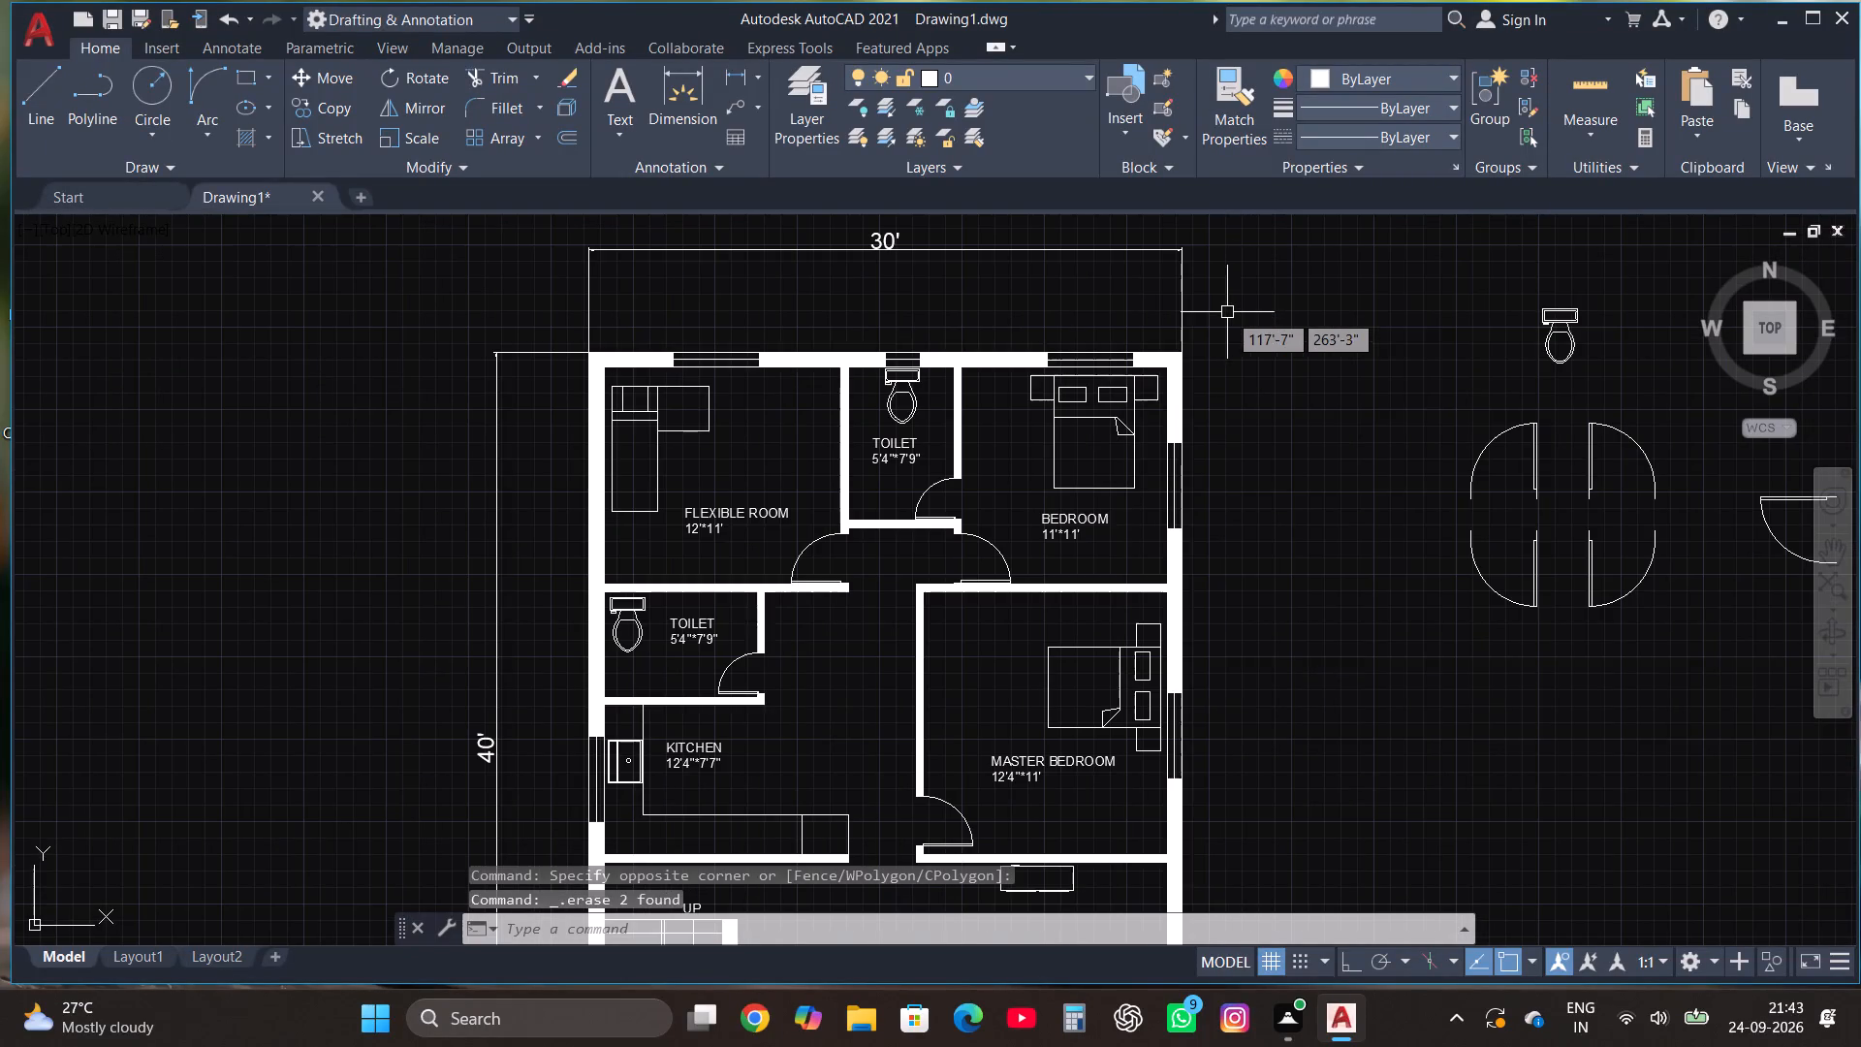
{"action": "scroll", "coordinate": [1361, 370], "scroll_direction": "down", "scroll_amount": 1}
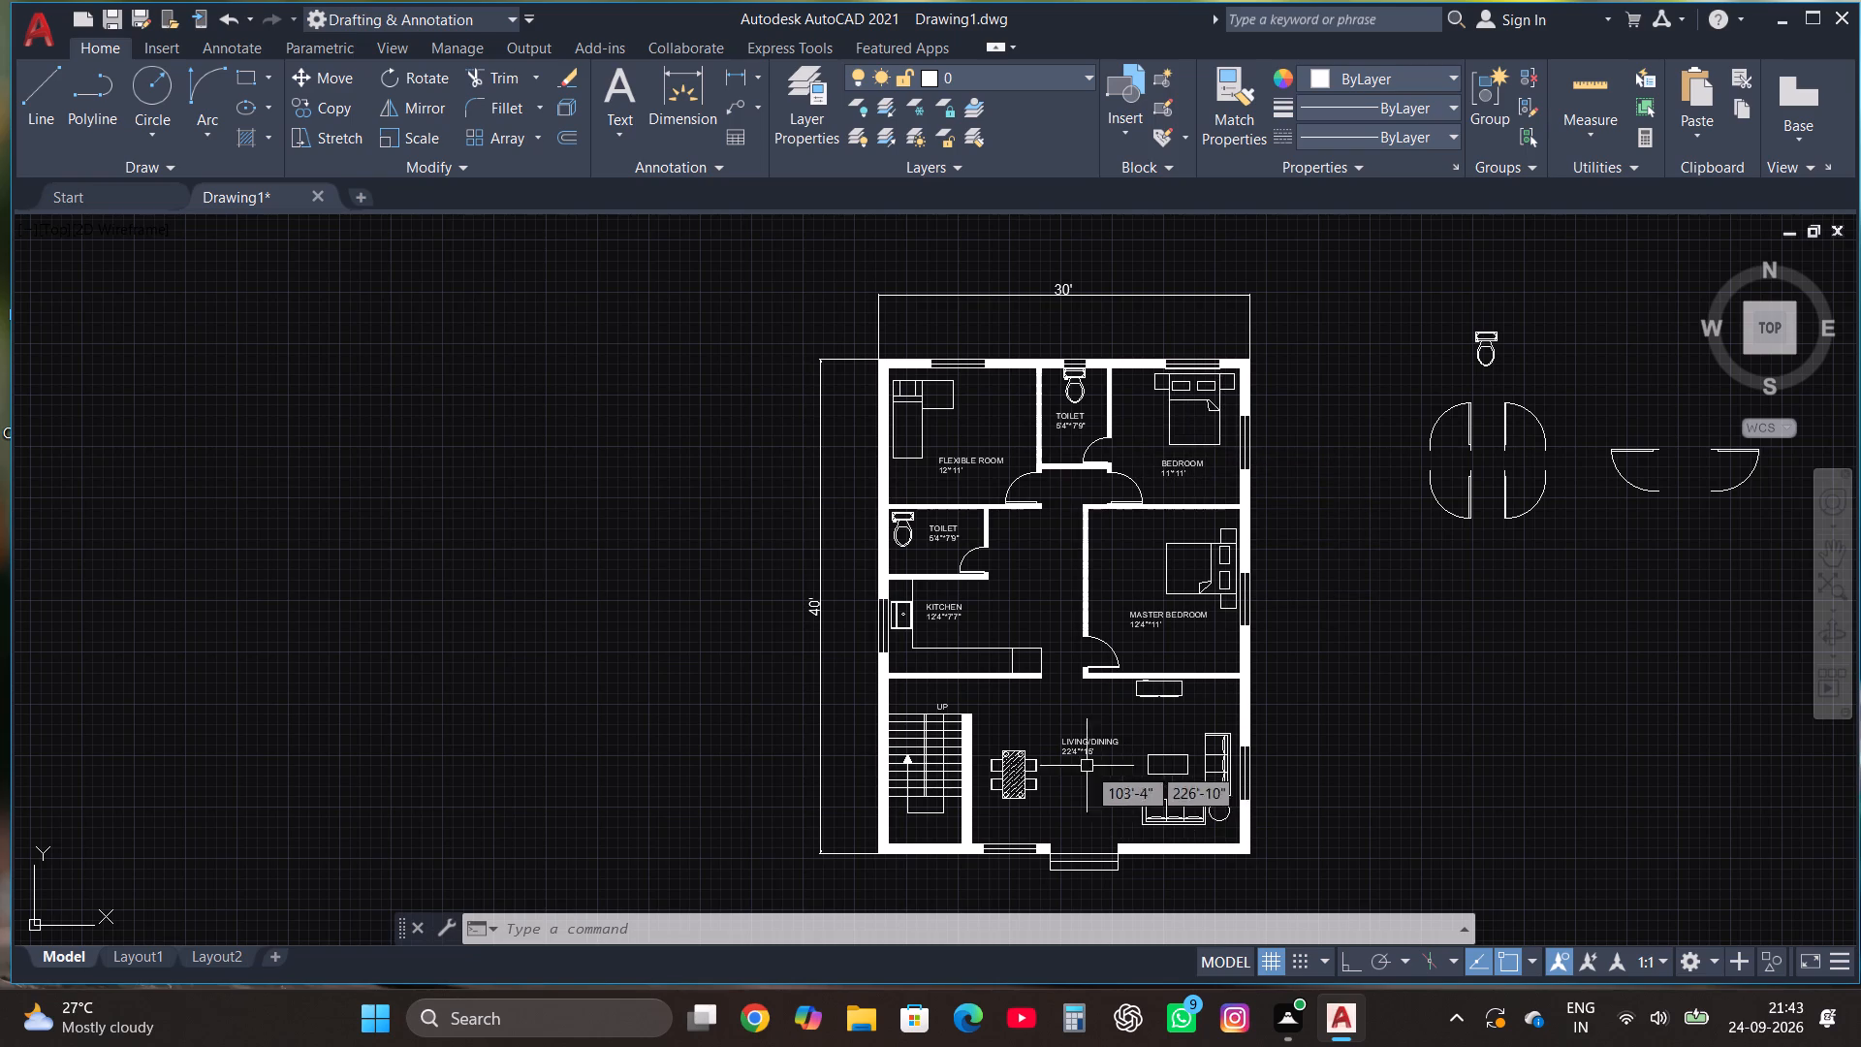
{"action": "scroll", "coordinate": [1077, 754], "scroll_direction": "up", "scroll_amount": 2}
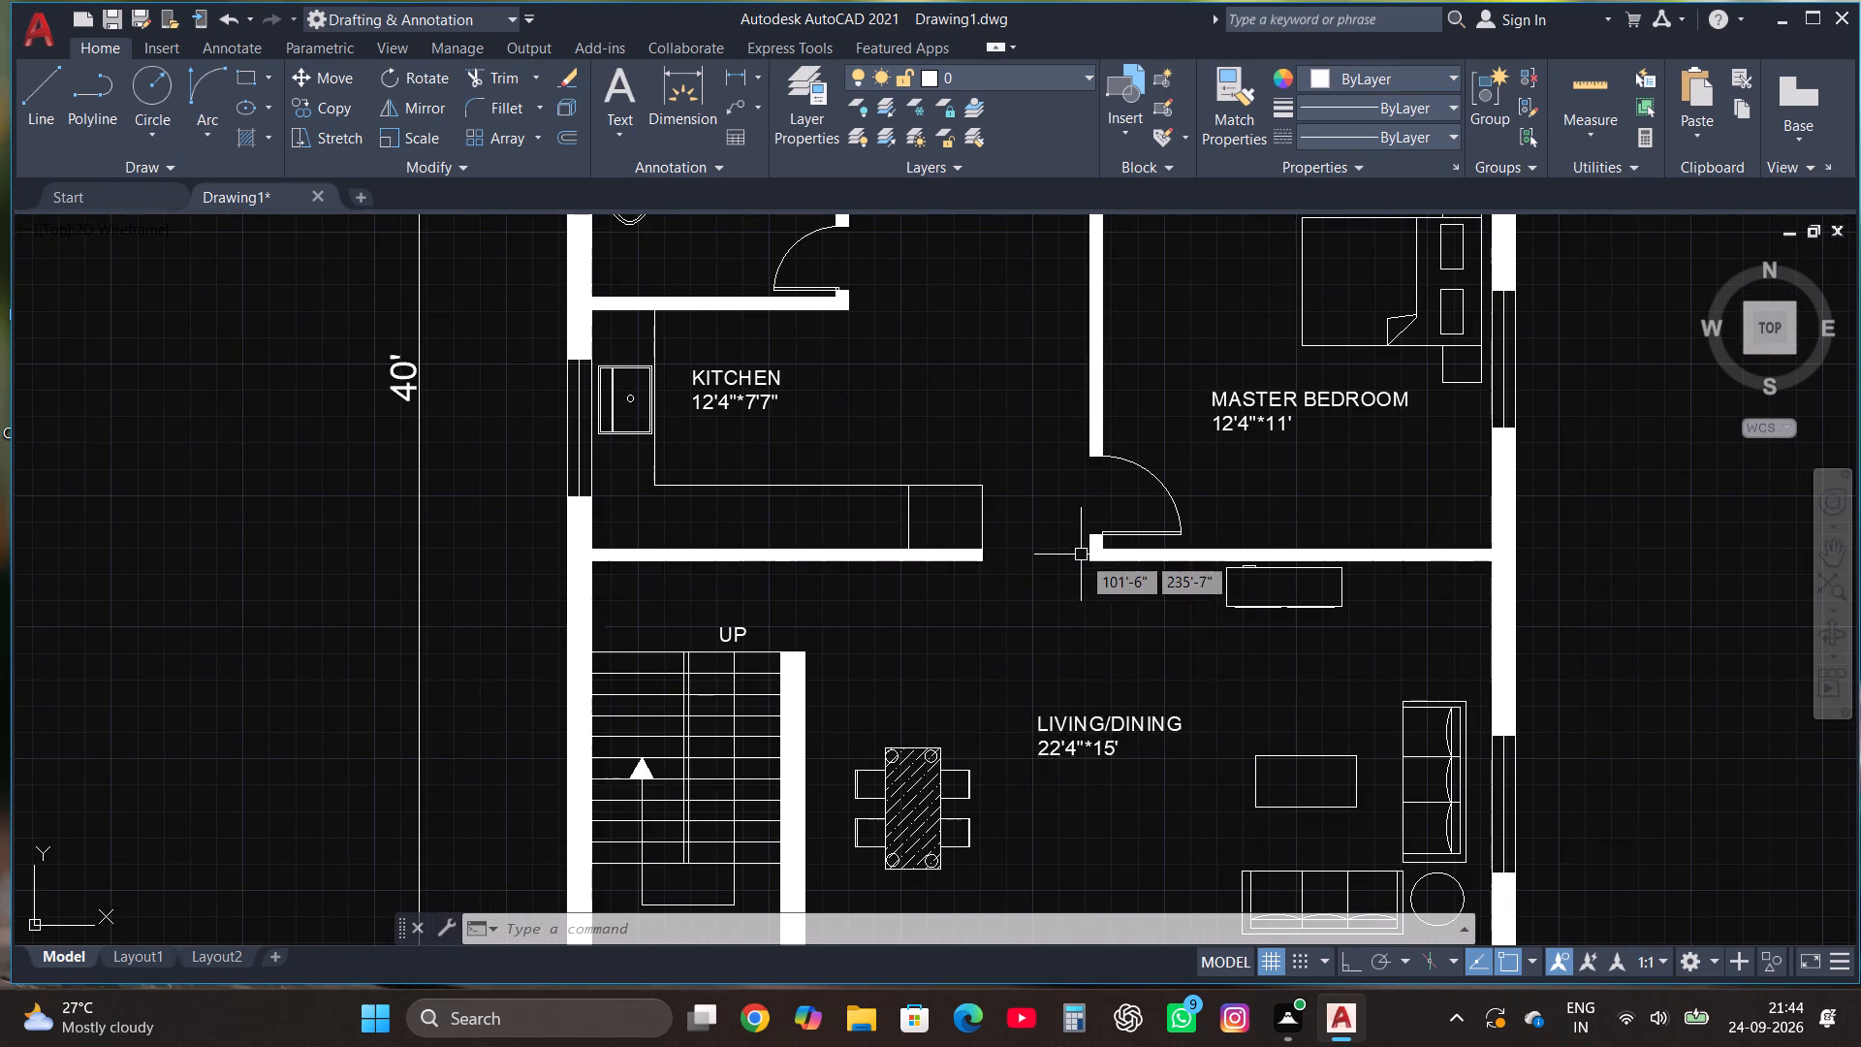
{"action": "scroll", "coordinate": [1081, 555], "scroll_direction": "down", "scroll_amount": 1}
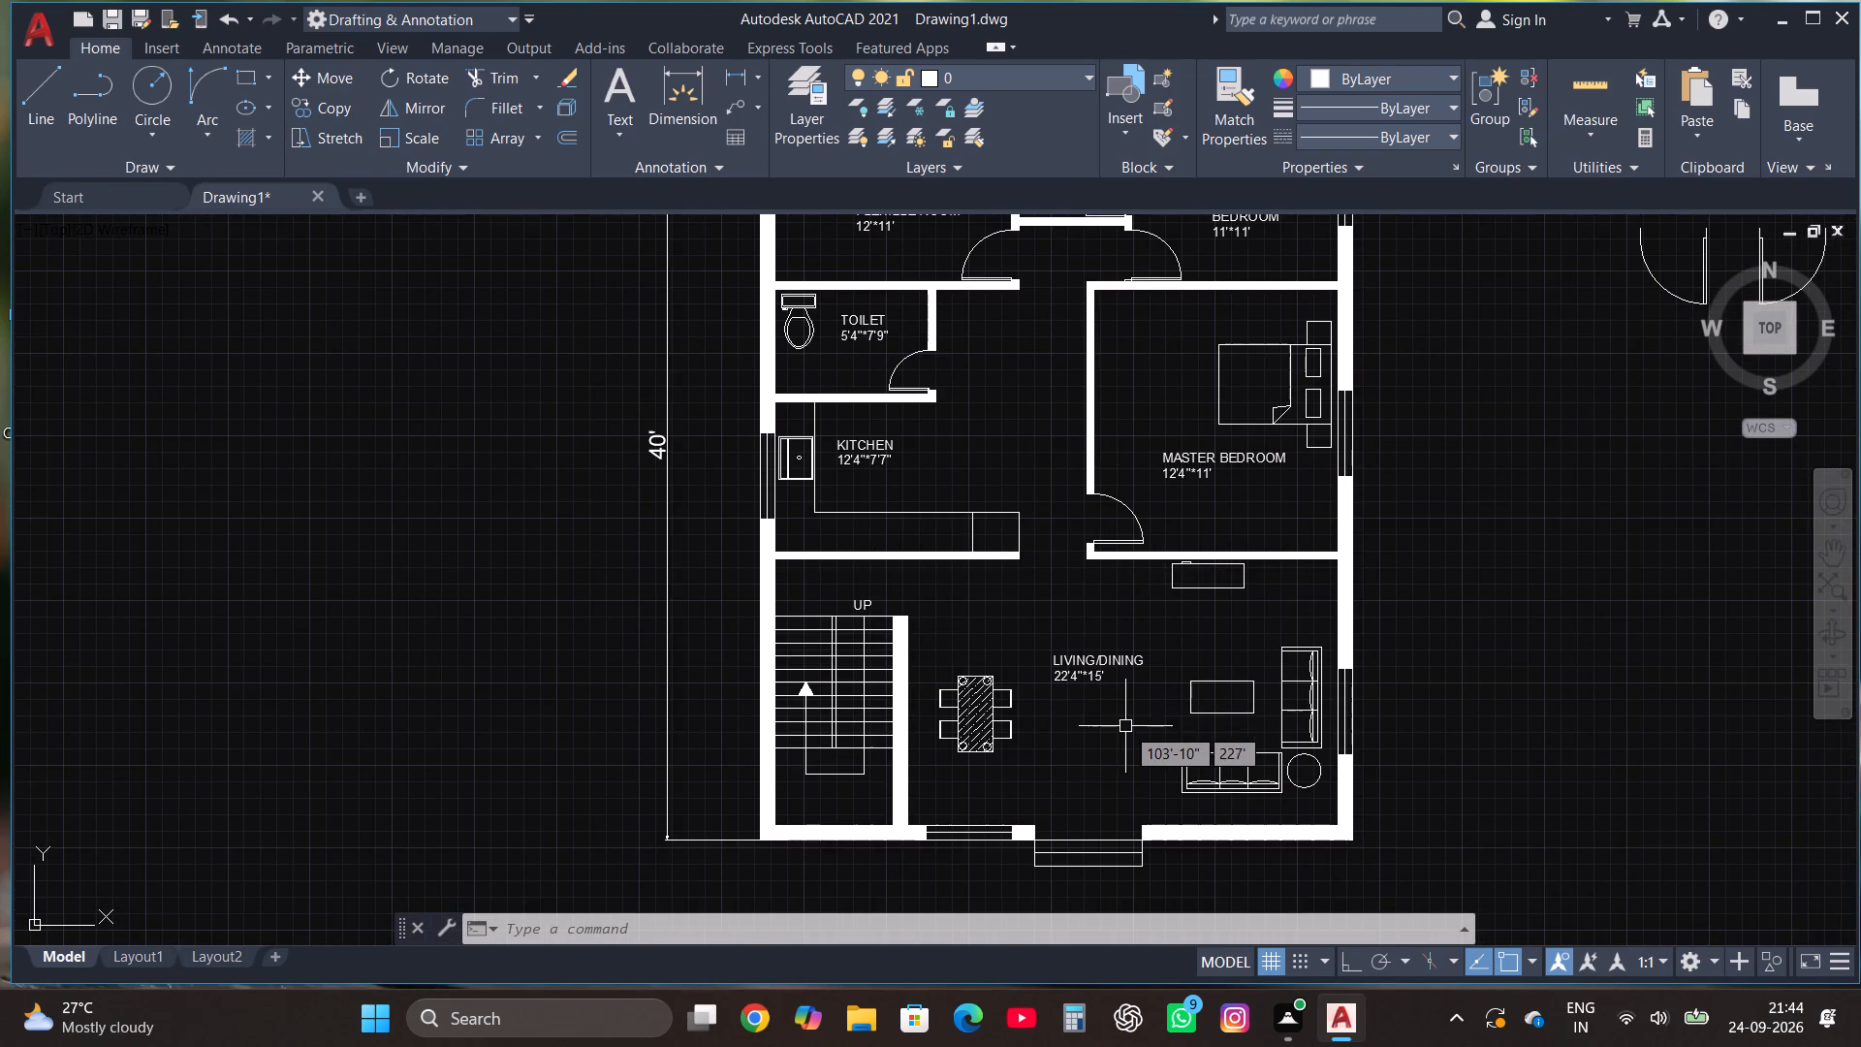
{"action": "scroll", "coordinate": [1119, 841], "scroll_direction": "down", "scroll_amount": 1}
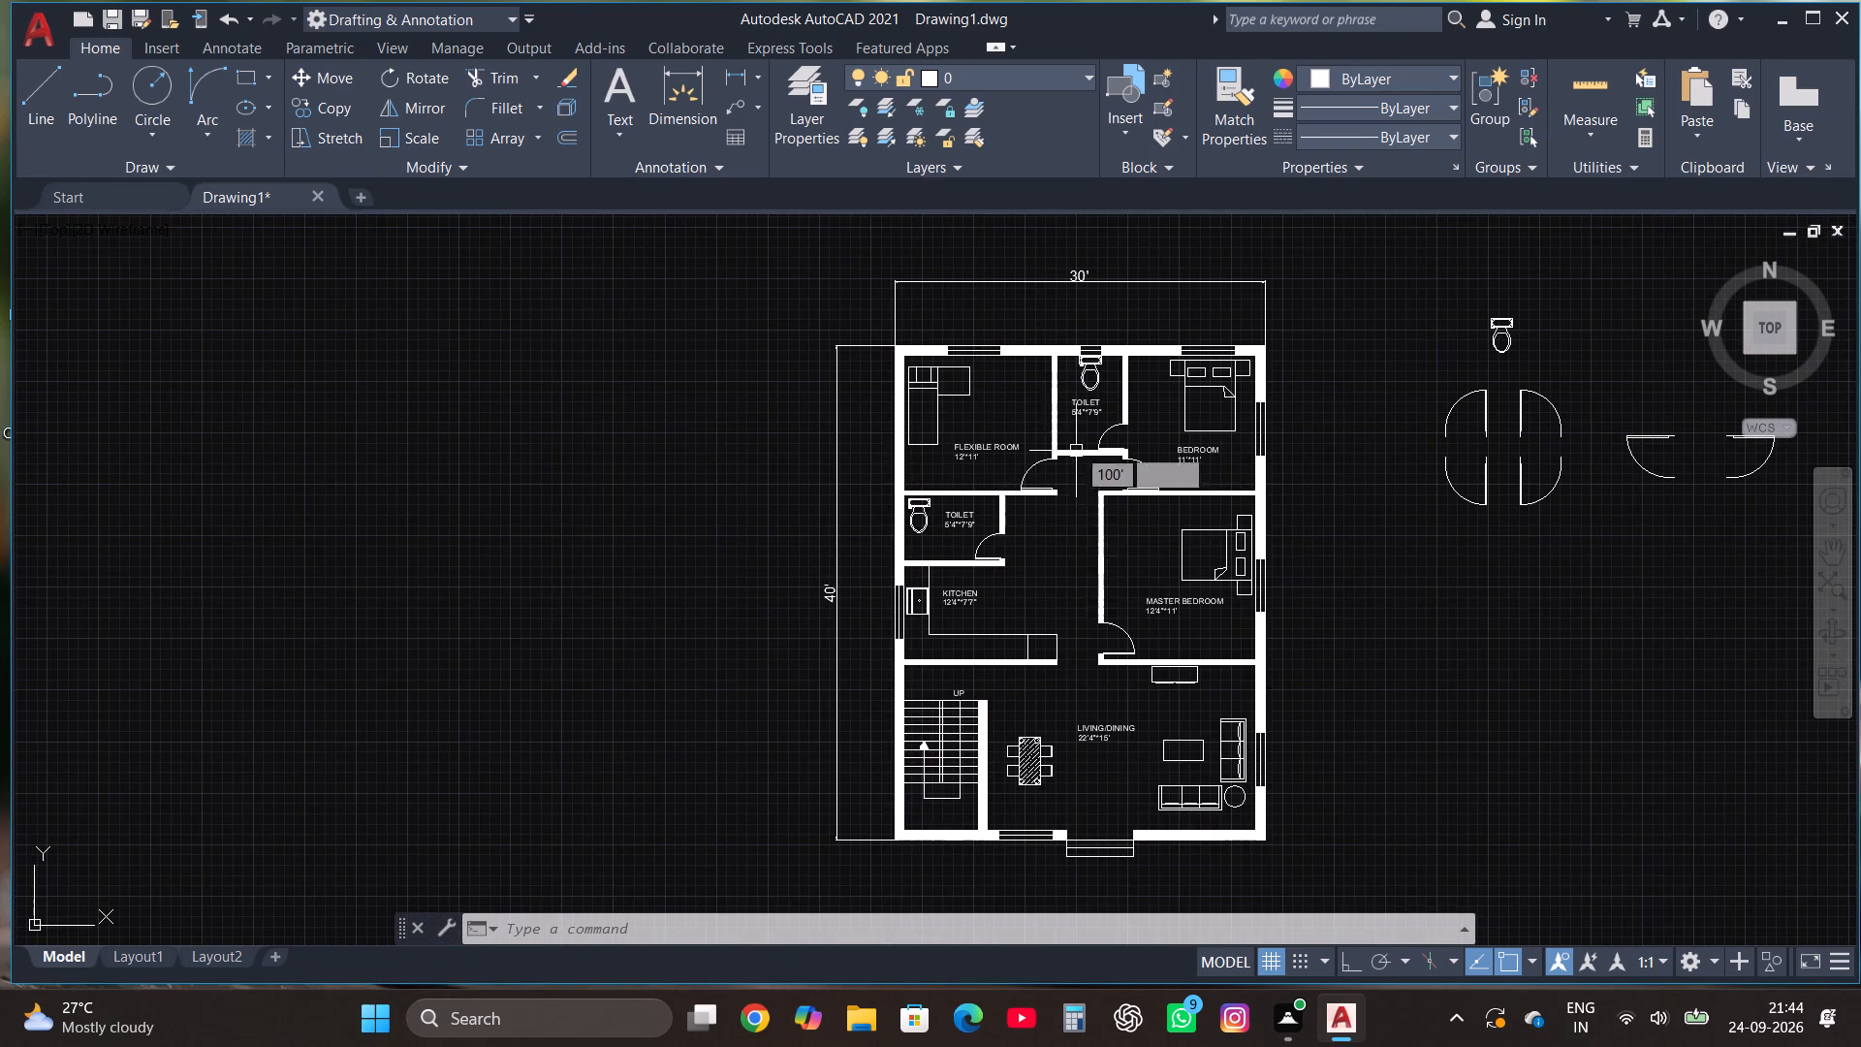
{"action": "scroll", "coordinate": [1057, 333], "scroll_direction": "up", "scroll_amount": 1}
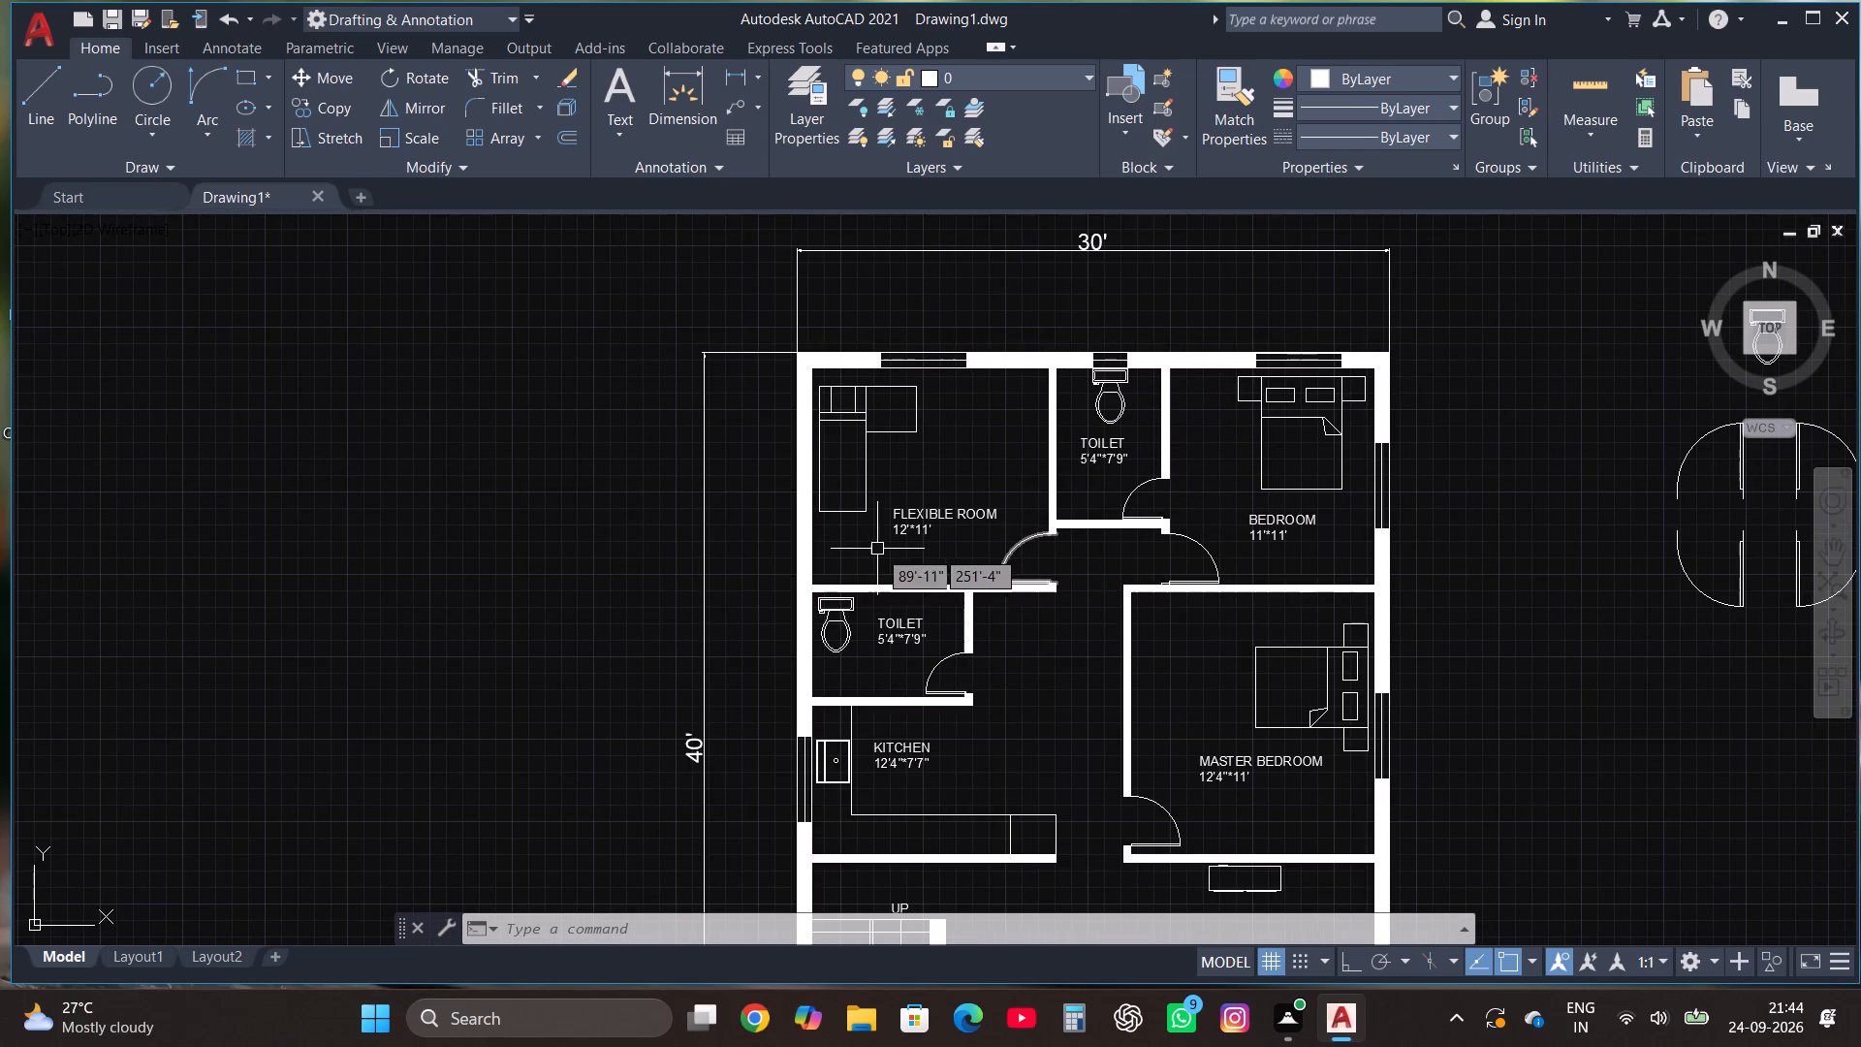
{"action": "scroll", "coordinate": [923, 336], "scroll_direction": "up", "scroll_amount": 1}
{"action": "scroll", "coordinate": [870, 505], "scroll_direction": "down", "scroll_amount": 2}
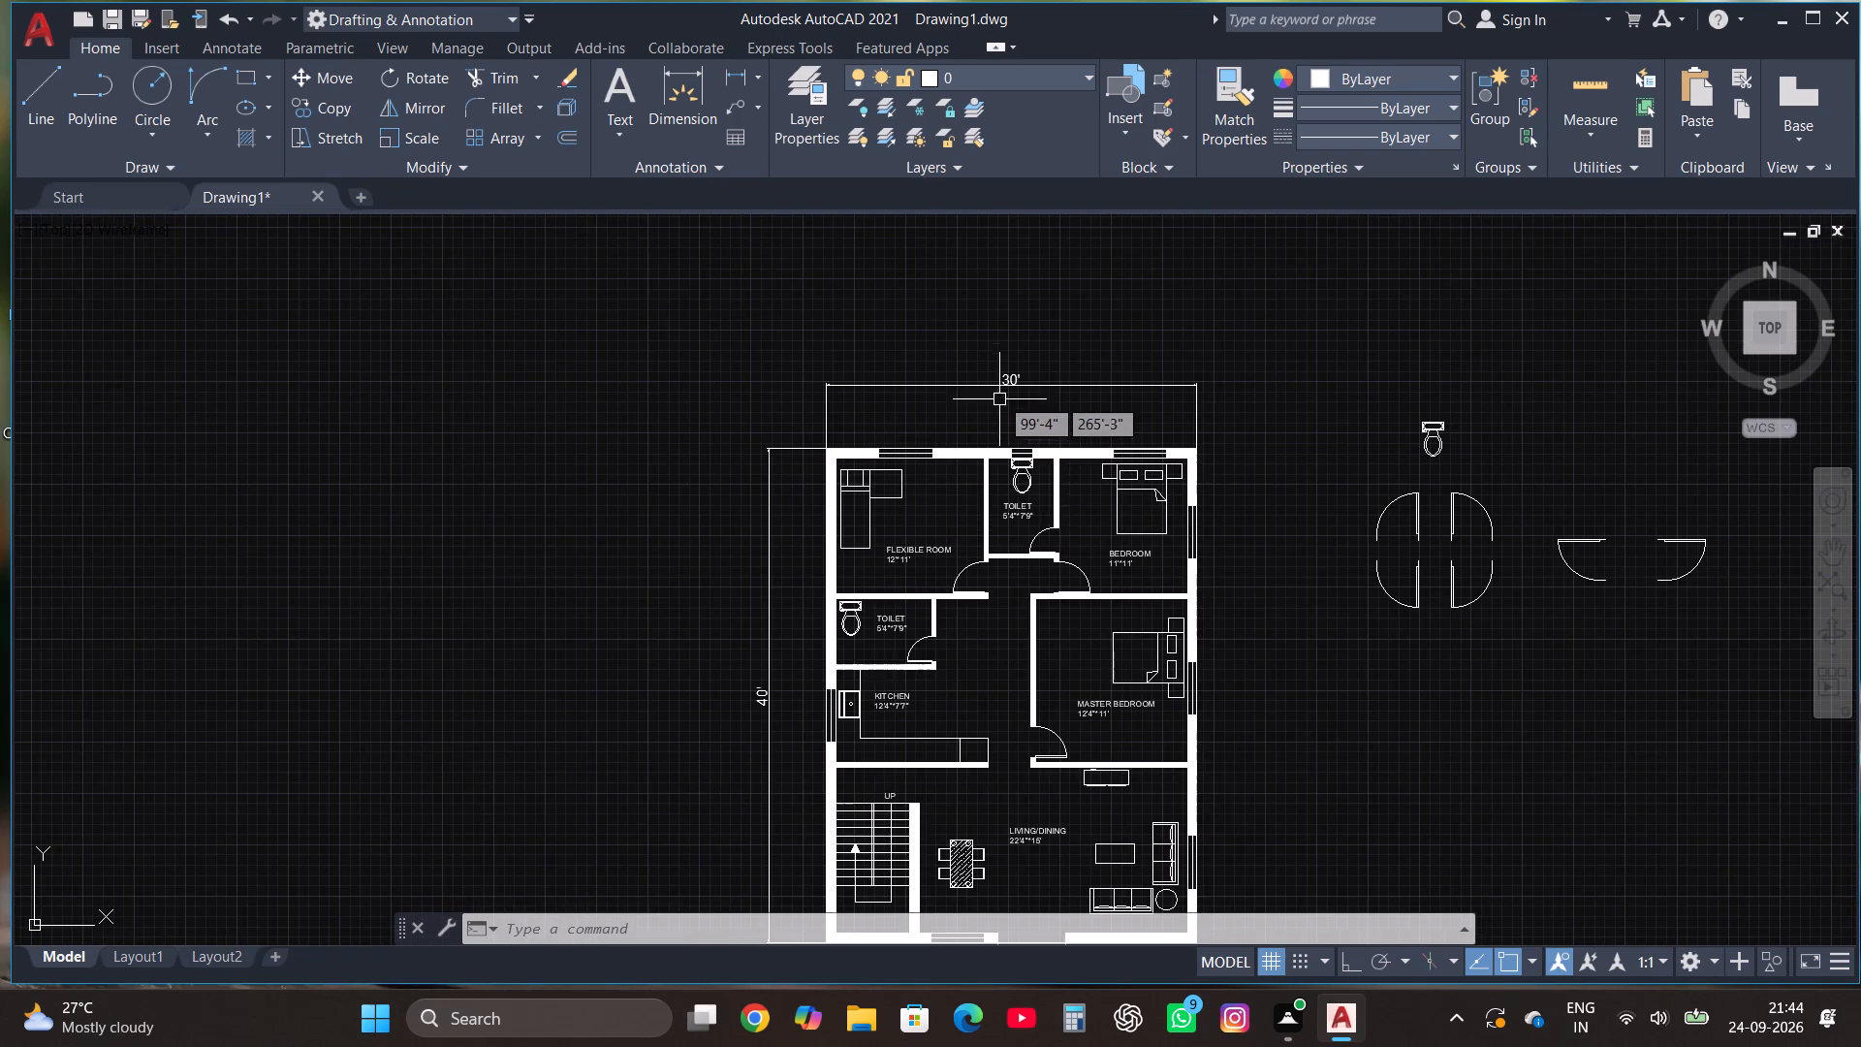
Examine the floor plan's rooms, outer walls, windows and overall dimensions, and the symbols left beside it.
{"action": "scroll", "coordinate": [999, 384], "scroll_direction": "down", "scroll_amount": 1}
{"action": "scroll", "coordinate": [1027, 643], "scroll_direction": "up", "scroll_amount": 2}
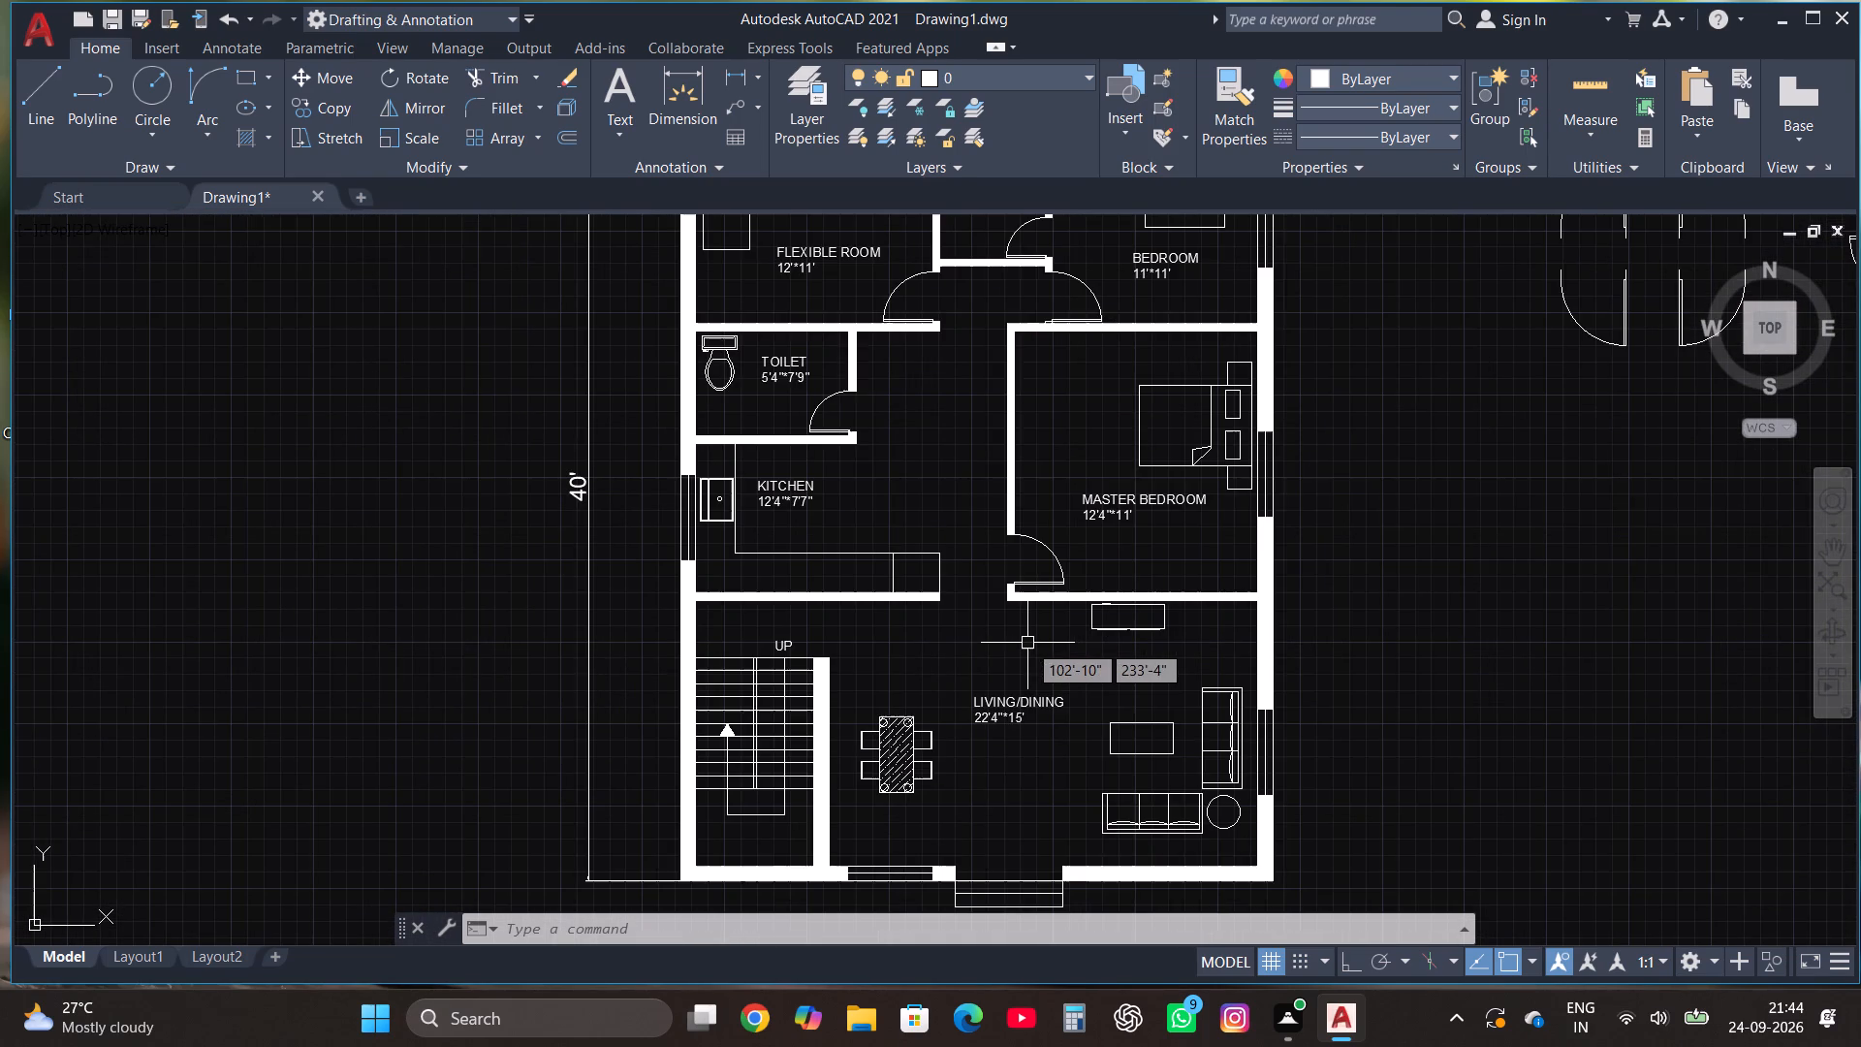
{"action": "scroll", "coordinate": [1057, 777], "scroll_direction": "down", "scroll_amount": 1}
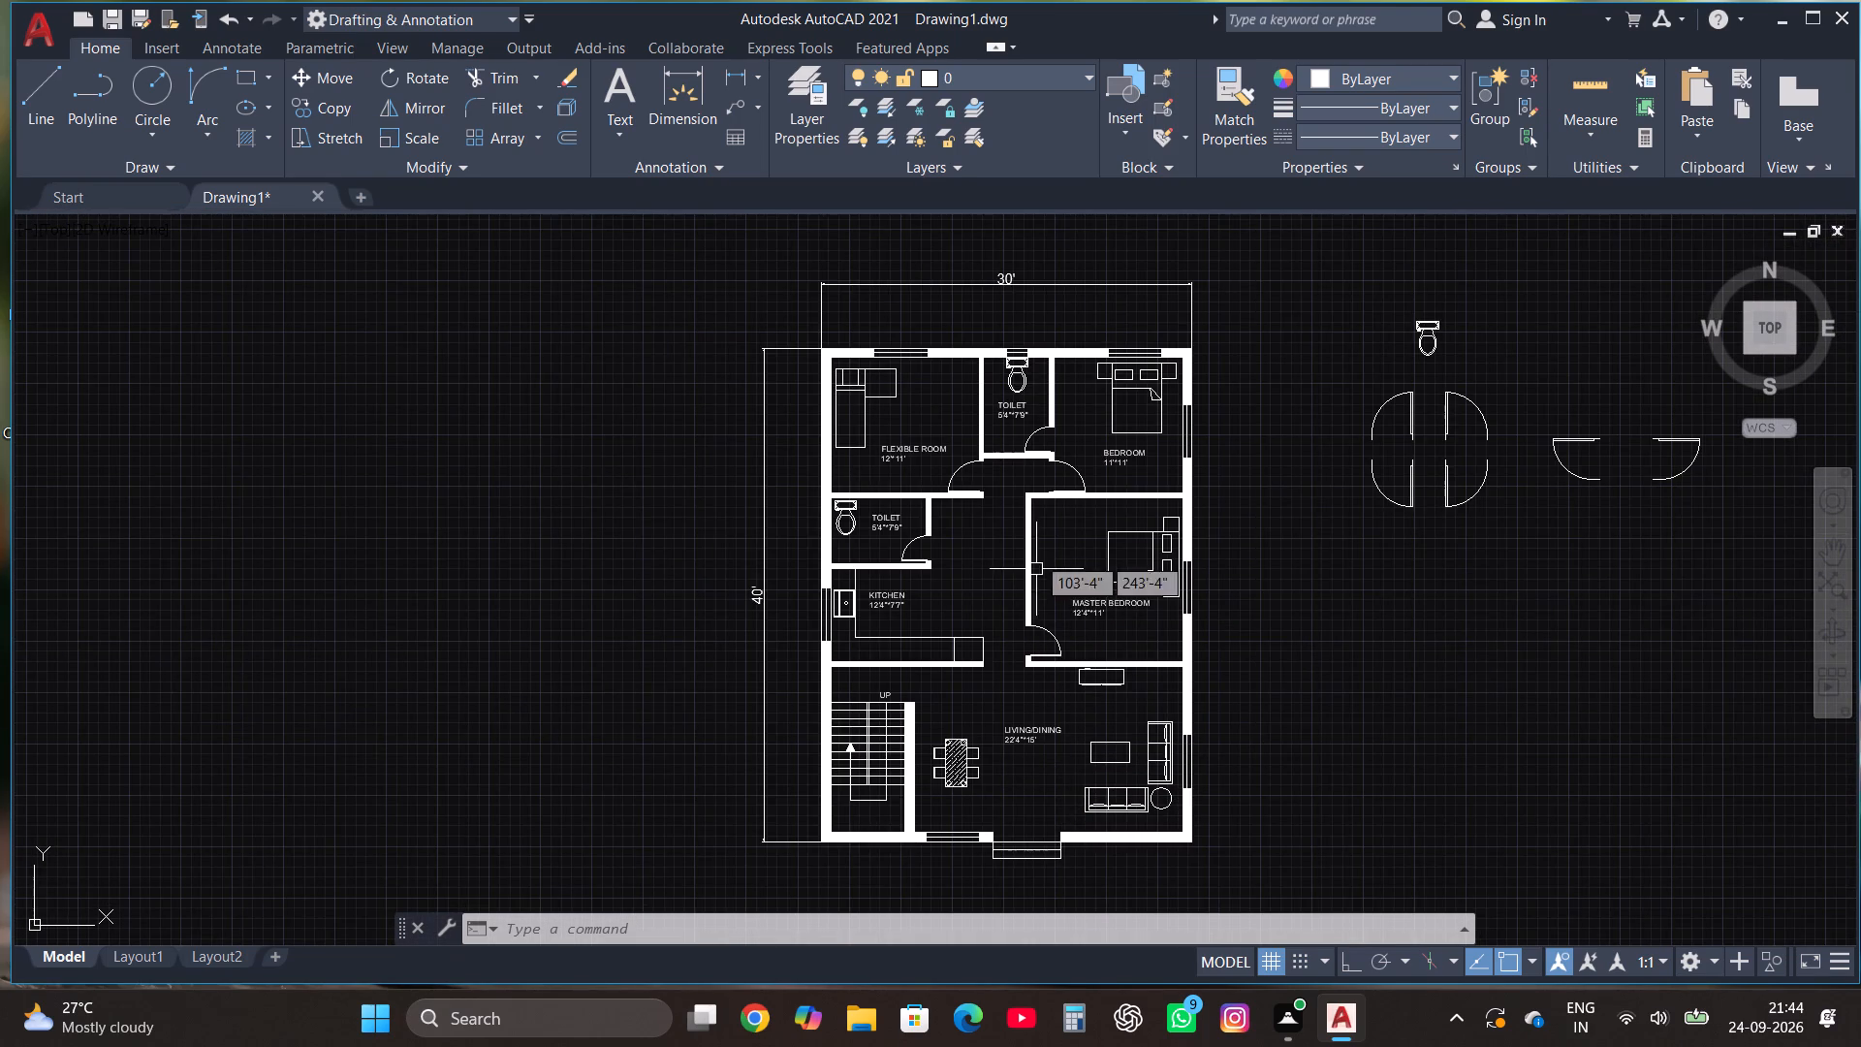
{"action": "scroll", "coordinate": [989, 348], "scroll_direction": "up", "scroll_amount": 2}
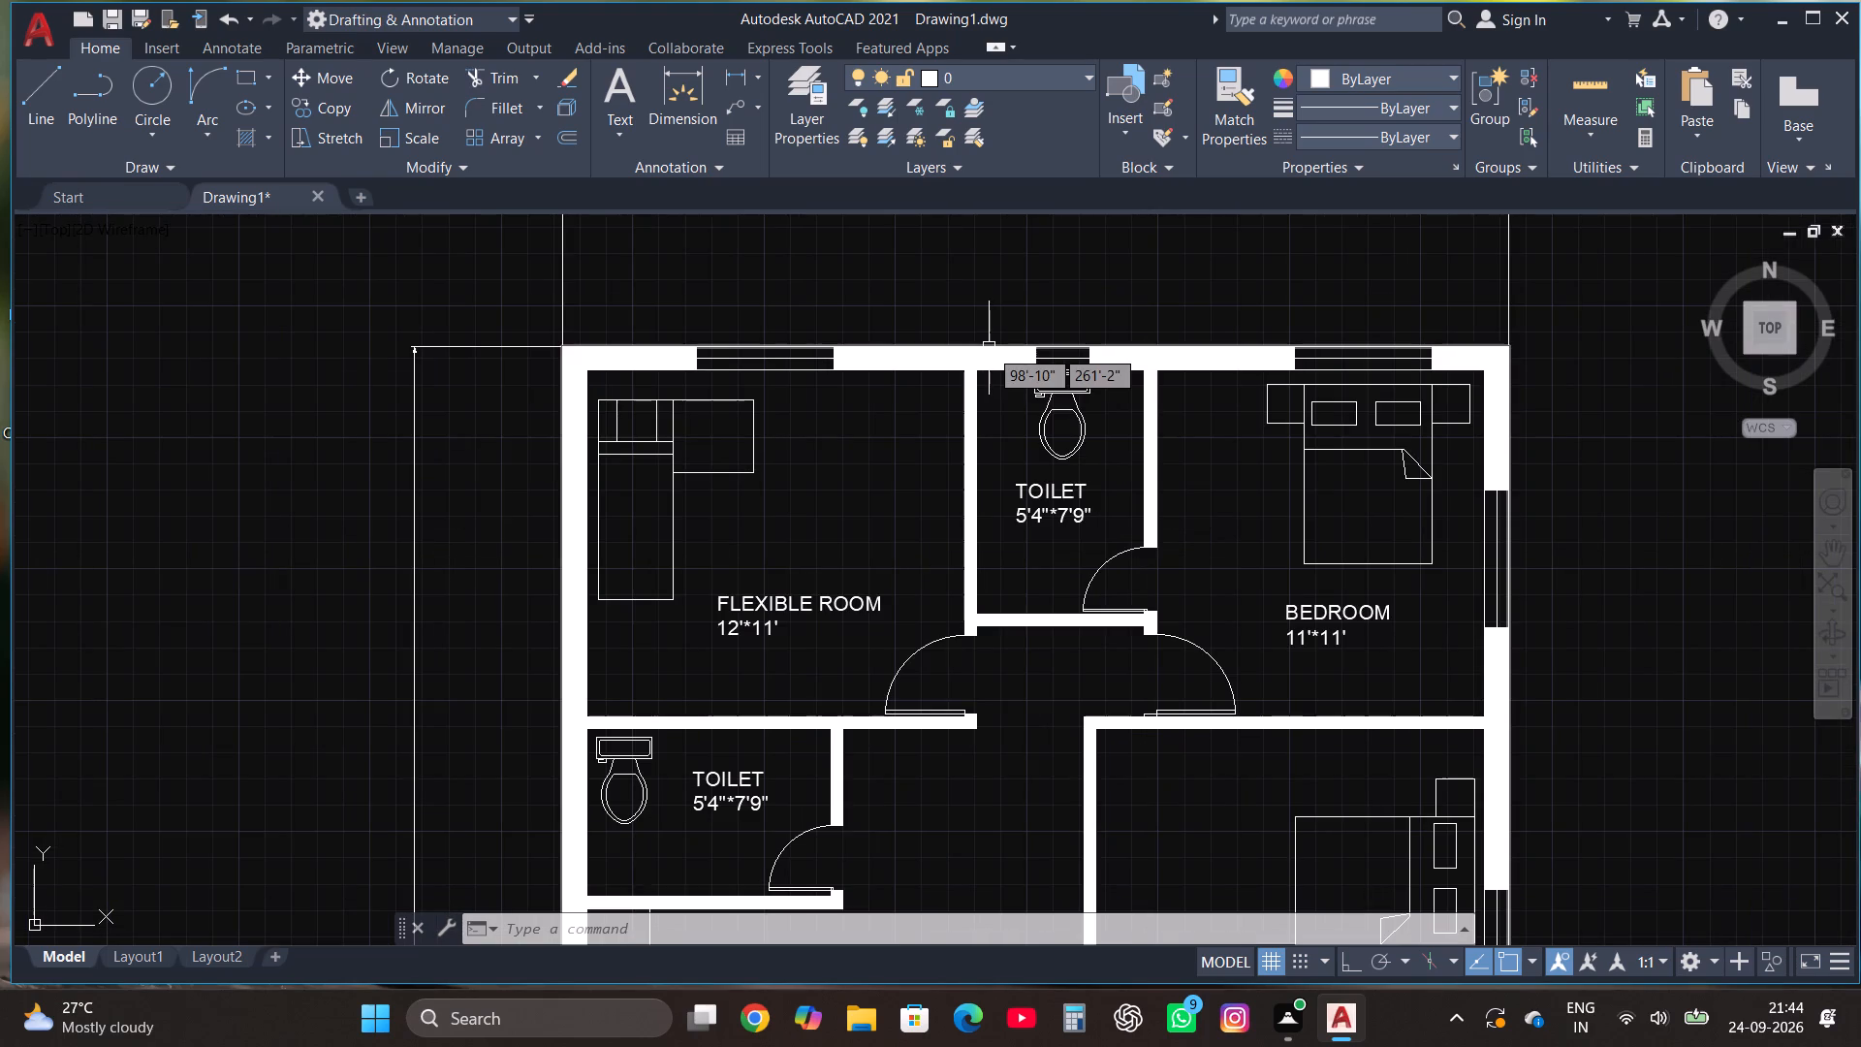
{"action": "scroll", "coordinate": [1139, 483], "scroll_direction": "down", "scroll_amount": 1}
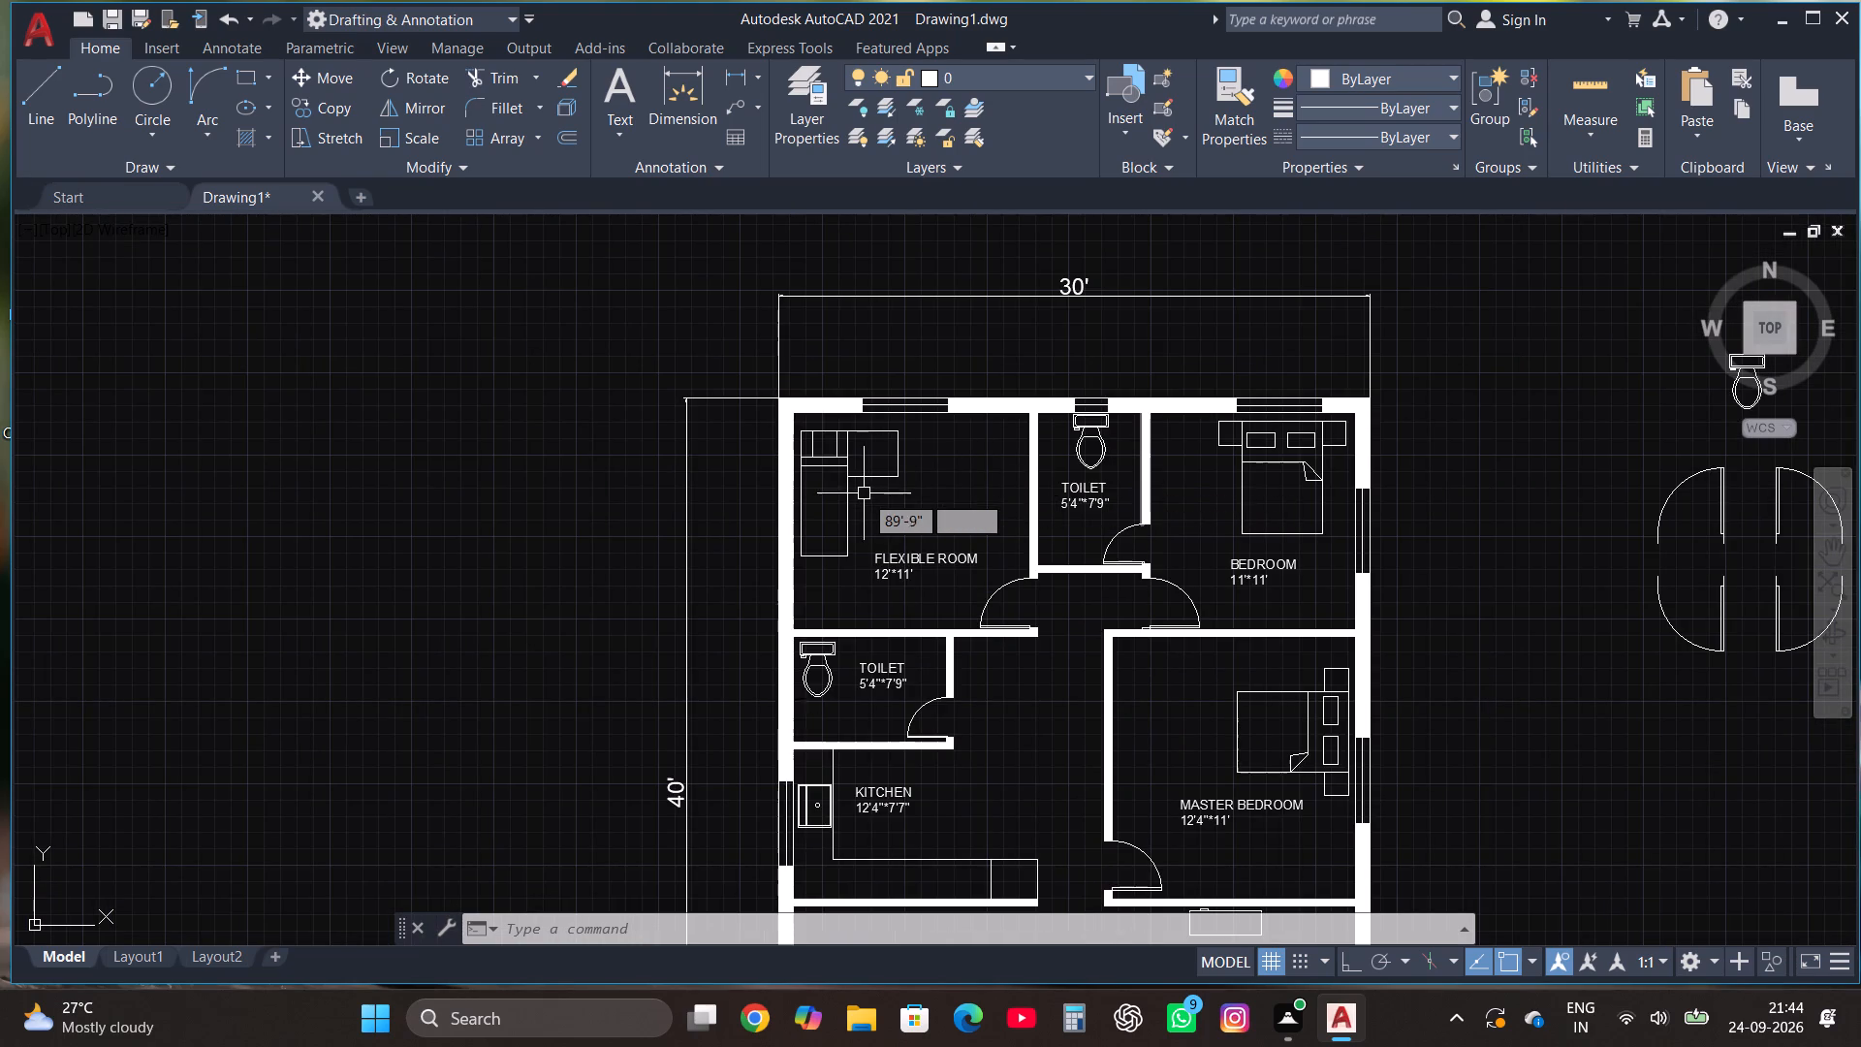
{"action": "scroll", "coordinate": [864, 493], "scroll_direction": "up", "scroll_amount": 1}
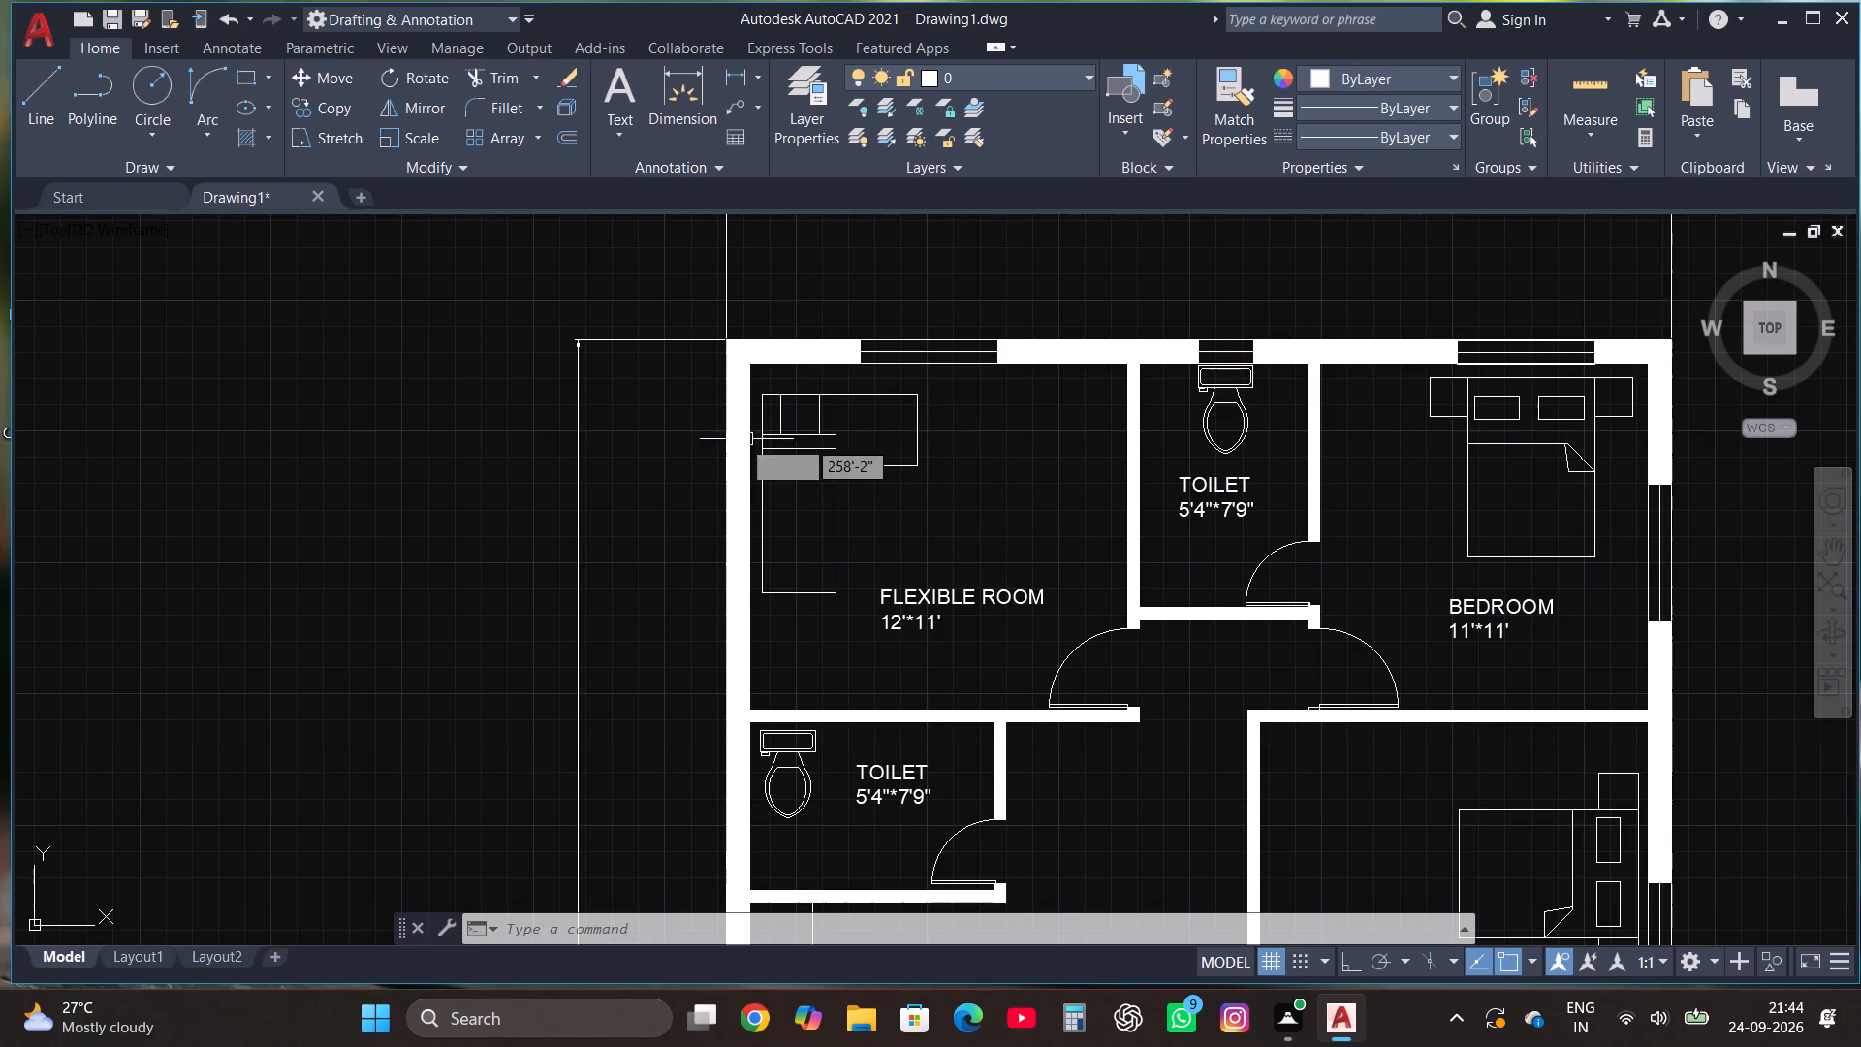
{"action": "scroll", "coordinate": [682, 478], "scroll_direction": "down", "scroll_amount": 1}
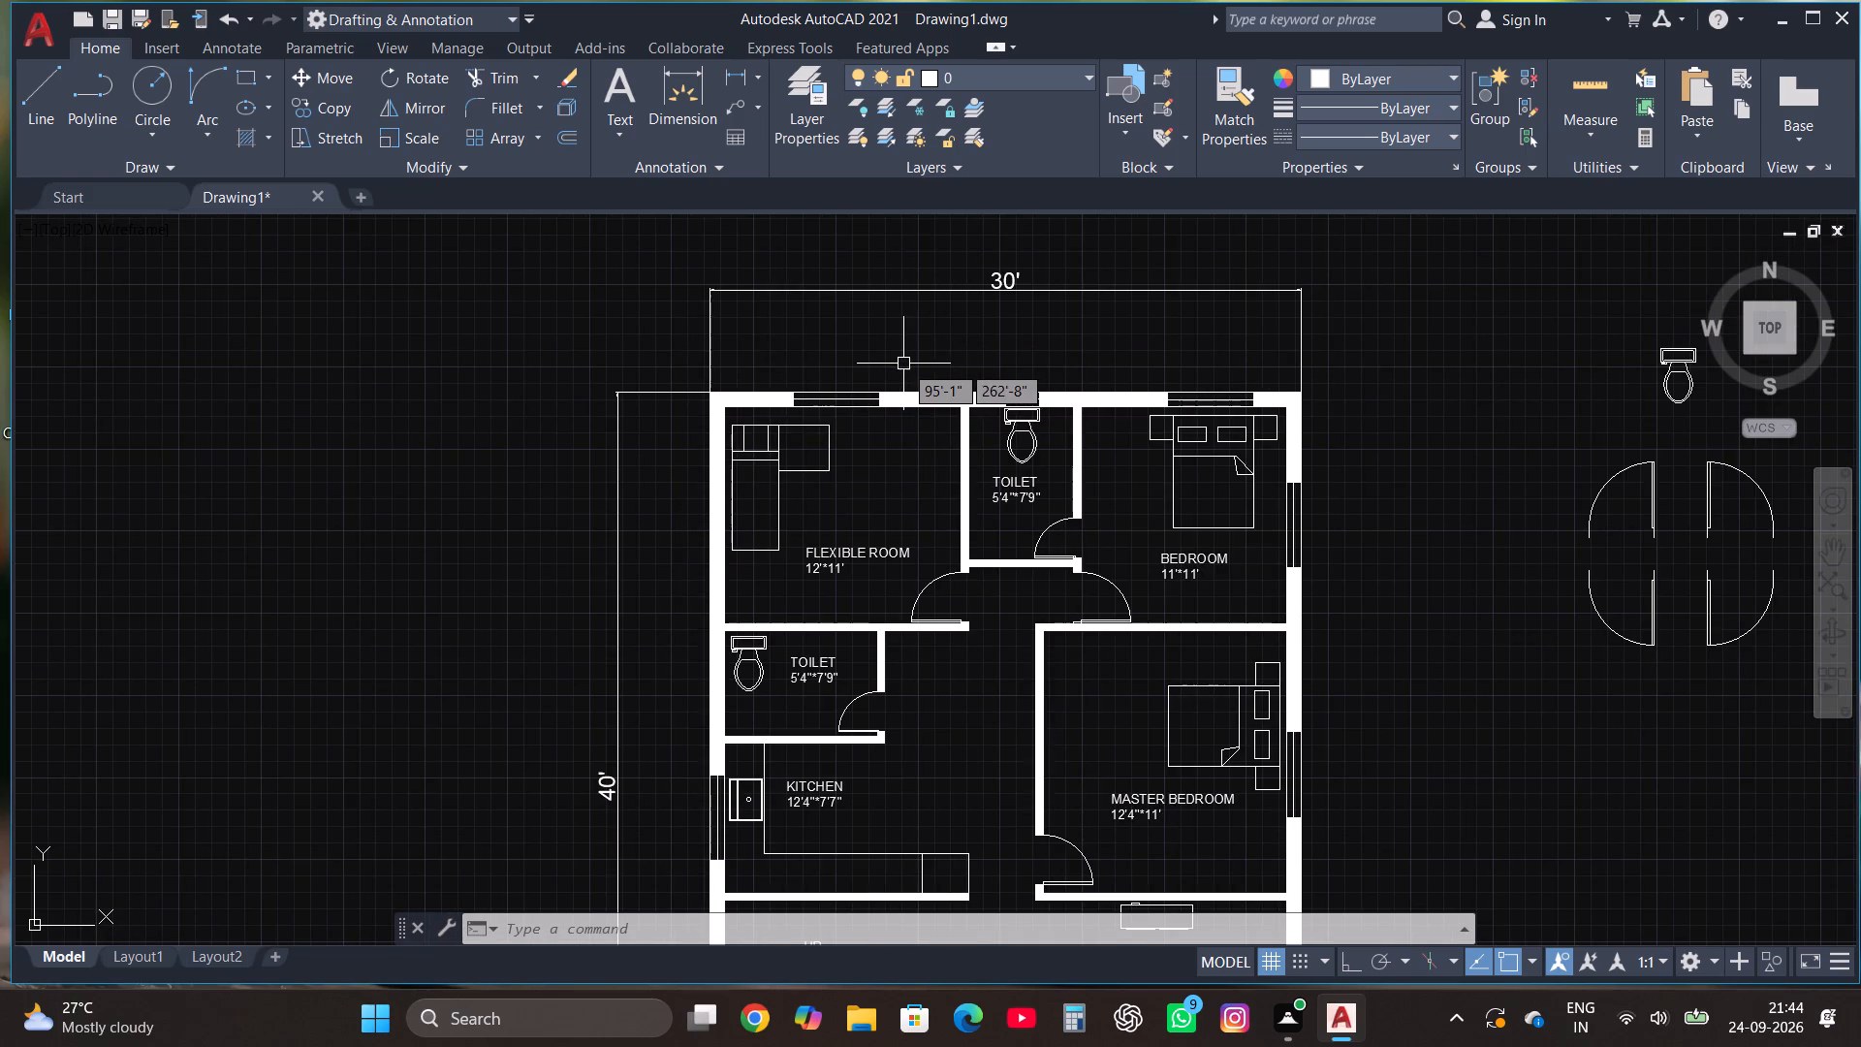
{"action": "scroll", "coordinate": [903, 364], "scroll_direction": "up", "scroll_amount": 1}
{"action": "scroll", "coordinate": [902, 371], "scroll_direction": "down", "scroll_amount": 2}
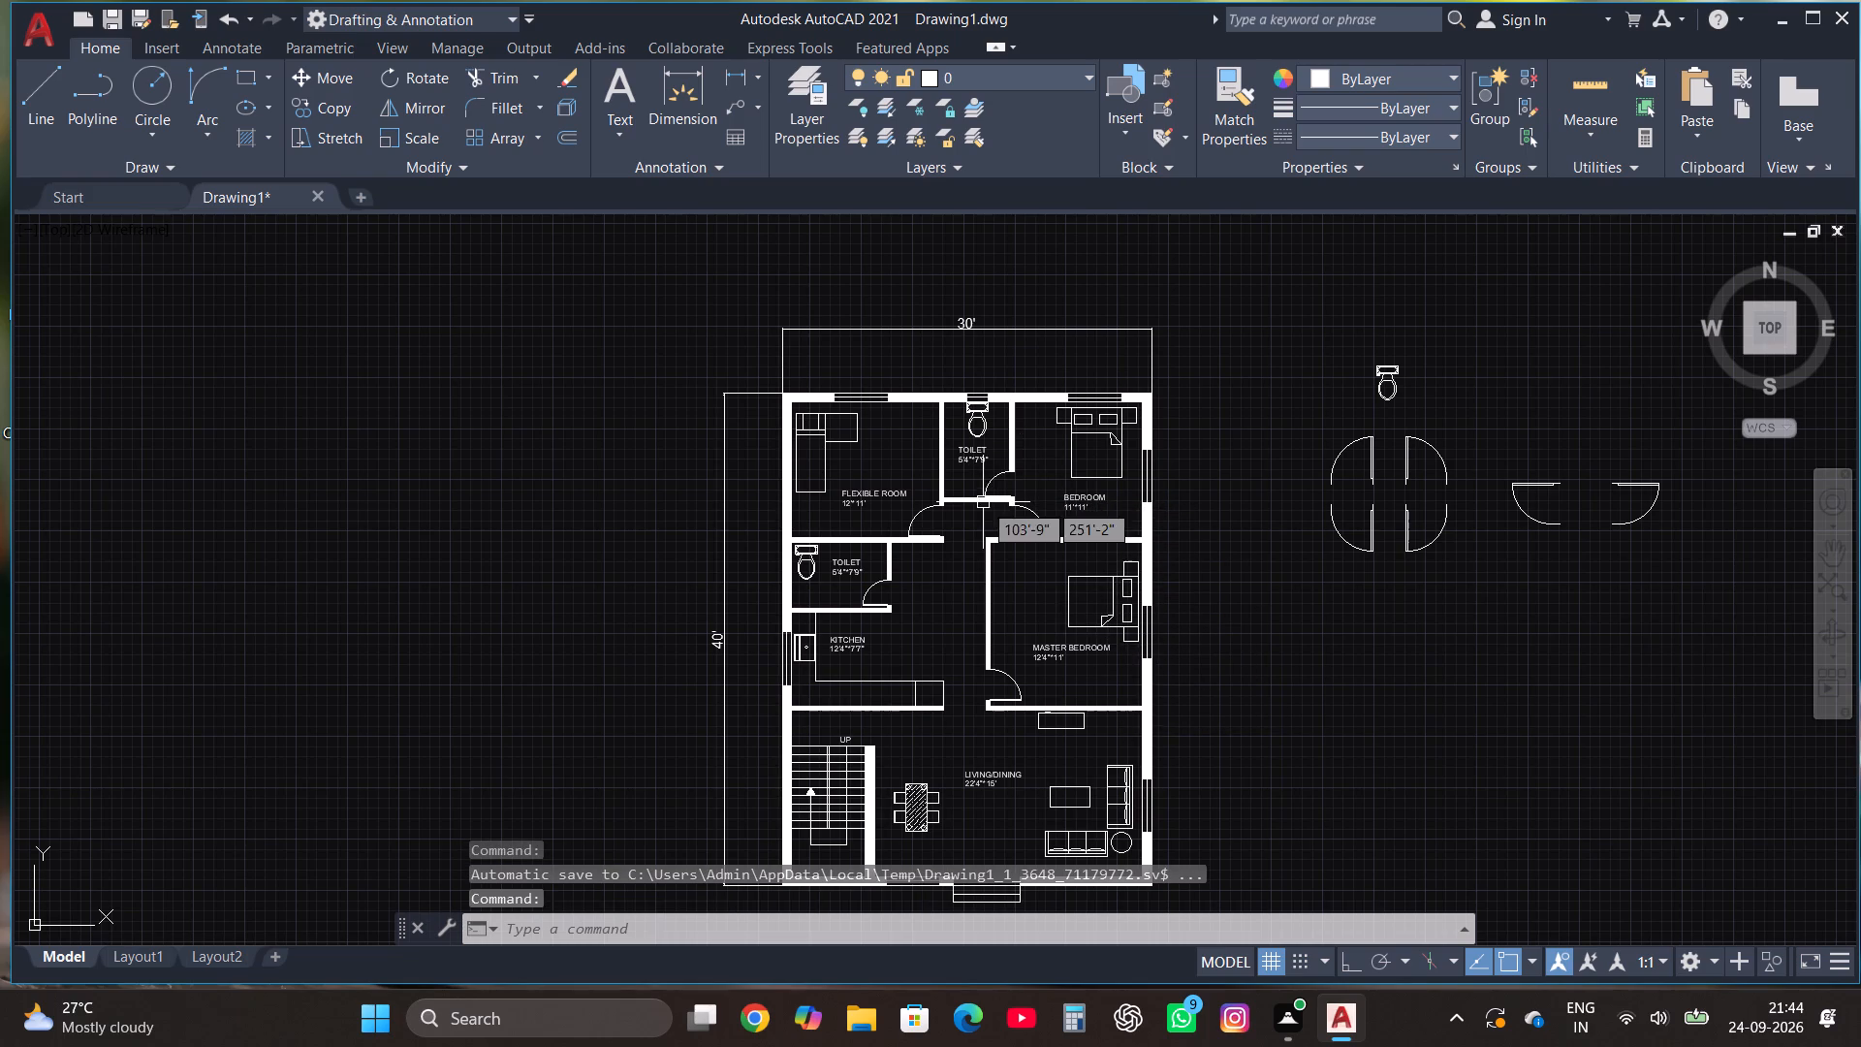
{"action": "scroll", "coordinate": [809, 380], "scroll_direction": "up", "scroll_amount": 2}
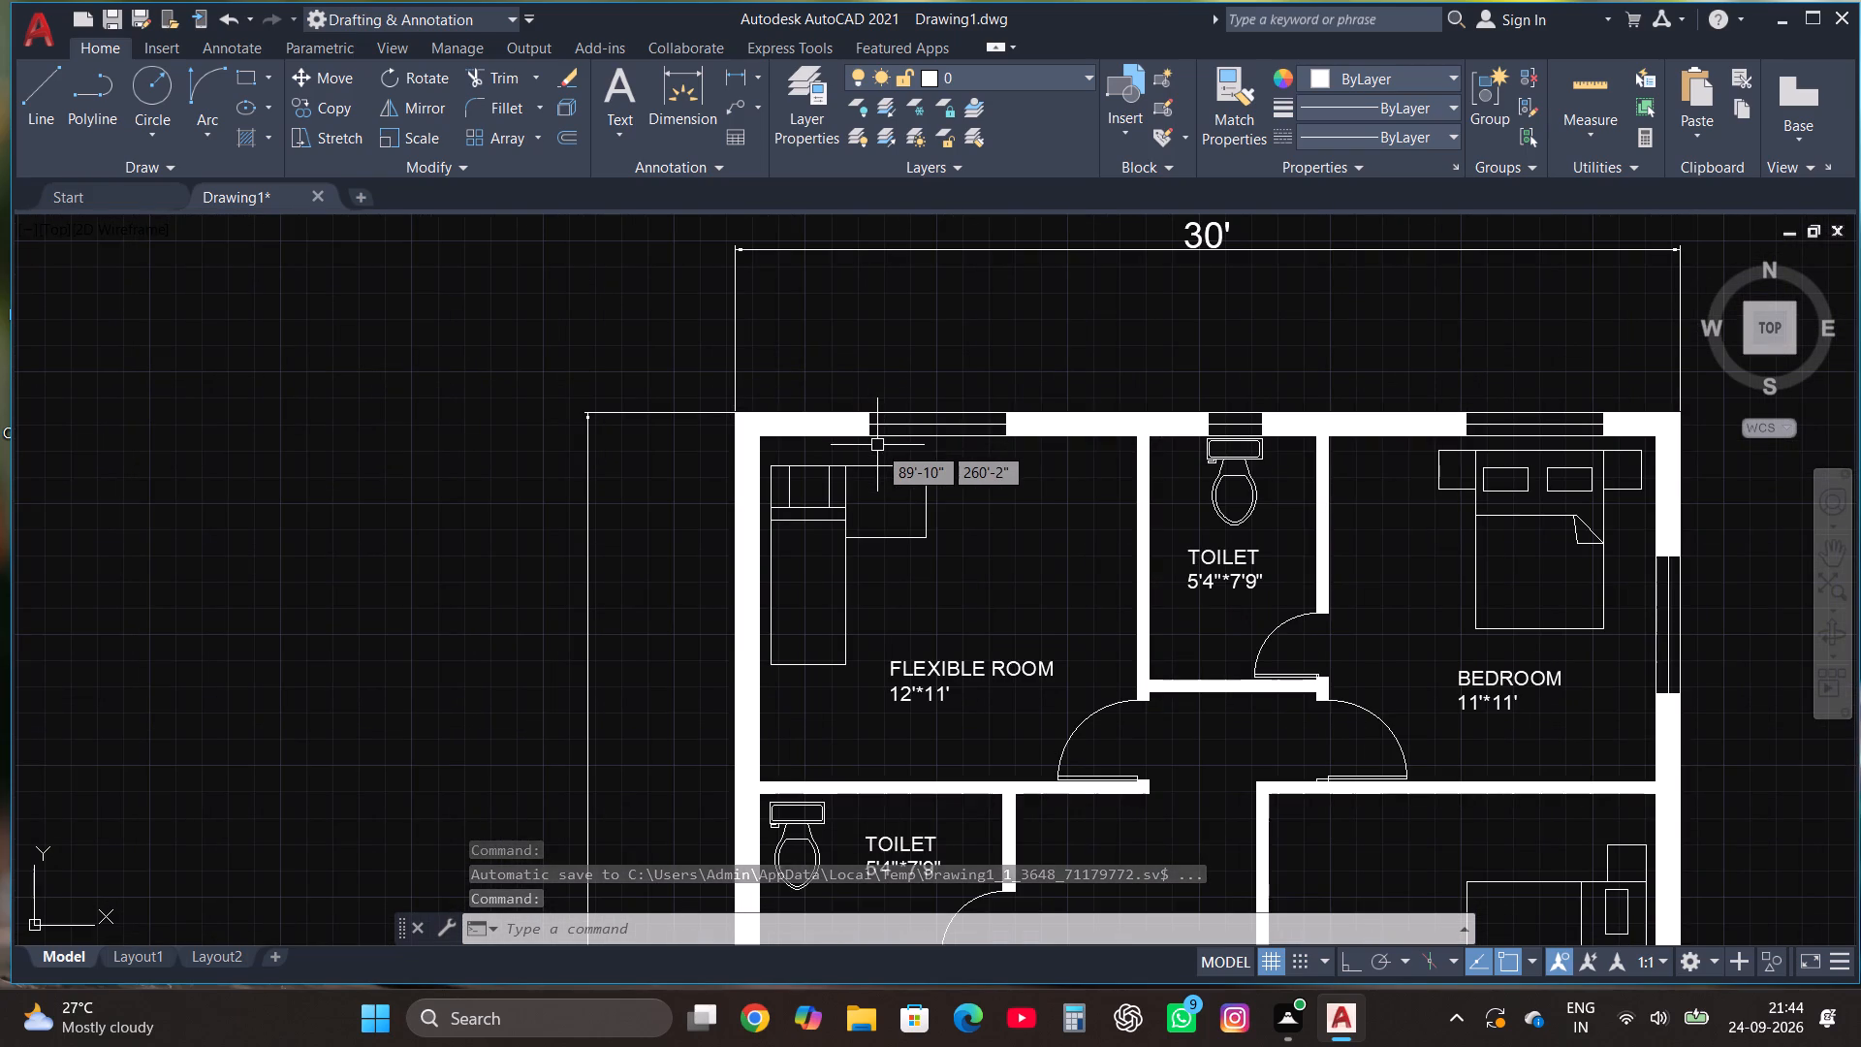
{"action": "scroll", "coordinate": [877, 445], "scroll_direction": "up", "scroll_amount": 2}
{"action": "scroll", "coordinate": [819, 434], "scroll_direction": "down", "scroll_amount": 3}
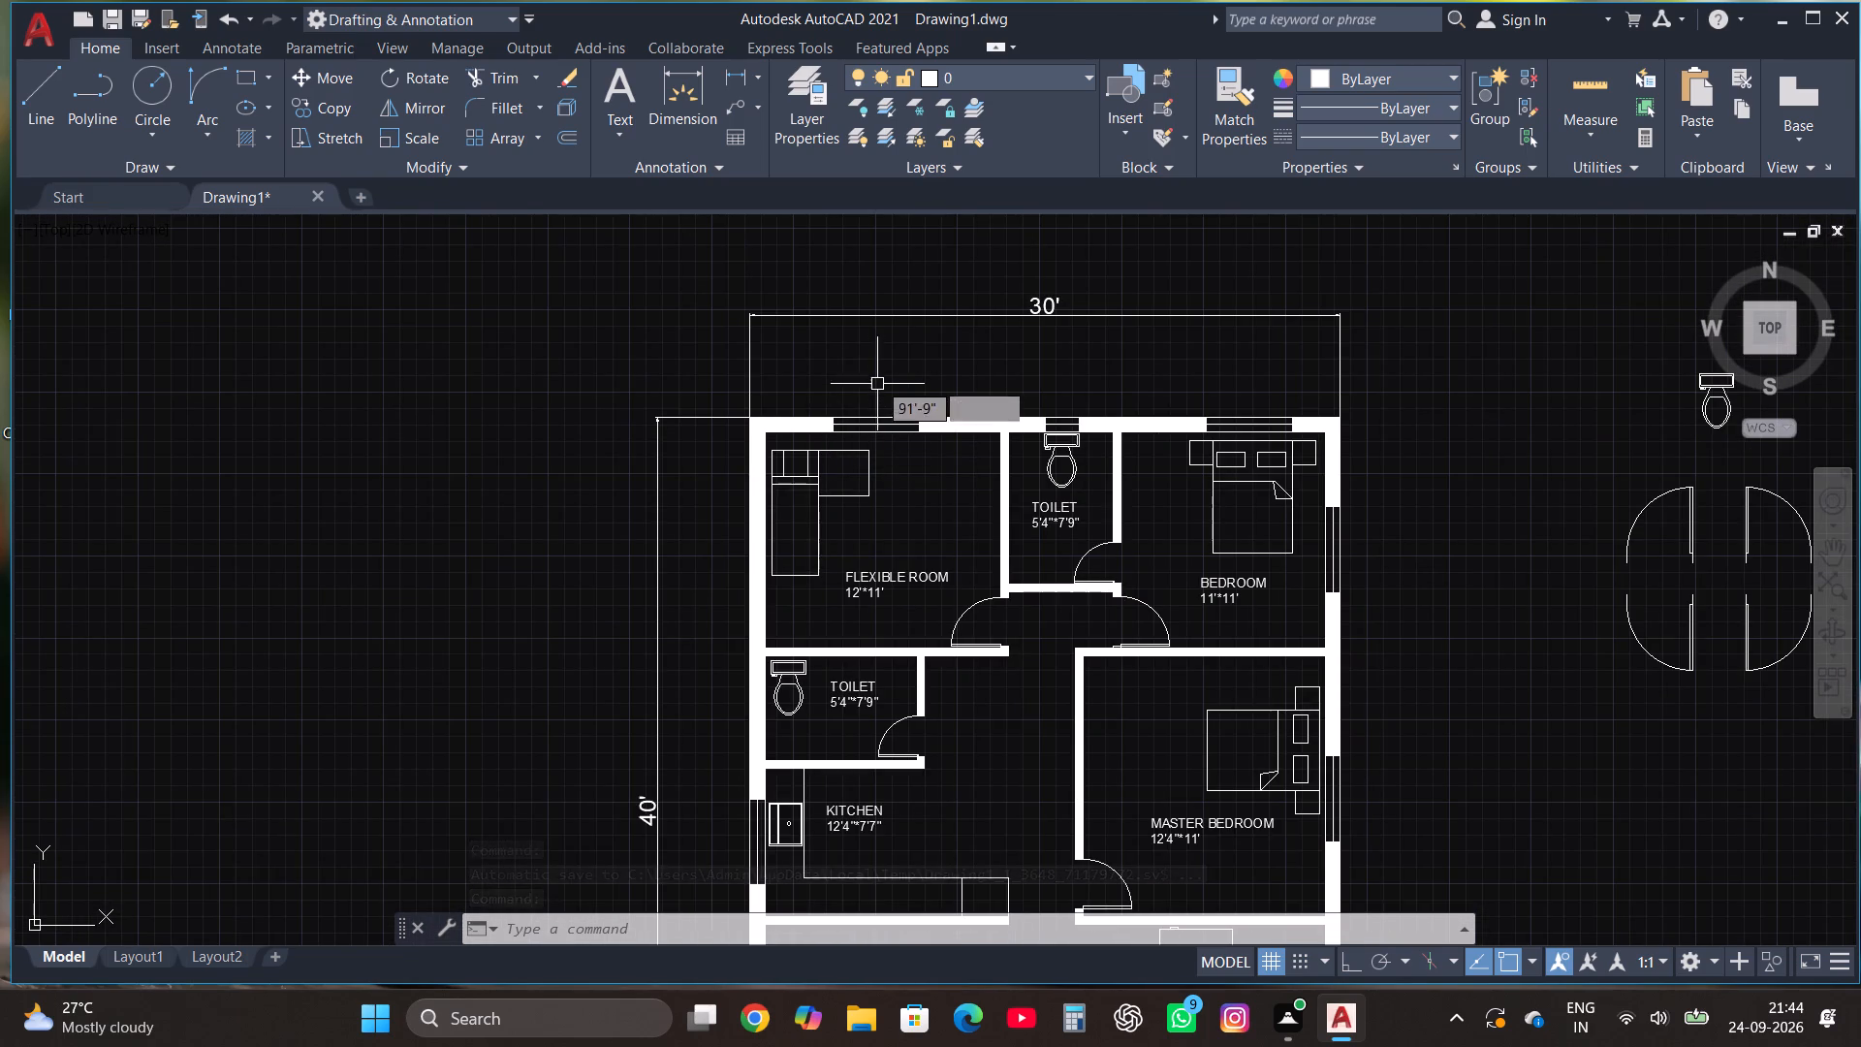
{"action": "scroll", "coordinate": [808, 383], "scroll_direction": "down", "scroll_amount": 1}
{"action": "scroll", "coordinate": [950, 418], "scroll_direction": "up", "scroll_amount": 1}
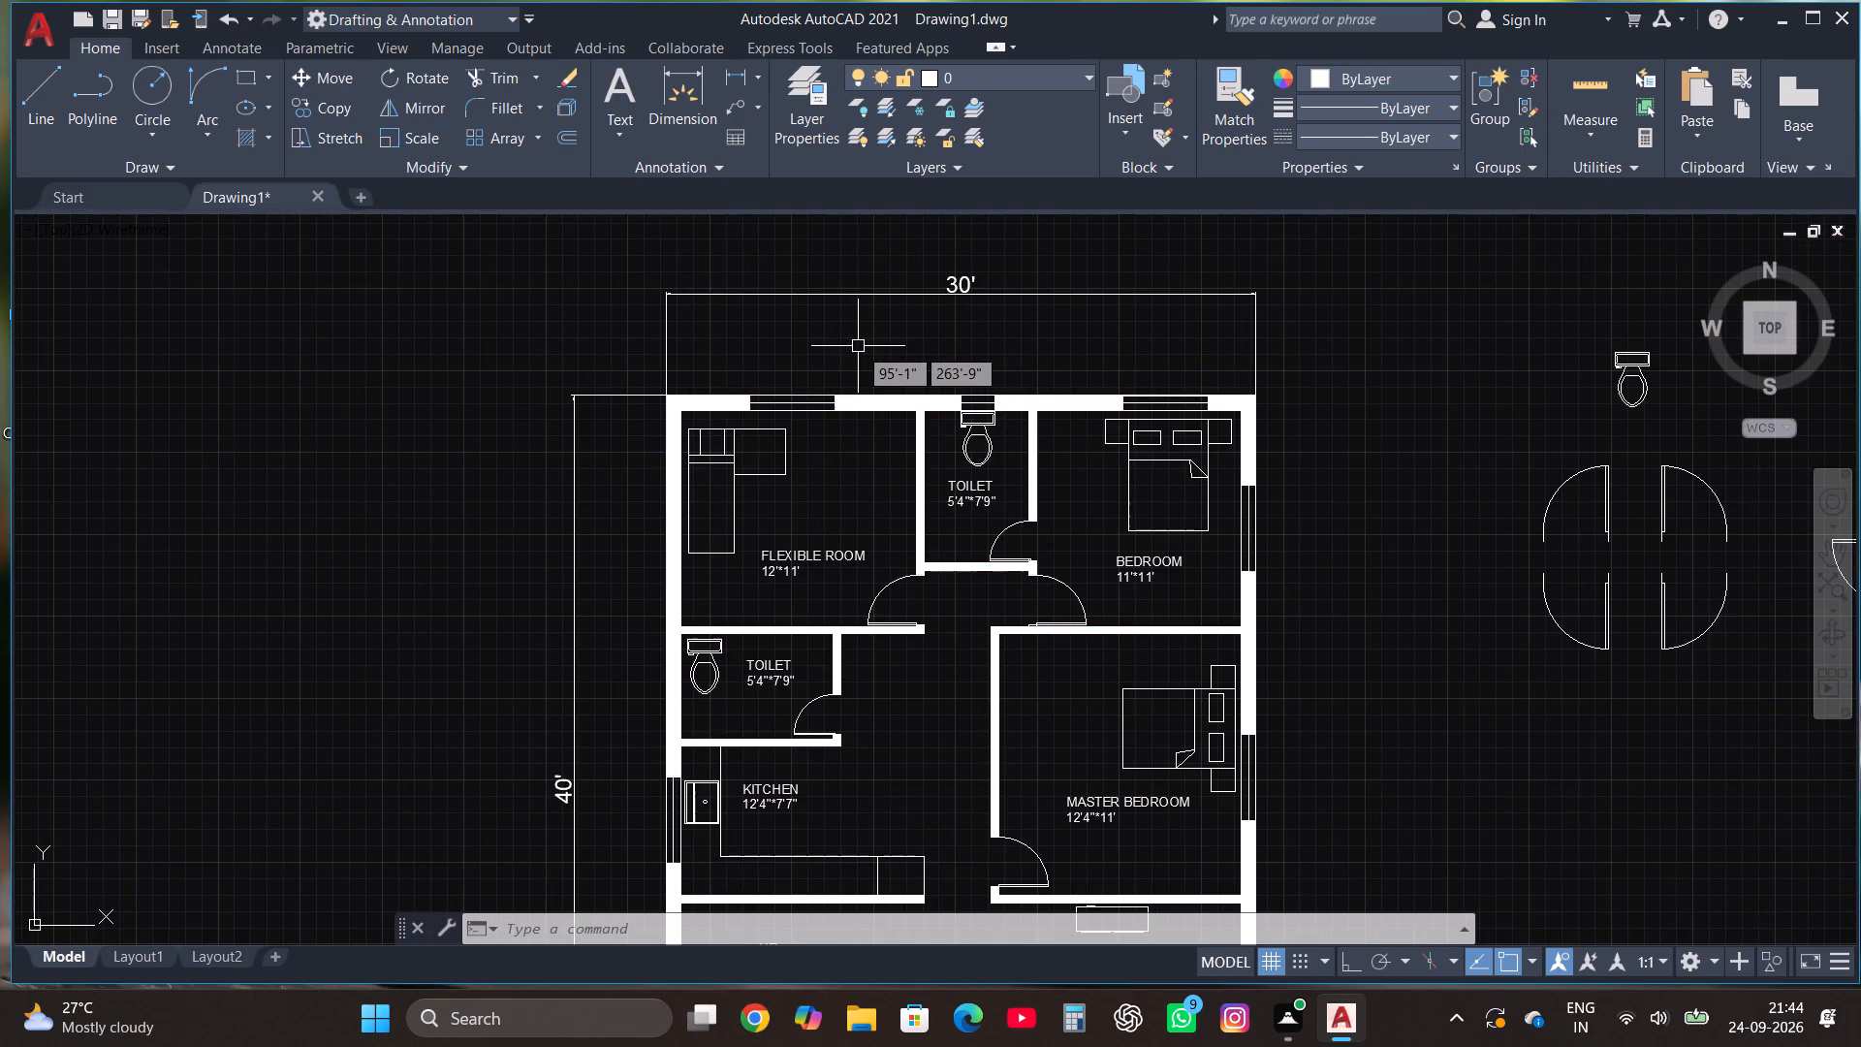
{"action": "scroll", "coordinate": [858, 350], "scroll_direction": "down", "scroll_amount": 3}
{"action": "scroll", "coordinate": [883, 405], "scroll_direction": "up", "scroll_amount": 2}
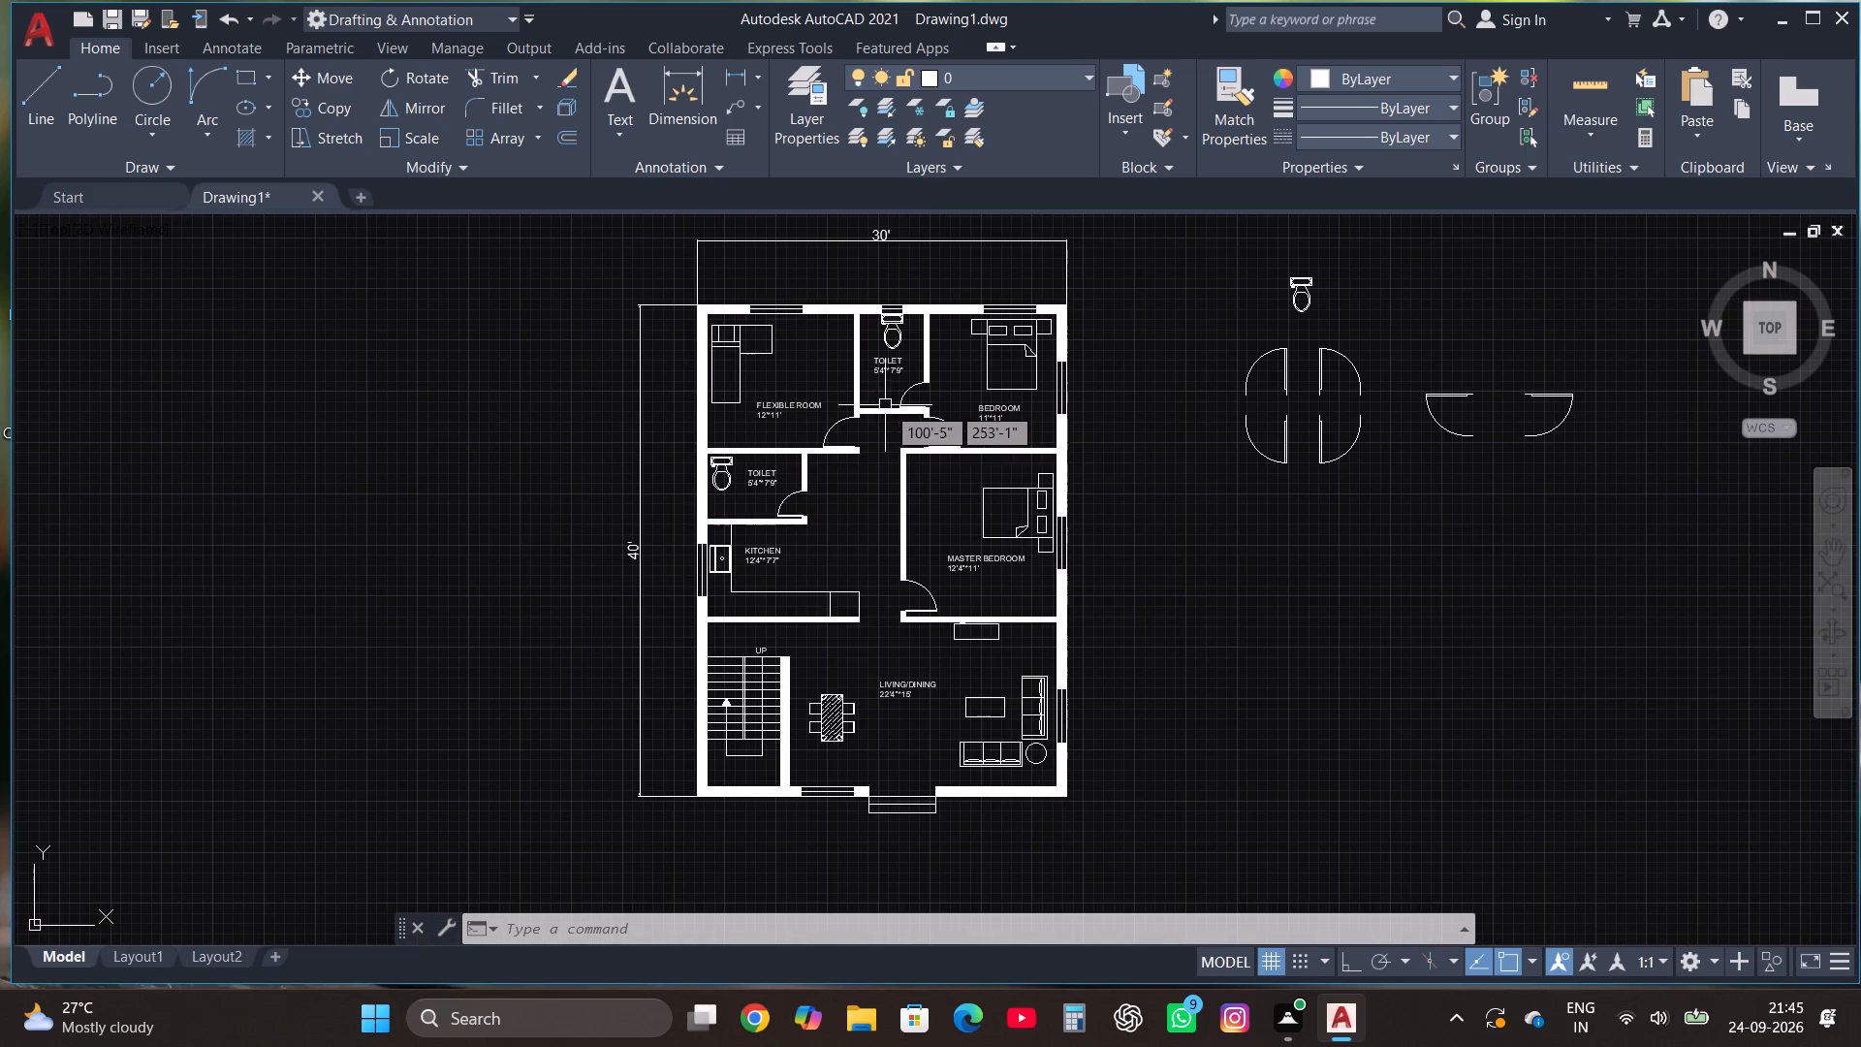
Delete the leftover toilet and door symbols lying outside the plan beside the BEDROOM.
{"action": "left_click", "coordinate": [1556, 523]}
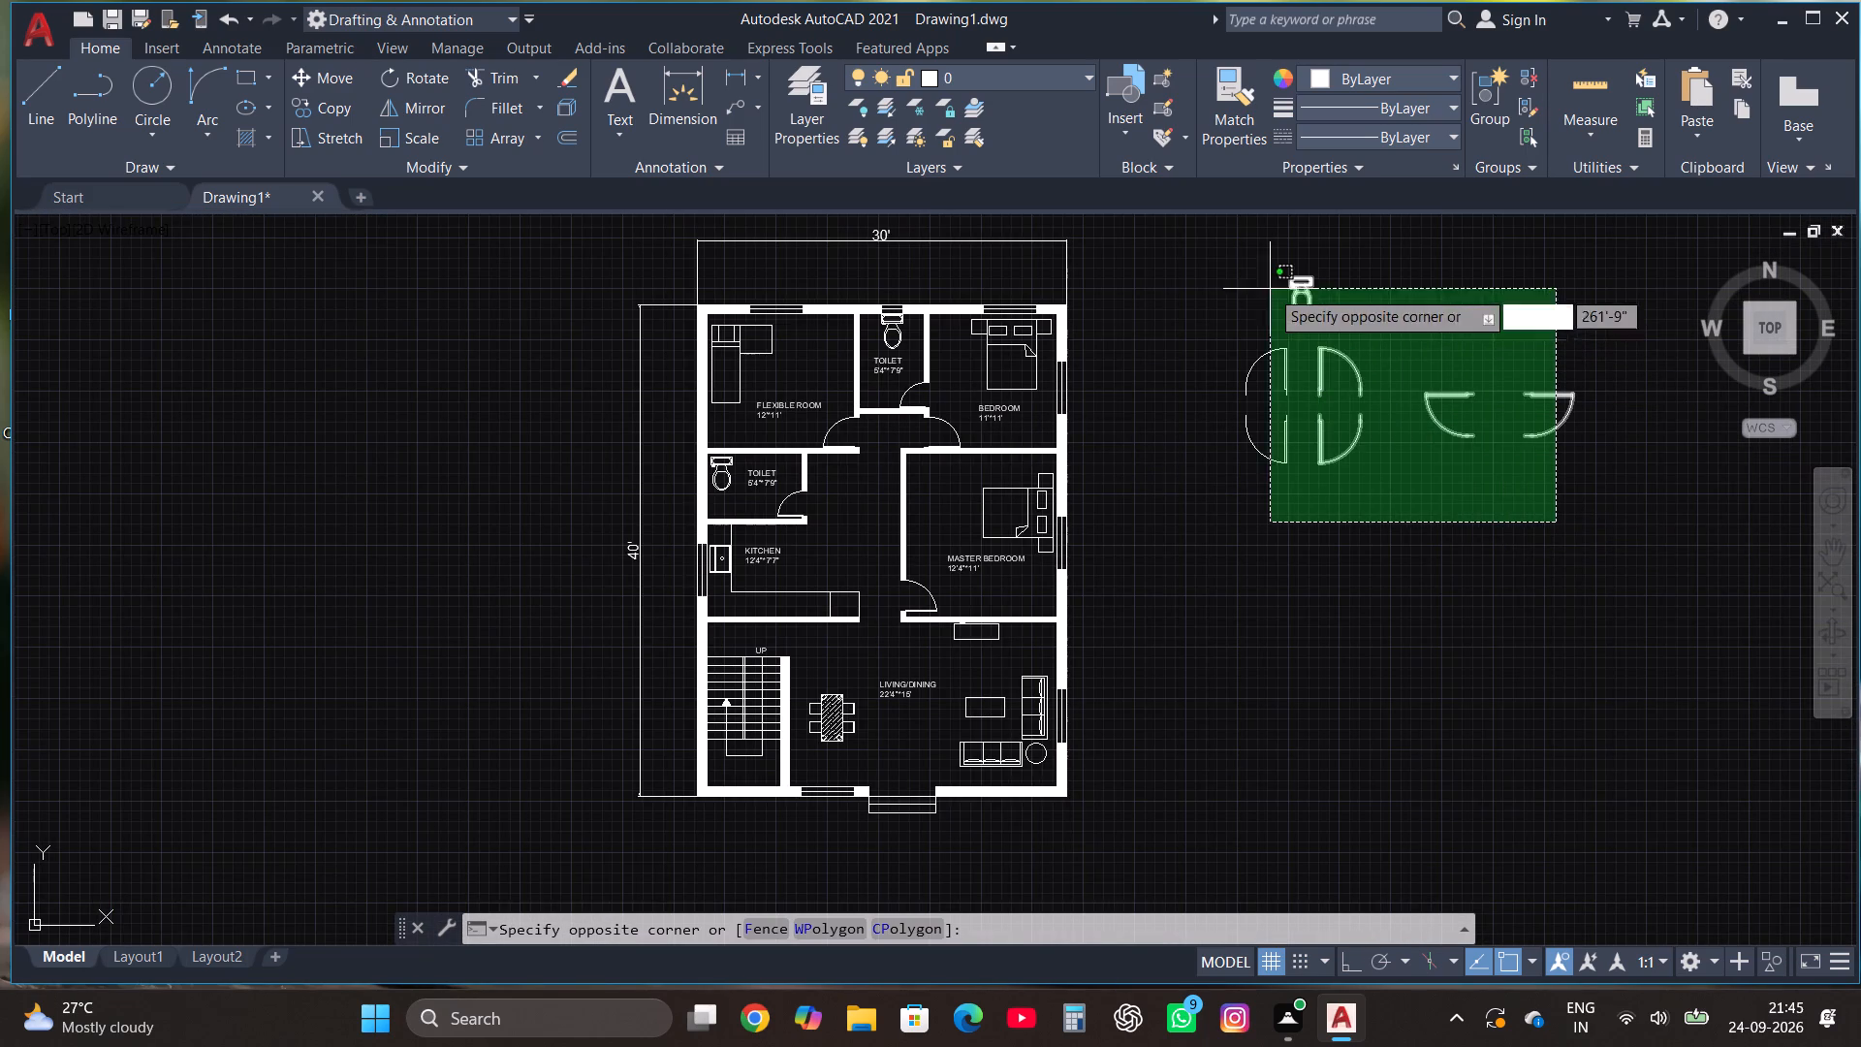
{"action": "left_click", "coordinate": [1239, 270]}
{"action": "key", "text": "Delete"}
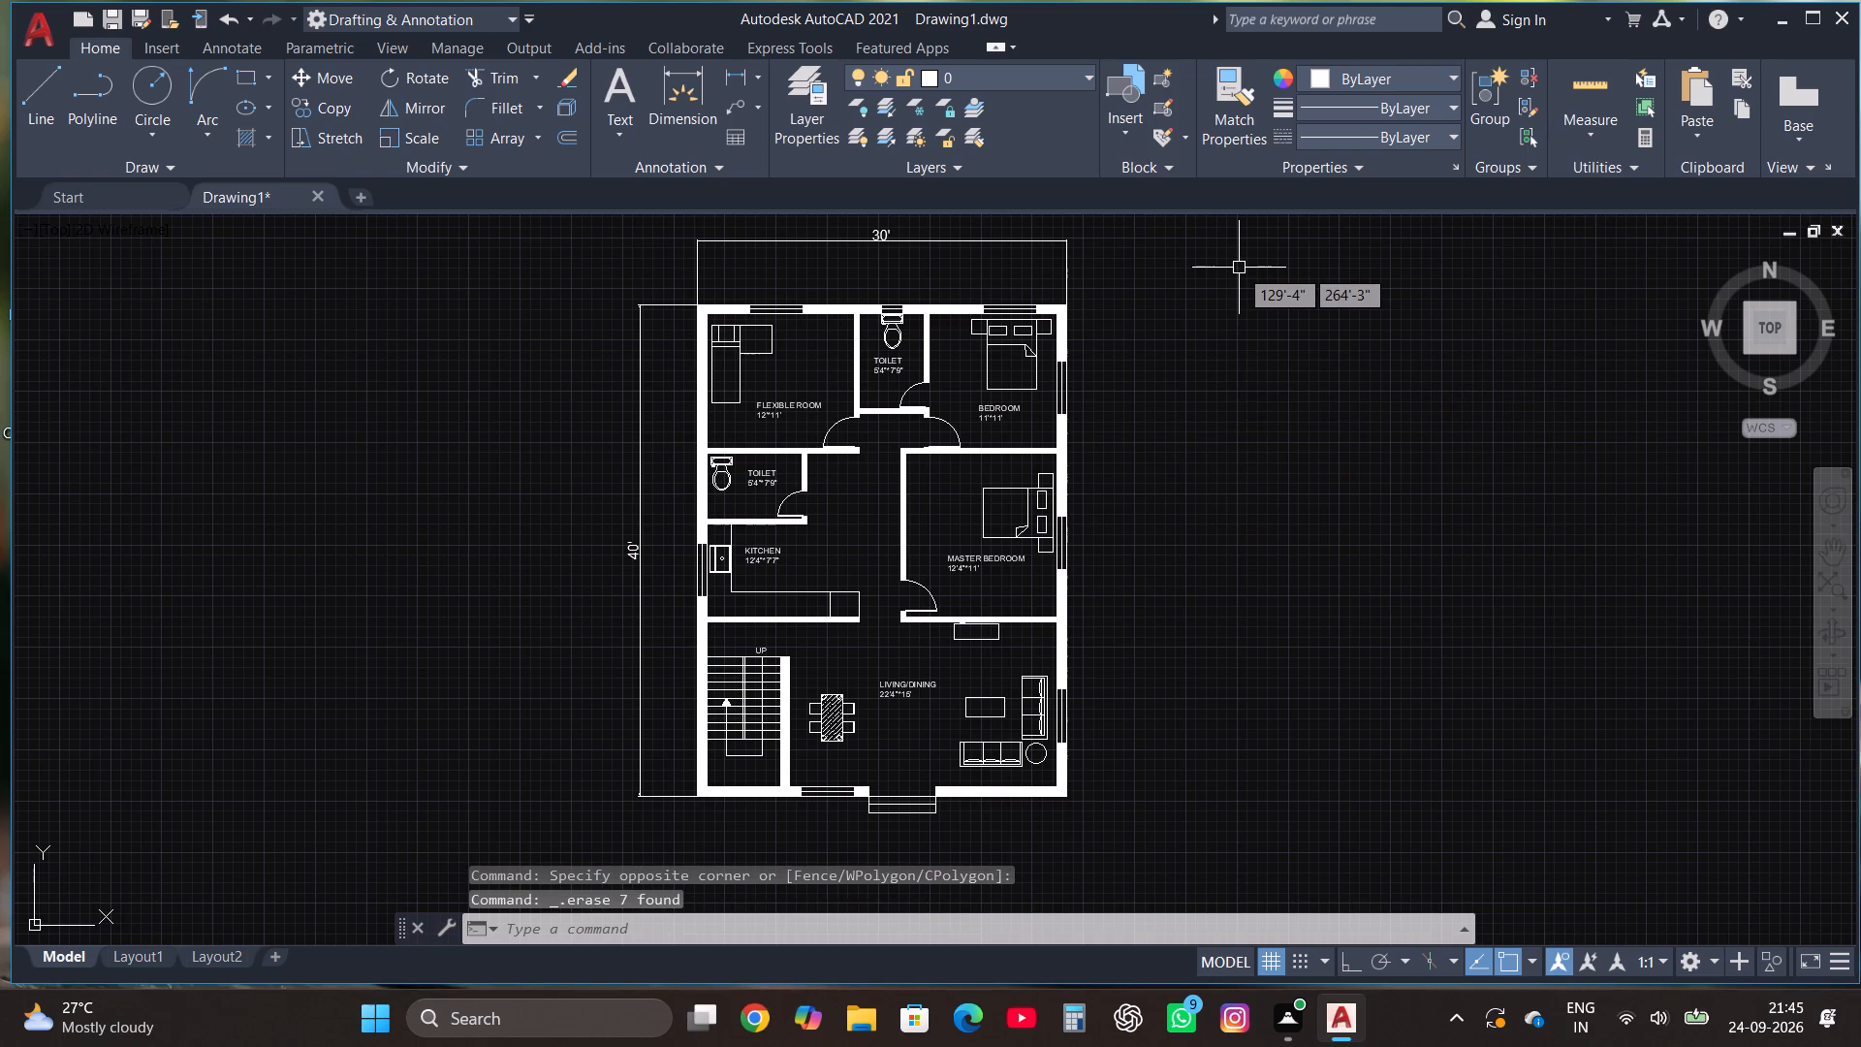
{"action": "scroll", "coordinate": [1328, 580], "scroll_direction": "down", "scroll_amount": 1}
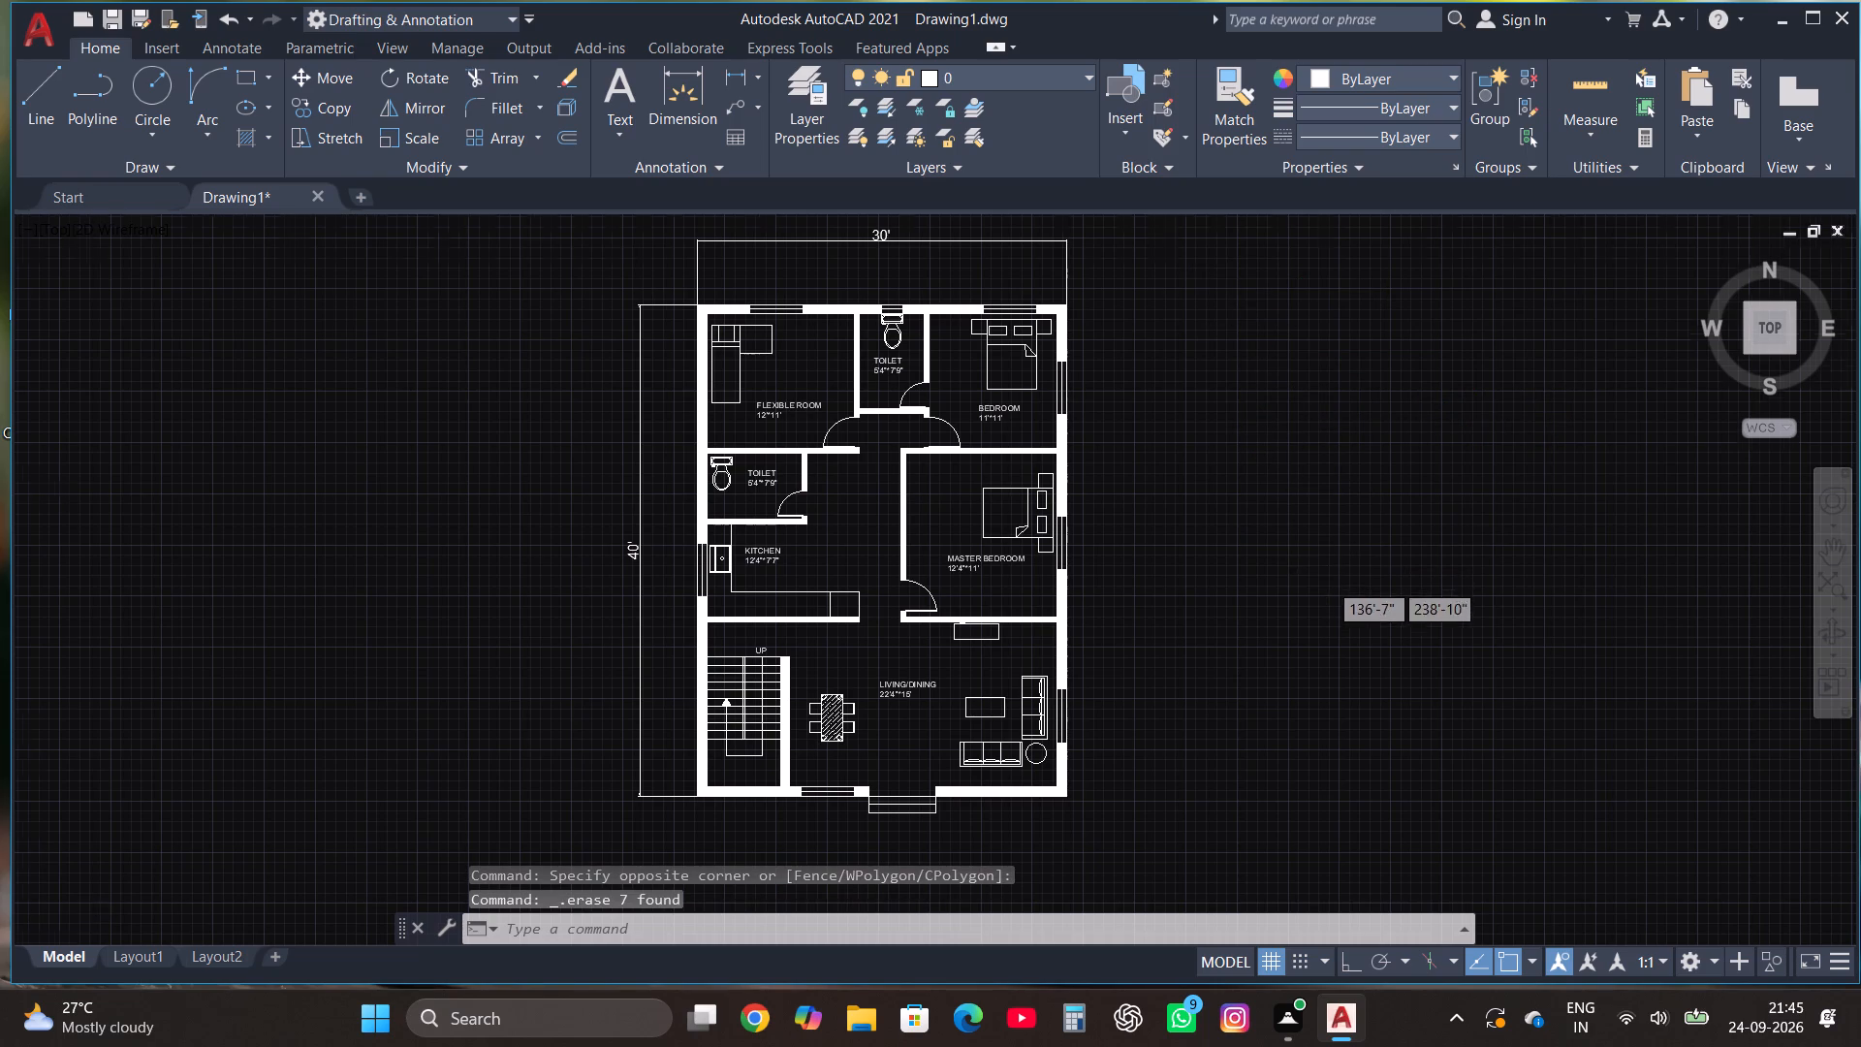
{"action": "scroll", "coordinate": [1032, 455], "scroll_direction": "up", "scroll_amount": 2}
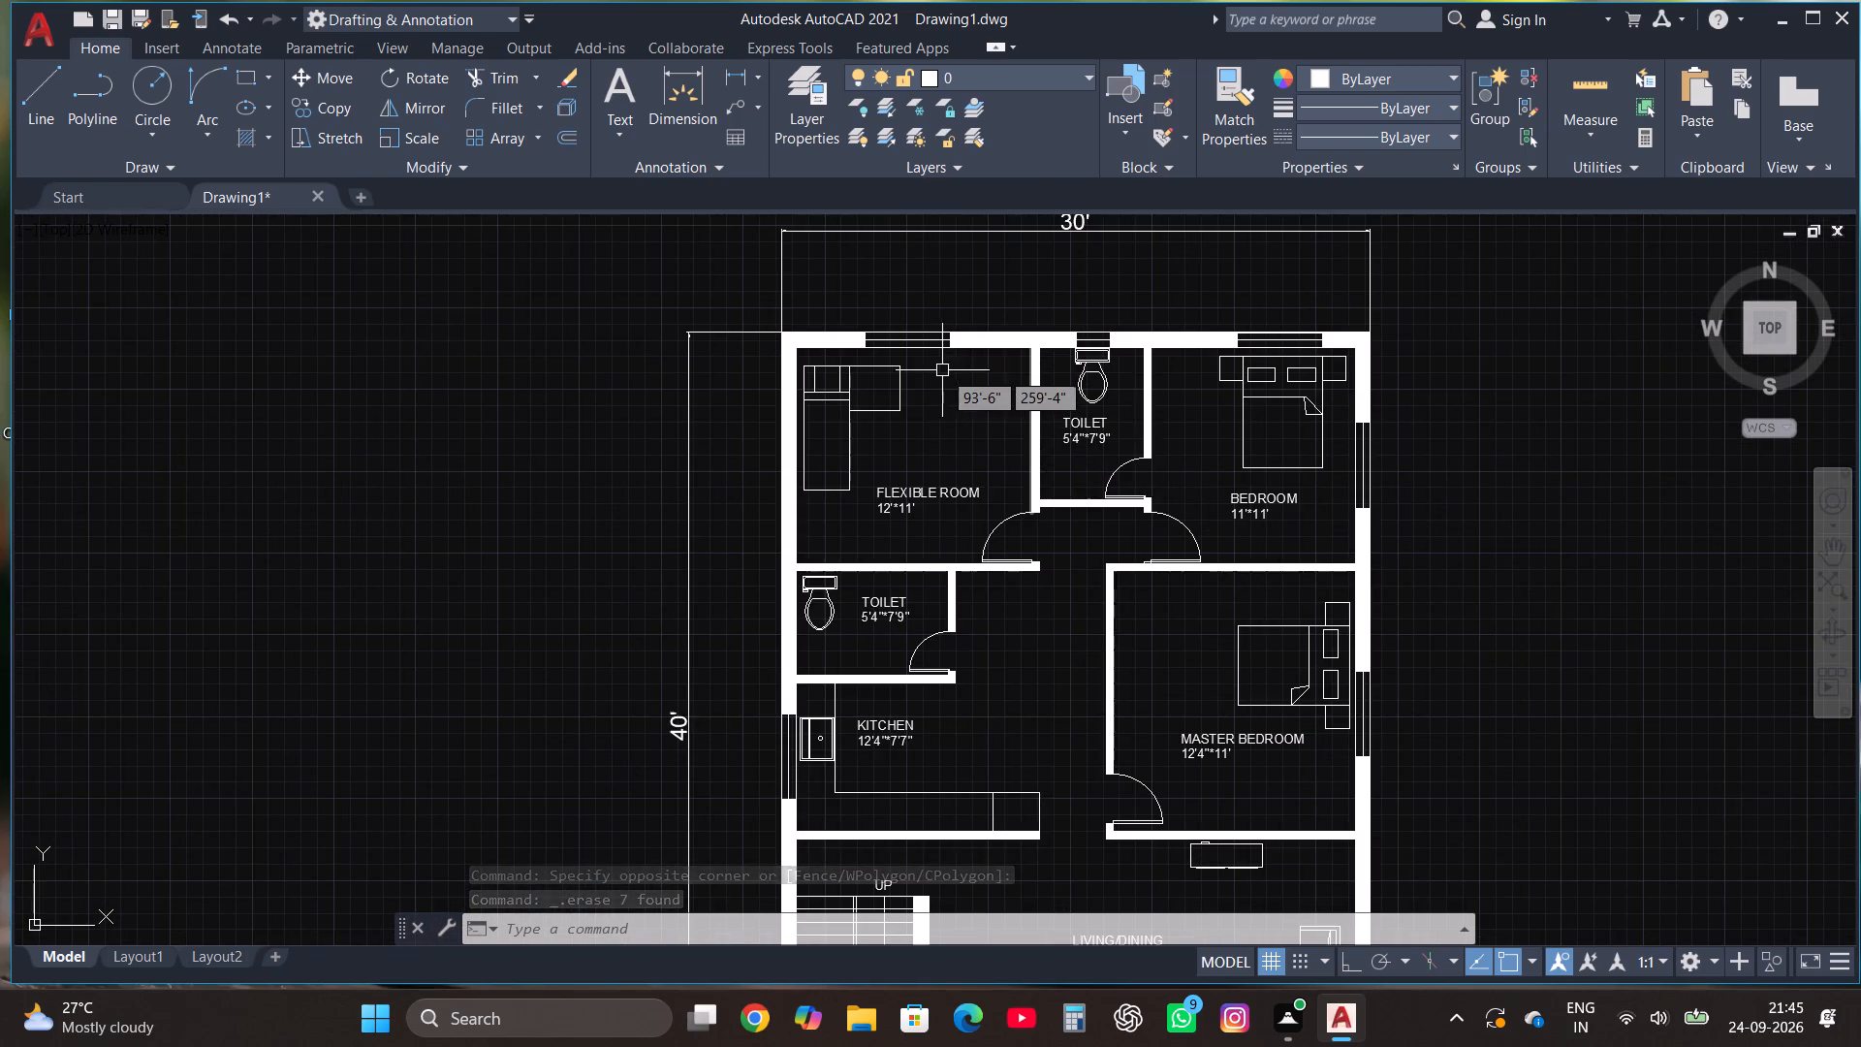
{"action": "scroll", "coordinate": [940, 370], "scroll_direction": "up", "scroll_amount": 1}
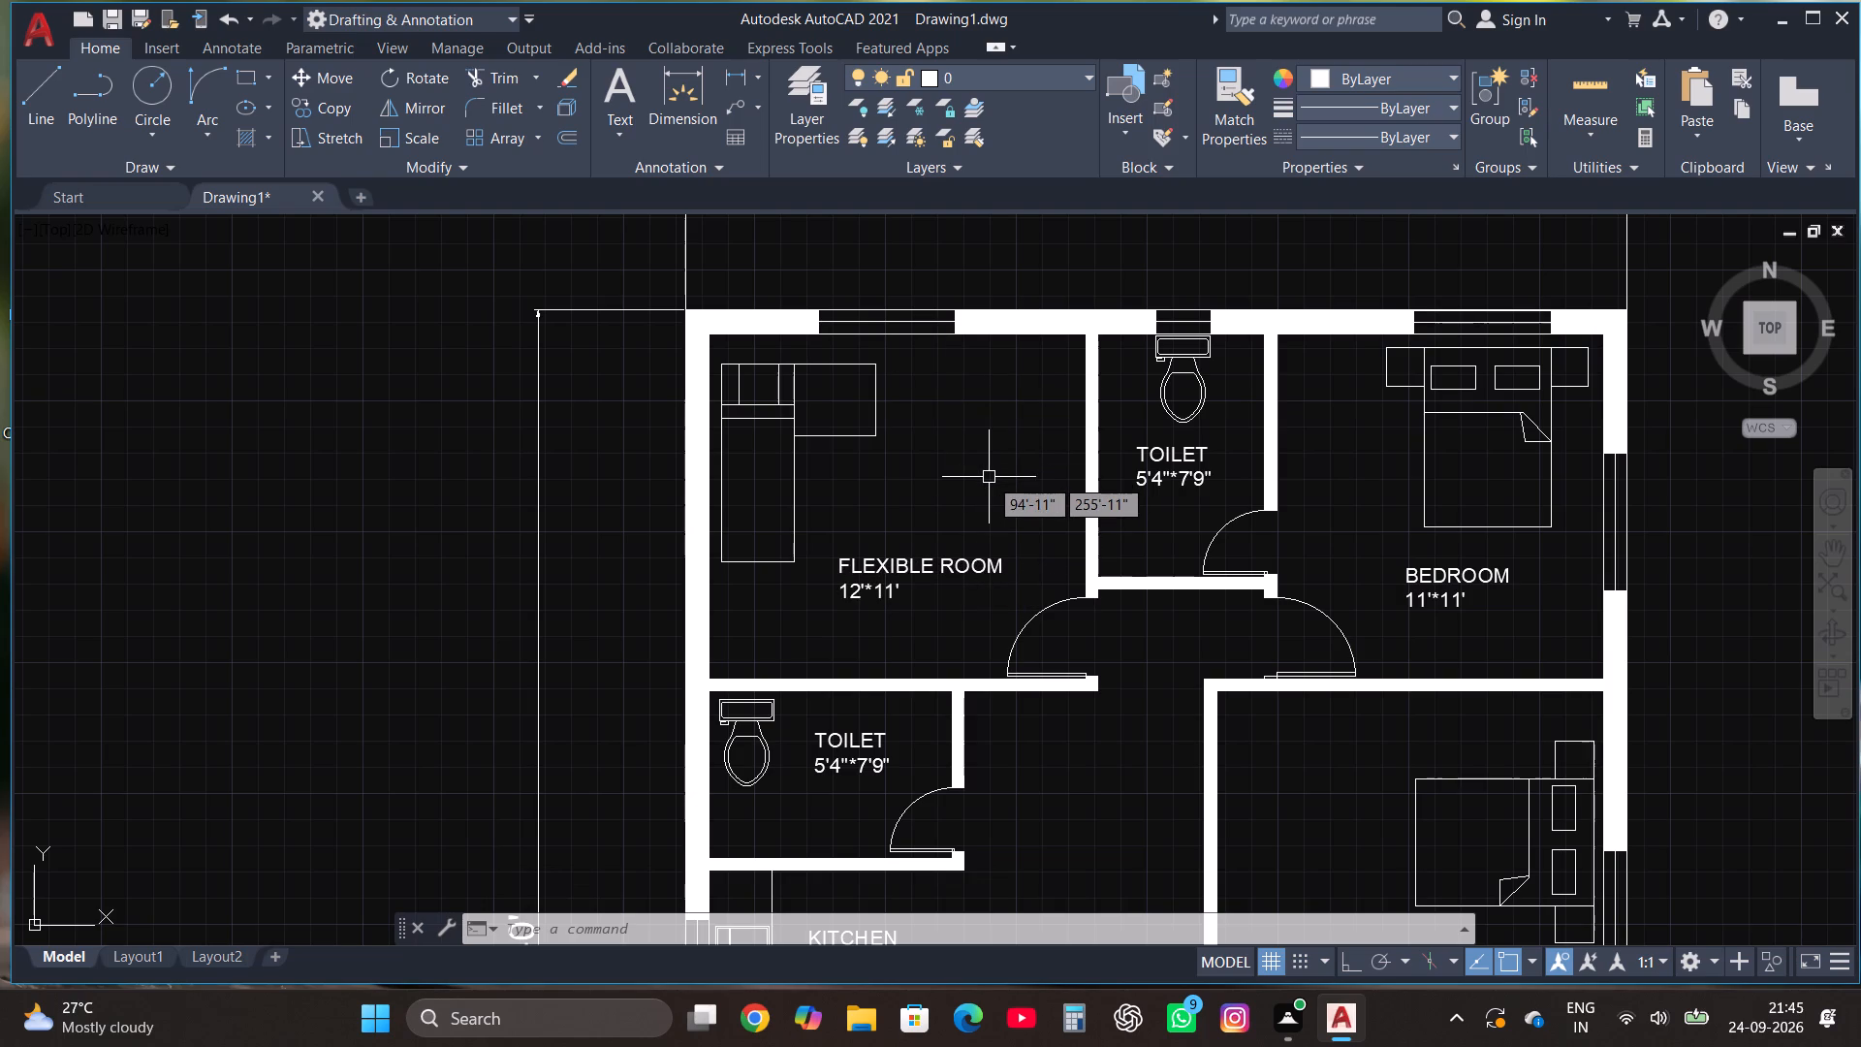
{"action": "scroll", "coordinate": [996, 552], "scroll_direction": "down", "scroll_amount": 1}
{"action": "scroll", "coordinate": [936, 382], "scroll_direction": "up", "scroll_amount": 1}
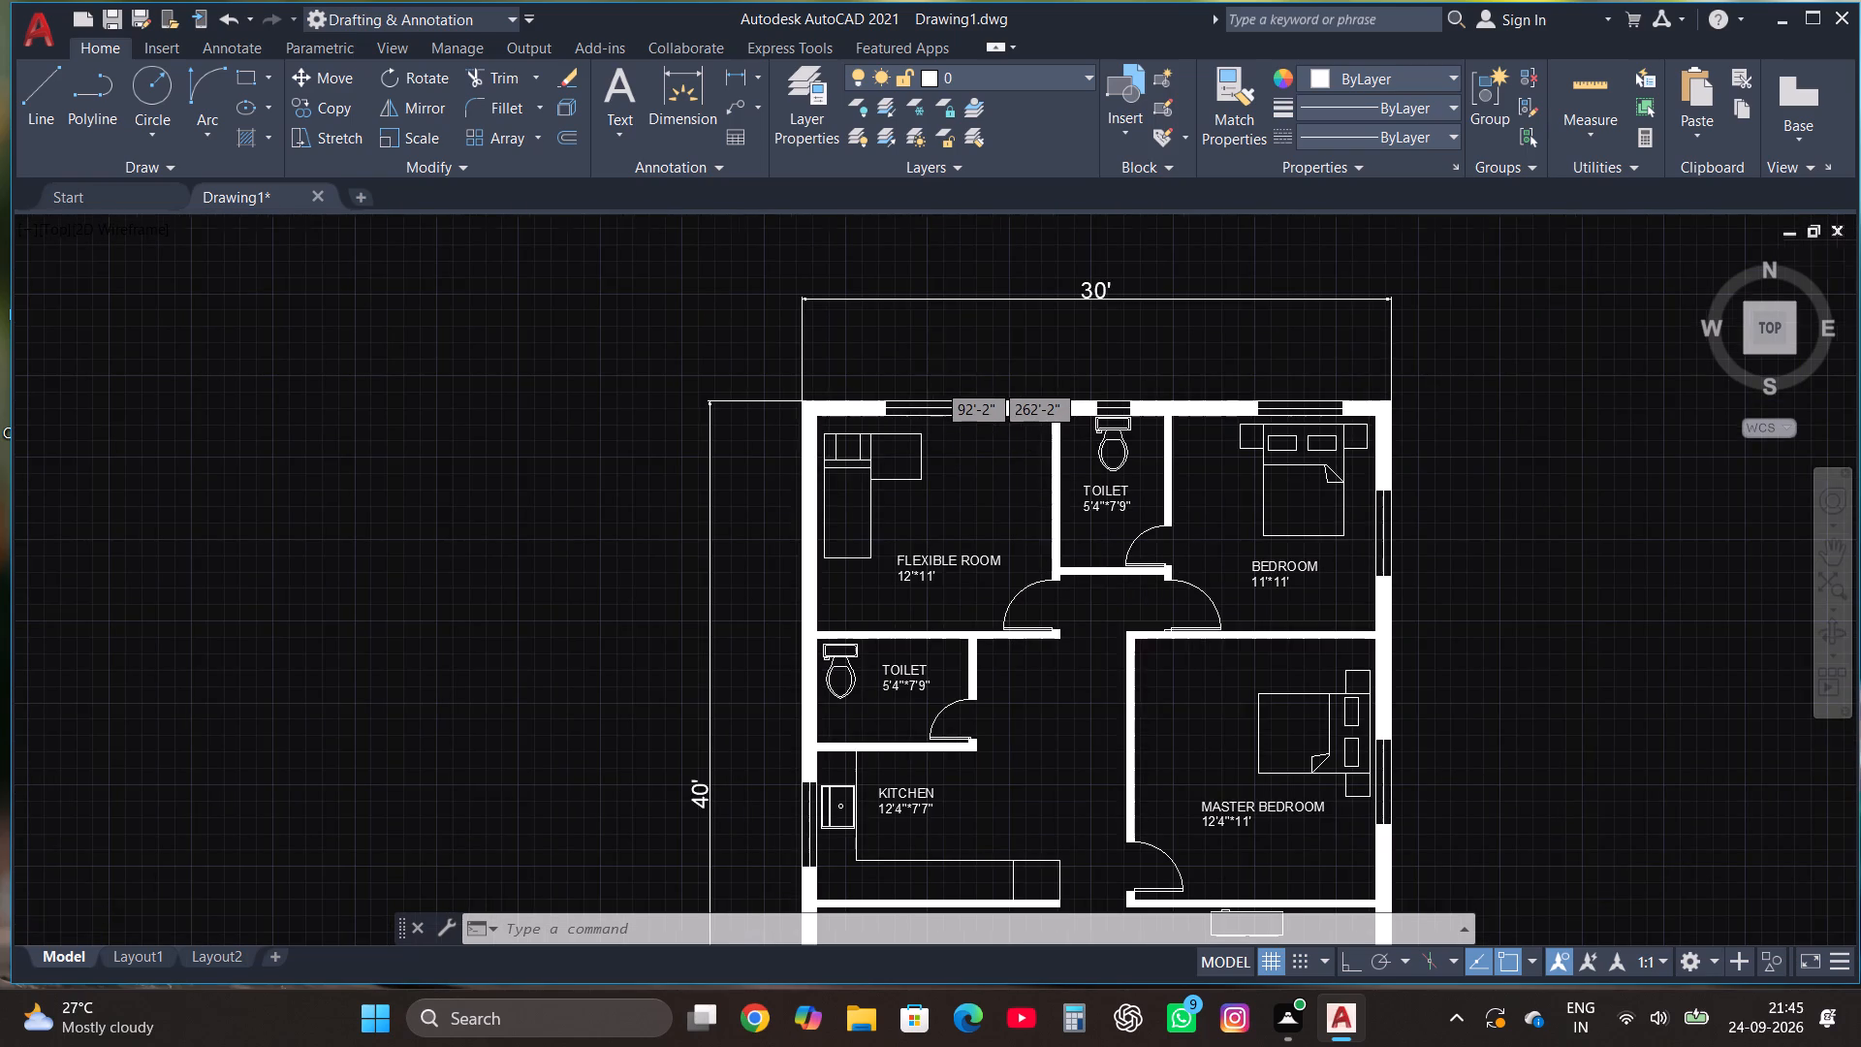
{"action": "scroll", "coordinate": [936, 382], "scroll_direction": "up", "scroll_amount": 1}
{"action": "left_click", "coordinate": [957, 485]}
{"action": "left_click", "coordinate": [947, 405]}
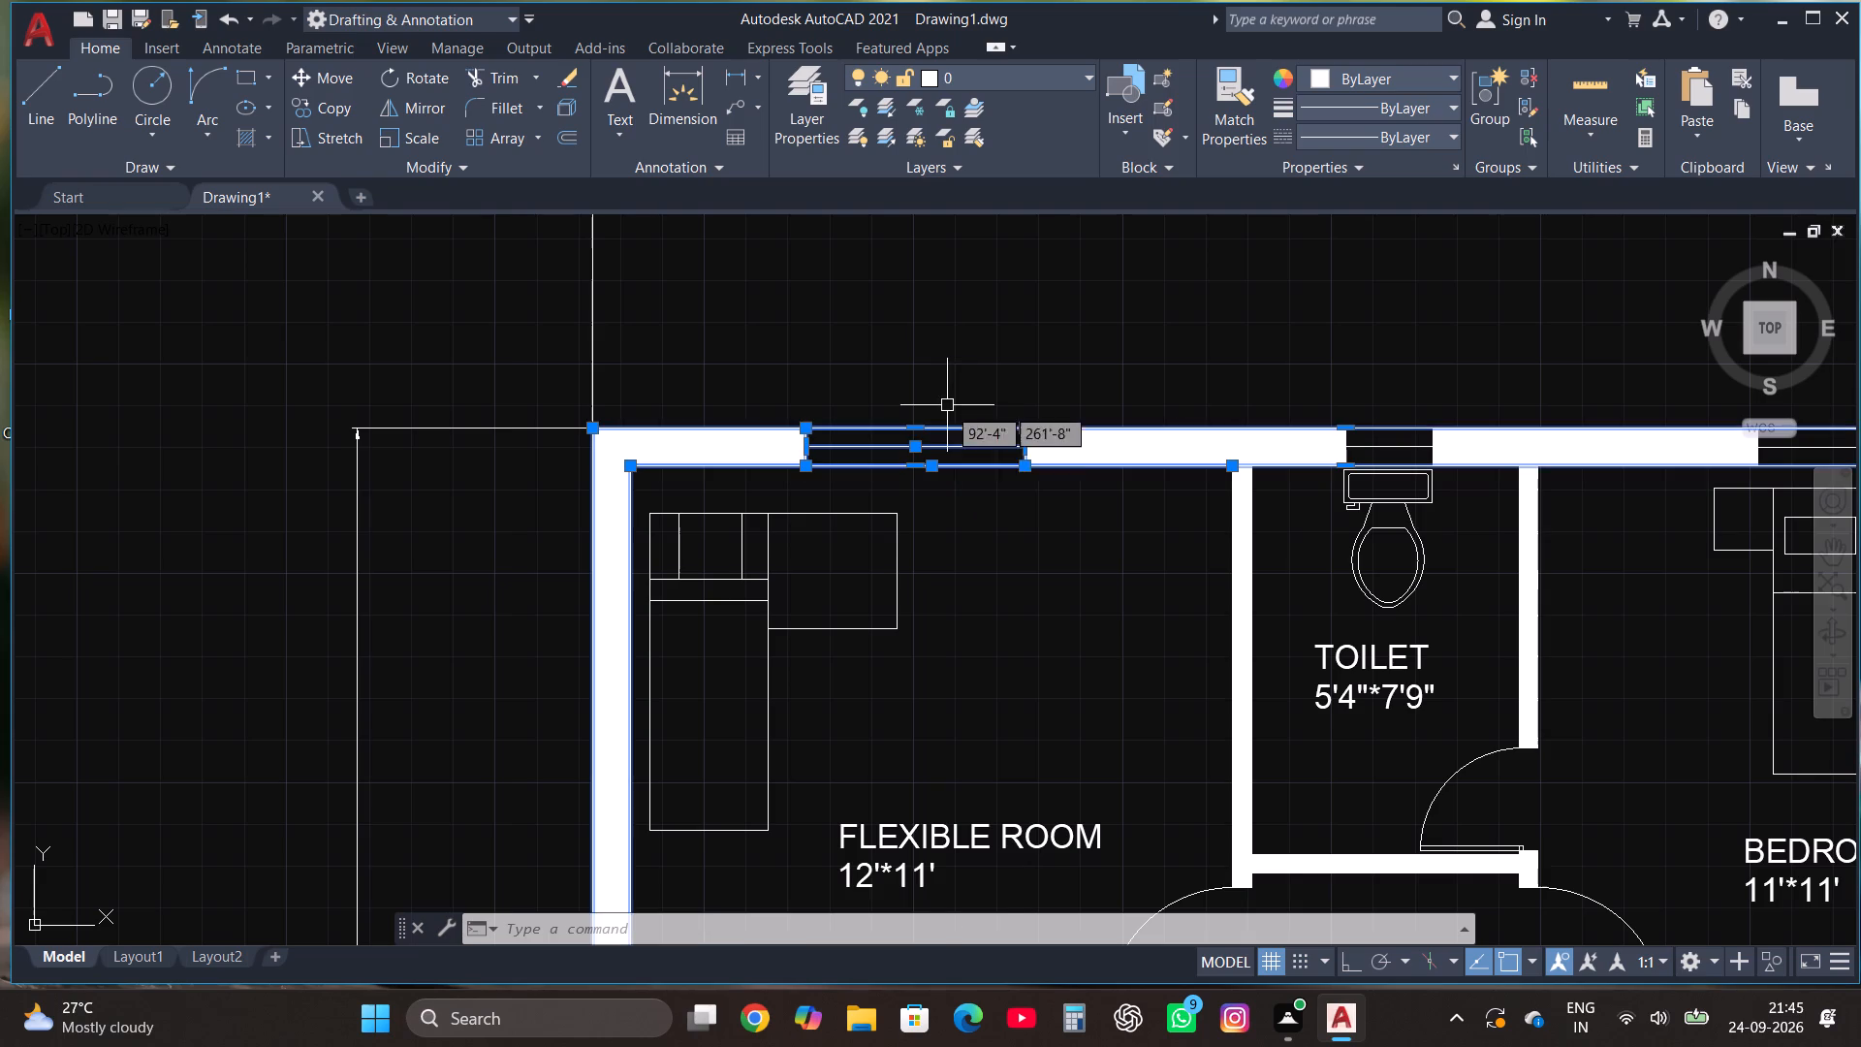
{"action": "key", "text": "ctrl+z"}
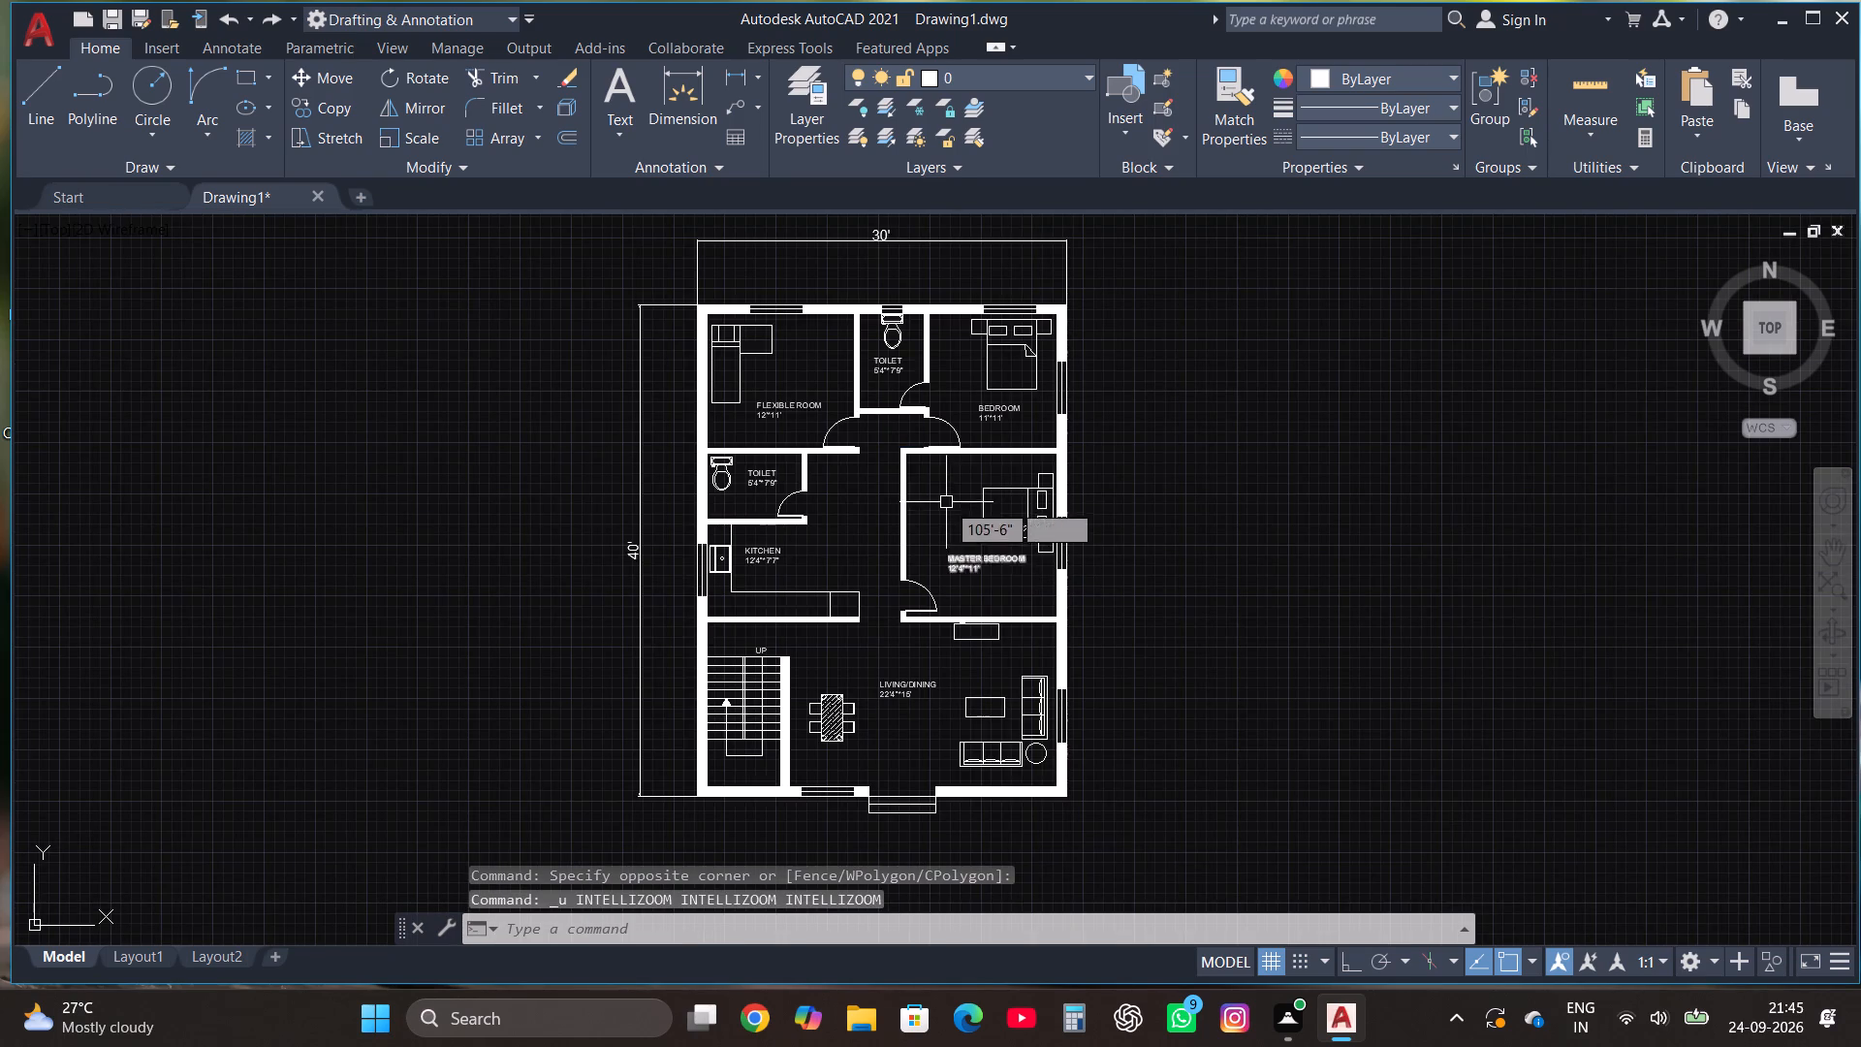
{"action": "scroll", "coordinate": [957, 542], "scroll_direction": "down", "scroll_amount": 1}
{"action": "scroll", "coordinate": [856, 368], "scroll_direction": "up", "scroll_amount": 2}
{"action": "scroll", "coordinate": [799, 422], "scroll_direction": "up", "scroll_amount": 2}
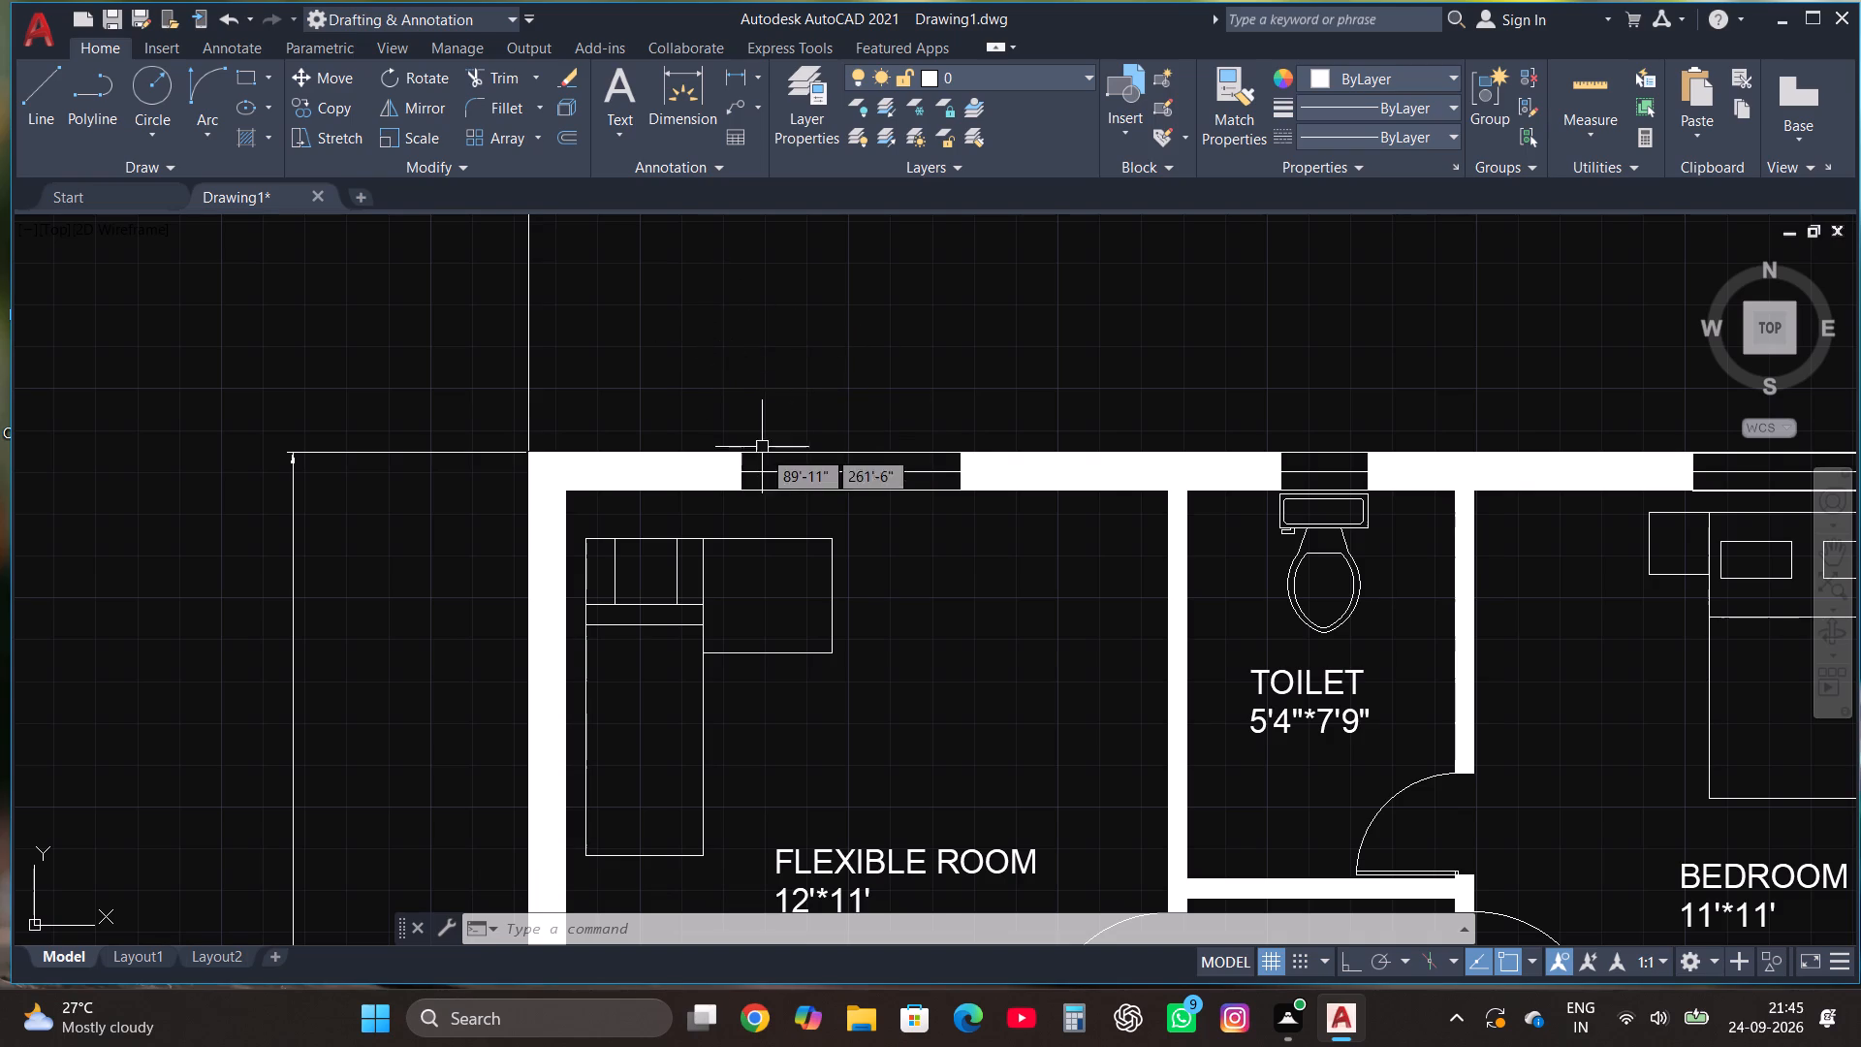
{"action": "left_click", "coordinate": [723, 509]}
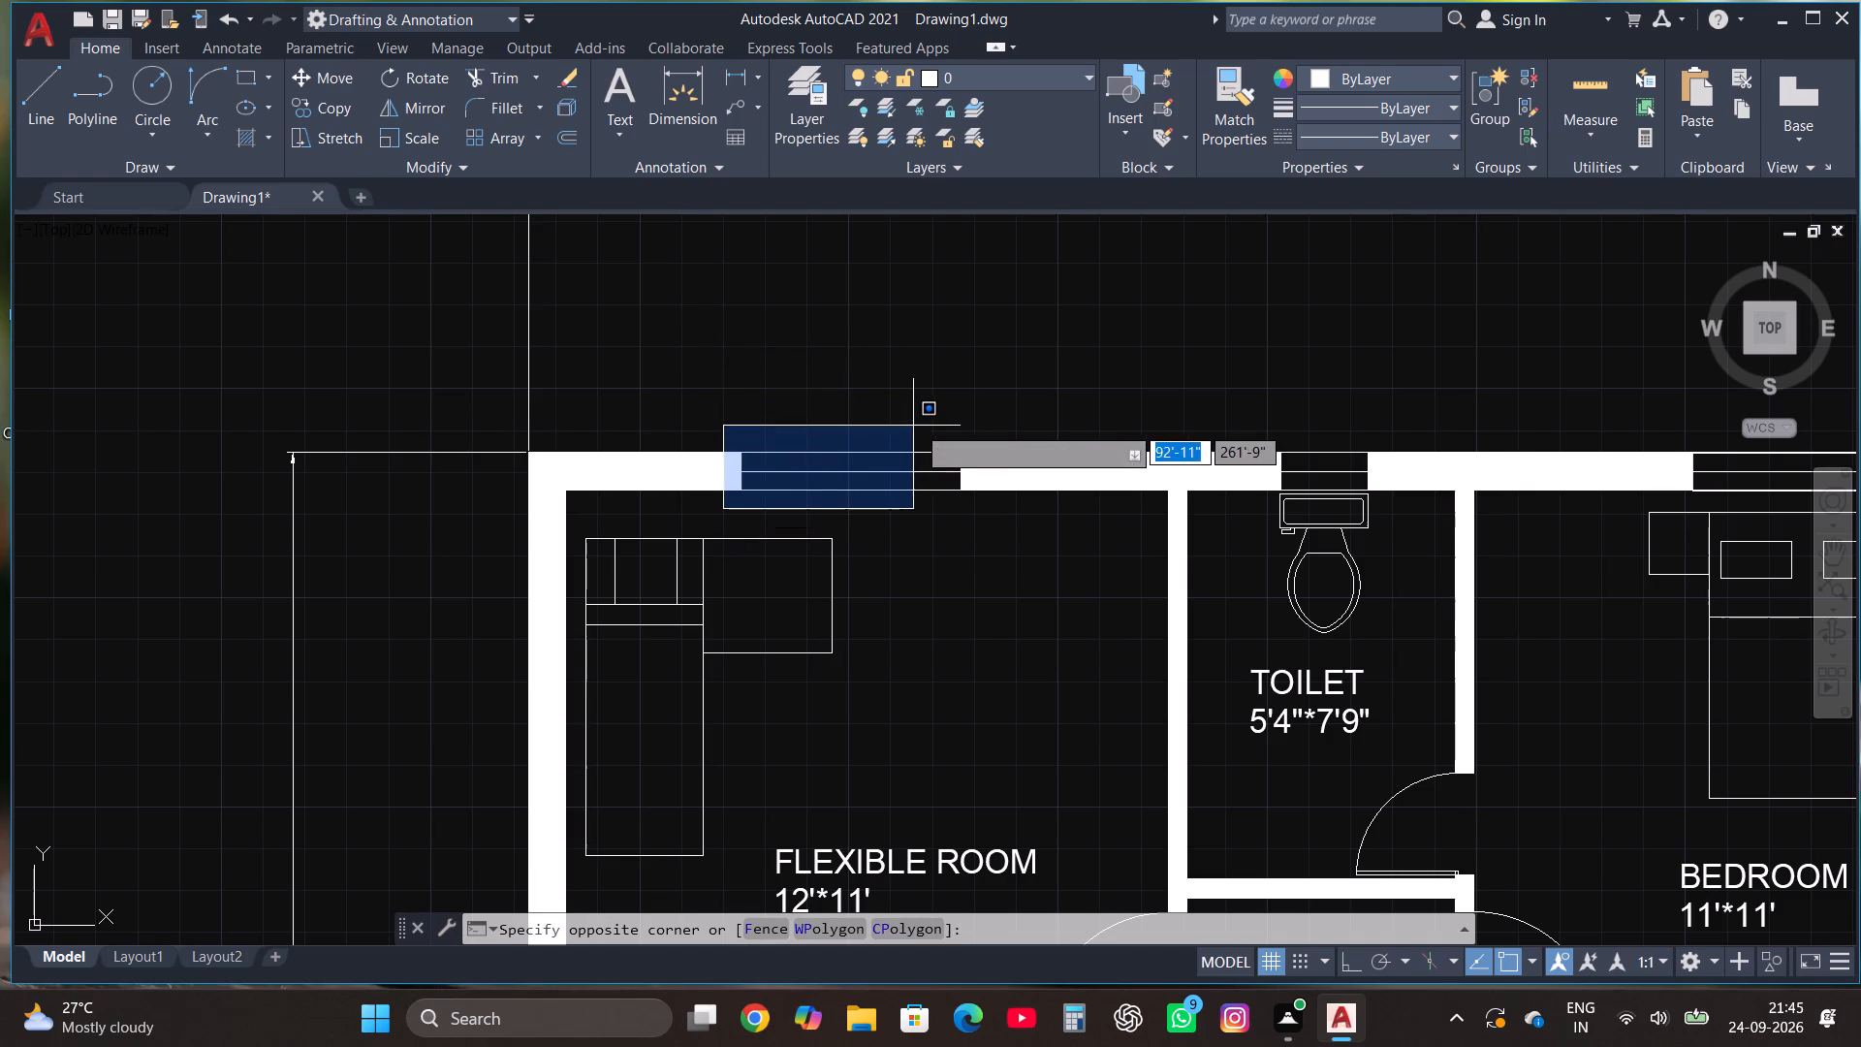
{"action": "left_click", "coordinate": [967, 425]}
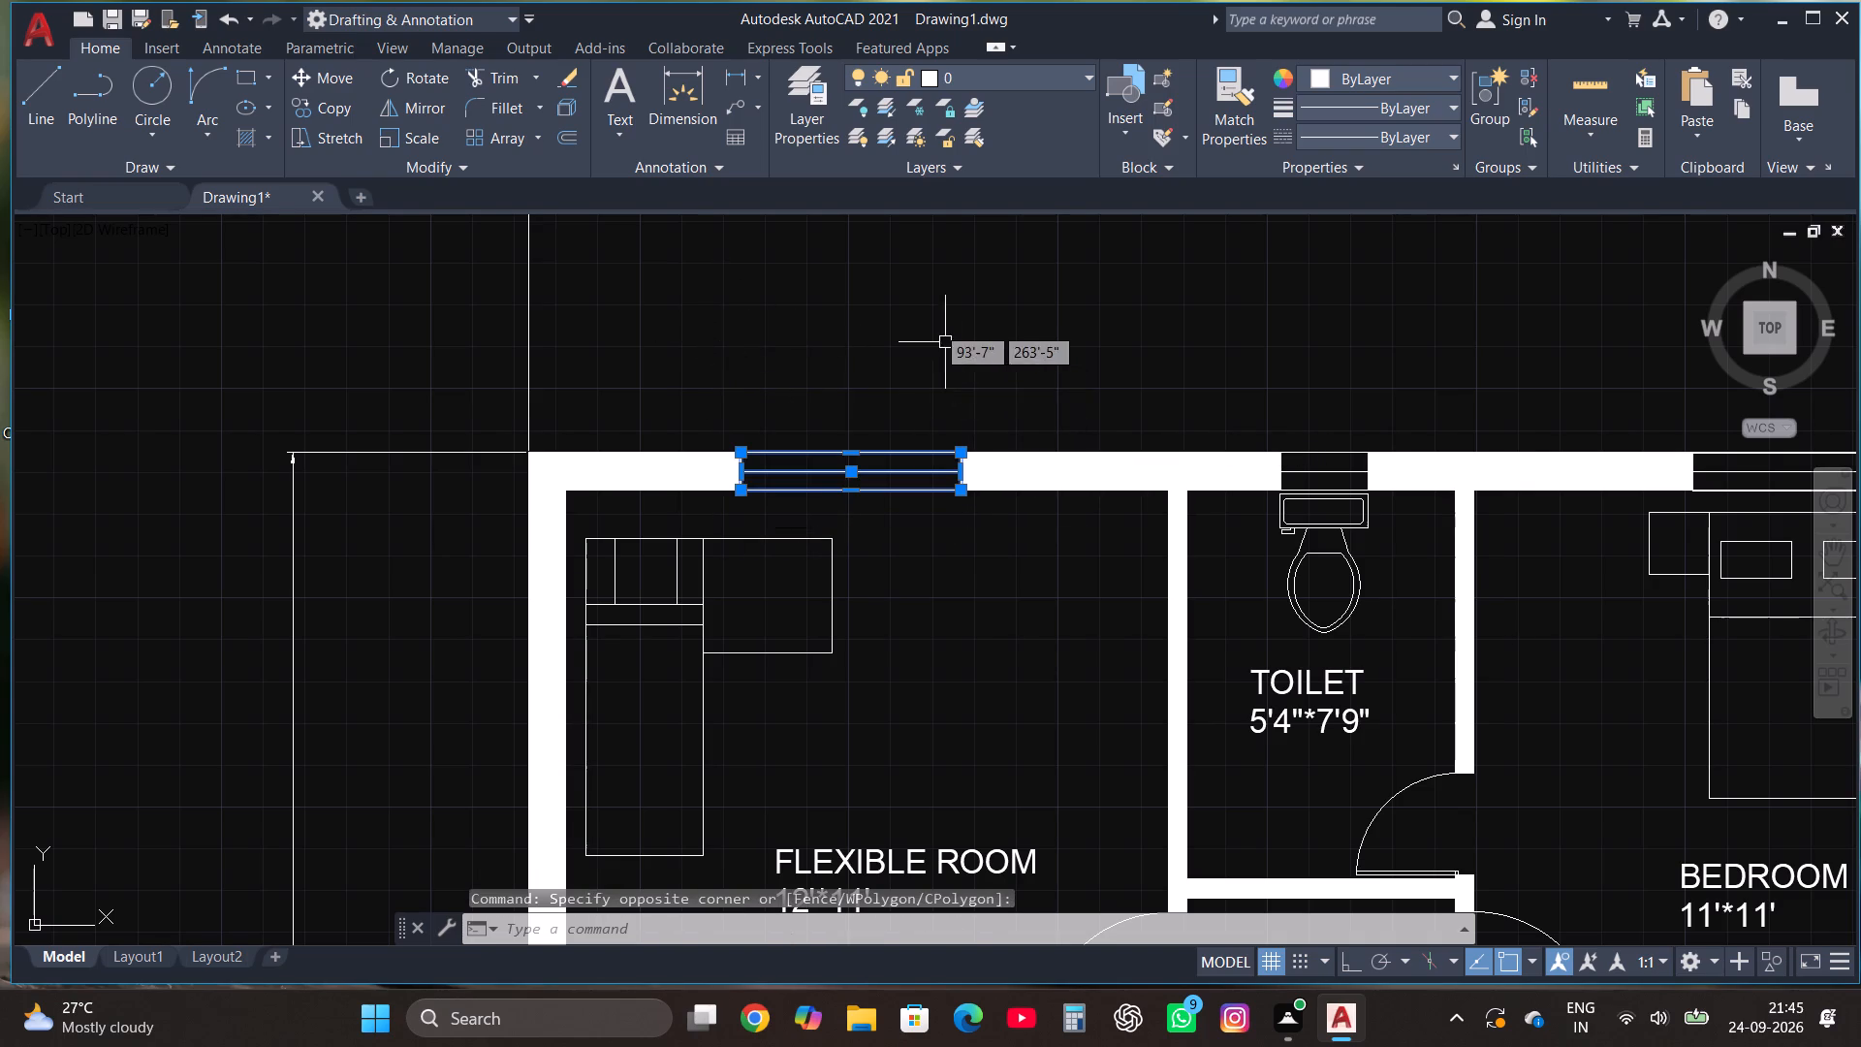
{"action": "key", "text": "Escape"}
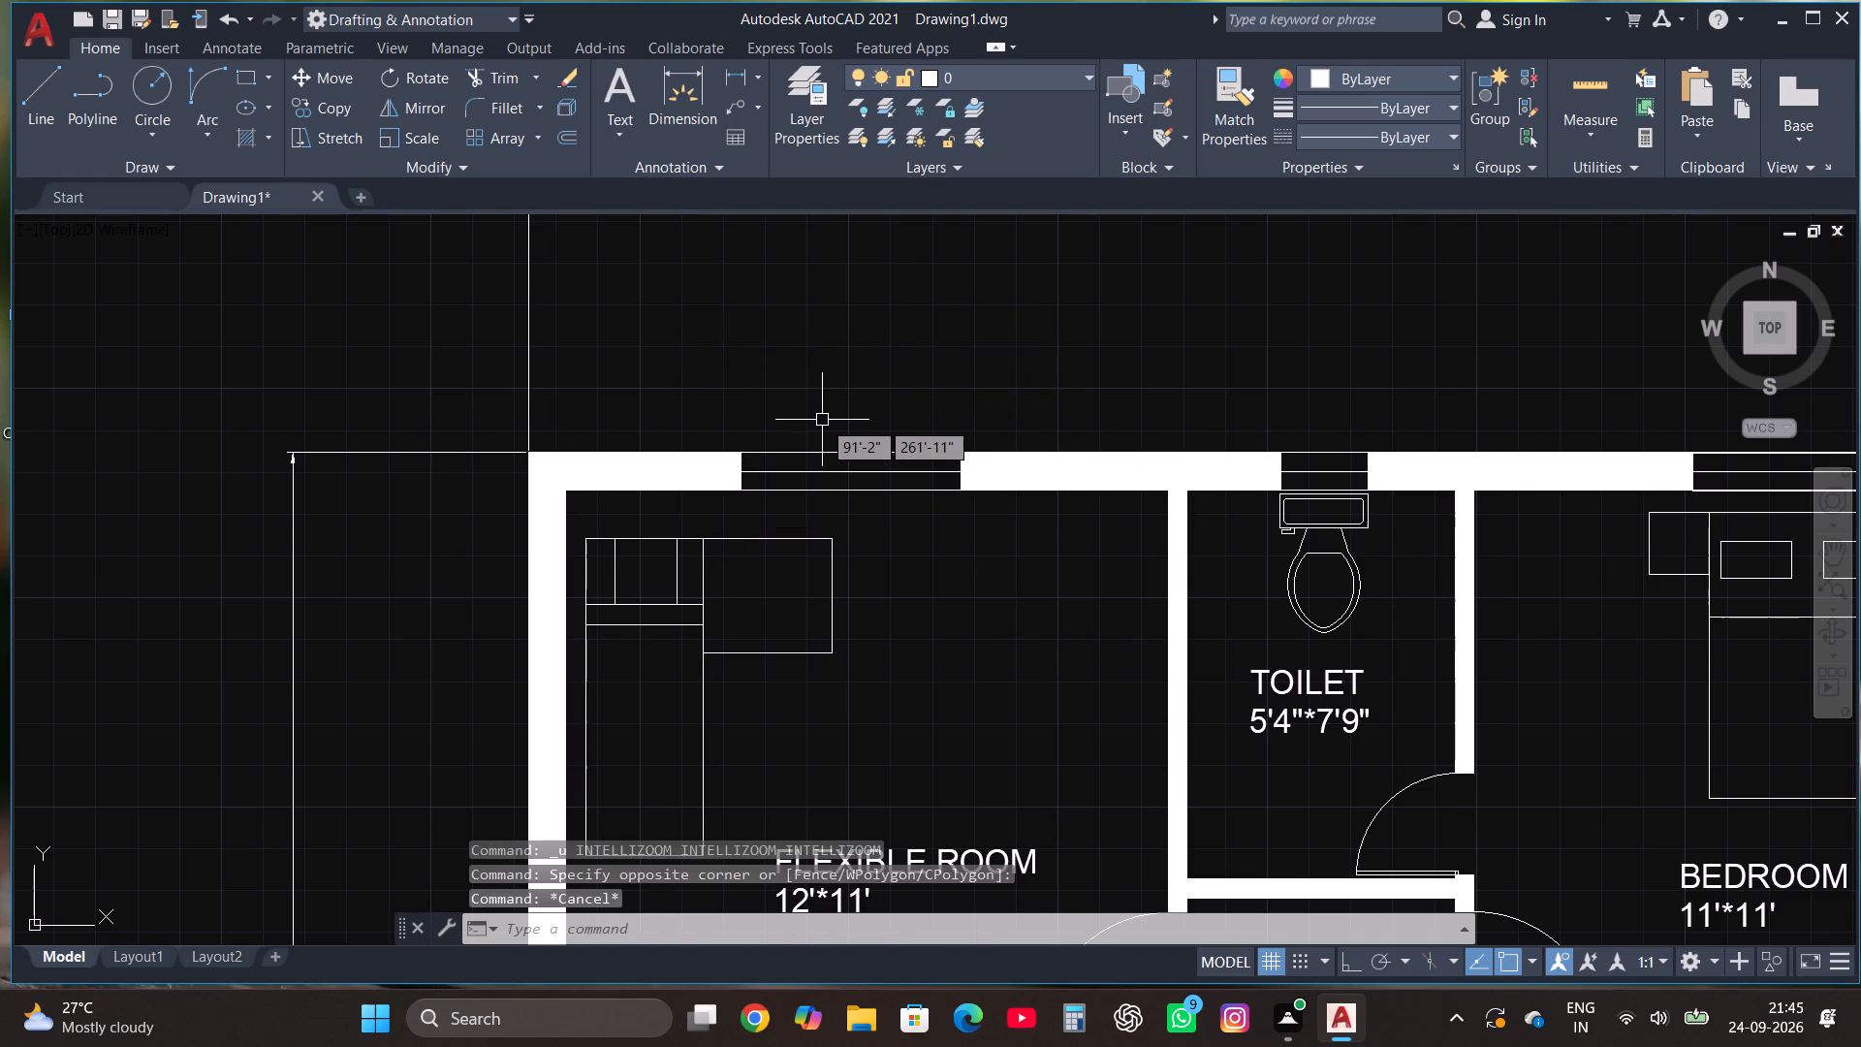
Examine the wall fills and windows around the toilets, KITCHEN, staircase and LIVING/DINING area.
{"action": "scroll", "coordinate": [822, 413], "scroll_direction": "down", "scroll_amount": 3}
{"action": "scroll", "coordinate": [932, 419], "scroll_direction": "up", "scroll_amount": 2}
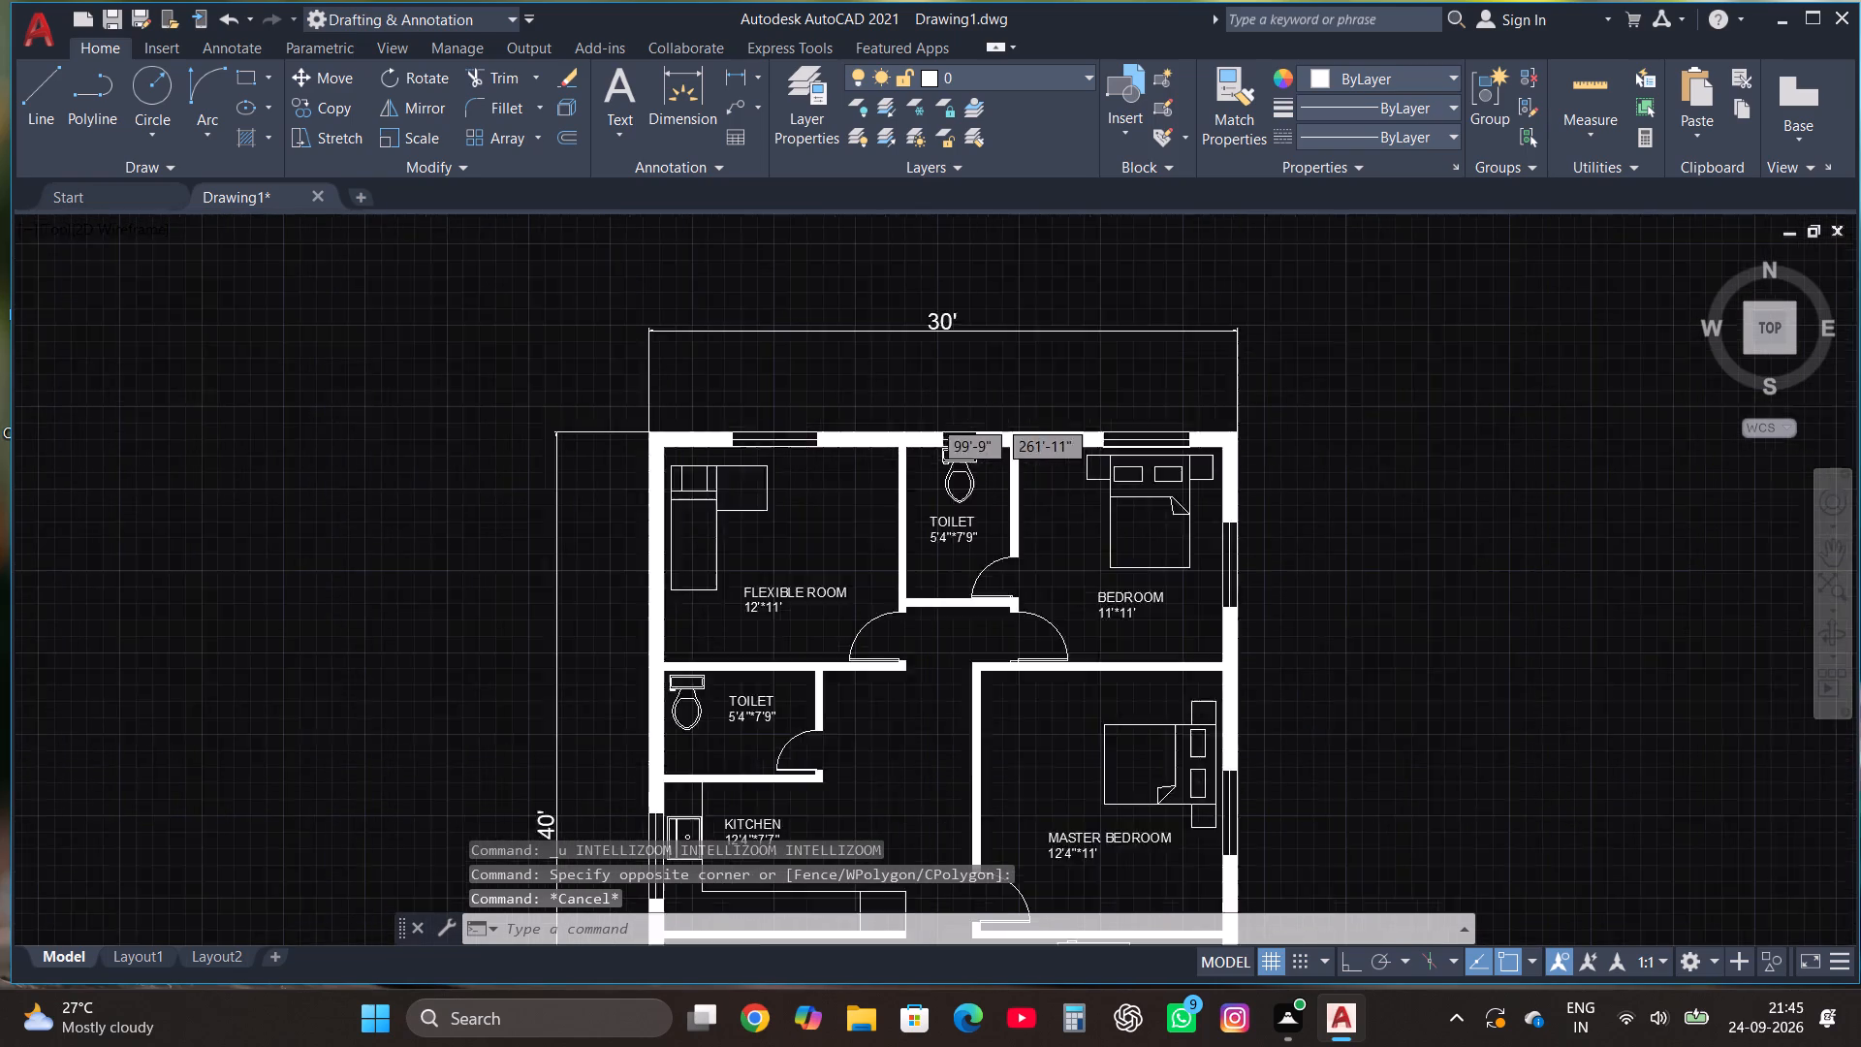
{"action": "scroll", "coordinate": [962, 462], "scroll_direction": "up", "scroll_amount": 2}
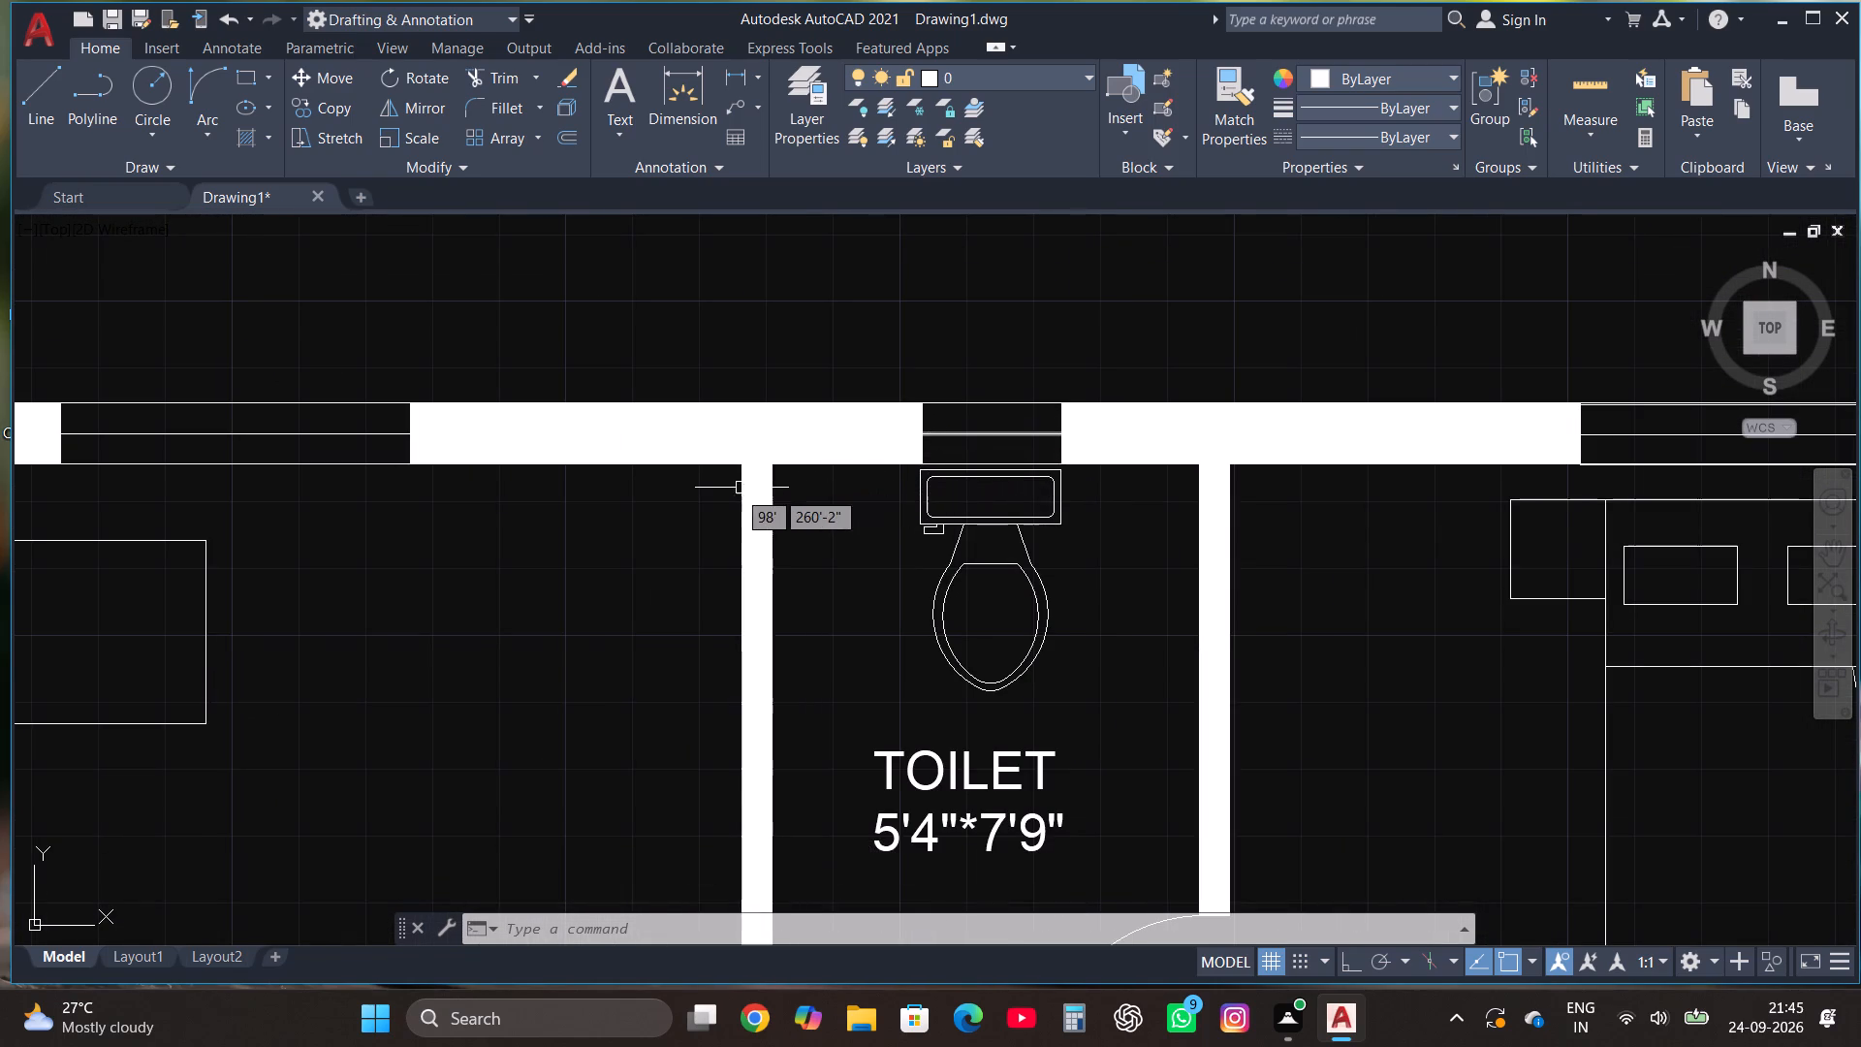
{"action": "scroll", "coordinate": [711, 495], "scroll_direction": "down", "scroll_amount": 3}
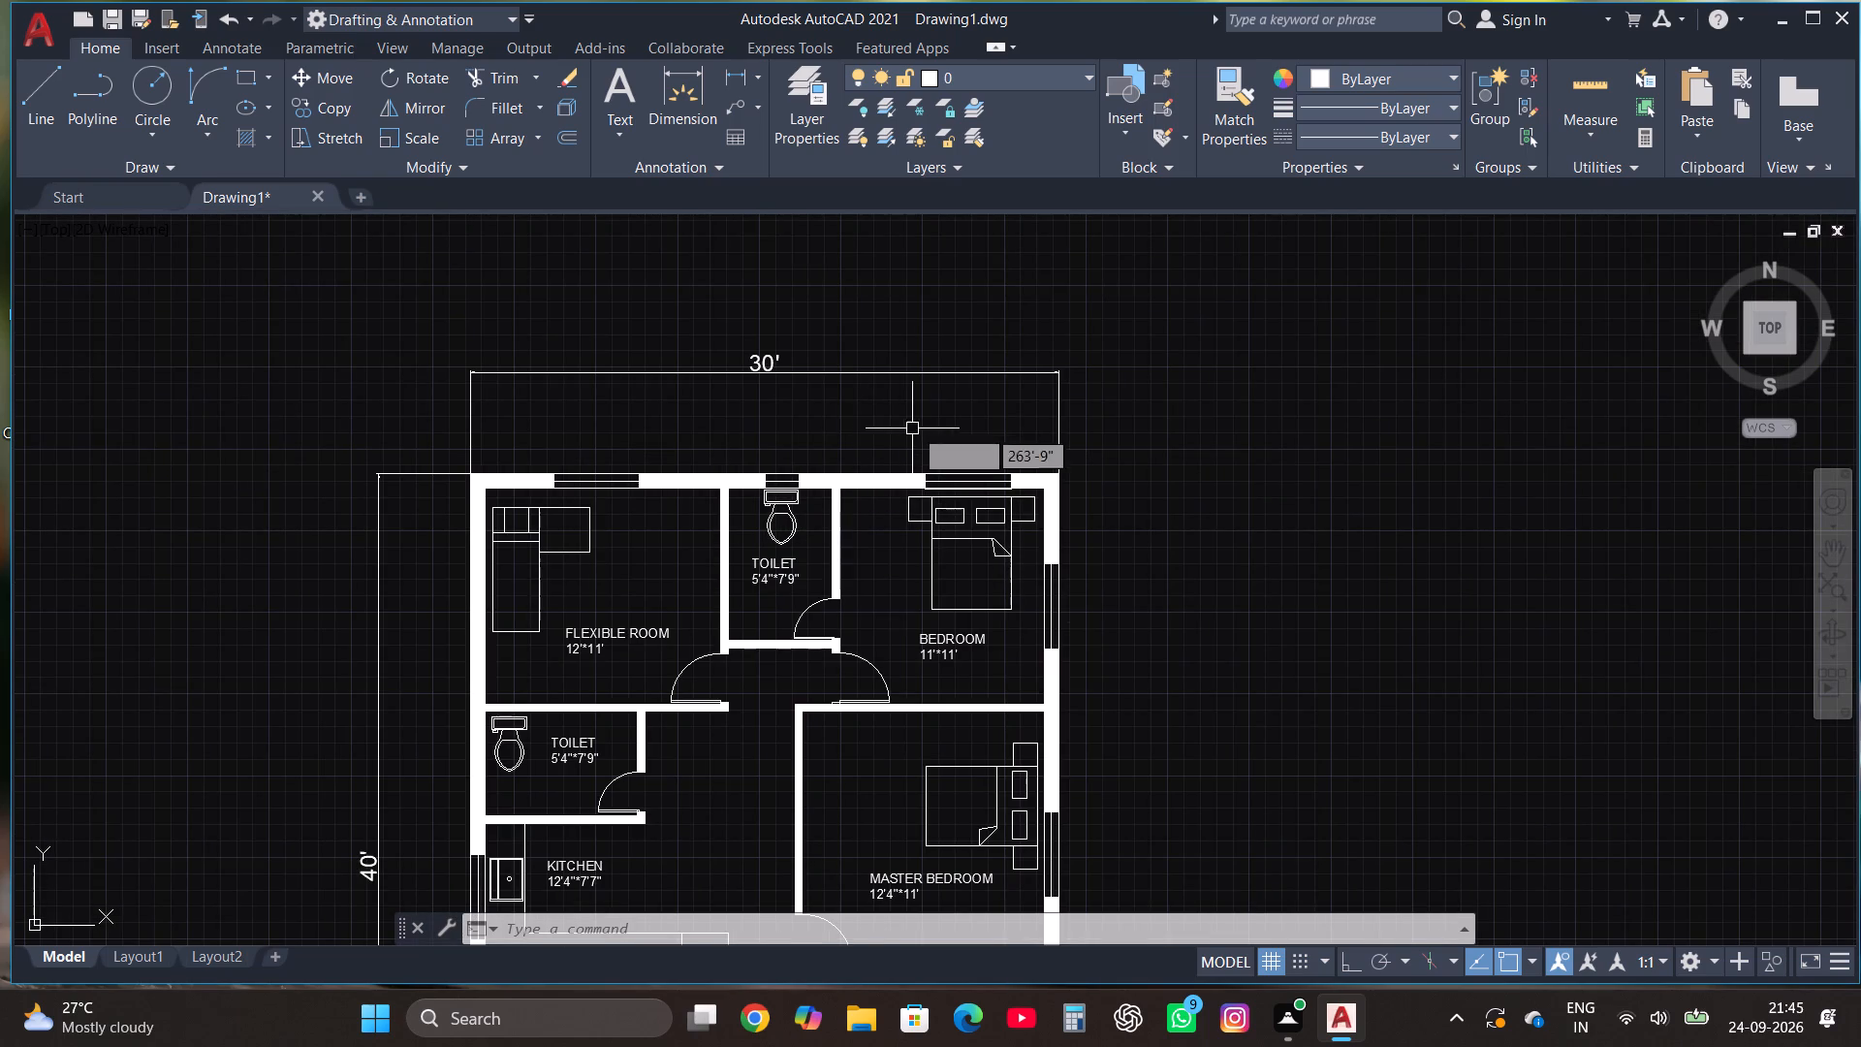
{"action": "scroll", "coordinate": [1092, 409], "scroll_direction": "down", "scroll_amount": 1}
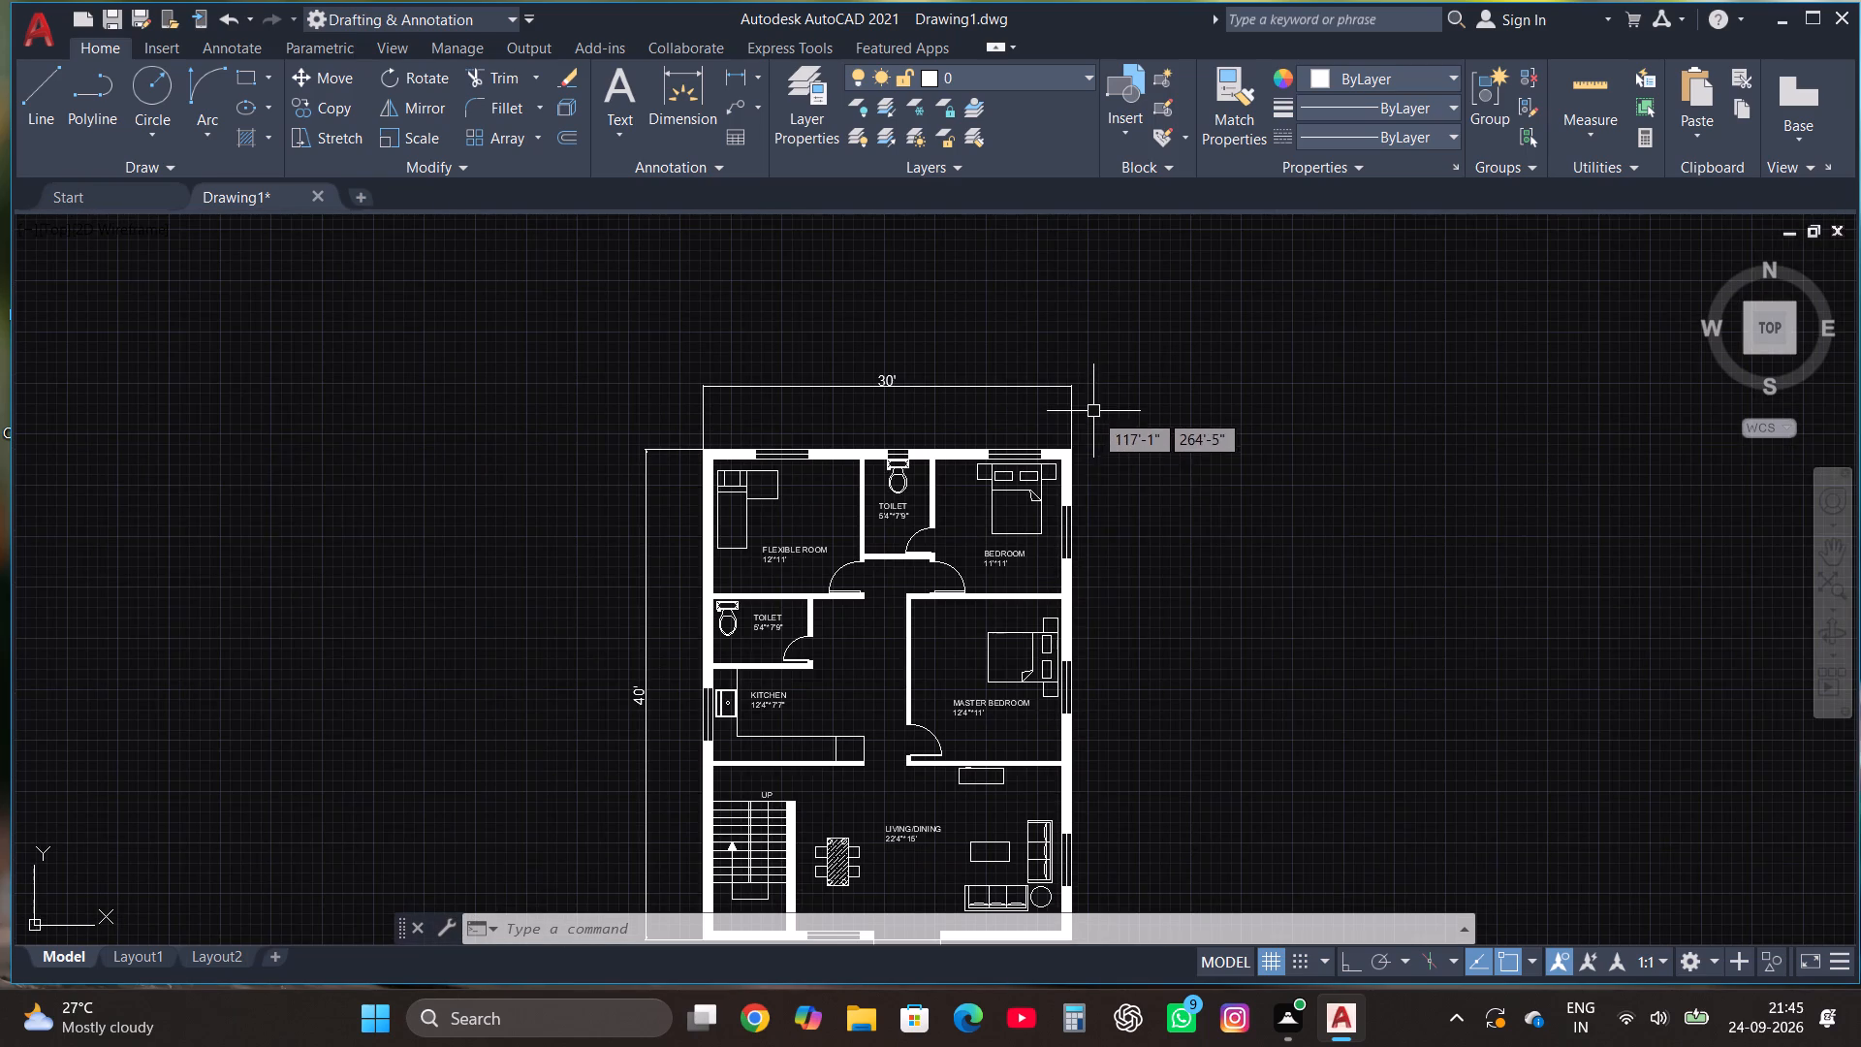
{"action": "scroll", "coordinate": [687, 654], "scroll_direction": "up", "scroll_amount": 3}
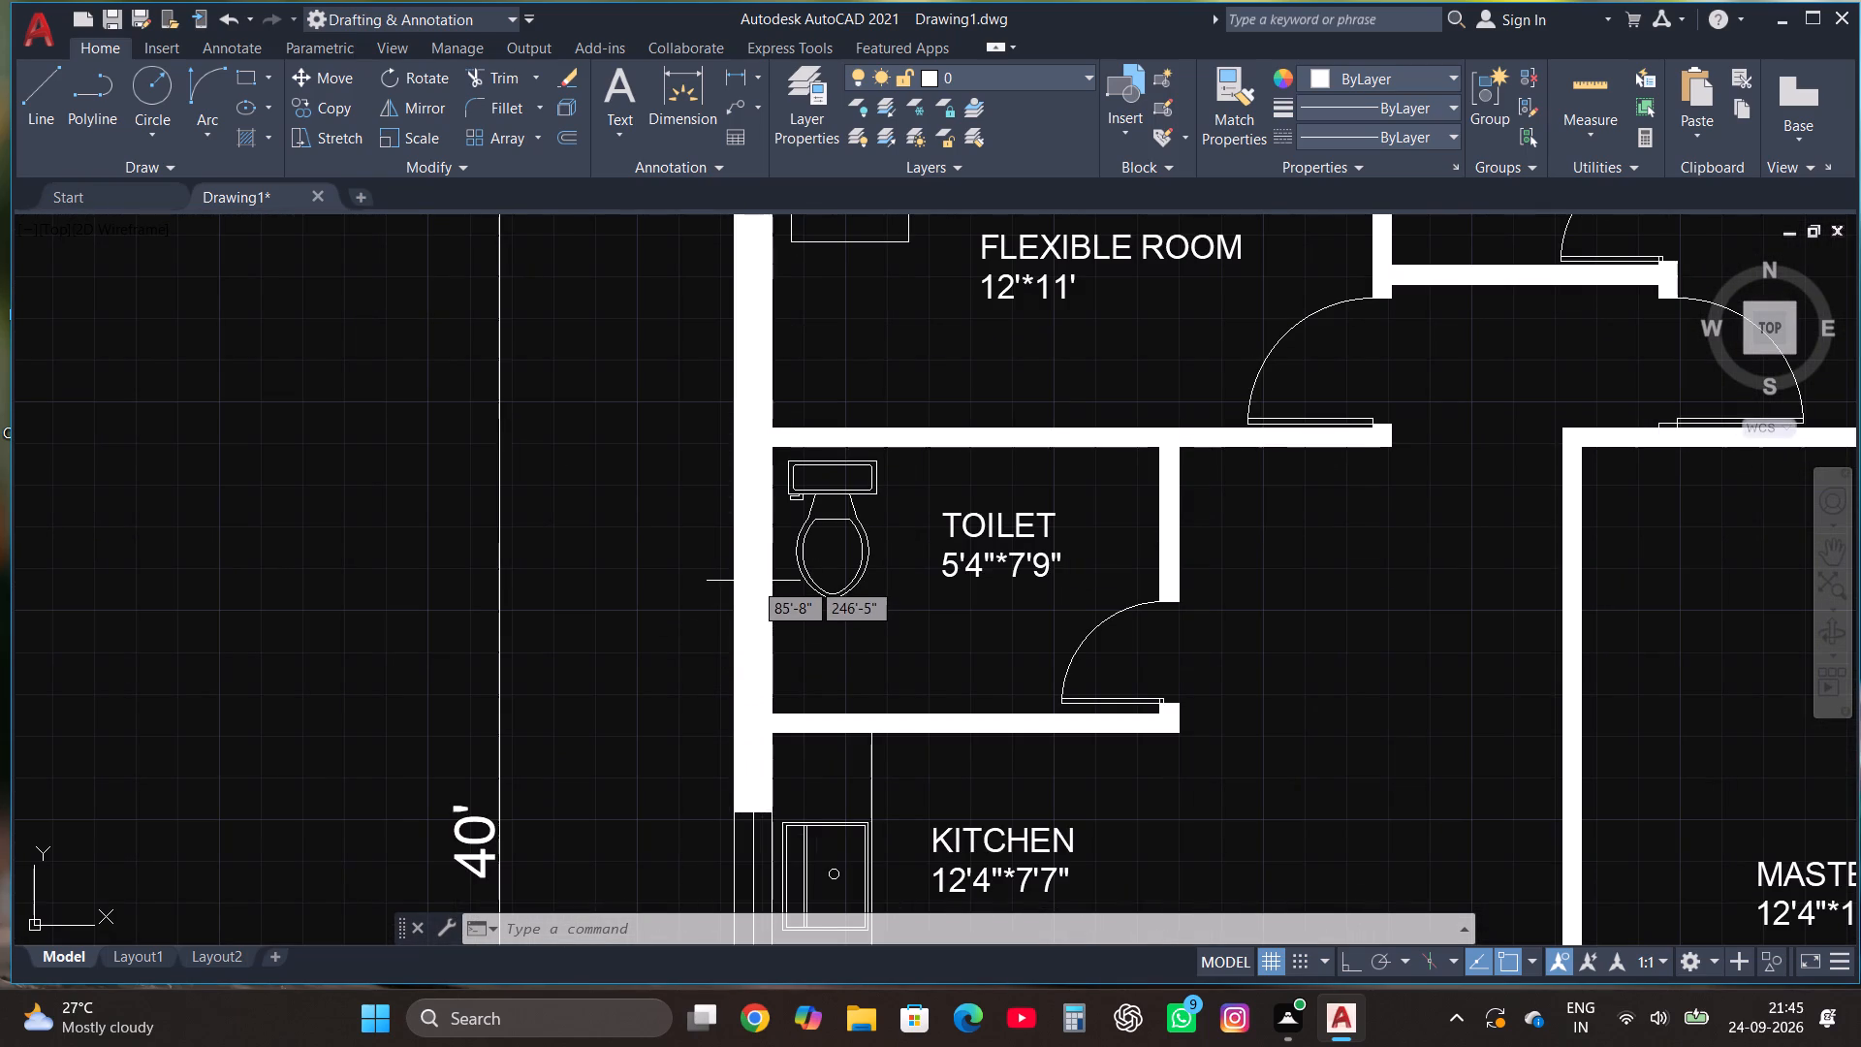
{"action": "scroll", "coordinate": [647, 594], "scroll_direction": "down", "scroll_amount": 2}
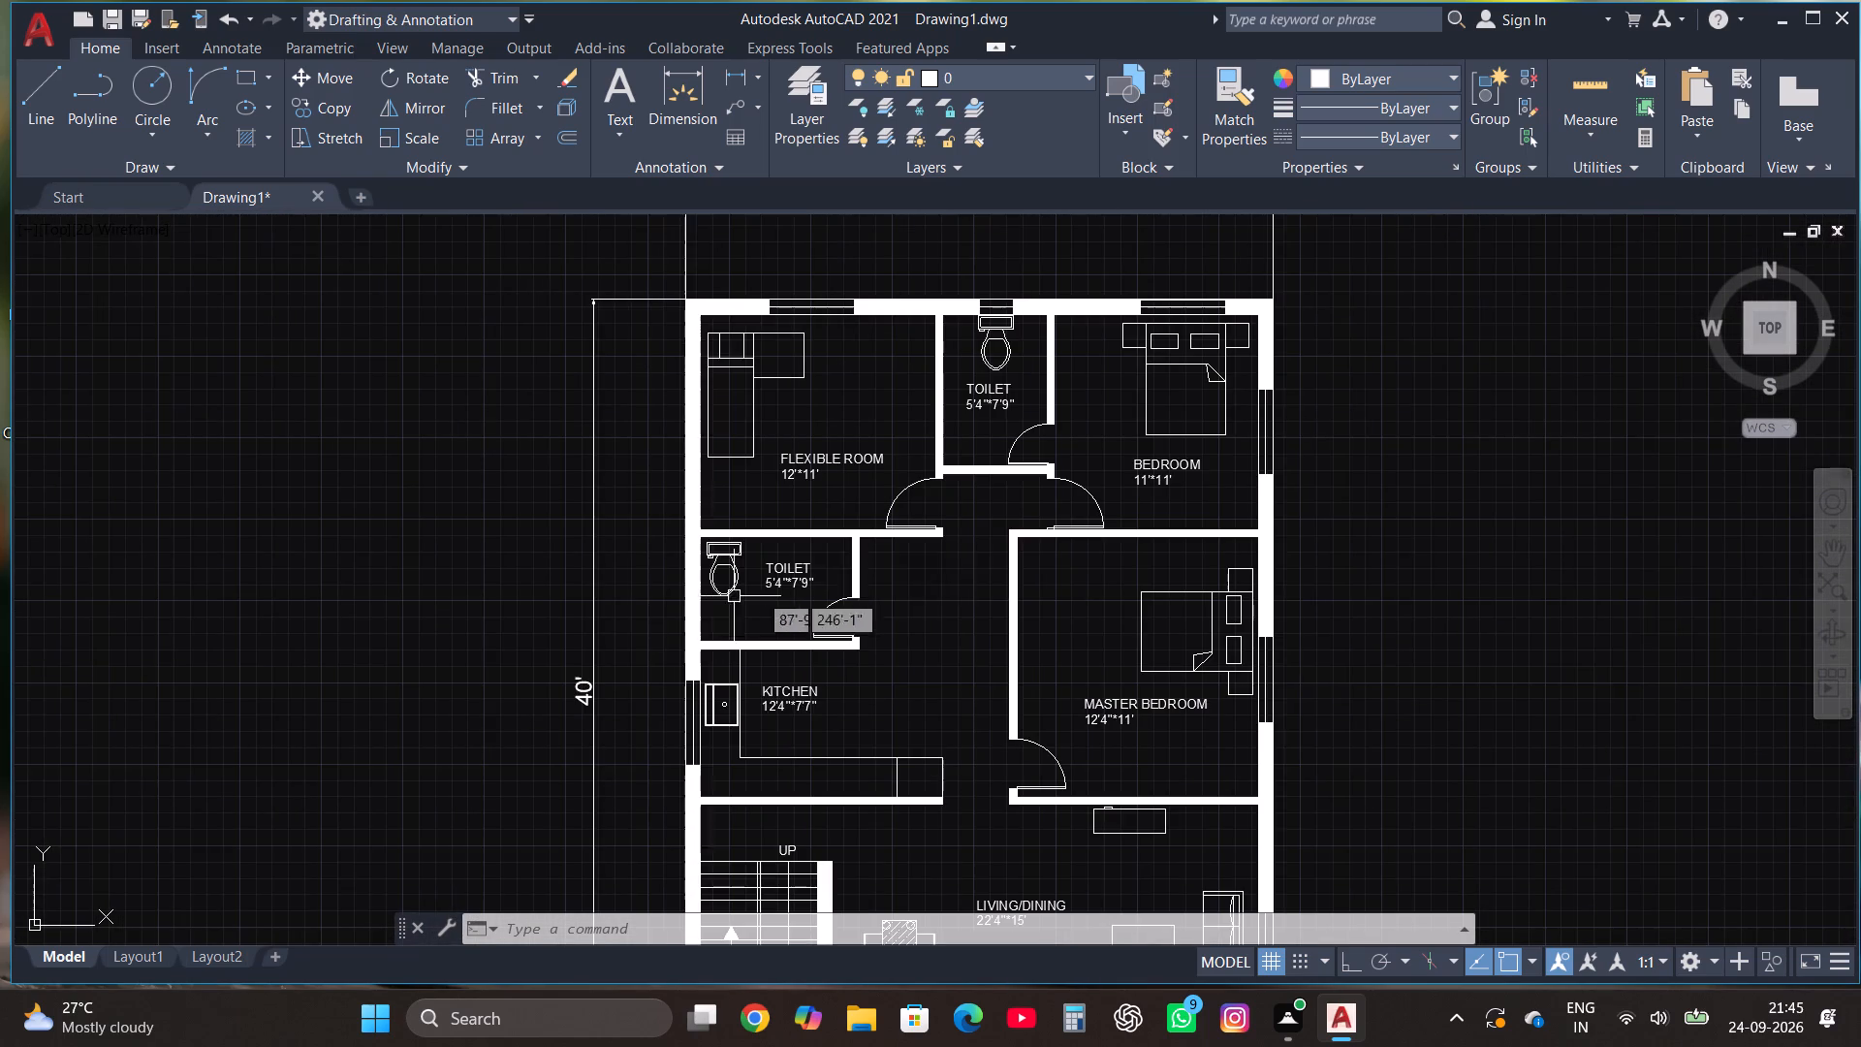
{"action": "scroll", "coordinate": [857, 535], "scroll_direction": "down", "scroll_amount": 2}
{"action": "scroll", "coordinate": [841, 698], "scroll_direction": "up", "scroll_amount": 2}
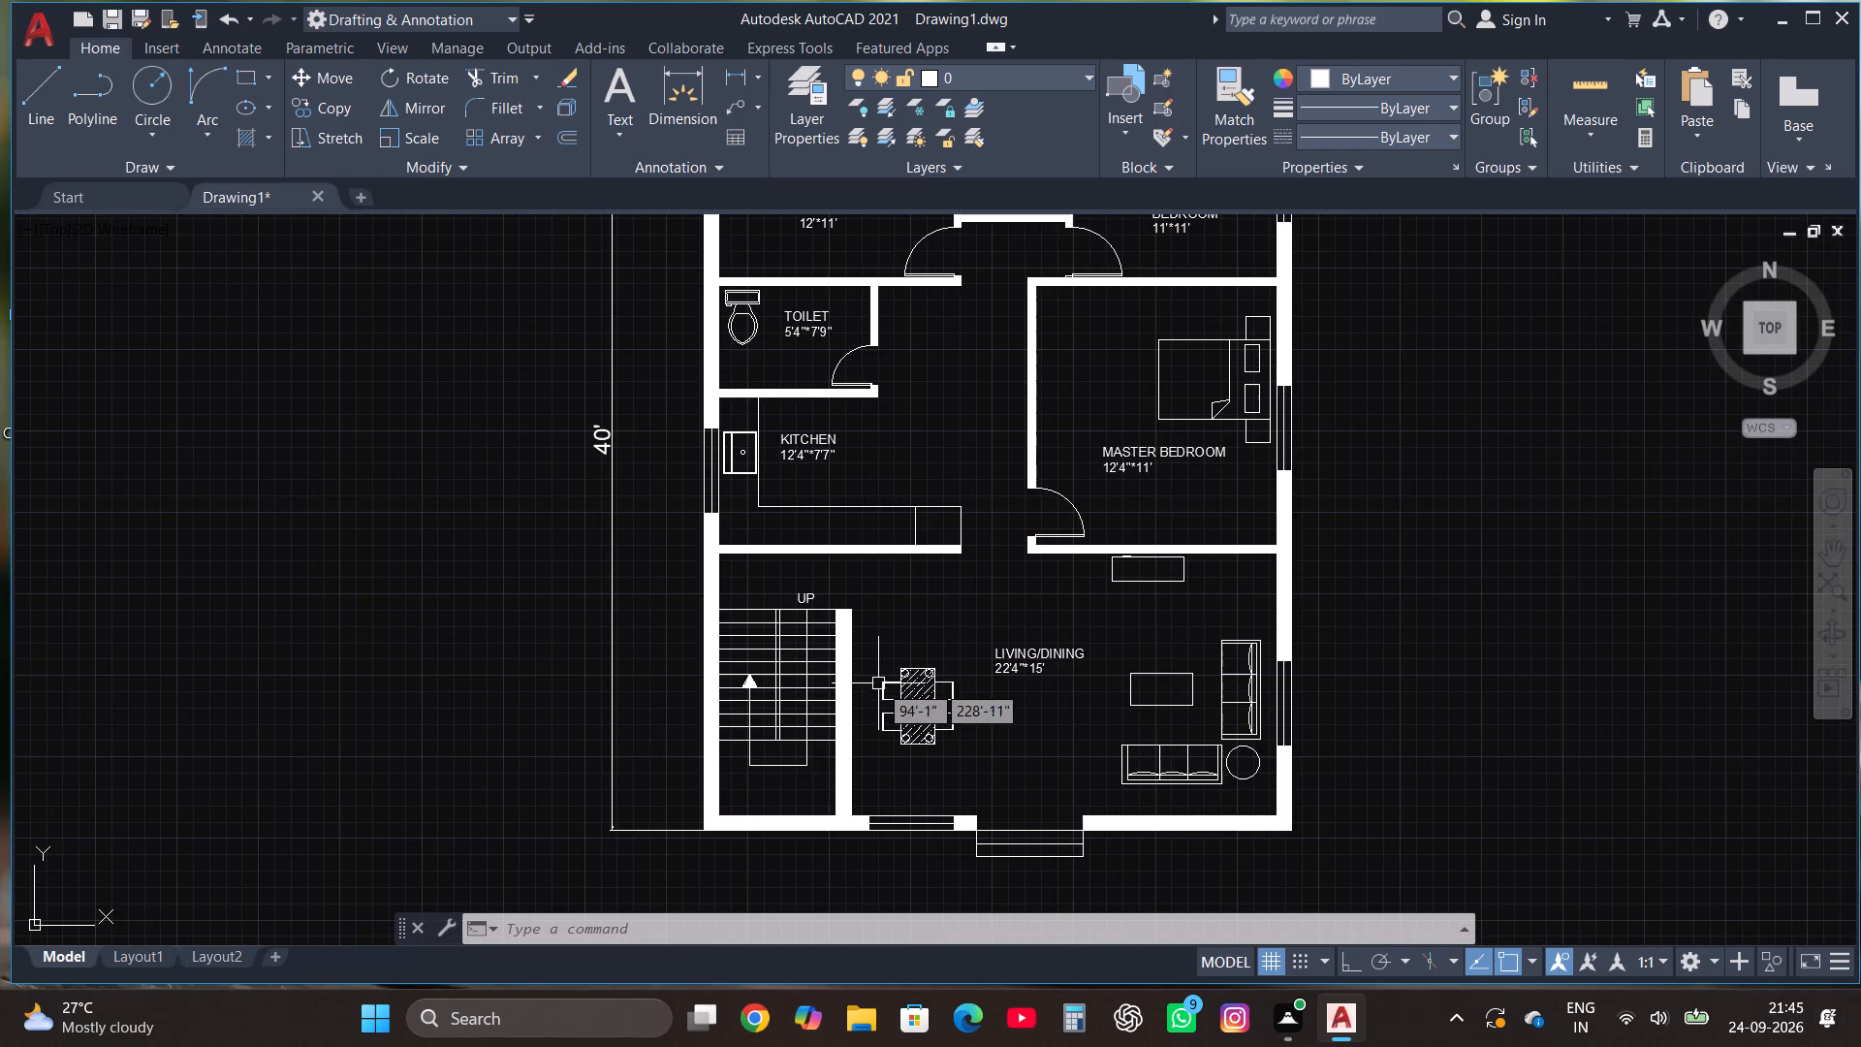
{"action": "scroll", "coordinate": [879, 683], "scroll_direction": "down", "scroll_amount": 1}
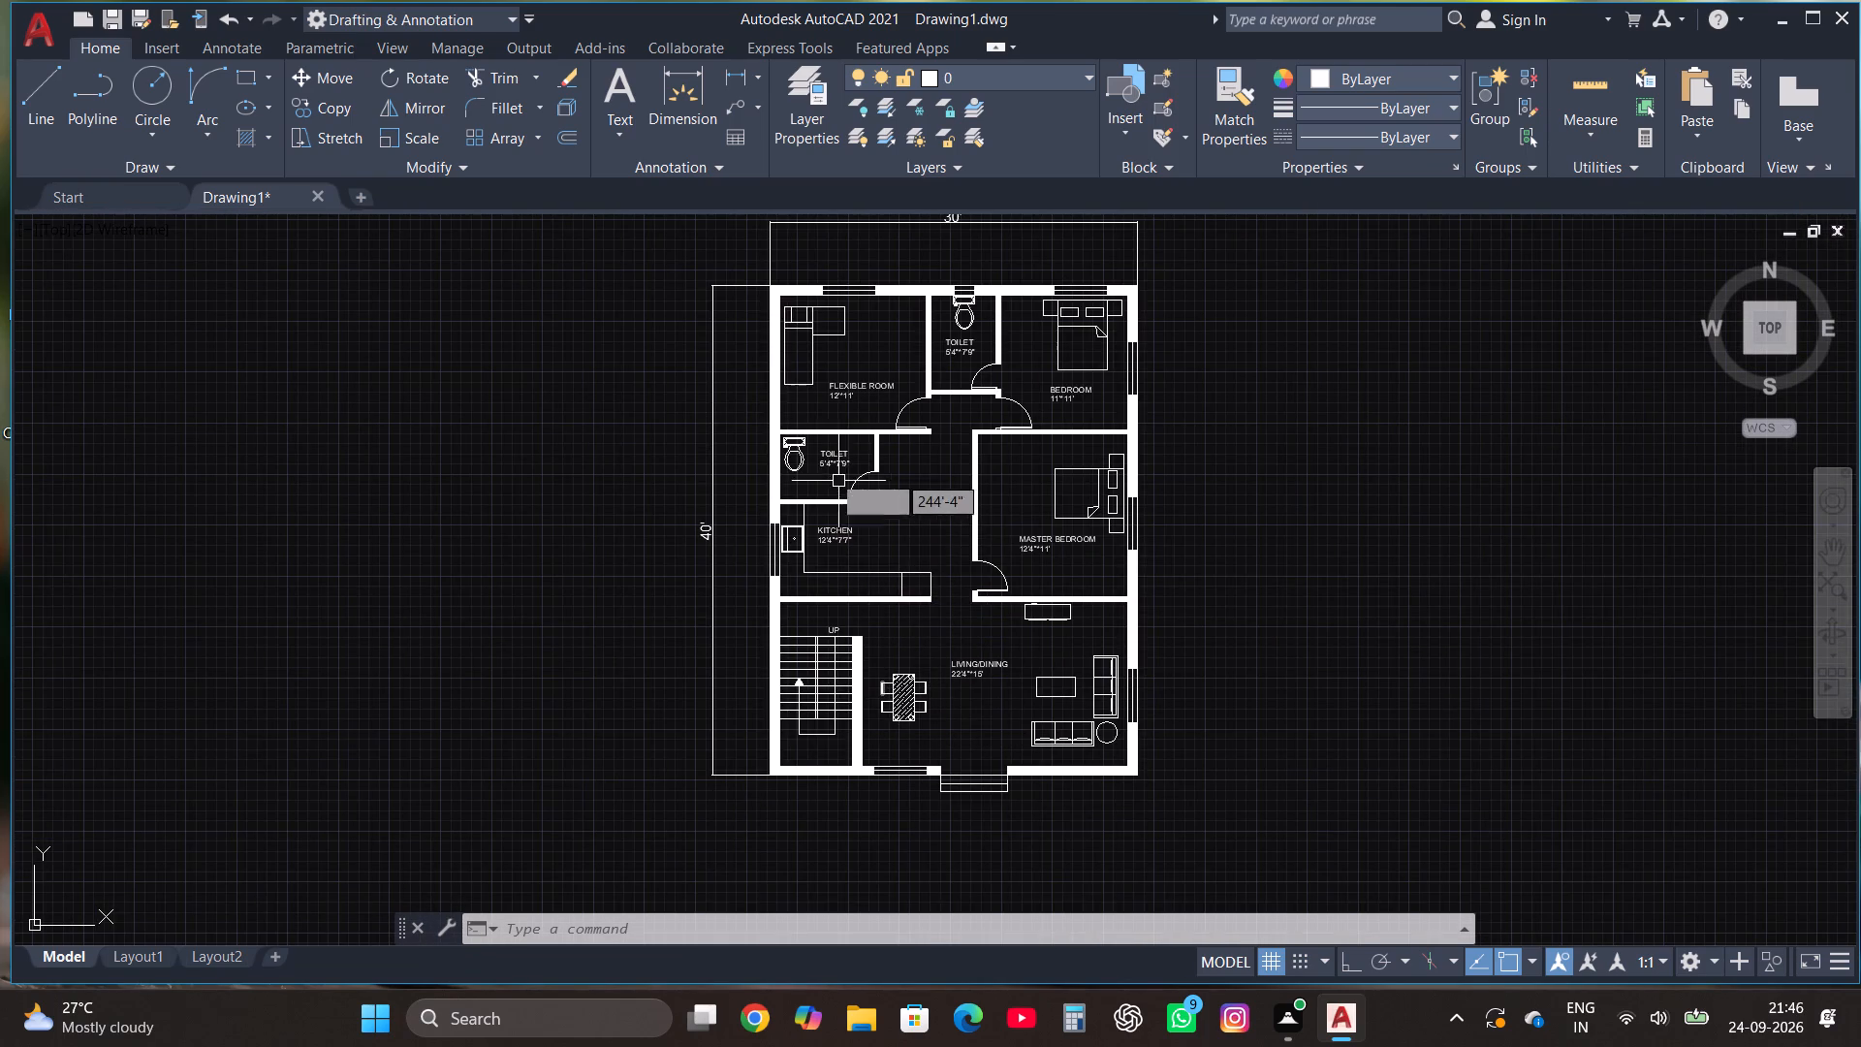
Trim away the solid hatch in the outer wall beside the TOILET next to the KITCHEN.
{"action": "scroll", "coordinate": [794, 458], "scroll_direction": "up", "scroll_amount": 3}
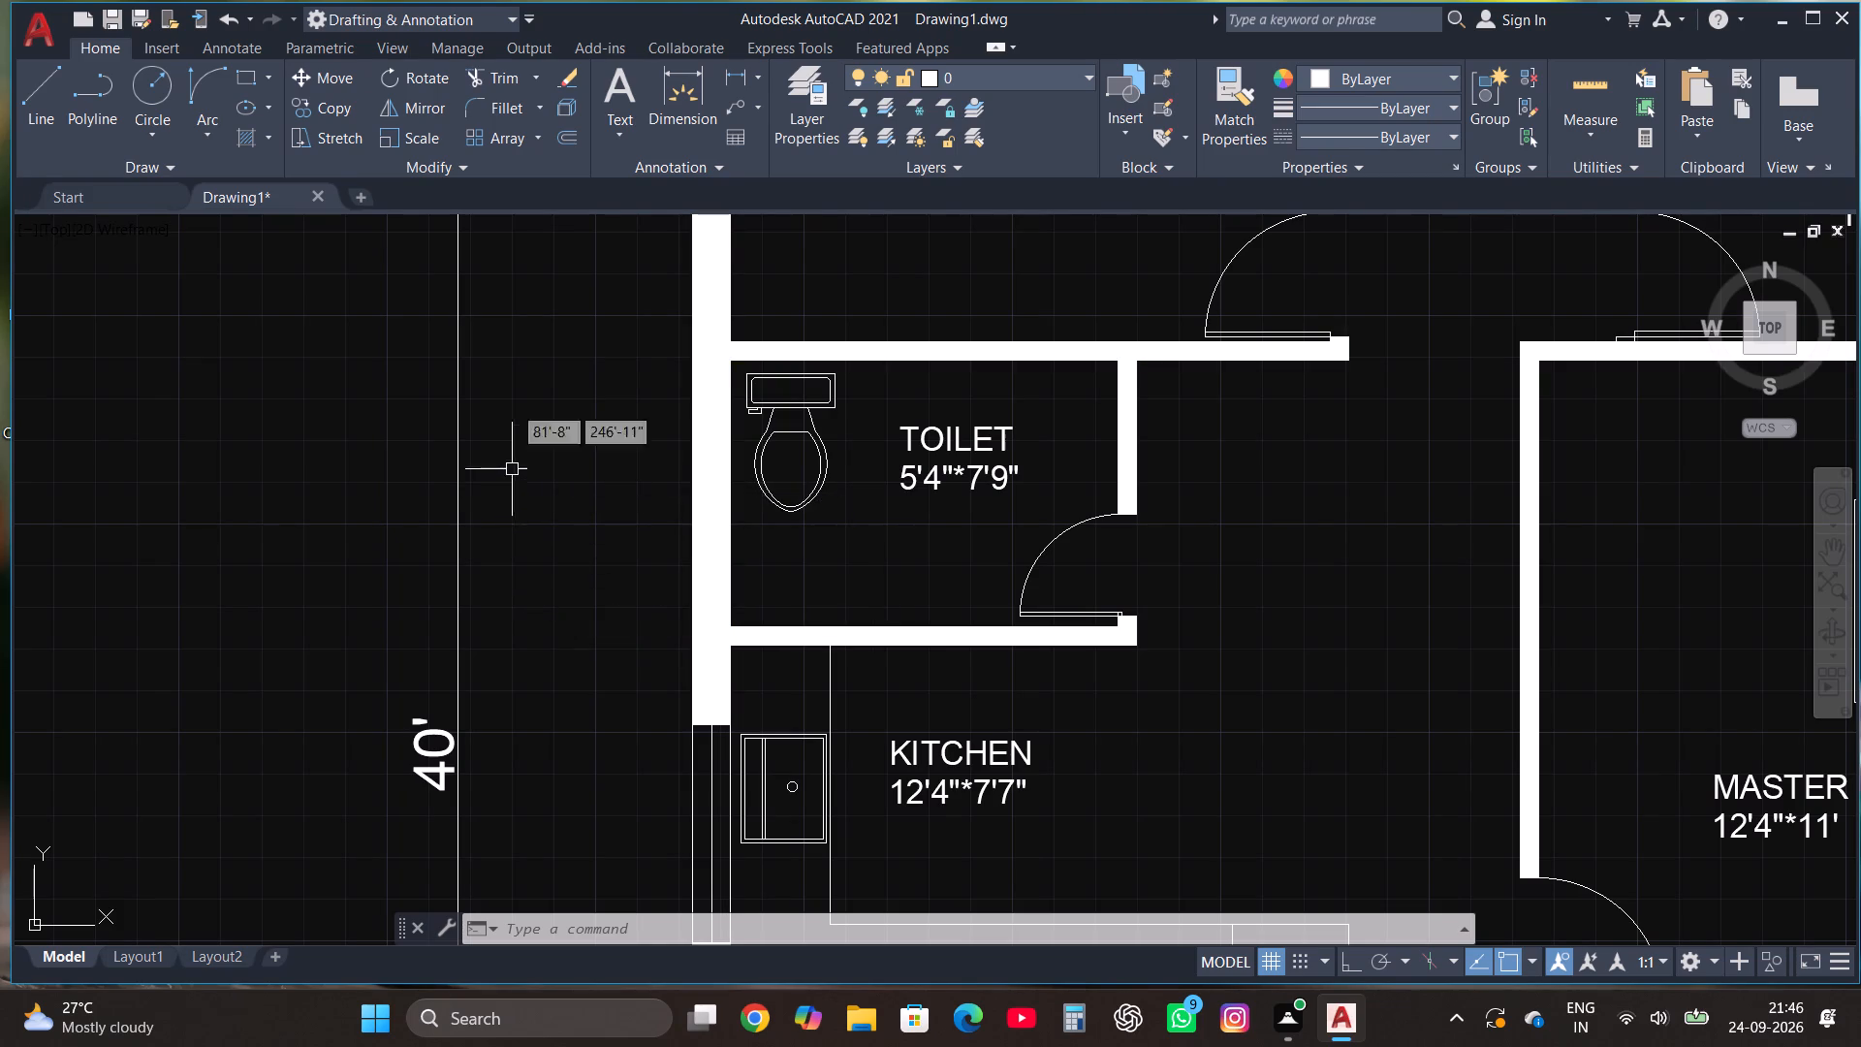
{"action": "left_click", "coordinate": [506, 66]}
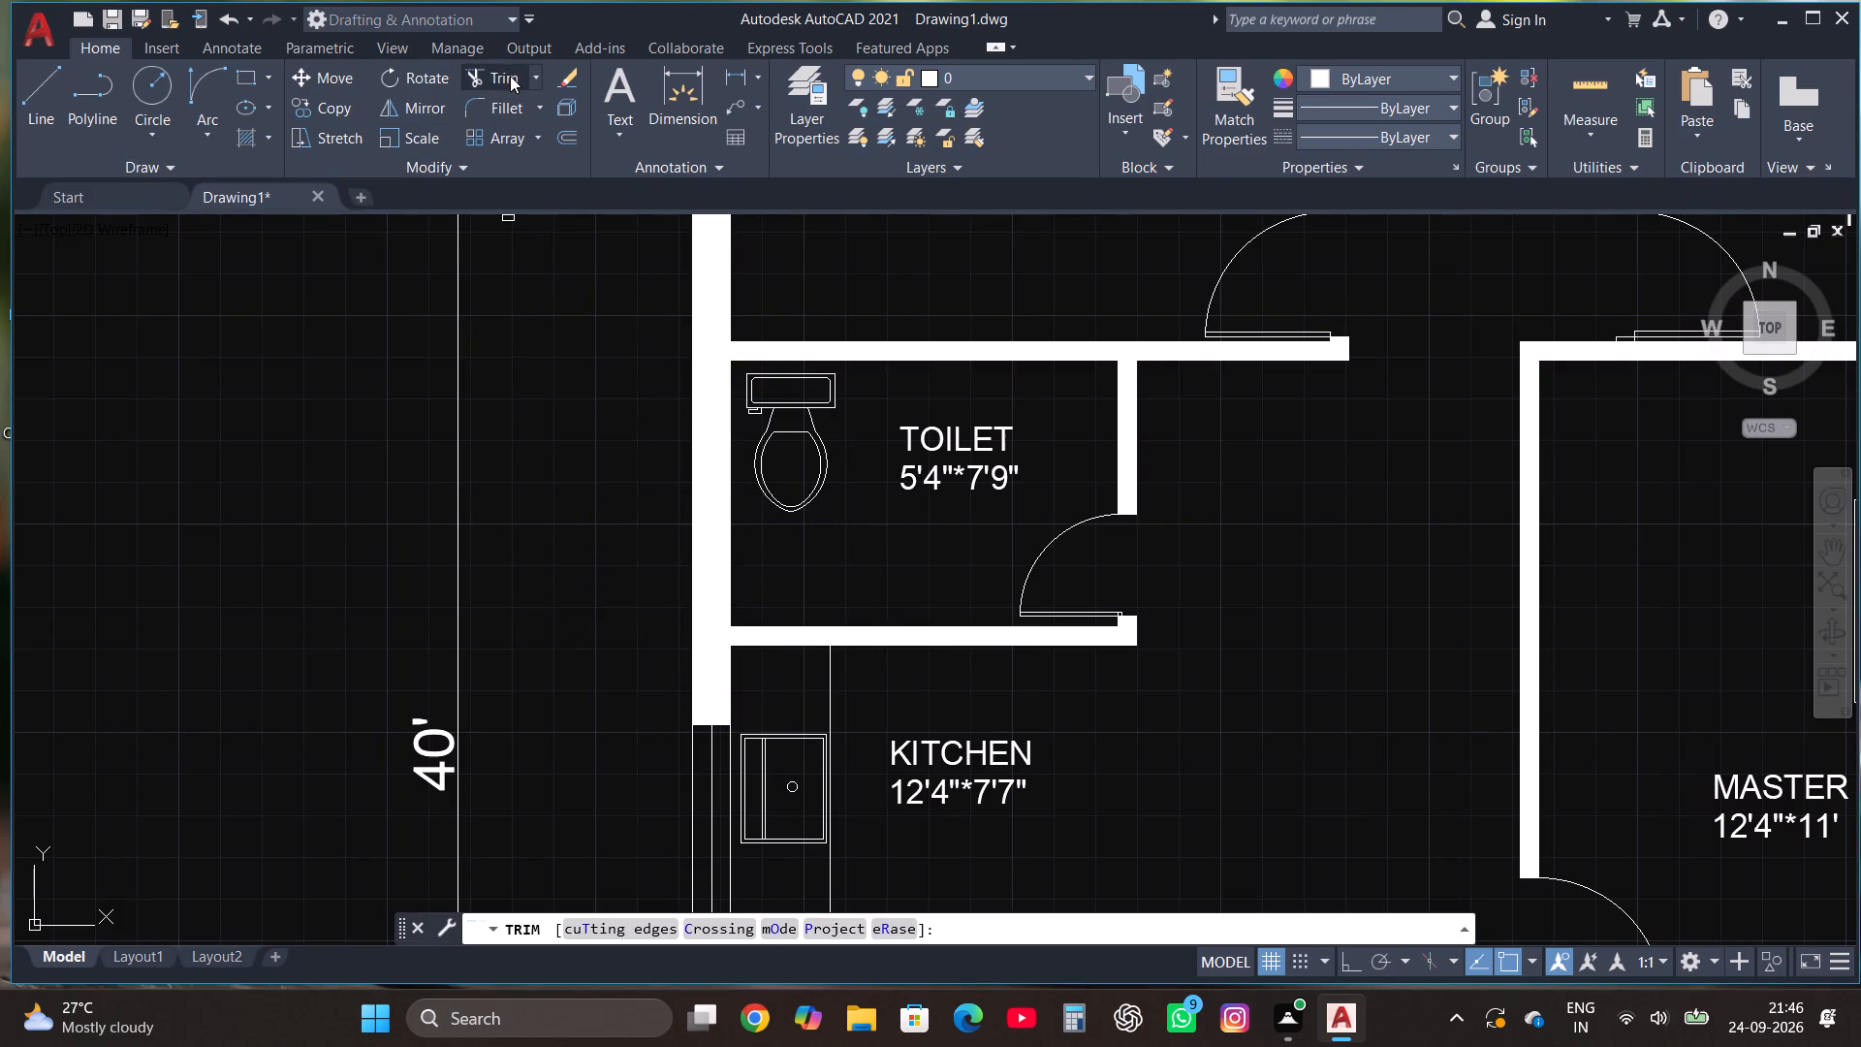
{"action": "left_click", "coordinate": [713, 479]}
{"action": "left_click", "coordinate": [713, 478]}
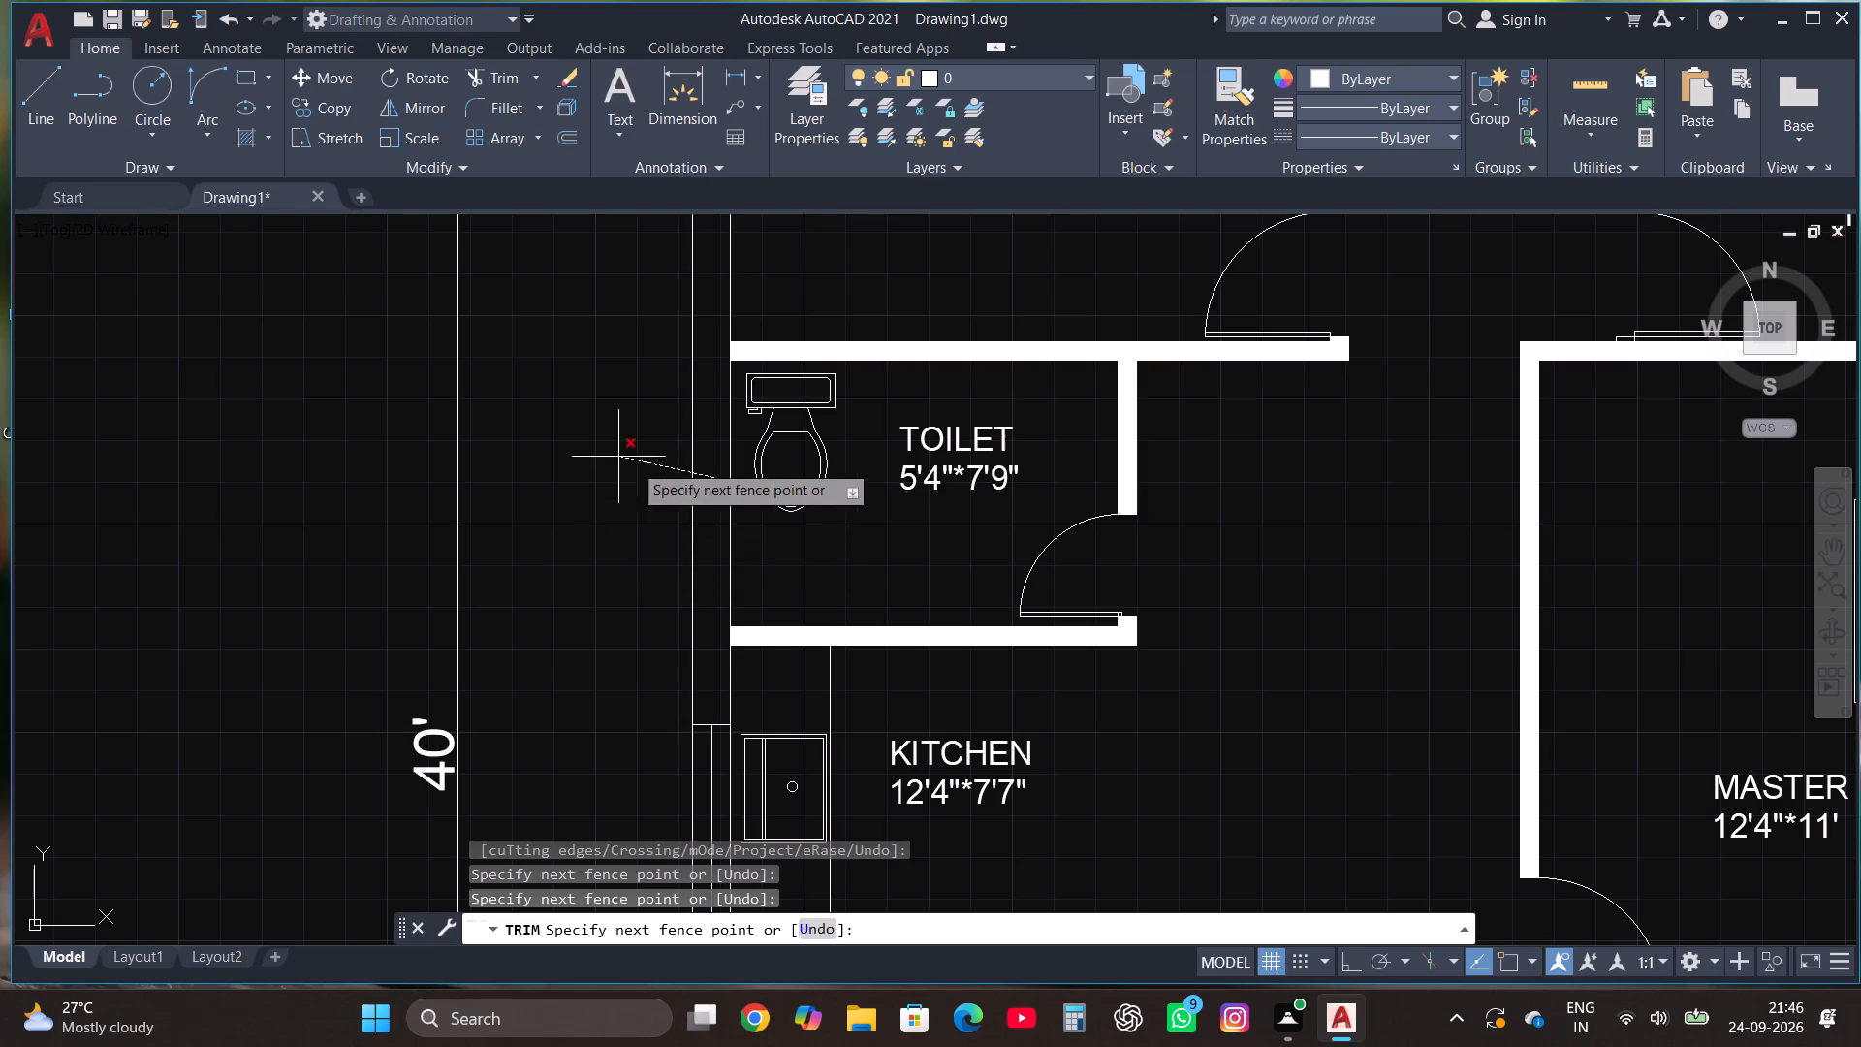
{"action": "left_click", "coordinate": [721, 417]}
{"action": "key", "text": "Escape"}
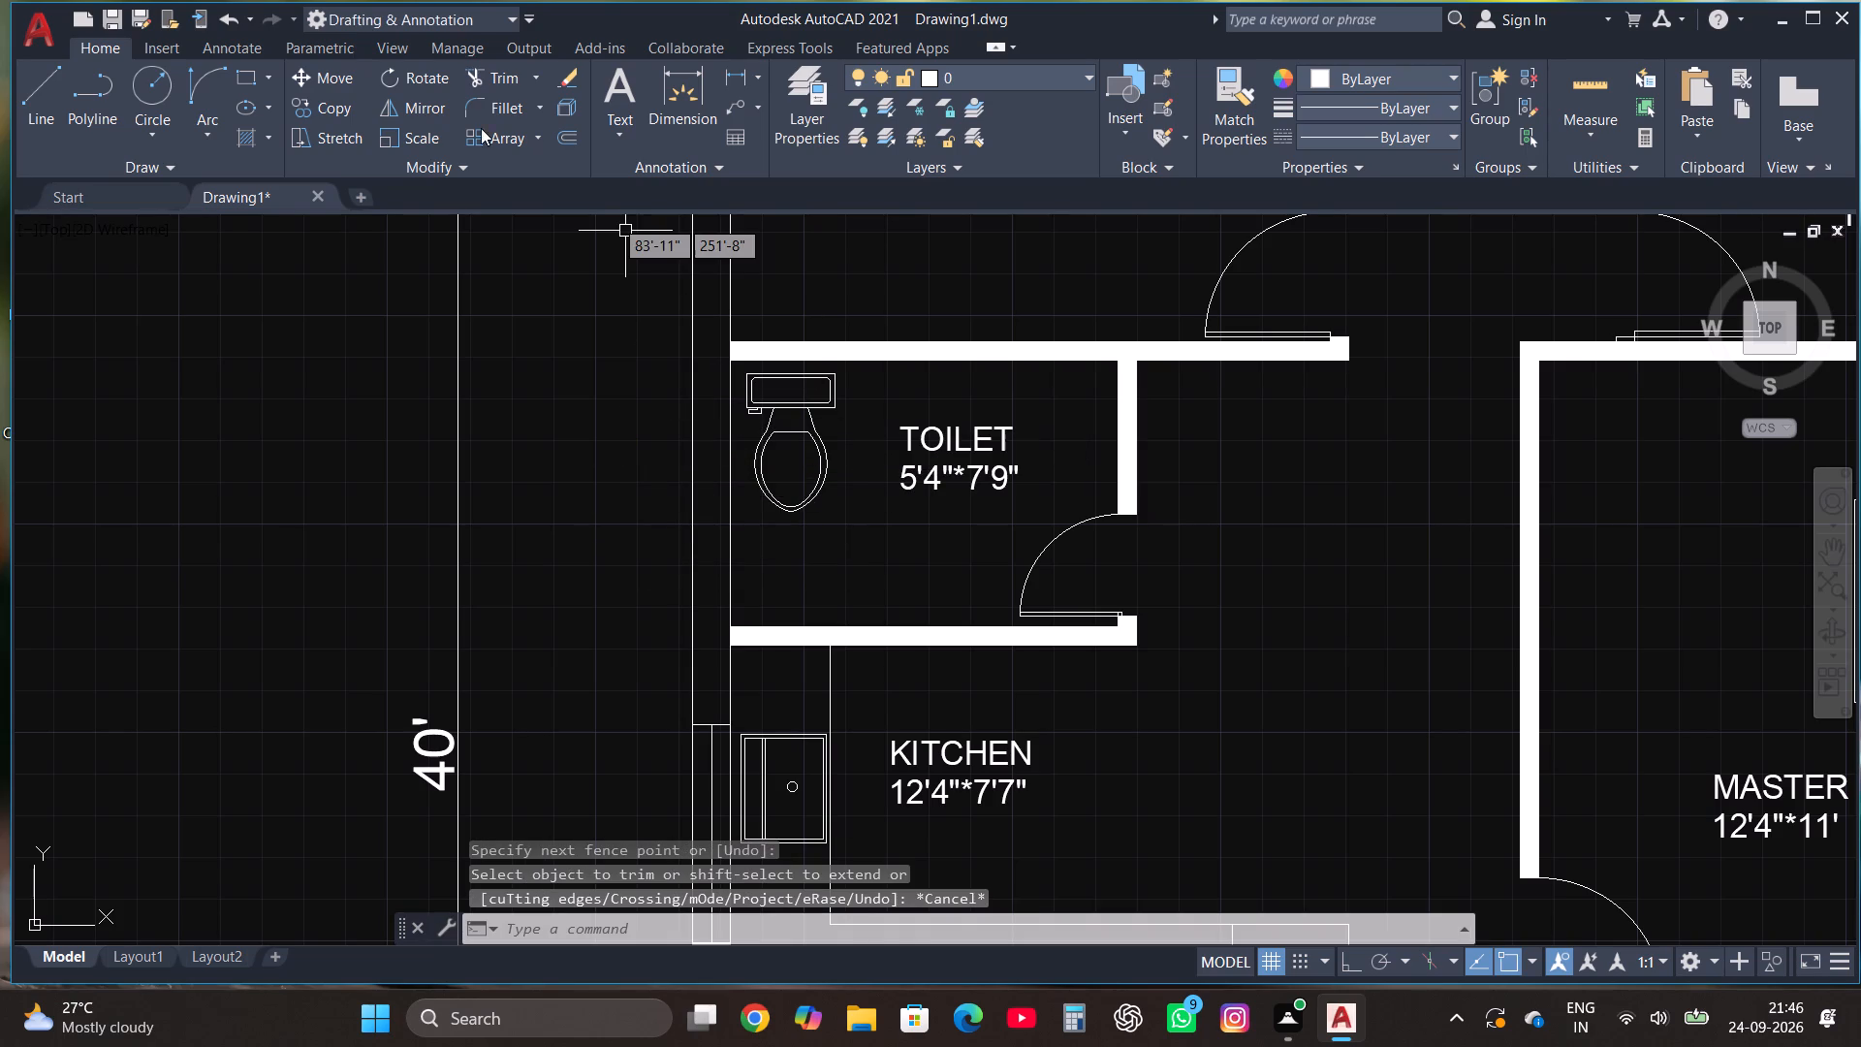
Draw a window in the outer wall beside the kitchen-side TOILET: a rectangle spanning the wall thickness with a lengthwise centre line.
{"action": "left_click", "coordinate": [242, 71]}
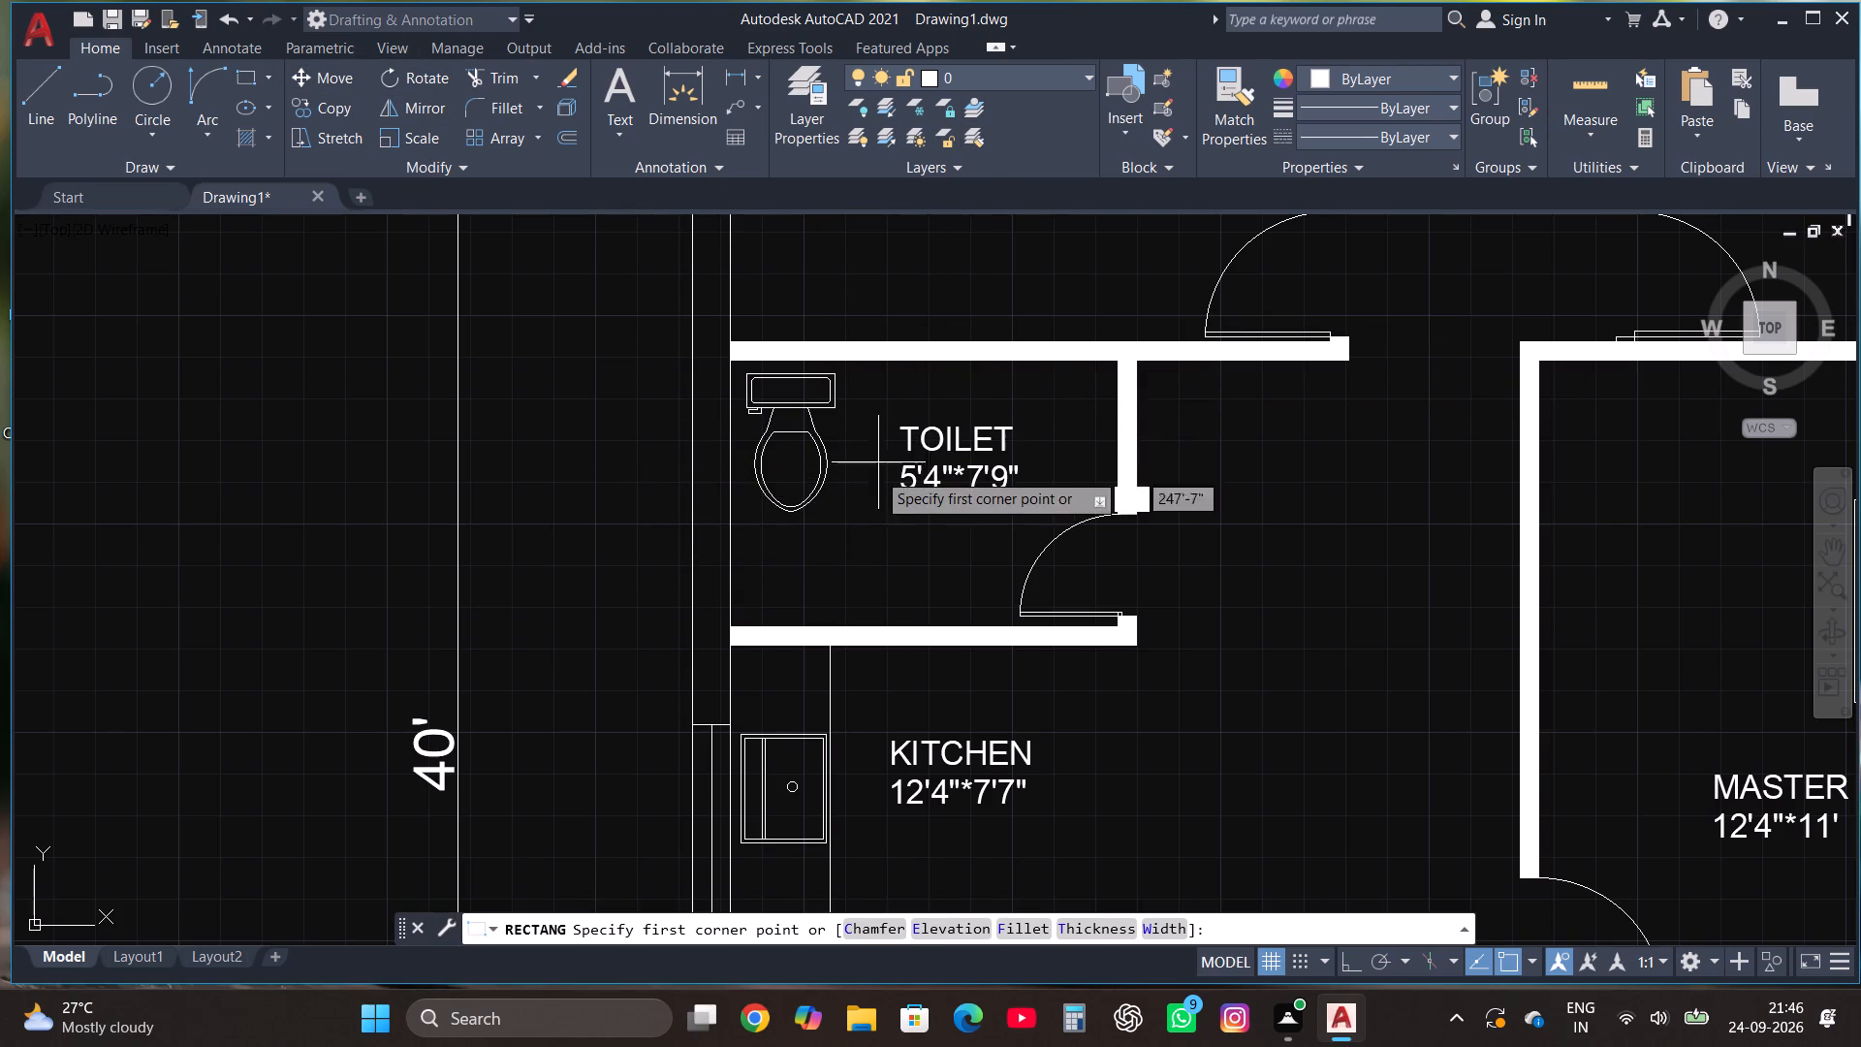
{"action": "scroll", "coordinate": [882, 565], "scroll_direction": "down", "scroll_amount": 1}
{"action": "scroll", "coordinate": [789, 541], "scroll_direction": "up", "scroll_amount": 1}
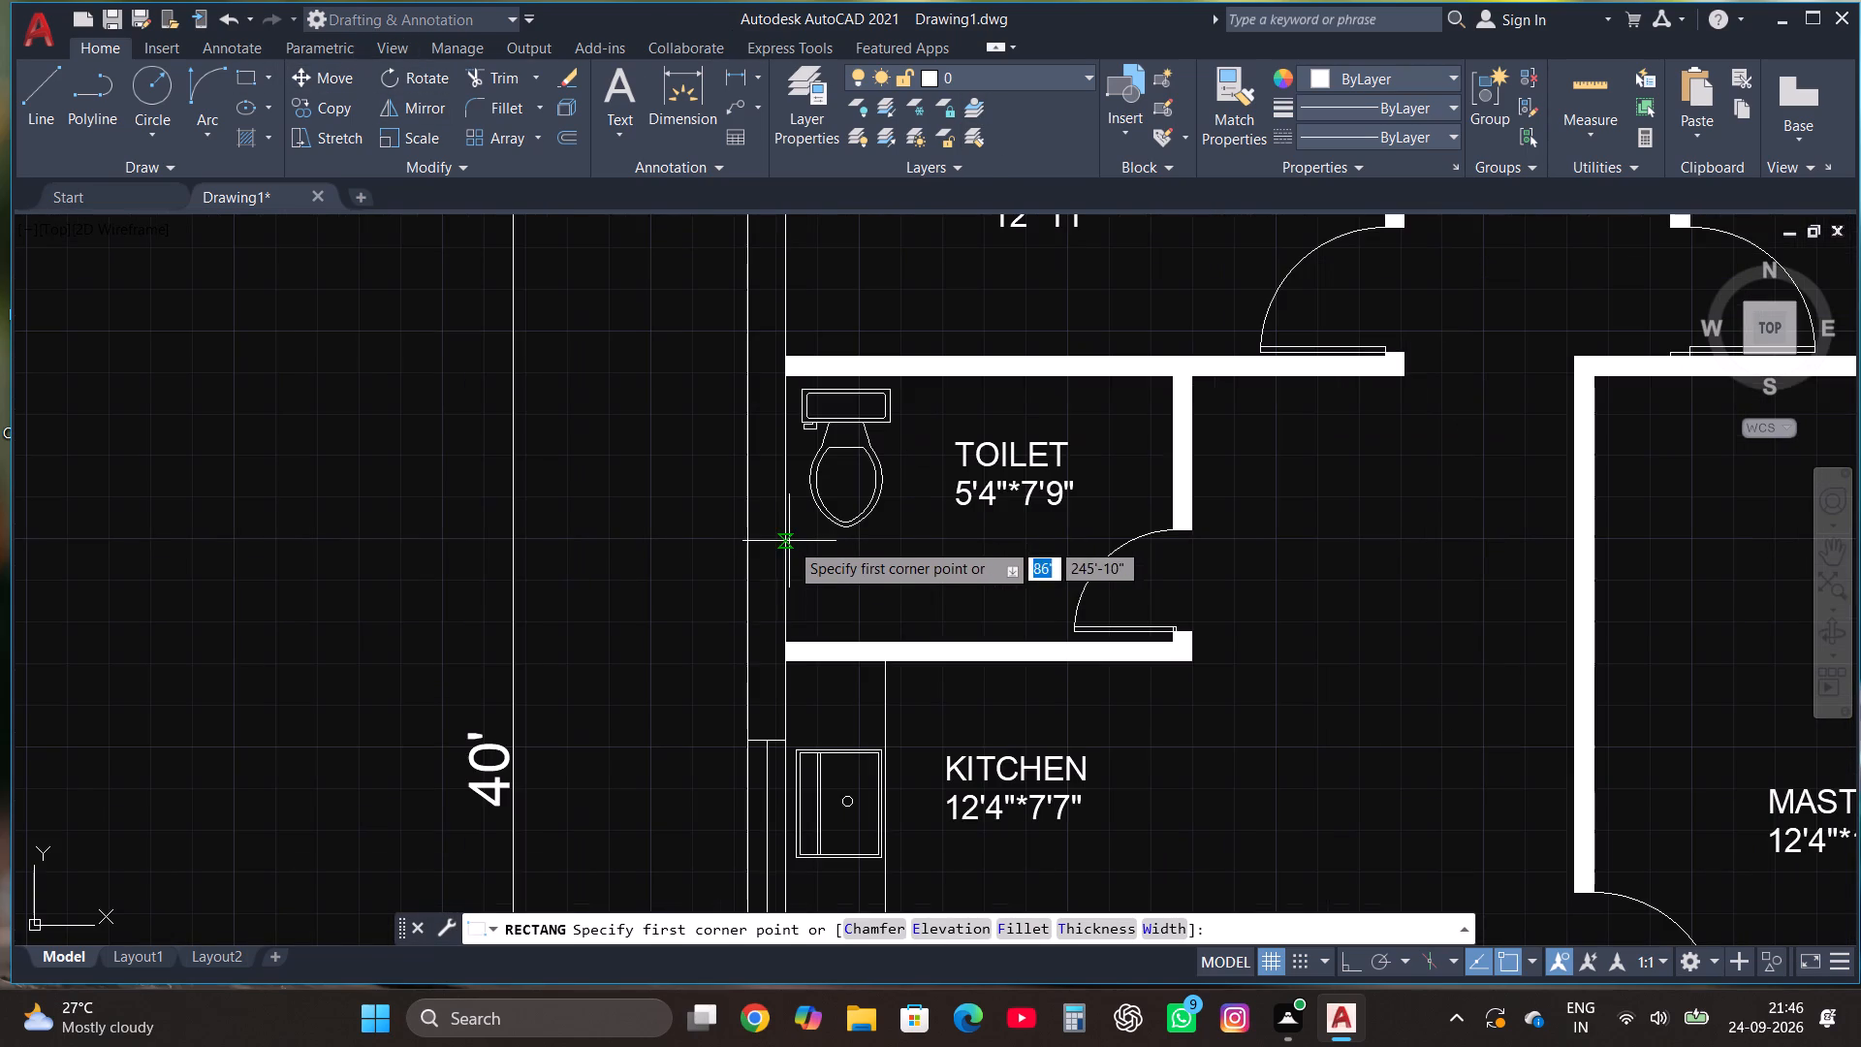
{"action": "left_click", "coordinate": [747, 582]}
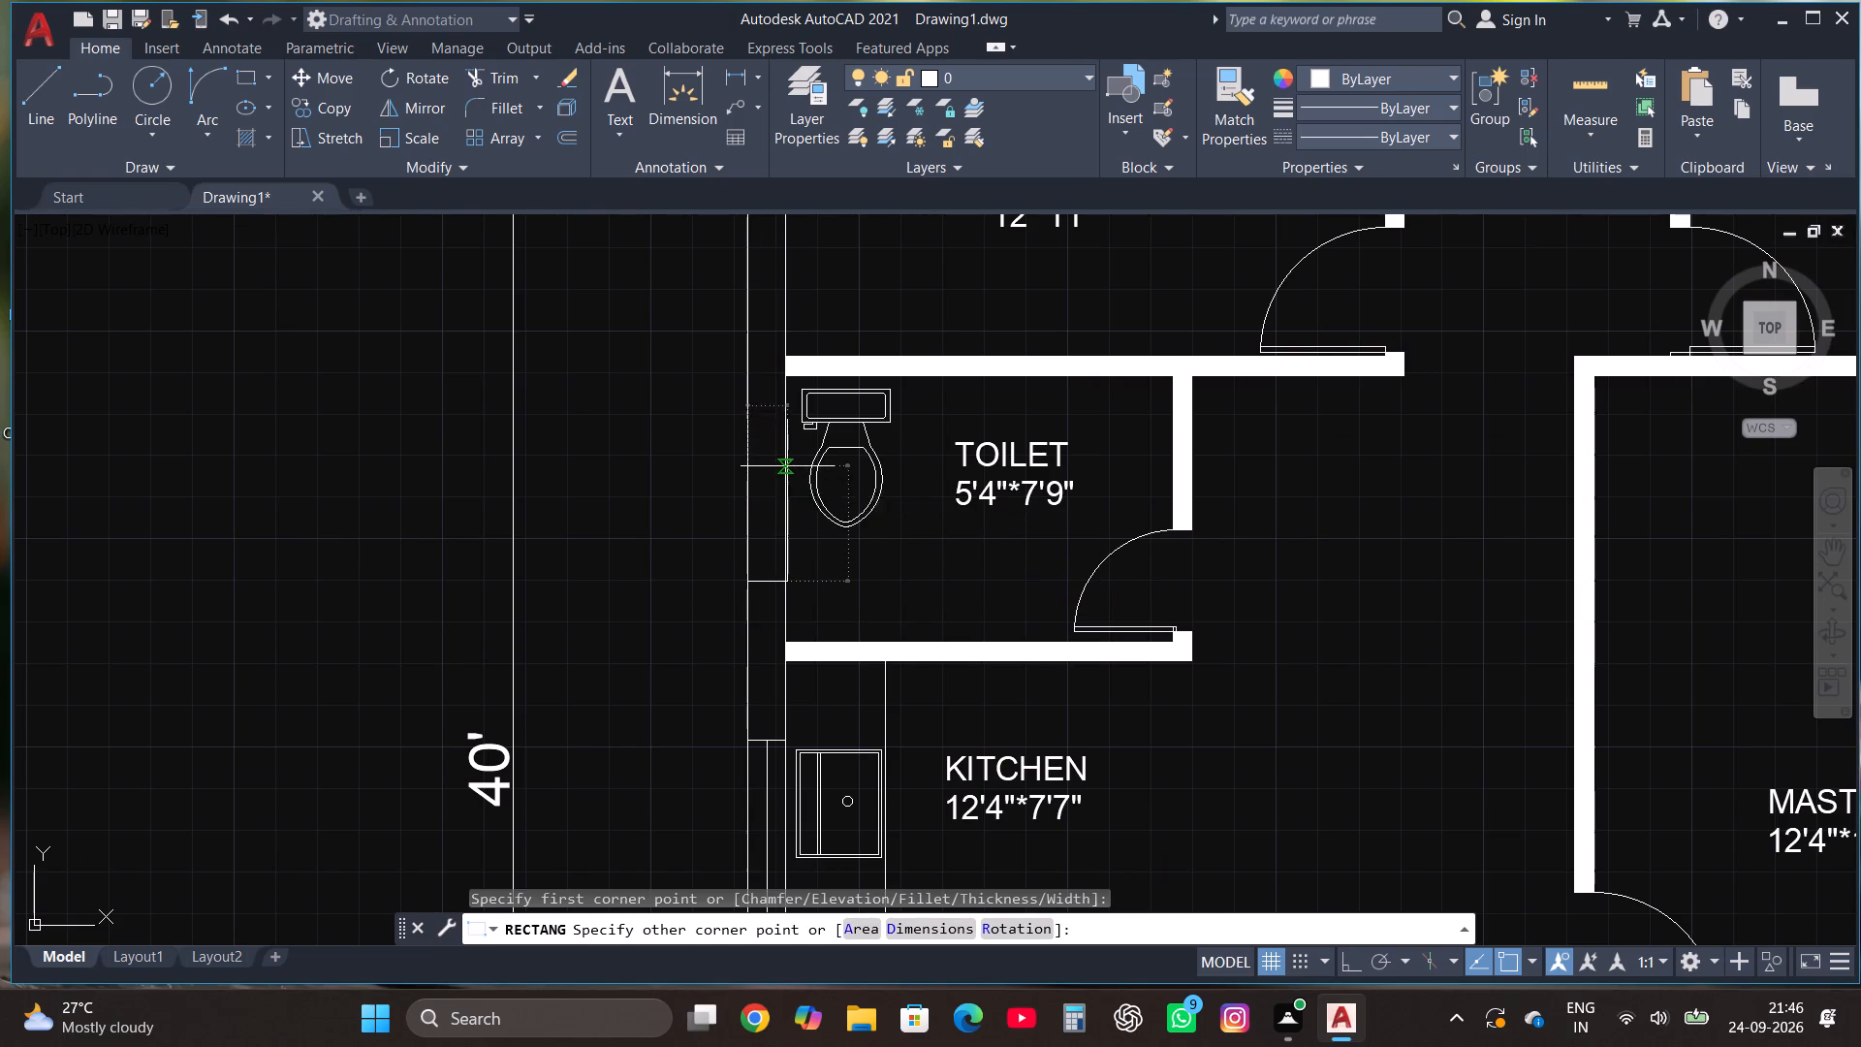
{"action": "left_click", "coordinate": [787, 466]}
{"action": "left_click", "coordinate": [38, 99]}
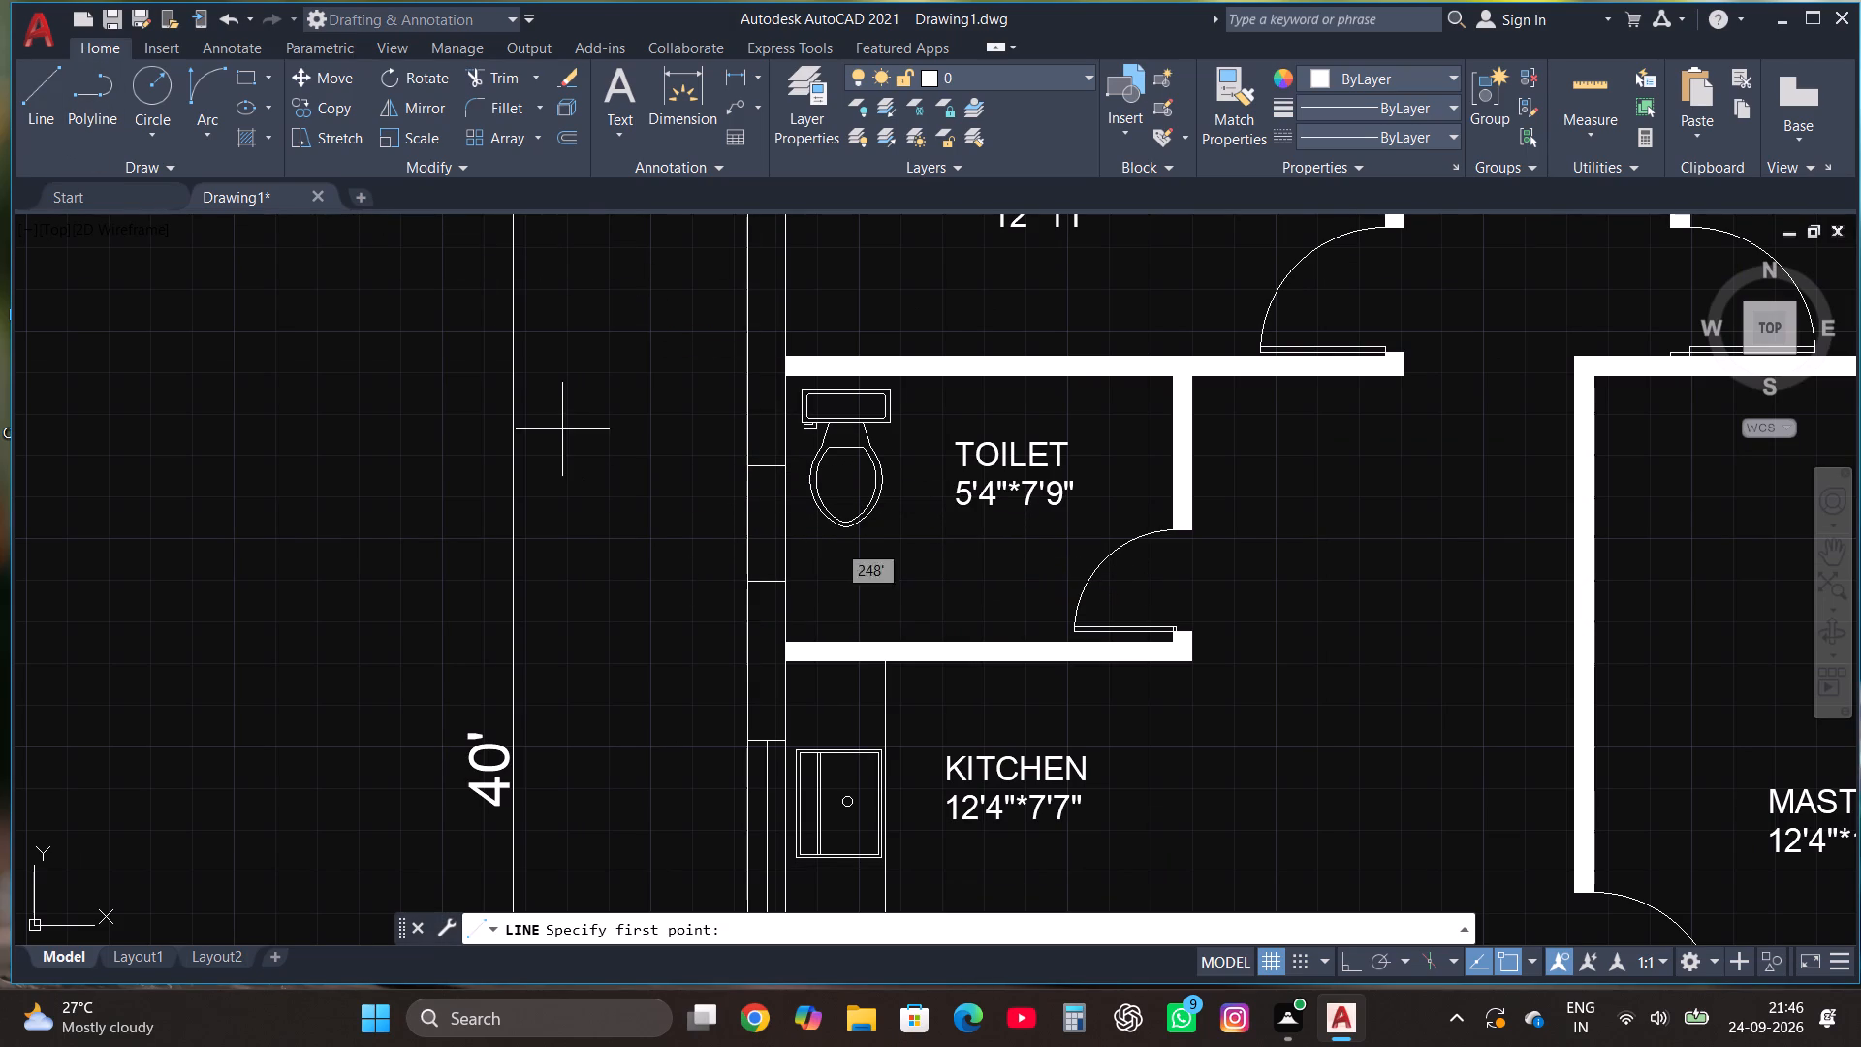
{"action": "left_click", "coordinate": [763, 582]}
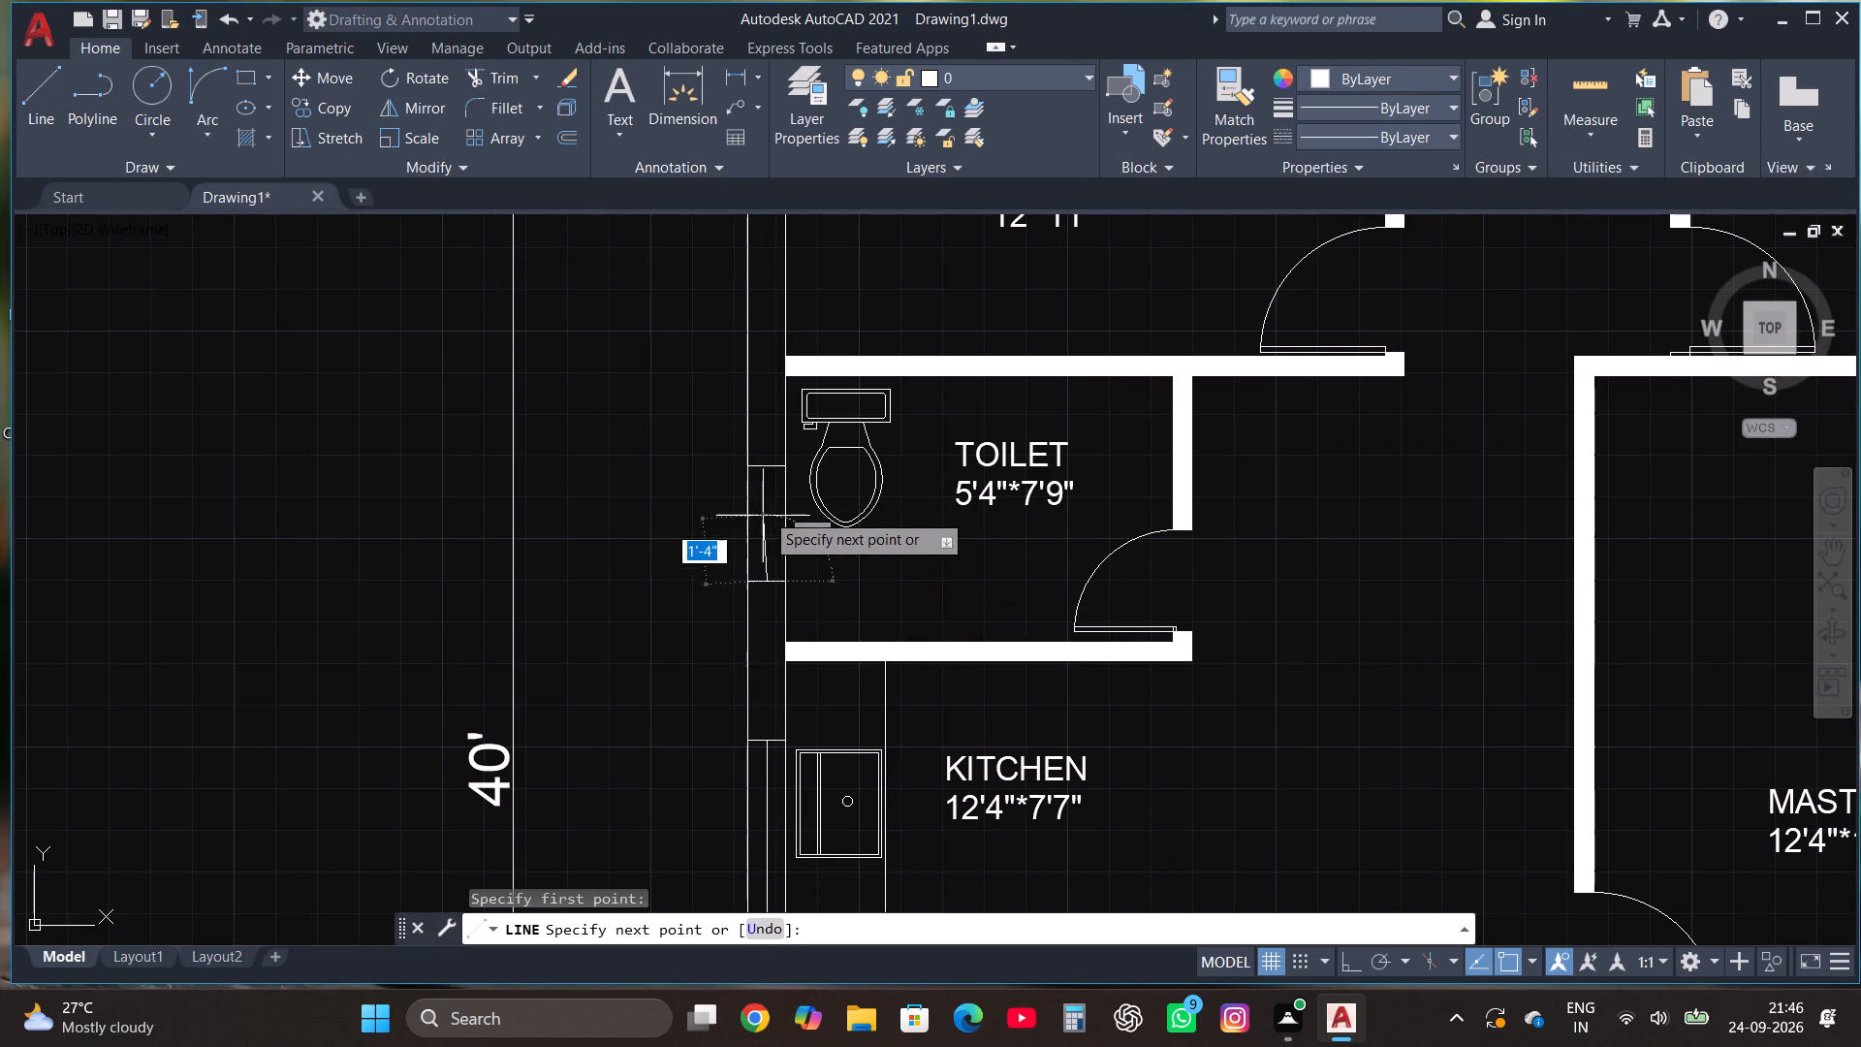
{"action": "left_click", "coordinate": [769, 466]}
{"action": "key", "text": "Escape"}
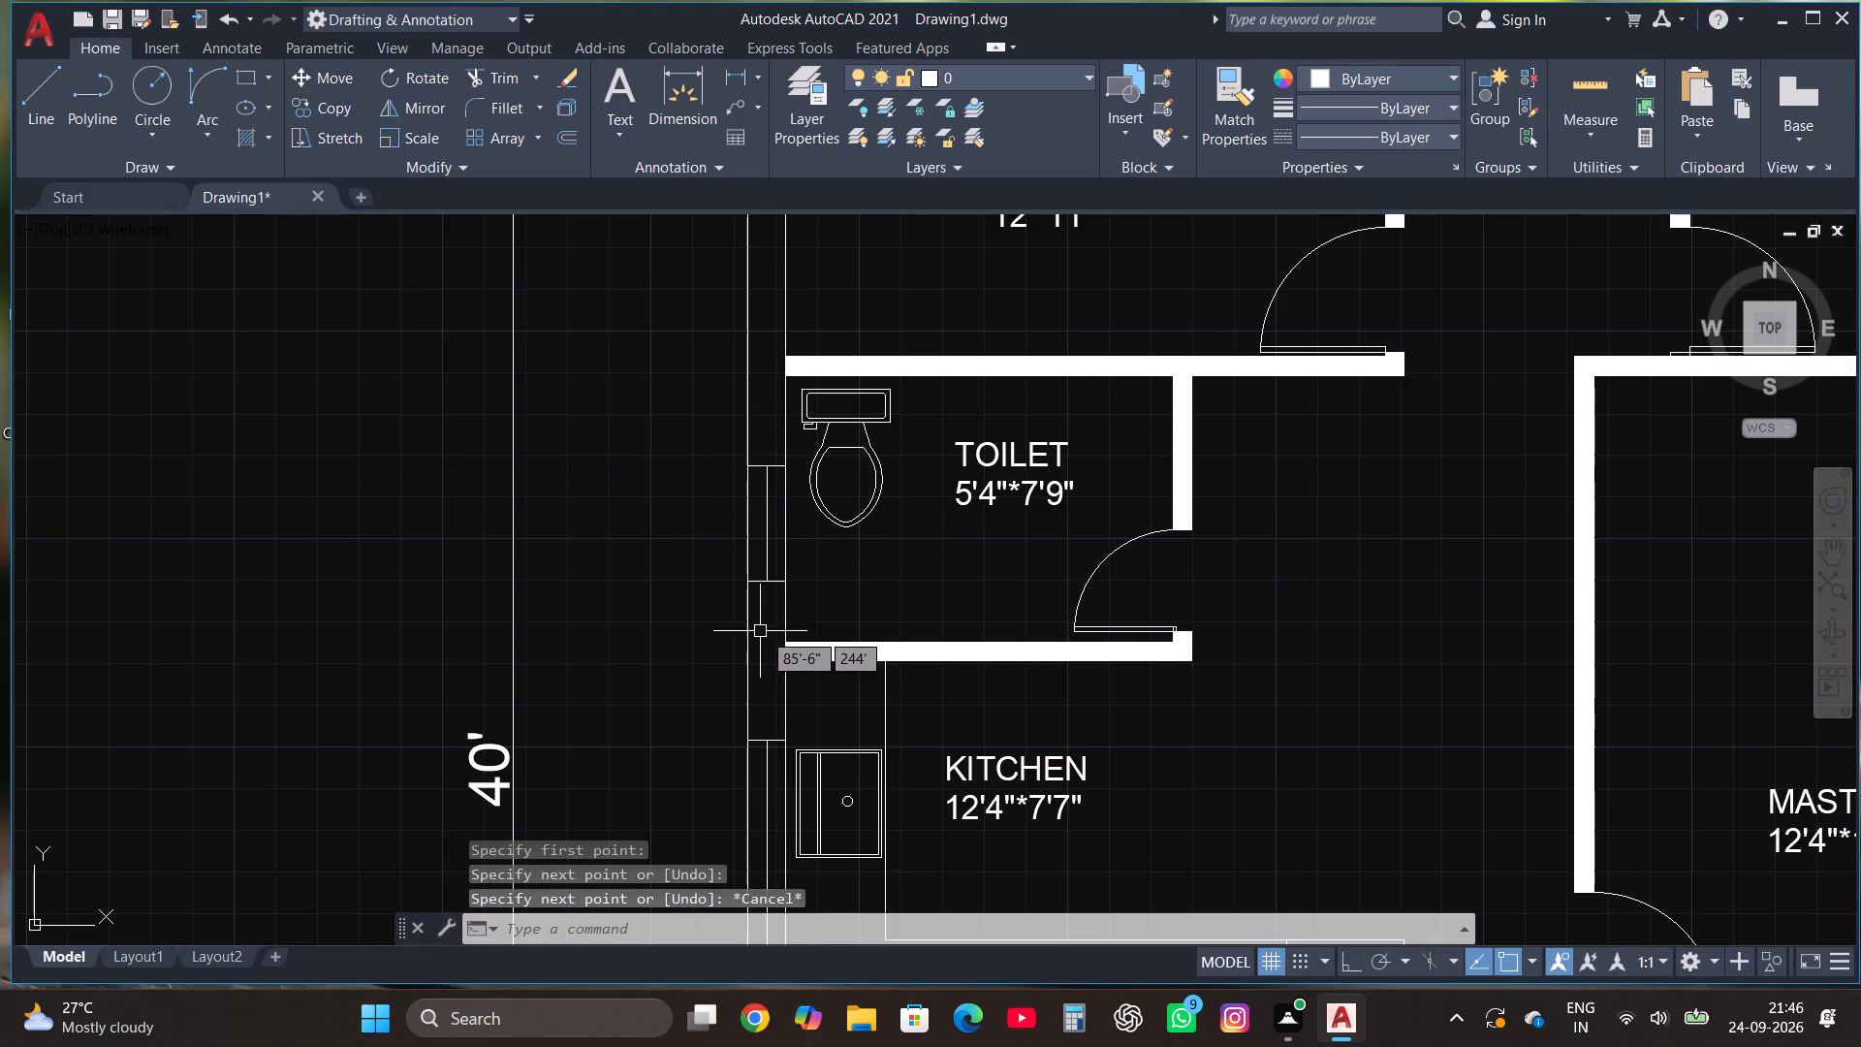
Copy the KITCHEN window up the same outer wall to sit beside the bed in the FLEXIBLE ROOM.
{"action": "scroll", "coordinate": [843, 681], "scroll_direction": "down", "scroll_amount": 1}
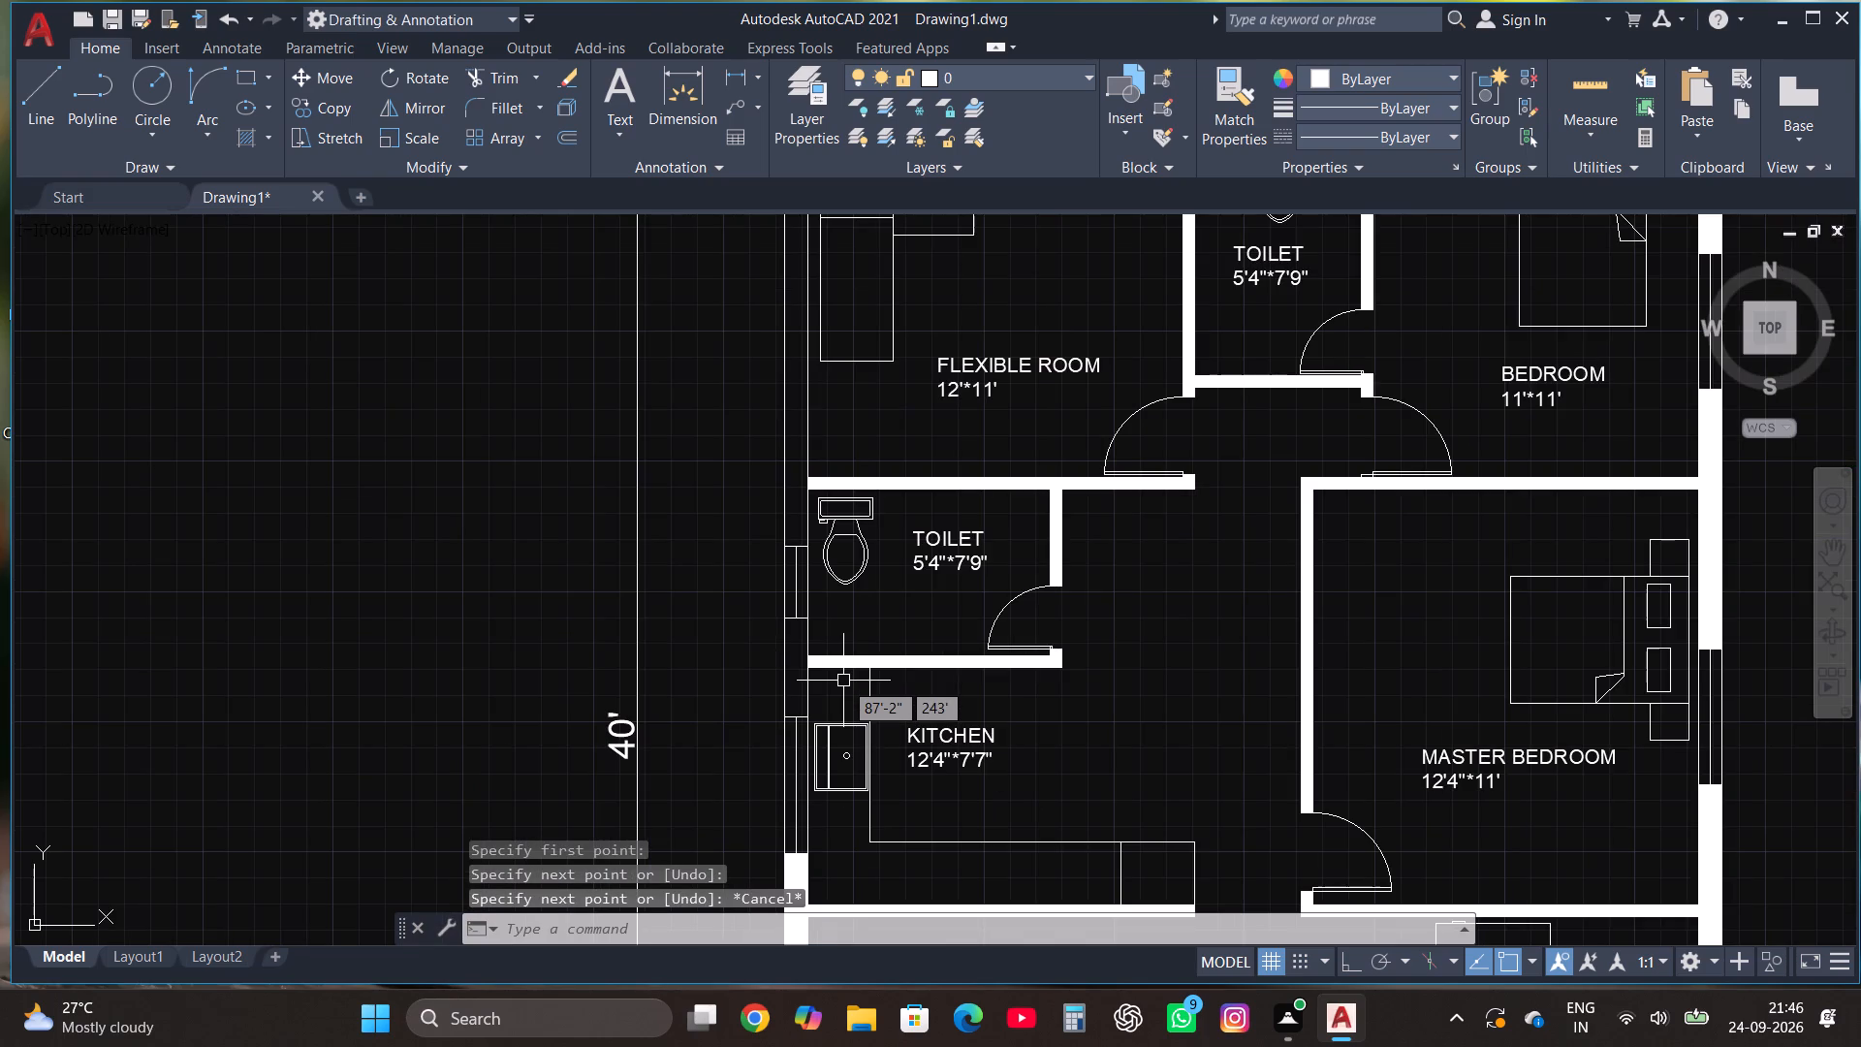
{"action": "scroll", "coordinate": [847, 685], "scroll_direction": "down", "scroll_amount": 1}
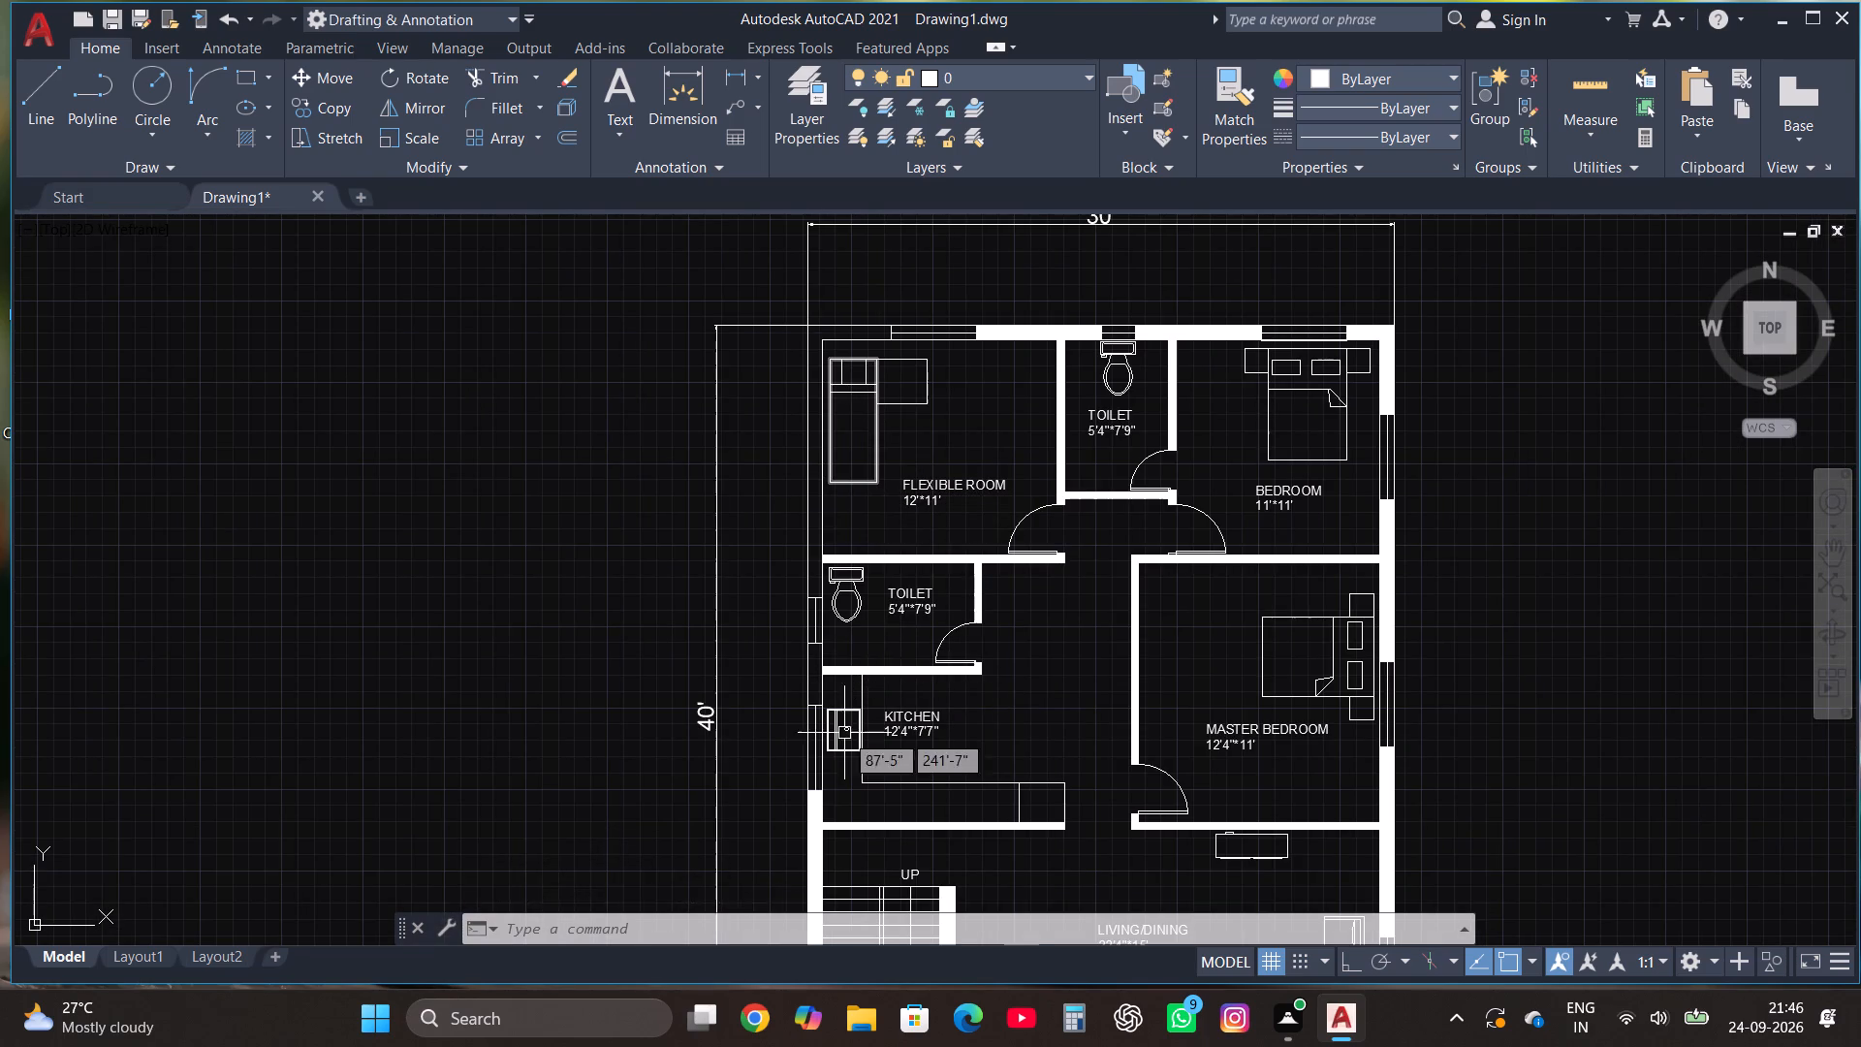
{"action": "scroll", "coordinate": [830, 757], "scroll_direction": "up", "scroll_amount": 2}
{"action": "left_click", "coordinate": [750, 852]}
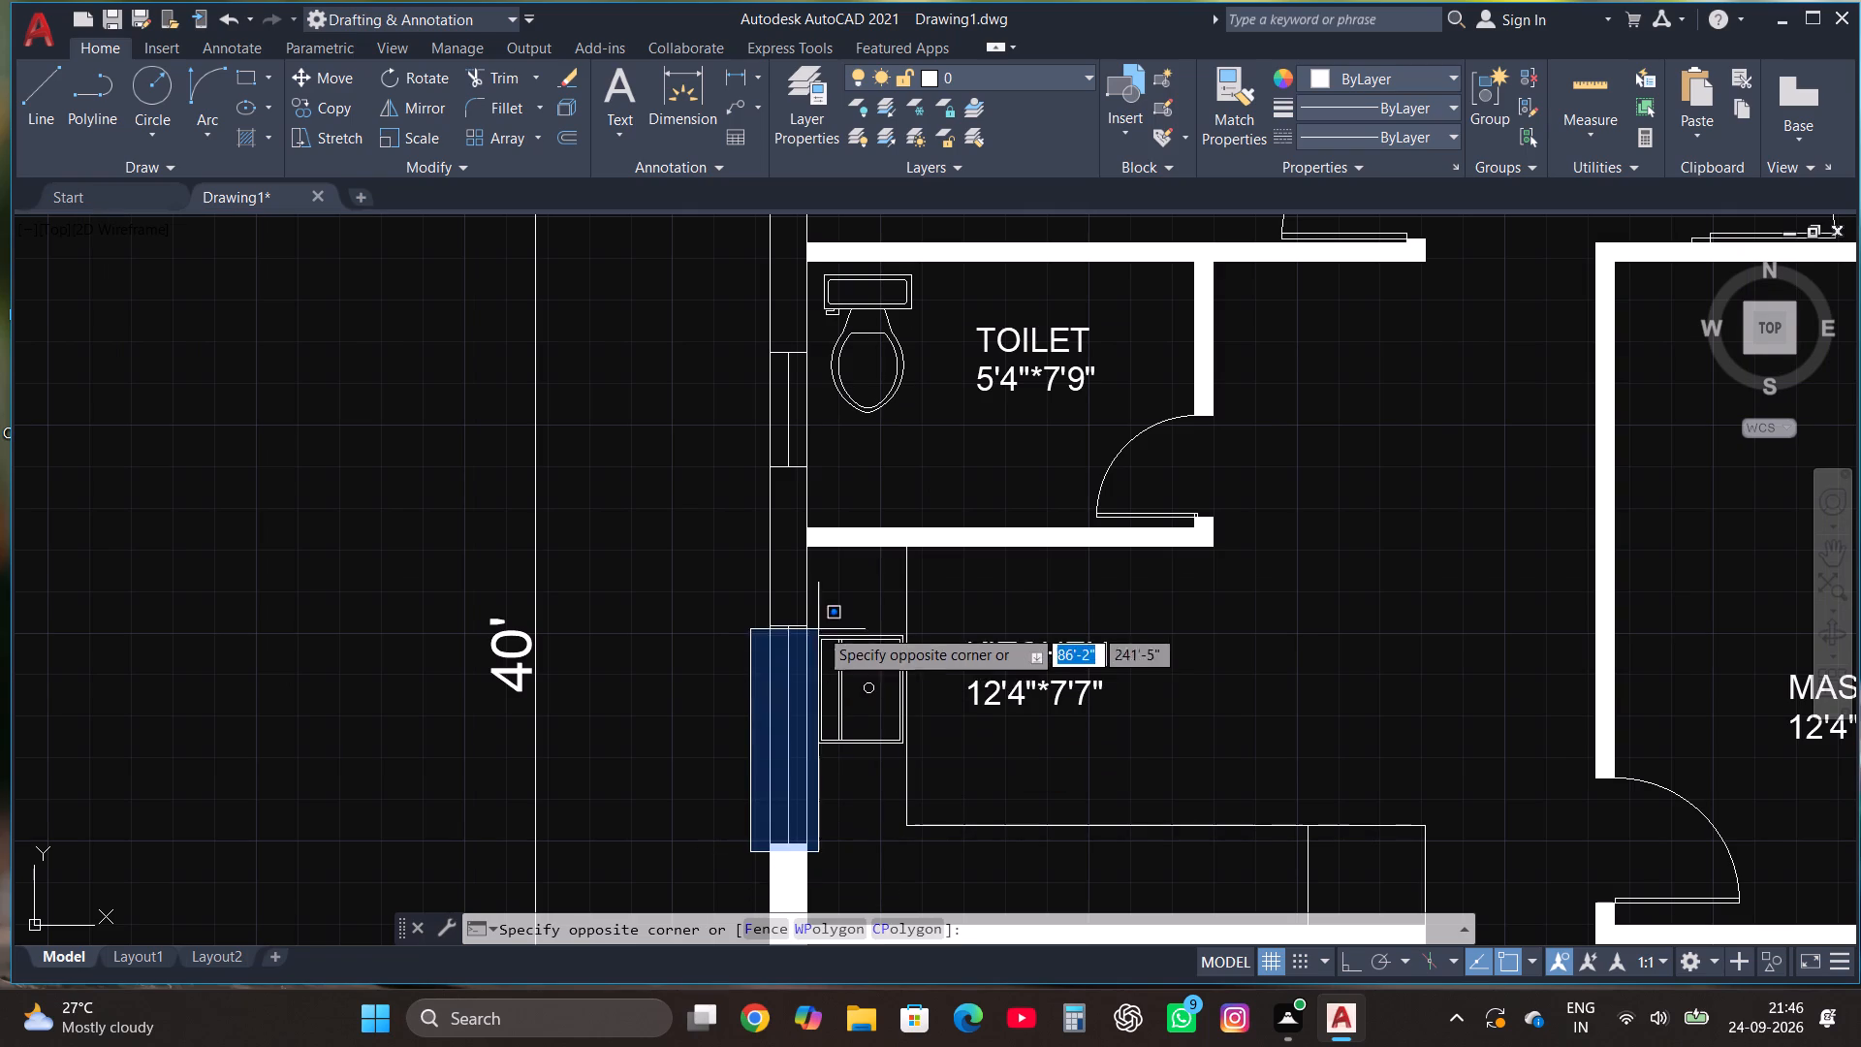
{"action": "left_click", "coordinate": [818, 604]}
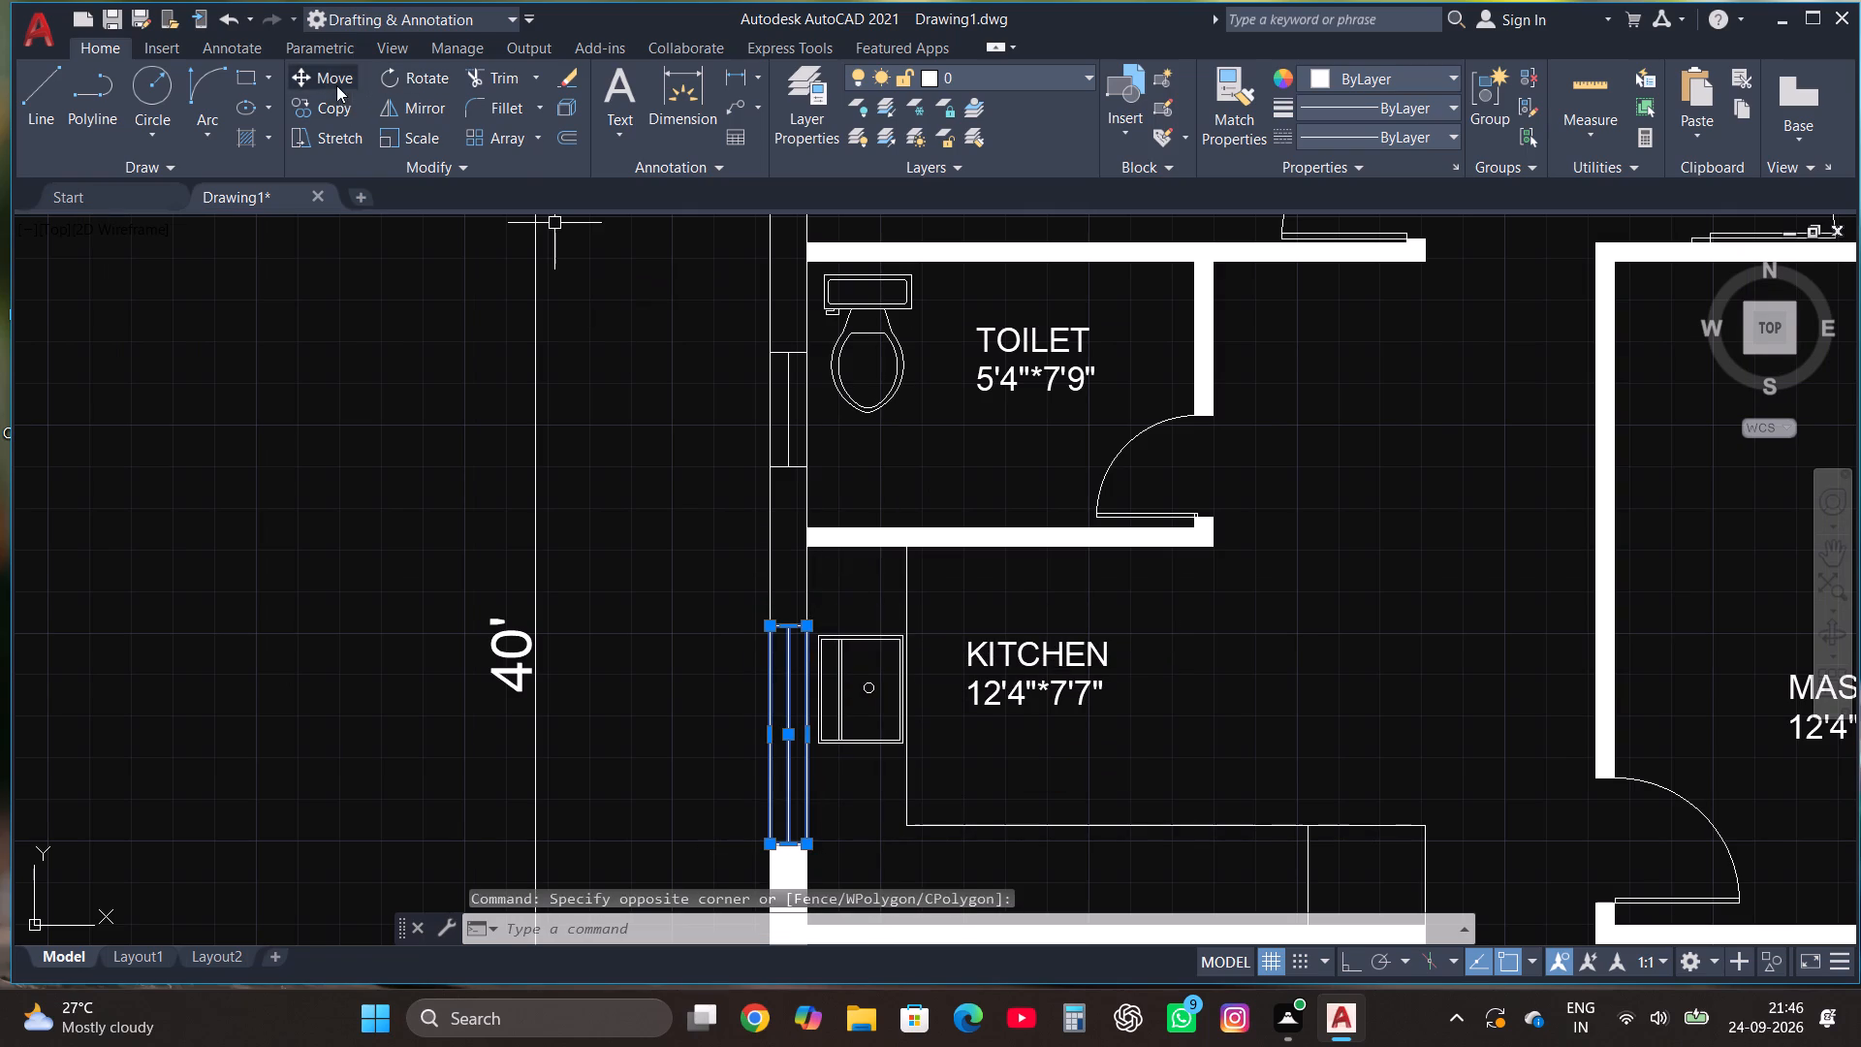
{"action": "left_click", "coordinate": [339, 103]}
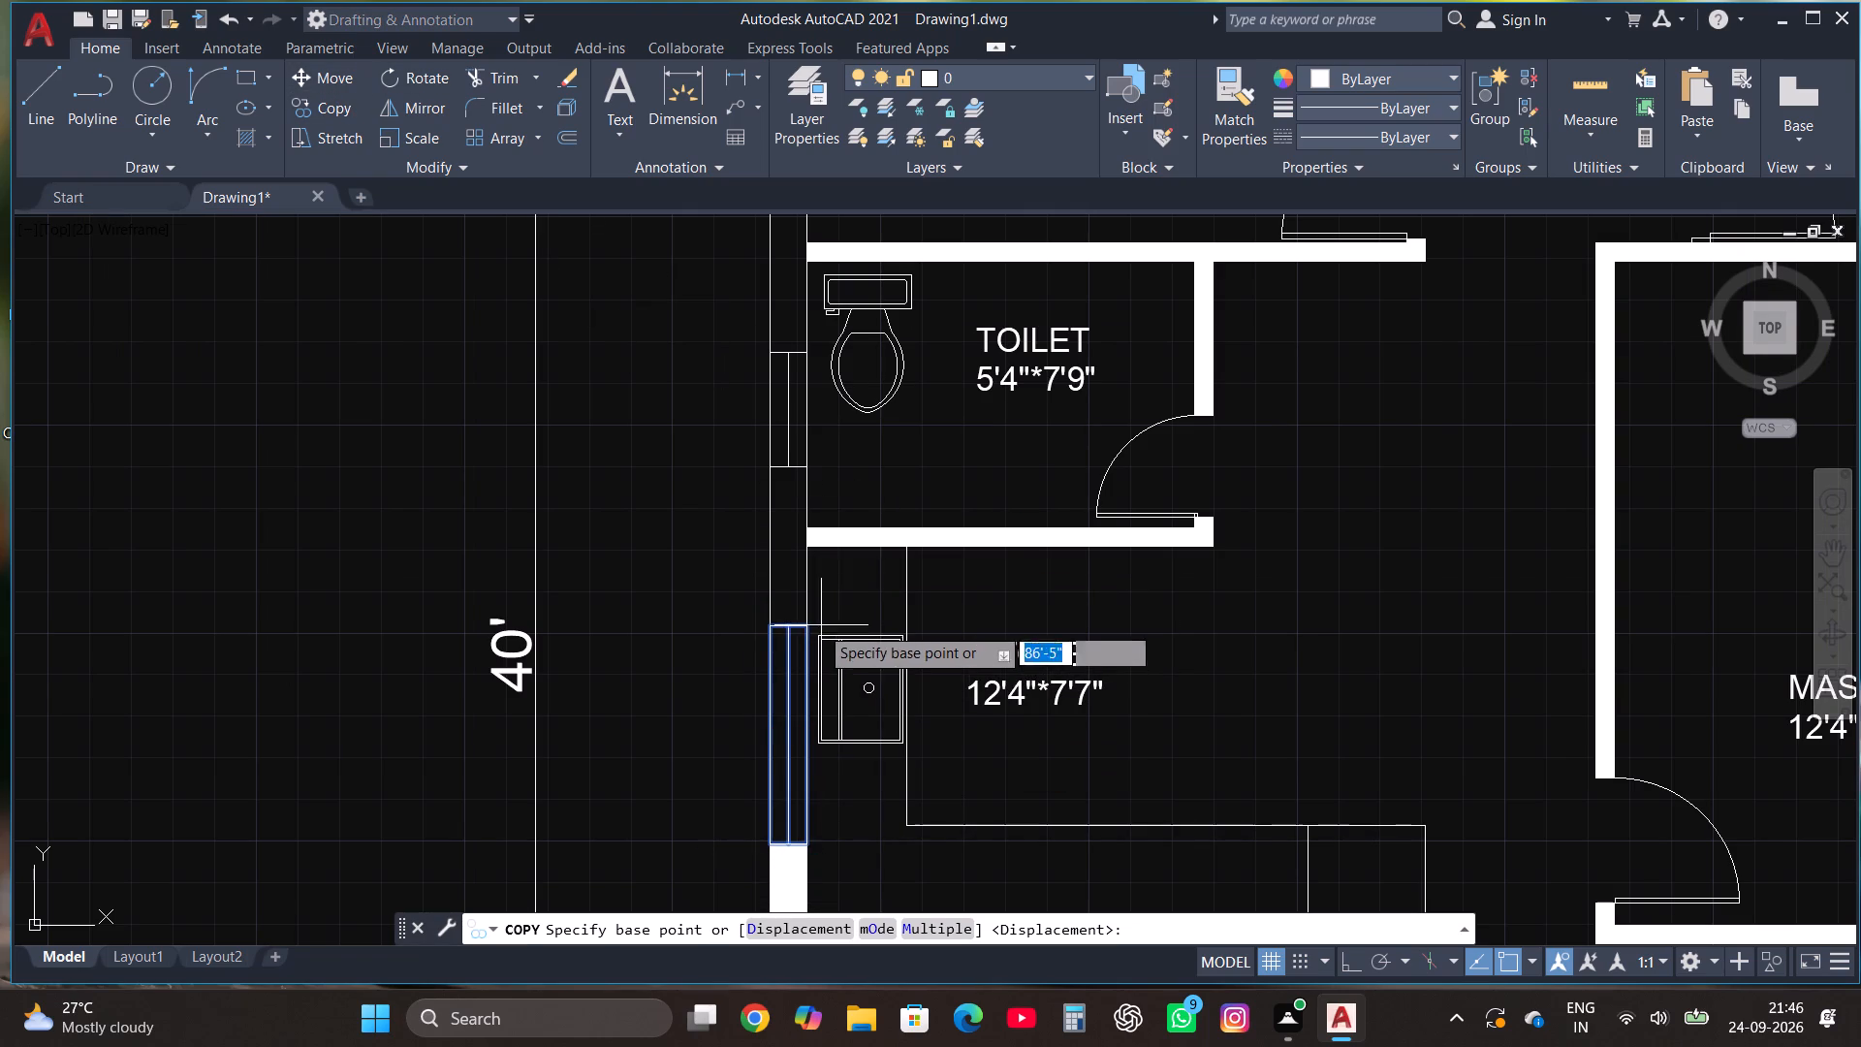
{"action": "left_click", "coordinate": [806, 629]}
{"action": "scroll", "coordinate": [806, 632], "scroll_direction": "down", "scroll_amount": 2}
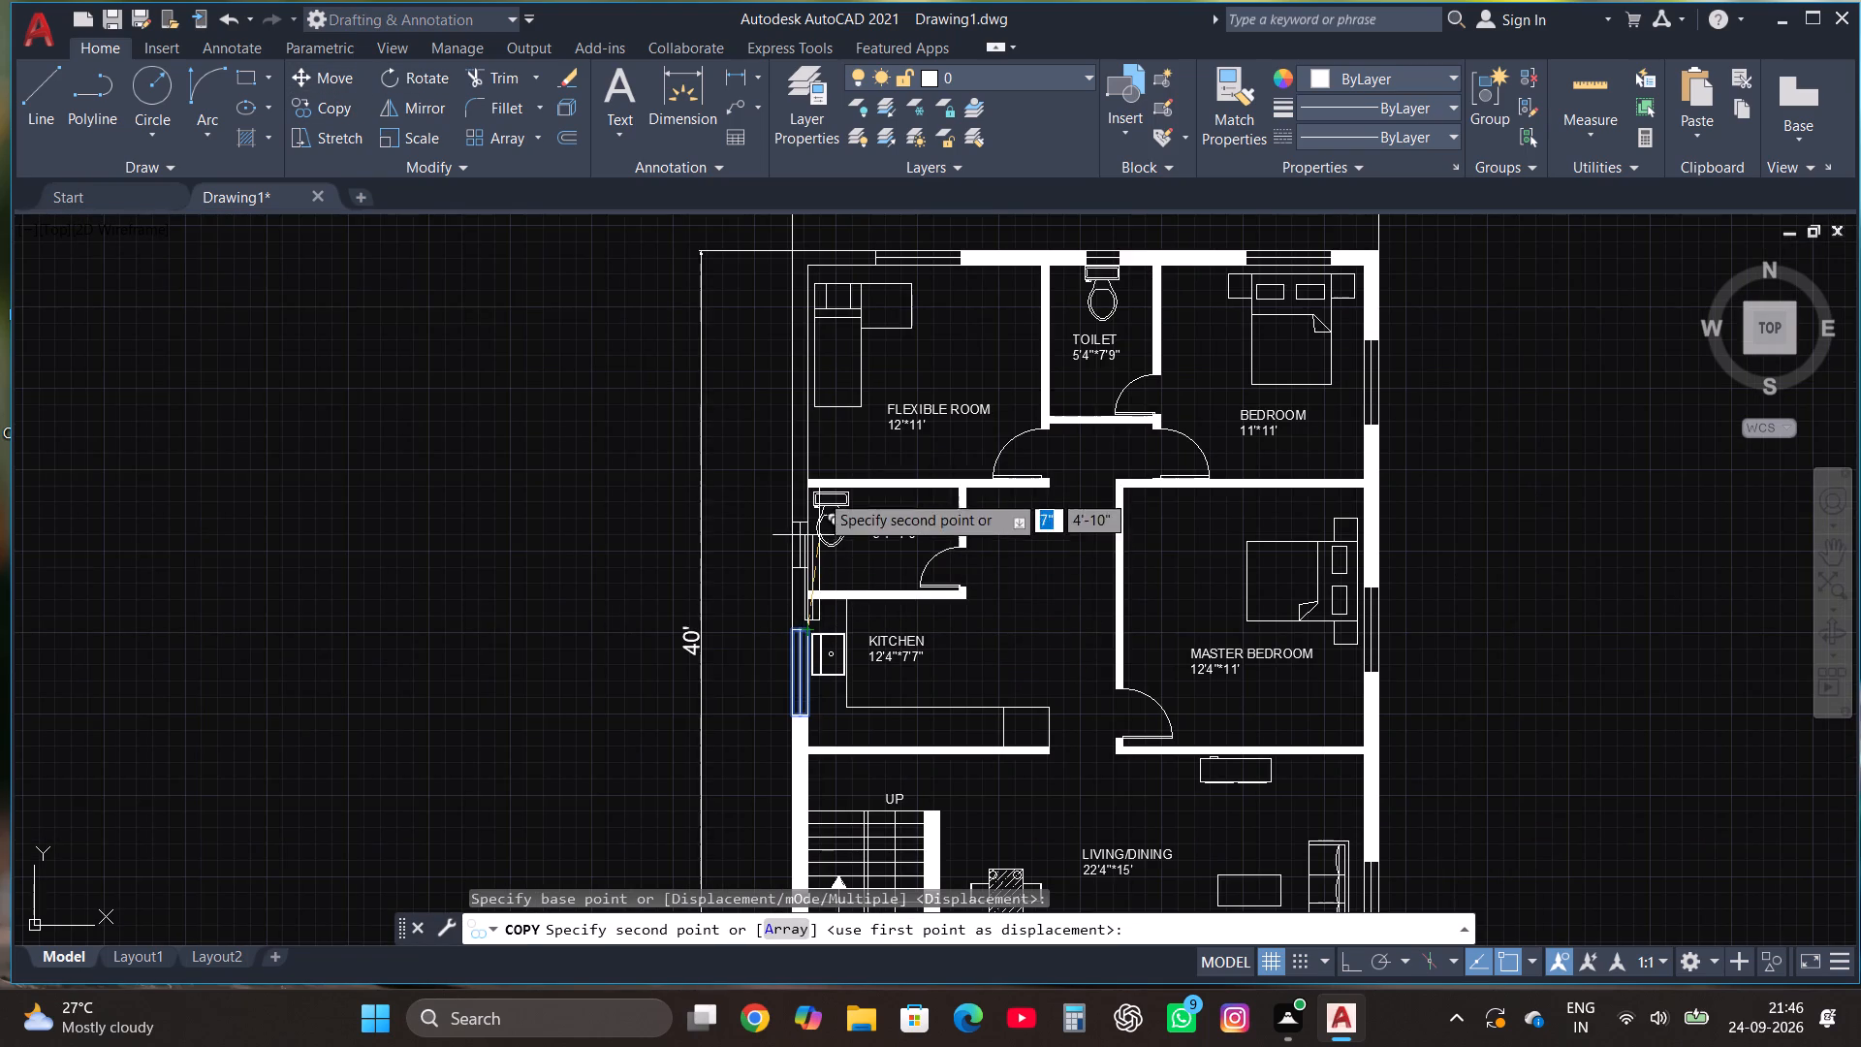
{"action": "scroll", "coordinate": [793, 349], "scroll_direction": "up", "scroll_amount": 2}
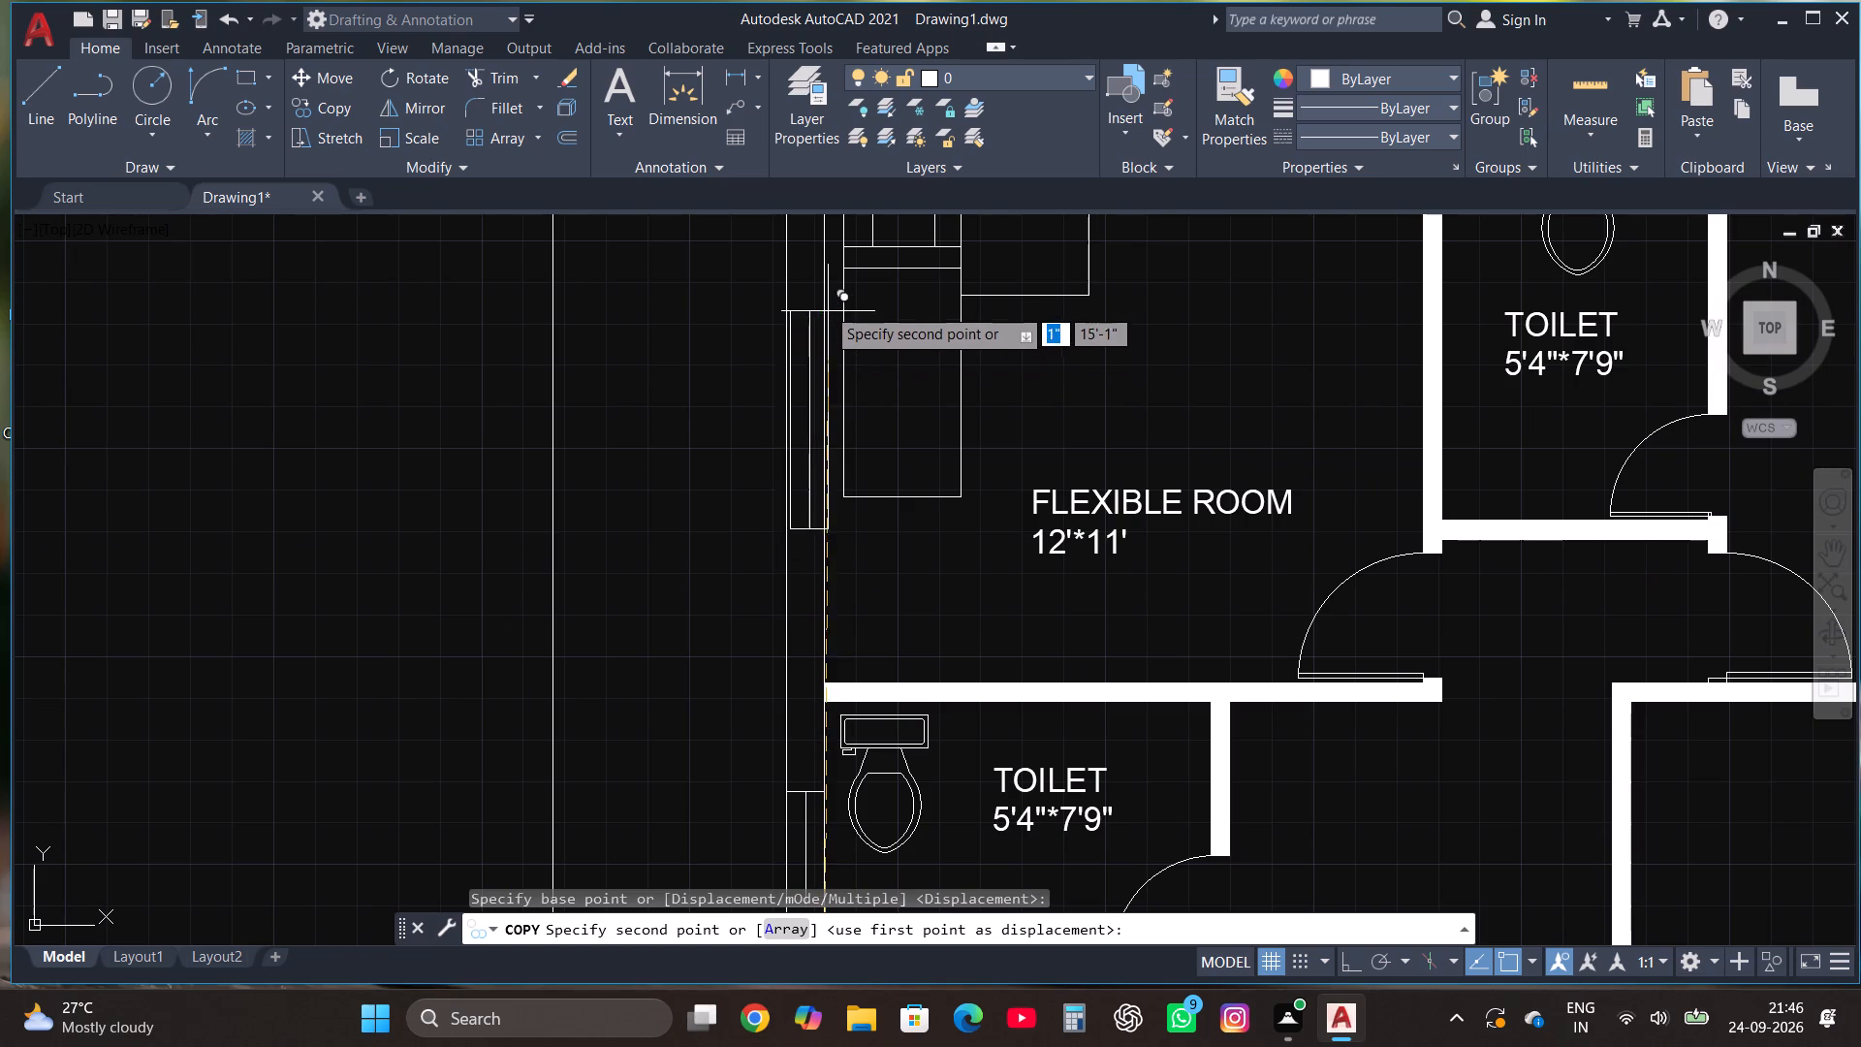
{"action": "left_click", "coordinate": [824, 302]}
Fill the outer wall's unhatched corner at the FLEXIBLE ROOM and the stretches between its, the TOILET's and the KITCHEN's windows with solid hatch.
{"action": "scroll", "coordinate": [575, 607], "scroll_direction": "down", "scroll_amount": 2}
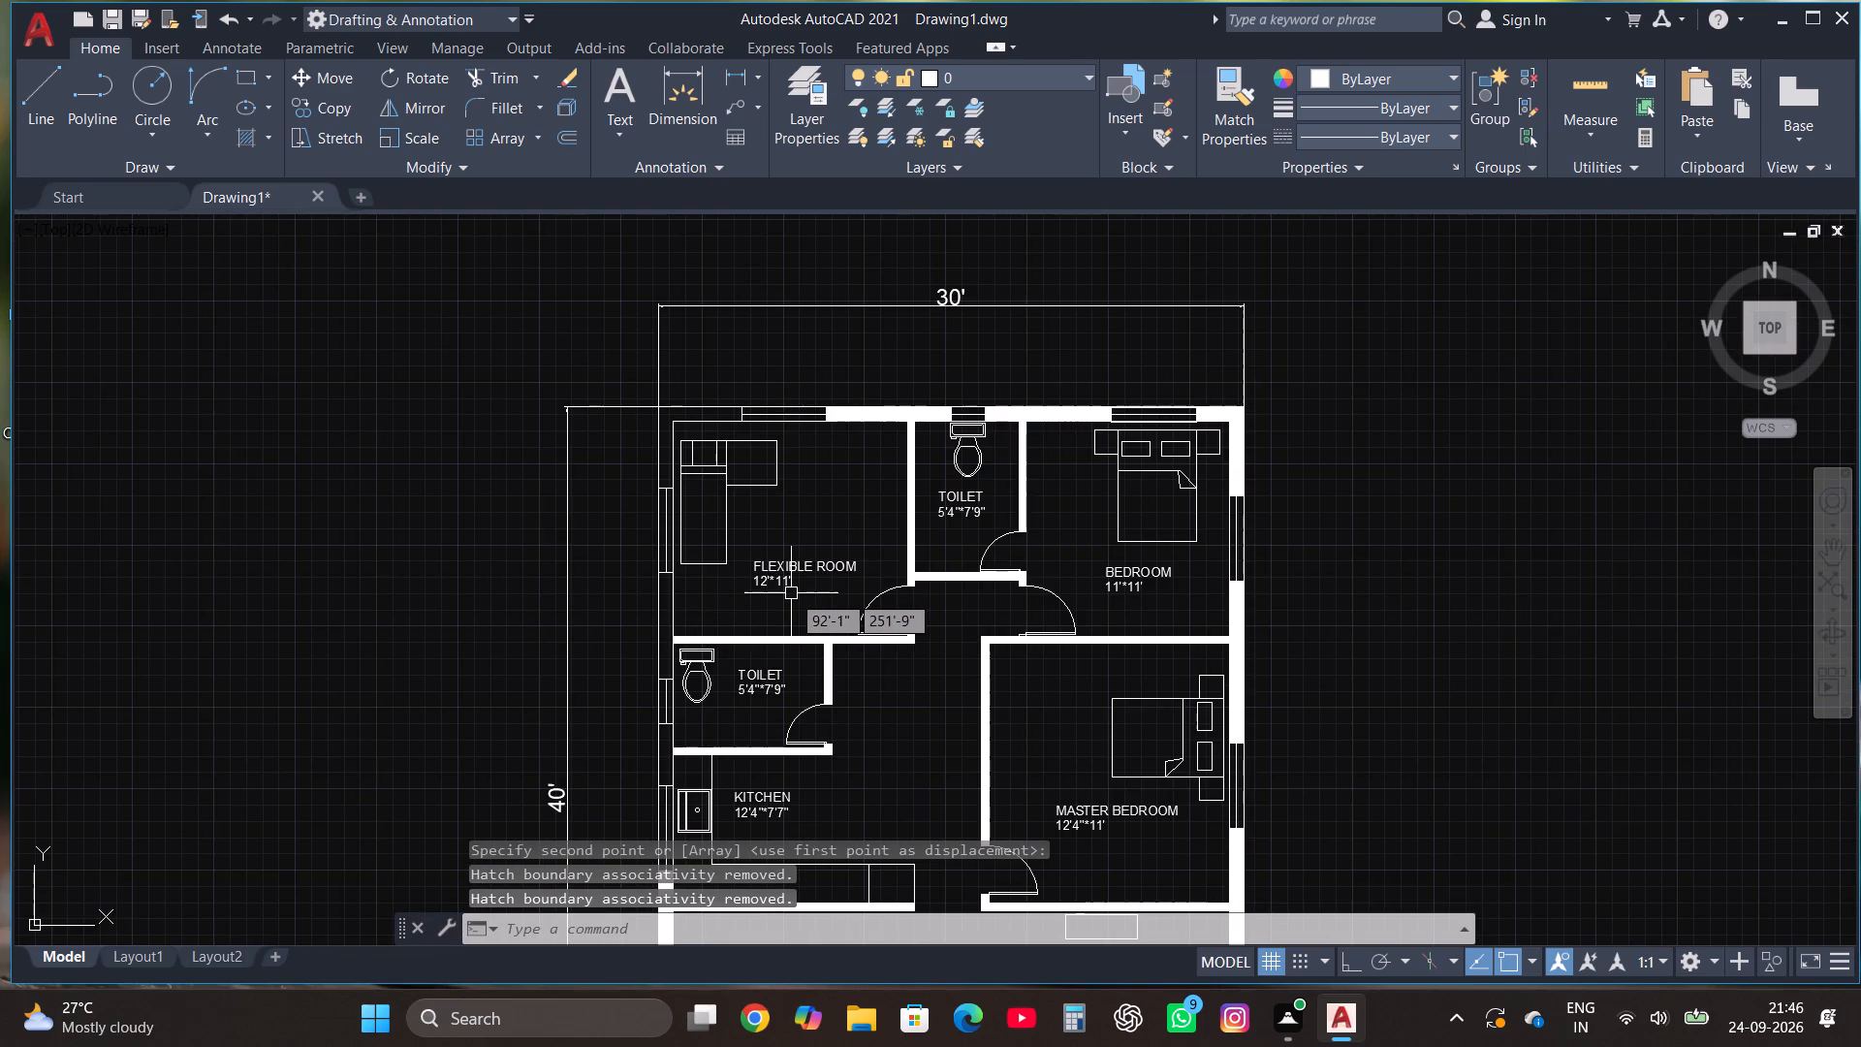
{"action": "key", "text": "h"}
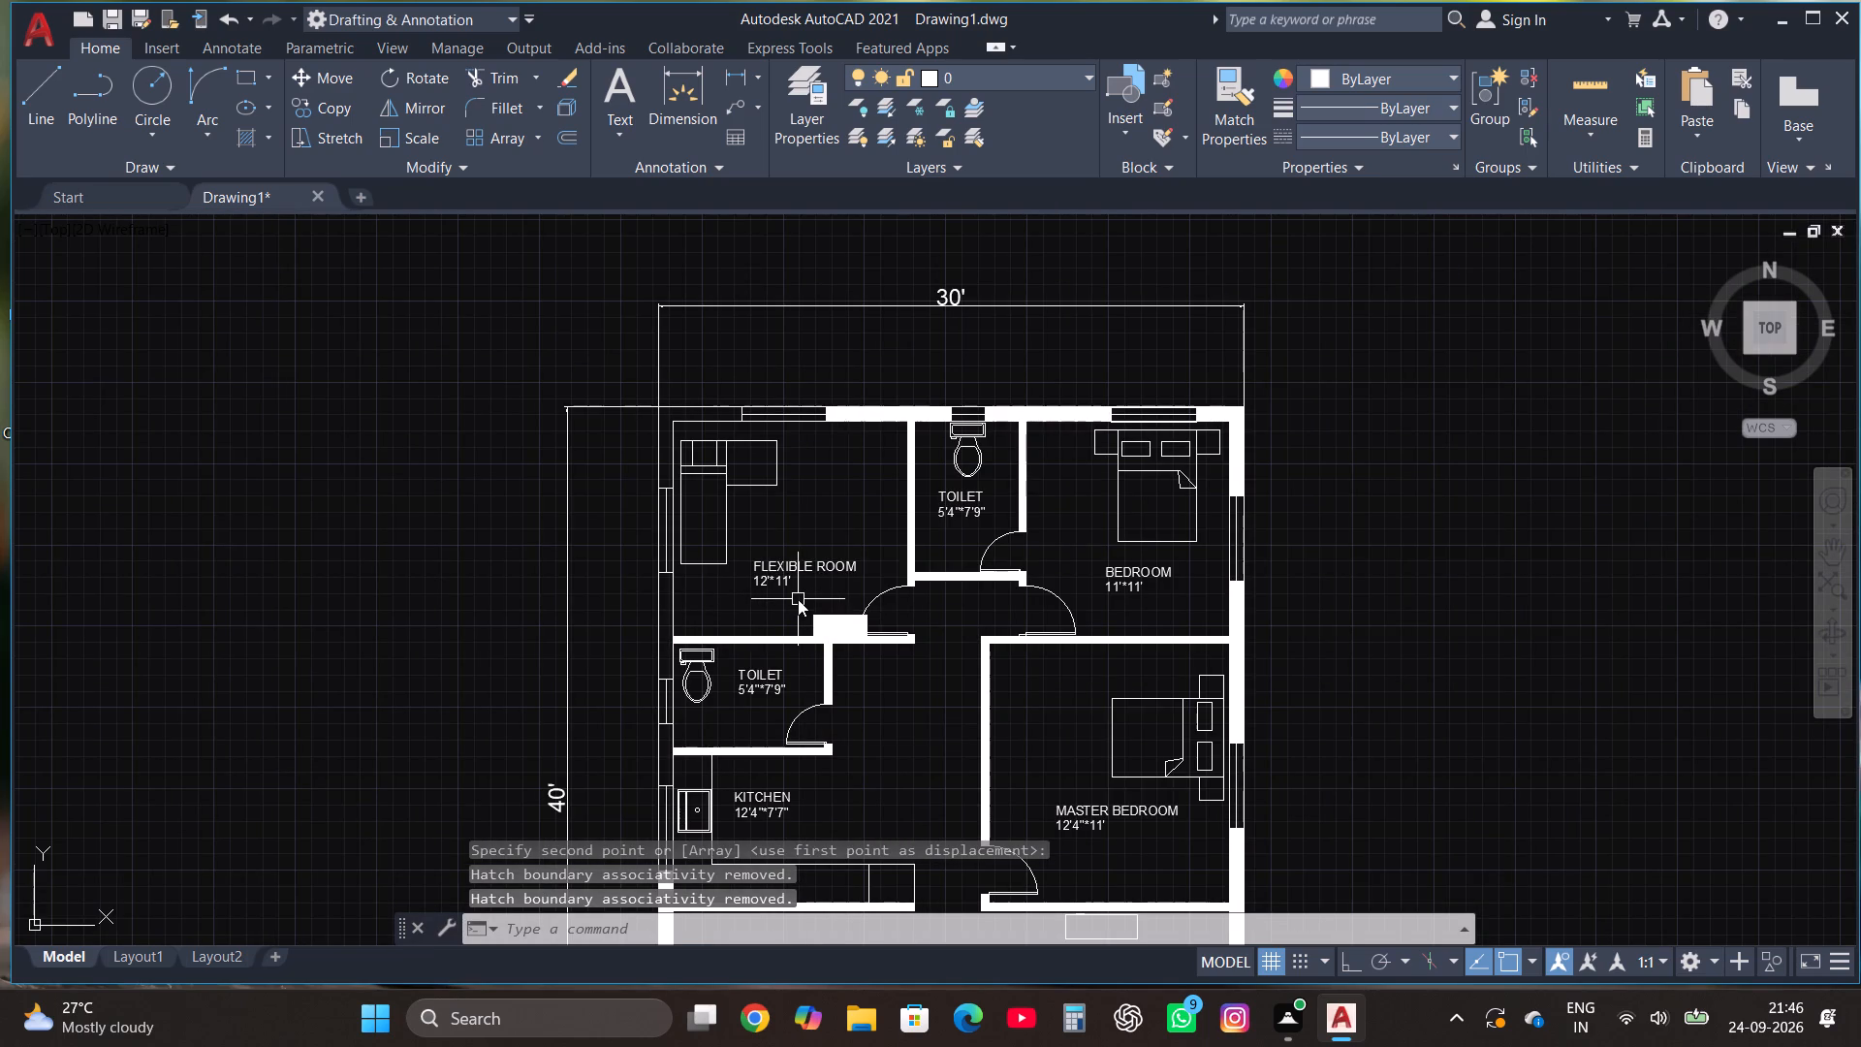
{"action": "key", "text": "Return"}
{"action": "scroll", "coordinate": [711, 416], "scroll_direction": "up", "scroll_amount": 1}
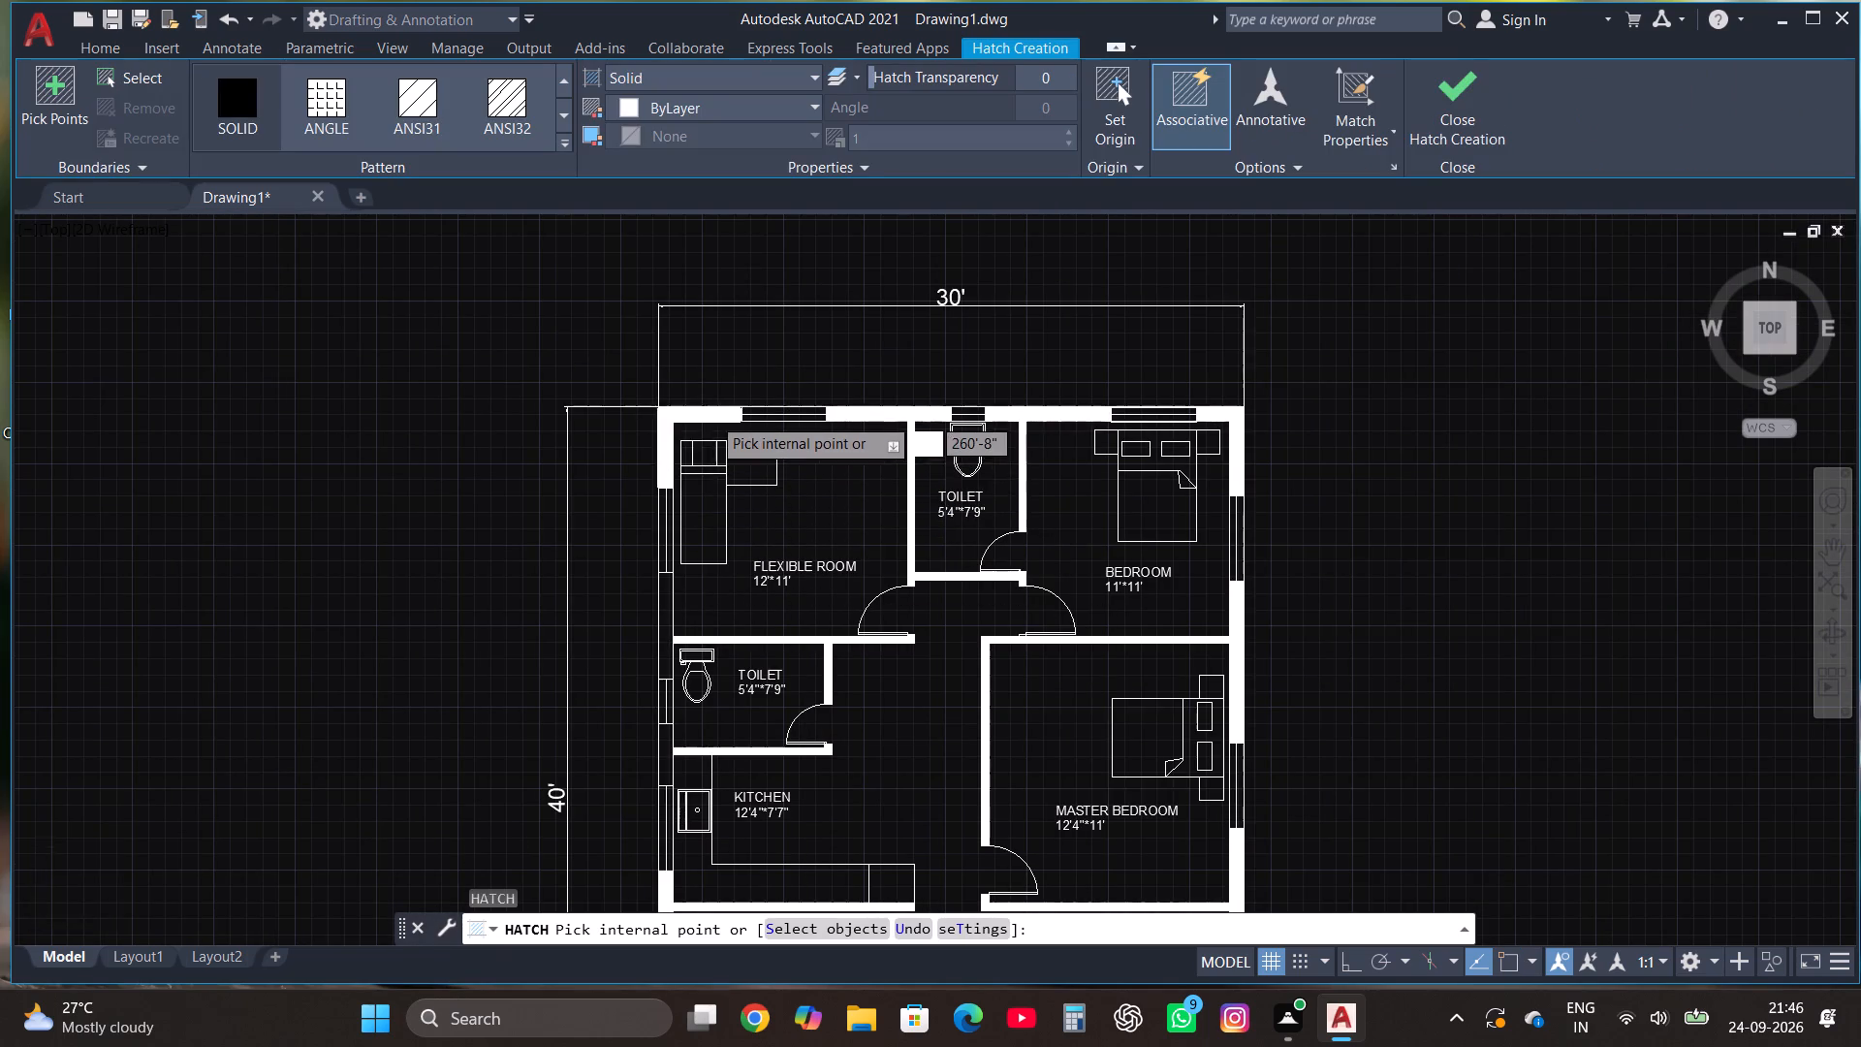
{"action": "scroll", "coordinate": [711, 416], "scroll_direction": "up", "scroll_amount": 1}
{"action": "left_click", "coordinate": [711, 416]}
{"action": "scroll", "coordinate": [711, 416], "scroll_direction": "down", "scroll_amount": 3}
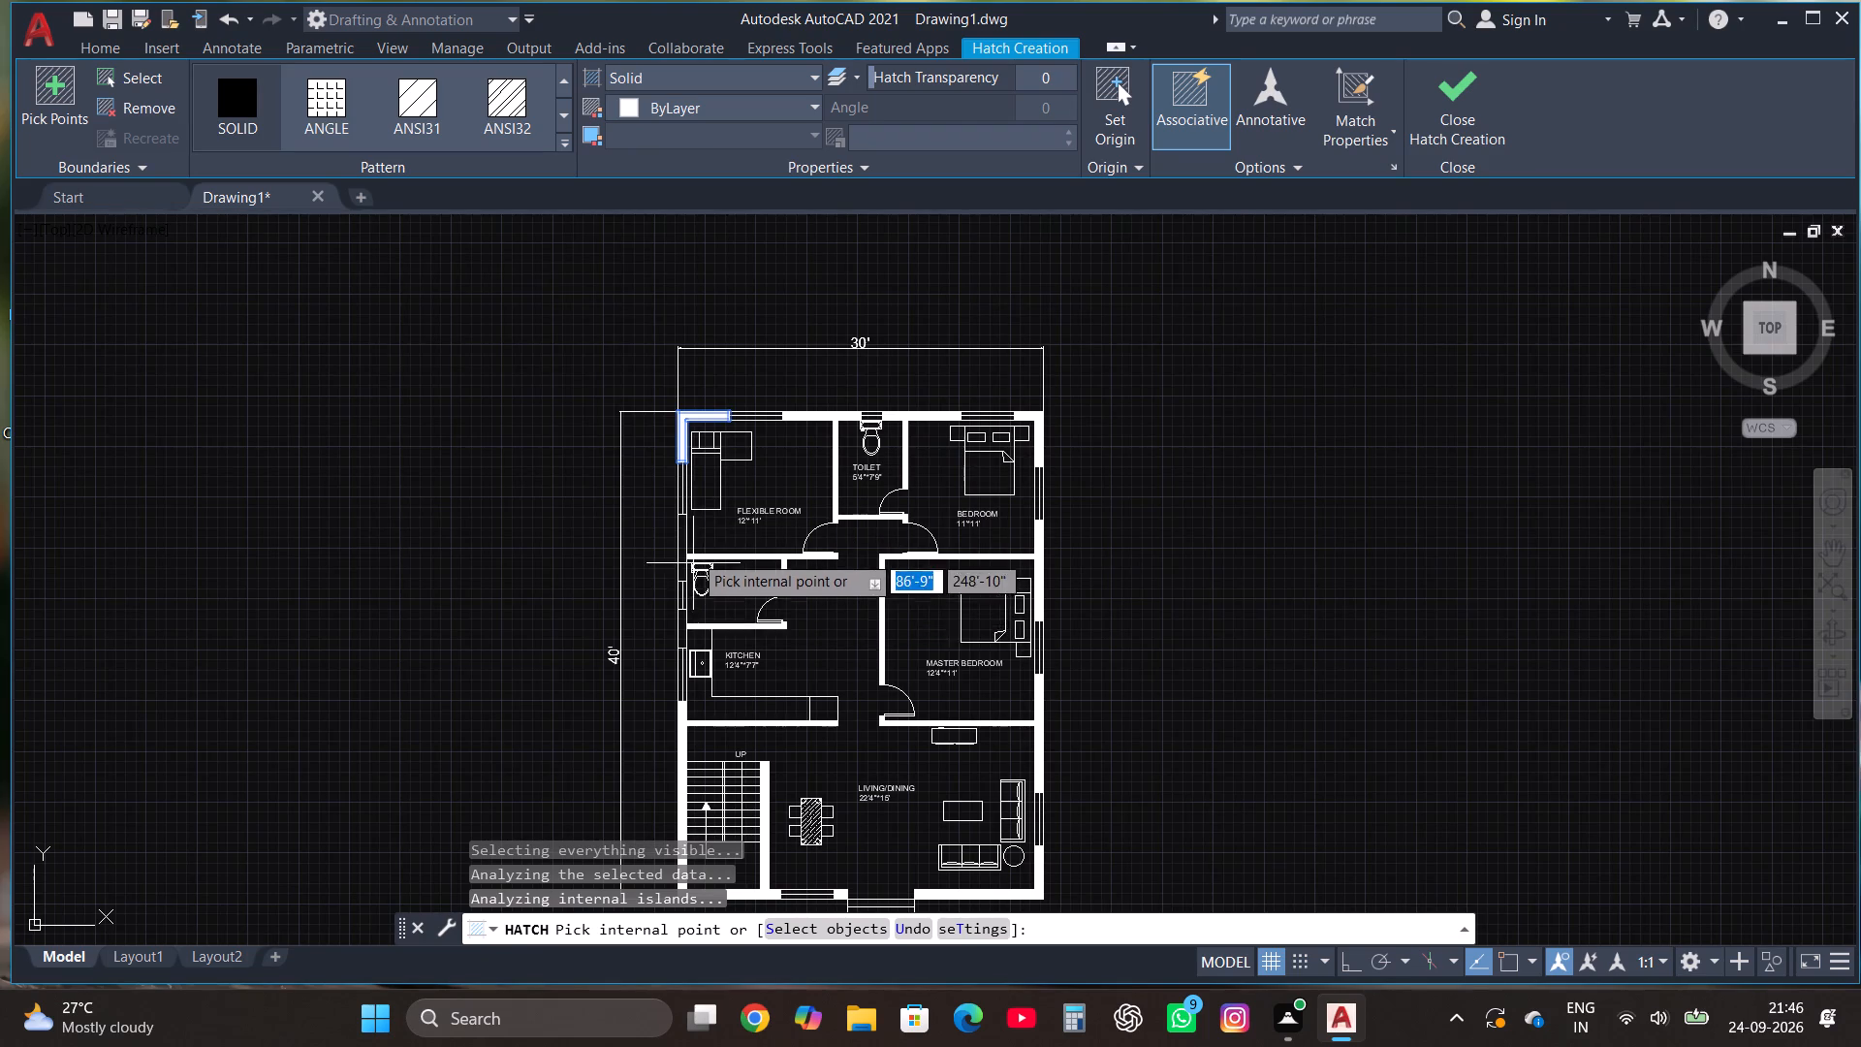
{"action": "scroll", "coordinate": [693, 551], "scroll_direction": "up", "scroll_amount": 3}
{"action": "left_click", "coordinate": [647, 533]}
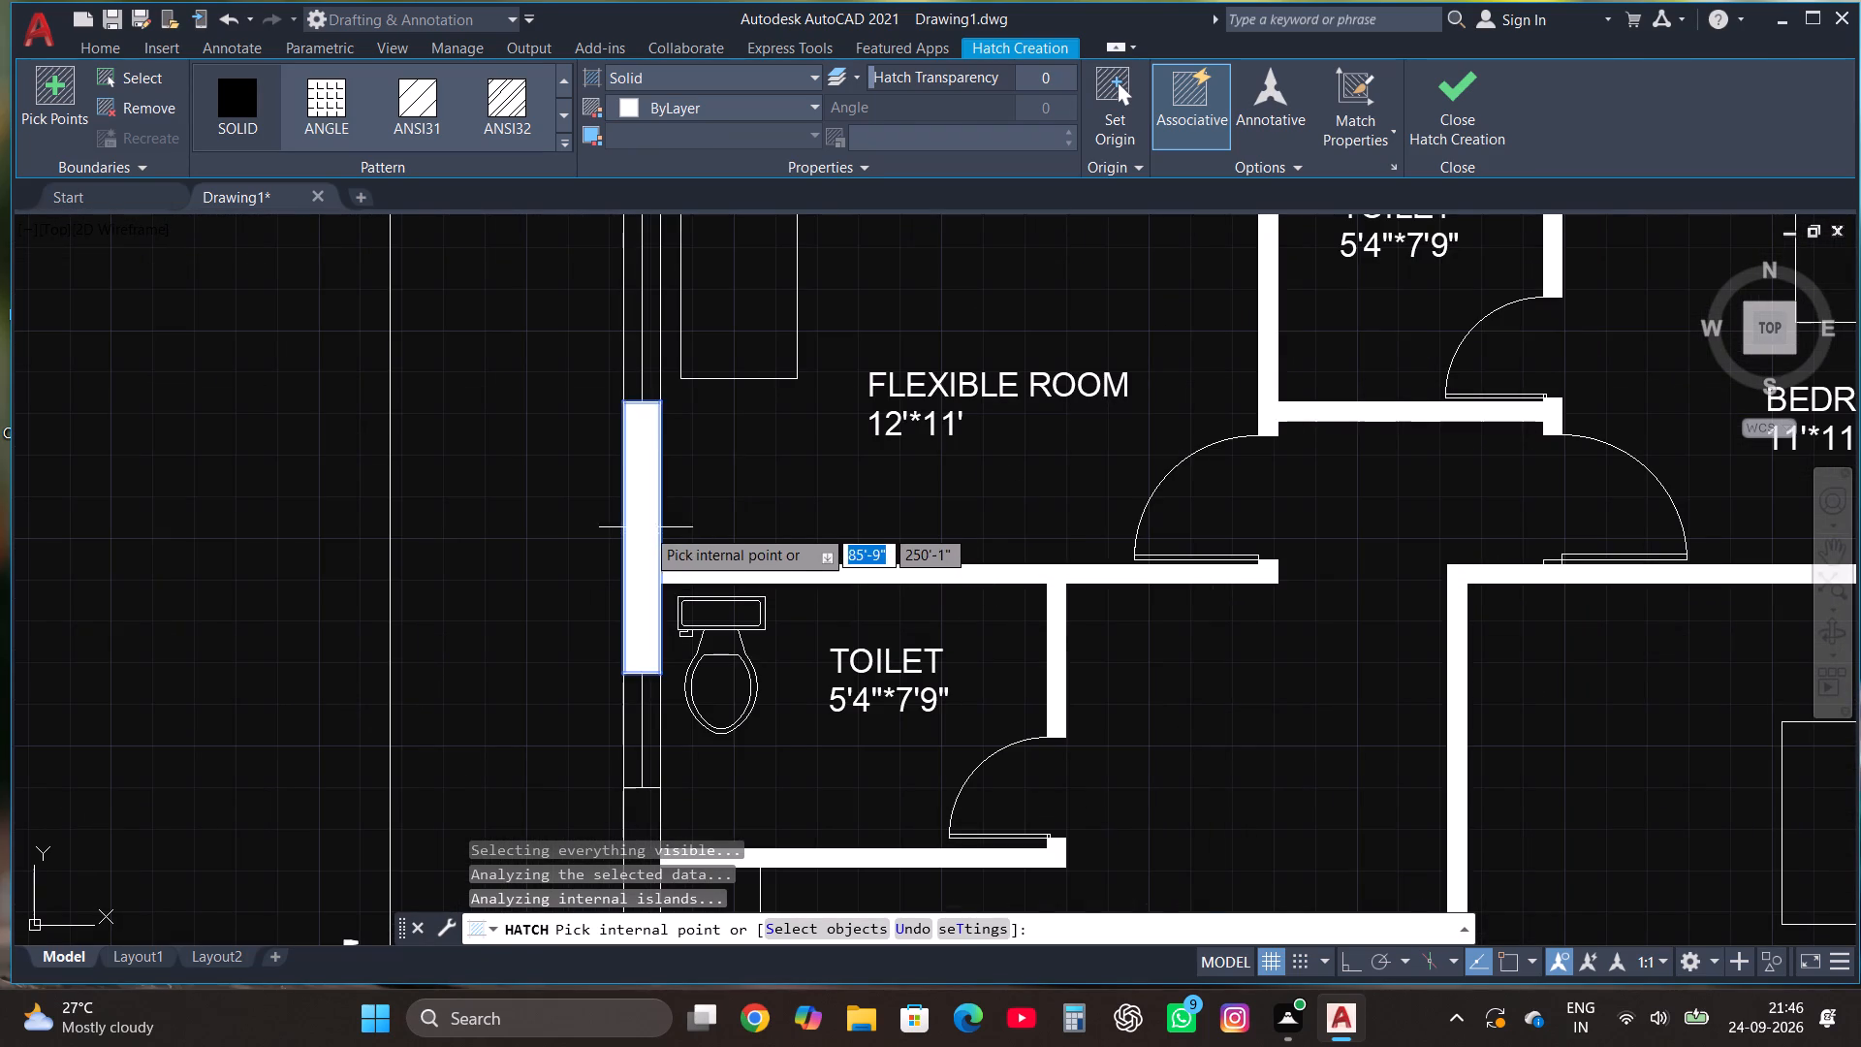
{"action": "scroll", "coordinate": [646, 527], "scroll_direction": "down", "scroll_amount": 2}
{"action": "scroll", "coordinate": [662, 673], "scroll_direction": "up", "scroll_amount": 1}
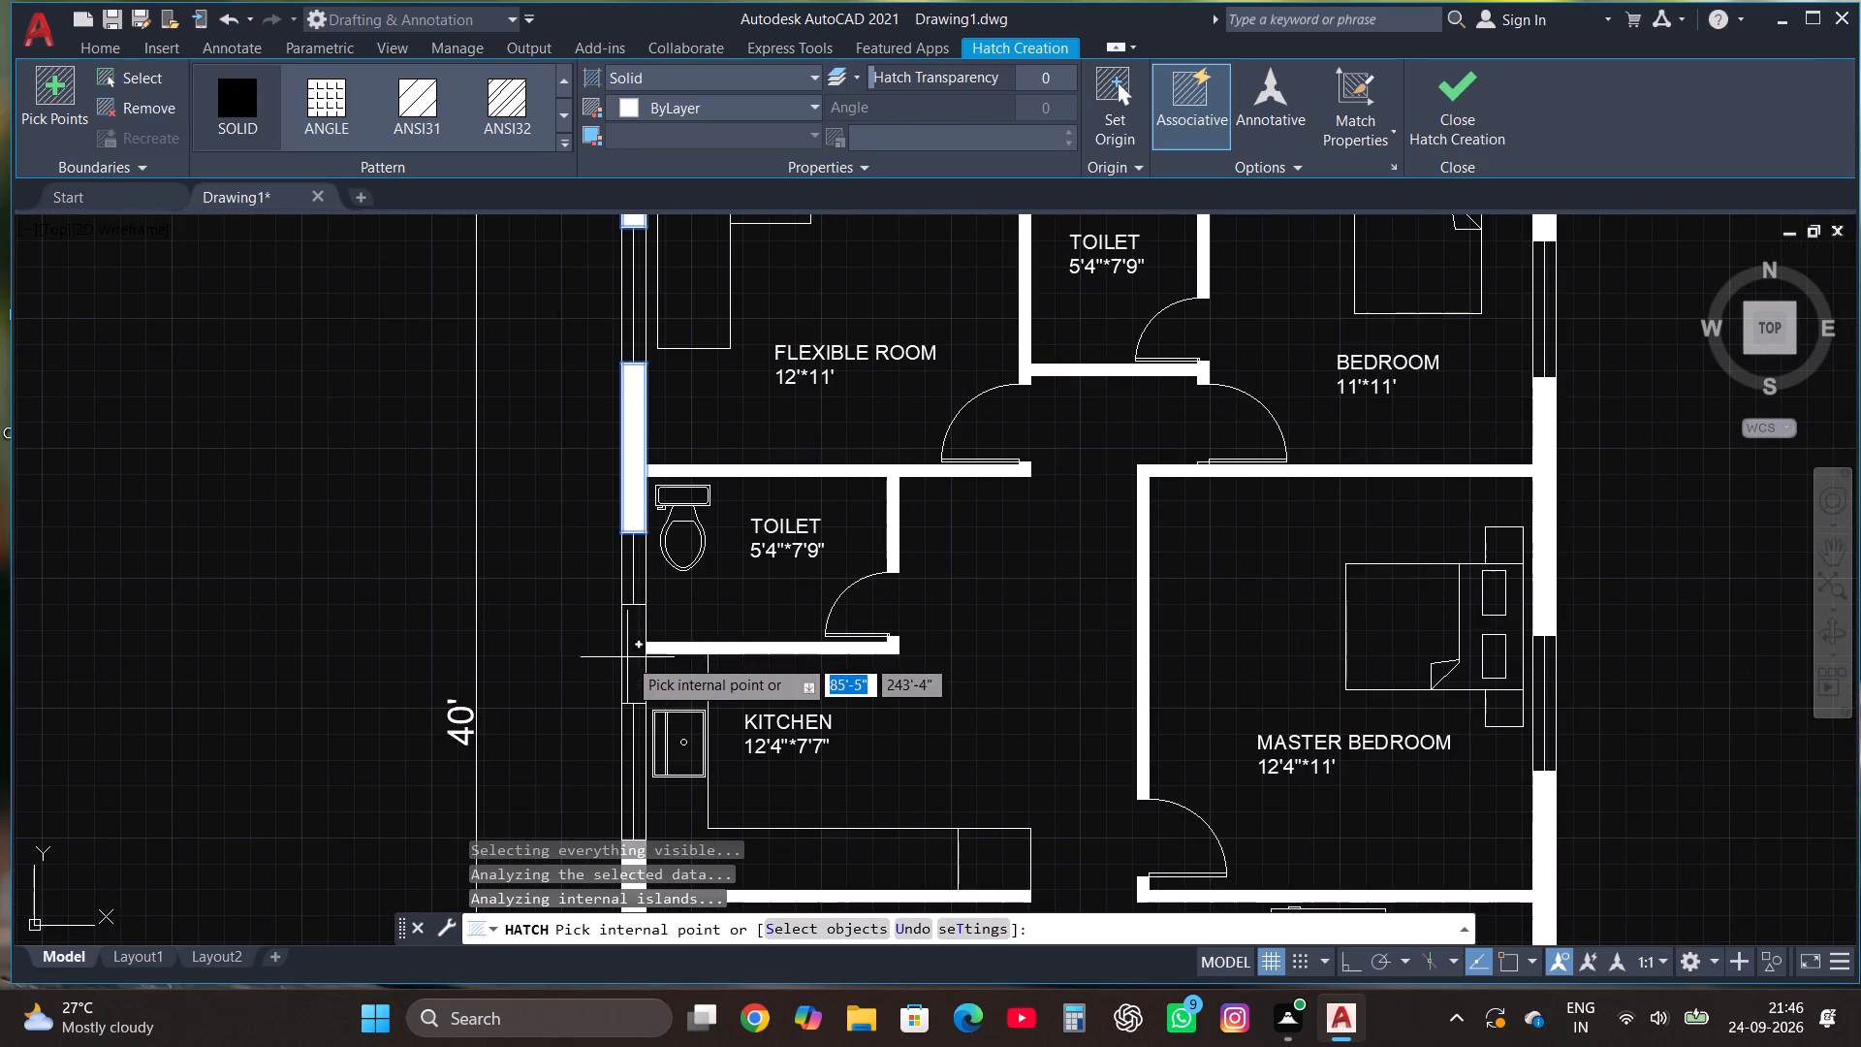
{"action": "left_click", "coordinate": [627, 657]}
{"action": "scroll", "coordinate": [635, 653], "scroll_direction": "down", "scroll_amount": 2}
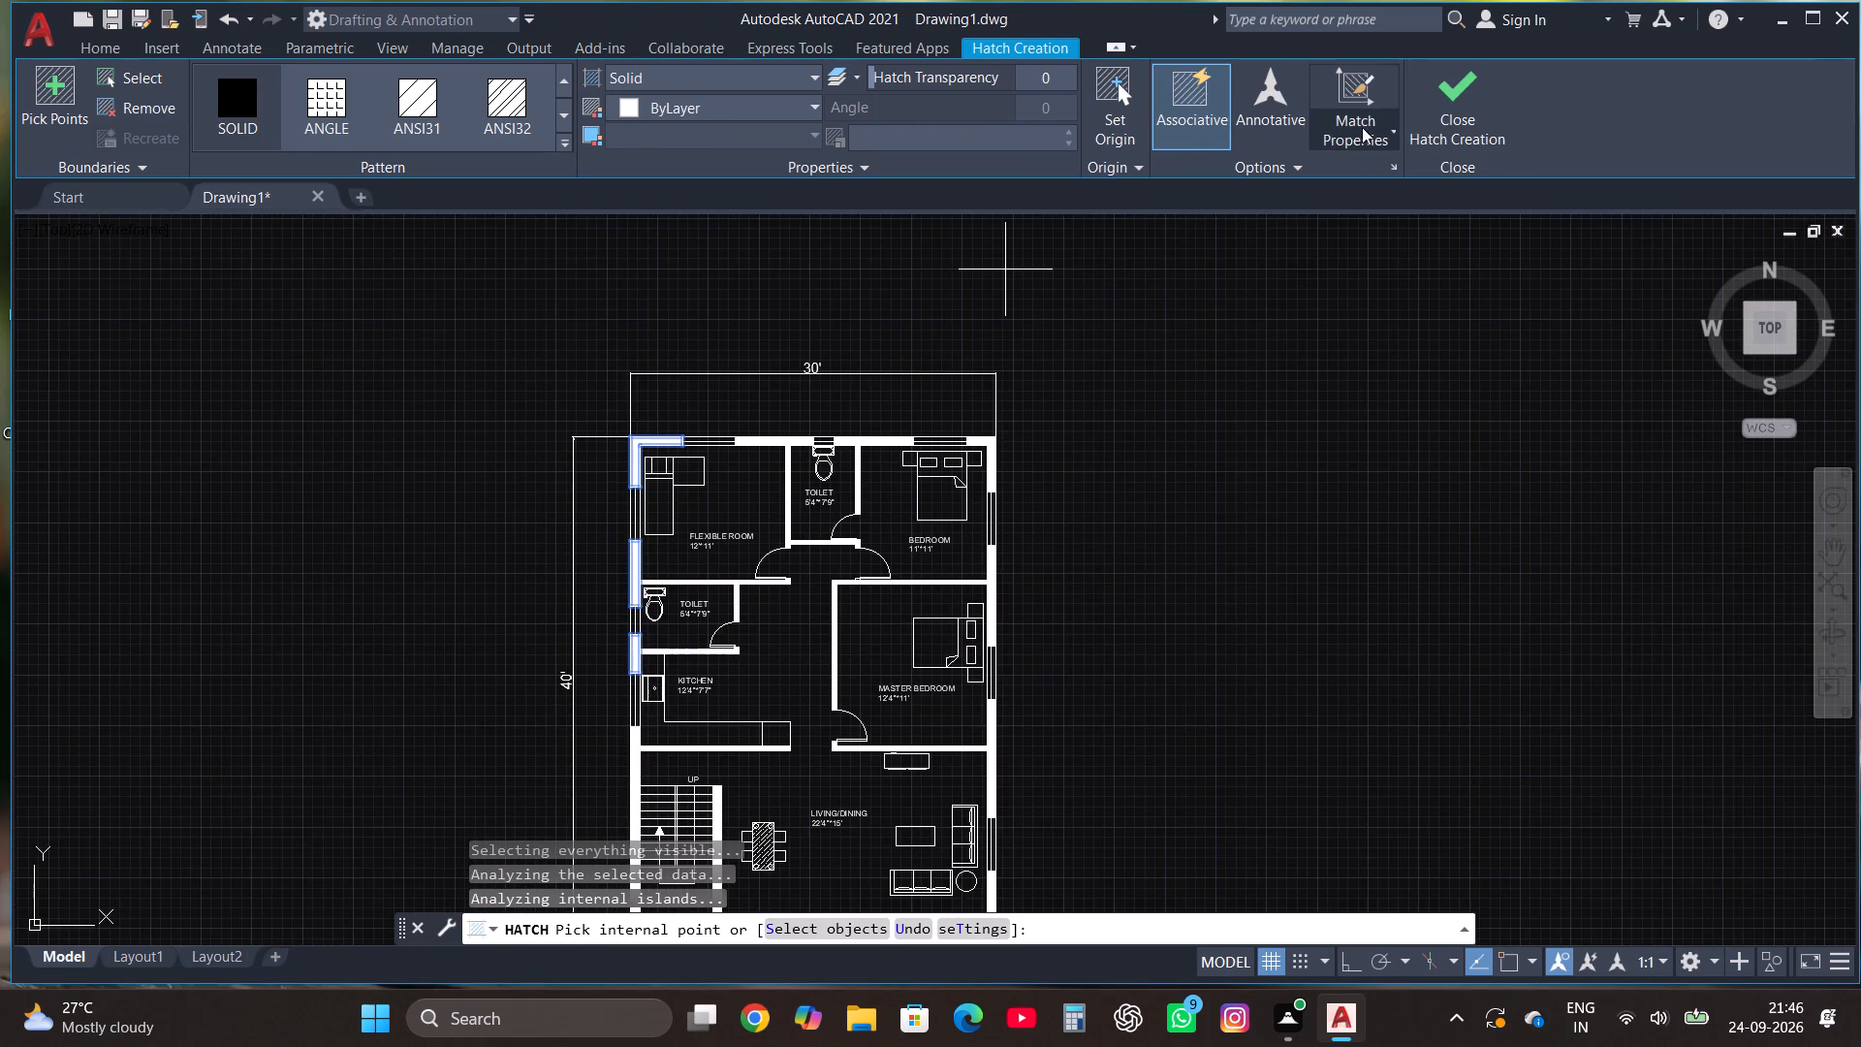
{"action": "left_click", "coordinate": [1474, 90]}
Examine the whole floor plan, including the wall fills, windows, staircase, entrance and LIVING/DINING area.
{"action": "scroll", "coordinate": [1233, 350], "scroll_direction": "down", "scroll_amount": 1}
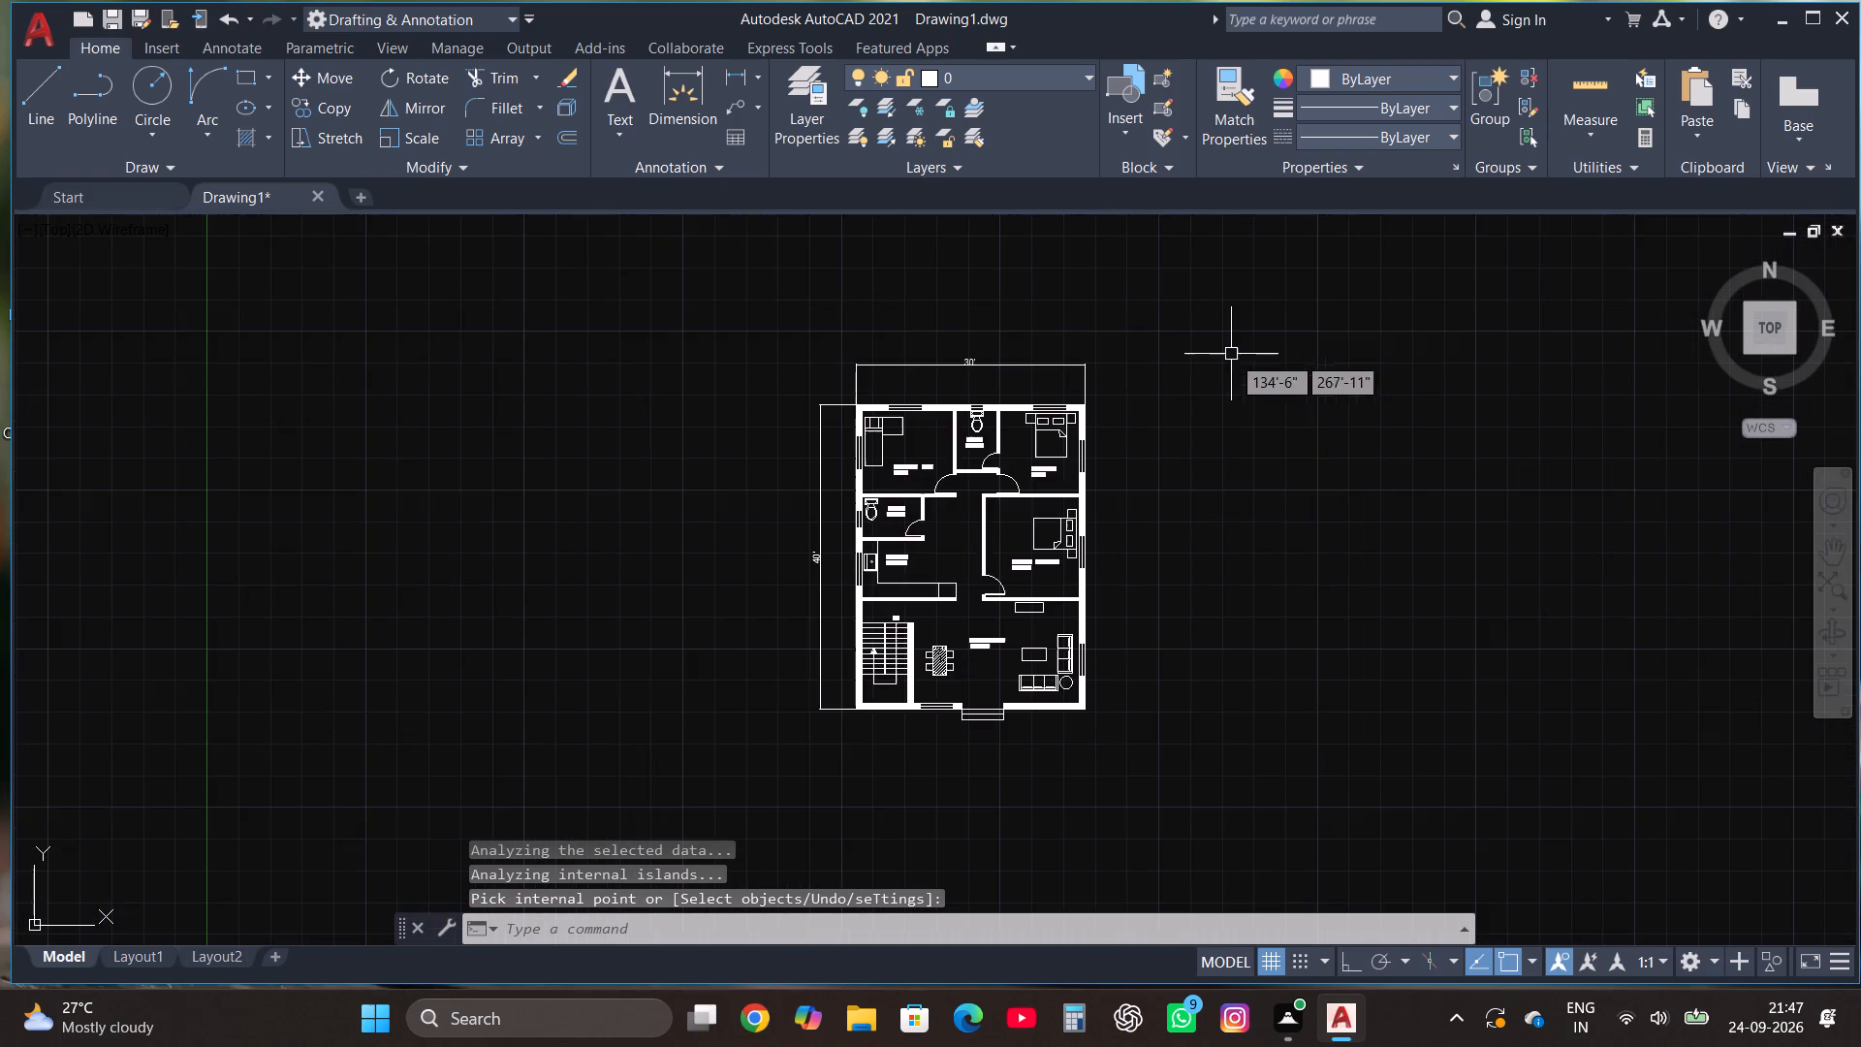
{"action": "scroll", "coordinate": [1078, 659], "scroll_direction": "up", "scroll_amount": 2}
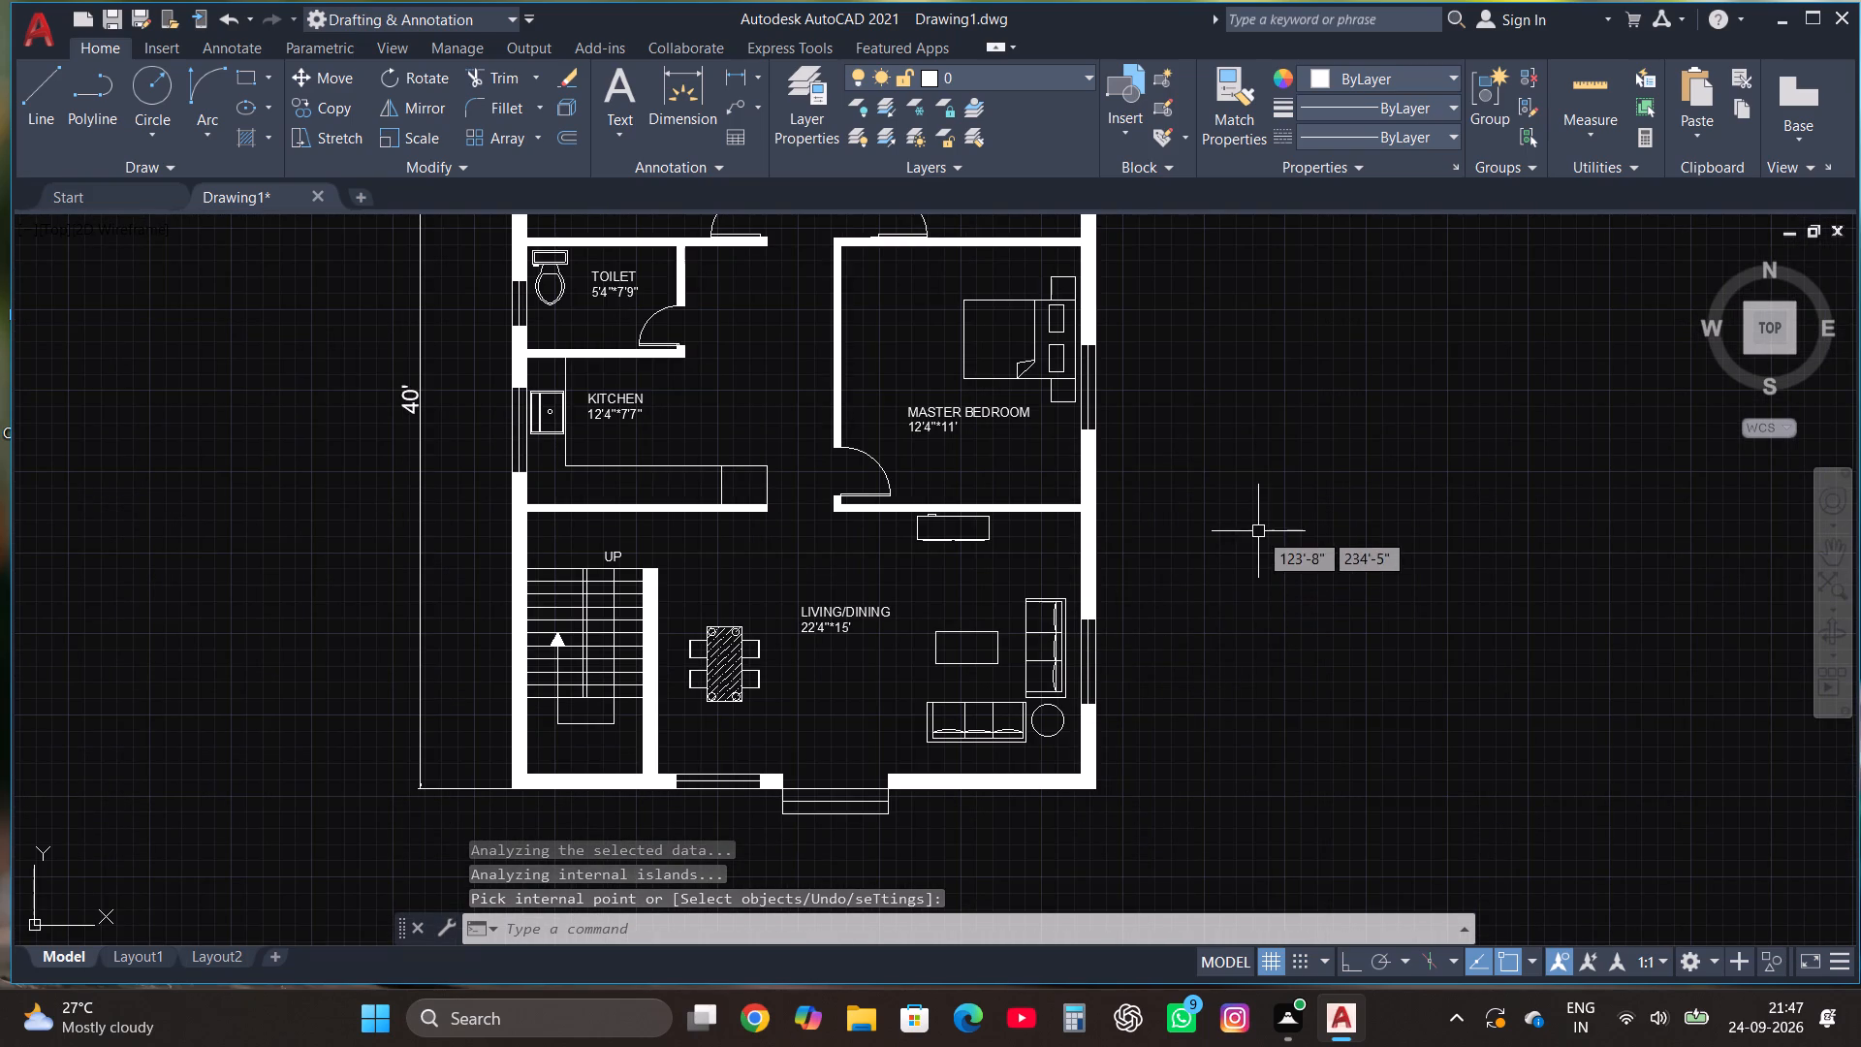
{"action": "scroll", "coordinate": [1258, 533], "scroll_direction": "down", "scroll_amount": 1}
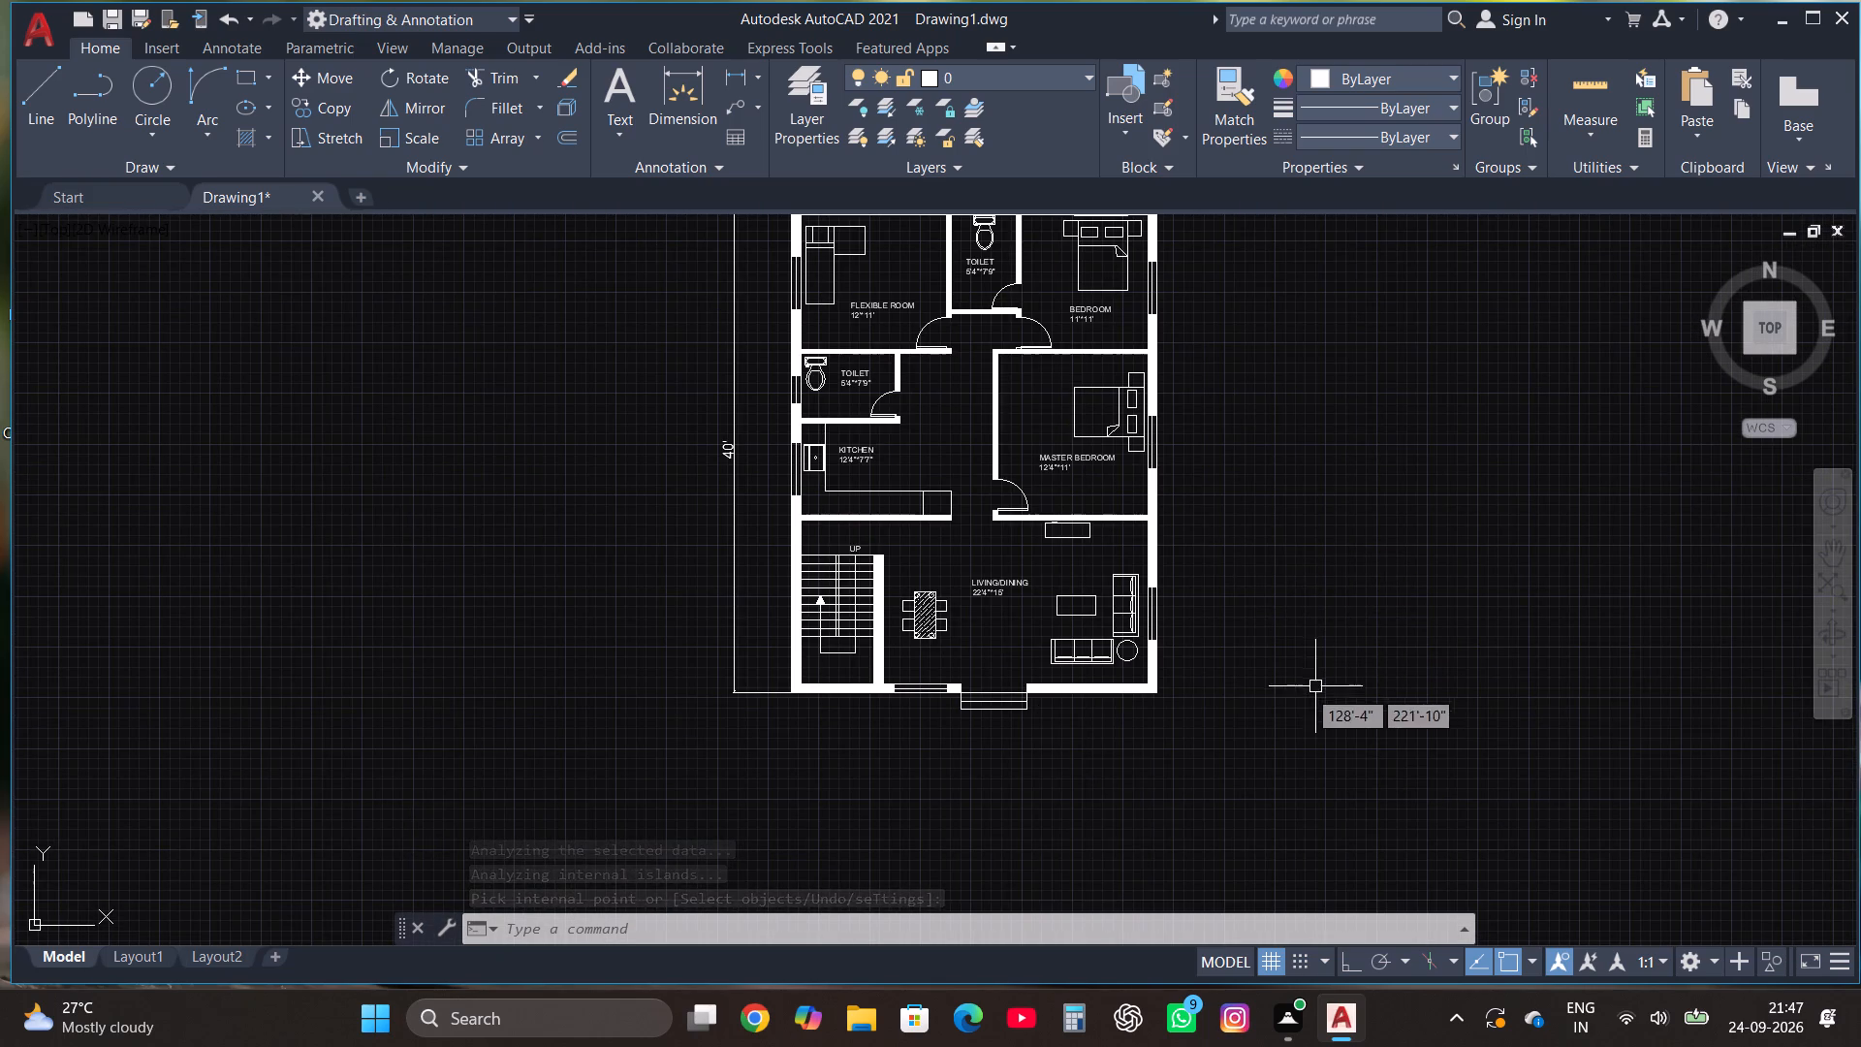
{"action": "scroll", "coordinate": [976, 644], "scroll_direction": "up", "scroll_amount": 2}
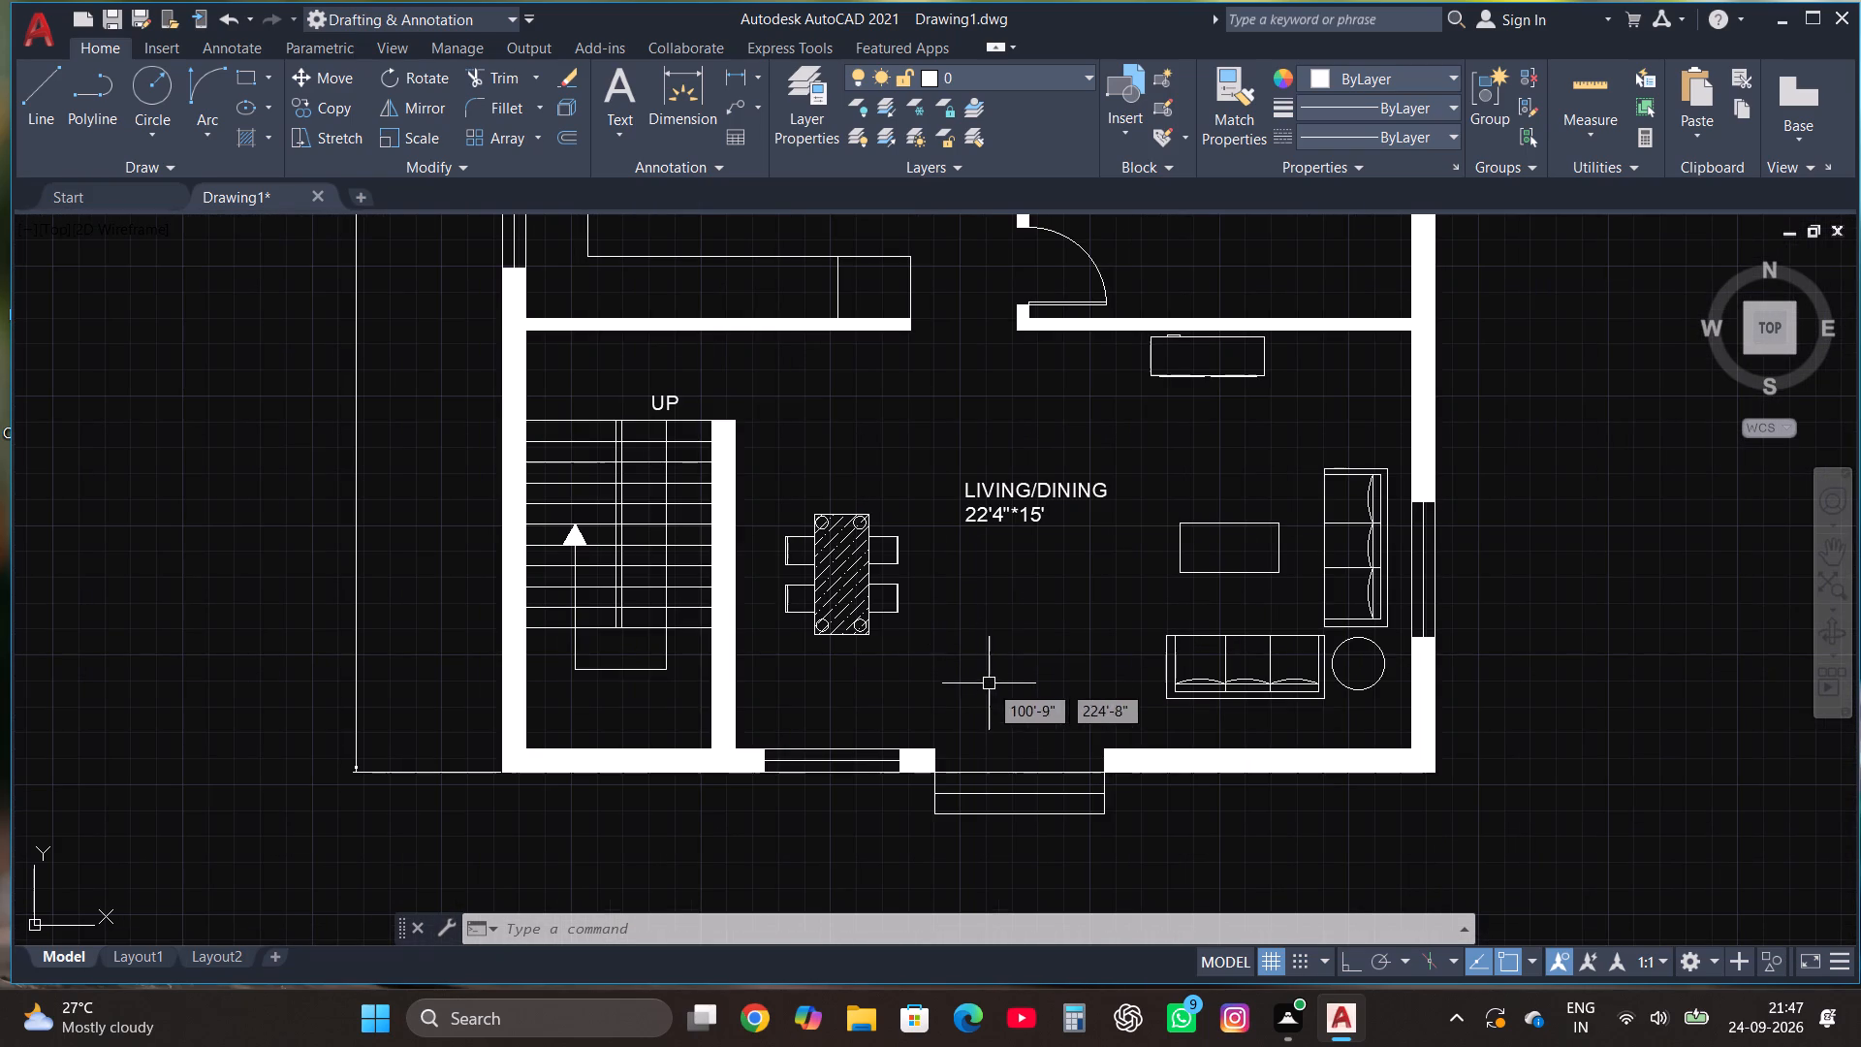
{"action": "scroll", "coordinate": [1017, 747], "scroll_direction": "down", "scroll_amount": 1}
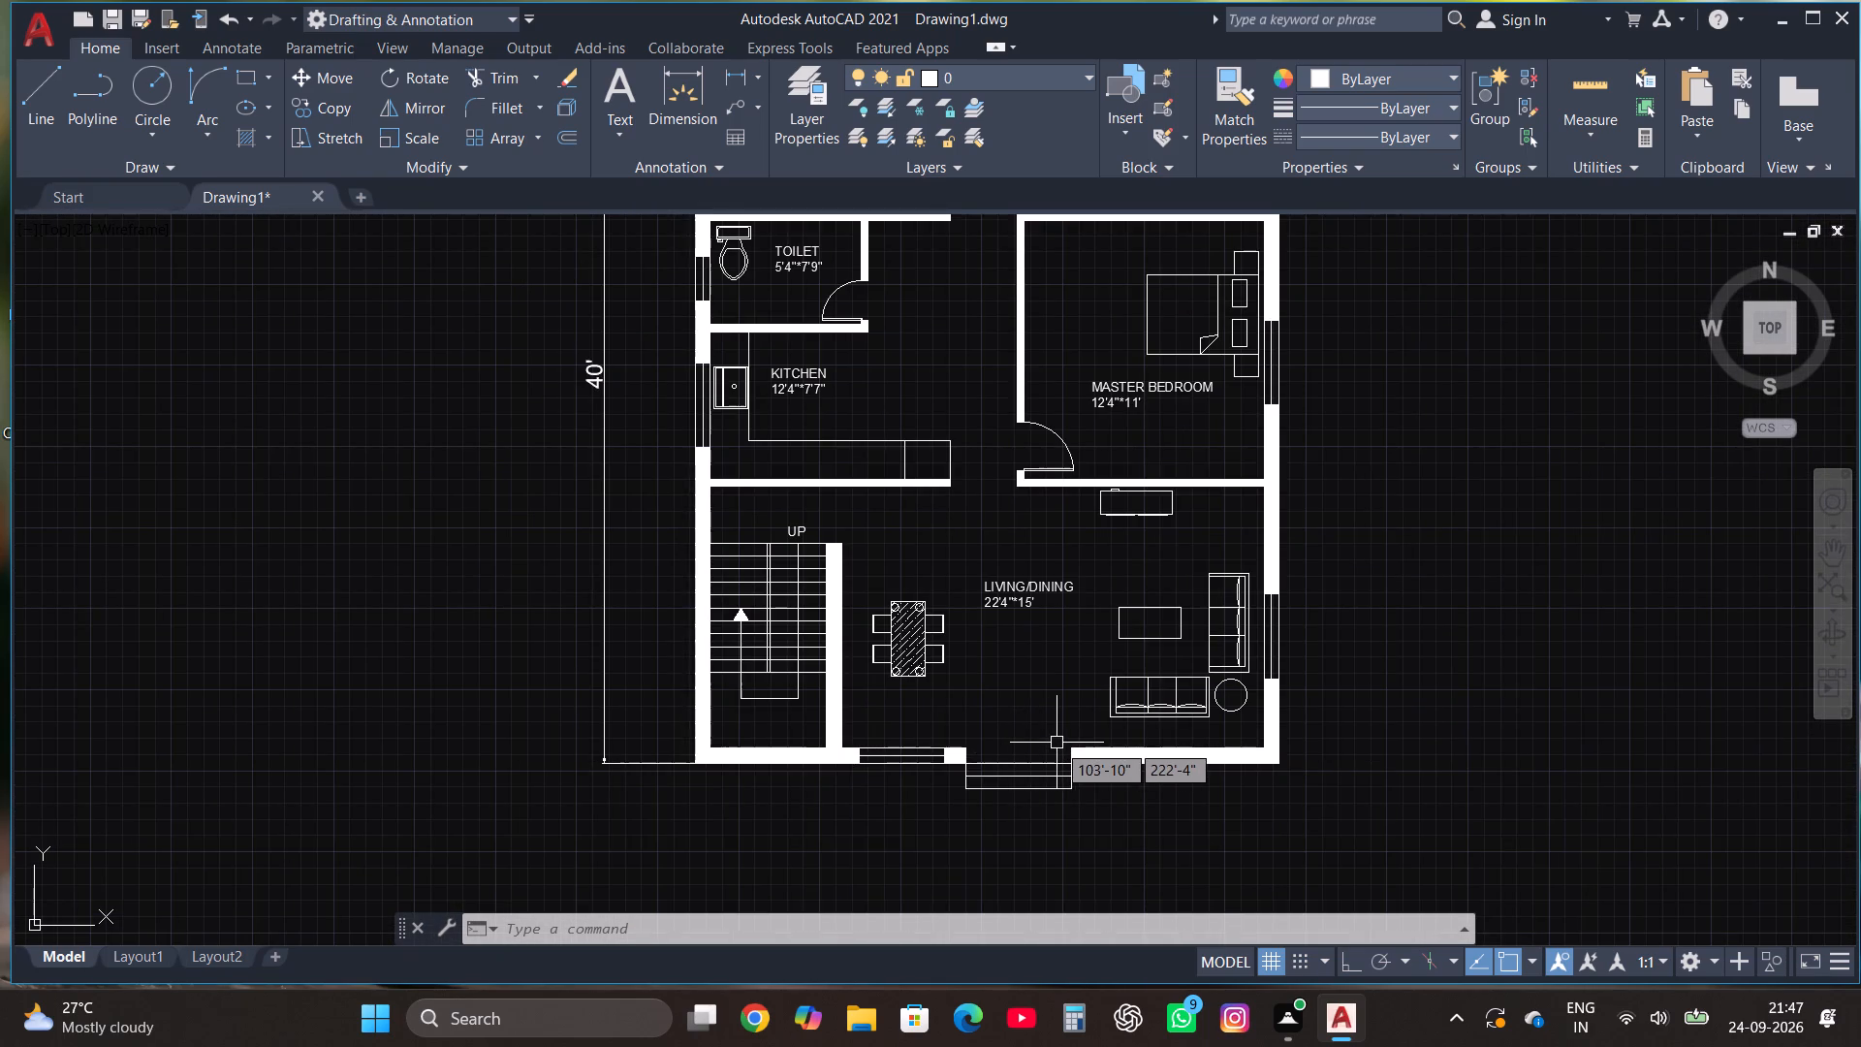
{"action": "scroll", "coordinate": [1060, 747], "scroll_direction": "down", "scroll_amount": 2}
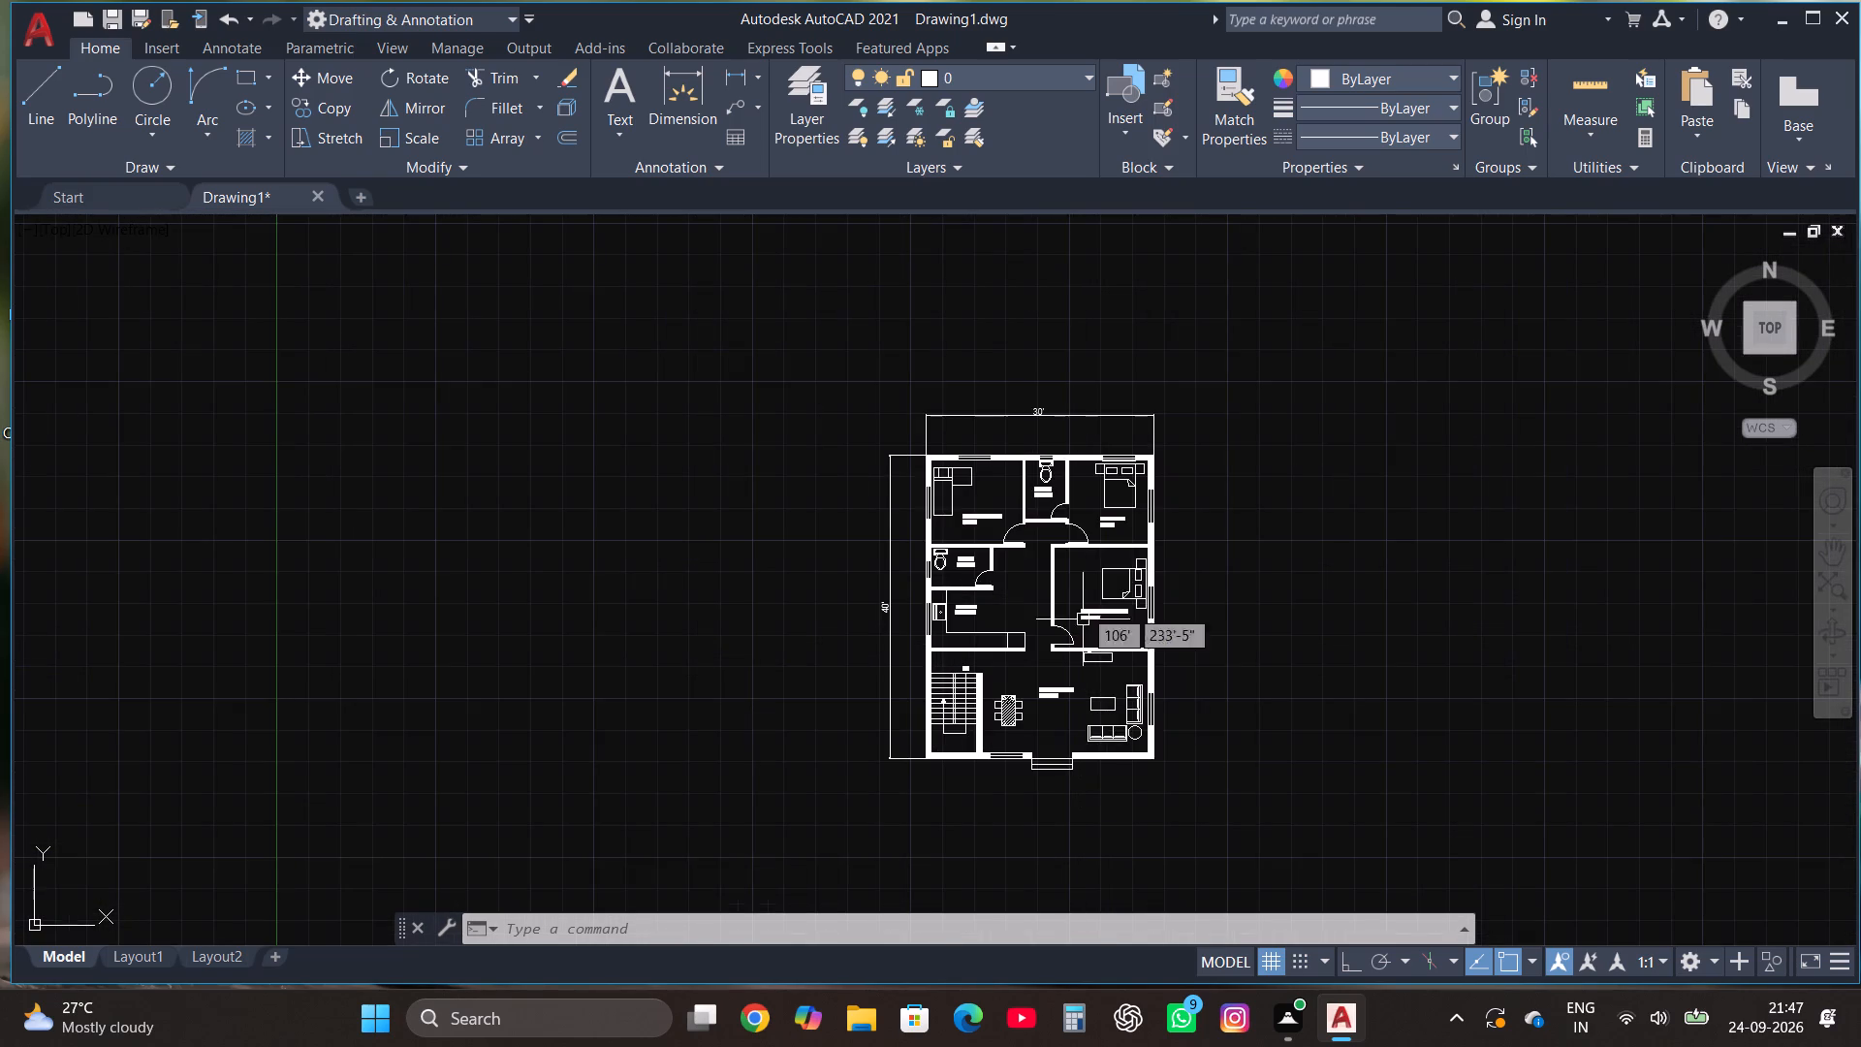
{"action": "scroll", "coordinate": [1056, 489], "scroll_direction": "up", "scroll_amount": 1}
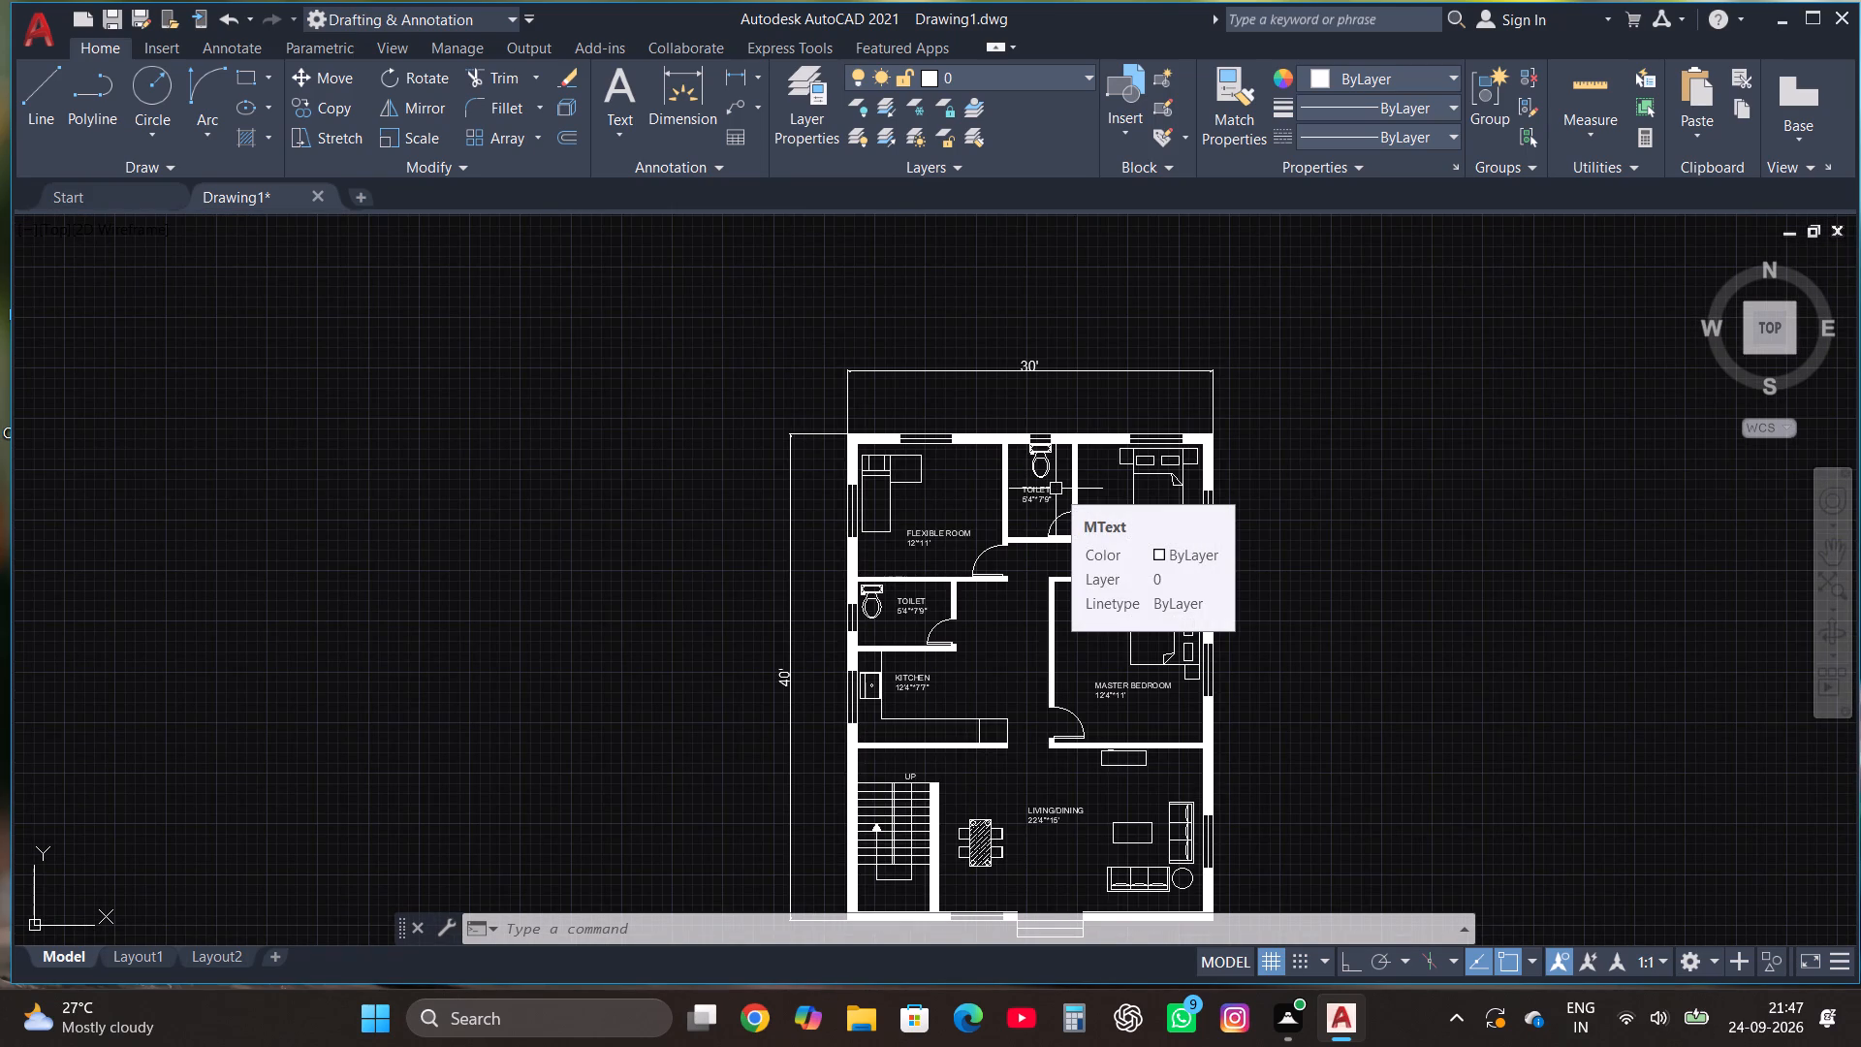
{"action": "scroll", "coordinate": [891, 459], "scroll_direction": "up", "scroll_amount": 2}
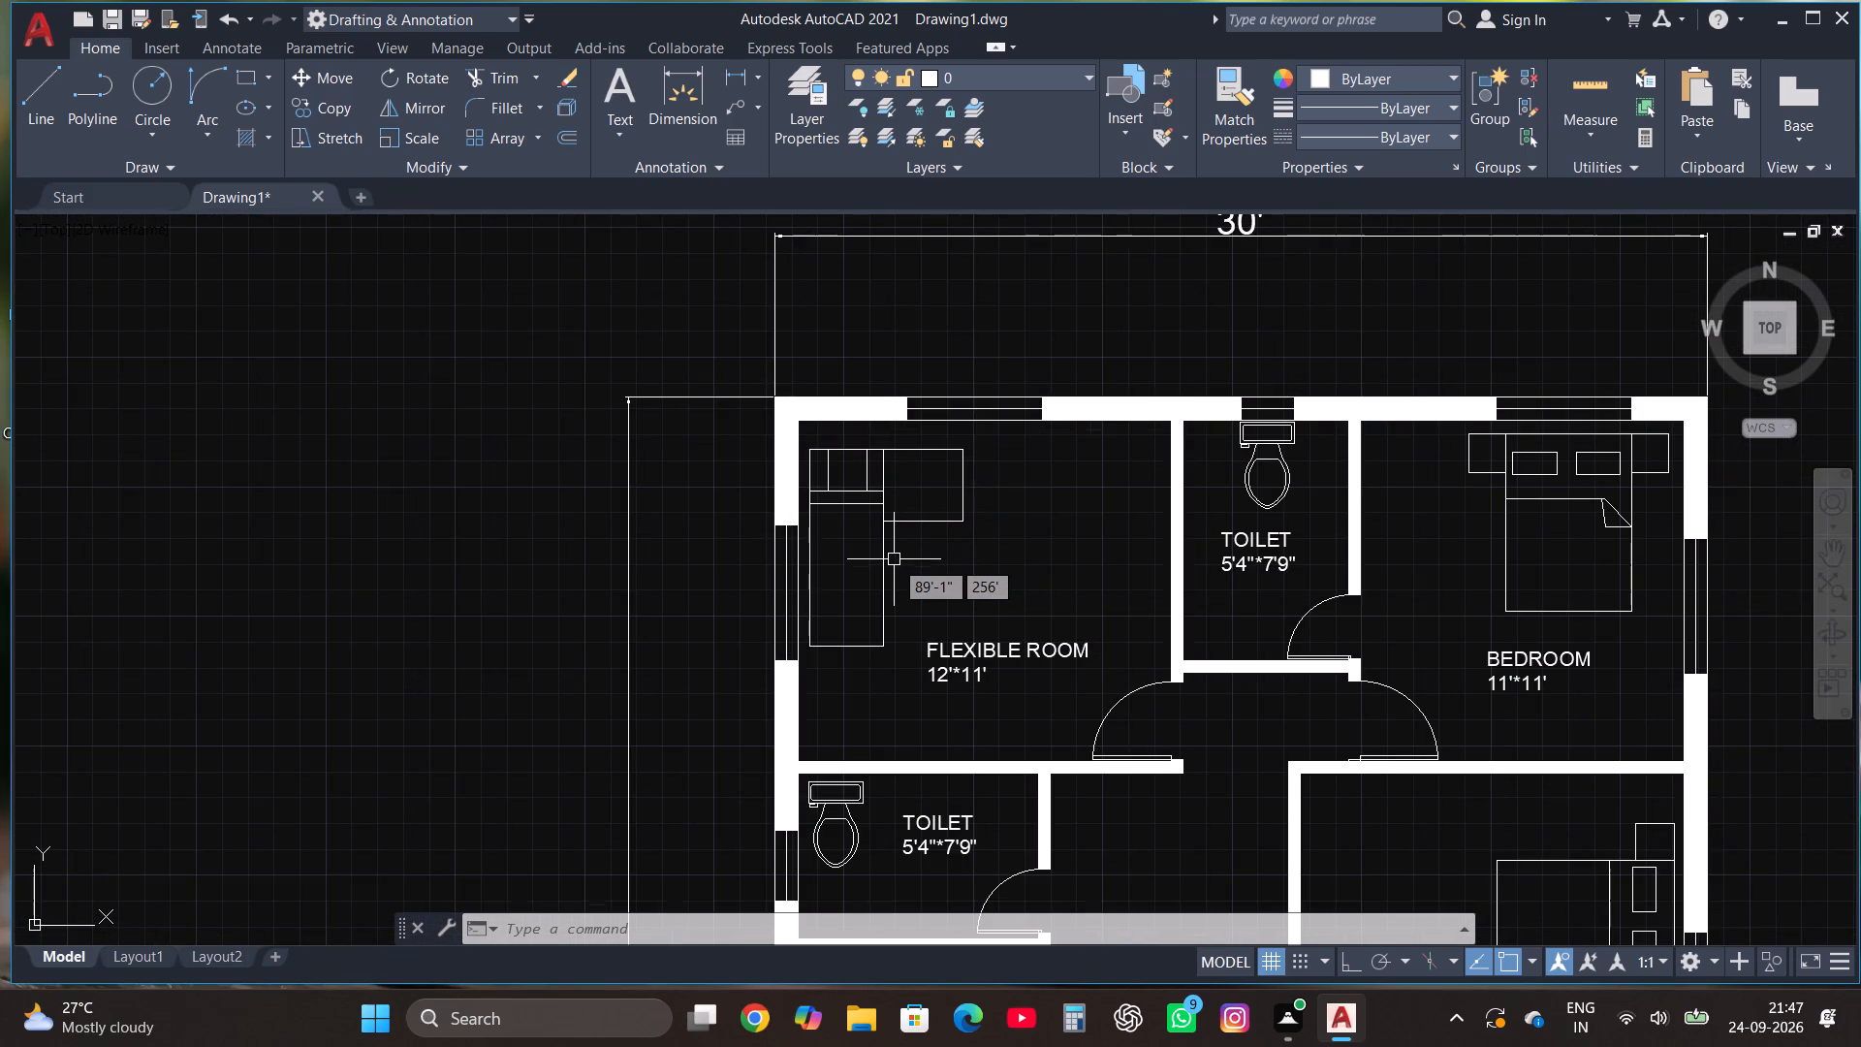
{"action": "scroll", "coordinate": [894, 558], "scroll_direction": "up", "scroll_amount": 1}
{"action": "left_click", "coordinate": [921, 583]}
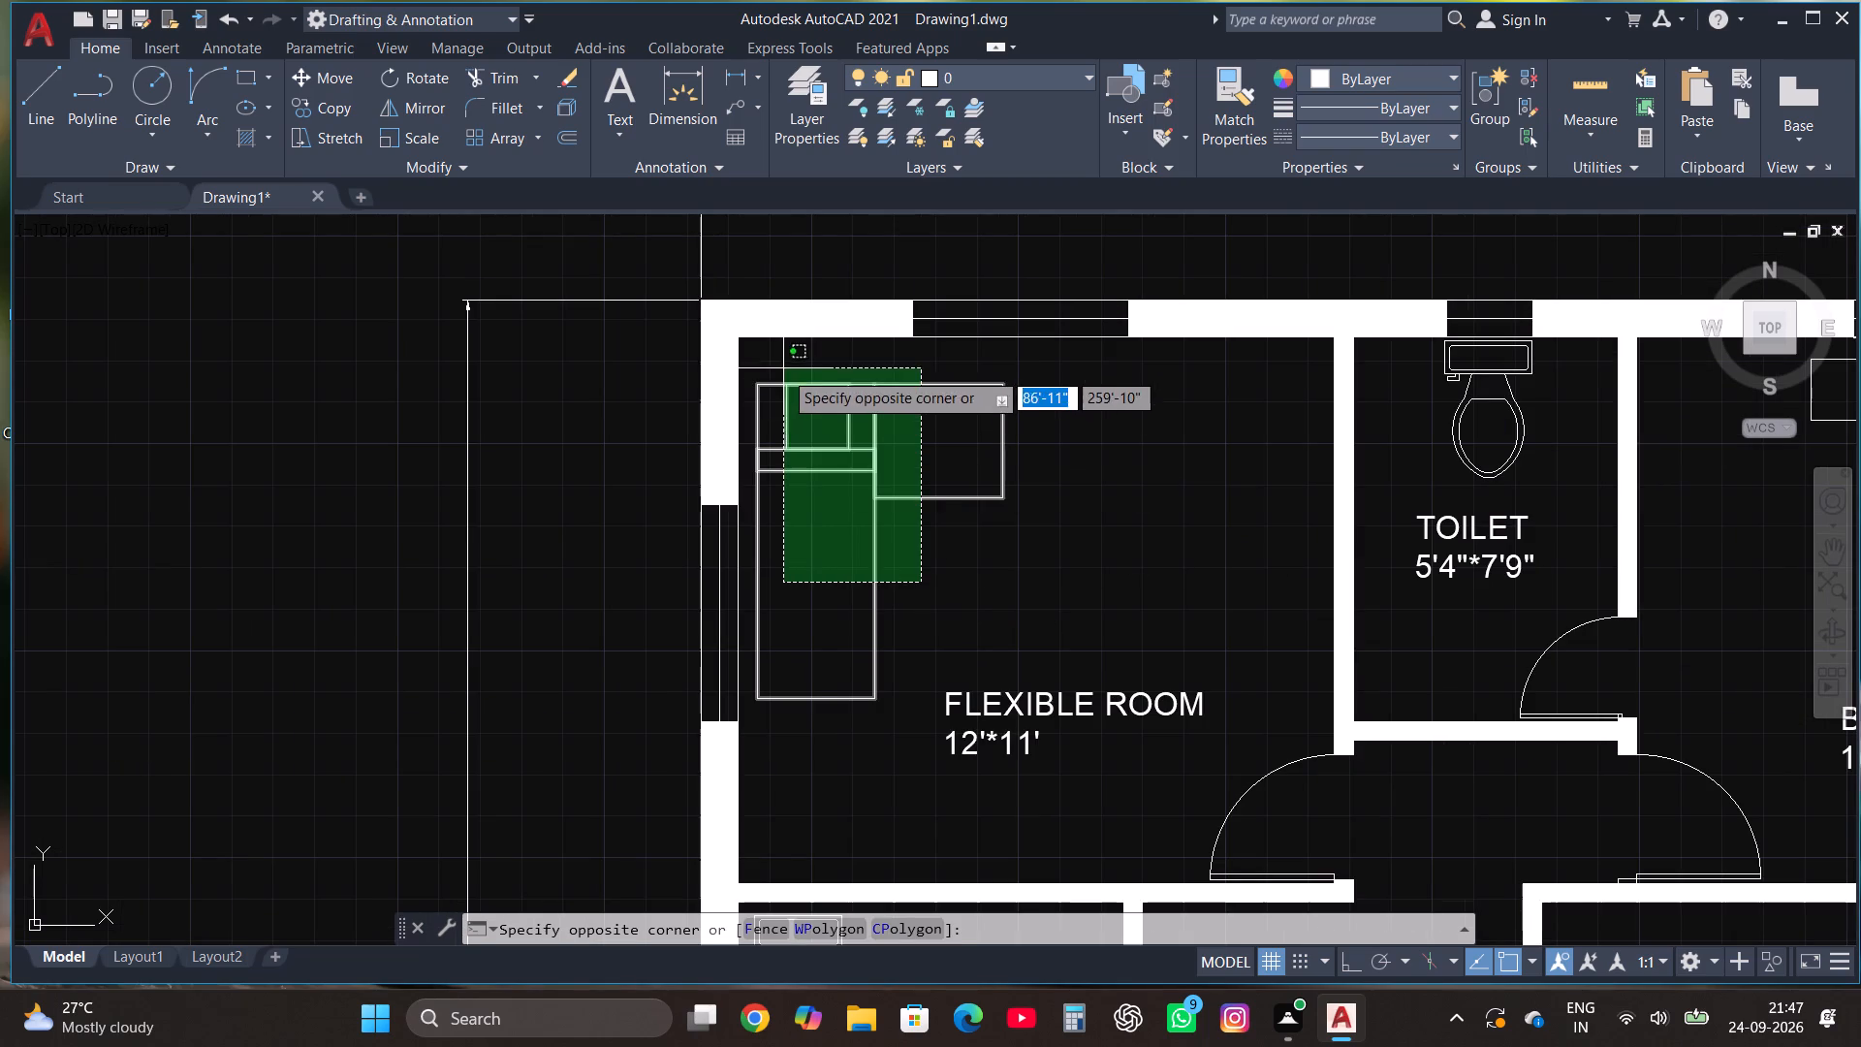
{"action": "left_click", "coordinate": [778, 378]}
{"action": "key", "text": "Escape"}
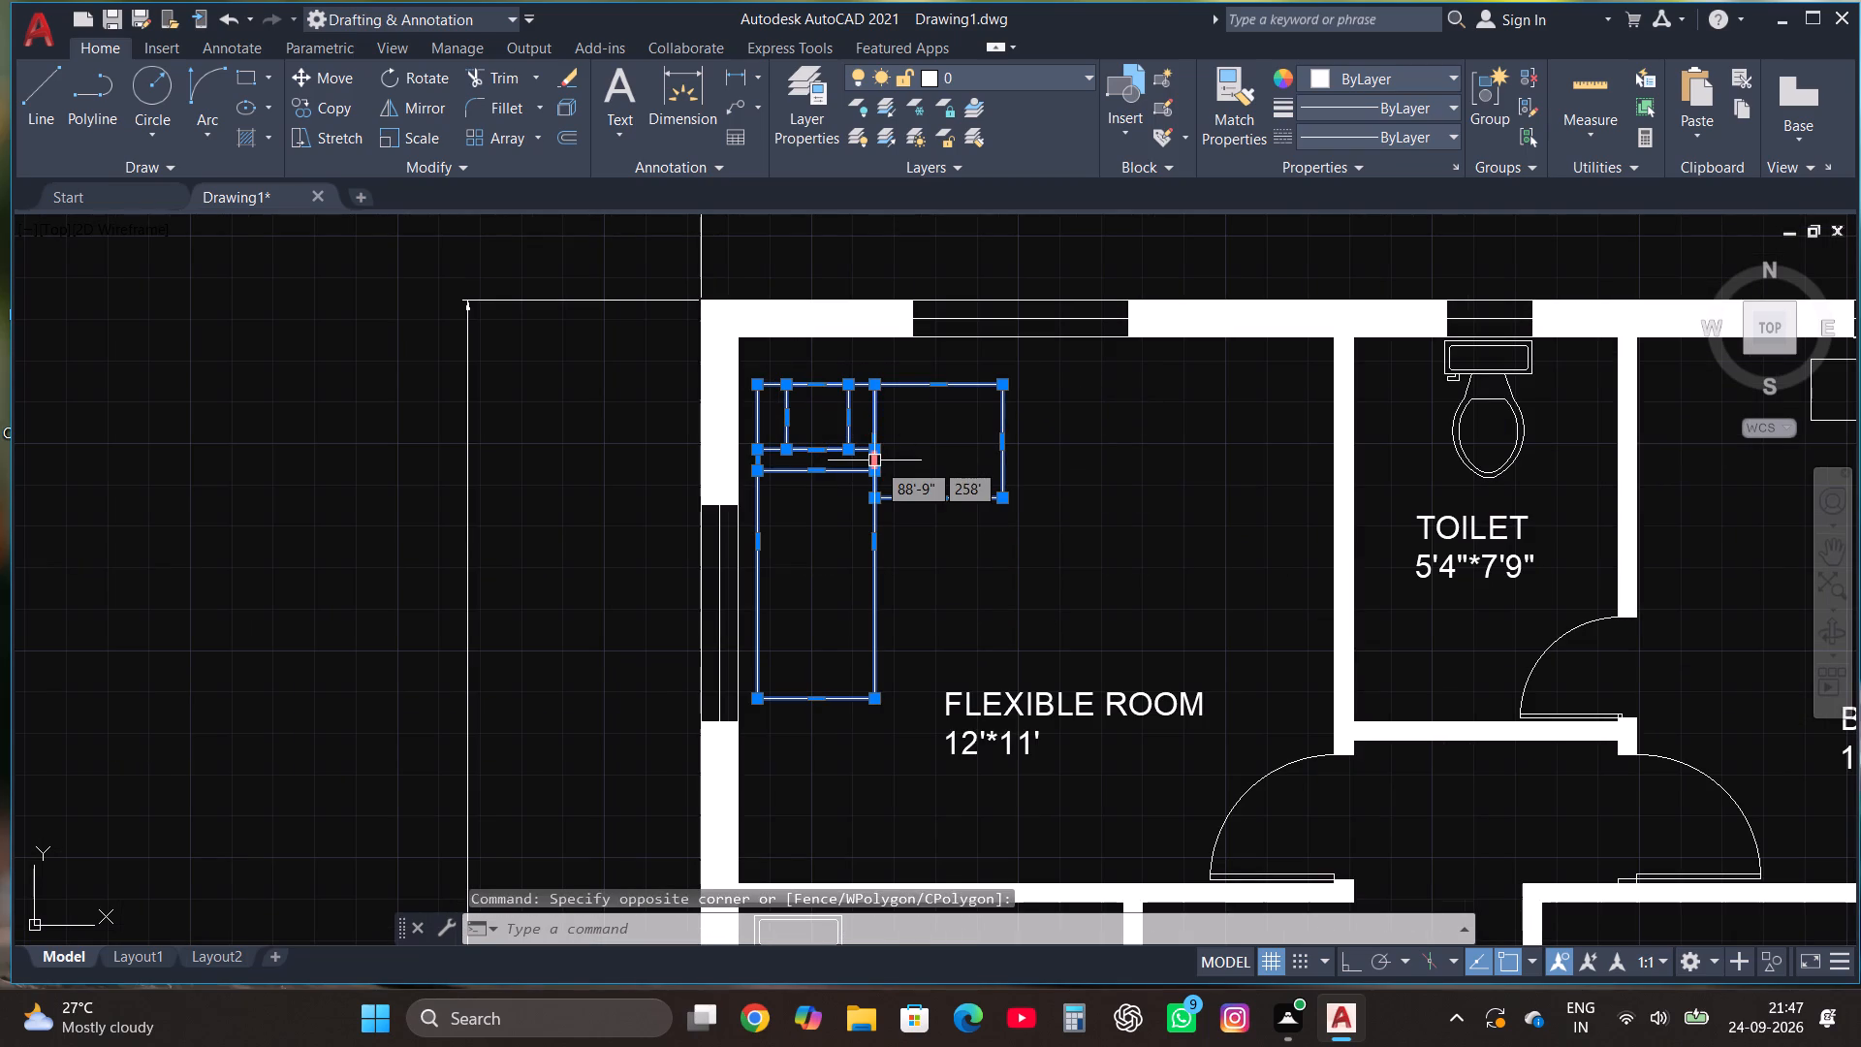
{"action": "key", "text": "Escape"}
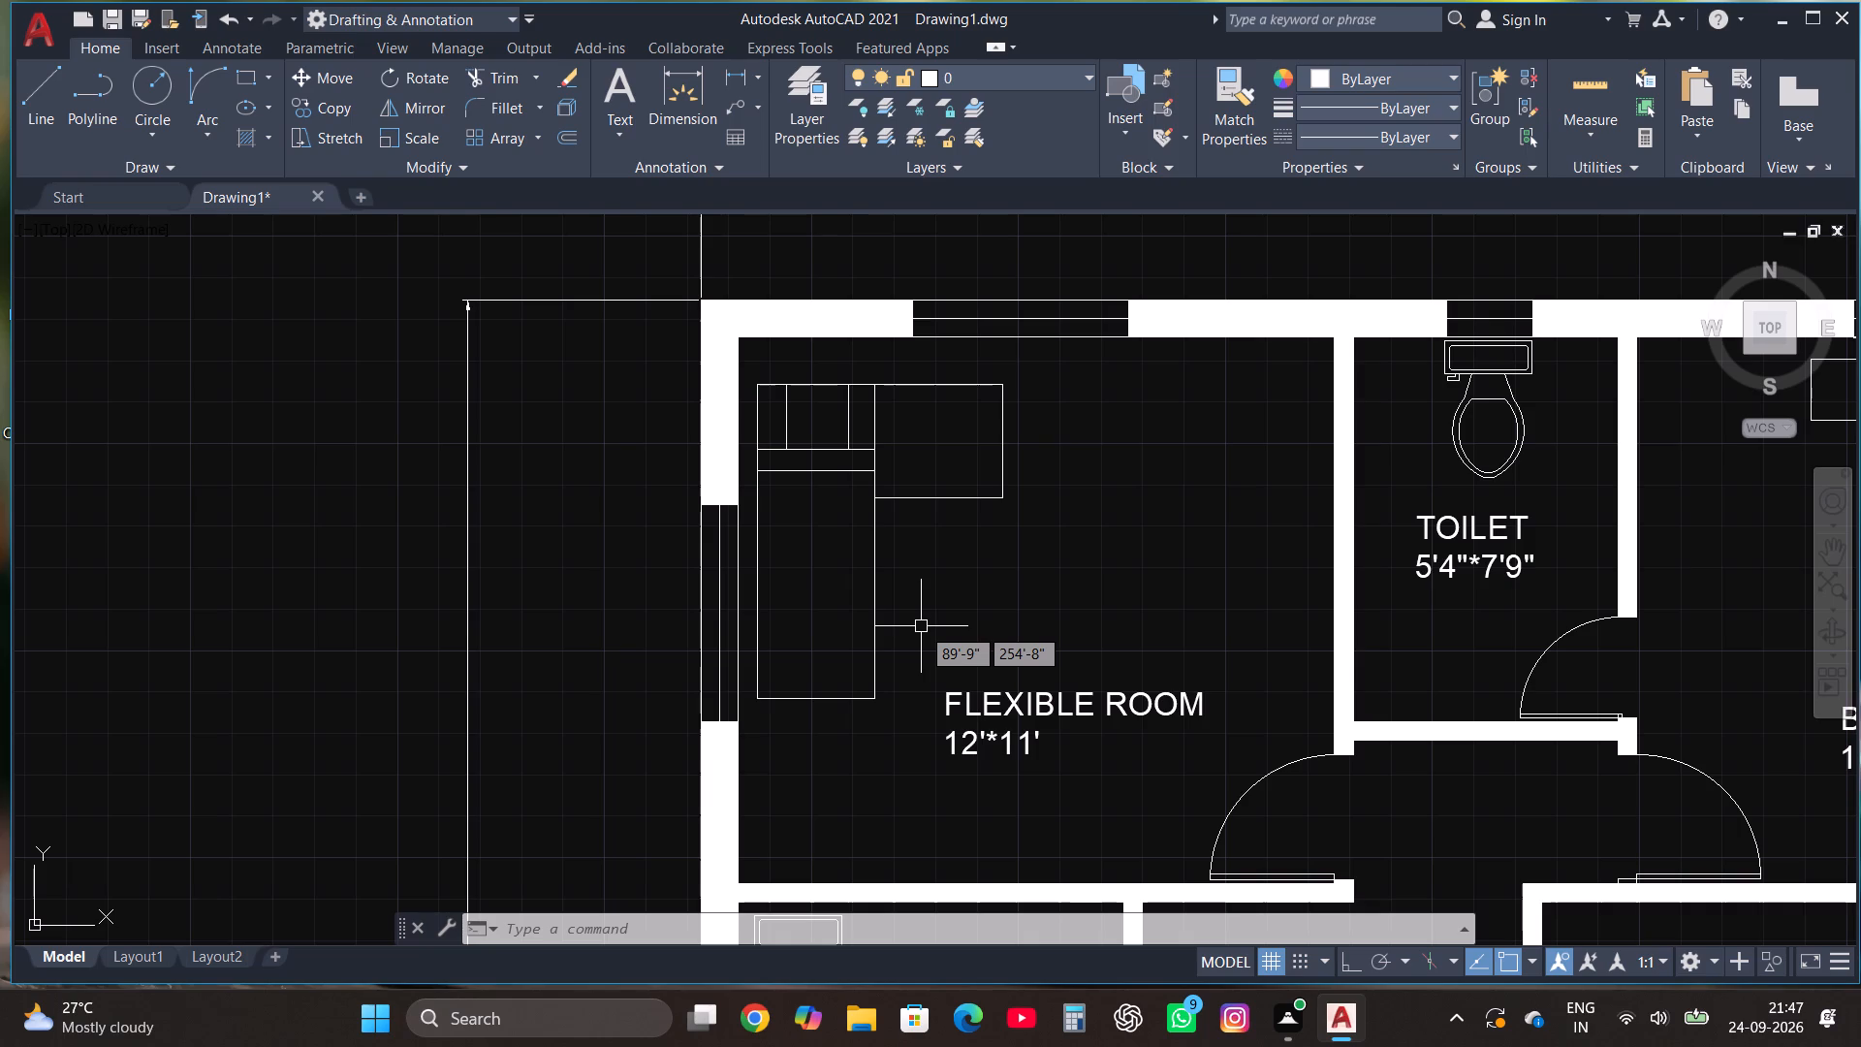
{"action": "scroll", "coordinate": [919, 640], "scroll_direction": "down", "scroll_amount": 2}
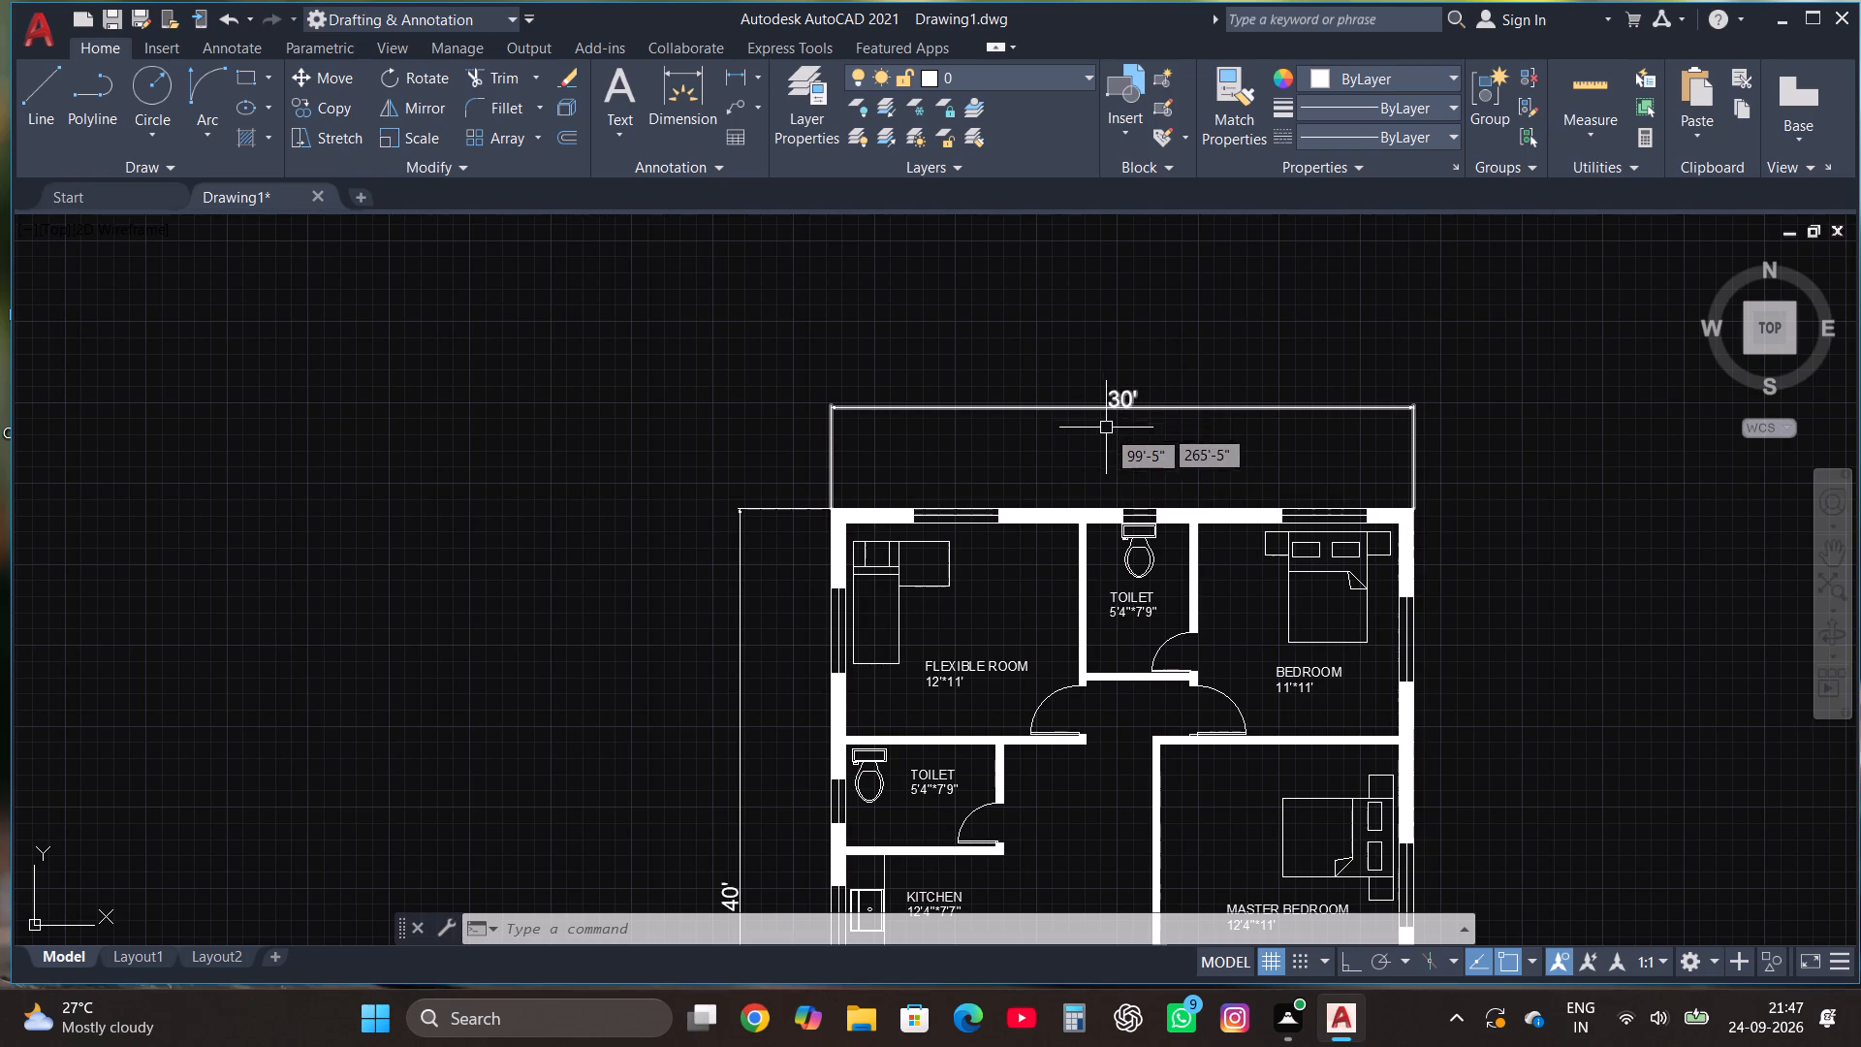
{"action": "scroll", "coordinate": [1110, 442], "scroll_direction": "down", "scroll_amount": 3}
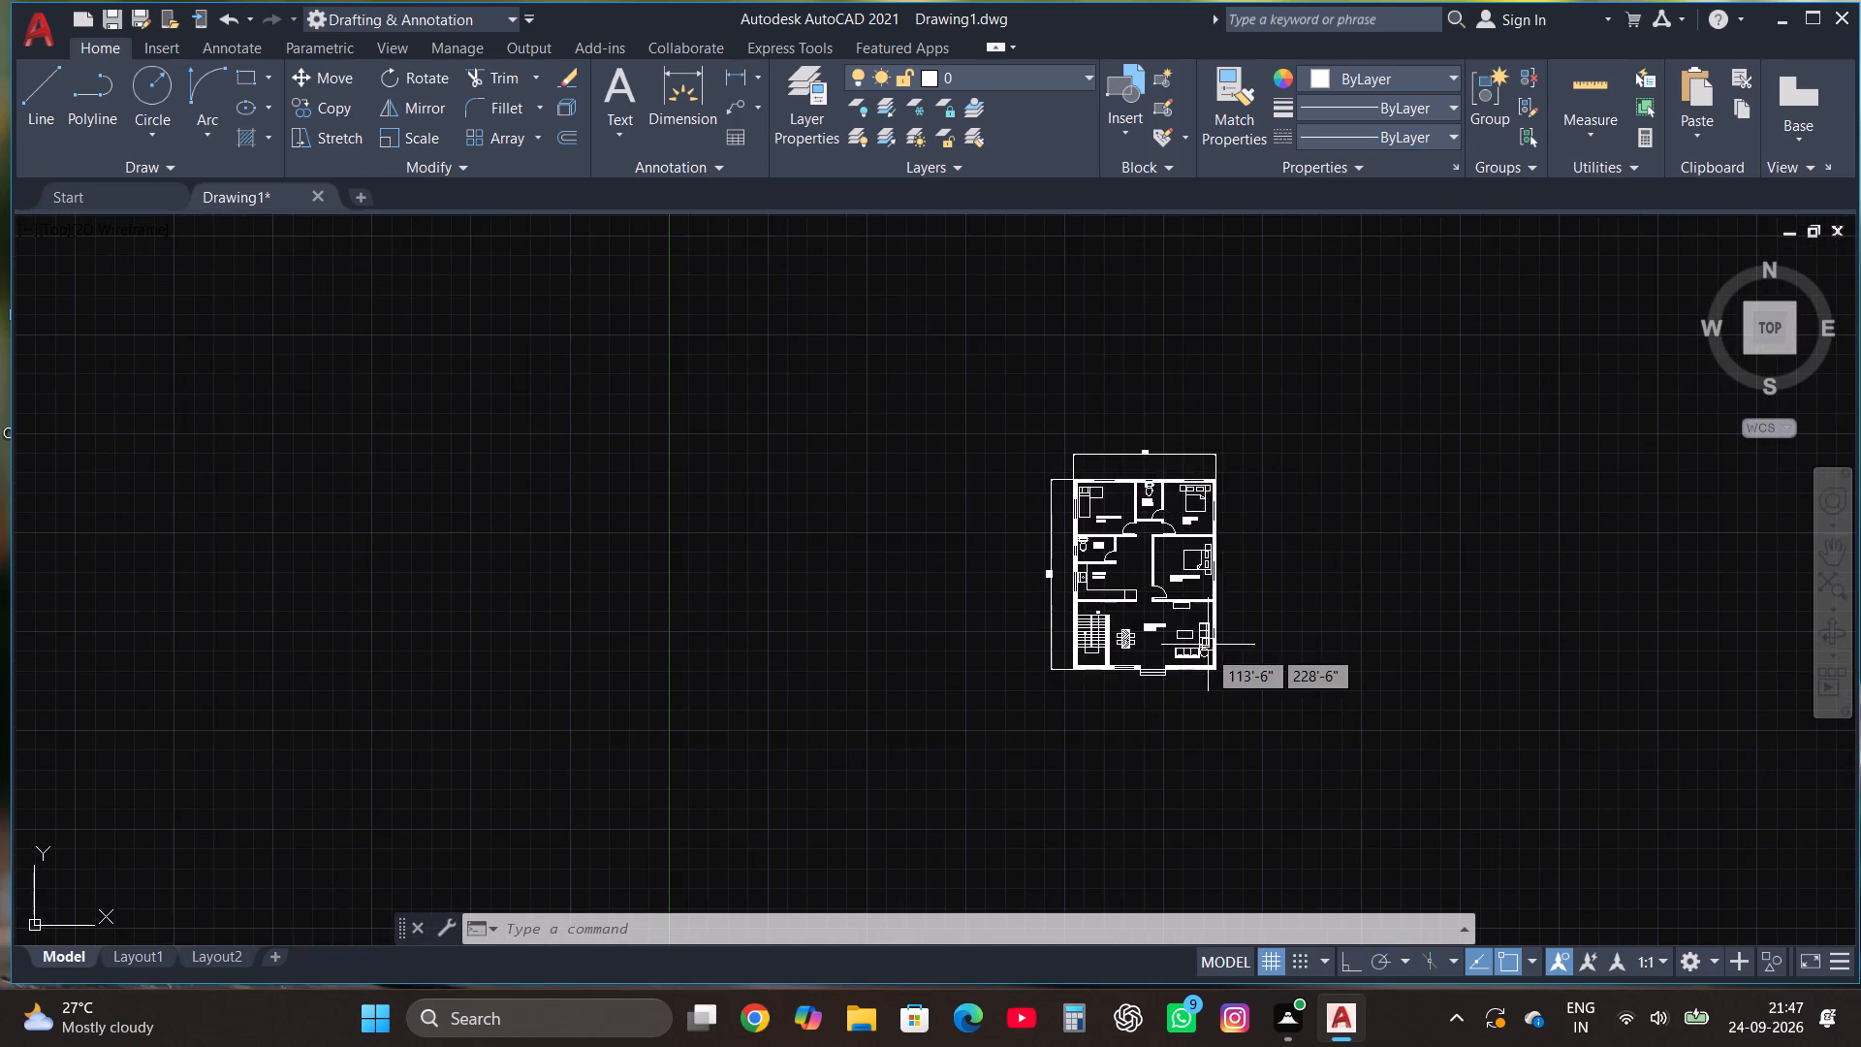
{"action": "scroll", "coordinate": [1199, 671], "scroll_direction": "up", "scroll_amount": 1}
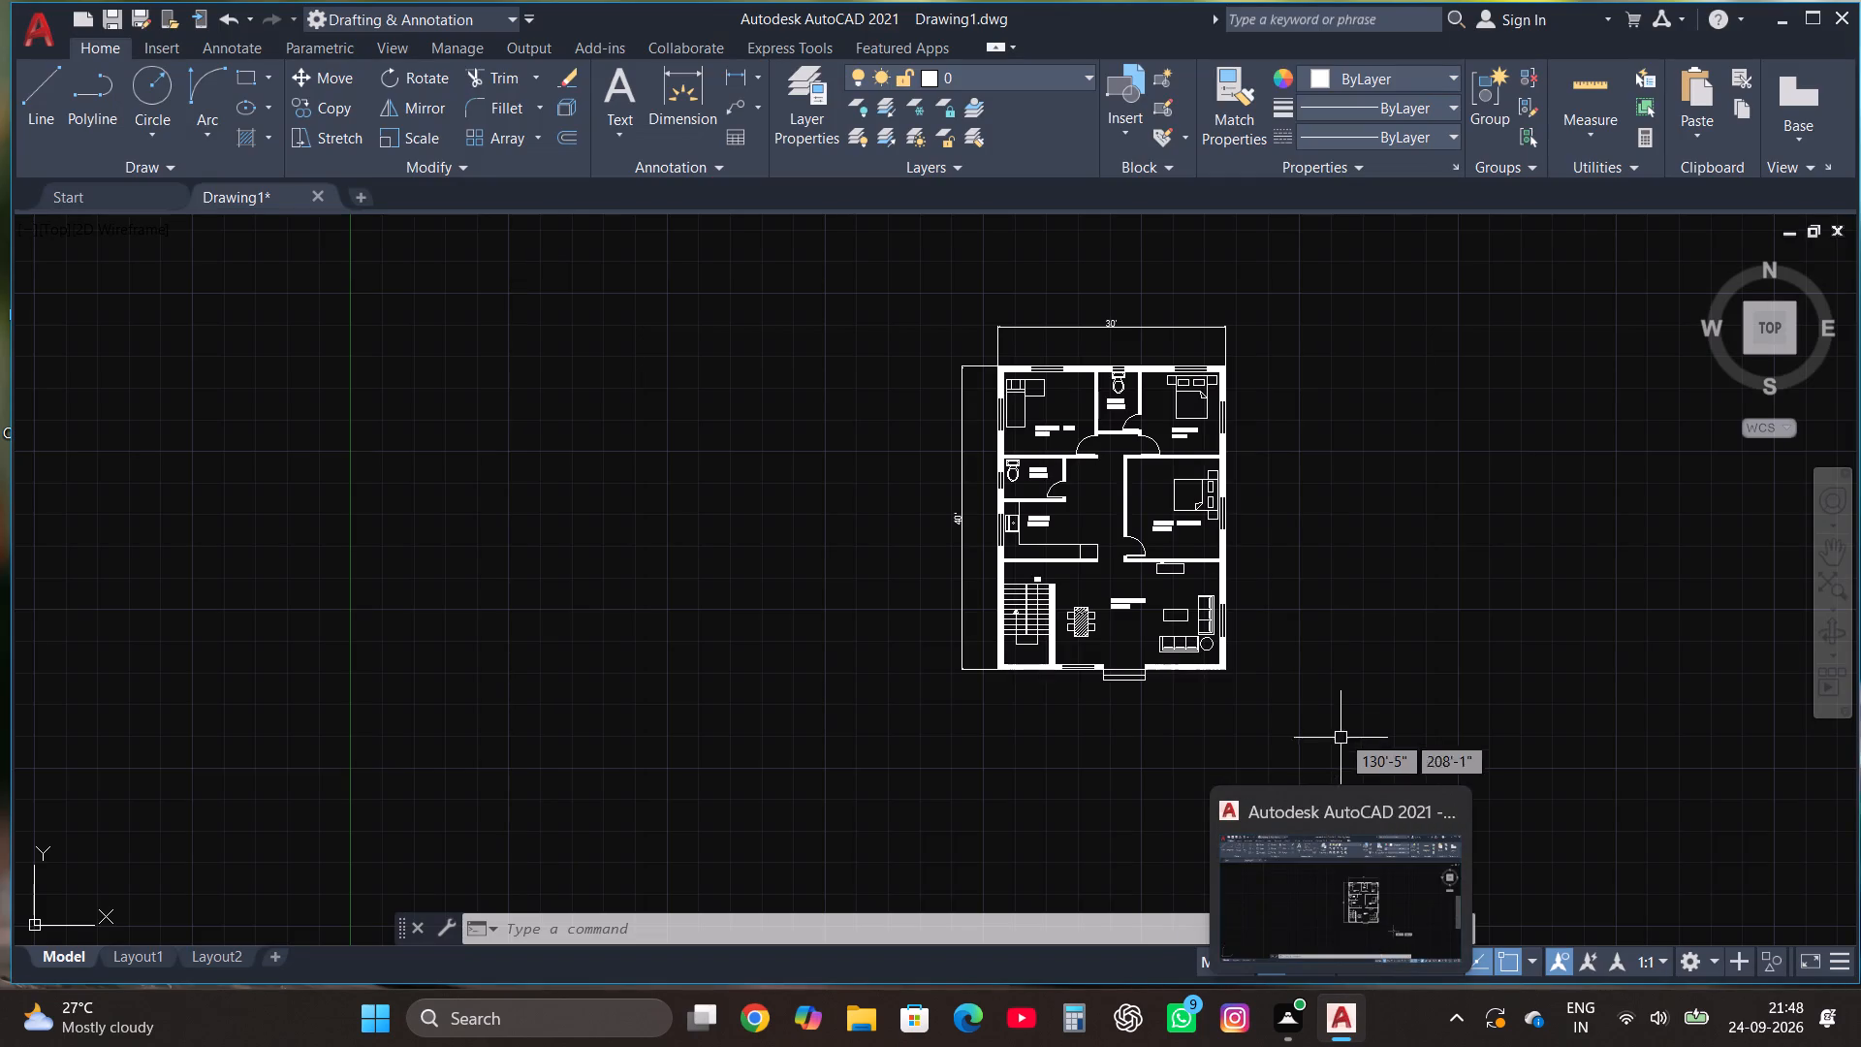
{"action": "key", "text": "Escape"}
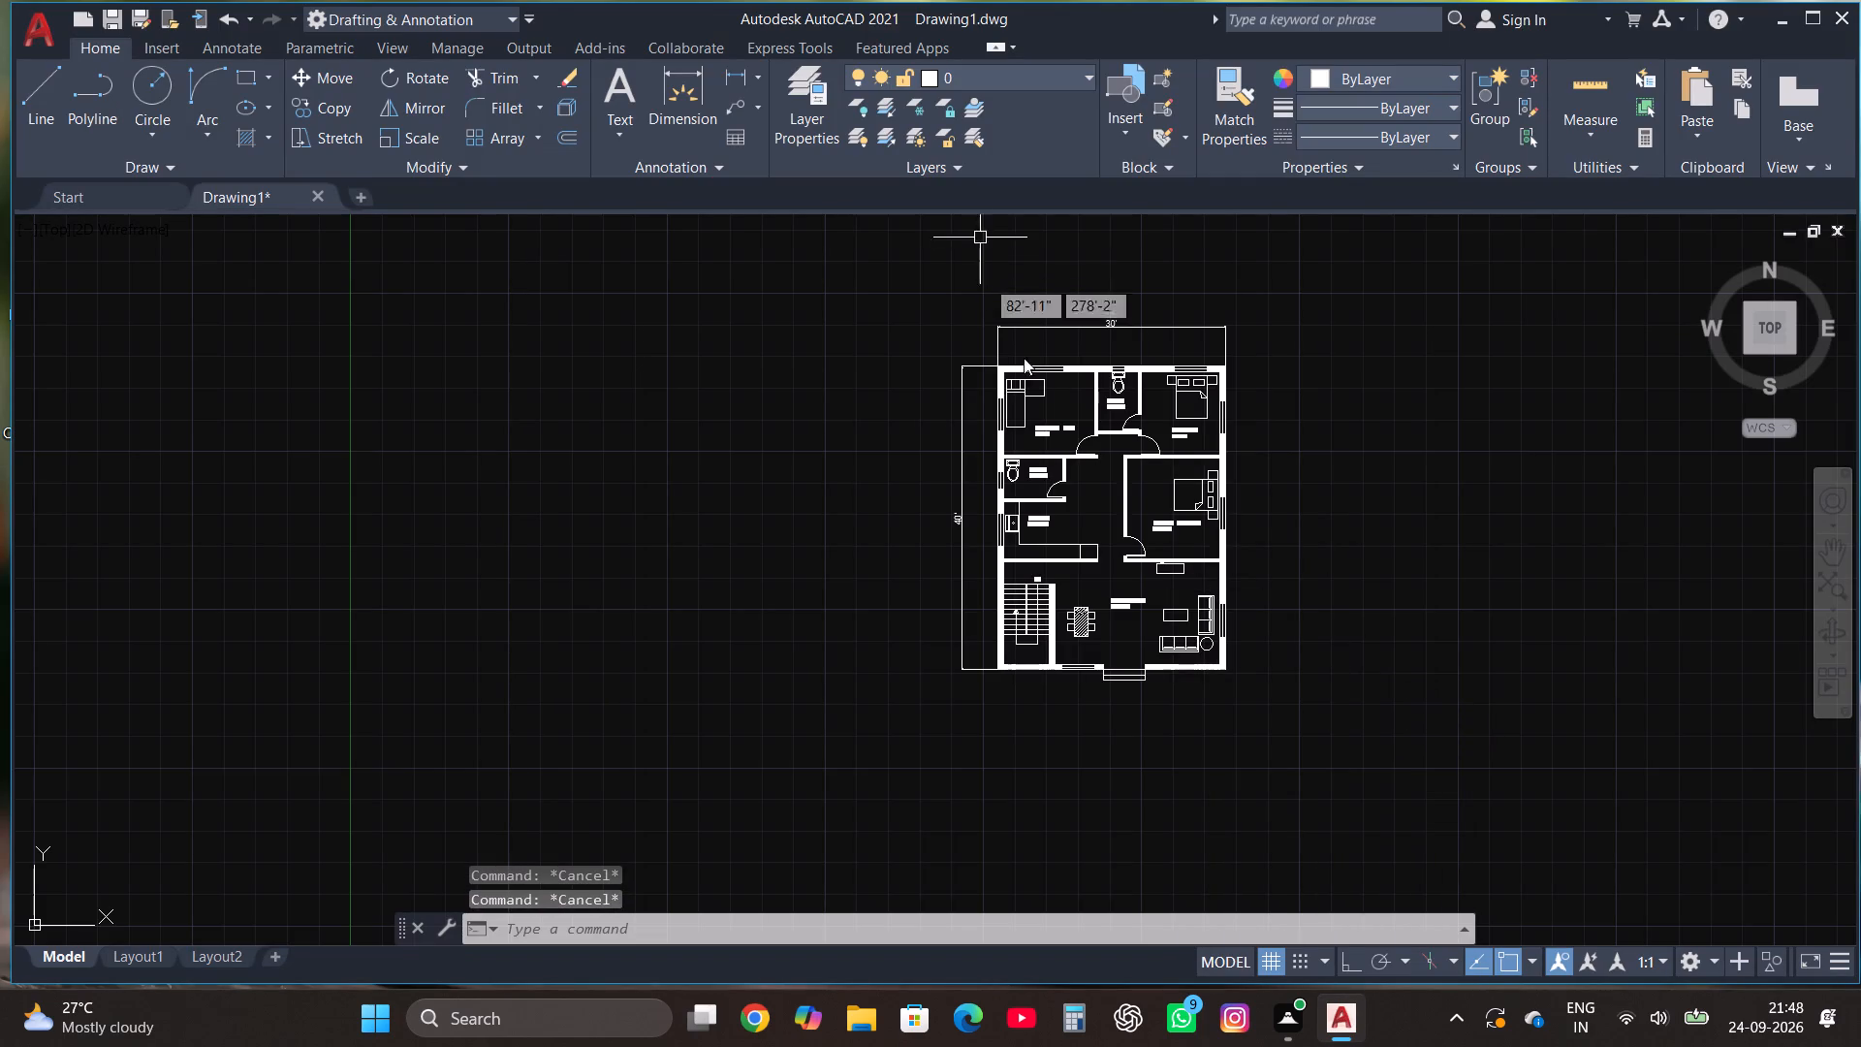
Create a new layer named WINDOW and set its colour to index colour 40.
{"action": "scroll", "coordinate": [1029, 366], "scroll_direction": "up", "scroll_amount": 3}
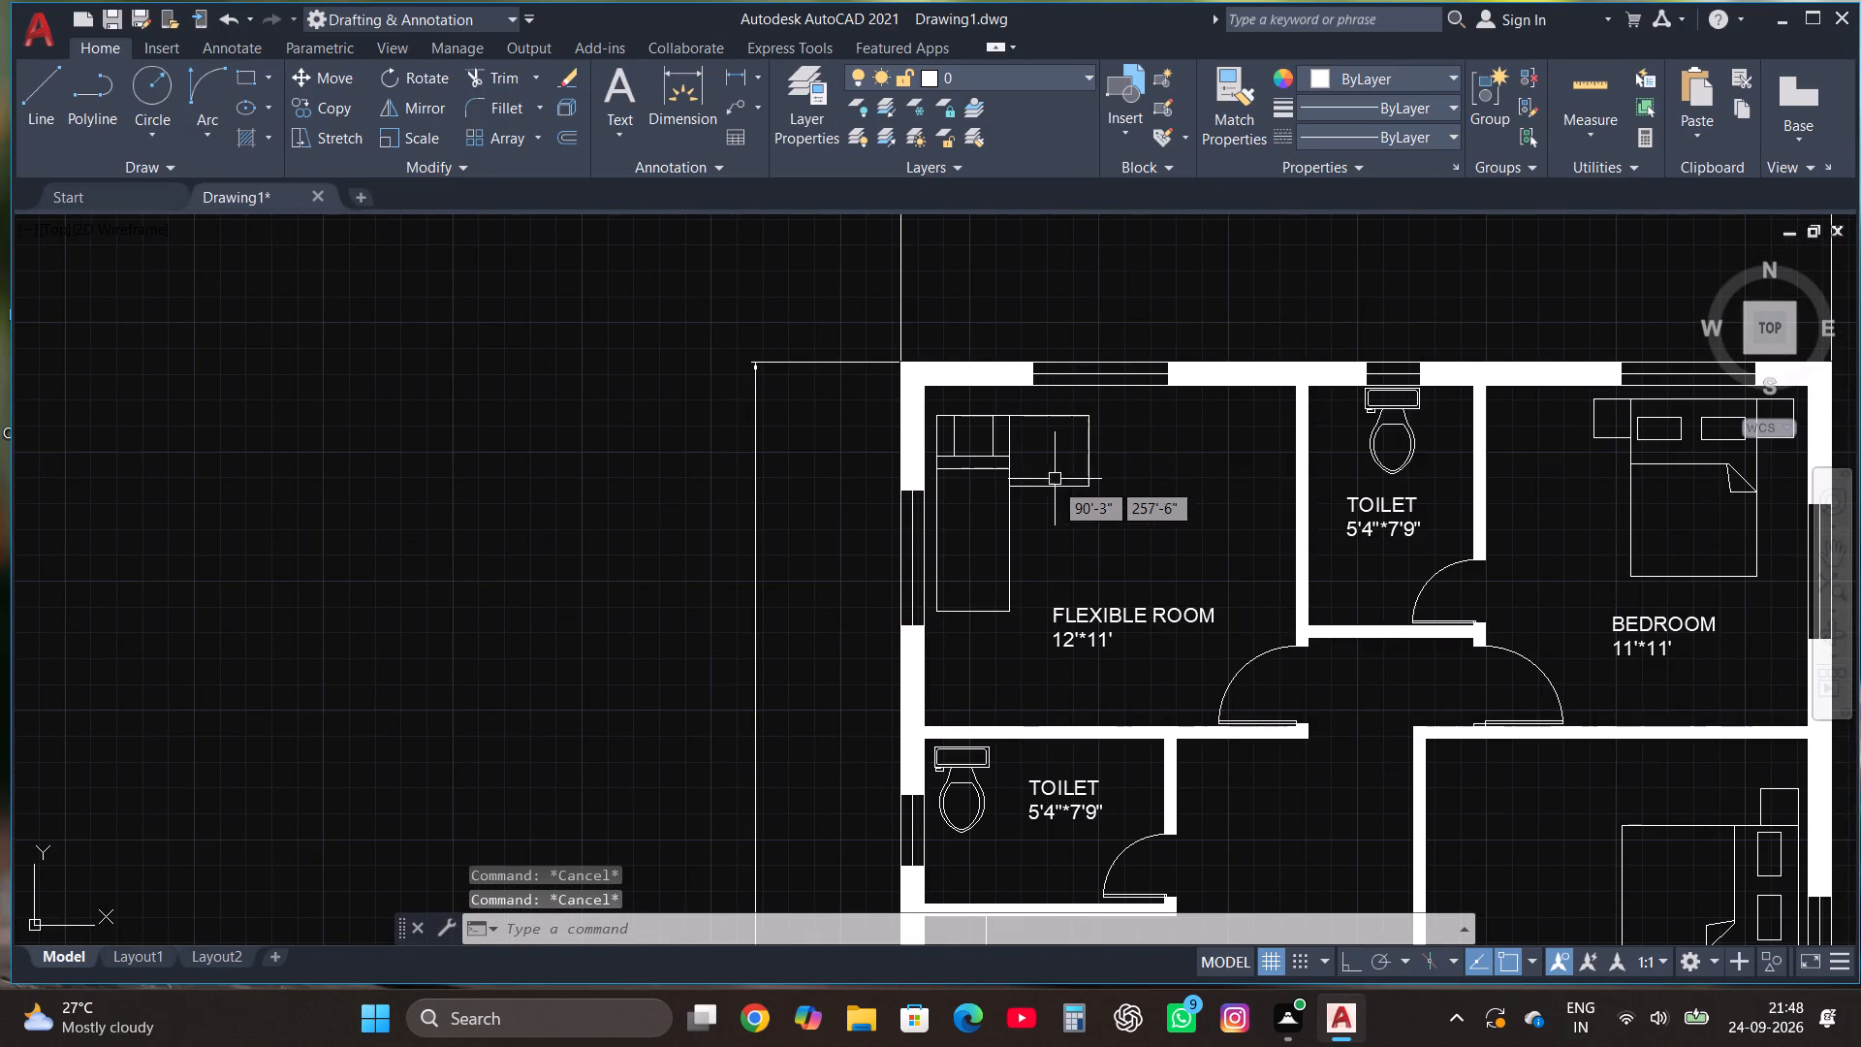
{"action": "left_click", "coordinate": [789, 84]}
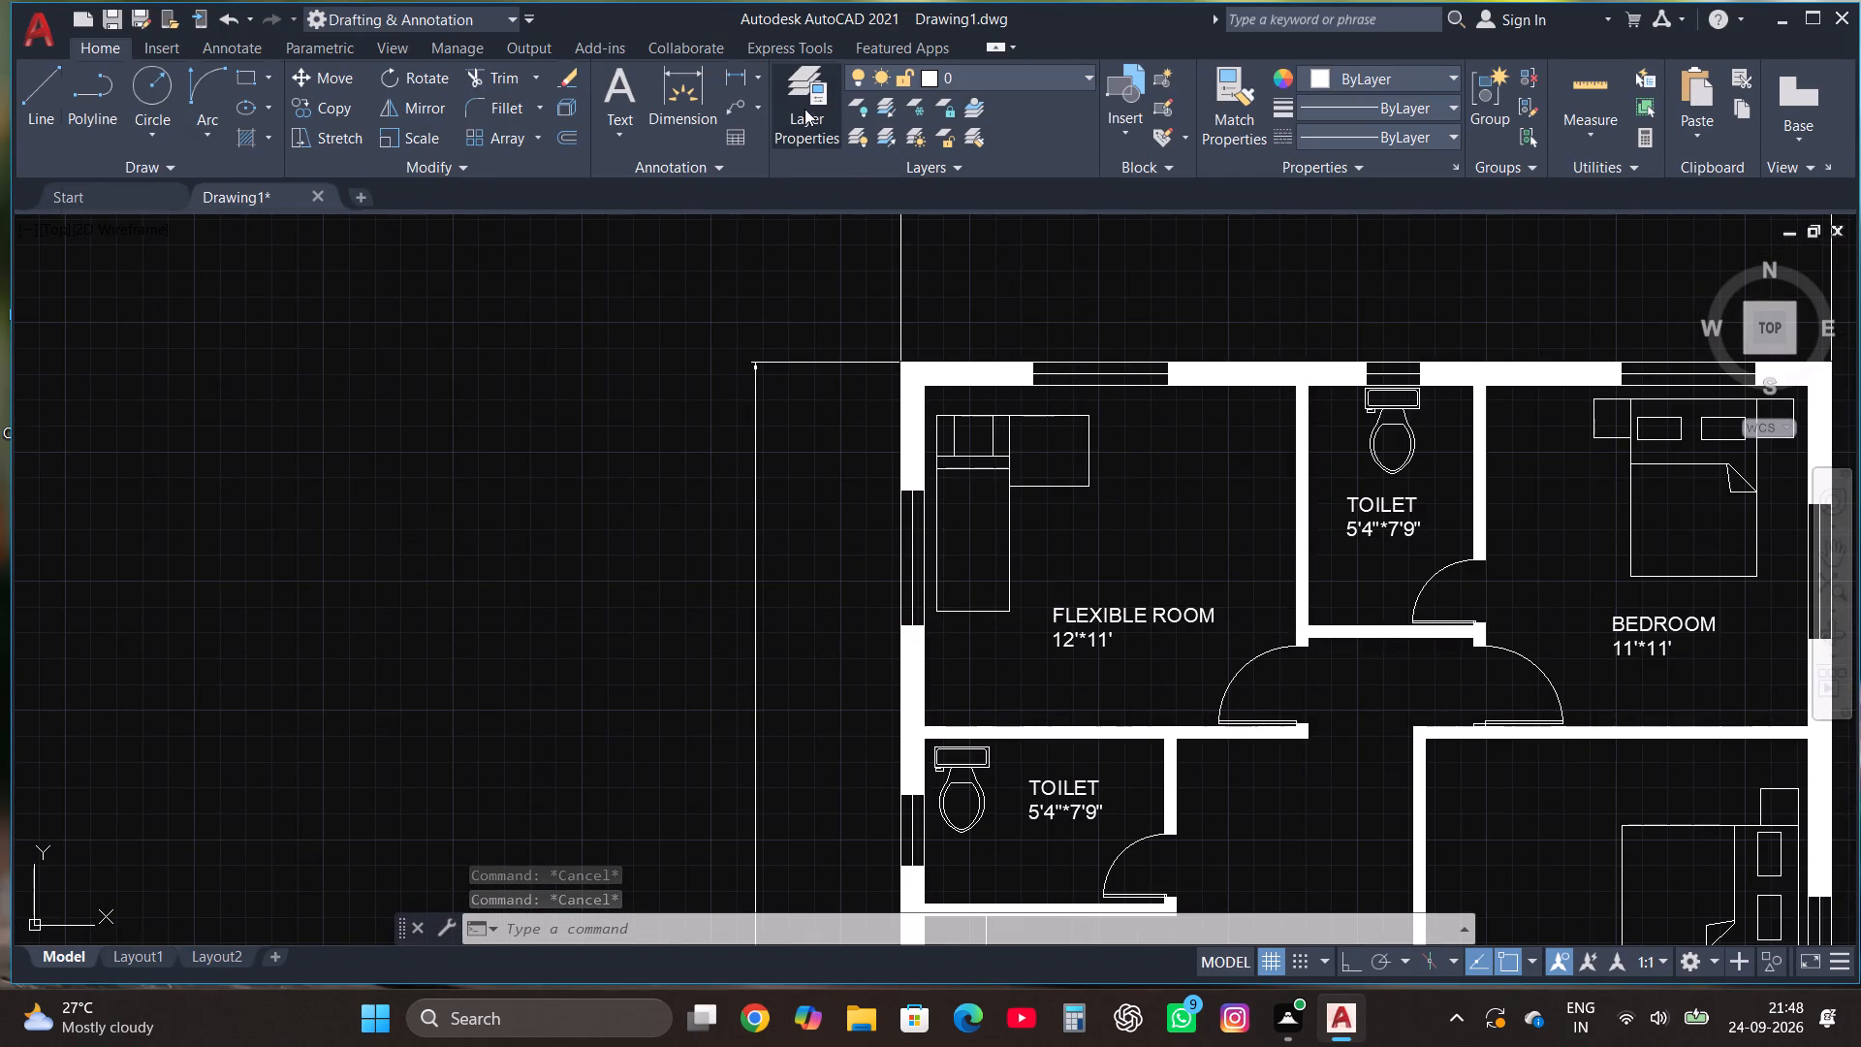
{"action": "left_click", "coordinate": [246, 111]}
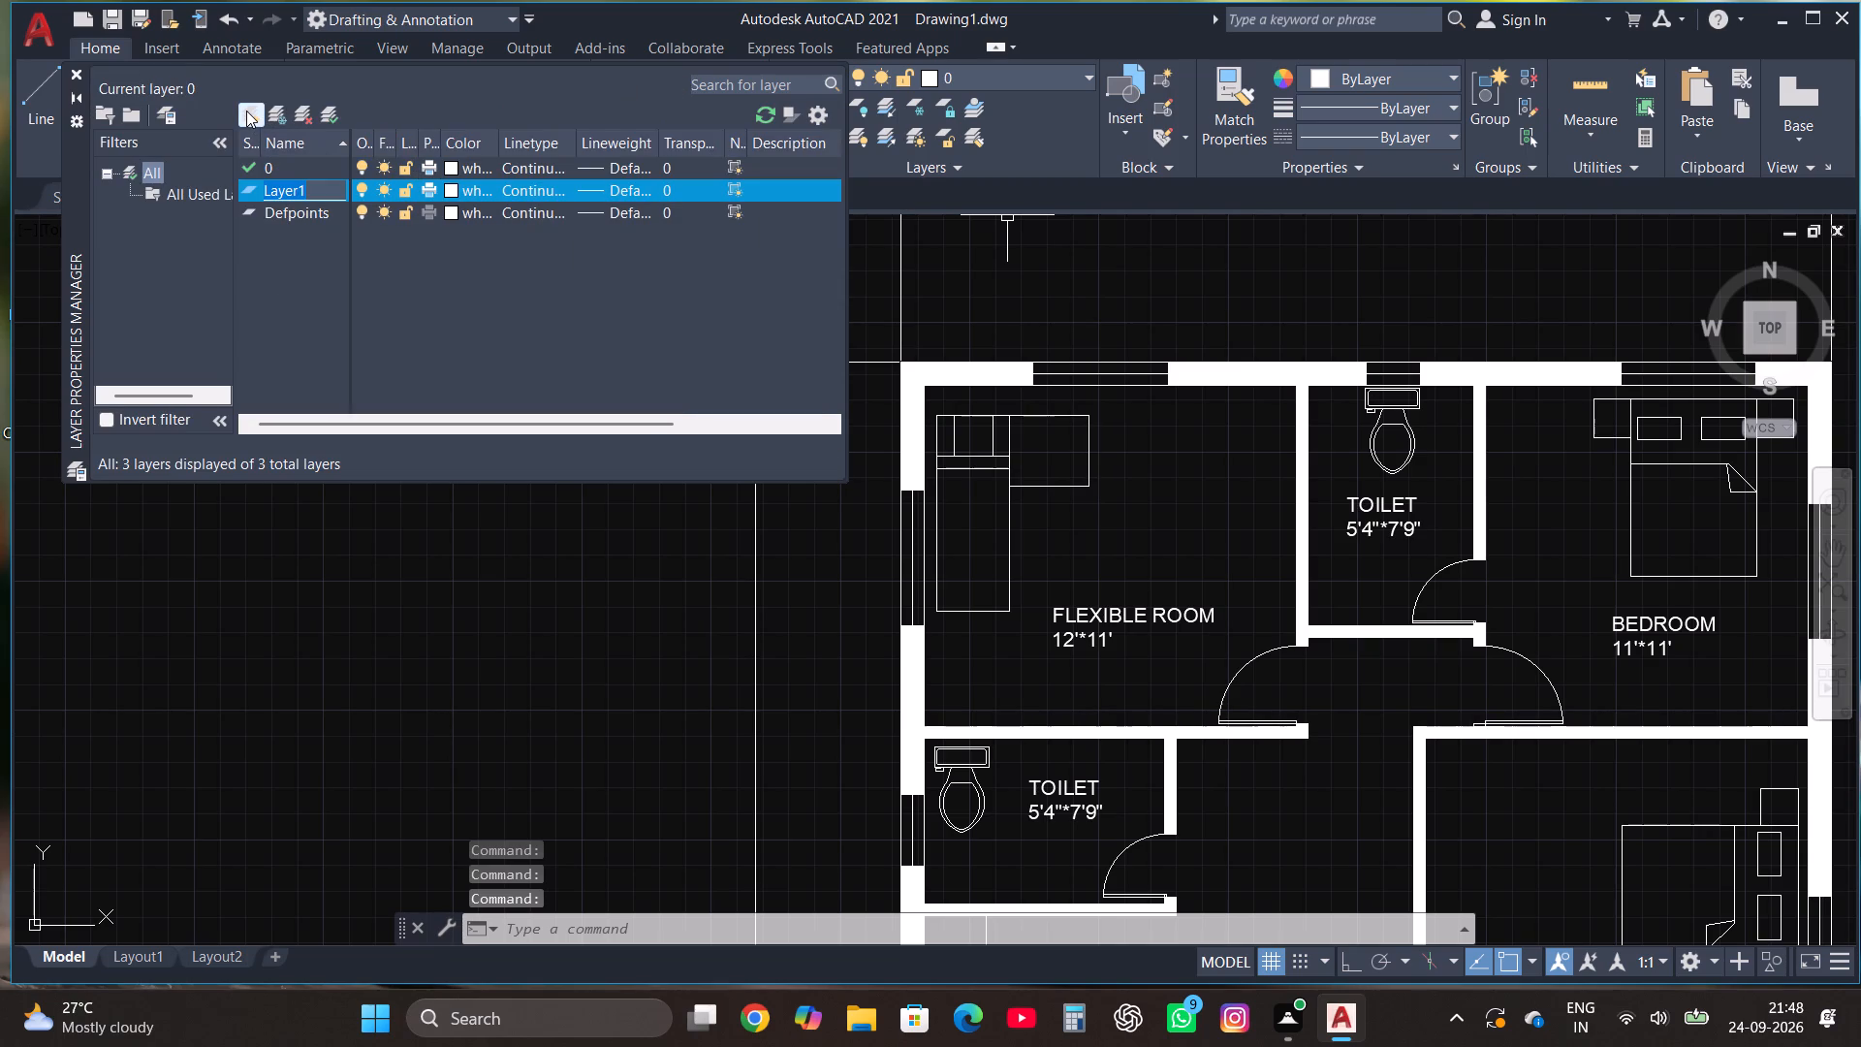
{"action": "type", "text": "WINDOW"}
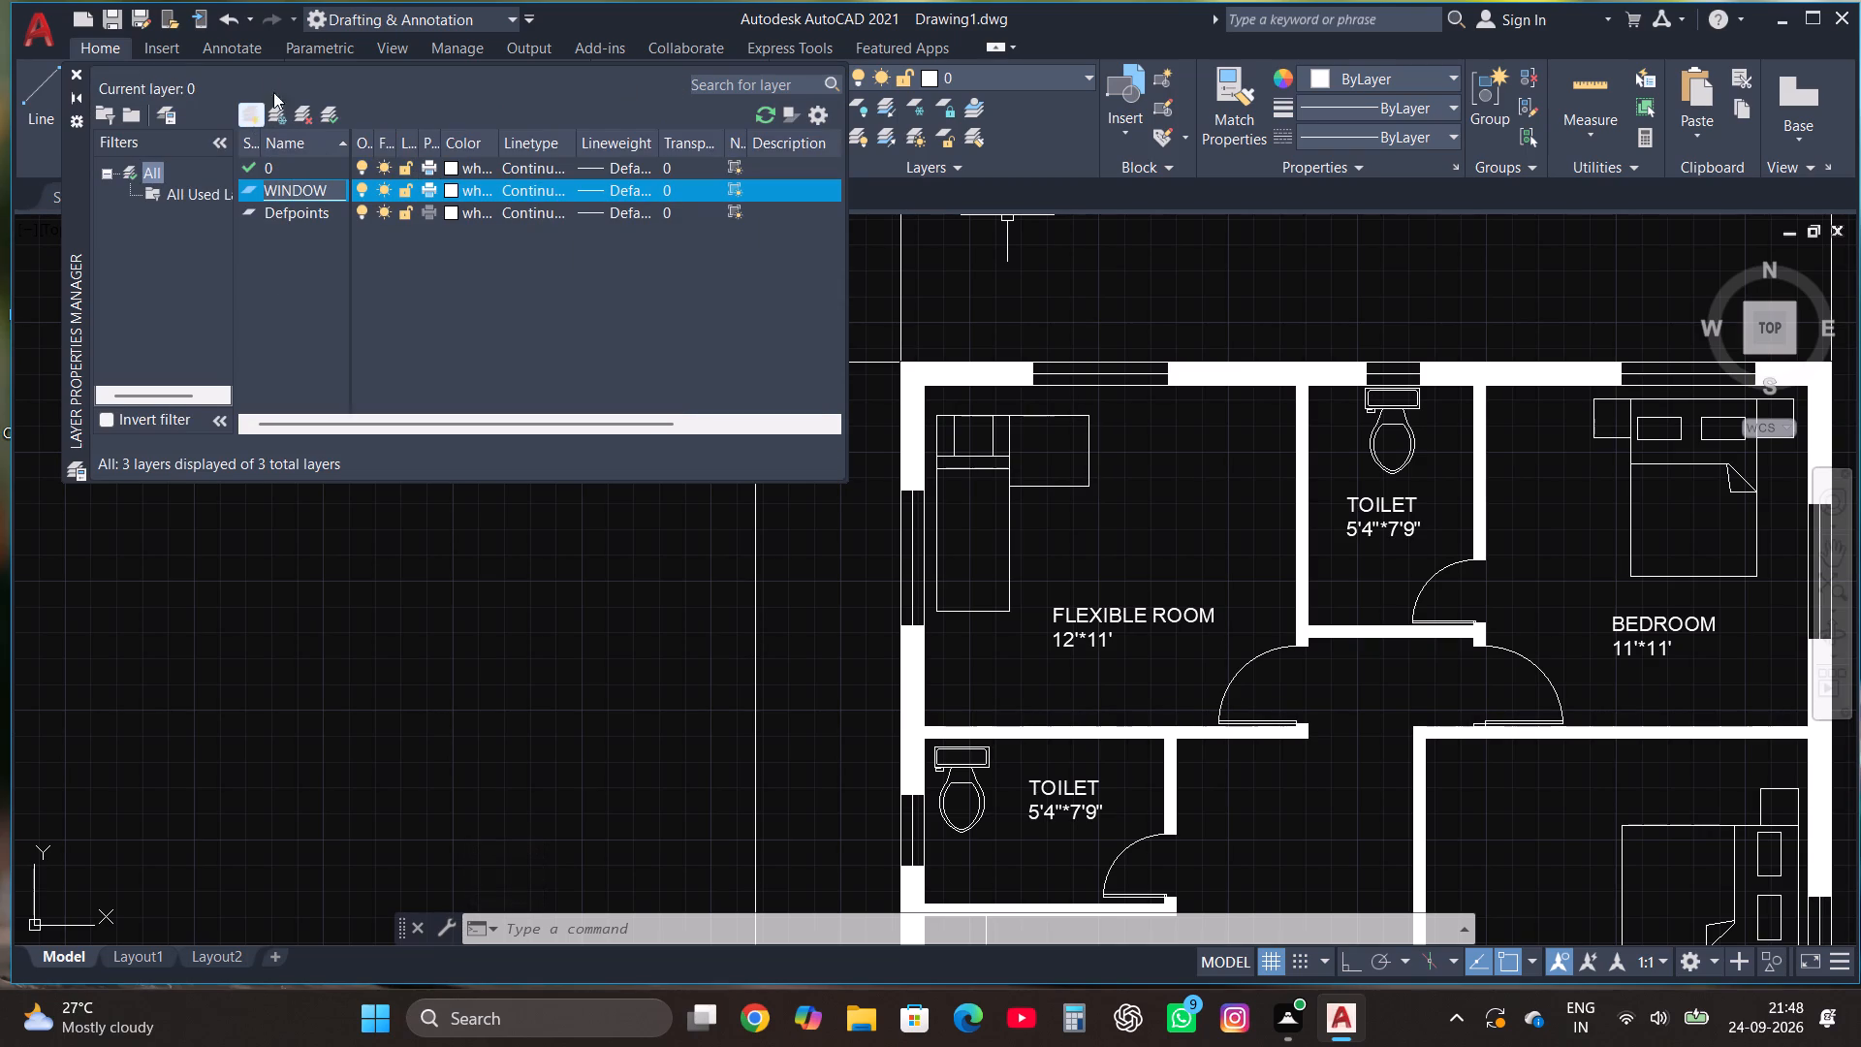
{"action": "left_click", "coordinate": [453, 191]}
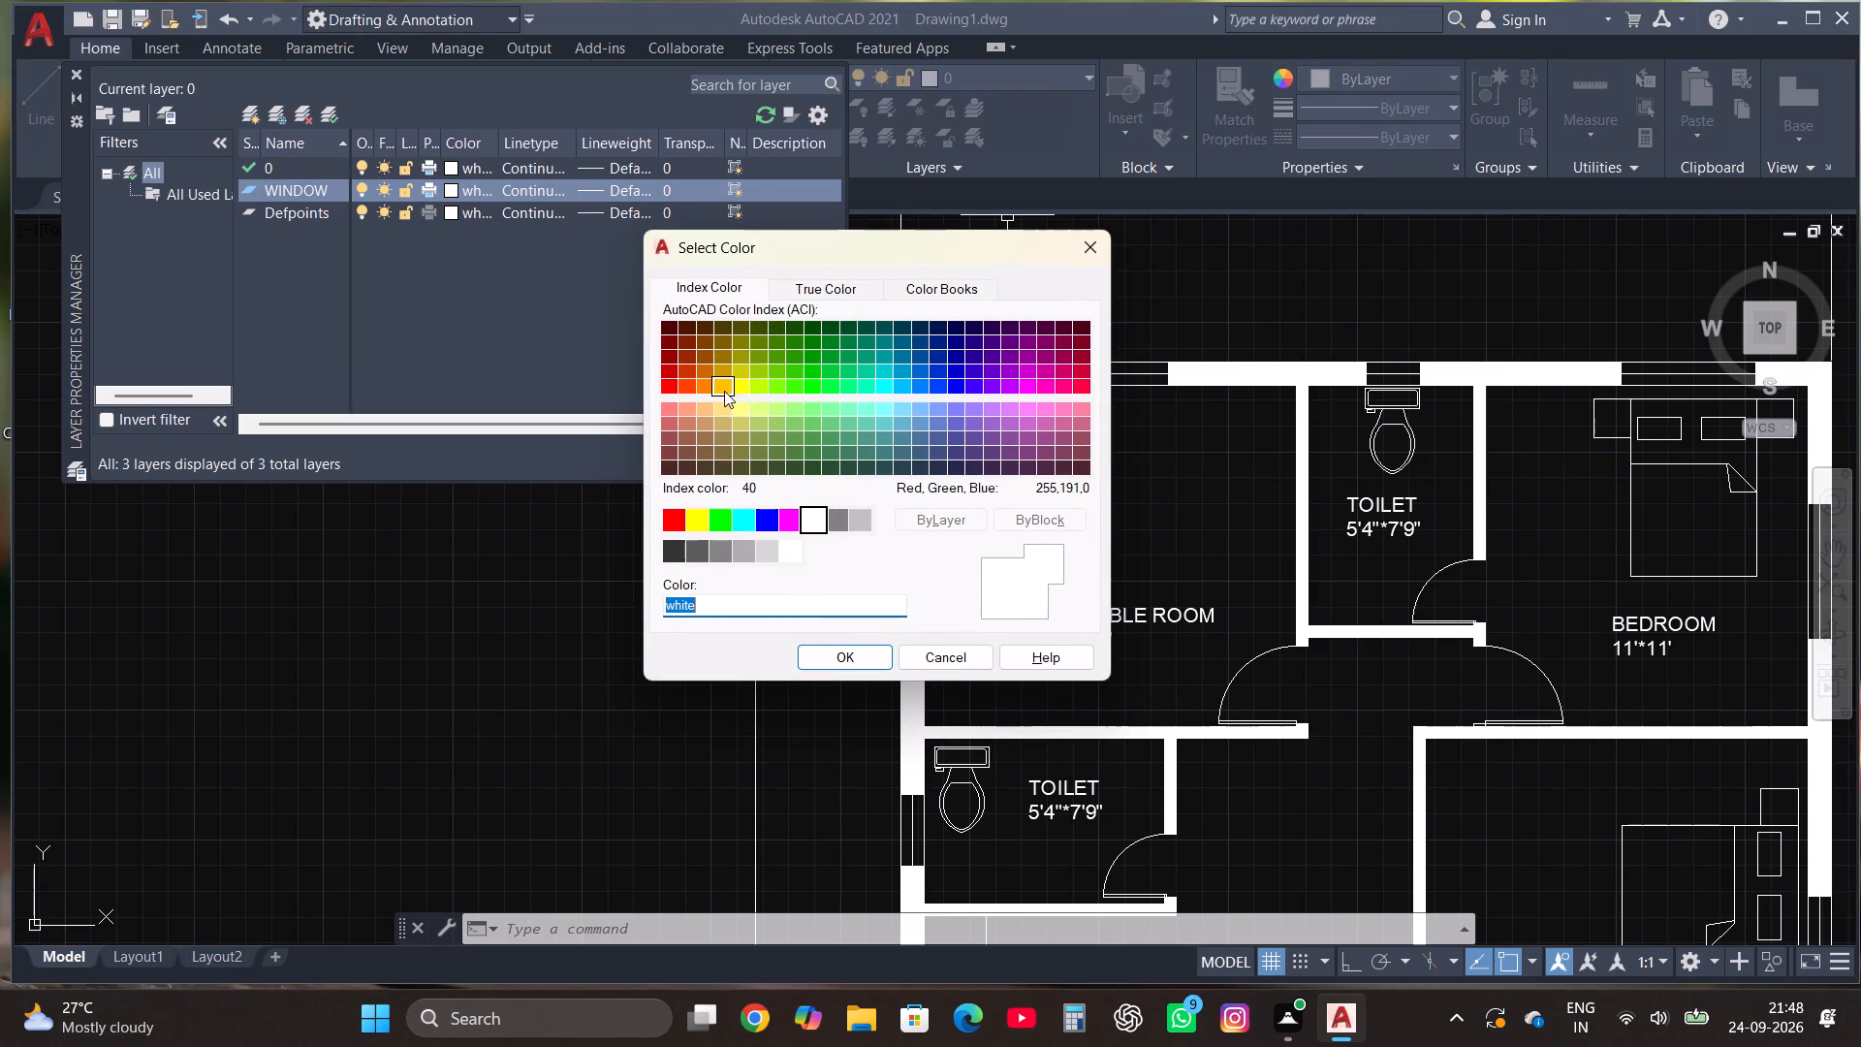
{"action": "left_click", "coordinate": [724, 391]}
{"action": "left_click", "coordinate": [826, 658]}
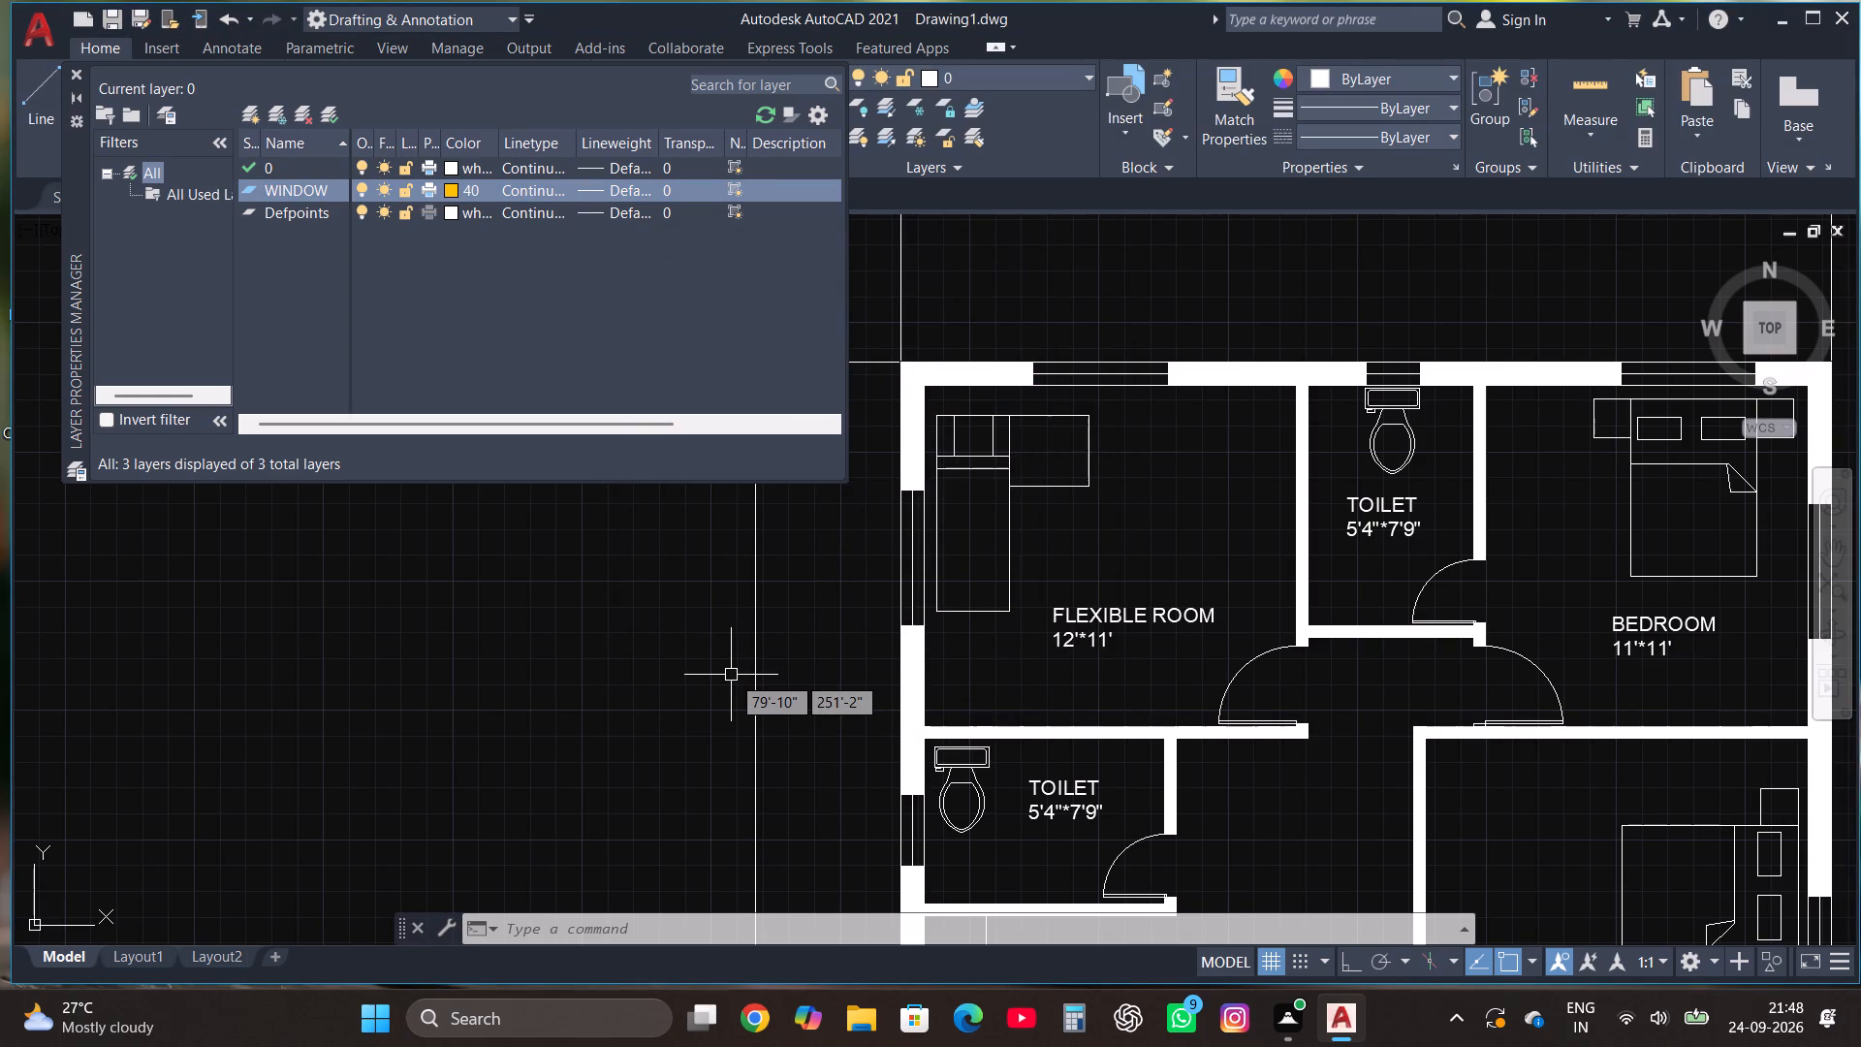
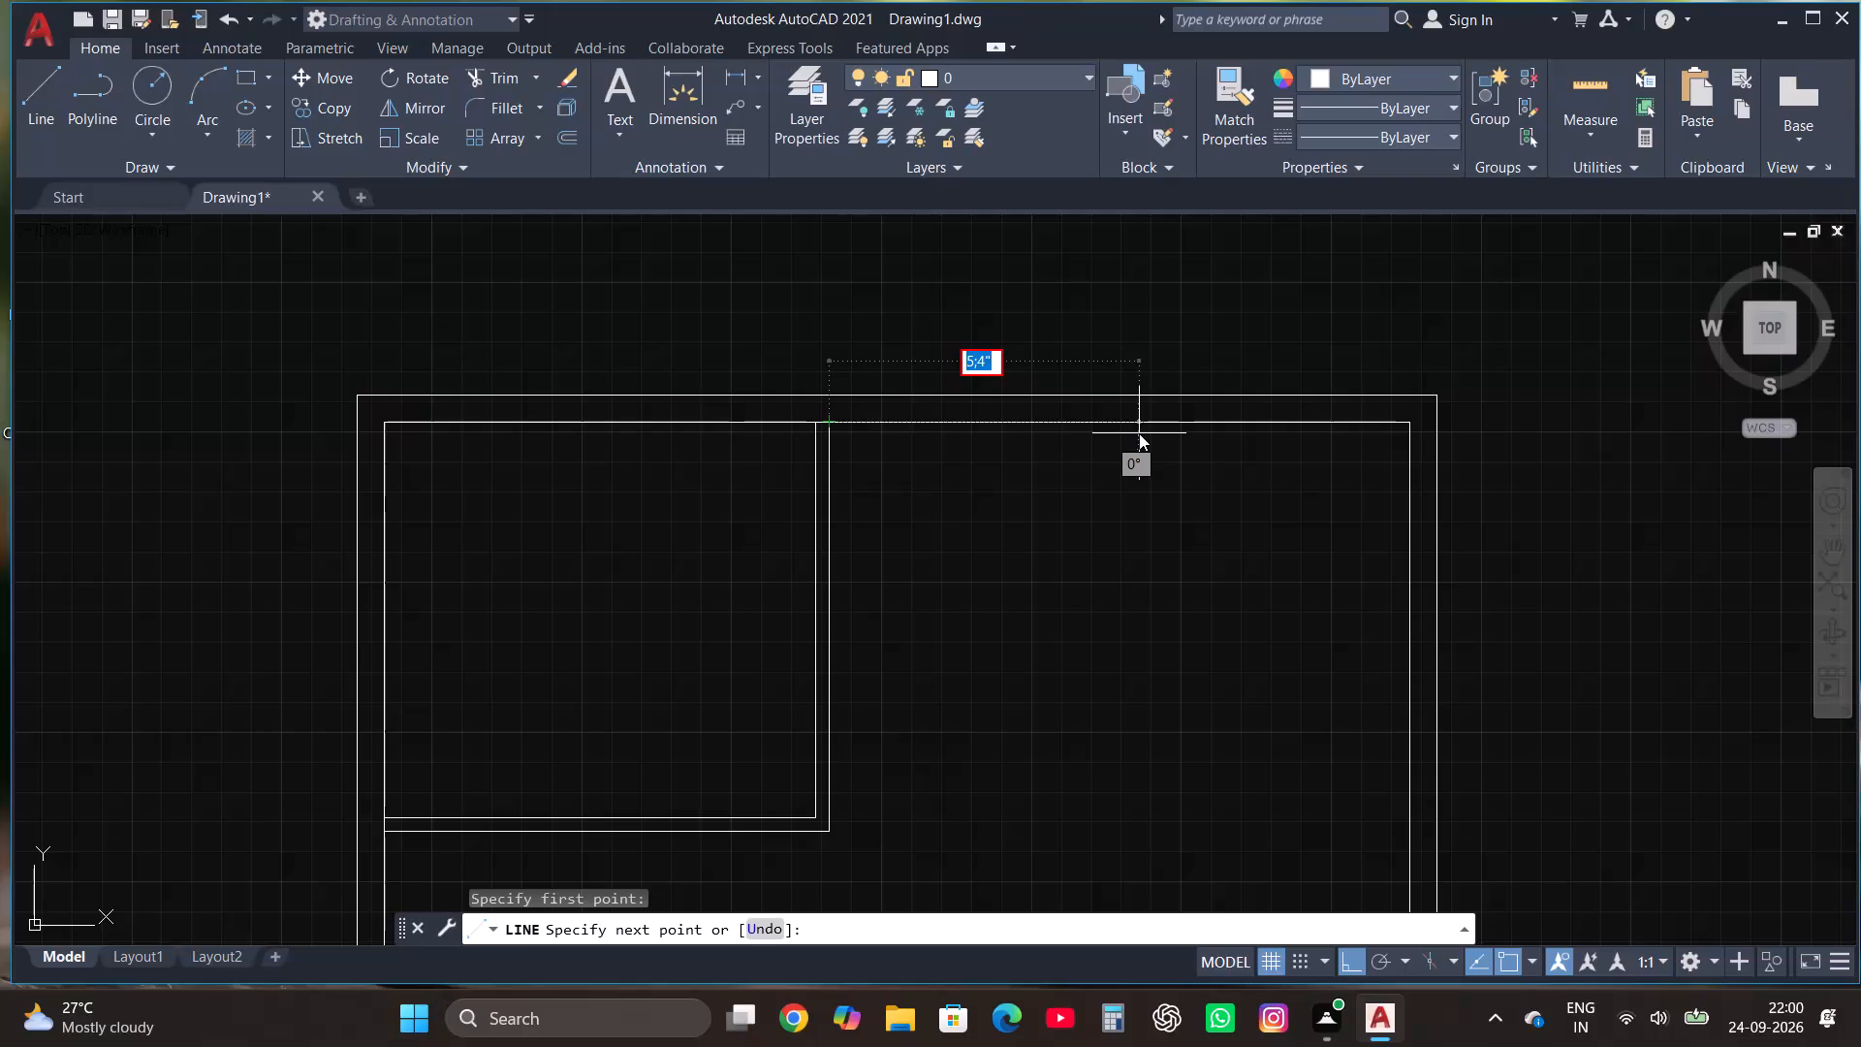
Draw a small room's outline beside the partition: 5'4" along the upper wall, 7'9" down, and back across the partition line.
{"action": "key", "text": "Escape"}
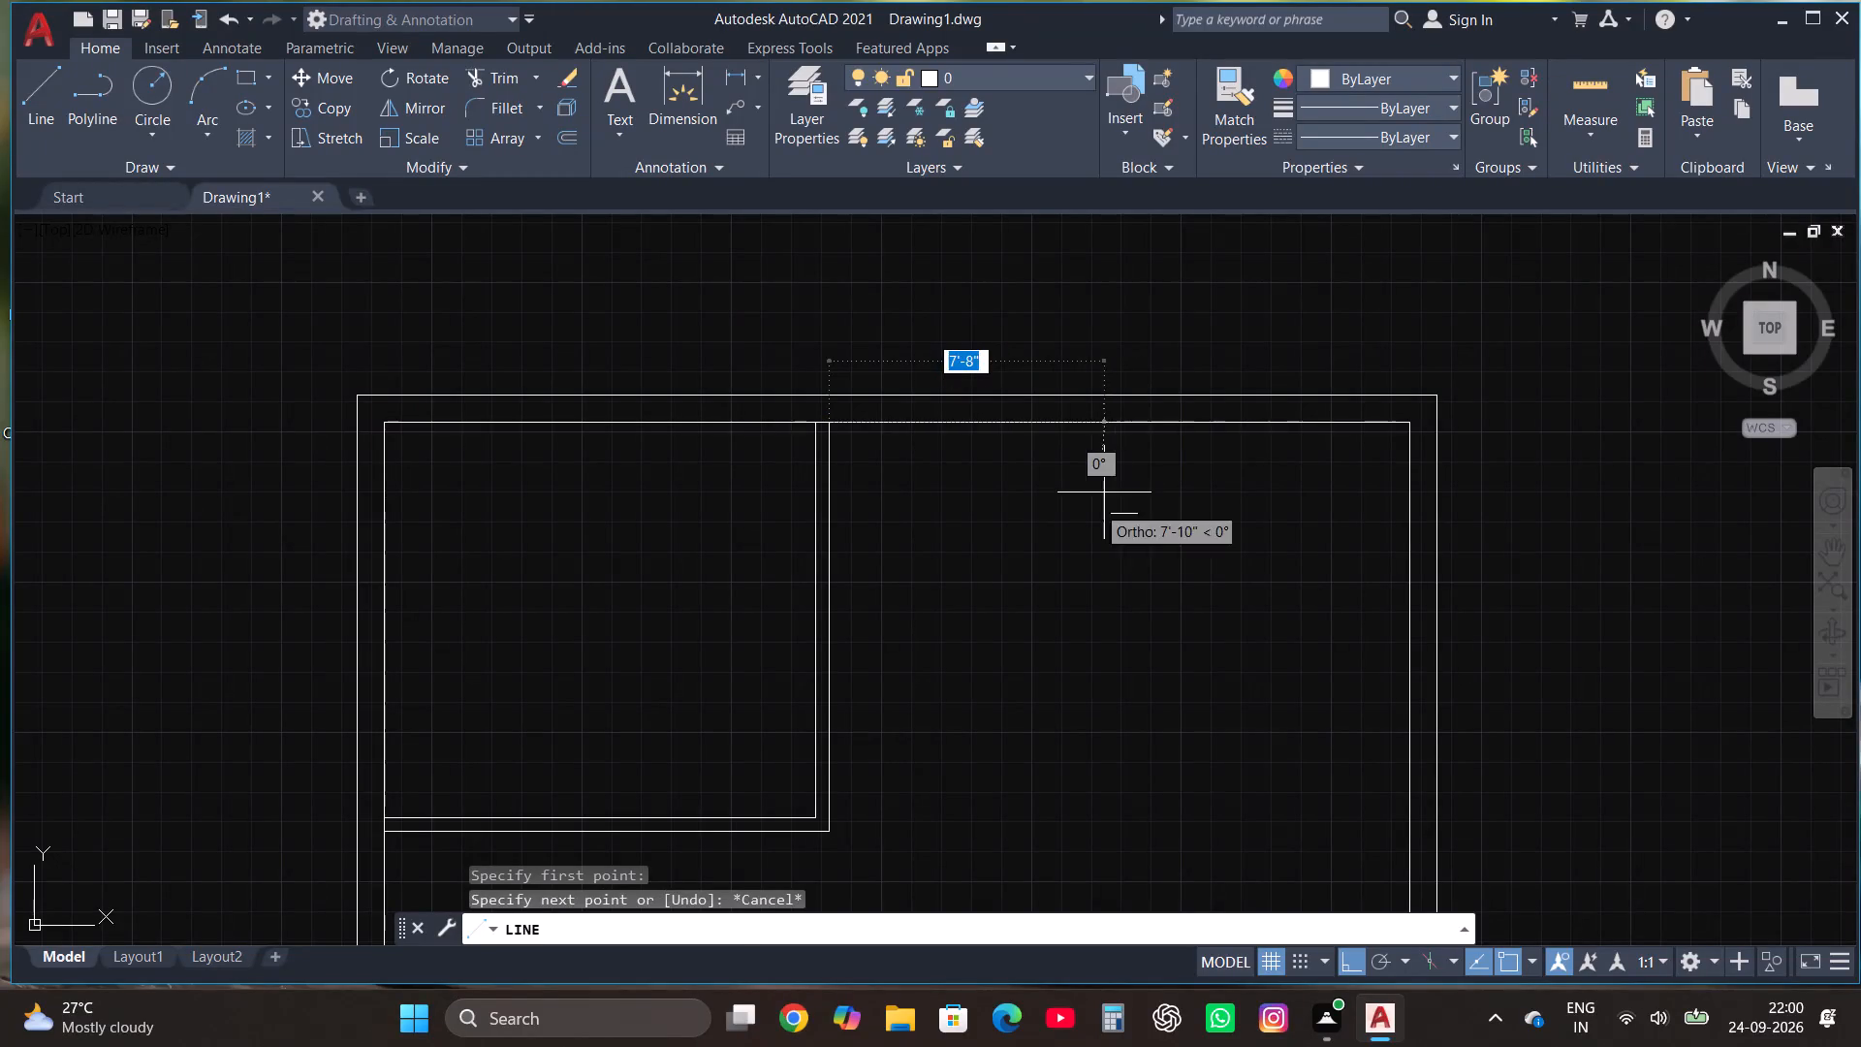
{"action": "type", "text": "5'"}
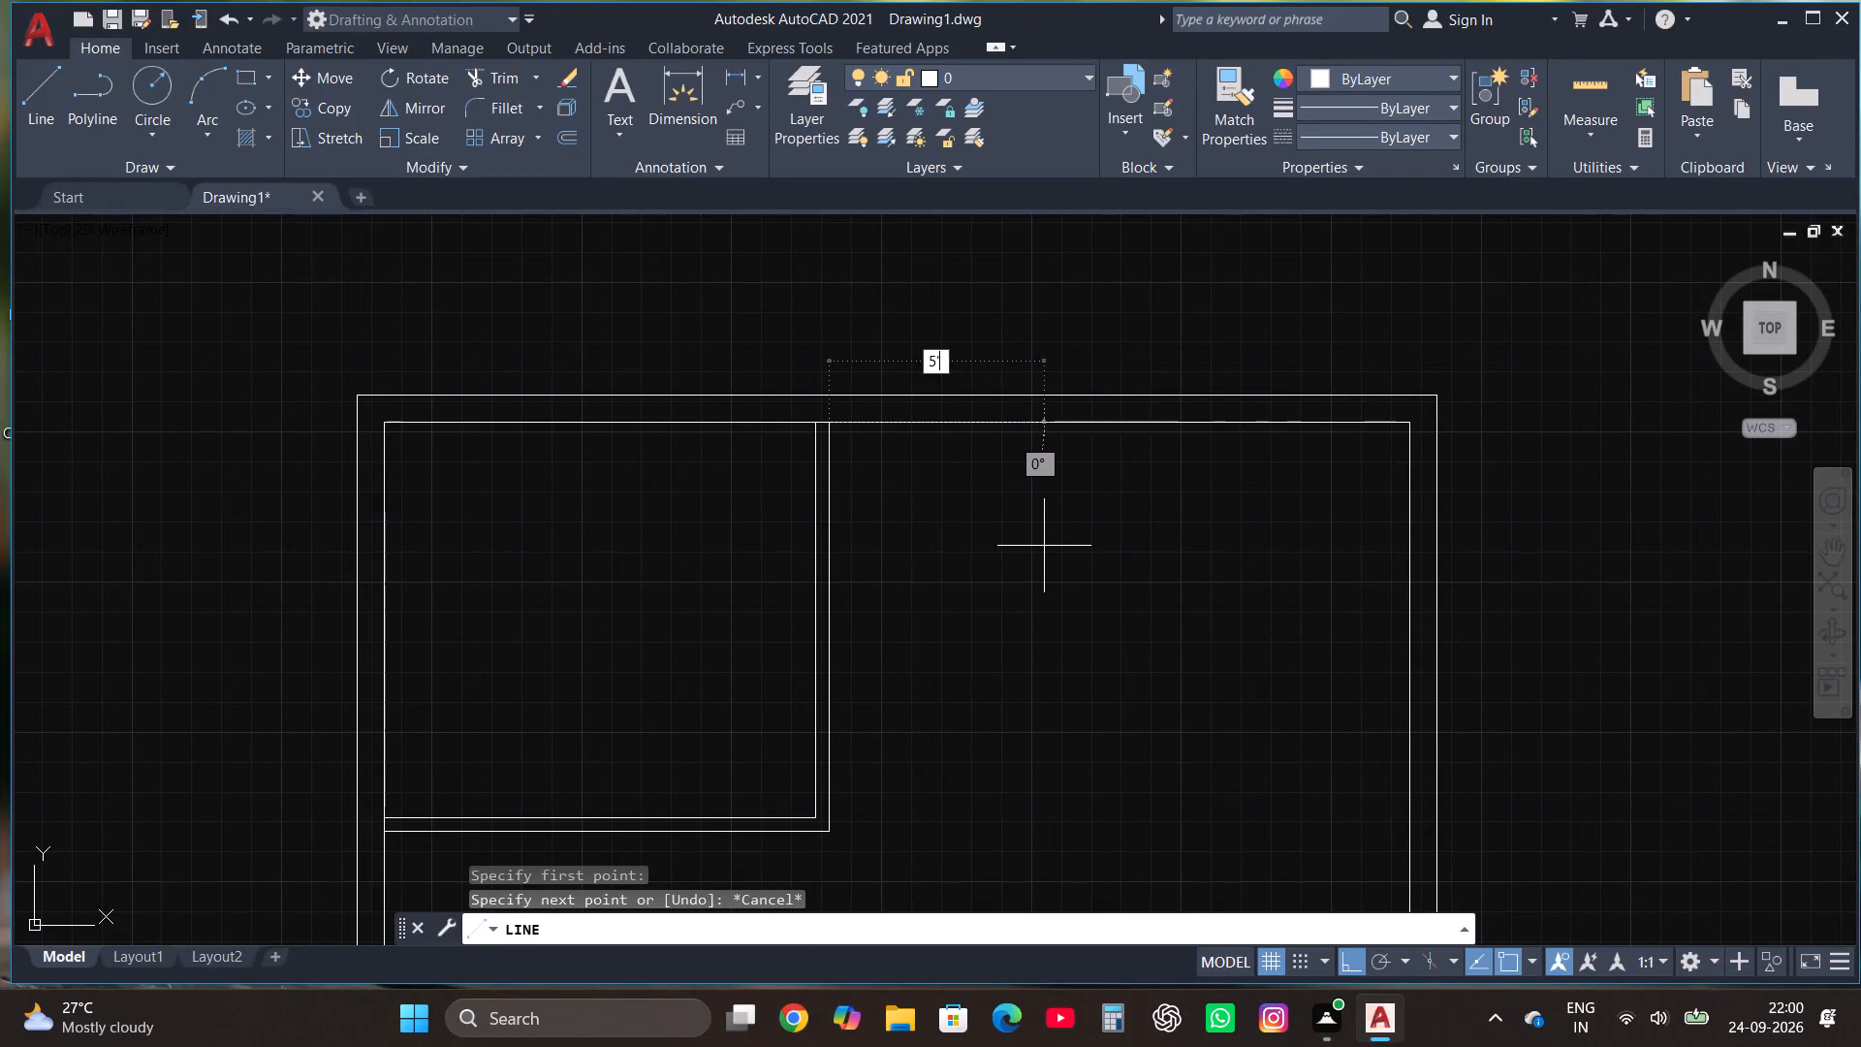
{"action": "type", "text": "4\""}
{"action": "key", "text": "Return"}
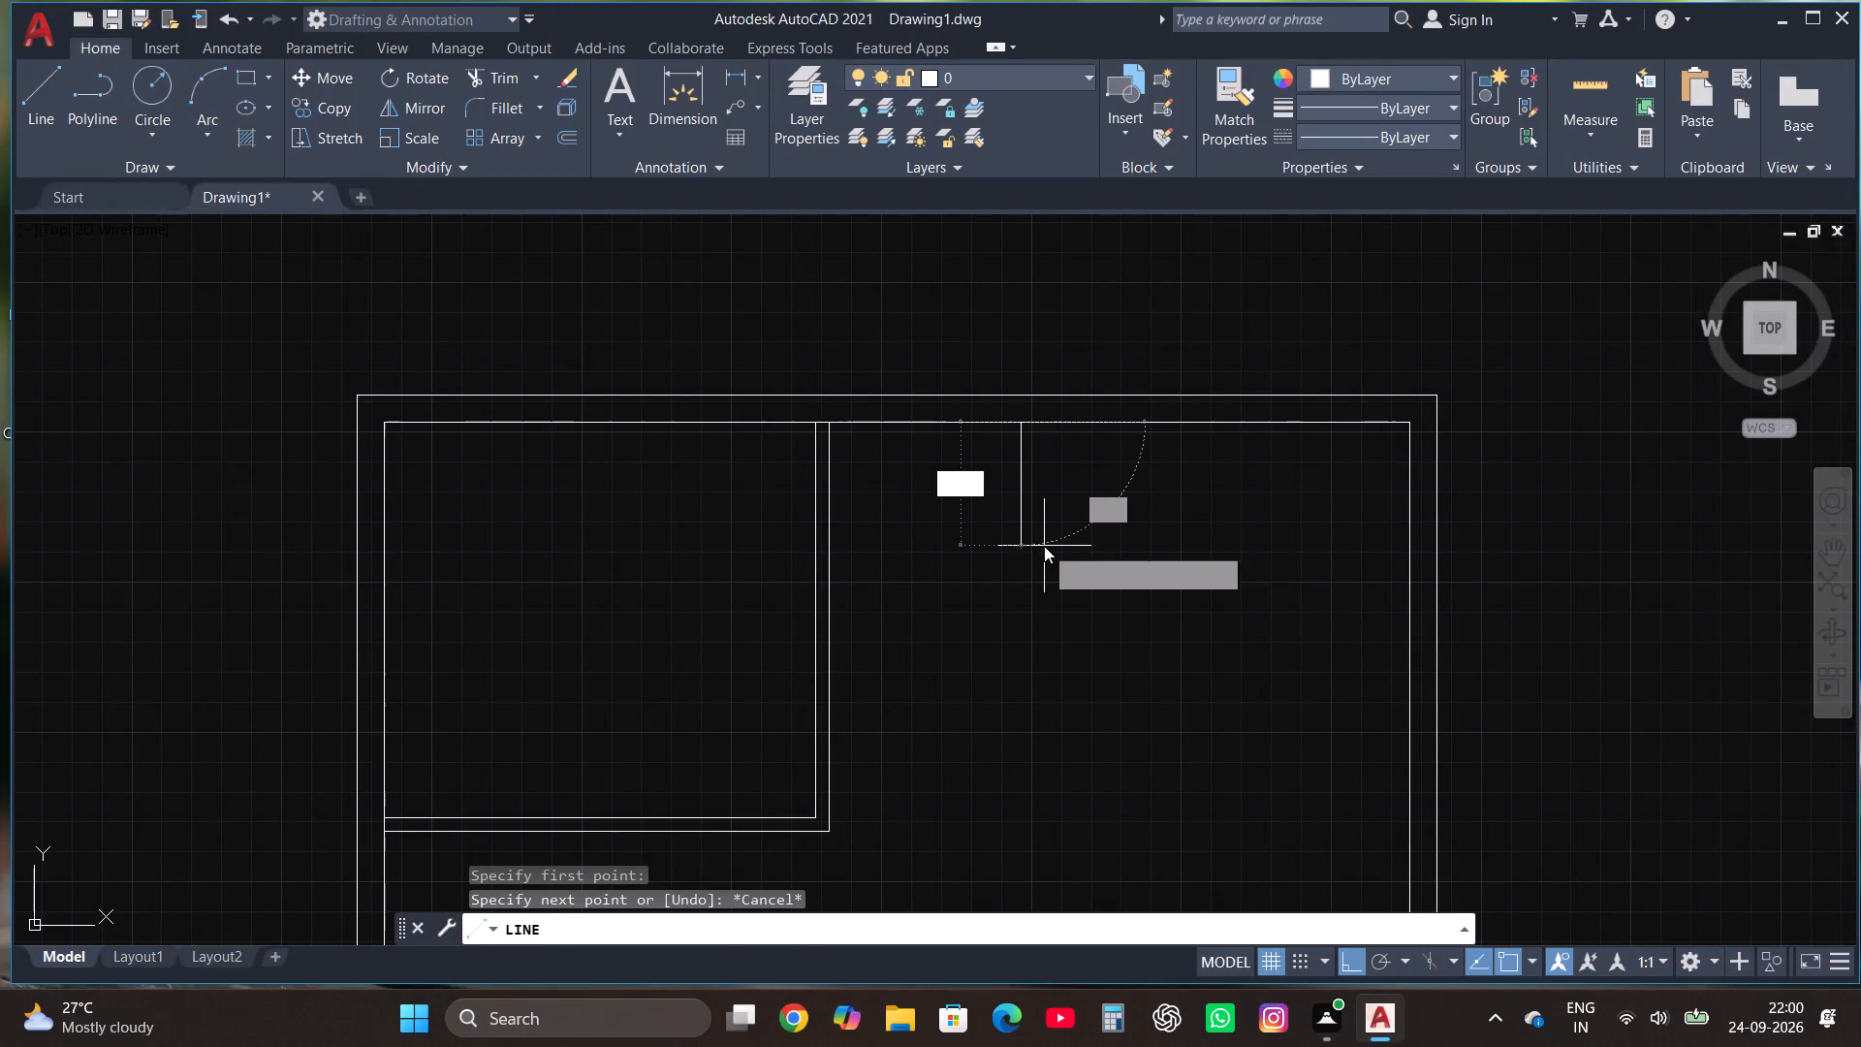
{"action": "type", "text": "7'9\""}
{"action": "key", "text": "Return"}
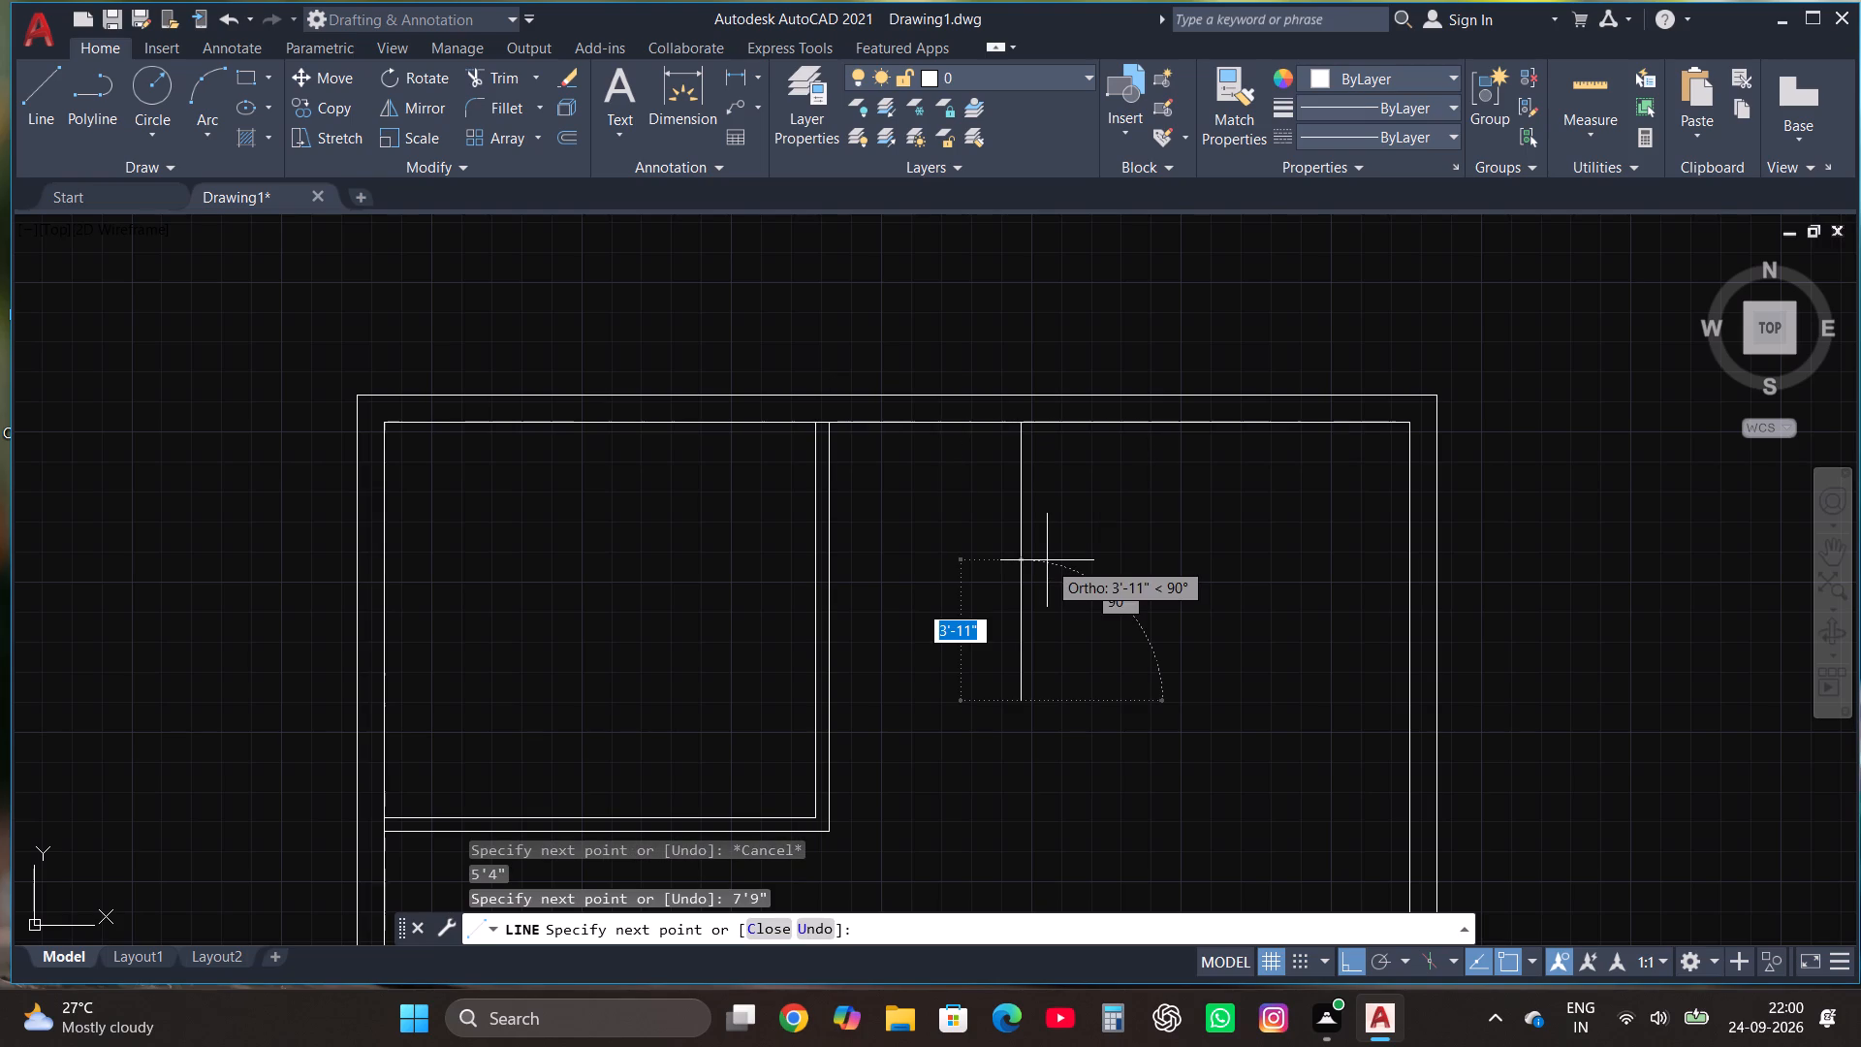
{"action": "scroll", "coordinate": [815, 704], "scroll_direction": "up", "scroll_amount": 4}
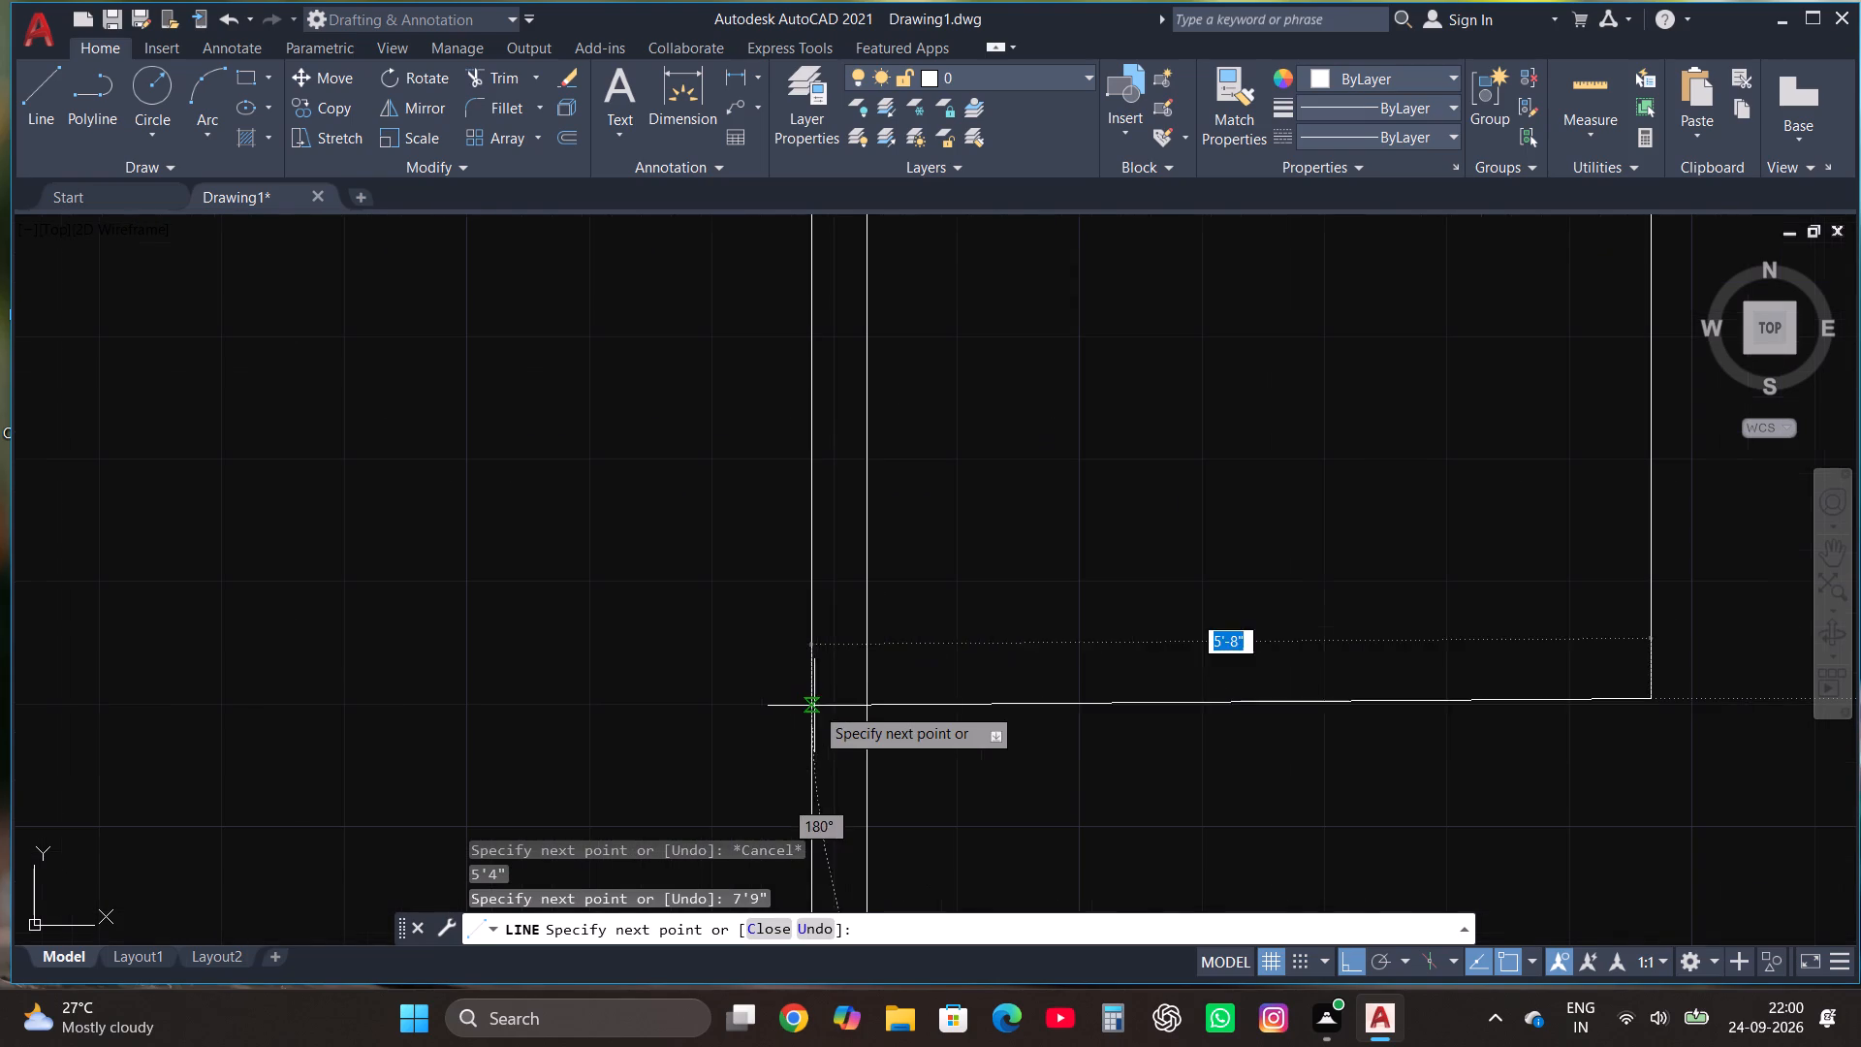
{"action": "left_click", "coordinate": [833, 695]}
{"action": "key", "text": "Escape"}
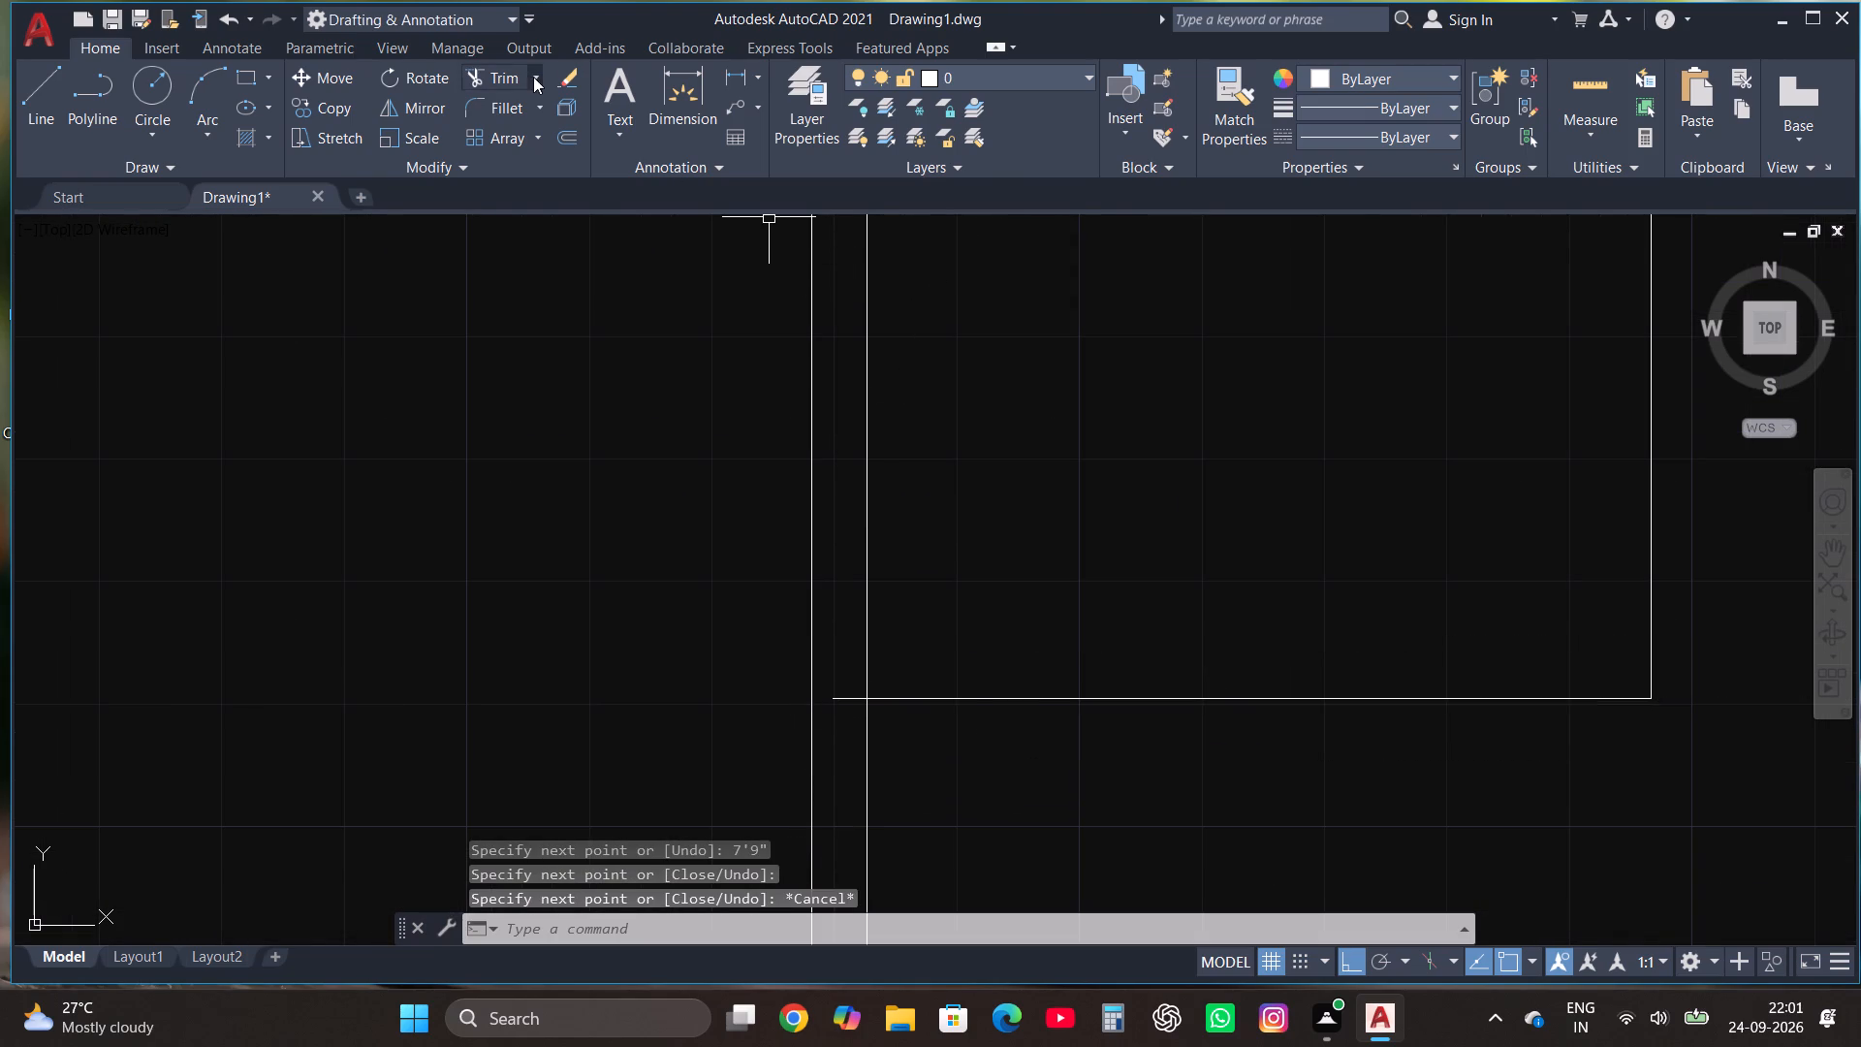
Trim the new line's short end that overshoots into the partition wall.
{"action": "left_click", "coordinate": [478, 81]}
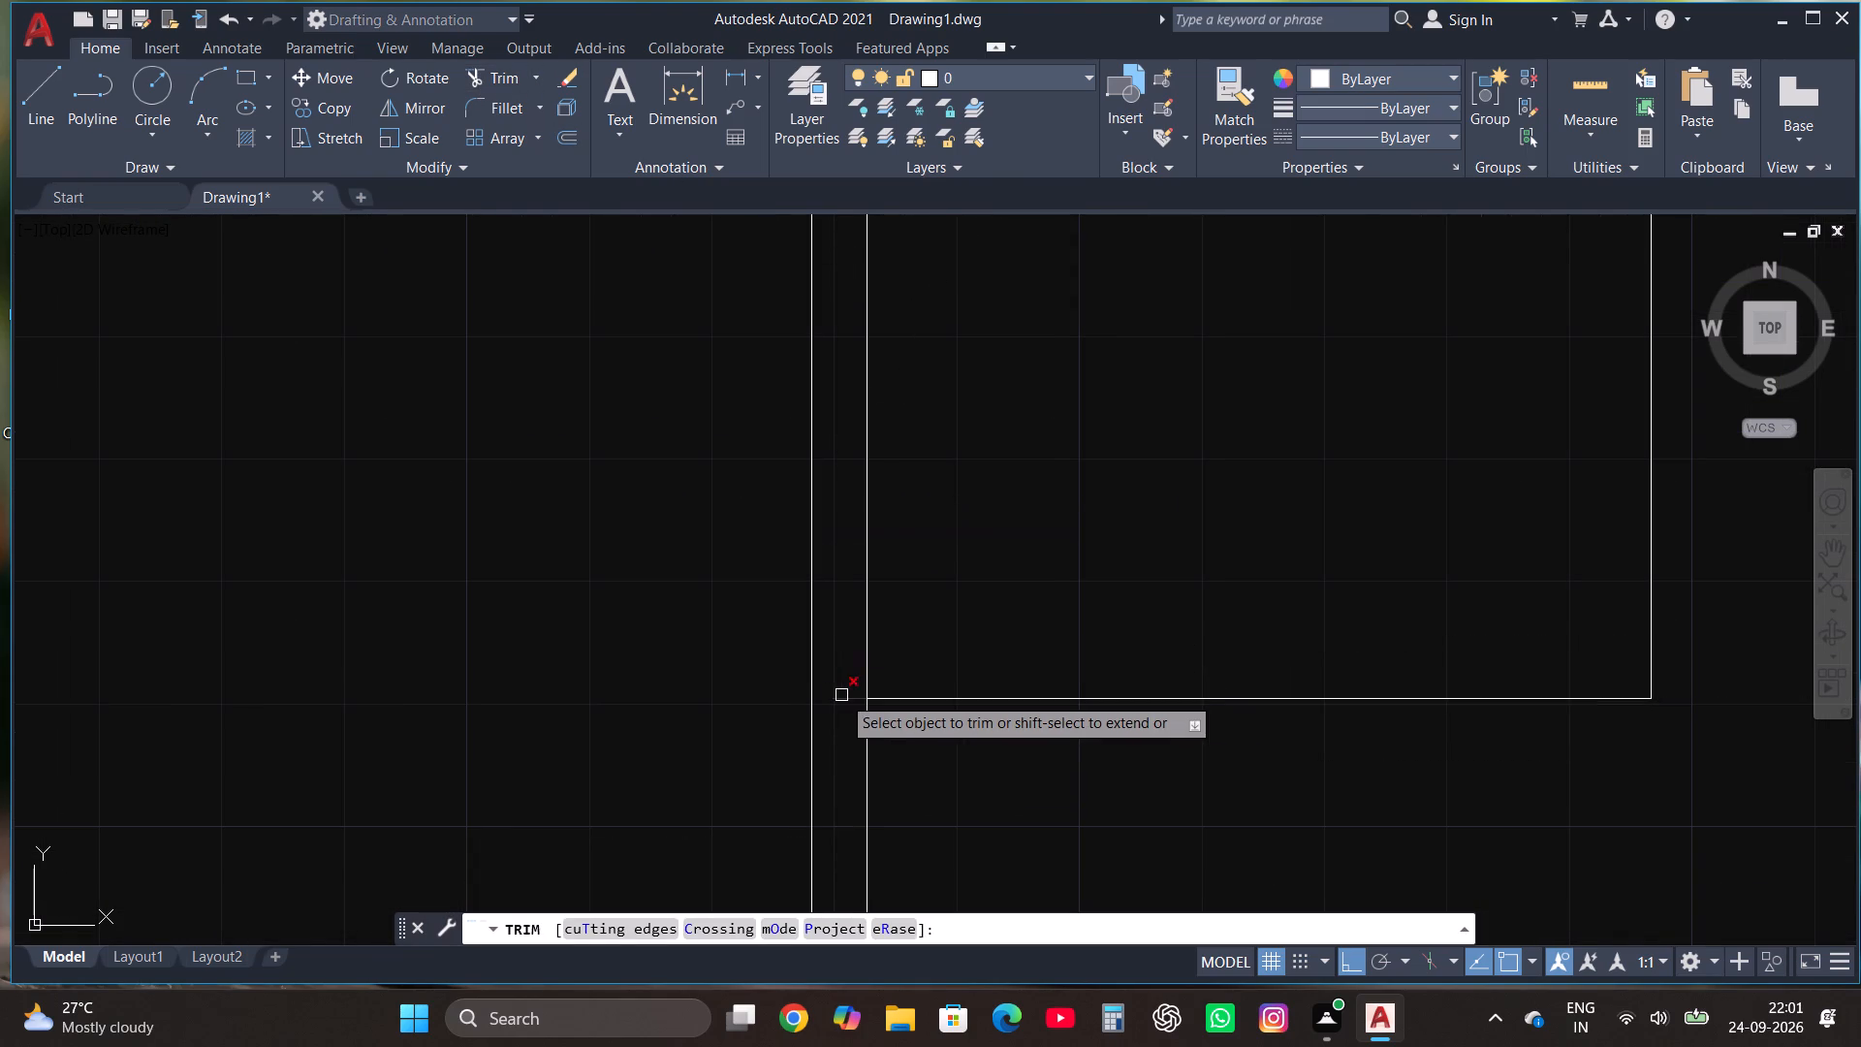
{"action": "left_click", "coordinate": [841, 695]}
{"action": "key", "text": "Escape"}
Offset the small room's vertical and horizontal lines outward by 4.5" for the wall thickness.
{"action": "scroll", "coordinate": [840, 637], "scroll_direction": "down", "scroll_amount": 2}
{"action": "left_click_drag", "start_coordinate": [1187, 725], "coordinate": [1186, 716]}
{"action": "left_click", "coordinate": [1140, 602]}
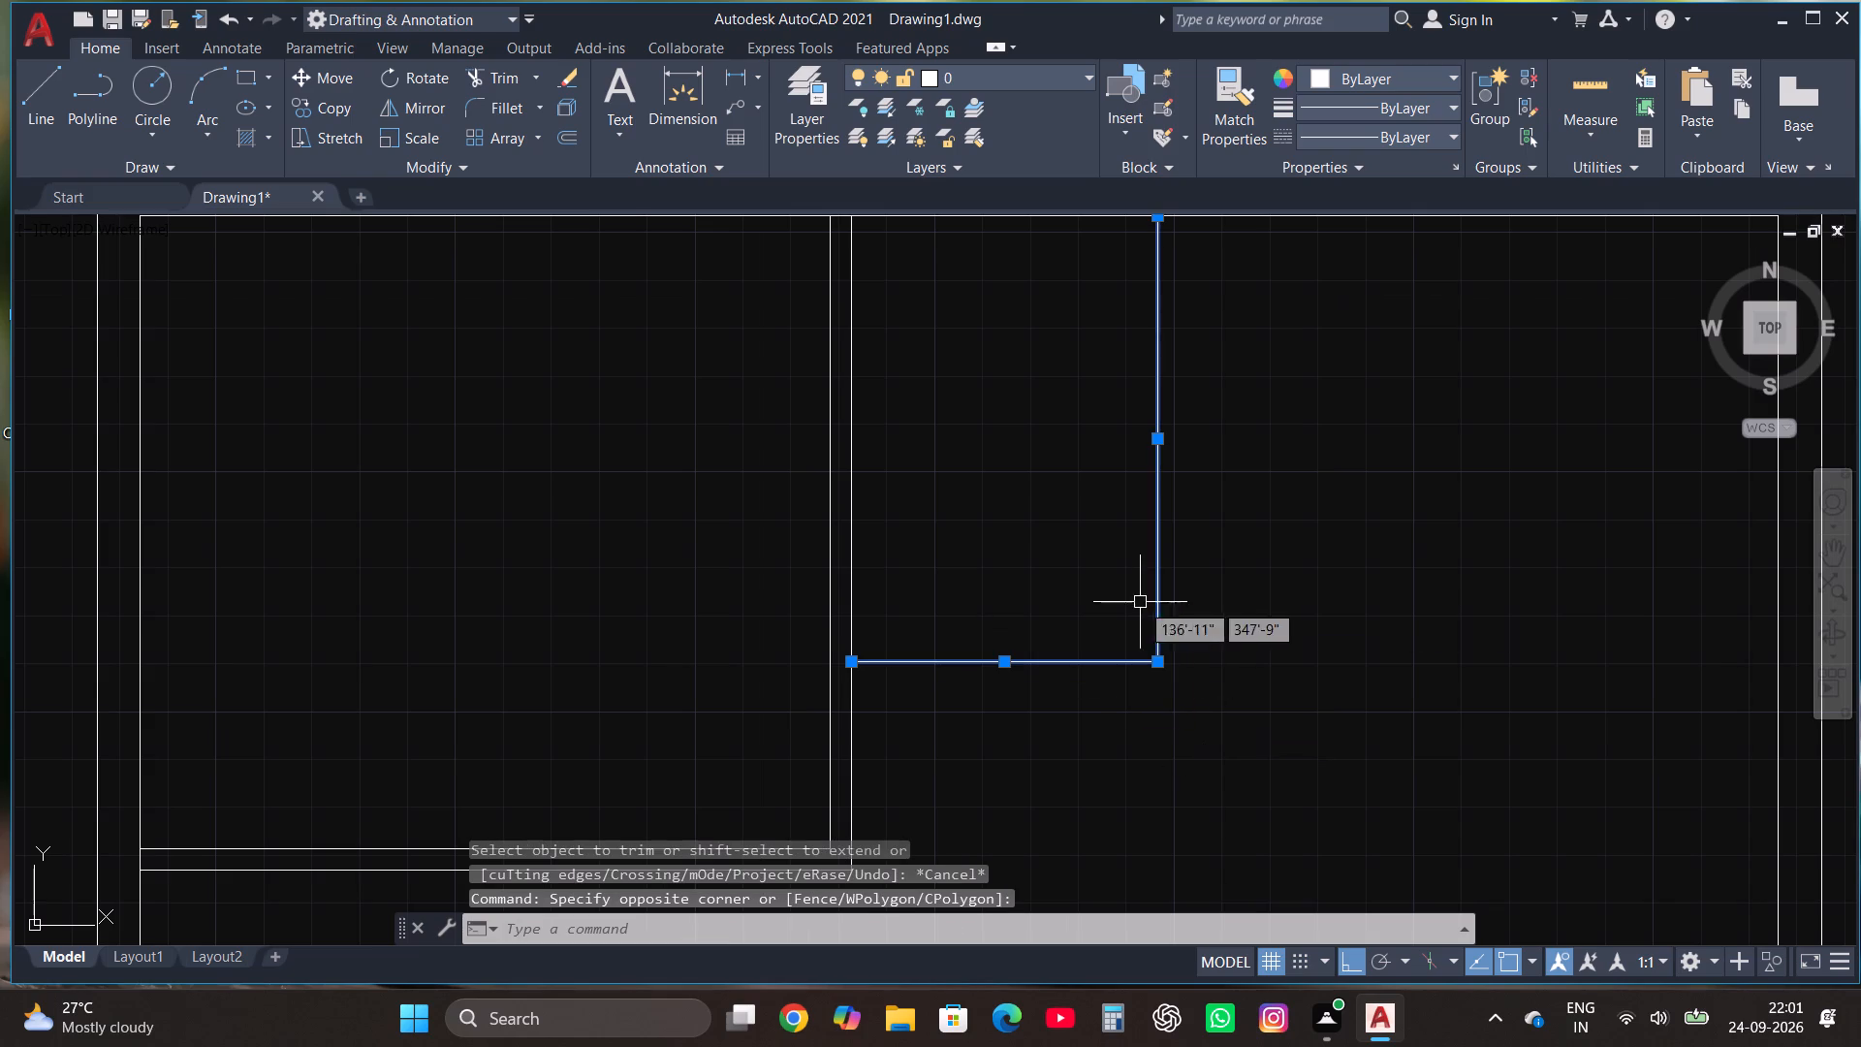
{"action": "left_click", "coordinate": [571, 136]}
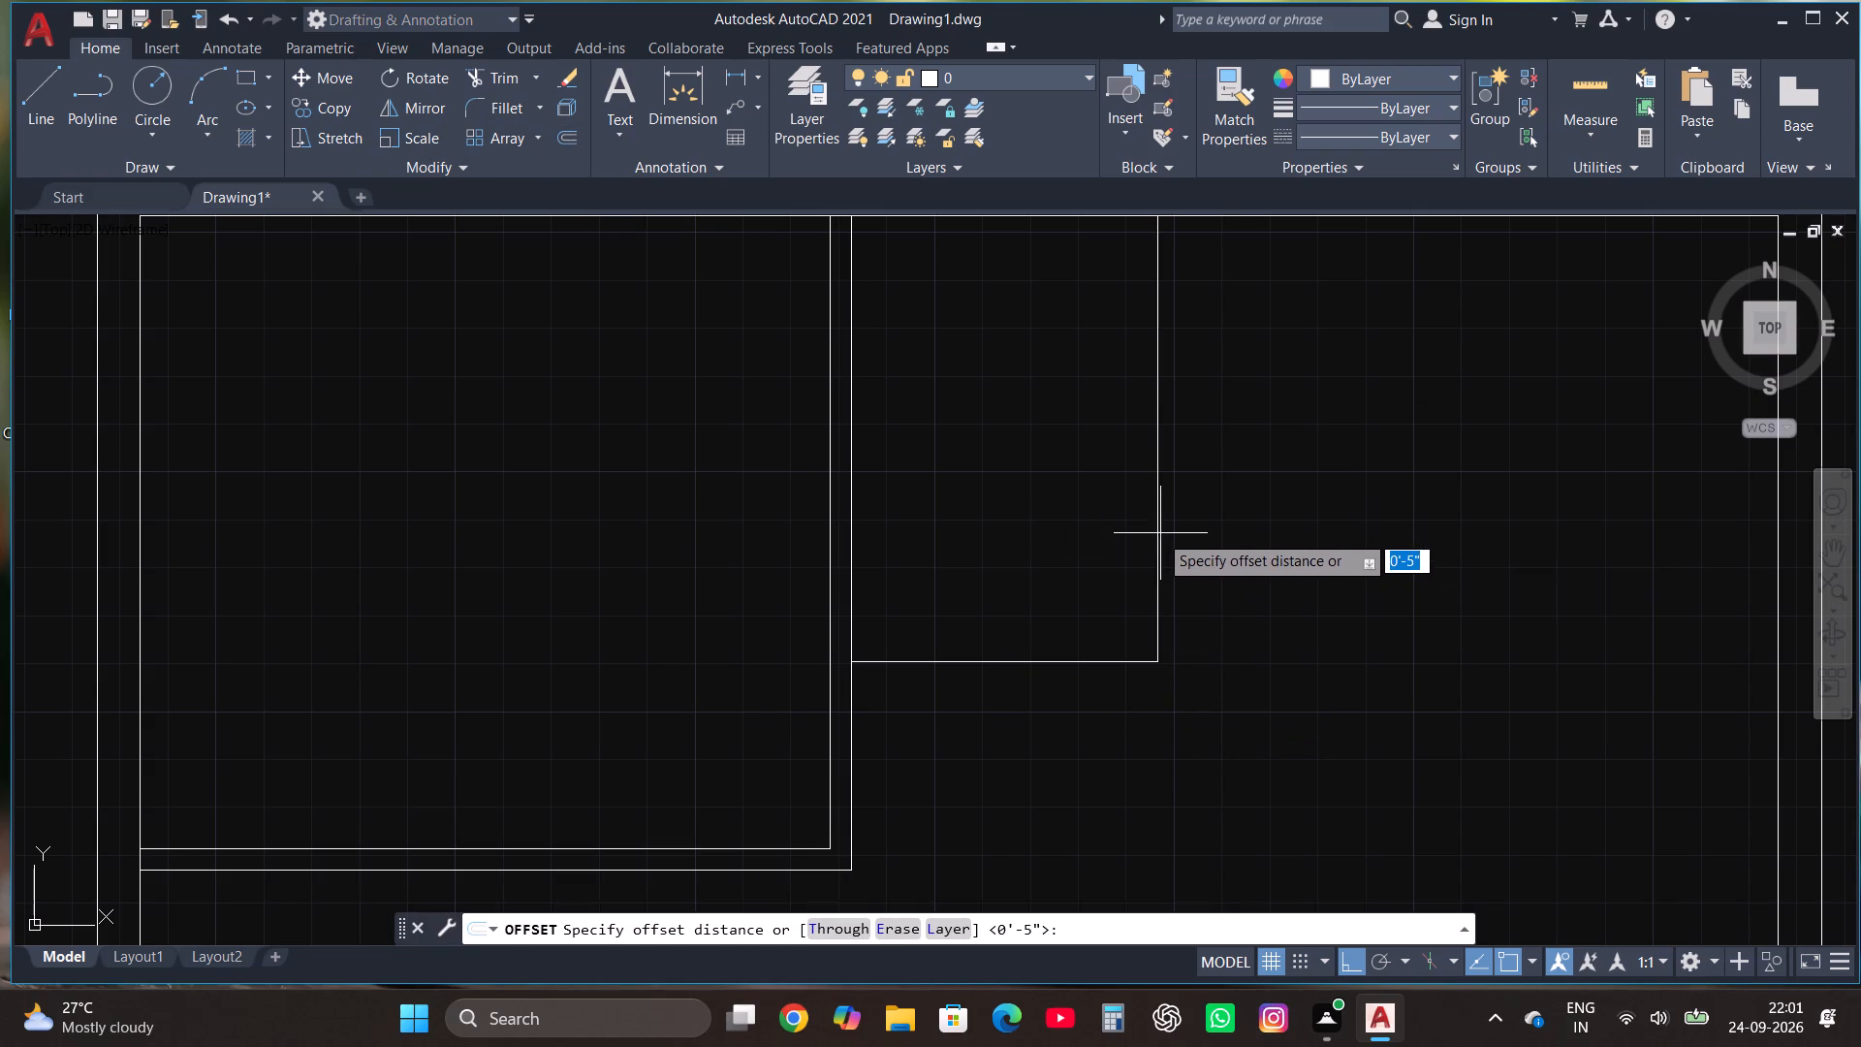
{"action": "left_click", "coordinate": [1158, 532]}
{"action": "left_click", "coordinate": [1175, 533]}
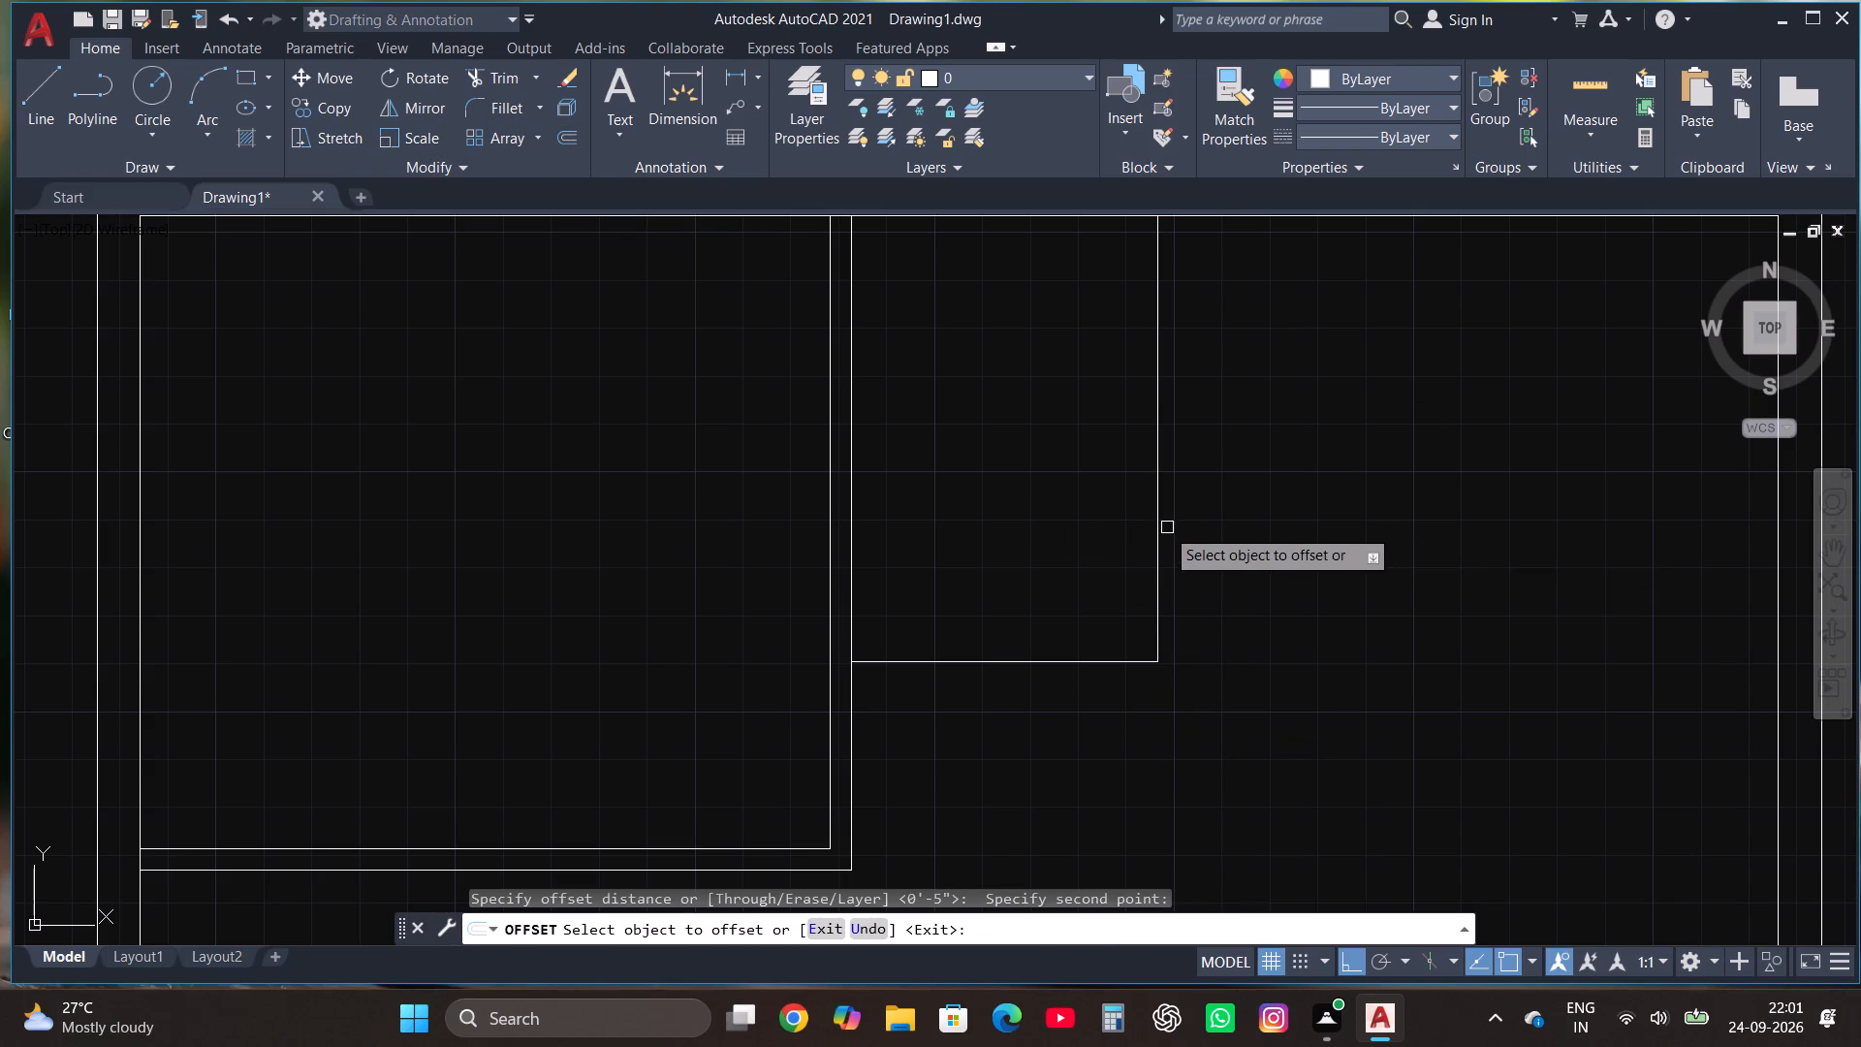
{"action": "left_click", "coordinate": [1161, 520]}
{"action": "type", "text": "4.5\""}
{"action": "key", "text": "Return"}
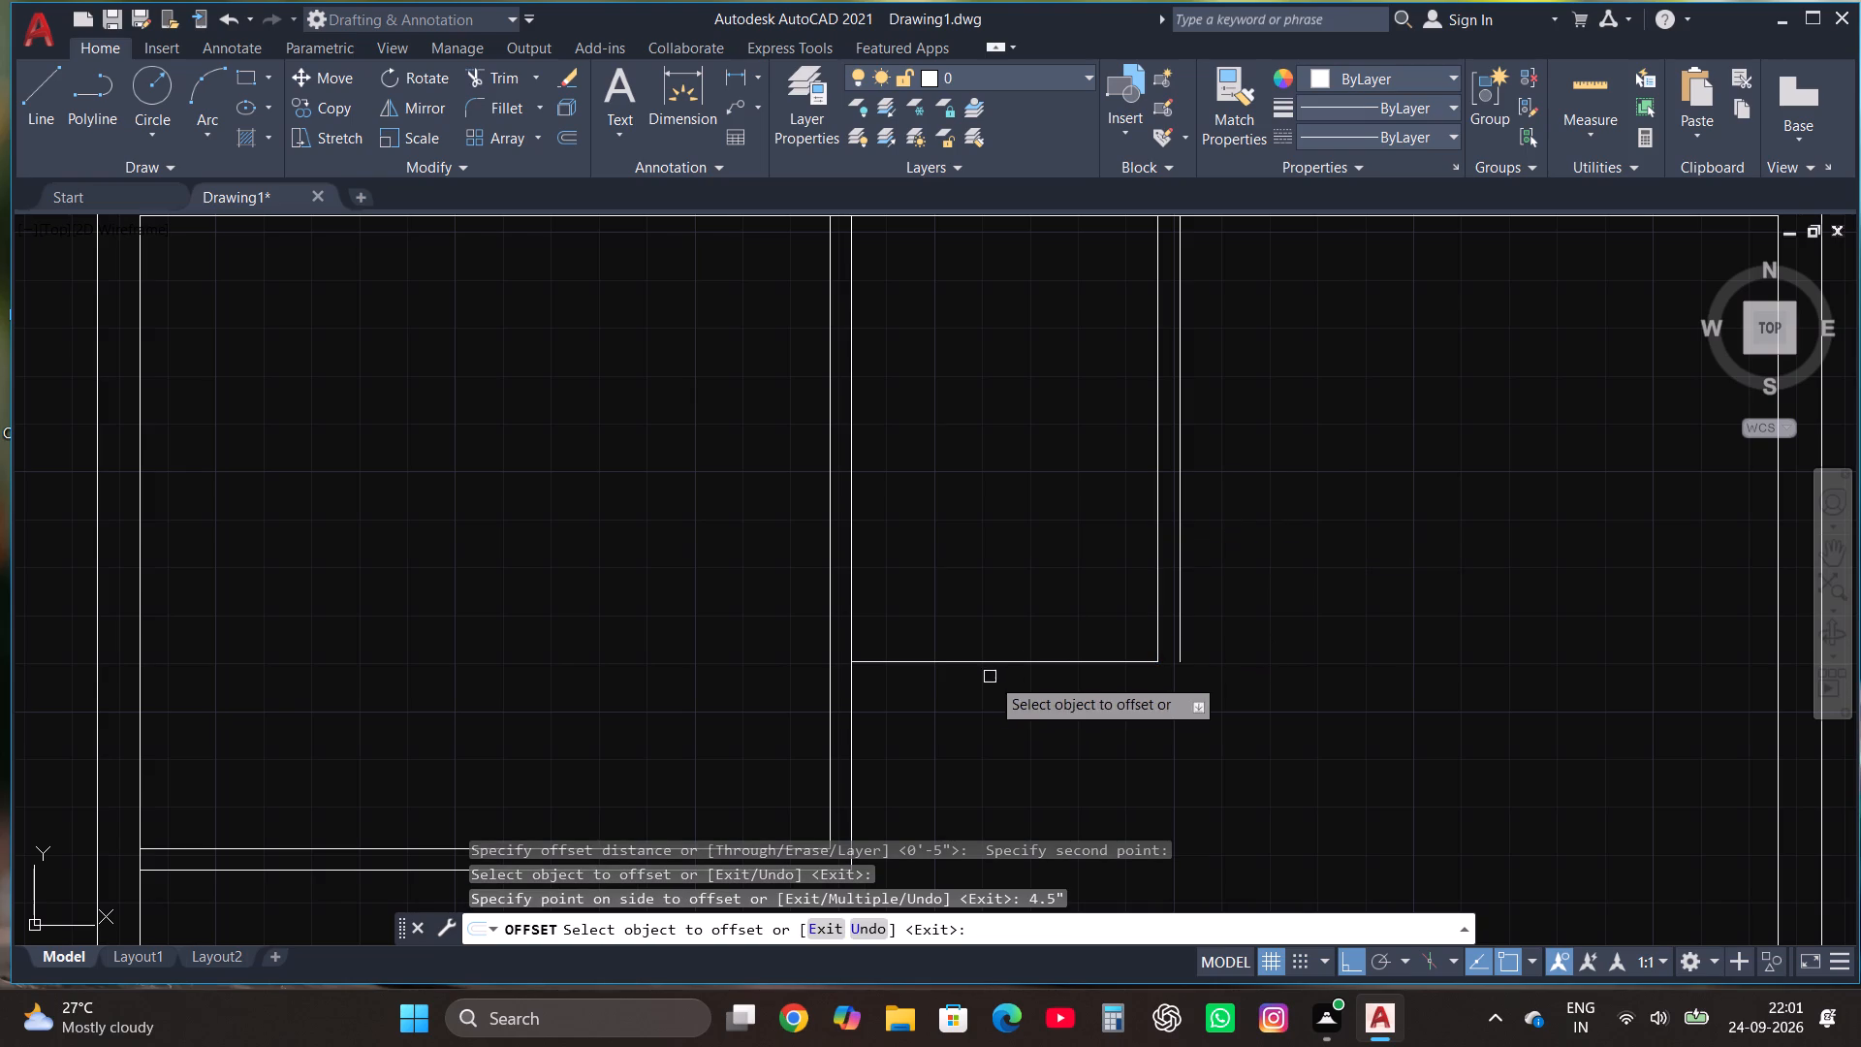
{"action": "left_click", "coordinate": [1003, 660]}
{"action": "type", "text": "4.5\""}
{"action": "key", "text": "Return"}
{"action": "key", "text": "Escape"}
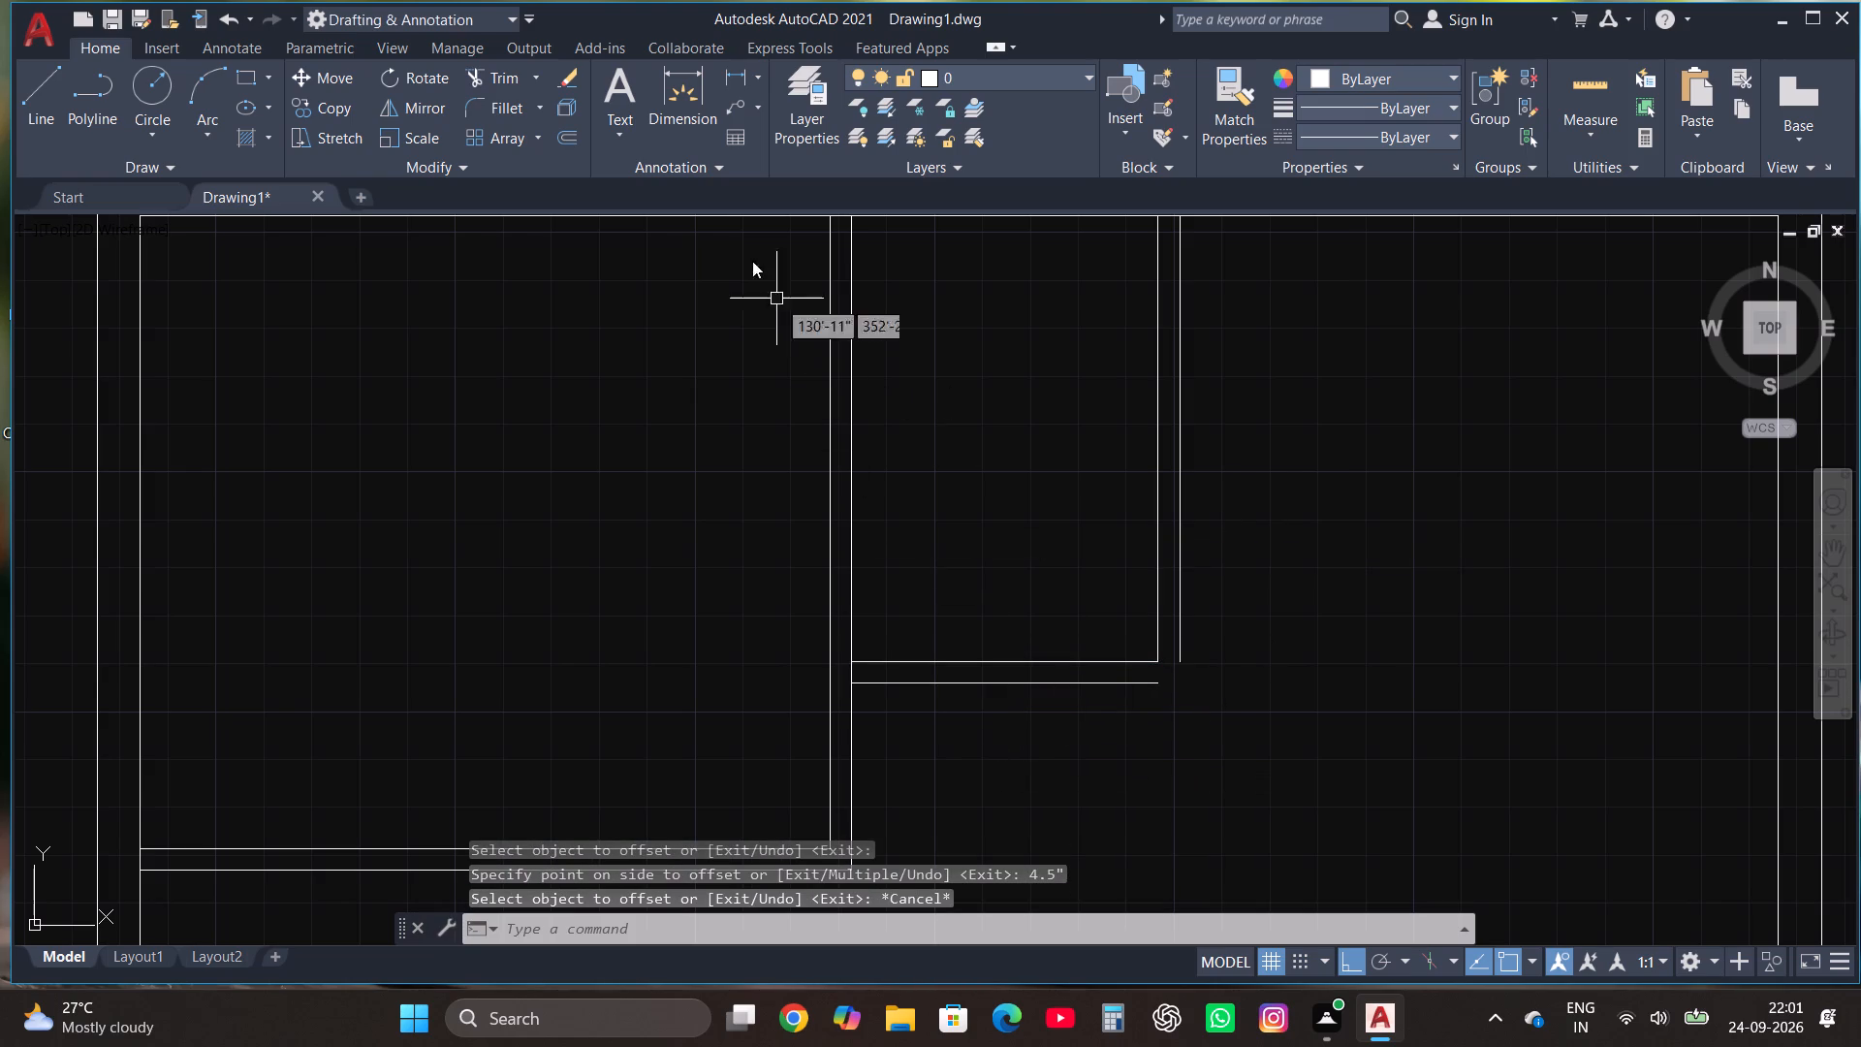
Fillet the two outer offset lines so they meet in a closed corner at the small room.
{"action": "left_click", "coordinate": [508, 102]}
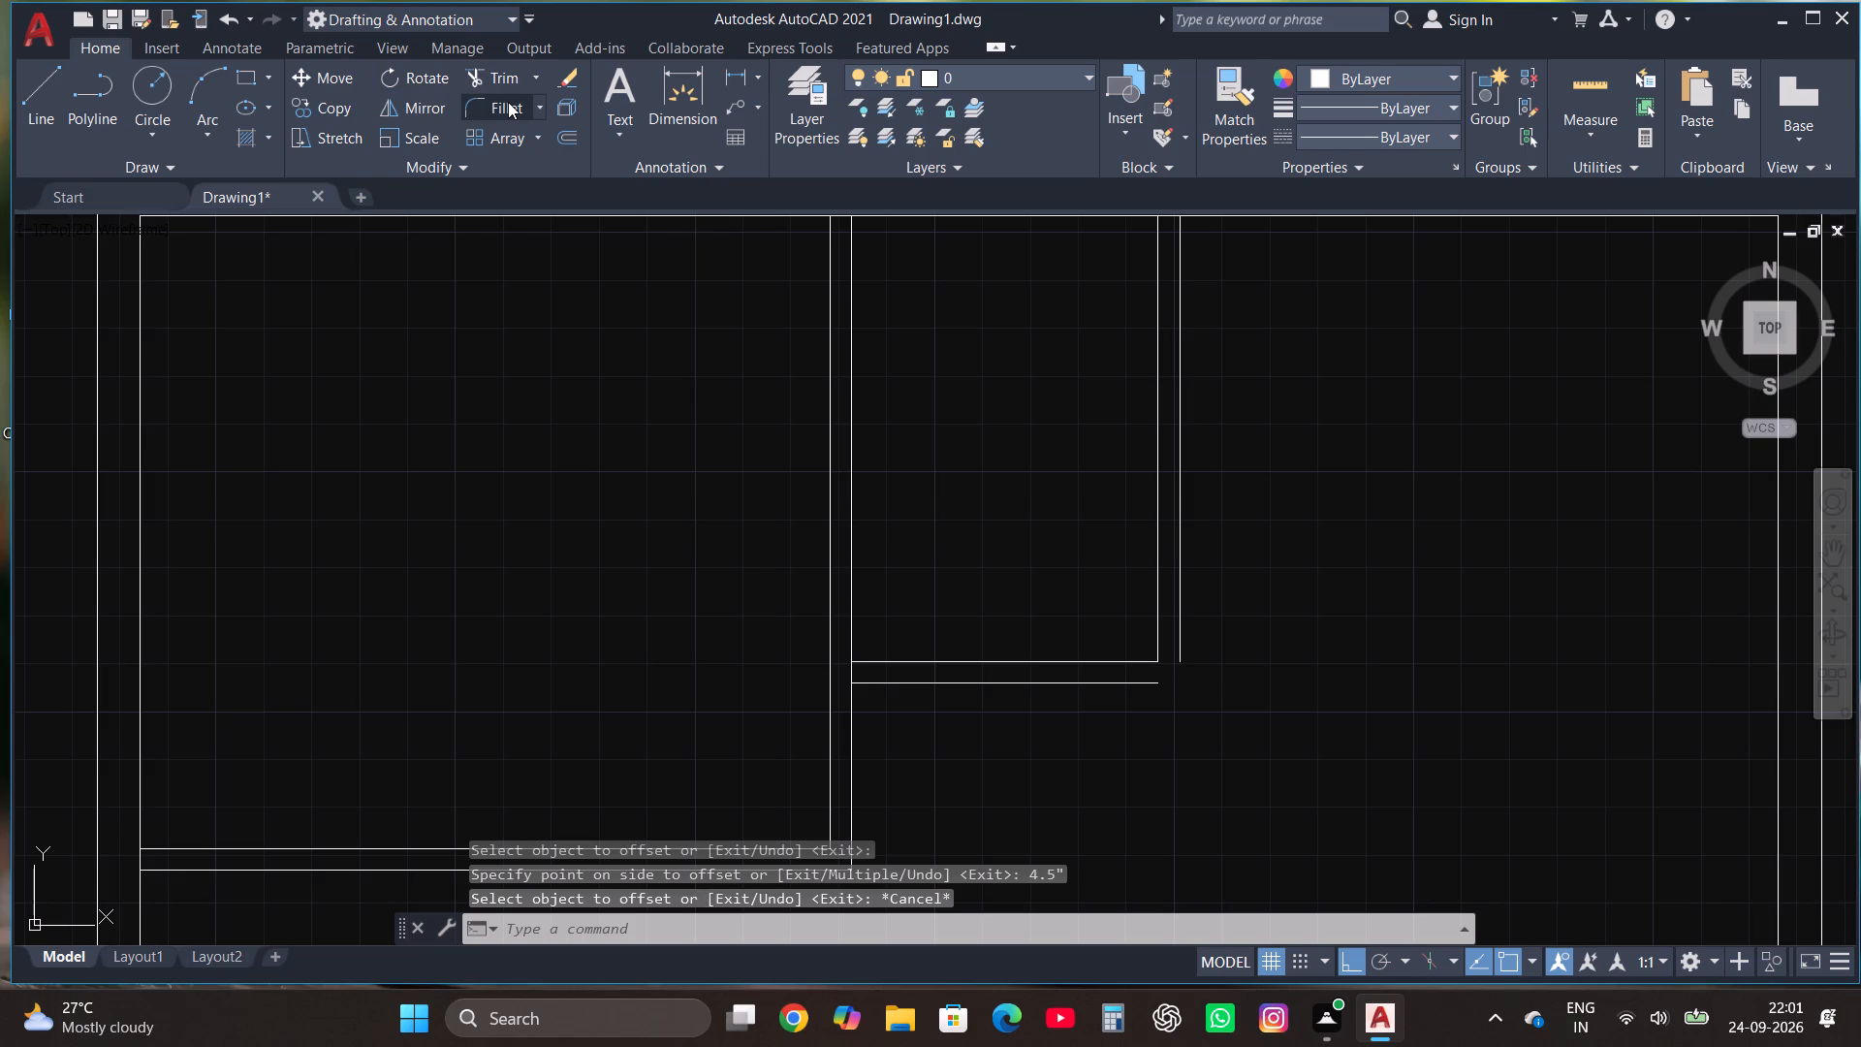
{"action": "left_click", "coordinate": [1113, 687]}
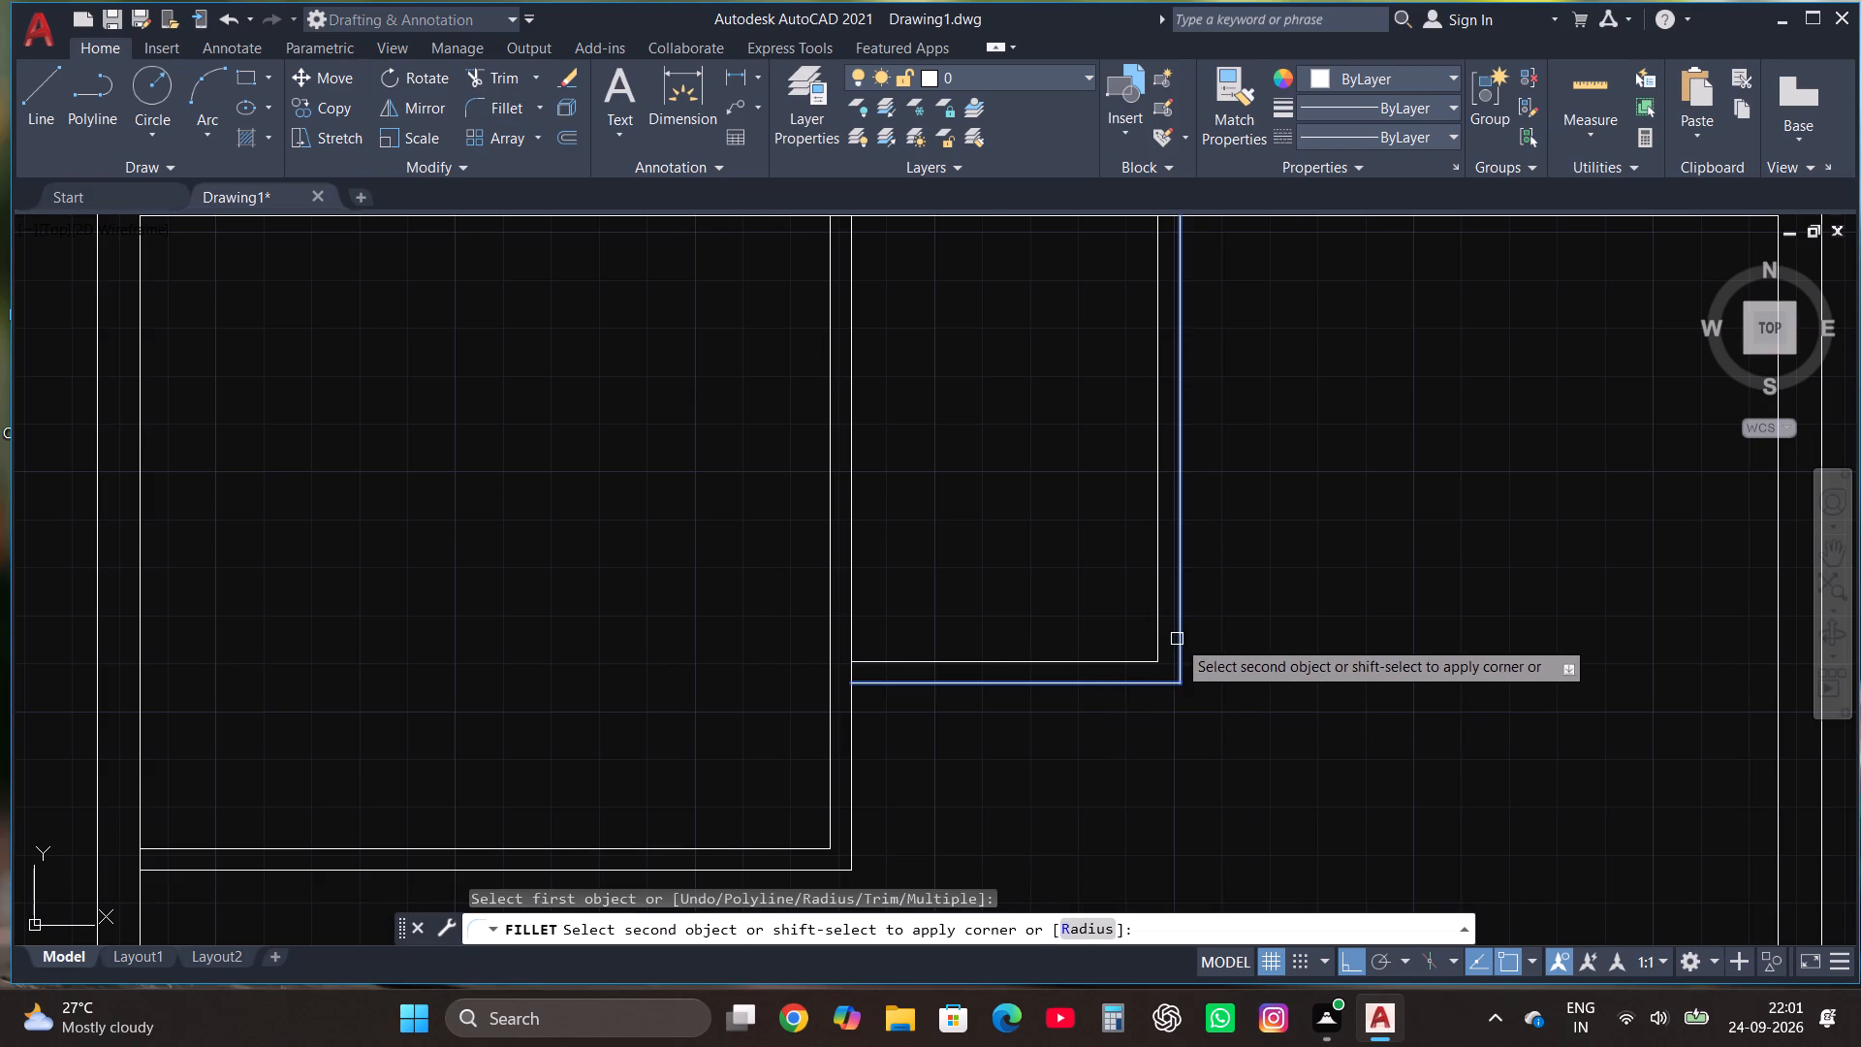
{"action": "left_click", "coordinate": [1177, 639]}
{"action": "key", "text": "Escape"}
Draw a line from the outer wall's inner upper-right corner, 11' down and 11' left, for the corner room's boundary.
{"action": "scroll", "coordinate": [972, 623], "scroll_direction": "down", "scroll_amount": 2}
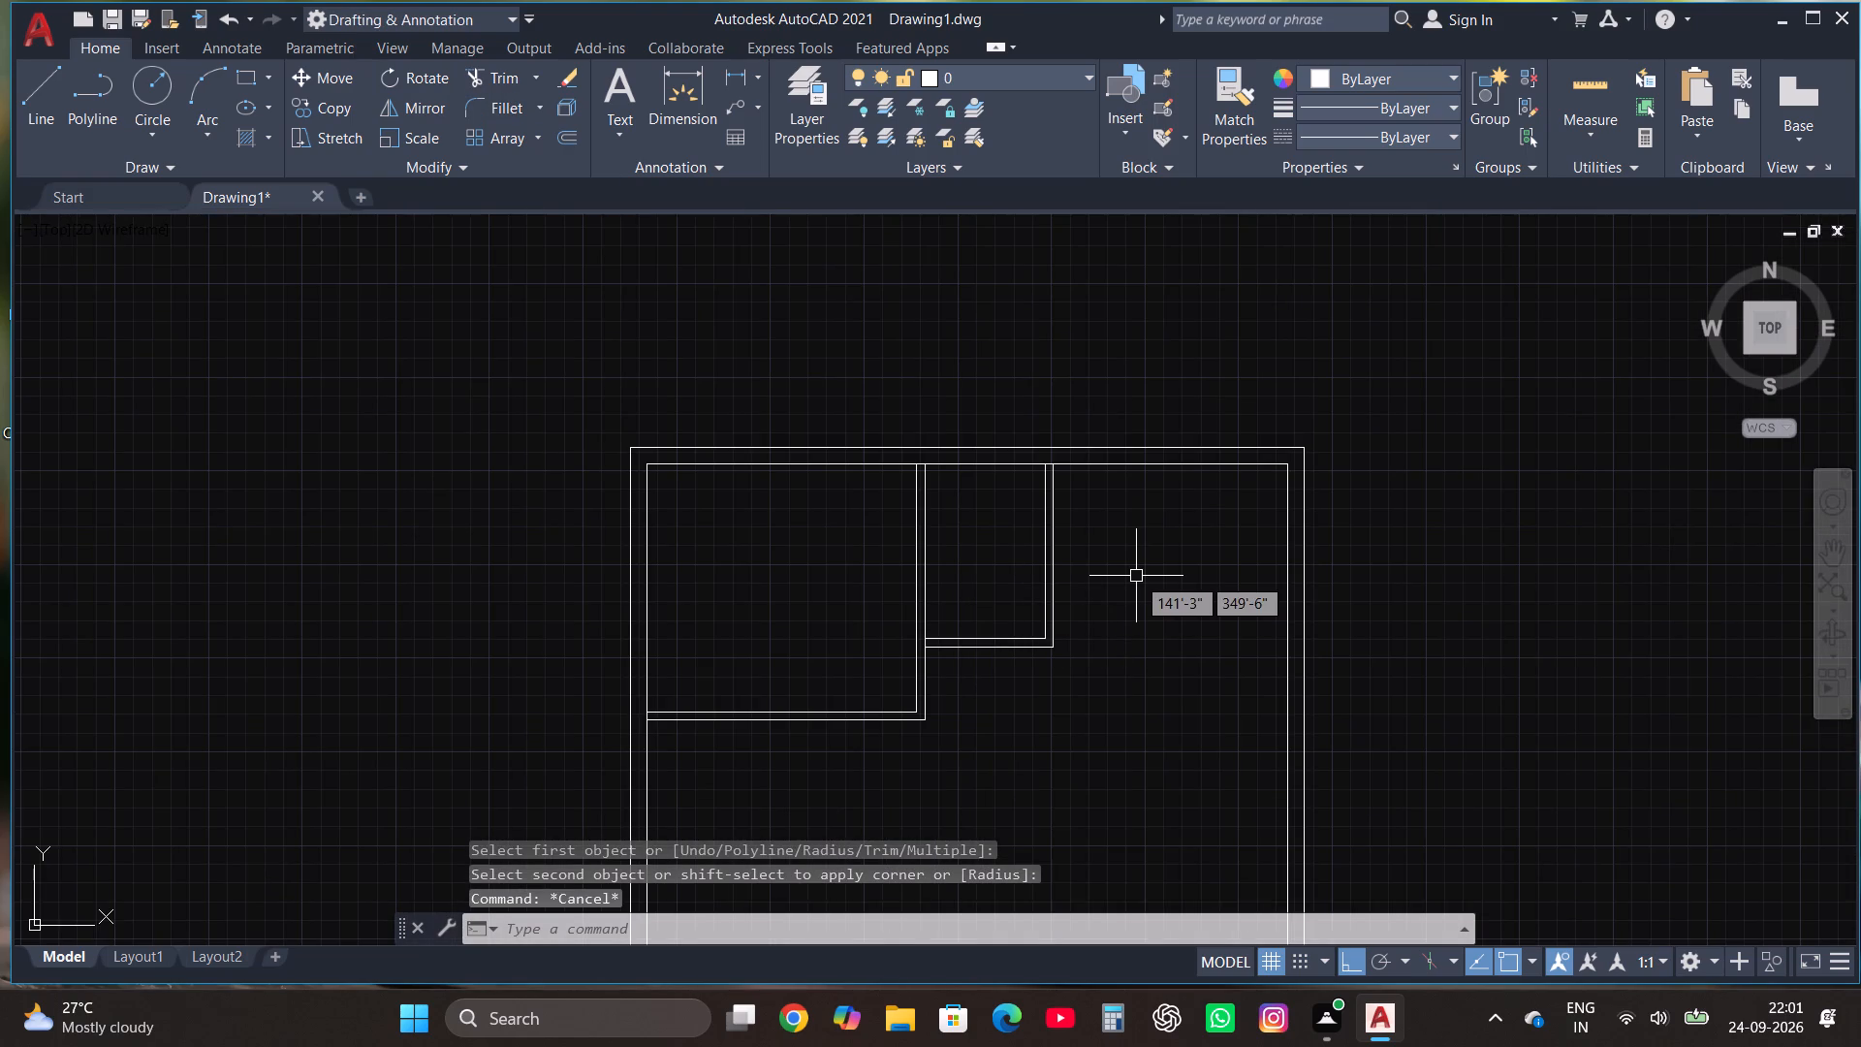
{"action": "left_click", "coordinate": [44, 86]}
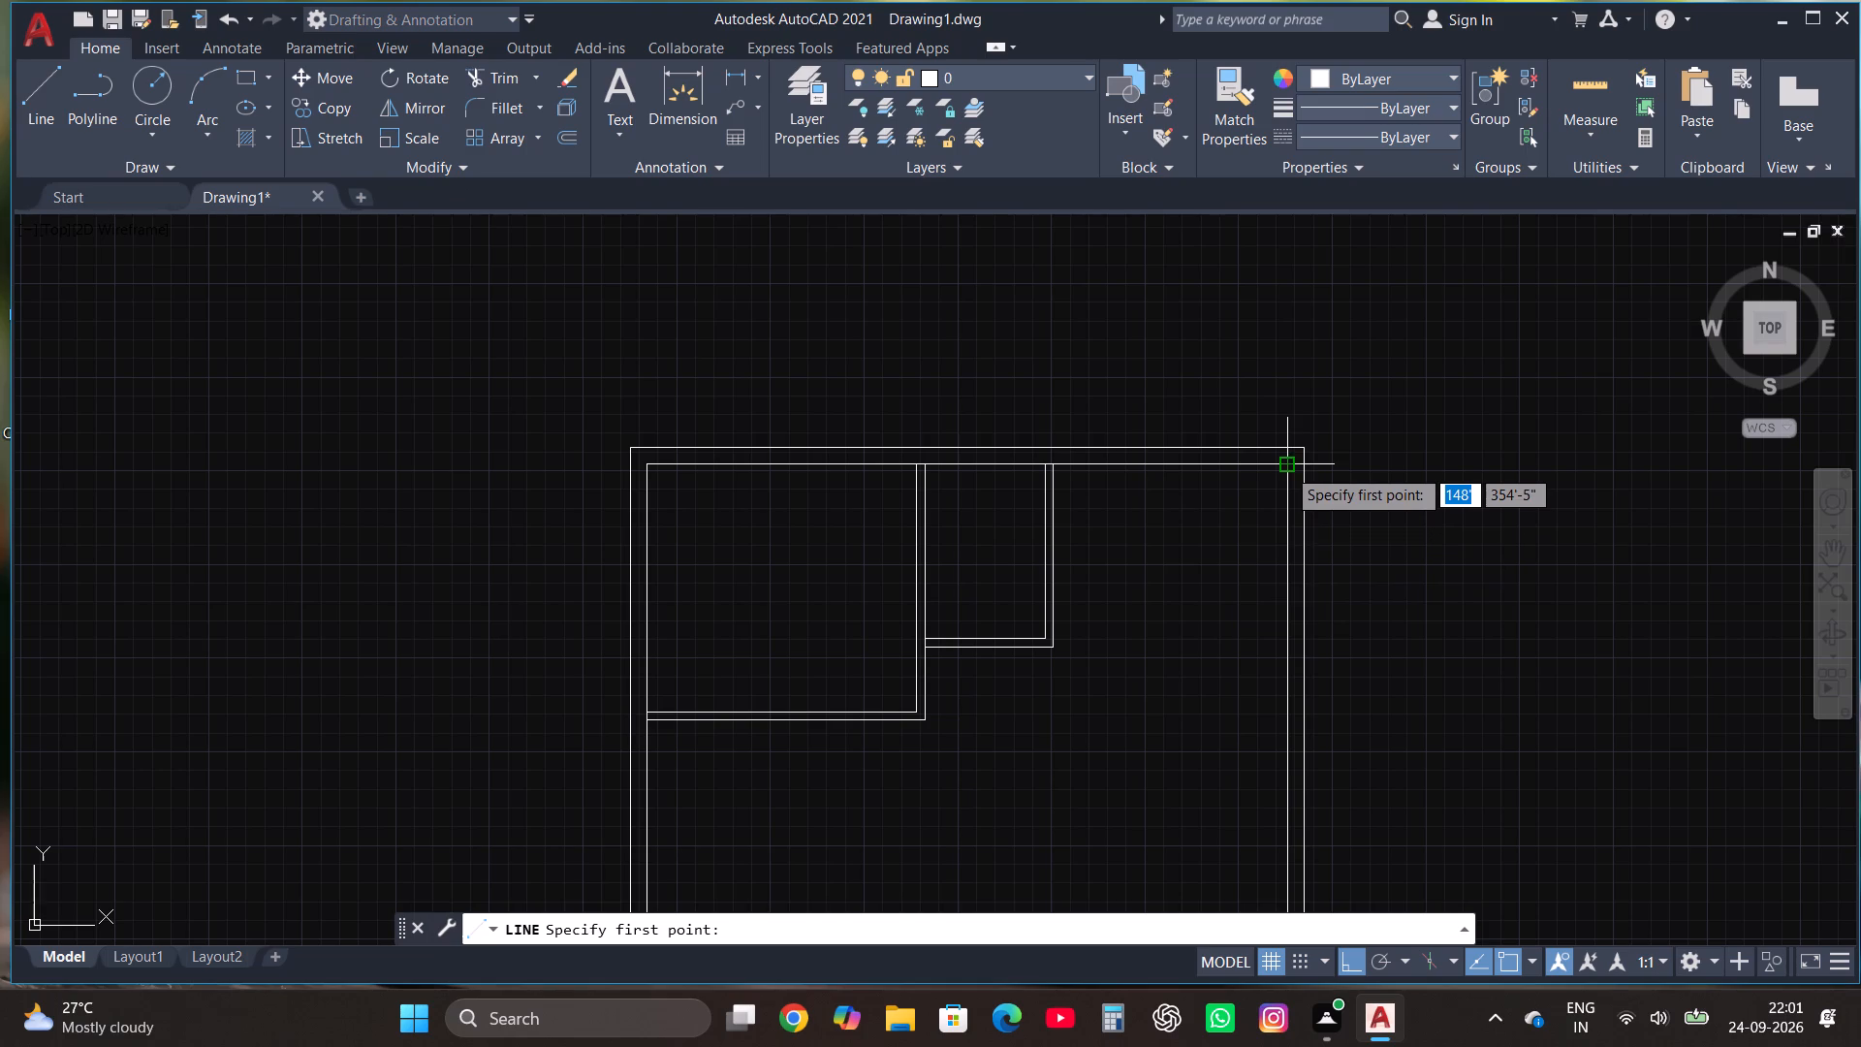
{"action": "left_click", "coordinate": [1288, 467]}
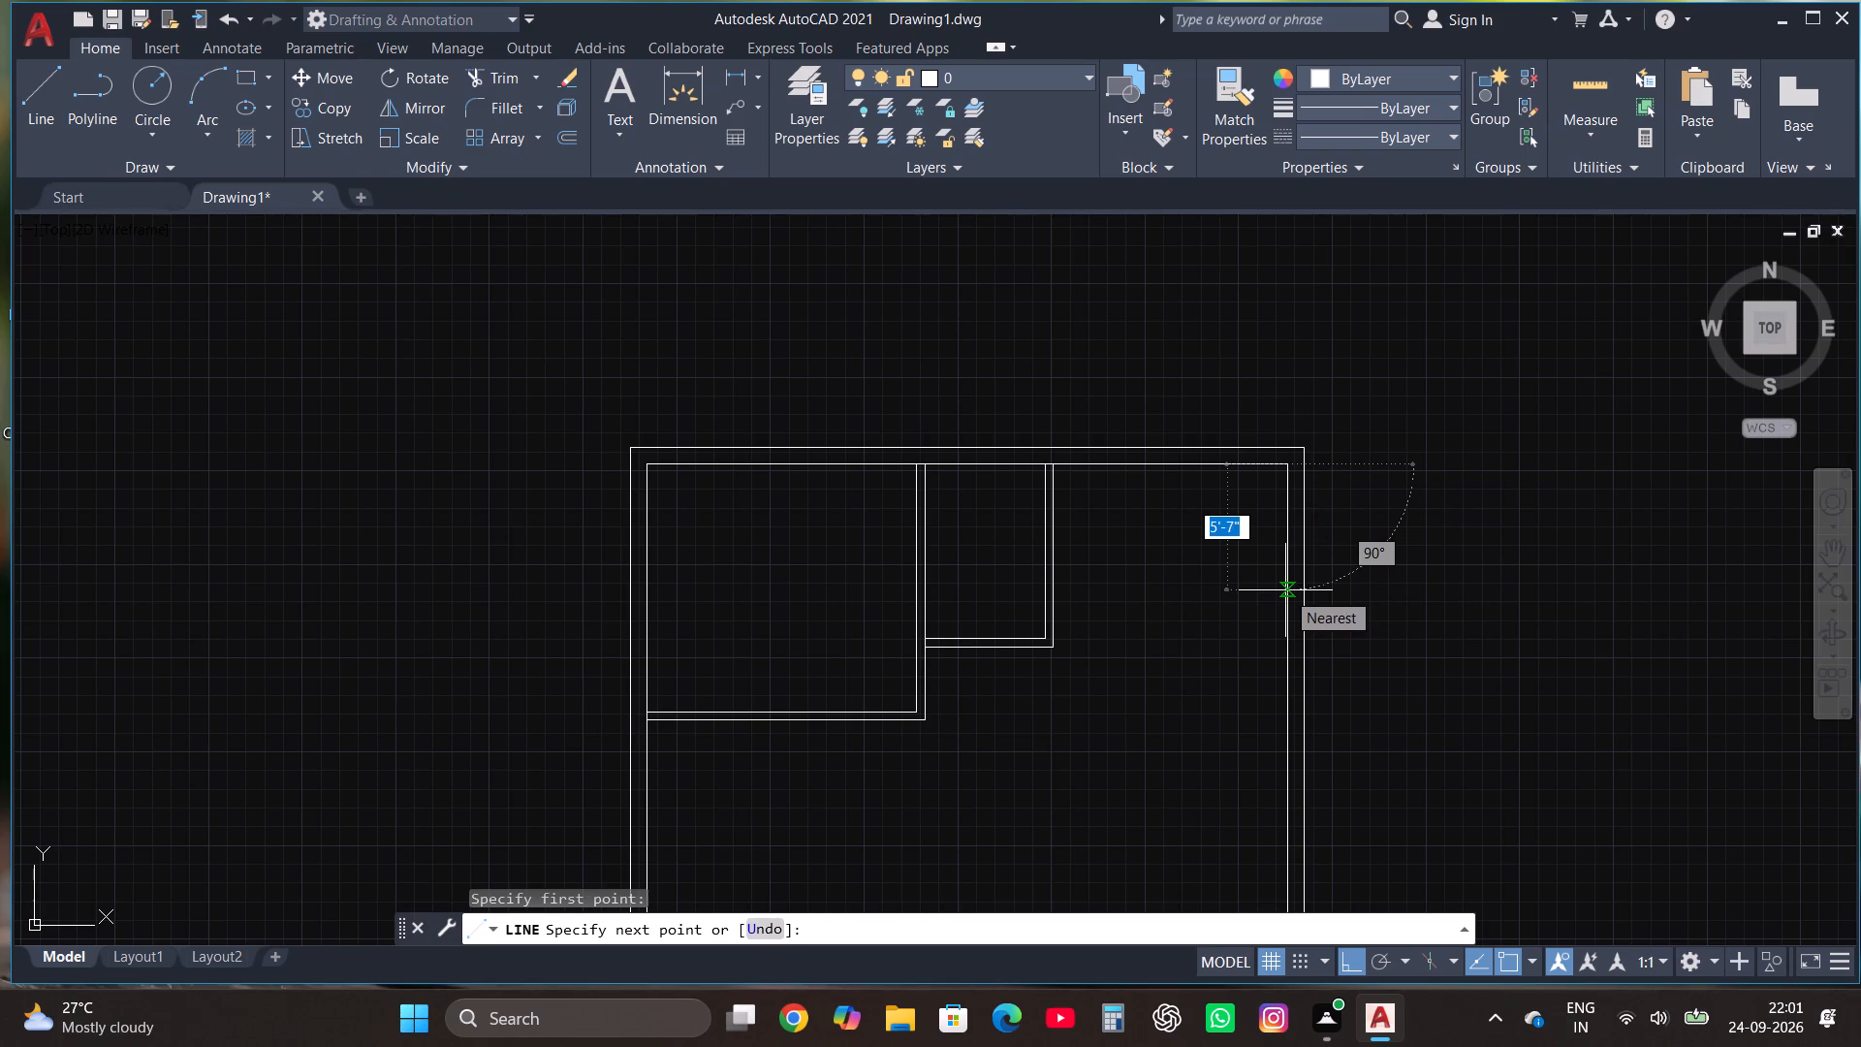
{"action": "type", "text": "11'"}
{"action": "key", "text": "Return"}
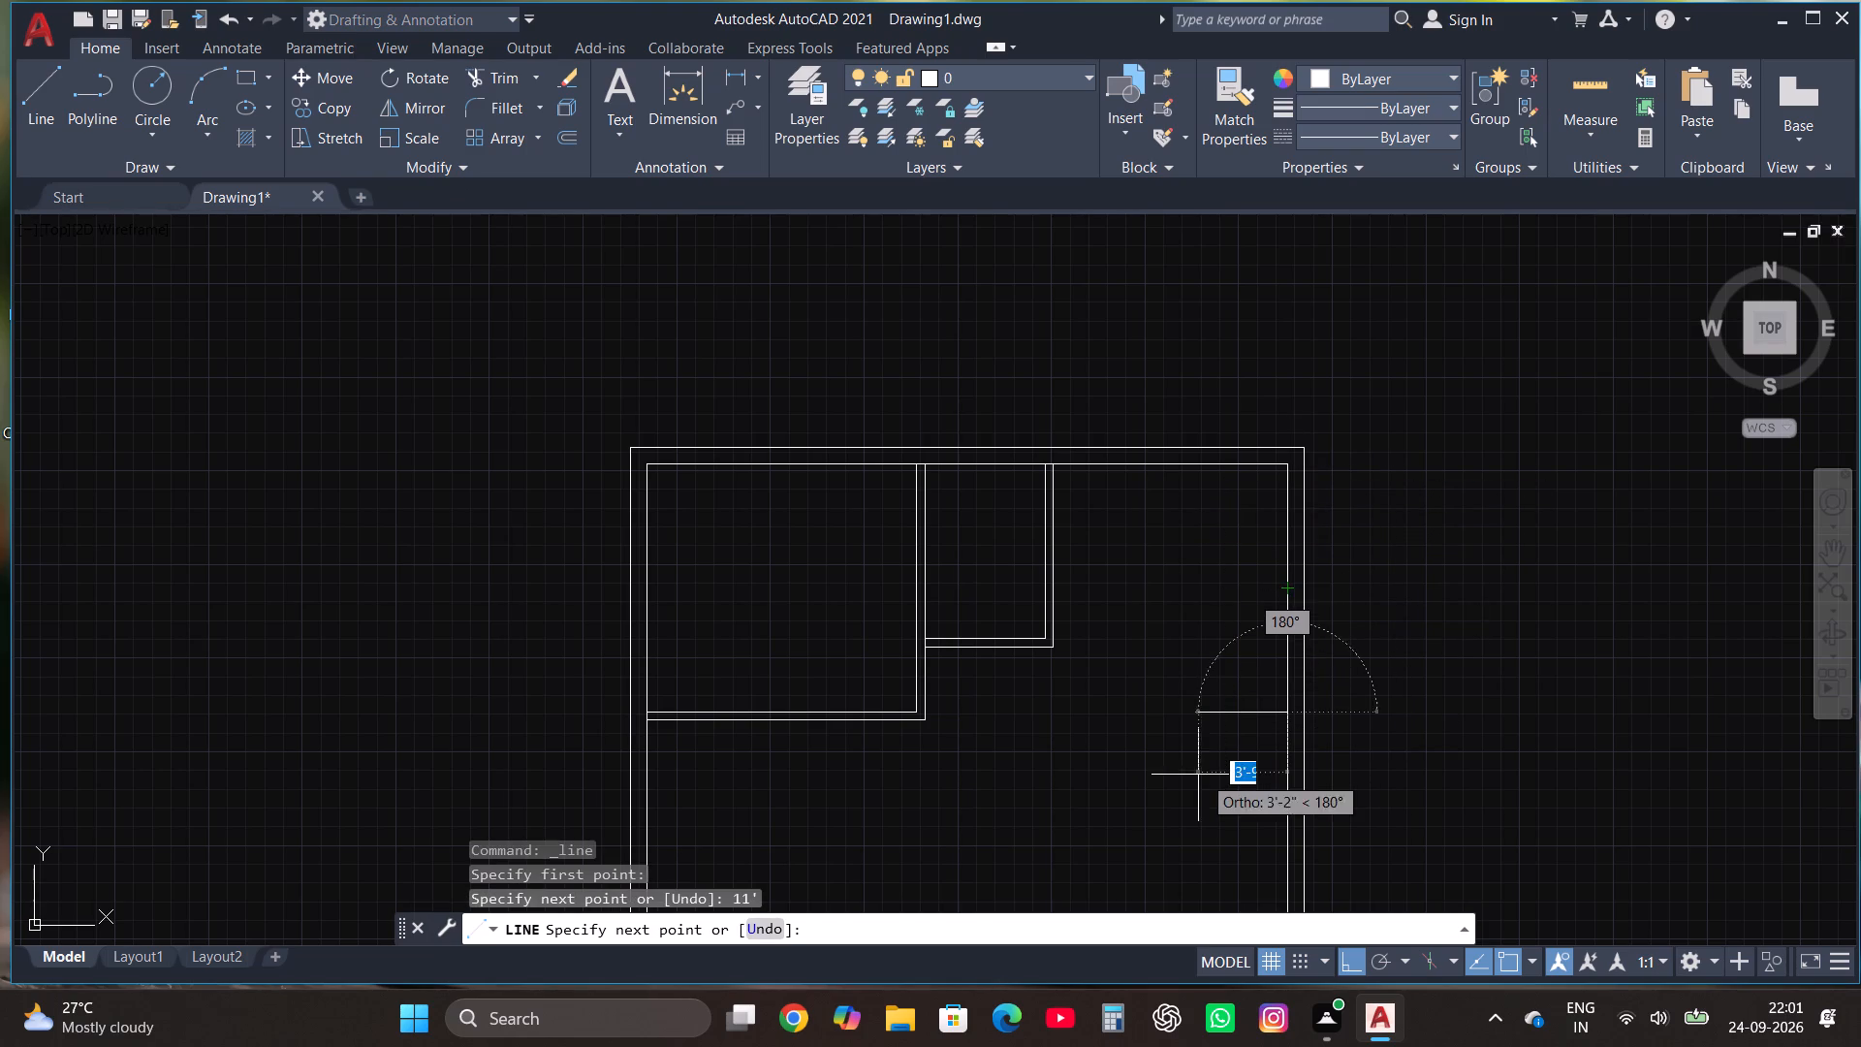
{"action": "type", "text": "11'"}
{"action": "key", "text": "Return"}
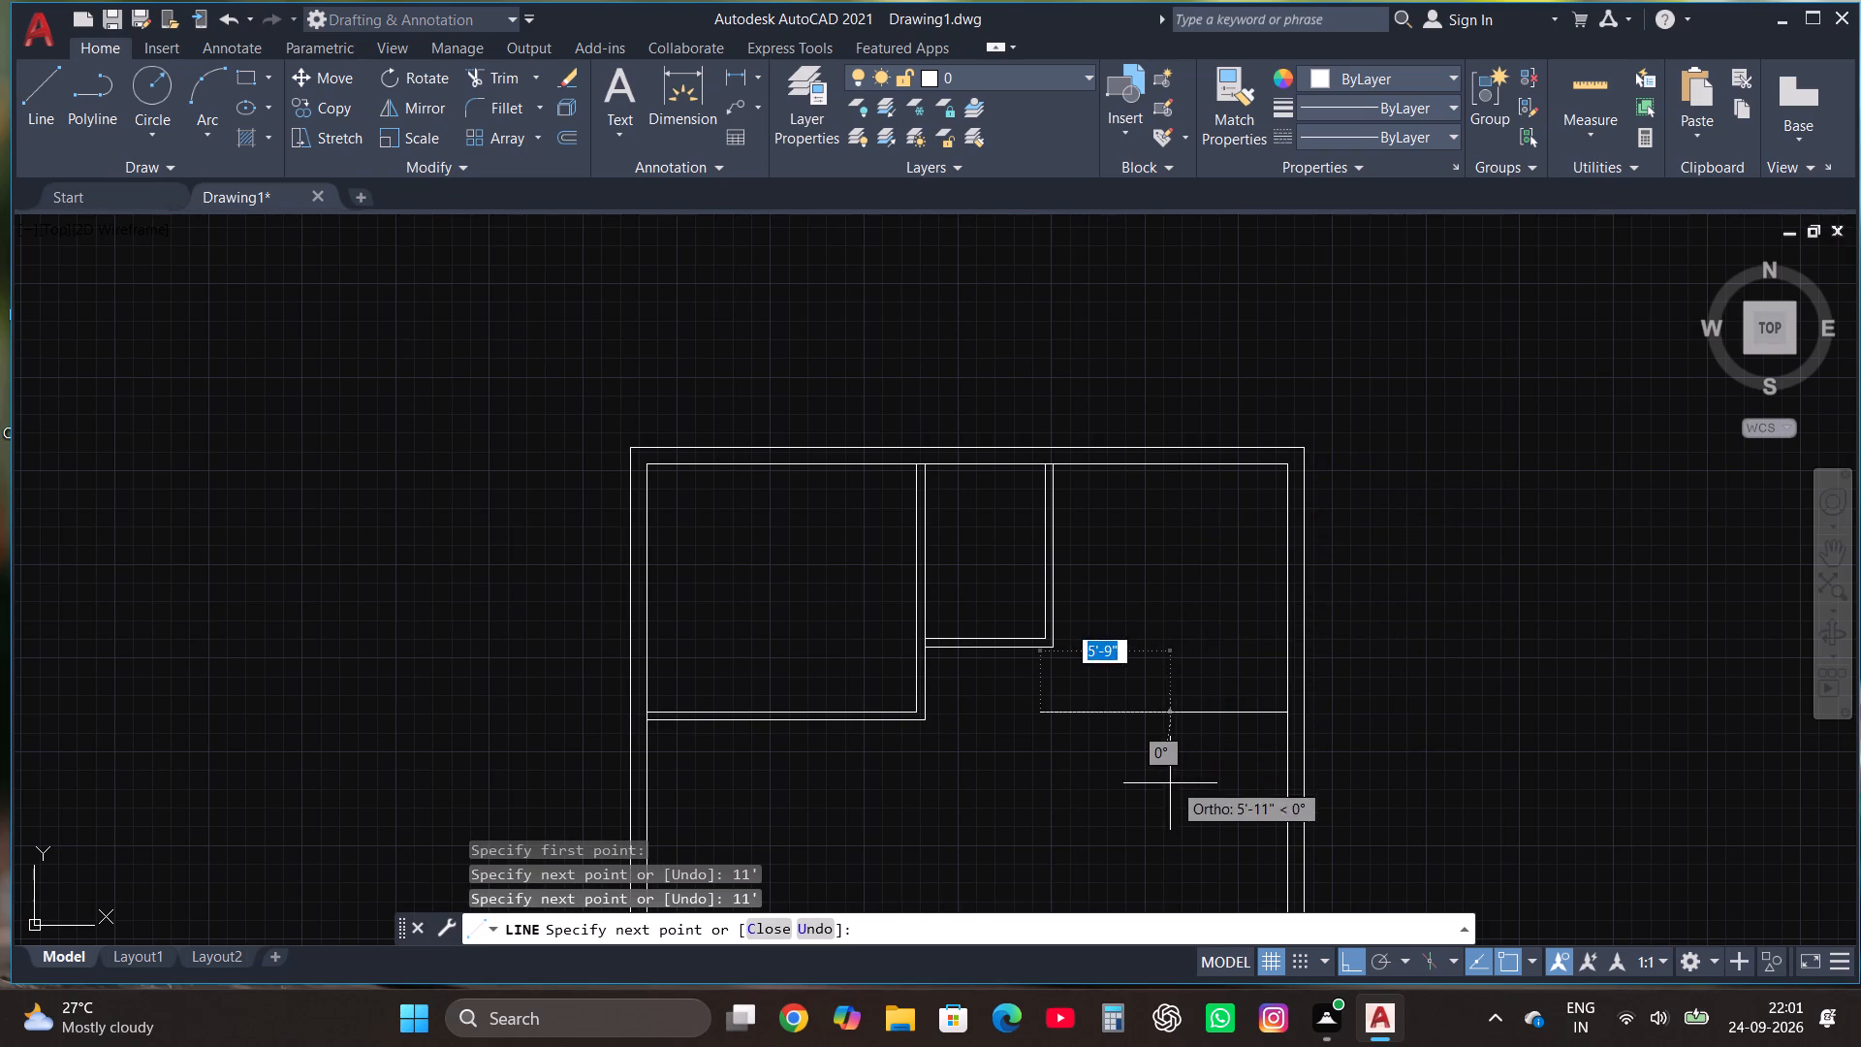
{"action": "scroll", "coordinate": [1078, 675], "scroll_direction": "up", "scroll_amount": 1}
{"action": "key", "text": "Escape"}
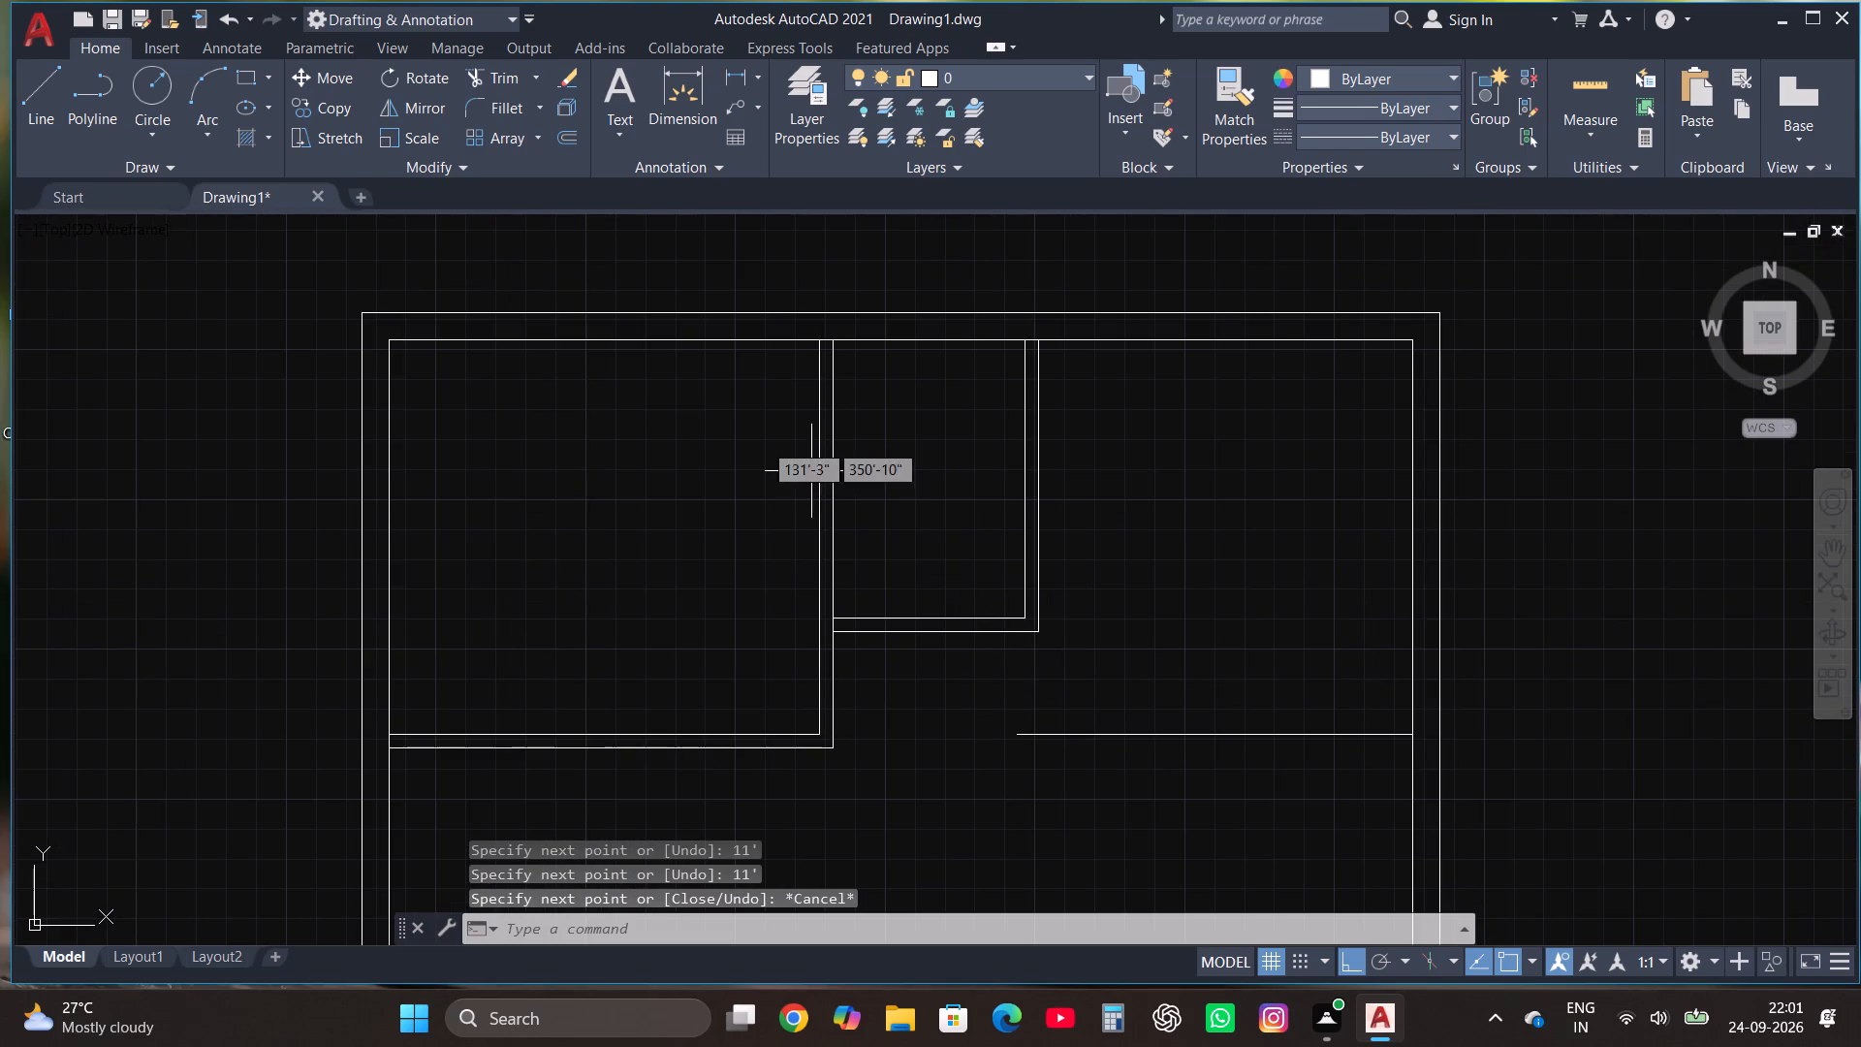
Draw a vertical line from the small room's outer corner down past the corner room's 11' lower line.
{"action": "left_click", "coordinate": [45, 109]}
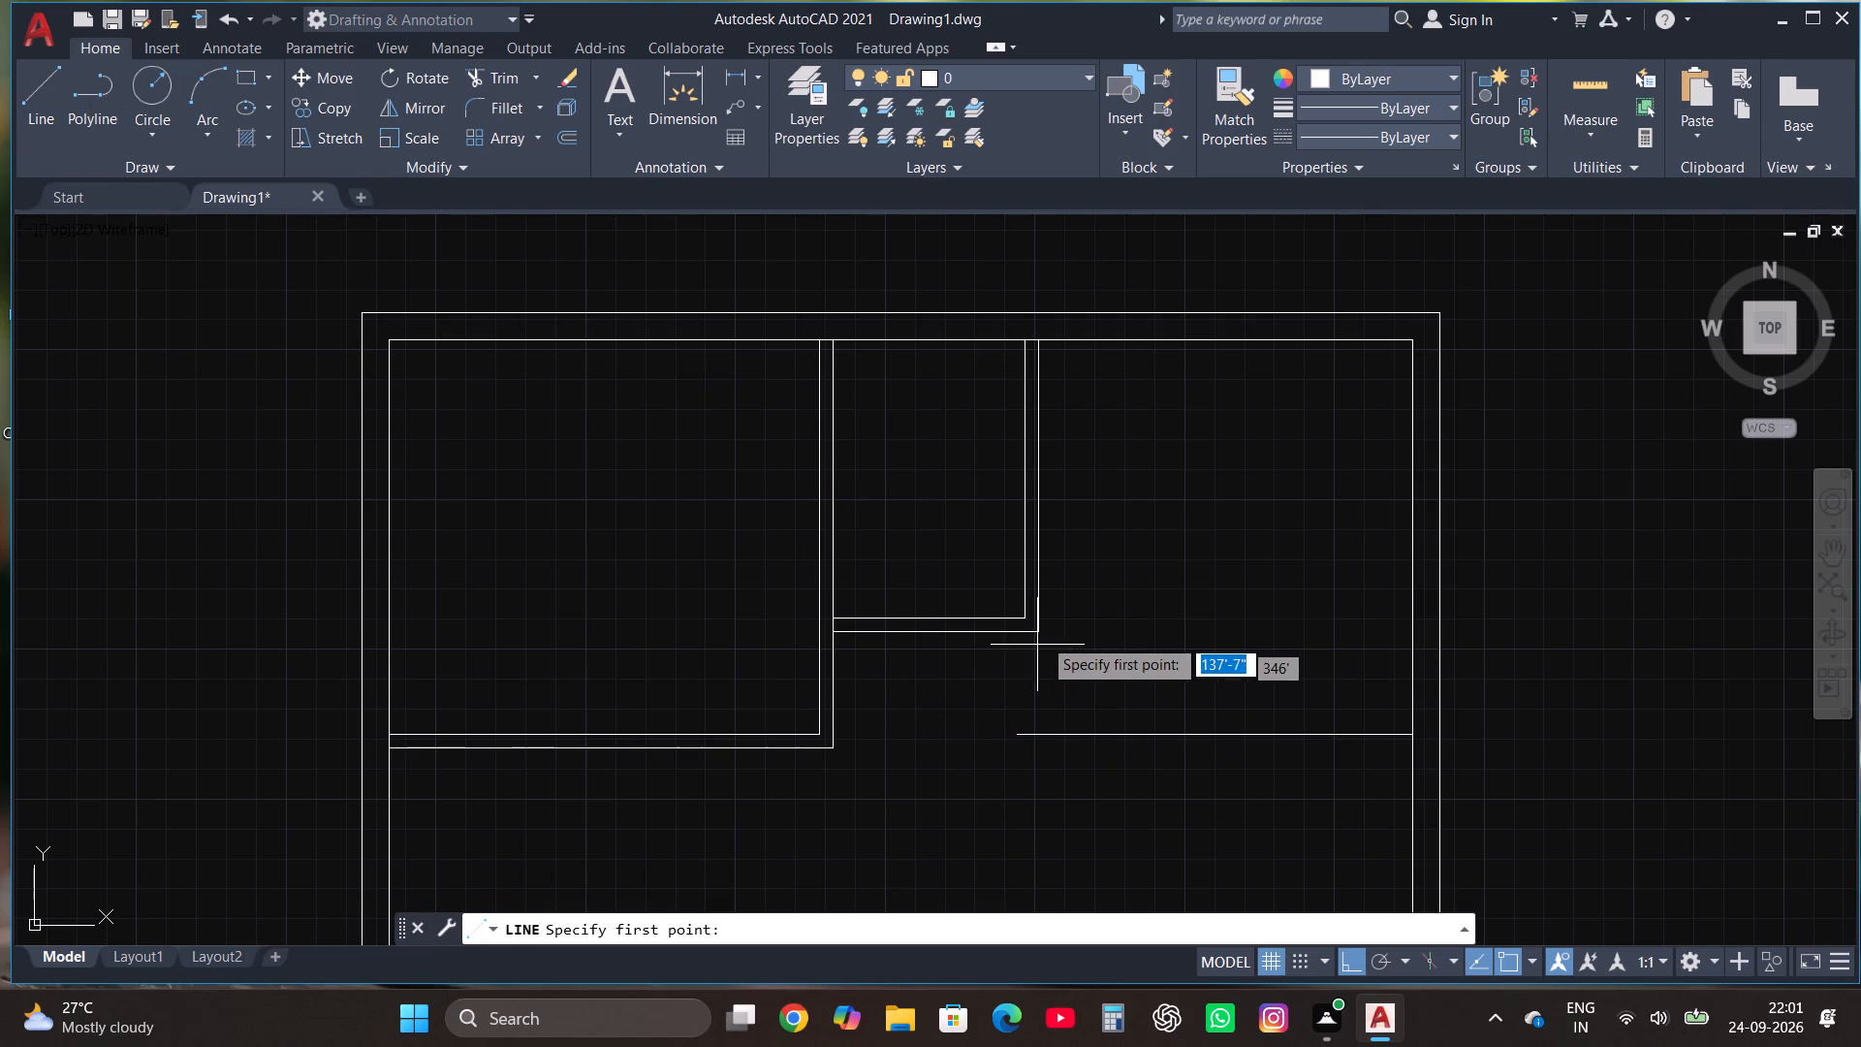
{"action": "left_click", "coordinate": [1041, 632]}
{"action": "left_click", "coordinate": [1040, 791]}
{"action": "key", "text": "Escape"}
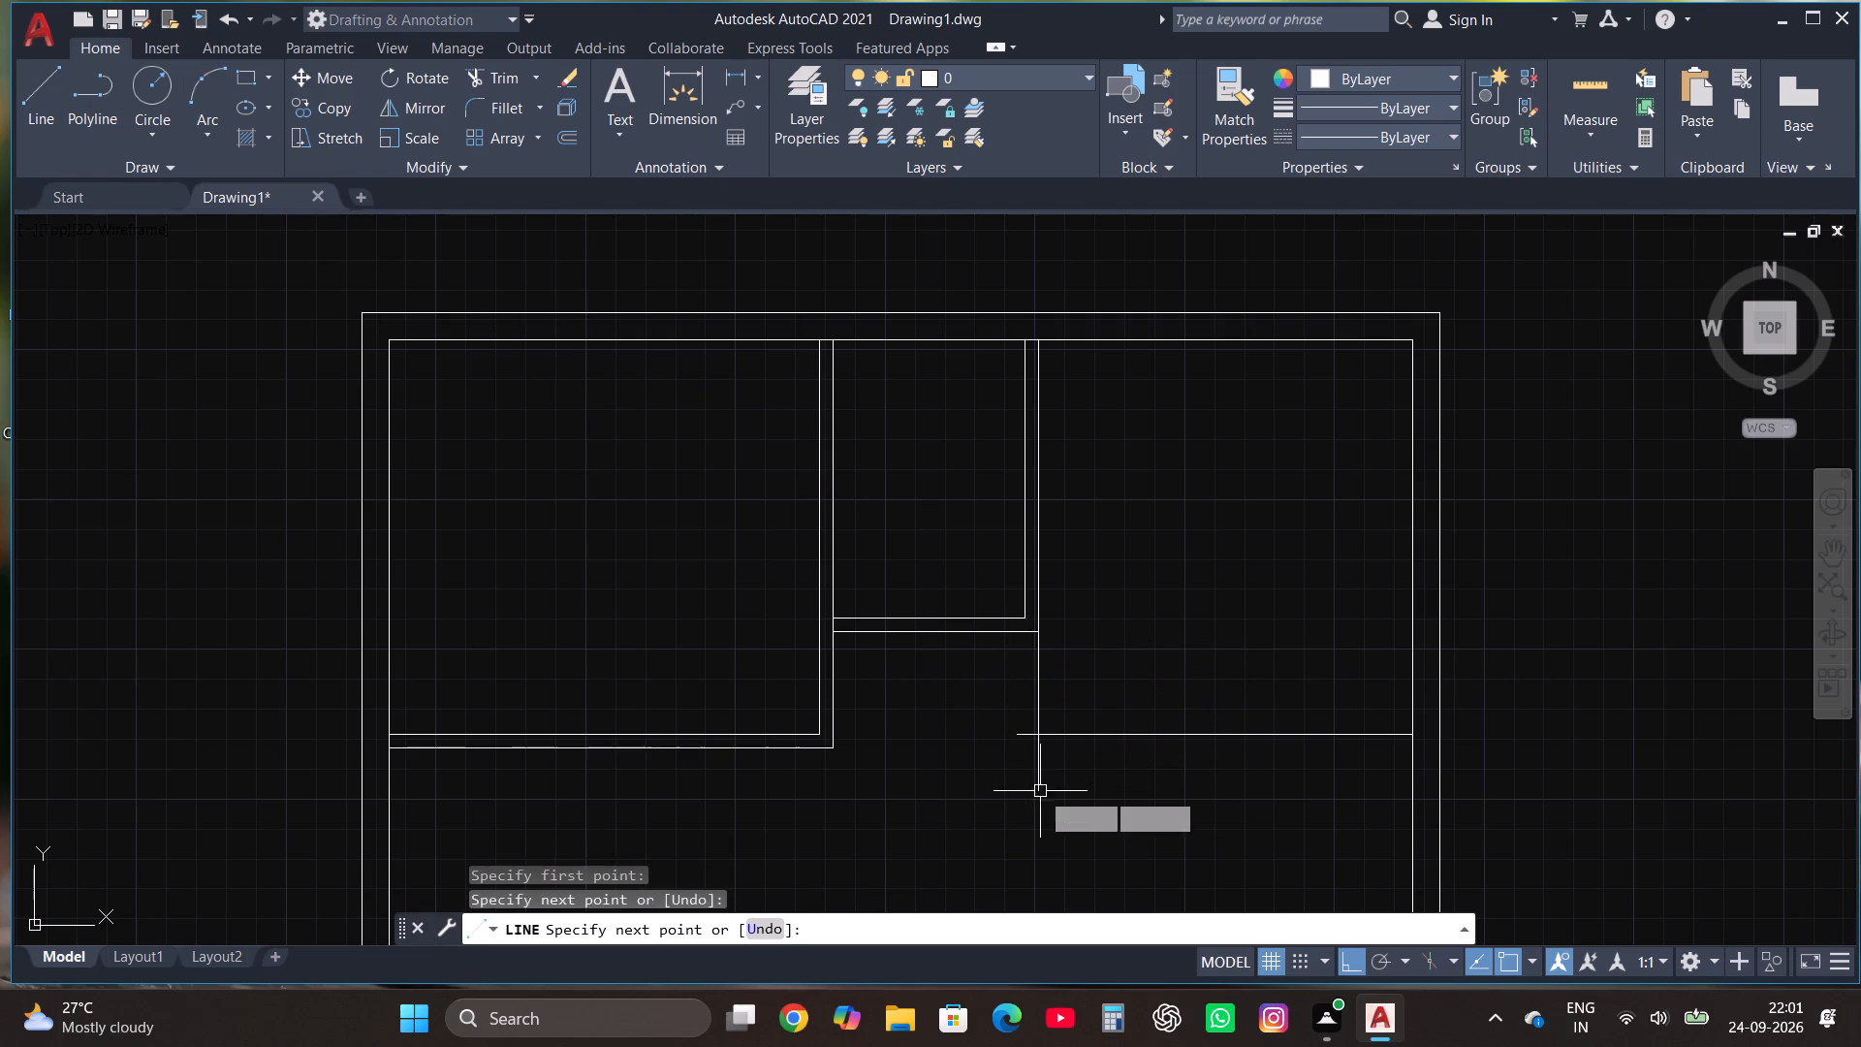
{"action": "left_click", "coordinate": [1078, 750]}
{"action": "left_click", "coordinate": [1081, 719]}
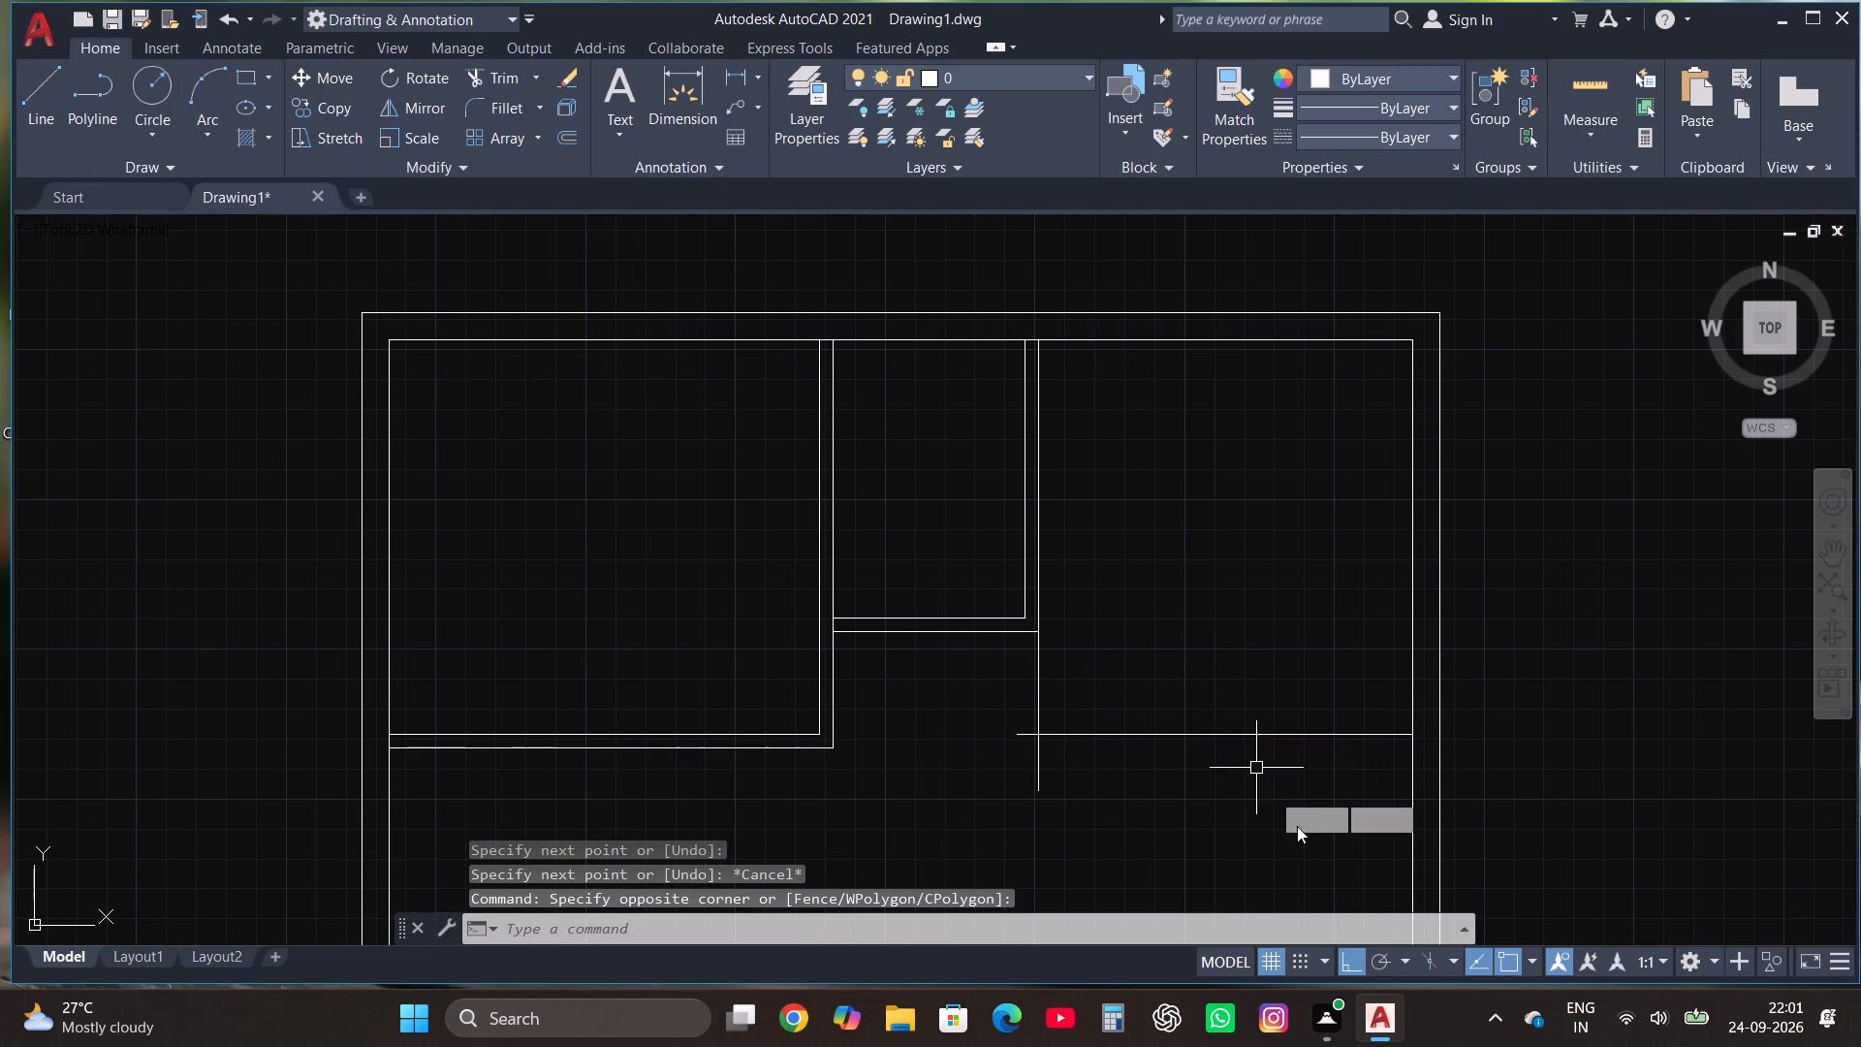
Copy the corner room's 11' lower line 4.5" downward to form the wall's second face.
{"action": "left_click", "coordinate": [1258, 735]}
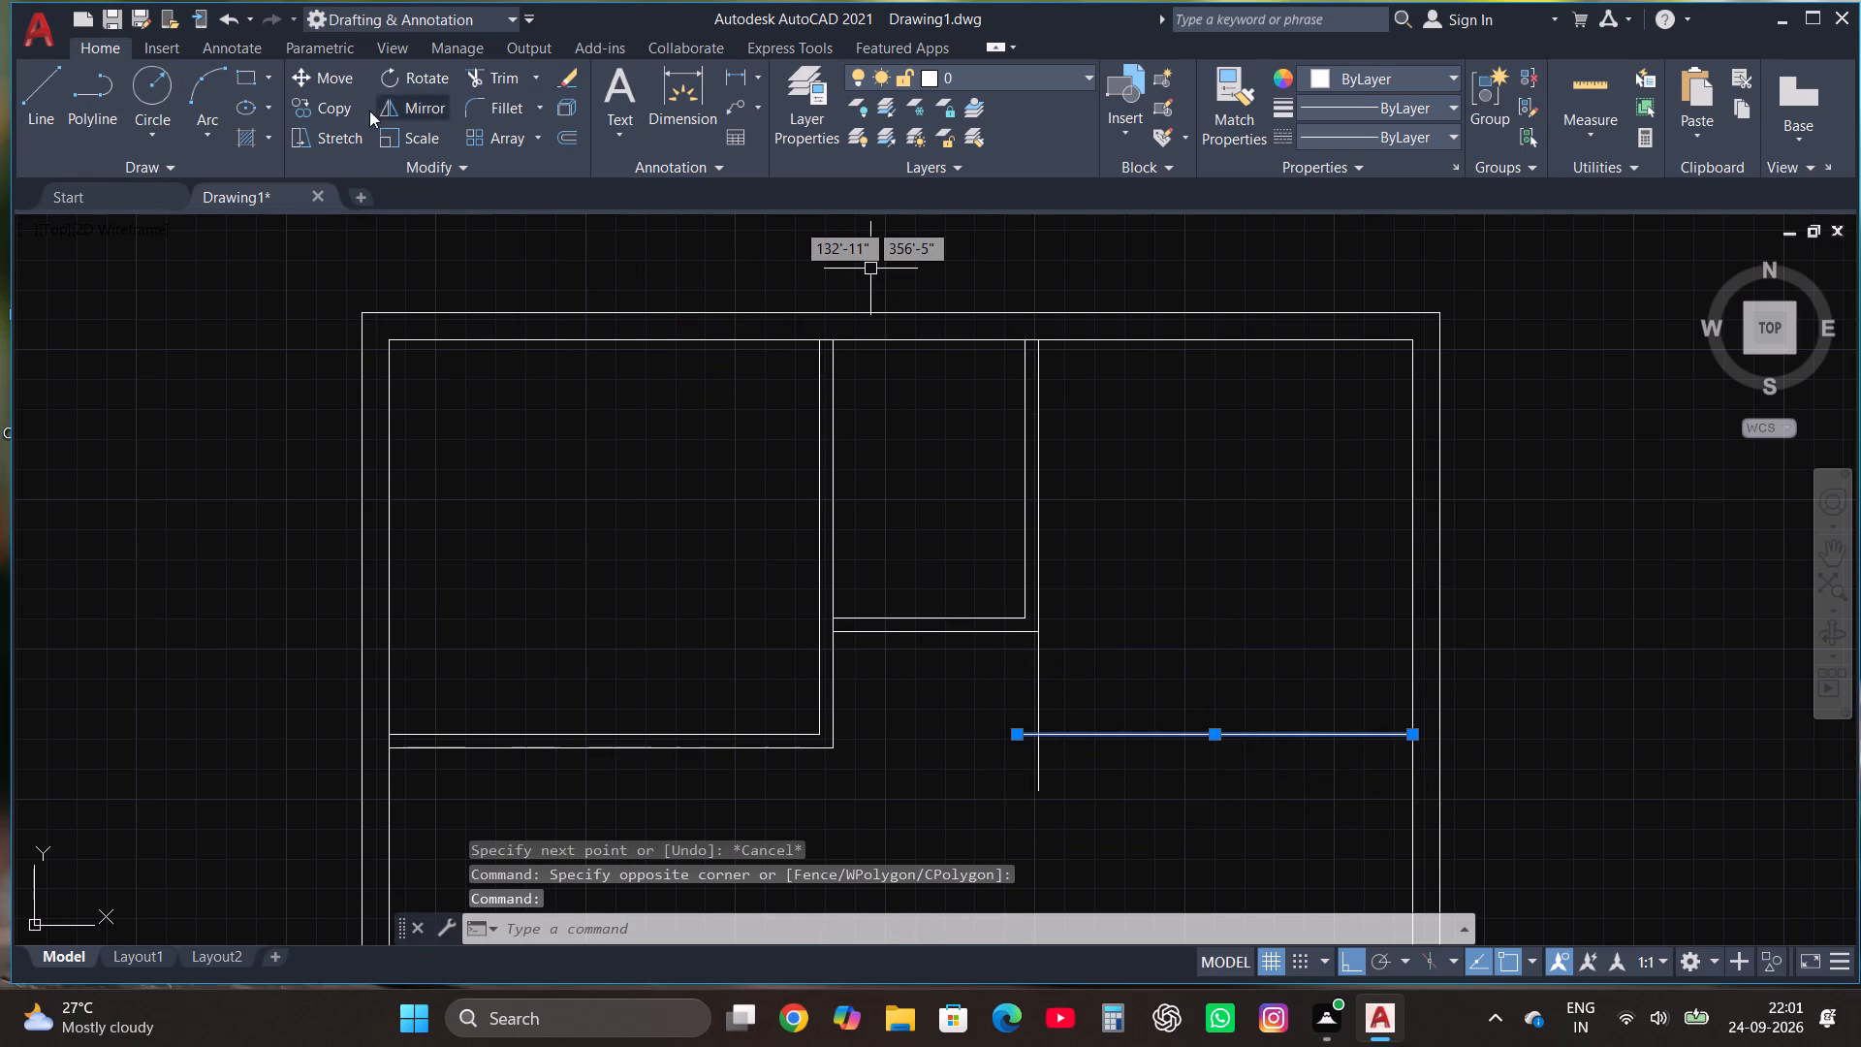
{"action": "left_click", "coordinate": [327, 108]}
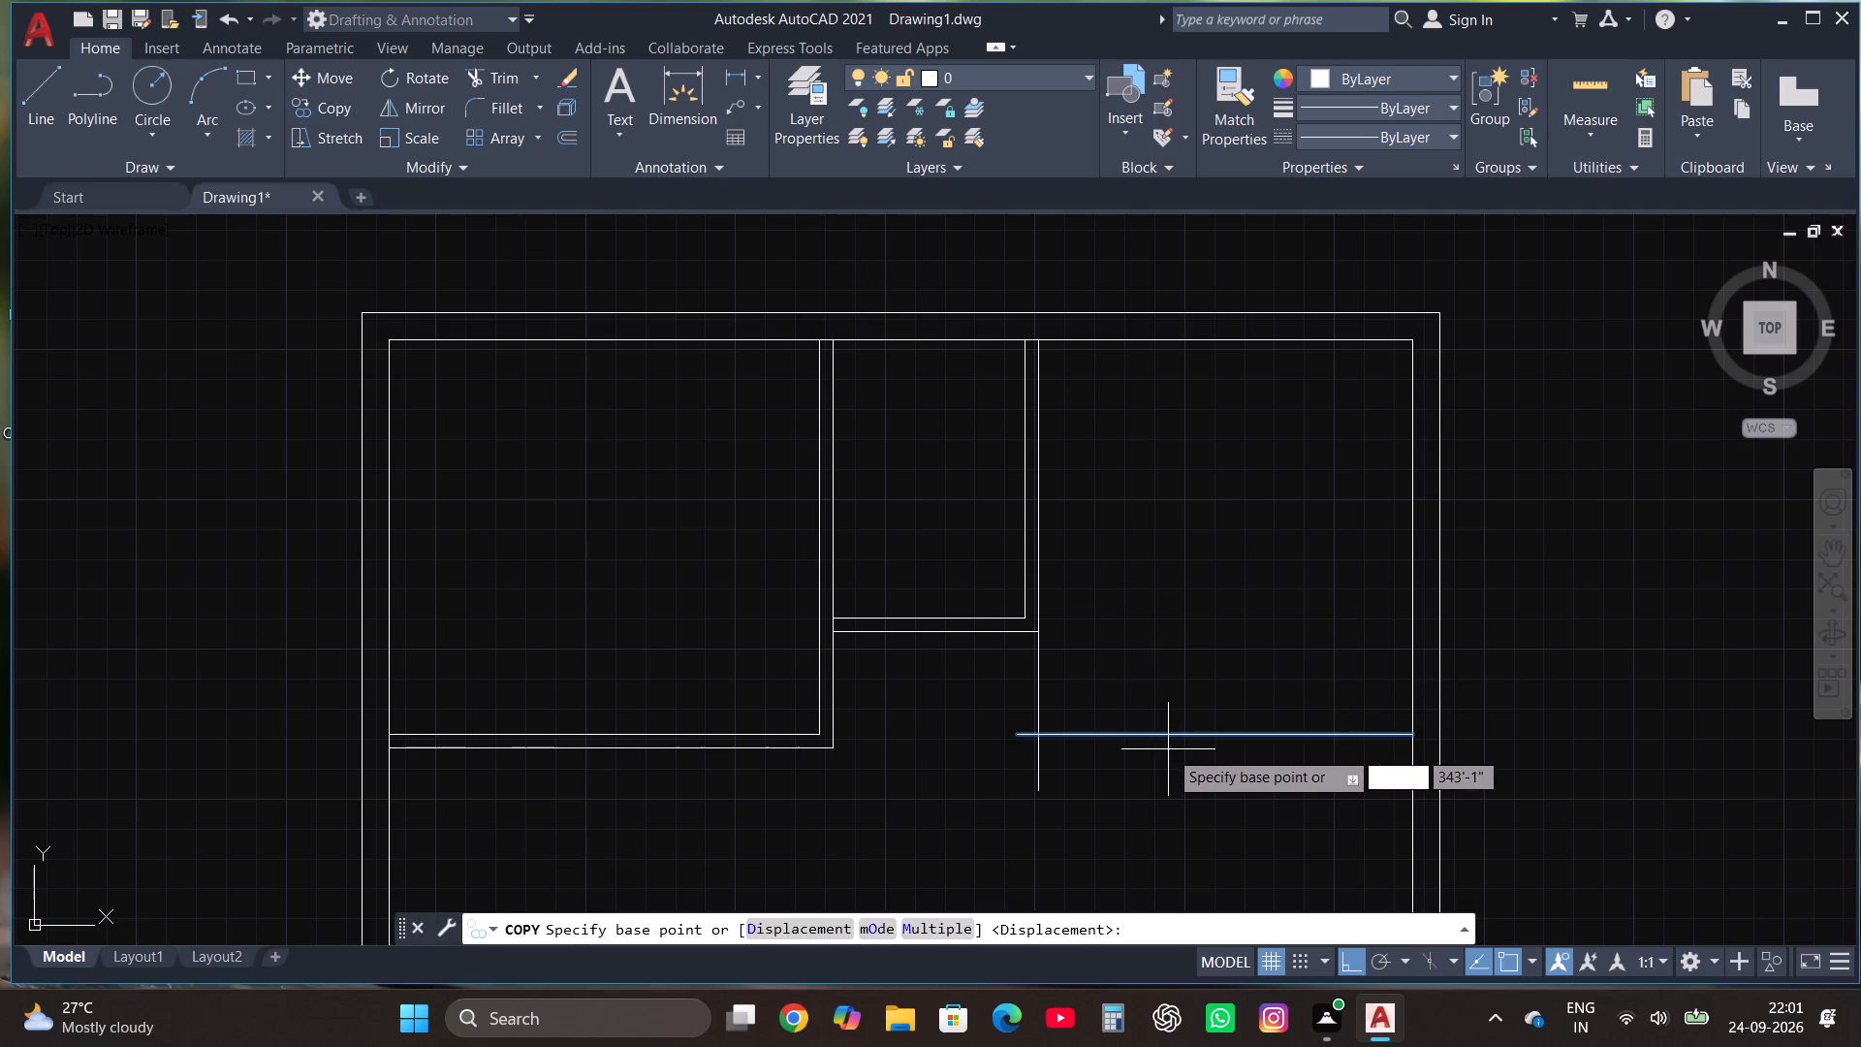
{"action": "left_click", "coordinate": [1170, 734]}
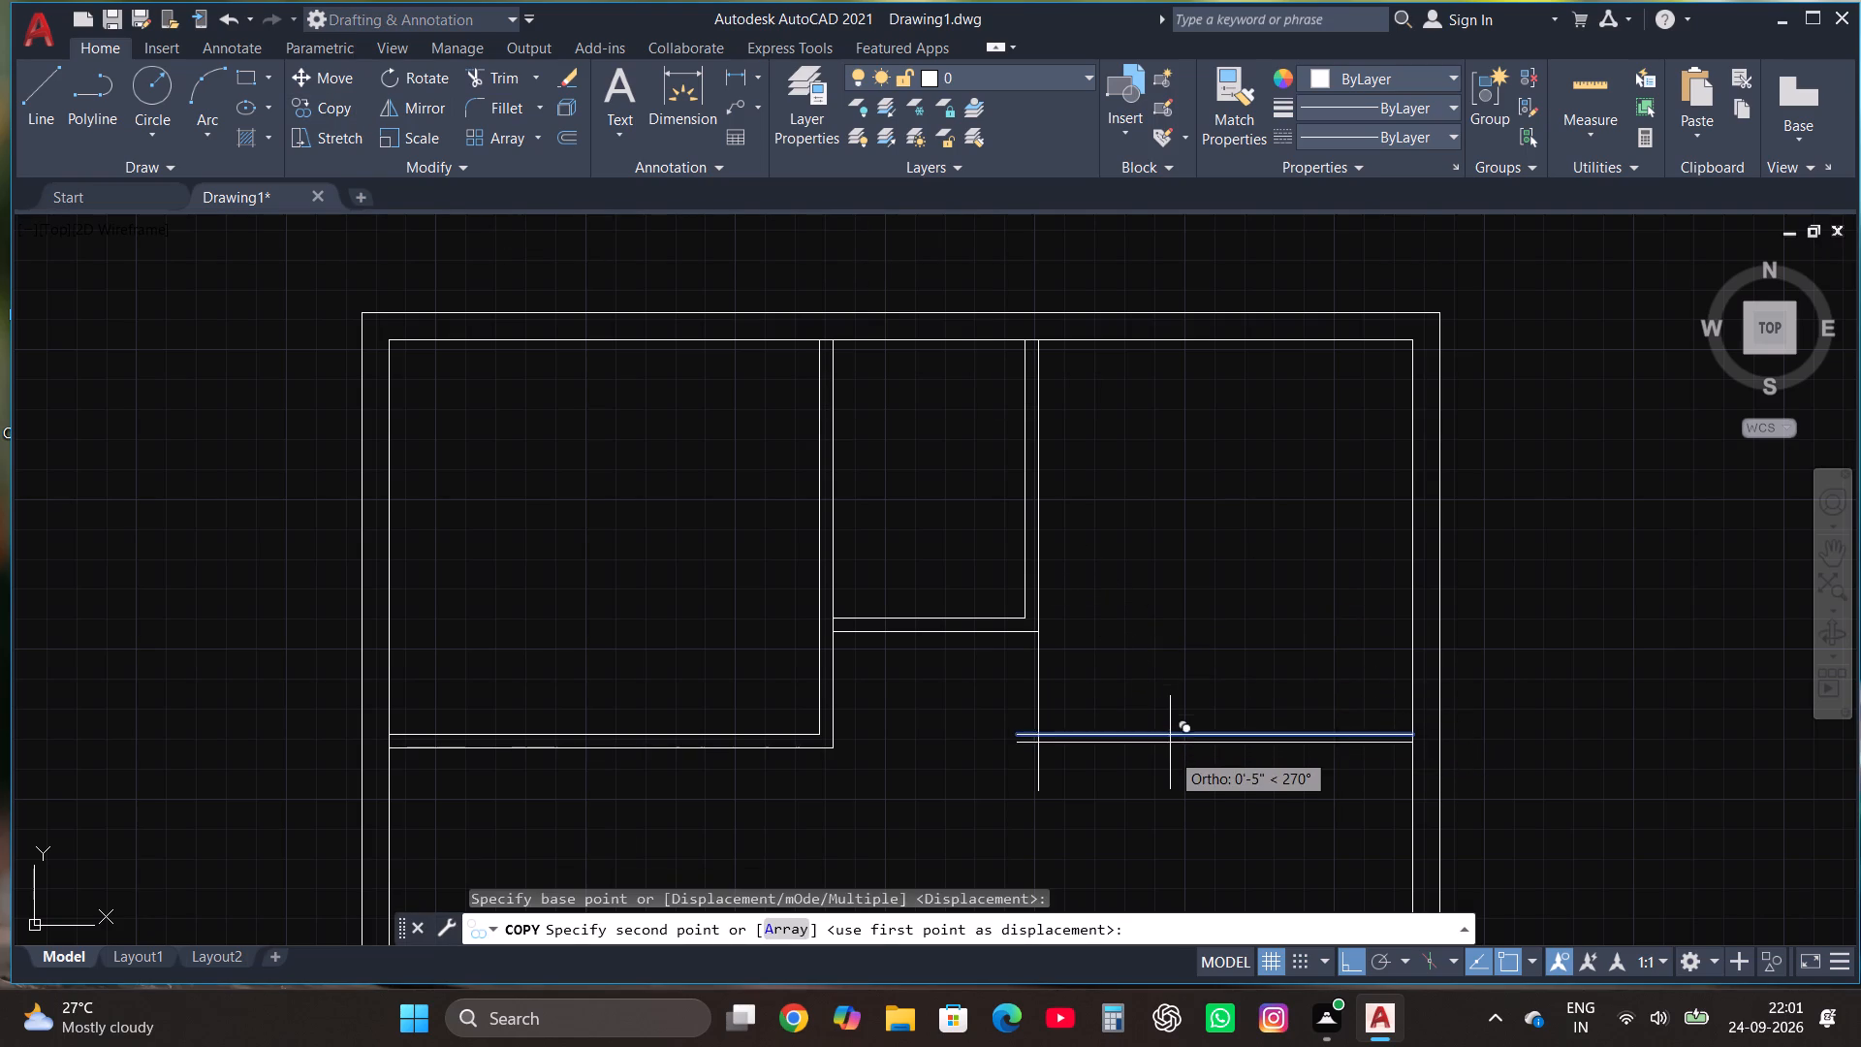
{"action": "type", "text": "4.5\""}
{"action": "key", "text": "Return"}
{"action": "key", "text": "Escape"}
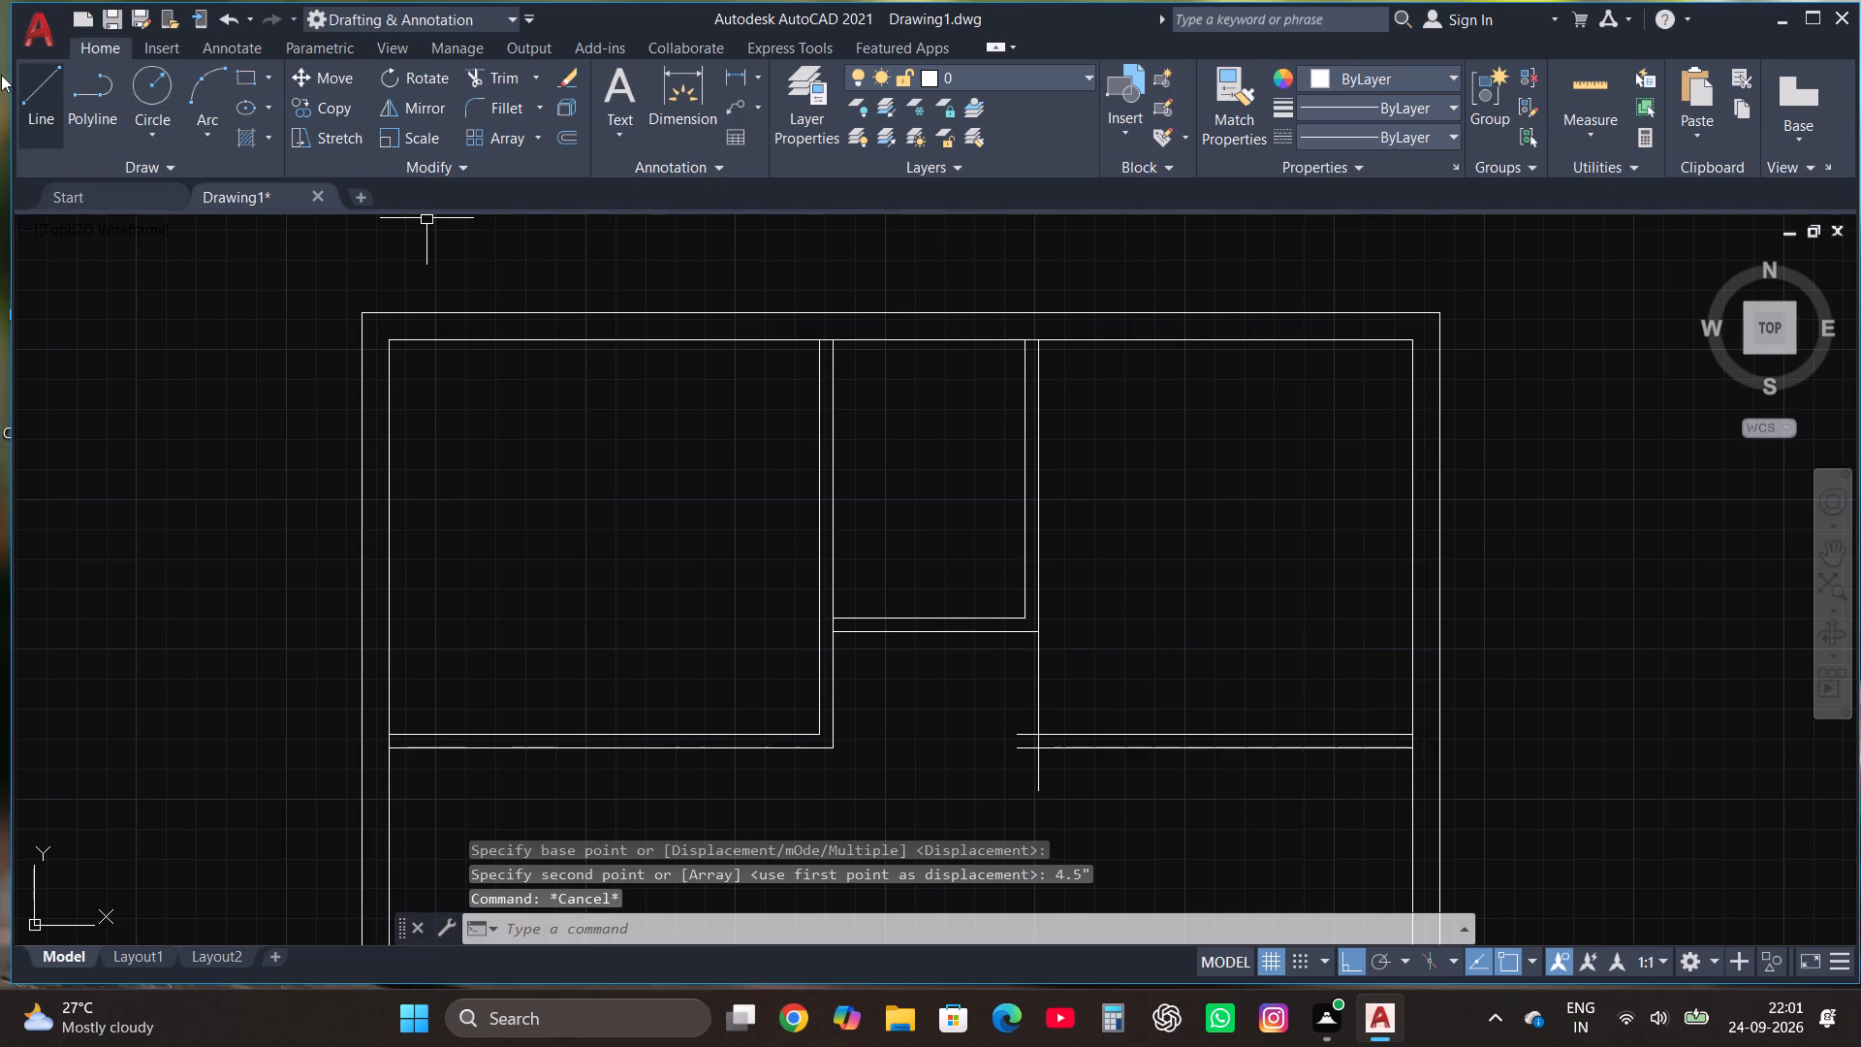
Draw a line from the small room's inner corner 4.5" down and on past both horizontal lines of the corner room's wall.
{"action": "left_click", "coordinate": [23, 92]}
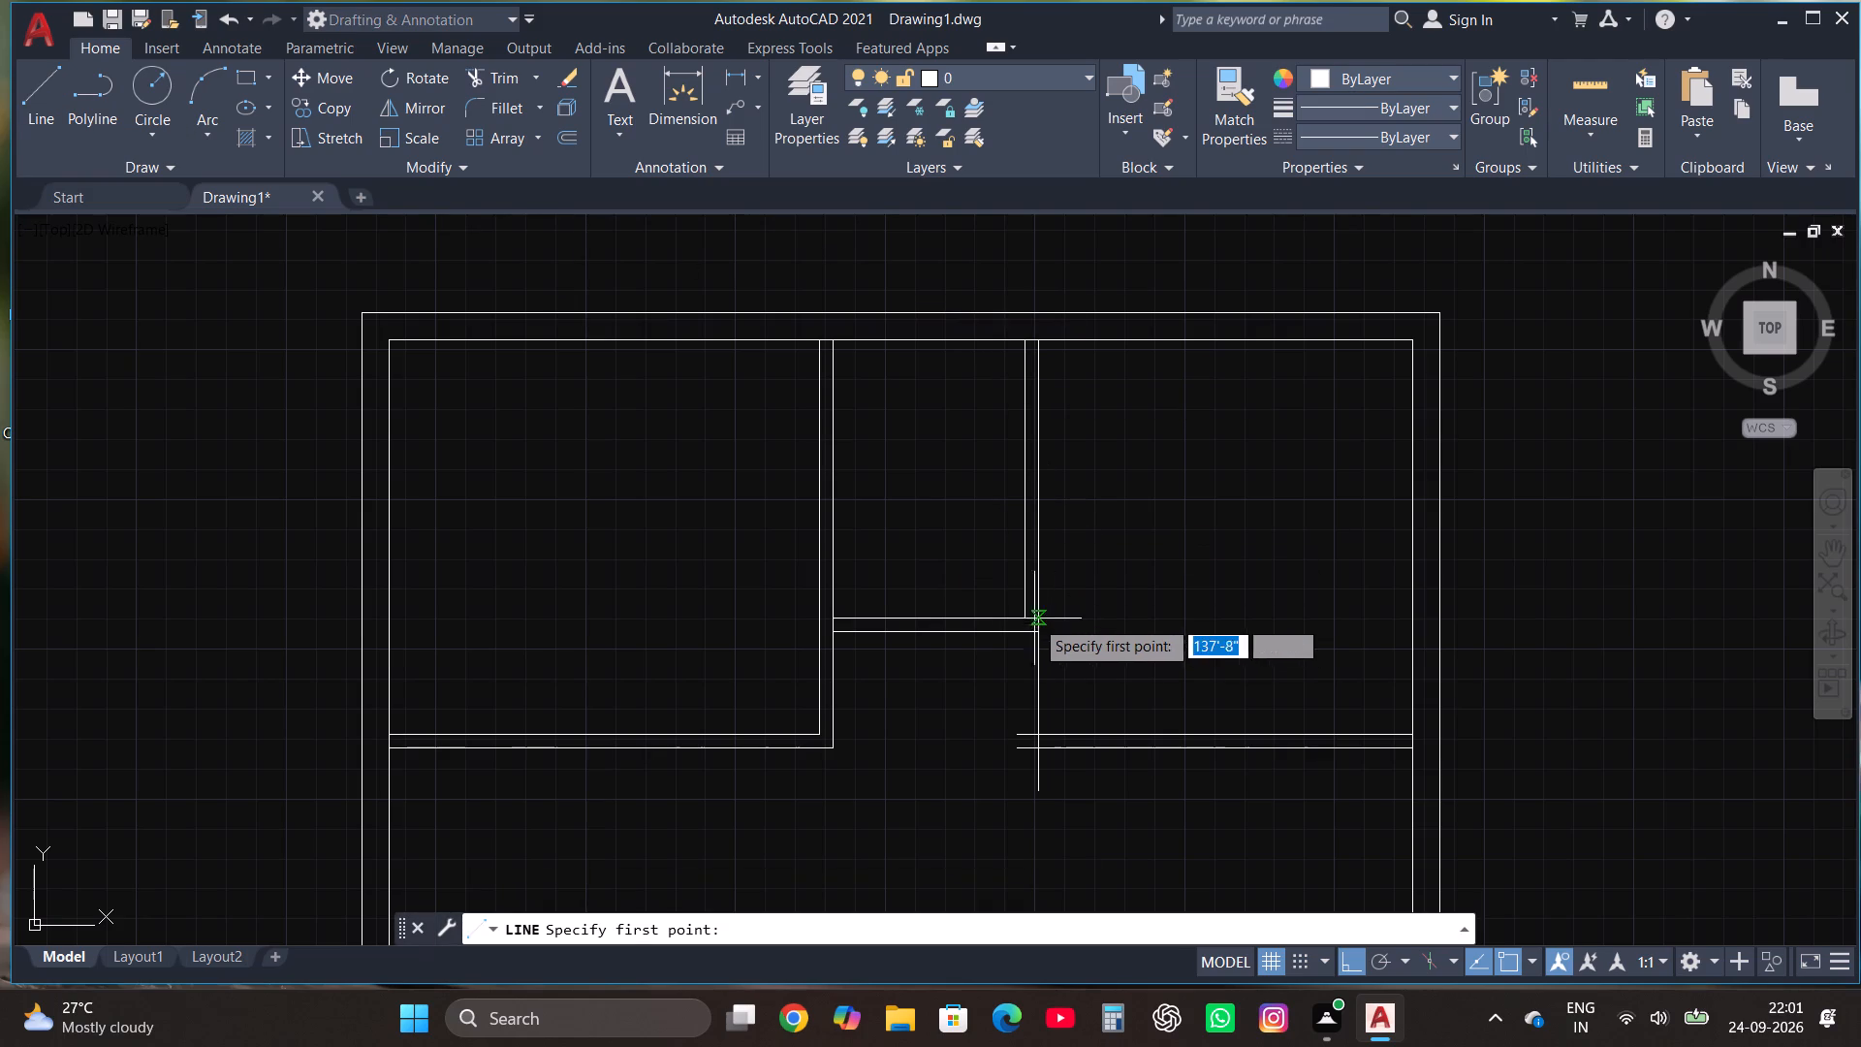
{"action": "left_click", "coordinate": [1023, 614]}
{"action": "type", "text": "4.5"}
{"action": "key", "text": "shift+quotedbl"}
{"action": "key", "text": "Return"}
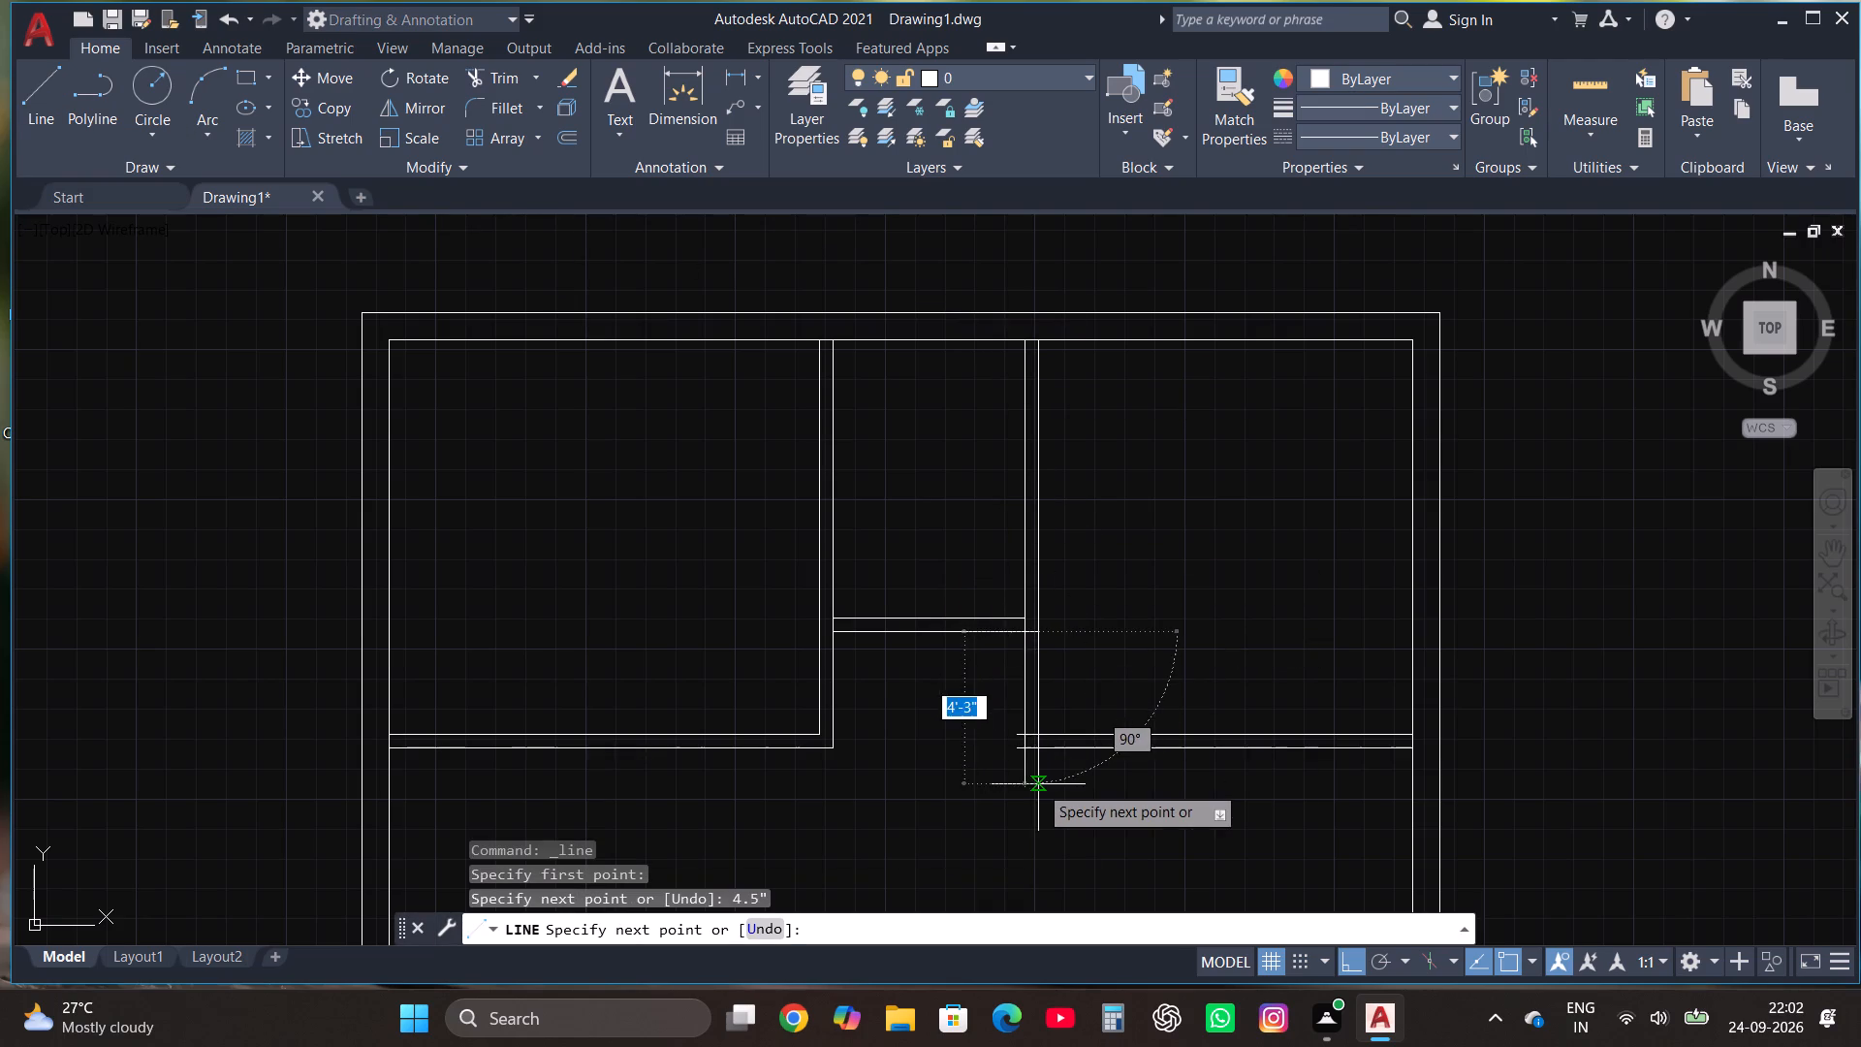
{"action": "scroll", "coordinate": [1038, 784], "scroll_direction": "up", "scroll_amount": 2}
{"action": "left_click", "coordinate": [1010, 729]}
{"action": "key", "text": "Escape"}
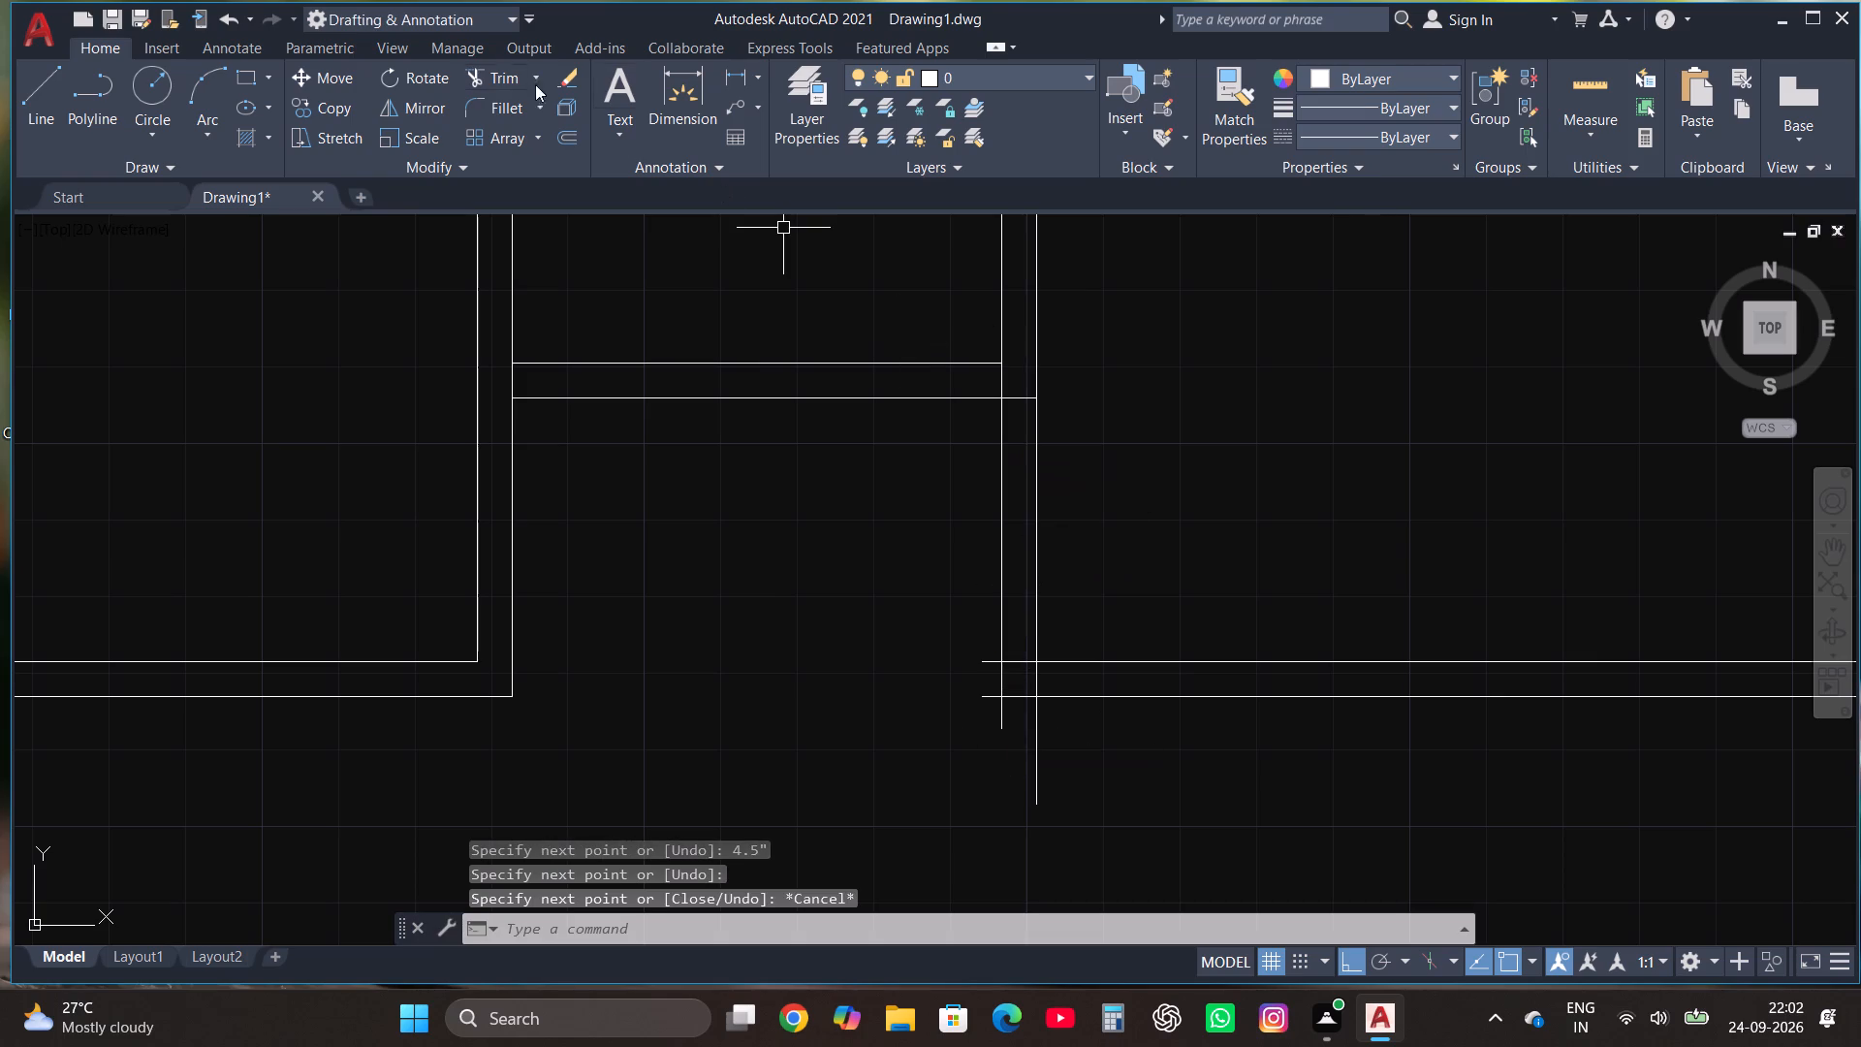
Trim the overhanging ends of the horizontal and vertical wall lines where the corner room's two walls meet.
{"action": "left_click", "coordinate": [499, 86]}
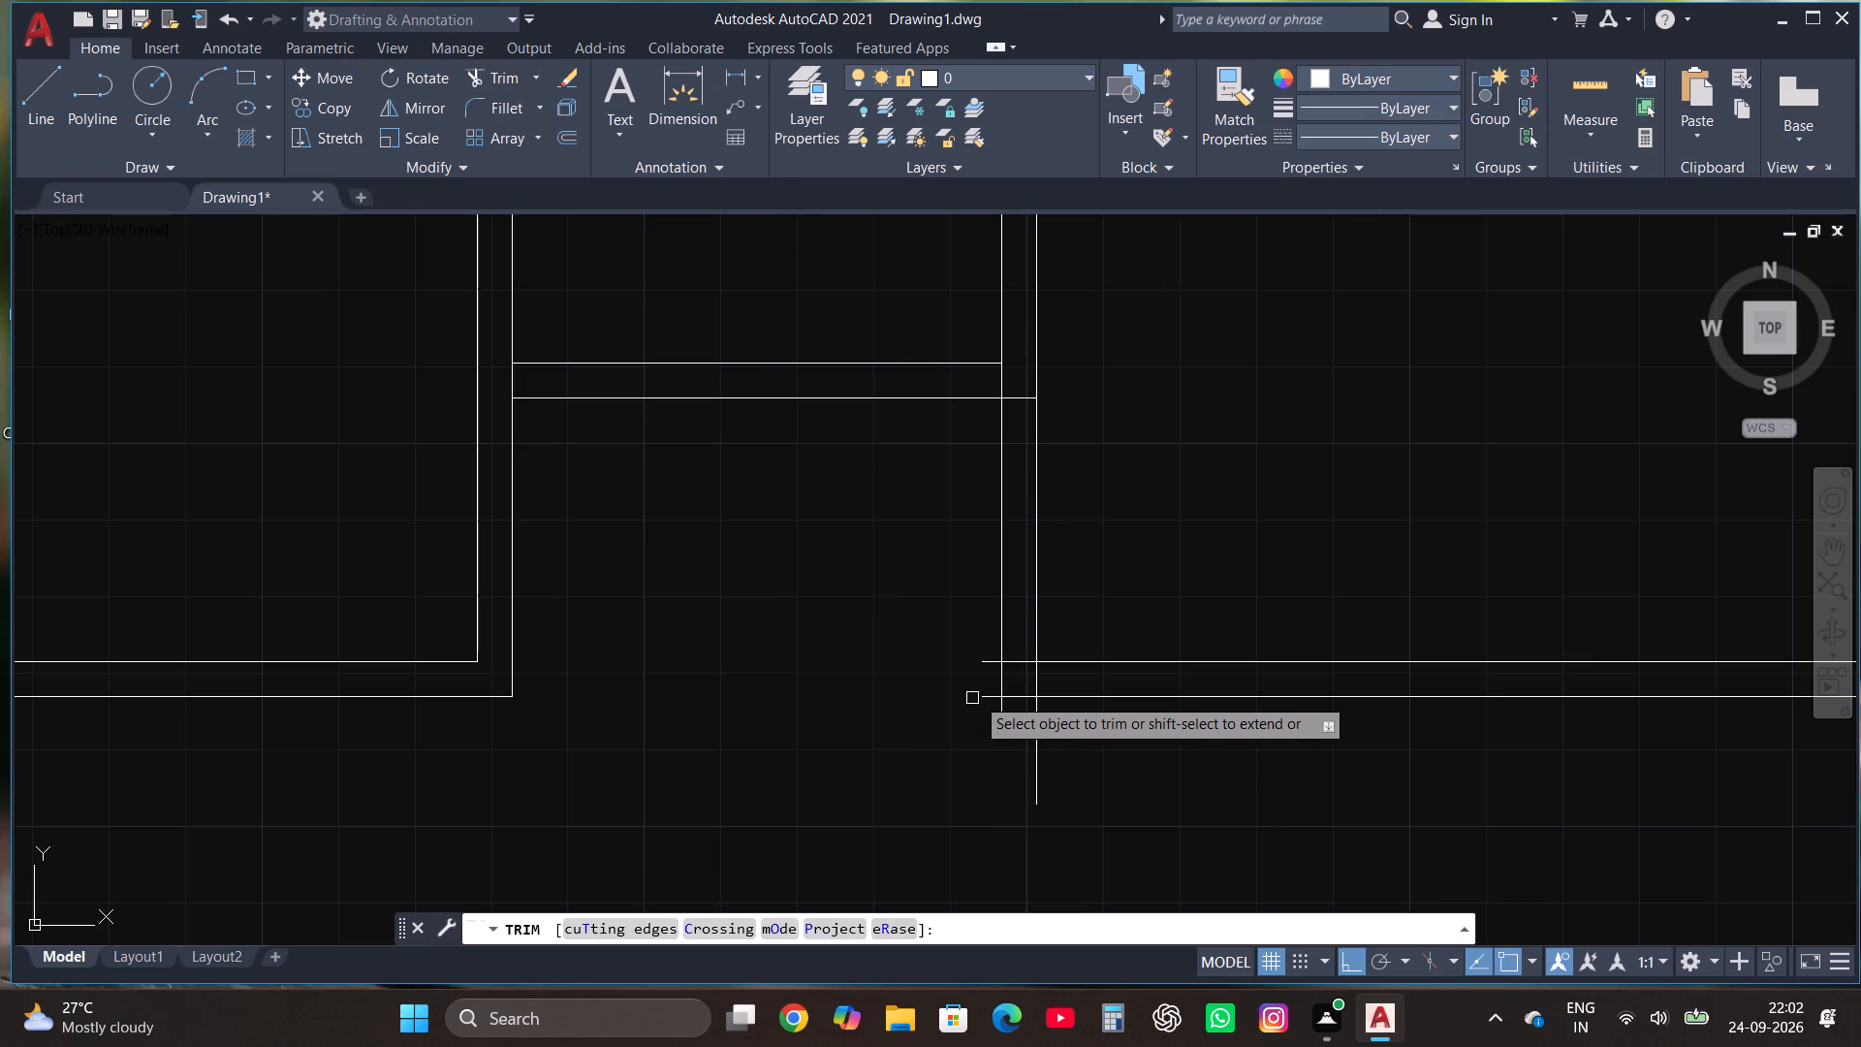
{"action": "left_click", "coordinate": [988, 689]}
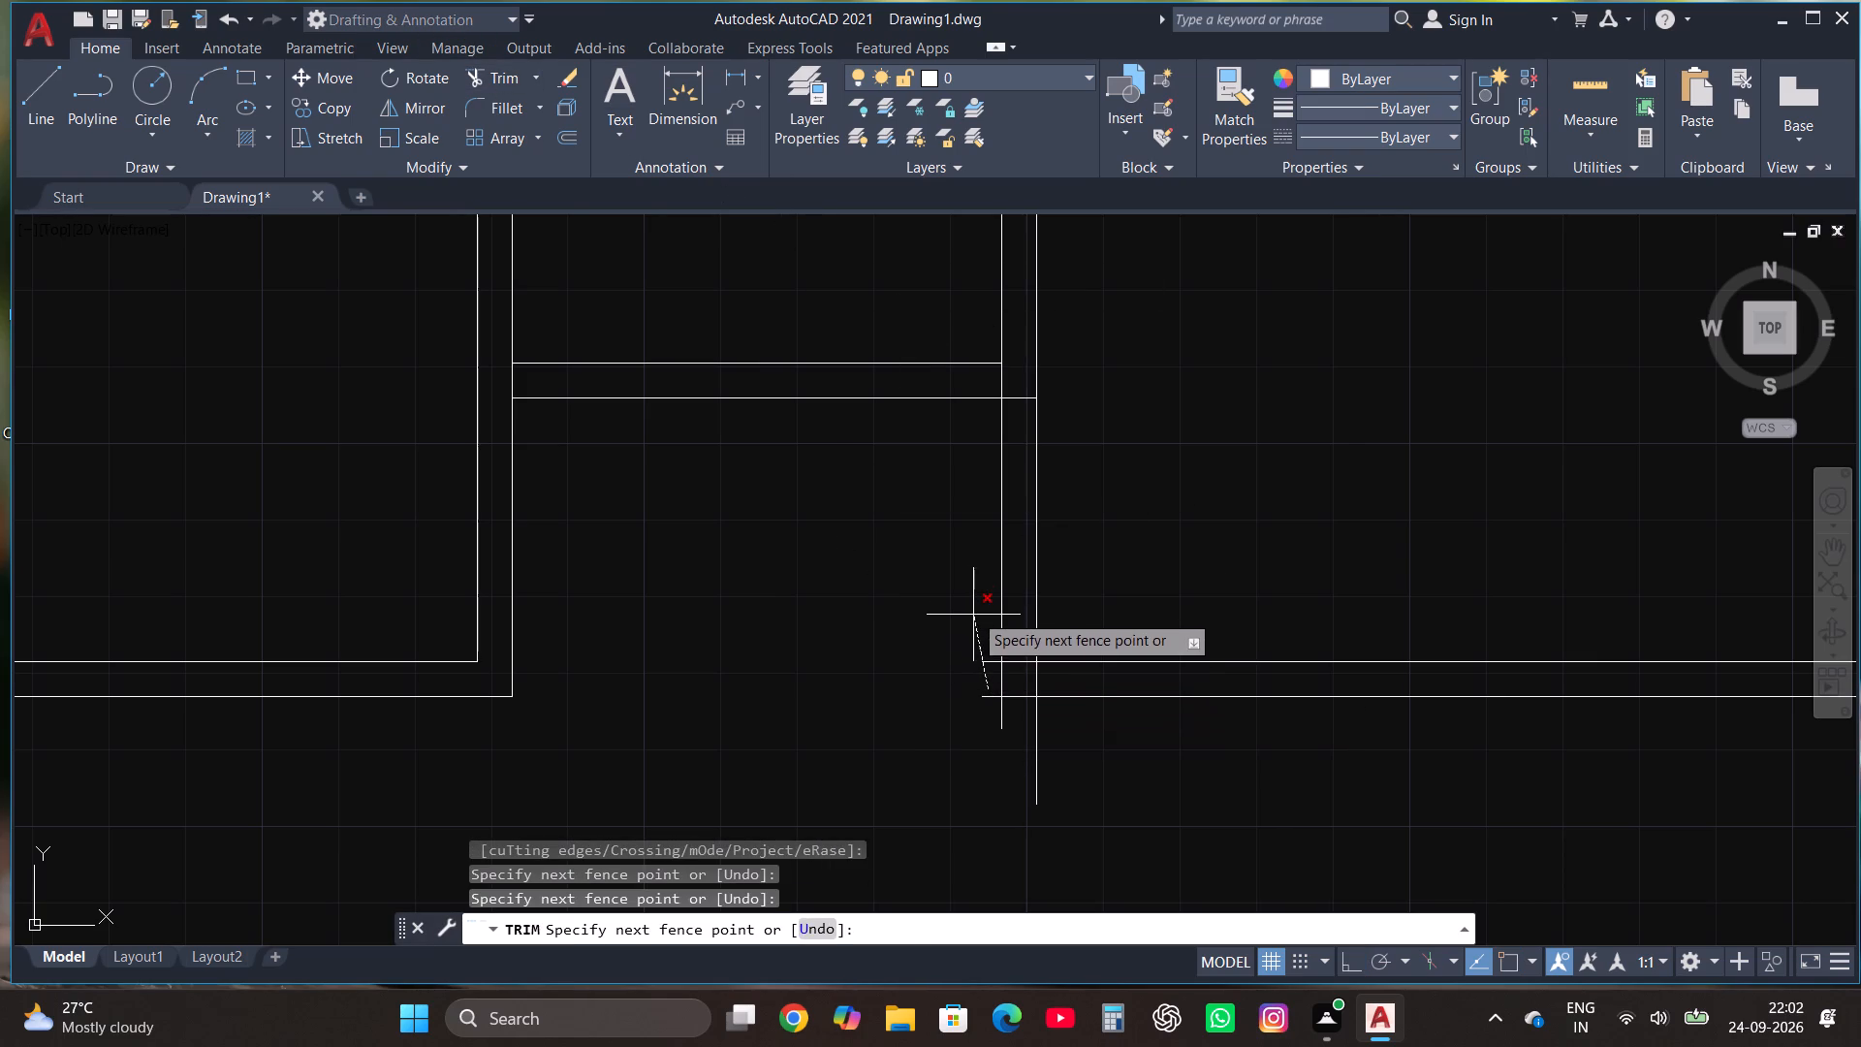
{"action": "left_click", "coordinate": [977, 596]}
{"action": "left_click", "coordinate": [978, 655]}
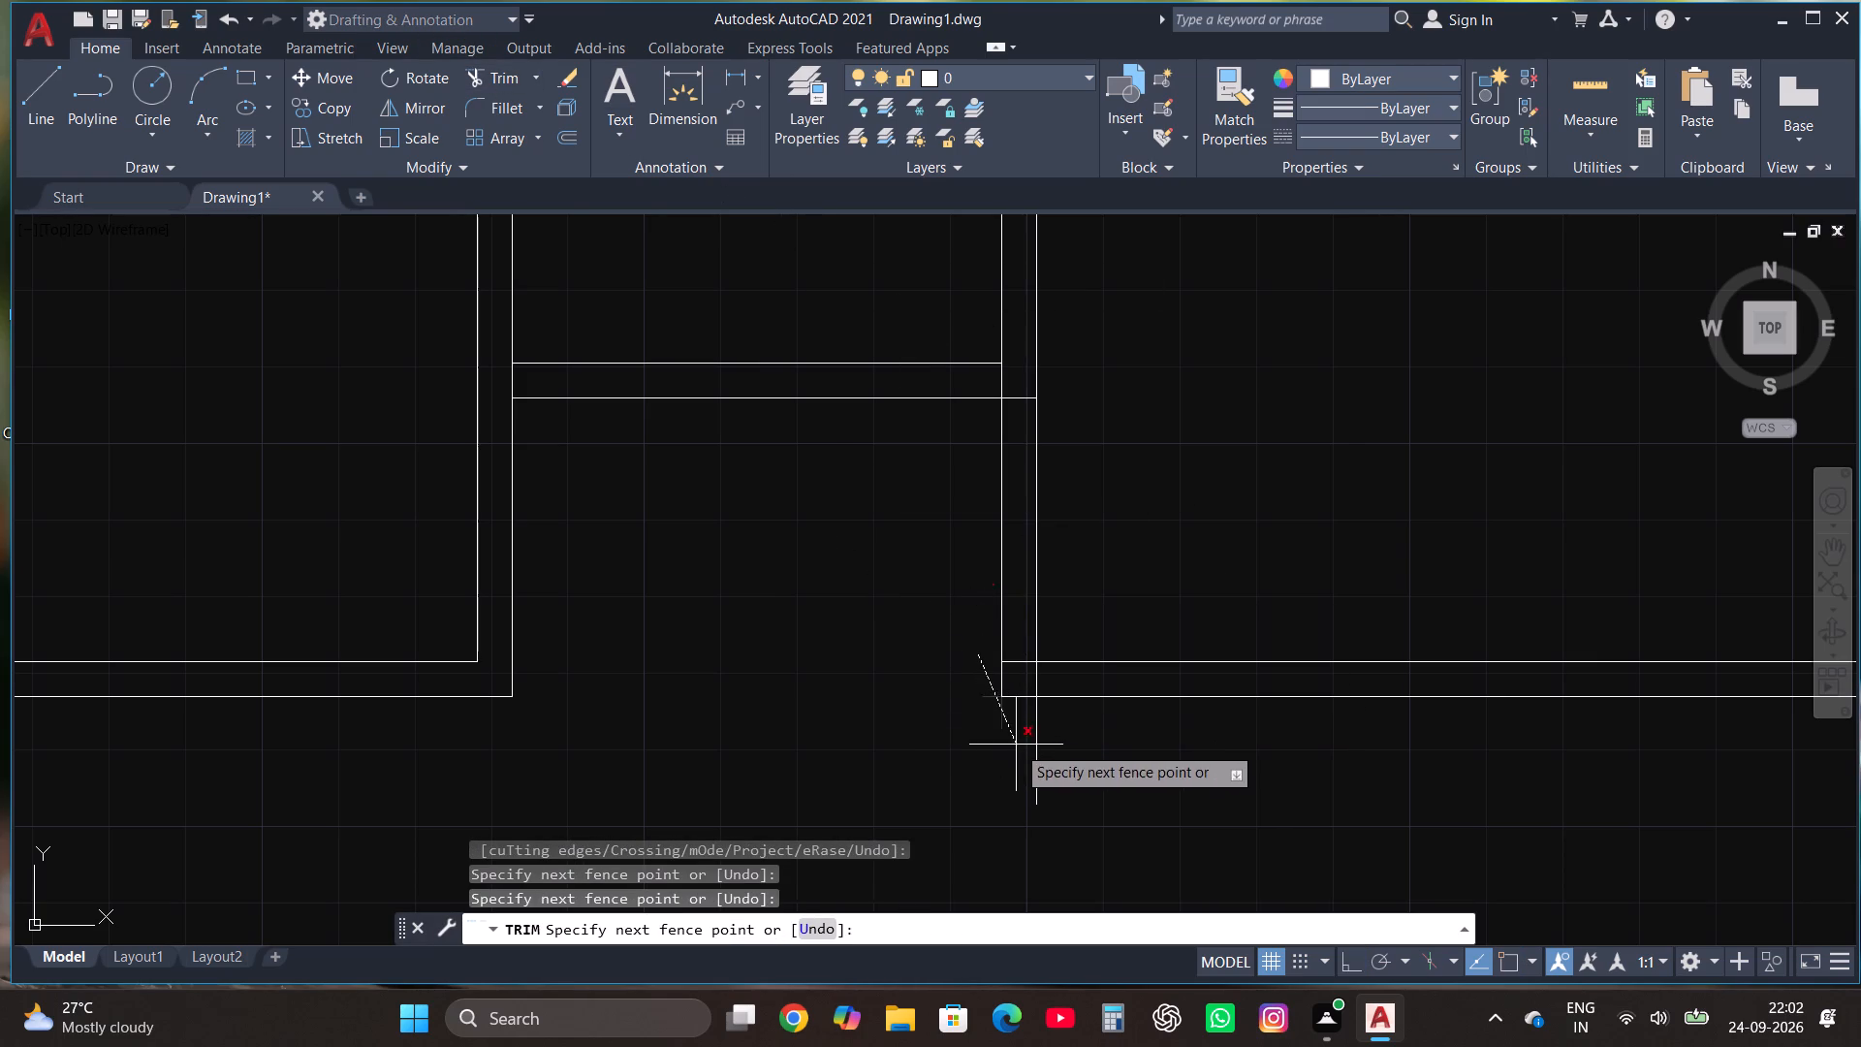
{"action": "left_click", "coordinate": [1015, 747]}
{"action": "left_click", "coordinate": [988, 756]}
{"action": "left_click", "coordinate": [1100, 751]}
{"action": "scroll", "coordinate": [1036, 718], "scroll_direction": "up", "scroll_amount": 2}
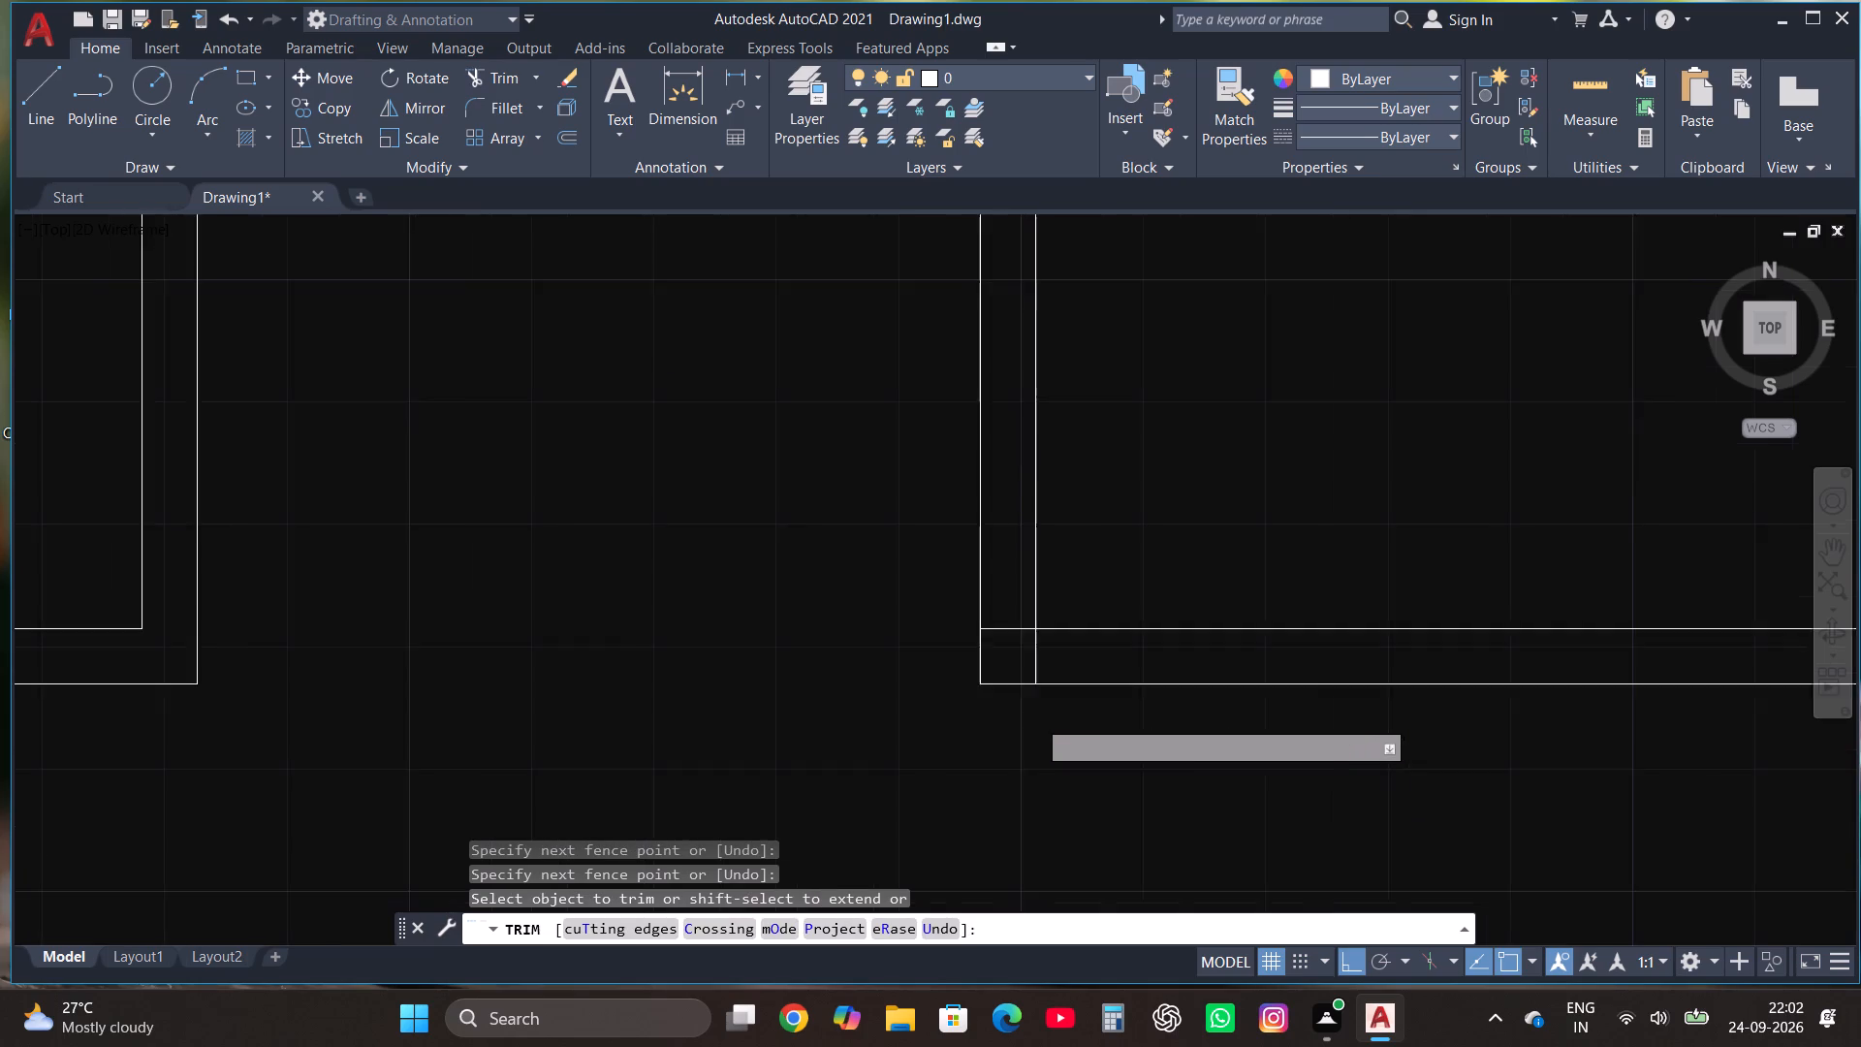
{"action": "scroll", "coordinate": [1034, 717], "scroll_direction": "up", "scroll_amount": 1}
{"action": "scroll", "coordinate": [905, 692], "scroll_direction": "down", "scroll_amount": 4}
{"action": "key", "text": "Escape"}
{"action": "scroll", "coordinate": [1049, 506], "scroll_direction": "down", "scroll_amount": 2}
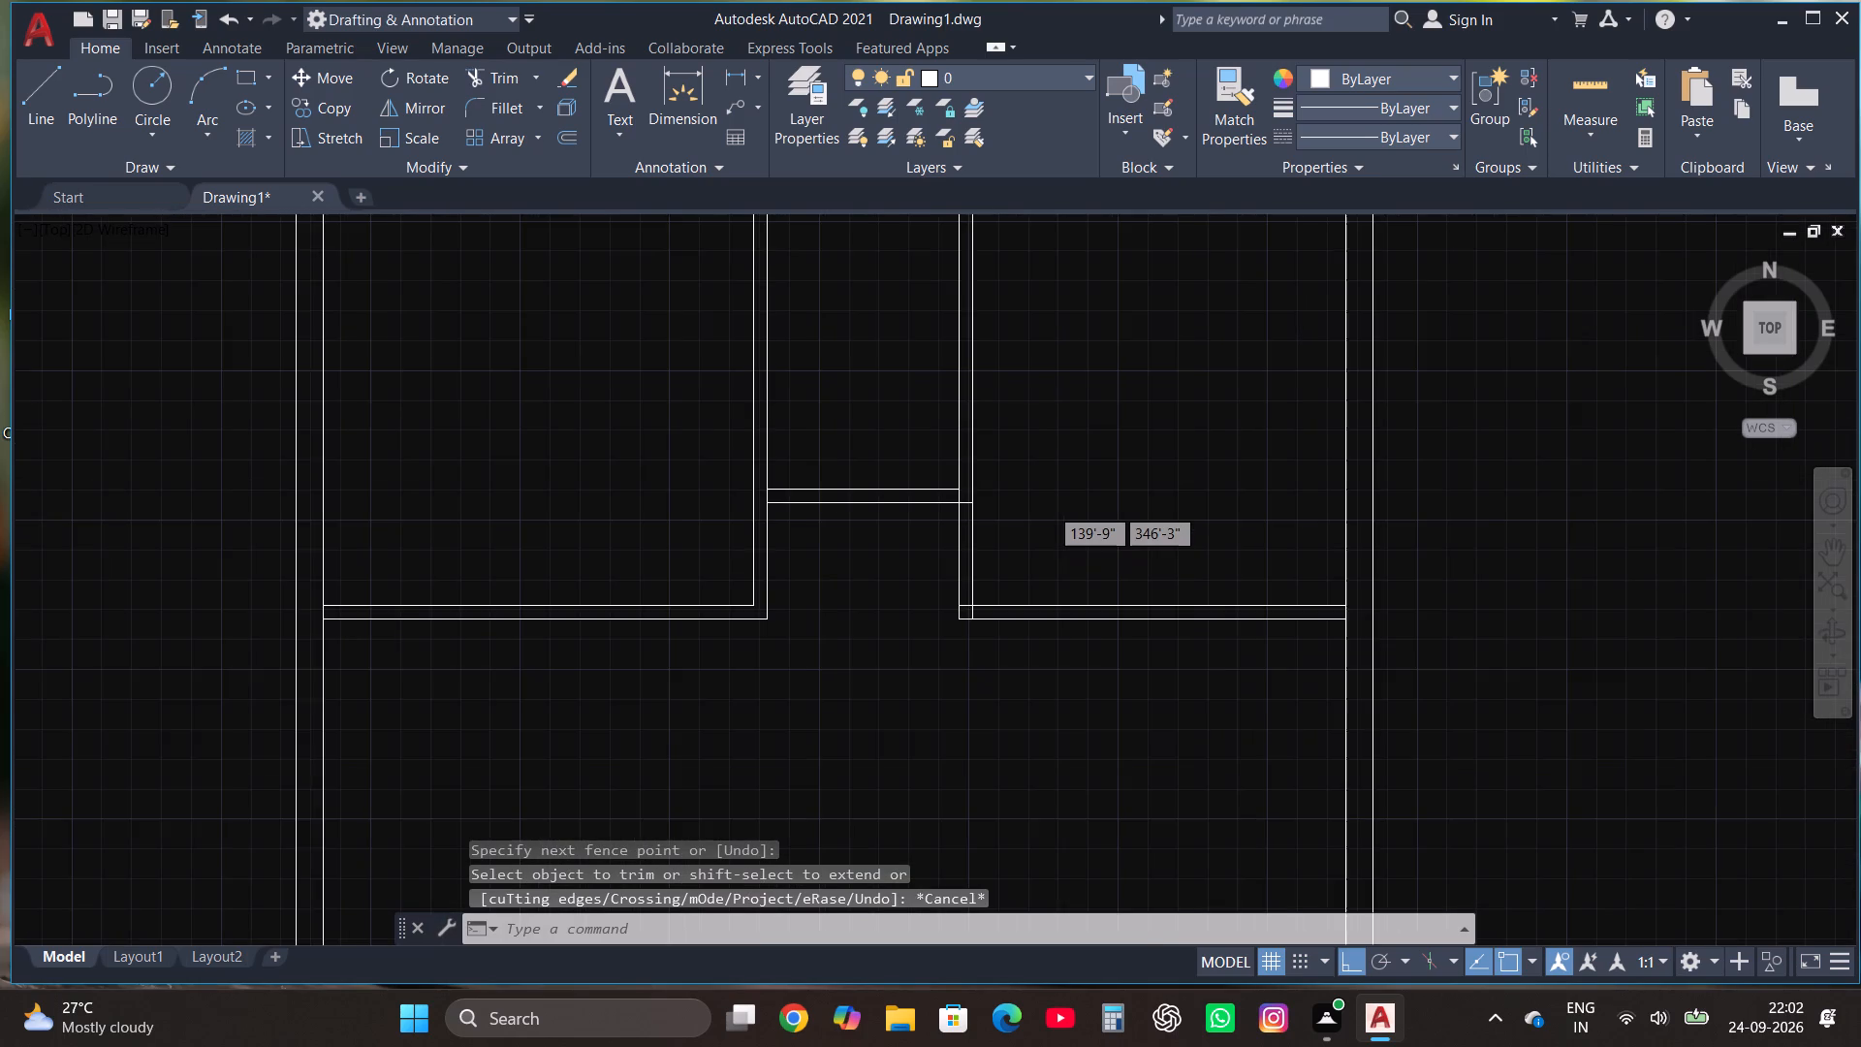
From where the first corner room's lower wall meets the outer wall, draw lines 5'4" down, 7'9" inward and back up into that wall.
{"action": "scroll", "coordinate": [1108, 506], "scroll_direction": "down", "scroll_amount": 1}
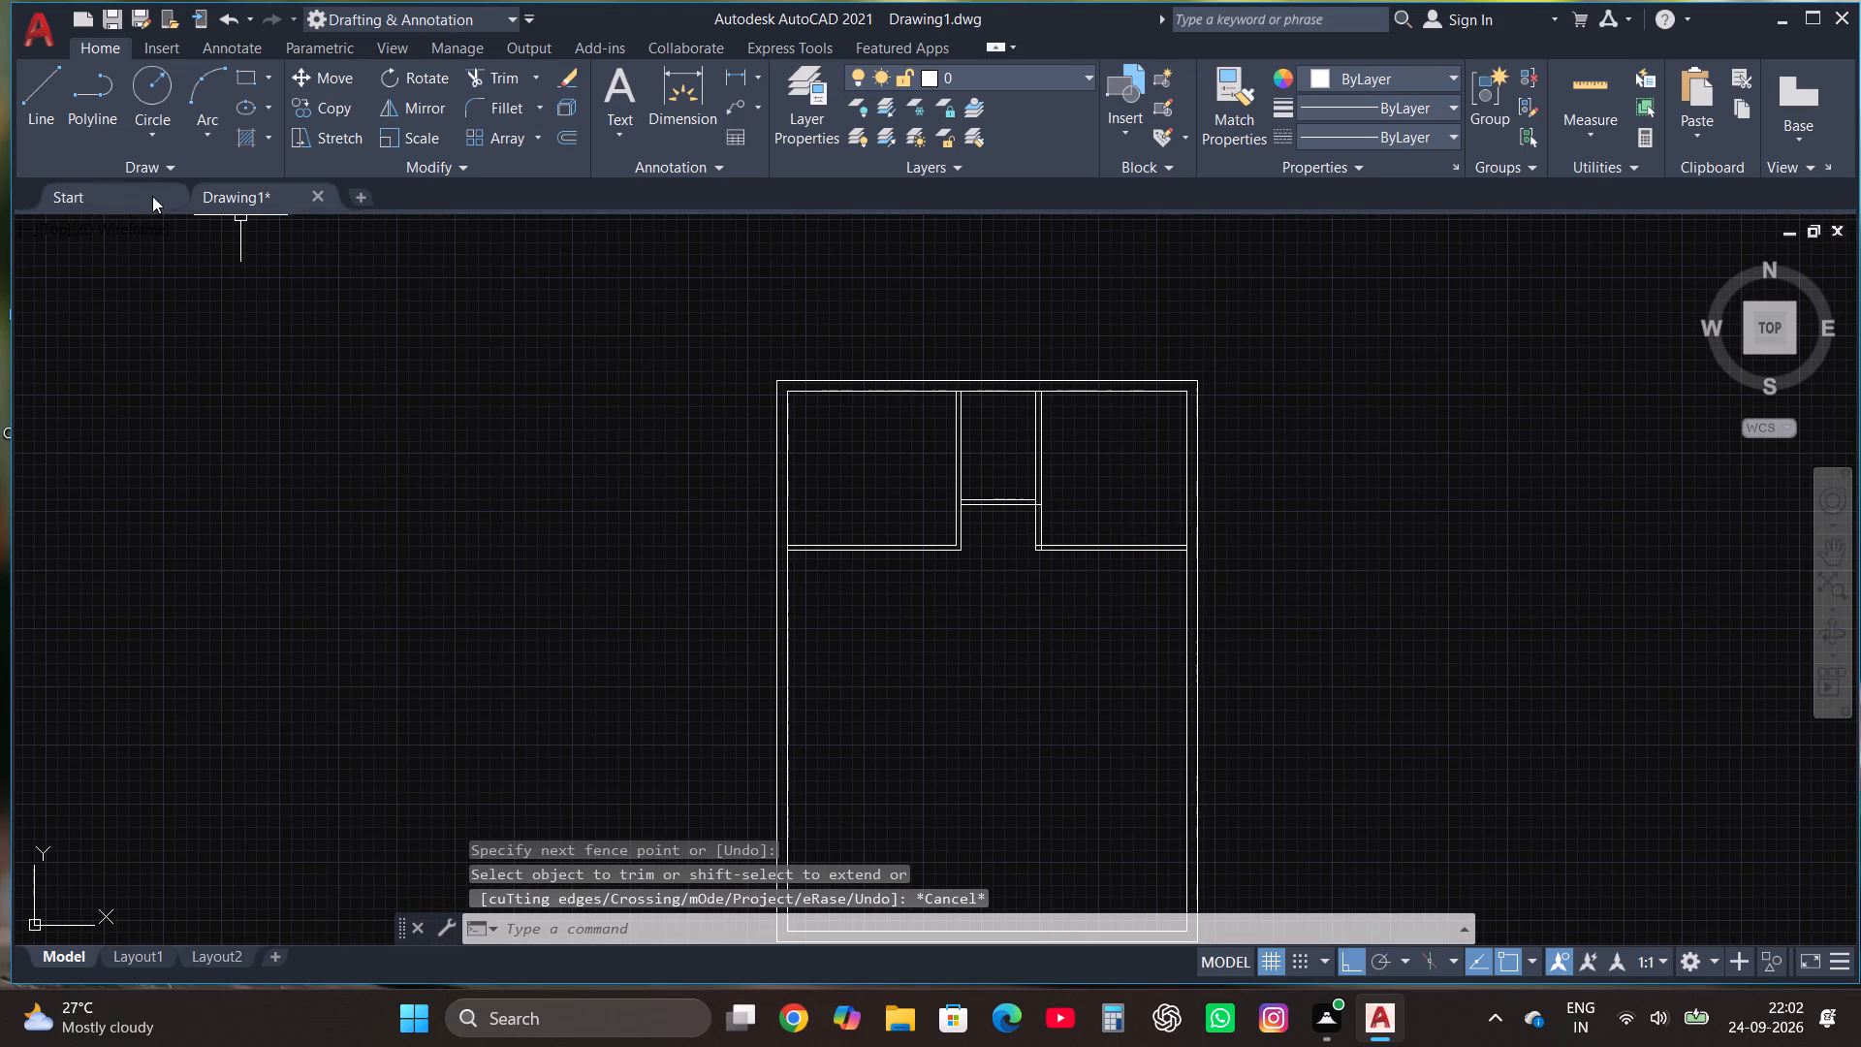
{"action": "left_click", "coordinate": [43, 79]}
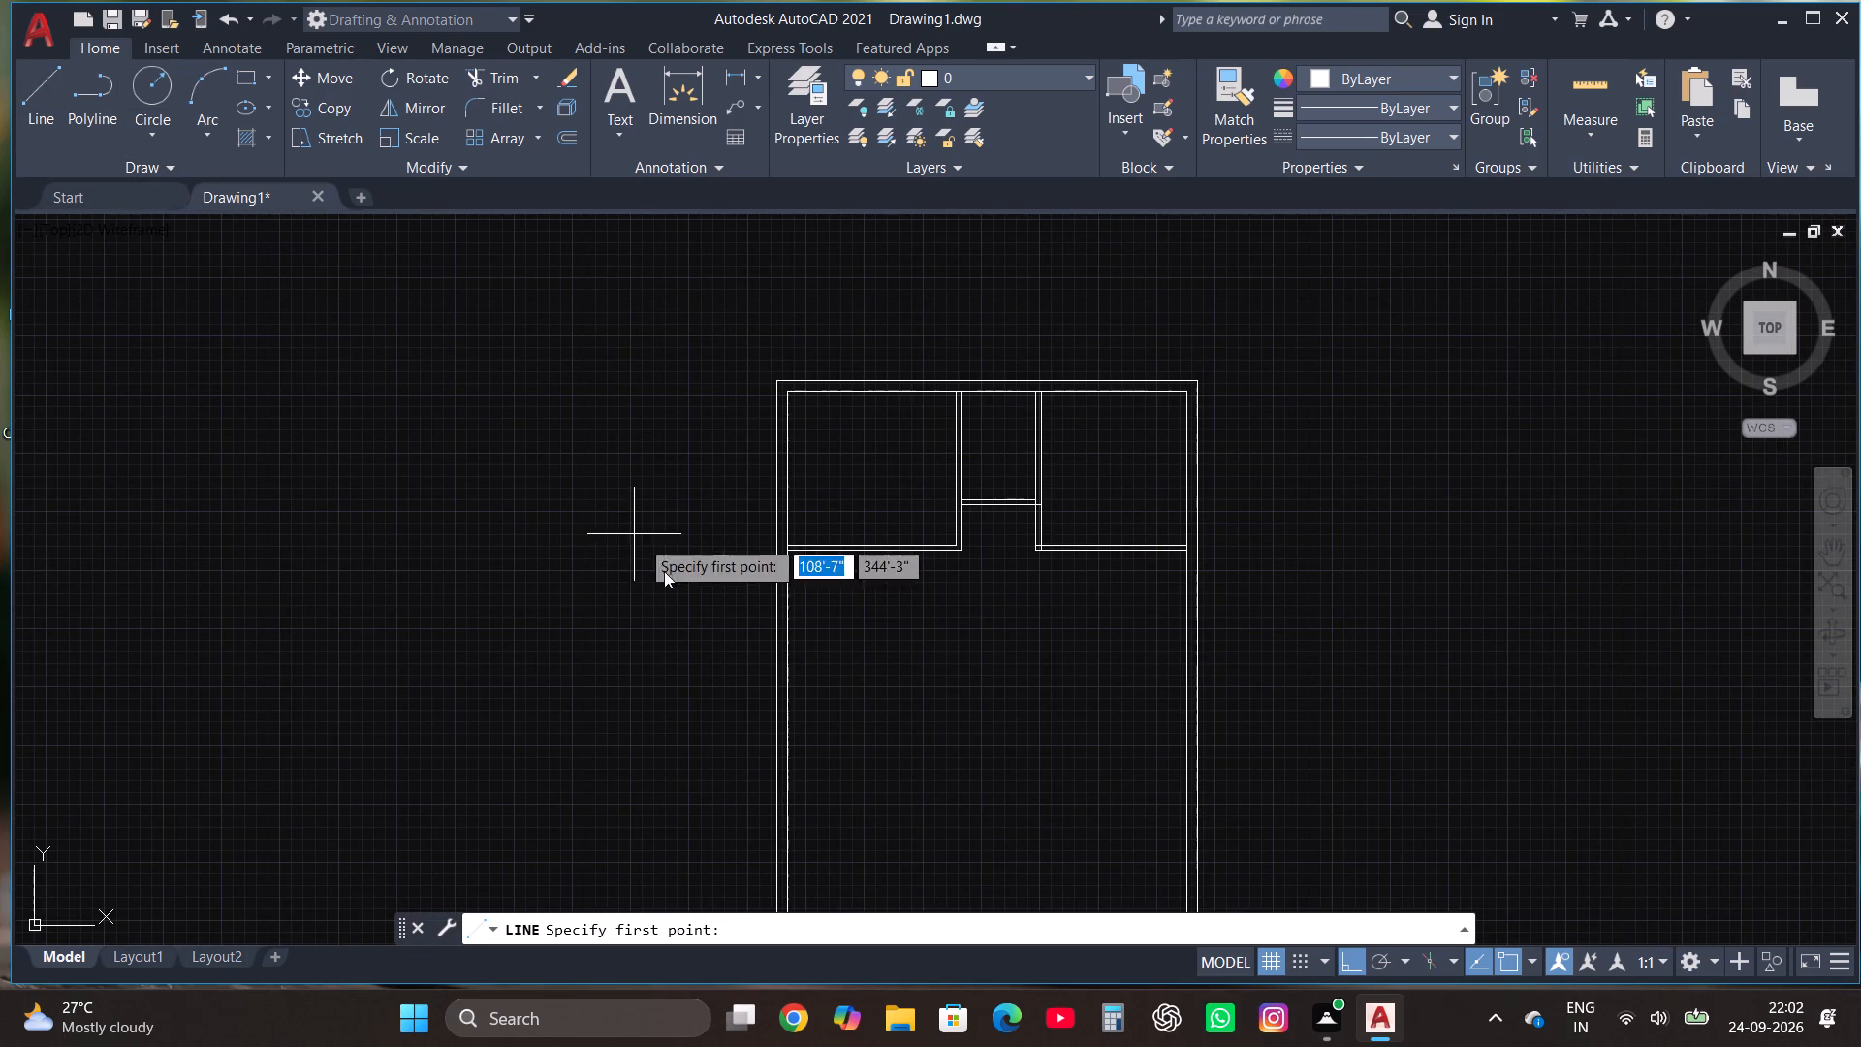
{"action": "scroll", "coordinate": [666, 572], "scroll_direction": "up", "scroll_amount": 2}
{"action": "scroll", "coordinate": [1055, 535], "scroll_direction": "up", "scroll_amount": 2}
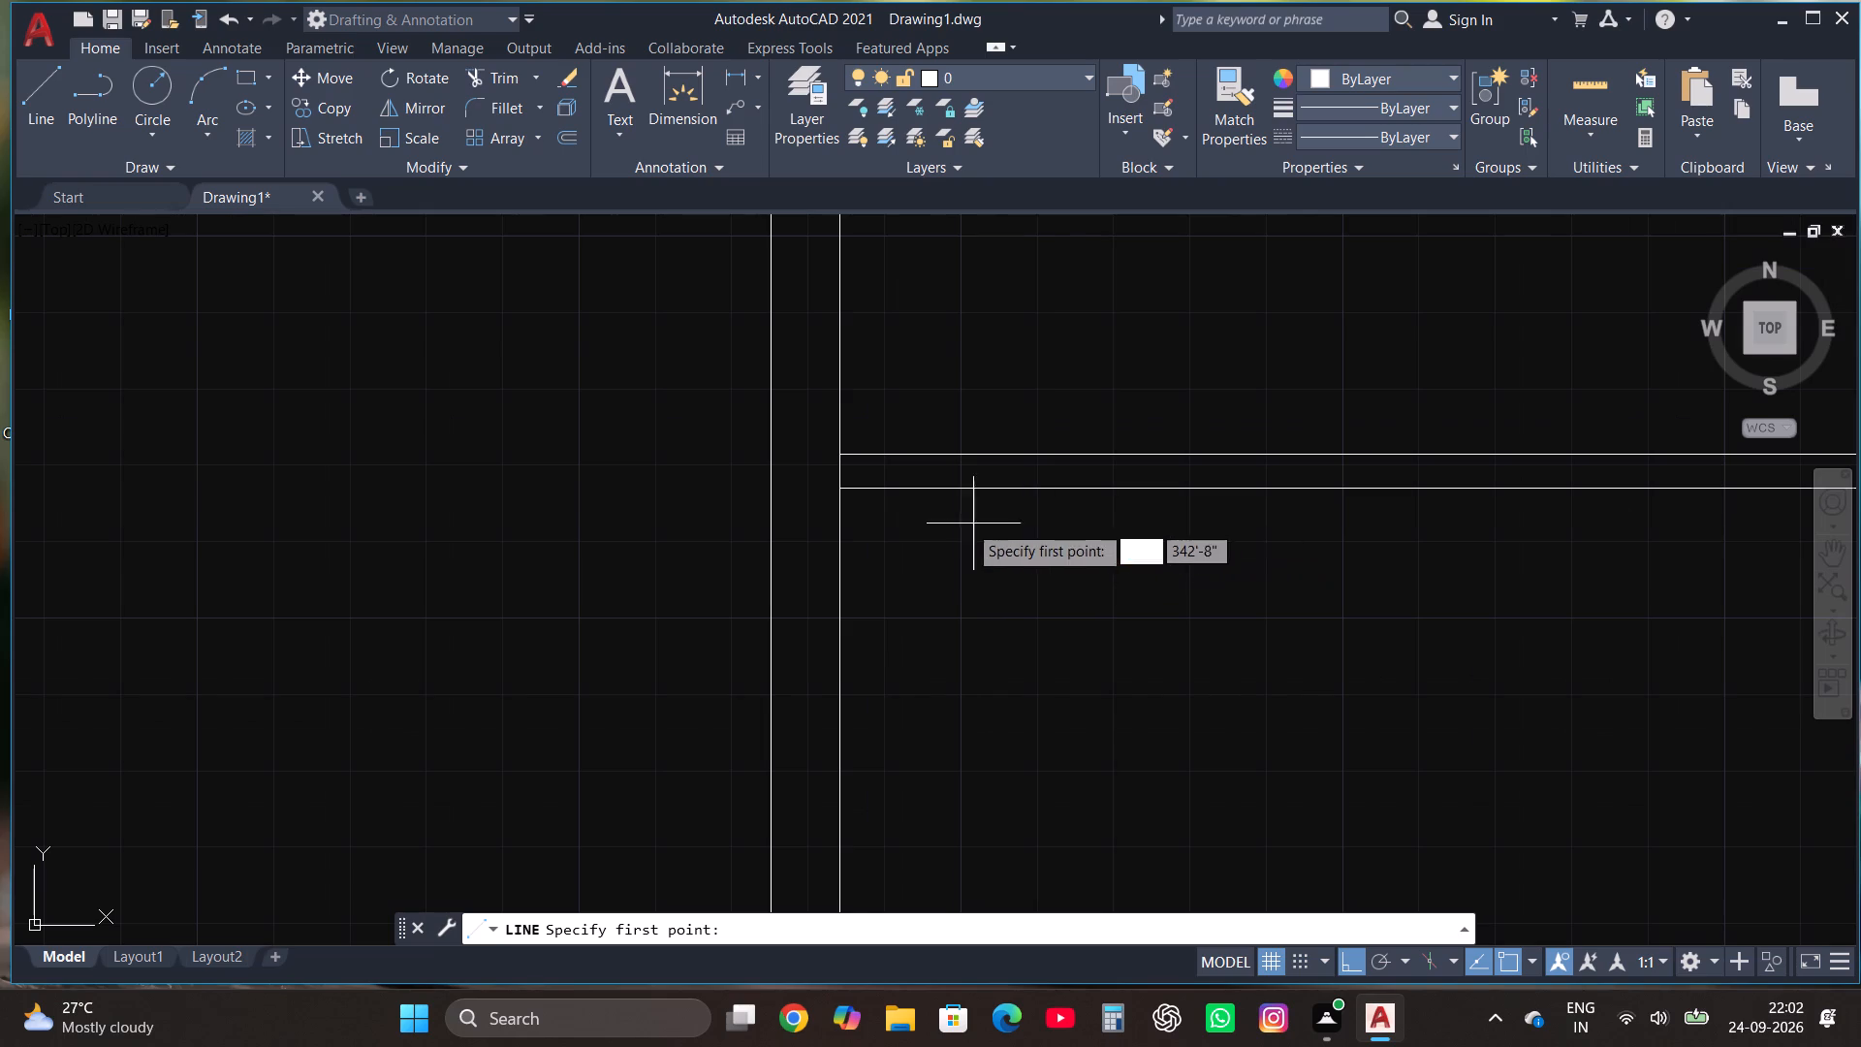
{"action": "left_click", "coordinate": [839, 490]}
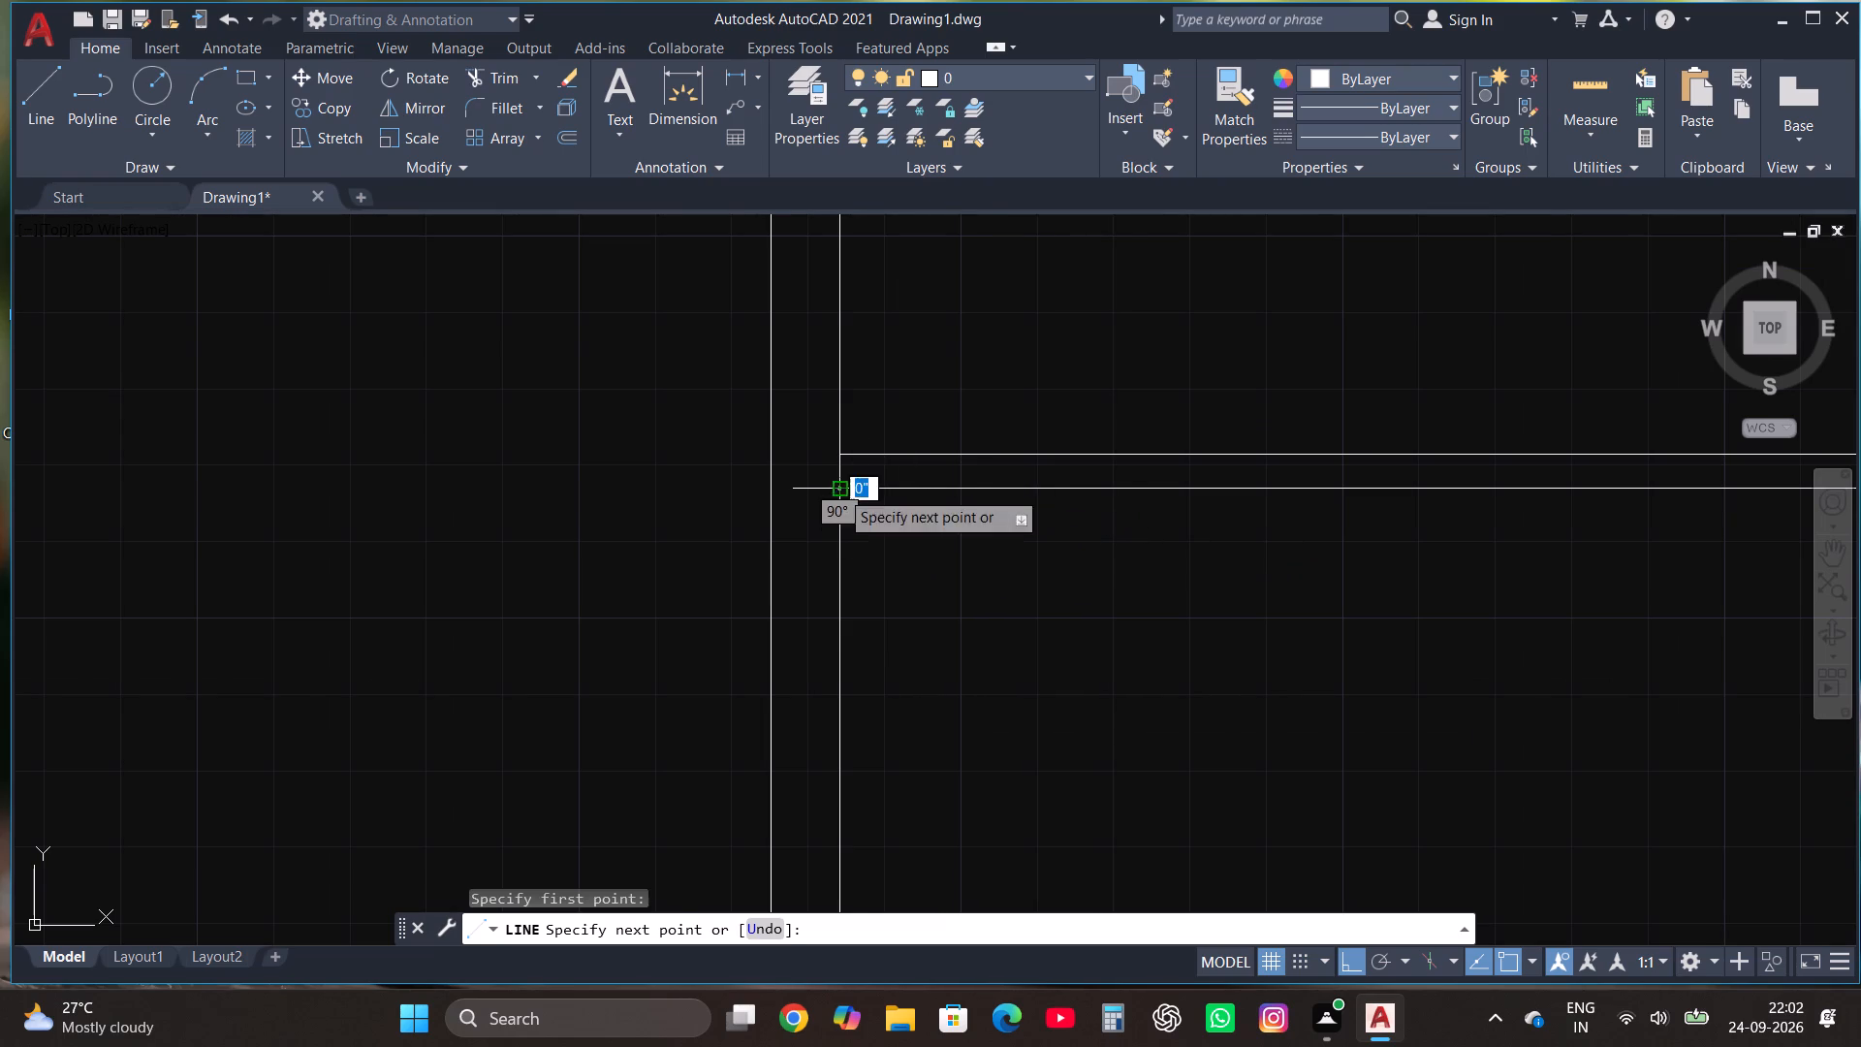
{"action": "scroll", "coordinate": [842, 561], "scroll_direction": "down", "scroll_amount": 1}
{"action": "scroll", "coordinate": [836, 660], "scroll_direction": "up", "scroll_amount": 1}
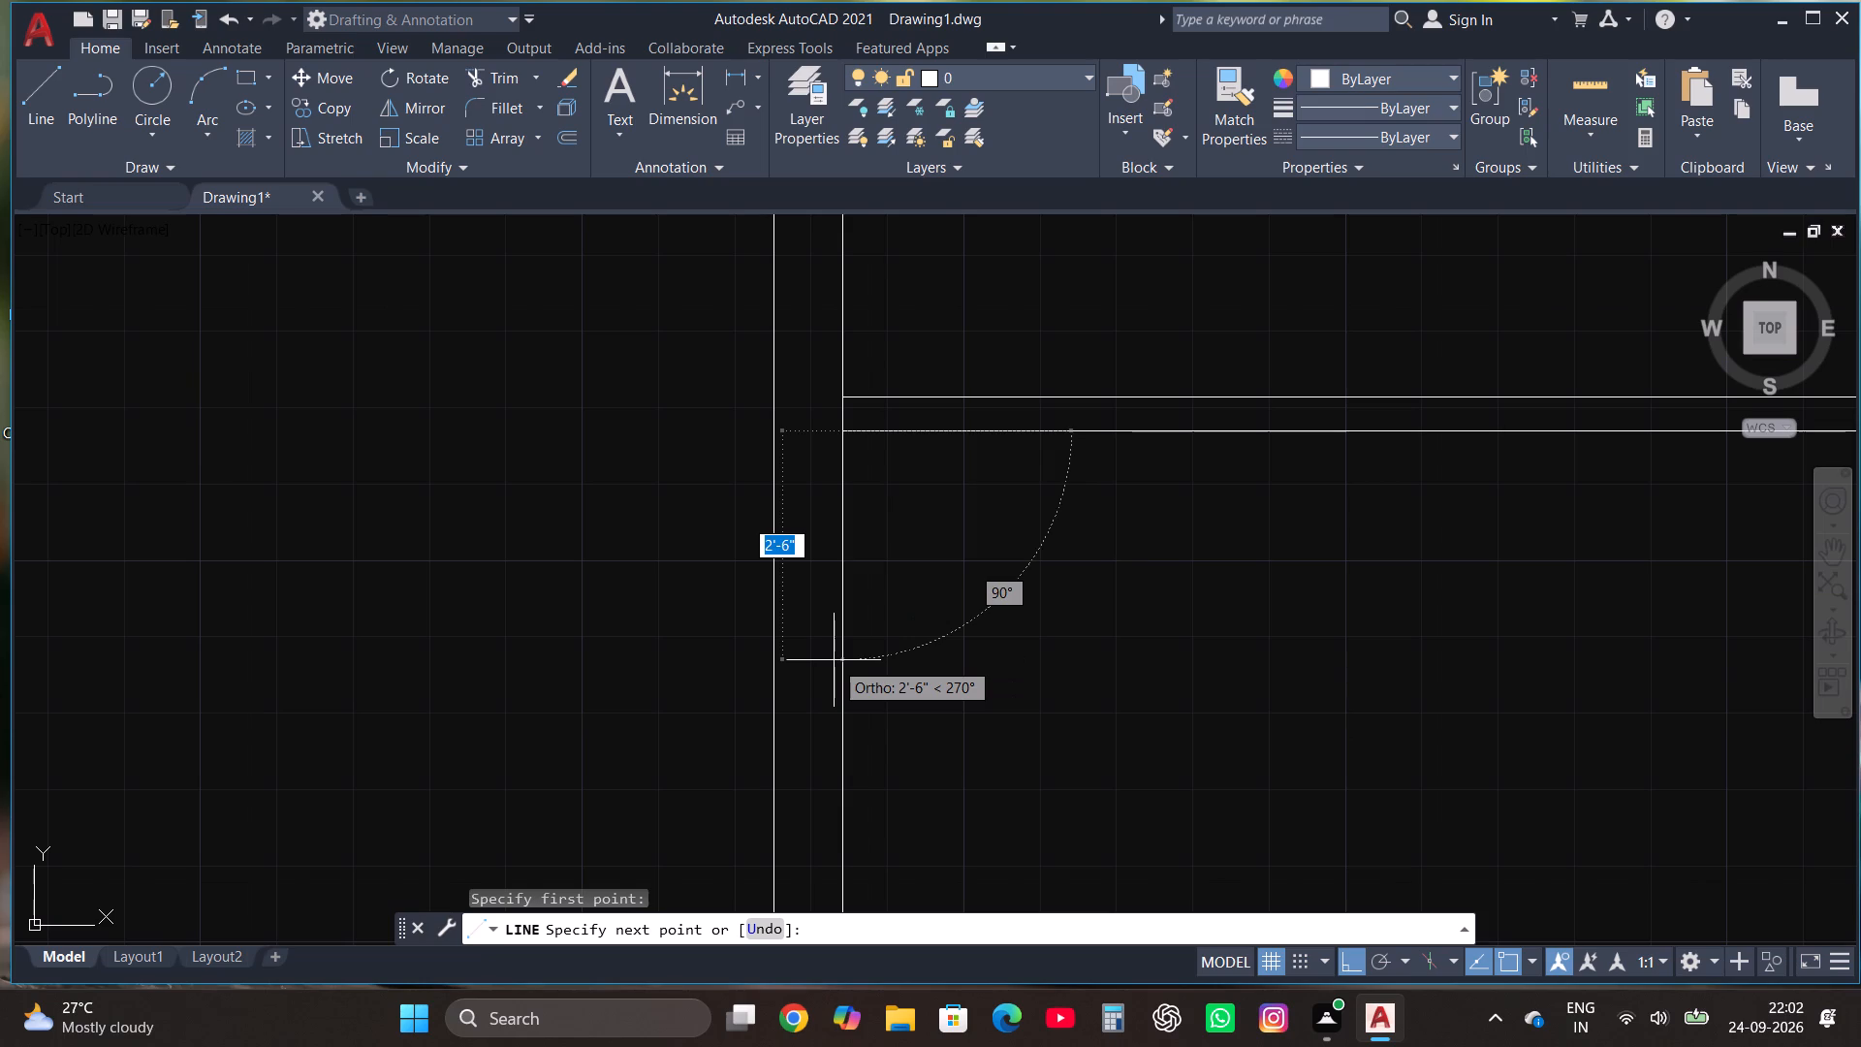
{"action": "type", "text": "5'"}
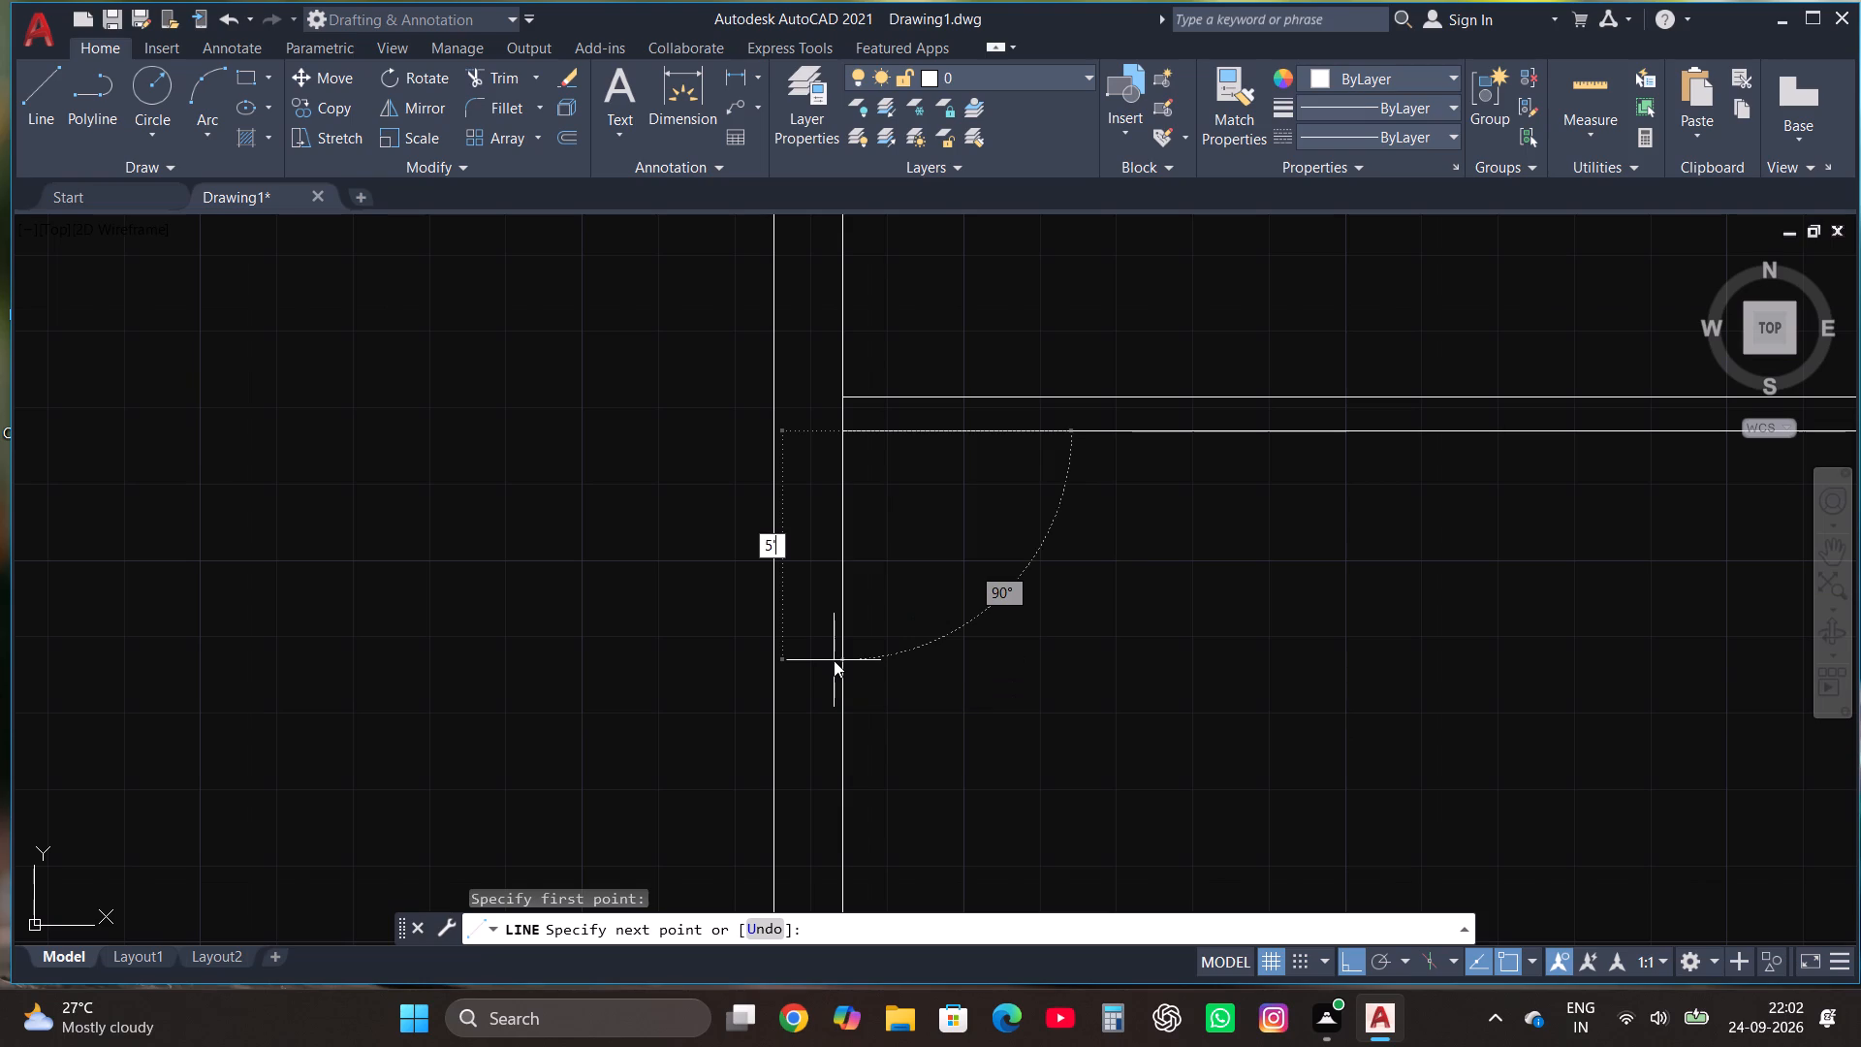
{"action": "type", "text": "4\""}
{"action": "key", "text": "Return"}
{"action": "scroll", "coordinate": [1015, 554], "scroll_direction": "down", "scroll_amount": 2}
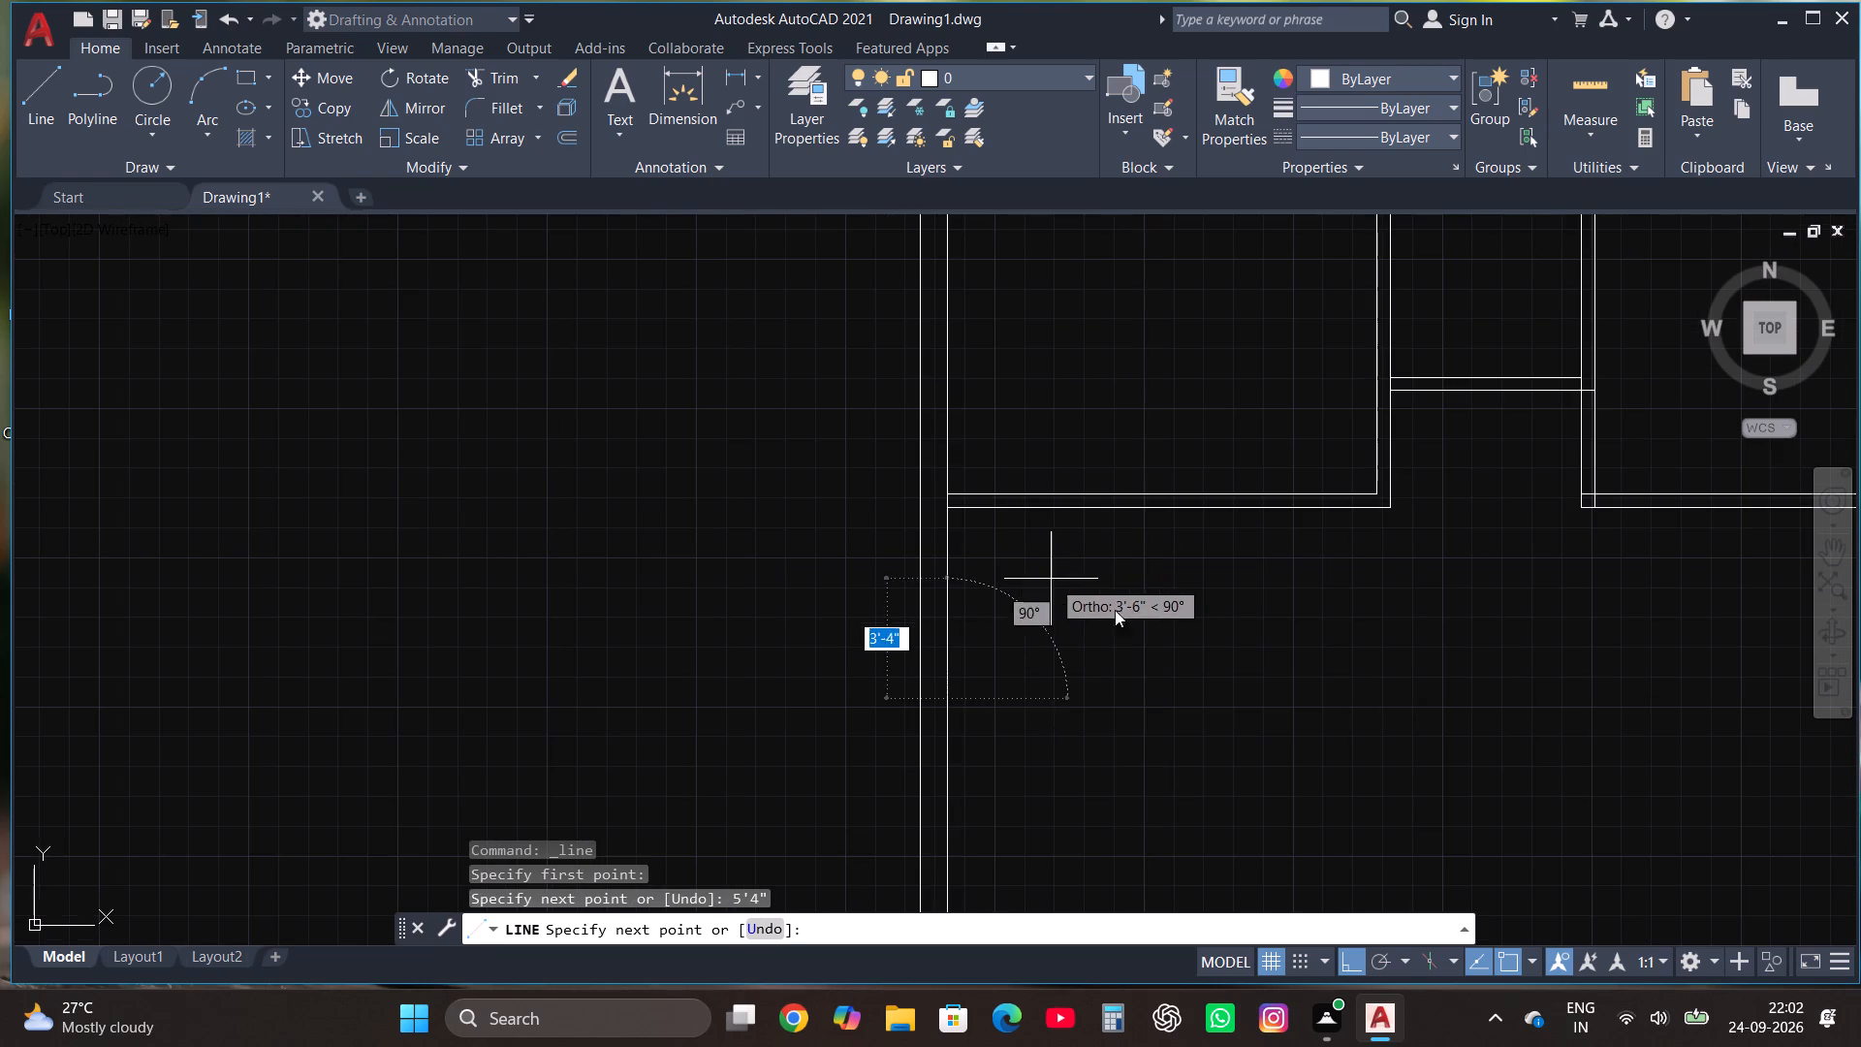
{"action": "type", "text": "7'9\""}
{"action": "key", "text": "Return"}
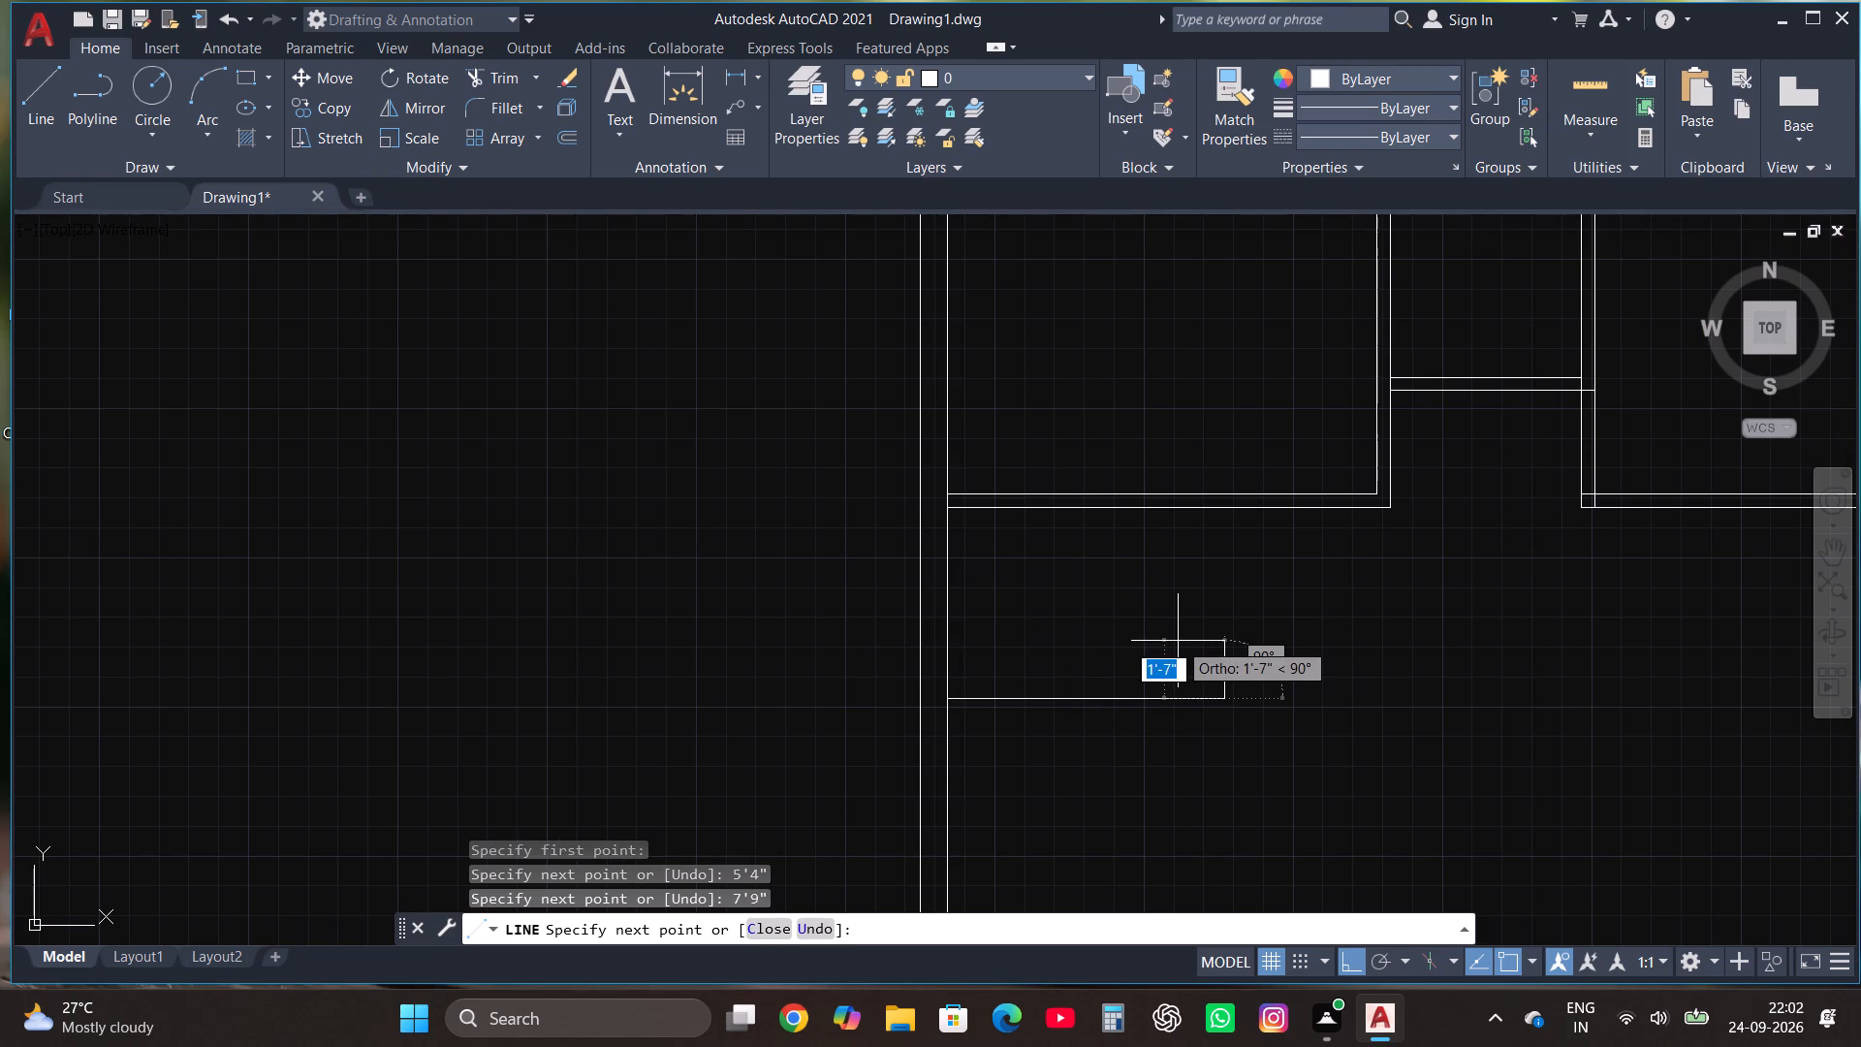
{"action": "scroll", "coordinate": [1221, 439], "scroll_direction": "up", "scroll_amount": 2}
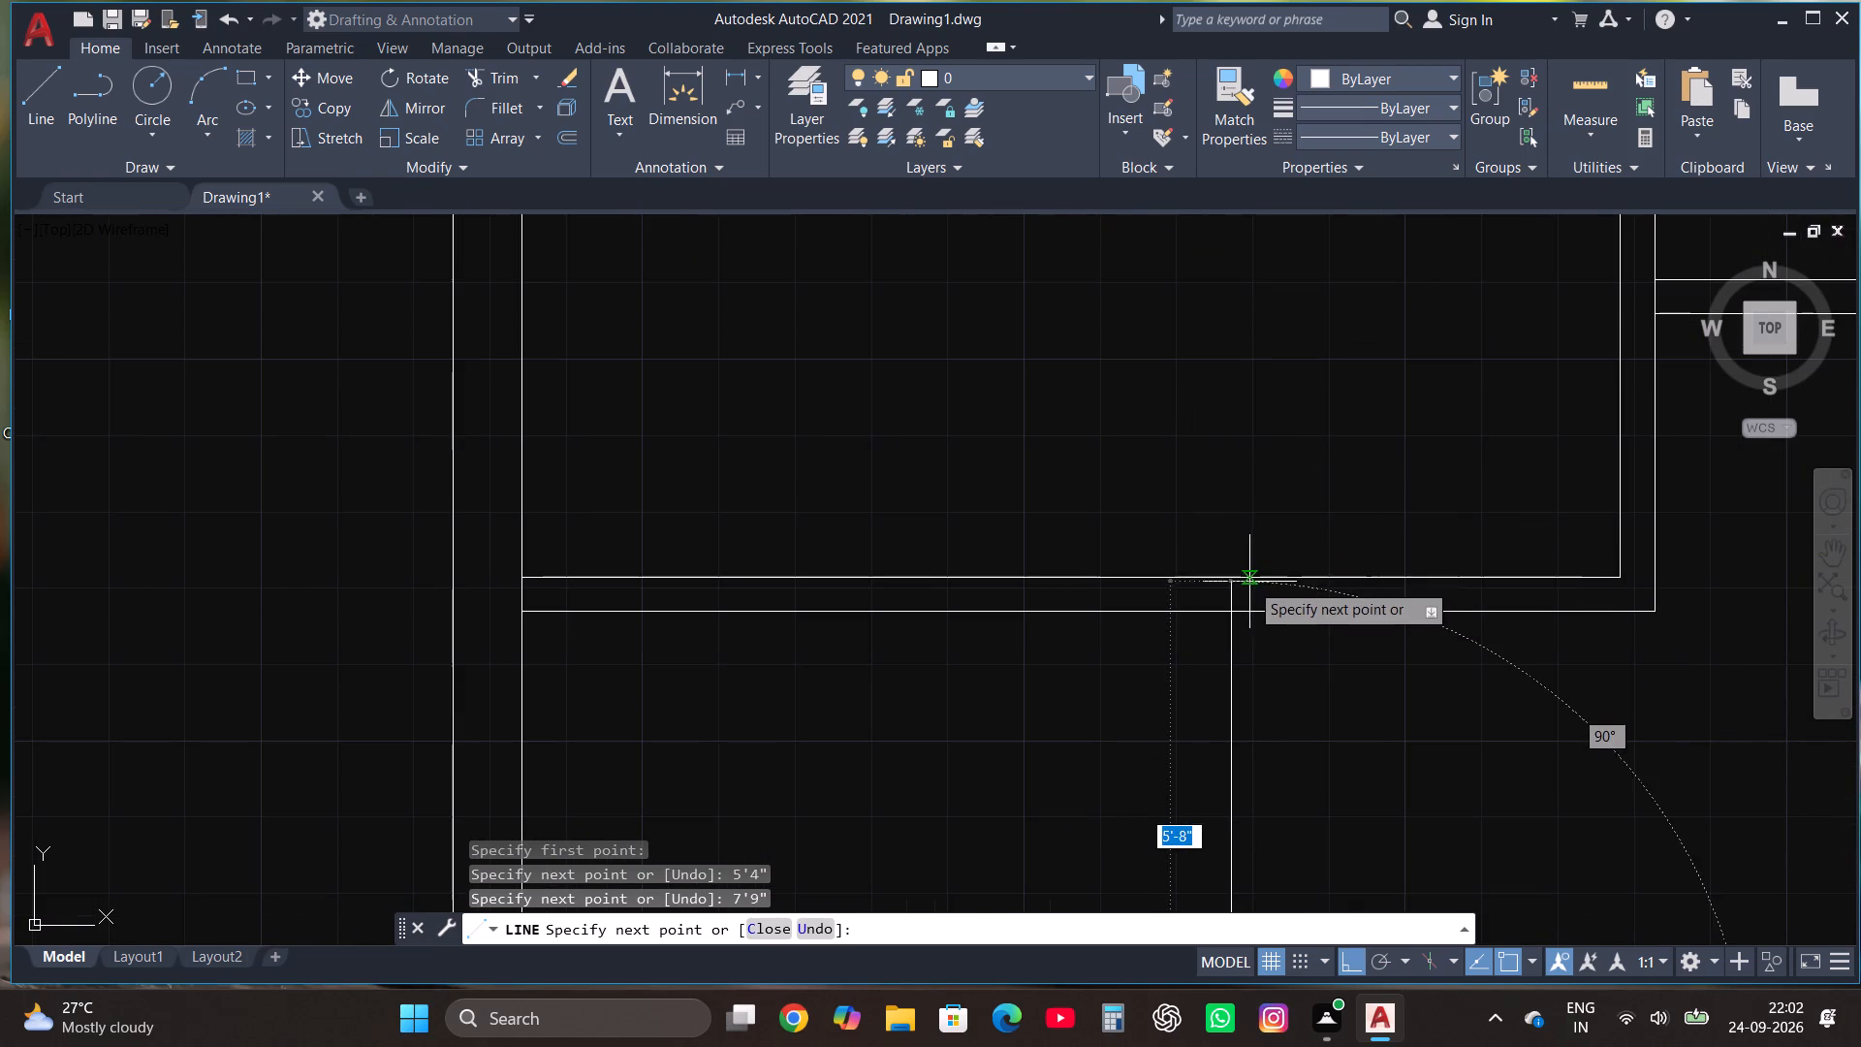
{"action": "left_click", "coordinate": [1220, 592]}
{"action": "key", "text": "Escape"}
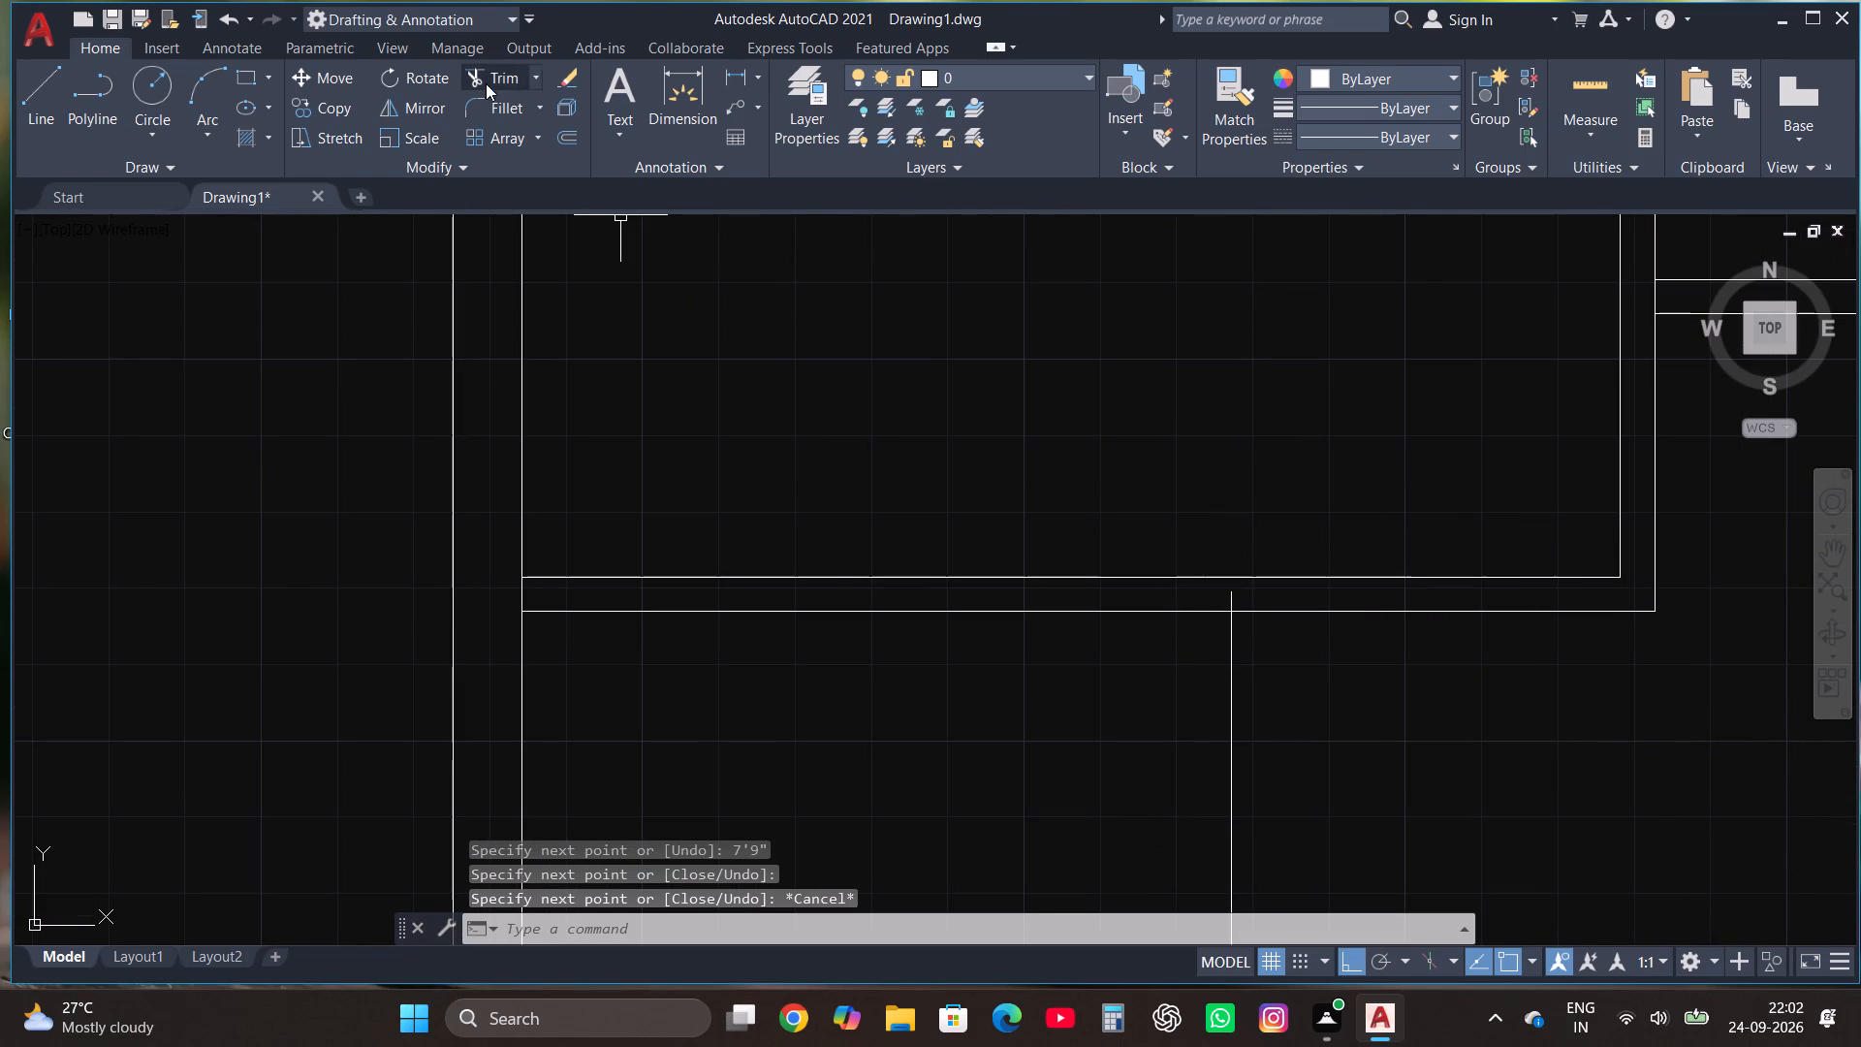
Trim the end of the new room's vertical line that overhangs into the corner room's lower wall.
{"action": "left_click", "coordinate": [485, 82]}
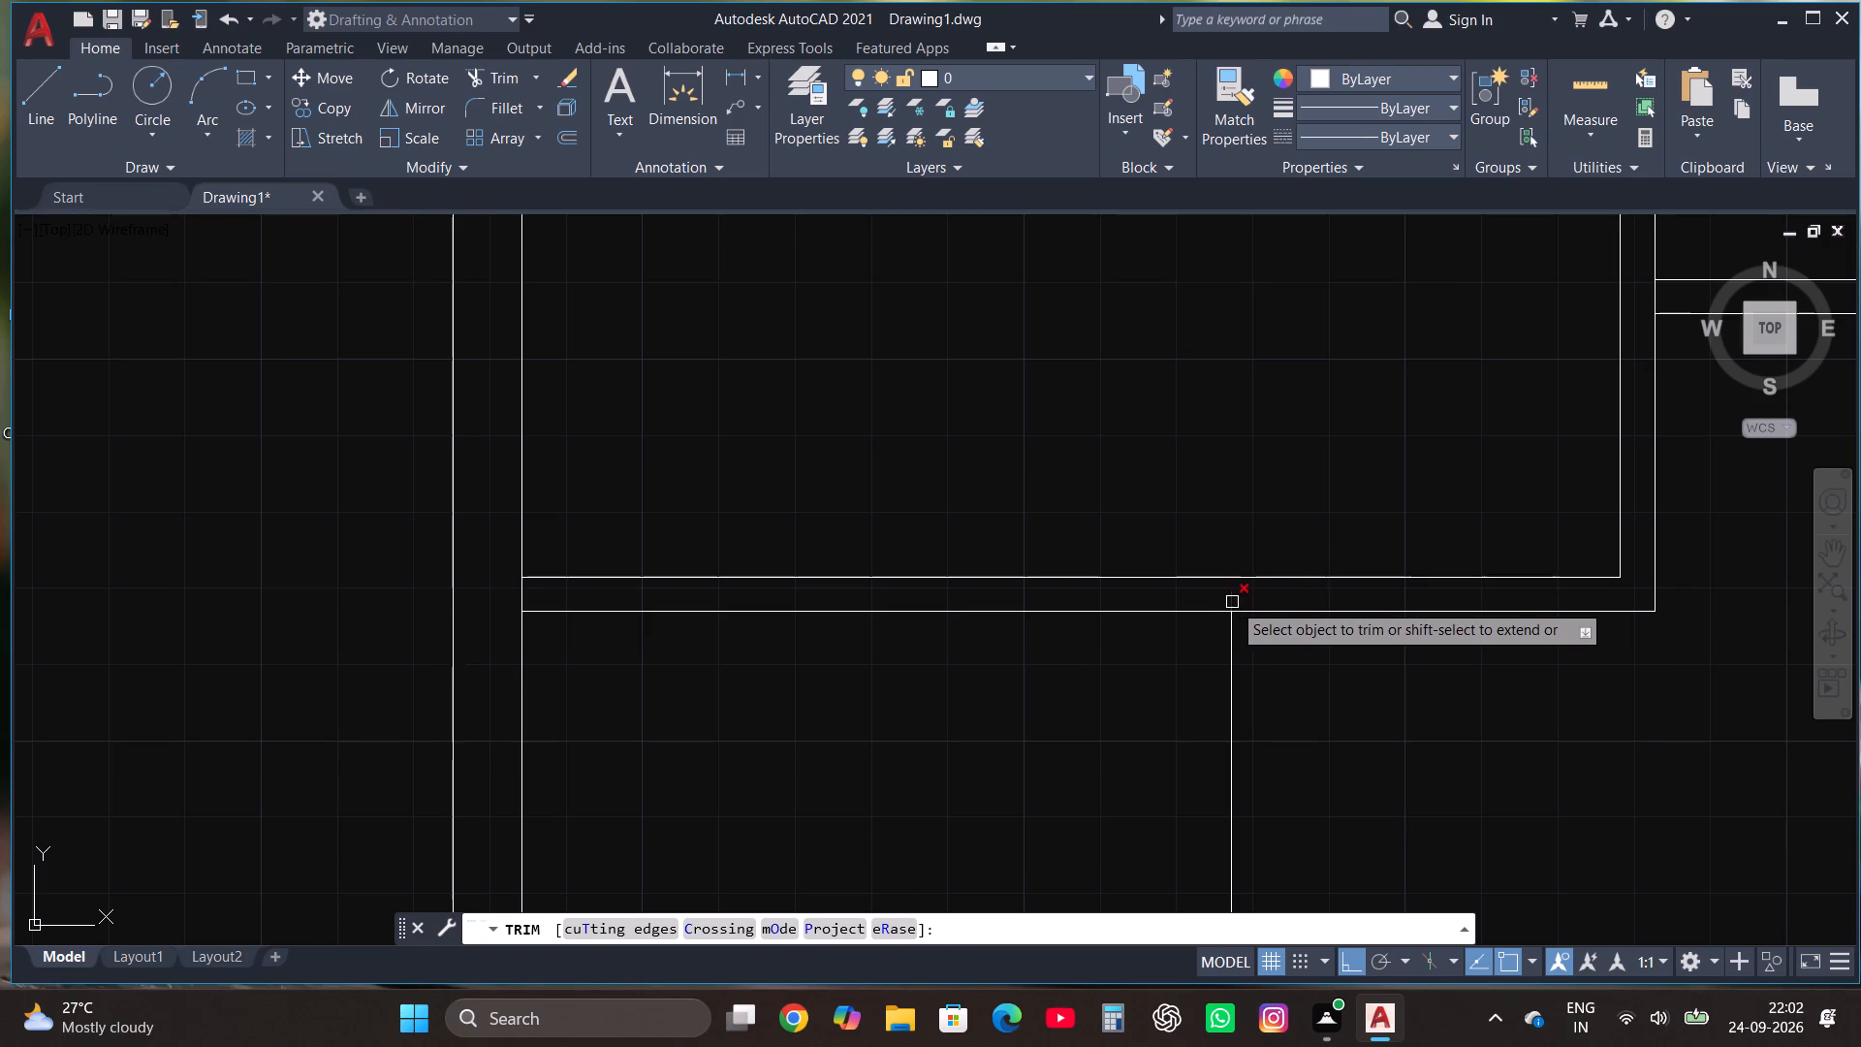
{"action": "left_click", "coordinate": [1232, 602]}
{"action": "key", "text": "Escape"}
Offset the 5'4" by 7'9" room's vertical and horizontal lines 4.5" outward to form the walls' second faces.
{"action": "scroll", "coordinate": [1171, 451], "scroll_direction": "down", "scroll_amount": 3}
{"action": "scroll", "coordinate": [1200, 581], "scroll_direction": "up", "scroll_amount": 1}
{"action": "left_click", "coordinate": [1198, 616]}
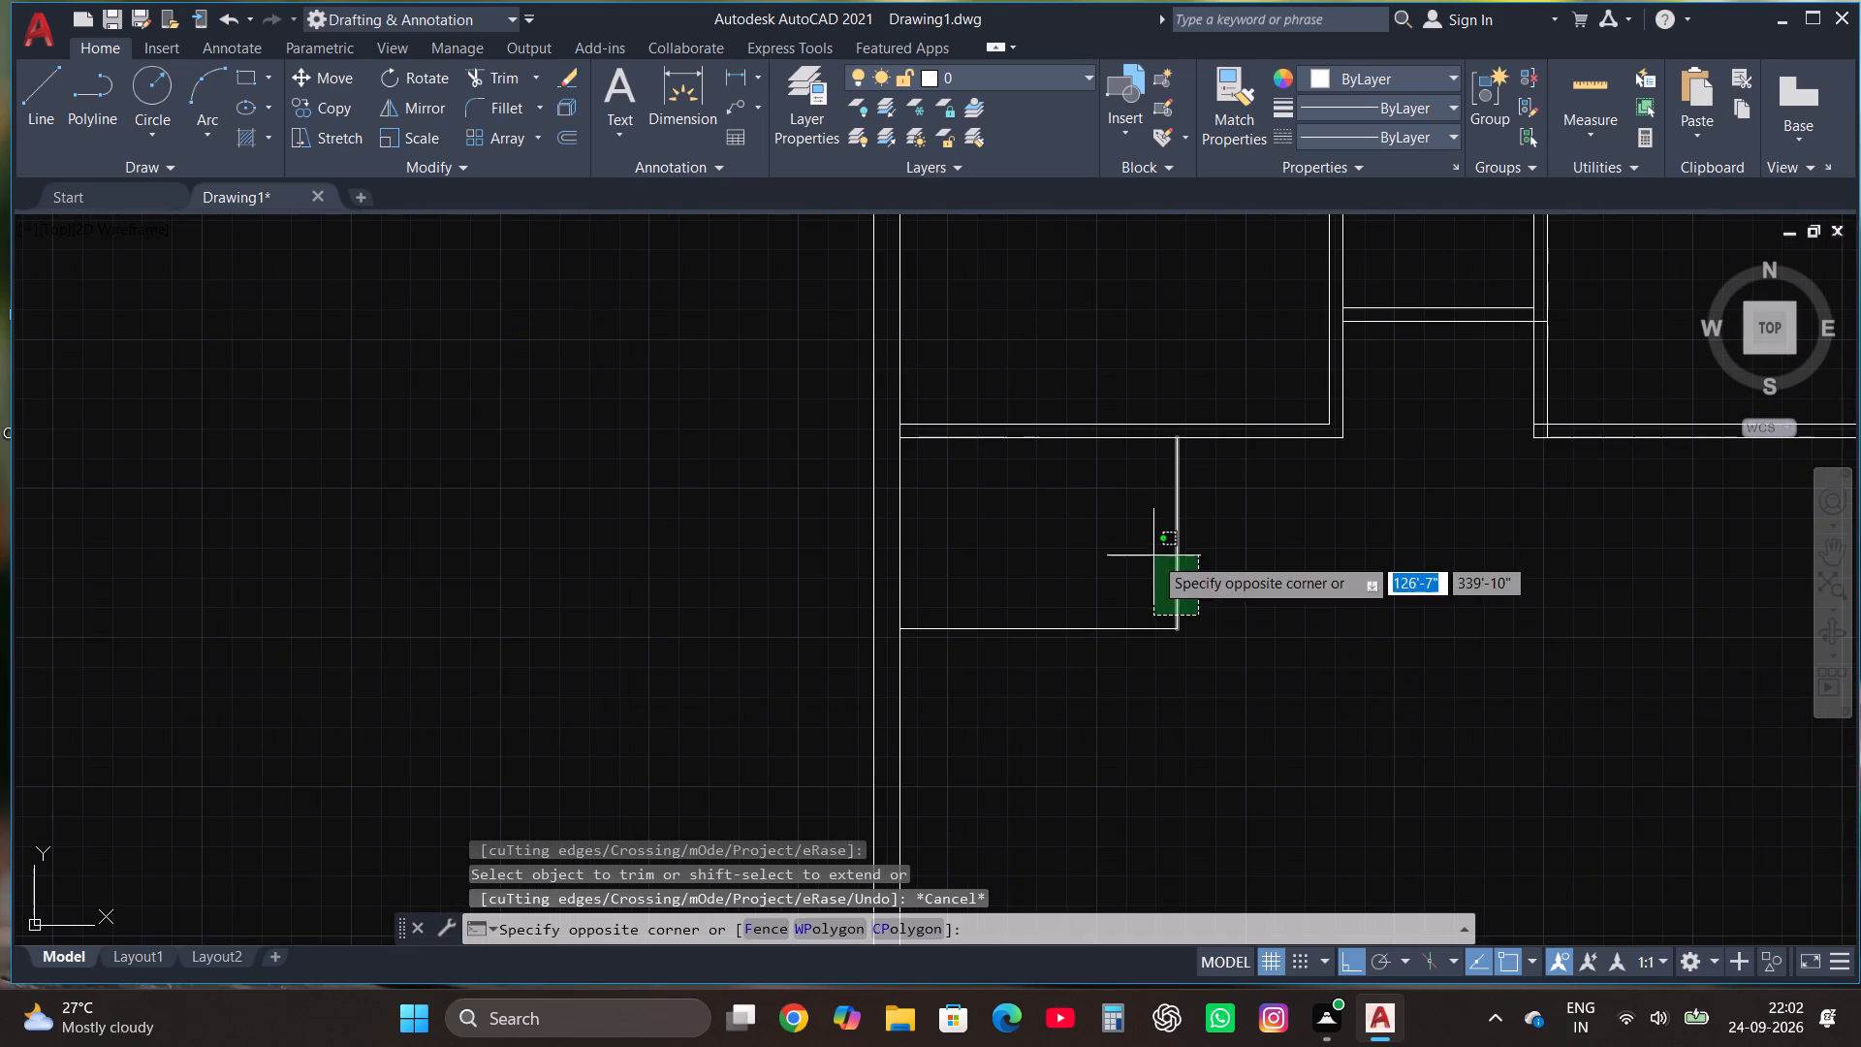
{"action": "left_click", "coordinate": [1153, 555]}
{"action": "left_click", "coordinate": [557, 137]}
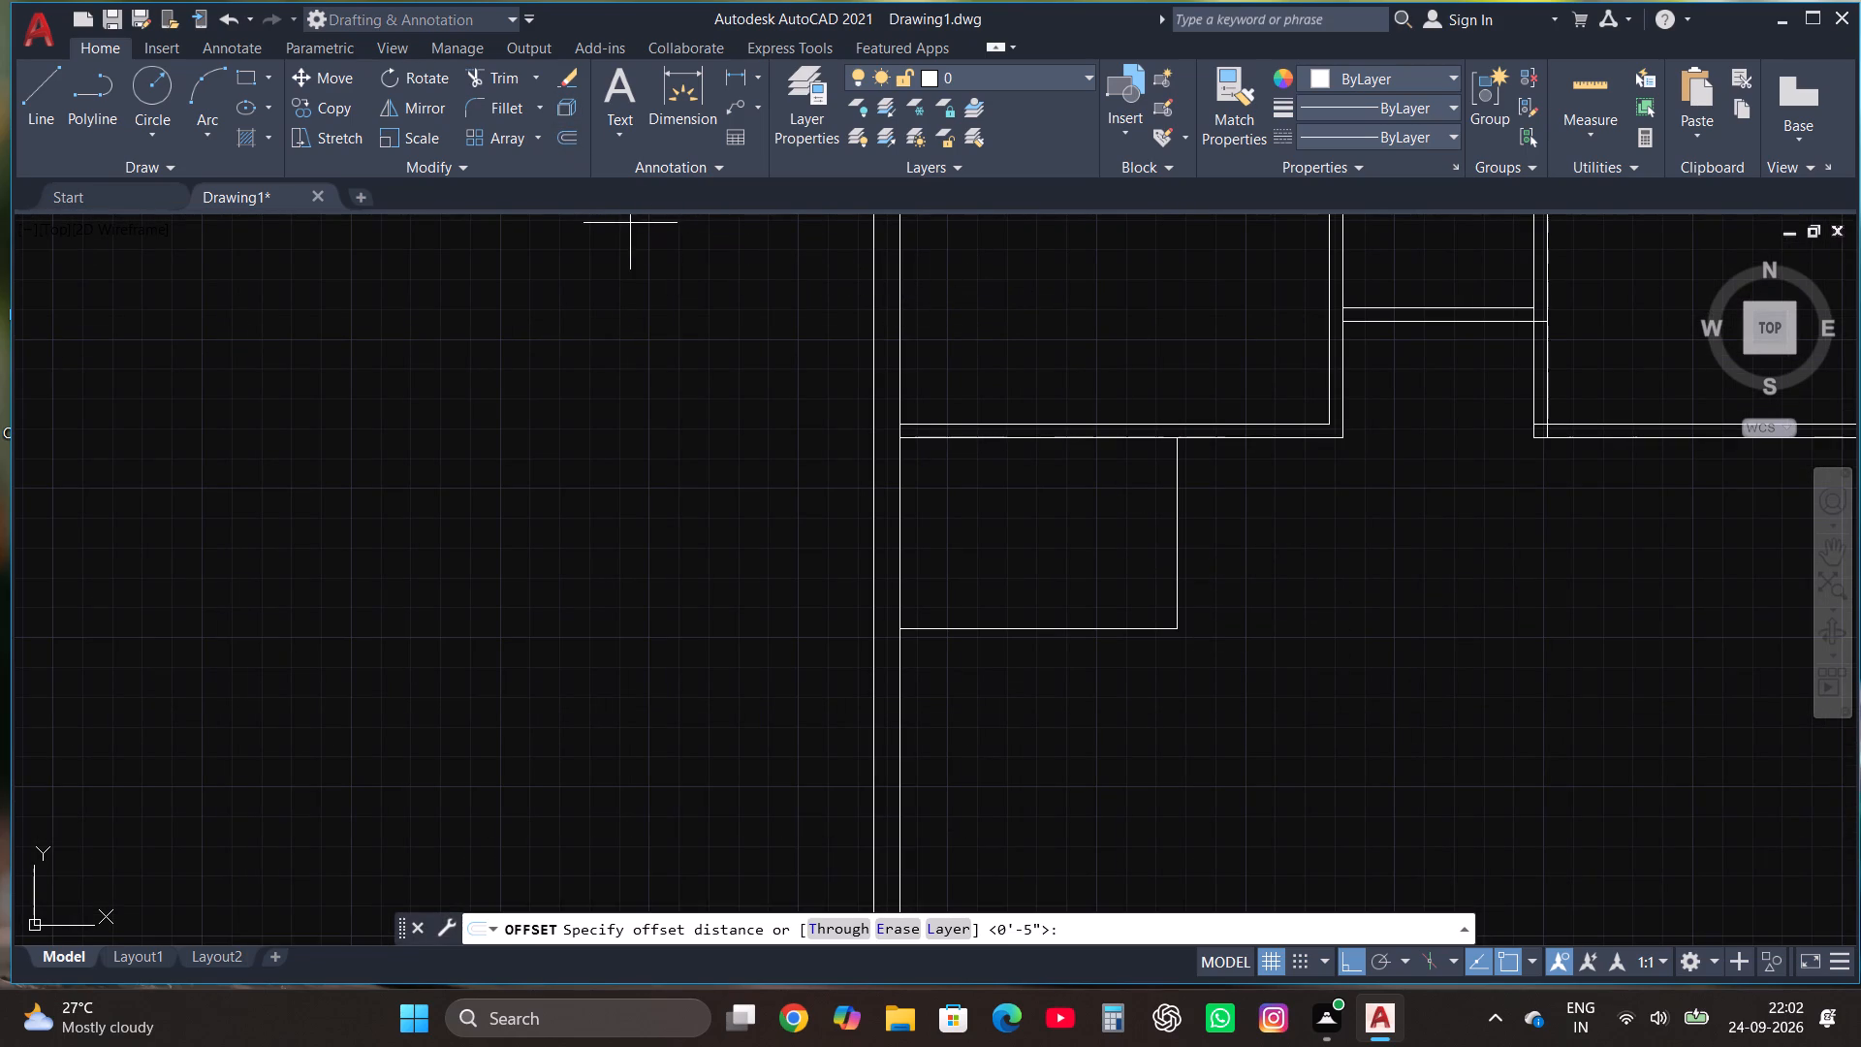
{"action": "left_click", "coordinate": [1179, 550]}
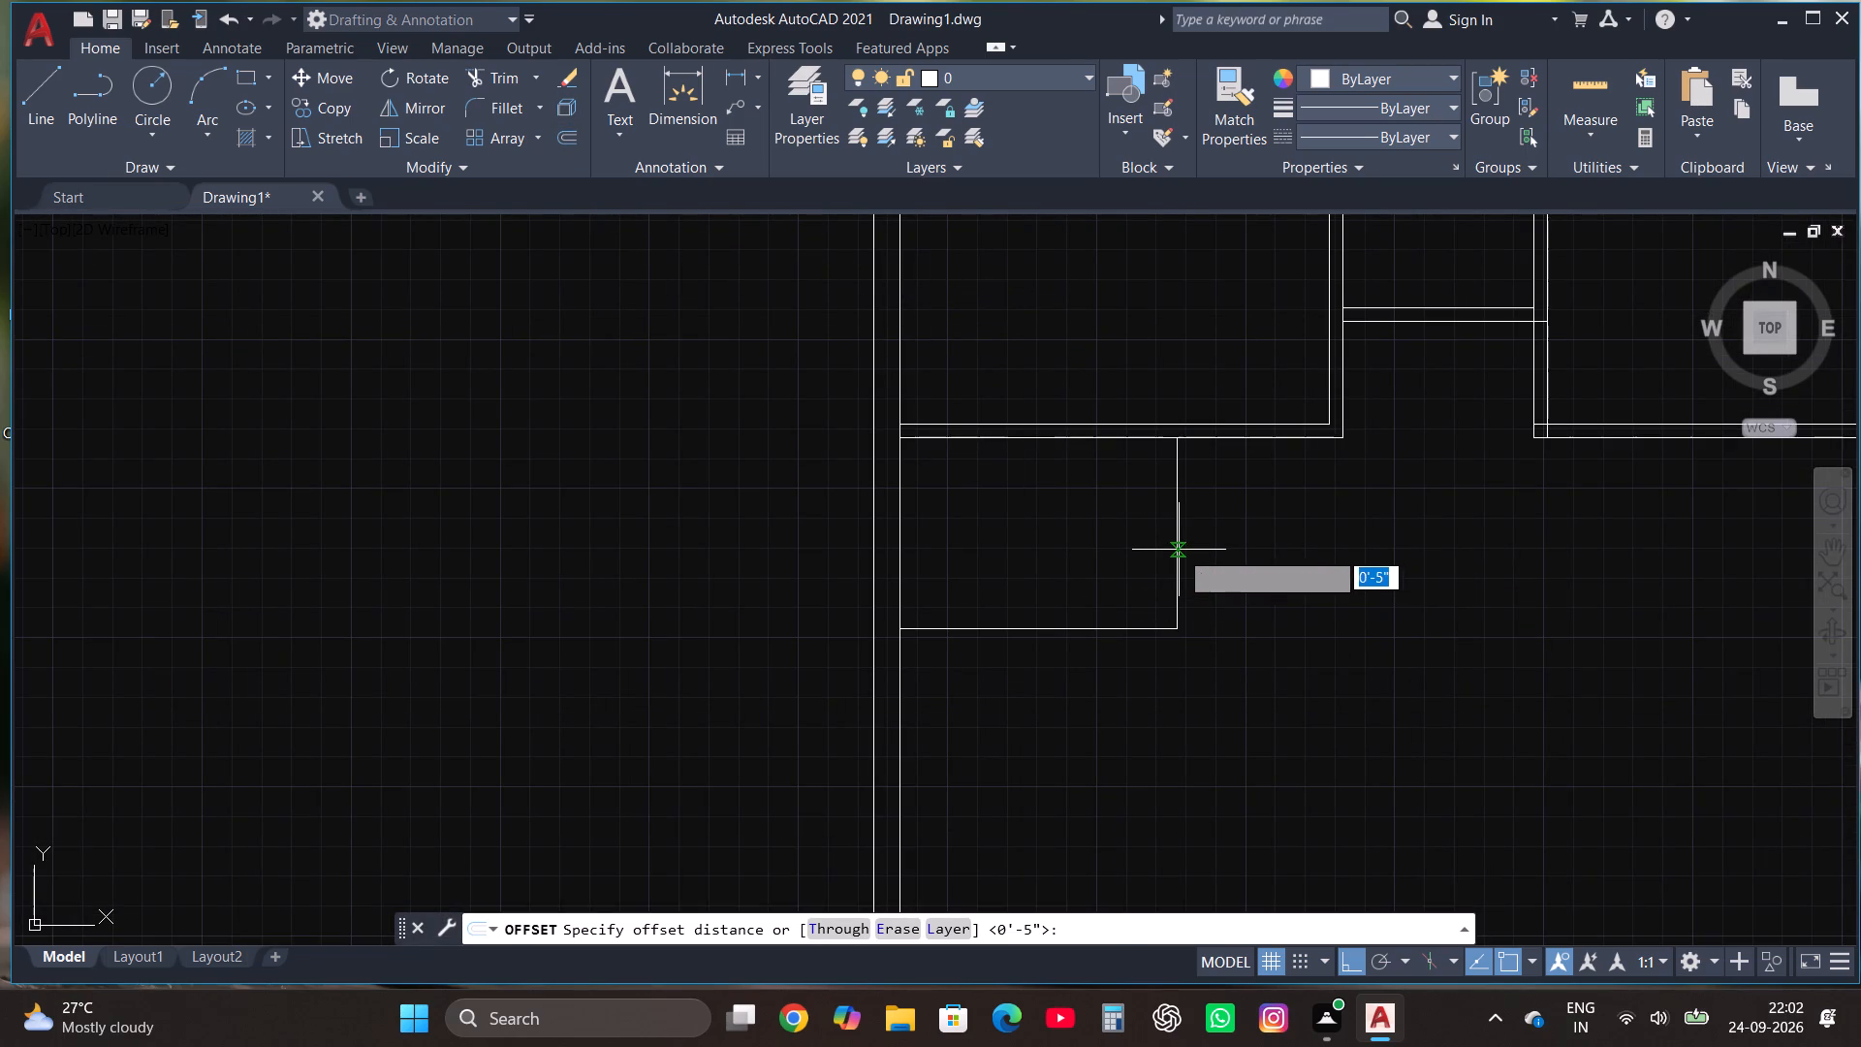
{"action": "type", "text": "4.5\""}
{"action": "key", "text": "Return"}
{"action": "left_click", "coordinate": [1214, 550]}
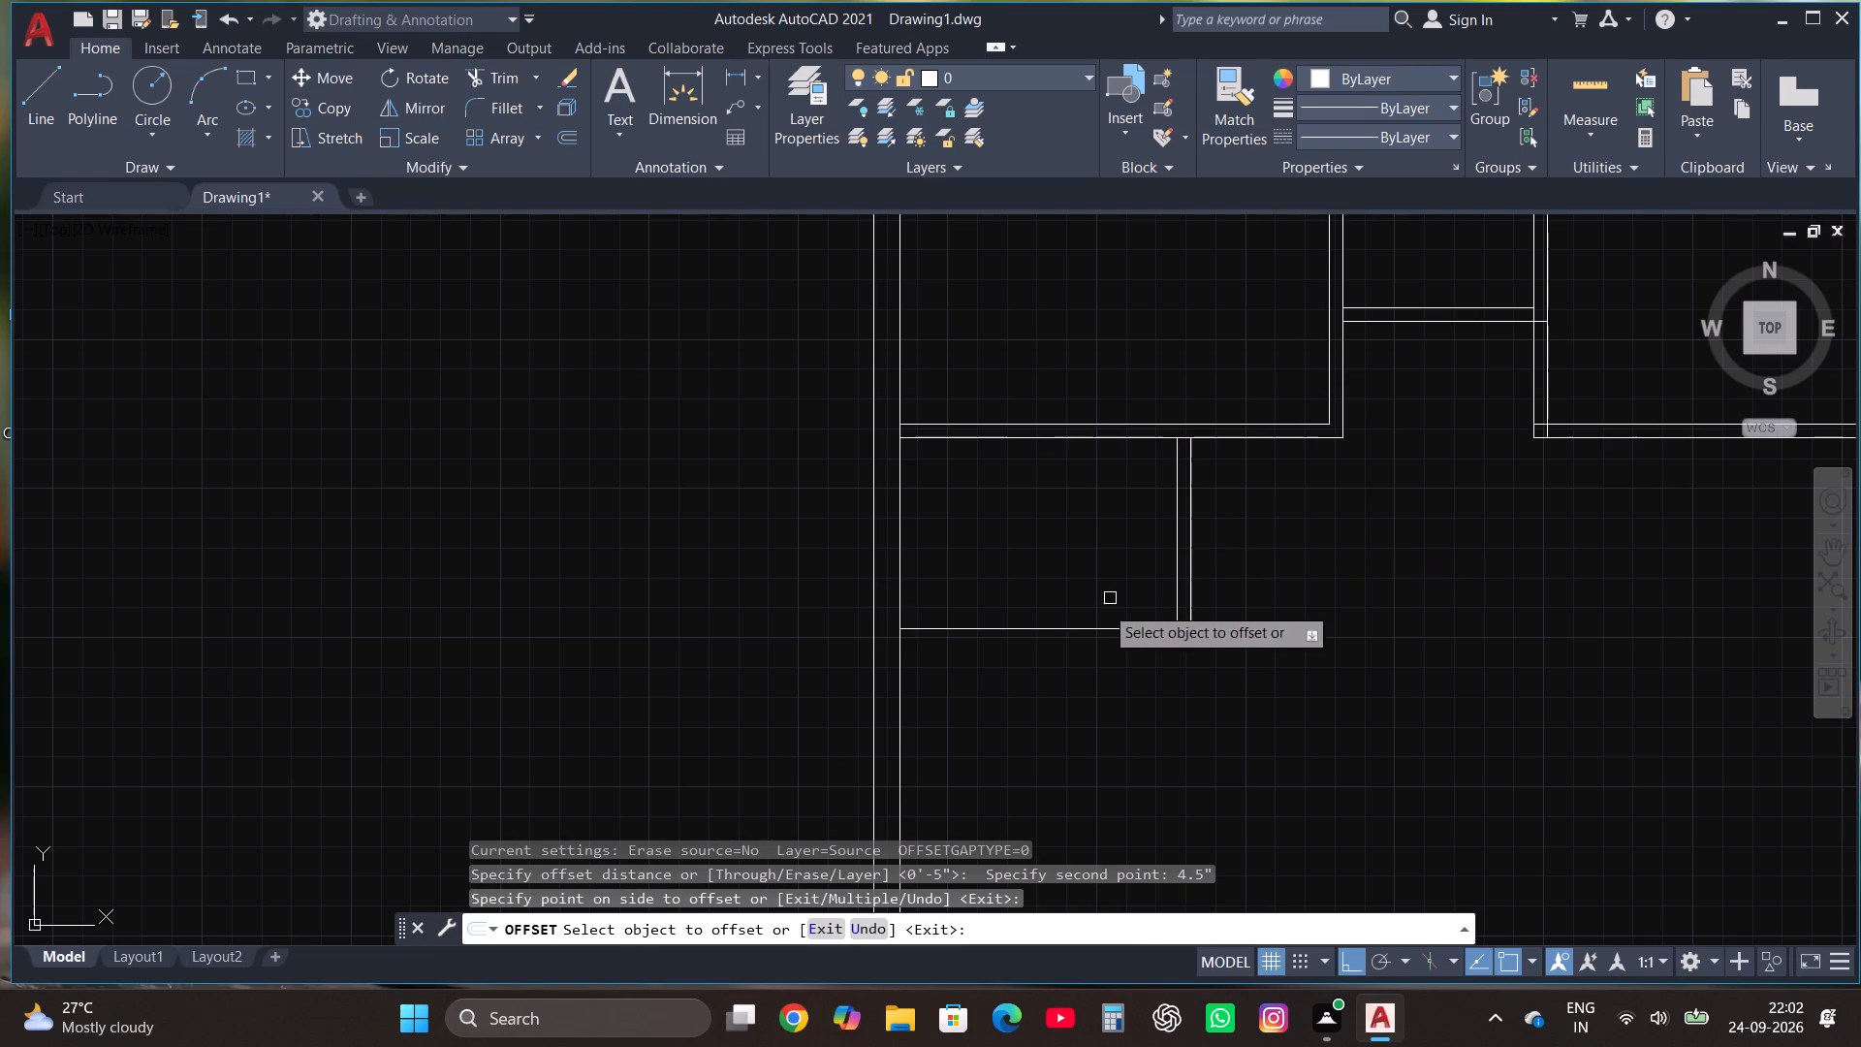
{"action": "left_click", "coordinate": [1091, 629]}
{"action": "left_click", "coordinate": [1092, 677]}
{"action": "key", "text": "Escape"}
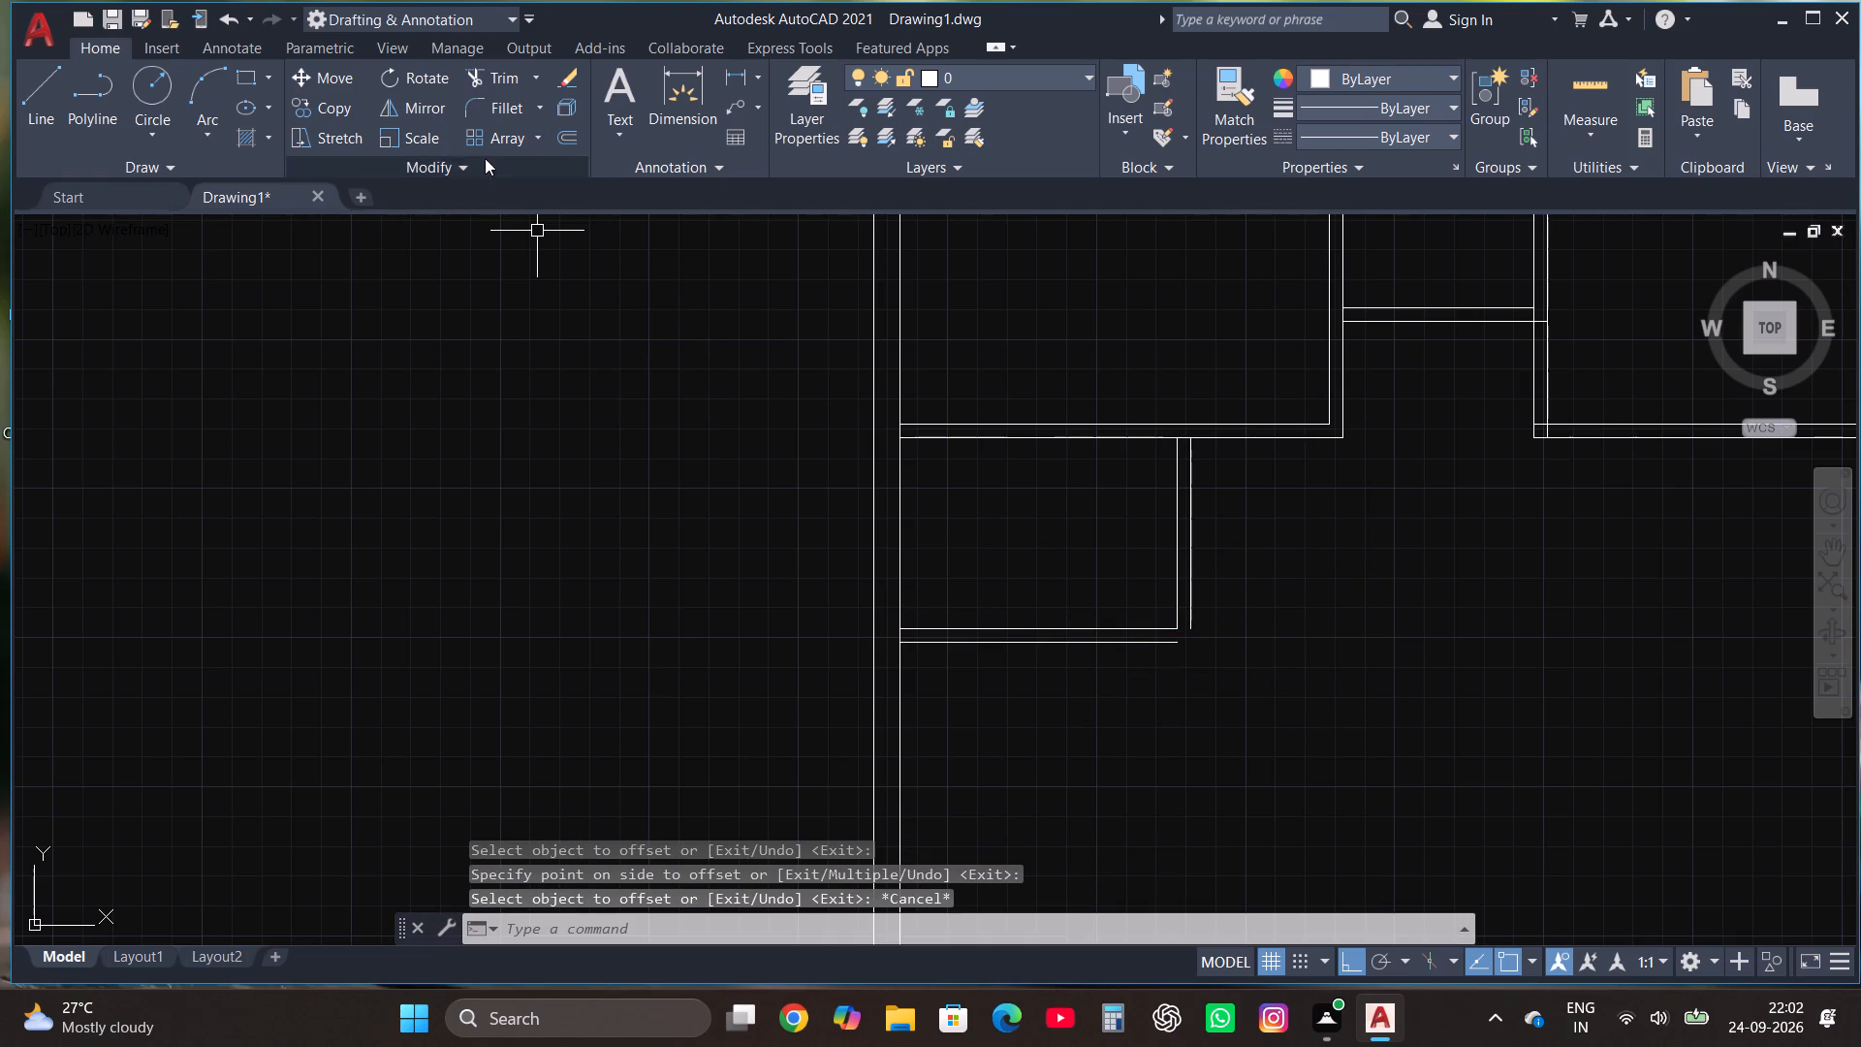
Fillet the two offset outer wall lines of the 5'4" by 7'9" room into a closed corner.
{"action": "left_click", "coordinate": [497, 106]}
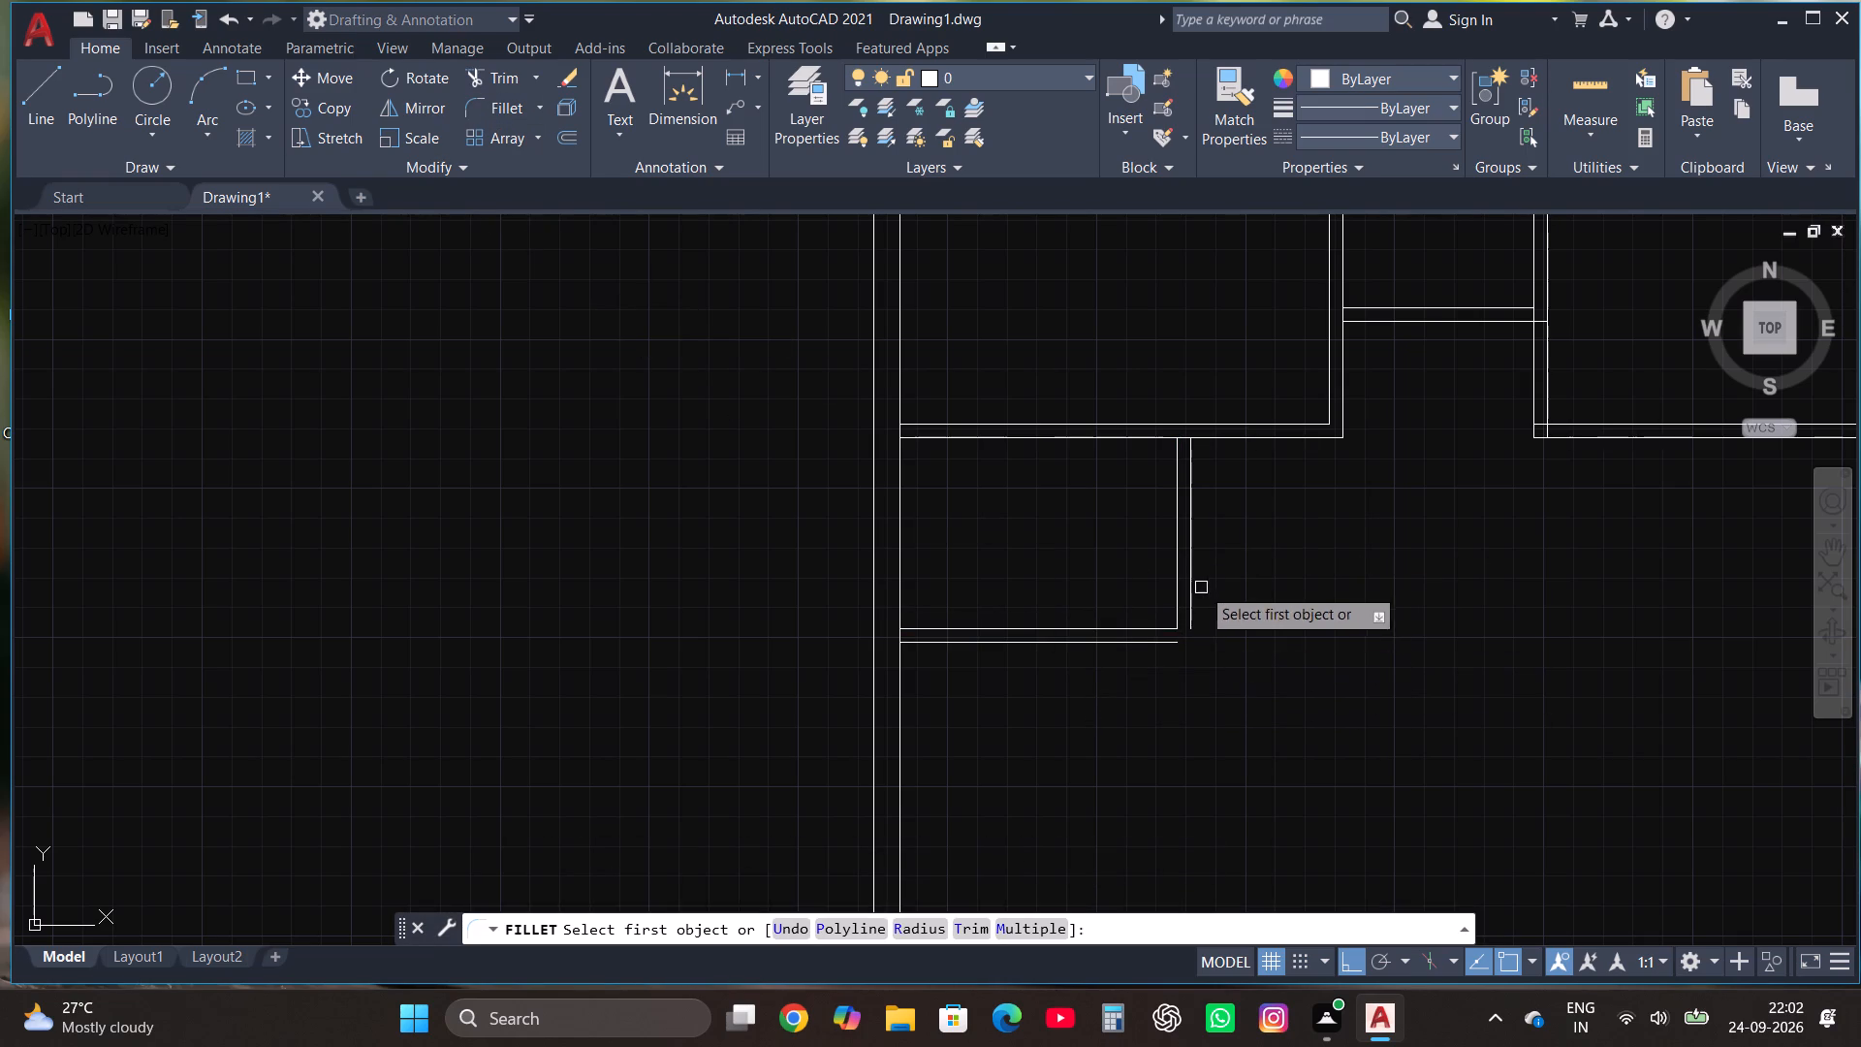
{"action": "left_click", "coordinate": [1193, 564]}
{"action": "left_click", "coordinate": [1155, 649]}
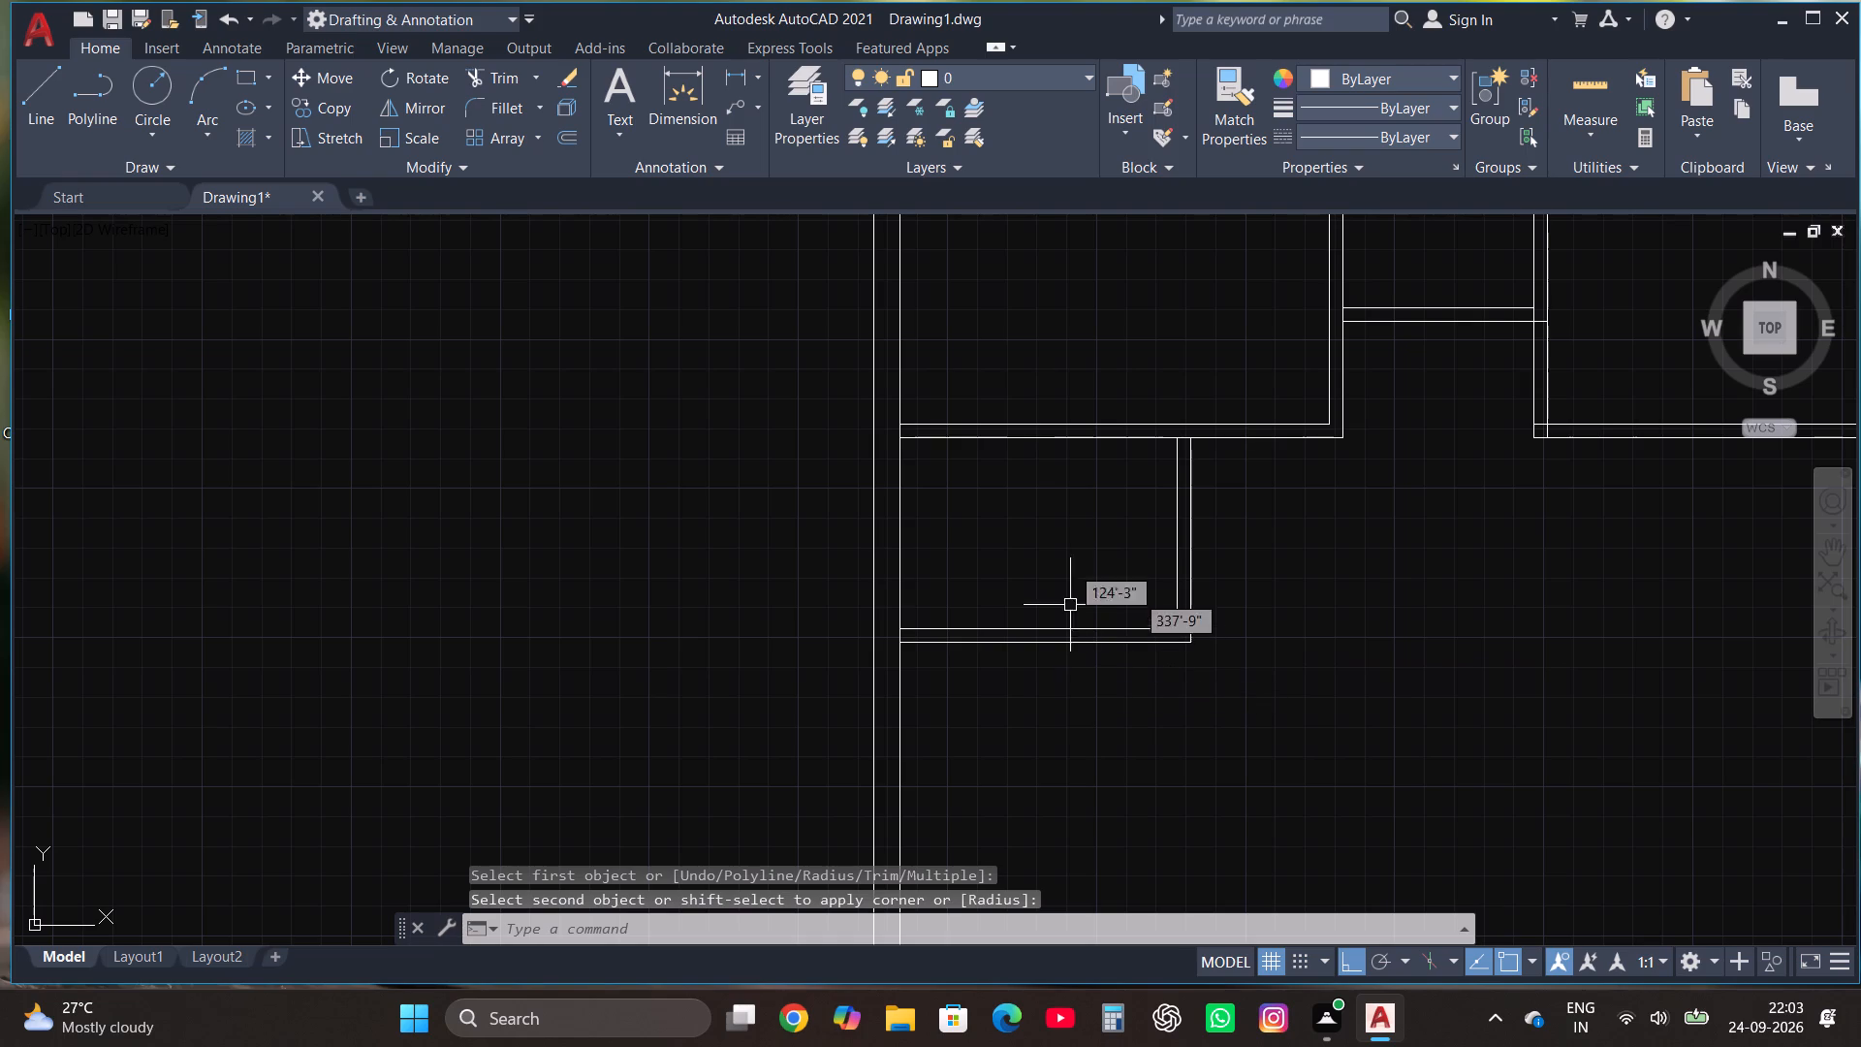
{"action": "key", "text": "Escape"}
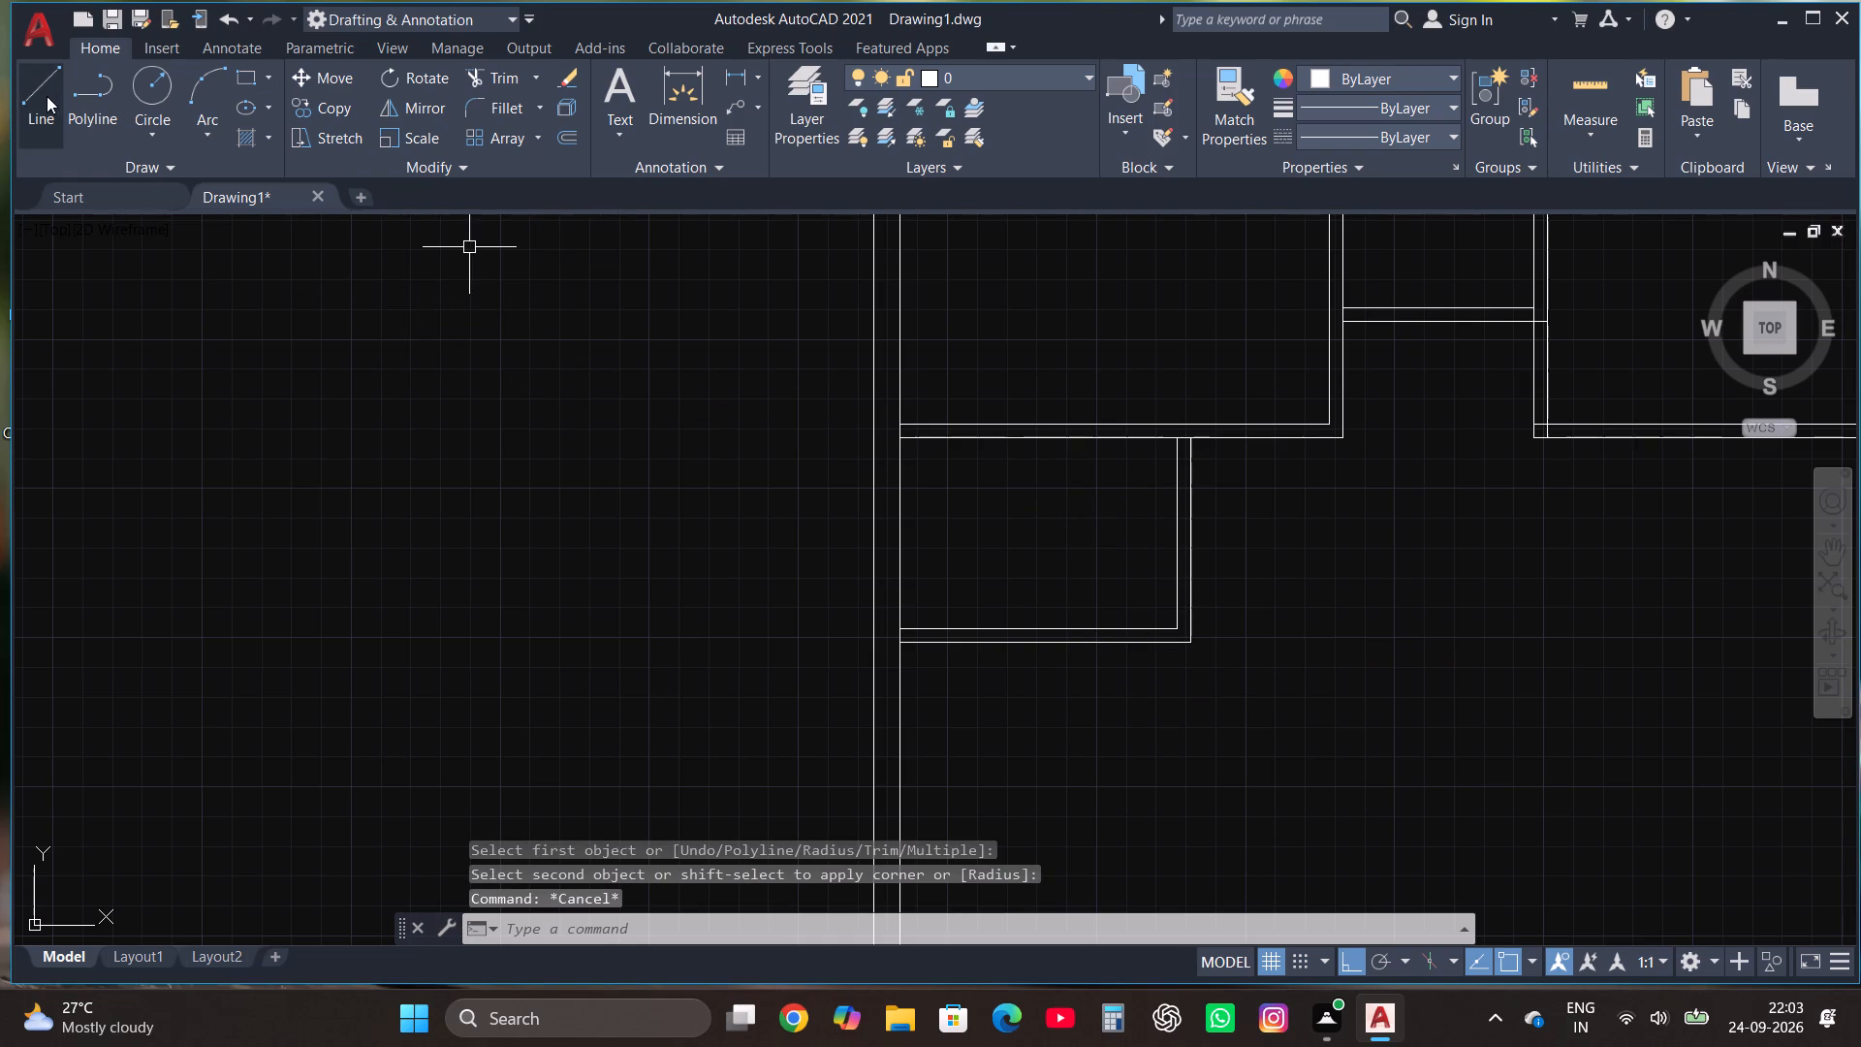
From where the 7'9" room's lower wall meets the outer wall, draw lines 7'7" down and 12'4" horizontally inward.
{"action": "left_click", "coordinate": [47, 96]}
{"action": "scroll", "coordinate": [904, 689], "scroll_direction": "up", "scroll_amount": 1}
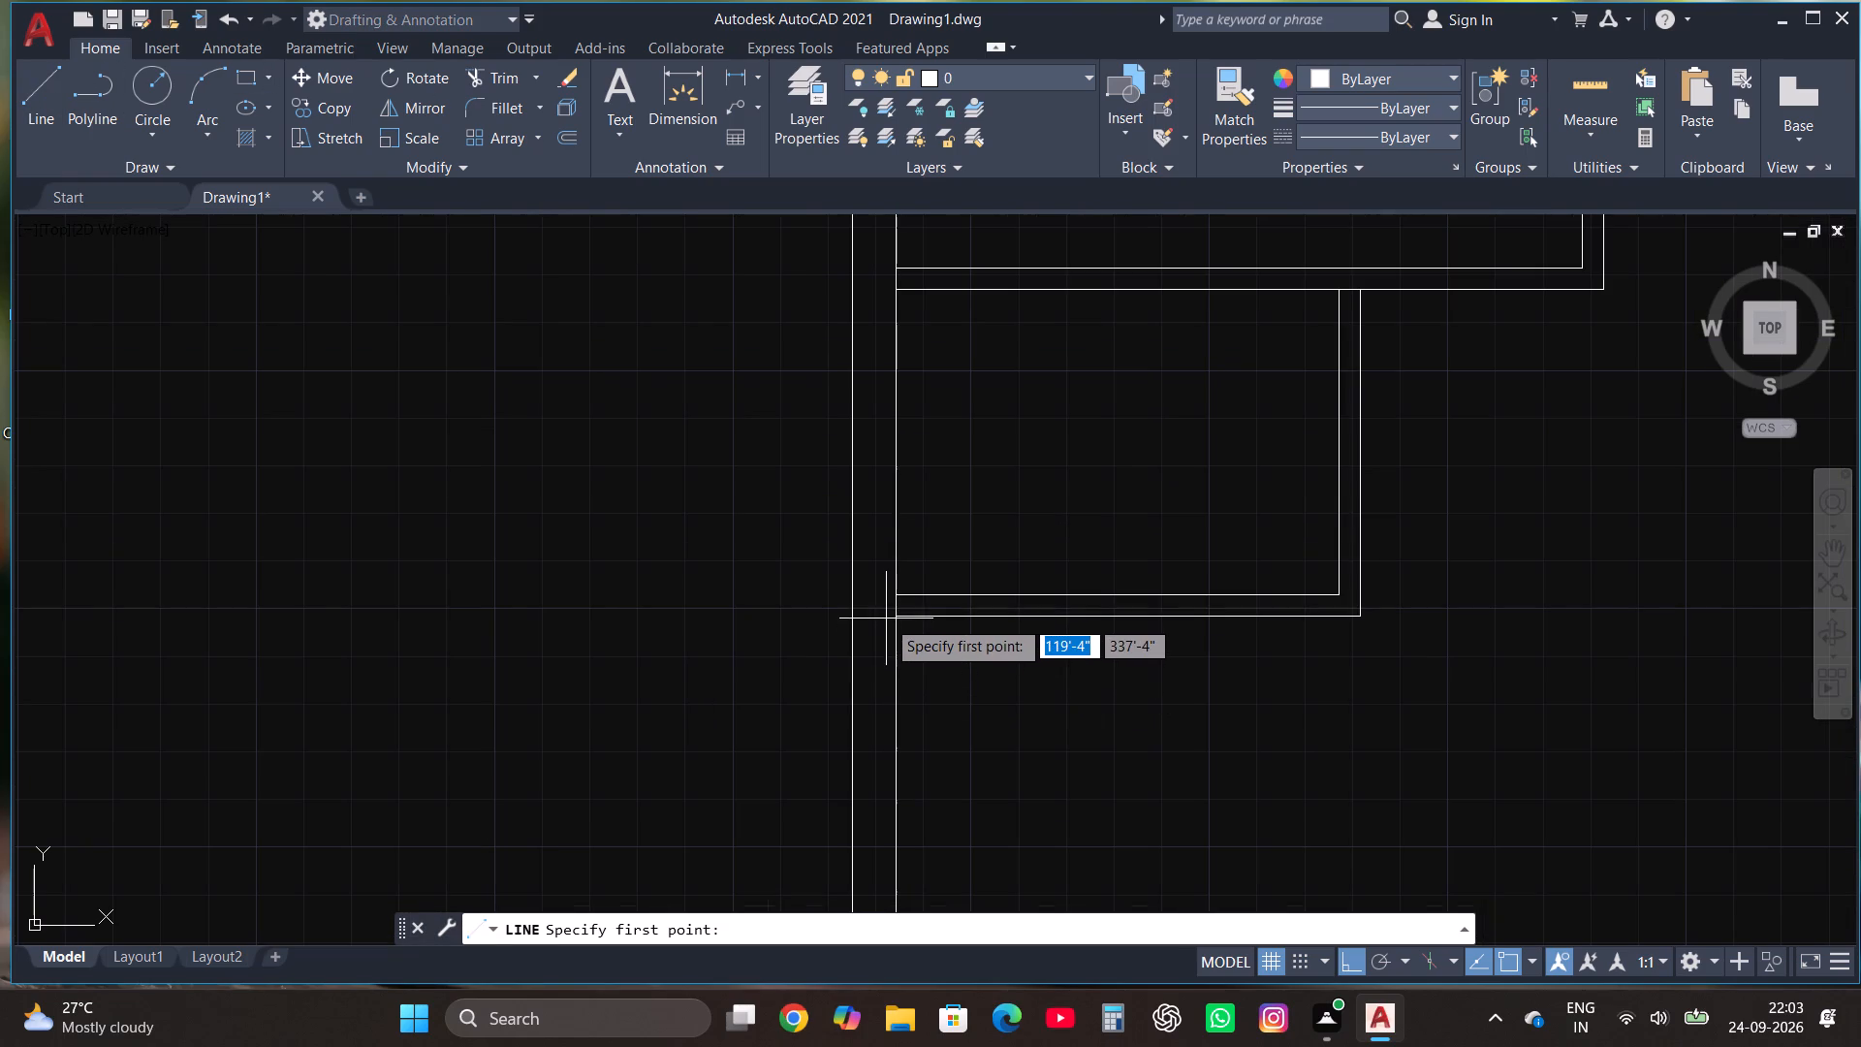
{"action": "left_click", "coordinate": [894, 618]}
{"action": "scroll", "coordinate": [899, 607], "scroll_direction": "down", "scroll_amount": 2}
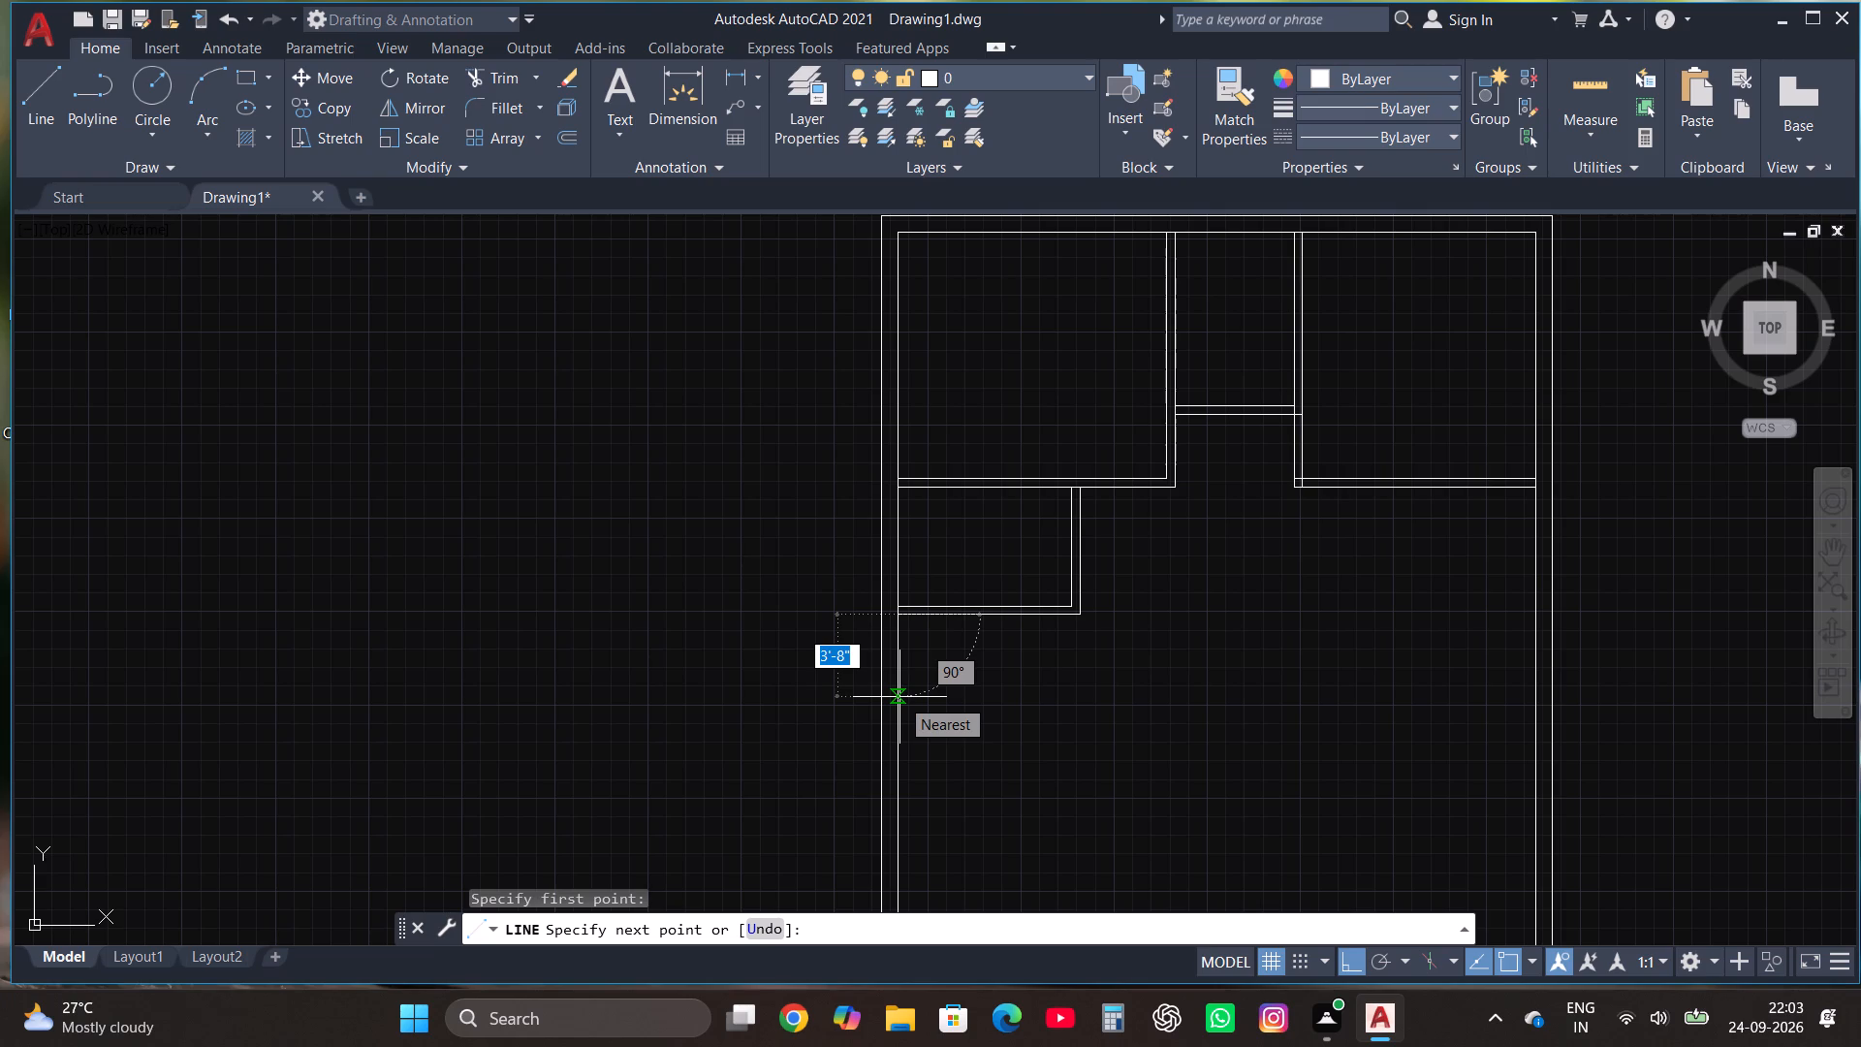
{"action": "type", "text": "7'7\""}
{"action": "key", "text": "Return"}
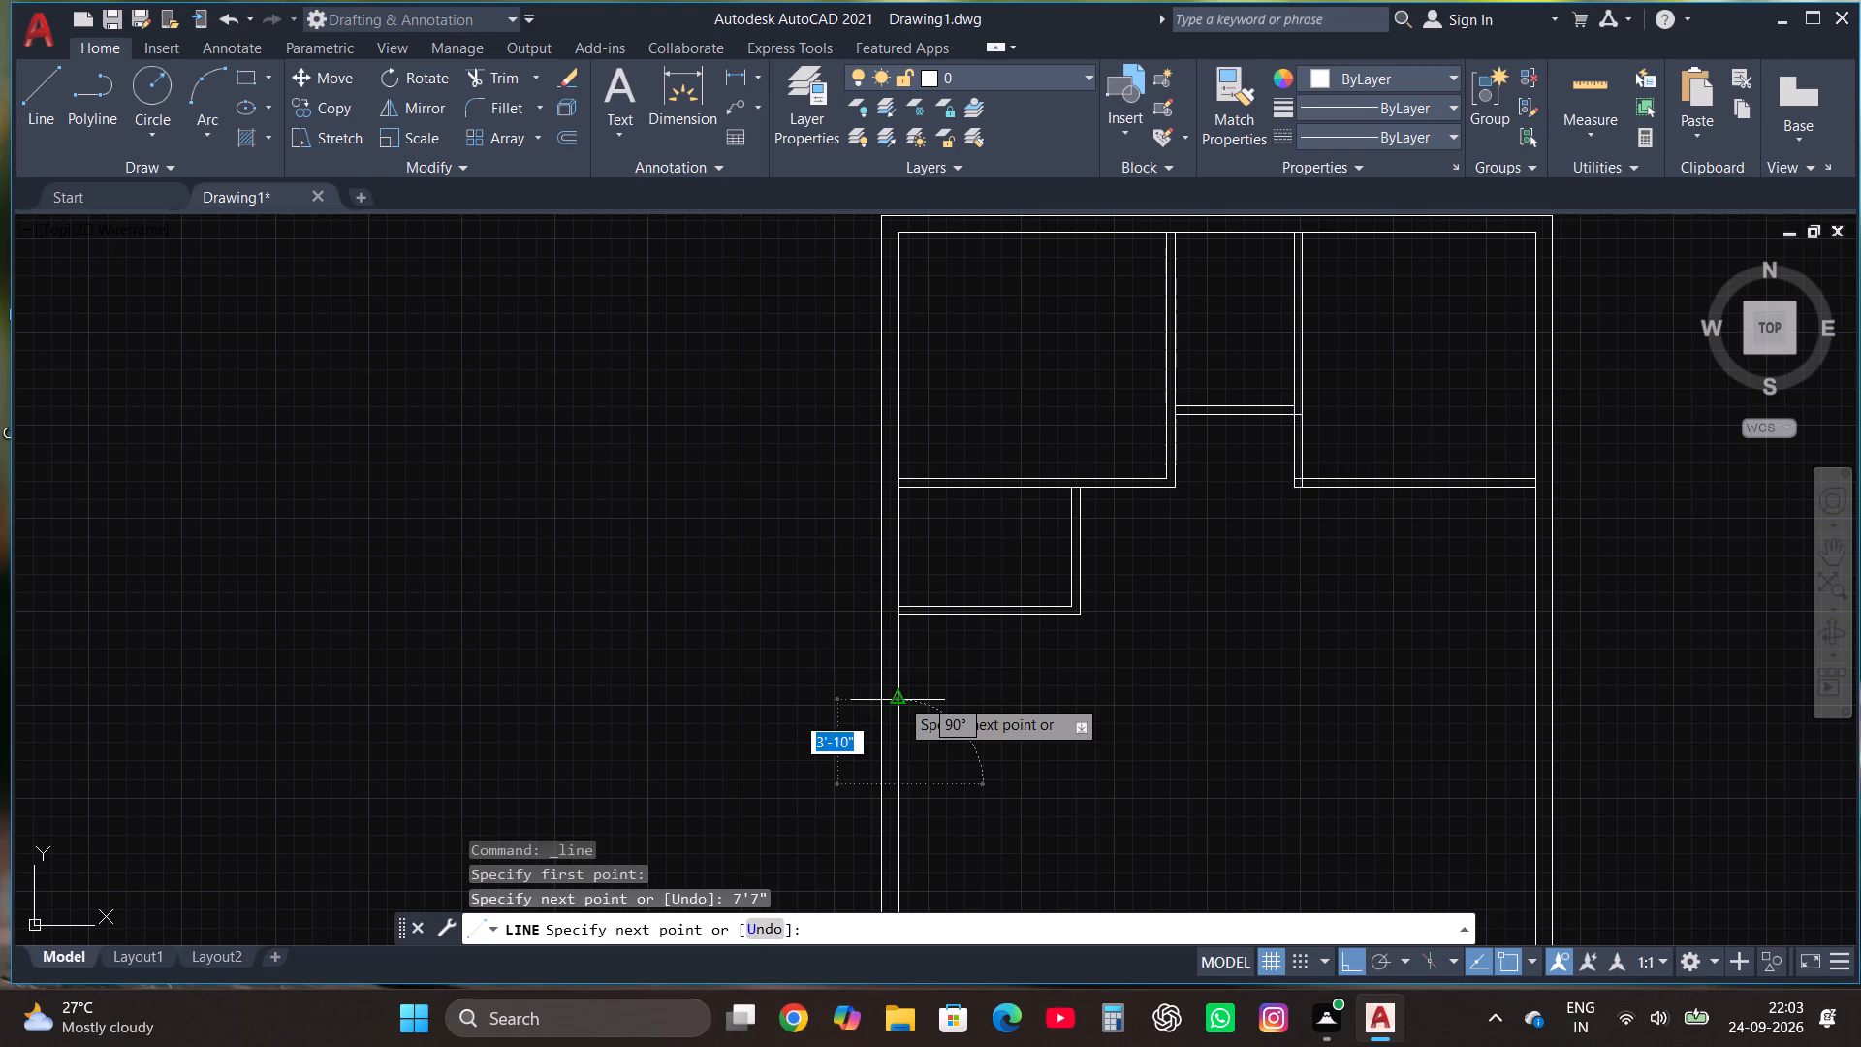
{"action": "type", "text": "12'4\""}
{"action": "key", "text": "Return"}
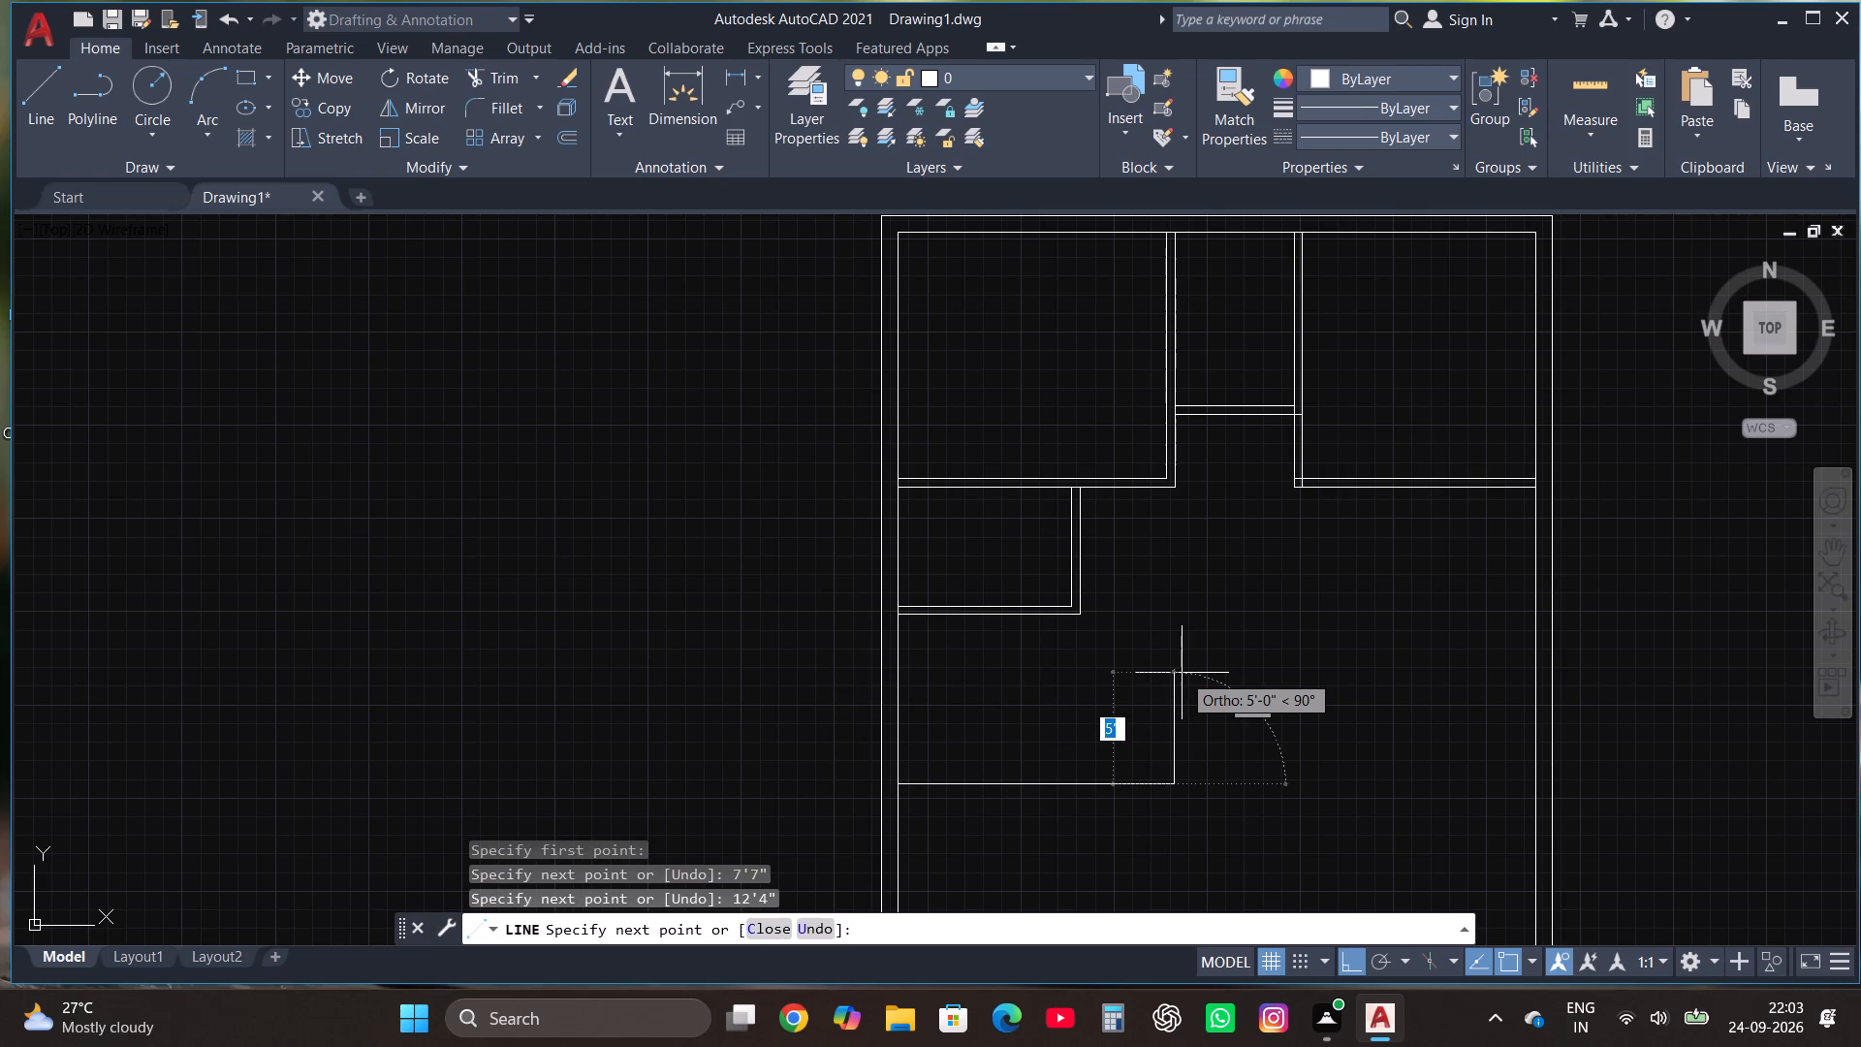
{"action": "scroll", "coordinate": [1185, 668], "scroll_direction": "up", "scroll_amount": 1}
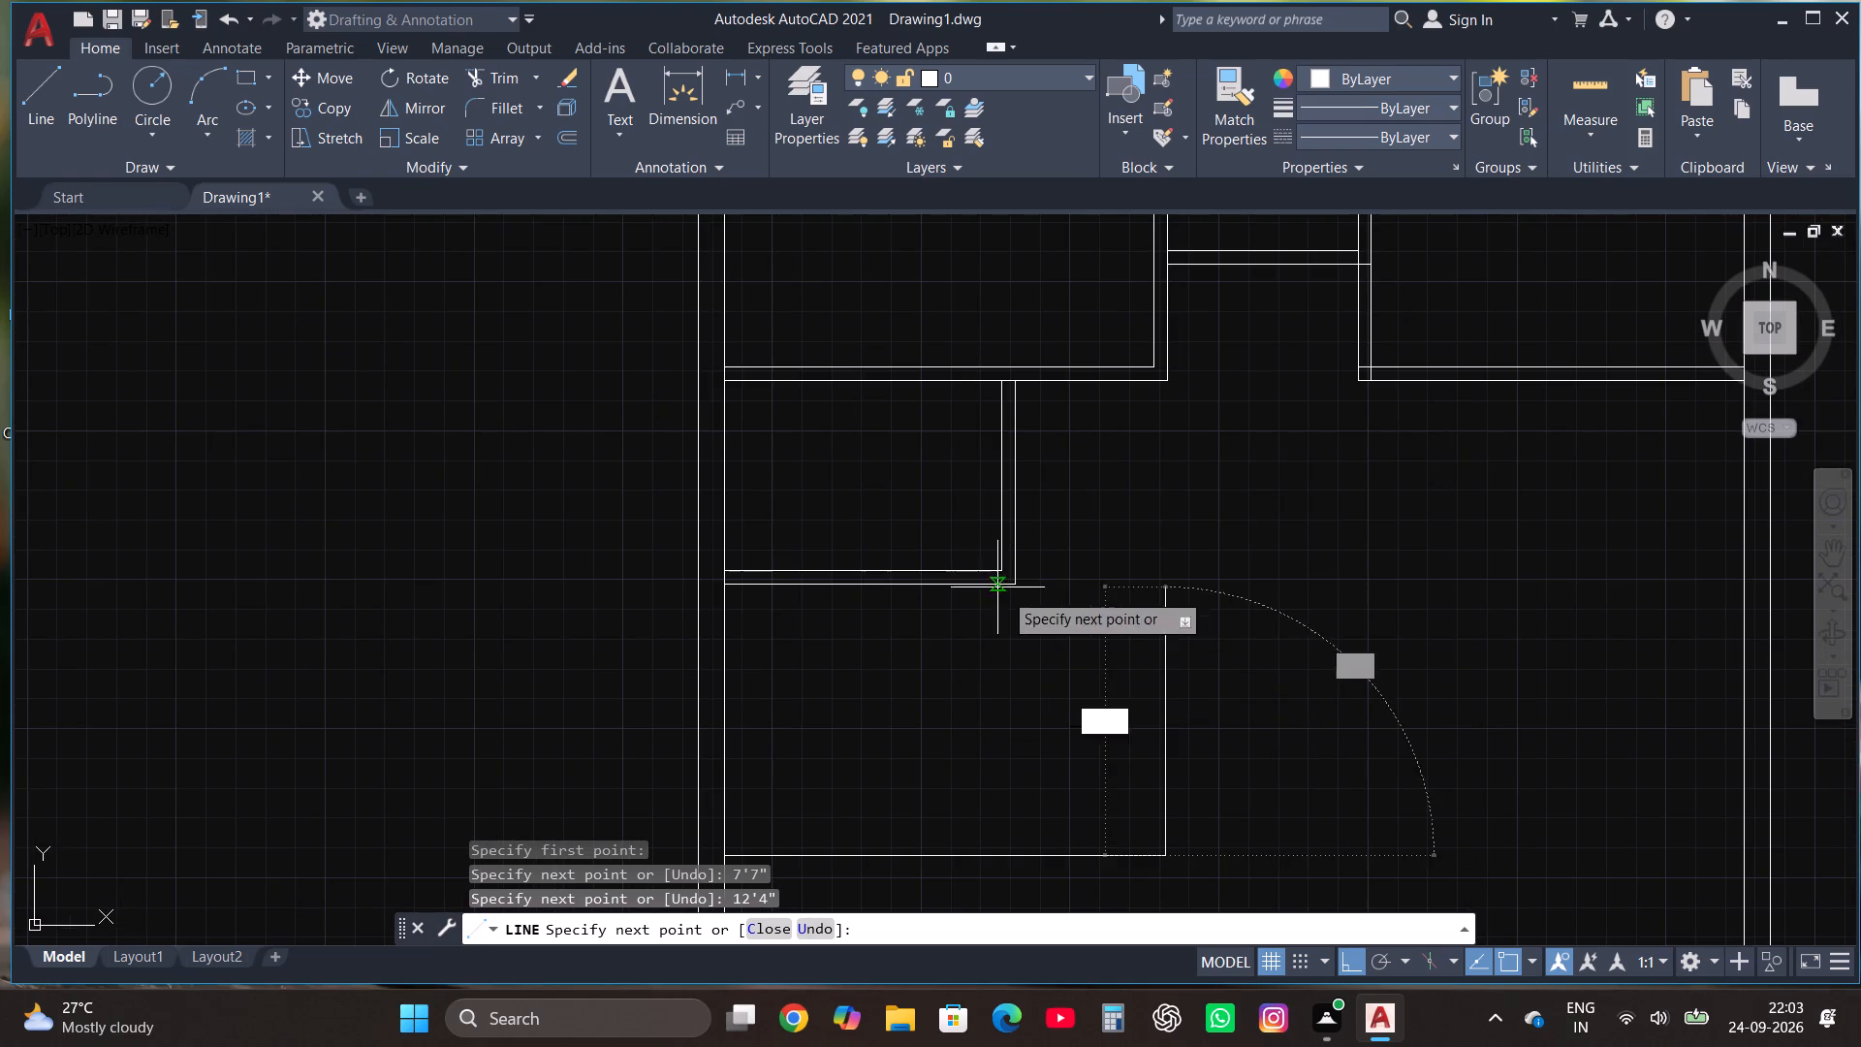
{"action": "key", "text": "Escape"}
Copy the 12'4" horizontal line 4.5" downward to form the wall's second face.
{"action": "scroll", "coordinate": [1099, 630], "scroll_direction": "down", "scroll_amount": 2}
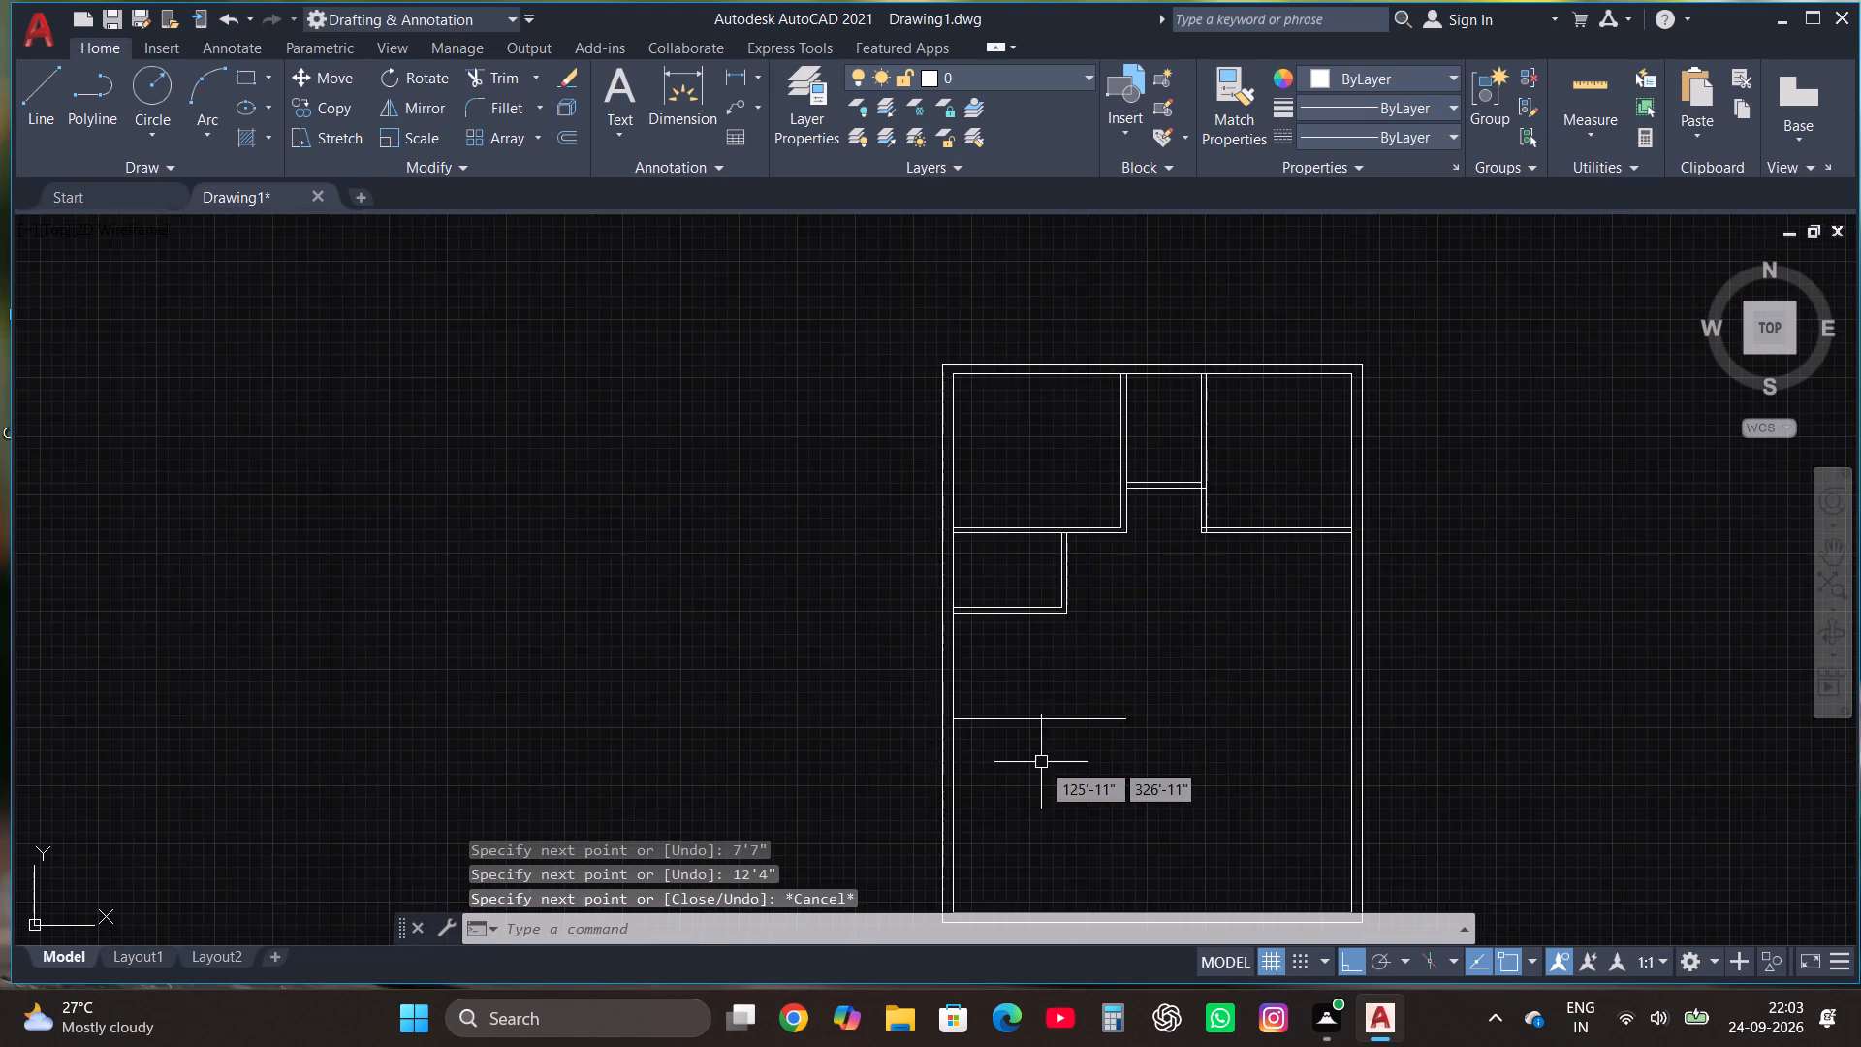
{"action": "scroll", "coordinate": [1041, 762], "scroll_direction": "up", "scroll_amount": 2}
{"action": "left_click_drag", "start_coordinate": [1036, 746], "coordinate": [1010, 699]}
{"action": "left_click", "coordinate": [951, 589]}
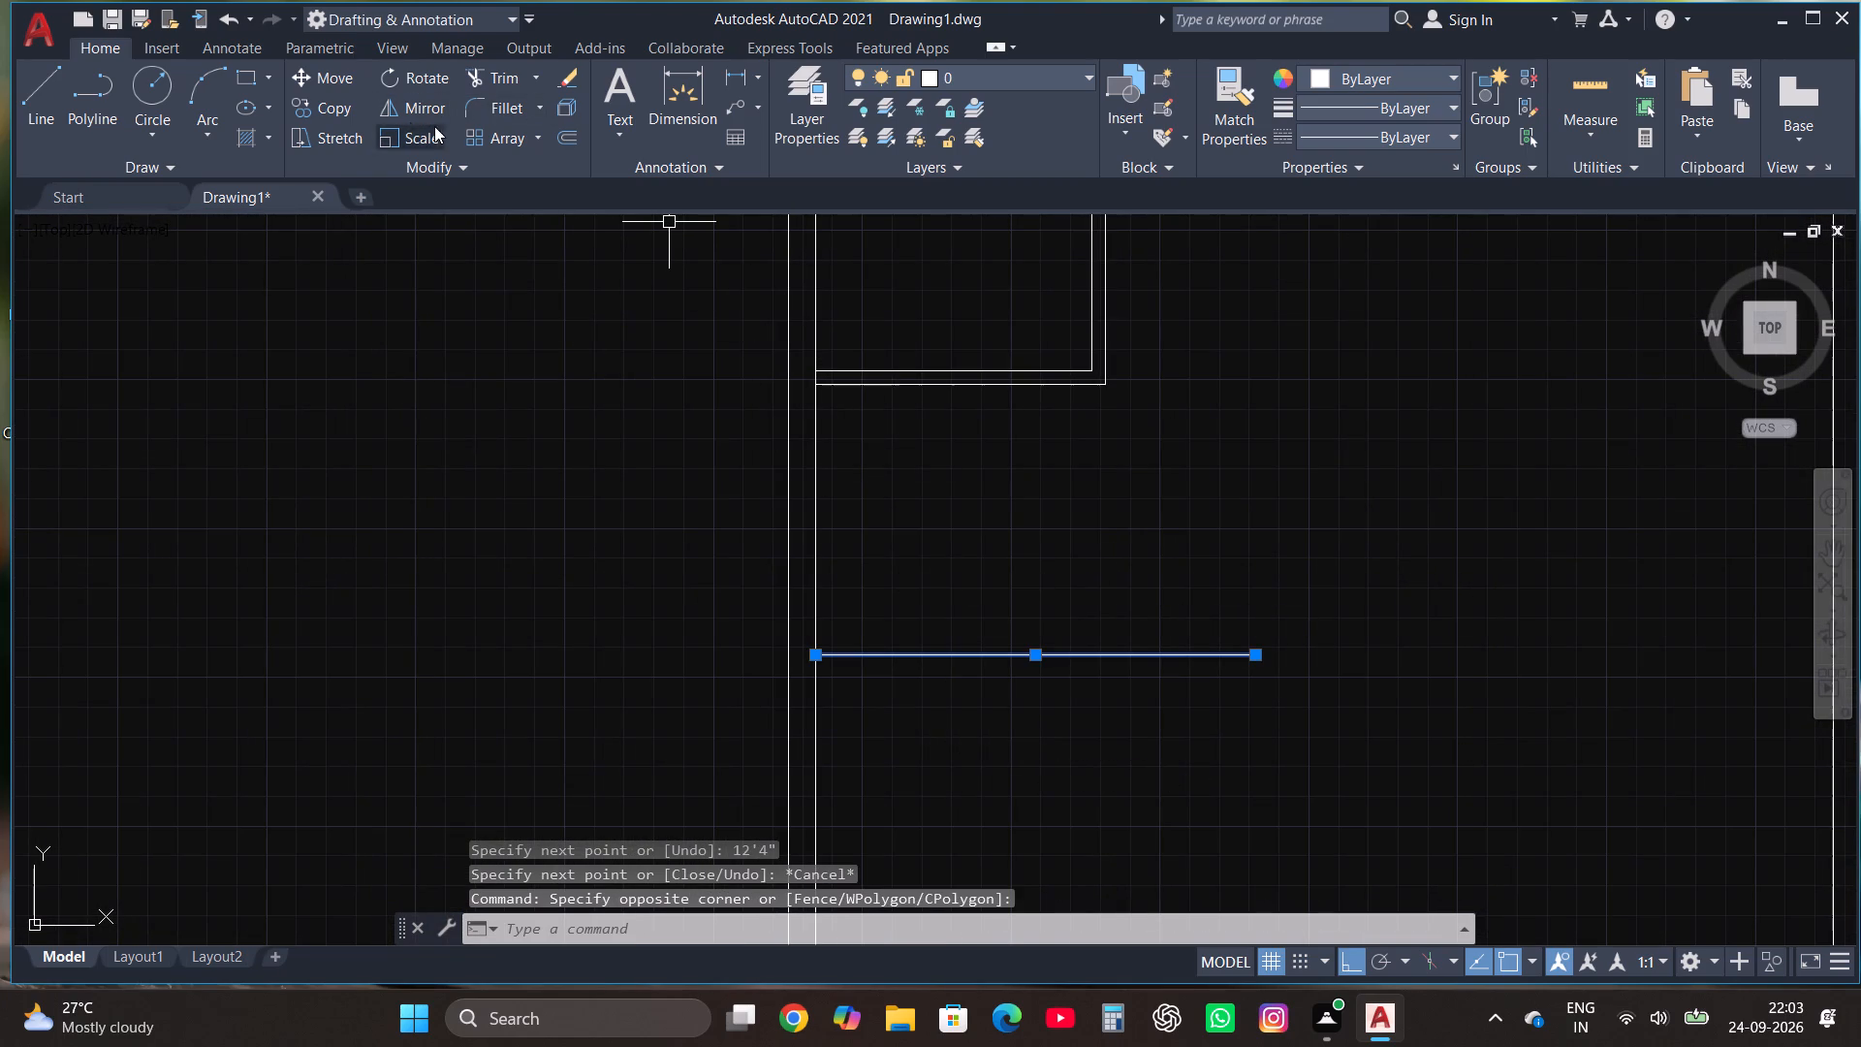
{"action": "left_click", "coordinate": [324, 108]}
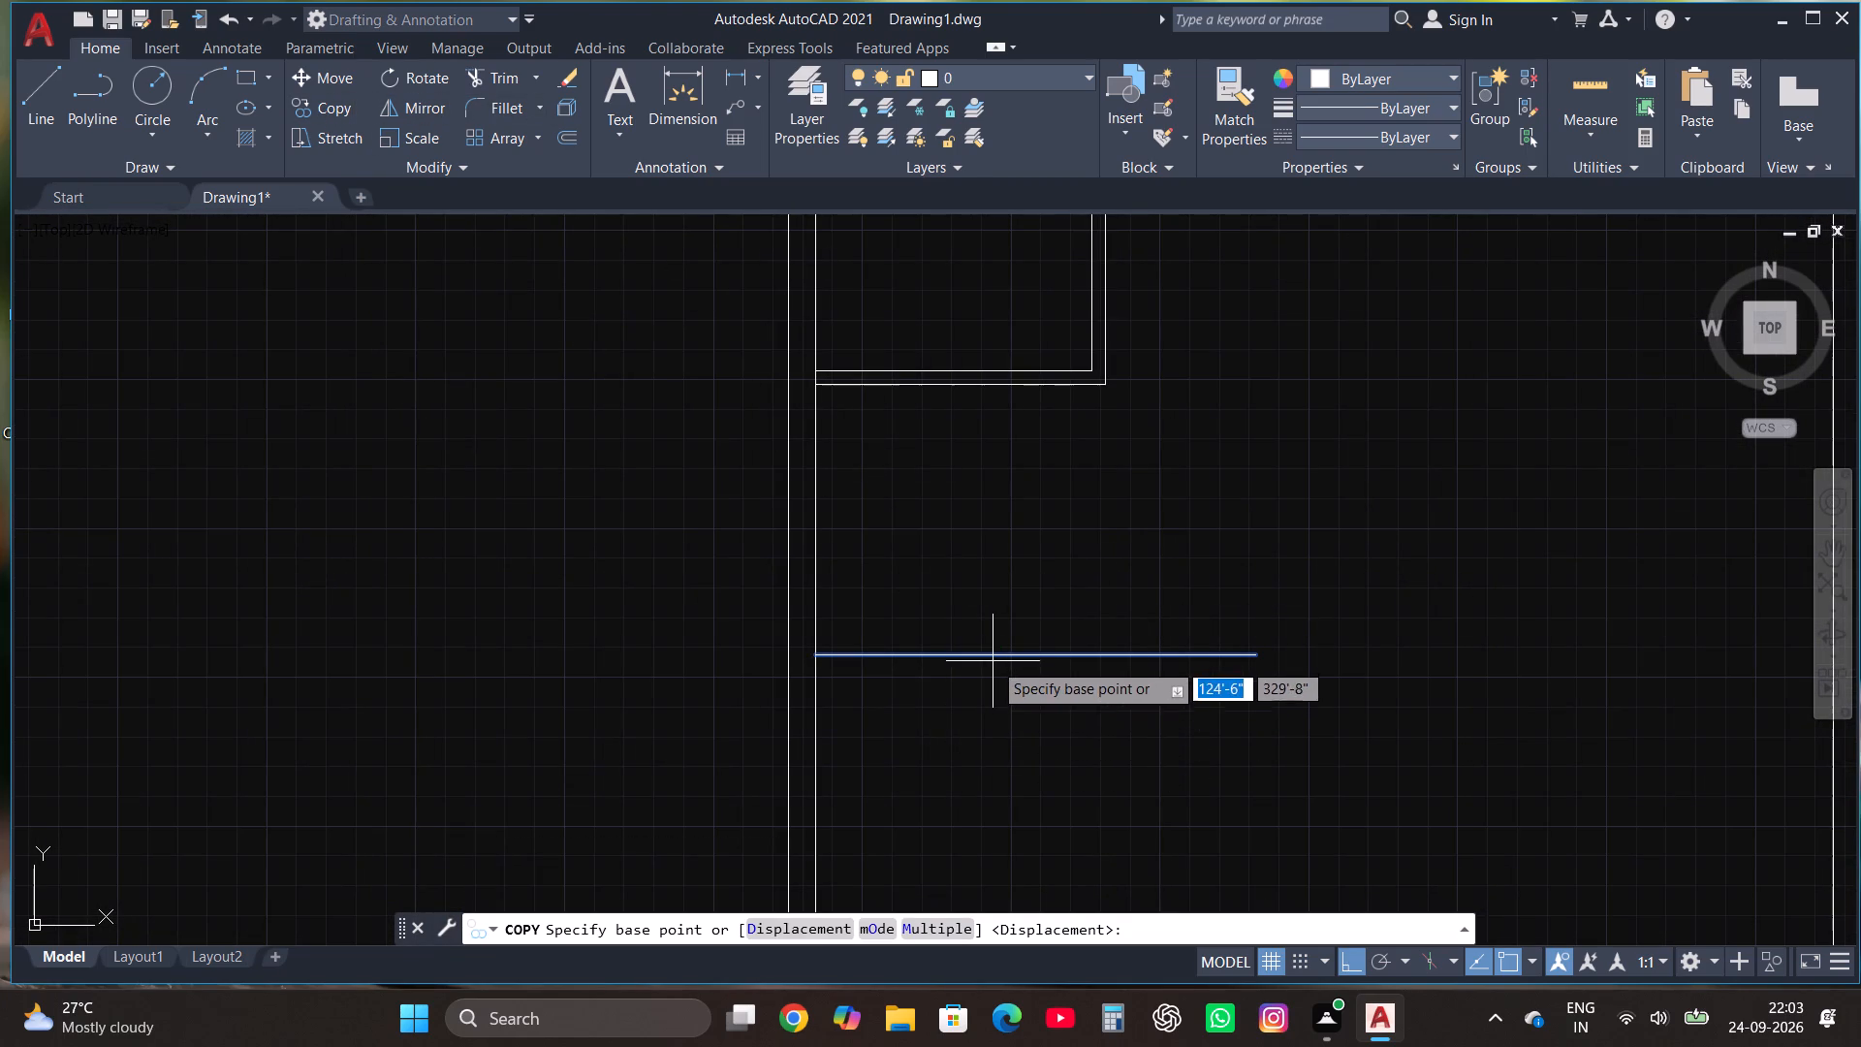
{"action": "left_click", "coordinate": [993, 661]}
{"action": "type", "text": "4.5\""}
{"action": "key", "text": "Return"}
{"action": "key", "text": "Escape"}
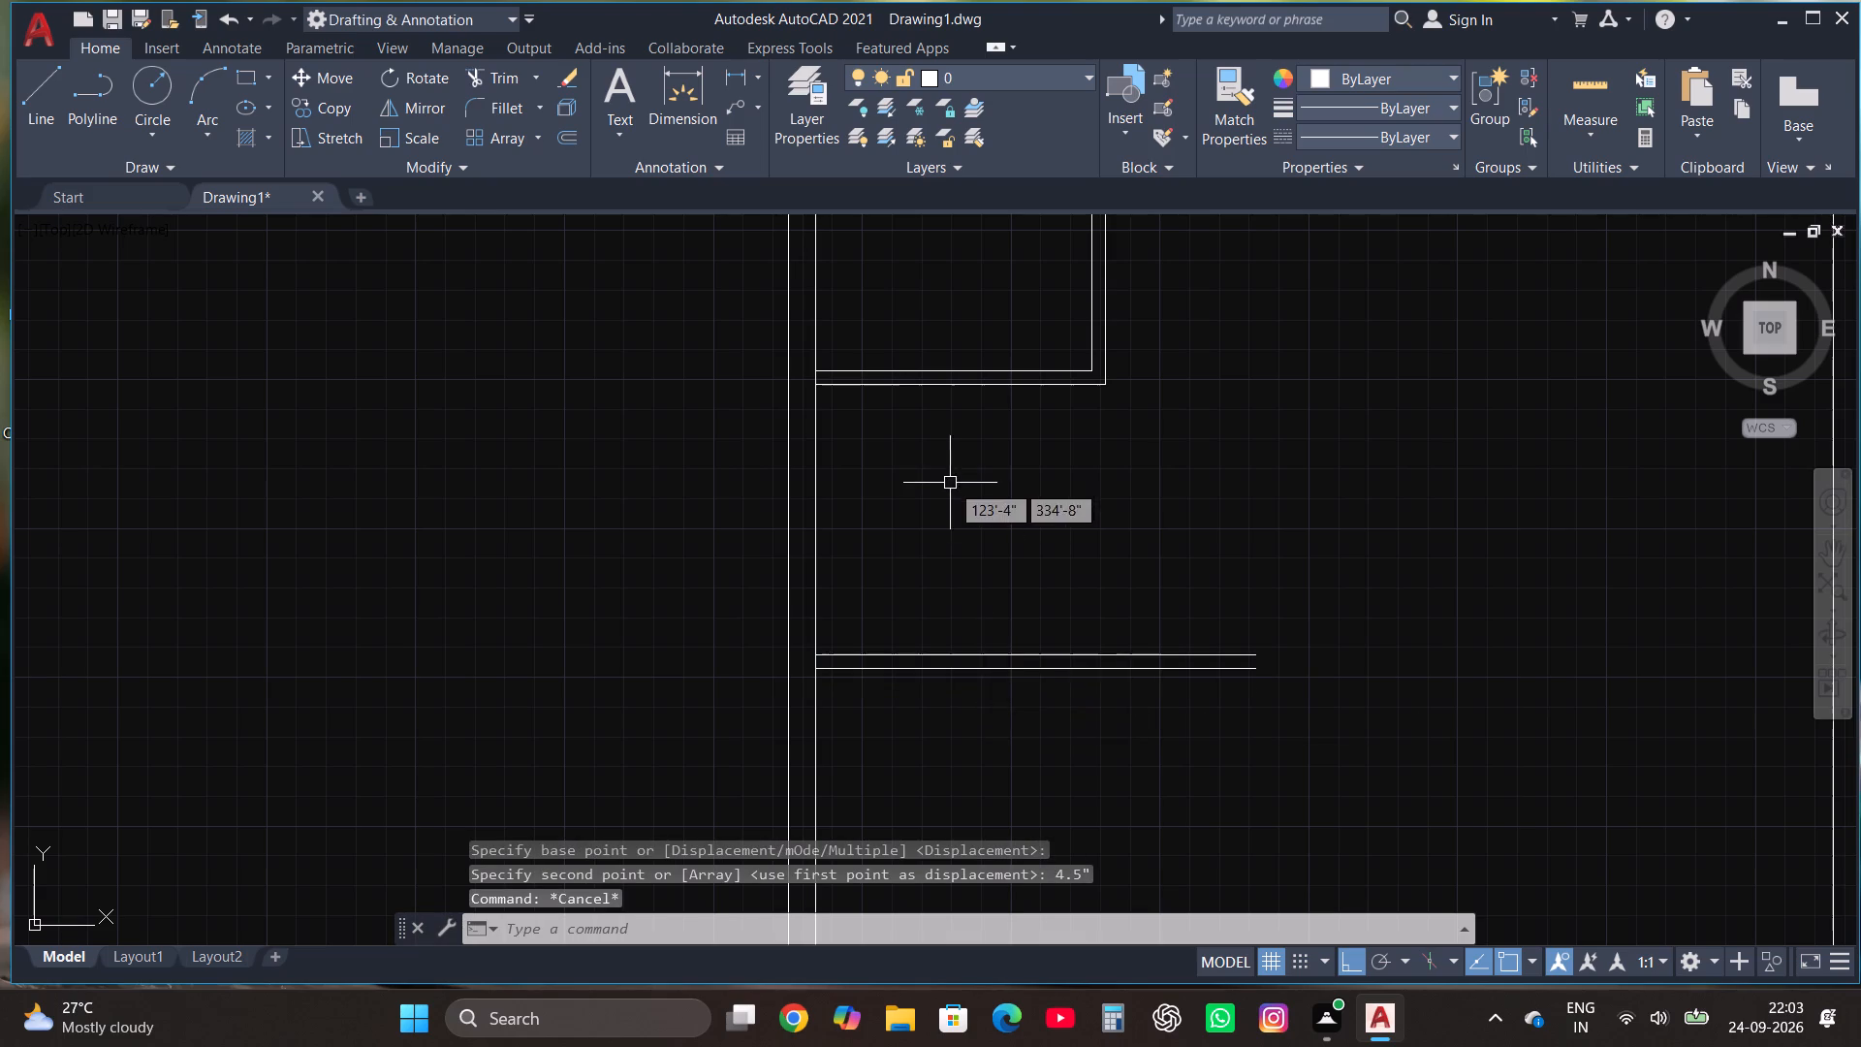
Draw a horizontal line from the end of the upper 12'4" line to just past the opposite outer wall's inner face.
{"action": "scroll", "coordinate": [950, 485], "scroll_direction": "down", "scroll_amount": 2}
{"action": "scroll", "coordinate": [1364, 579], "scroll_direction": "up", "scroll_amount": 1}
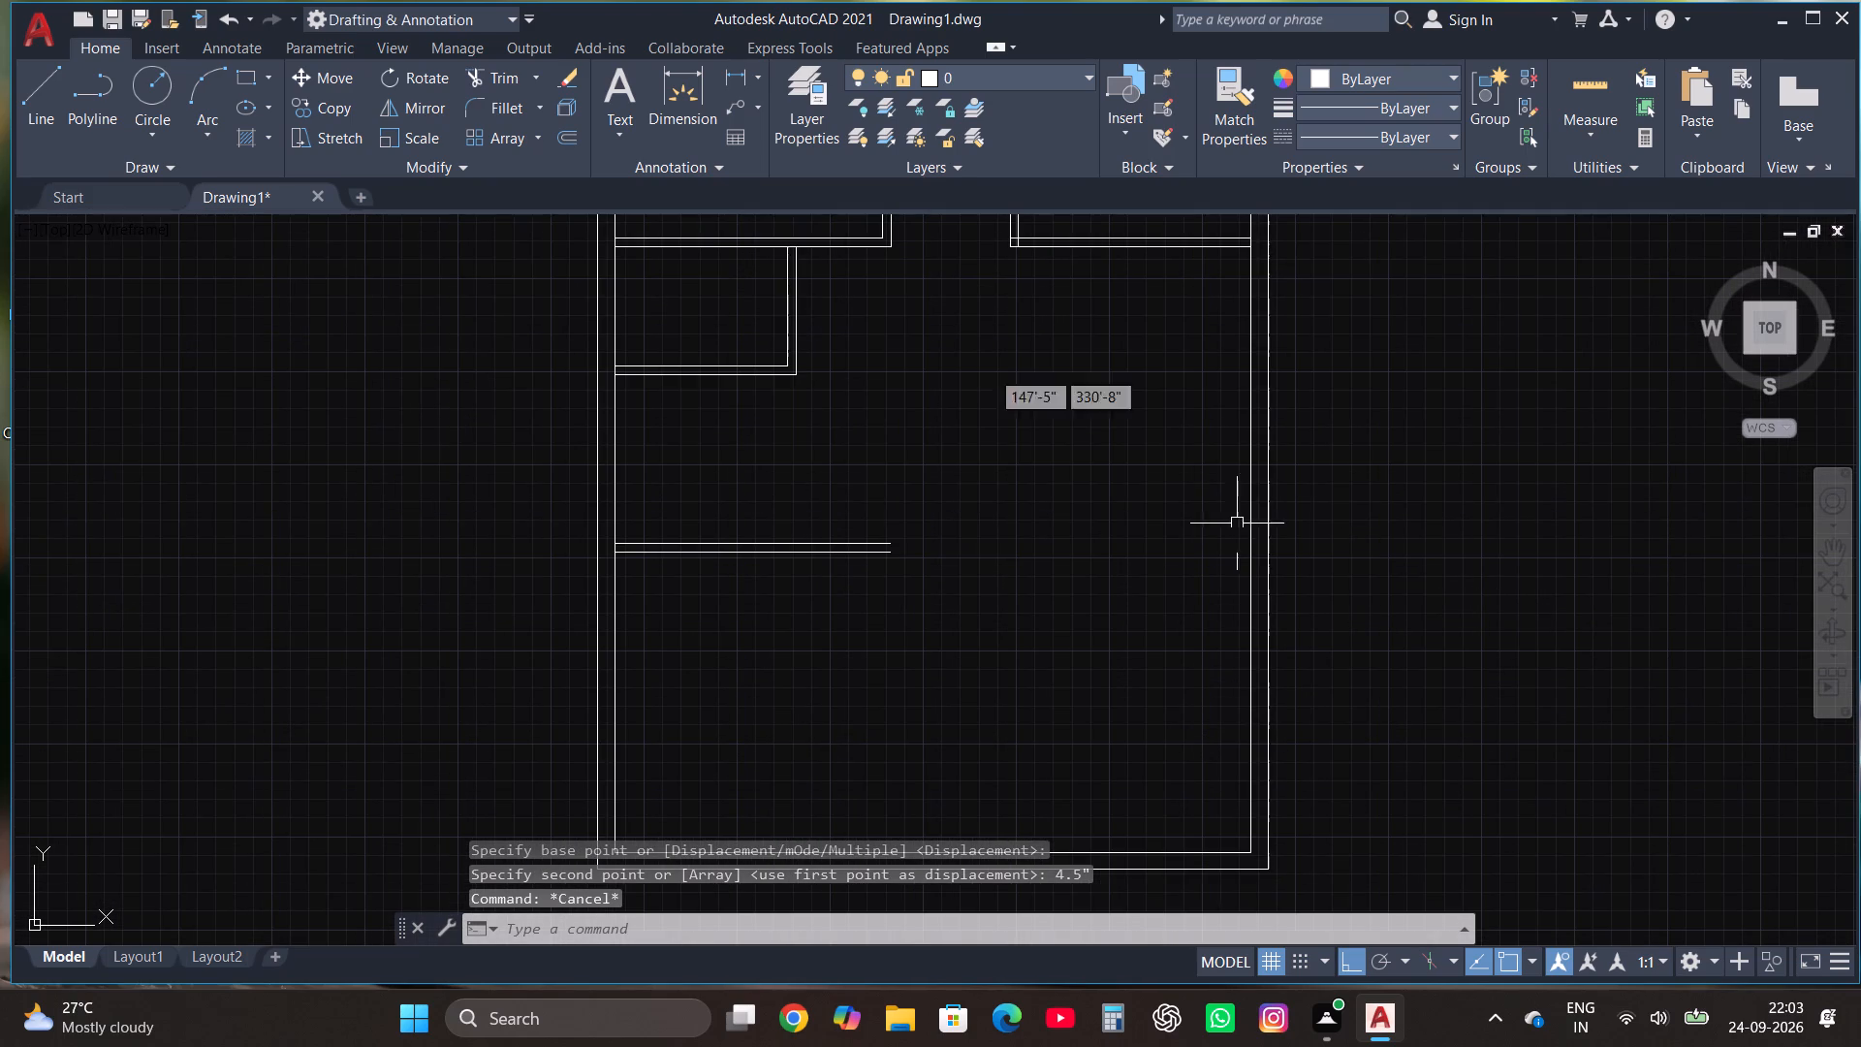
{"action": "left_click", "coordinate": [34, 96]}
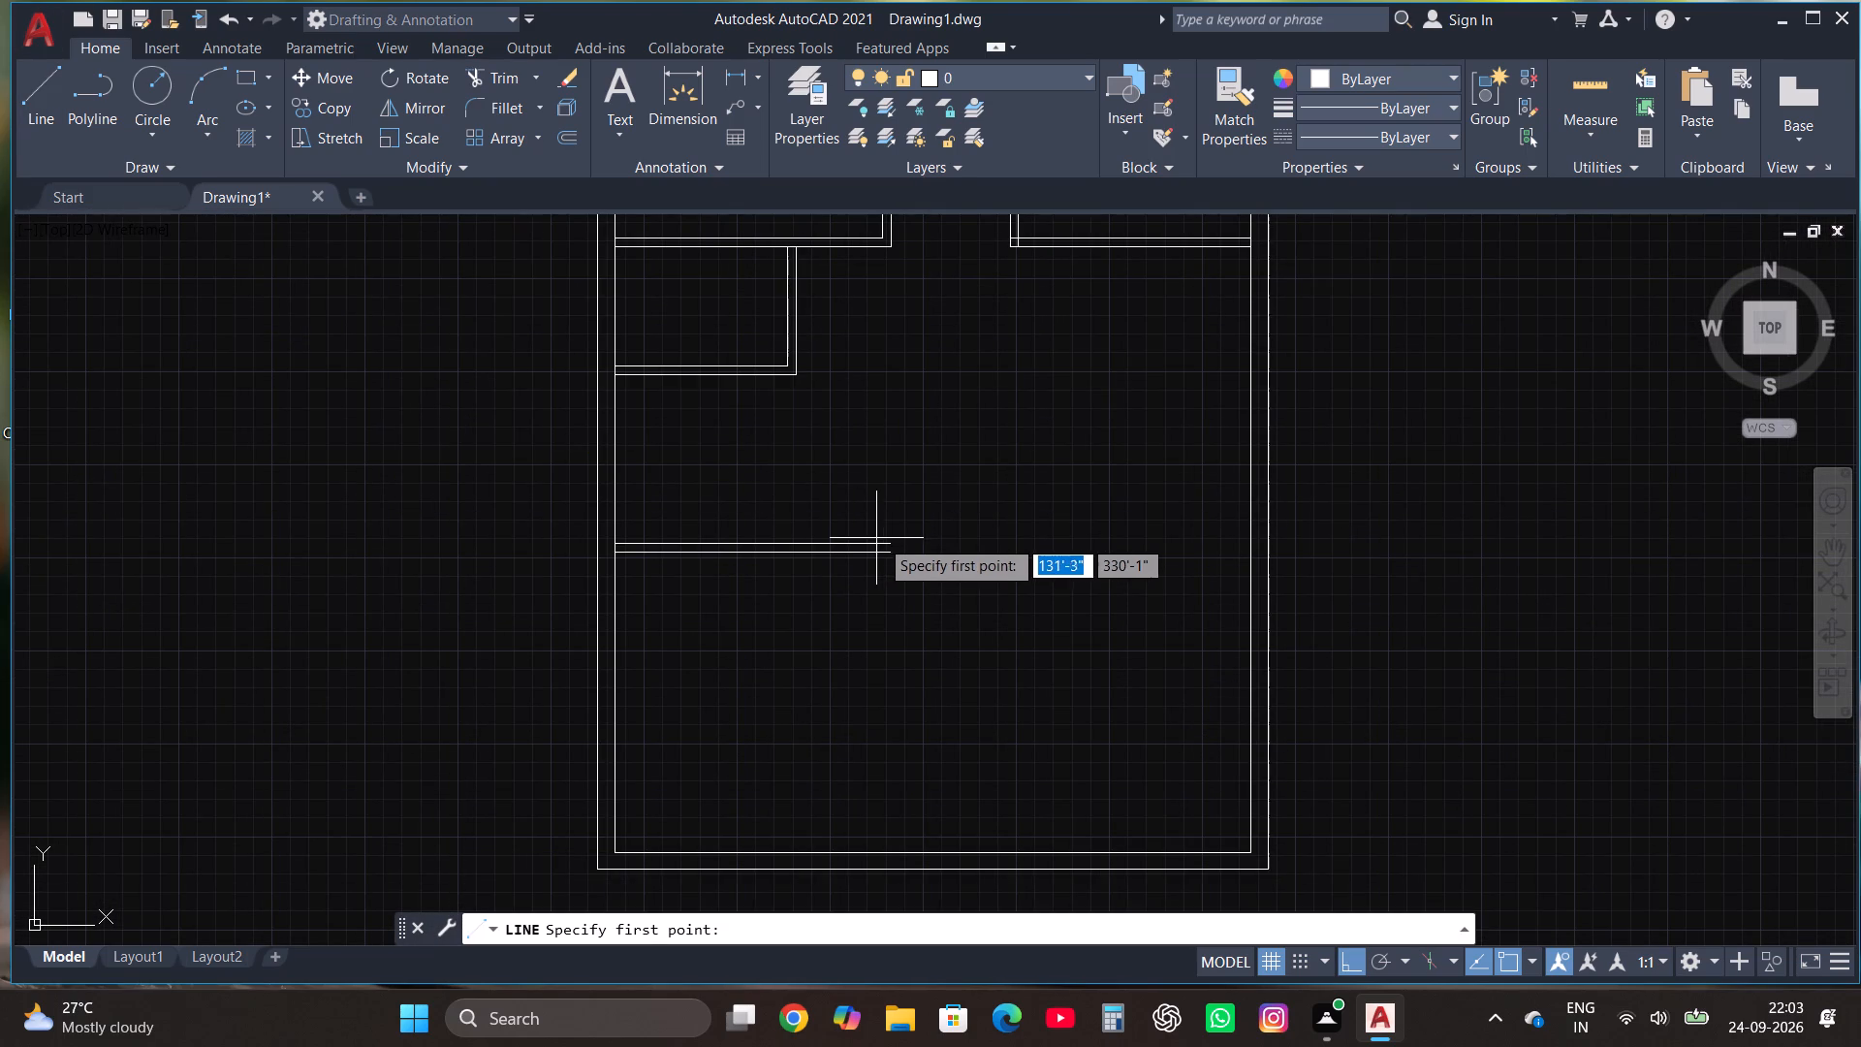
{"action": "left_click", "coordinate": [888, 542]}
{"action": "scroll", "coordinate": [1339, 521], "scroll_direction": "up", "scroll_amount": 3}
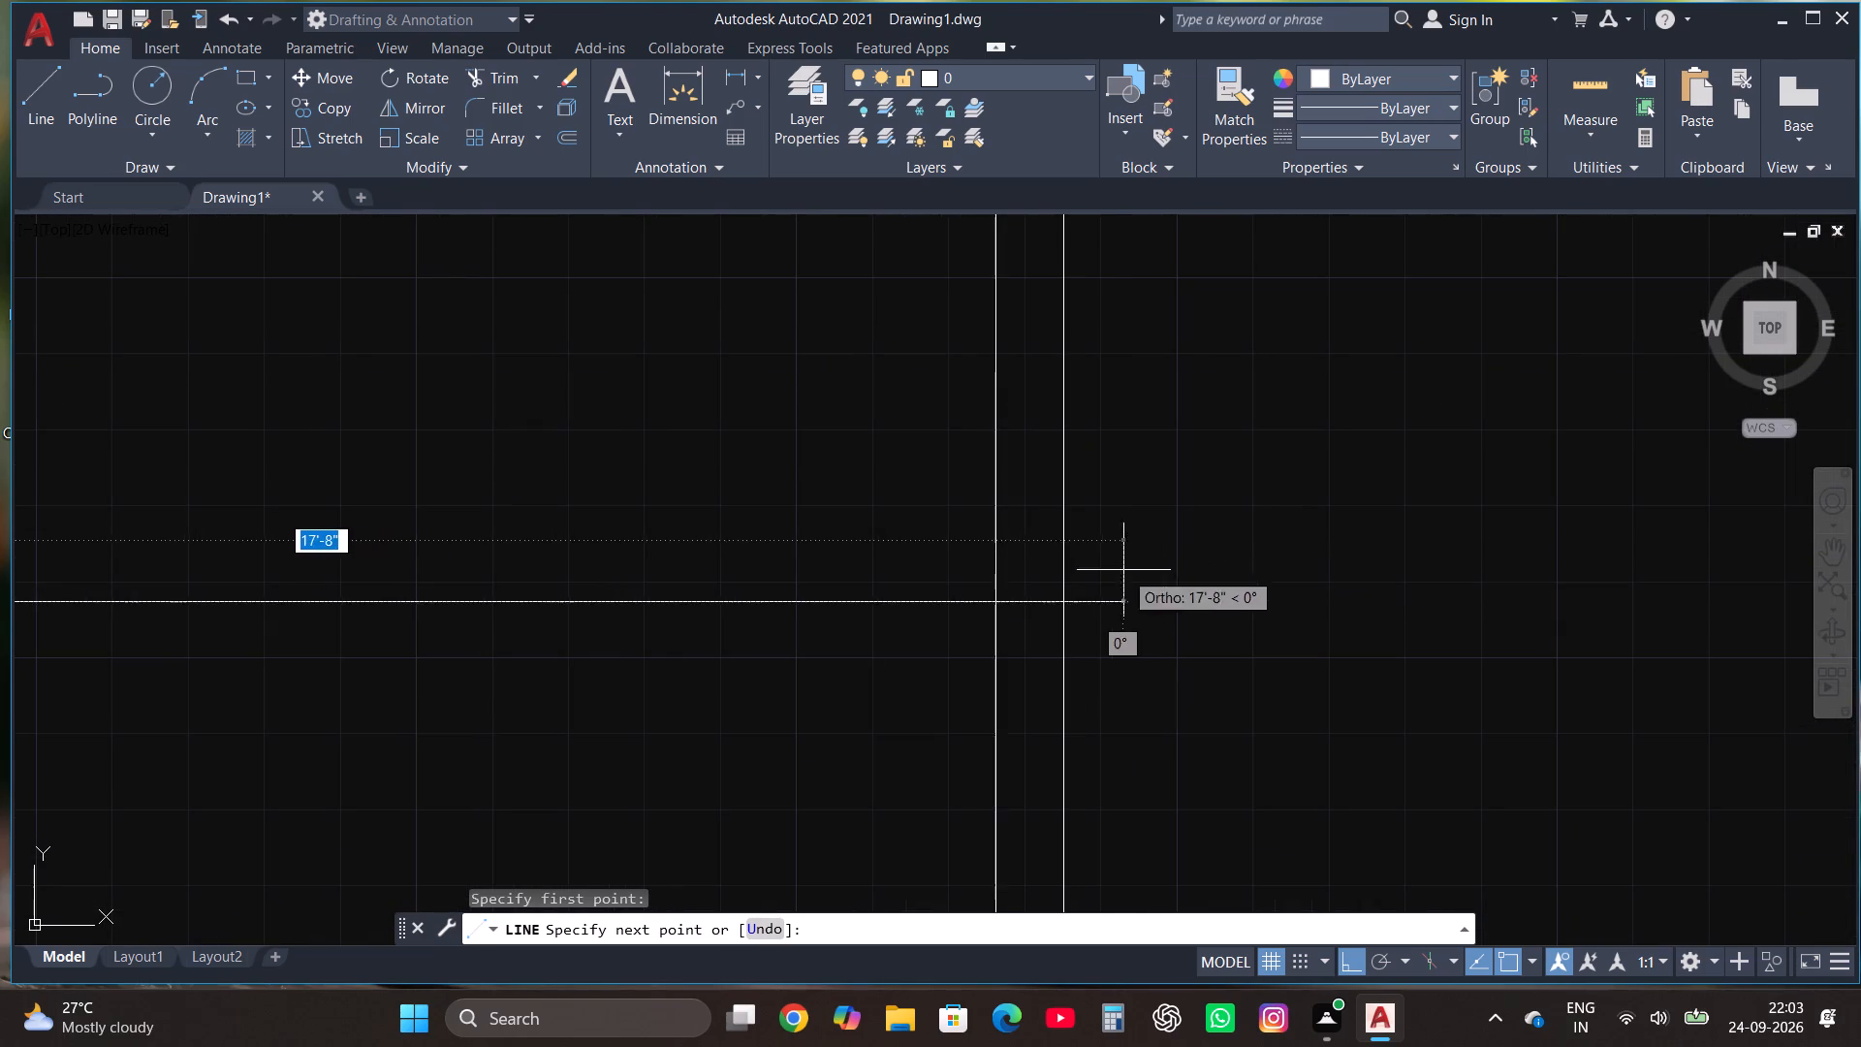
{"action": "left_click", "coordinate": [1018, 605]}
{"action": "key", "text": "Escape"}
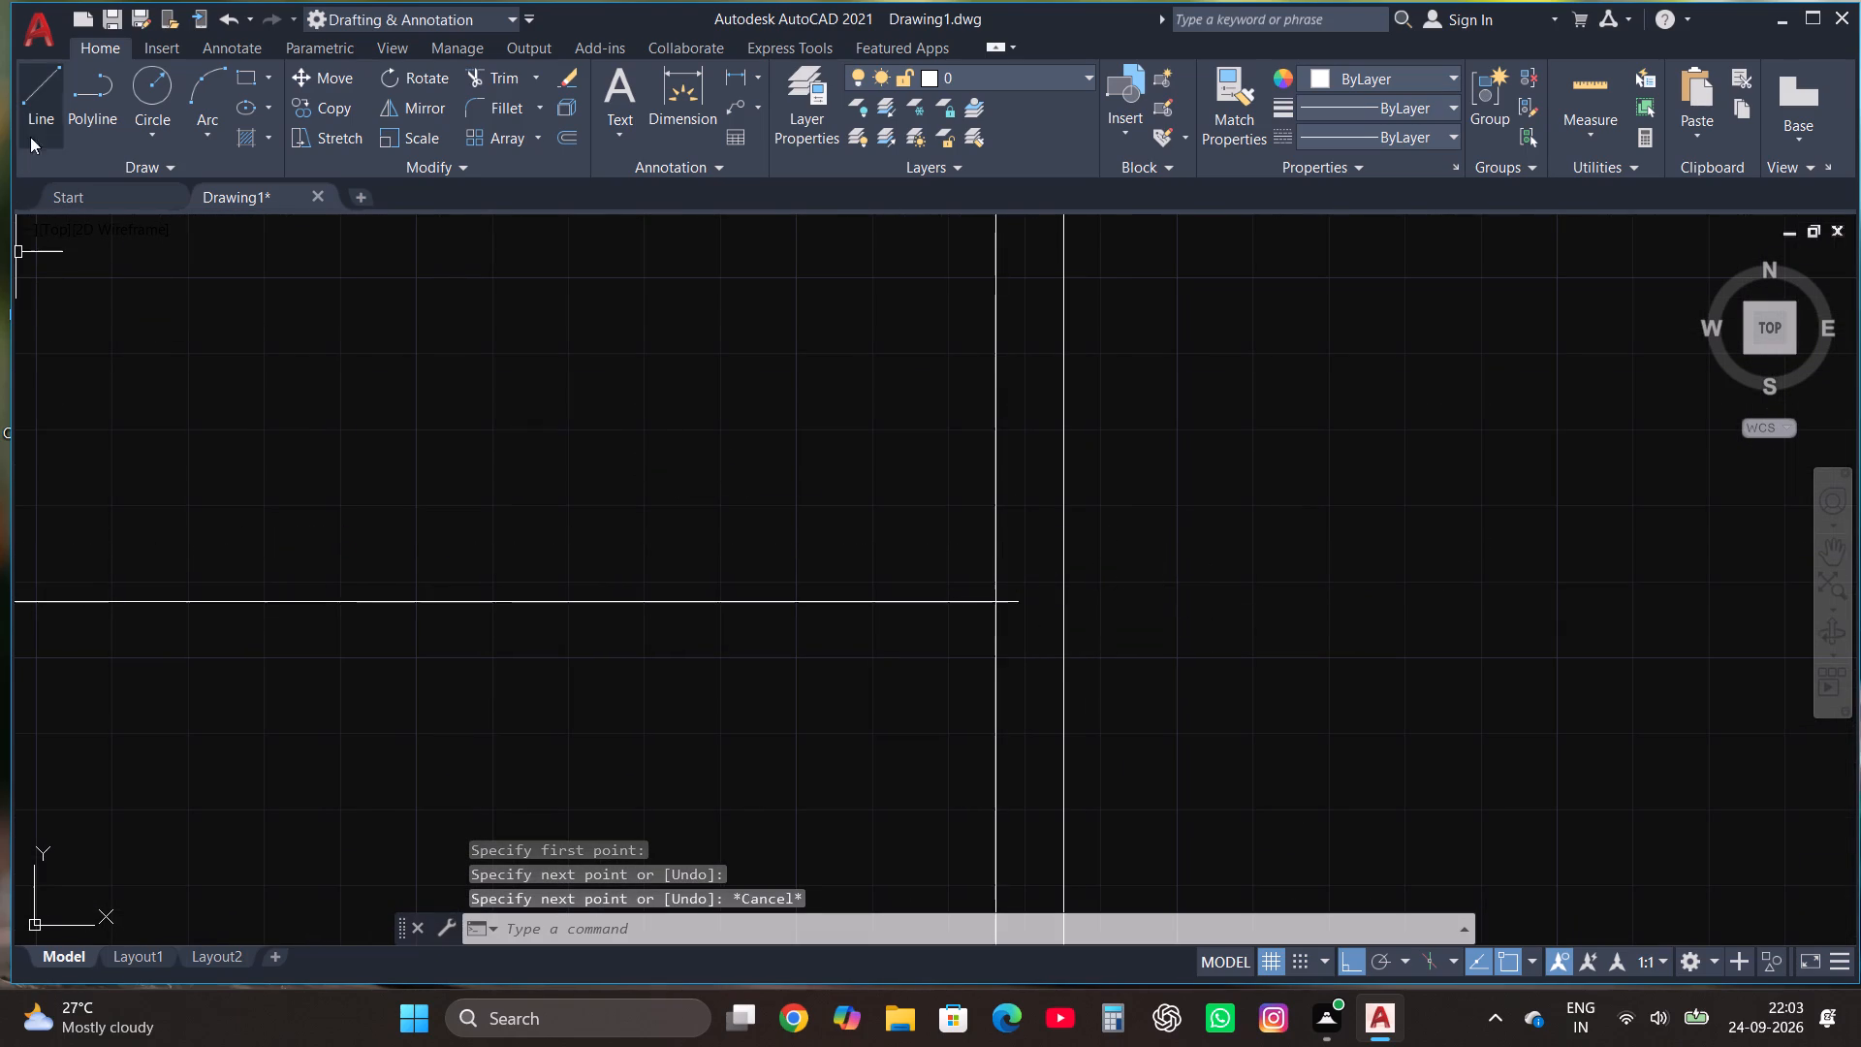
Draw a horizontal line from the end of the lower 12'4" line to just past the opposite outer wall's inner face.
{"action": "left_click", "coordinate": [42, 116]}
{"action": "scroll", "coordinate": [591, 238], "scroll_direction": "down", "scroll_amount": 2}
{"action": "scroll", "coordinate": [186, 425], "scroll_direction": "up", "scroll_amount": 1}
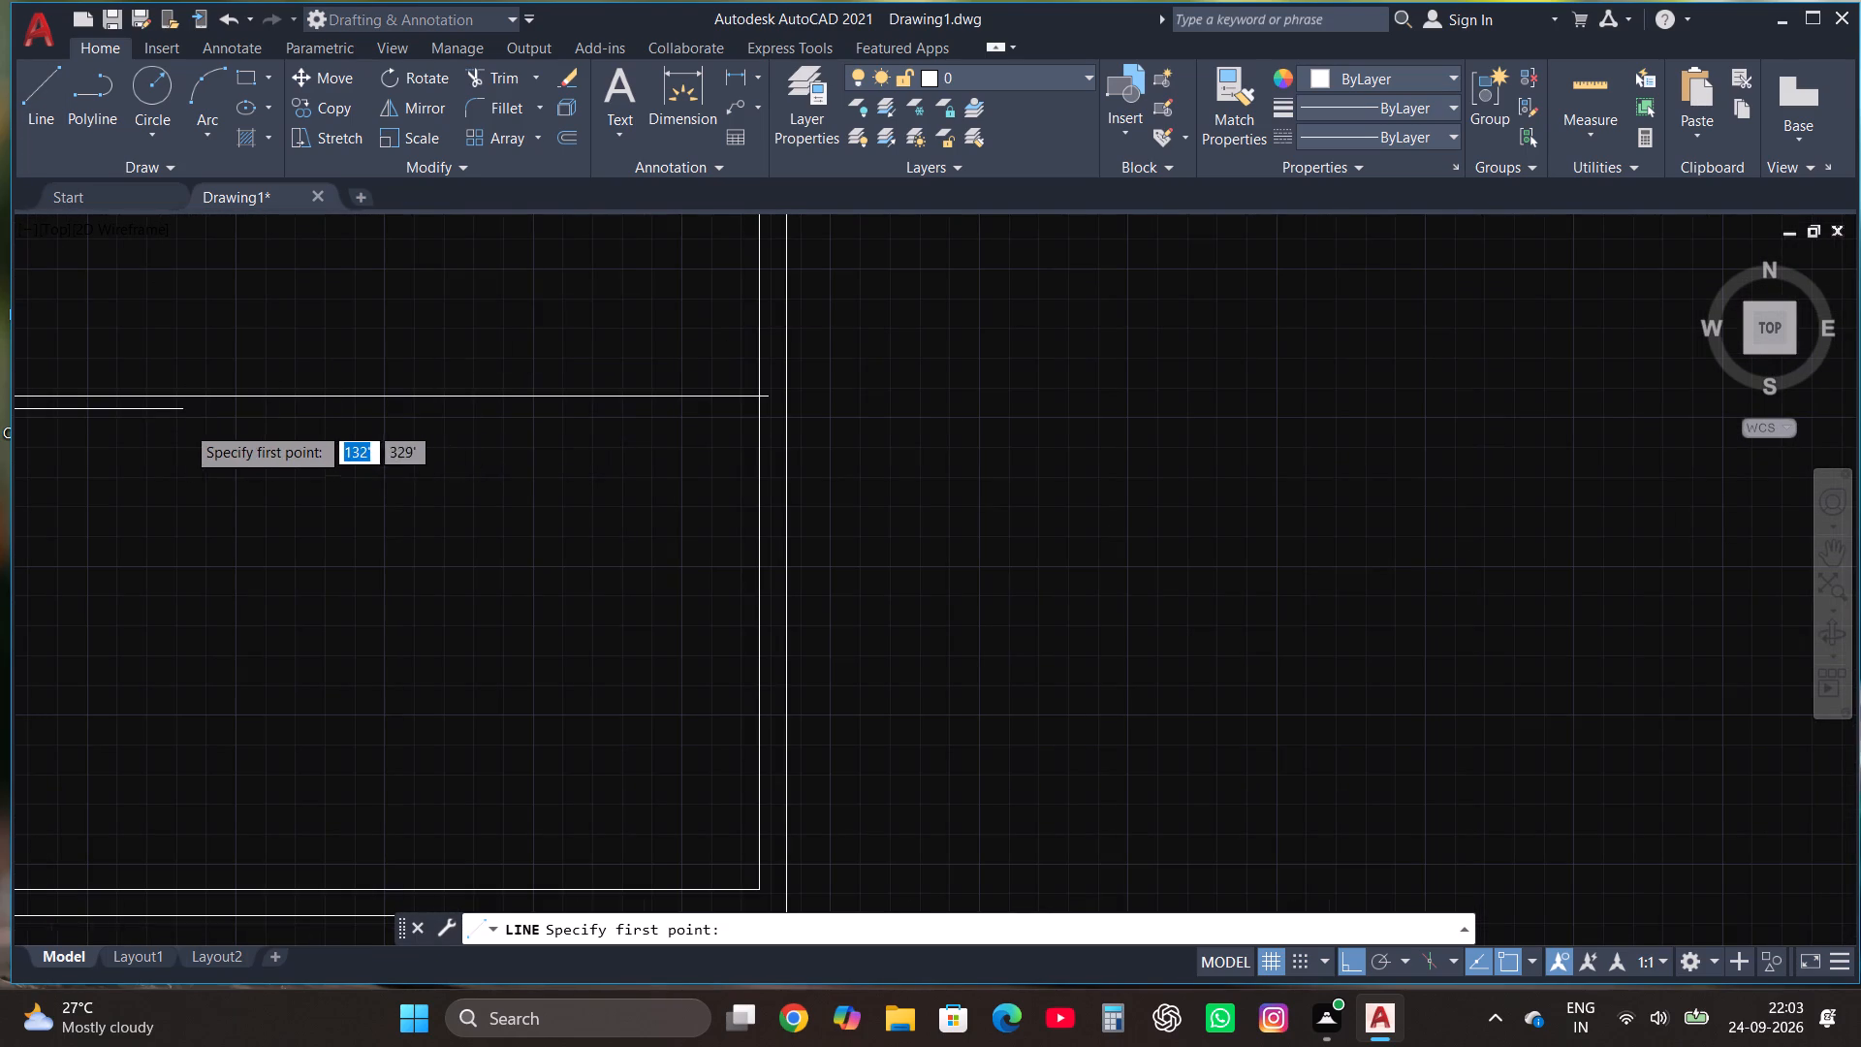
{"action": "left_click", "coordinate": [175, 401]}
{"action": "scroll", "coordinate": [1088, 386], "scroll_direction": "up", "scroll_amount": 2}
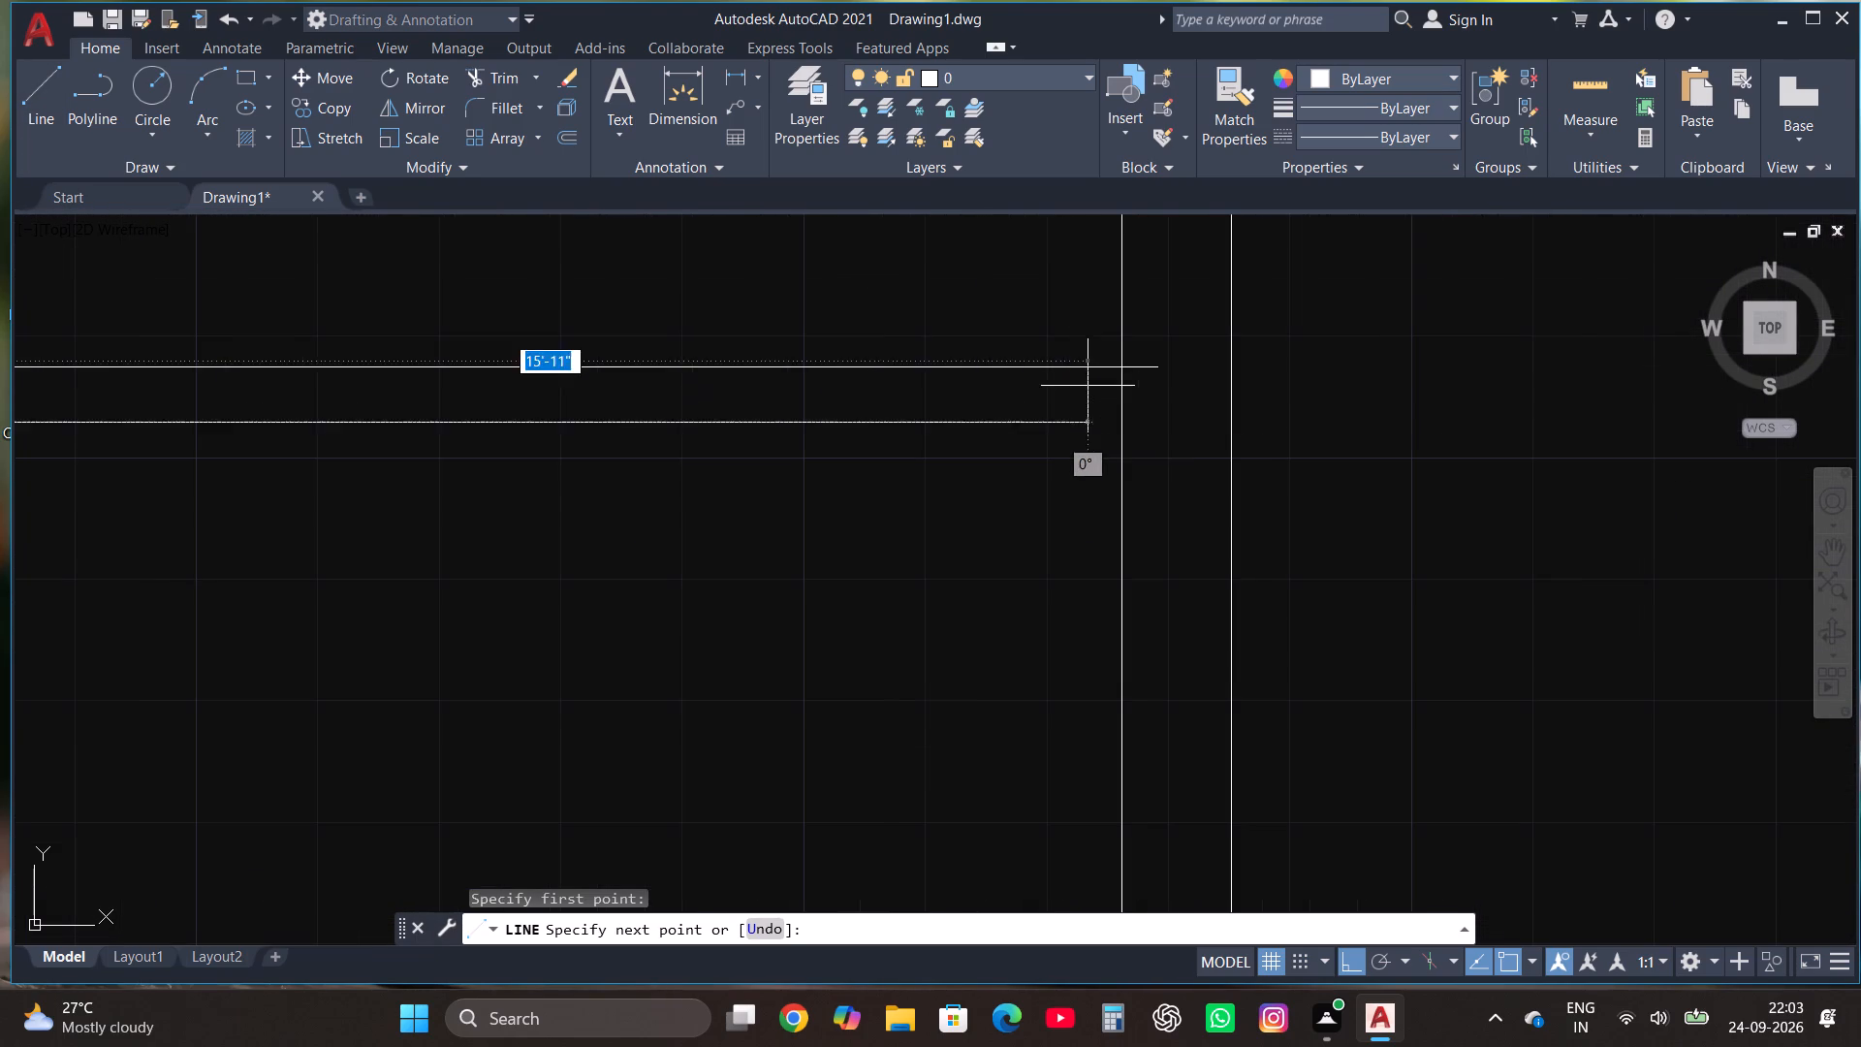
{"action": "left_click", "coordinate": [1183, 403]}
{"action": "key", "text": "Escape"}
Trim both horizontal partition lines where they overshoot the outer wall's inner face.
{"action": "left_click", "coordinate": [488, 79]}
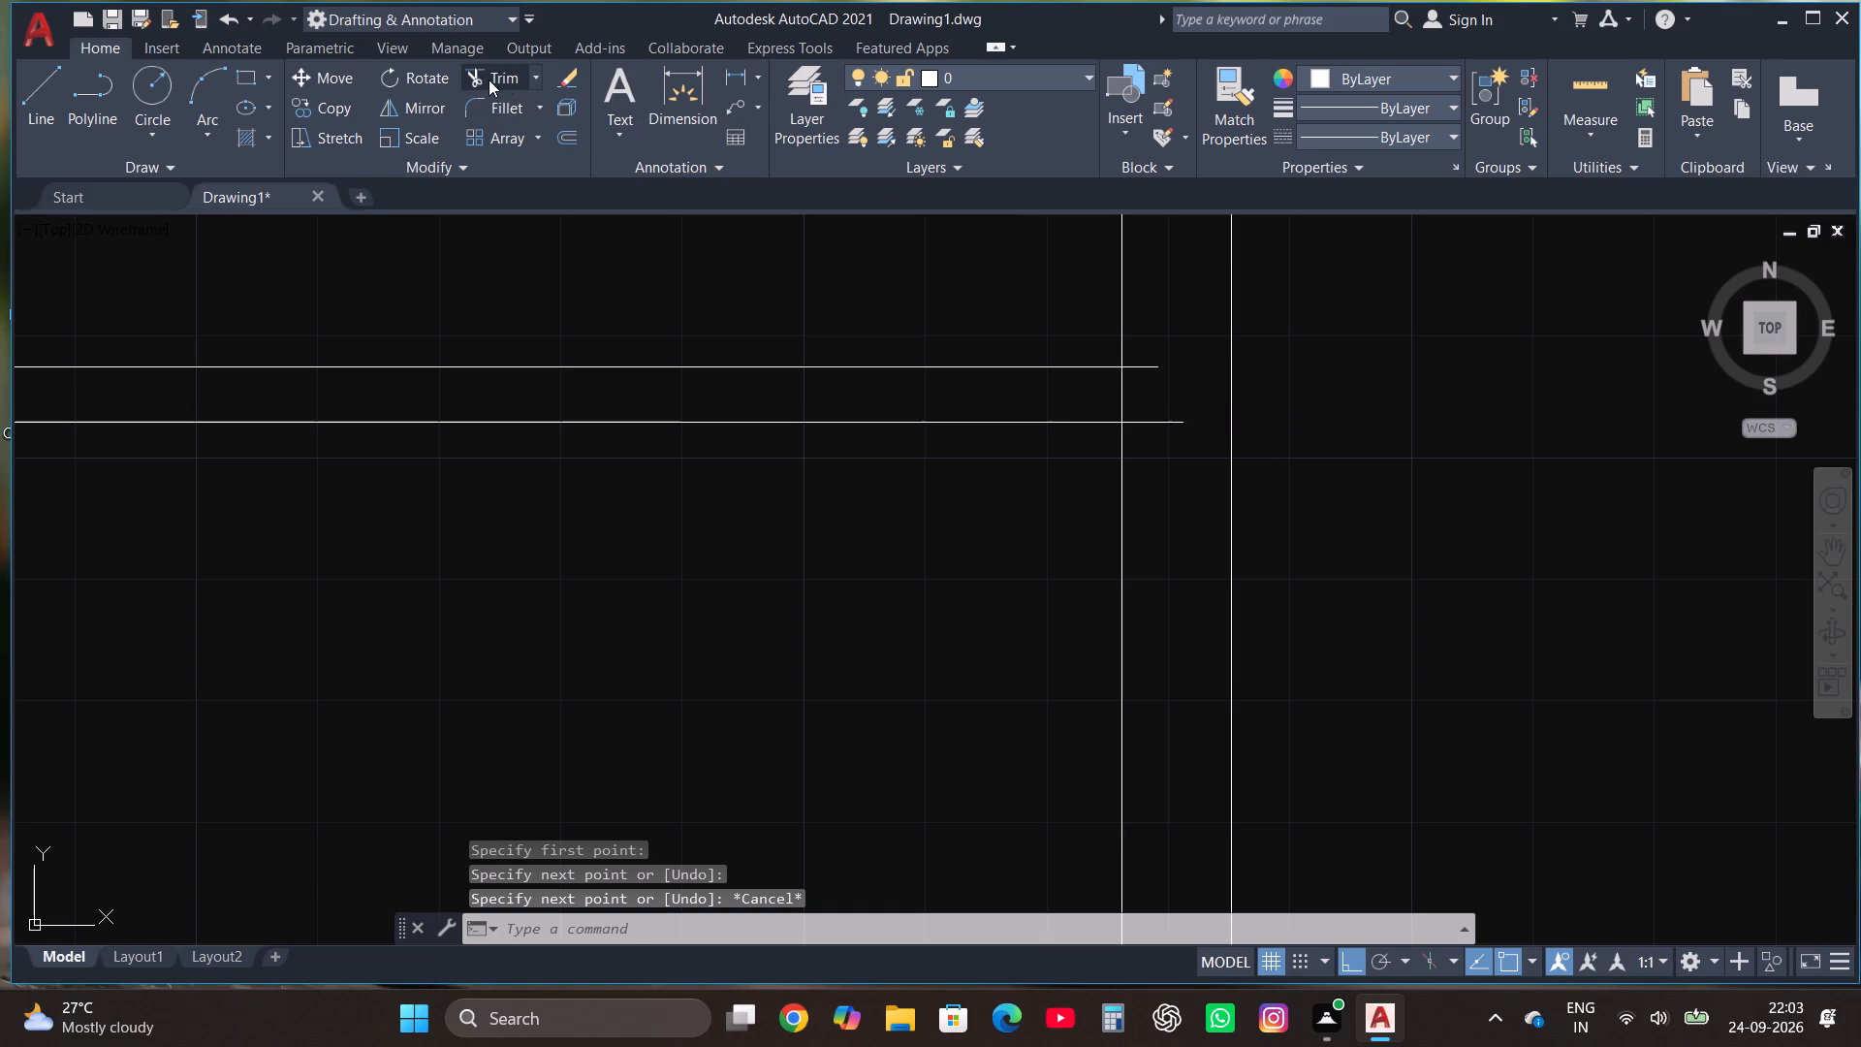
{"action": "left_click", "coordinate": [1158, 458]}
{"action": "left_click", "coordinate": [1150, 328]}
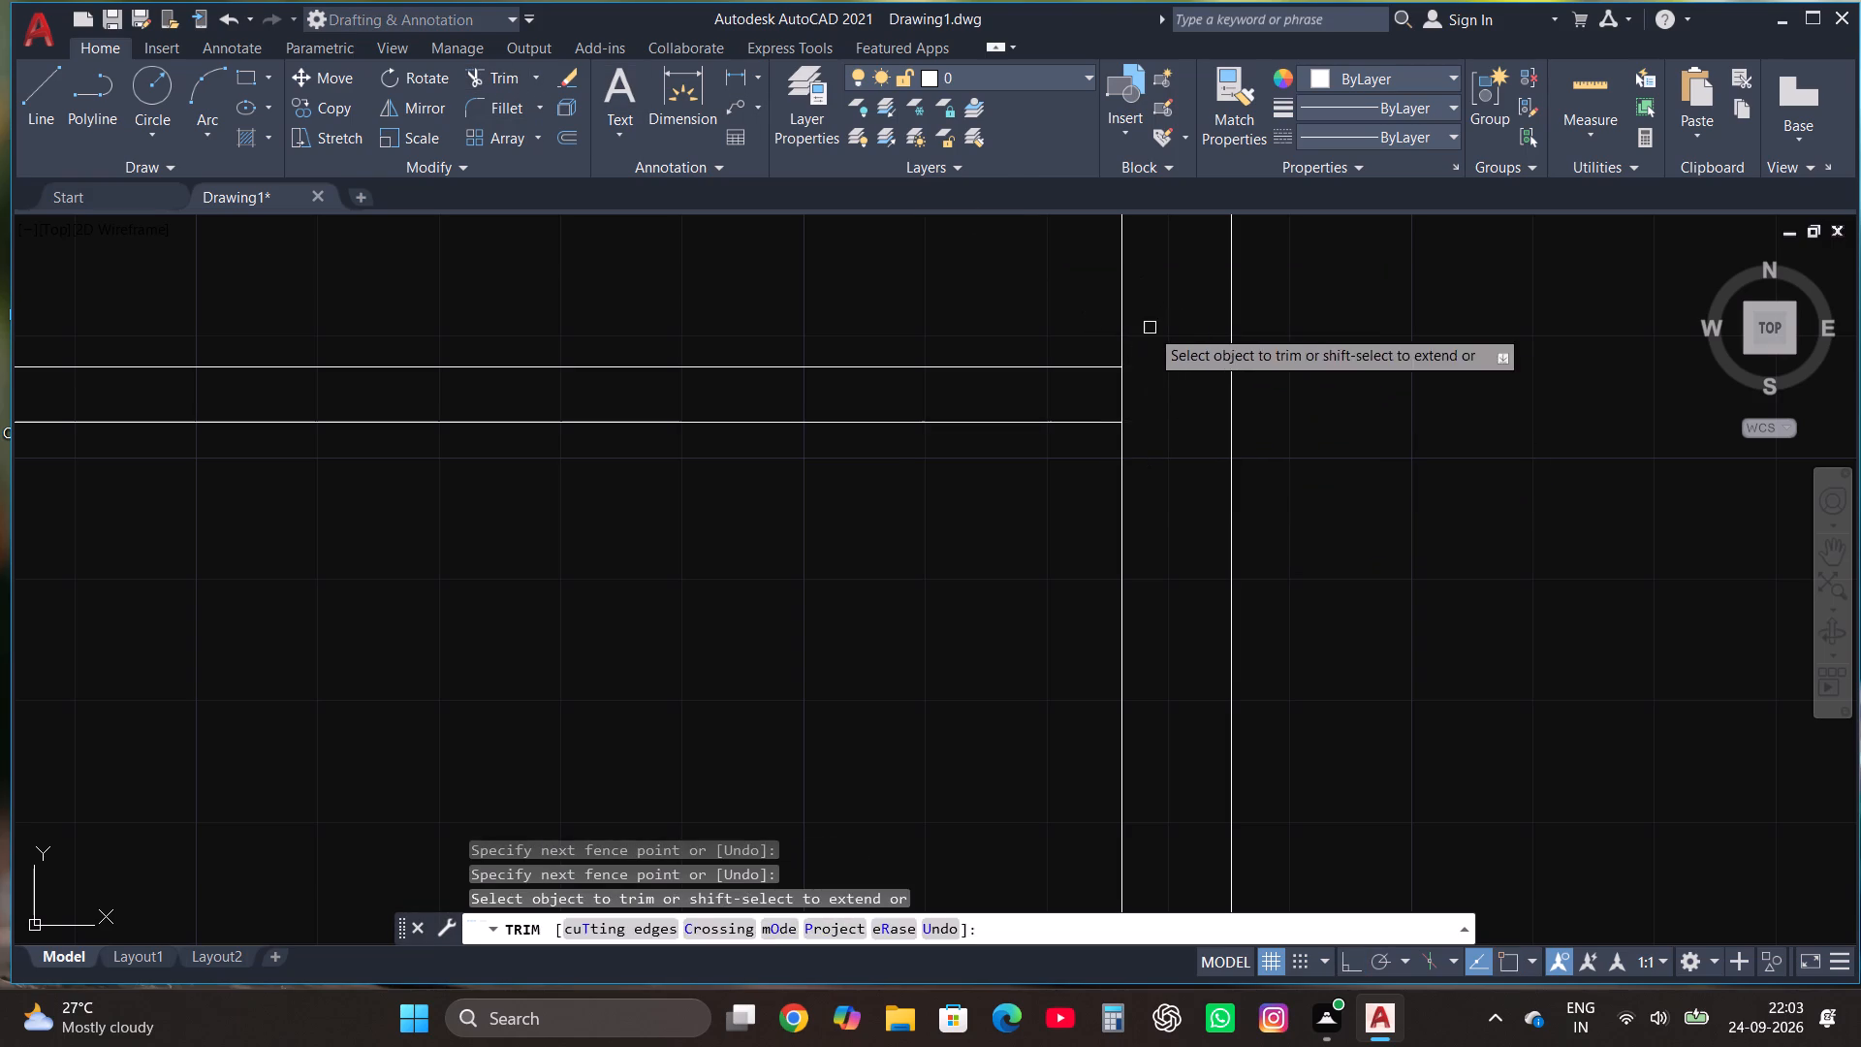
{"action": "key", "text": "Escape"}
Draw a vertical line from the upper-right room's inner wall face down to just past the long horizontal partition's upper face.
{"action": "scroll", "coordinate": [1089, 517], "scroll_direction": "down", "scroll_amount": 3}
{"action": "scroll", "coordinate": [1086, 606], "scroll_direction": "down", "scroll_amount": 3}
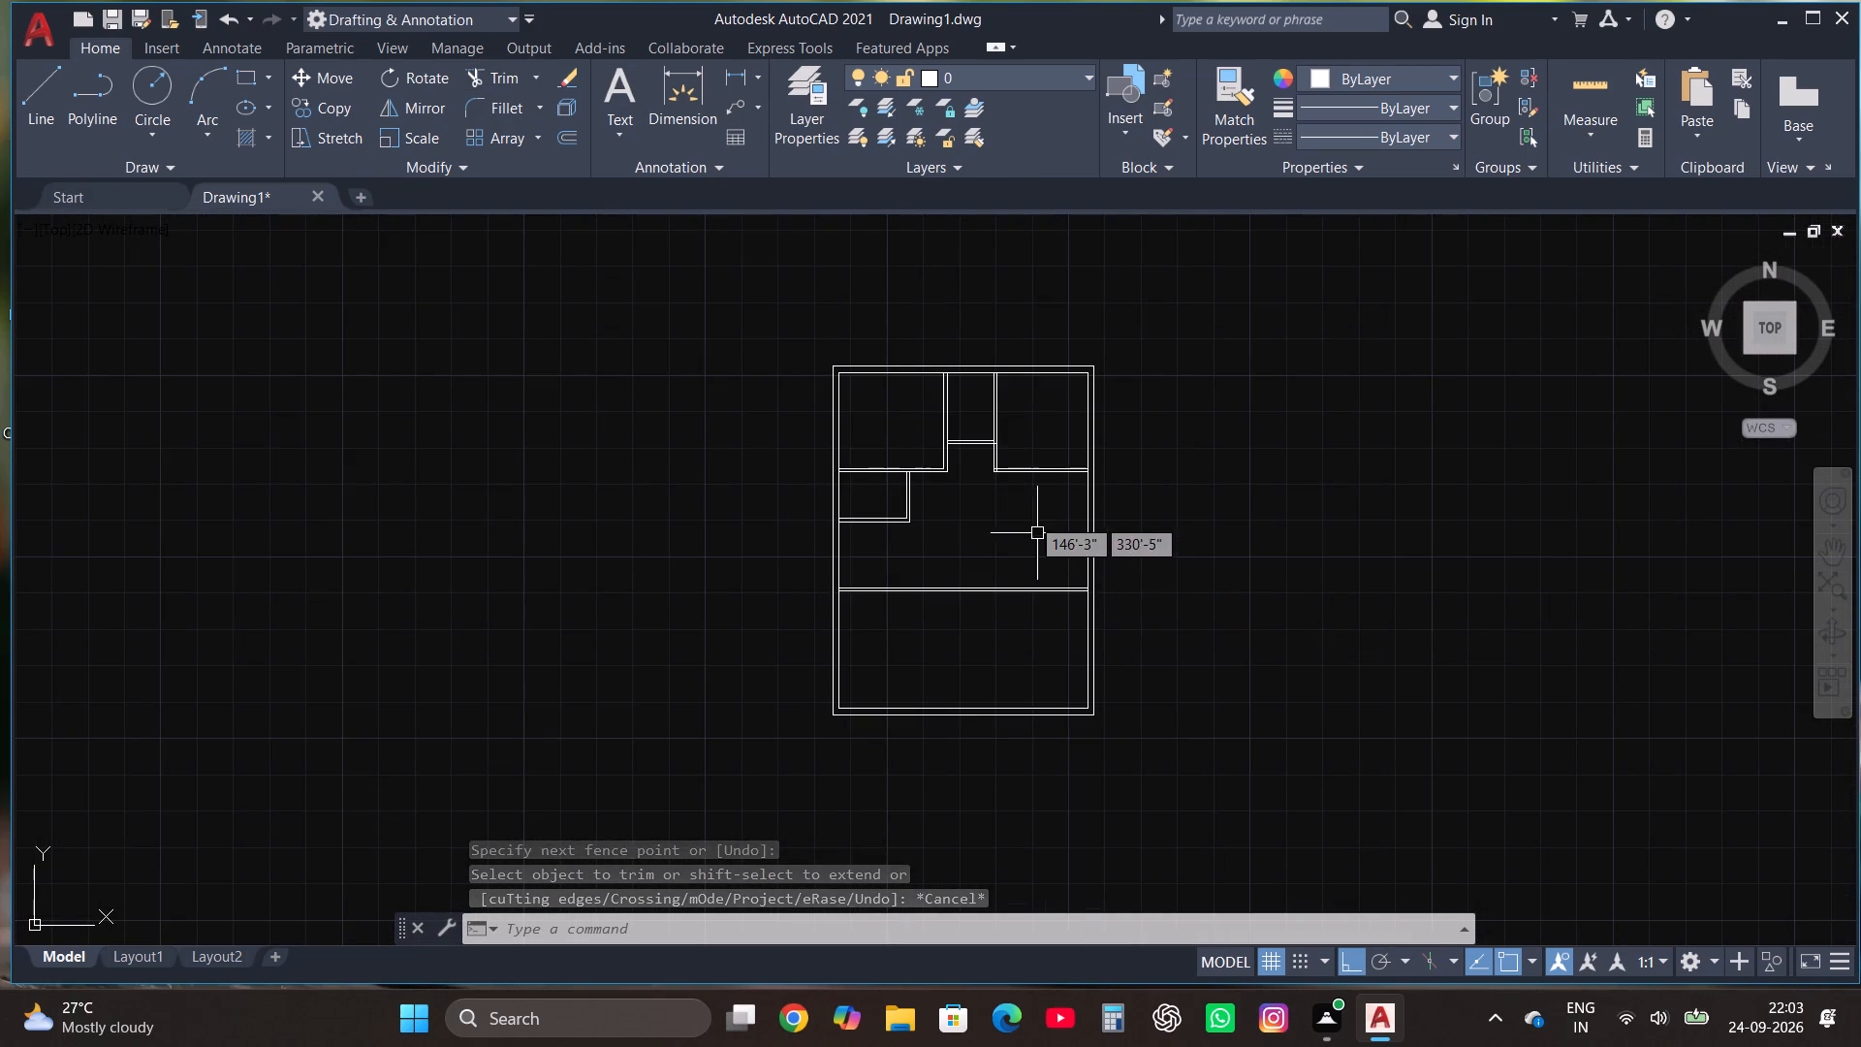
{"action": "scroll", "coordinate": [1027, 510], "scroll_direction": "up", "scroll_amount": 1}
{"action": "left_click", "coordinate": [37, 98]}
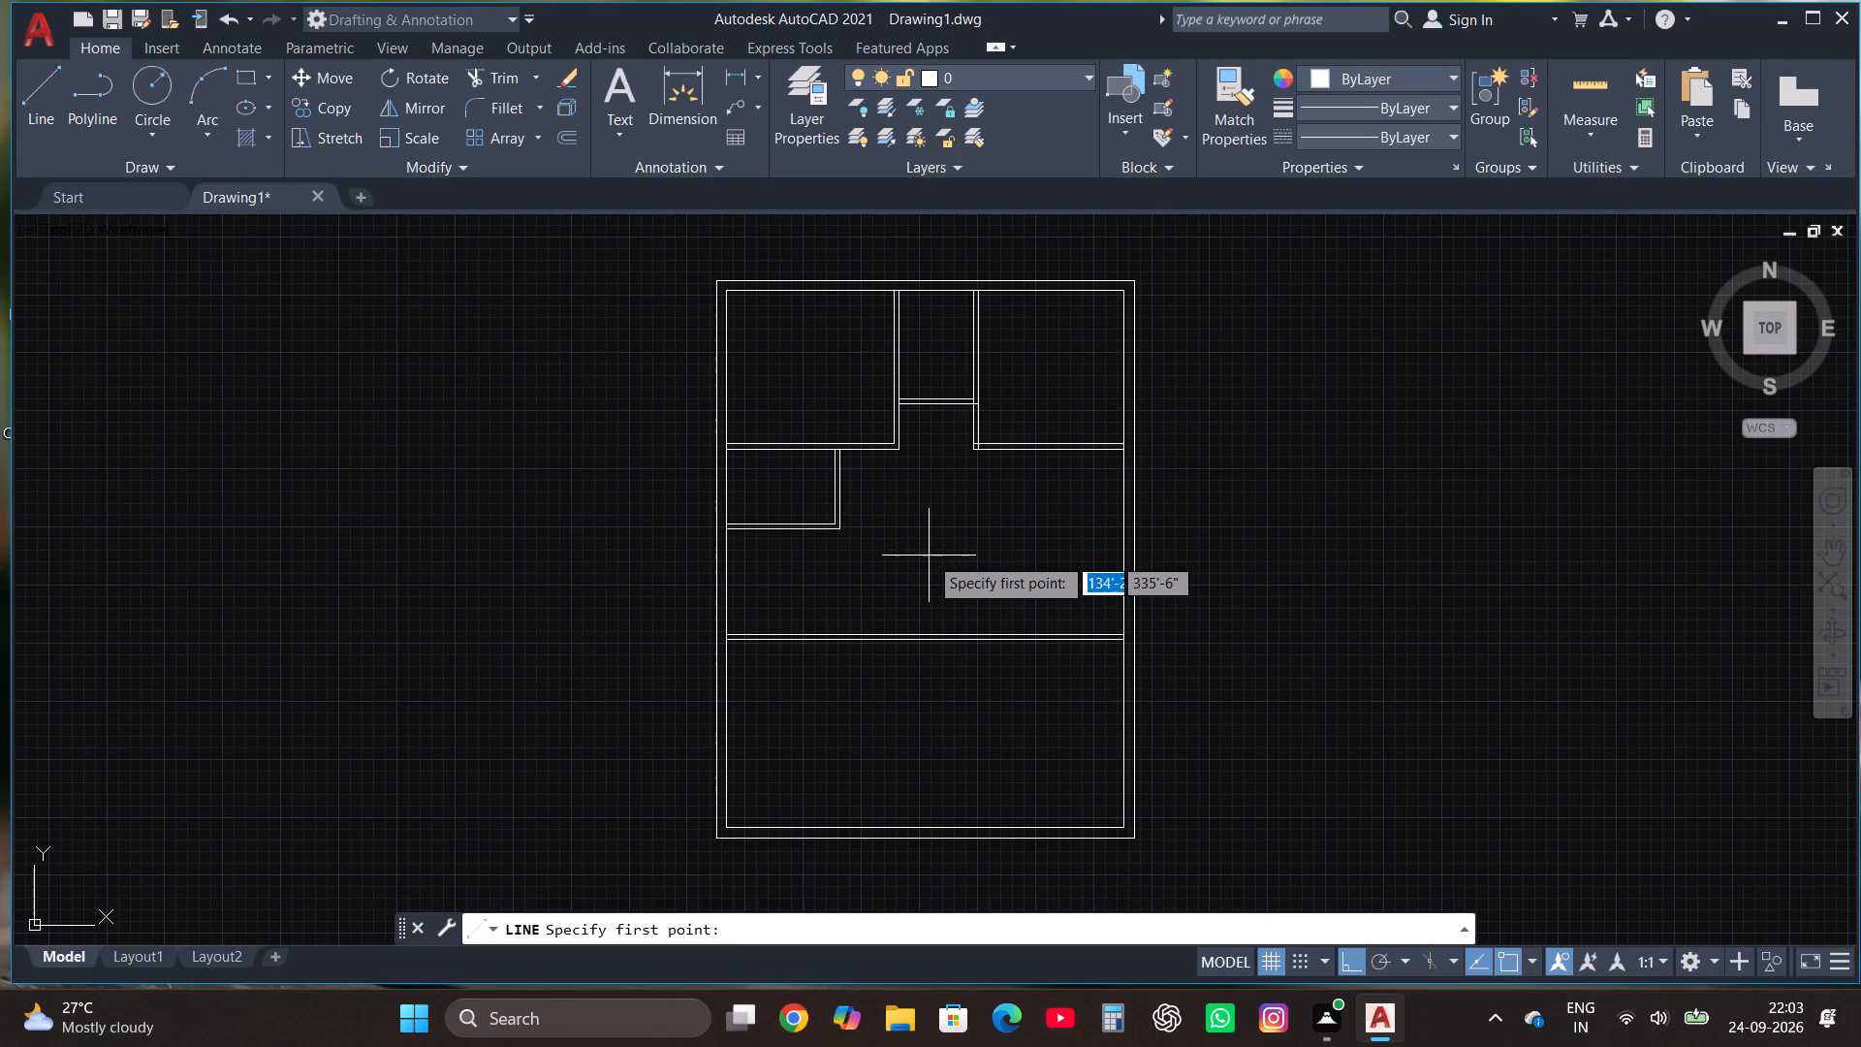
{"action": "scroll", "coordinate": [929, 555], "scroll_direction": "up", "scroll_amount": 2}
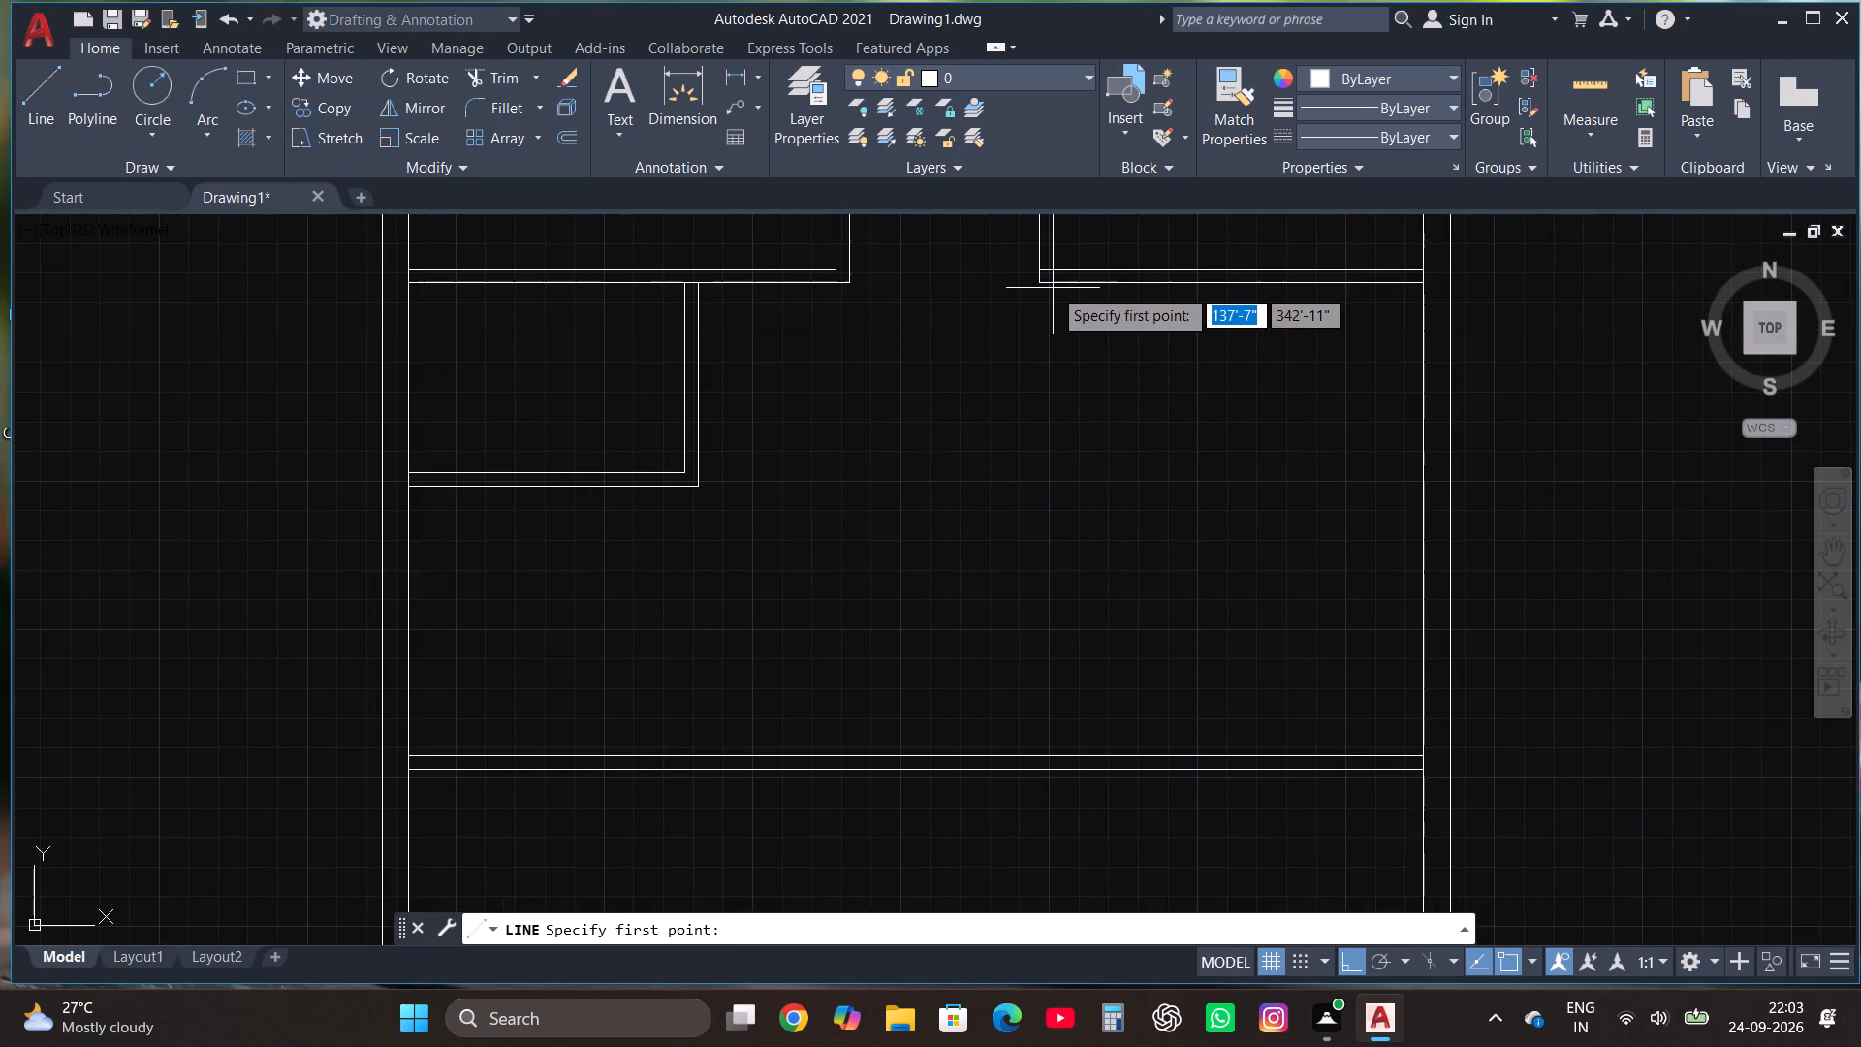
{"action": "left_click", "coordinate": [1053, 286]}
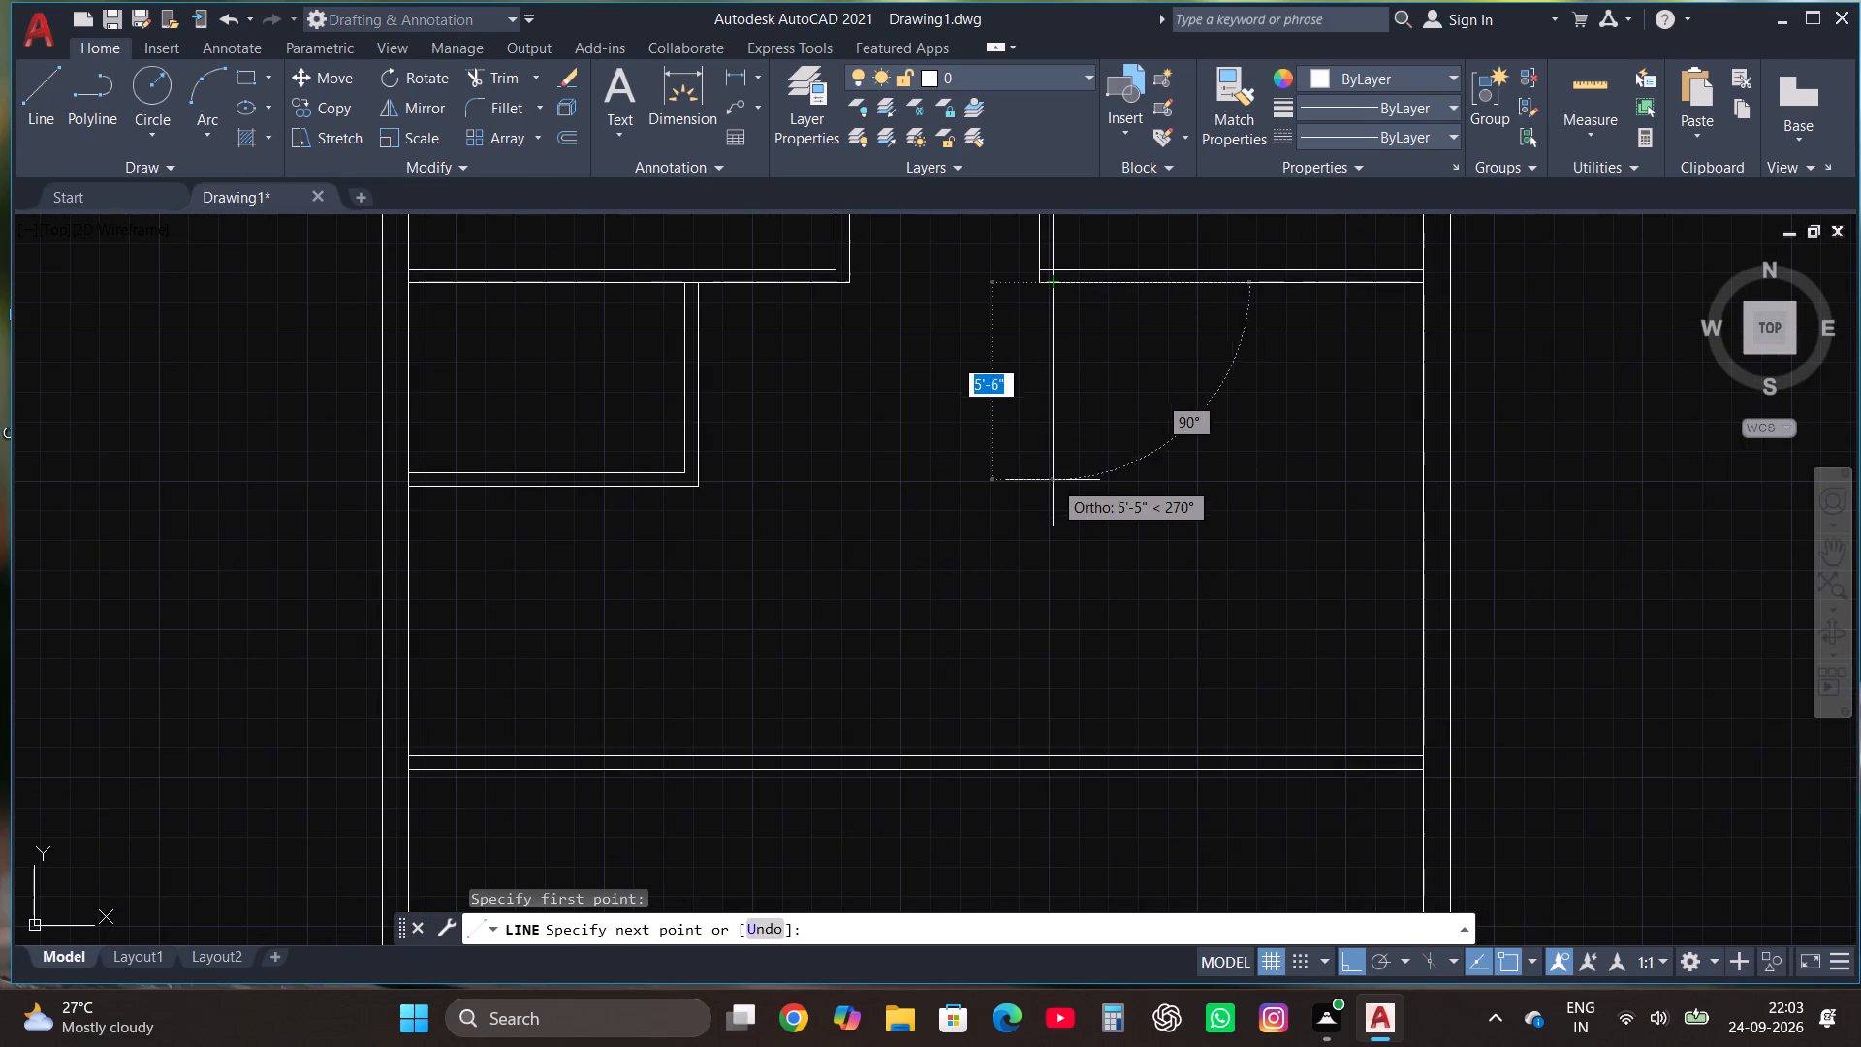
{"action": "scroll", "coordinate": [1049, 771], "scroll_direction": "up", "scroll_amount": 2}
{"action": "left_click", "coordinate": [1051, 754]}
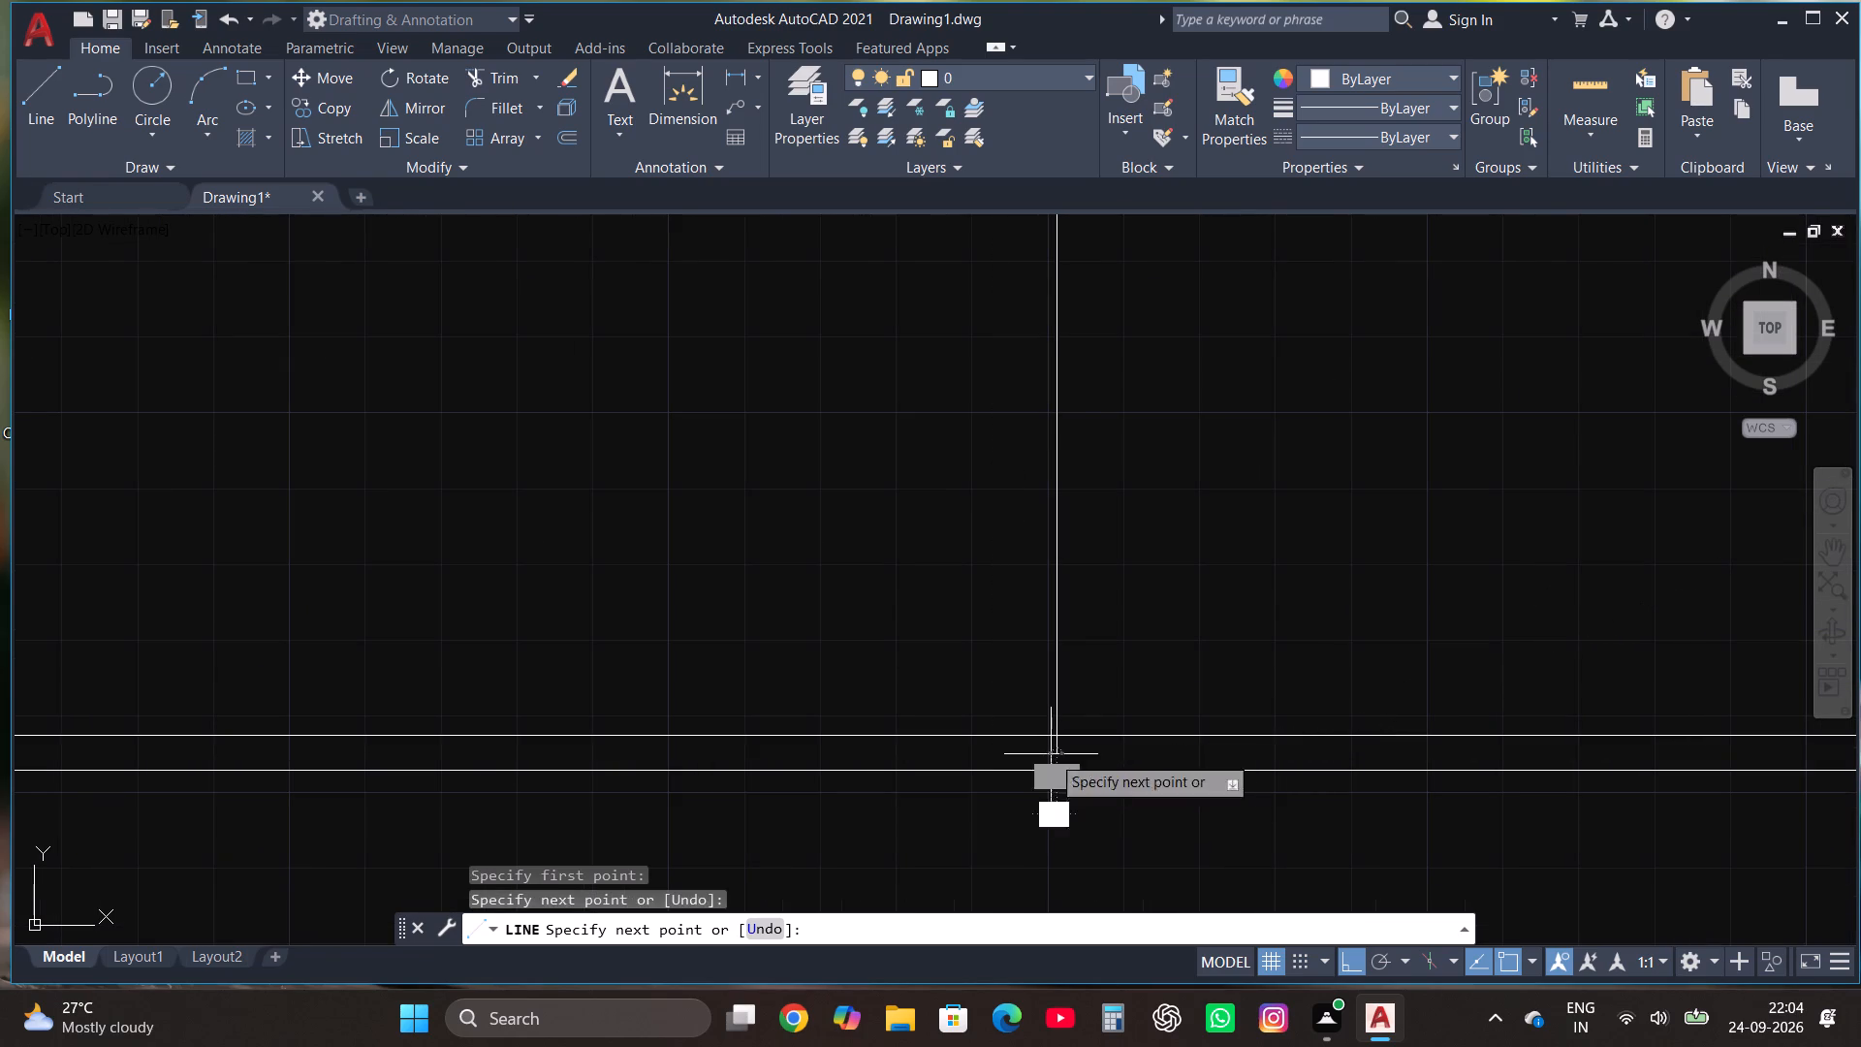
{"action": "key", "text": "Escape"}
Draw the wall's second vertical line from the upper-right room's outer wall corner down into the long horizontal partition.
{"action": "left_click", "coordinate": [39, 88]}
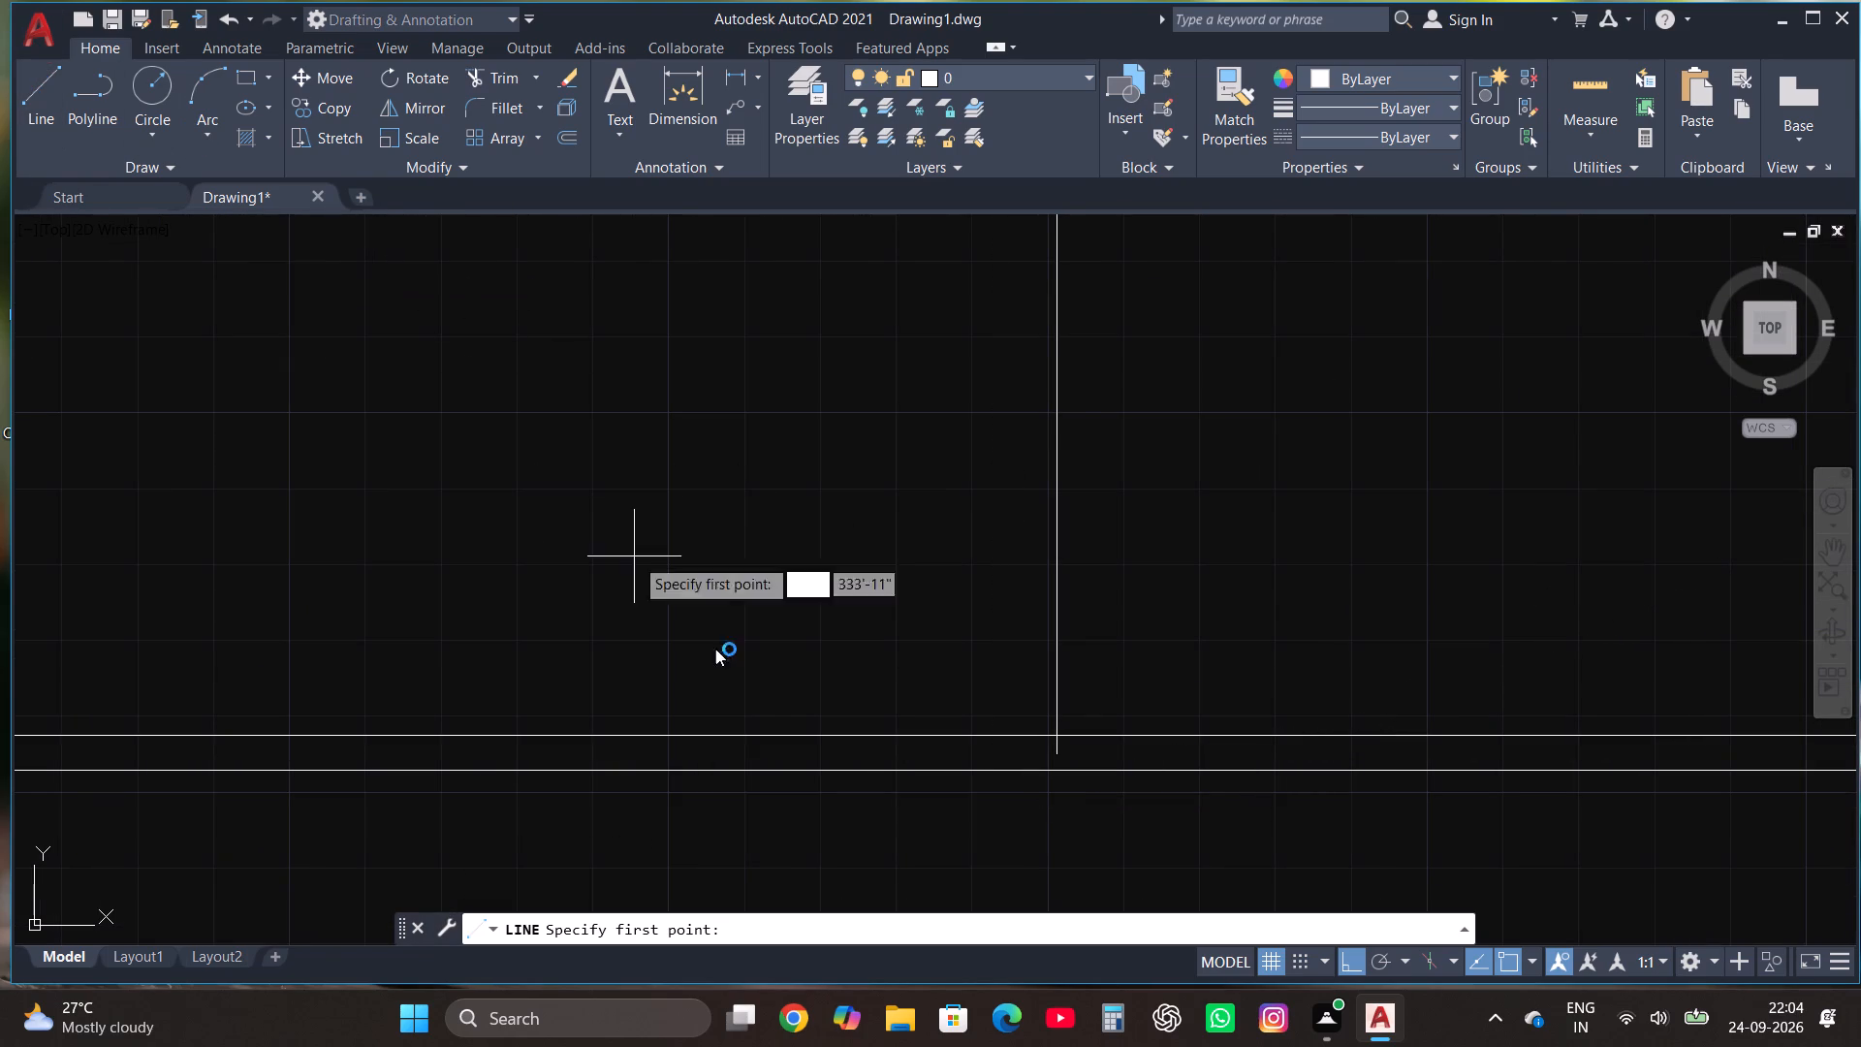
{"action": "scroll", "coordinate": [783, 701], "scroll_direction": "down", "scroll_amount": 4}
{"action": "scroll", "coordinate": [825, 575], "scroll_direction": "up", "scroll_amount": 3}
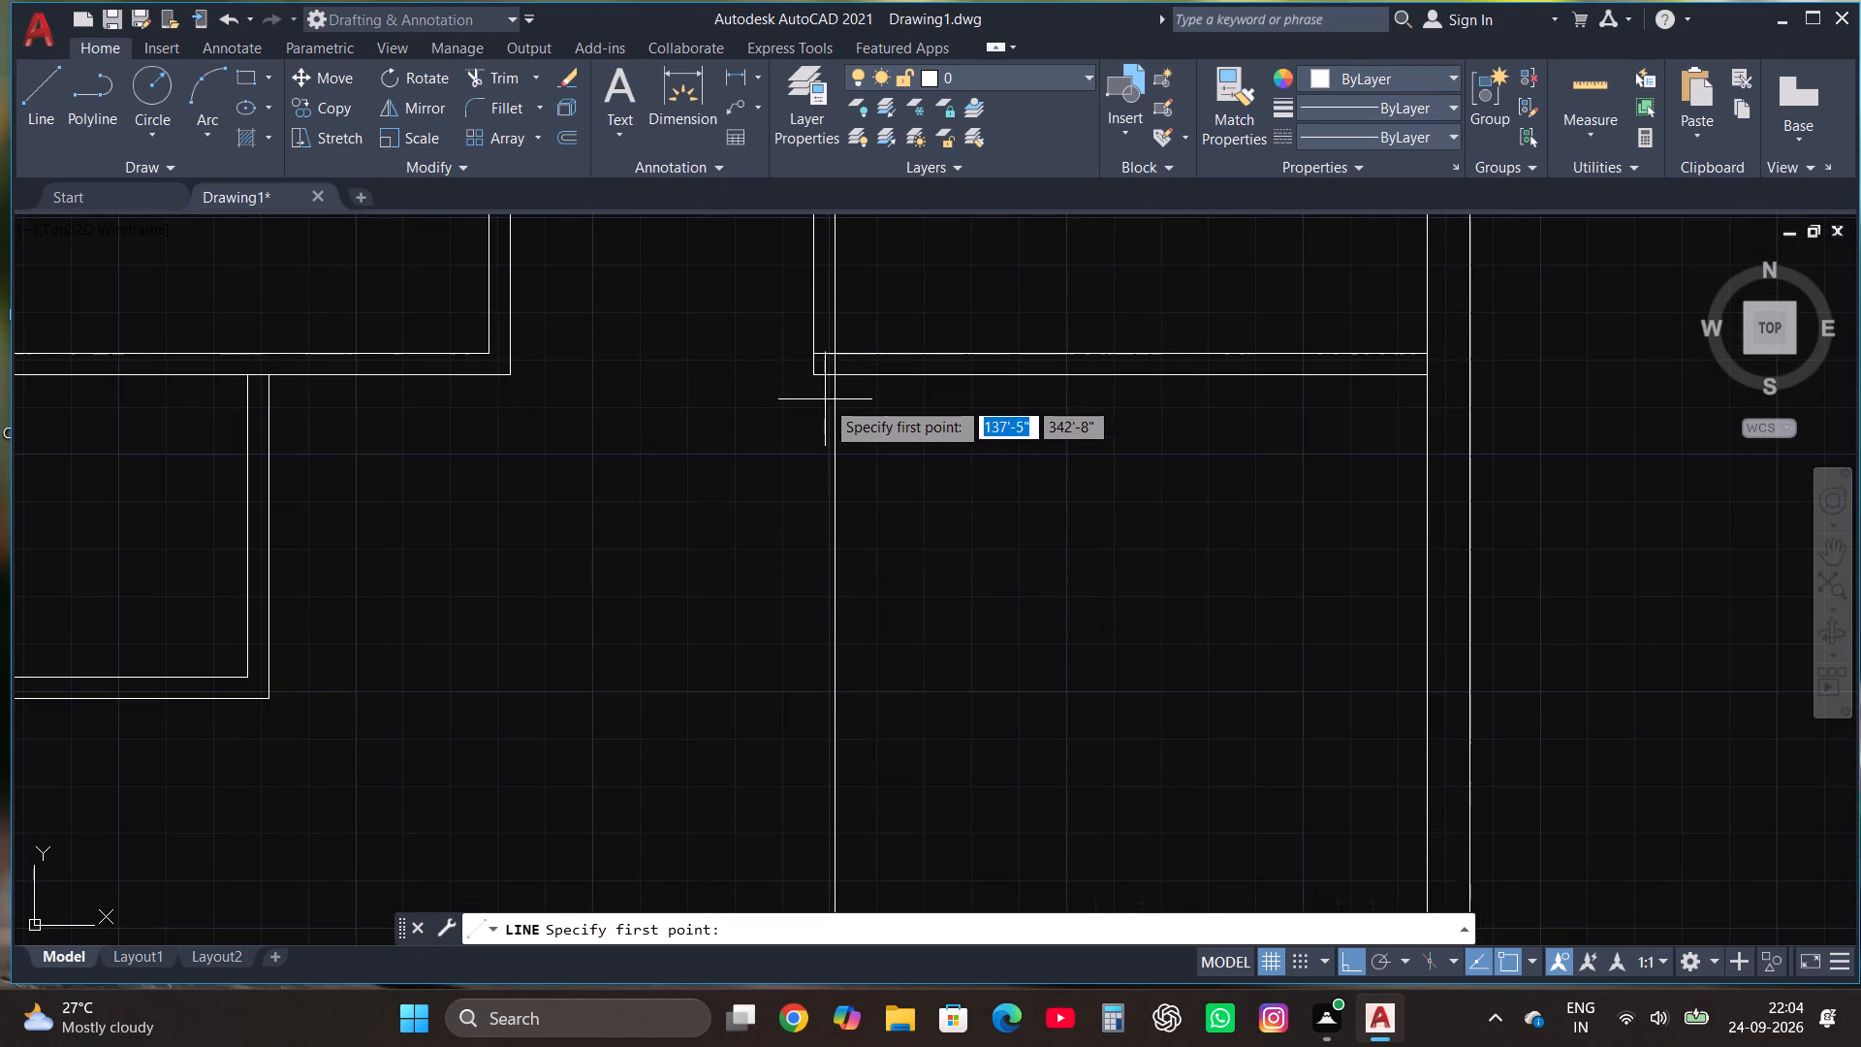
{"action": "left_click", "coordinate": [814, 376]}
{"action": "scroll", "coordinate": [815, 391], "scroll_direction": "down", "scroll_amount": 3}
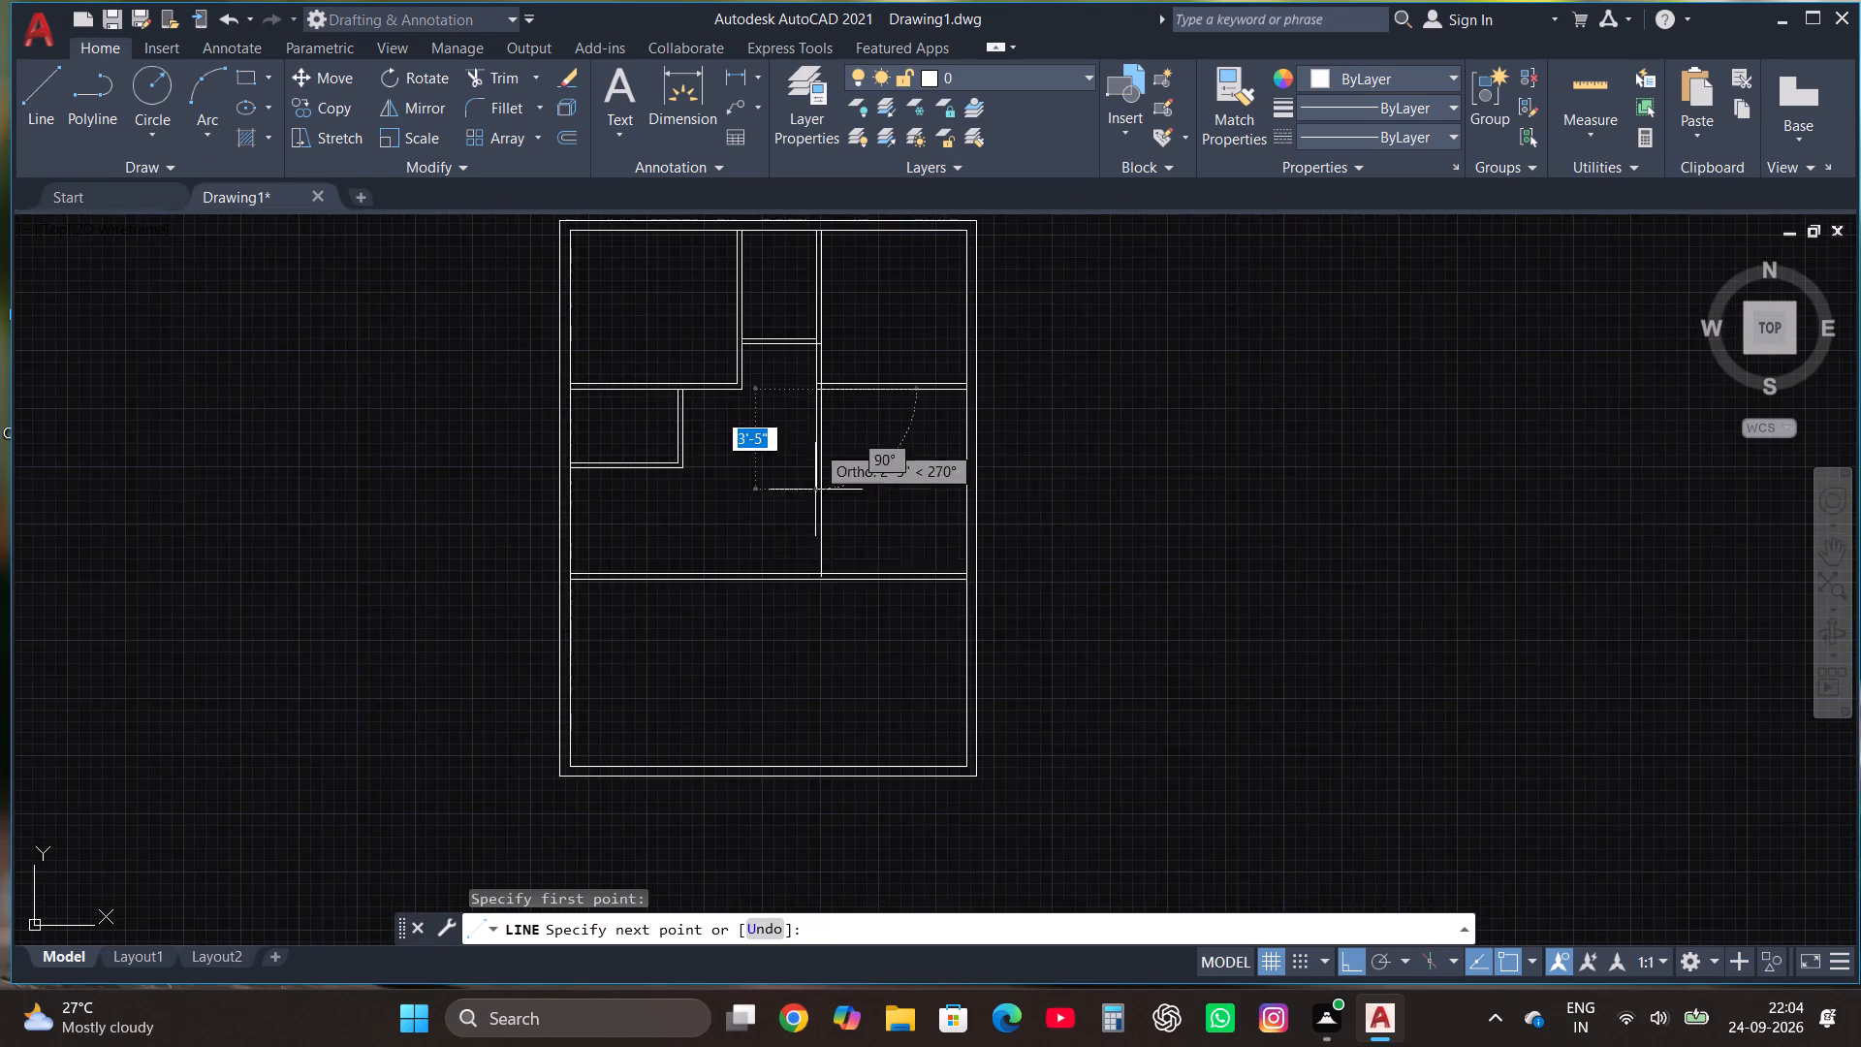
{"action": "scroll", "coordinate": [820, 585], "scroll_direction": "up", "scroll_amount": 6}
{"action": "left_click", "coordinate": [778, 536]}
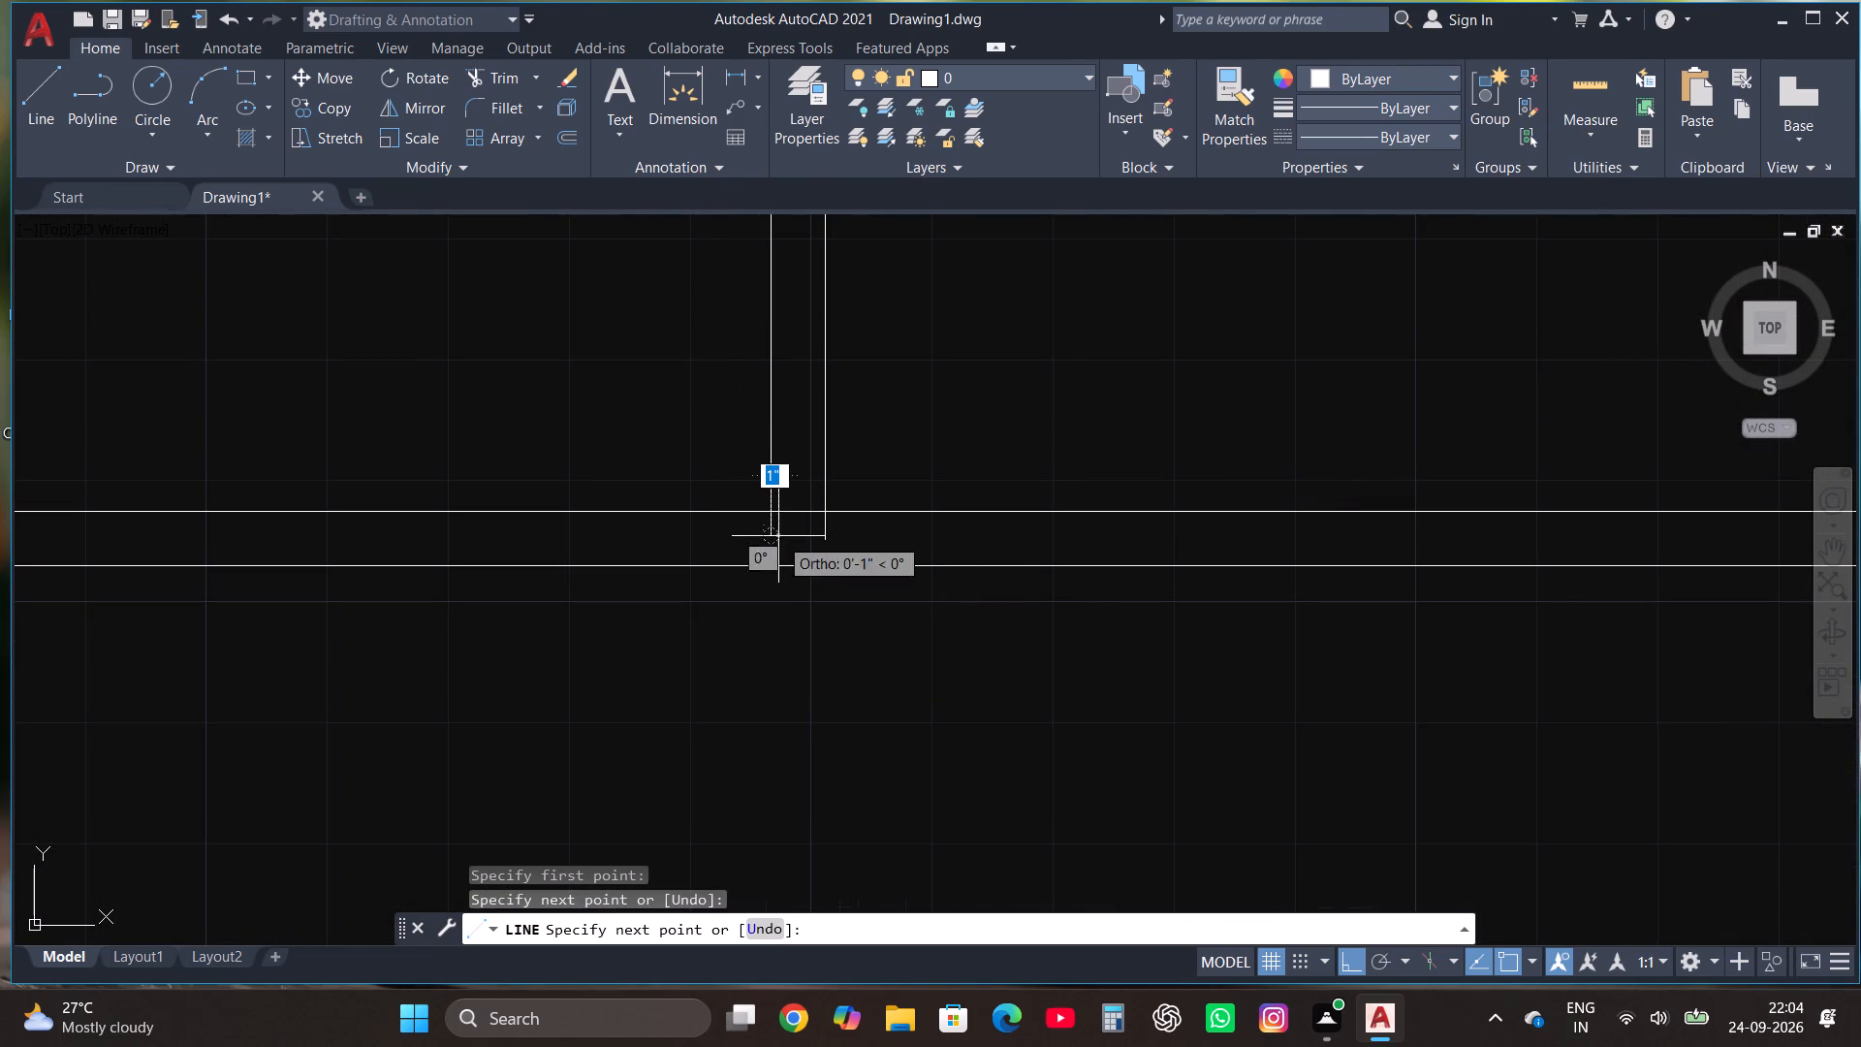
{"action": "key", "text": "Escape"}
Trim the two vertical lines' overshooting ends and the horizontal segment between them to open the wall junction.
{"action": "left_click", "coordinate": [492, 78]}
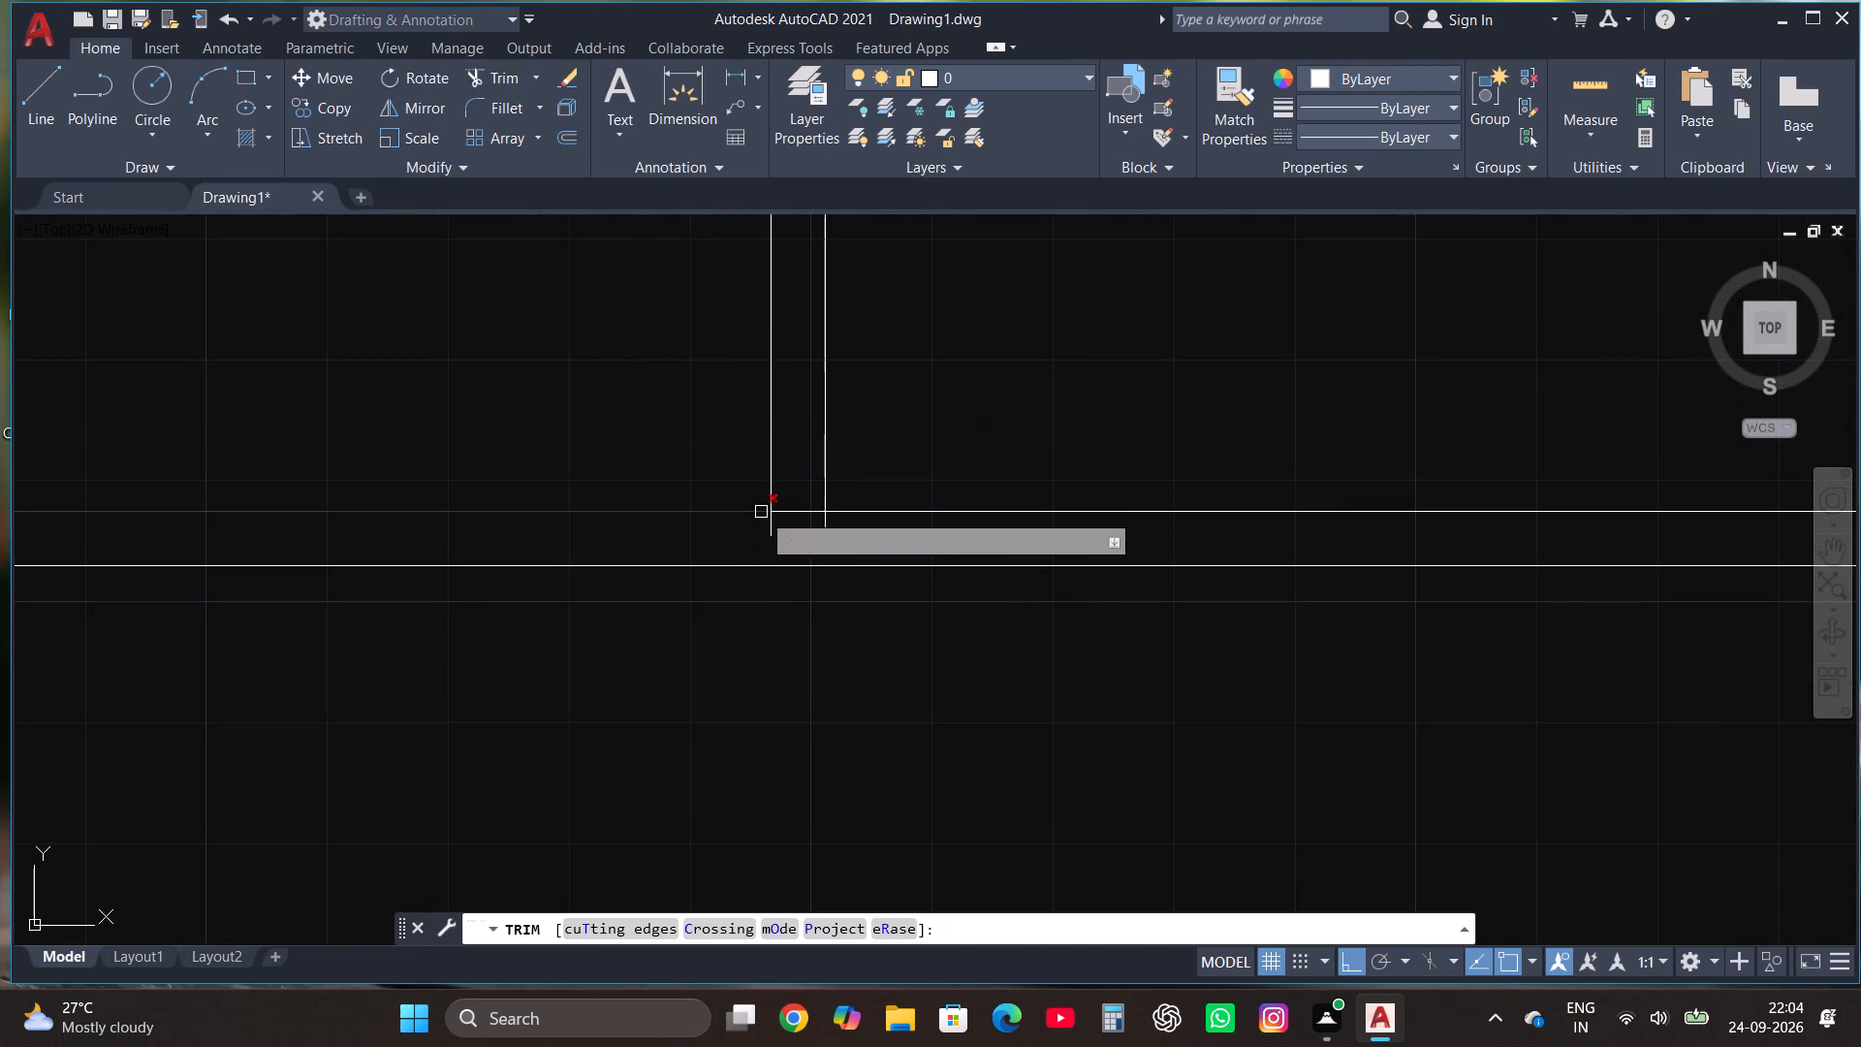
{"action": "left_click", "coordinate": [768, 525]}
{"action": "left_click", "coordinate": [832, 524]}
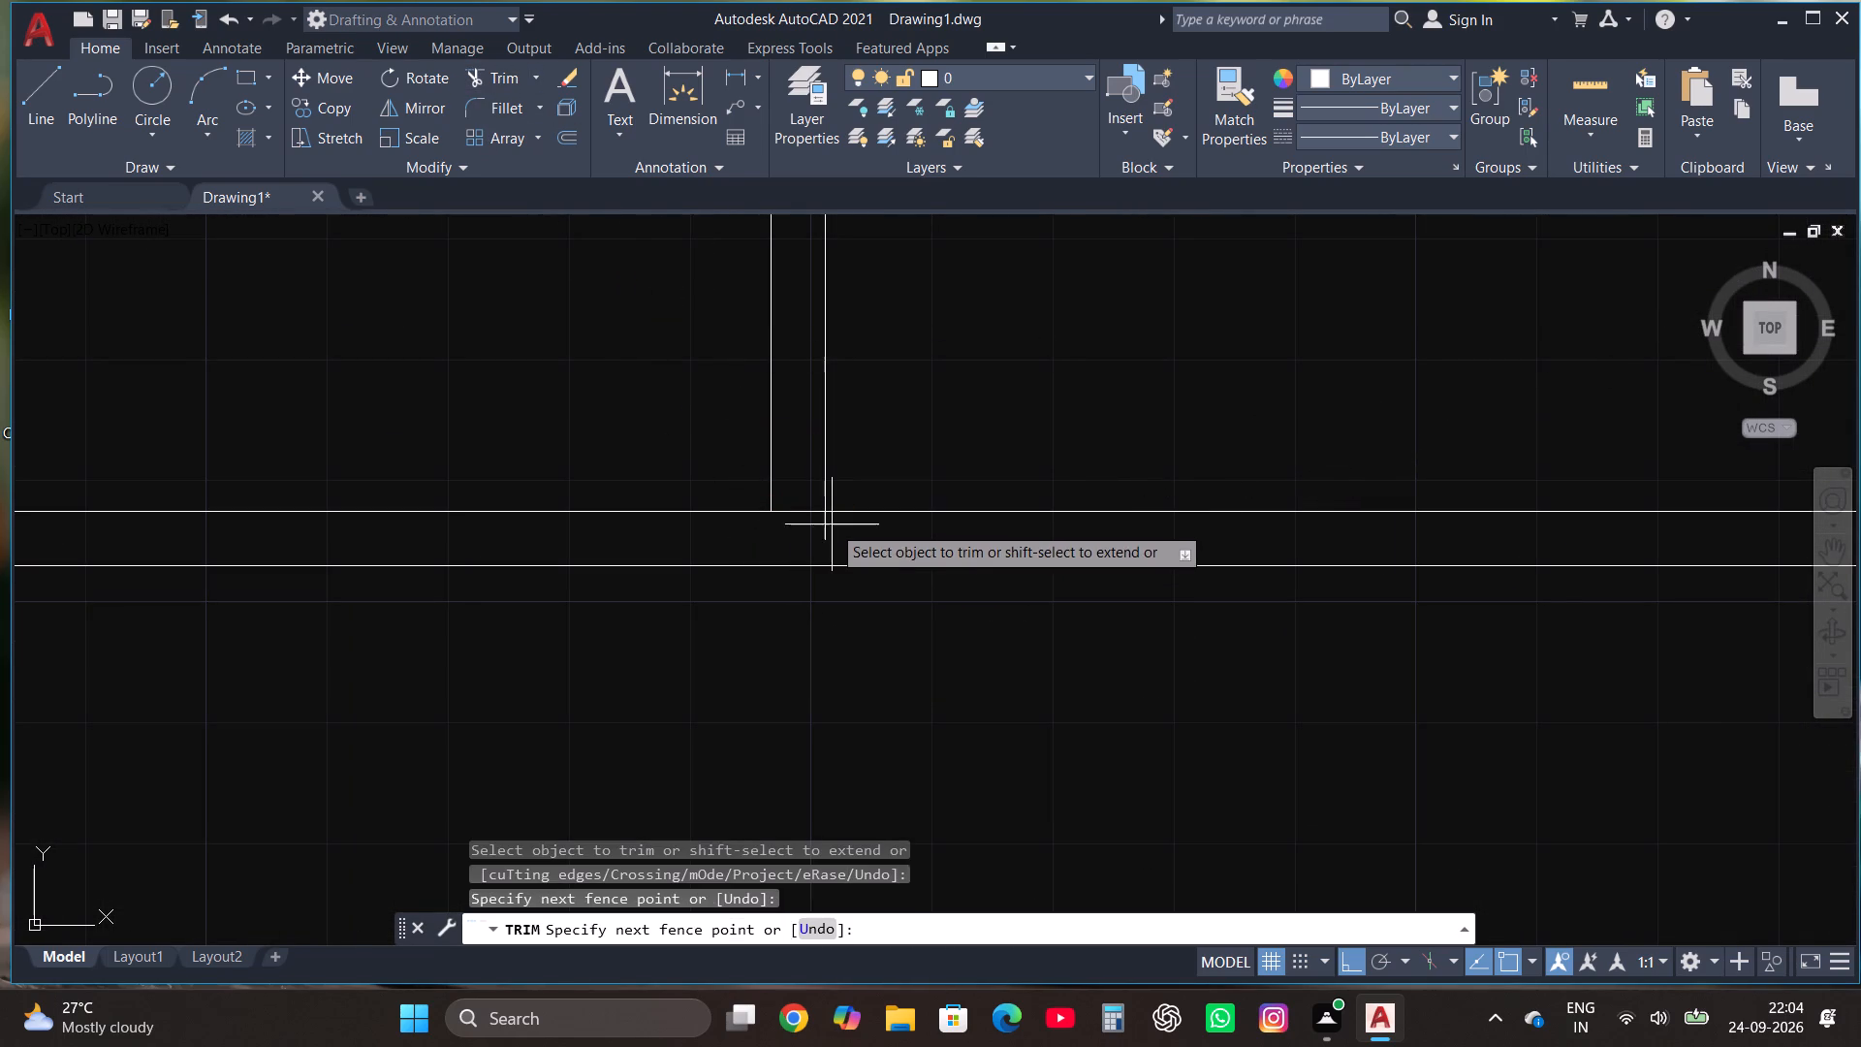
{"action": "left_click", "coordinate": [804, 539]}
{"action": "left_click", "coordinate": [799, 510]}
{"action": "scroll", "coordinate": [850, 616], "scroll_direction": "down", "scroll_amount": 3}
{"action": "key", "text": "Escape"}
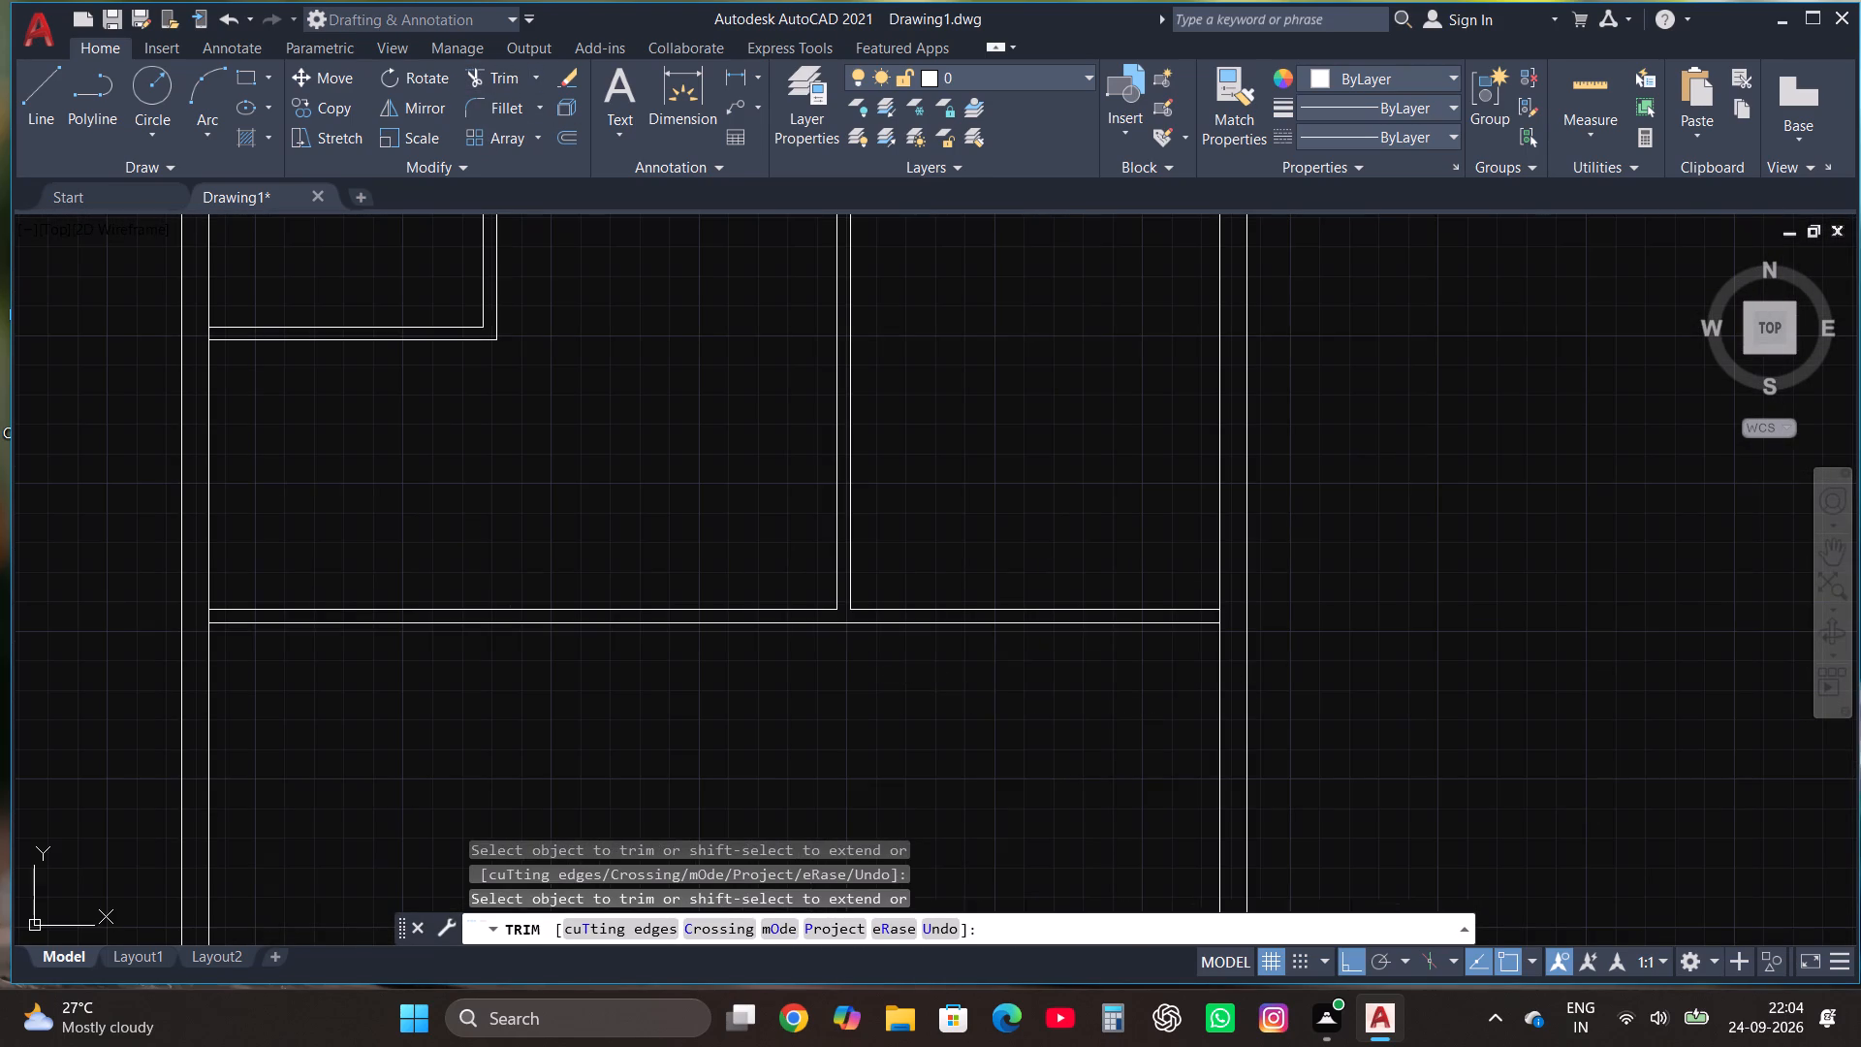
From the bottom room's lower-left inner corner, draw a line 6' along the wall and a vertical line up into the room.
{"action": "scroll", "coordinate": [976, 622], "scroll_direction": "down", "scroll_amount": 3}
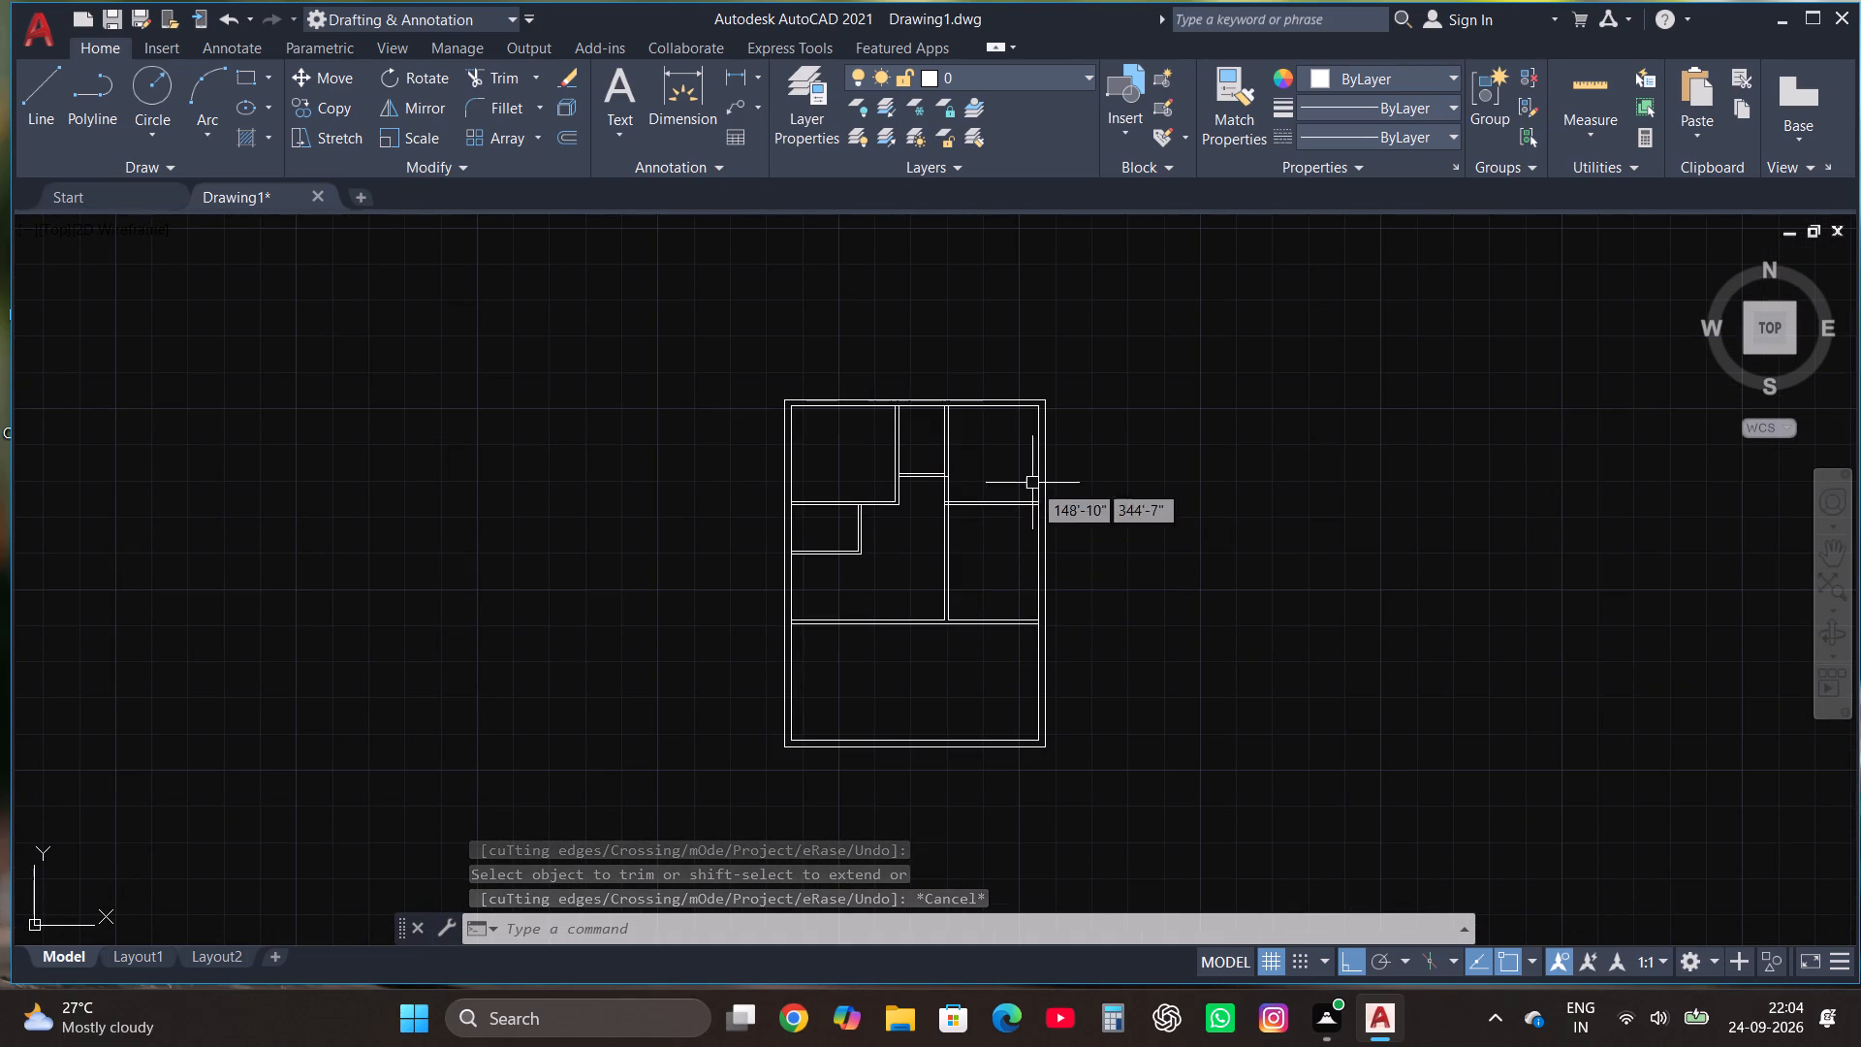
{"action": "scroll", "coordinate": [1138, 408], "scroll_direction": "down", "scroll_amount": 1}
{"action": "scroll", "coordinate": [1026, 608], "scroll_direction": "up", "scroll_amount": 3}
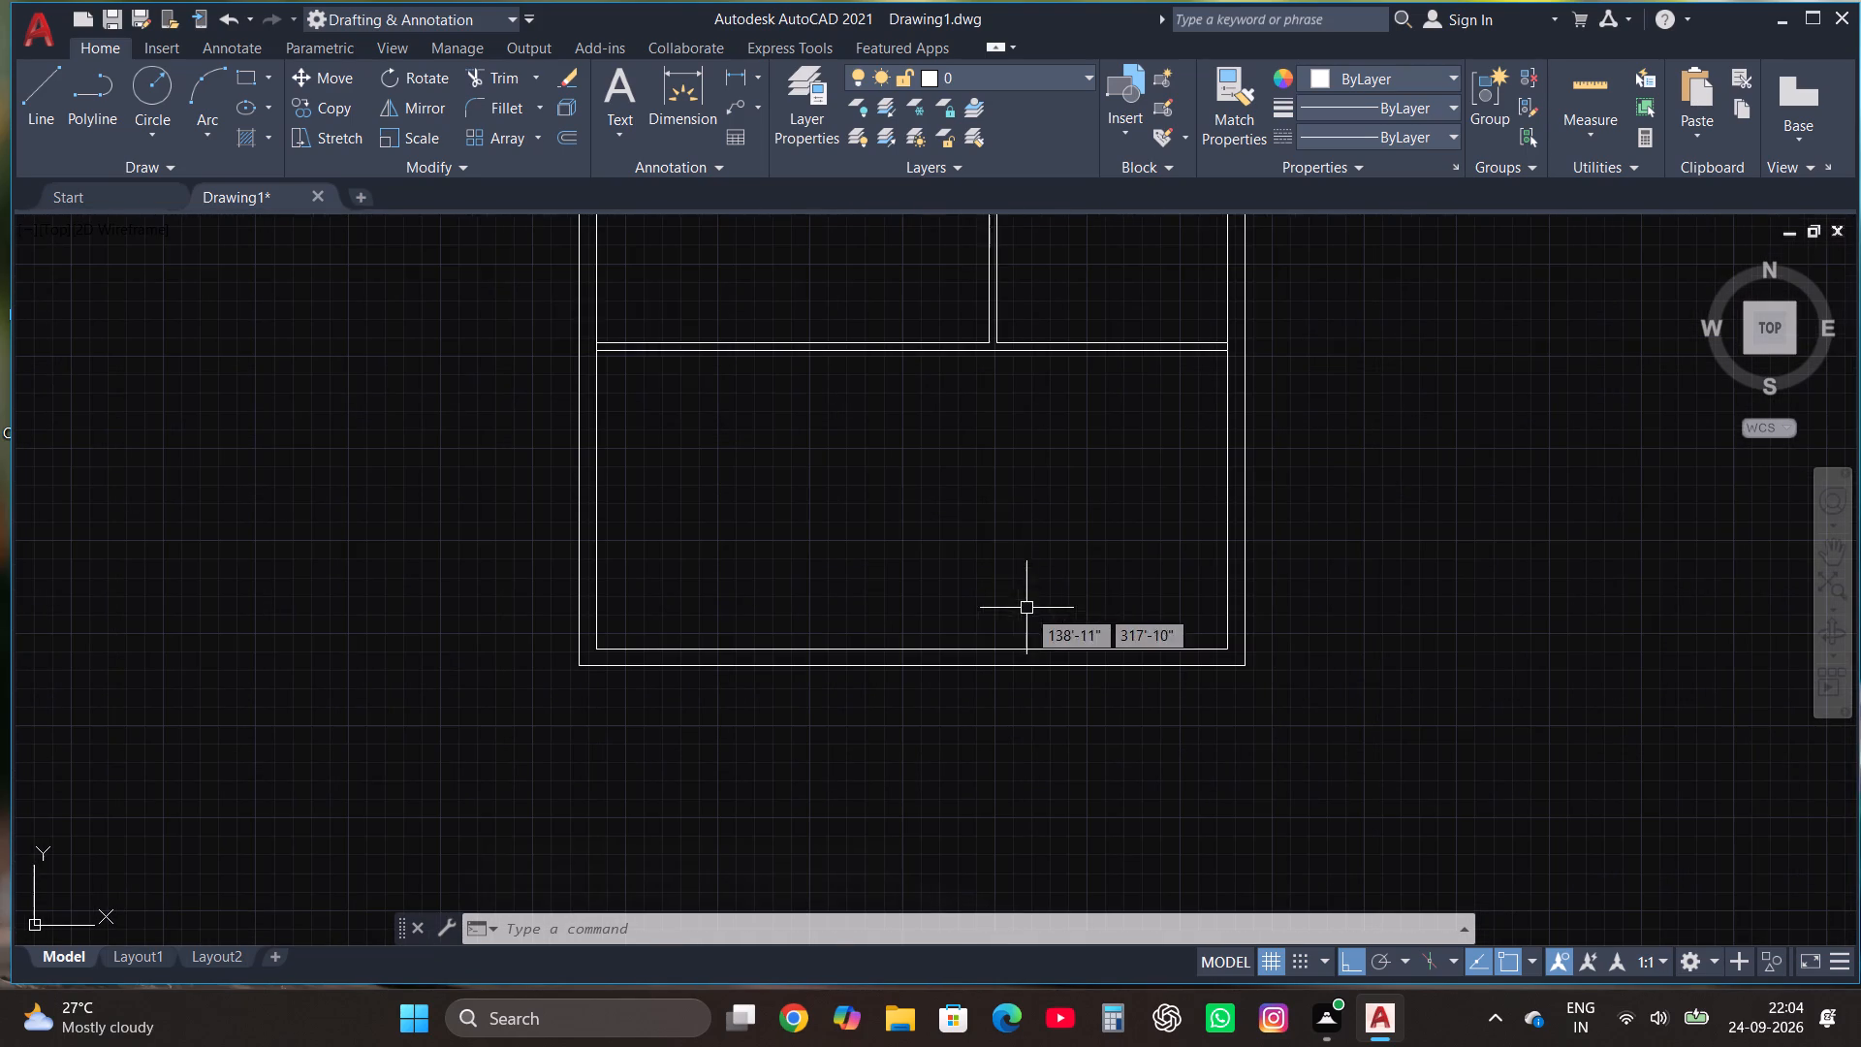
{"action": "left_click", "coordinate": [40, 92]}
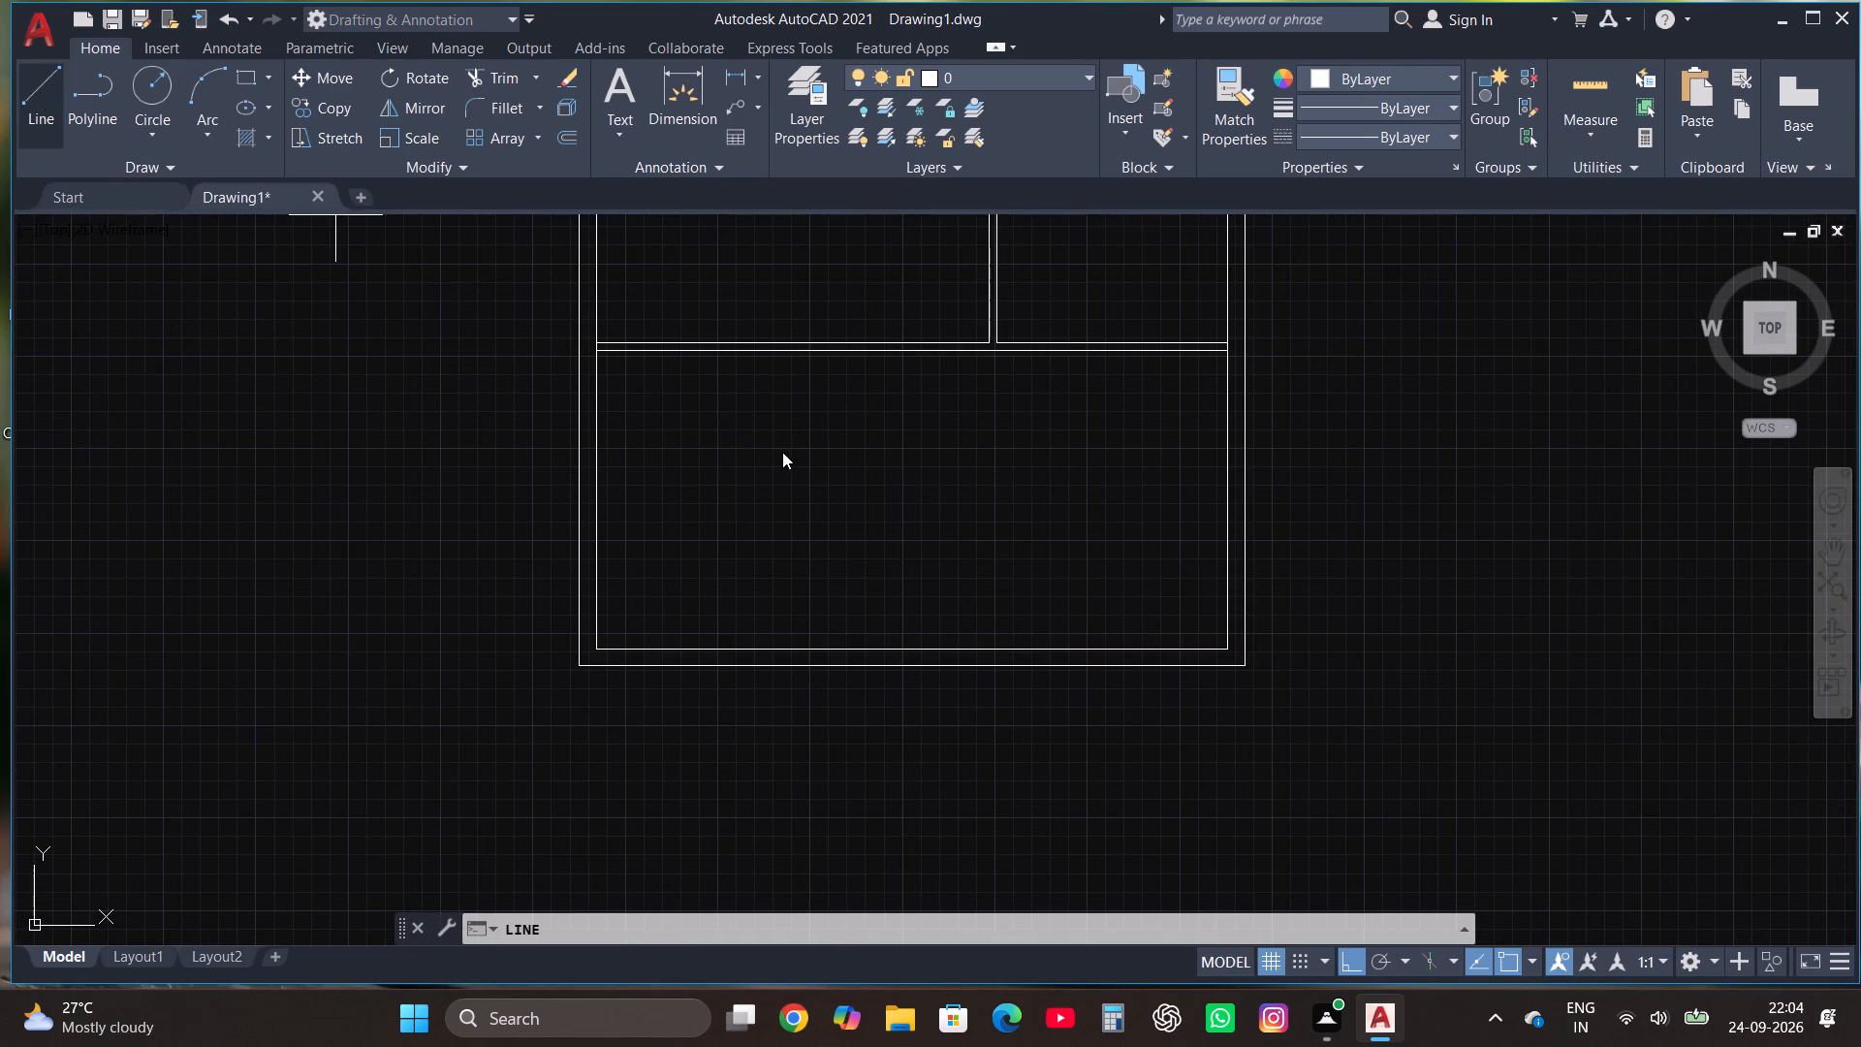
{"action": "scroll", "coordinate": [1128, 502], "scroll_direction": "down", "scroll_amount": 1}
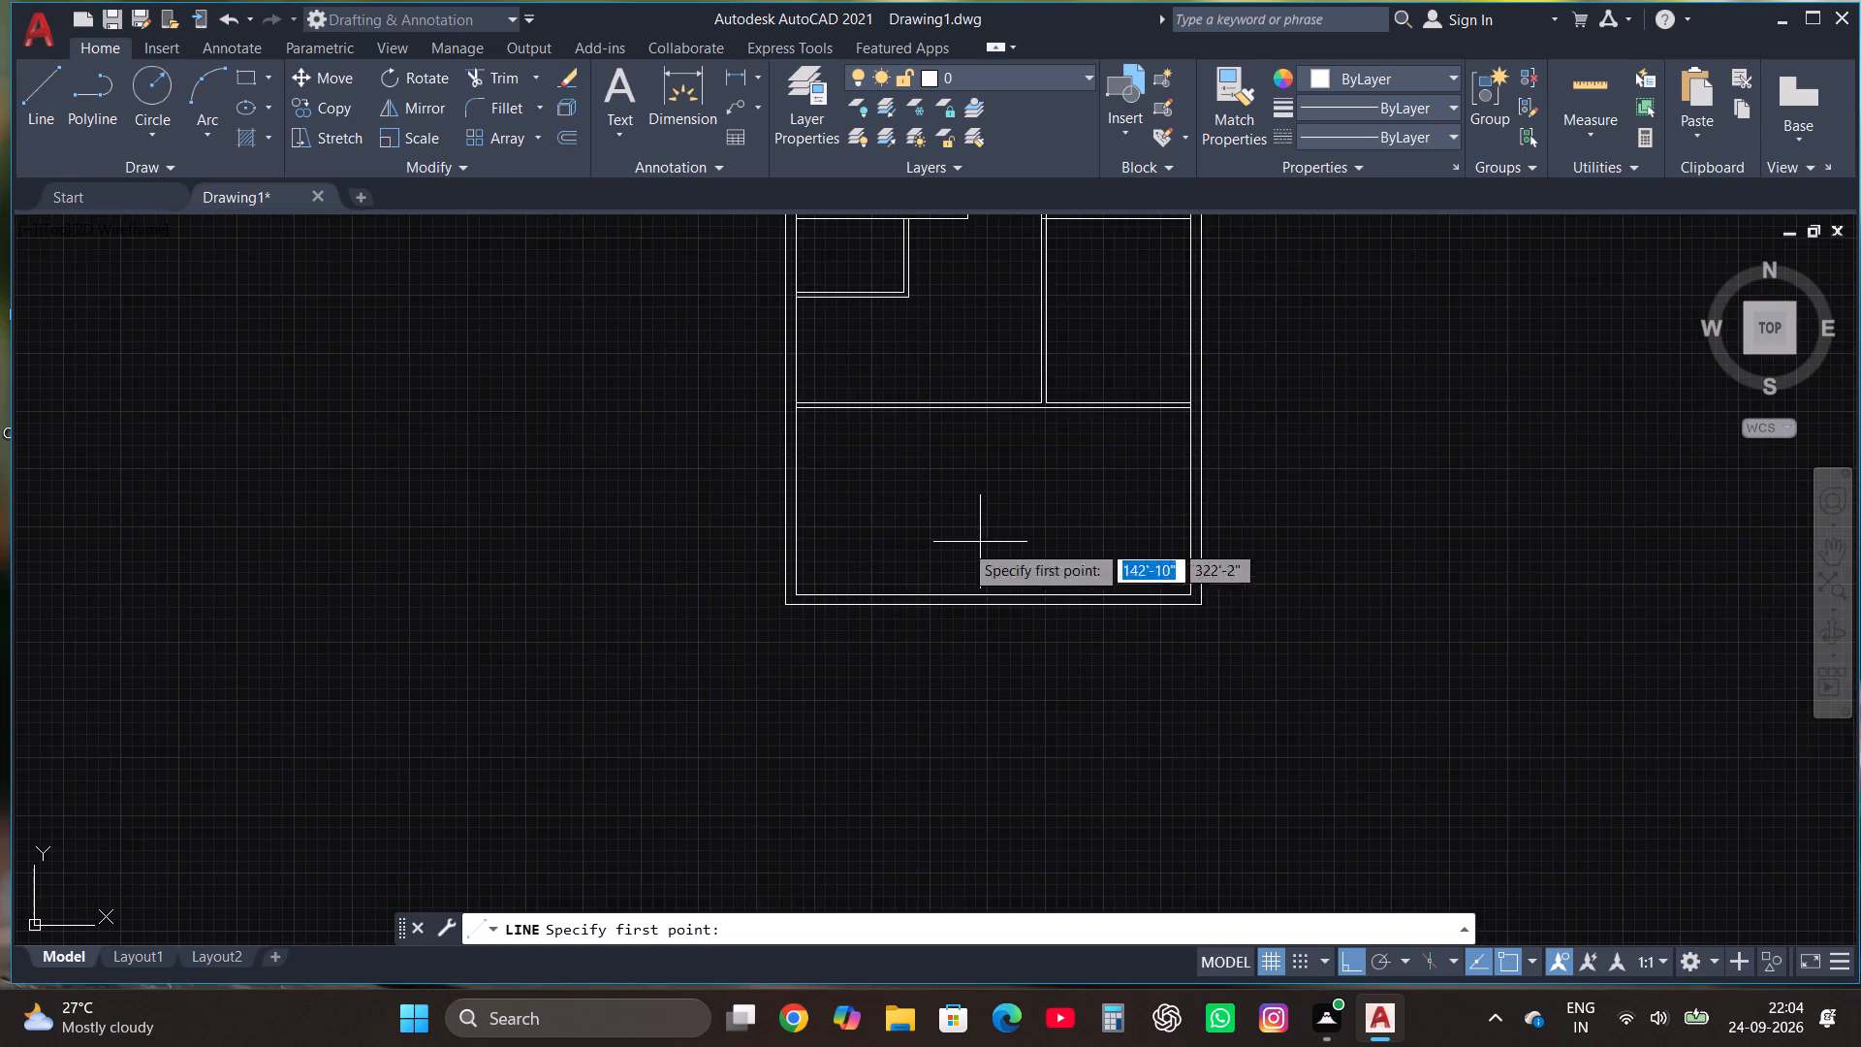
{"action": "scroll", "coordinate": [820, 596], "scroll_direction": "up", "scroll_amount": 2}
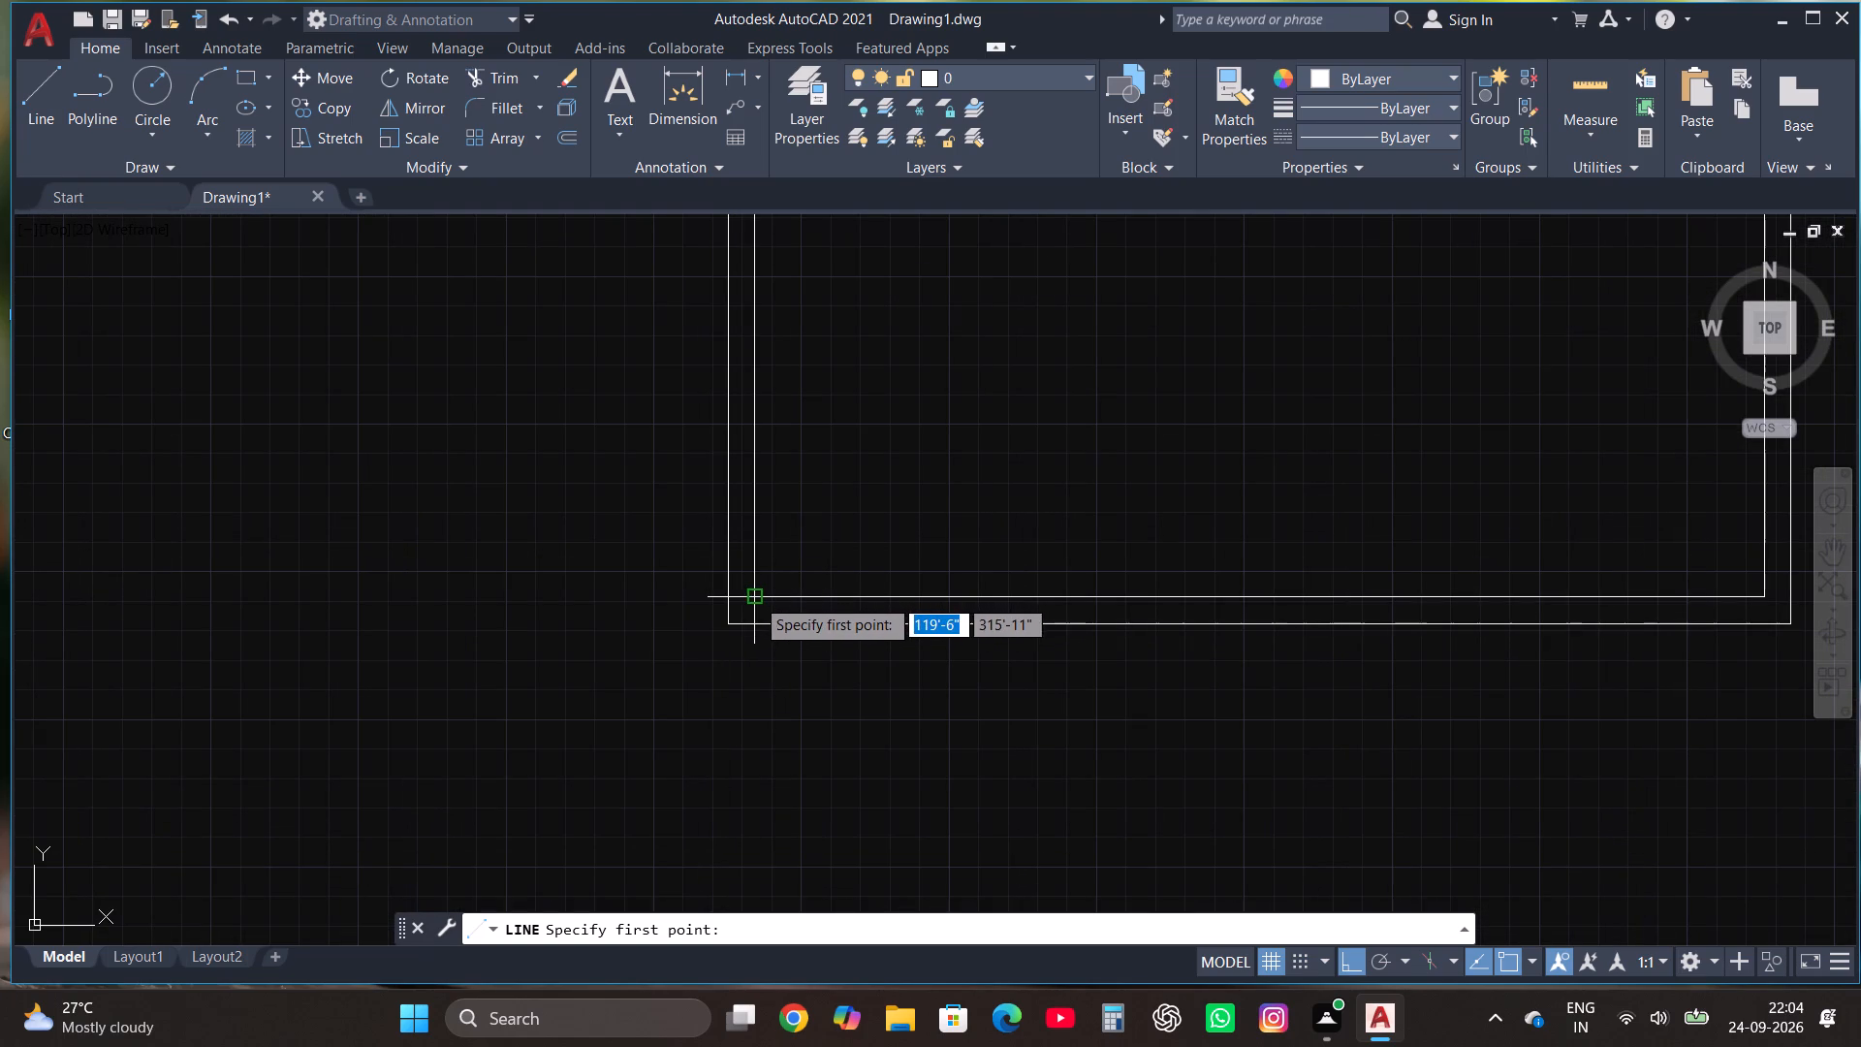
{"action": "left_click", "coordinate": [754, 597]}
{"action": "type", "text": "6'"}
{"action": "key", "text": "Return"}
{"action": "scroll", "coordinate": [1054, 375], "scroll_direction": "down", "scroll_amount": 1}
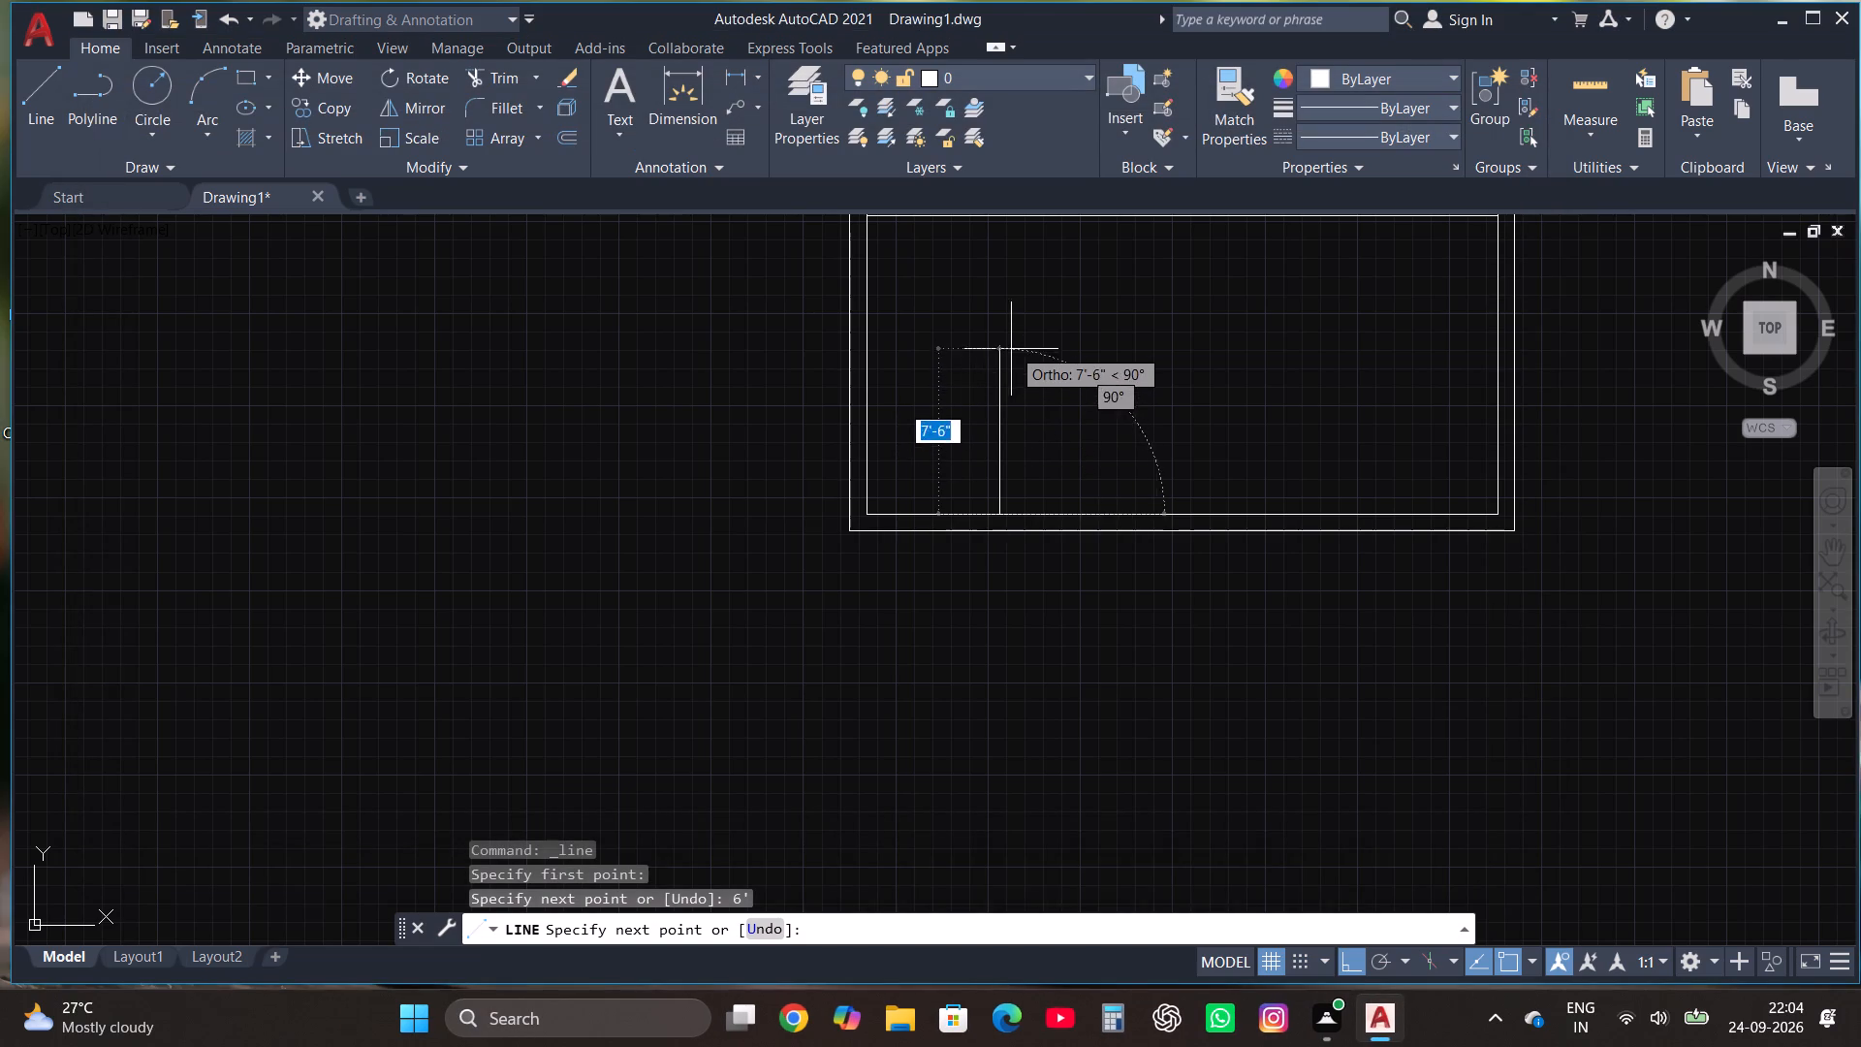
{"action": "left_click", "coordinate": [998, 304]}
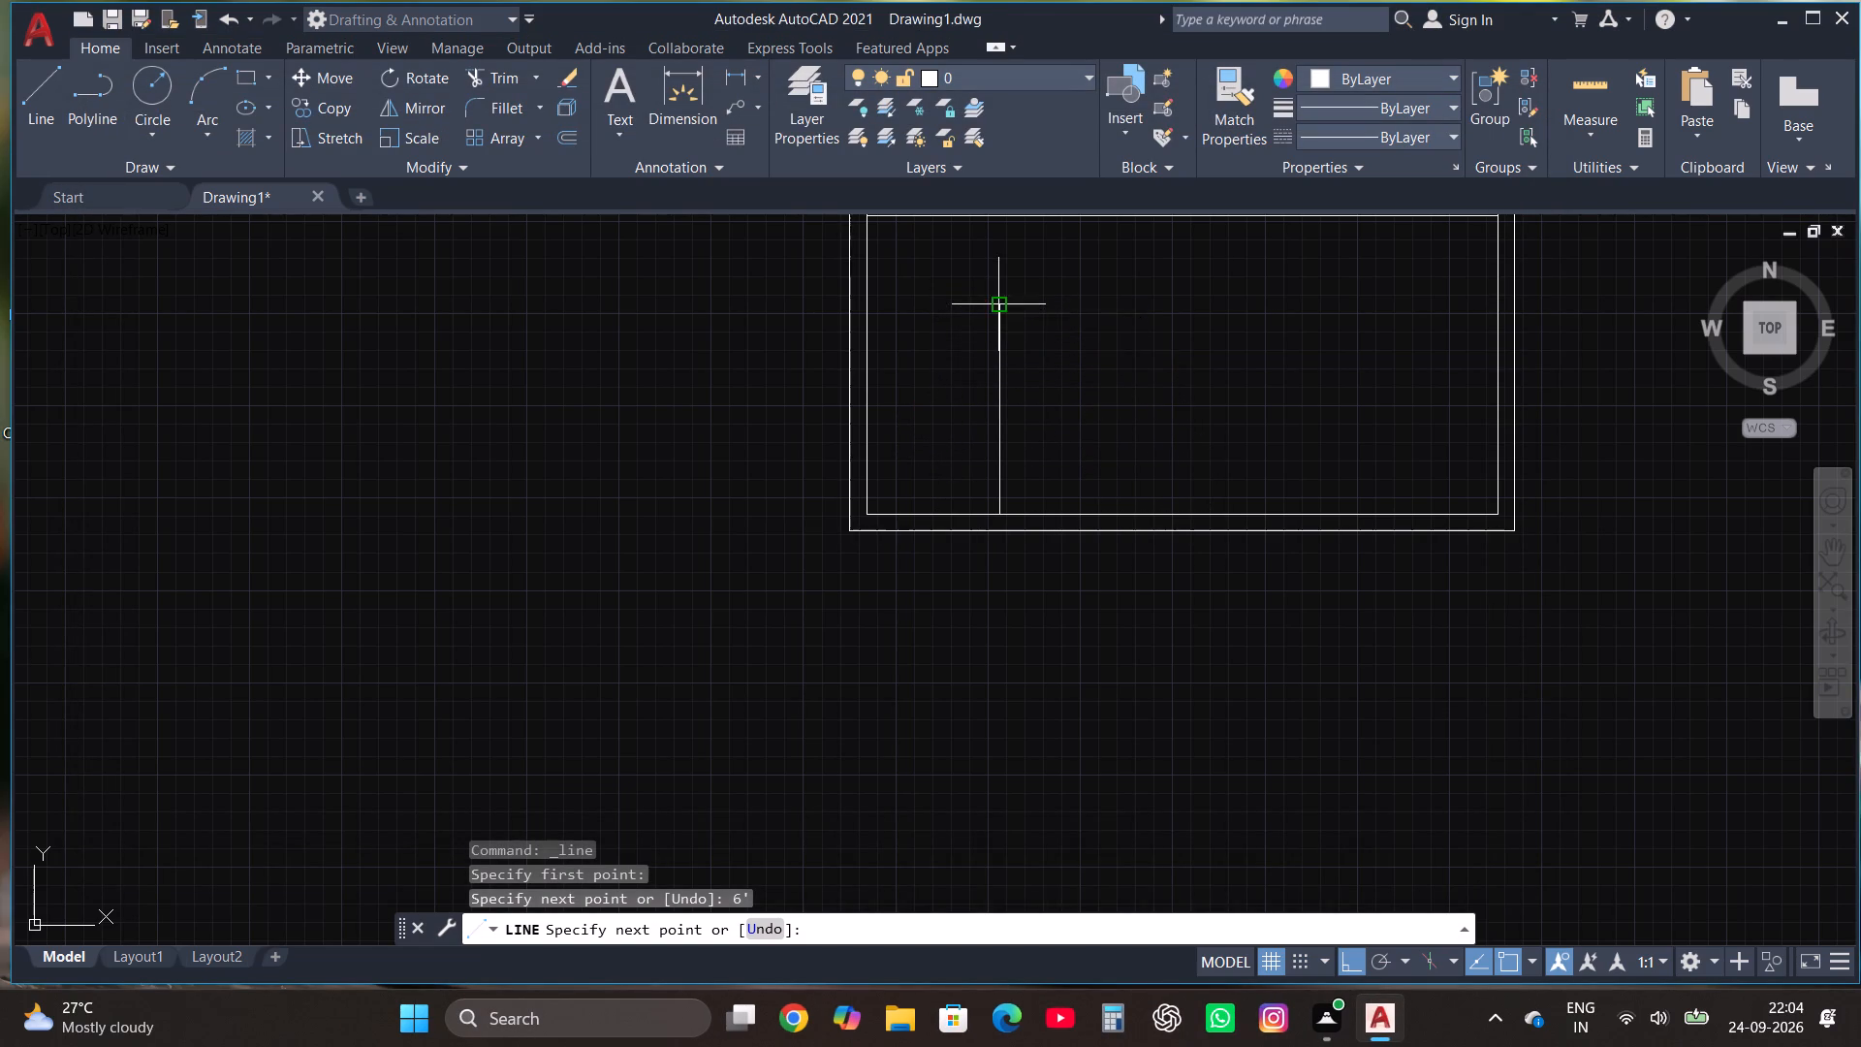
{"action": "key", "text": "Escape"}
{"action": "key", "text": "Escape"}
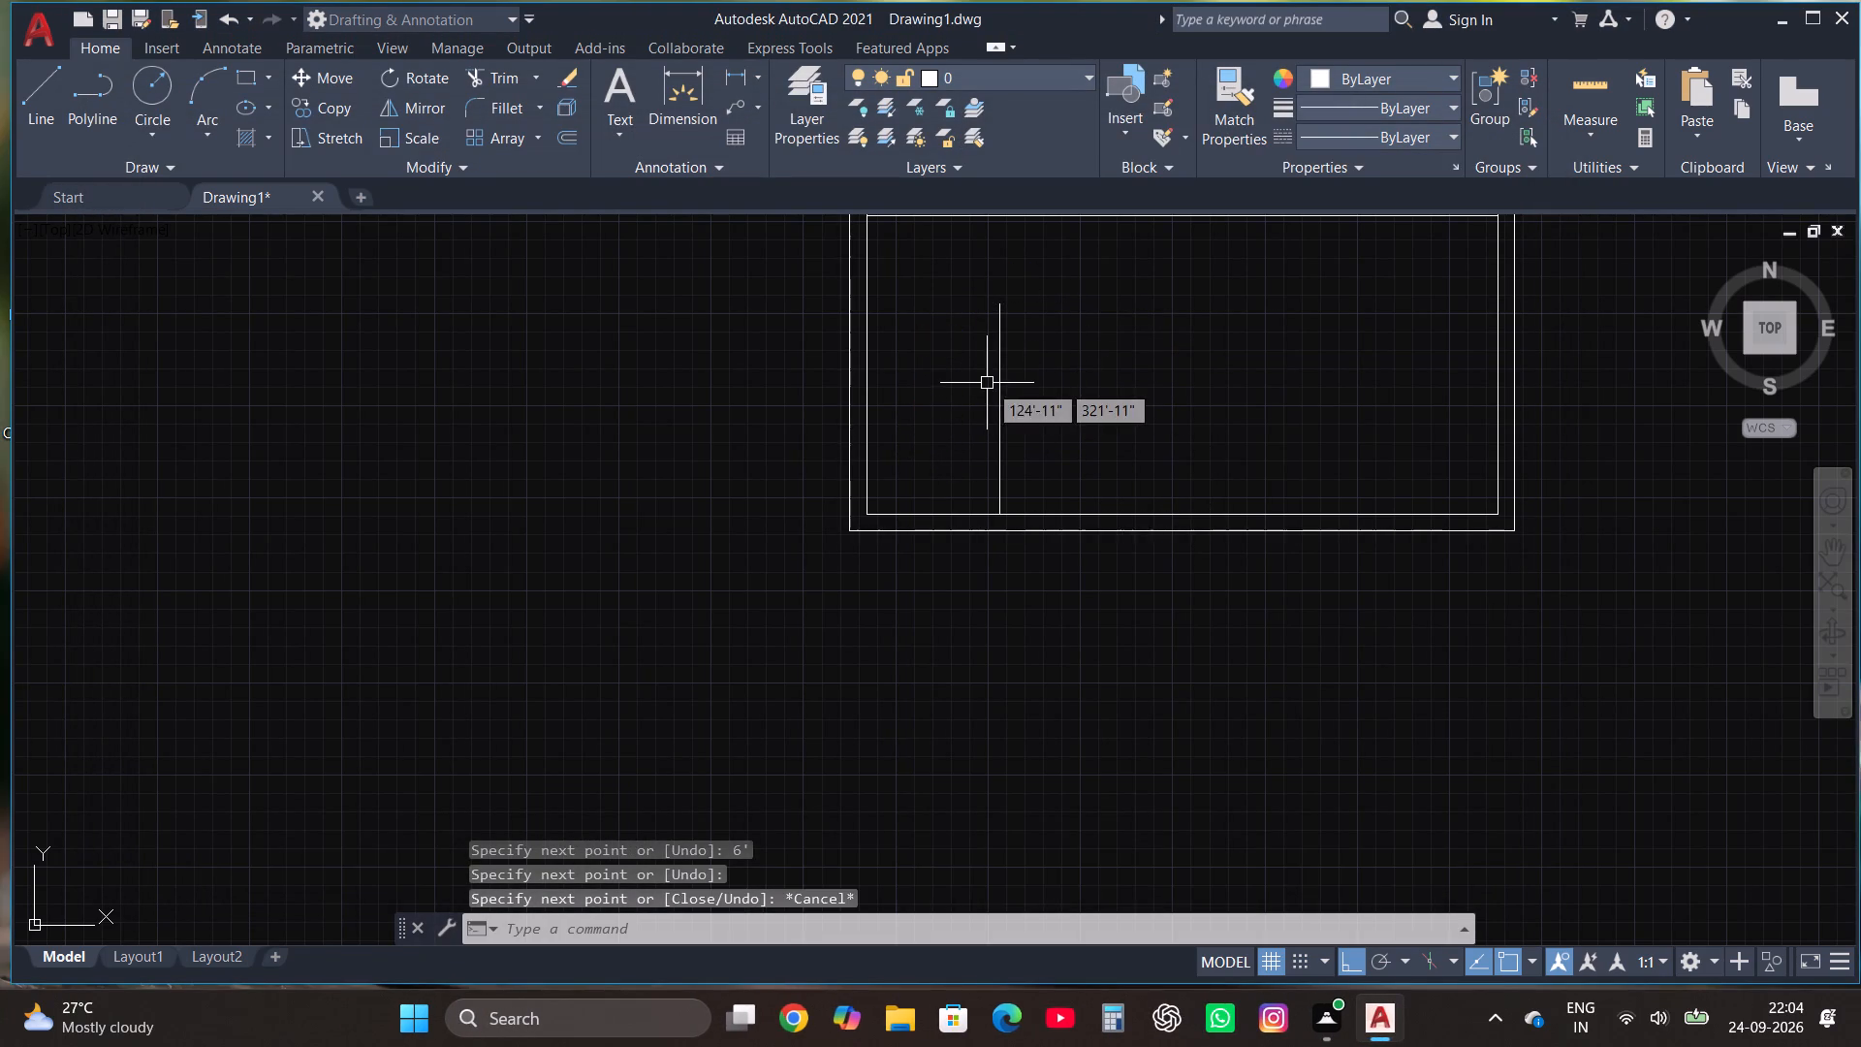
Copy the new vertical line 9" toward the room's interior to form the wall's second face.
{"action": "left_click", "coordinate": [1000, 388]}
{"action": "left_click", "coordinate": [328, 105]}
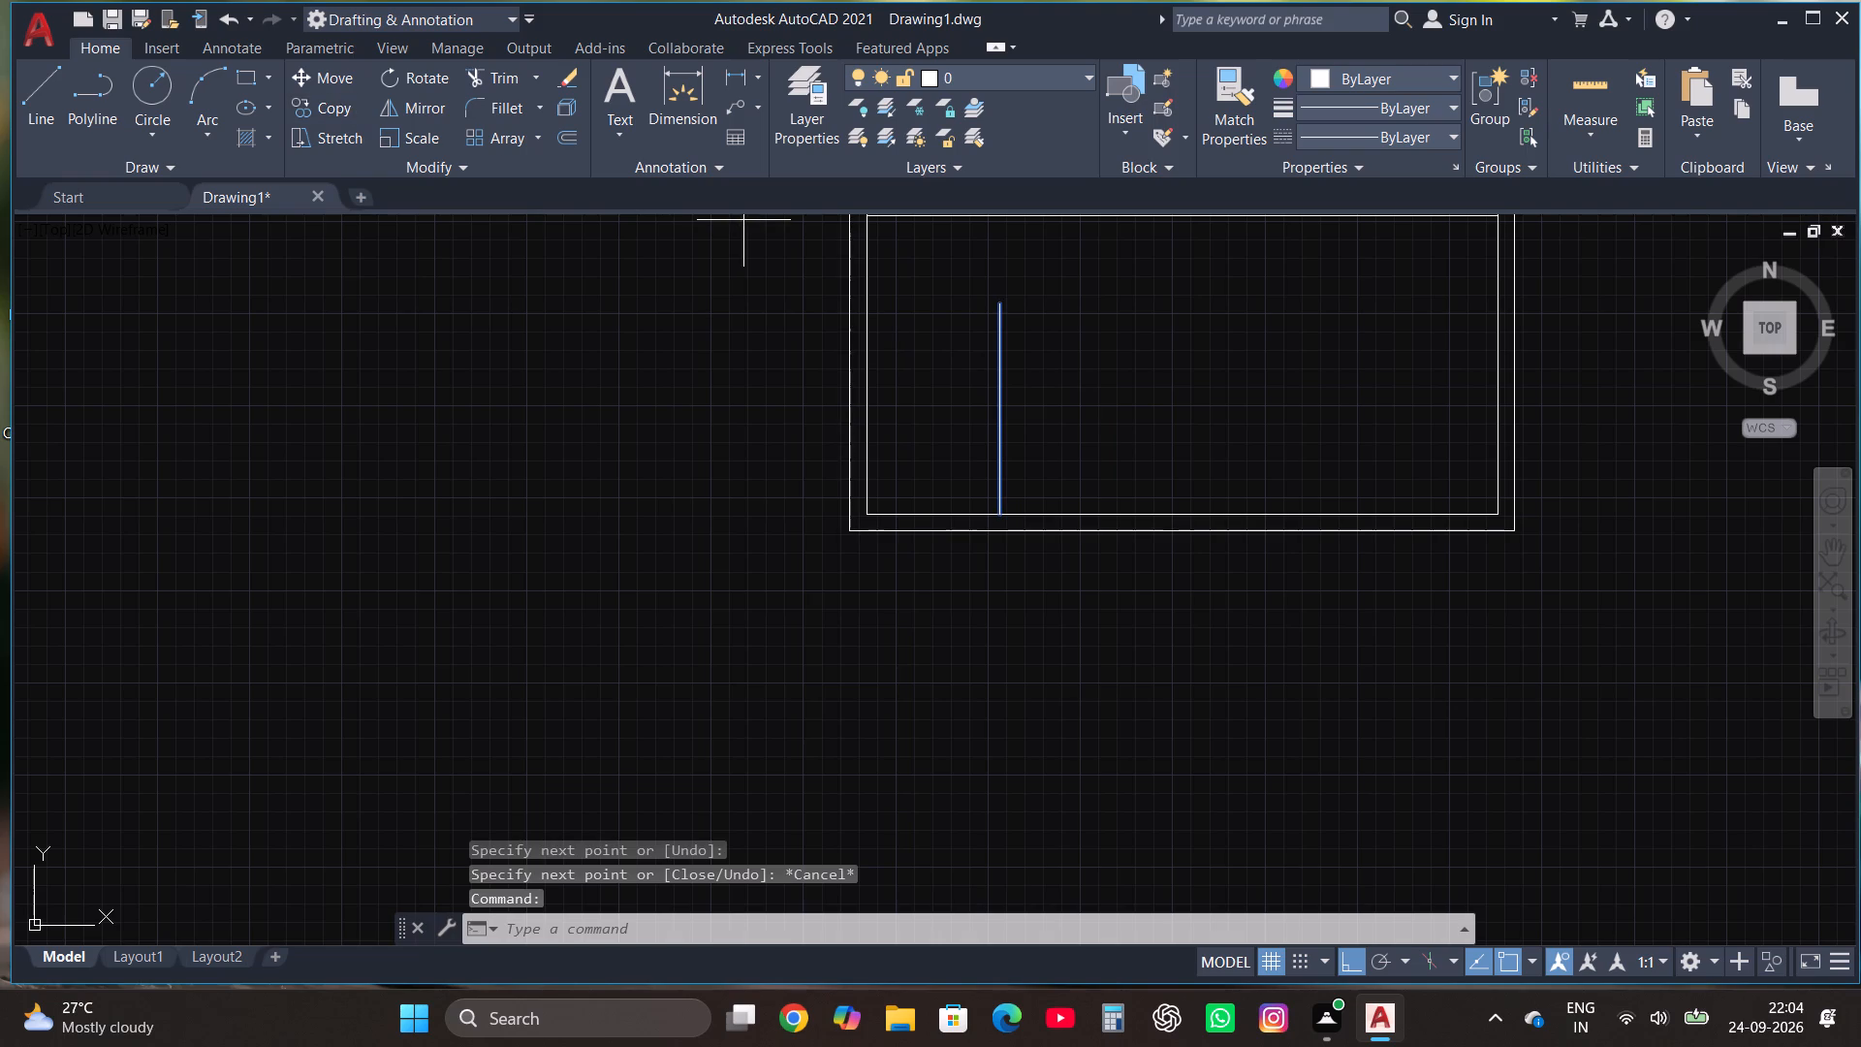
{"action": "left_click", "coordinate": [1001, 425]}
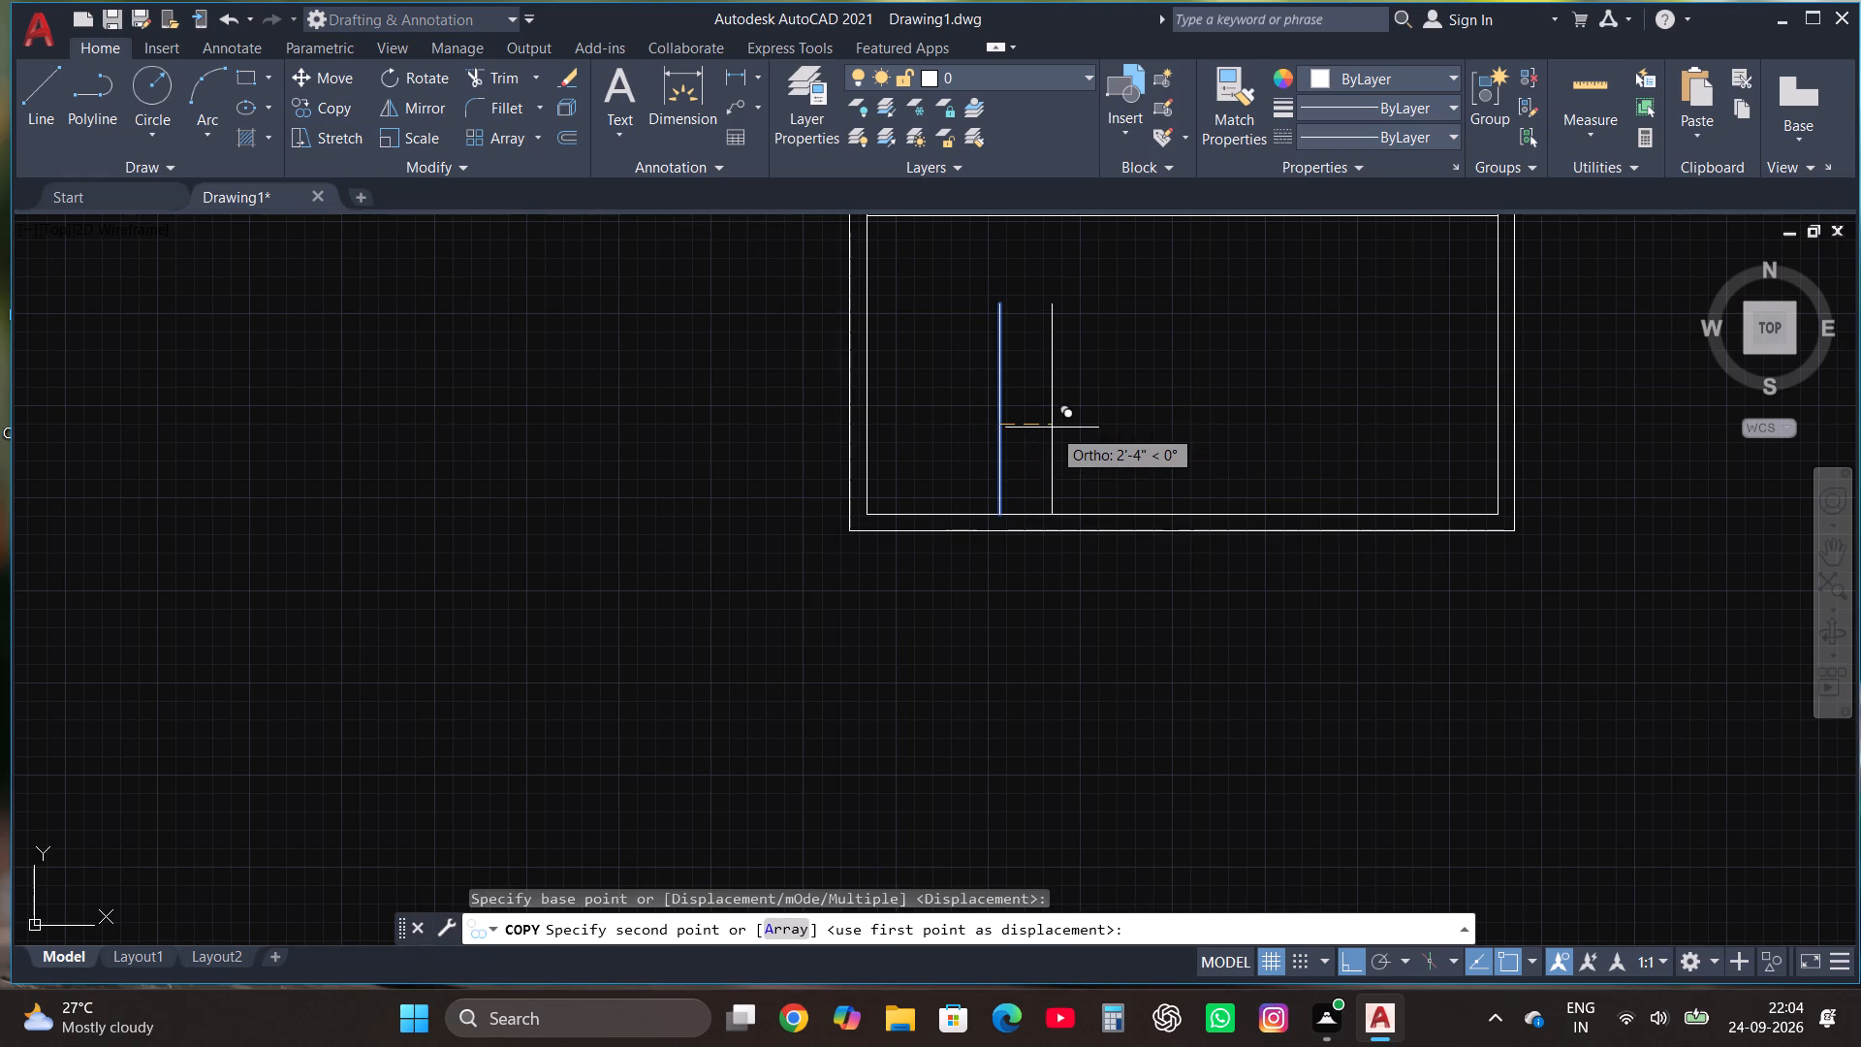
{"action": "type", "text": "9\""}
{"action": "key", "text": "Return"}
{"action": "key", "text": "Escape"}
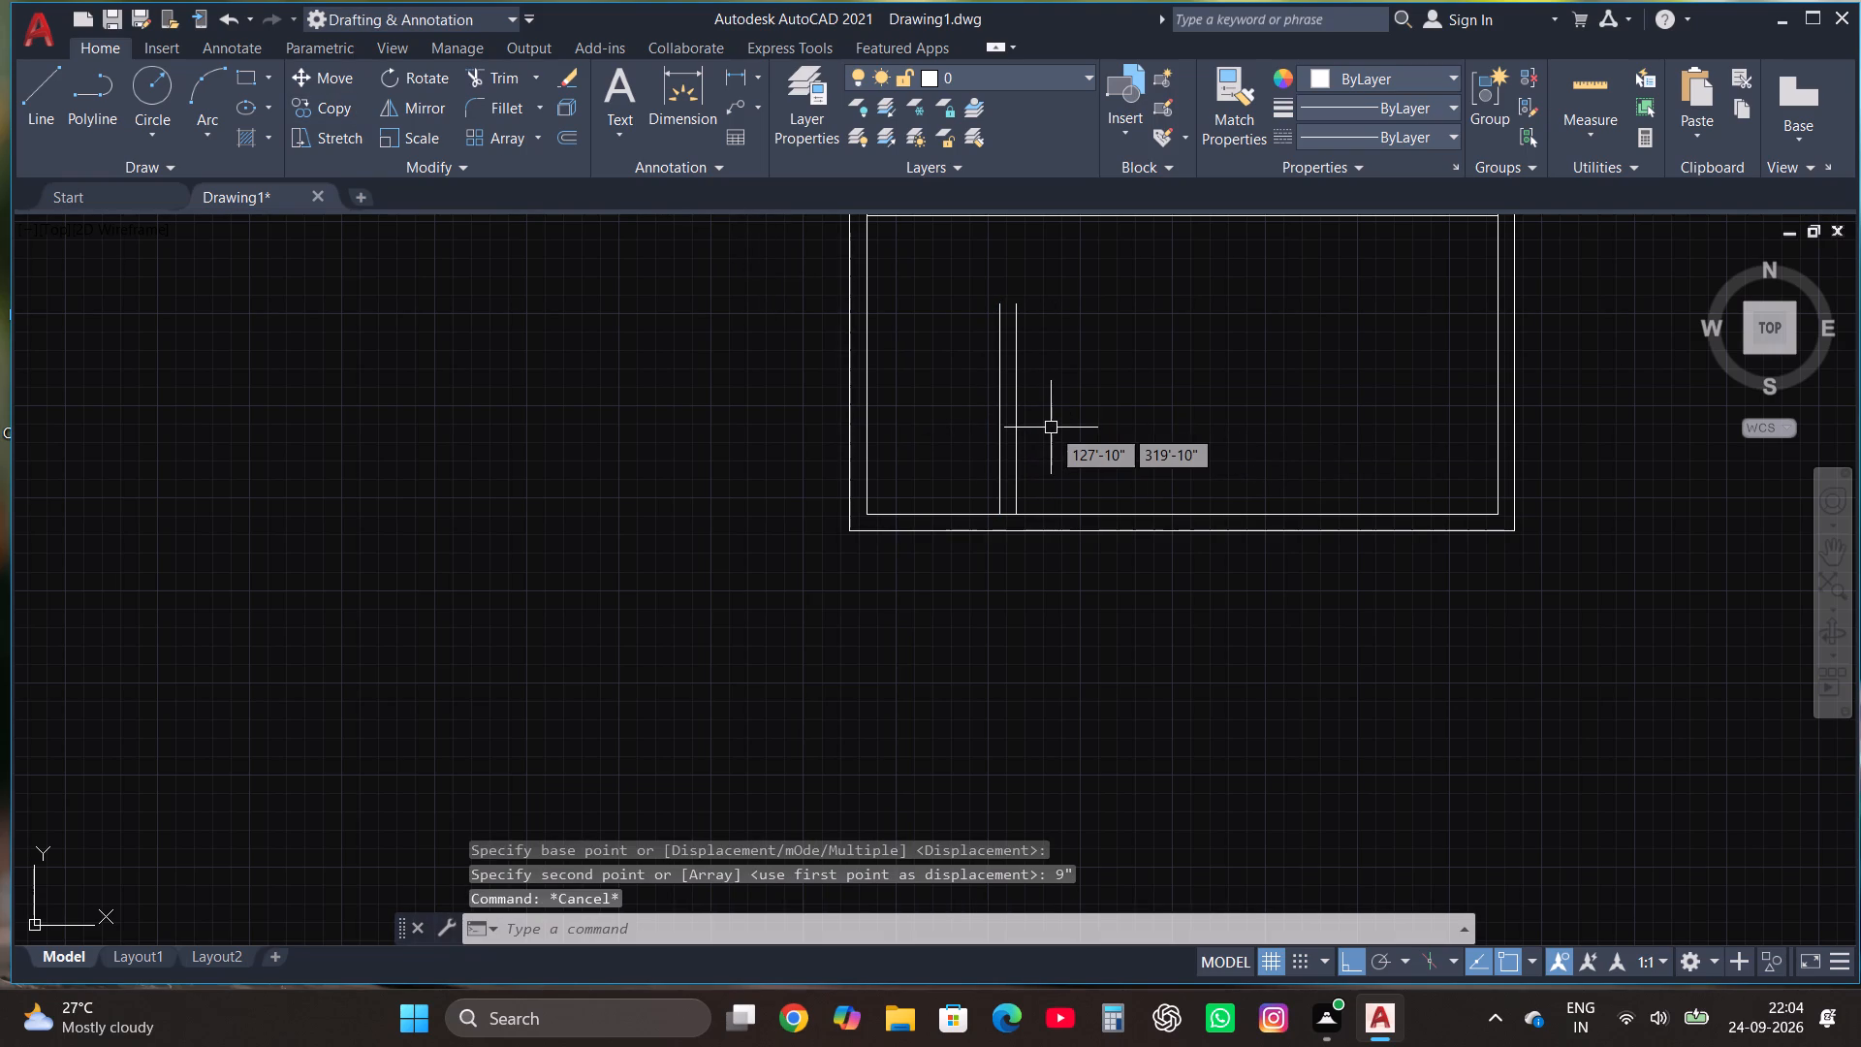
From the bottom room's lower-left inner corner, draw lines 3' up and horizontally across to between the 9" wall's two faces.
{"action": "left_click", "coordinate": [42, 95]}
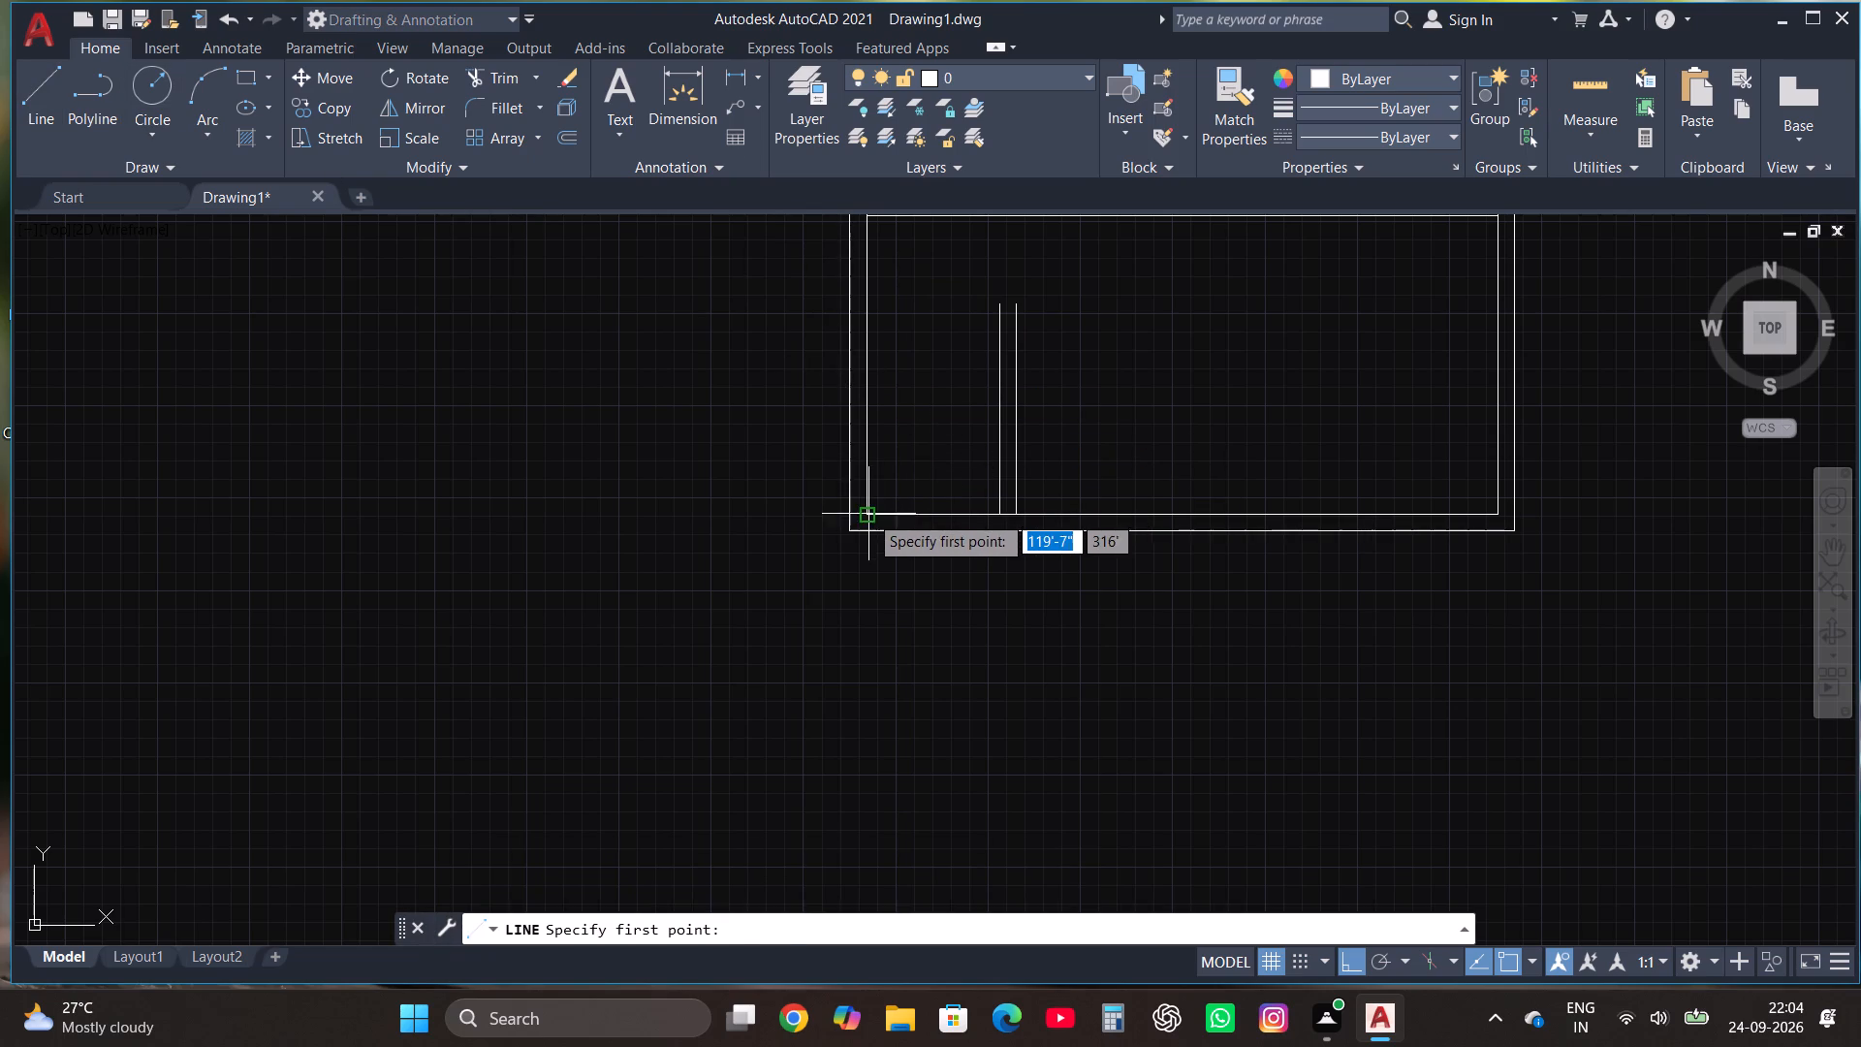
{"action": "left_click", "coordinate": [868, 514]}
{"action": "type", "text": "3'"}
{"action": "key", "text": "Return"}
{"action": "scroll", "coordinate": [1016, 461], "scroll_direction": "up", "scroll_amount": 1}
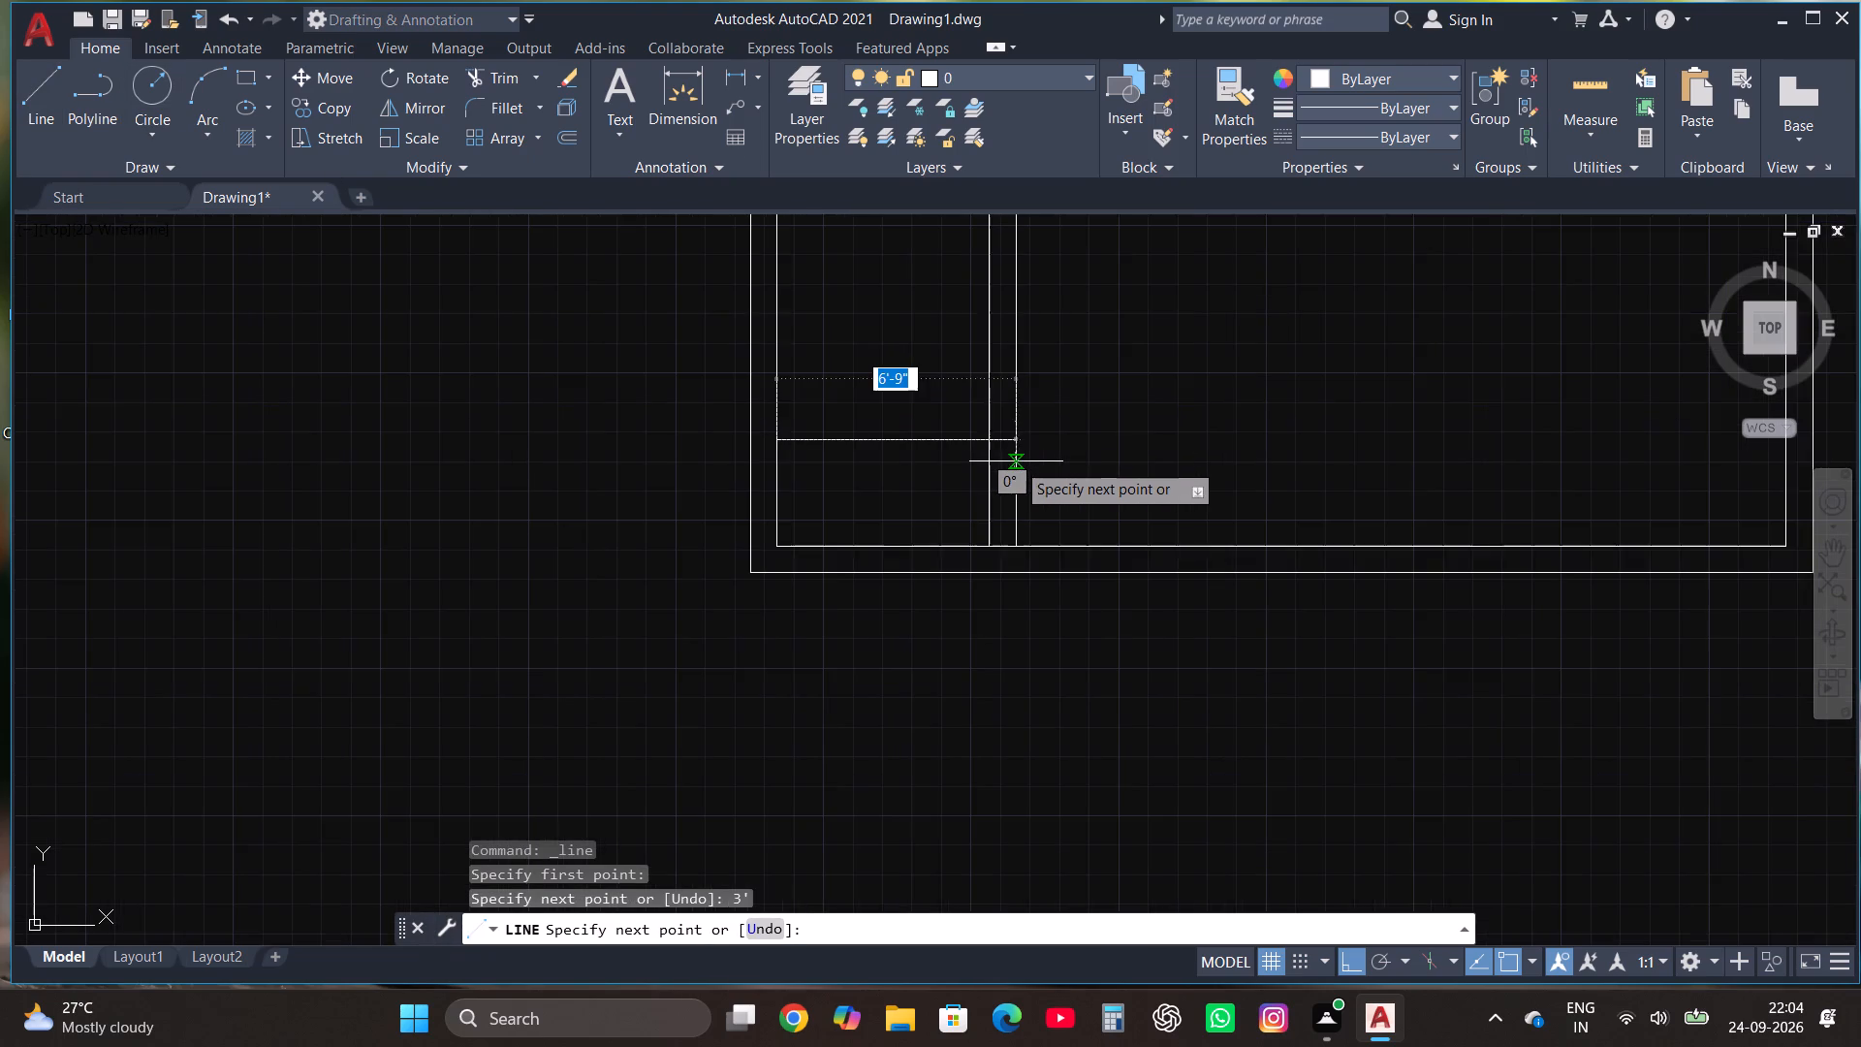
{"action": "scroll", "coordinate": [1016, 460], "scroll_direction": "up", "scroll_amount": 2}
{"action": "left_click", "coordinate": [988, 399]}
{"action": "key", "text": "Escape"}
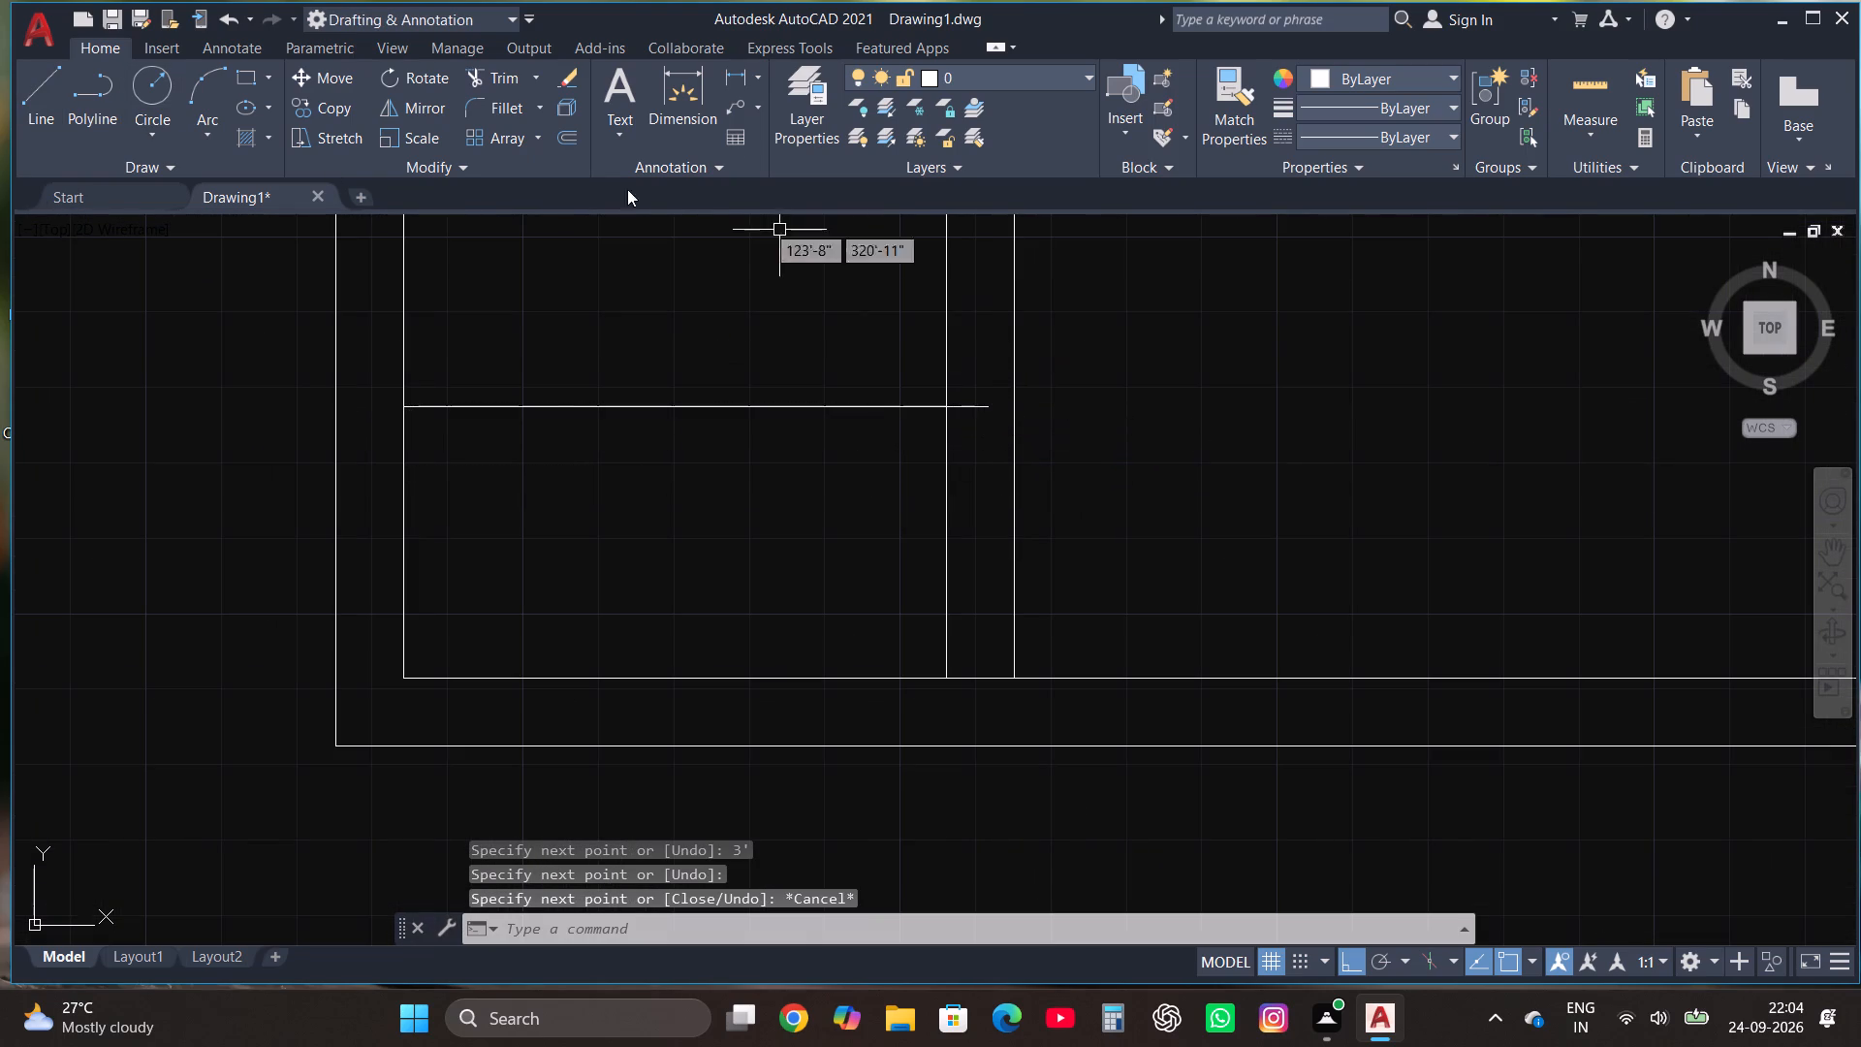
Trim the horizontal line's overshoot at the 9" wall's near face.
{"action": "left_click", "coordinate": [508, 77]}
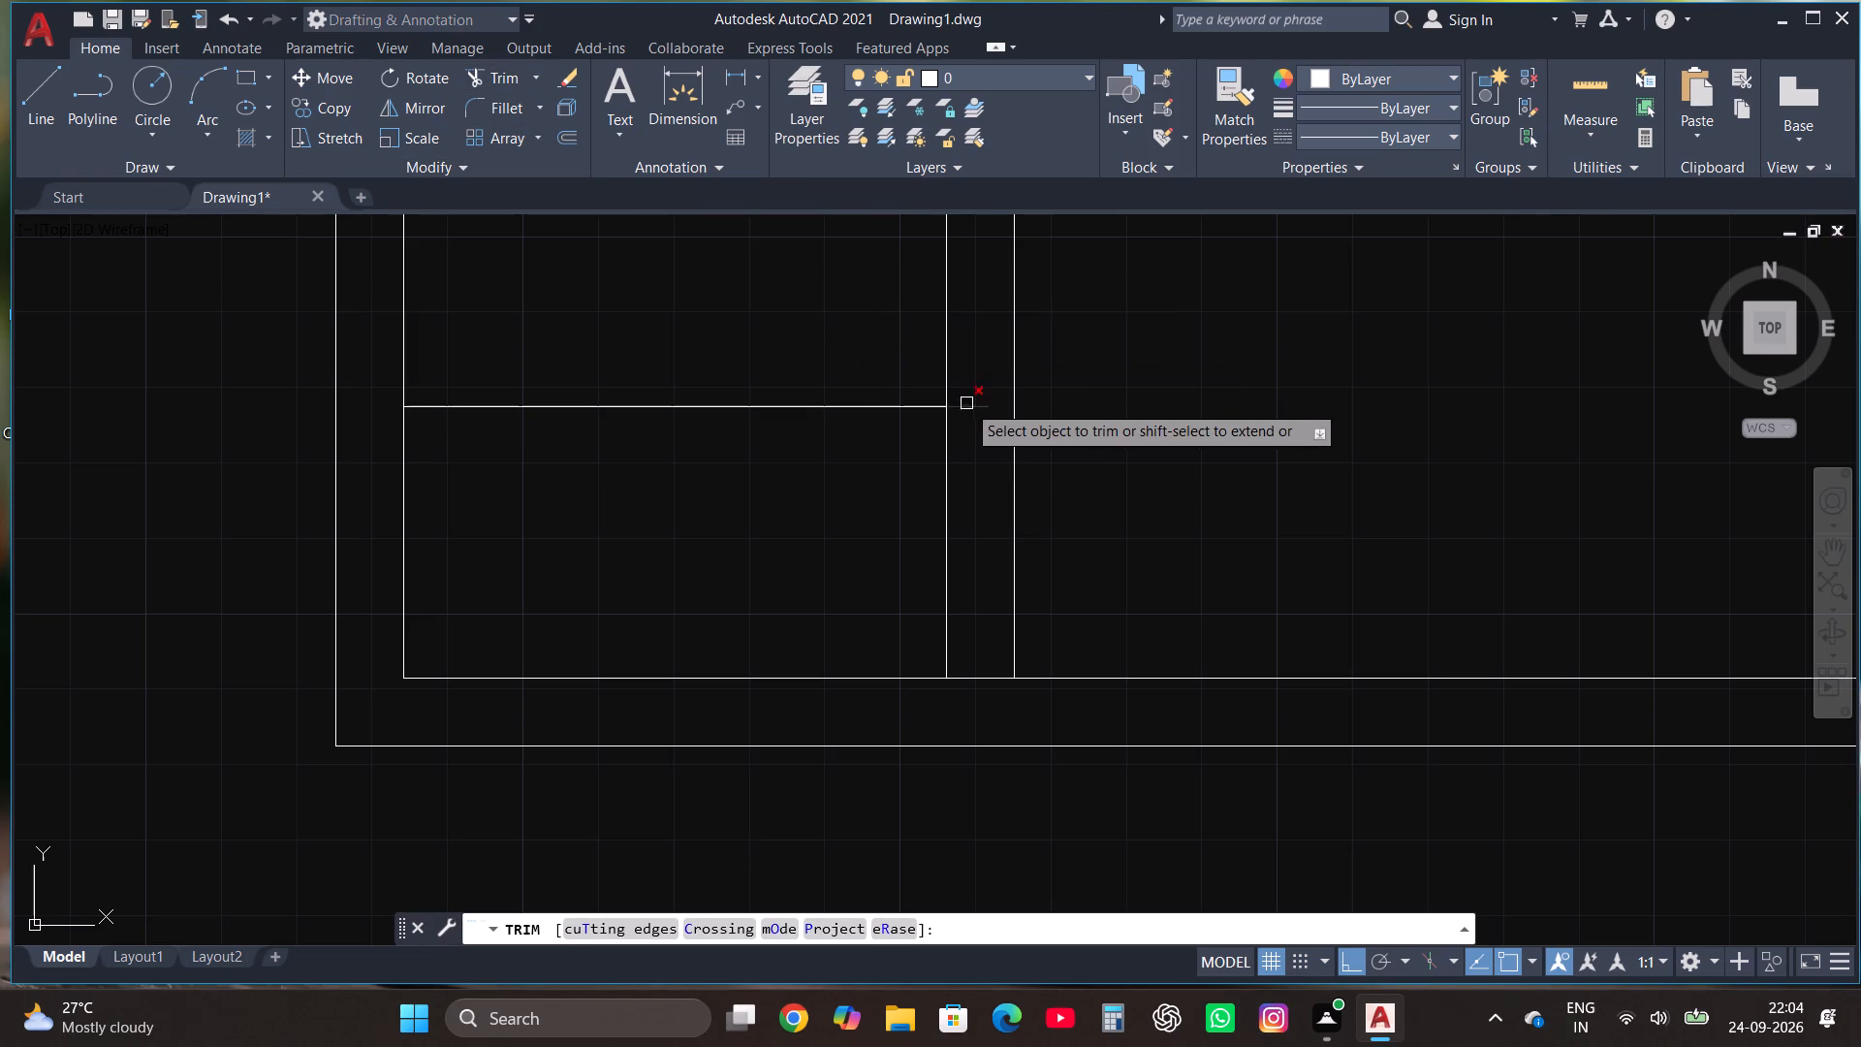
{"action": "left_click", "coordinate": [968, 405]}
{"action": "key", "text": "Escape"}
Draw a vertical line more than 7' long upward from the midpoint of the short horizontal line.
{"action": "scroll", "coordinate": [983, 466], "scroll_direction": "down", "scroll_amount": 2}
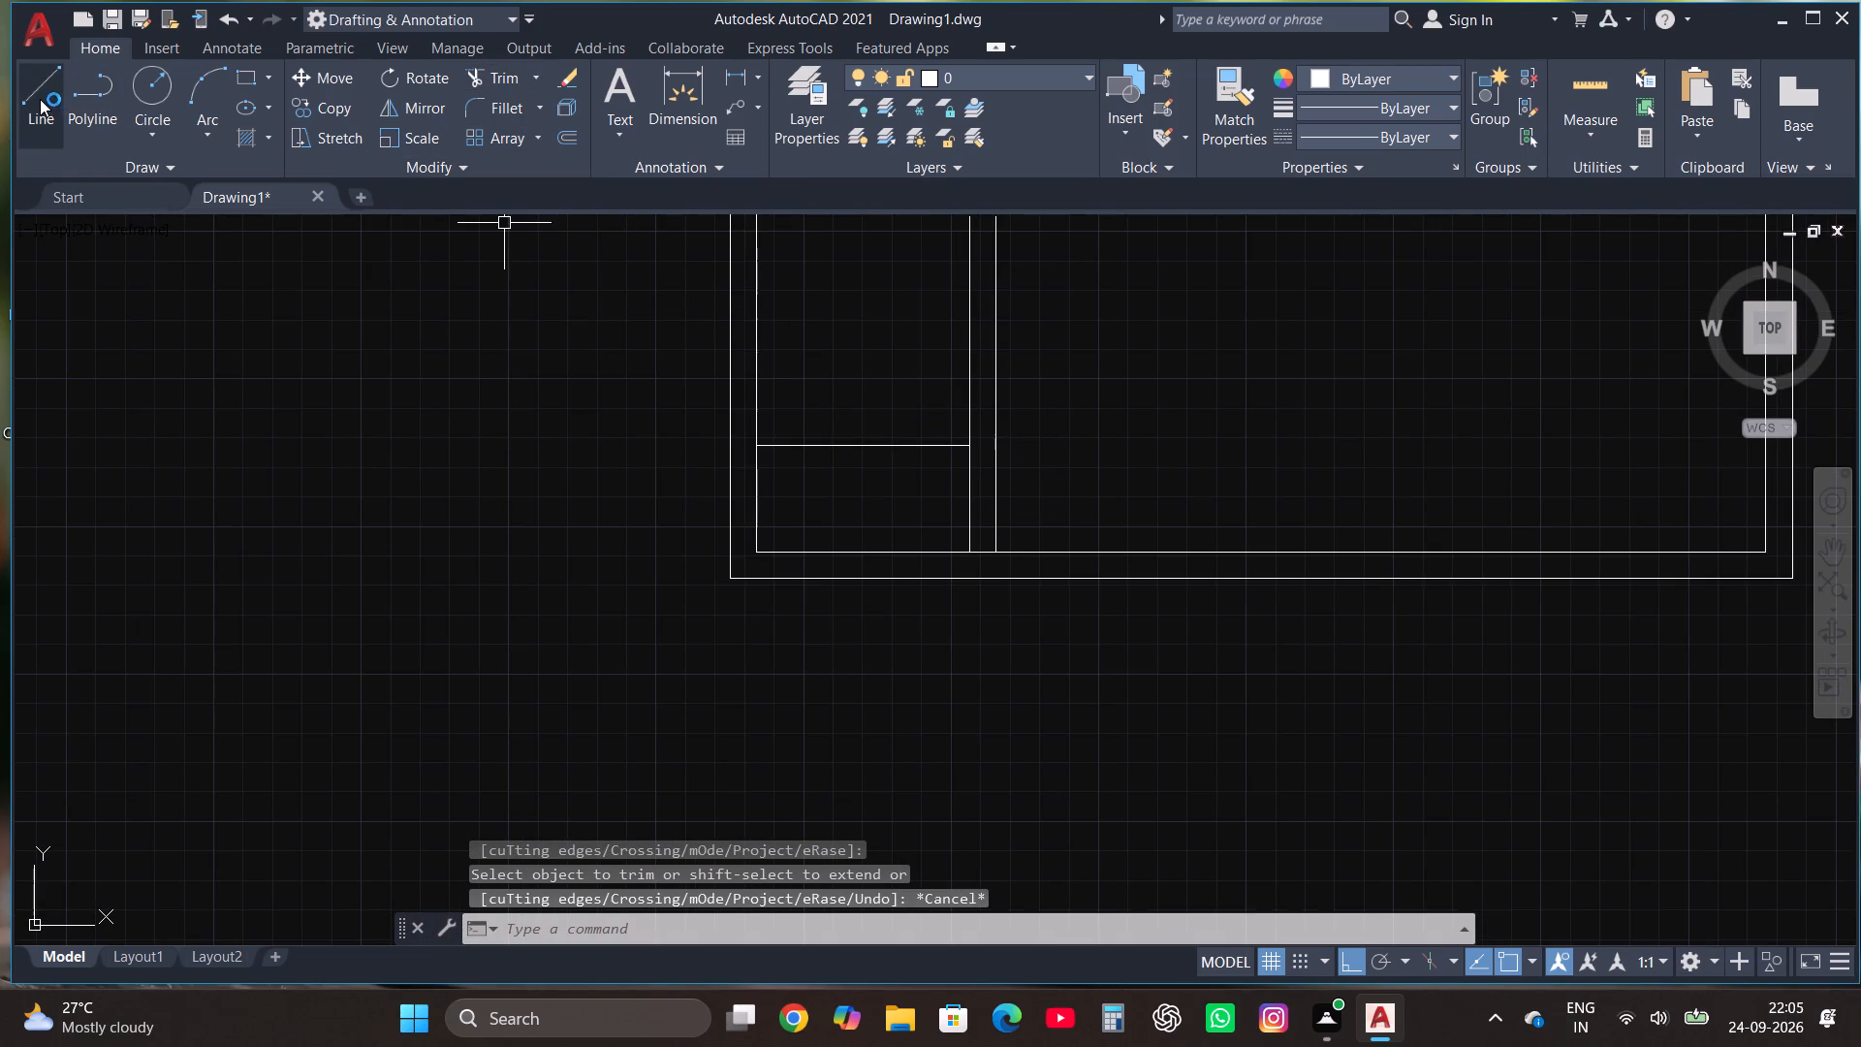
{"action": "left_click", "coordinate": [40, 99]}
{"action": "scroll", "coordinate": [595, 564], "scroll_direction": "down", "scroll_amount": 1}
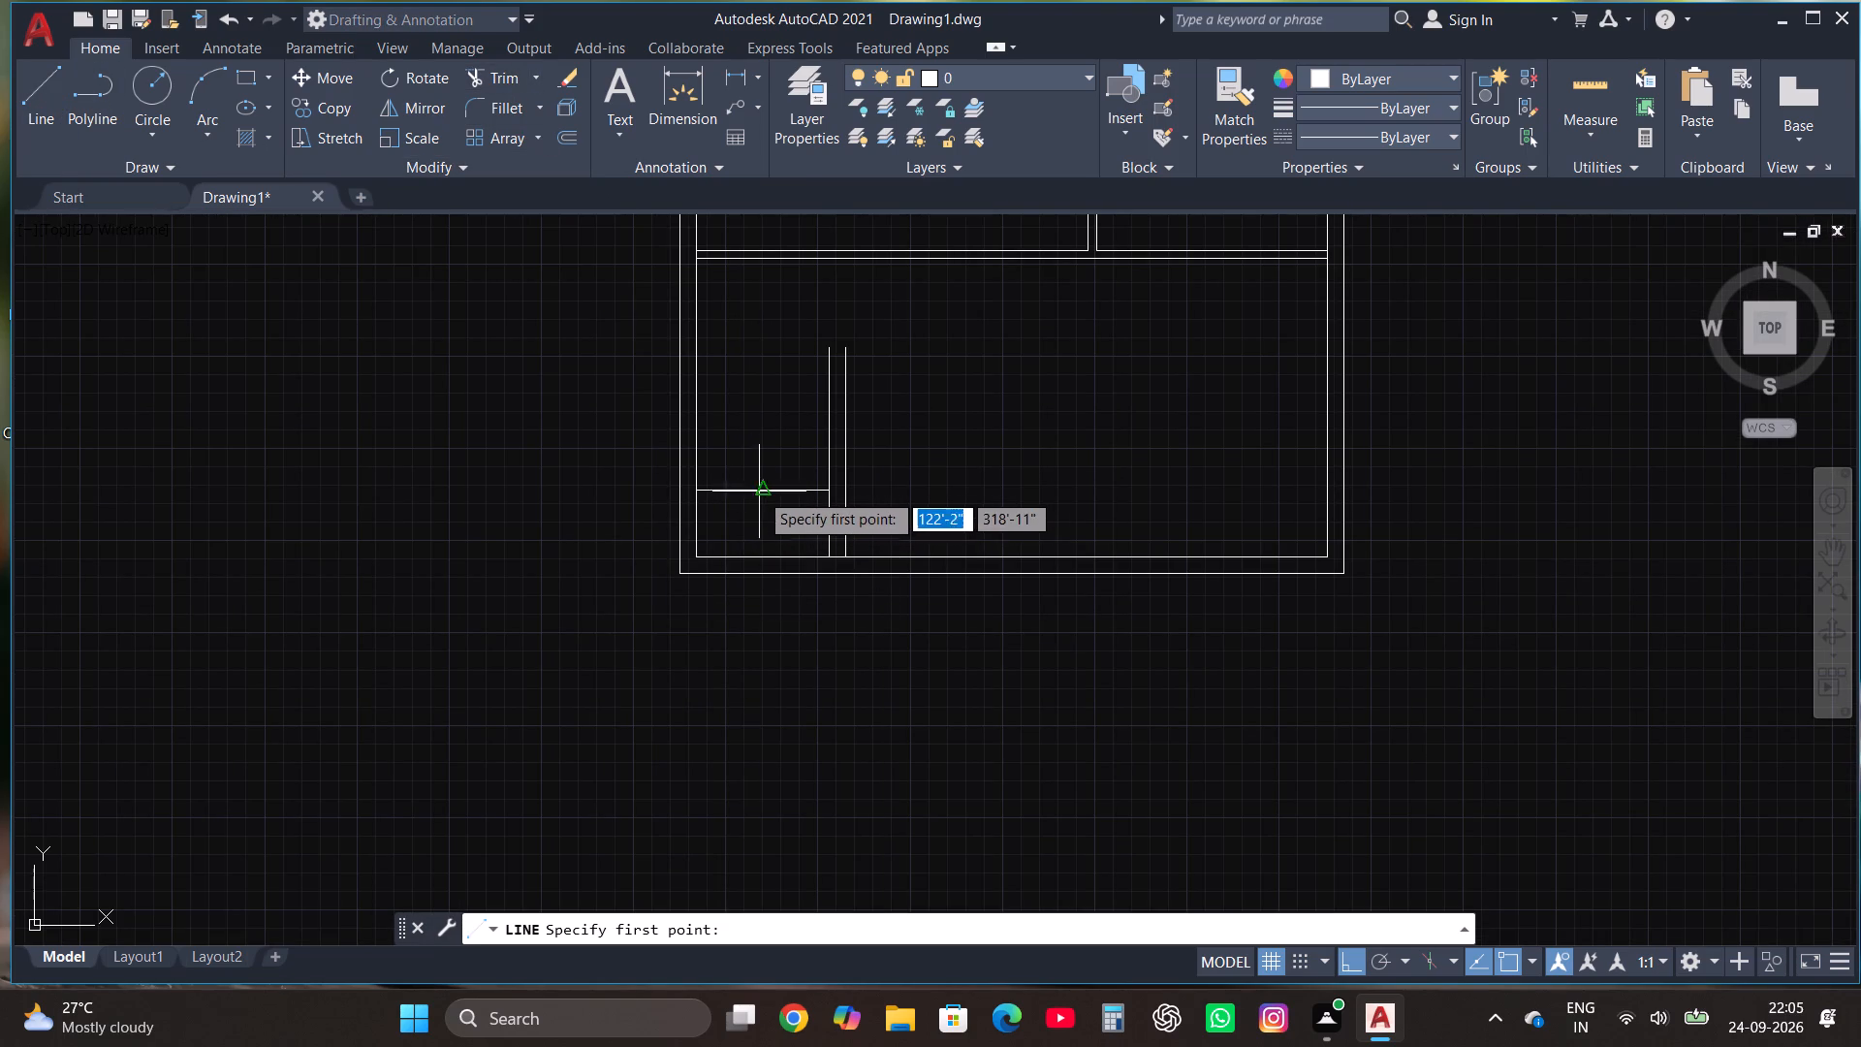
{"action": "left_click", "coordinate": [762, 492]}
{"action": "scroll", "coordinate": [762, 354], "scroll_direction": "up", "scroll_amount": 1}
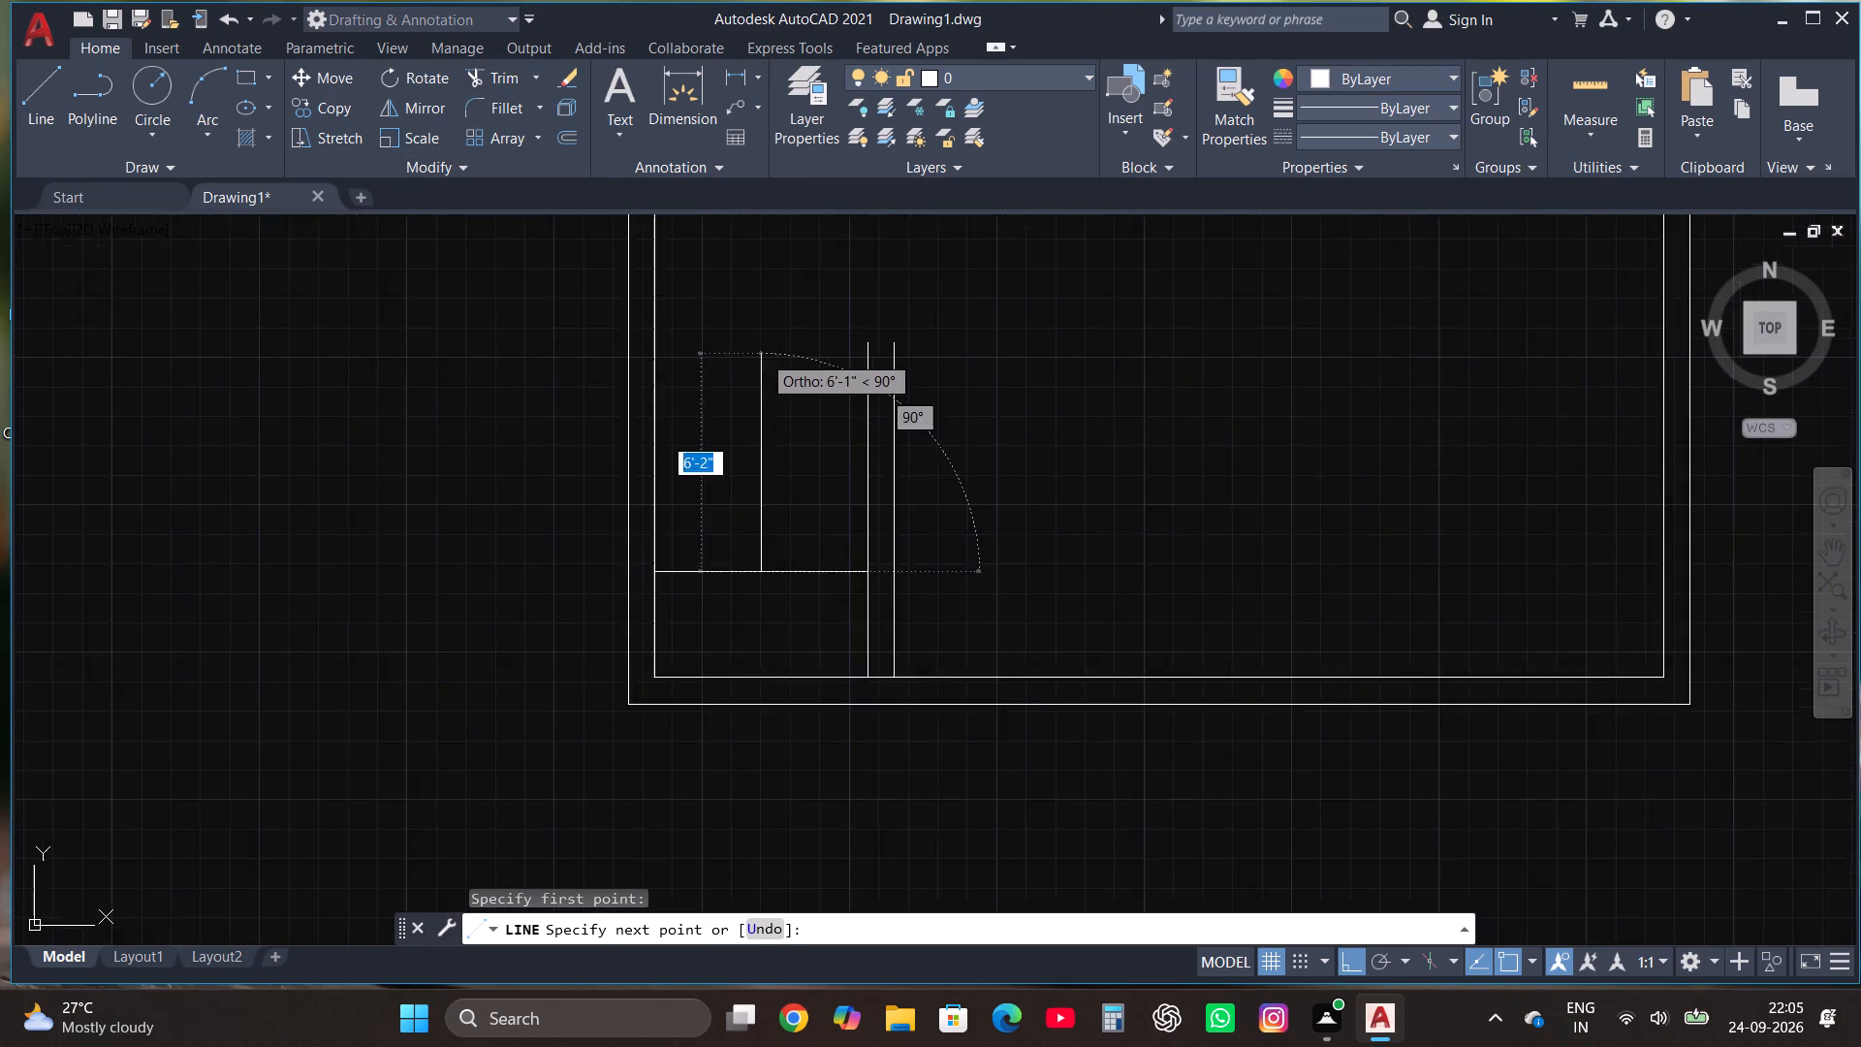
{"action": "scroll", "coordinate": [762, 354], "scroll_direction": "up", "scroll_amount": 1}
{"action": "scroll", "coordinate": [762, 361], "scroll_direction": "down", "scroll_amount": 3}
{"action": "scroll", "coordinate": [762, 348], "scroll_direction": "up", "scroll_amount": 1}
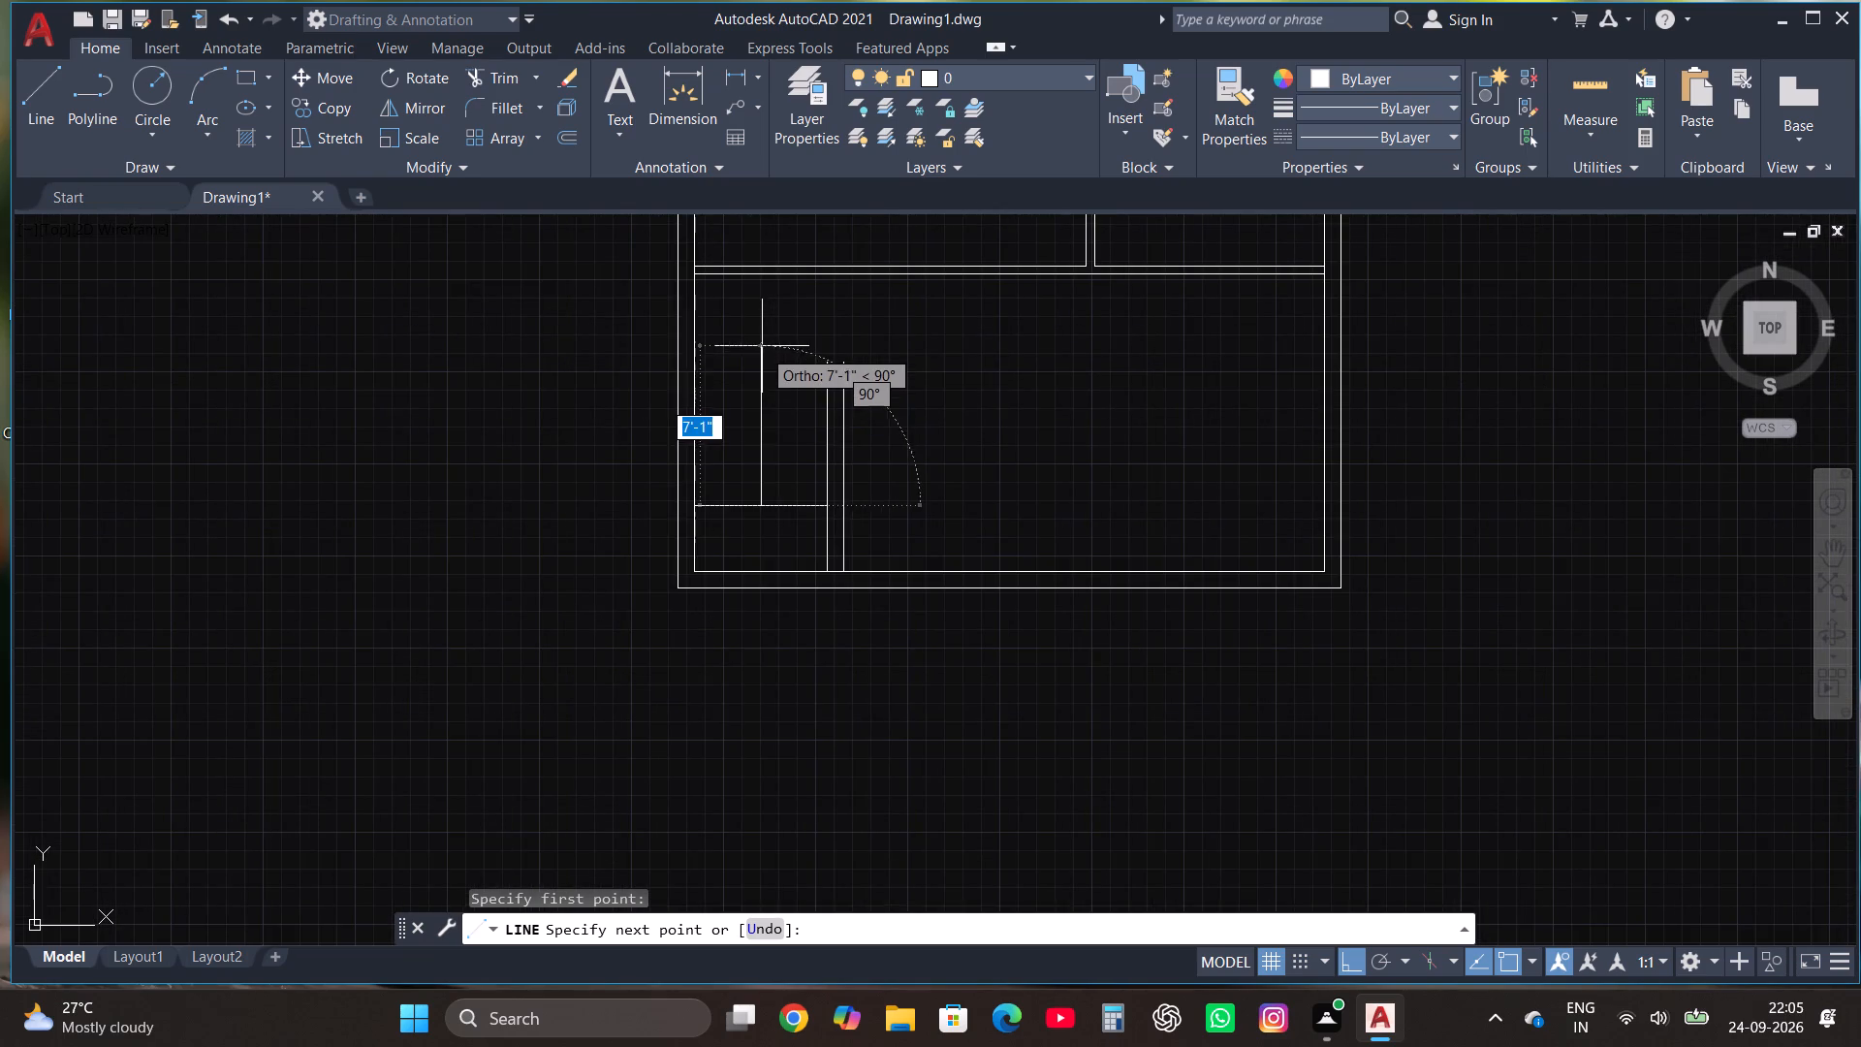
{"action": "left_click", "coordinate": [763, 337]}
{"action": "key", "text": "Escape"}
Copy the new vertical line 1" toward the 9" wall.
{"action": "scroll", "coordinate": [773, 402], "scroll_direction": "up", "scroll_amount": 1}
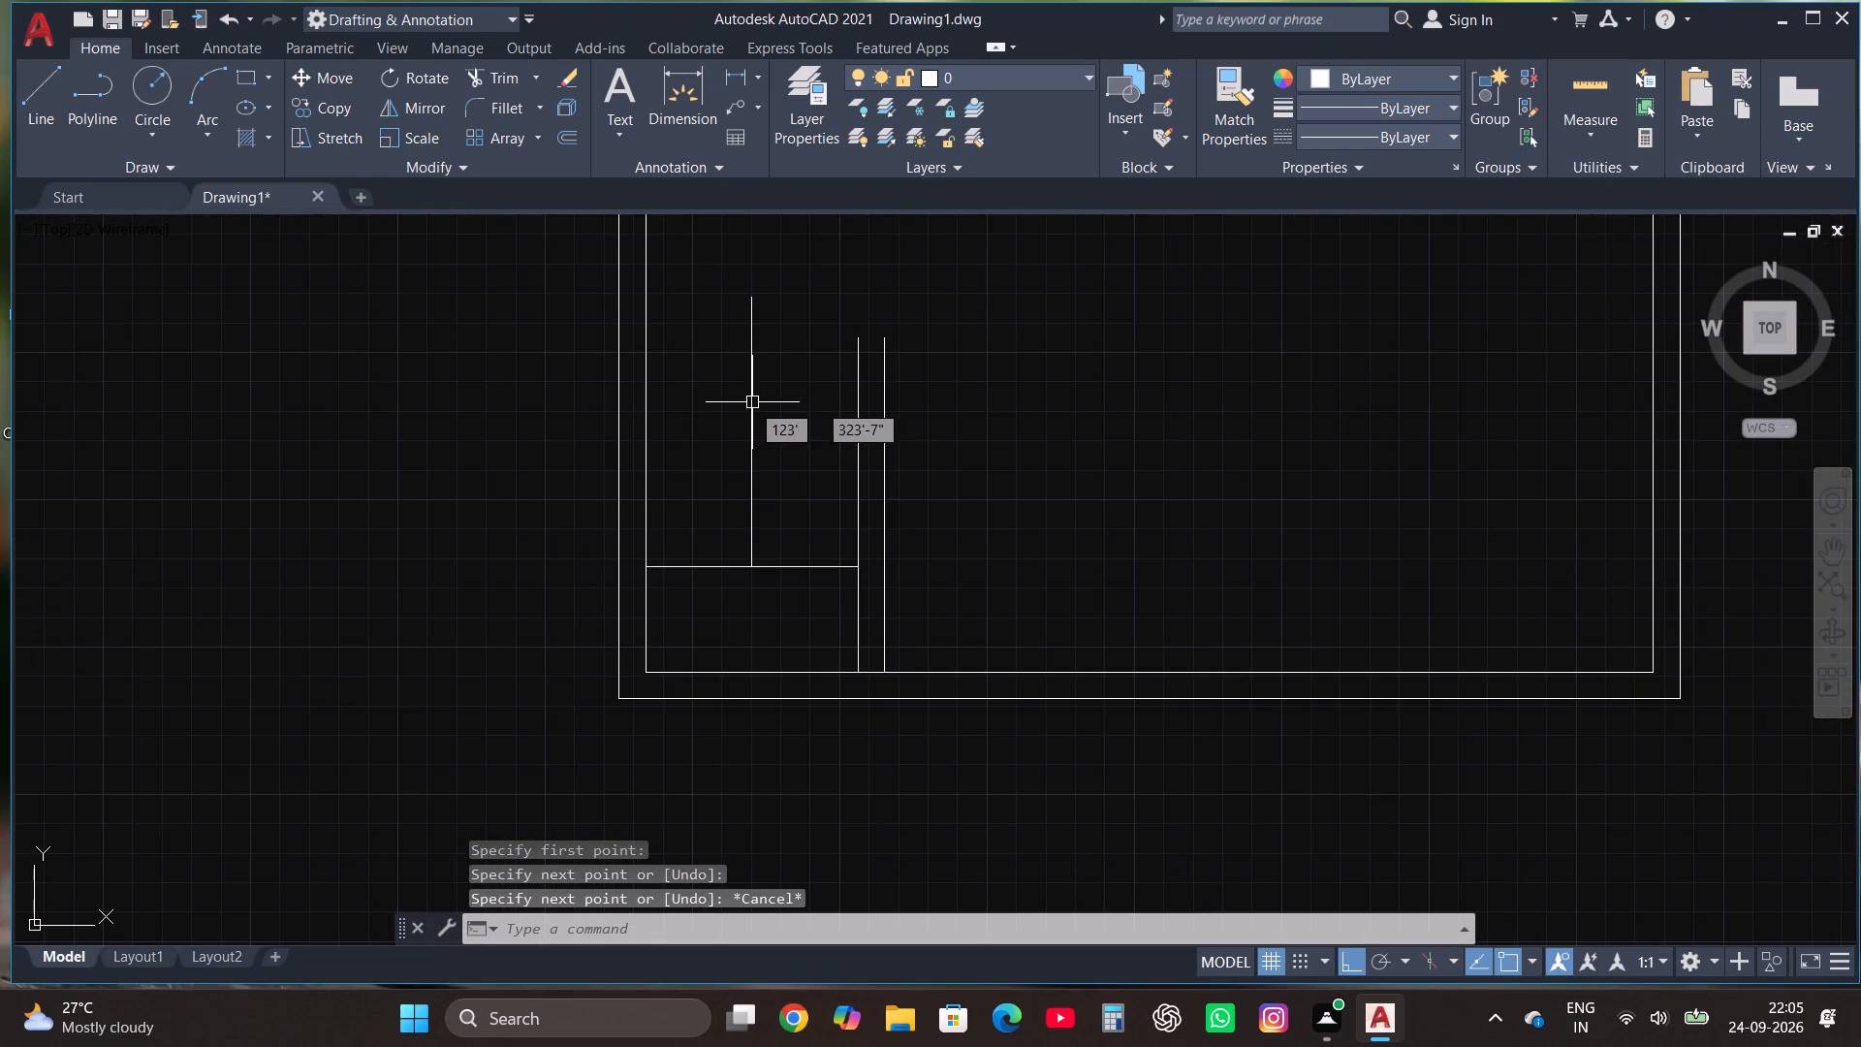
{"action": "left_click", "coordinate": [744, 402]}
{"action": "left_click", "coordinate": [774, 396]}
{"action": "left_click", "coordinate": [750, 365]}
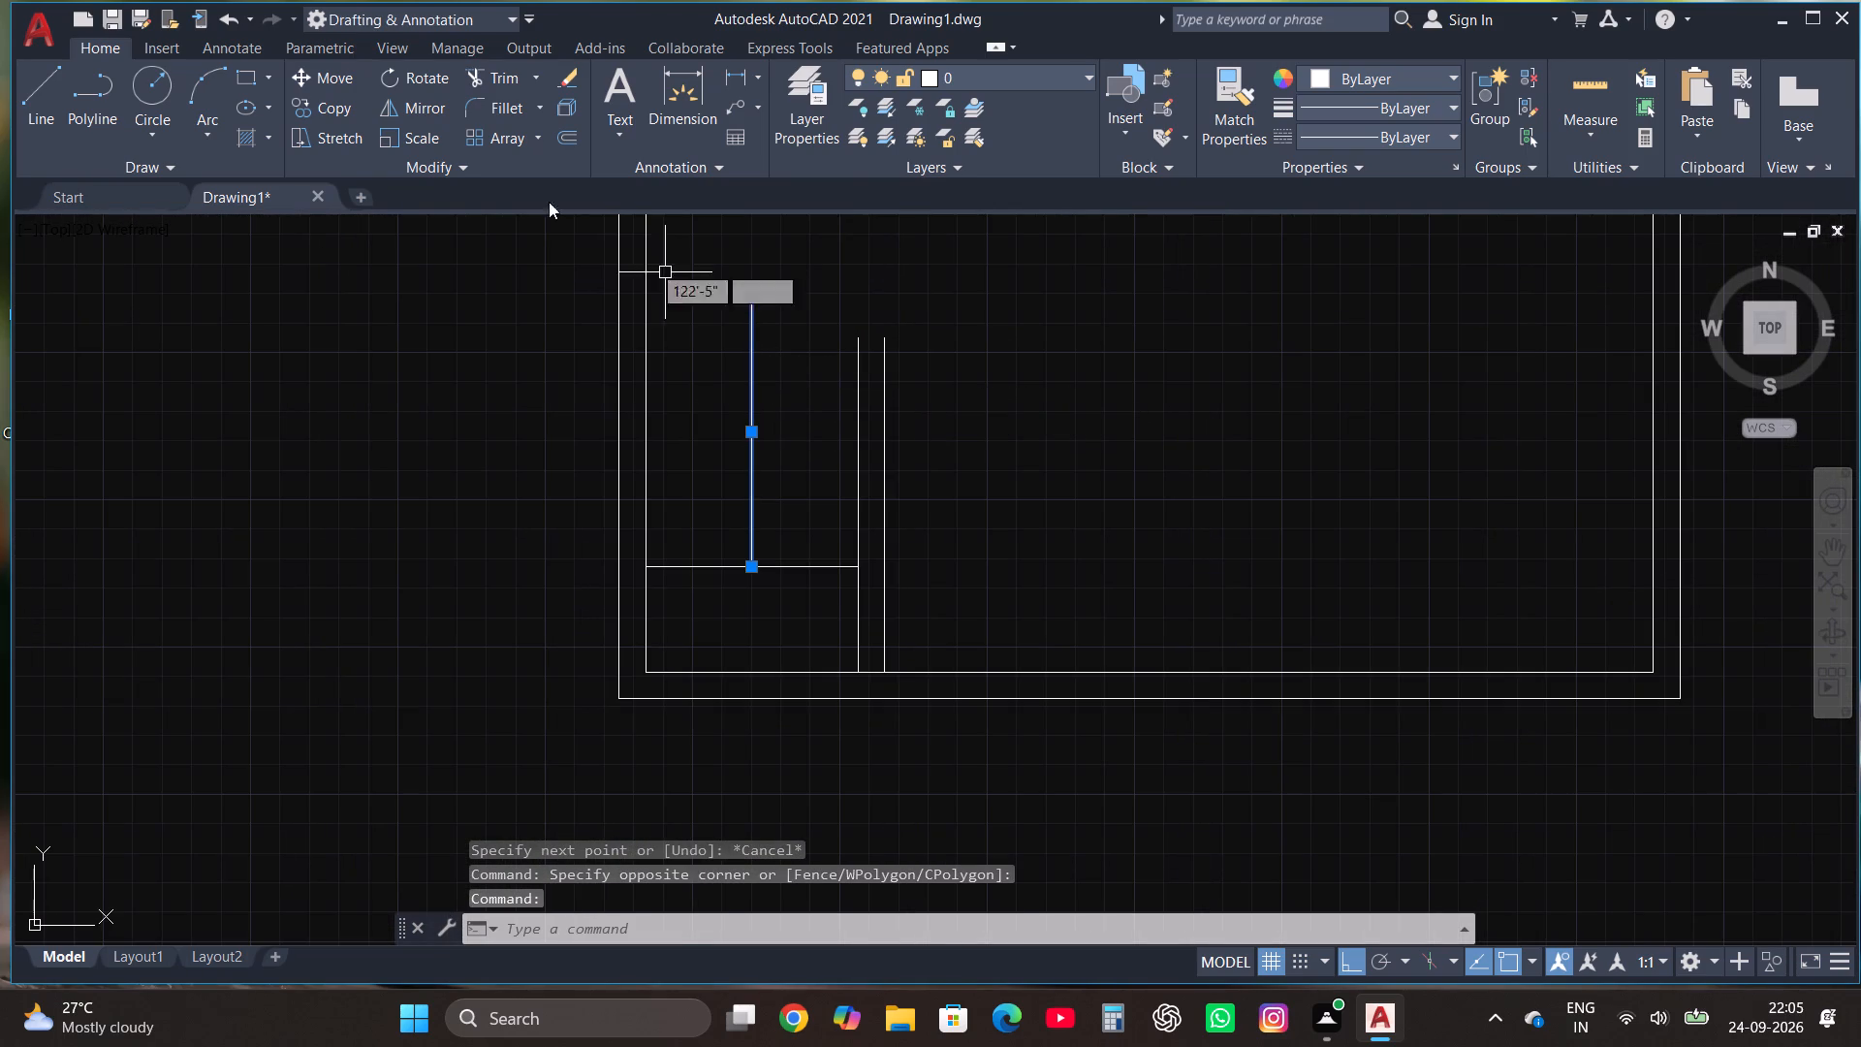
{"action": "left_click", "coordinate": [331, 110]}
{"action": "scroll", "coordinate": [760, 471], "scroll_direction": "up", "scroll_amount": 2}
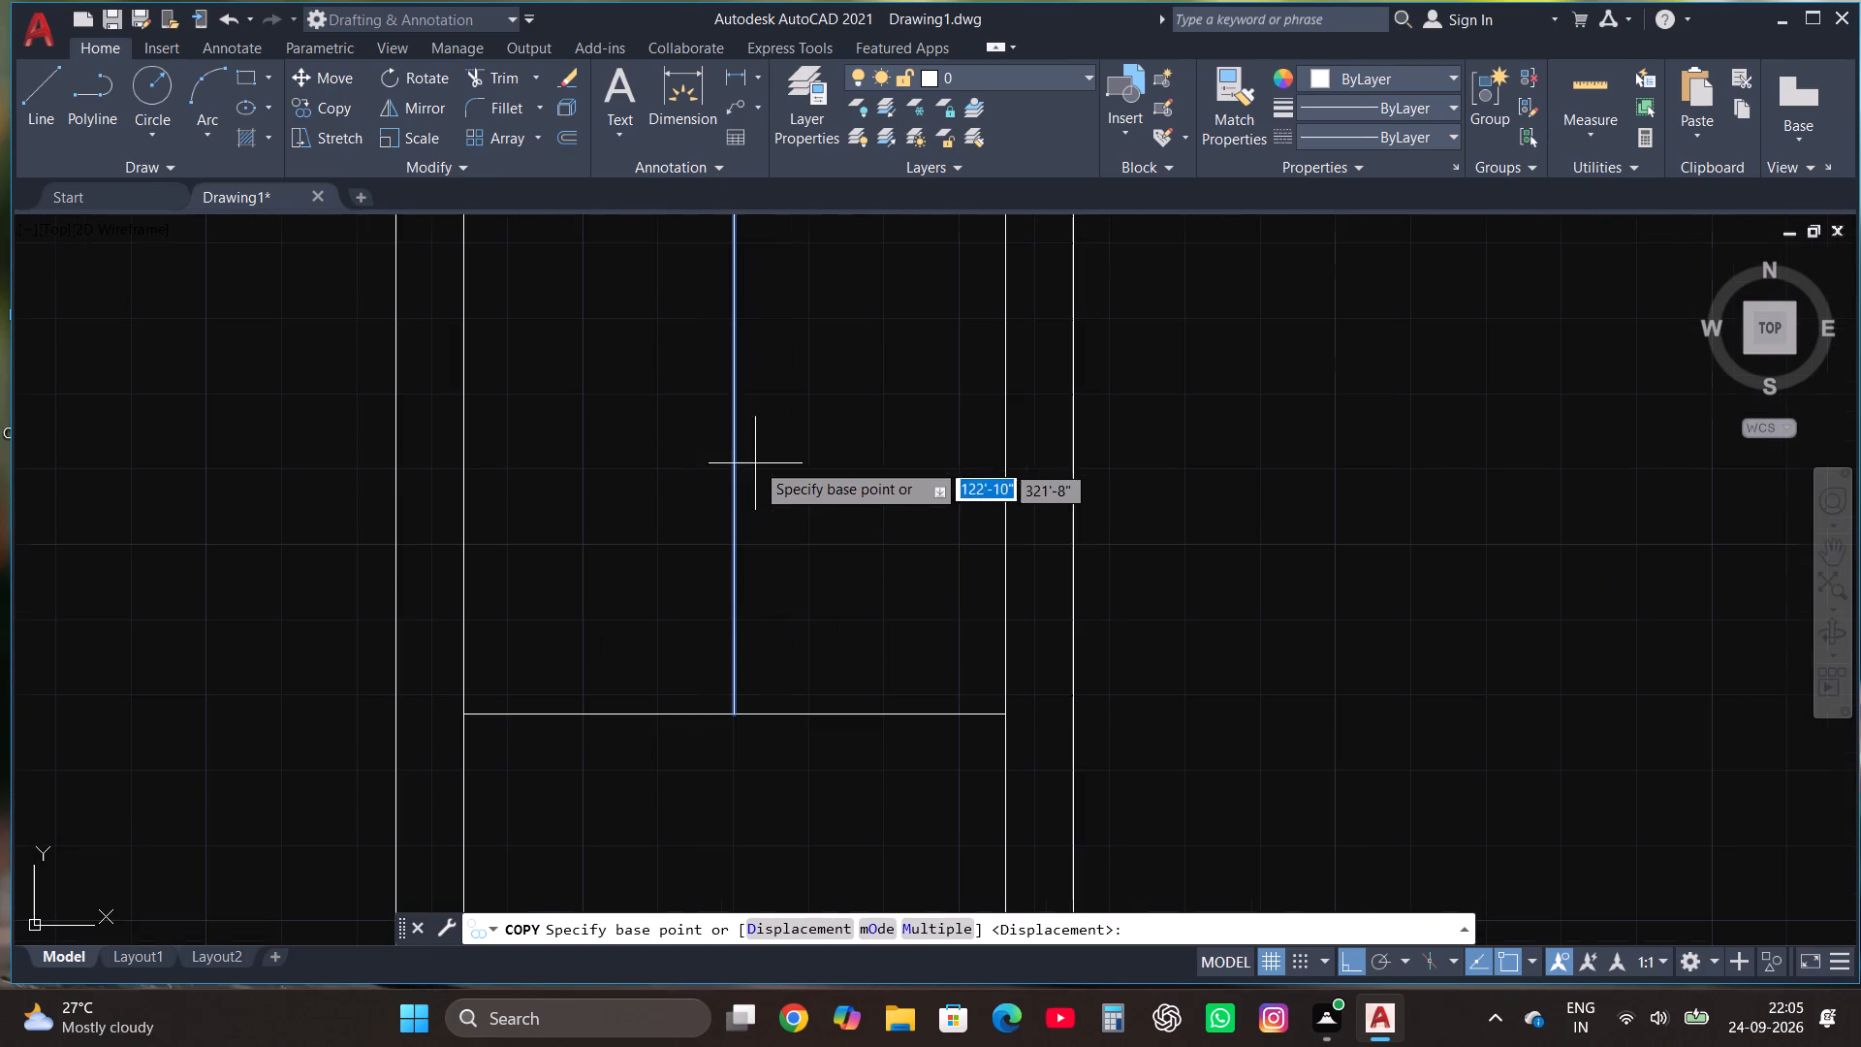
{"action": "left_click", "coordinate": [734, 440]}
{"action": "type", "text": "1\""}
{"action": "key", "text": "Return"}
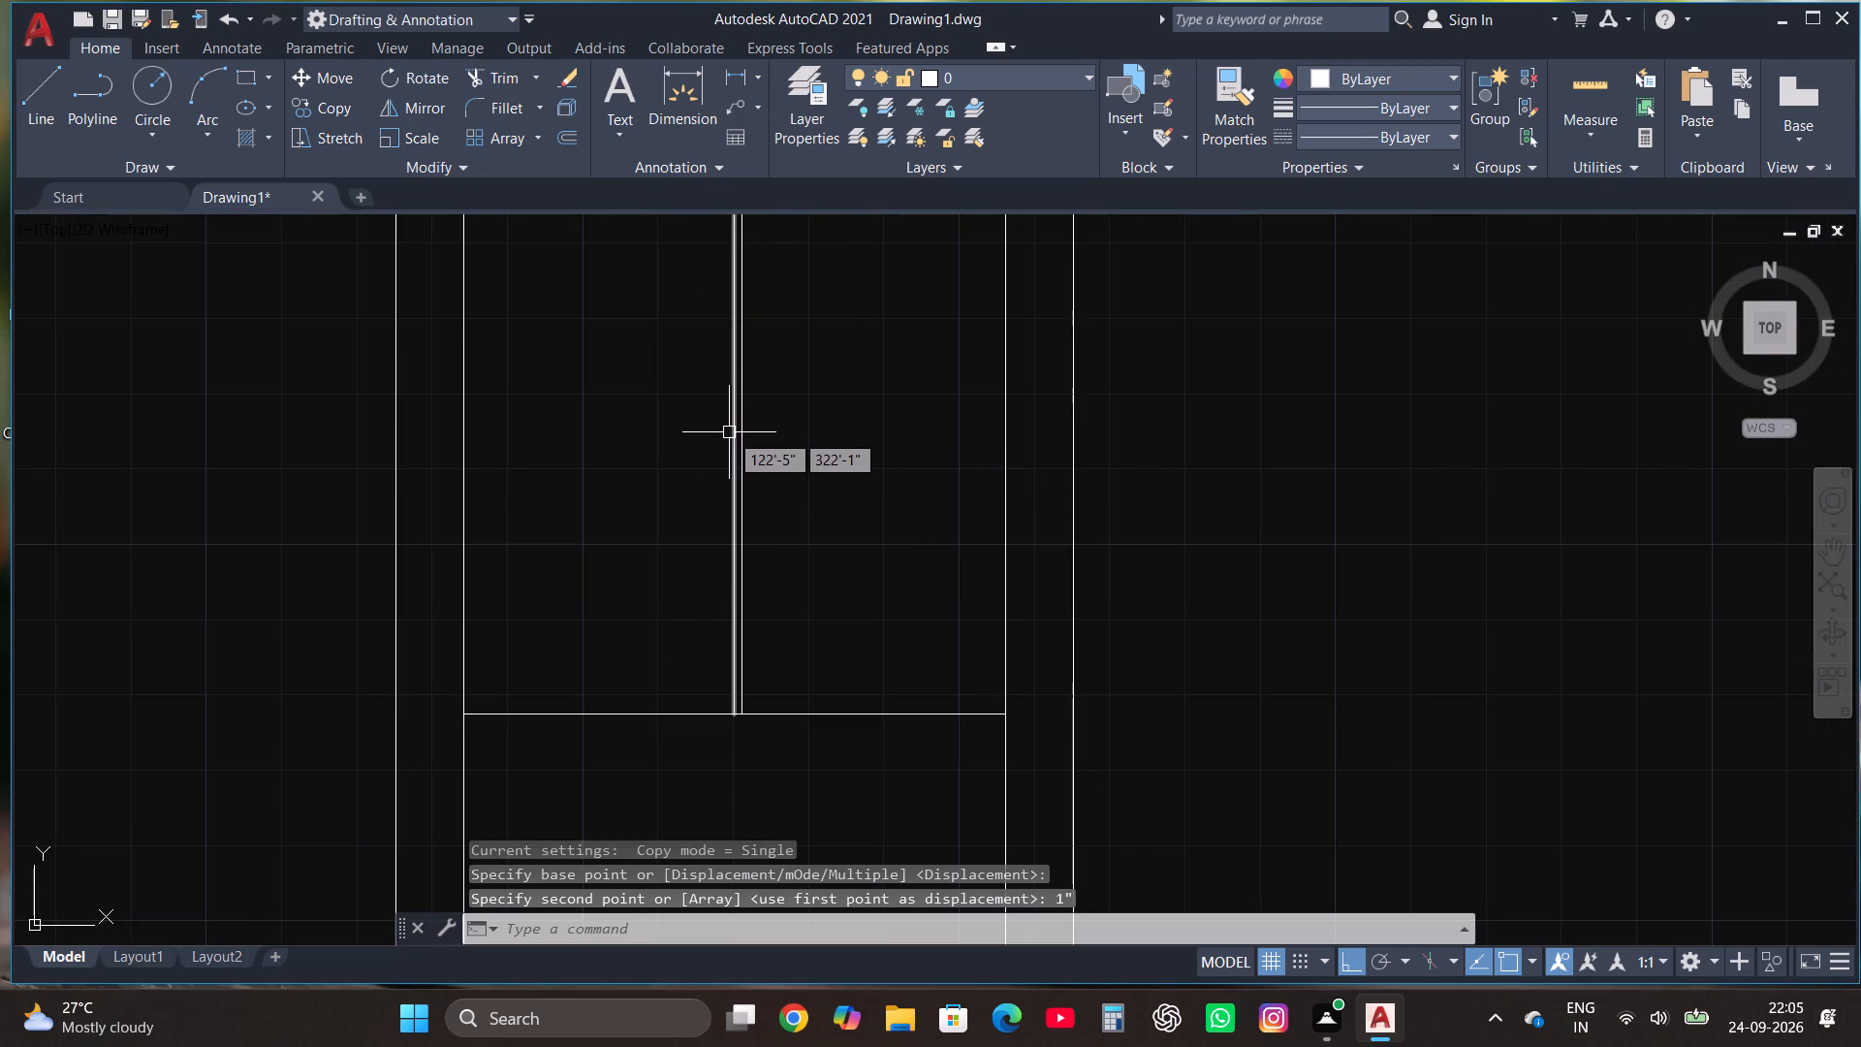
Copy the original central vertical line 1" to the opposite side, toward the outer wall.
{"action": "left_click", "coordinate": [732, 435]}
{"action": "left_click", "coordinate": [320, 104]}
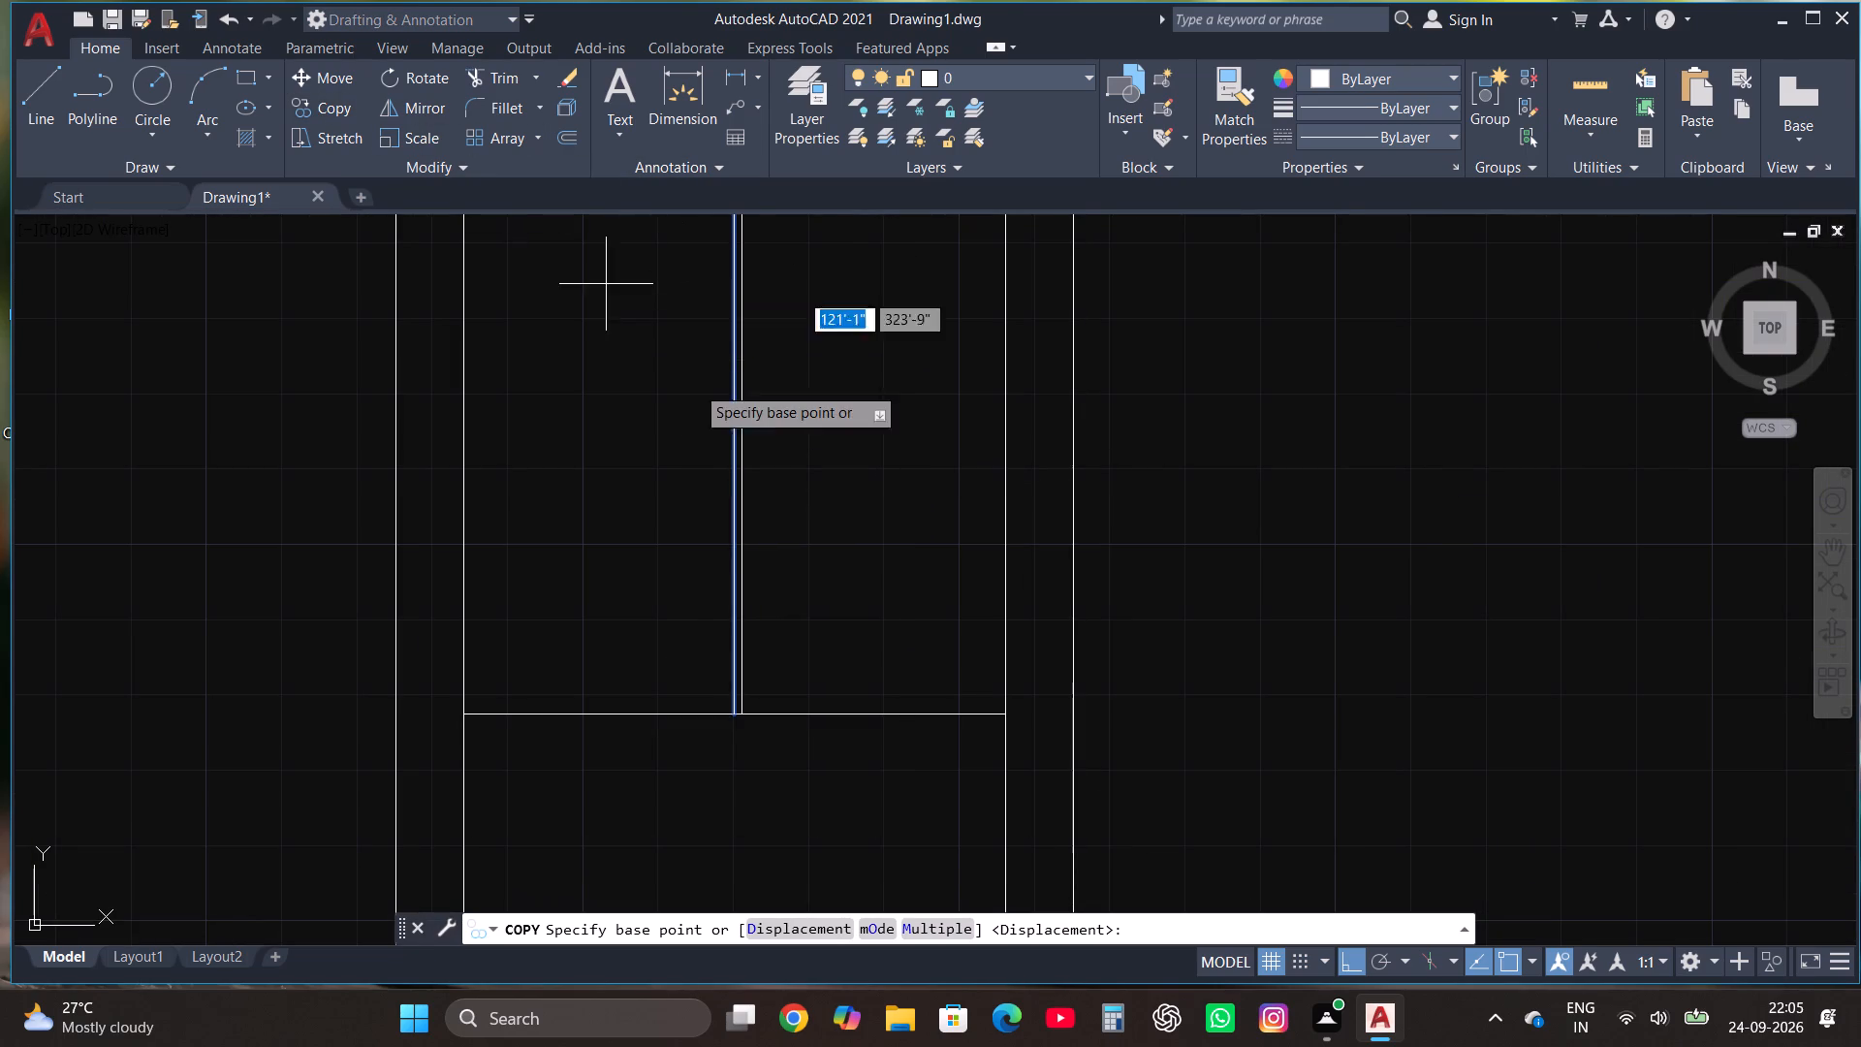
{"action": "left_click", "coordinate": [737, 461]}
{"action": "type", "text": "1\""}
{"action": "key", "text": "Return"}
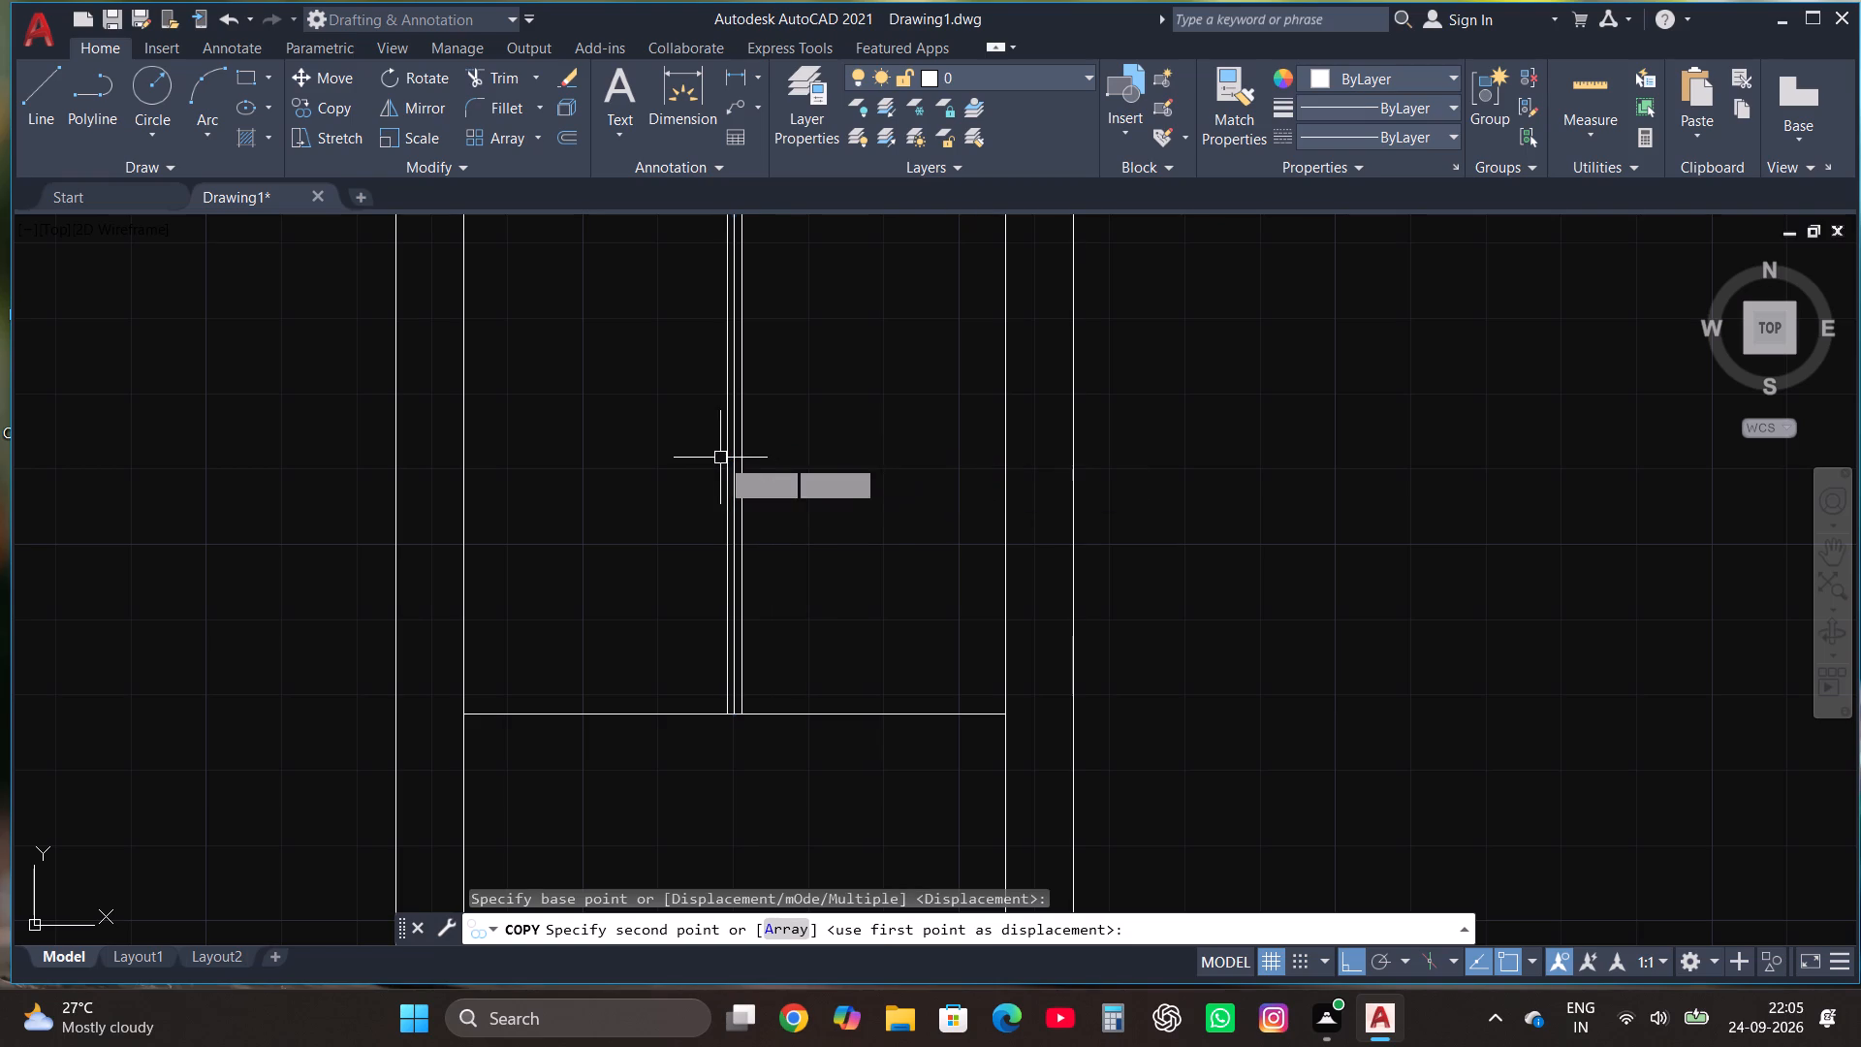
{"action": "key", "text": "Escape"}
Delete the middle one of the three closely spaced vertical lines.
{"action": "left_click", "coordinate": [732, 481]}
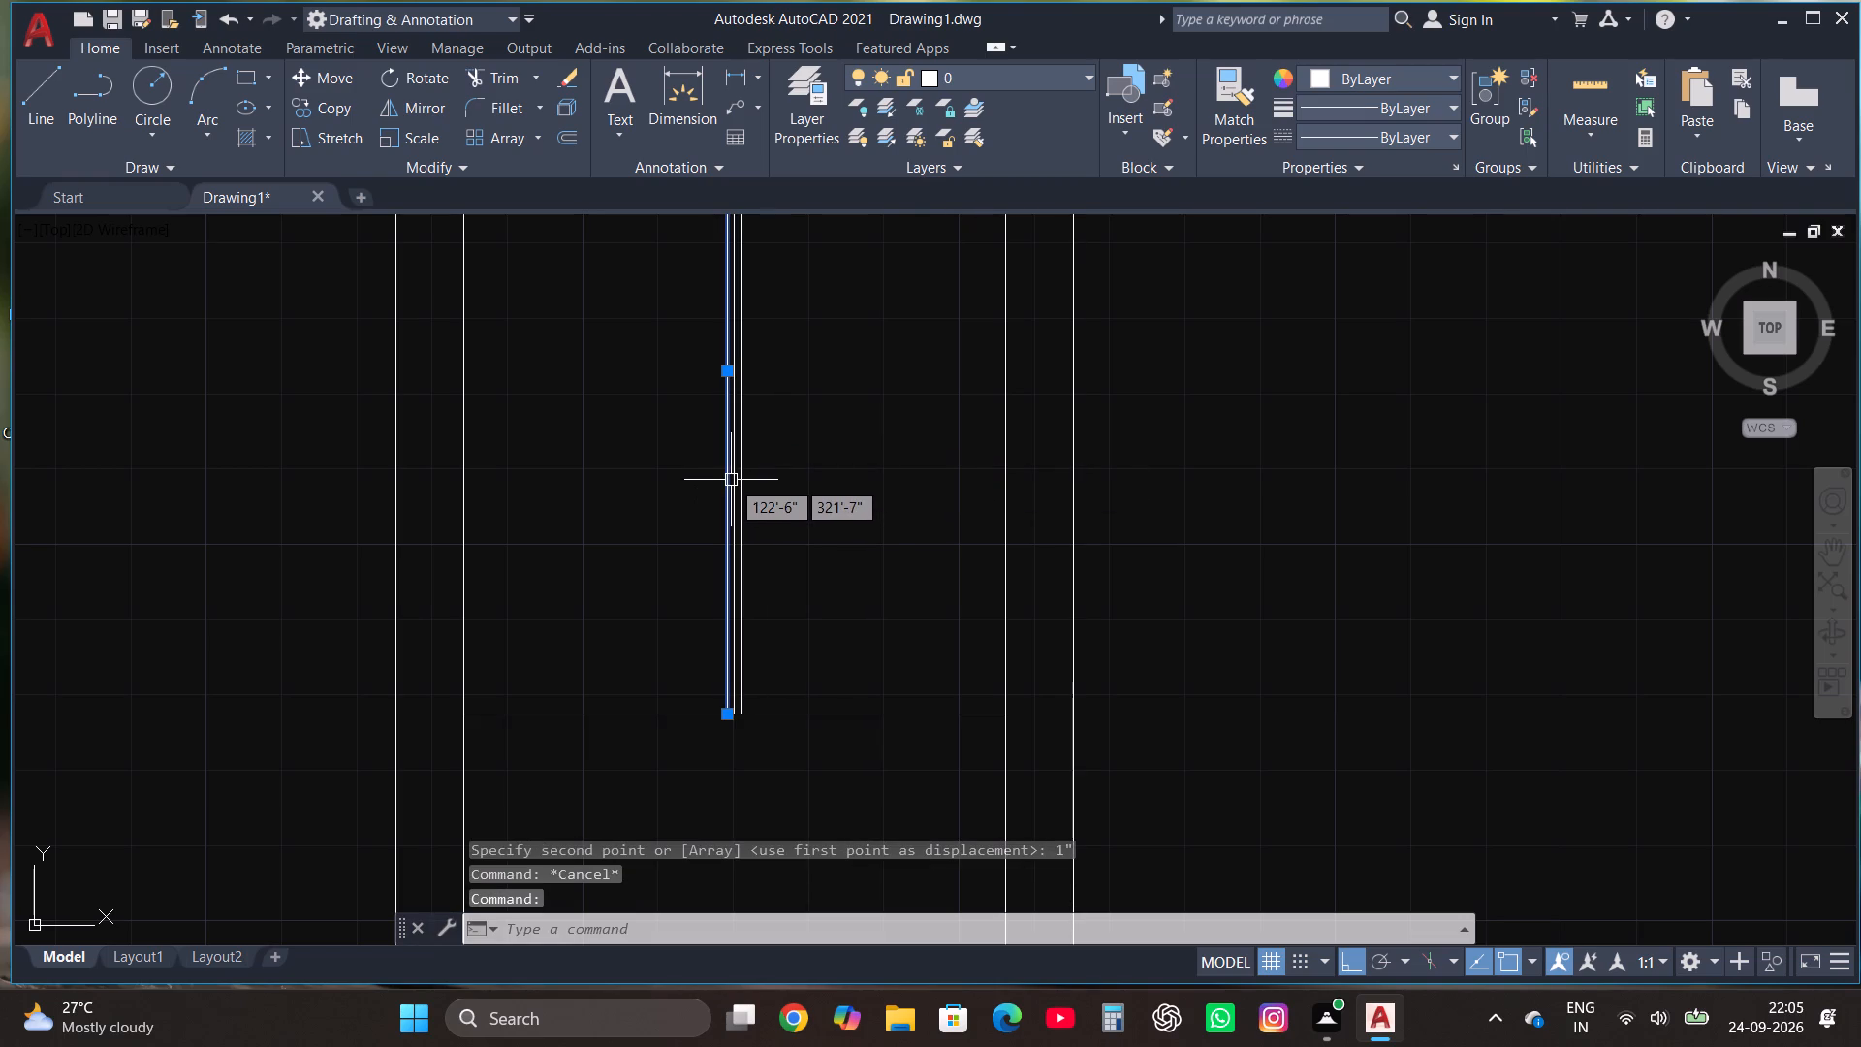
{"action": "key", "text": "Escape"}
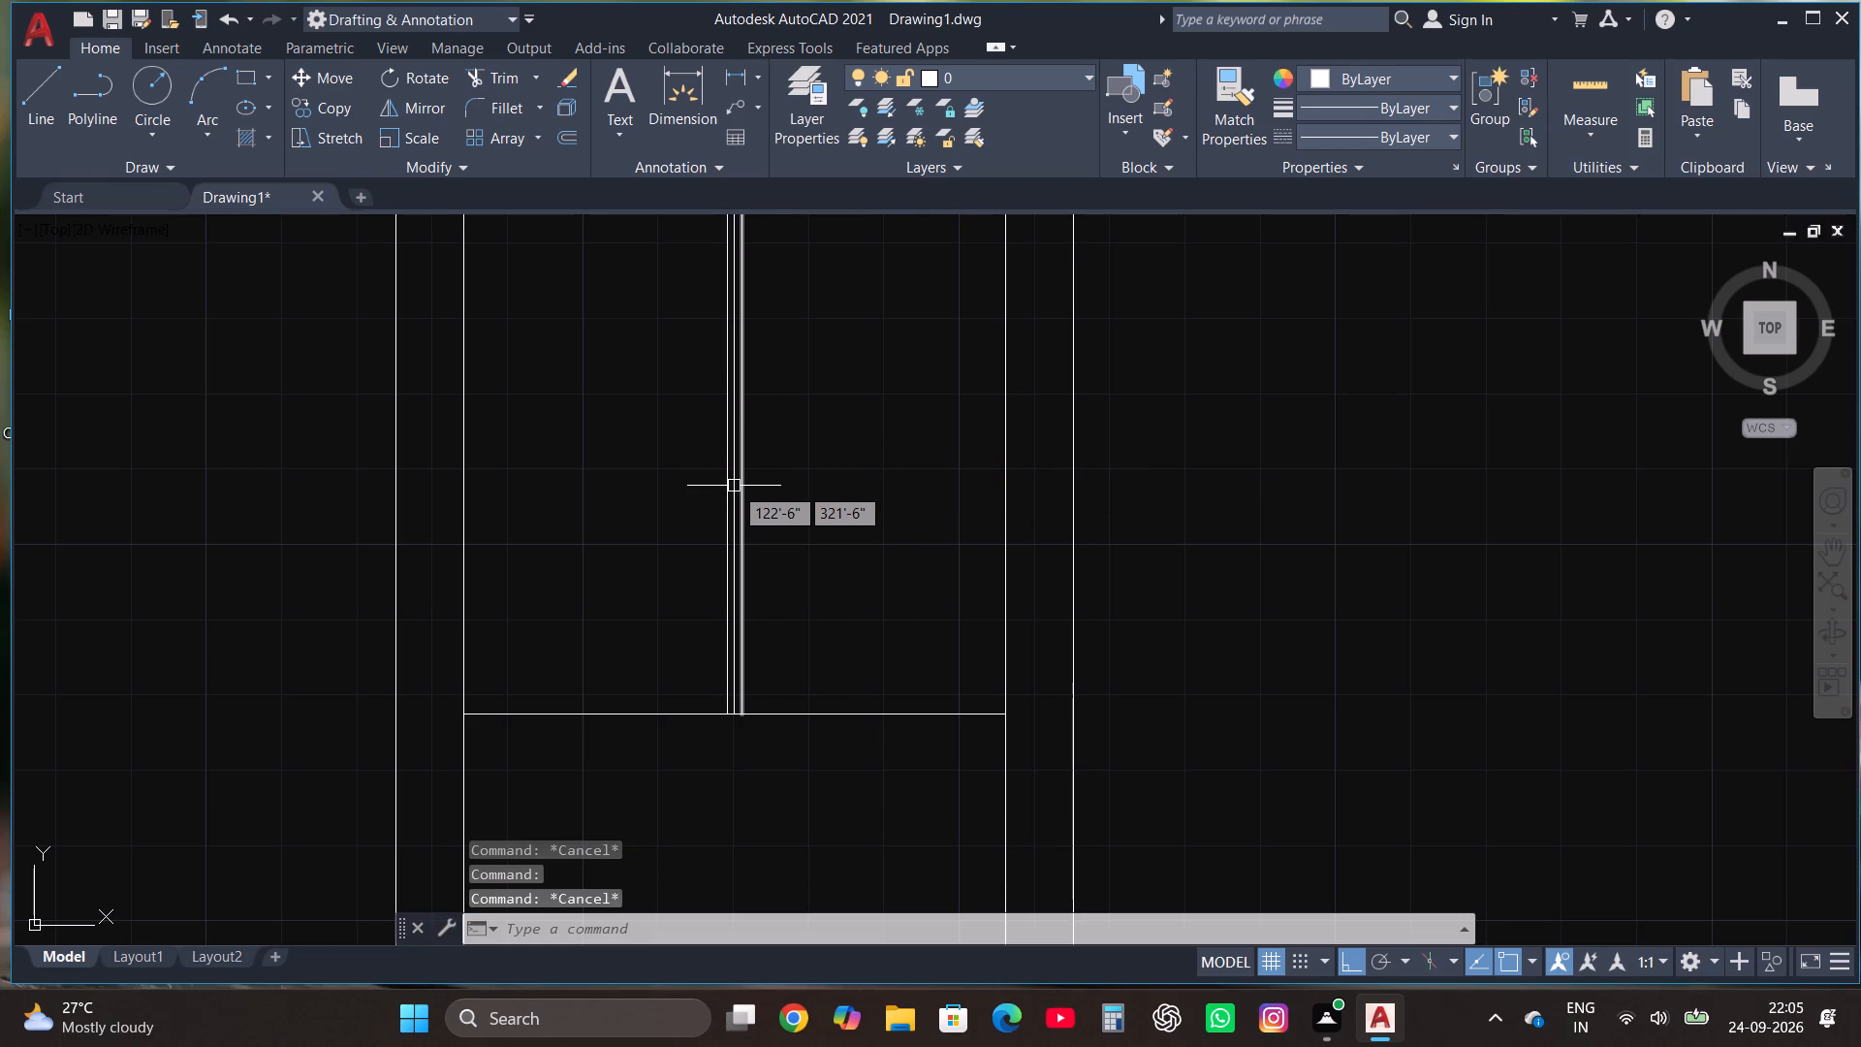
{"action": "left_click", "coordinate": [734, 486]}
{"action": "key", "text": "BackSpace"}
{"action": "key", "text": "Delete"}
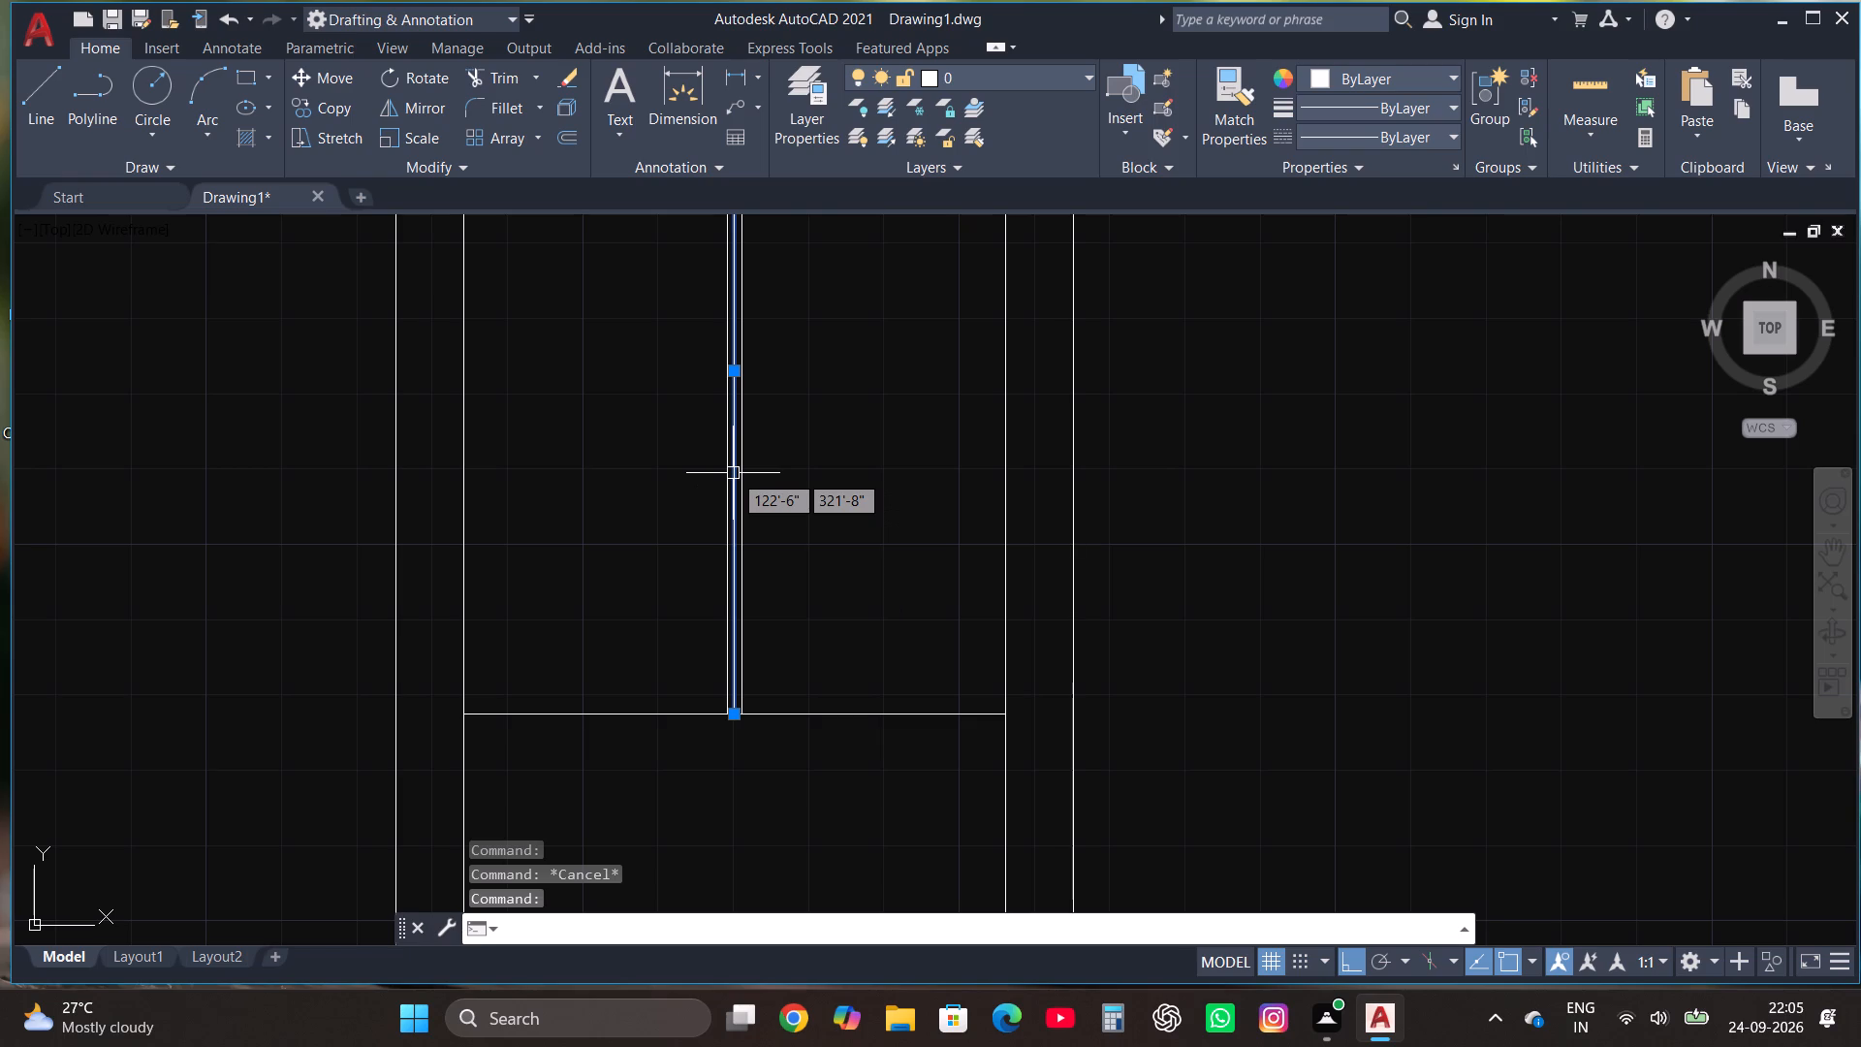
{"action": "key", "text": "Delete"}
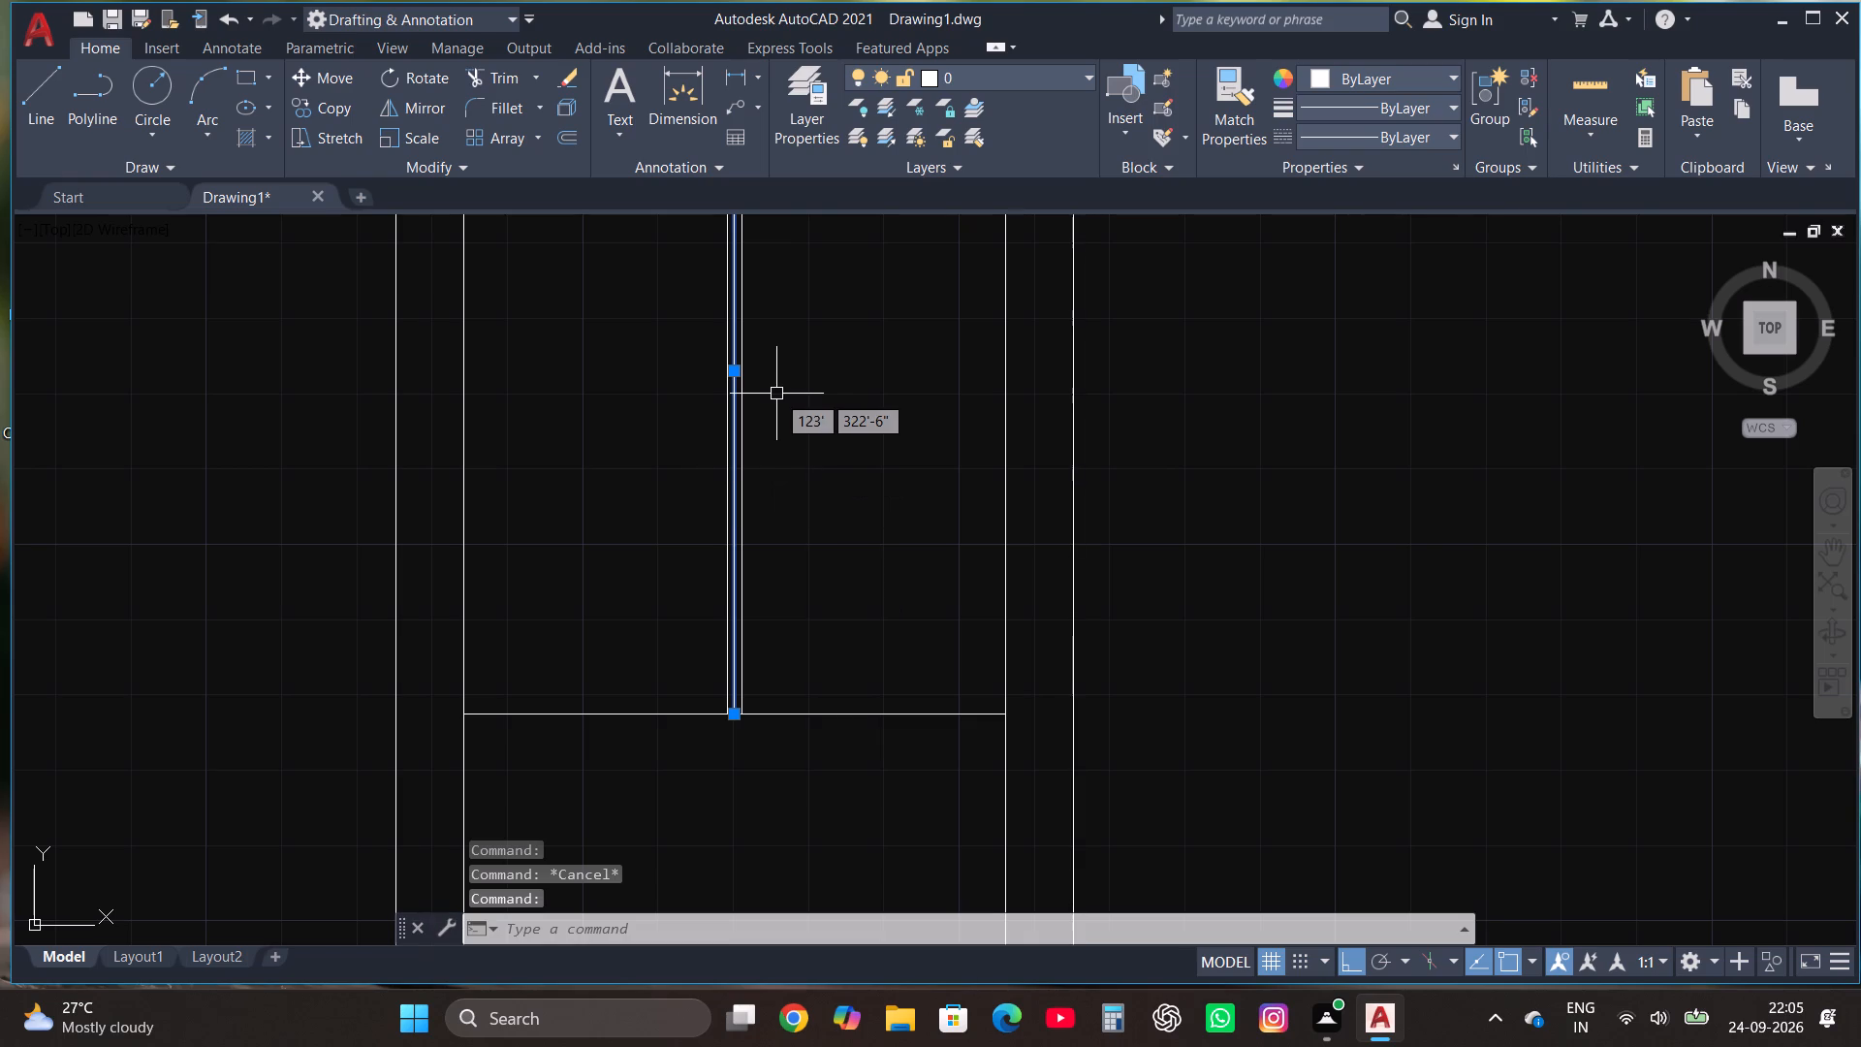
{"action": "key", "text": "Delete"}
{"action": "scroll", "coordinate": [934, 521], "scroll_direction": "down", "scroll_amount": 2}
{"action": "scroll", "coordinate": [977, 276], "scroll_direction": "up", "scroll_amount": 1}
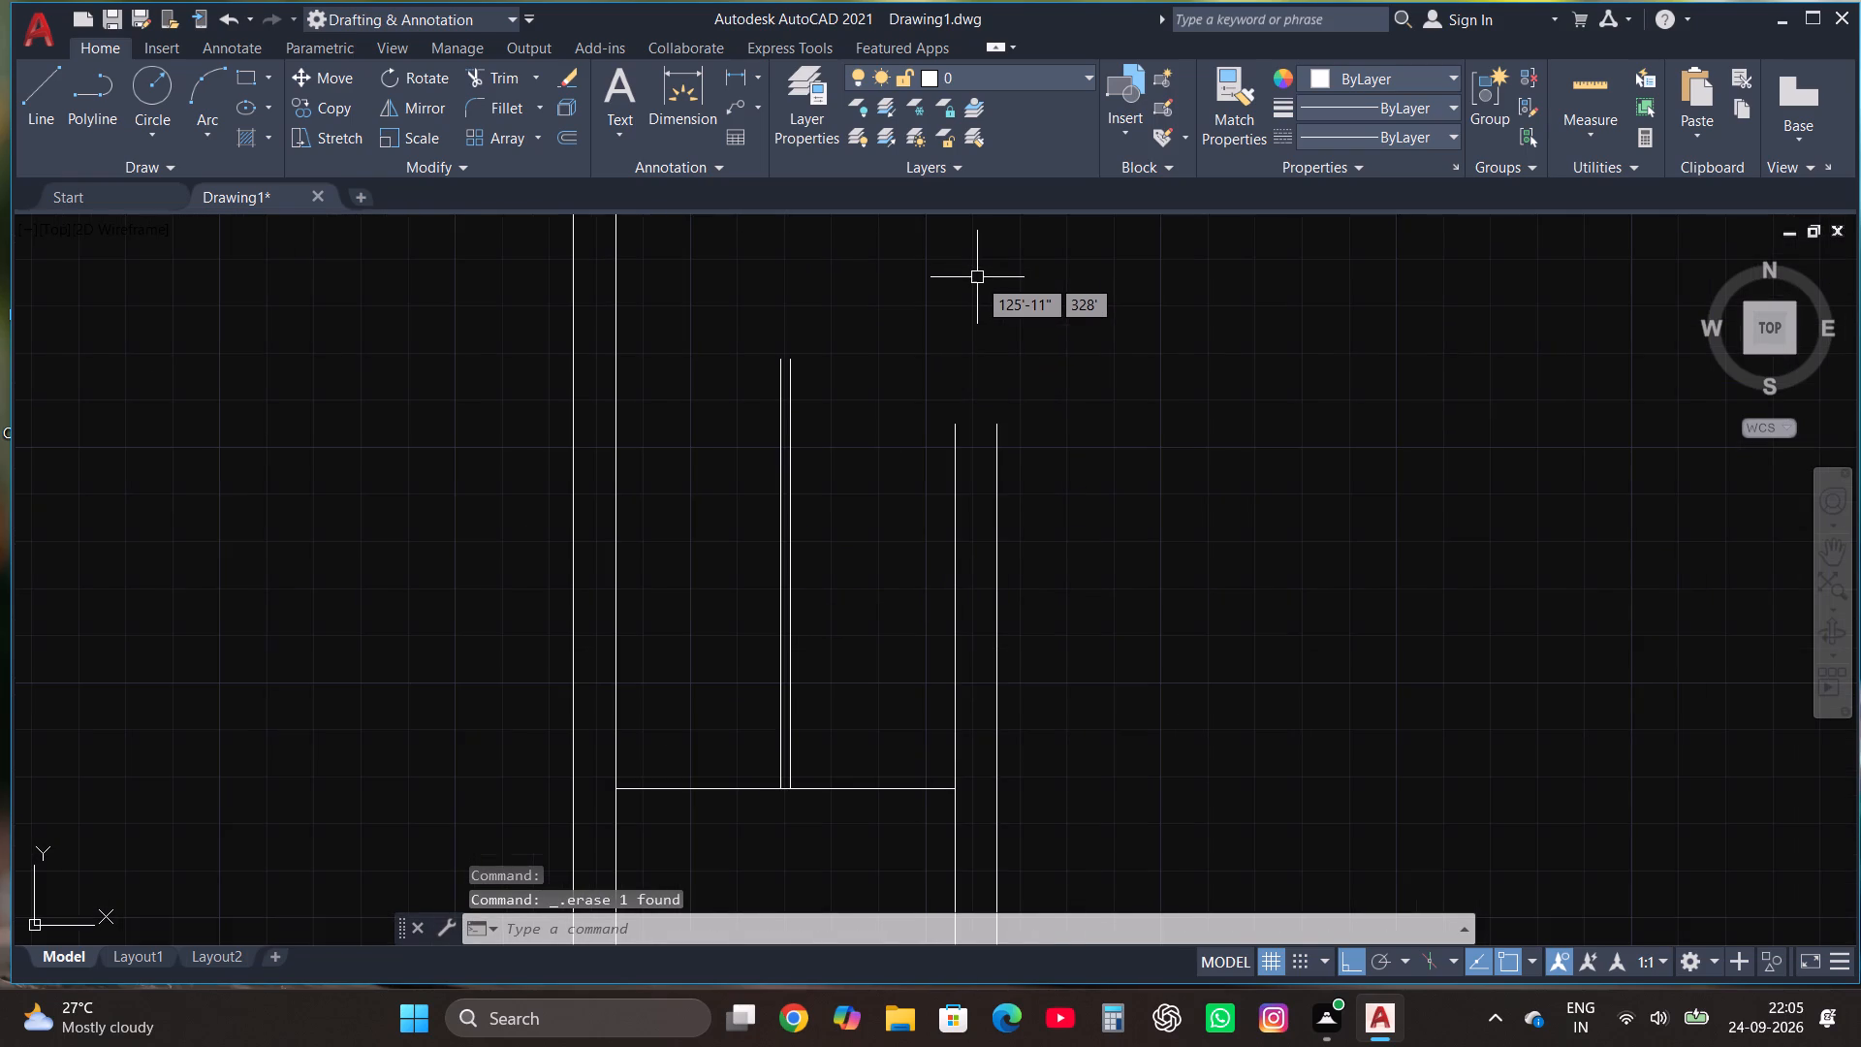
From the outer wall's inner face, draw a line across the vertical pair just below its tops, and down onto the 9" wall's near face.
{"action": "scroll", "coordinate": [965, 300], "scroll_direction": "down", "scroll_amount": 1}
{"action": "left_click", "coordinate": [22, 83]}
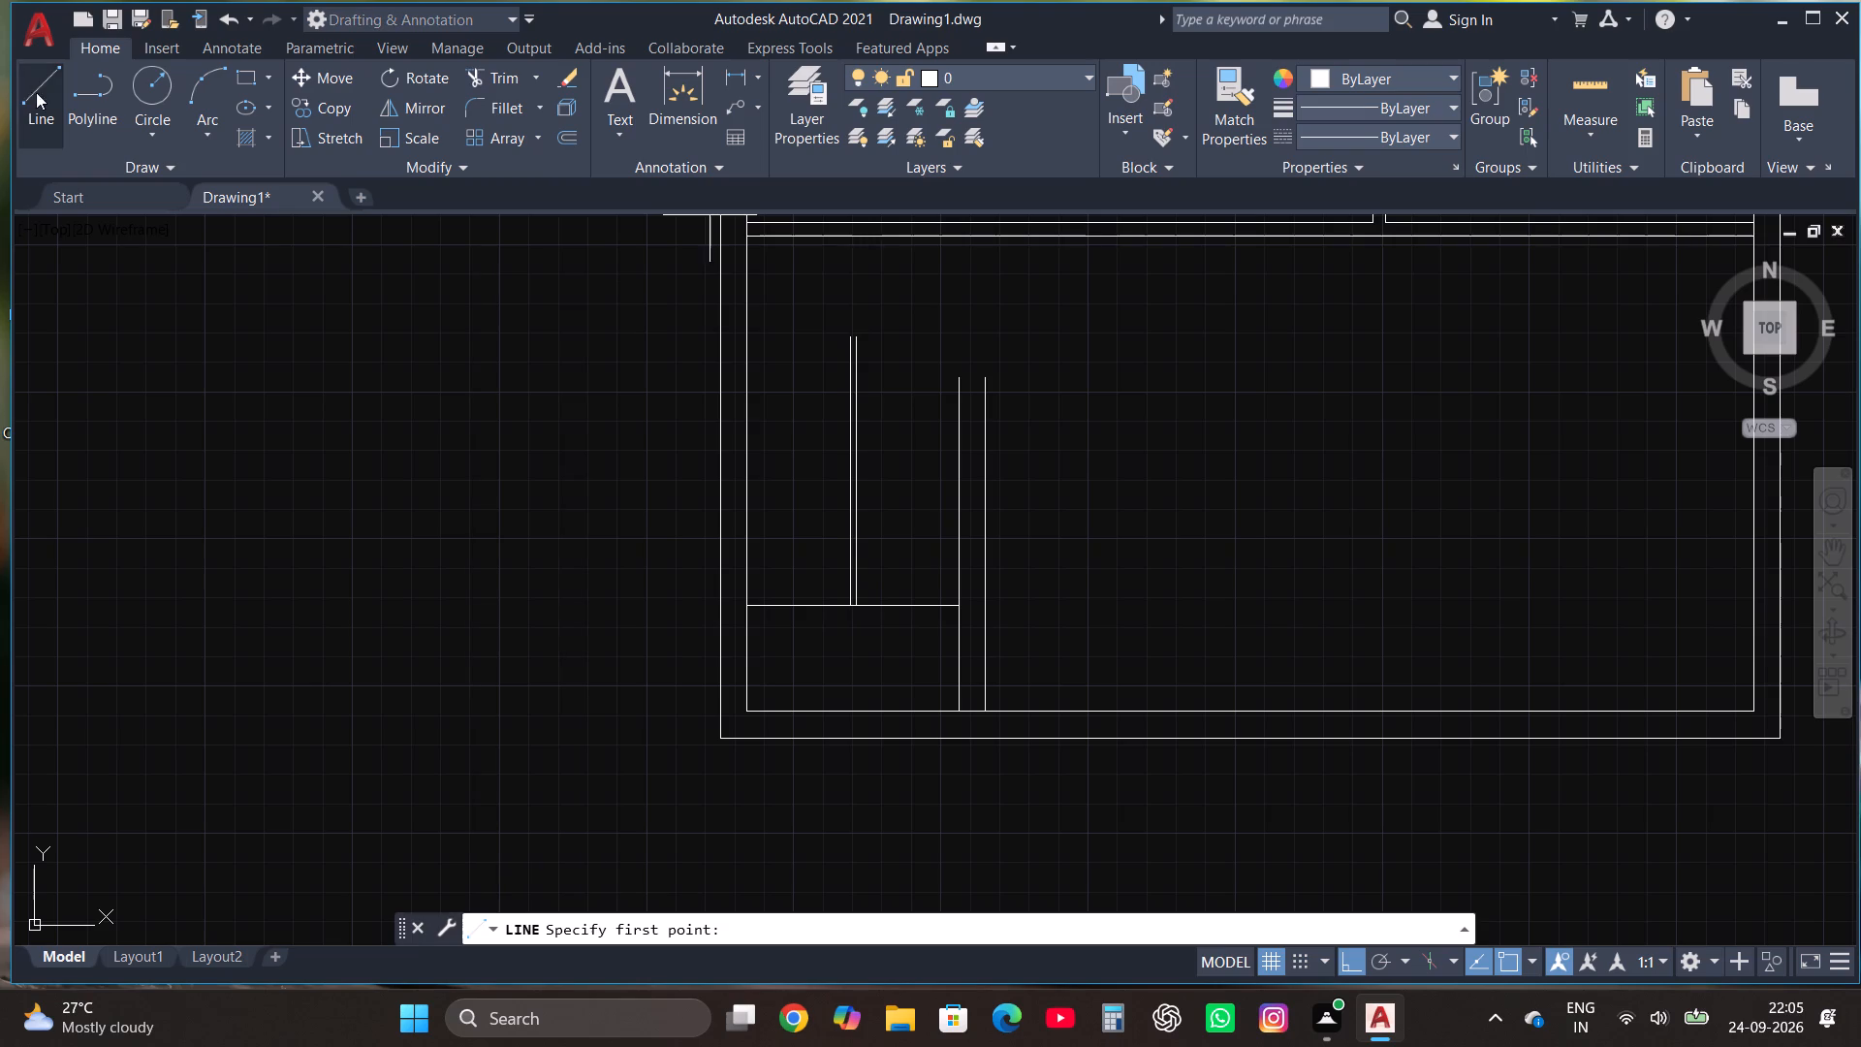
{"action": "left_click", "coordinate": [744, 345]}
{"action": "scroll", "coordinate": [994, 357], "scroll_direction": "up", "scroll_amount": 1}
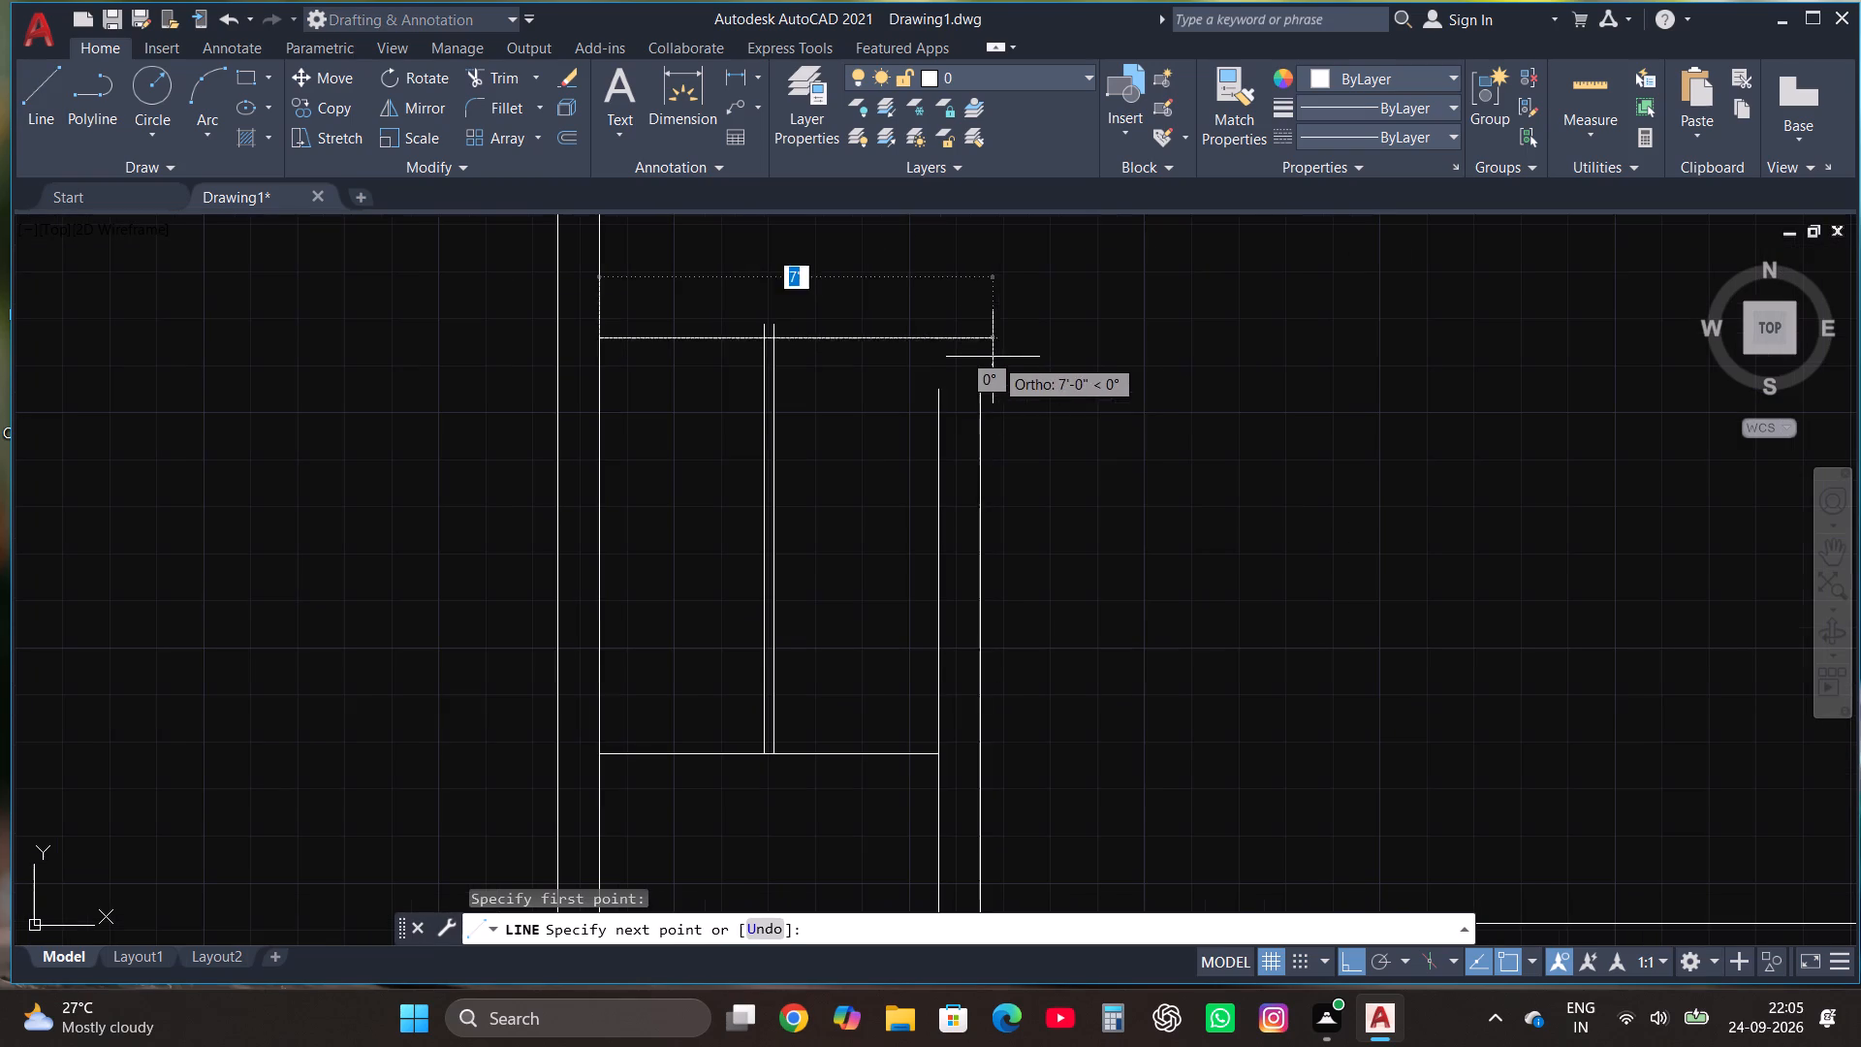
{"action": "left_click", "coordinate": [940, 351]}
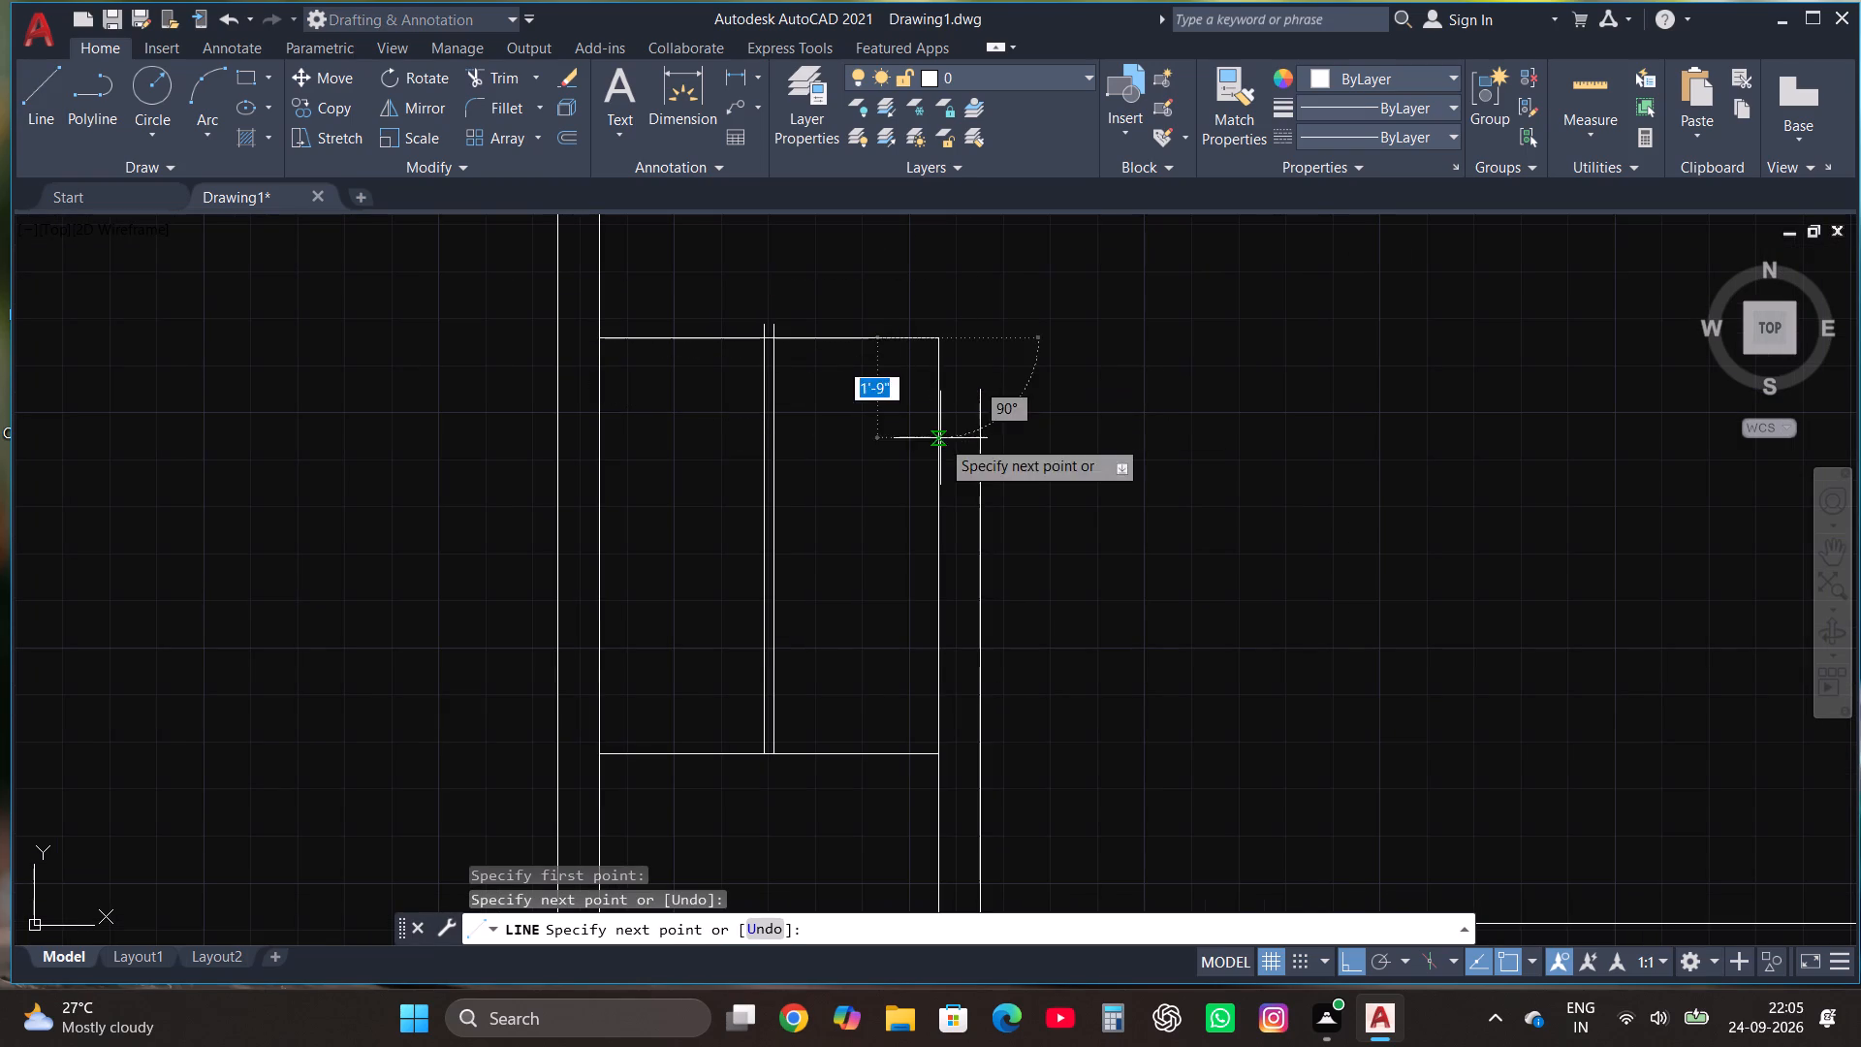
{"action": "left_click", "coordinate": [940, 438]}
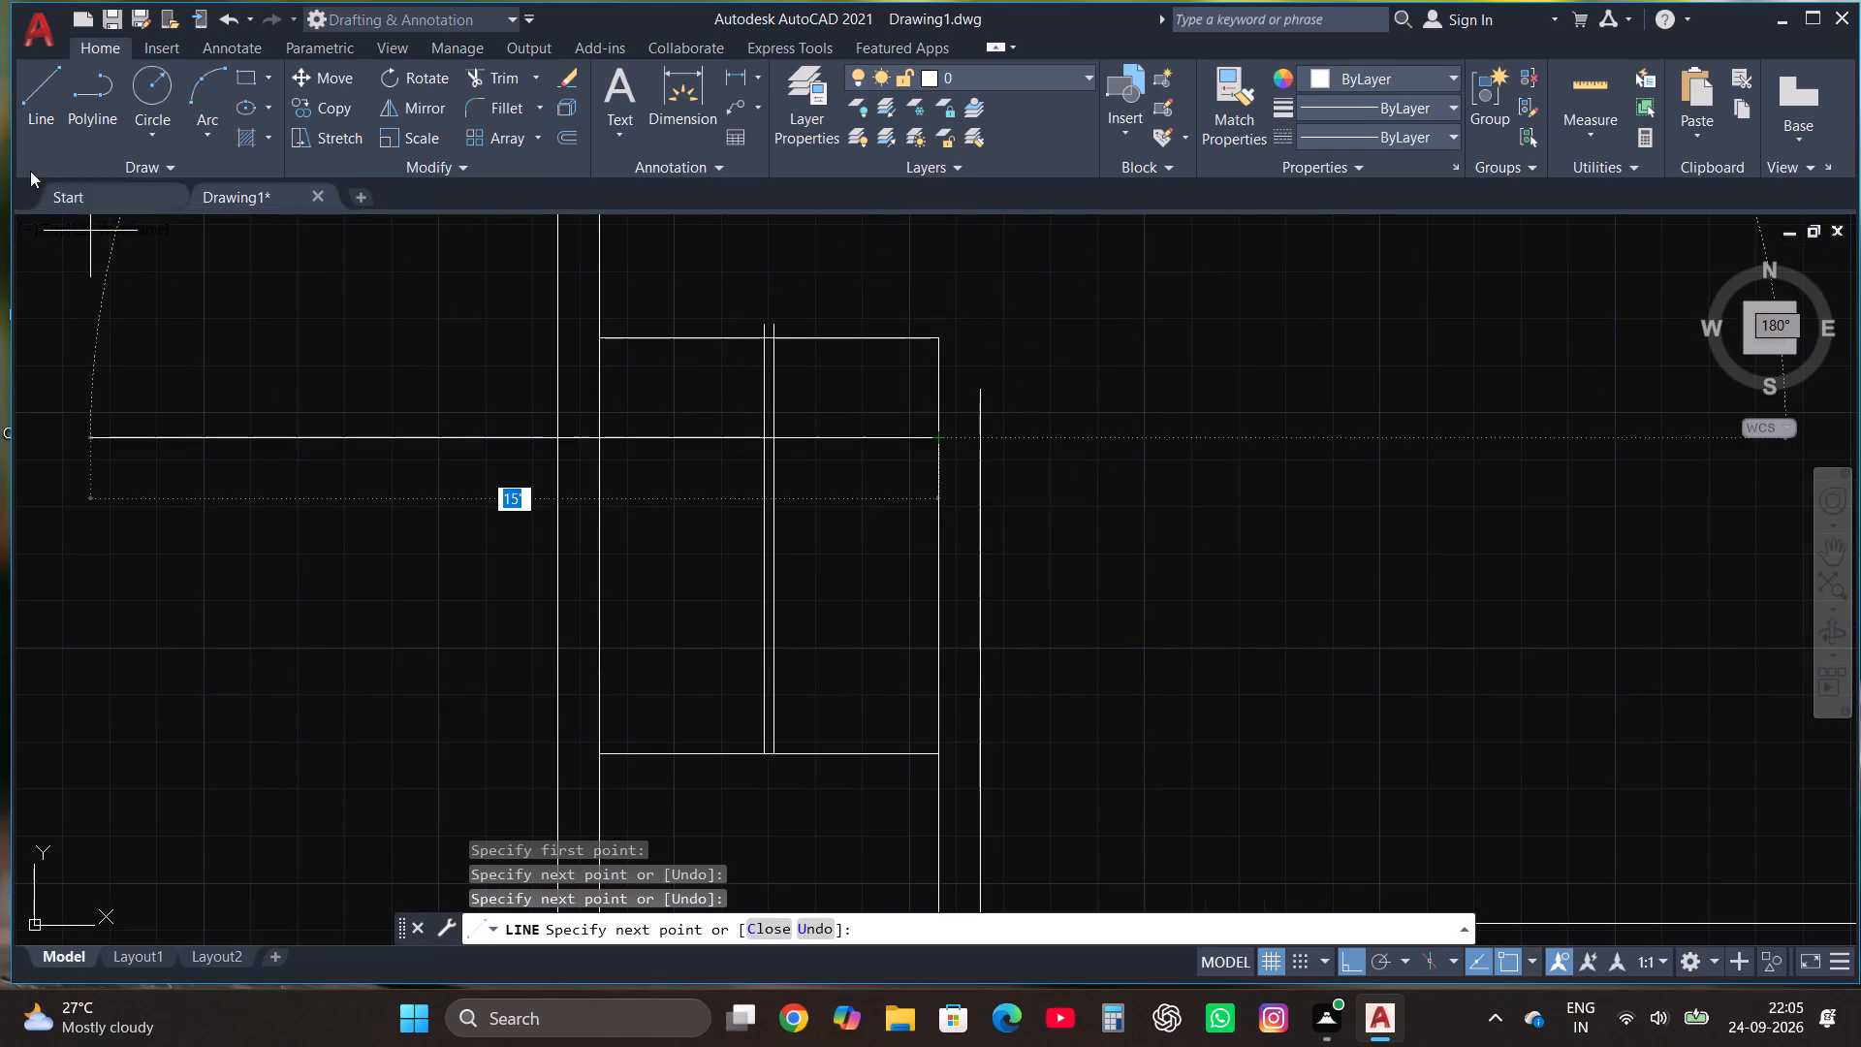
Extend the 9" wall's far face up to the new horizontal line's level and cap the wall's top with a line across.
{"action": "left_click", "coordinate": [38, 110]}
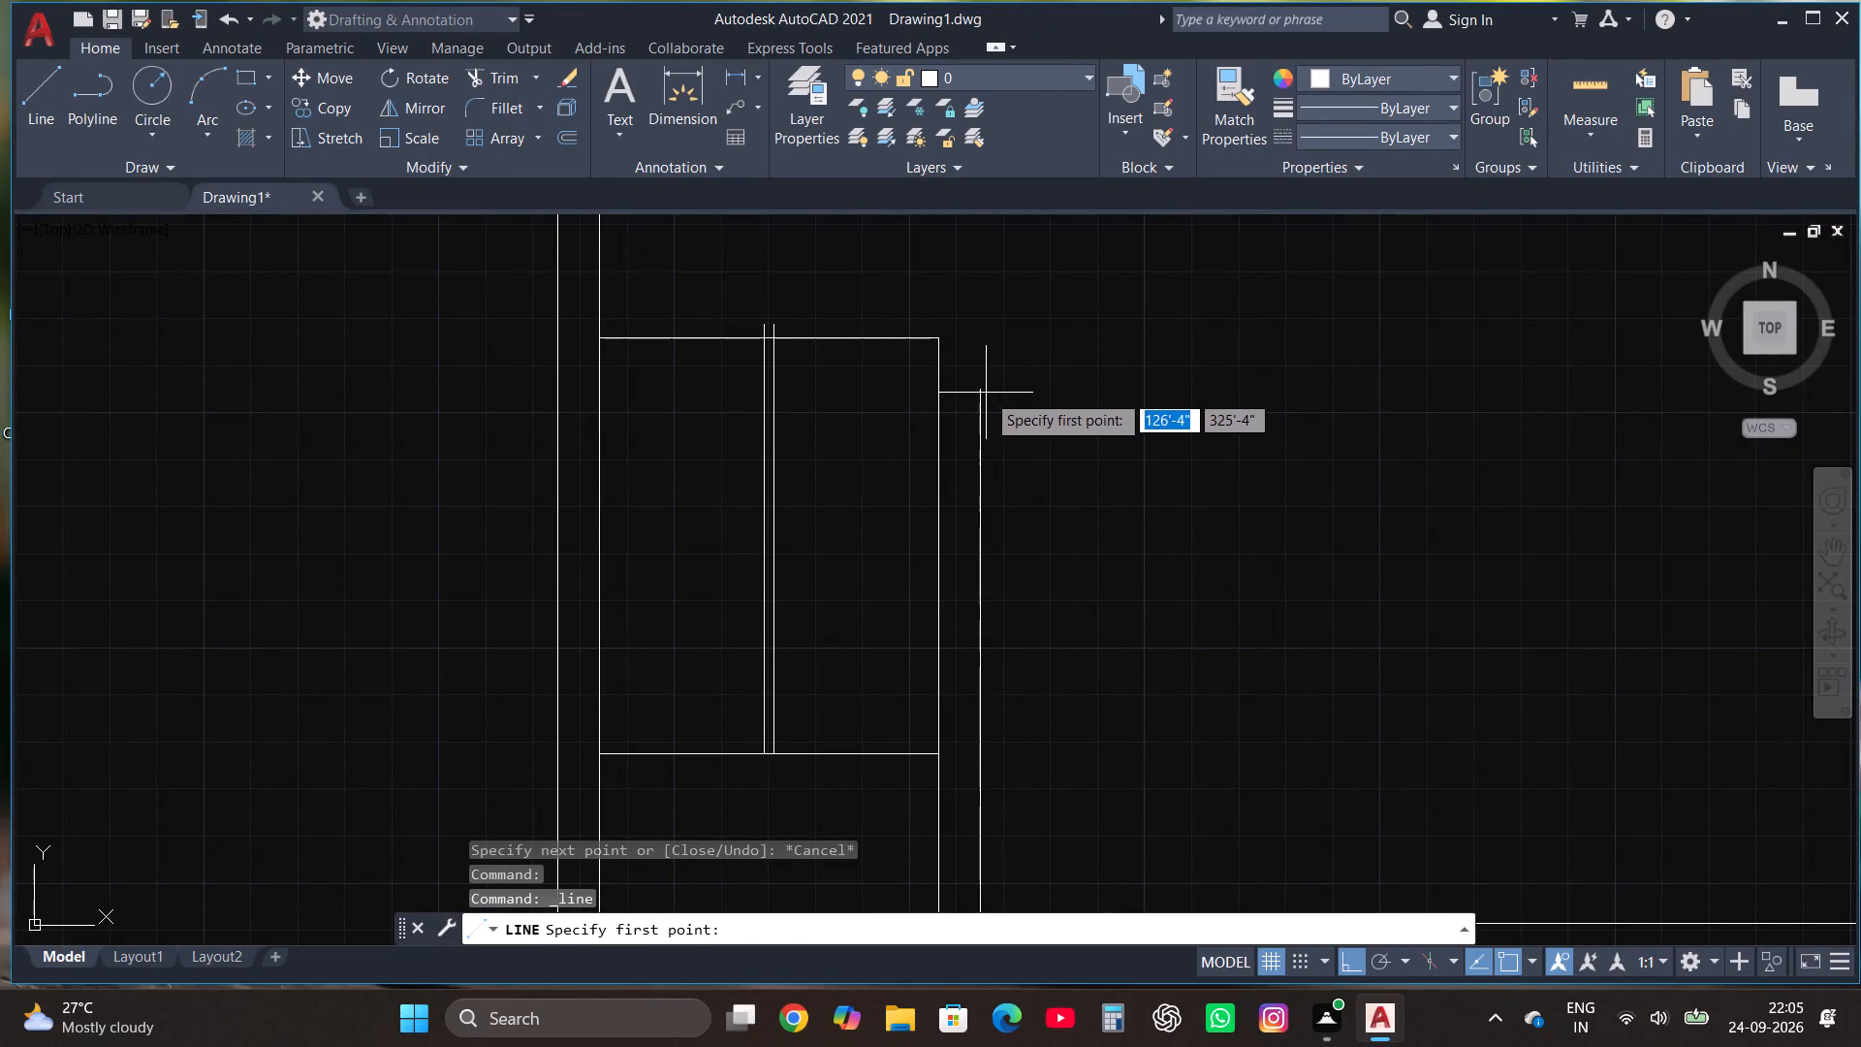
{"action": "left_click", "coordinate": [985, 393]}
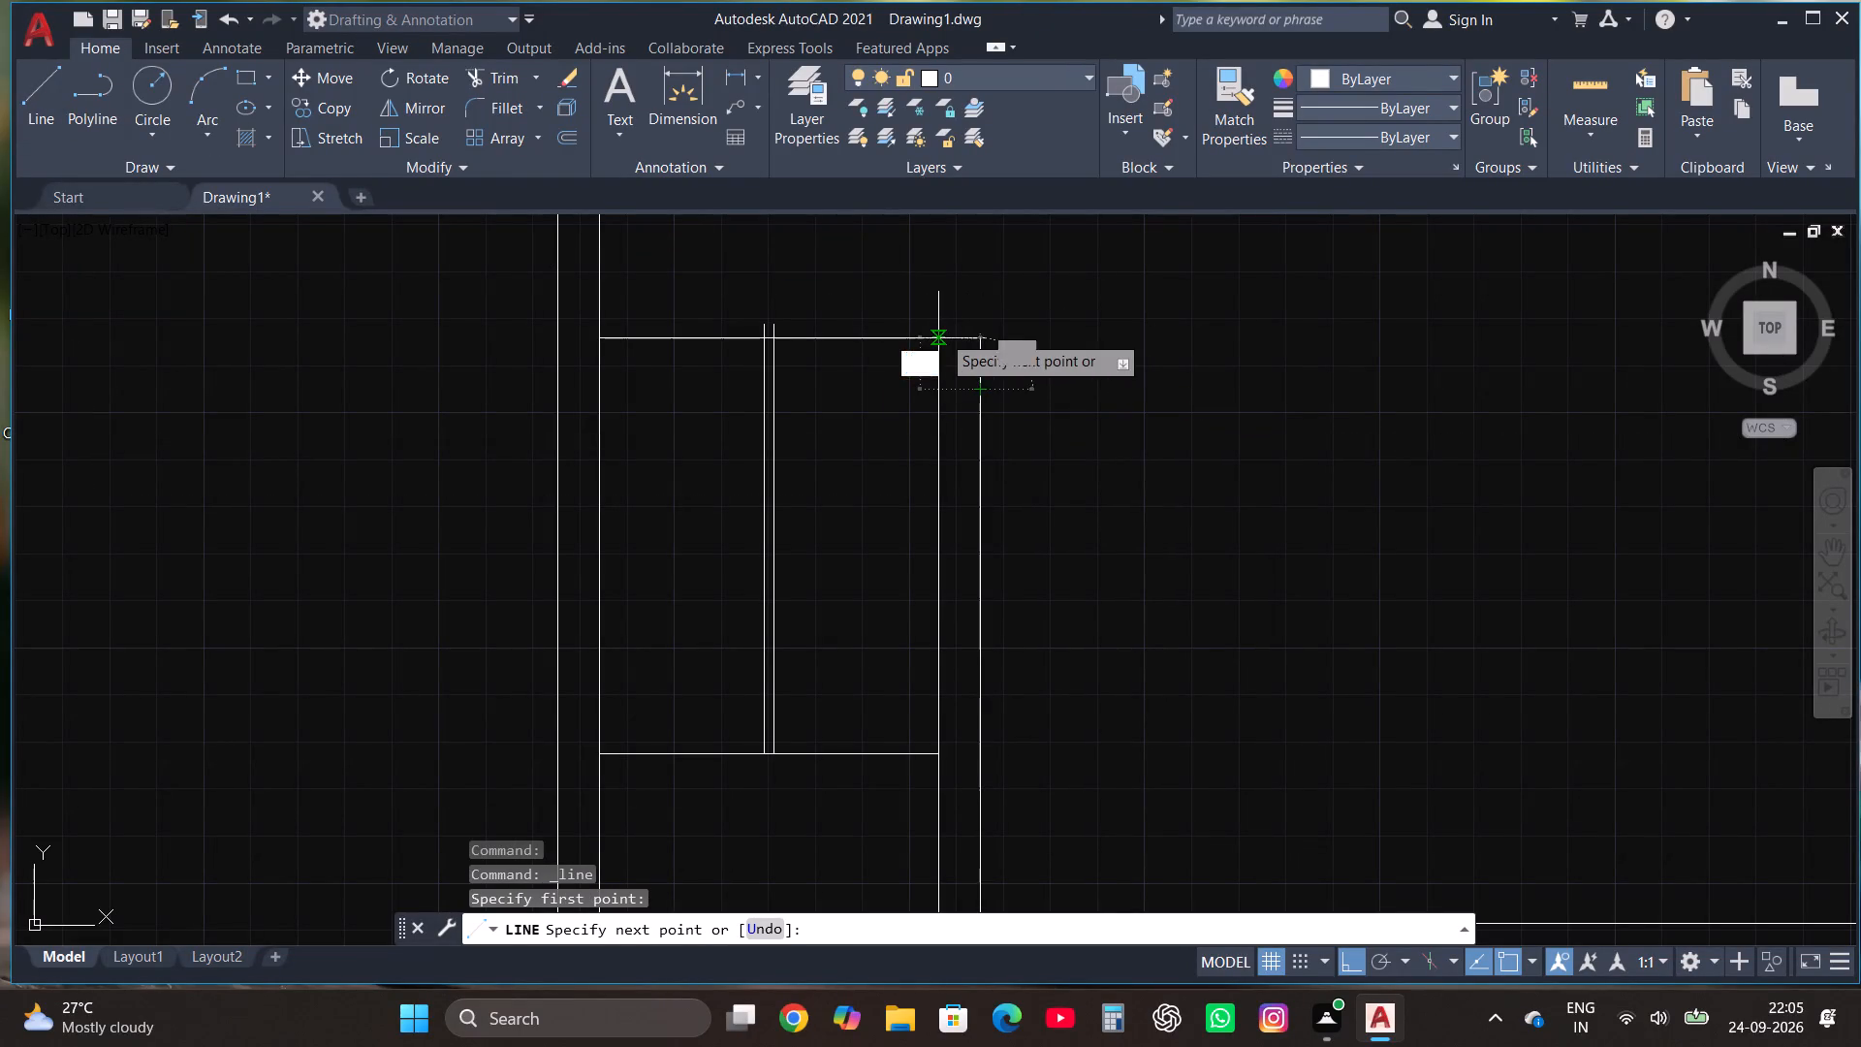
{"action": "left_click", "coordinate": [979, 335]}
{"action": "left_click", "coordinate": [887, 333]}
{"action": "key", "text": "Escape"}
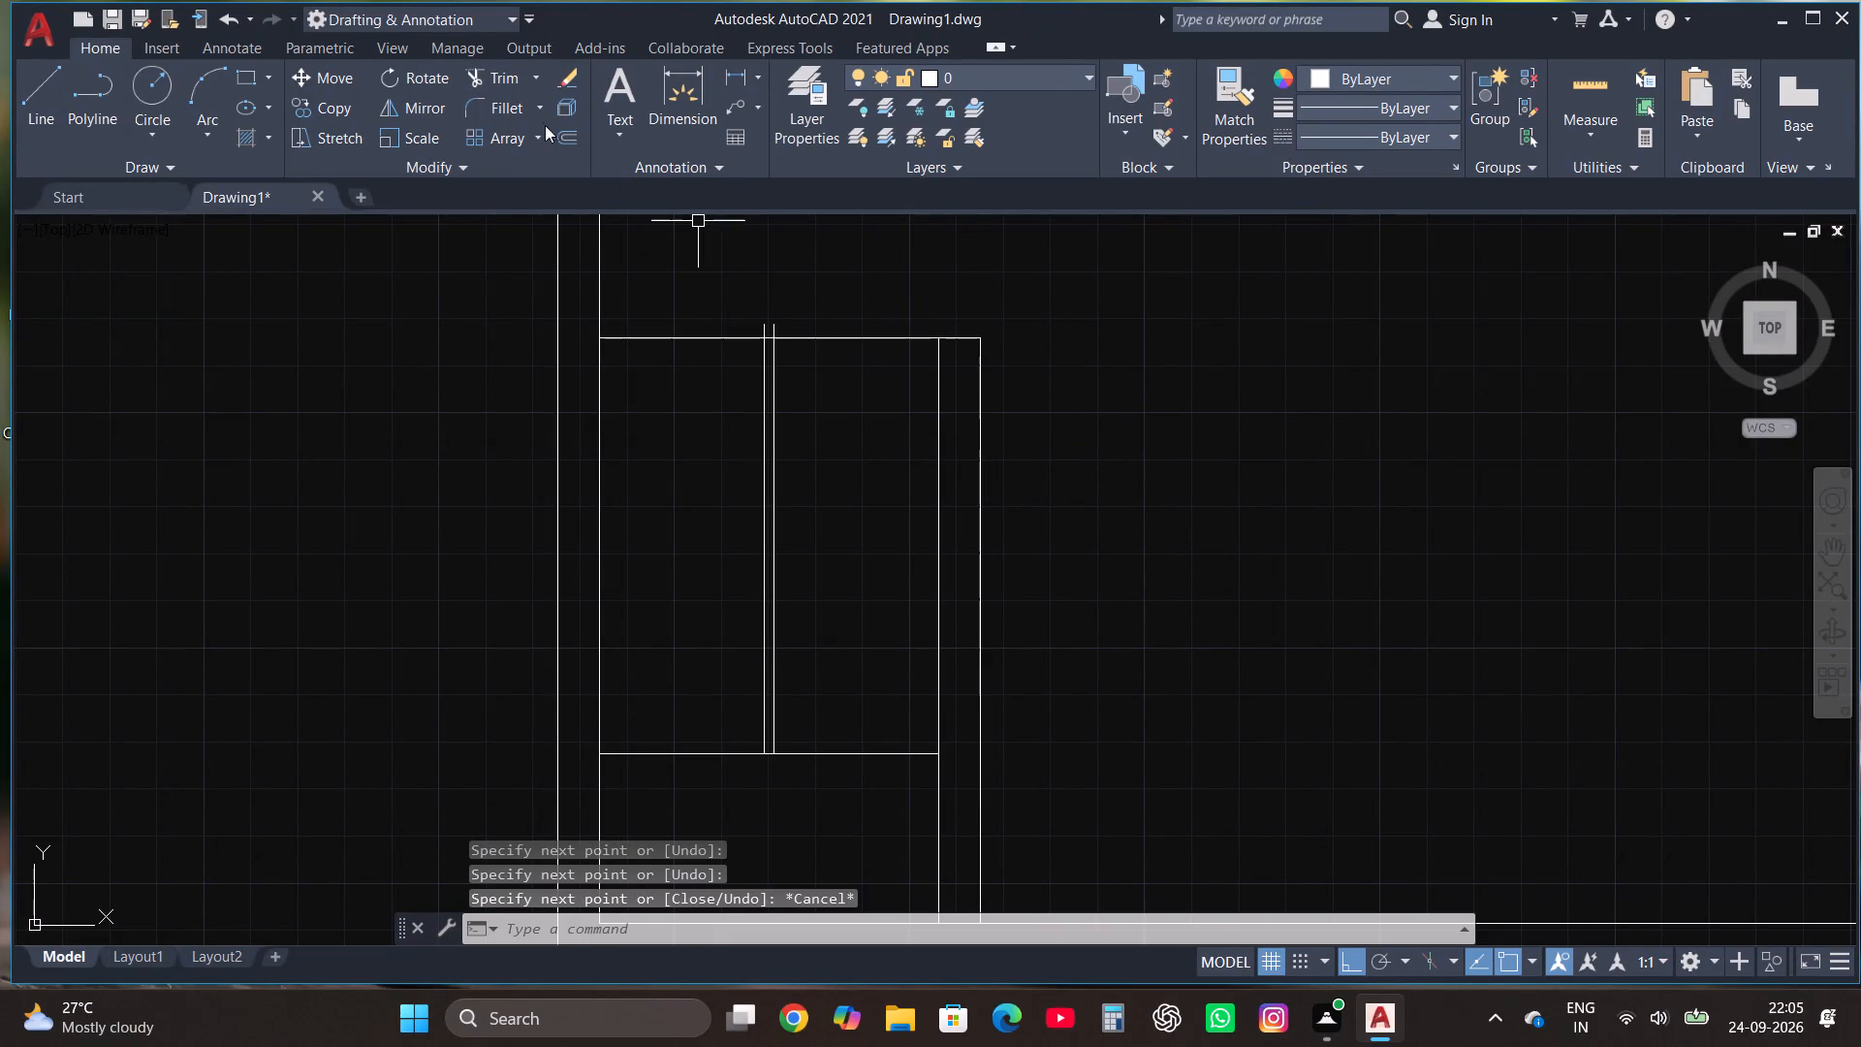
Trim the central vertical pair's overshoot above the top horizontal line.
{"action": "left_click", "coordinate": [509, 82]}
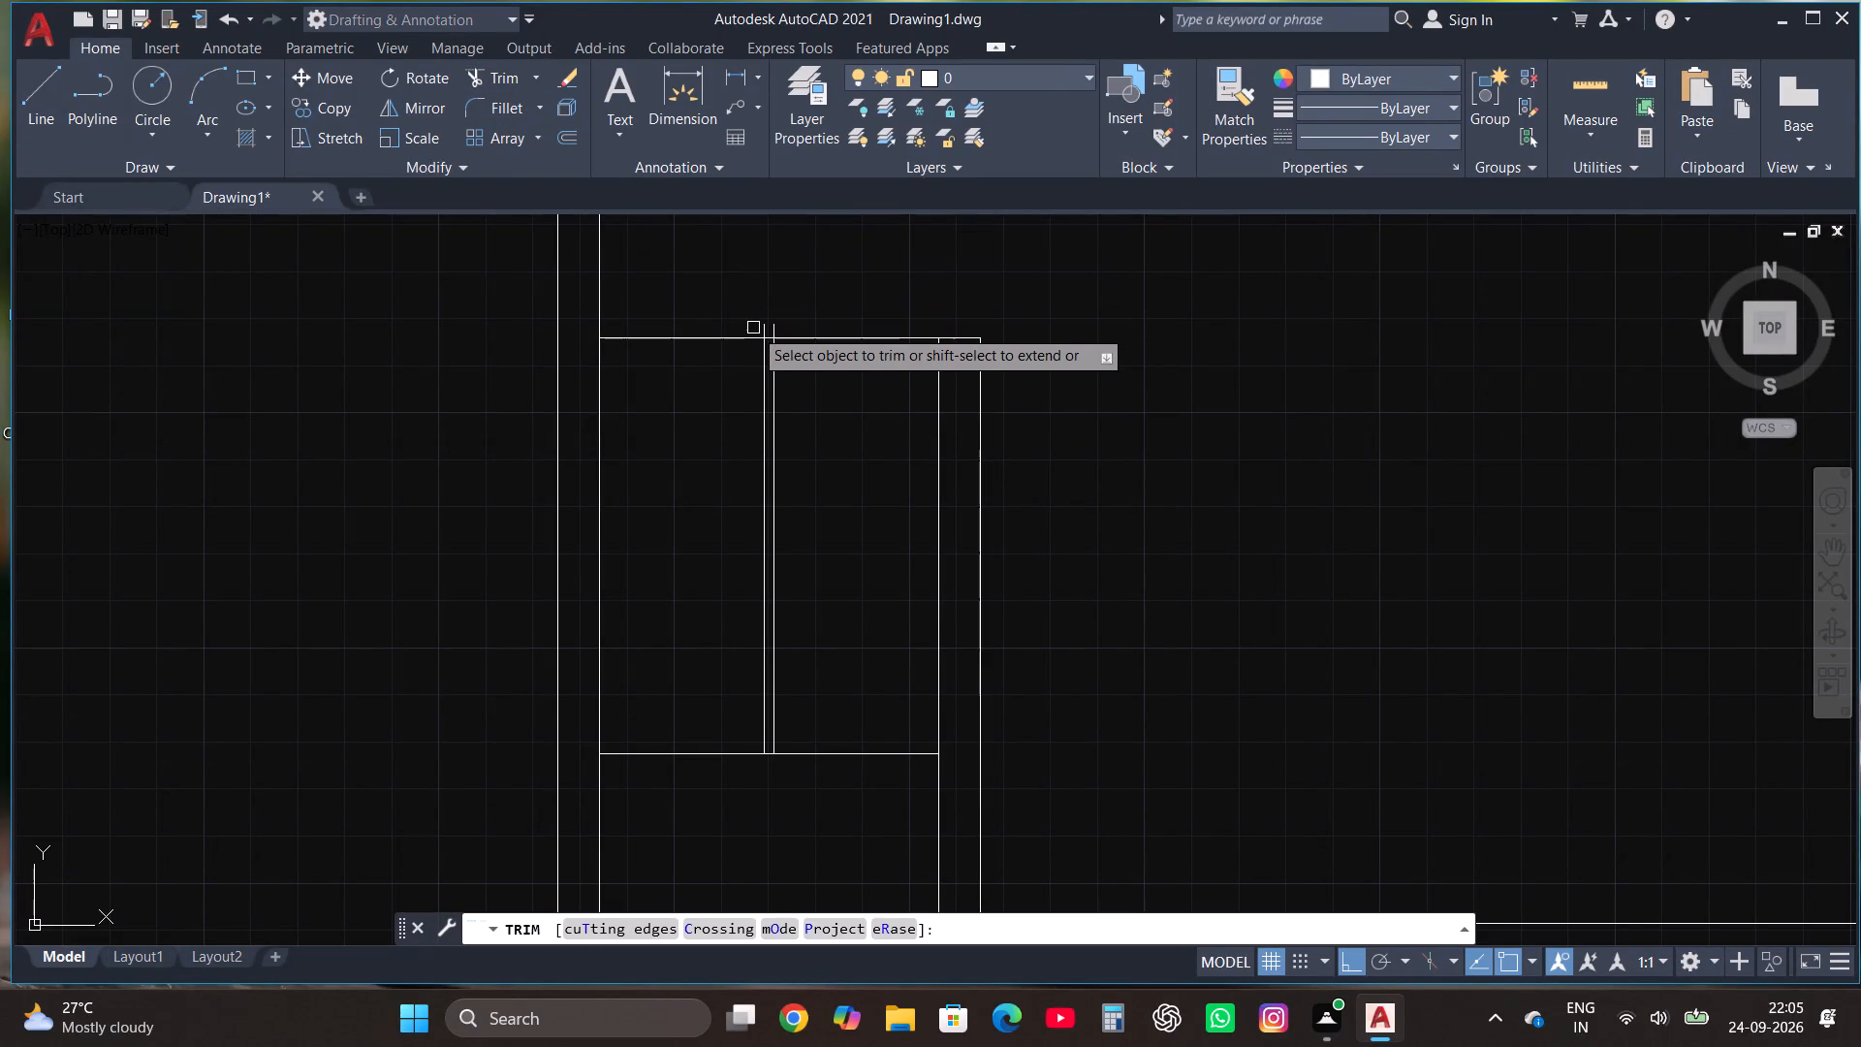
{"action": "left_click", "coordinate": [753, 328]}
{"action": "left_click", "coordinate": [815, 327]}
{"action": "key", "text": "Escape"}
Offset the short horizontal line upward five times in succession at 8" spacing to form stair treads.
{"action": "scroll", "coordinate": [848, 283], "scroll_direction": "down", "scroll_amount": 1}
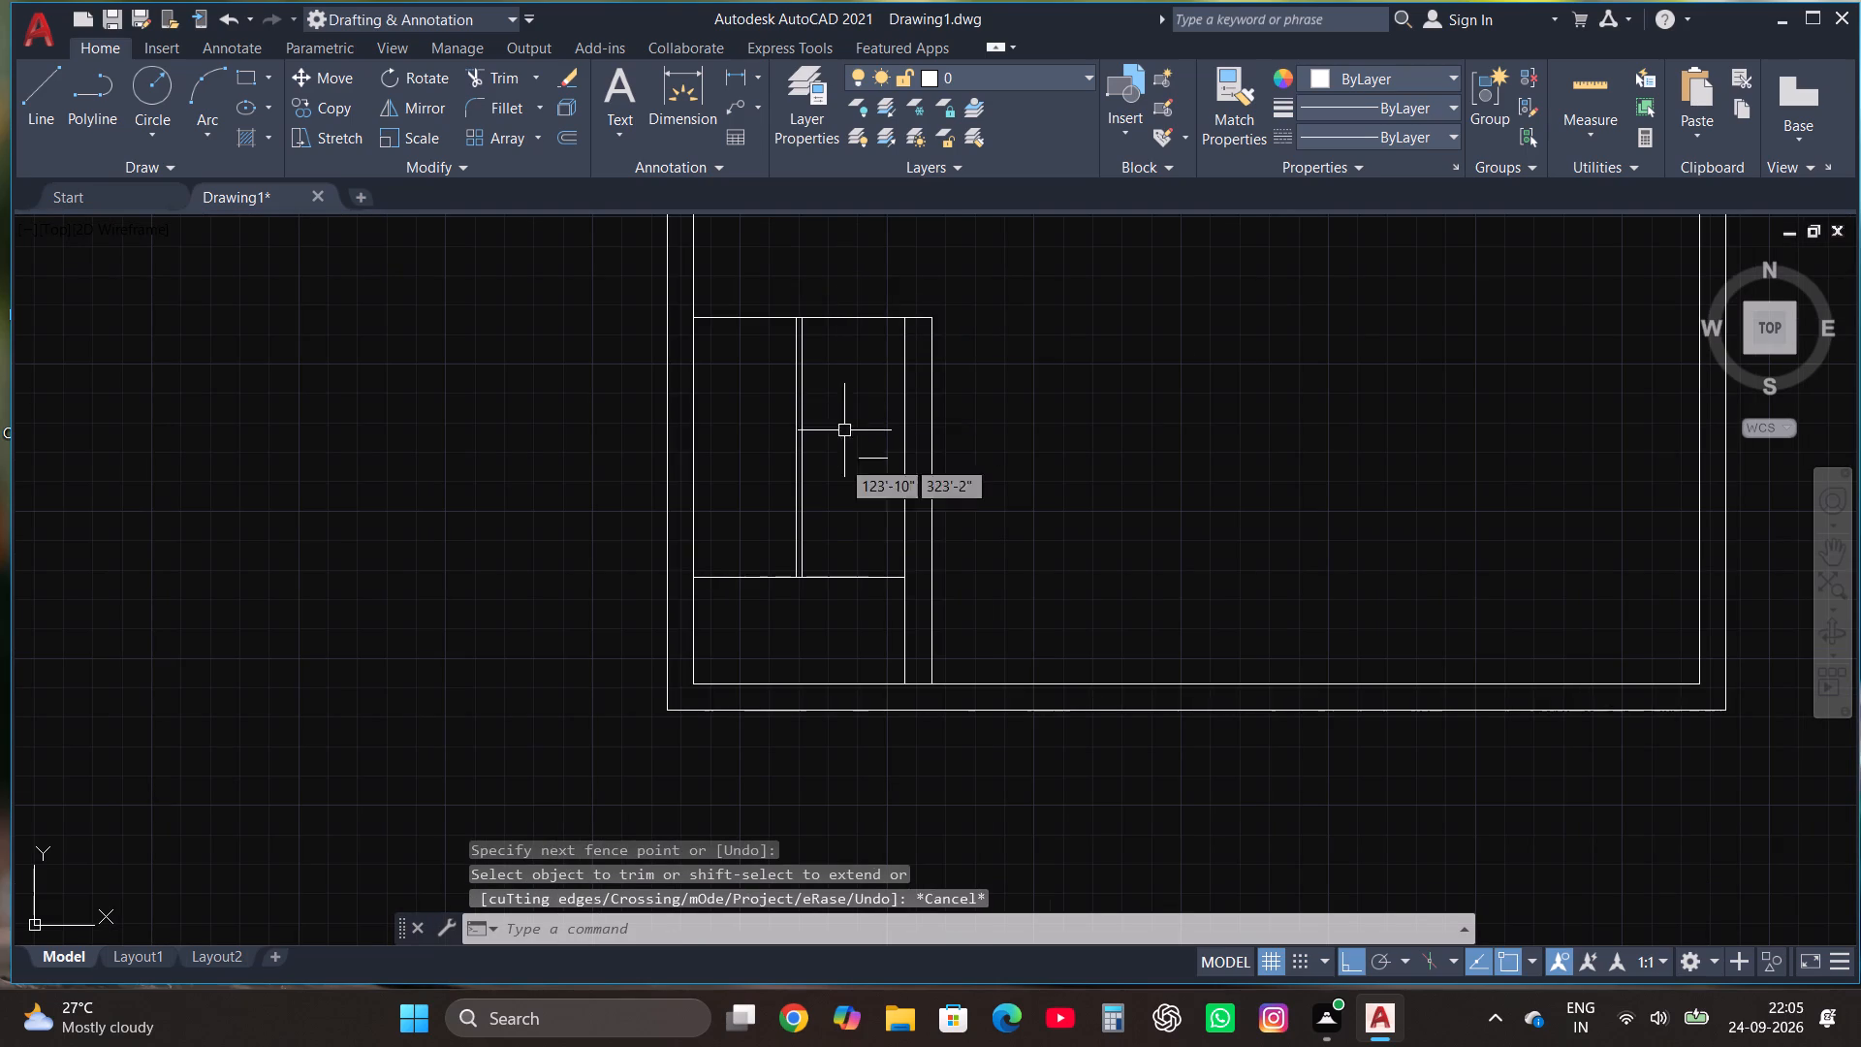
{"action": "scroll", "coordinate": [834, 503], "scroll_direction": "up", "scroll_amount": 1}
{"action": "left_click", "coordinate": [718, 622]}
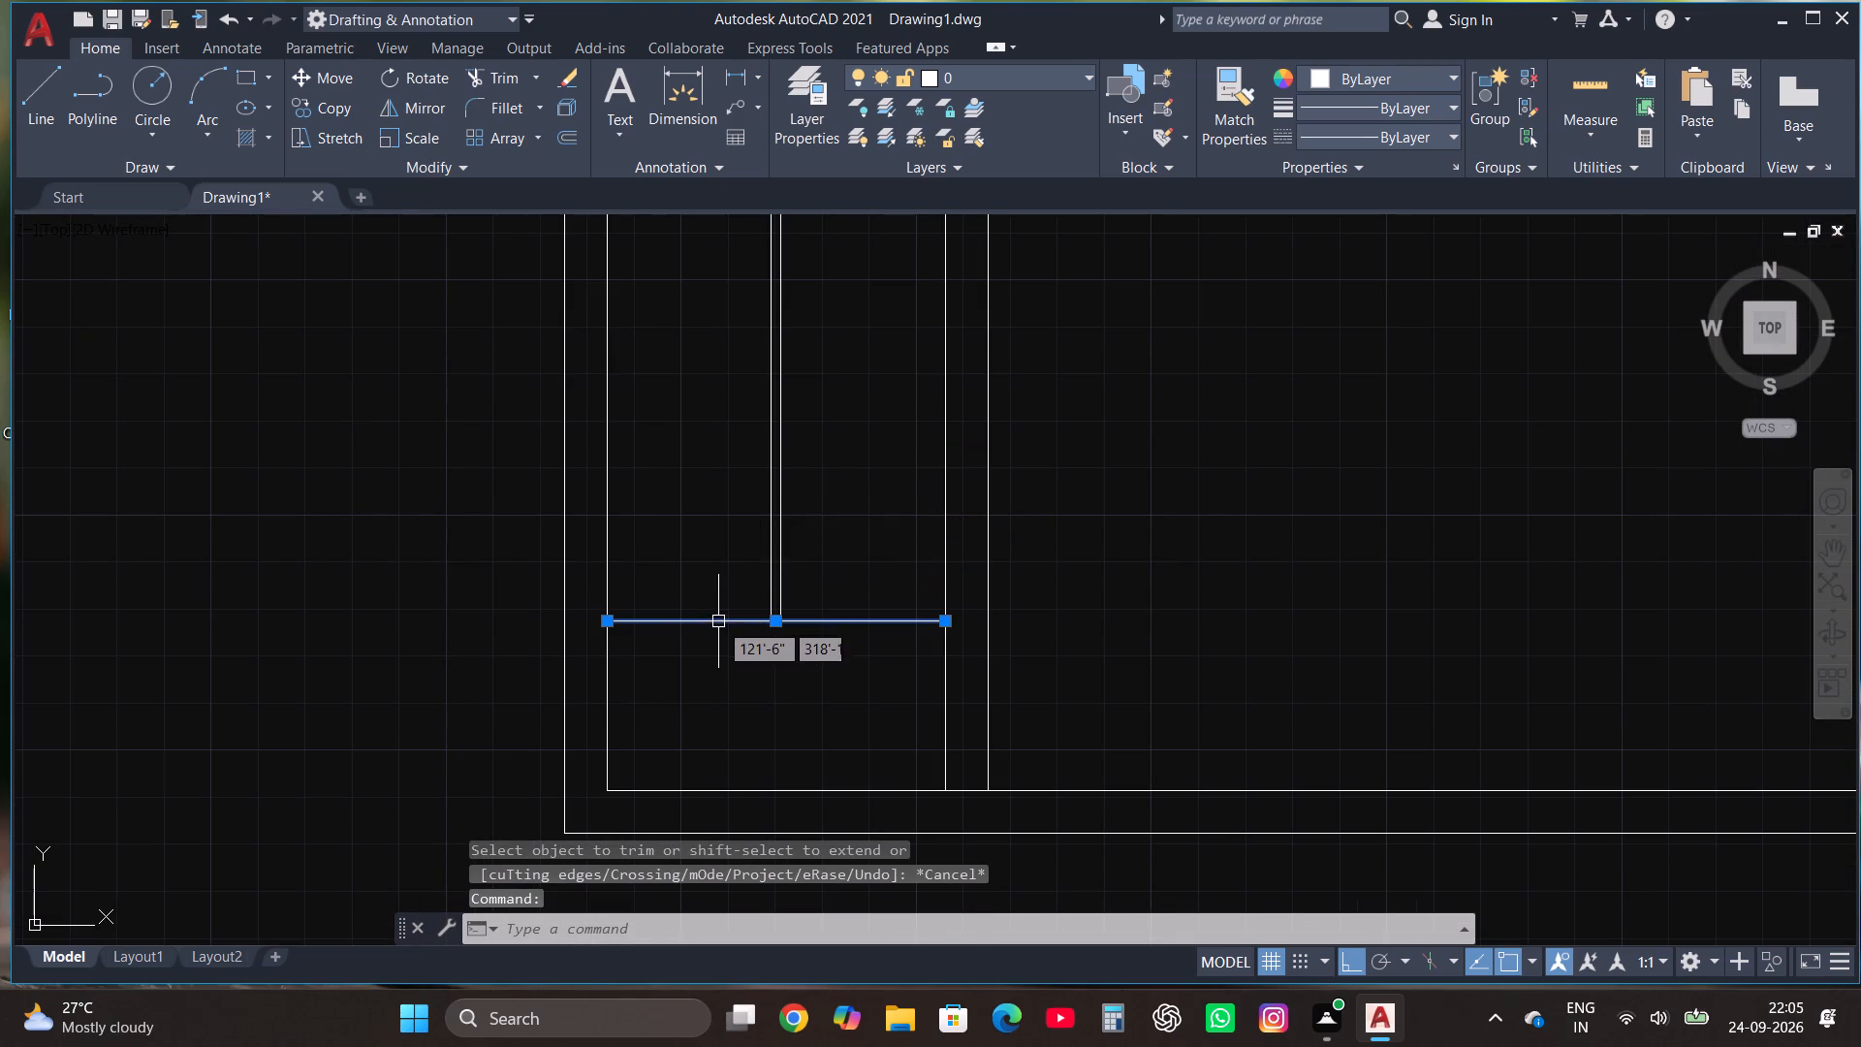
{"action": "left_click", "coordinate": [570, 137]}
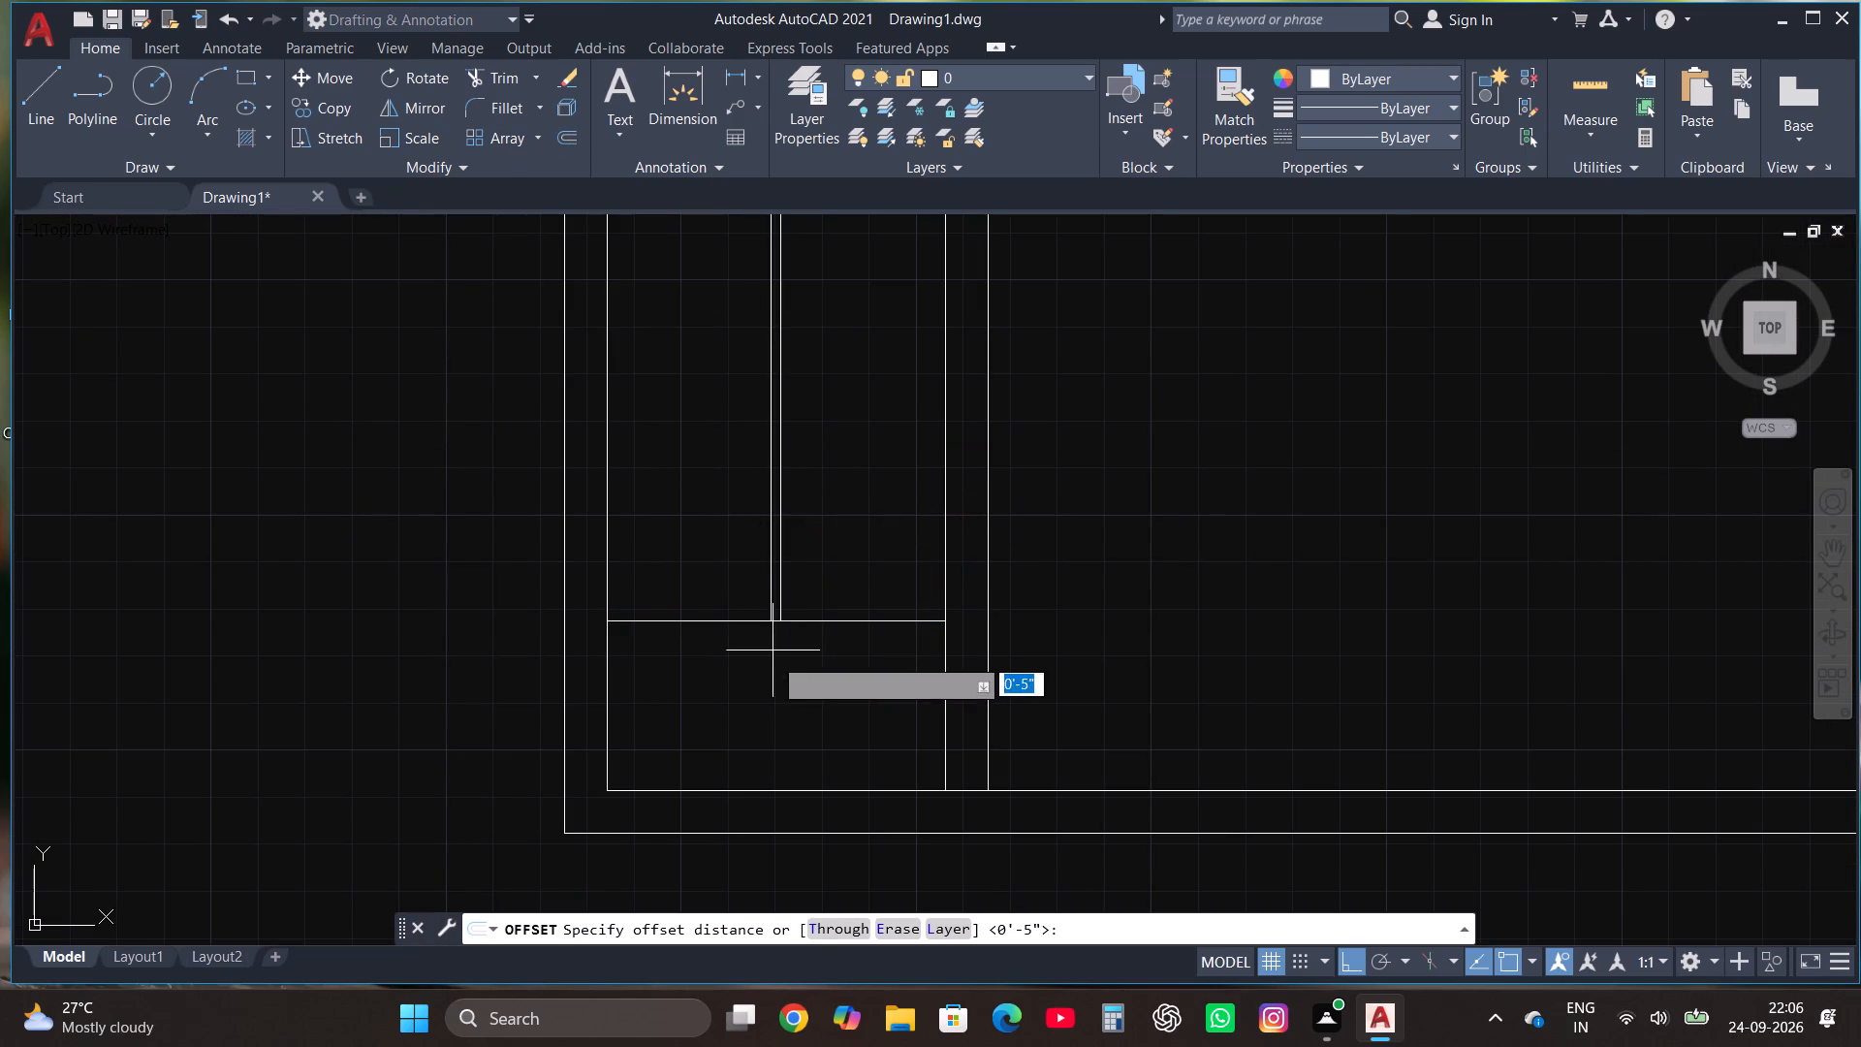
{"action": "left_click", "coordinate": [714, 623]}
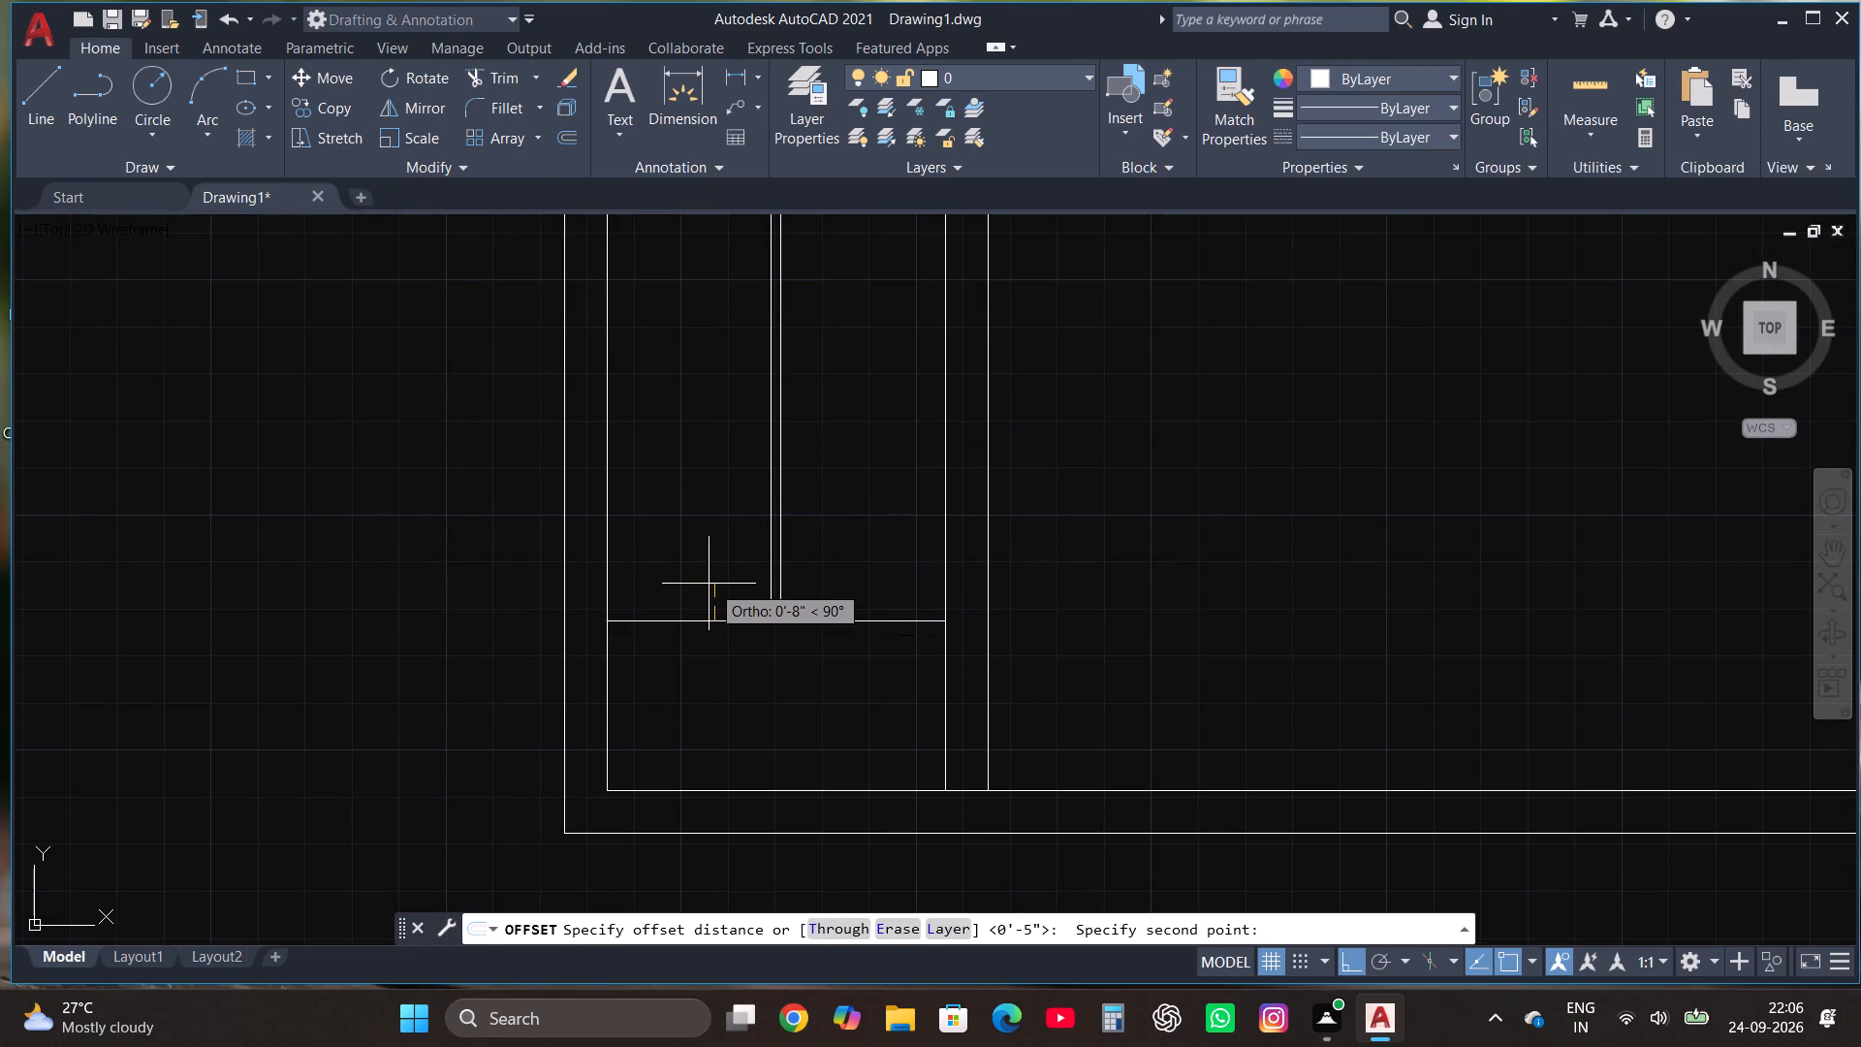
{"action": "type", "text": "8\""}
{"action": "key", "text": "Return"}
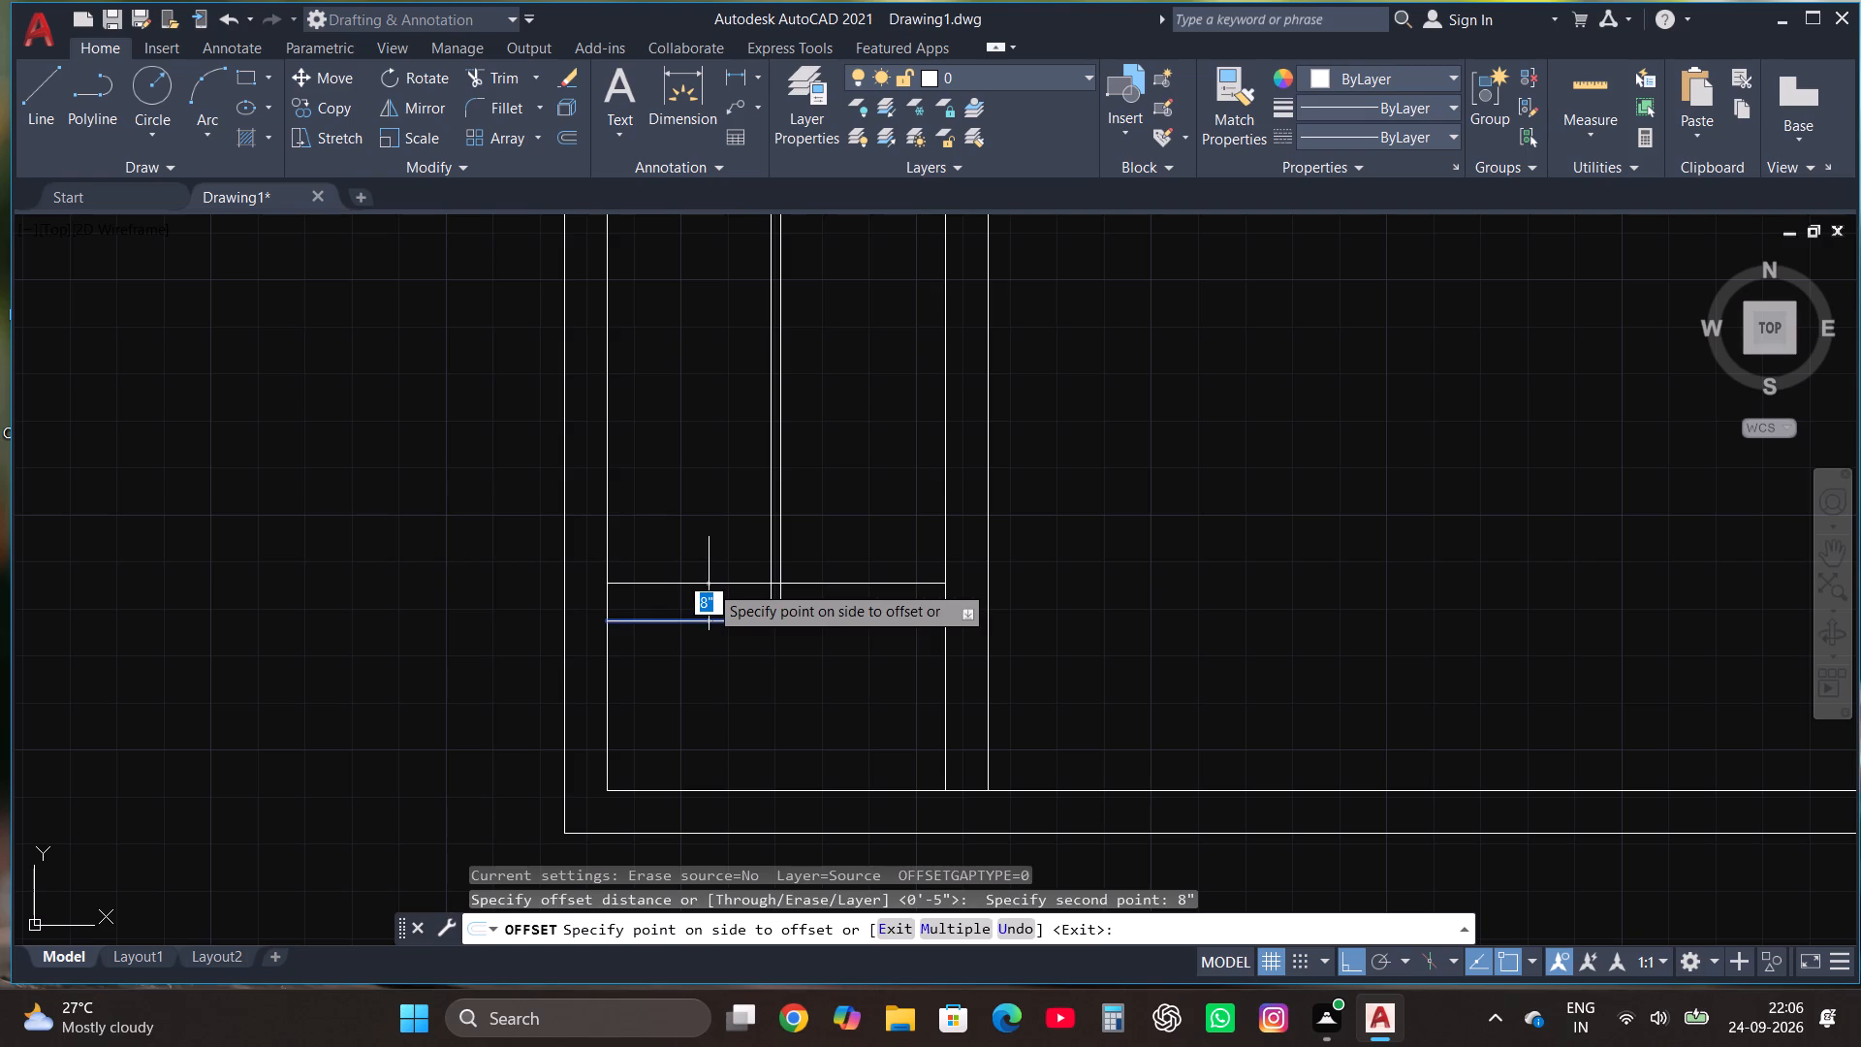
{"action": "left_click", "coordinate": [709, 584]}
{"action": "left_click", "coordinate": [709, 584]}
{"action": "left_click", "coordinate": [718, 494]}
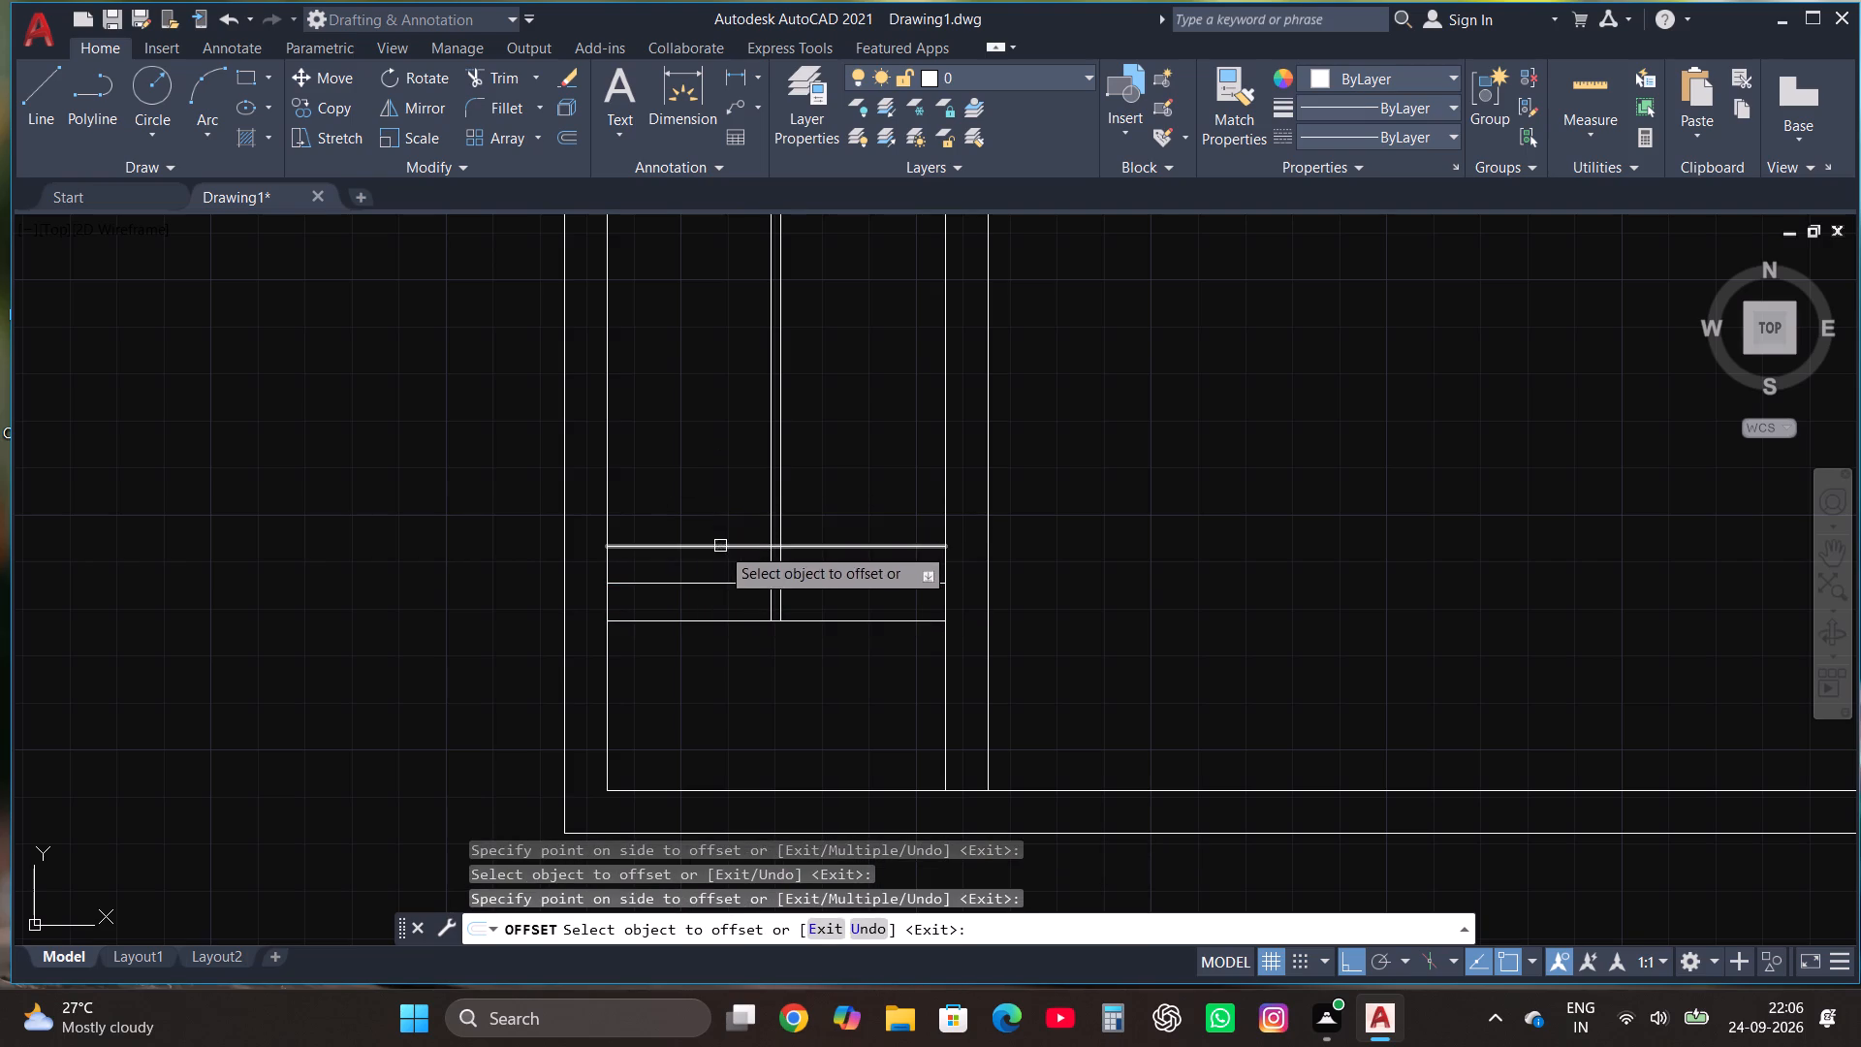
{"action": "left_click", "coordinate": [720, 546]}
{"action": "left_click", "coordinate": [723, 497]}
{"action": "left_click", "coordinate": [726, 510]}
{"action": "left_click", "coordinate": [728, 470]}
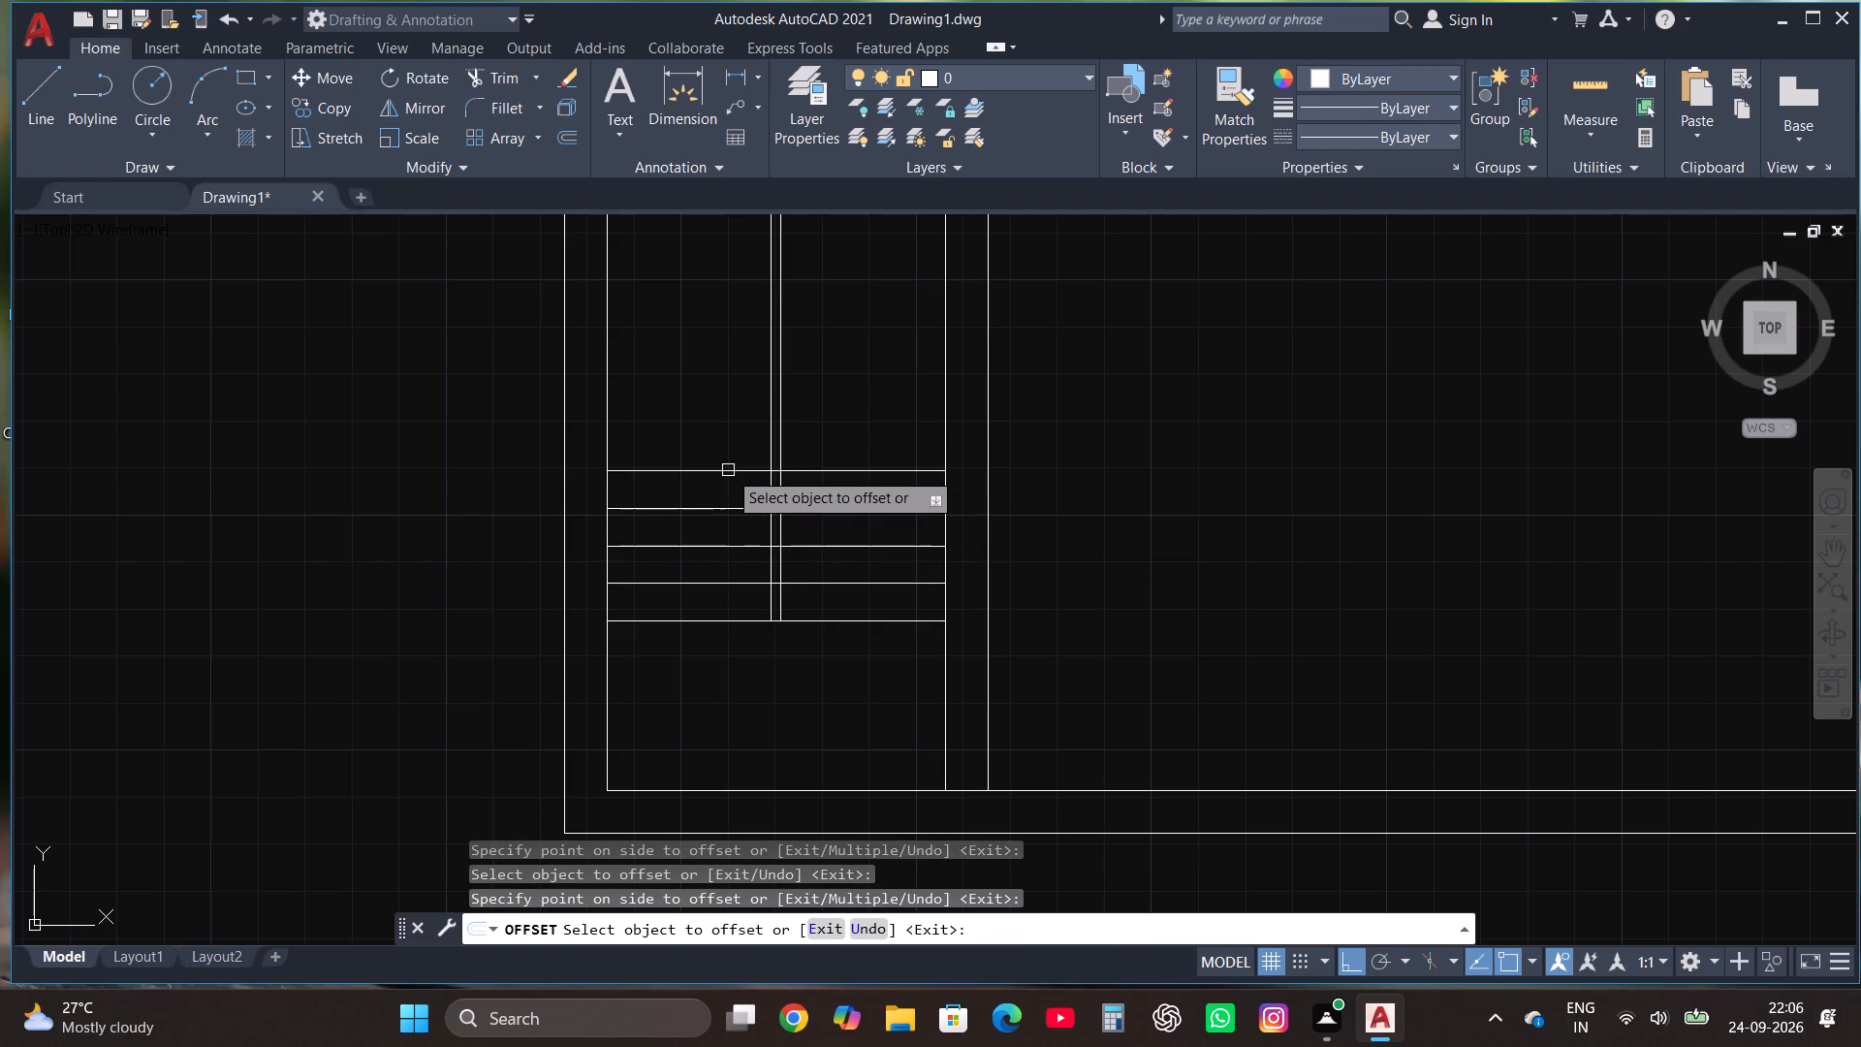
{"action": "left_click", "coordinate": [728, 470]}
{"action": "left_click", "coordinate": [728, 393]}
Offset five more stair treads upward at the same 8" spacing, continuing toward the top horizontal line.
{"action": "scroll", "coordinate": [834, 414], "scroll_direction": "down", "scroll_amount": 1}
{"action": "left_click", "coordinate": [828, 425]}
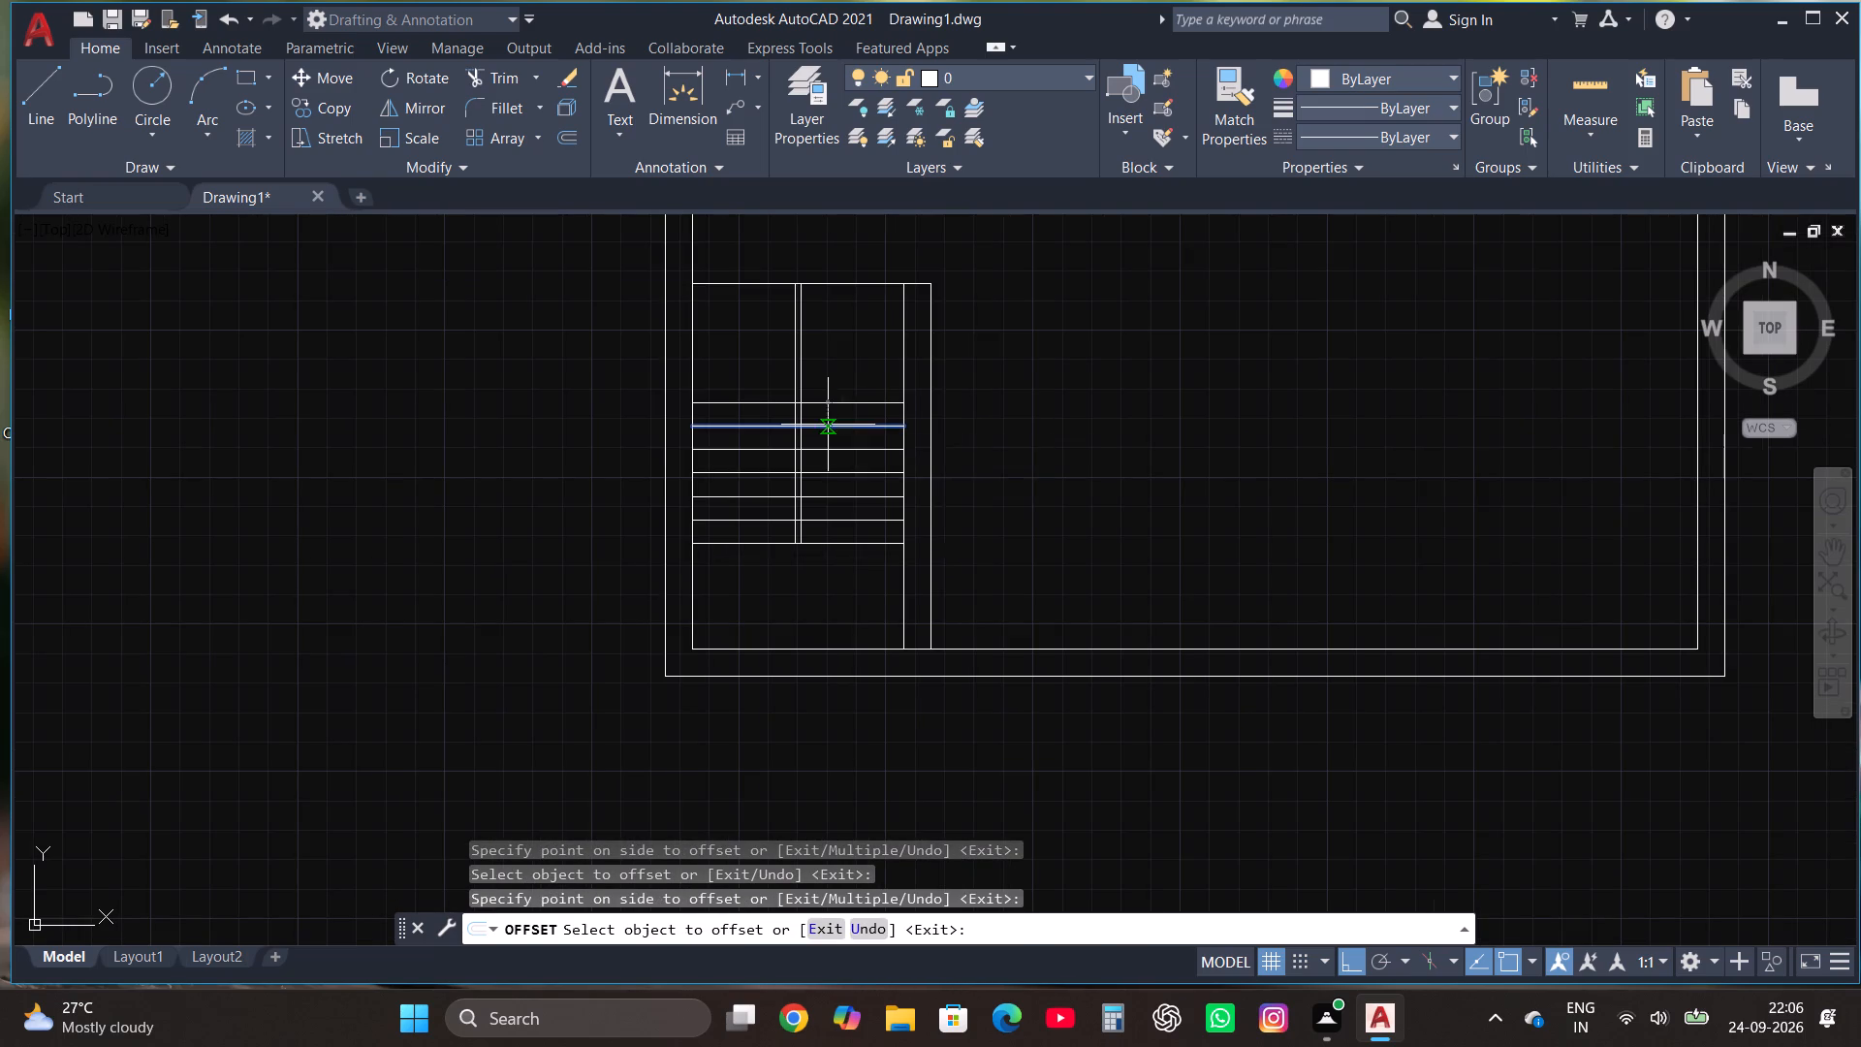
{"action": "left_click", "coordinate": [835, 376]}
{"action": "left_click", "coordinate": [838, 401]}
{"action": "left_click", "coordinate": [843, 361]}
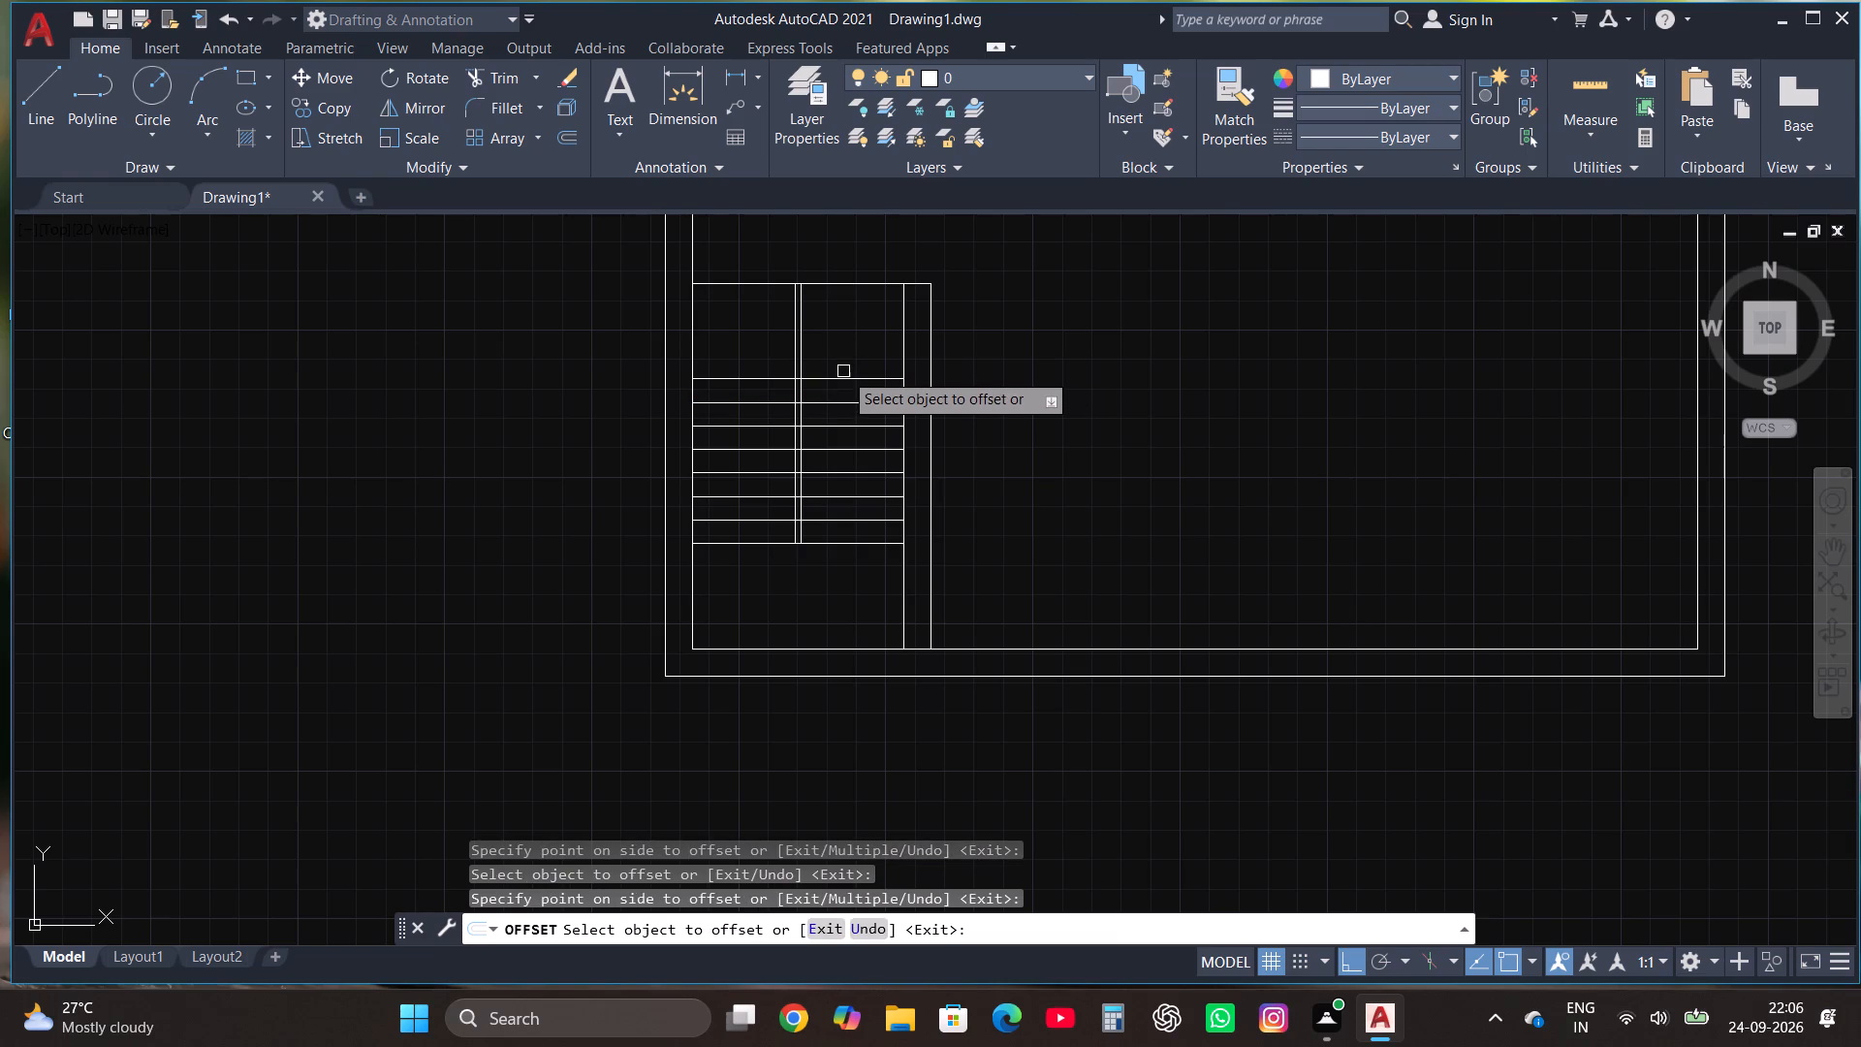
{"action": "left_click", "coordinate": [844, 371]}
{"action": "left_click", "coordinate": [844, 375]}
{"action": "left_click", "coordinate": [848, 351]}
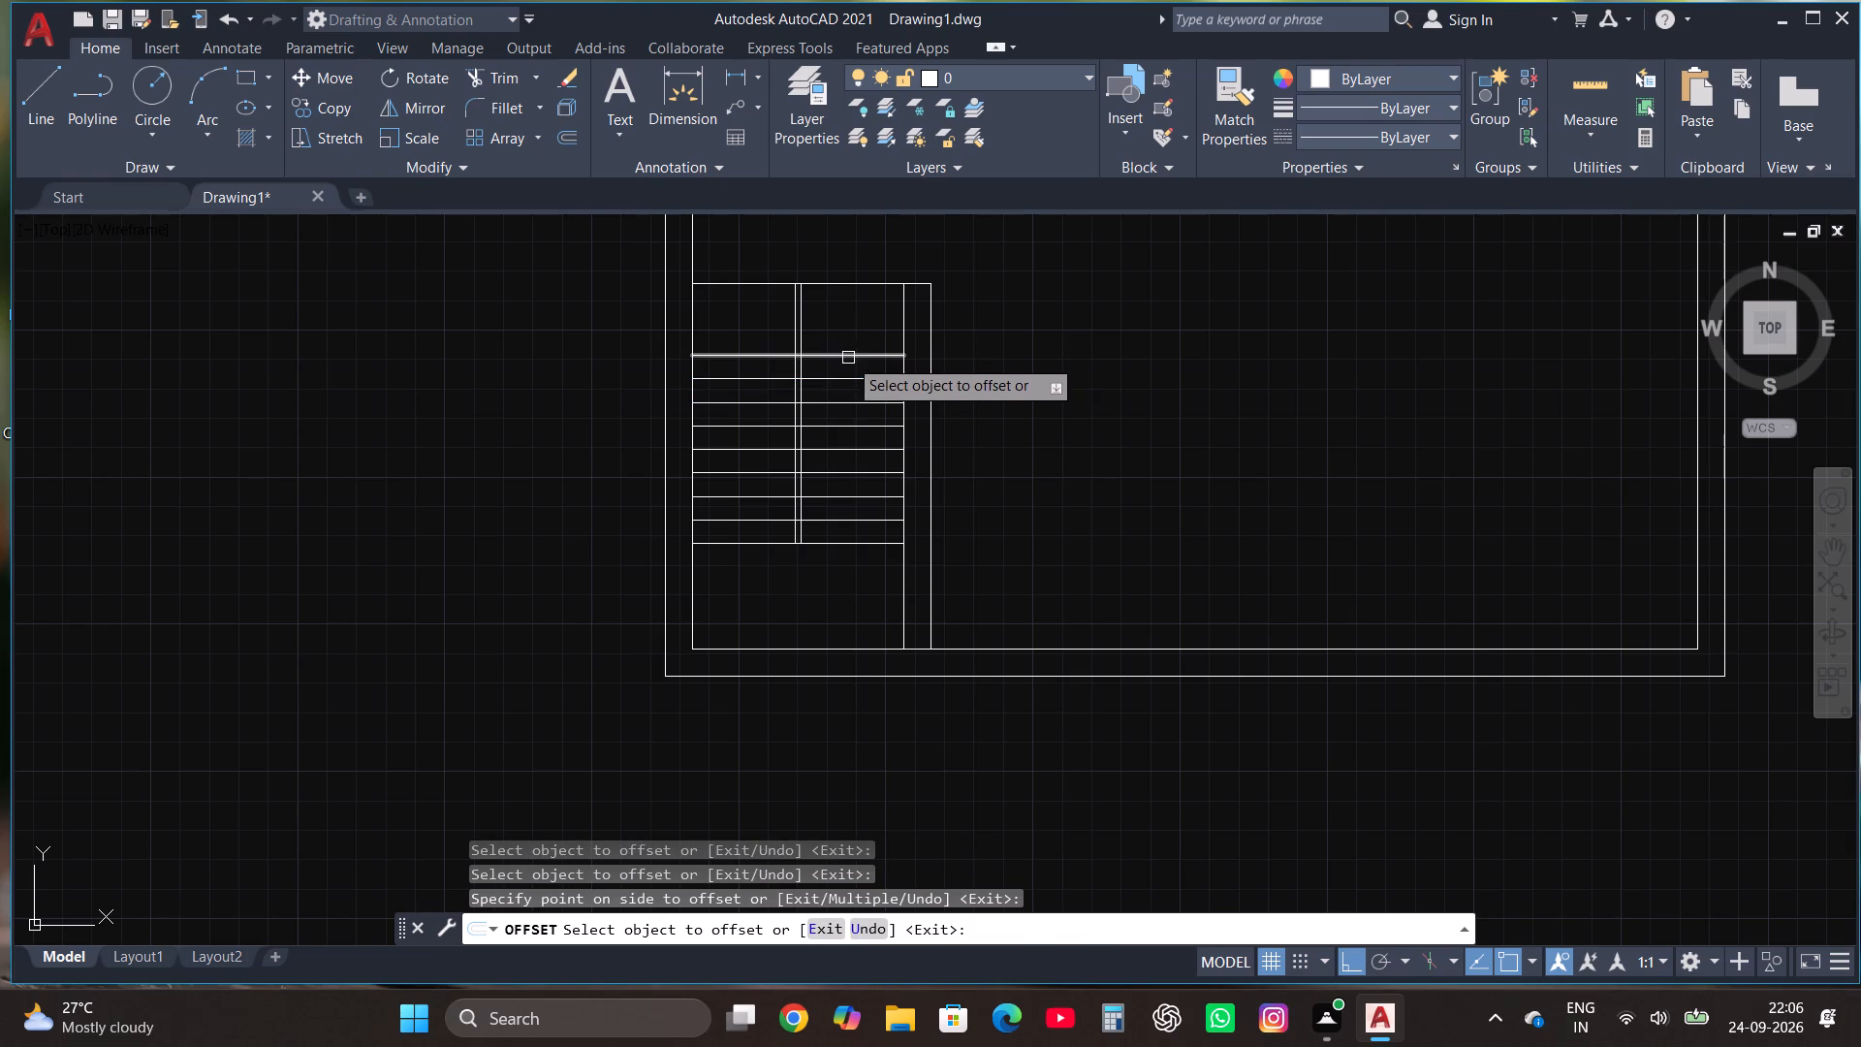
{"action": "left_click", "coordinate": [848, 358]}
{"action": "left_click", "coordinate": [852, 325]}
{"action": "left_click", "coordinate": [852, 332]}
{"action": "left_click", "coordinate": [857, 304]}
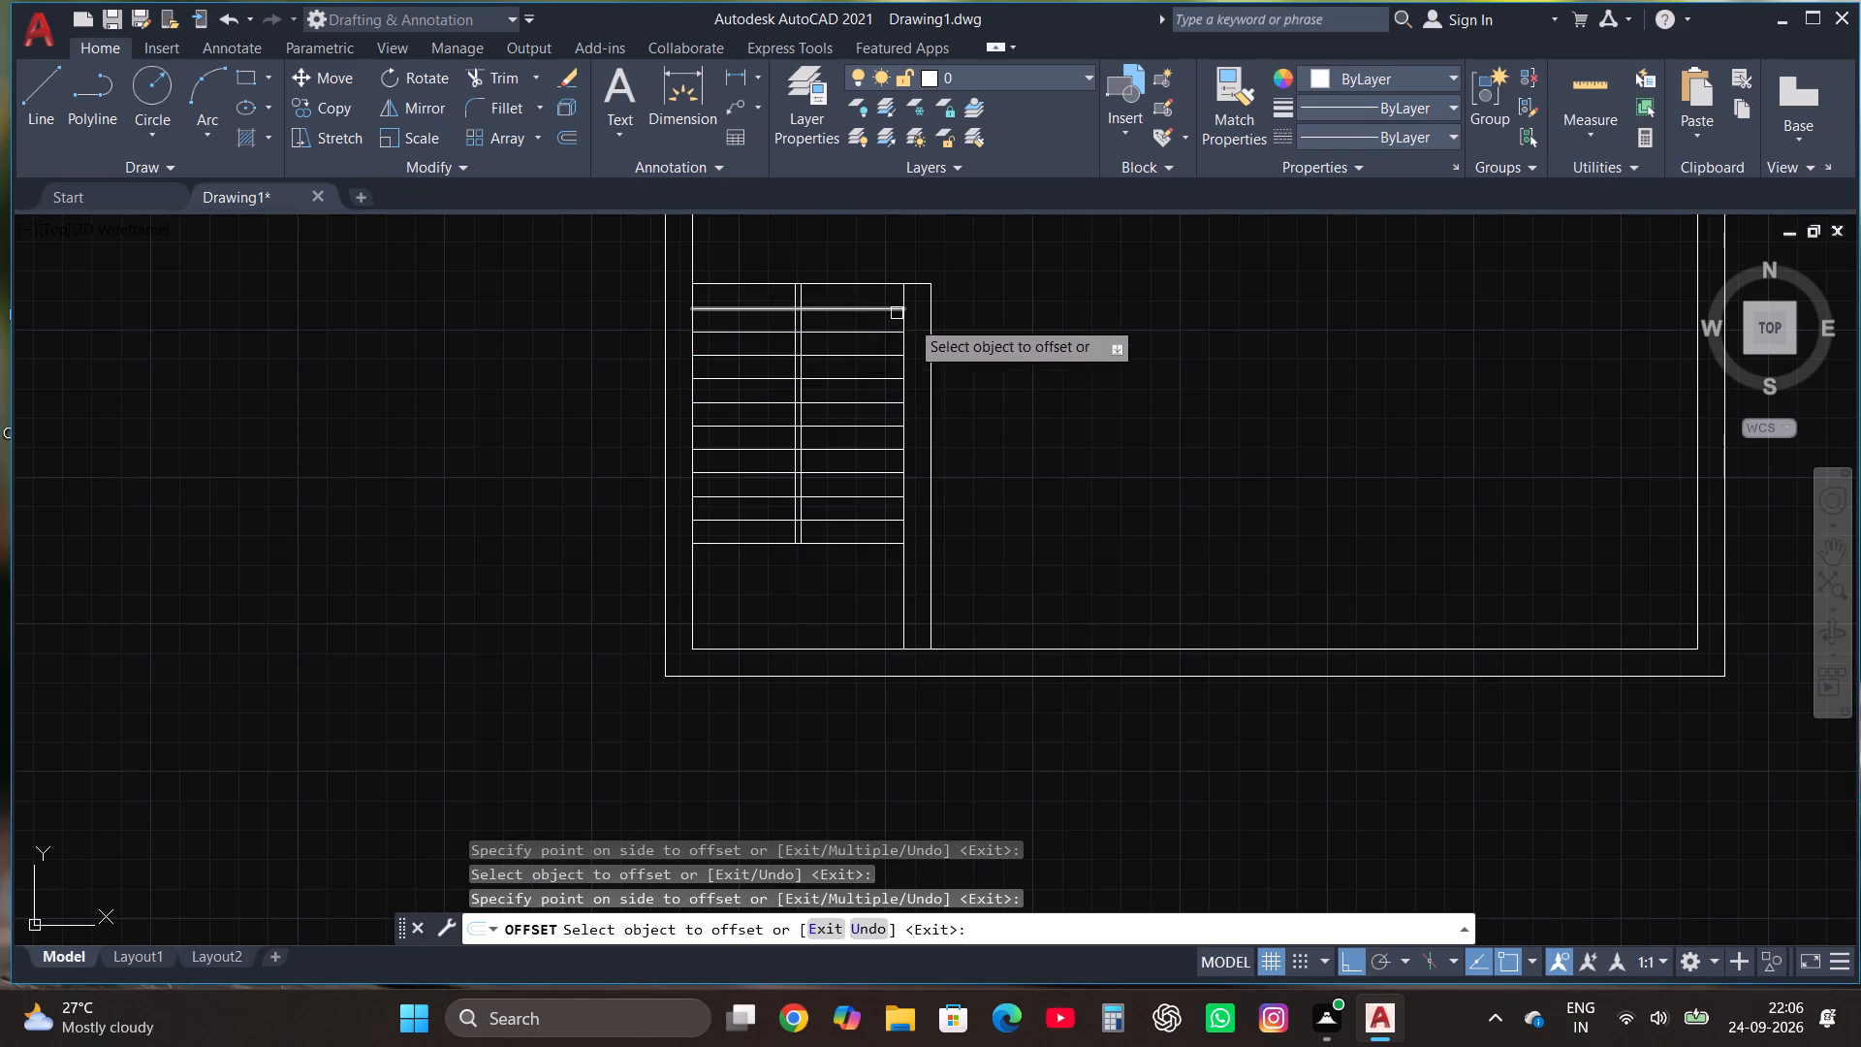
{"action": "key", "text": "Escape"}
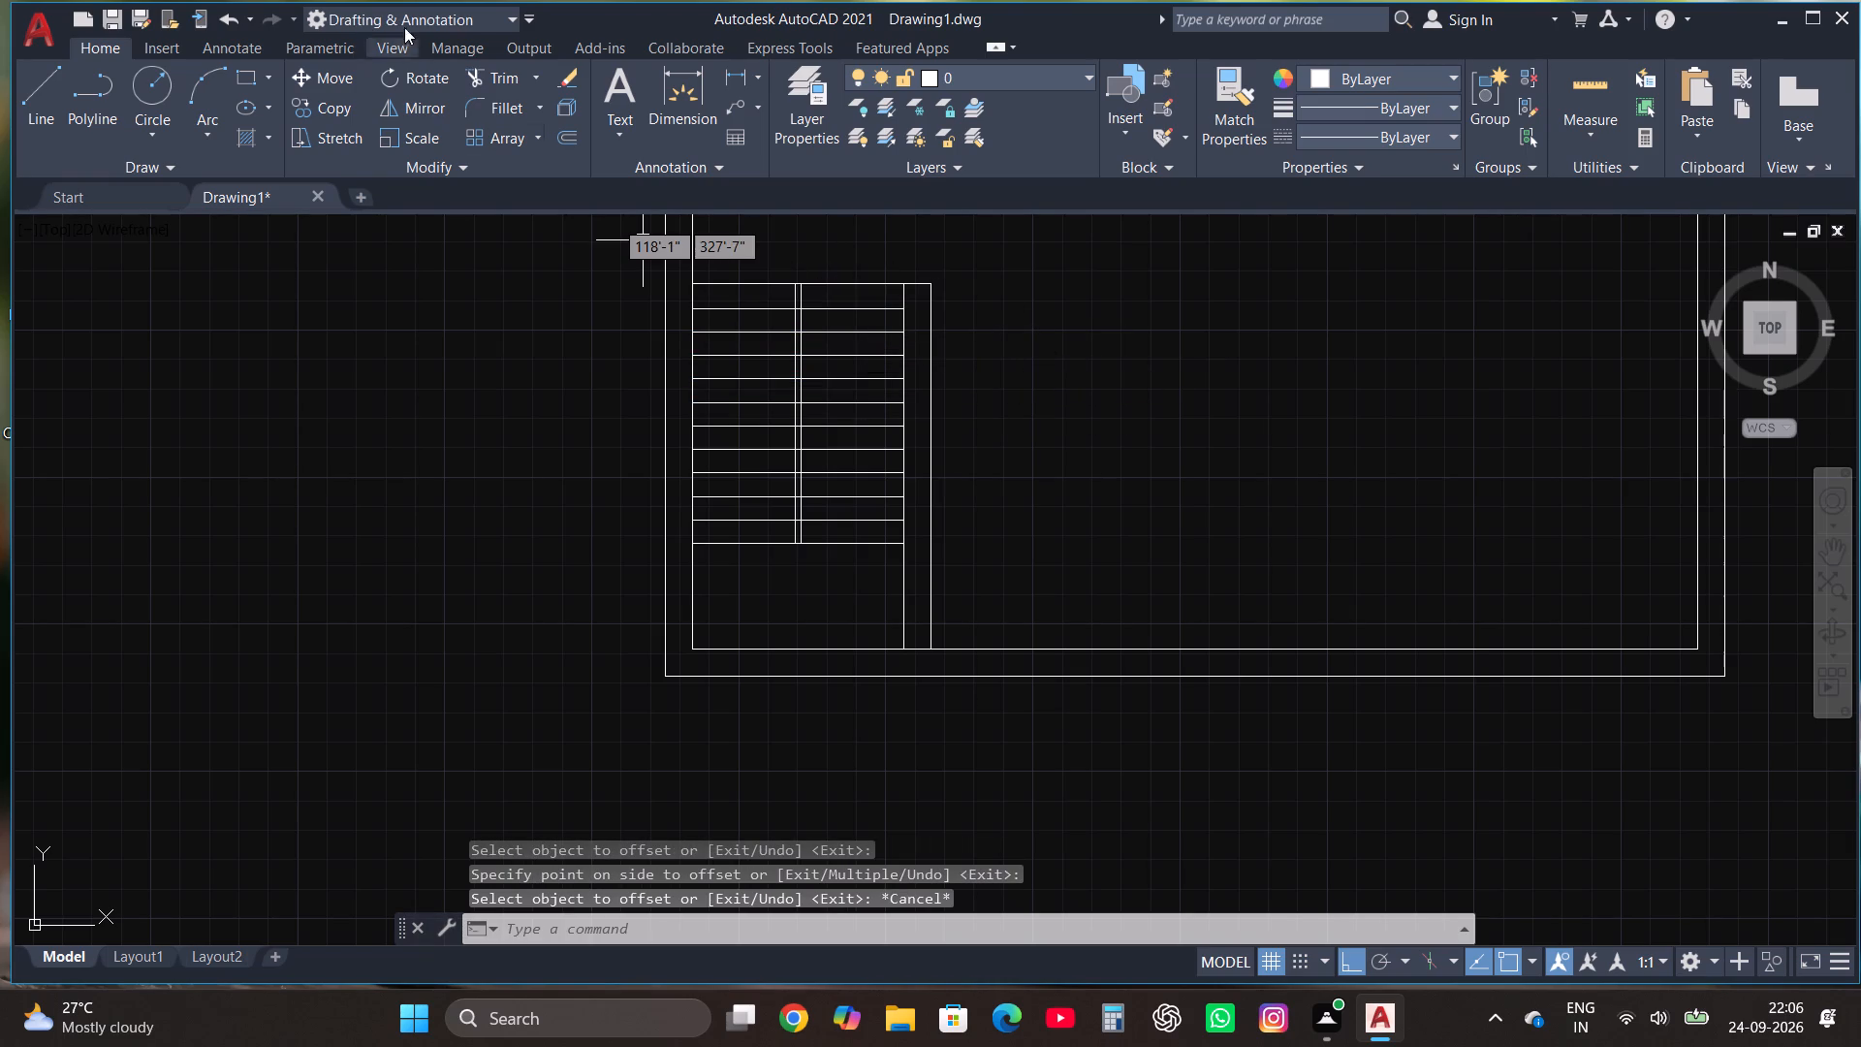
Trim all the stair tread segments crossing the gap between the two central vertical lines, using fence selections.
{"action": "left_click", "coordinate": [504, 81]}
{"action": "scroll", "coordinate": [769, 495], "scroll_direction": "up", "scroll_amount": 1}
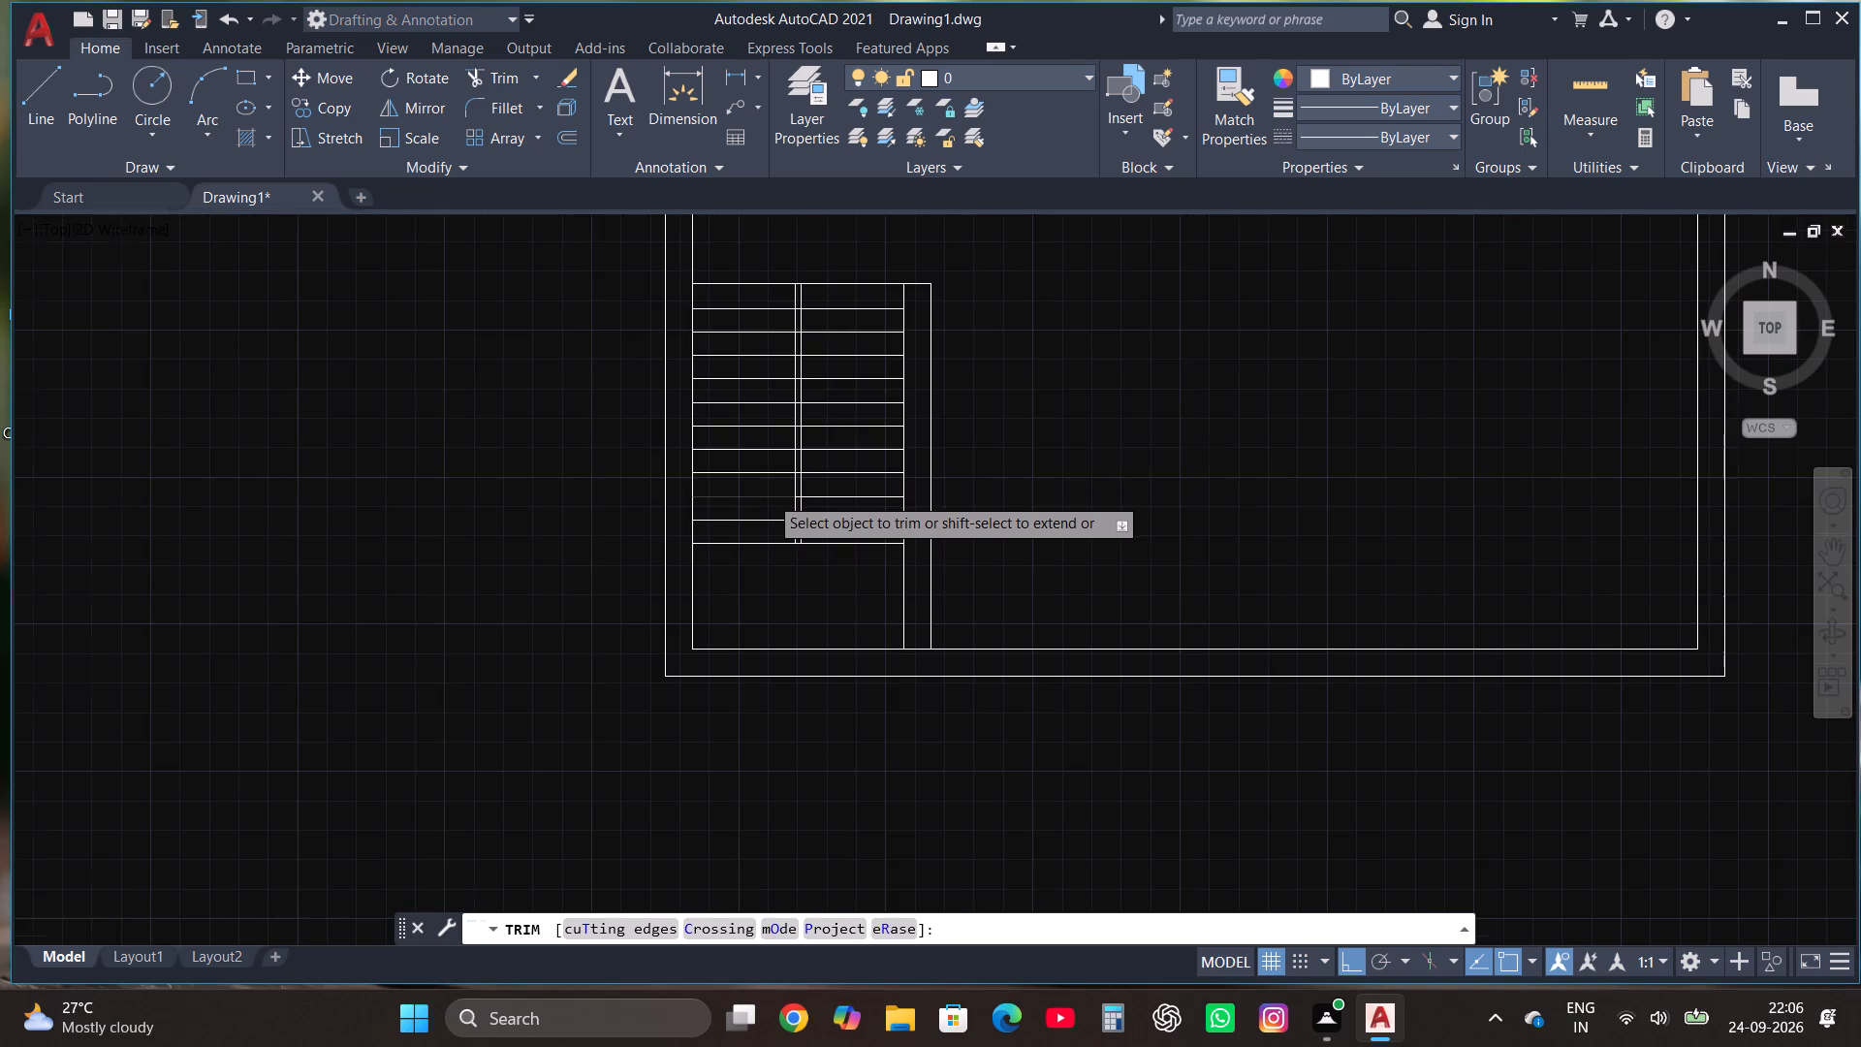
{"action": "scroll", "coordinate": [770, 495], "scroll_direction": "up", "scroll_amount": 2}
{"action": "left_click", "coordinate": [831, 606]}
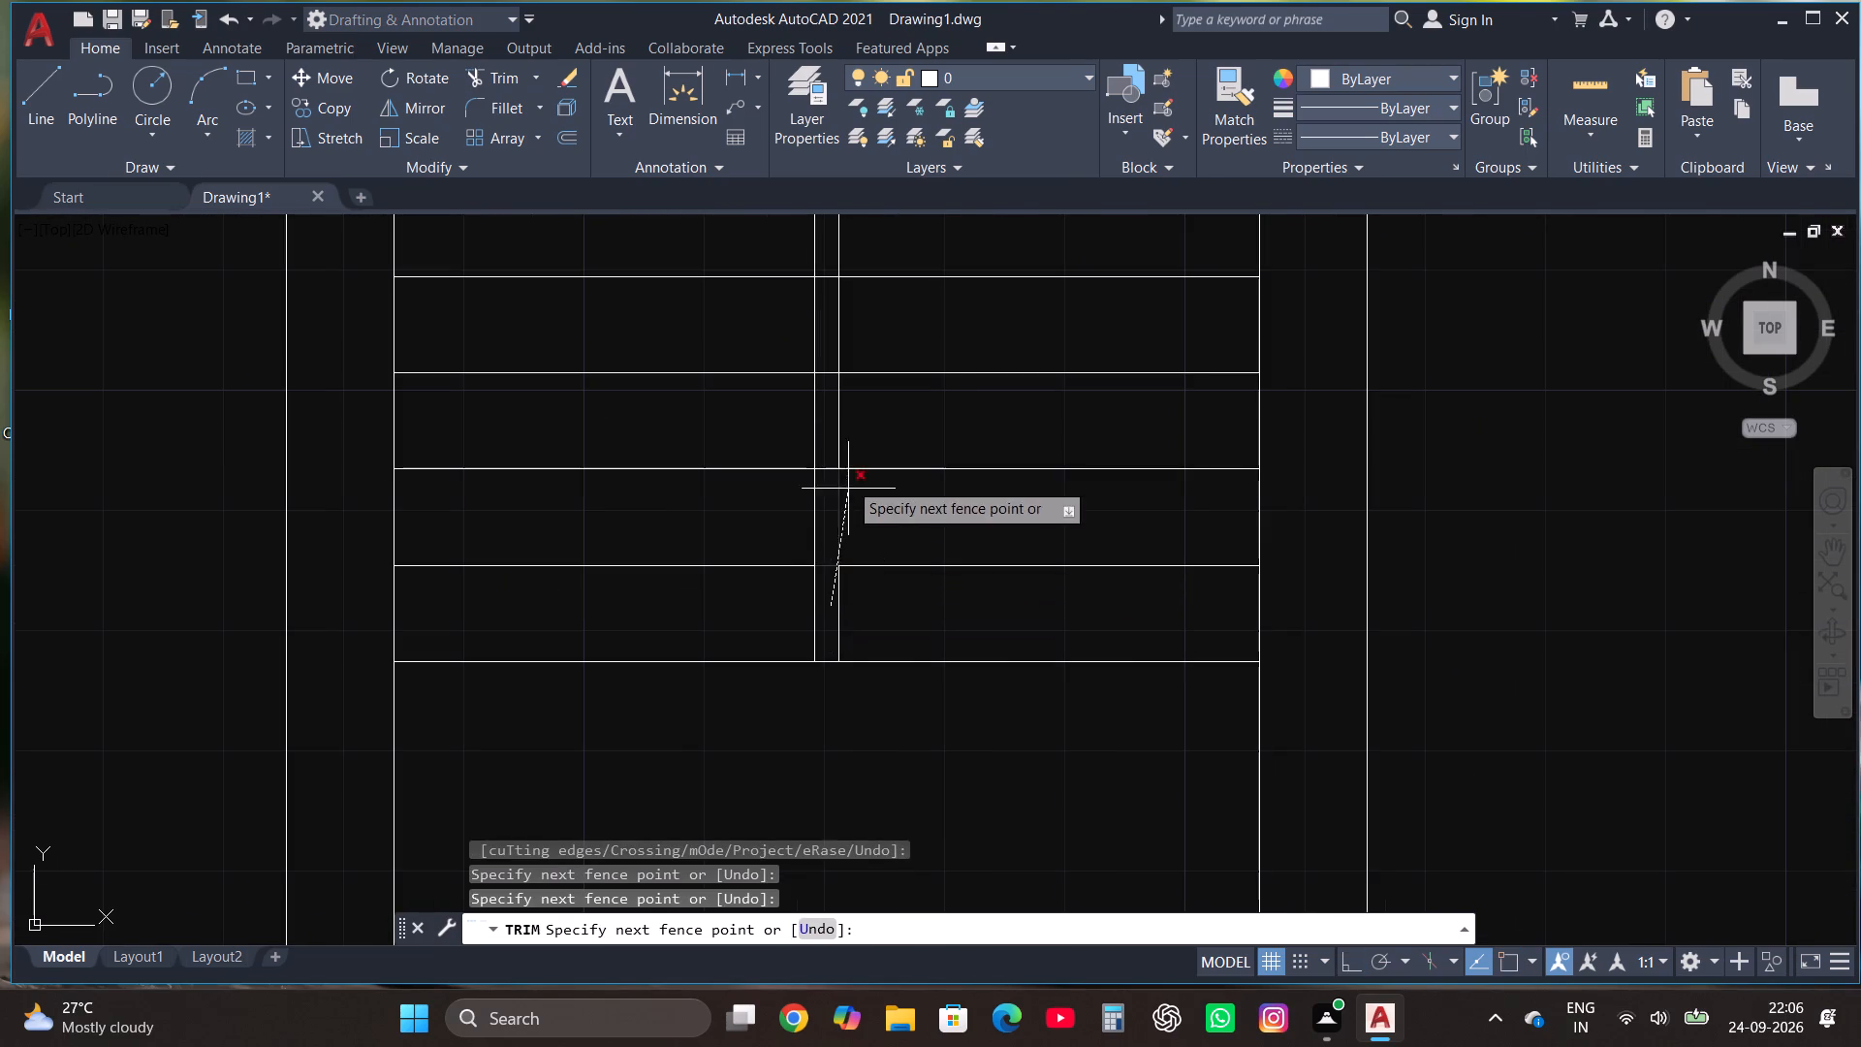
{"action": "left_click", "coordinate": [828, 257]}
{"action": "scroll", "coordinate": [814, 560], "scroll_direction": "down", "scroll_amount": 3}
{"action": "scroll", "coordinate": [814, 458], "scroll_direction": "up", "scroll_amount": 3}
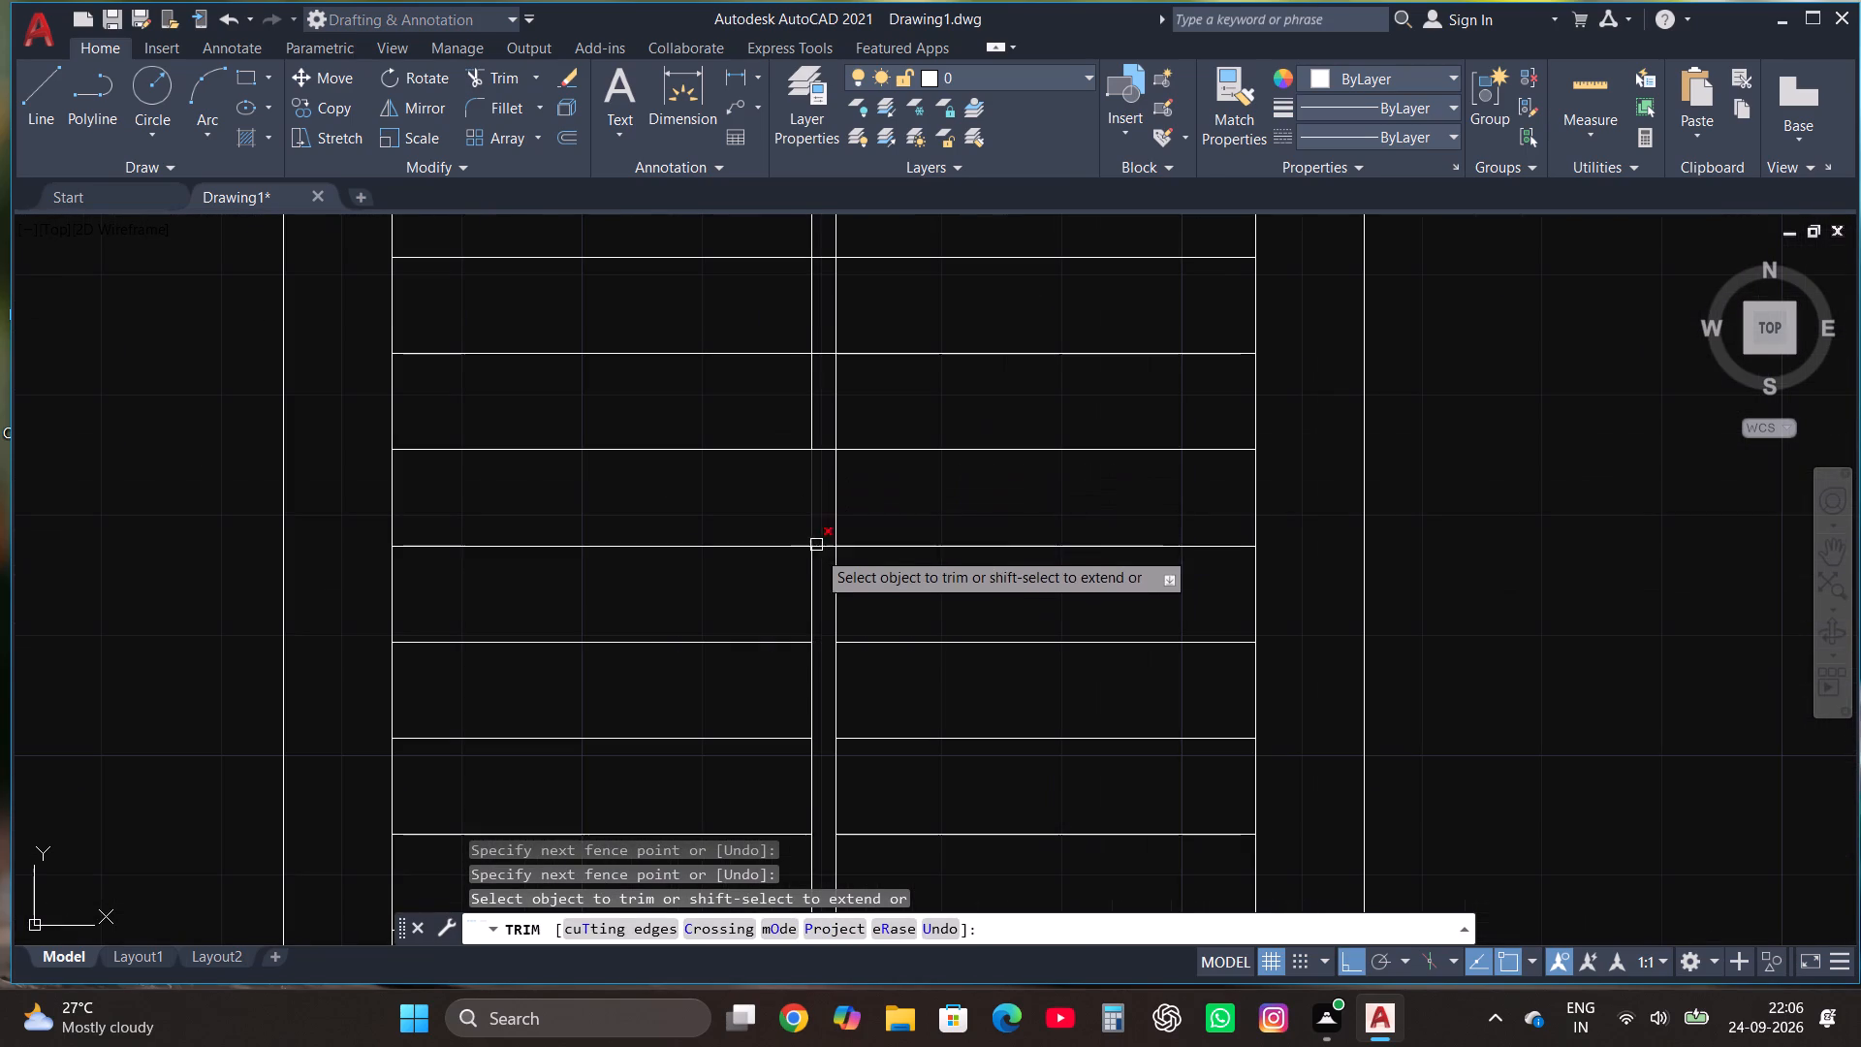
{"action": "left_click", "coordinate": [823, 574]}
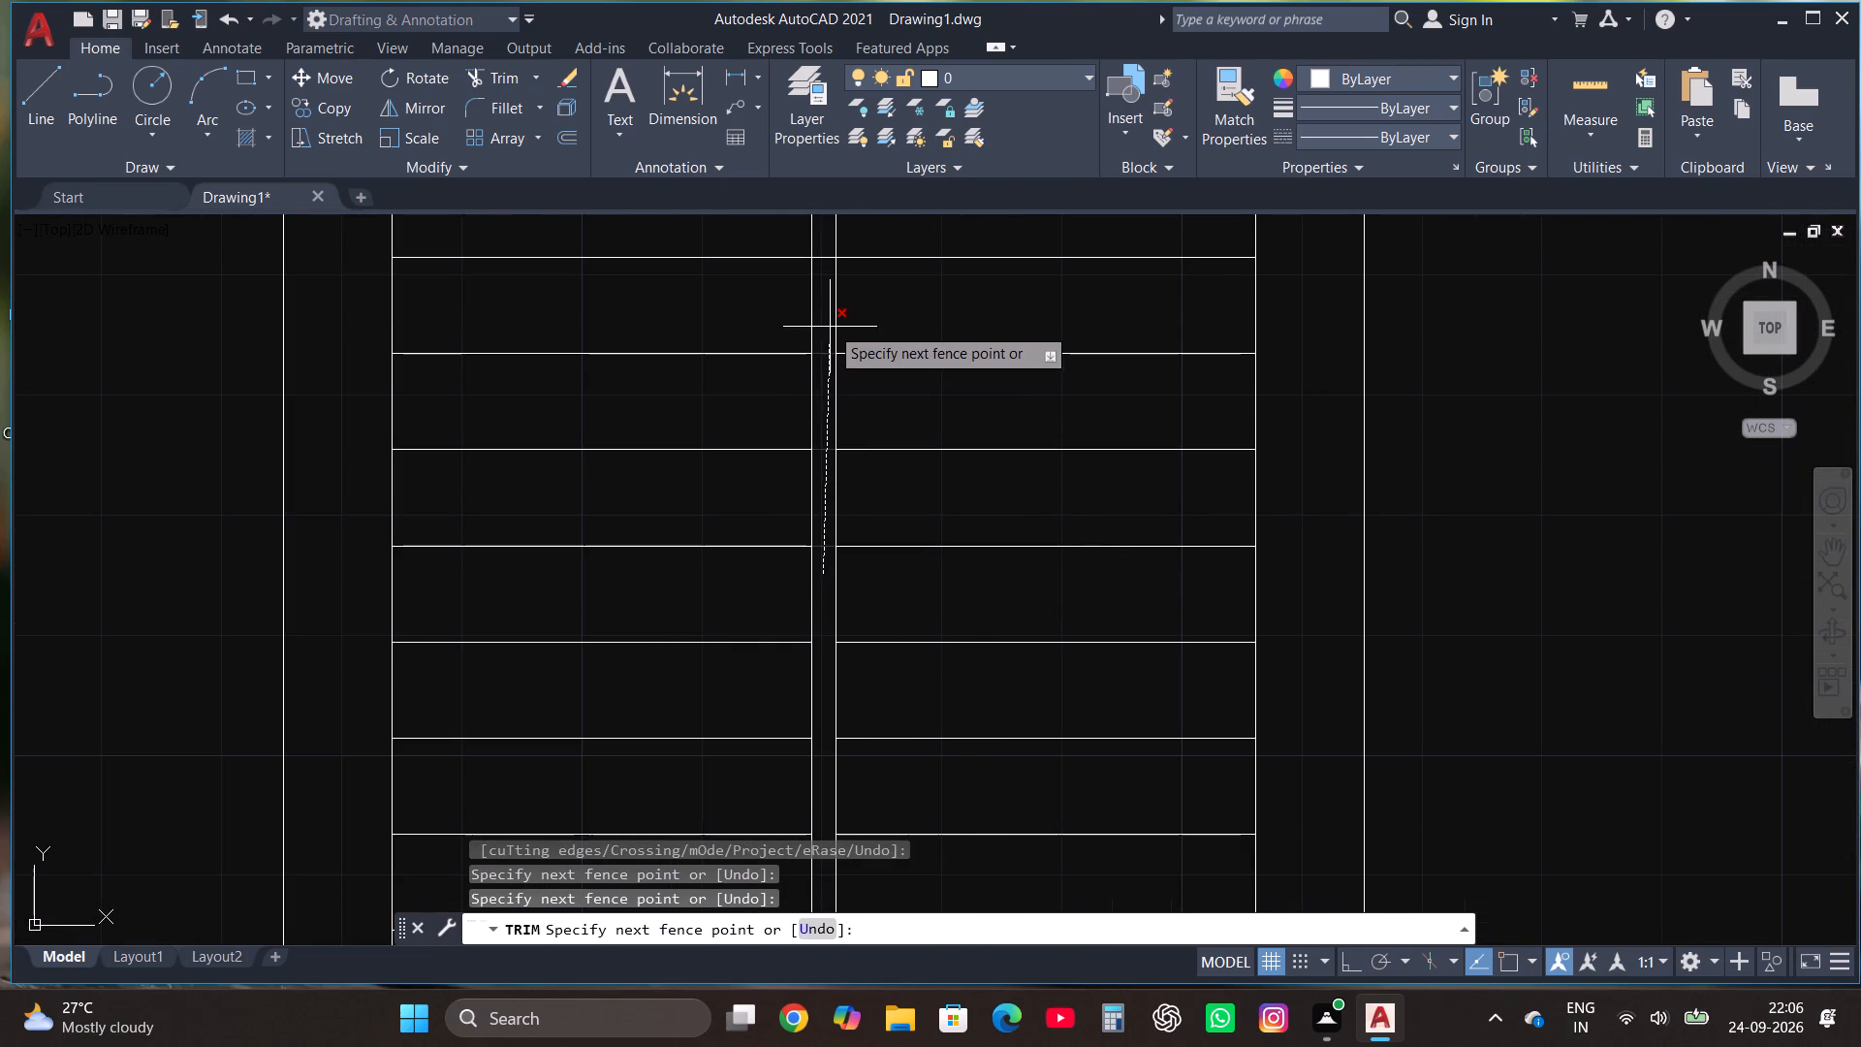
{"action": "left_click", "coordinate": [828, 311]}
{"action": "scroll", "coordinate": [851, 701], "scroll_direction": "down", "scroll_amount": 3}
{"action": "scroll", "coordinate": [850, 575], "scroll_direction": "up", "scroll_amount": 3}
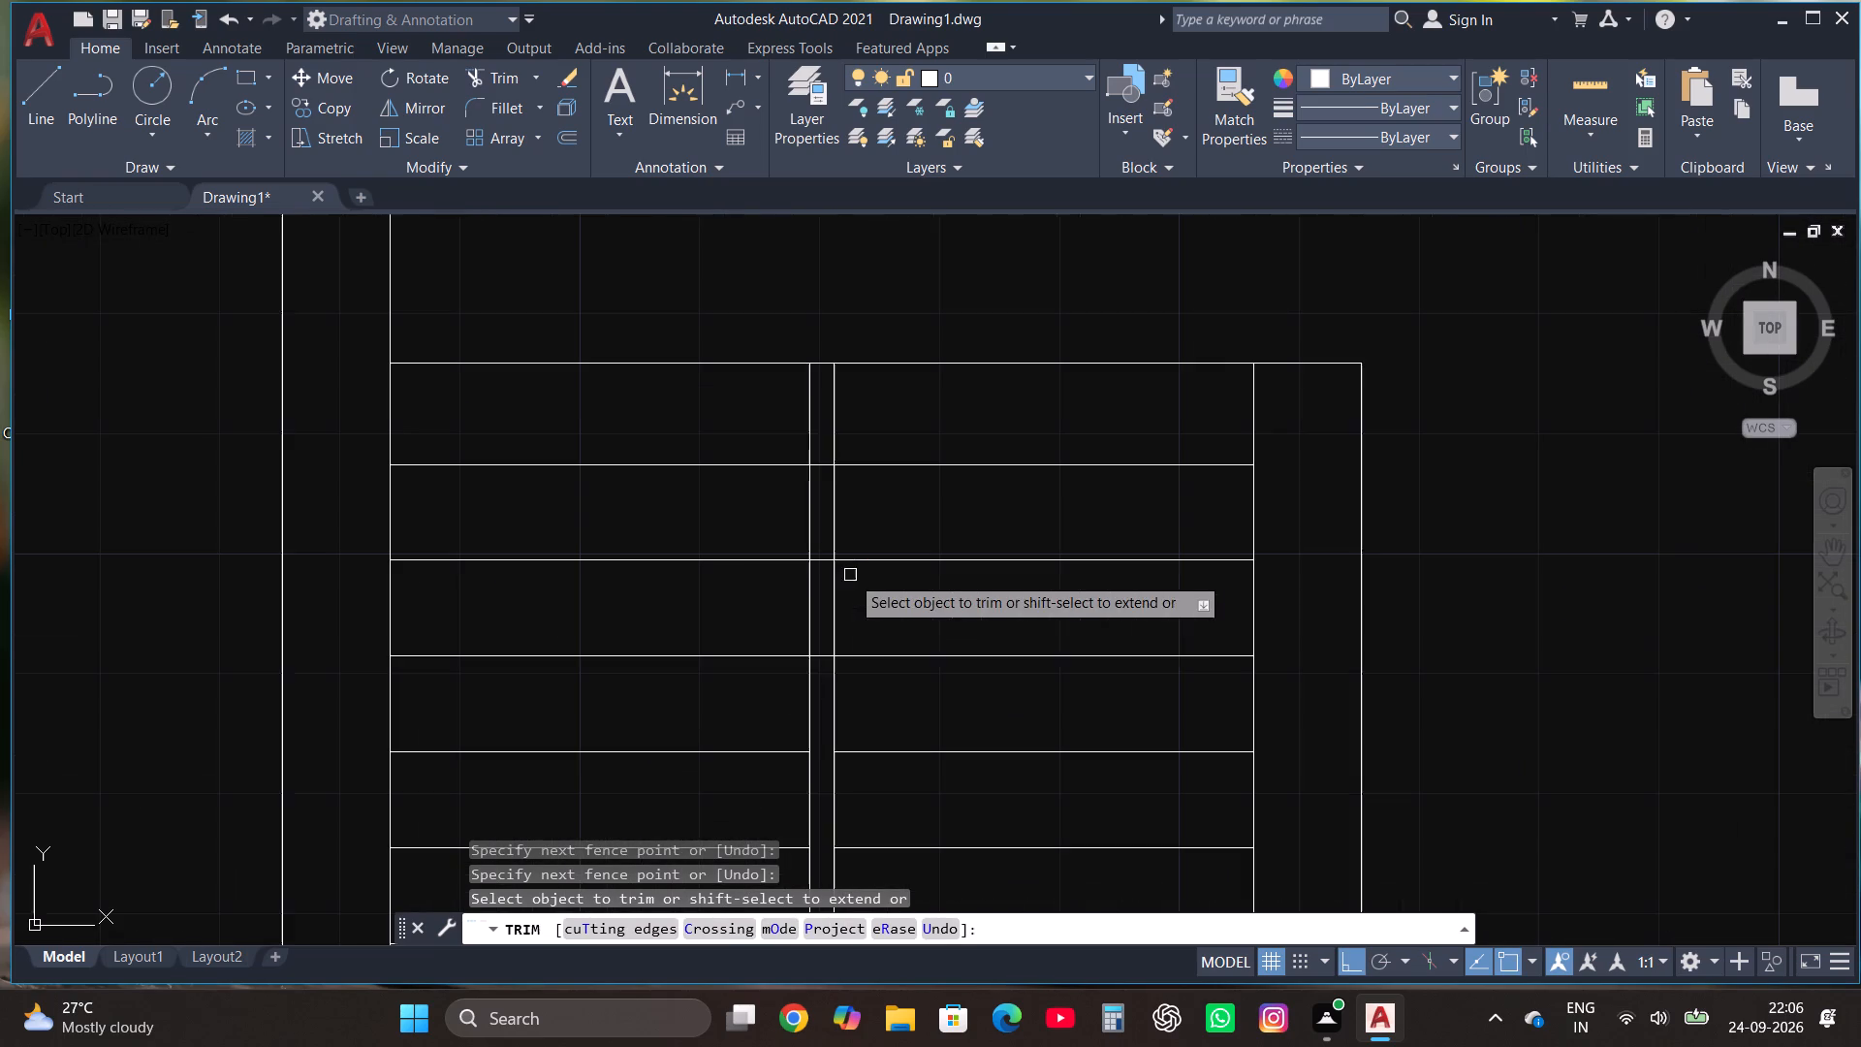
{"action": "left_click", "coordinate": [821, 681]}
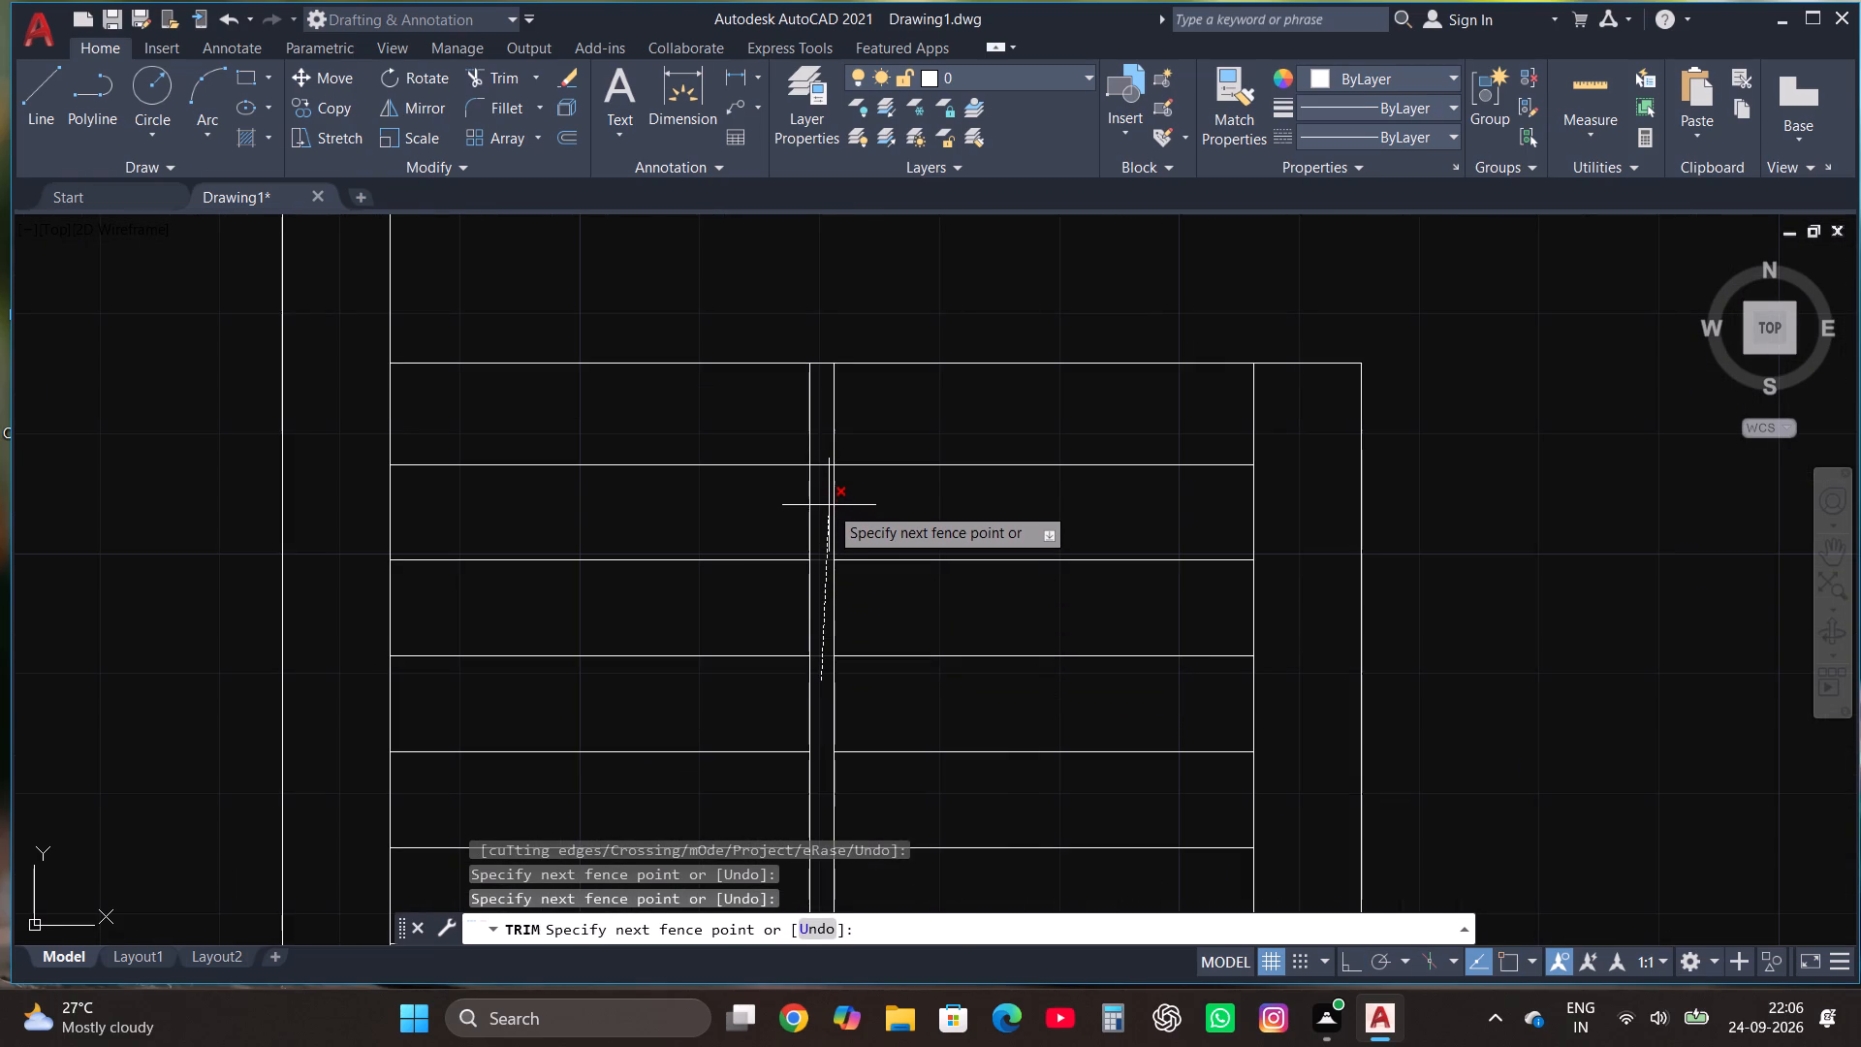
{"action": "left_click", "coordinate": [826, 441]}
{"action": "key", "text": "Escape"}
{"action": "scroll", "coordinate": [954, 433], "scroll_direction": "down", "scroll_amount": 2}
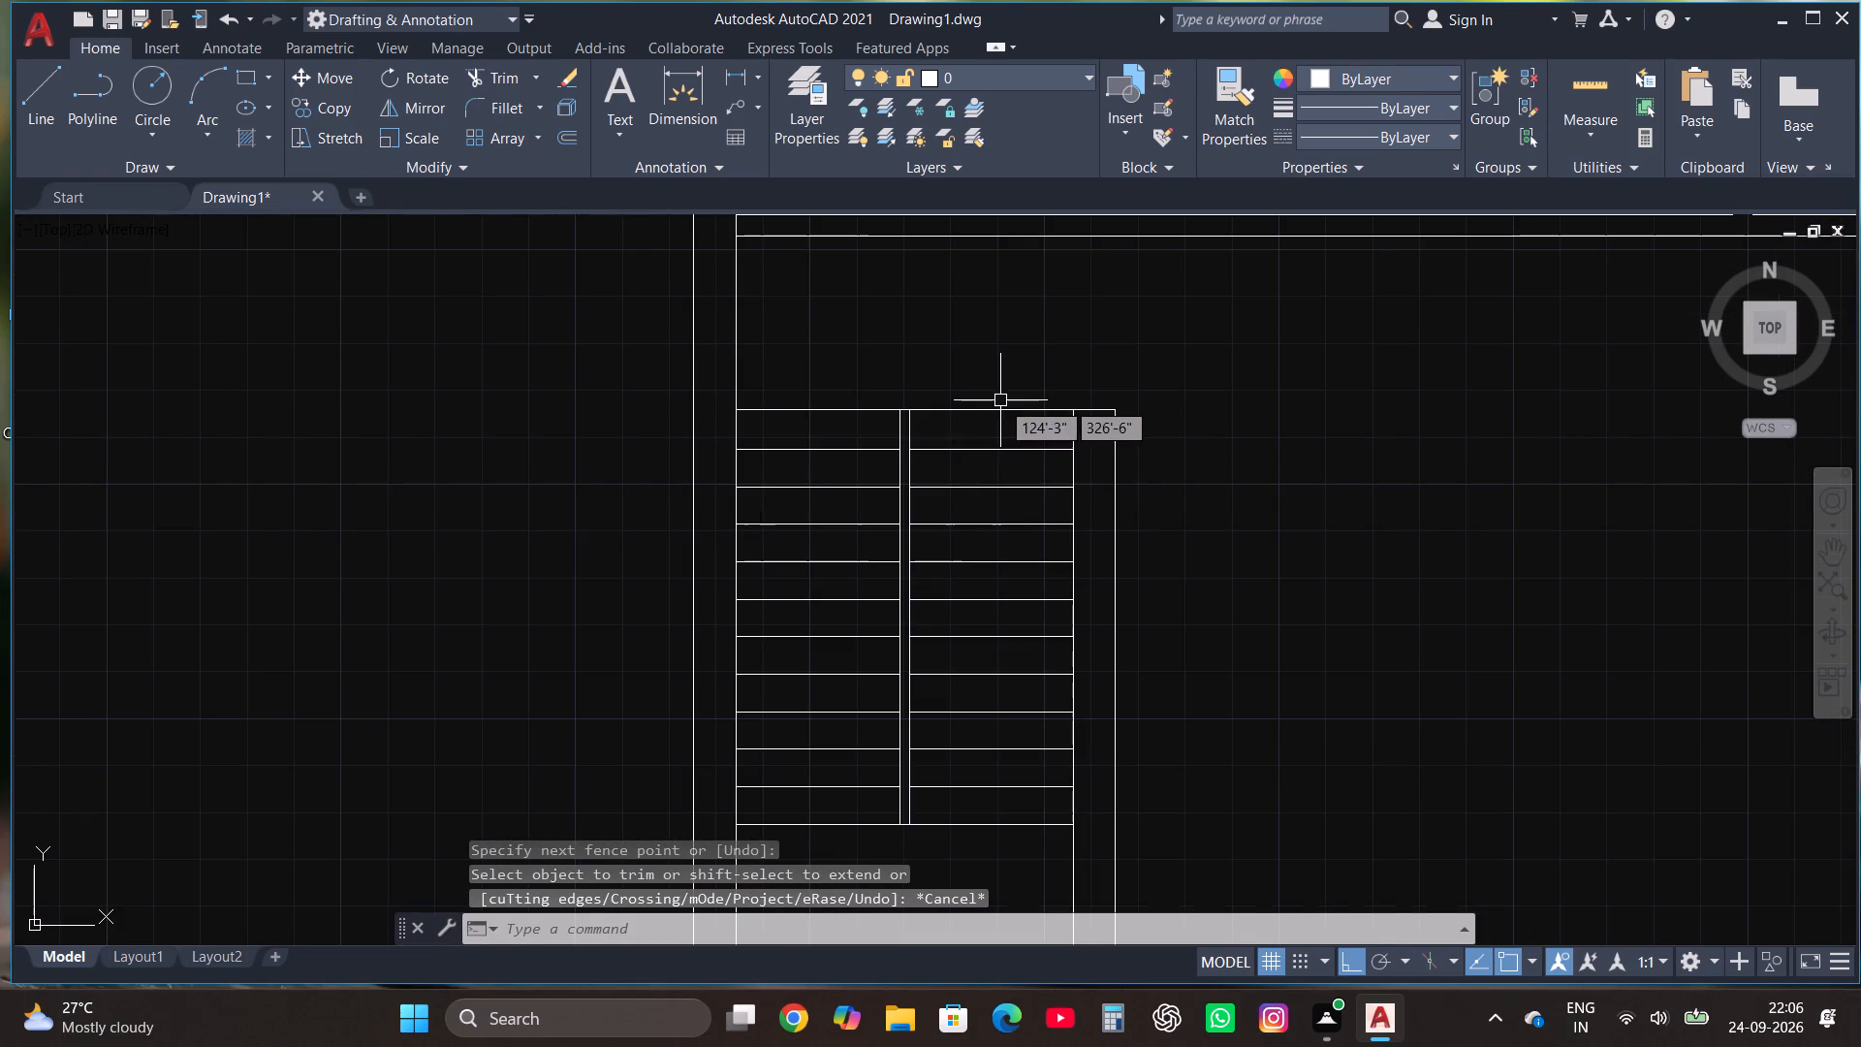
{"action": "scroll", "coordinate": [1000, 403], "scroll_direction": "down", "scroll_amount": 1}
Draw the stair direction line from above the right flight down to the landing, across it, and up into the left flight.
{"action": "left_click", "coordinate": [42, 85]}
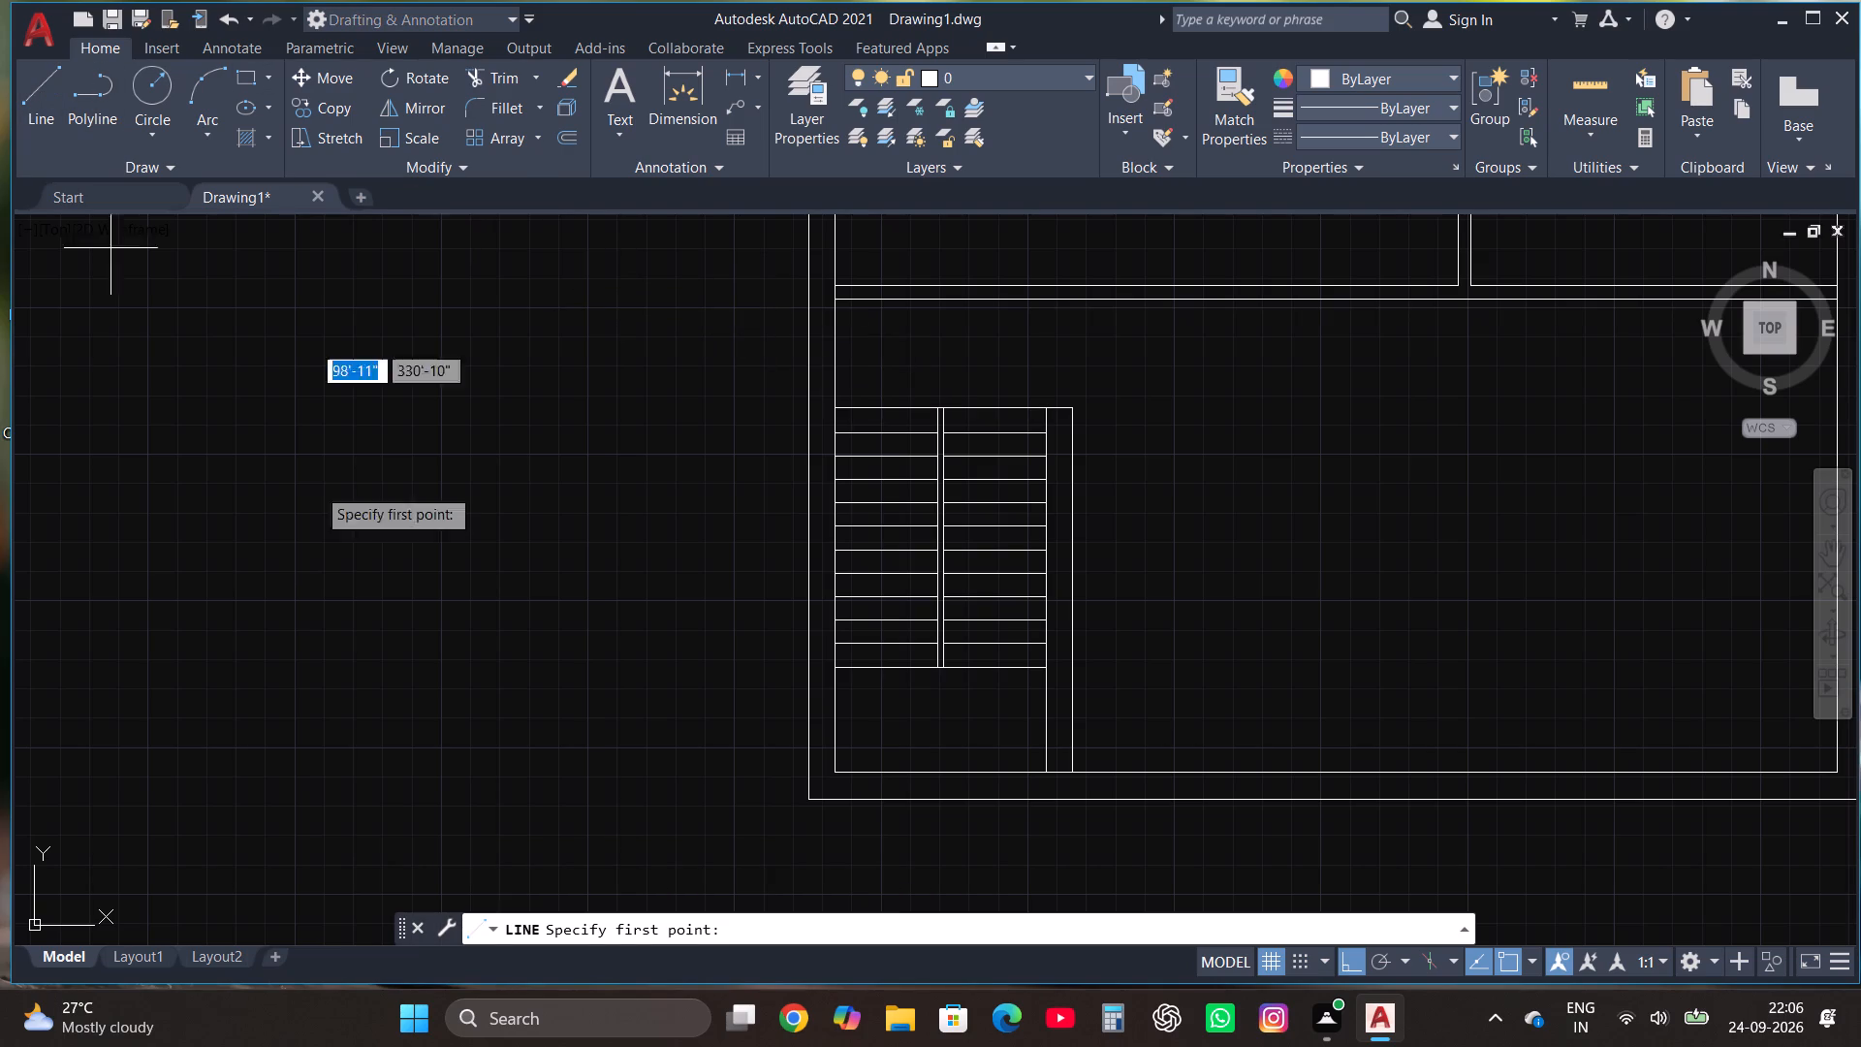
{"action": "scroll", "coordinate": [969, 722], "scroll_direction": "up", "scroll_amount": 1}
{"action": "scroll", "coordinate": [961, 514], "scroll_direction": "down", "scroll_amount": 1}
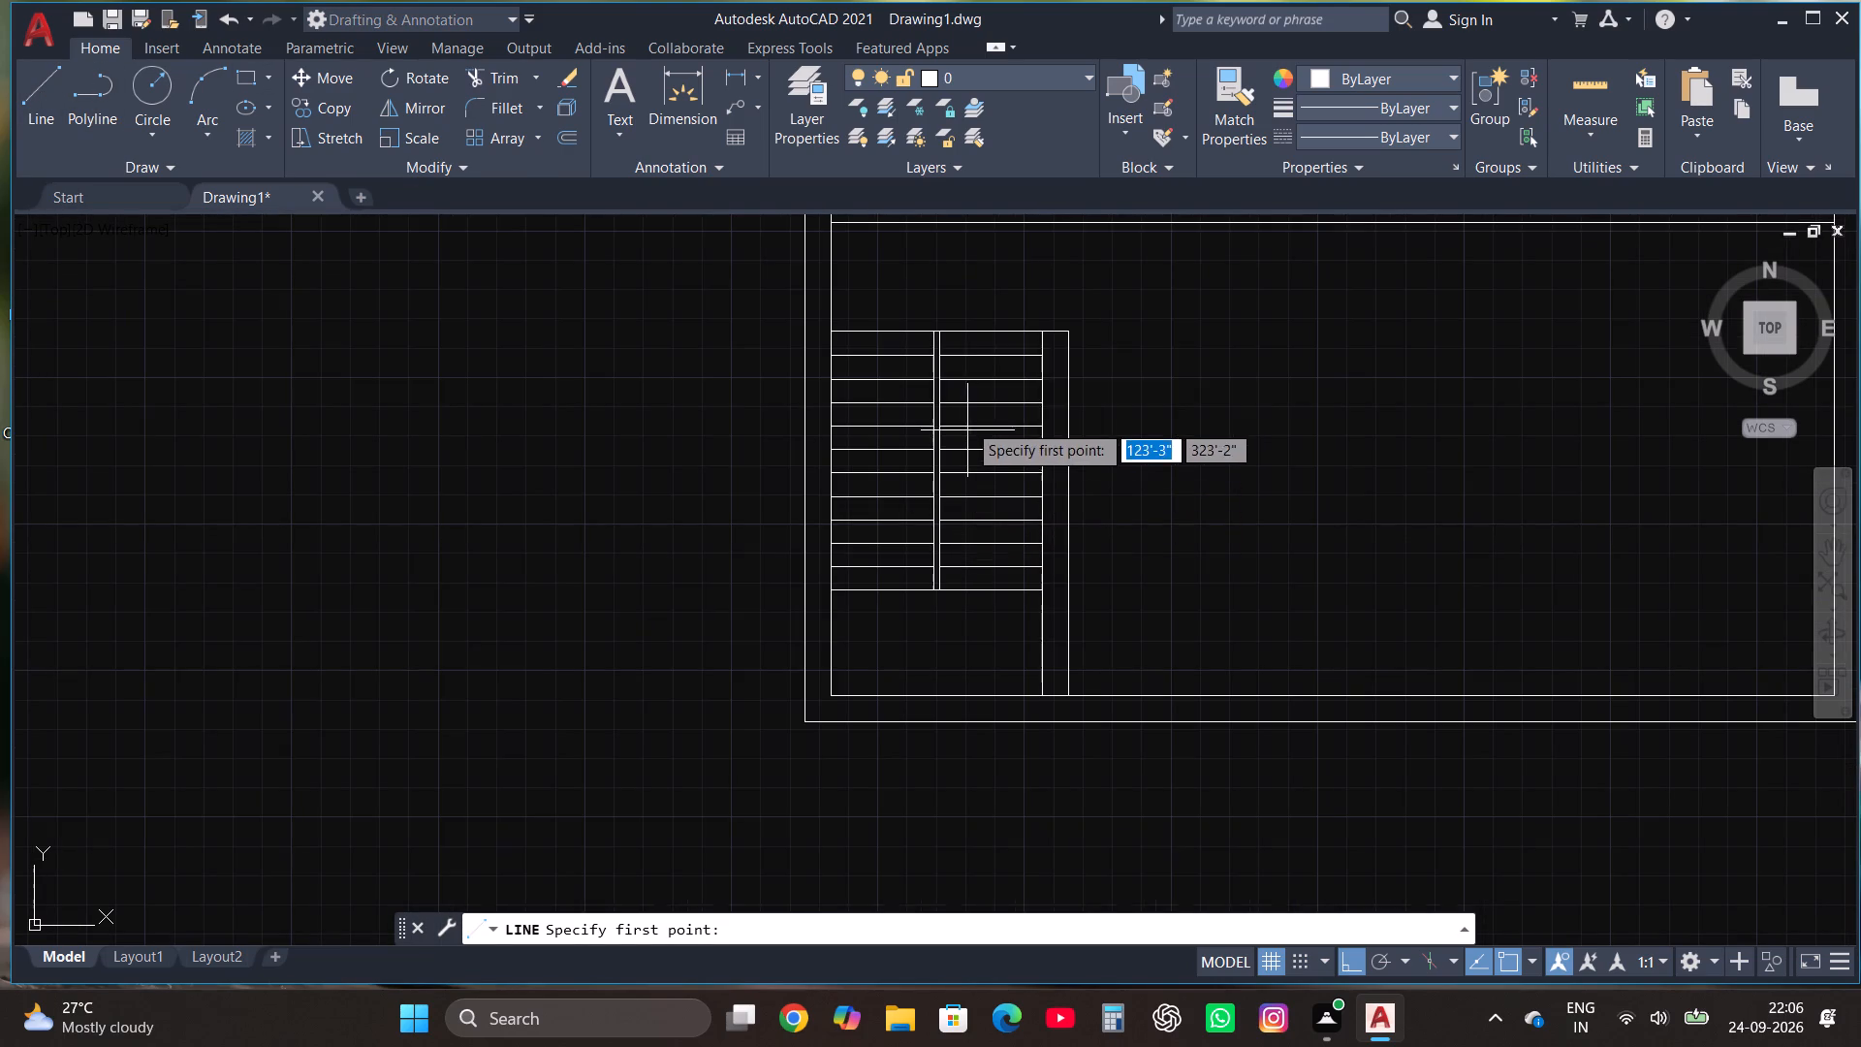
{"action": "left_click", "coordinate": [981, 306]}
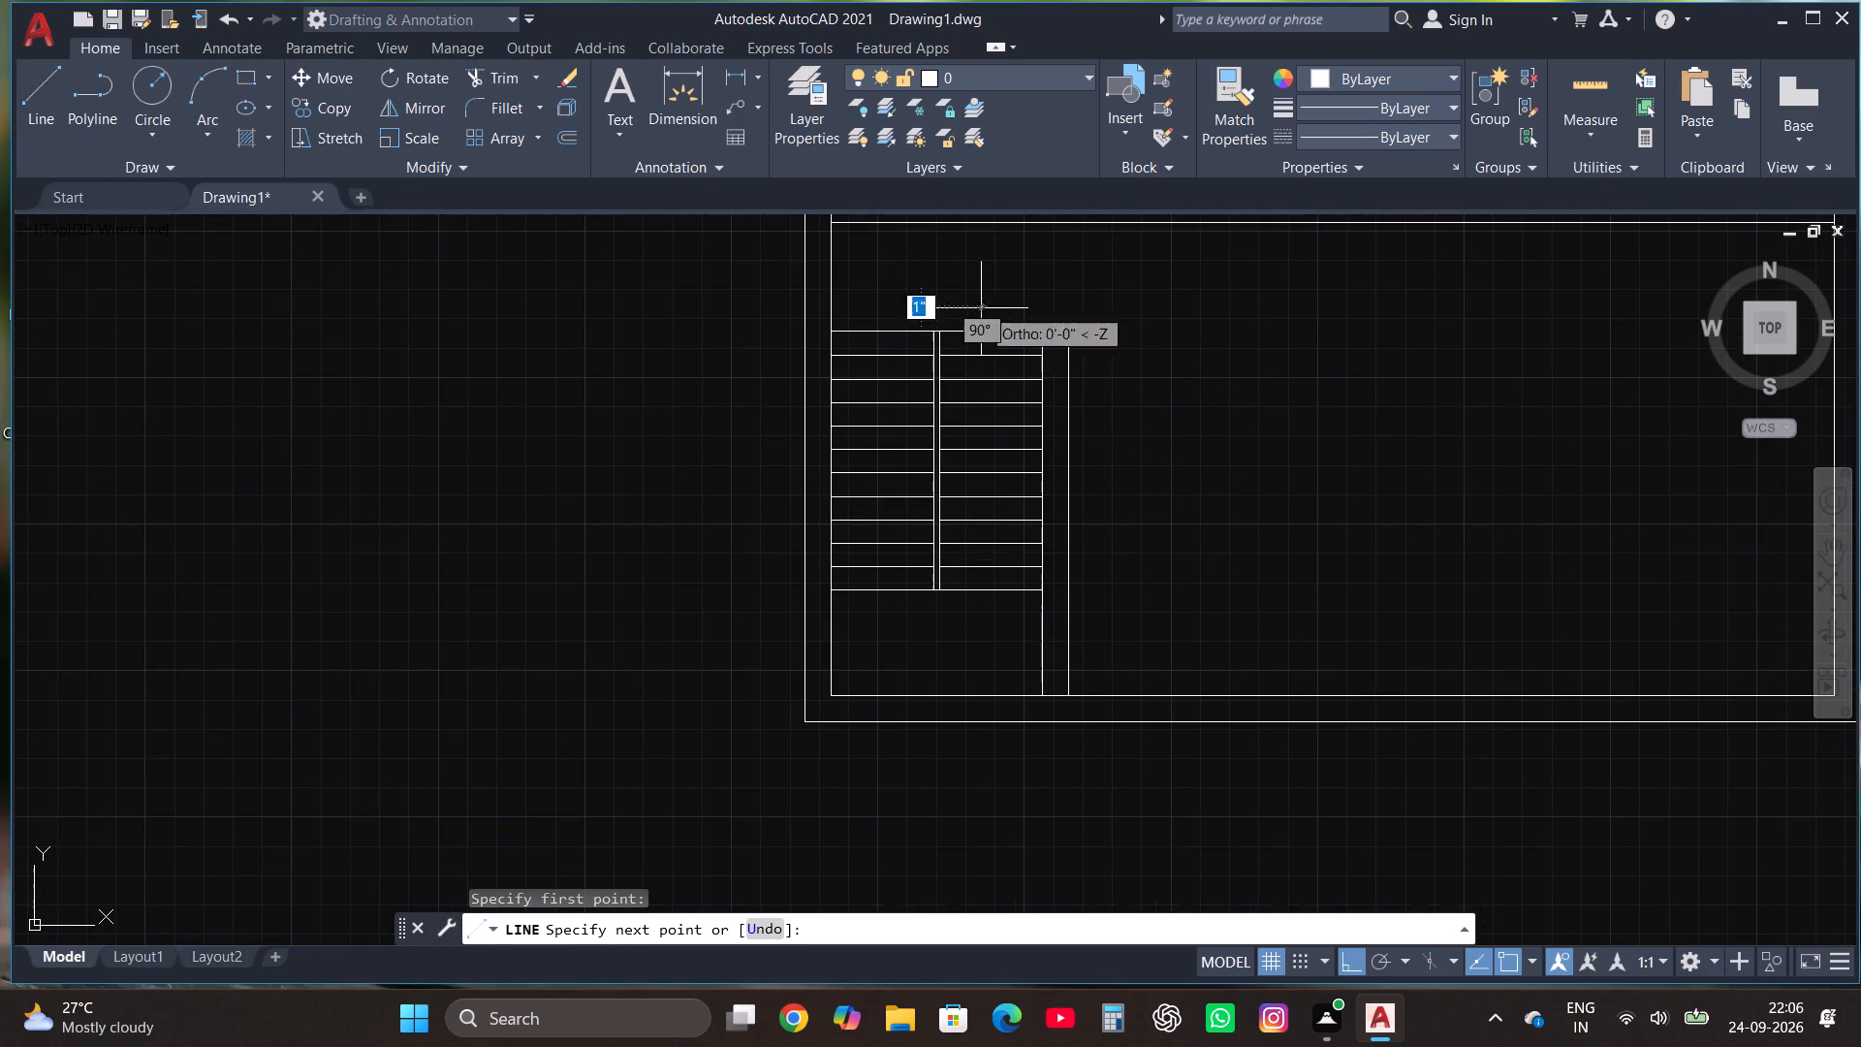
{"action": "left_click", "coordinate": [975, 654]}
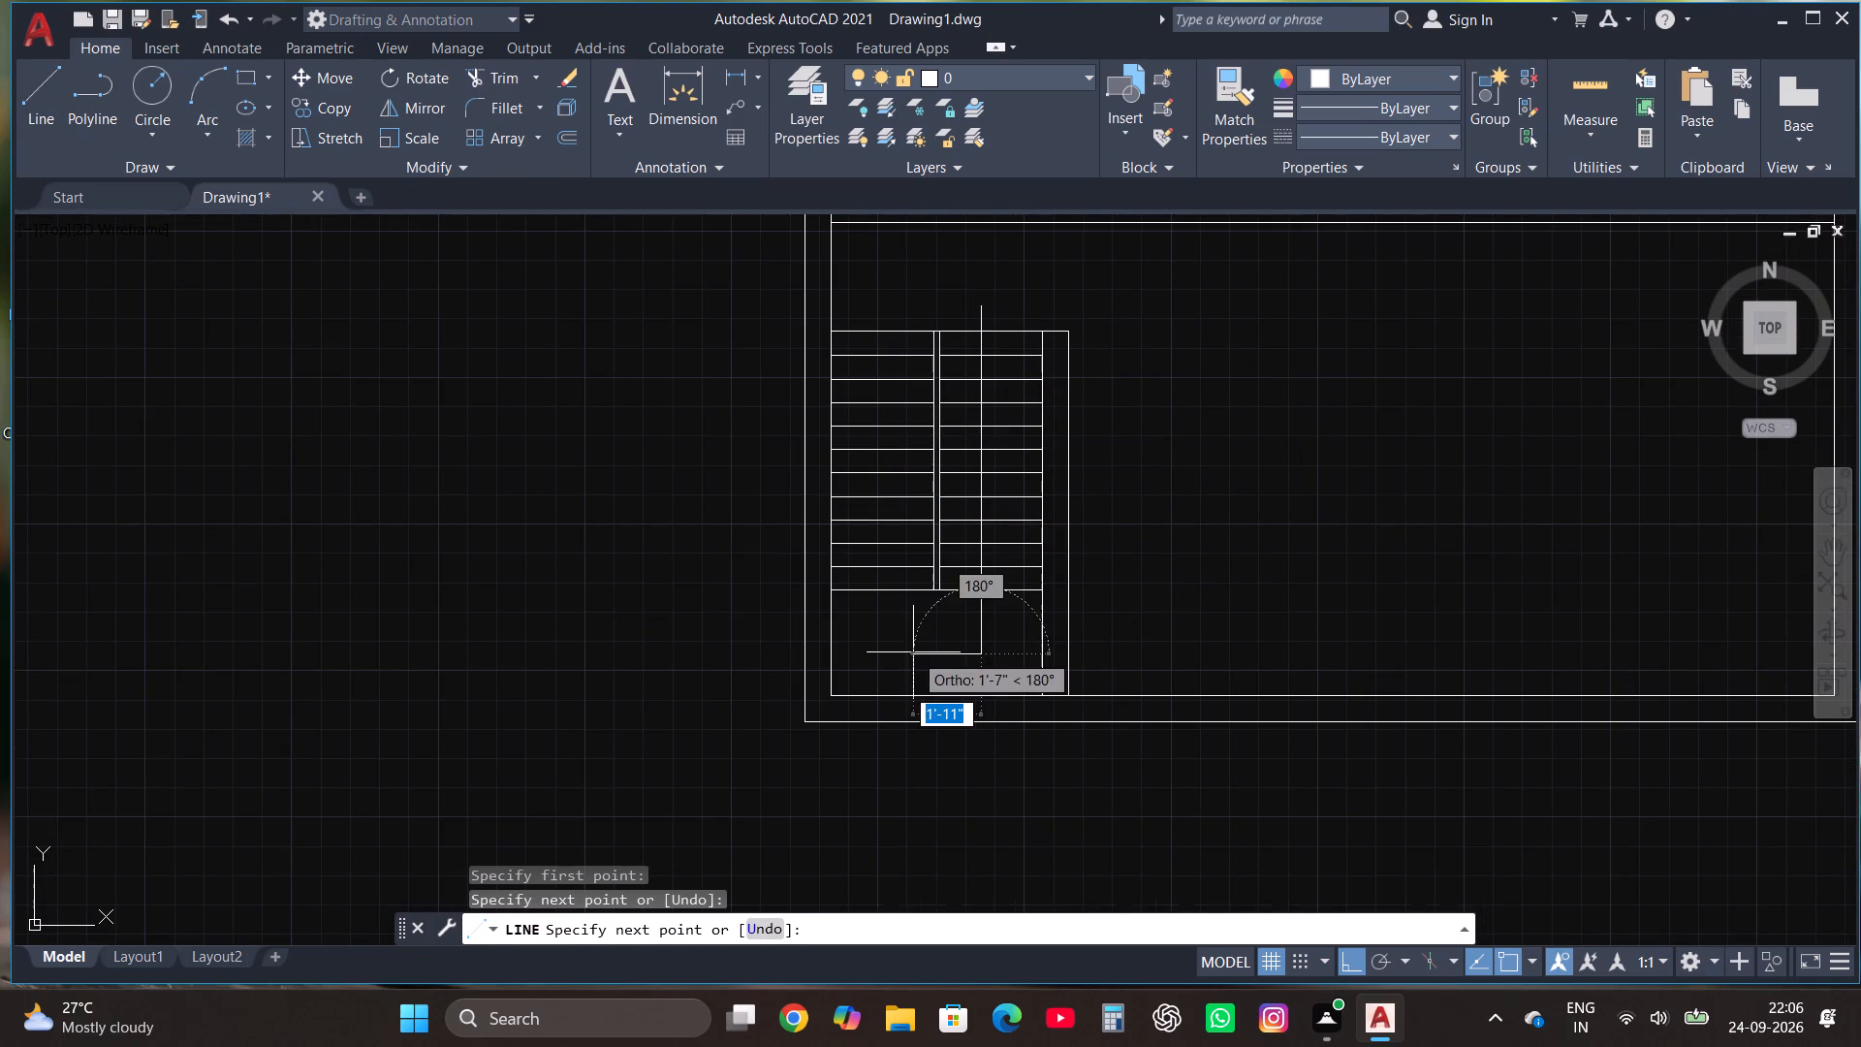
{"action": "left_click", "coordinate": [881, 648]}
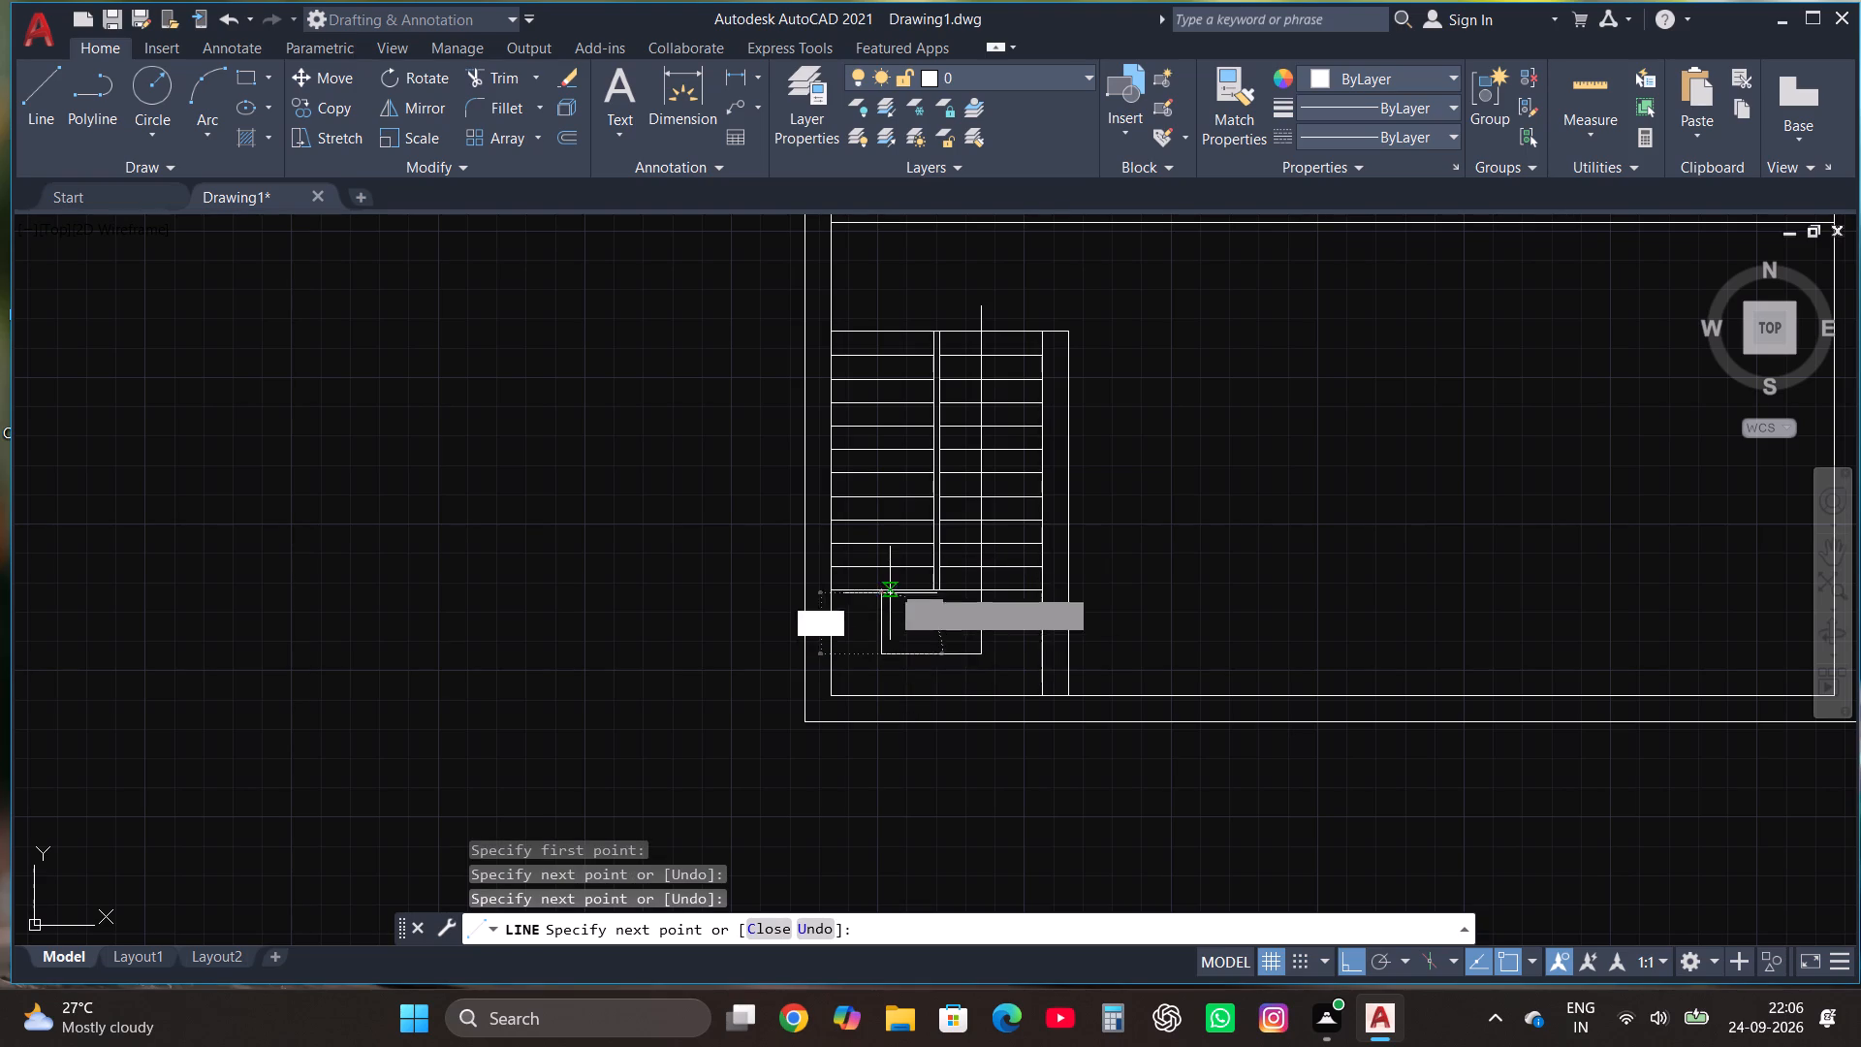
{"action": "left_click", "coordinate": [886, 523]}
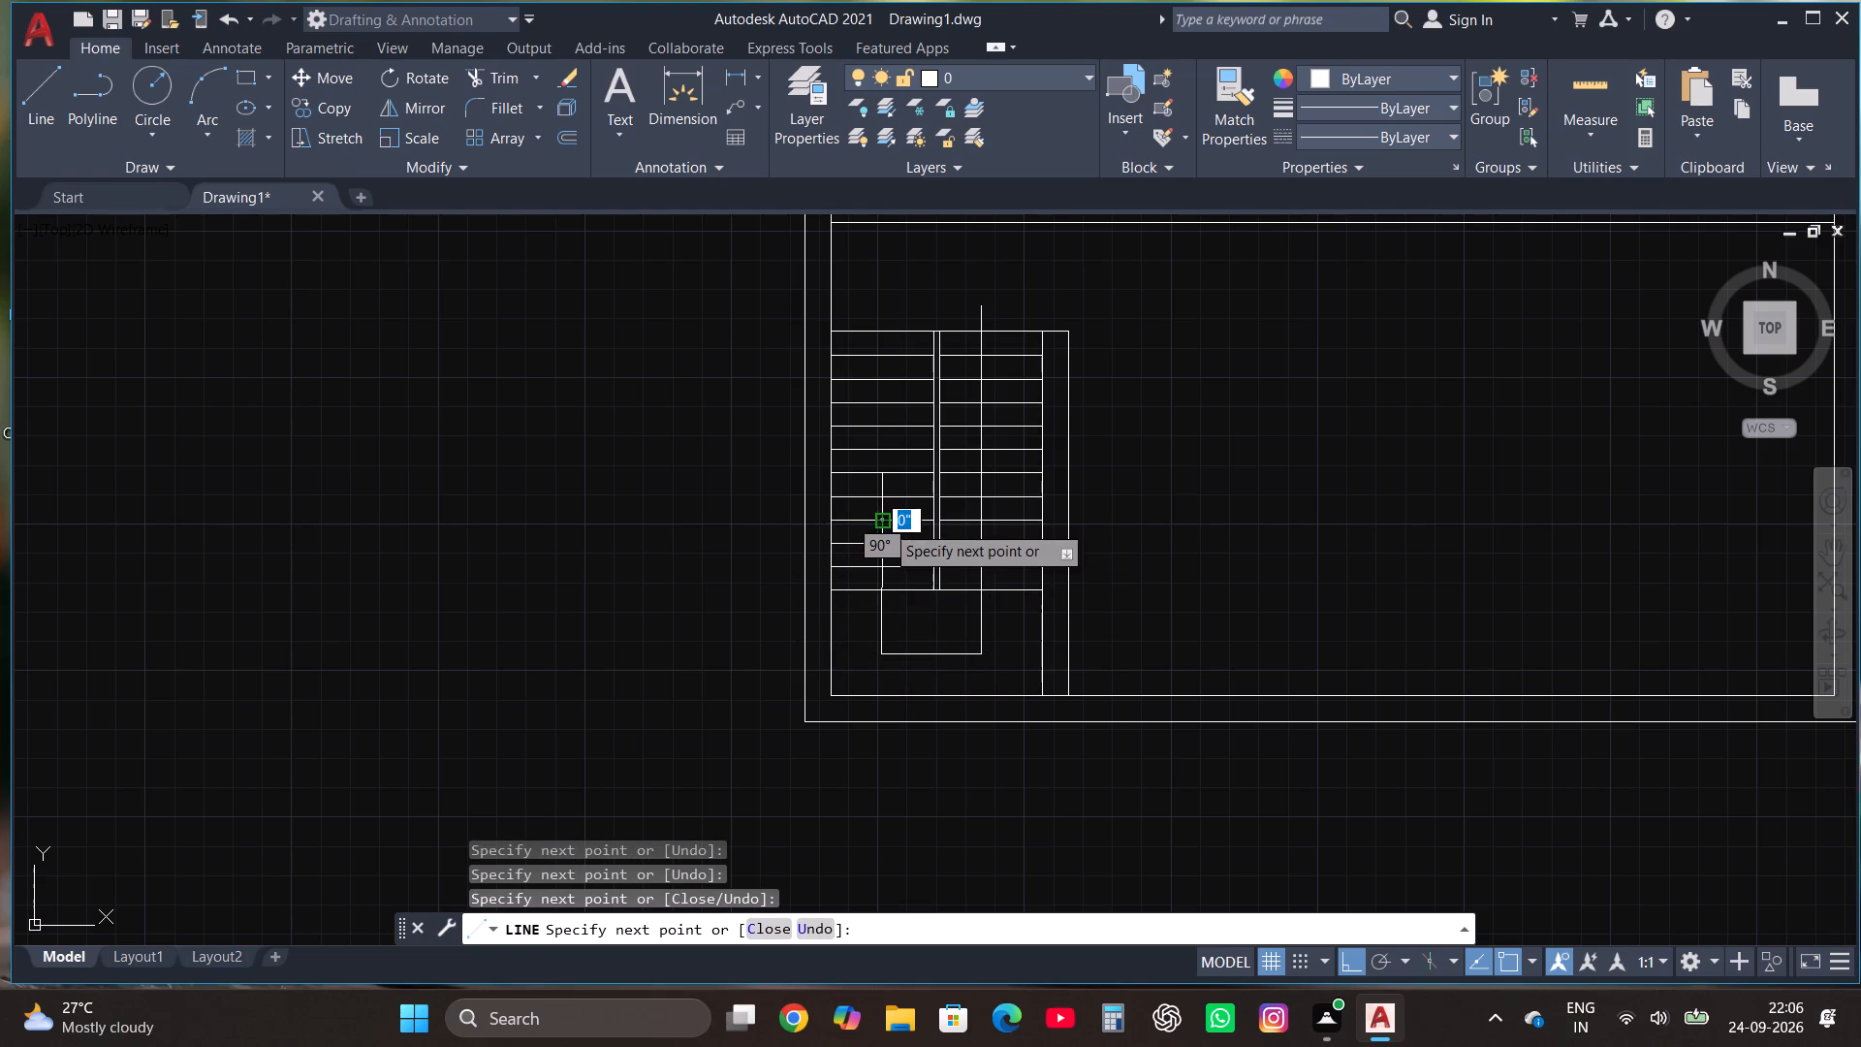
{"action": "scroll", "coordinate": [885, 541], "scroll_direction": "up", "scroll_amount": 1}
{"action": "key", "text": "ctrl+z"}
{"action": "scroll", "coordinate": [885, 541], "scroll_direction": "up", "scroll_amount": 2}
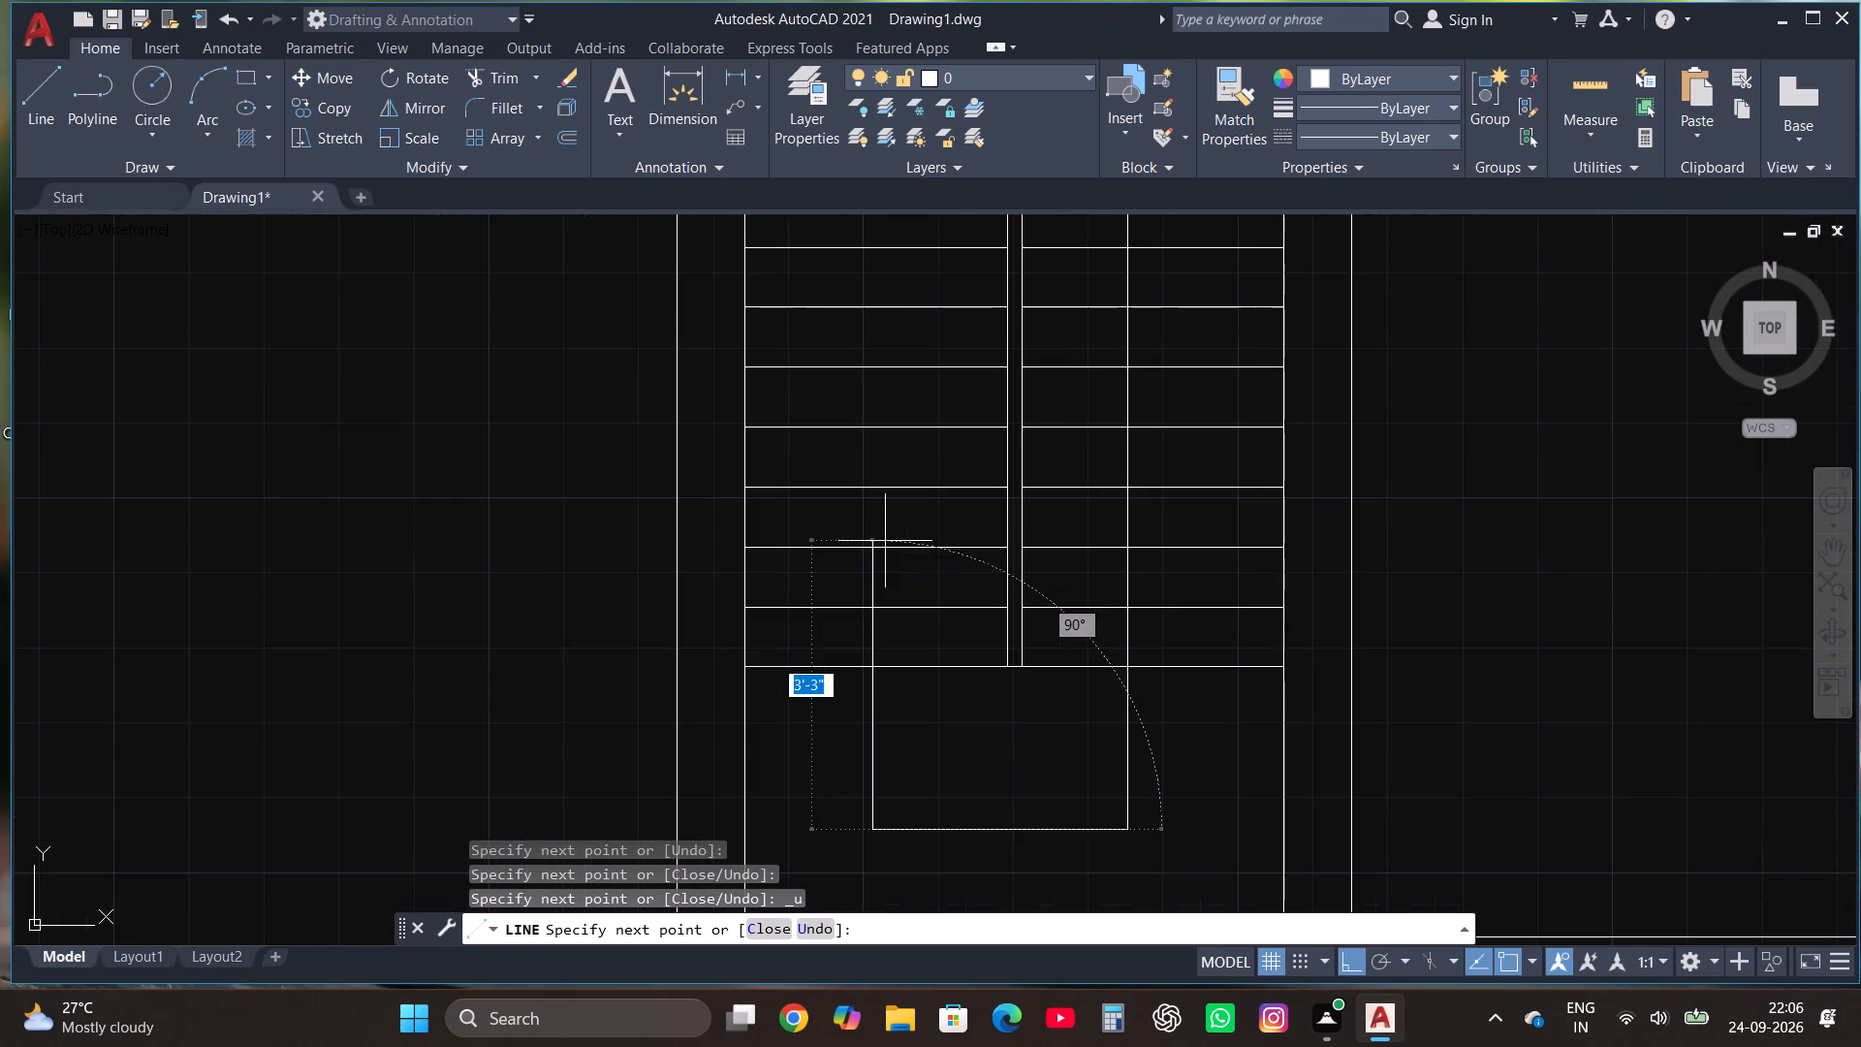
{"action": "left_click", "coordinate": [873, 497]}
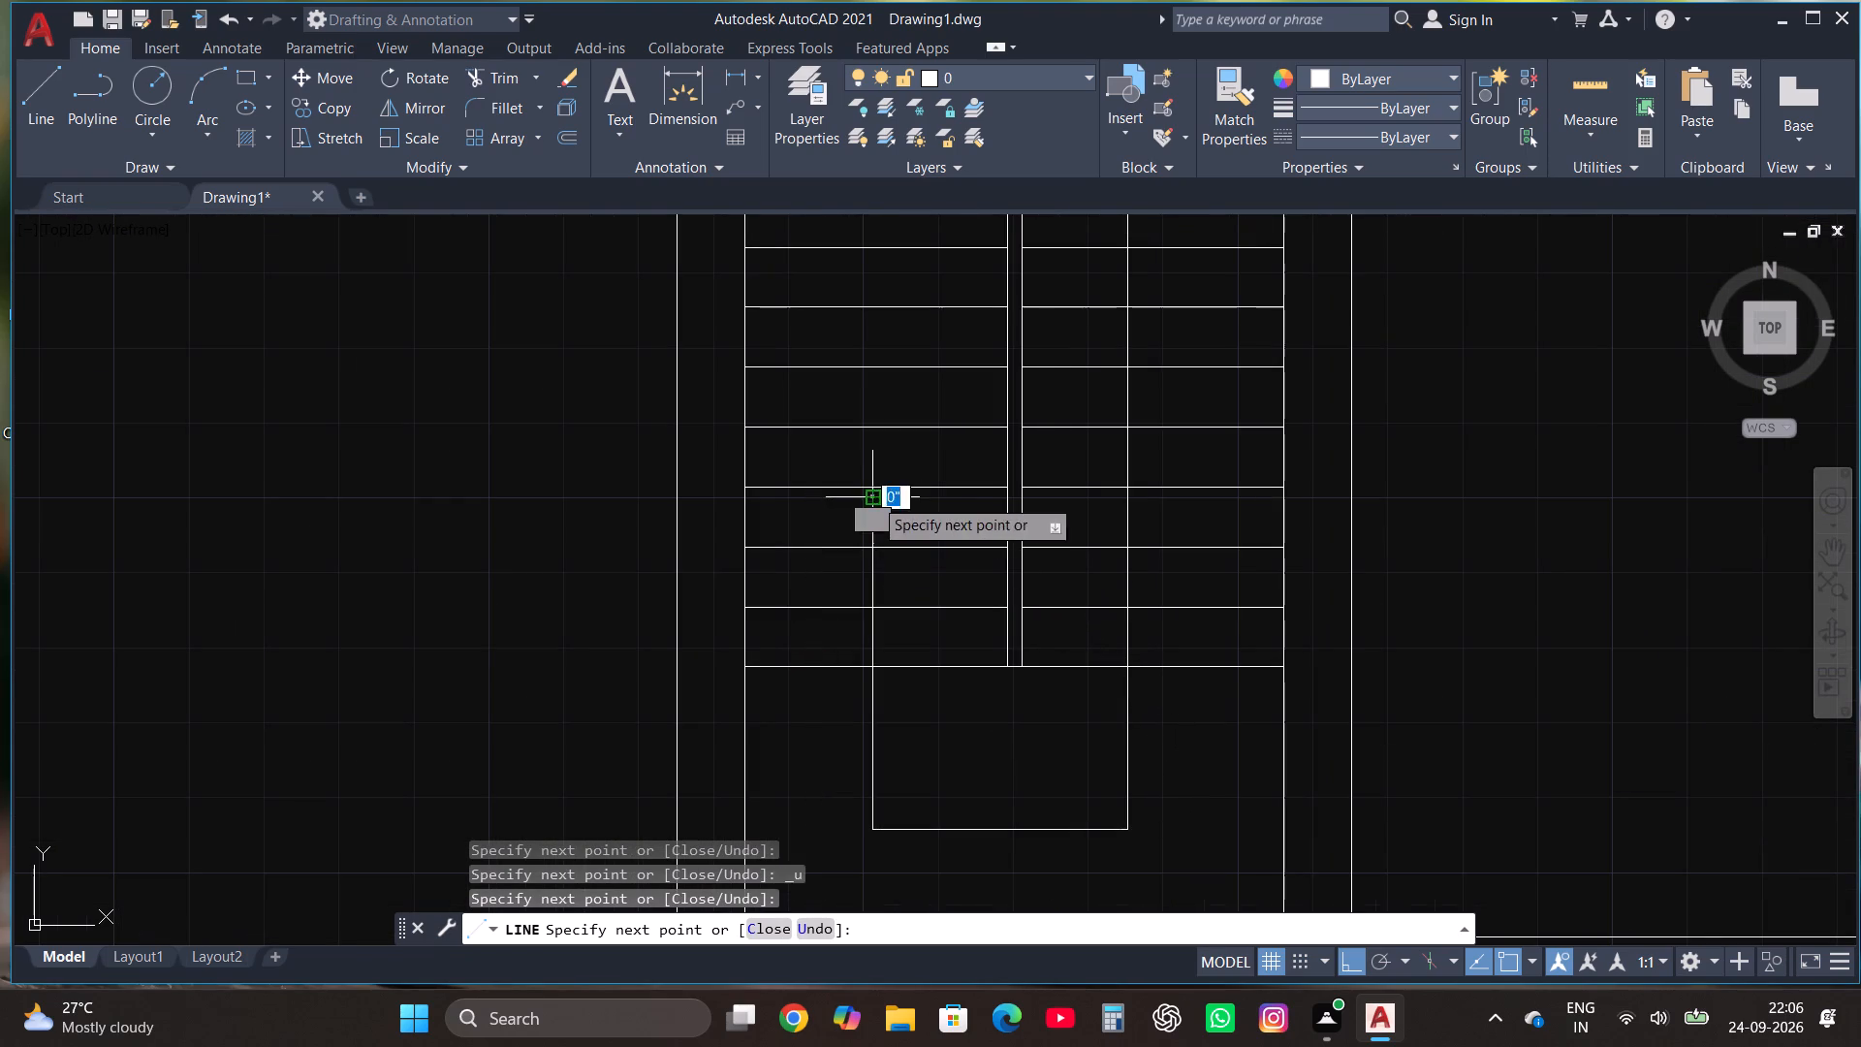
{"action": "key", "text": "Escape"}
Stretch the direction line's upper end in the left flight about 2" past the next tread, and trim the overshoot at that tread.
{"action": "left_click", "coordinate": [869, 513]}
{"action": "scroll", "coordinate": [873, 510], "scroll_direction": "up", "scroll_amount": 2}
{"action": "left_click", "coordinate": [868, 476]}
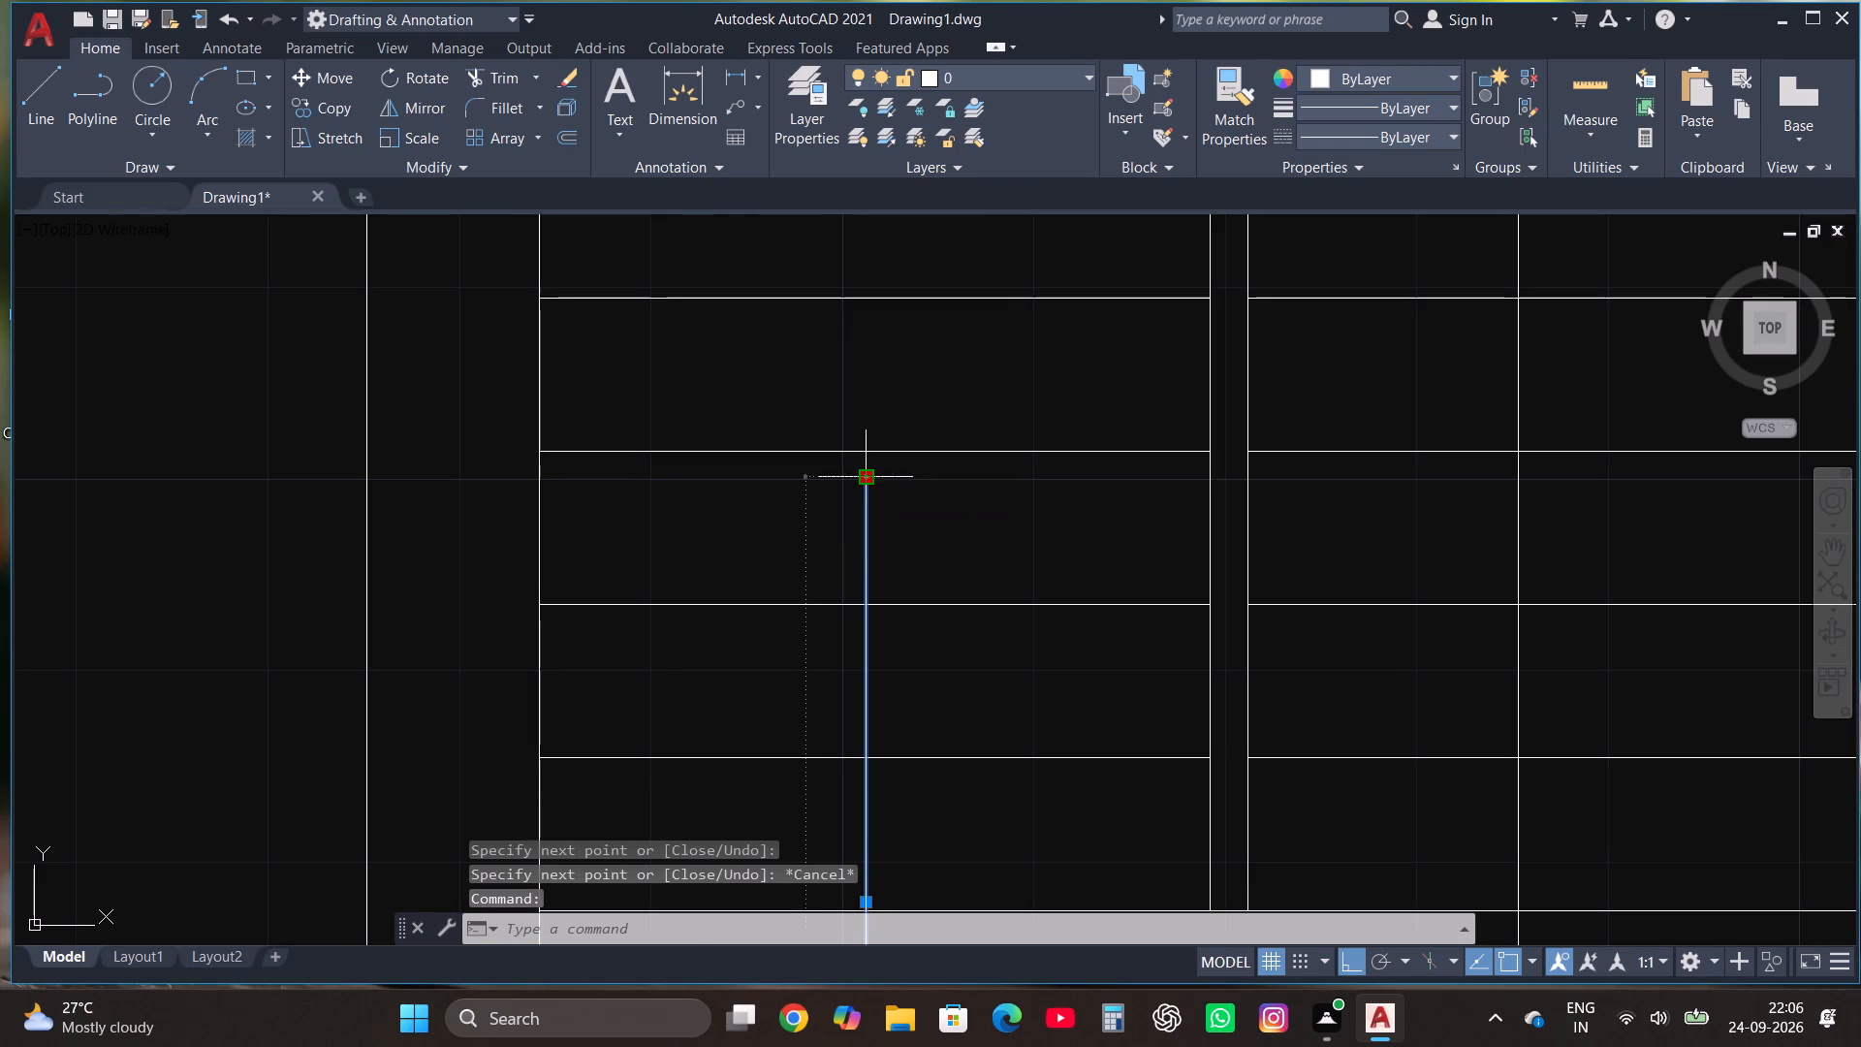
{"action": "left_click", "coordinate": [864, 423]}
{"action": "key", "text": "Escape"}
{"action": "left_click", "coordinate": [474, 74]}
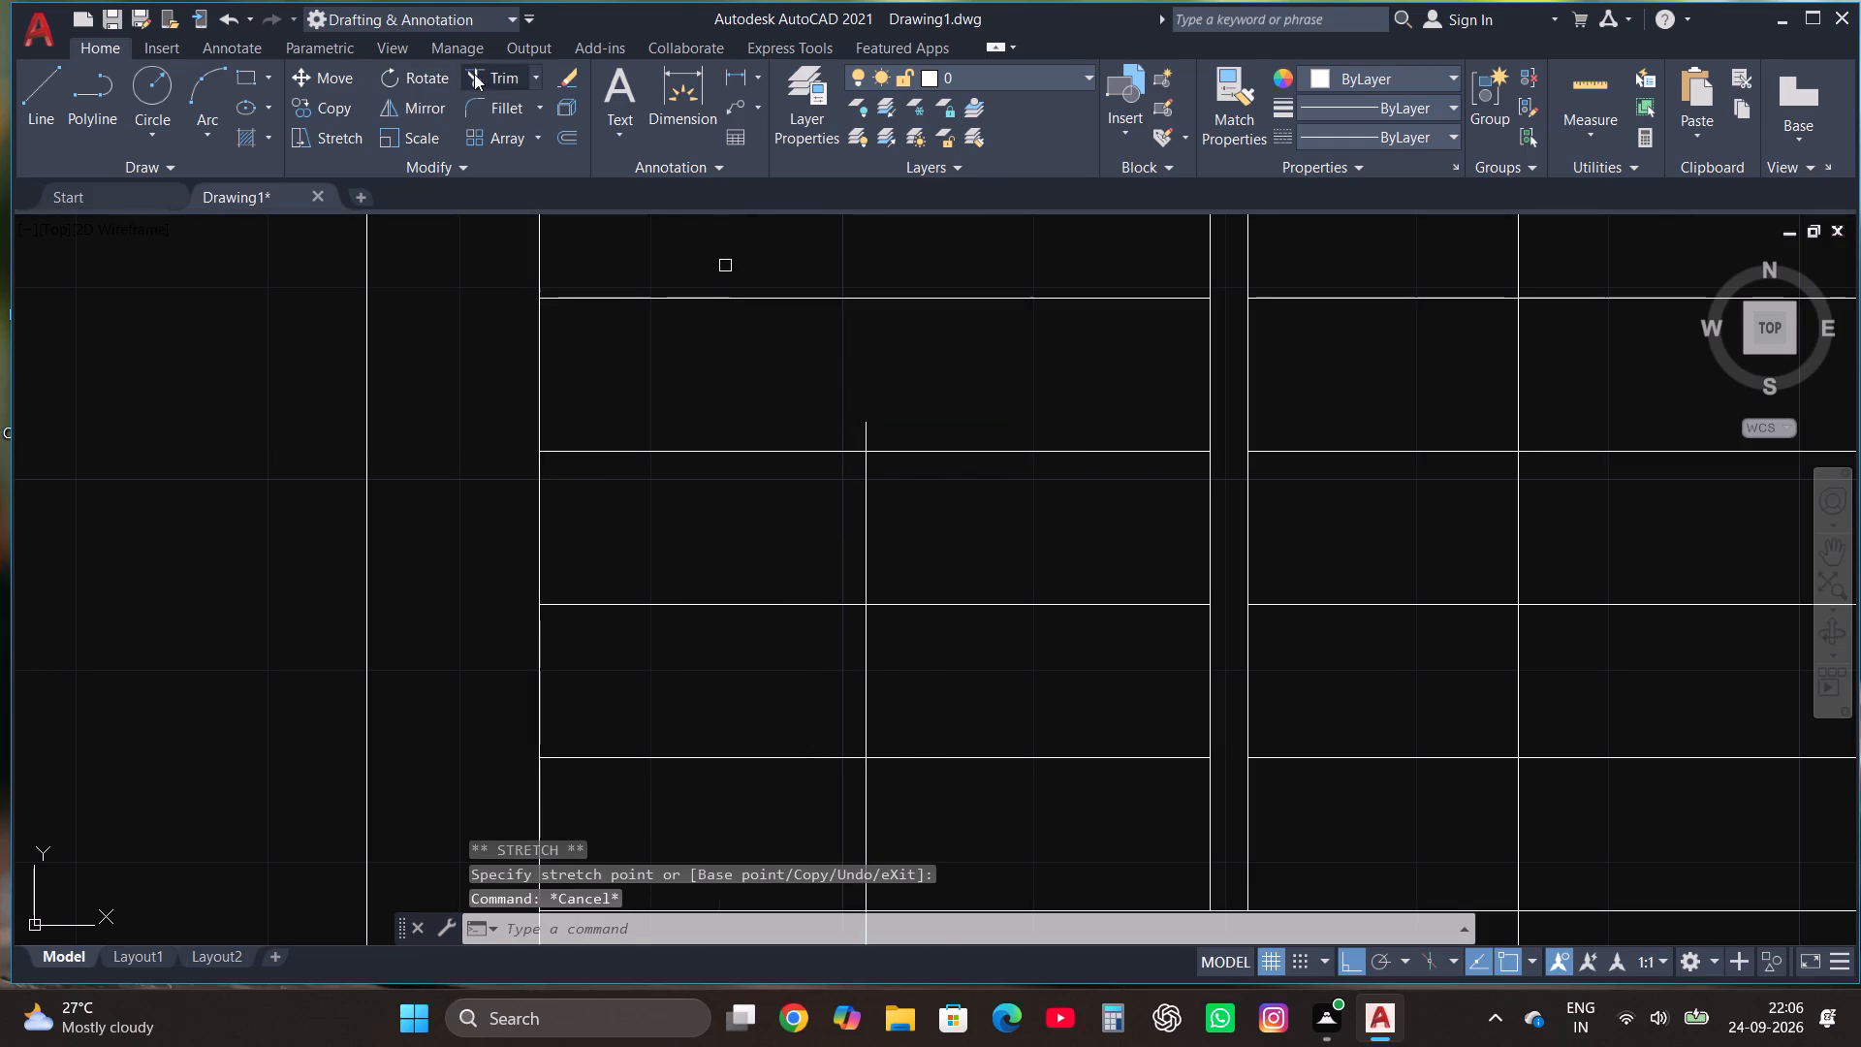
{"action": "left_click", "coordinate": [869, 426]}
{"action": "key", "text": "Escape"}
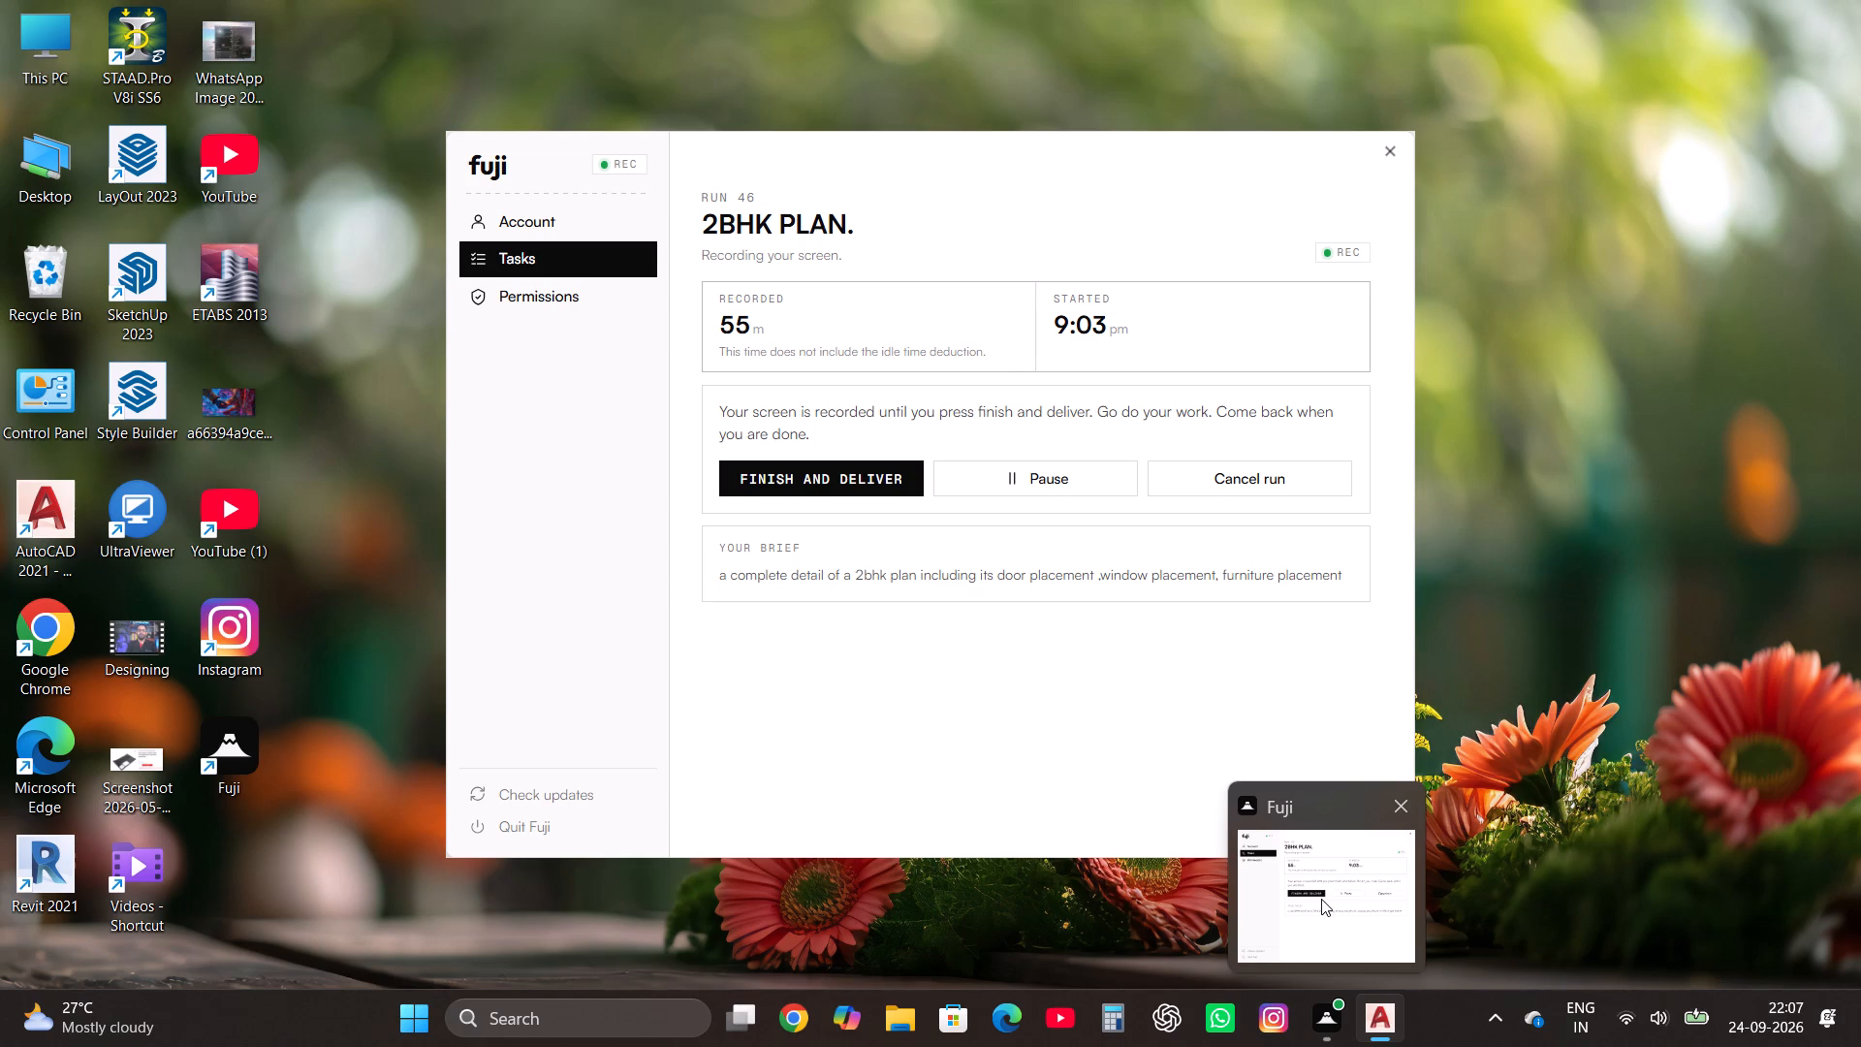
{"action": "key", "text": "Escape"}
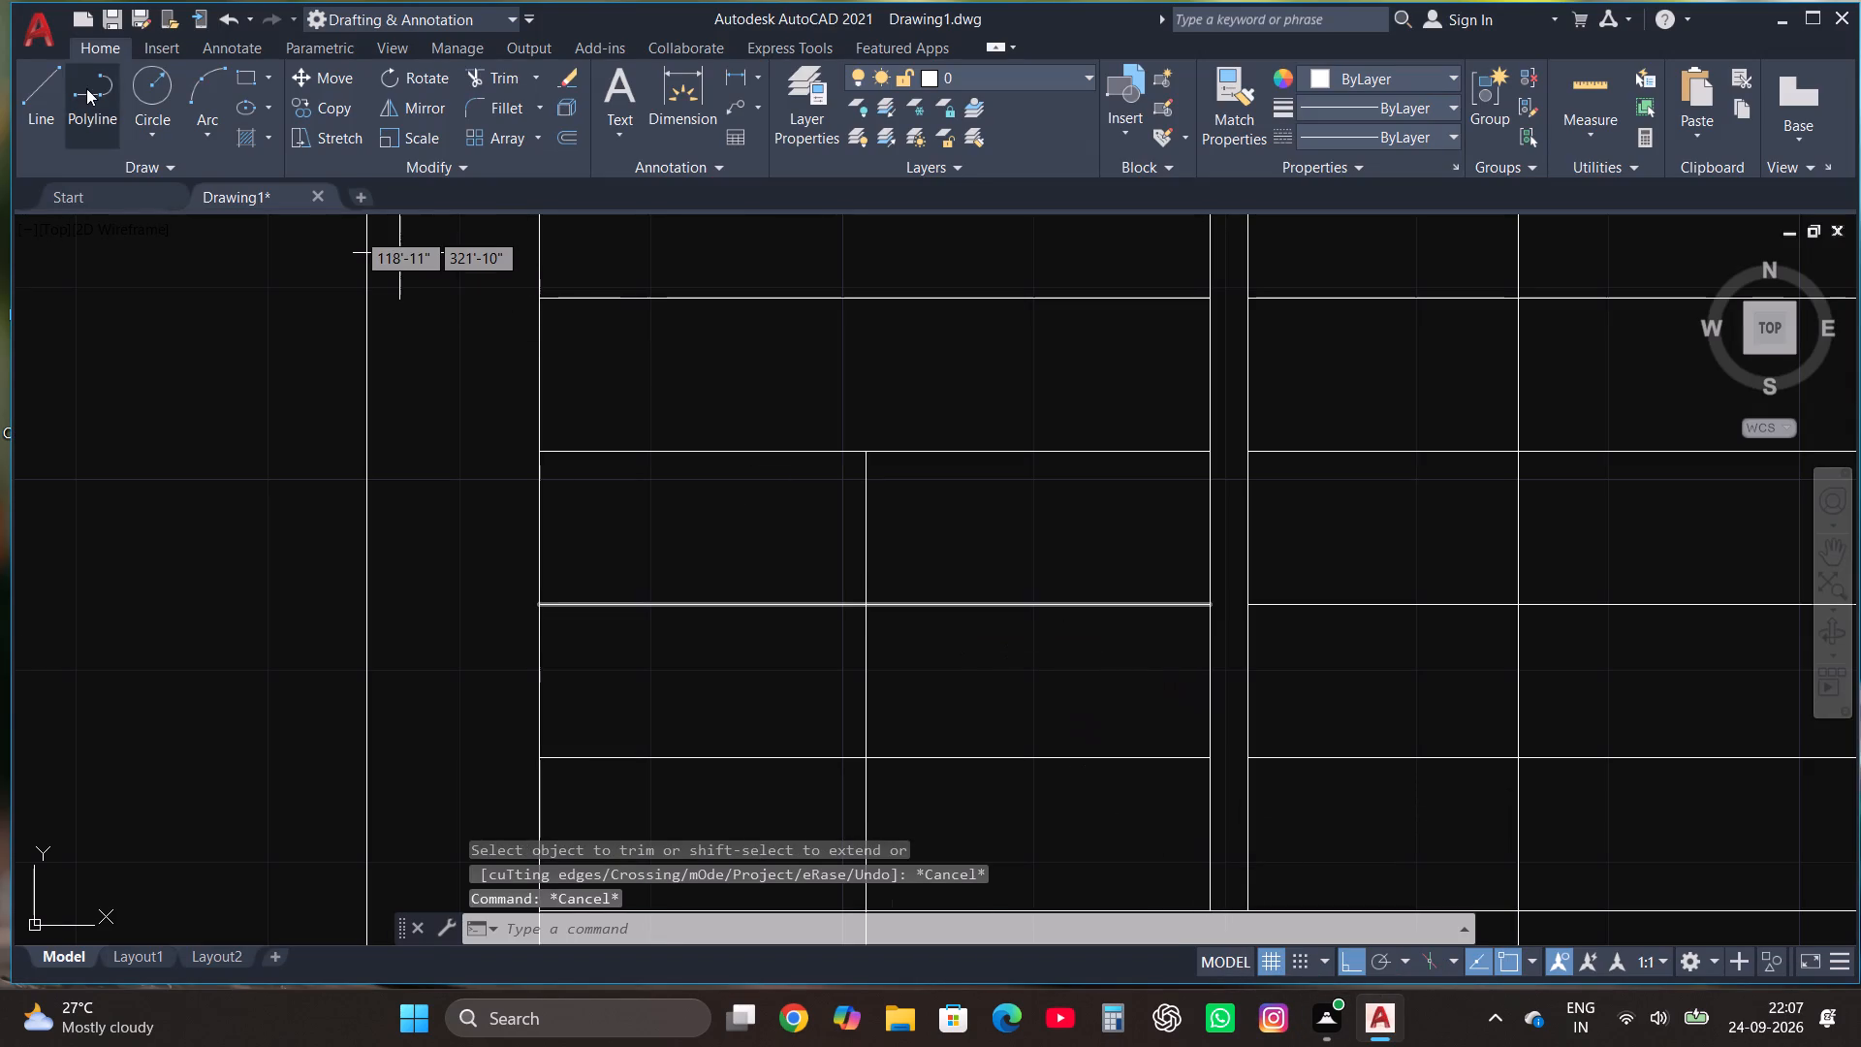
With ortho off, draw a slanted line from the direction line's upper end down and left to the tread below as half an arrowhead.
{"action": "left_click", "coordinate": [46, 86]}
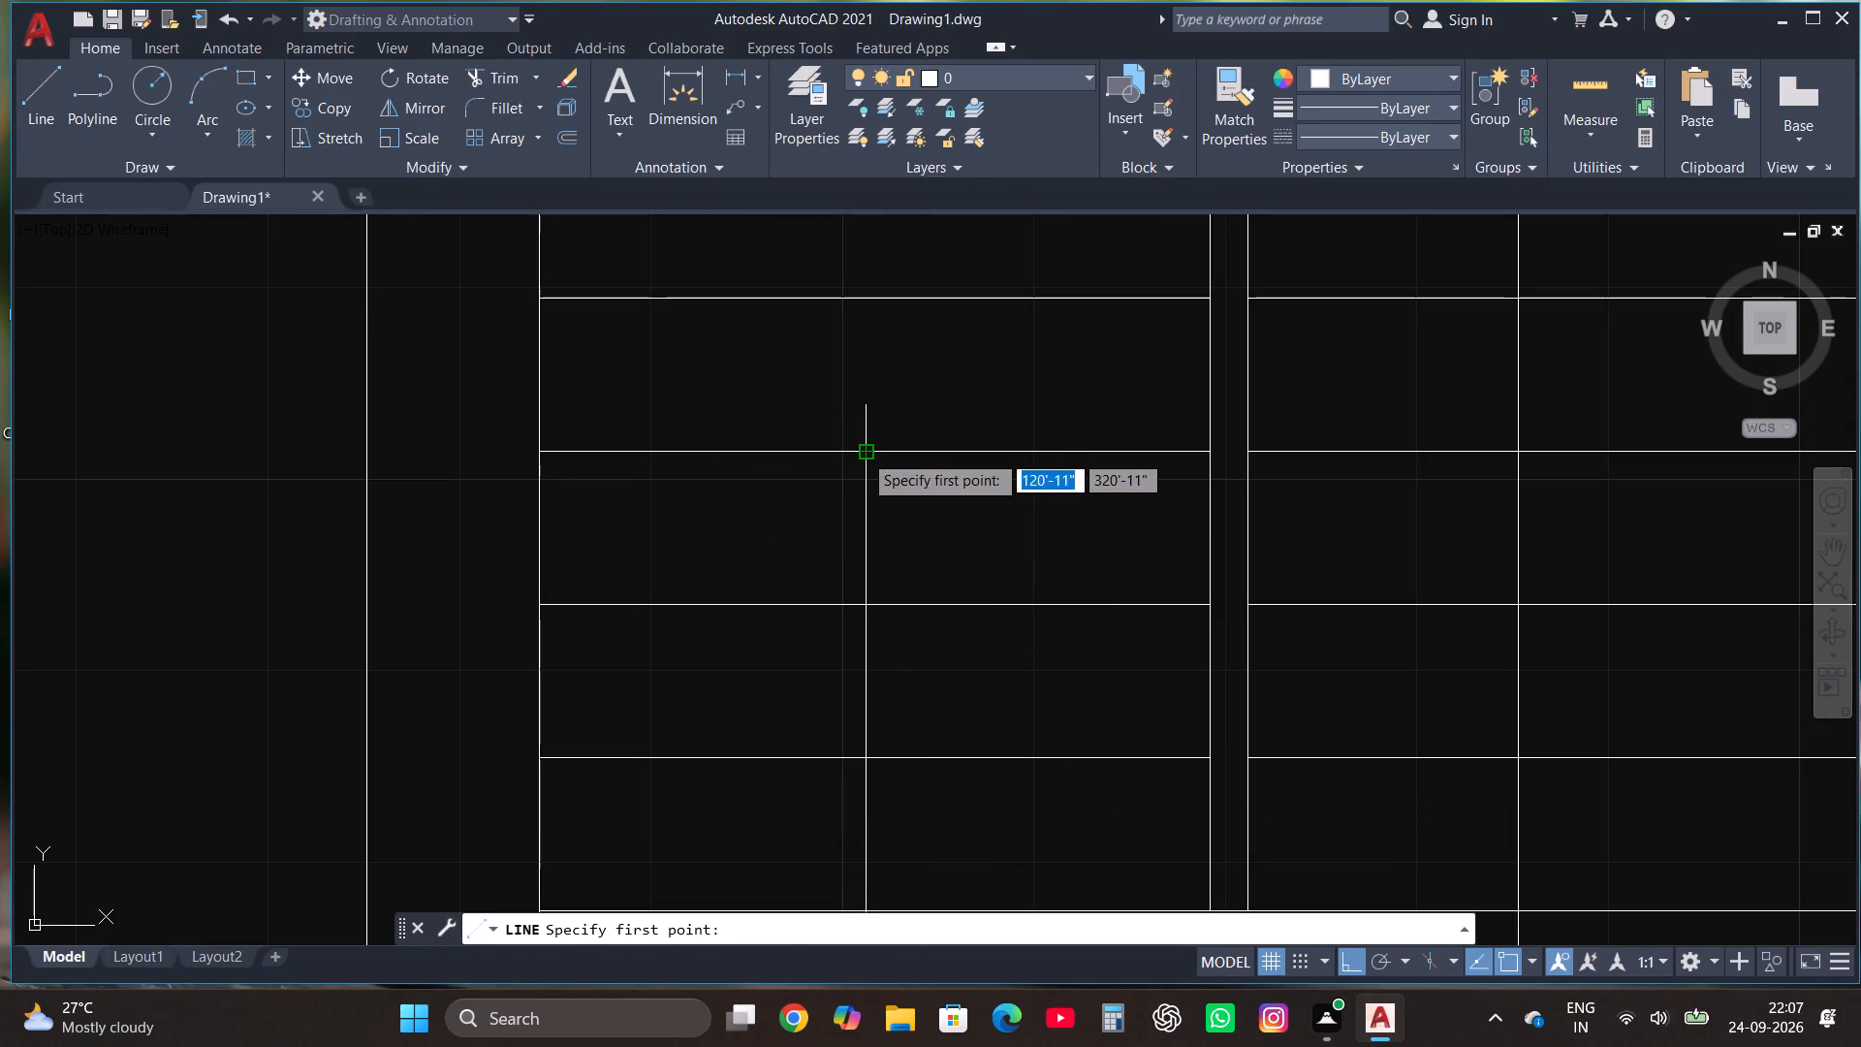
{"action": "left_click", "coordinate": [863, 453]}
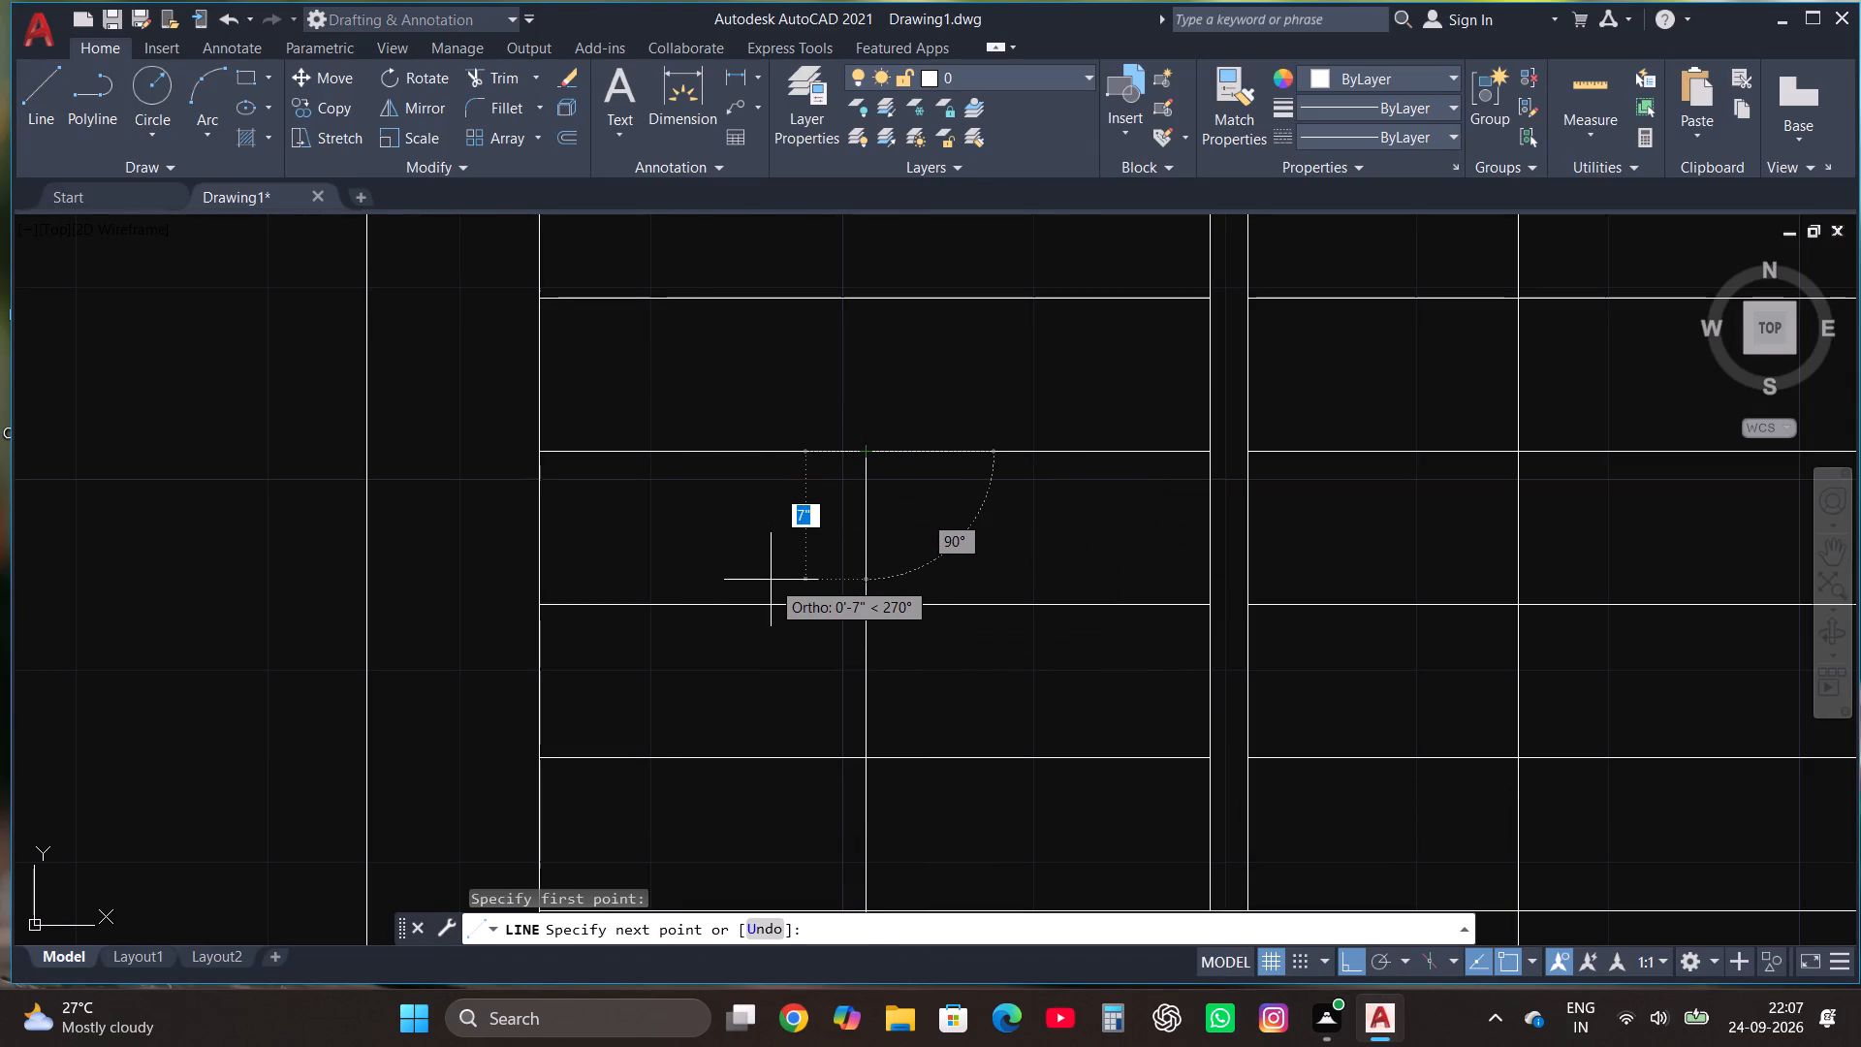
{"action": "key", "text": "F8"}
{"action": "left_click", "coordinate": [791, 606]}
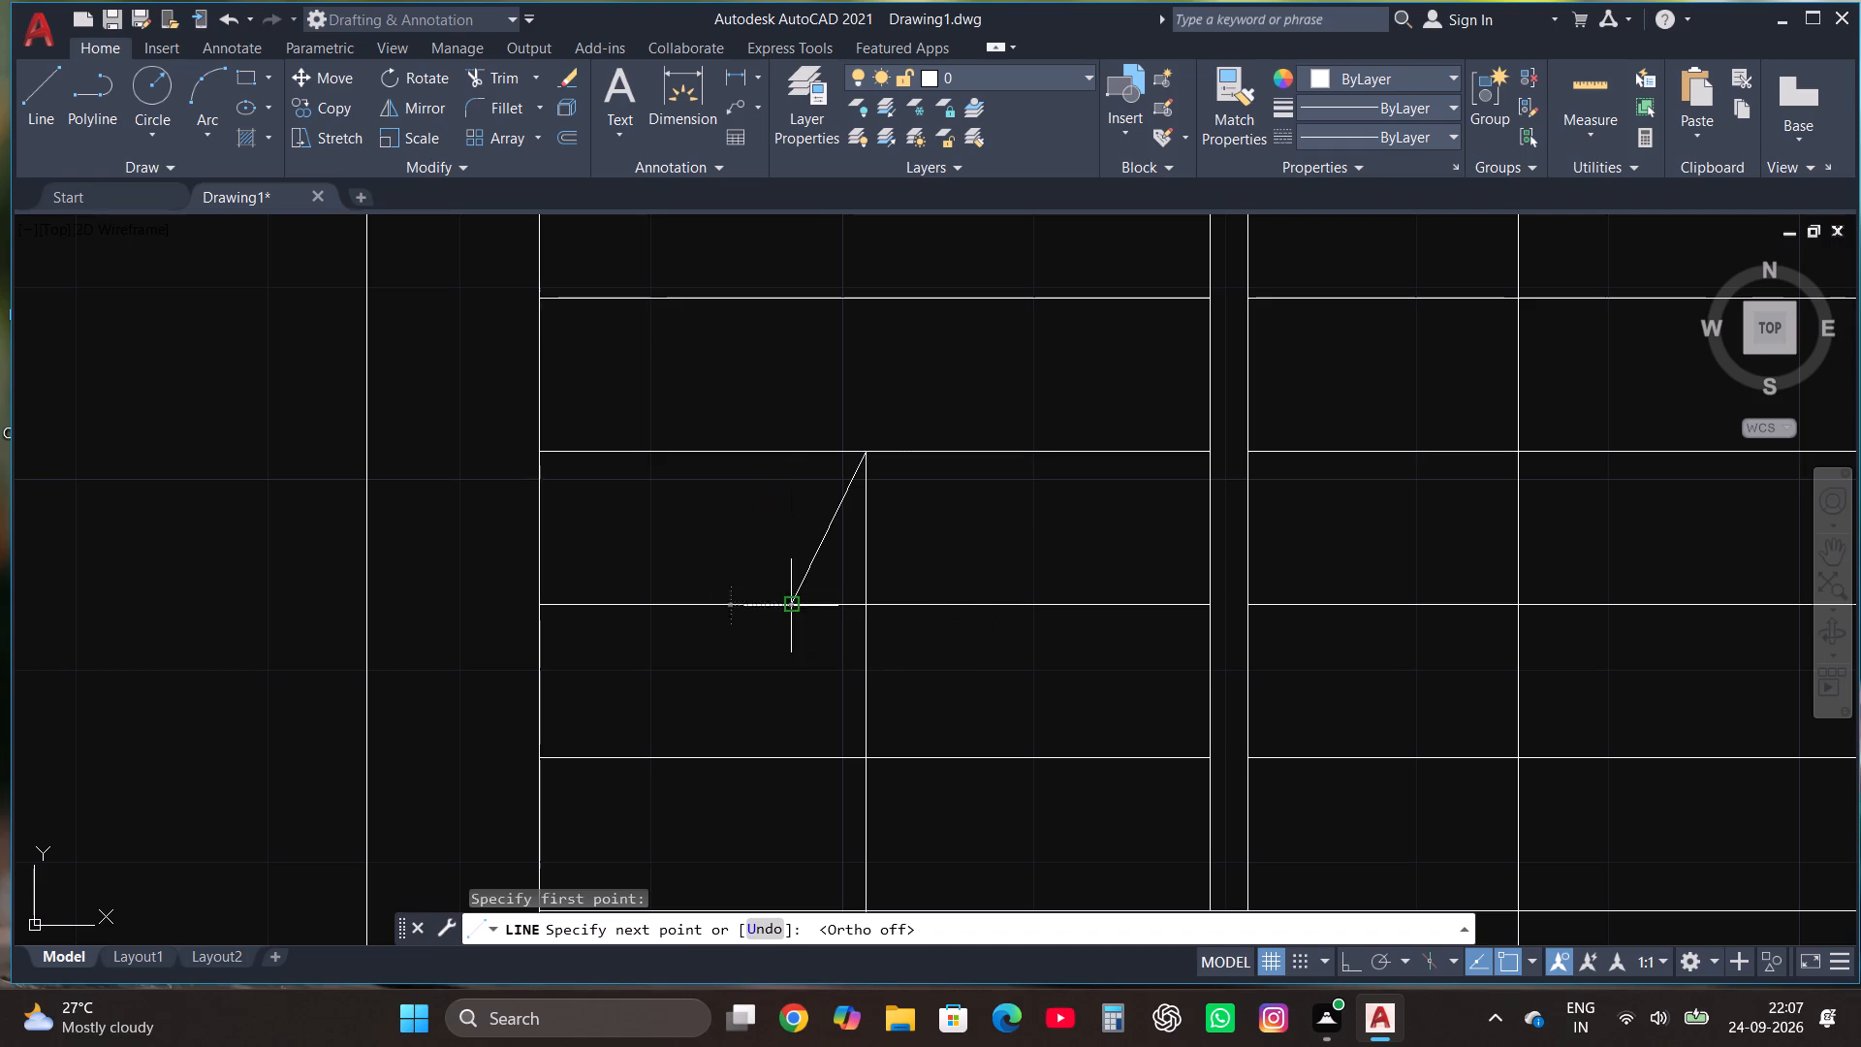
{"action": "key", "text": "Escape"}
Mirror the slanted line about the vertical direction line, keeping the original, to complete the arrowhead outline.
{"action": "left_click", "coordinate": [839, 539]}
{"action": "left_click", "coordinate": [813, 524]}
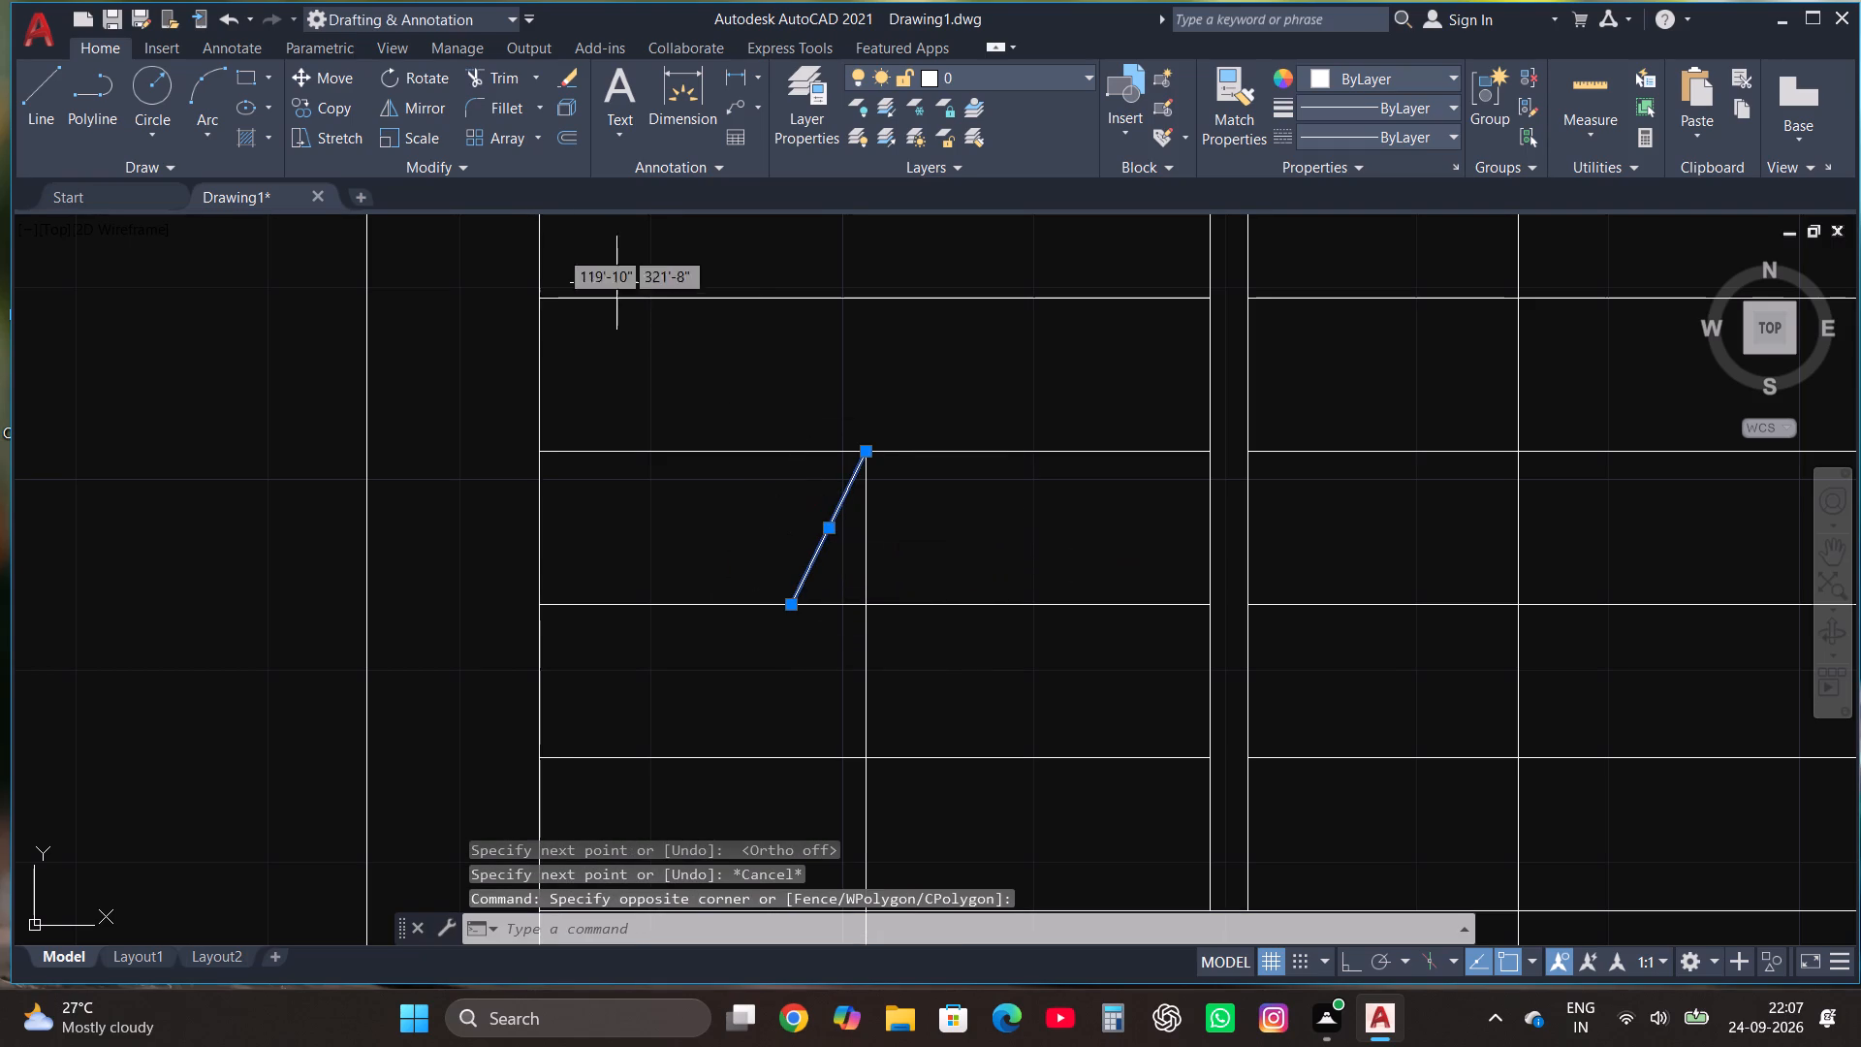
{"action": "left_click", "coordinate": [426, 110]}
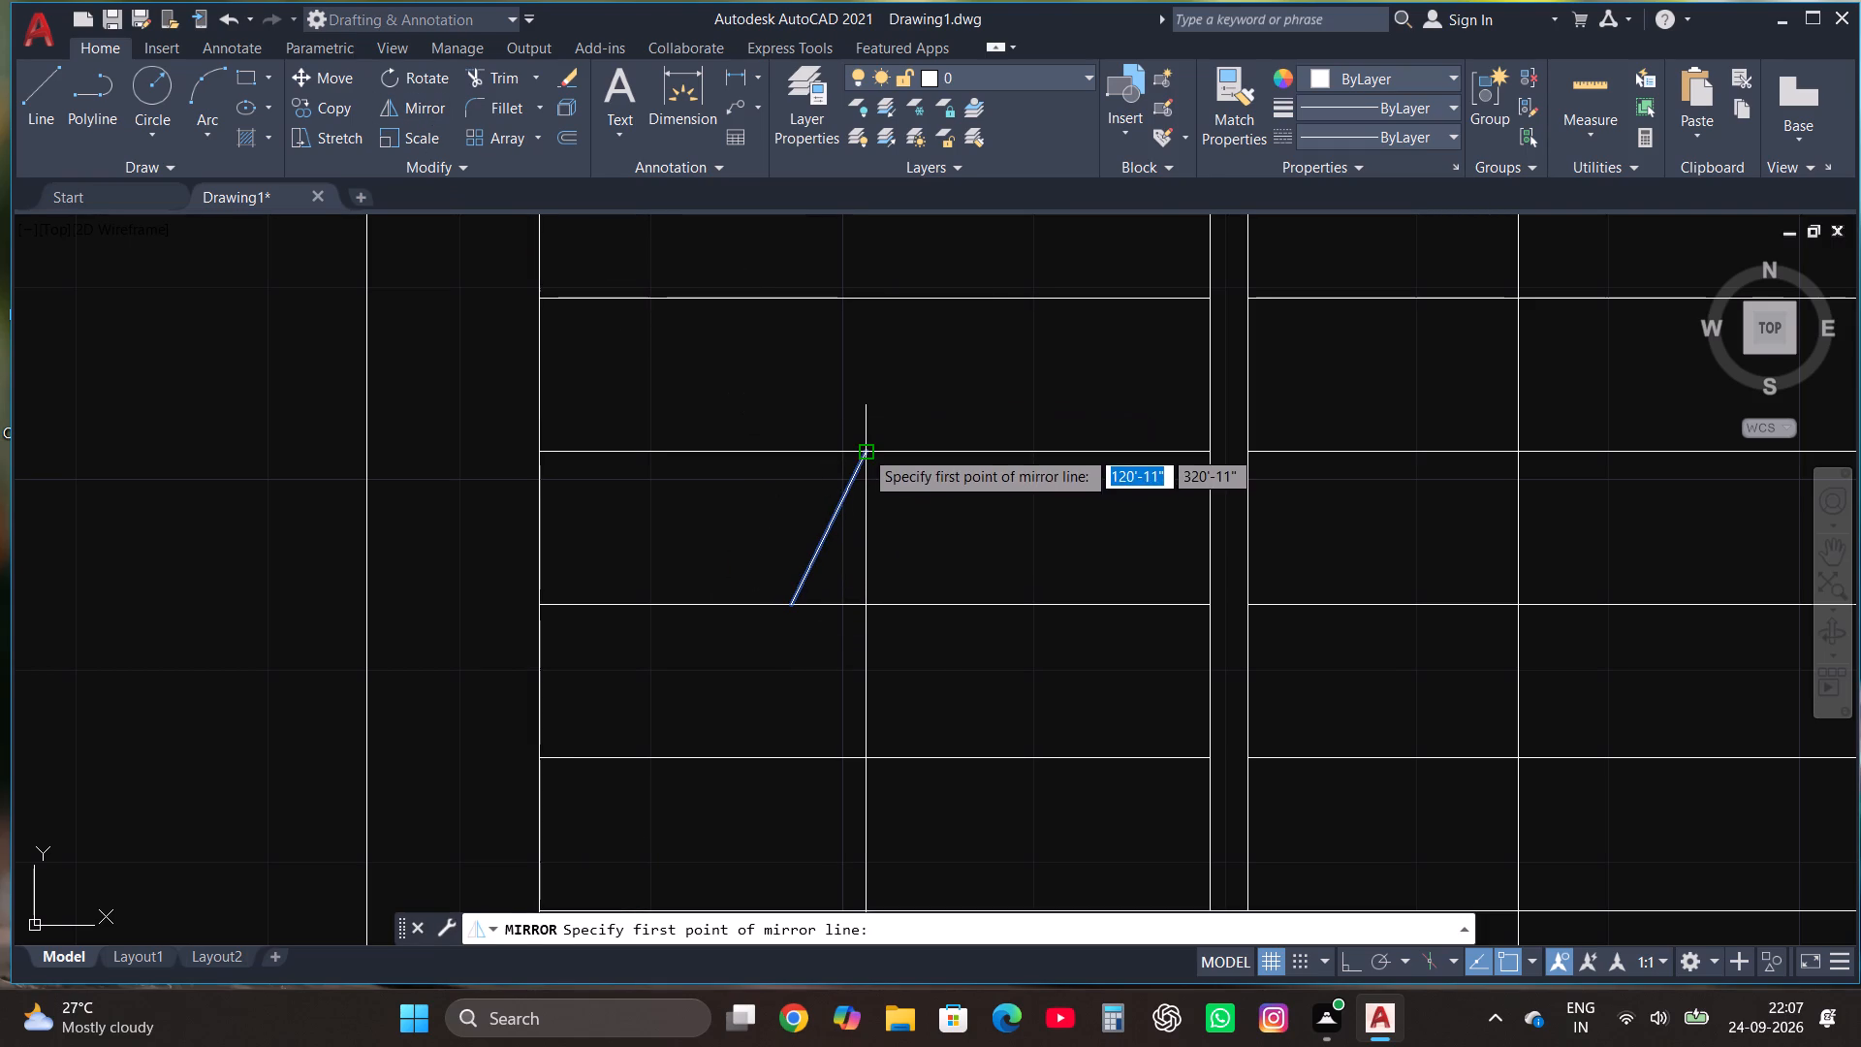
{"action": "left_click", "coordinate": [864, 449]}
{"action": "key", "text": "F8"}
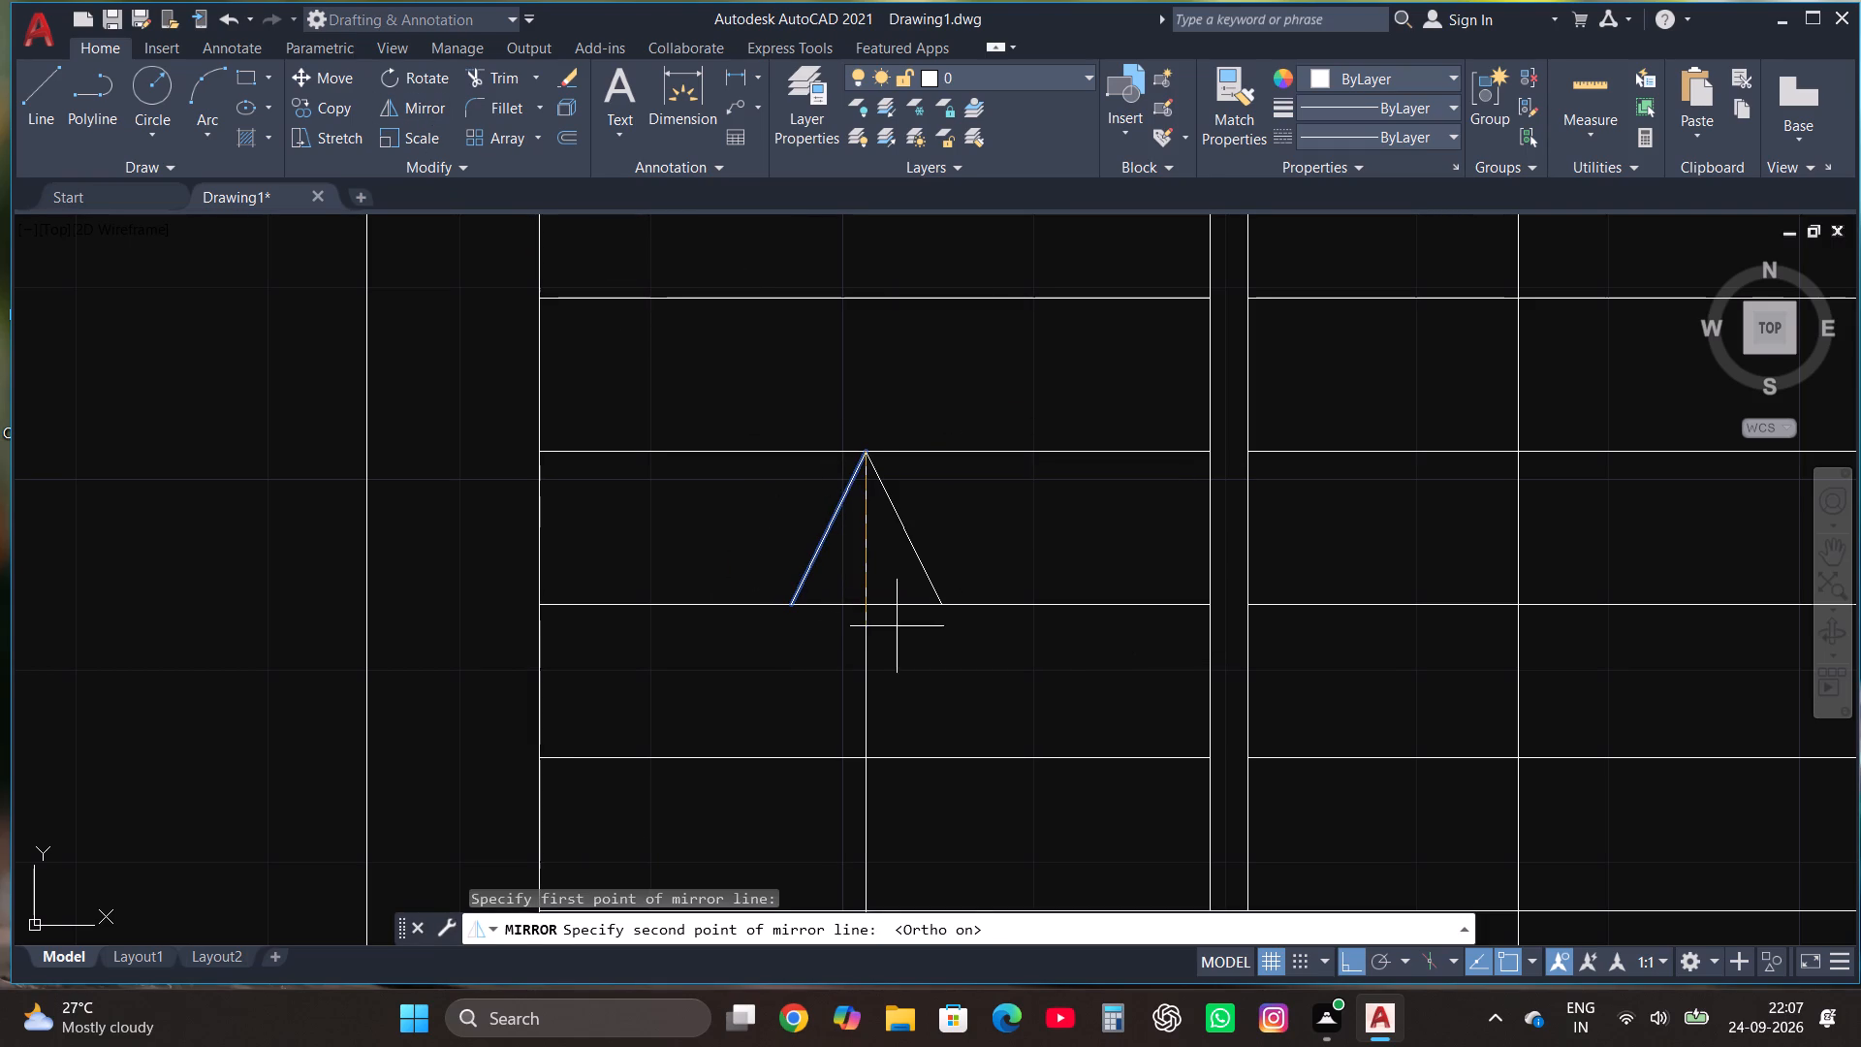
{"action": "left_click", "coordinate": [909, 644]}
{"action": "left_click_drag", "start_coordinate": [961, 731], "coordinate": [909, 644]}
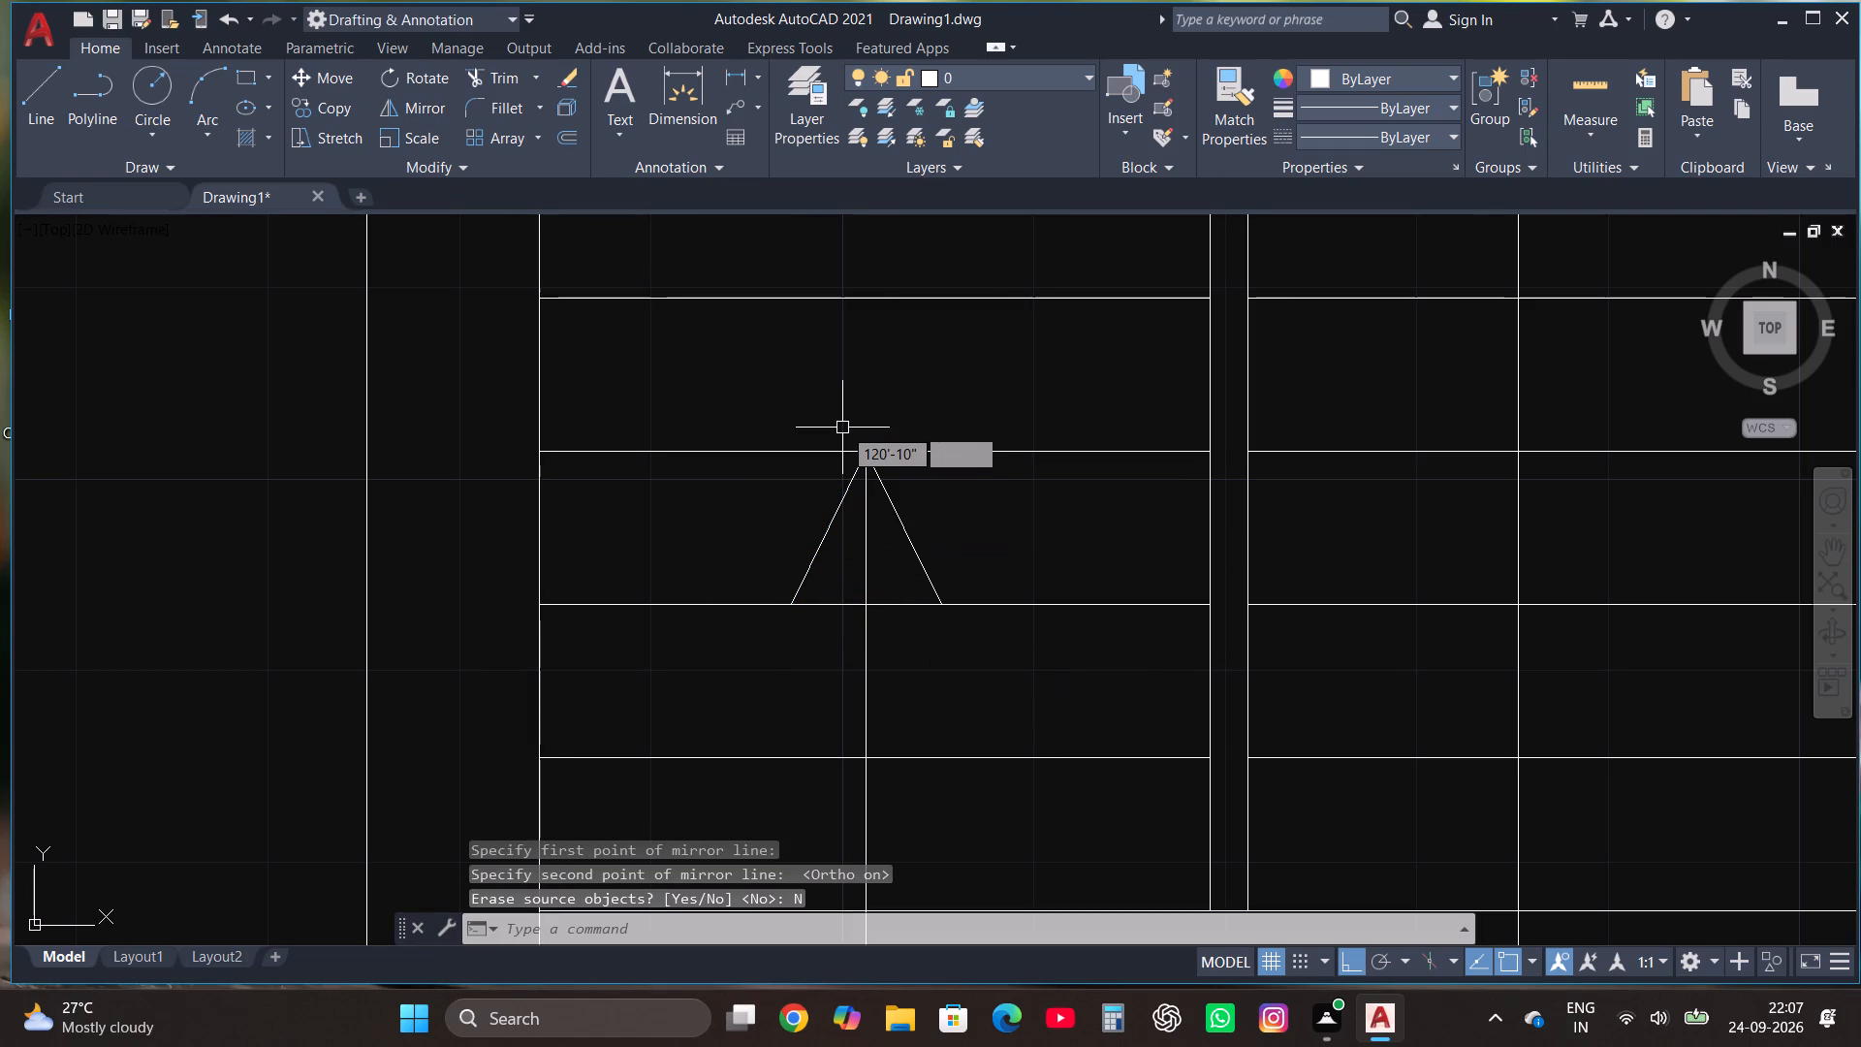
Fill both halves of the arrowhead with a SOLID hatch.
{"action": "key", "text": "h"}
{"action": "key", "text": "Return"}
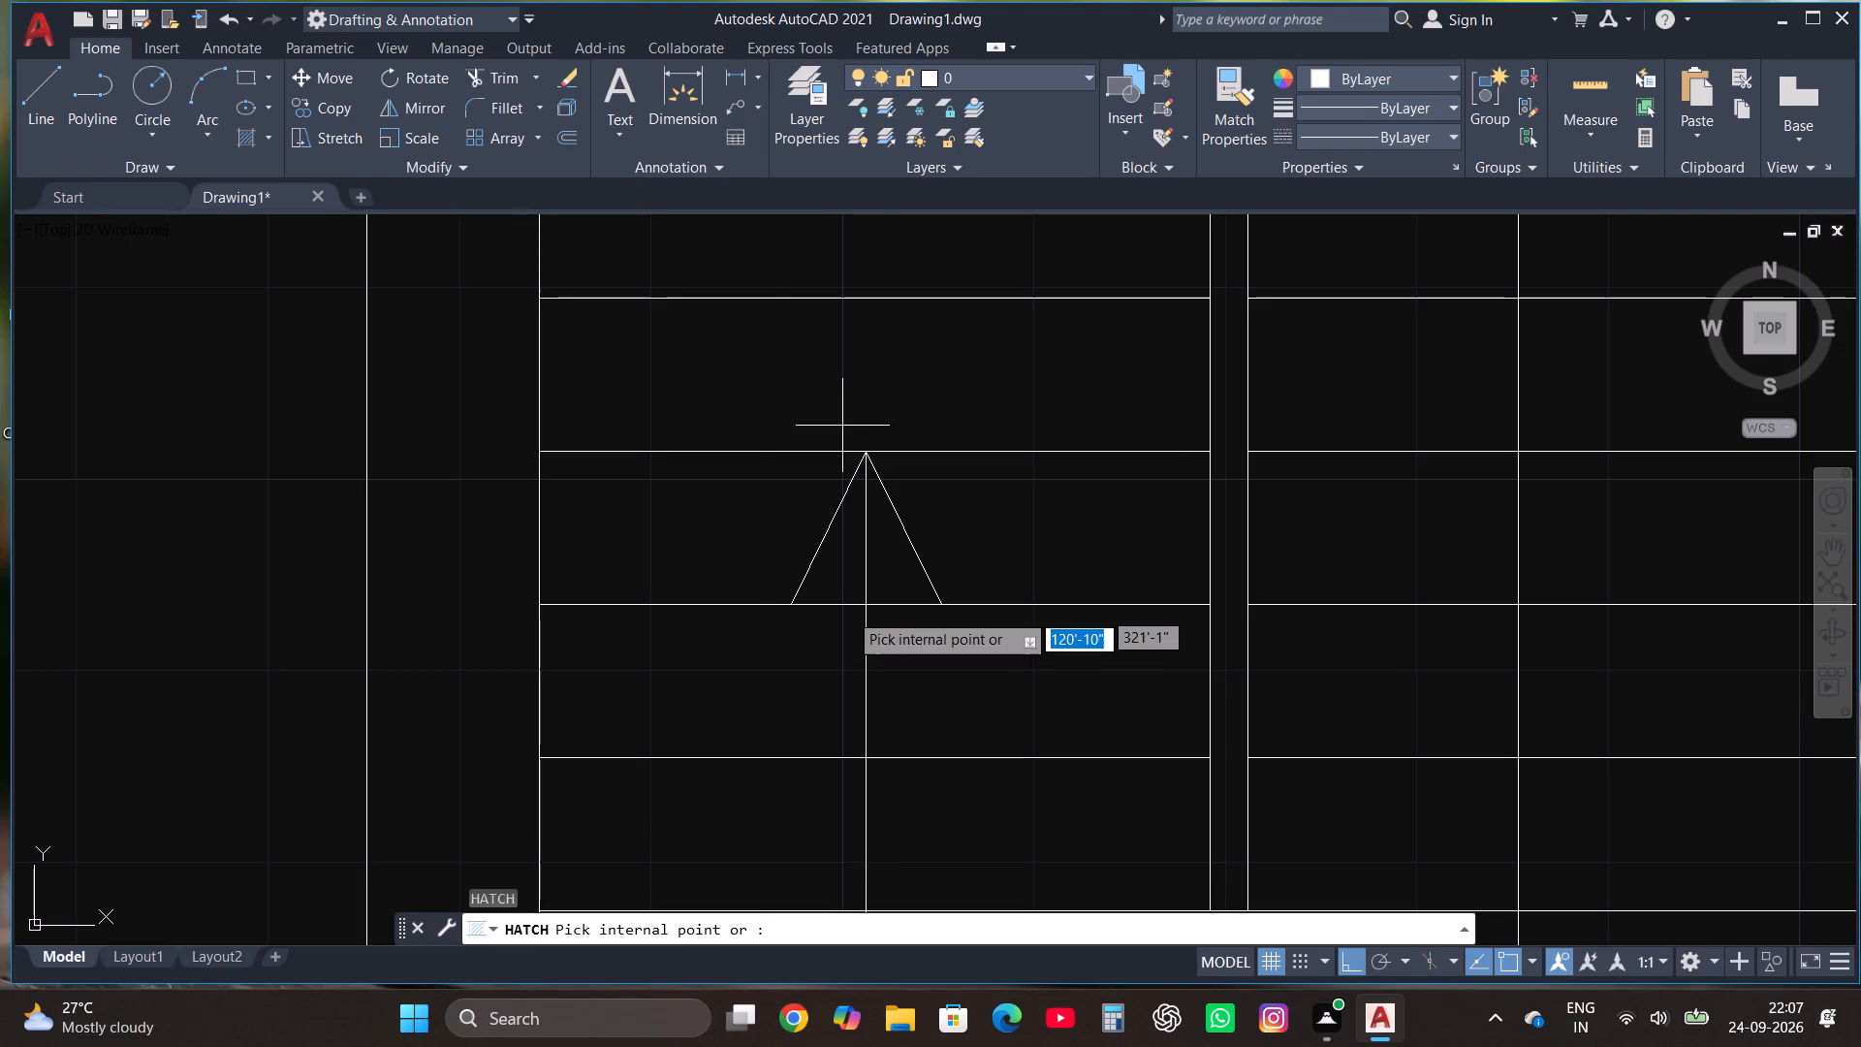
{"action": "left_click", "coordinate": [836, 591]}
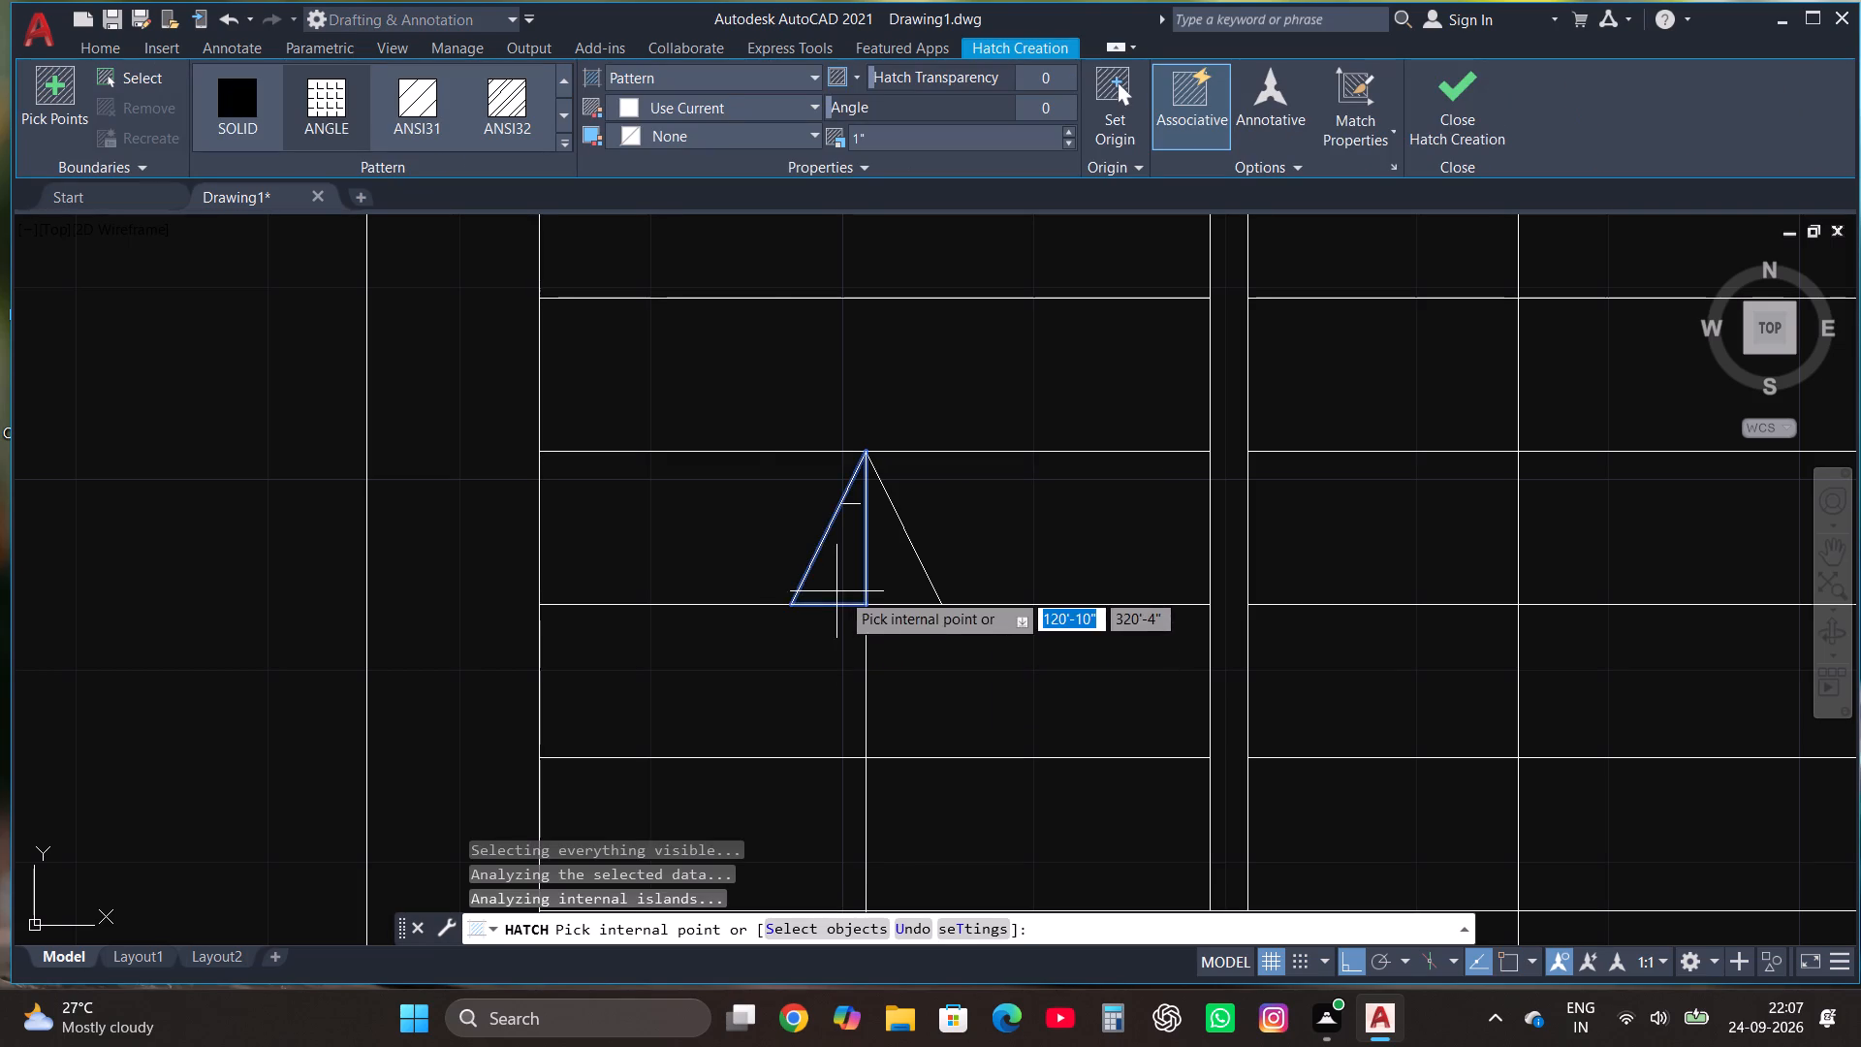
{"action": "left_click", "coordinate": [231, 89]}
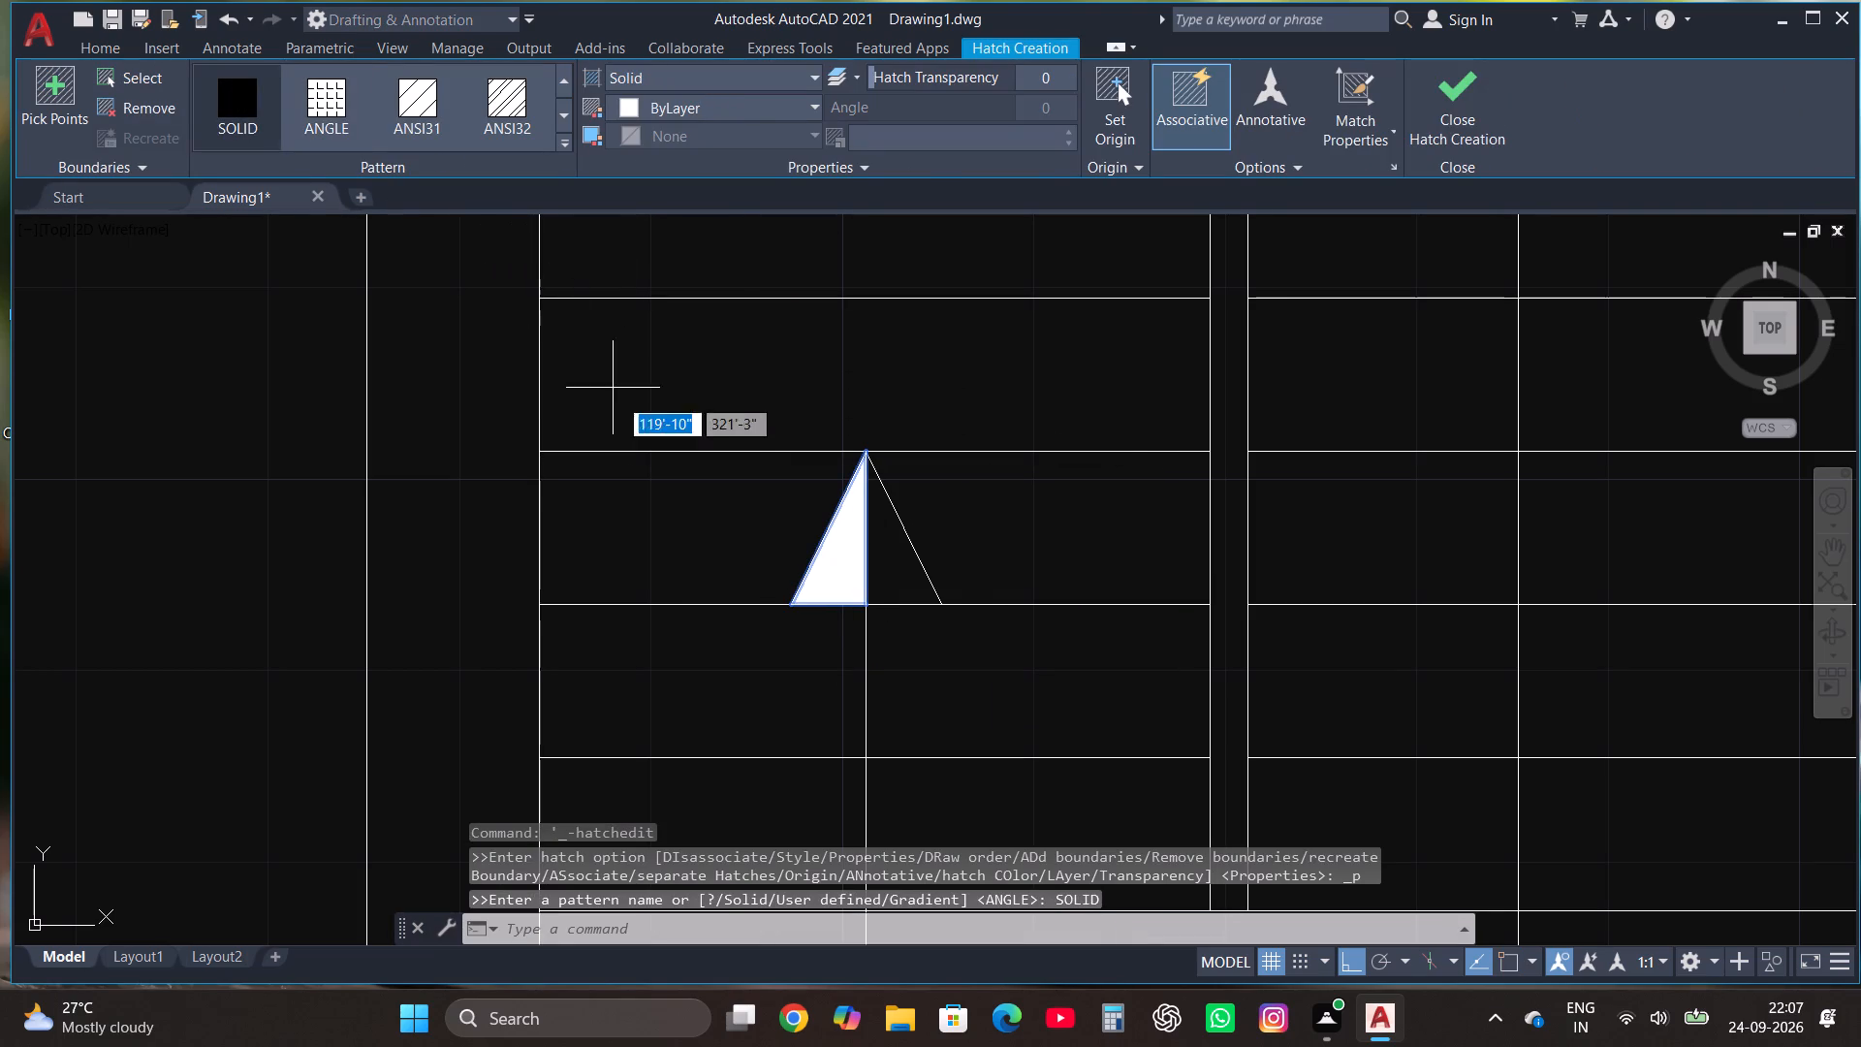
{"action": "left_click", "coordinate": [899, 563]}
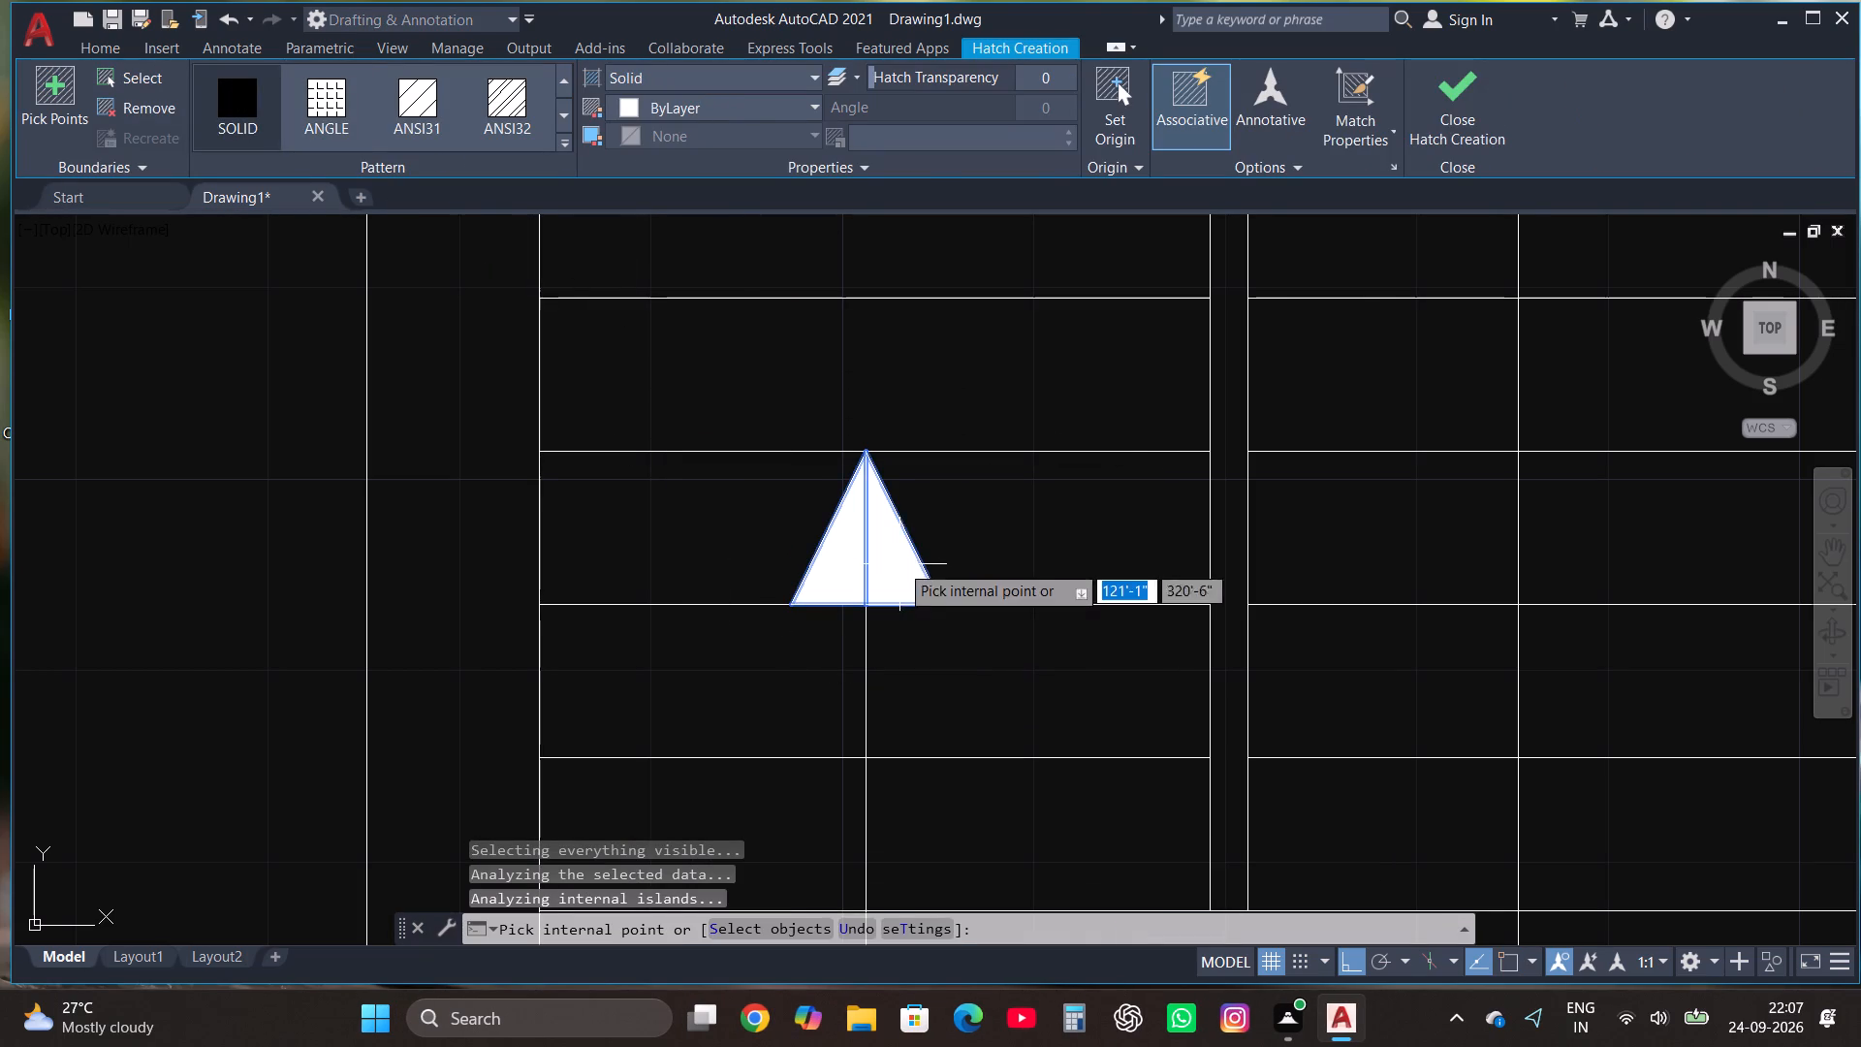
{"action": "left_click", "coordinate": [1457, 99]}
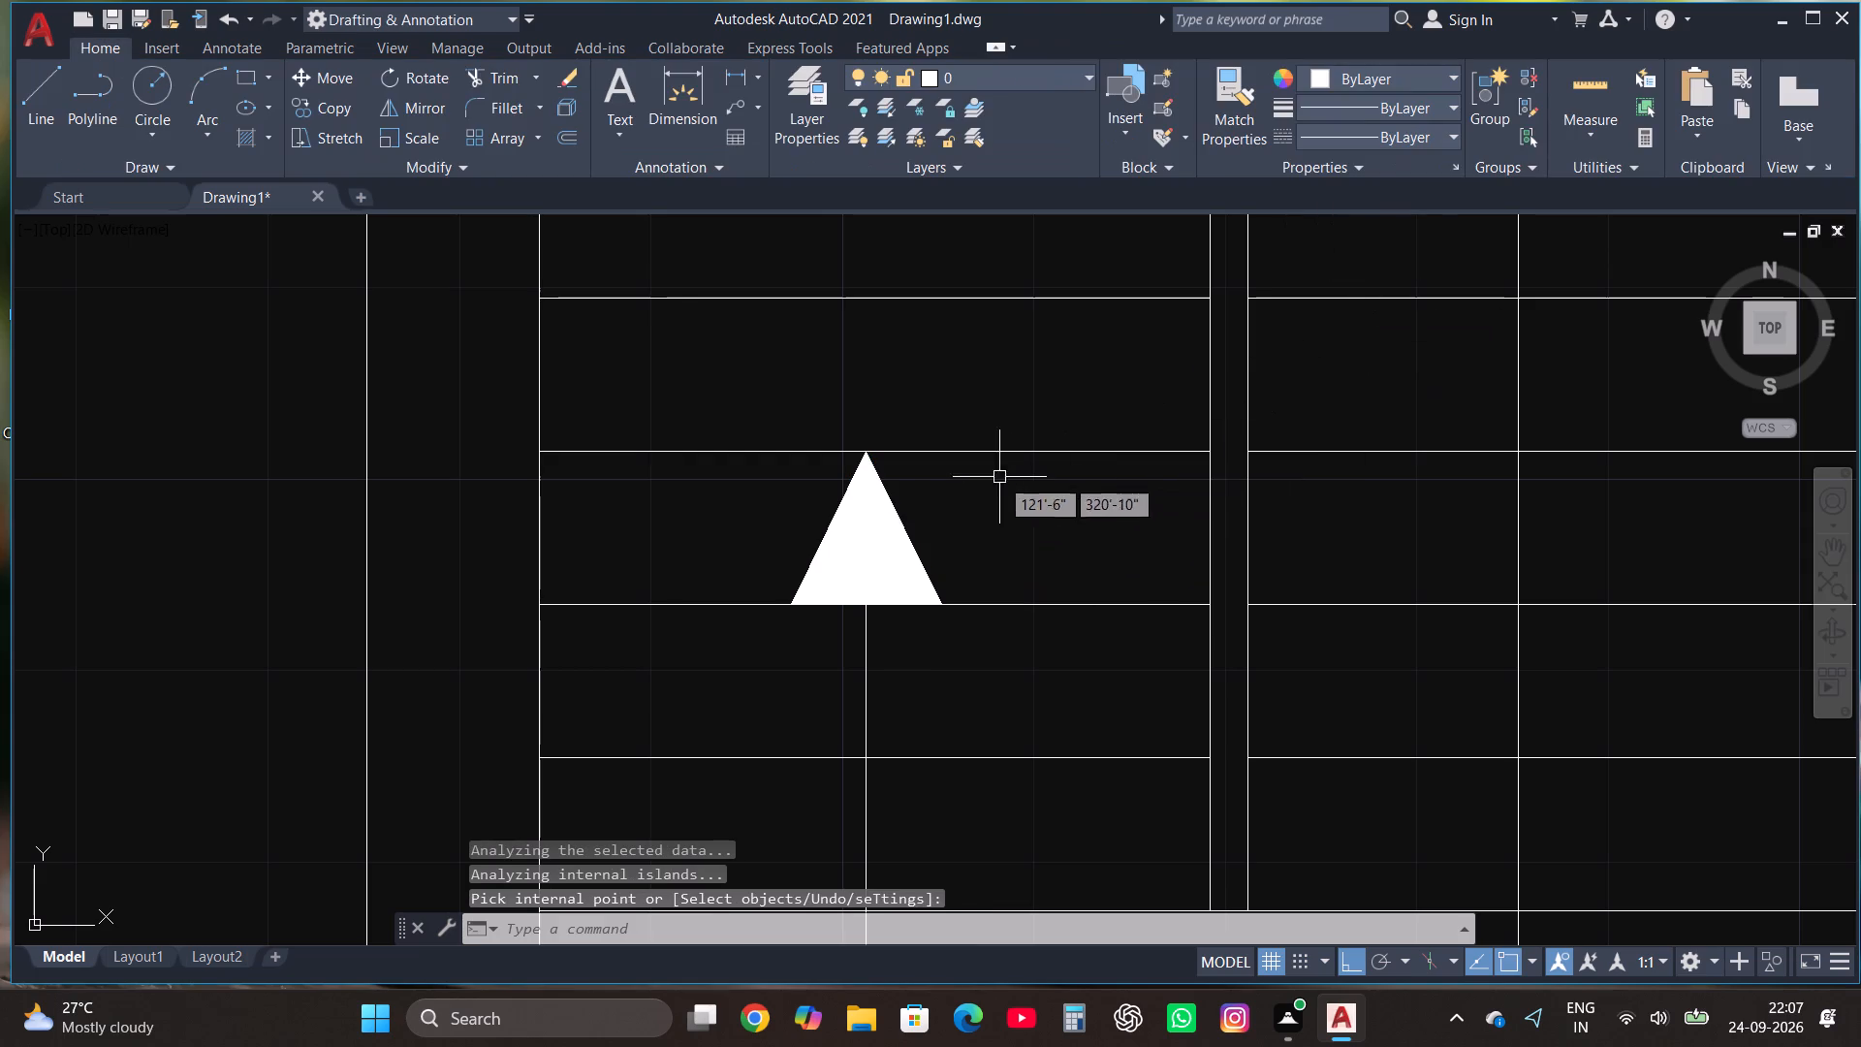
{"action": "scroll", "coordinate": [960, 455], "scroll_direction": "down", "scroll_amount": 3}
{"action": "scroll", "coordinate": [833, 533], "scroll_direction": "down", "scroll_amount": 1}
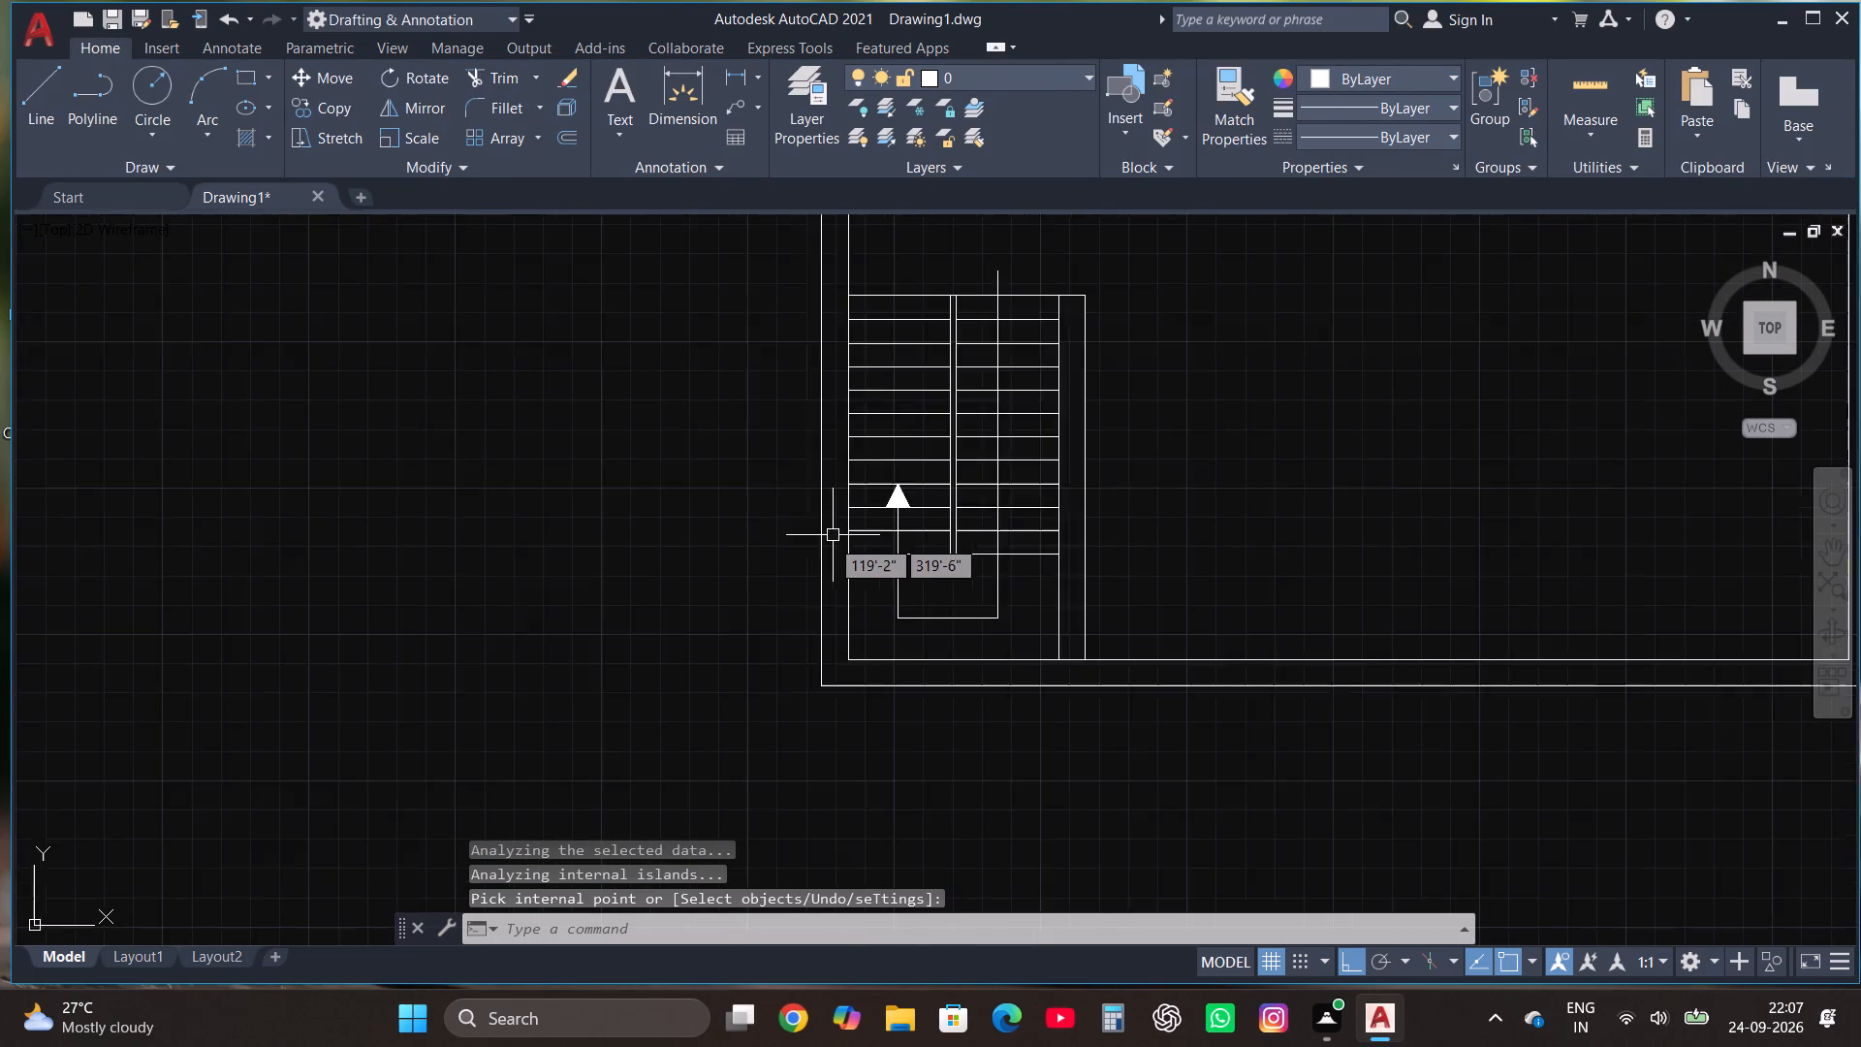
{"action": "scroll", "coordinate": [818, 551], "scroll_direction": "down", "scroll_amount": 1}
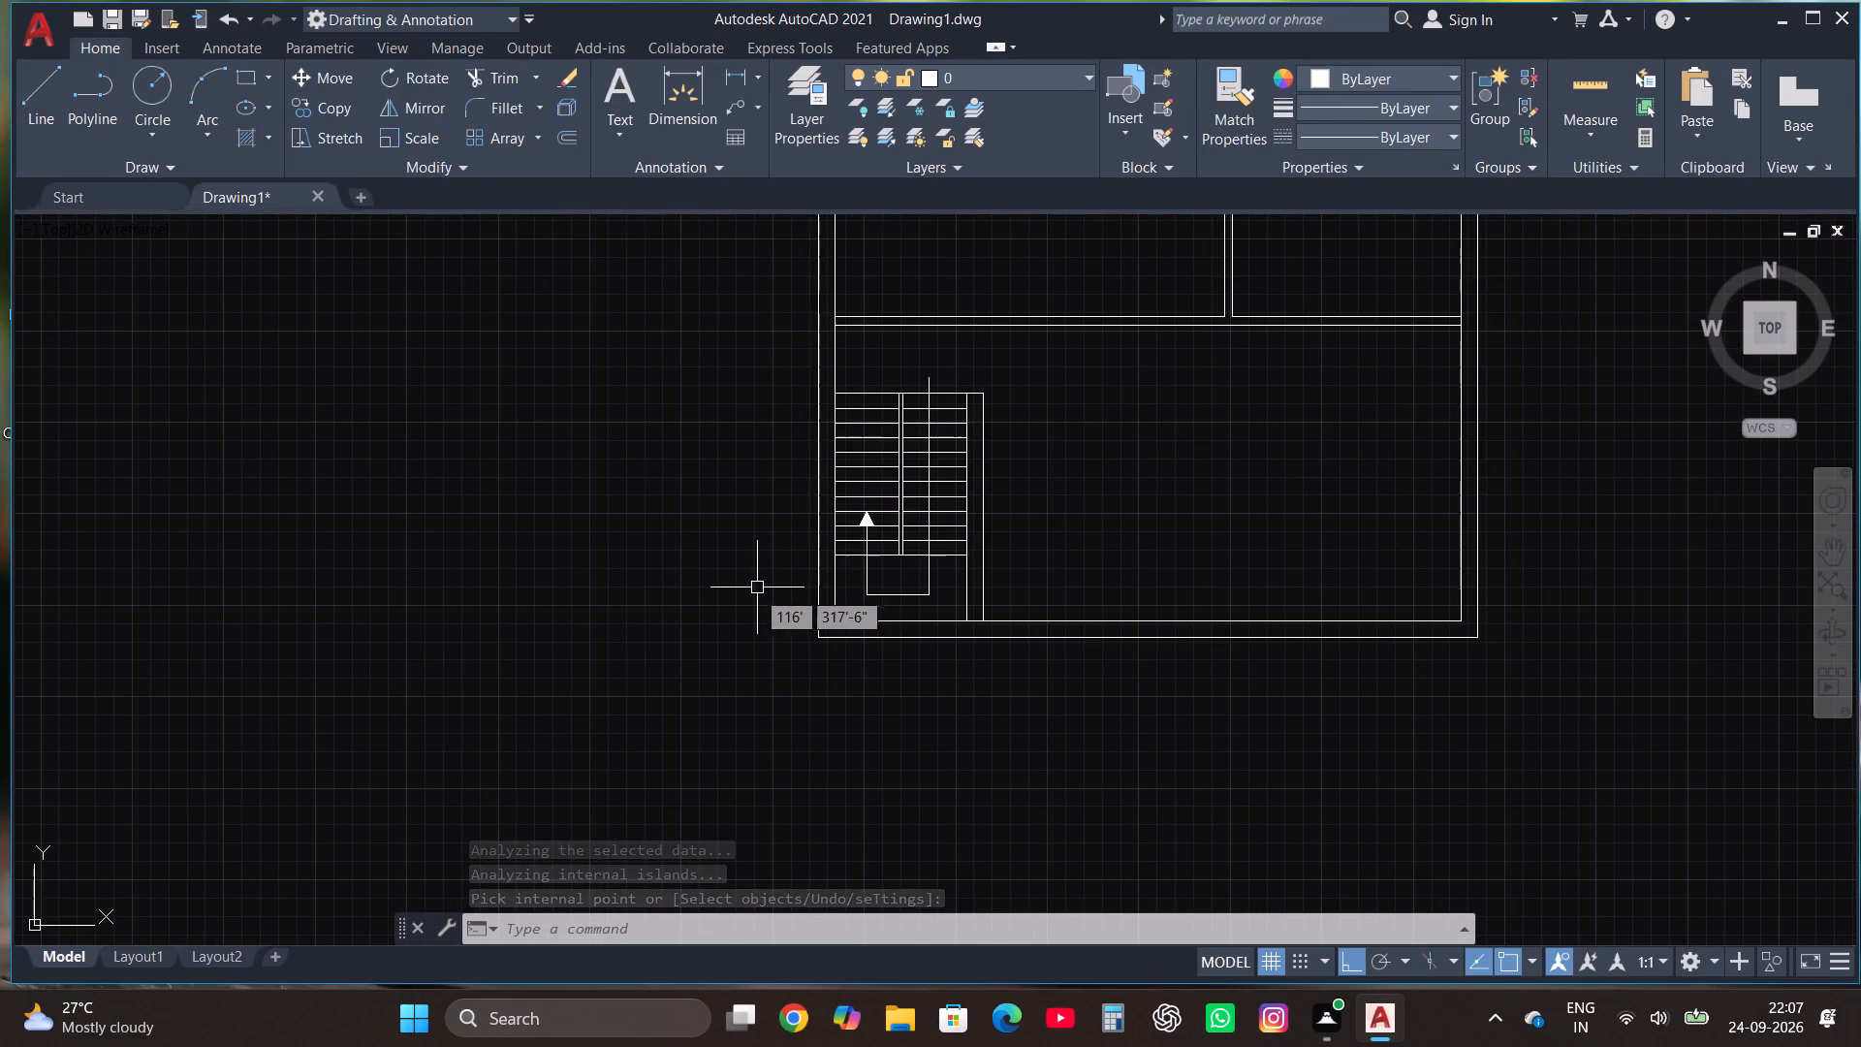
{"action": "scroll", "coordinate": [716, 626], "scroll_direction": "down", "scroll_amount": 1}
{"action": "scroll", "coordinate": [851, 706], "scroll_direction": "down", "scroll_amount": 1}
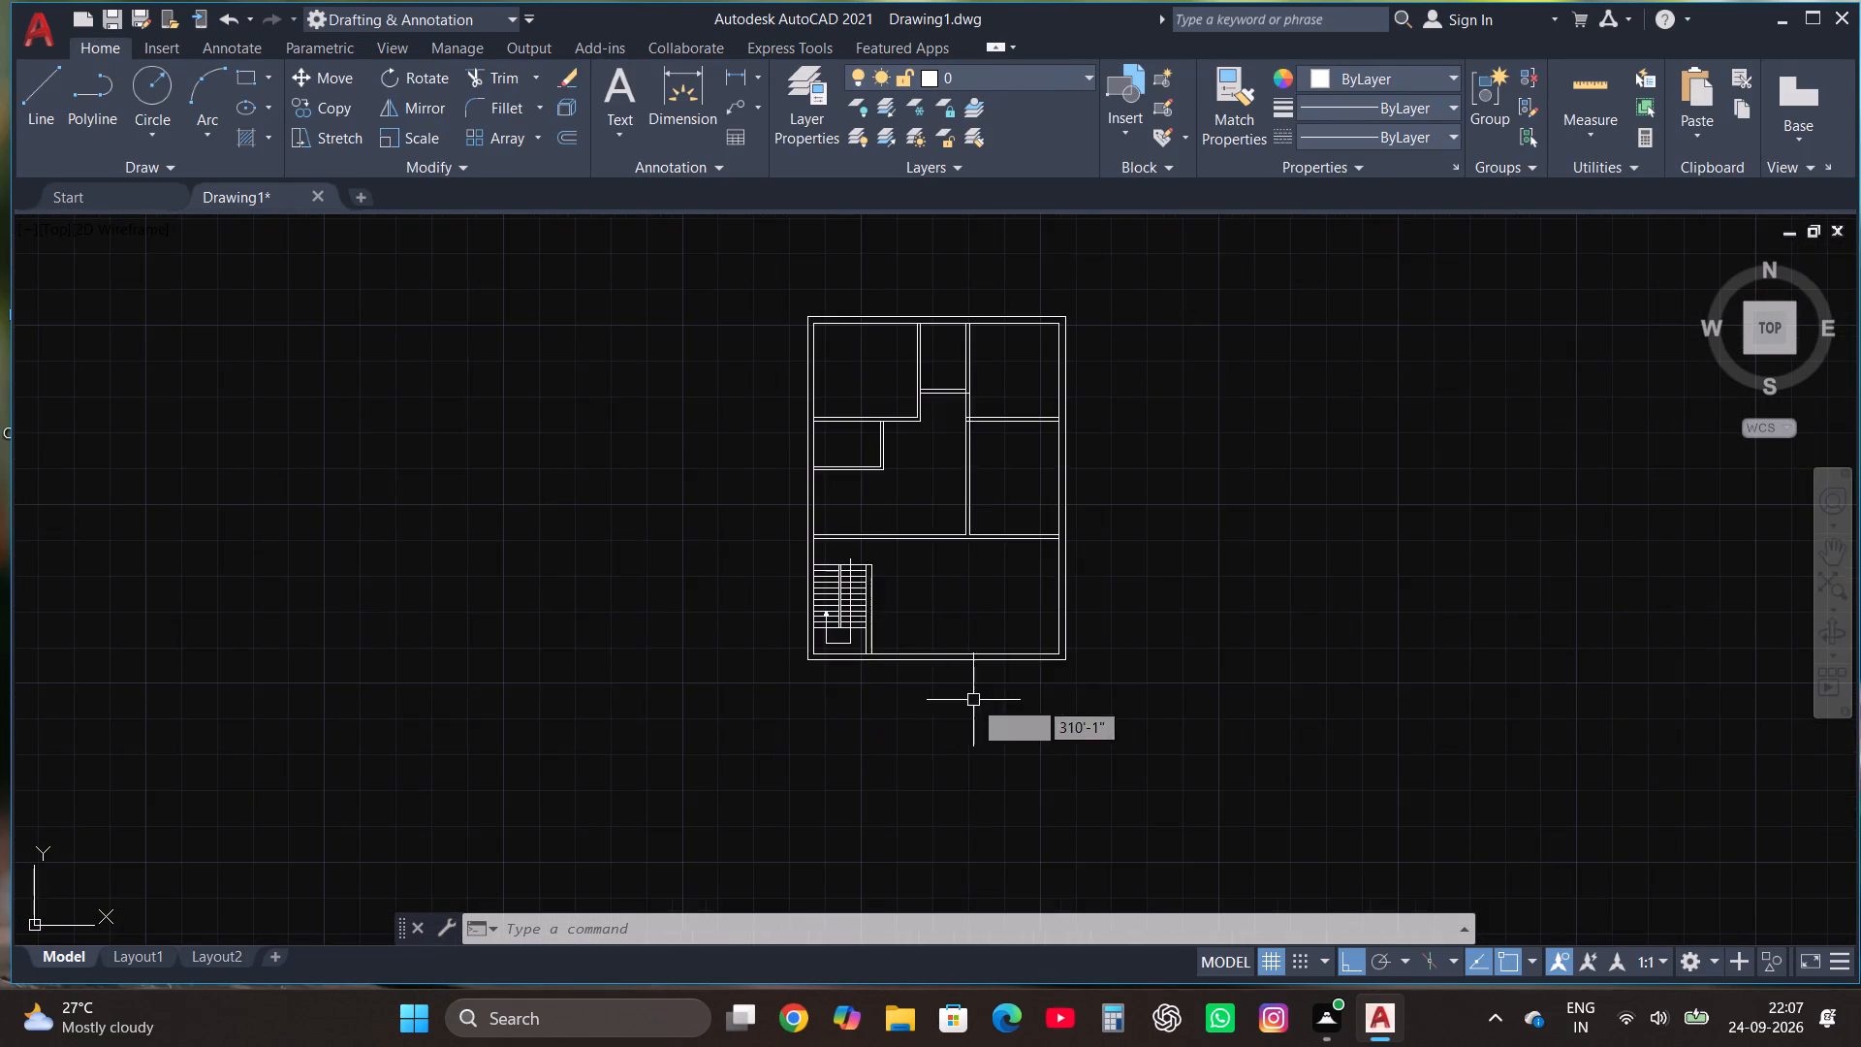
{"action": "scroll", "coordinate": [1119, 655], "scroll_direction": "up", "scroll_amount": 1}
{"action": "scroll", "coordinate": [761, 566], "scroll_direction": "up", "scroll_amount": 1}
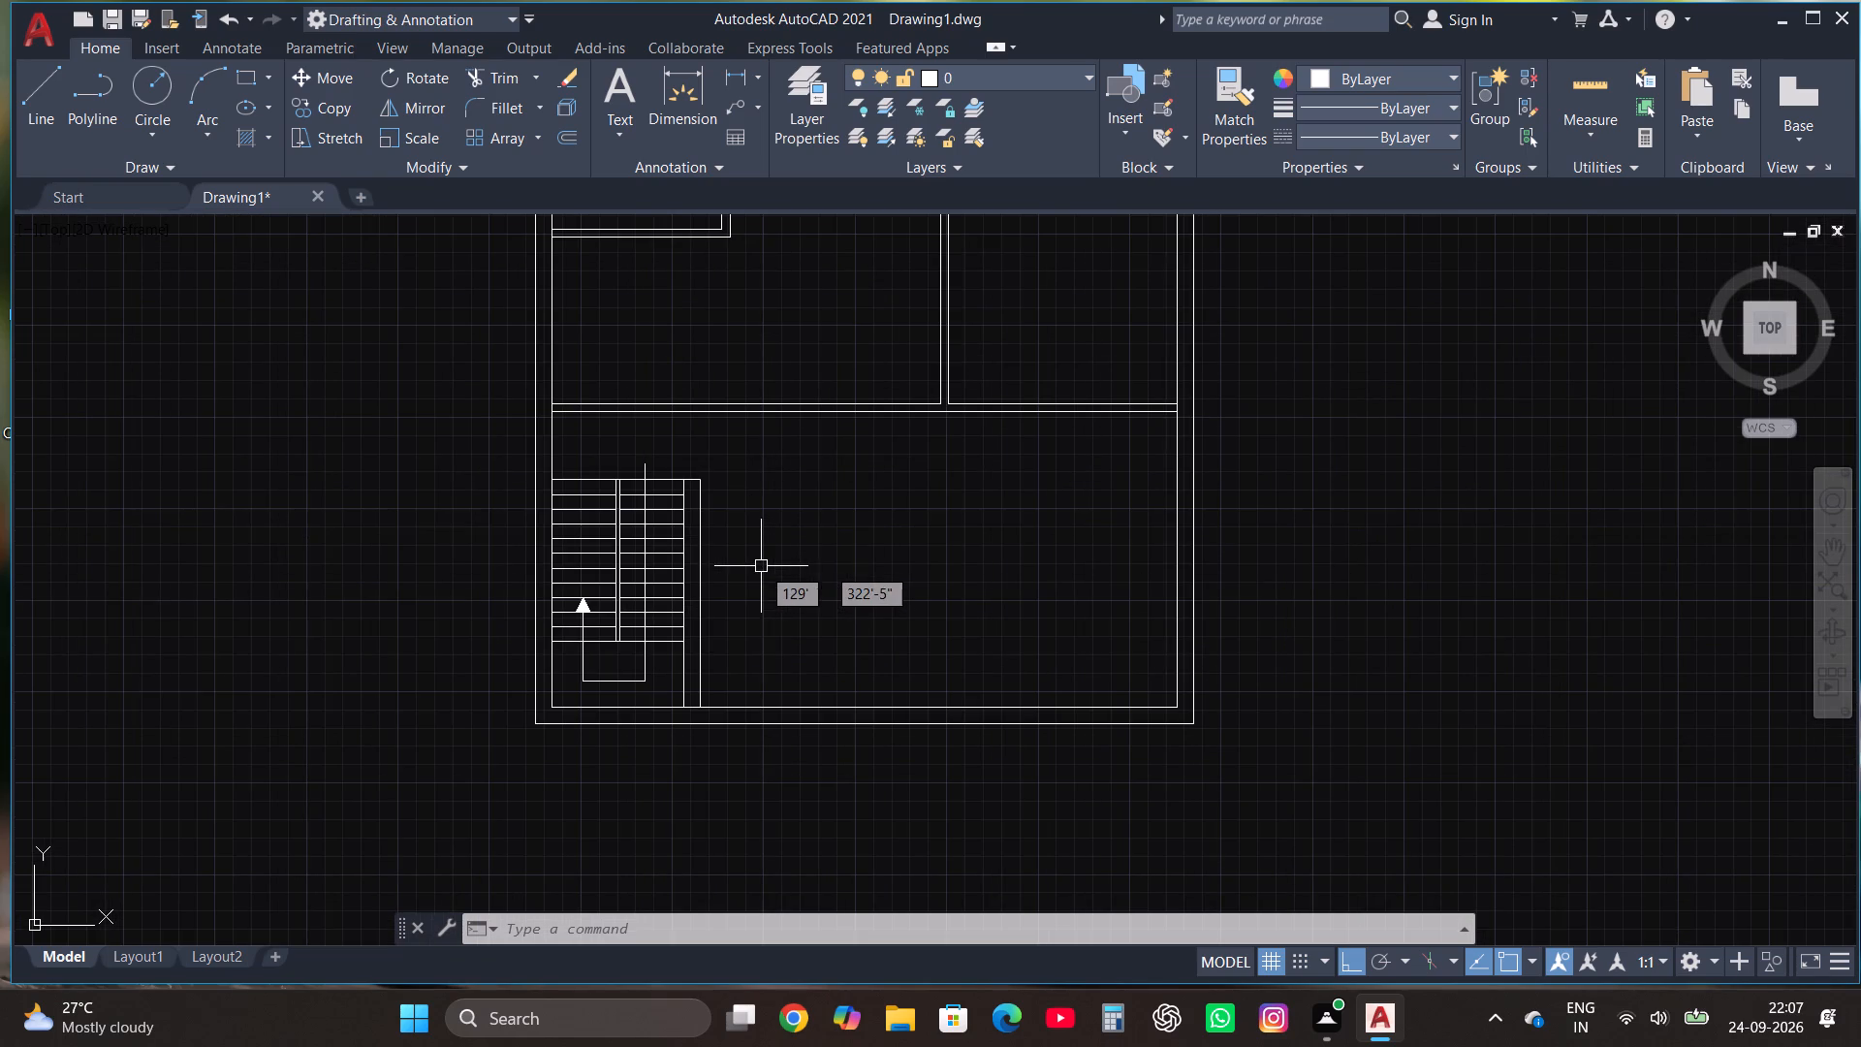
Draw a rectangle about 2'-2" wide and 3'-10" tall in the open space right of the staircase as a table.
{"action": "scroll", "coordinate": [752, 560], "scroll_direction": "up", "scroll_amount": 1}
{"action": "key", "text": "Escape"}
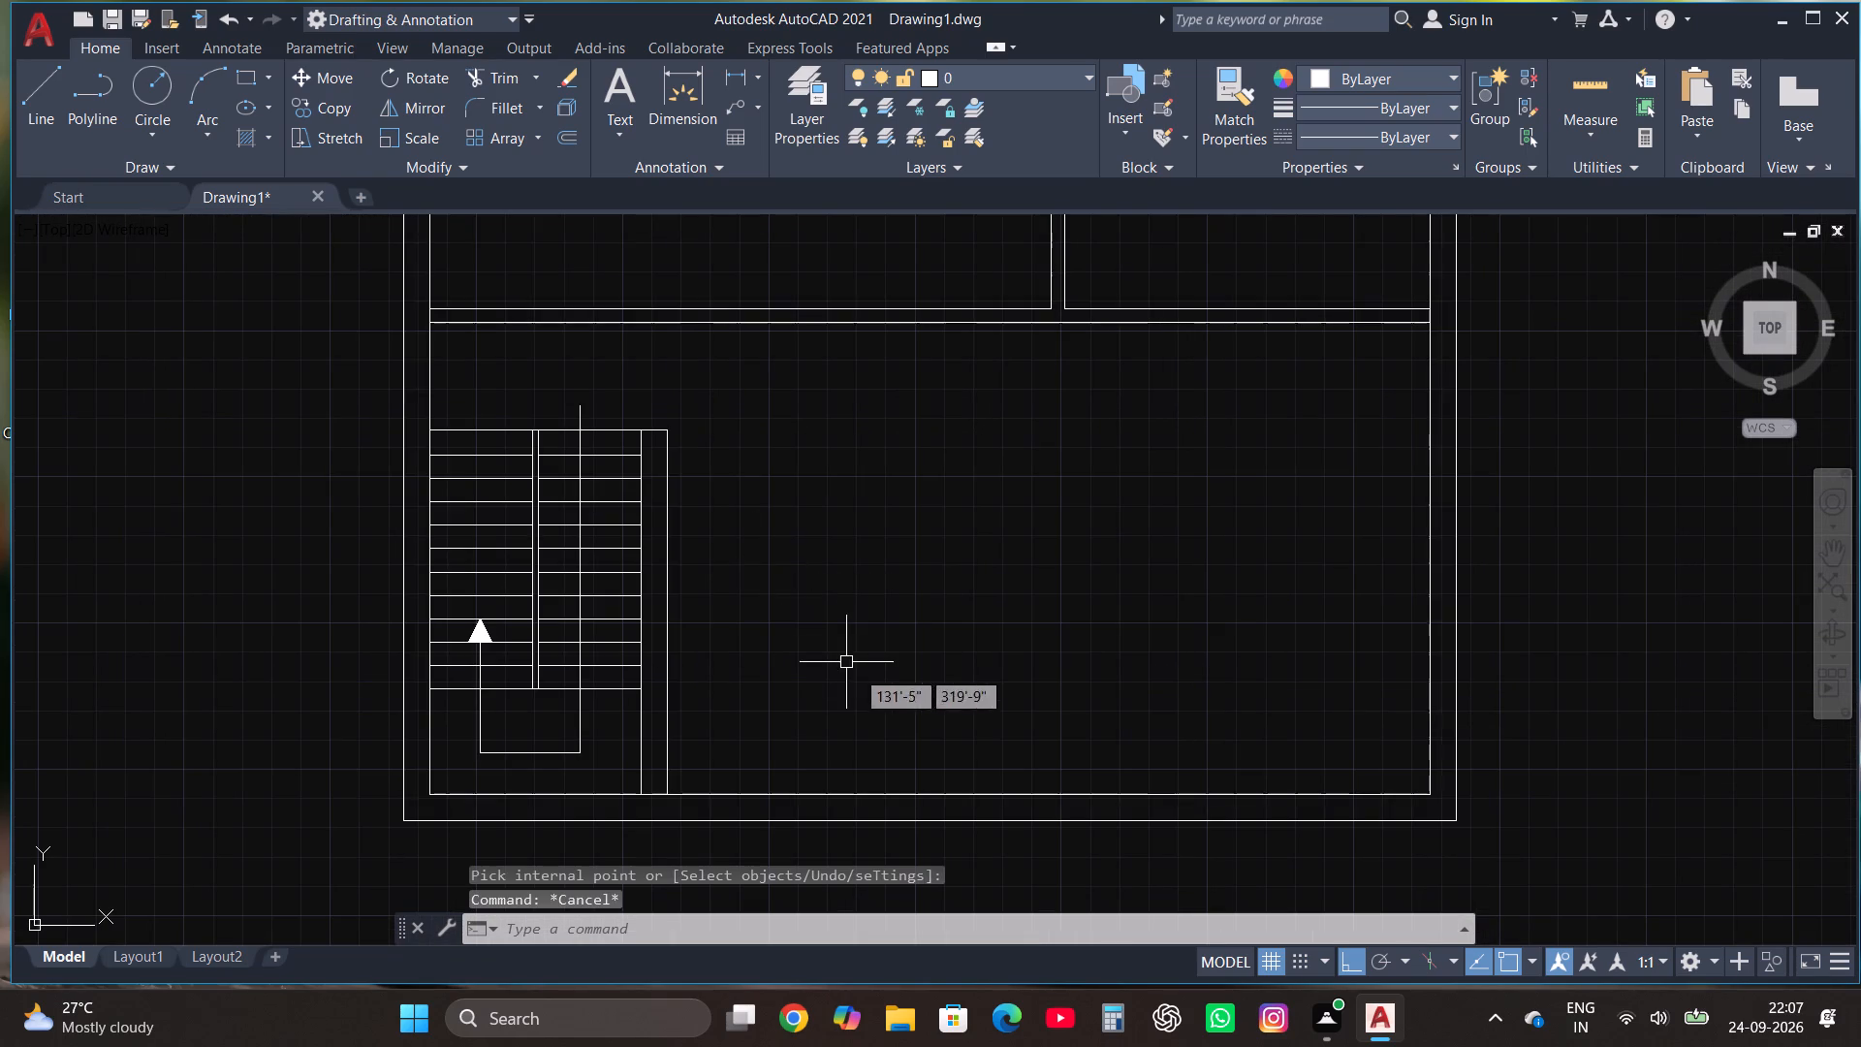
{"action": "scroll", "coordinate": [887, 800], "scroll_direction": "up", "scroll_amount": 1}
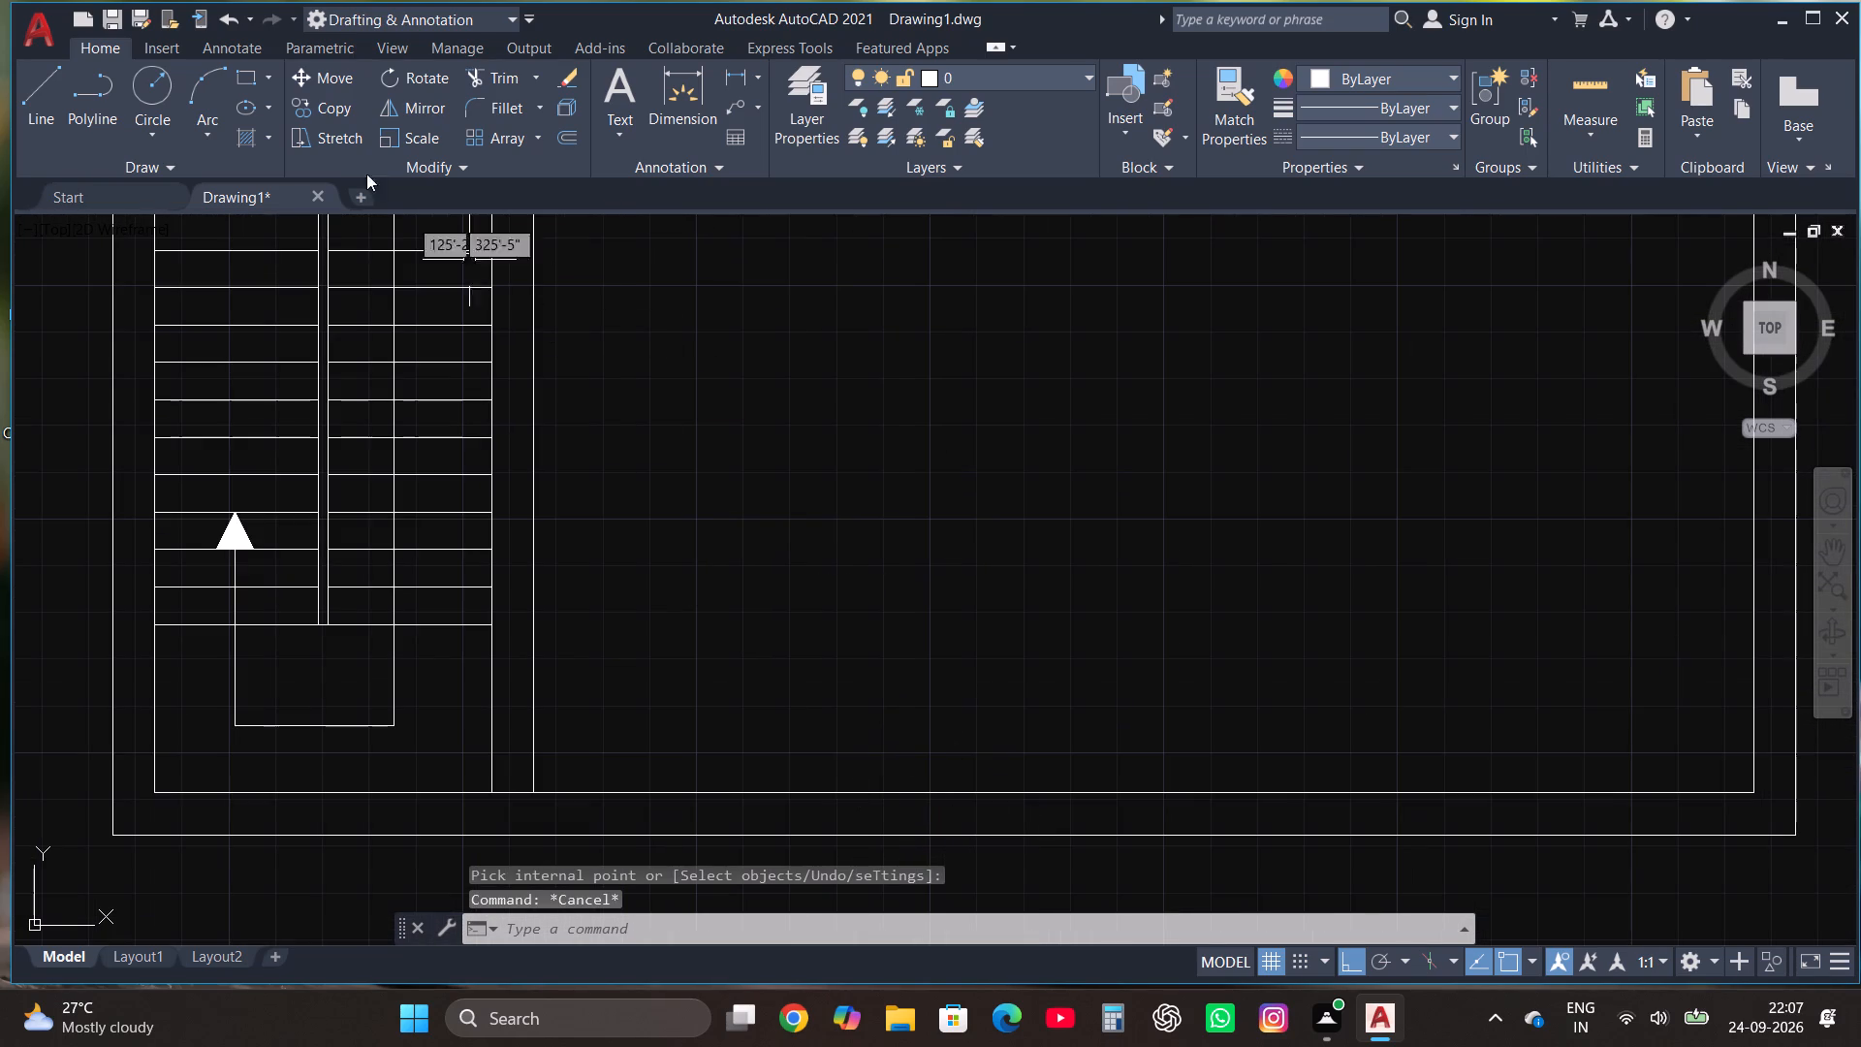
{"action": "left_click", "coordinate": [248, 80]}
{"action": "scroll", "coordinate": [758, 612], "scroll_direction": "down", "scroll_amount": 1}
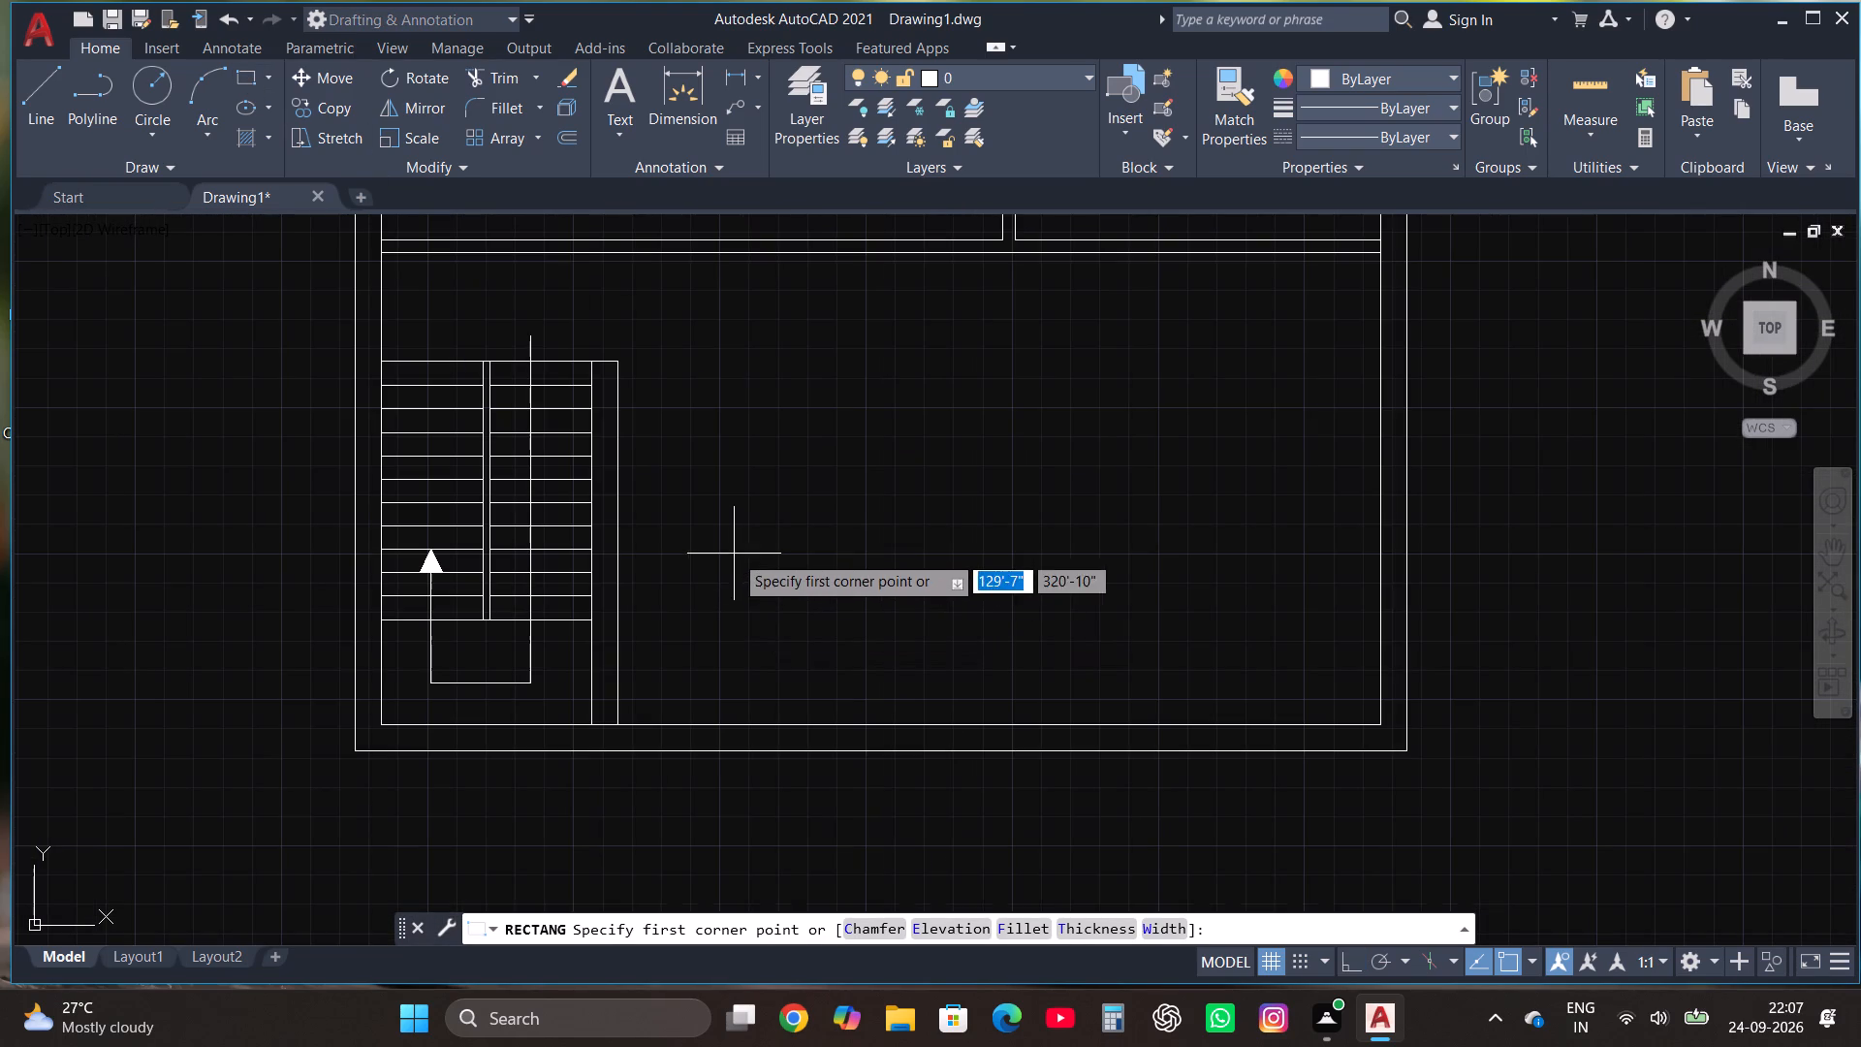
{"action": "left_click", "coordinate": [704, 585]}
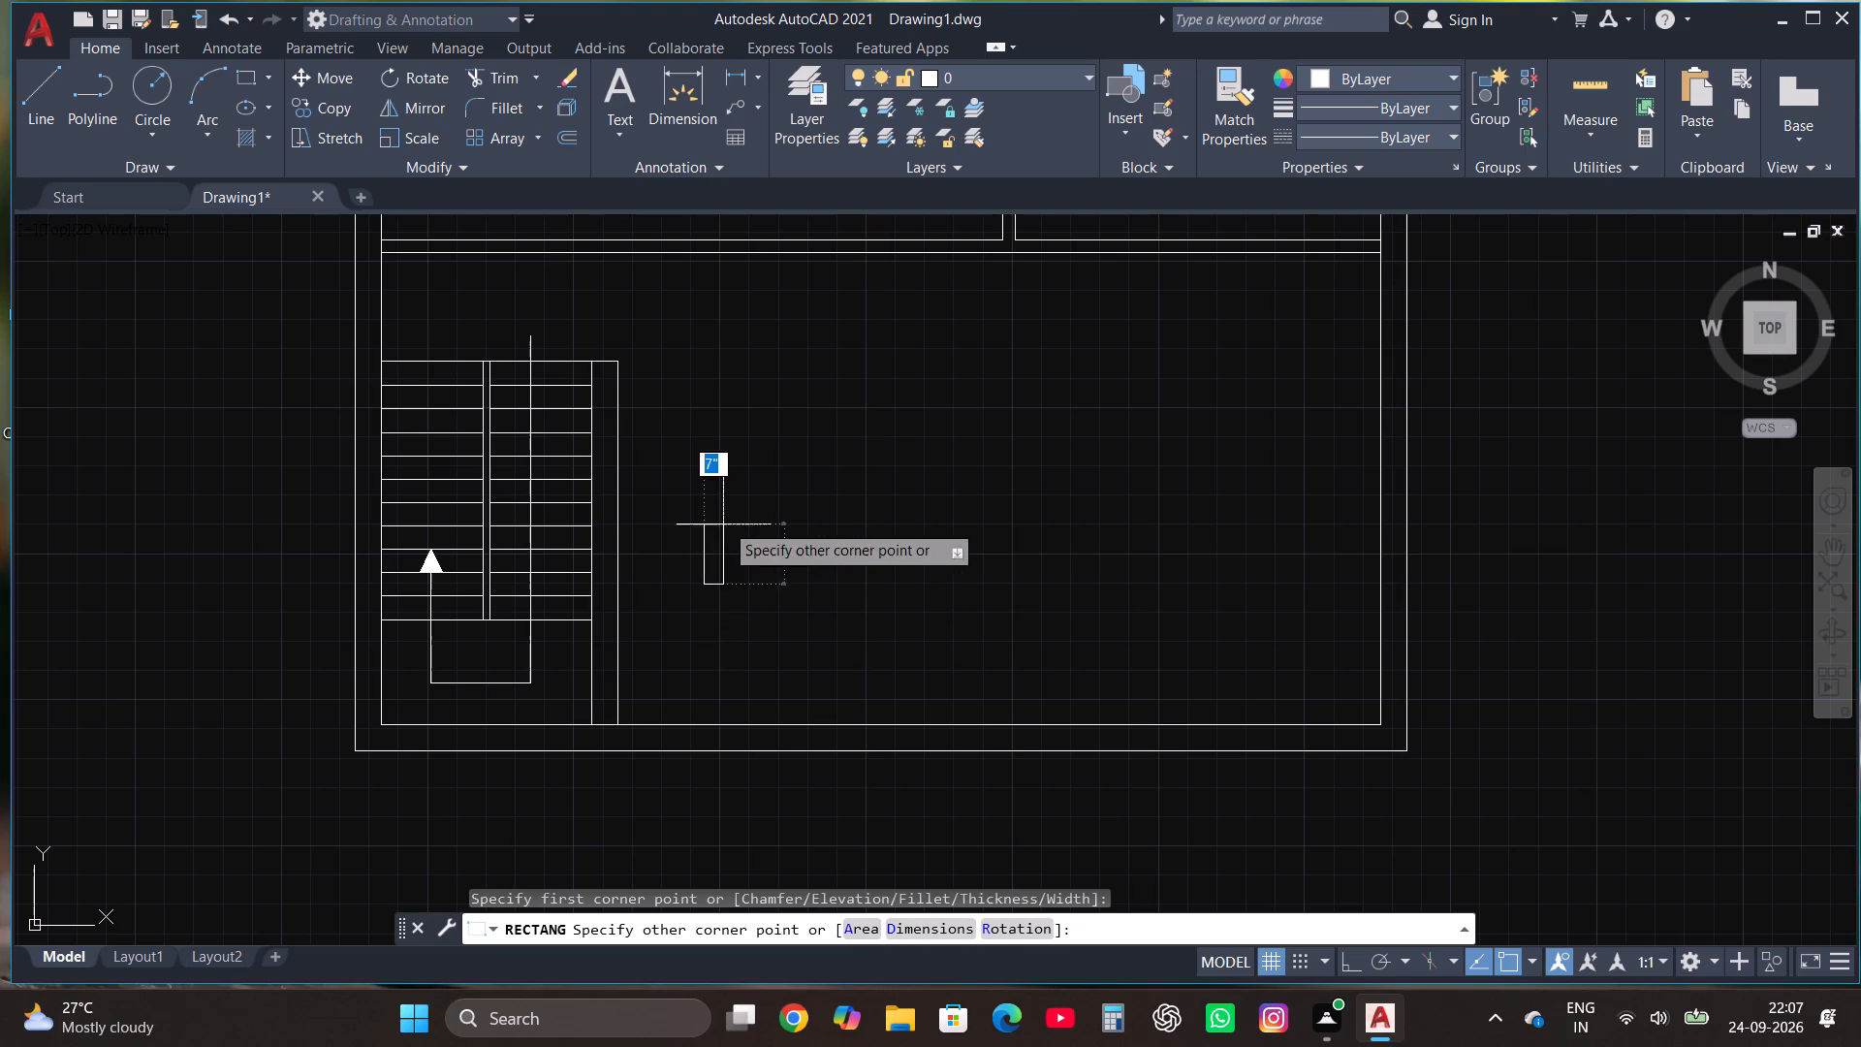
{"action": "left_click", "coordinate": [778, 449]}
Draw a small circle just inside the table's upper-left corner.
{"action": "scroll", "coordinate": [778, 449], "scroll_direction": "up", "scroll_amount": 2}
{"action": "left_click", "coordinate": [150, 96]}
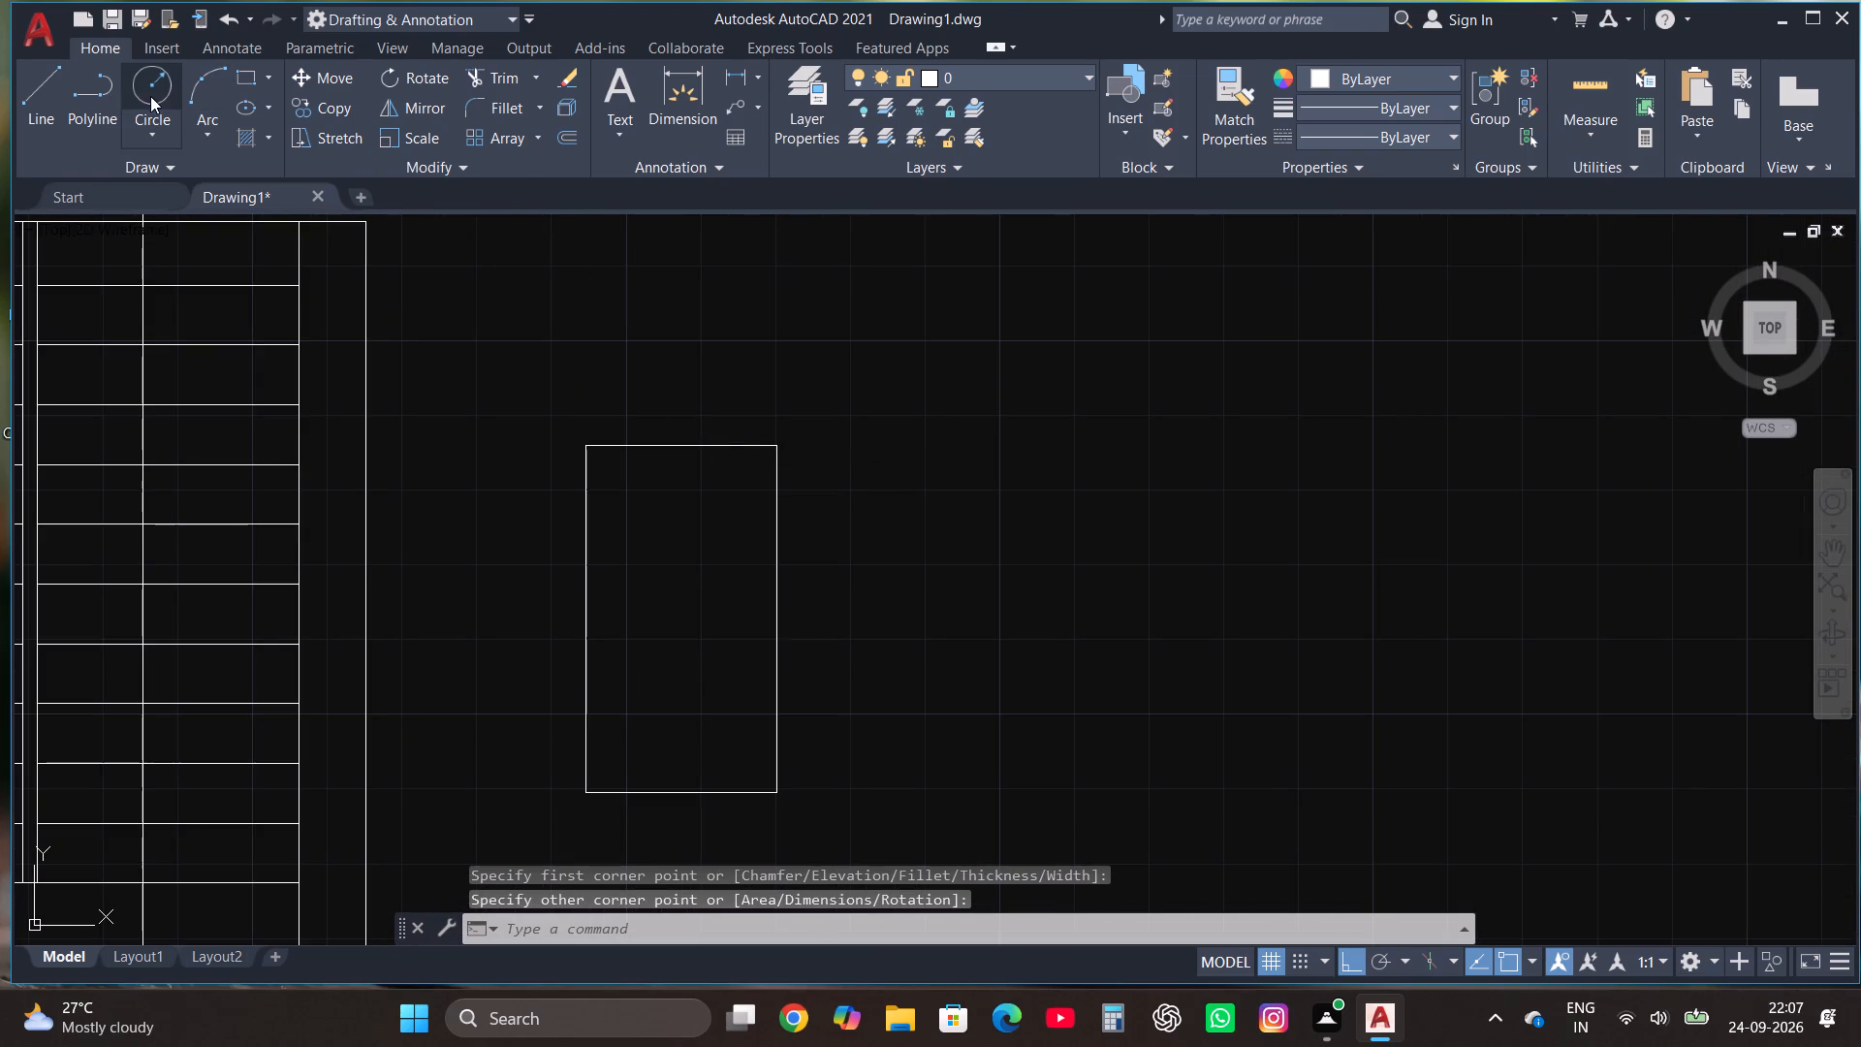
{"action": "scroll", "coordinate": [589, 462], "scroll_direction": "up", "scroll_amount": 1}
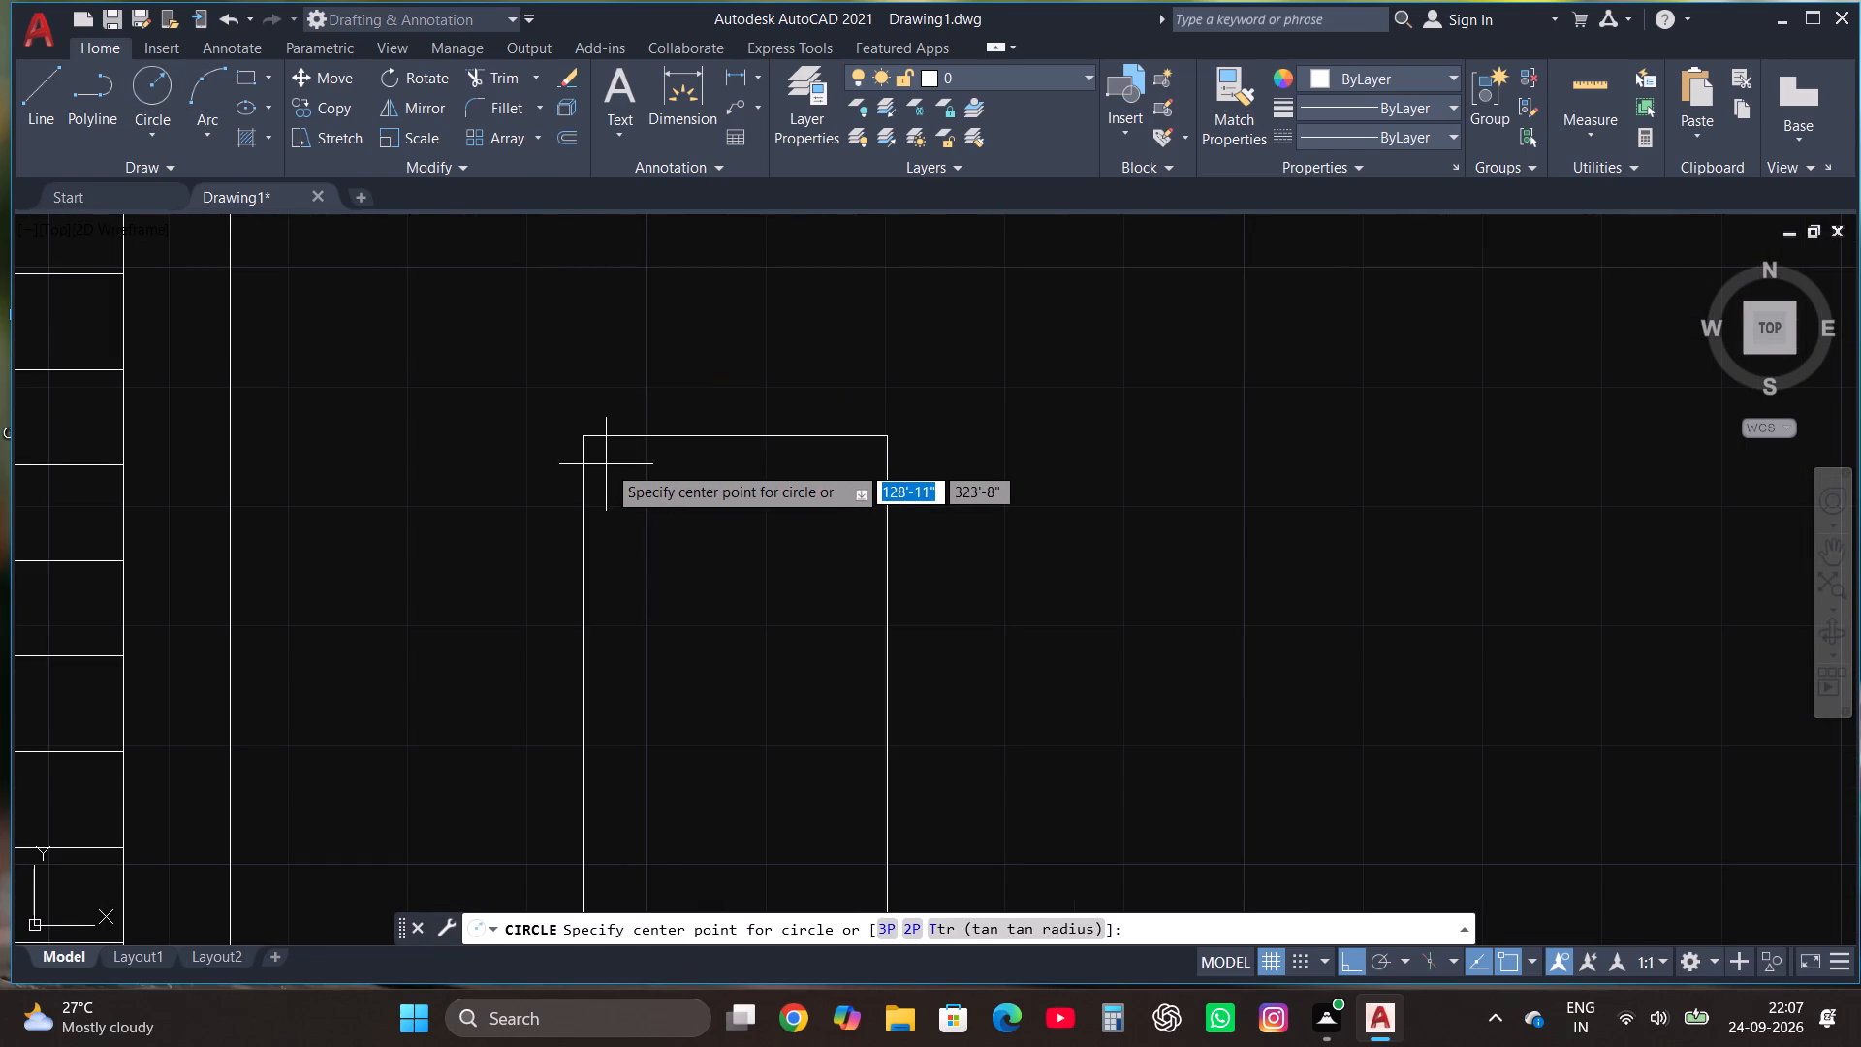
{"action": "left_click", "coordinate": [610, 467]}
{"action": "left_click", "coordinate": [631, 481]}
Copy the circle in multiple mode to the table's other three corners, with ortho off for the two lower ones.
{"action": "left_click", "coordinate": [629, 475]}
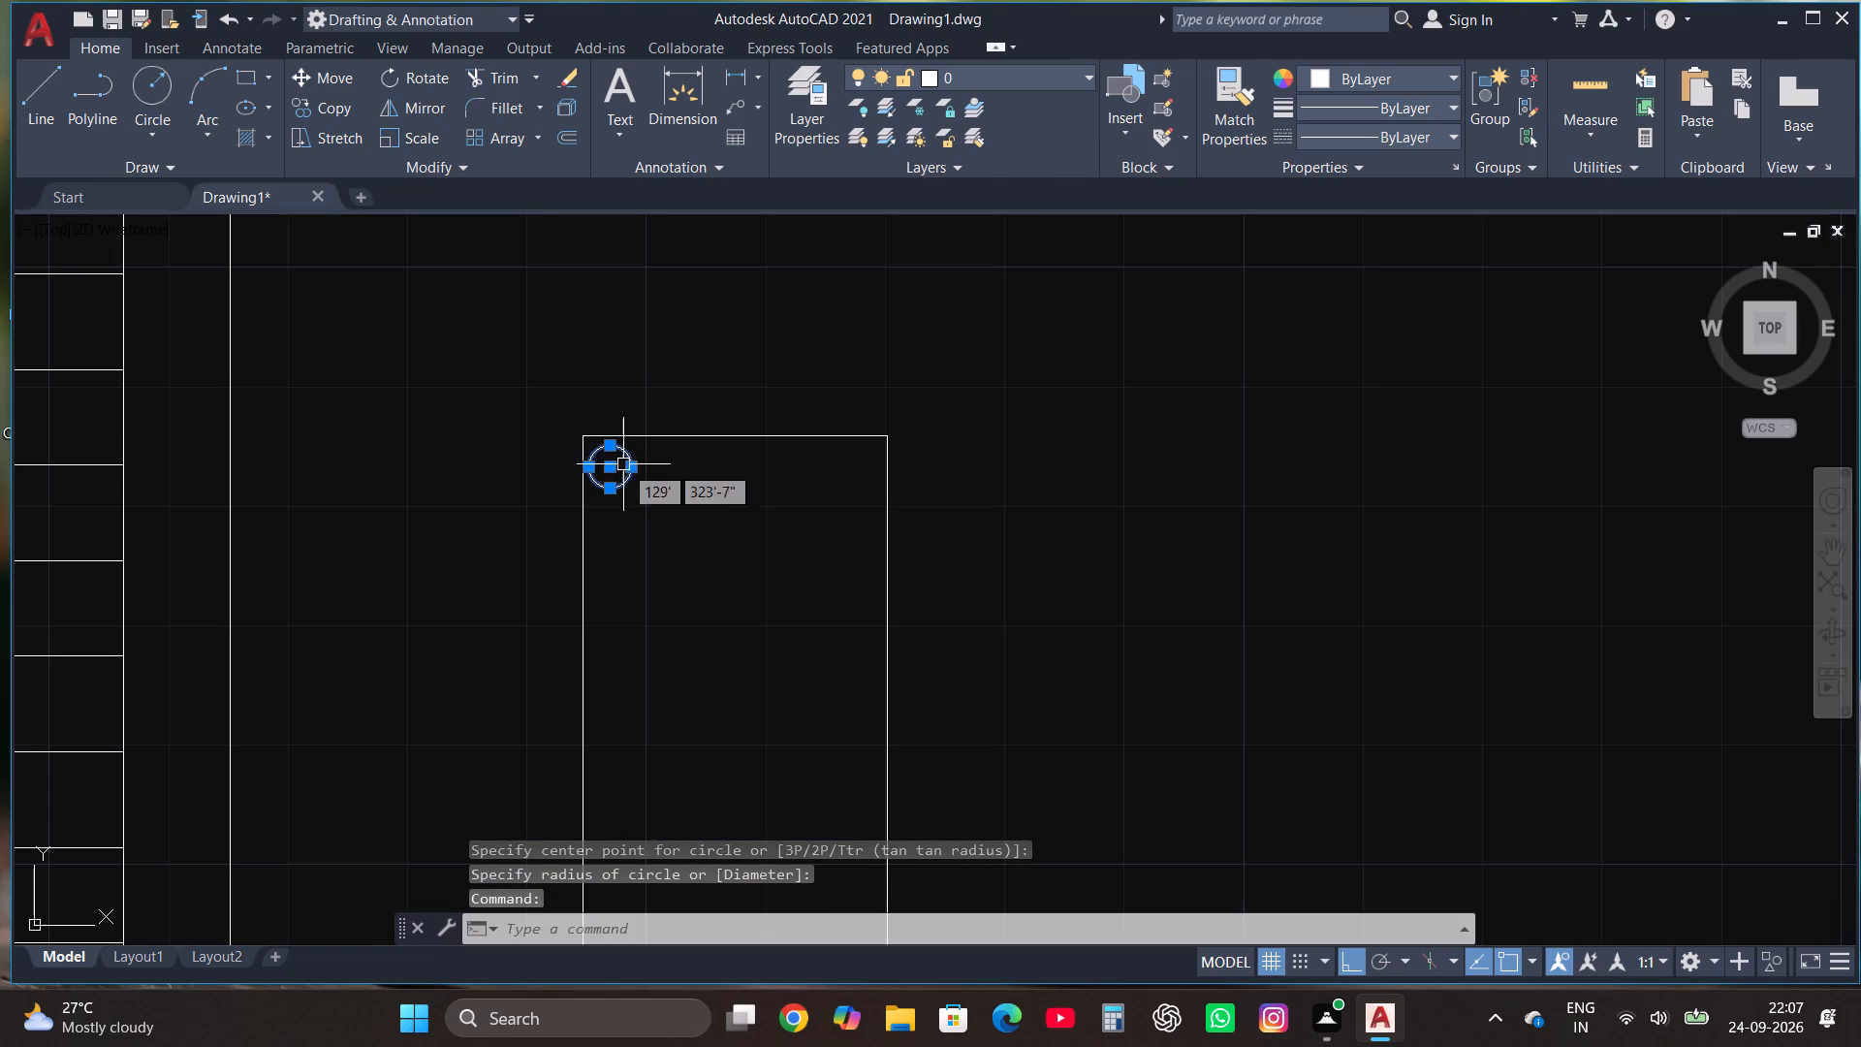
{"action": "left_click", "coordinate": [338, 104]}
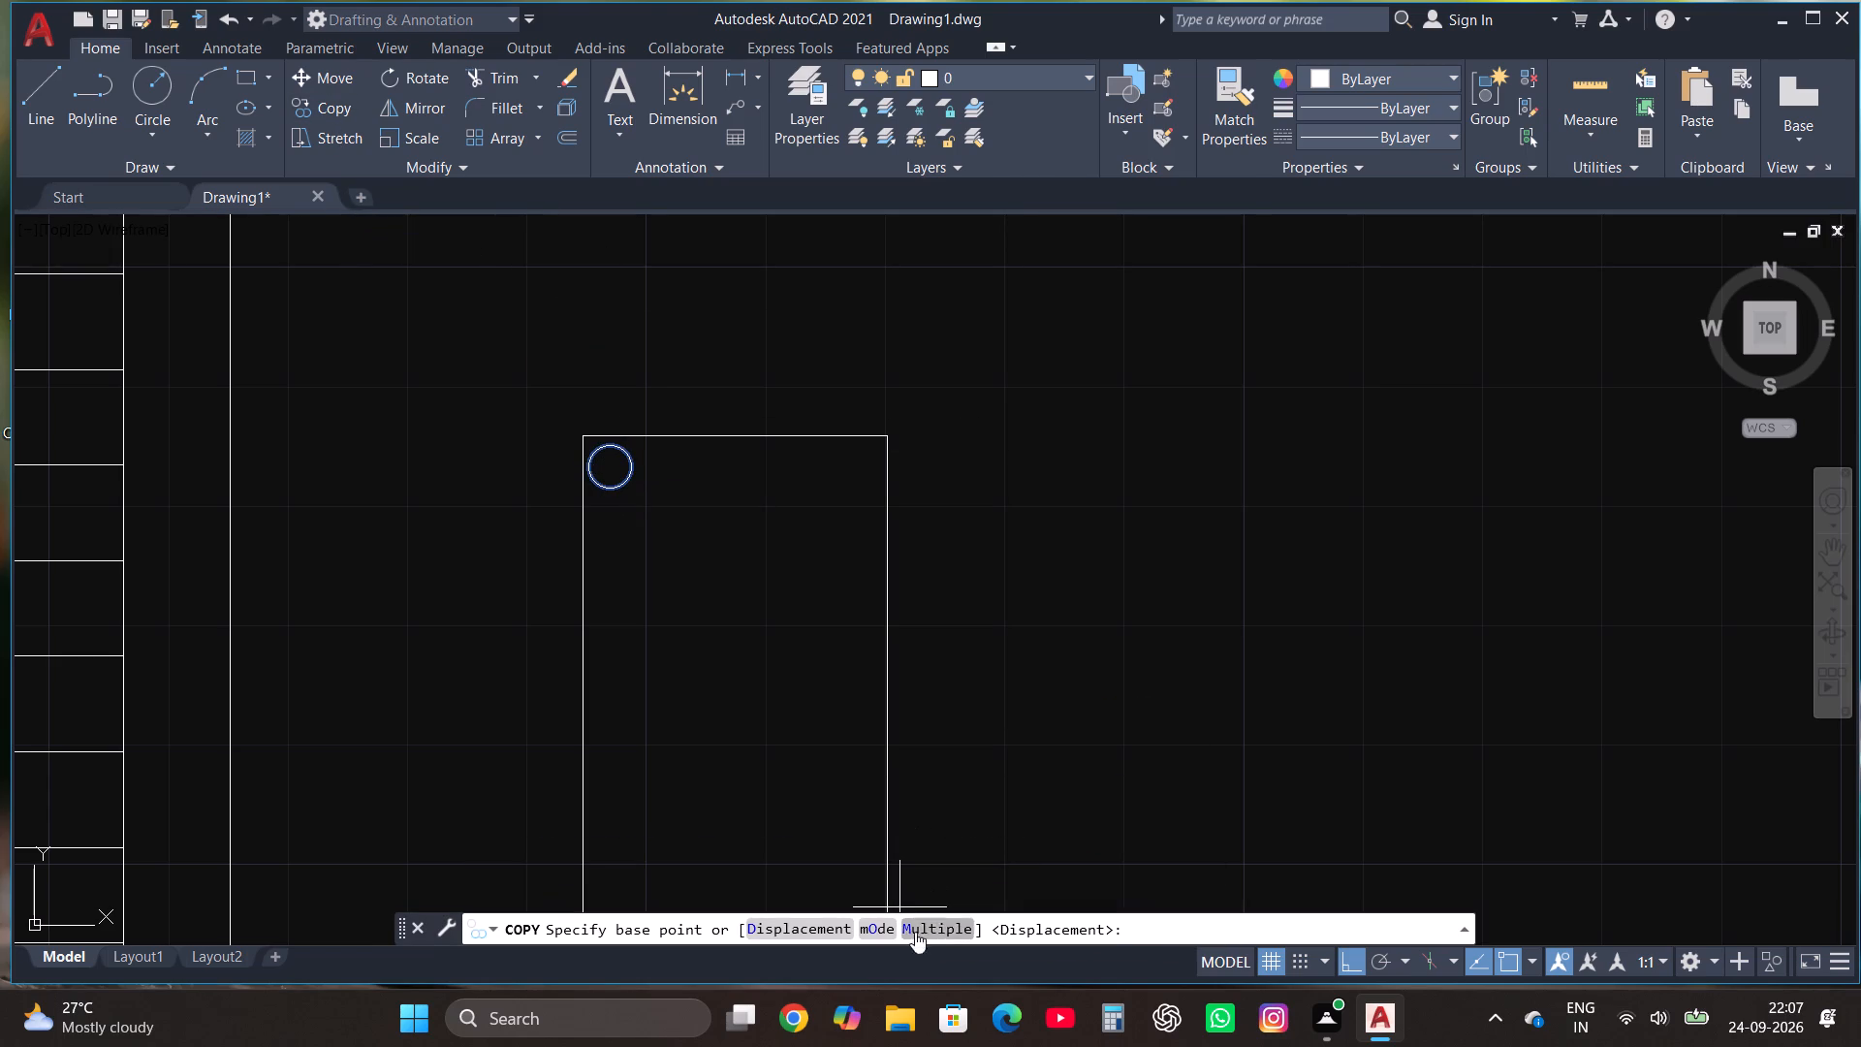
{"action": "left_click", "coordinate": [930, 927]}
{"action": "left_click", "coordinate": [611, 472]}
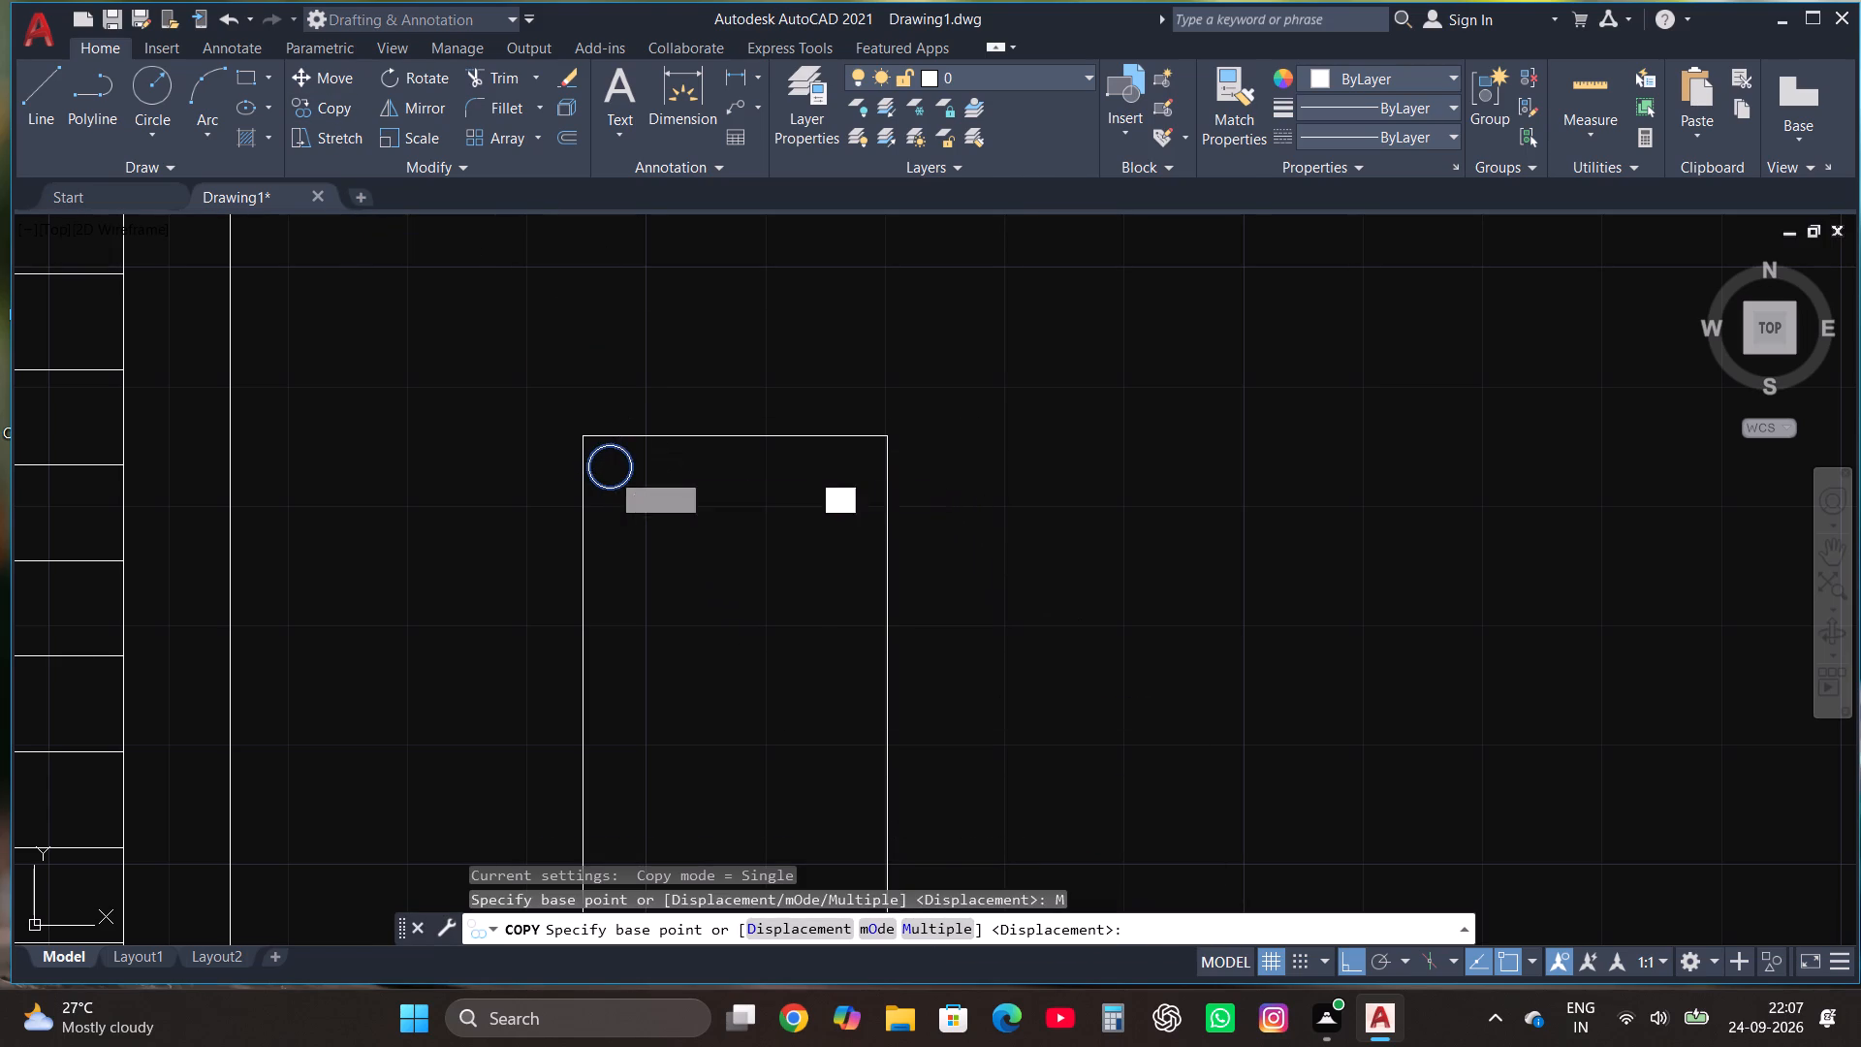
{"action": "left_click", "coordinate": [849, 499]}
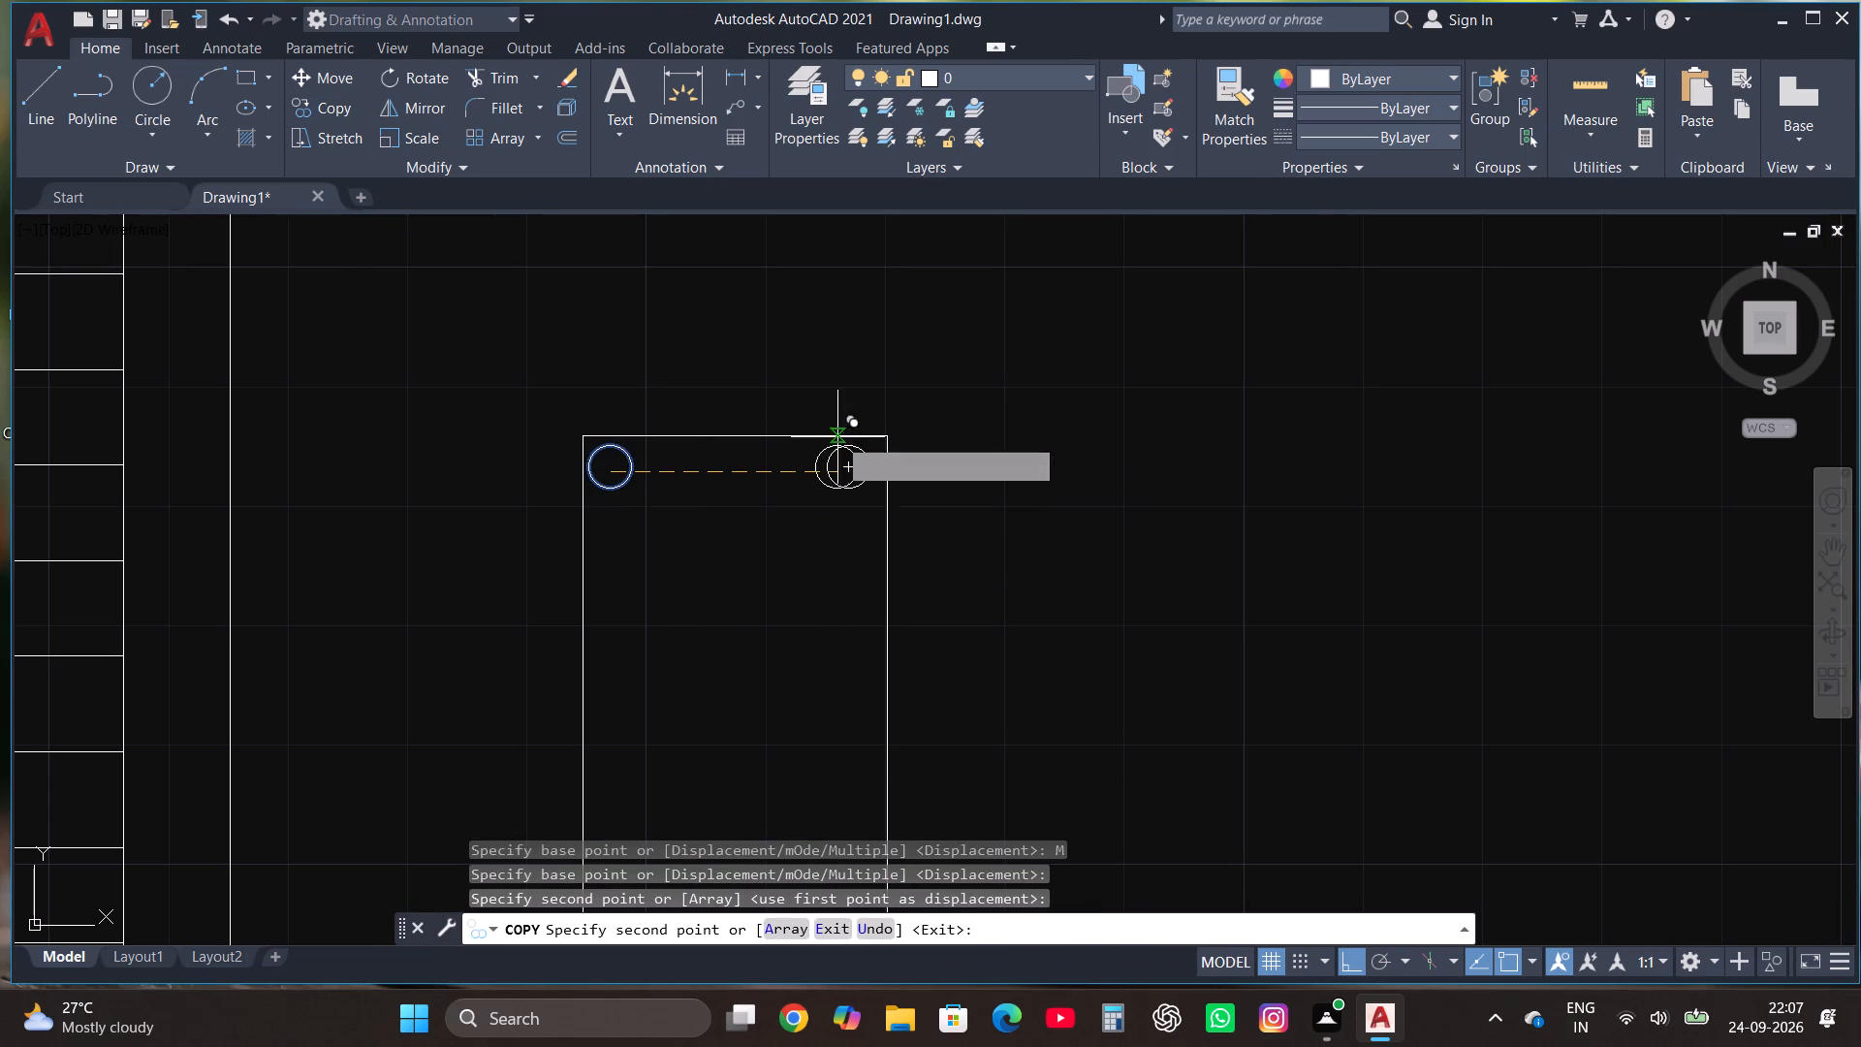
{"action": "scroll", "coordinate": [836, 439], "scroll_direction": "down", "scroll_amount": 1}
{"action": "key", "text": "F8"}
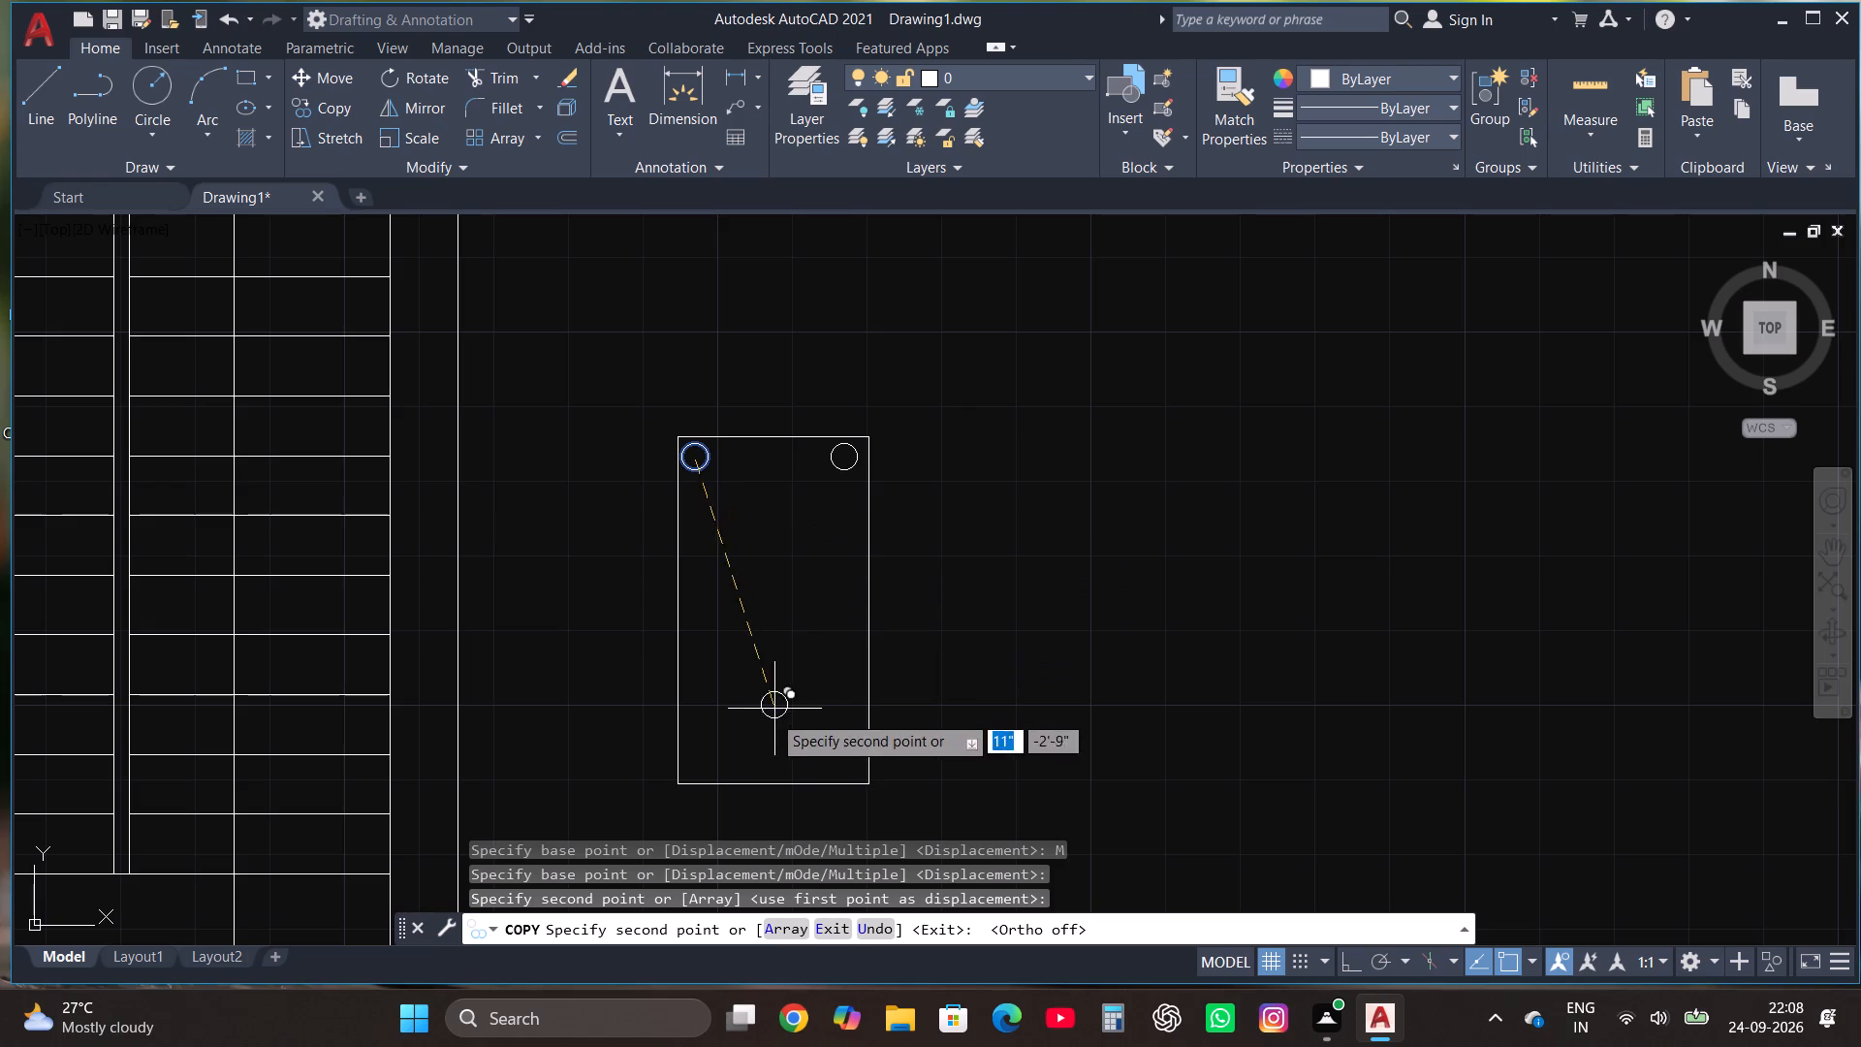
{"action": "scroll", "coordinate": [719, 774], "scroll_direction": "up", "scroll_amount": 2}
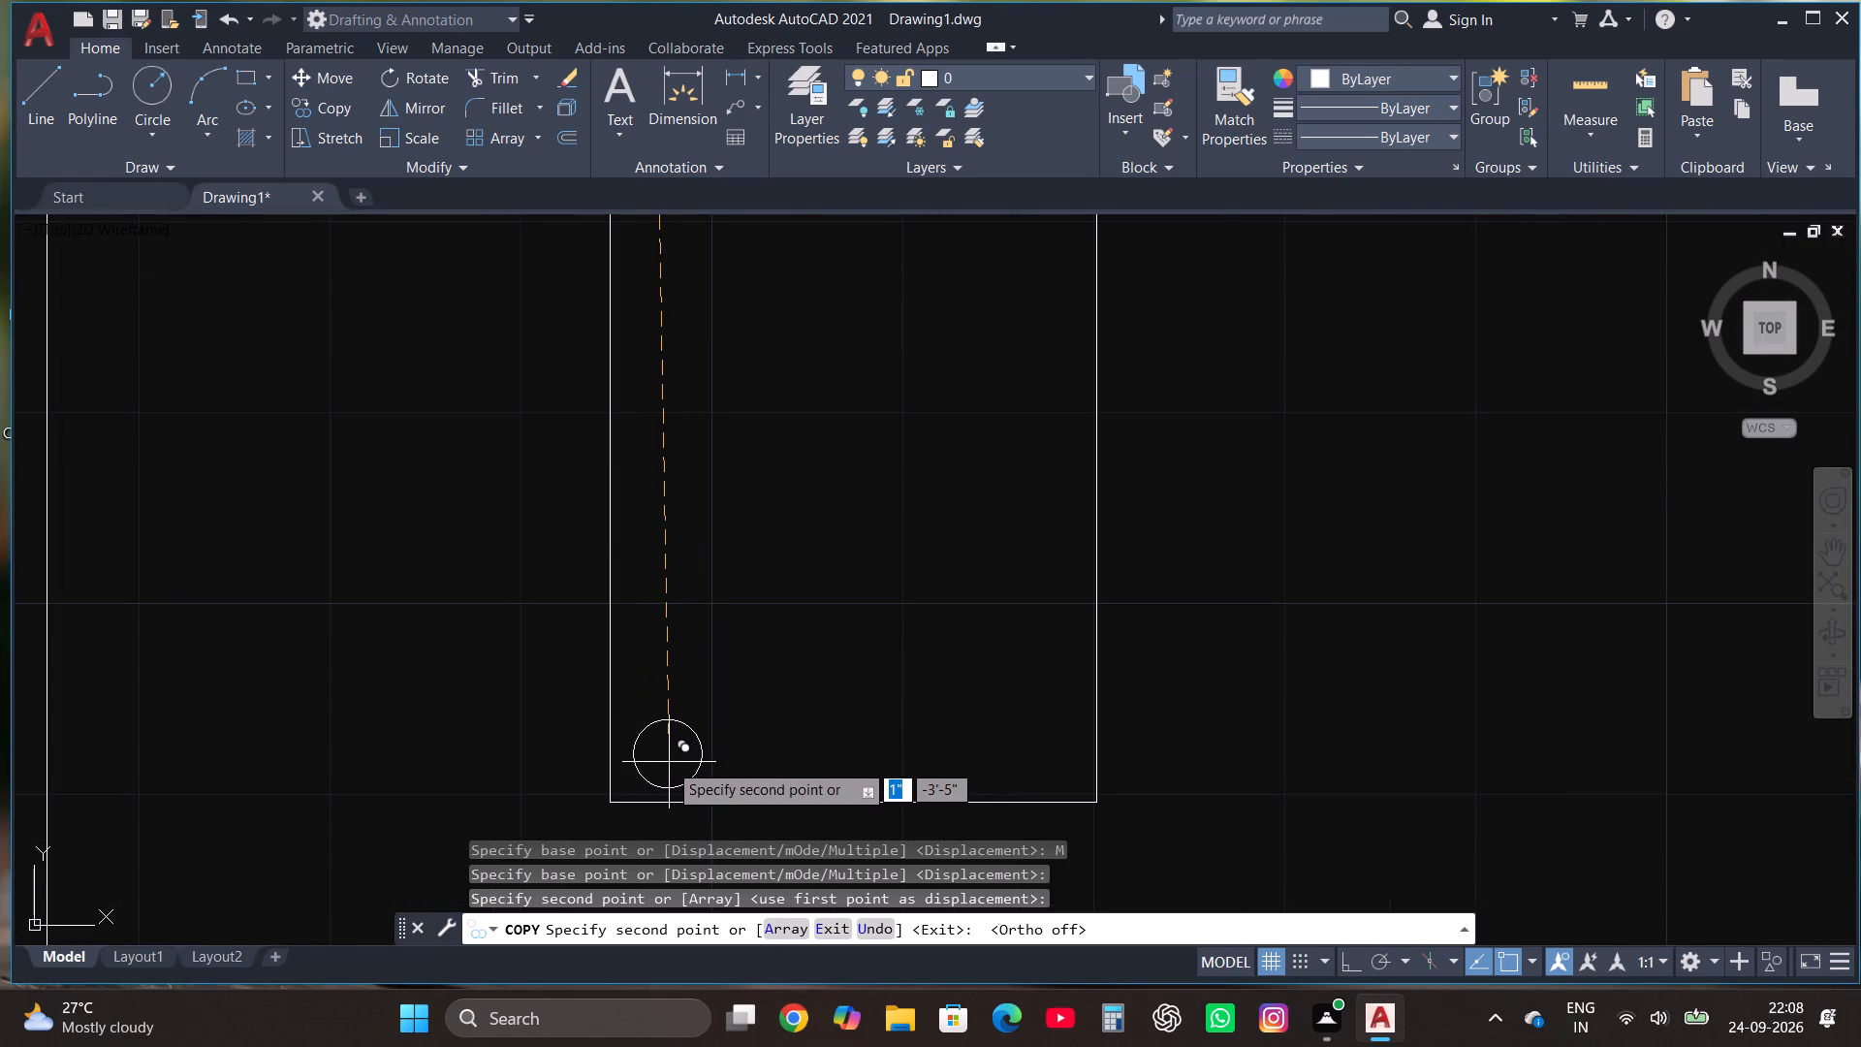
{"action": "left_click", "coordinate": [658, 763]}
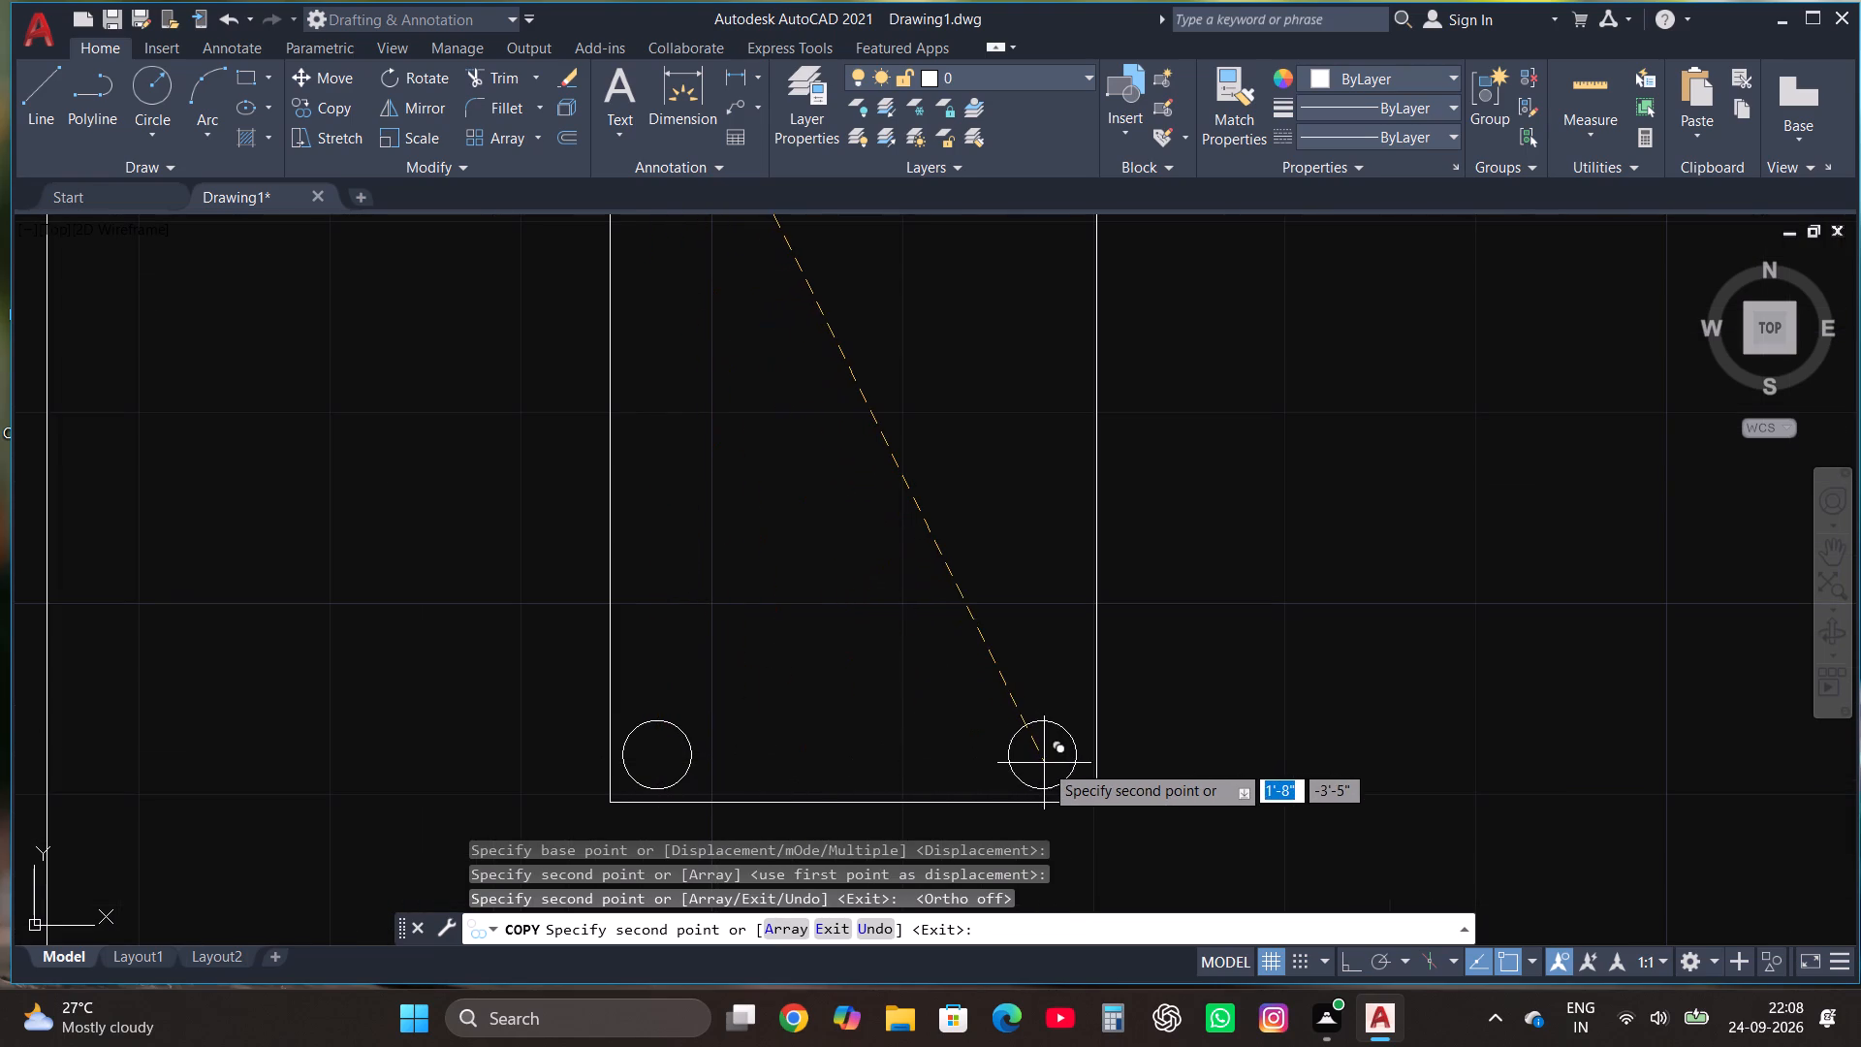
{"action": "left_click", "coordinate": [1049, 764]}
{"action": "key", "text": "Escape"}
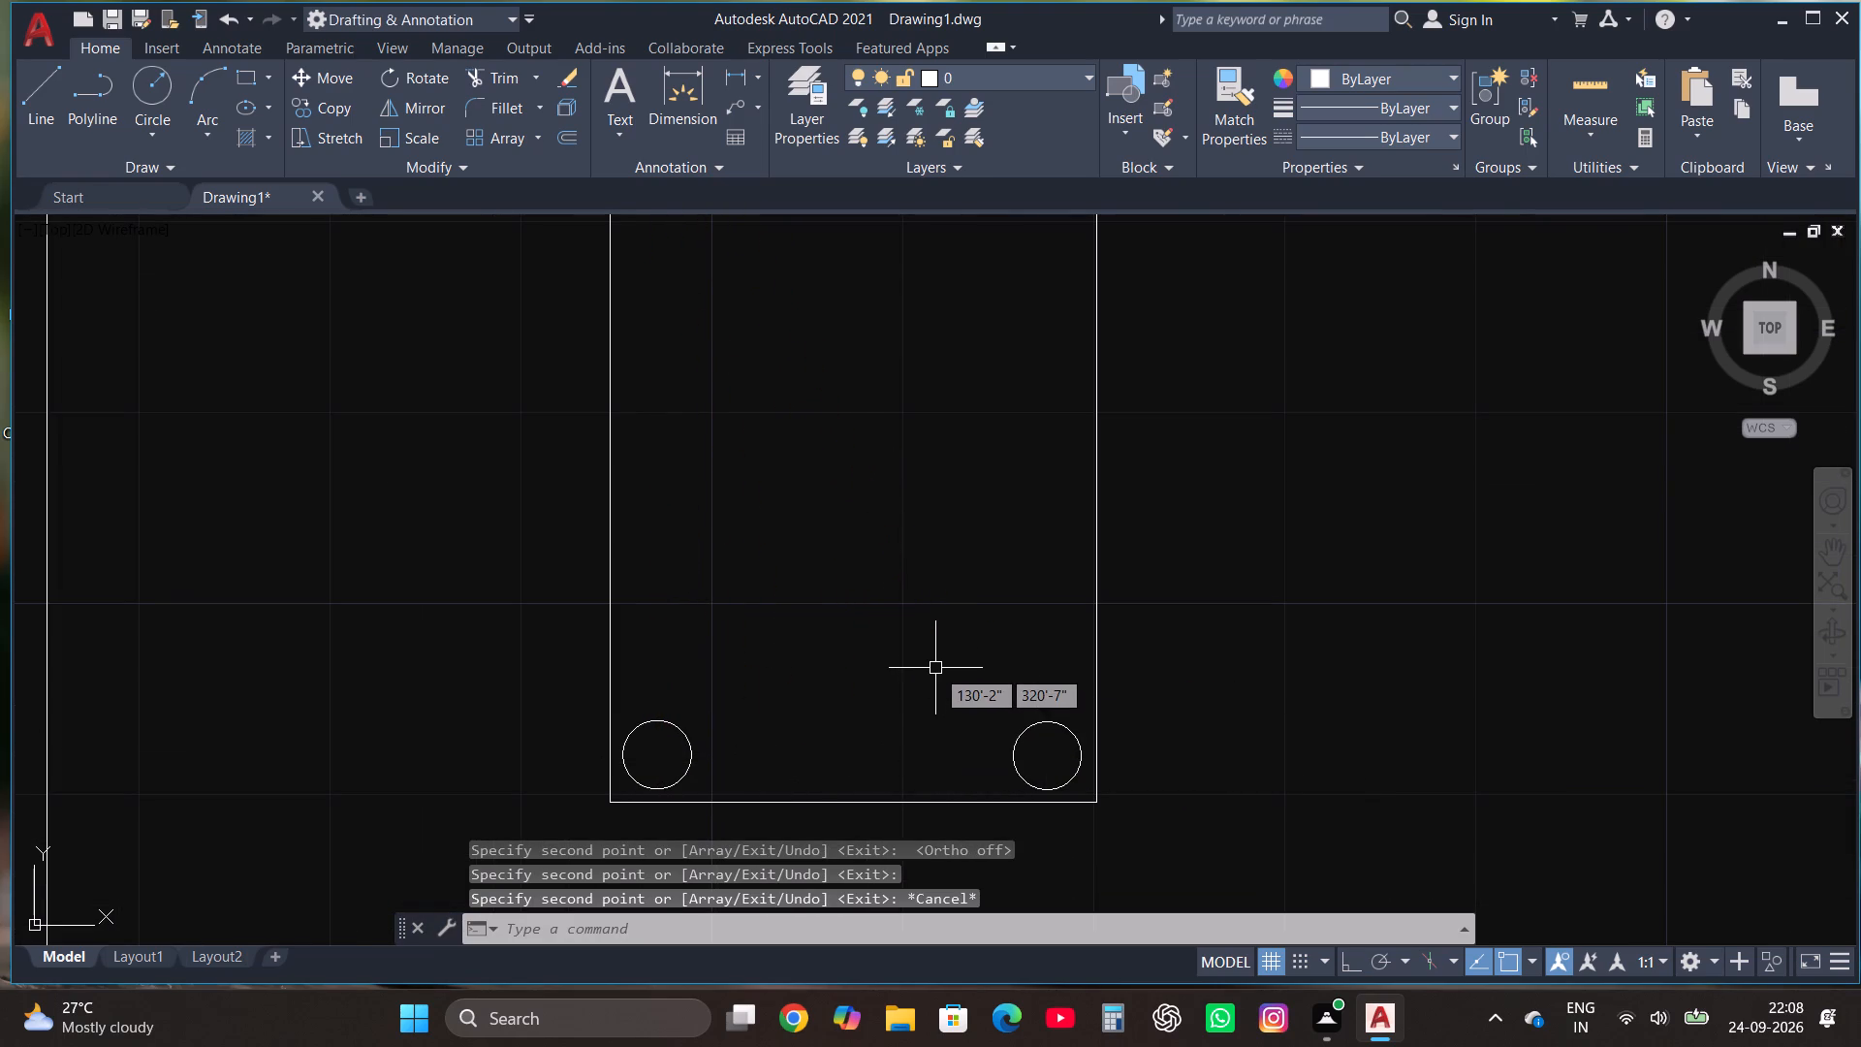
Draw a chair rectangle about 1' wide and 10" deep, outward from the table's right edge near its upper end.
{"action": "scroll", "coordinate": [952, 699], "scroll_direction": "down", "scroll_amount": 1}
{"action": "scroll", "coordinate": [1031, 607], "scroll_direction": "down", "scroll_amount": 2}
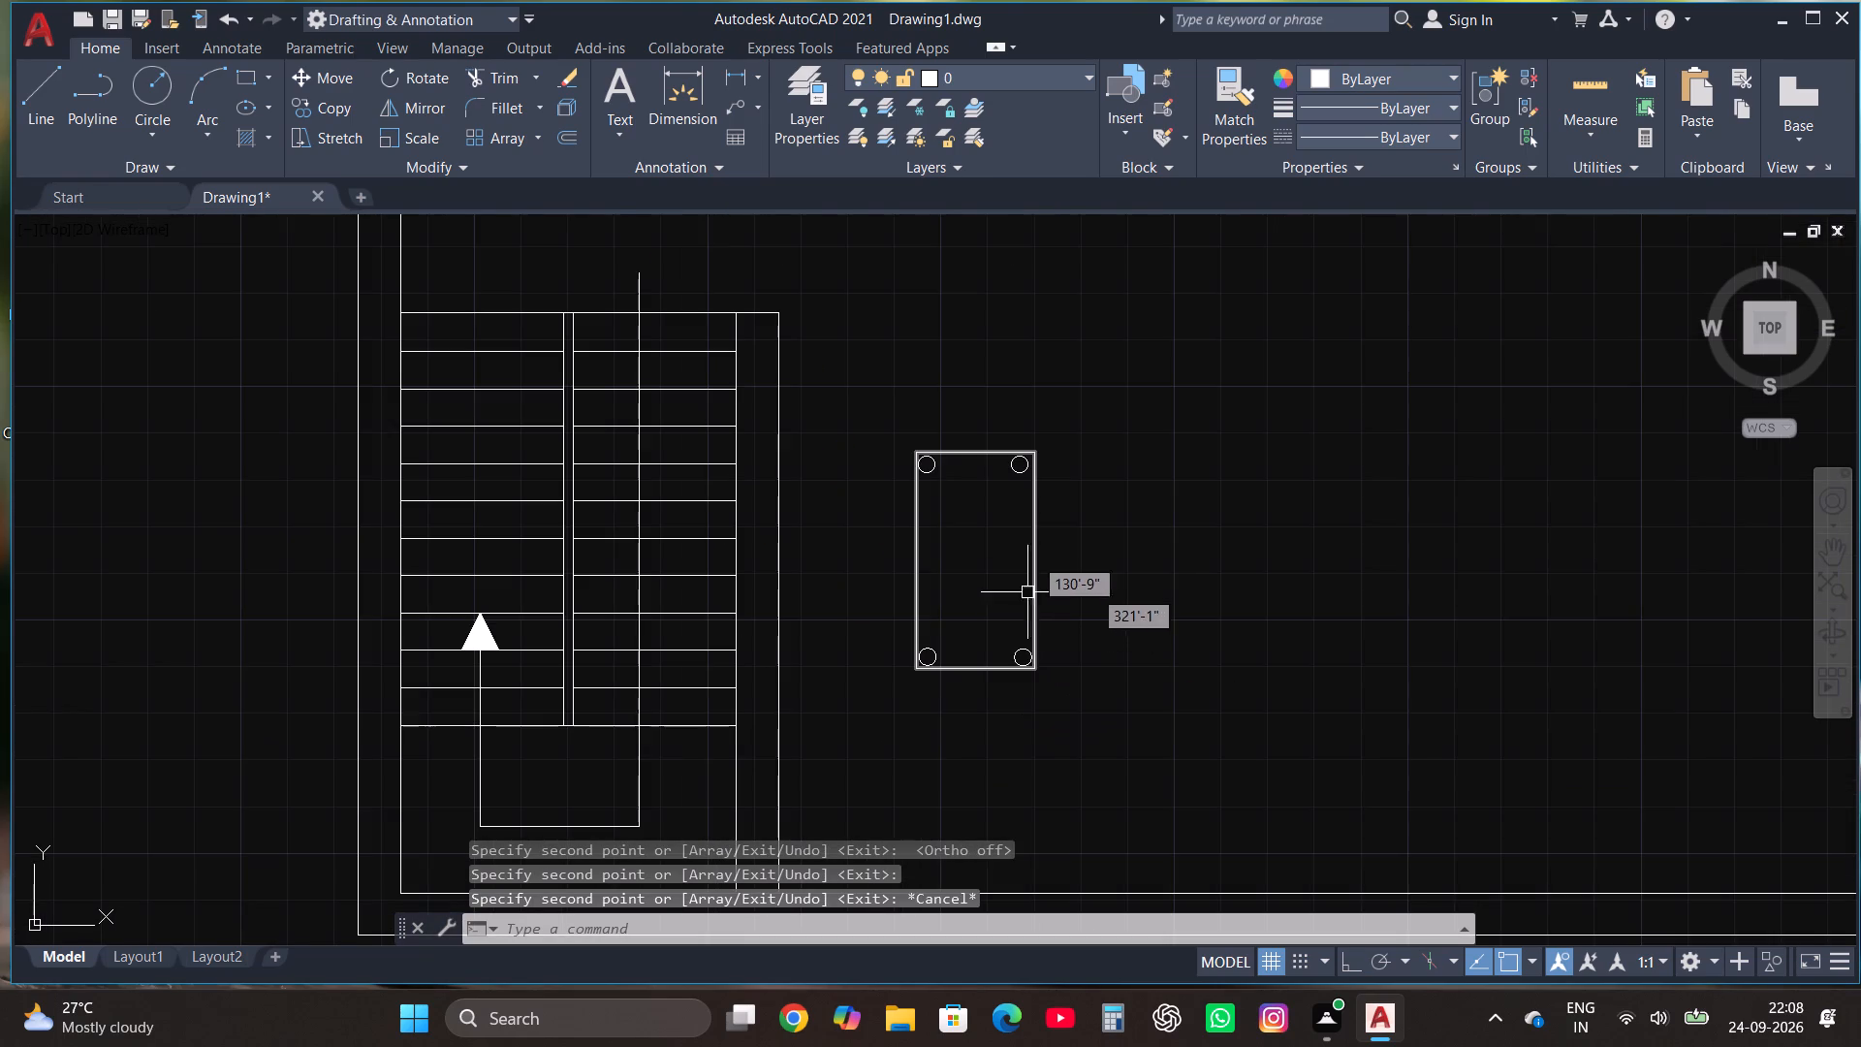
{"action": "scroll", "coordinate": [1028, 465], "scroll_direction": "up", "scroll_amount": 1}
{"action": "left_click", "coordinate": [242, 75]}
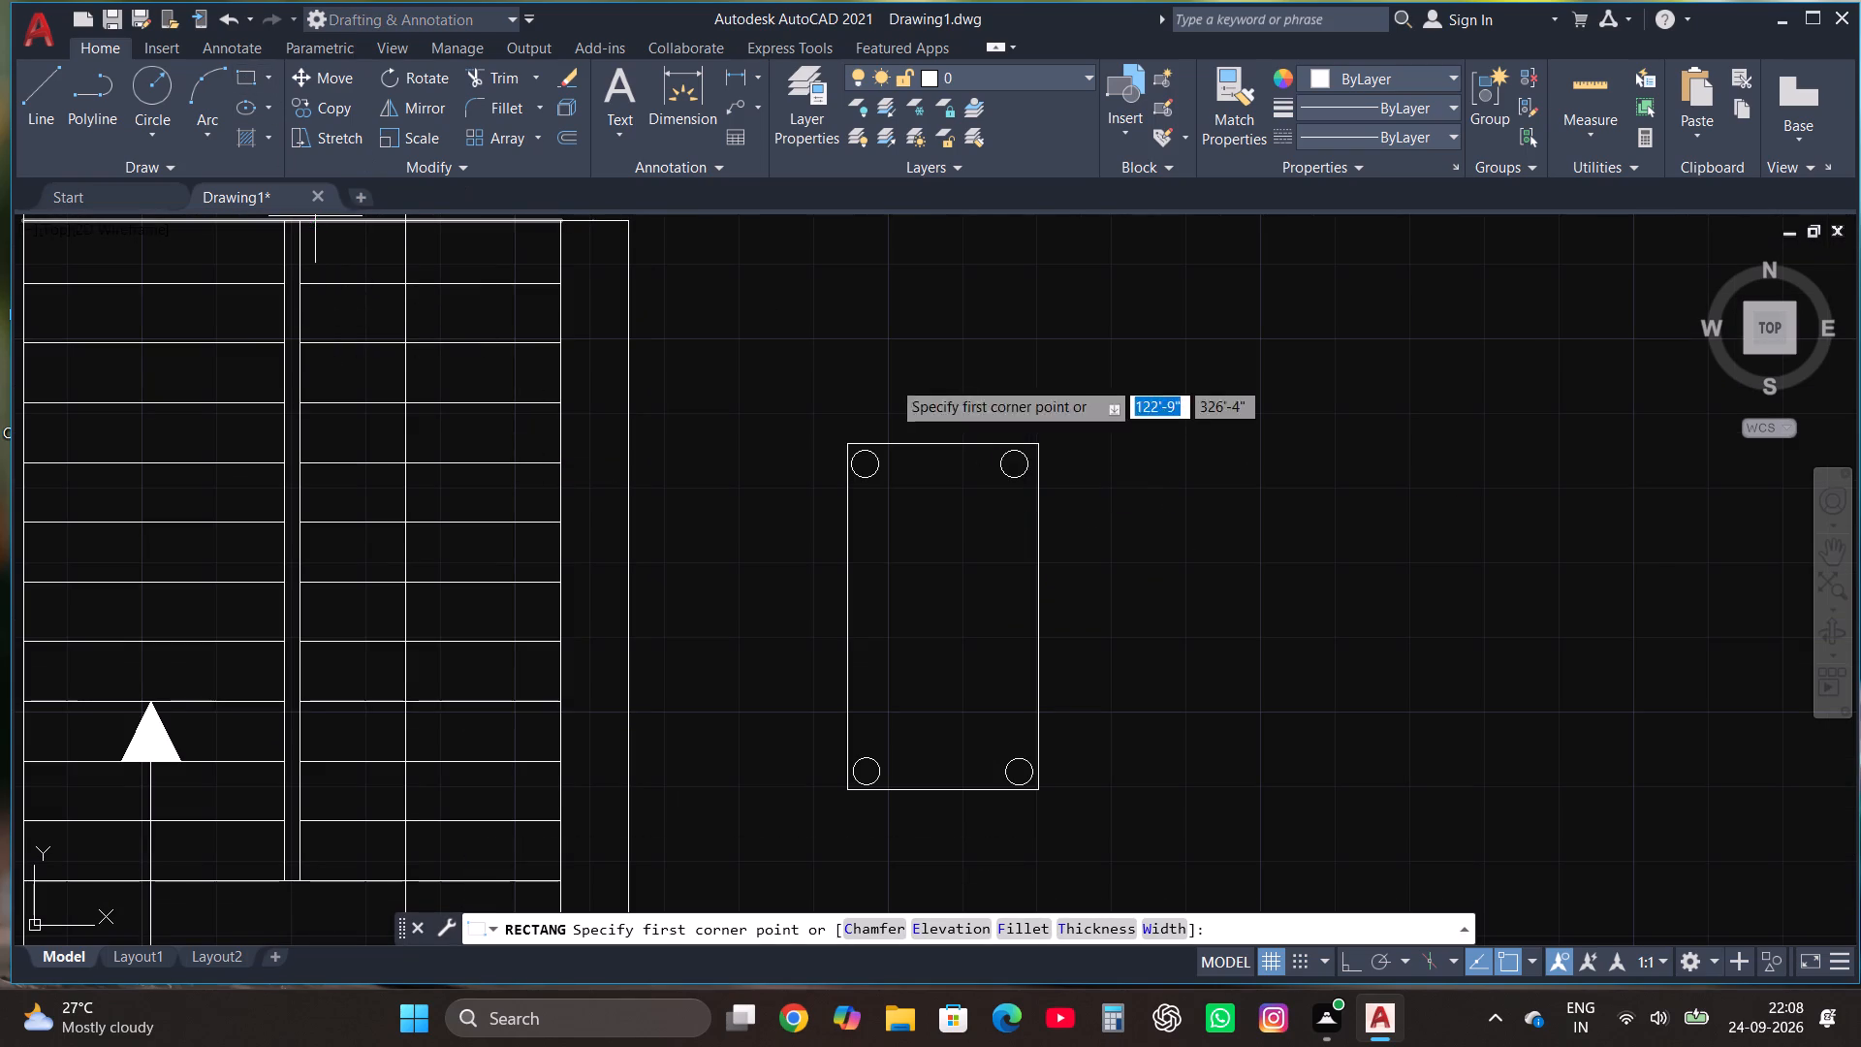
{"action": "scroll", "coordinate": [1230, 514], "scroll_direction": "up", "scroll_amount": 1}
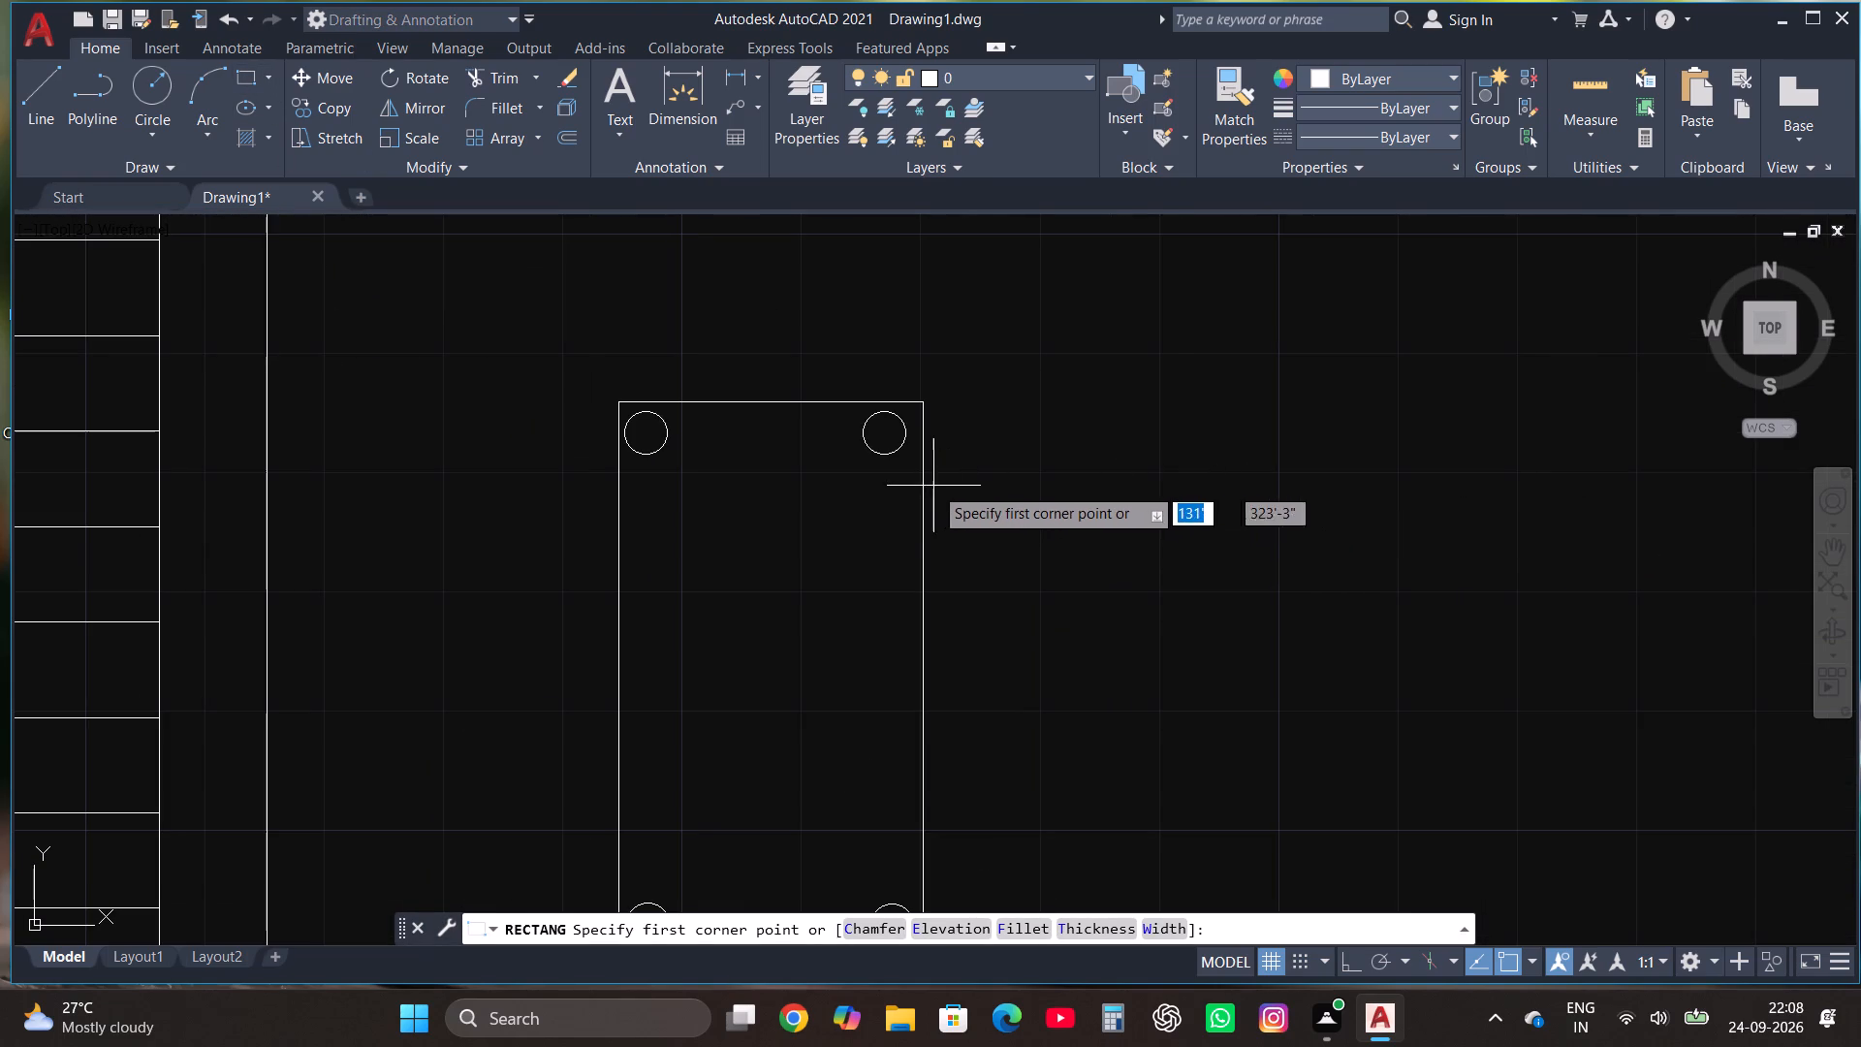
{"action": "left_click", "coordinate": [922, 483]}
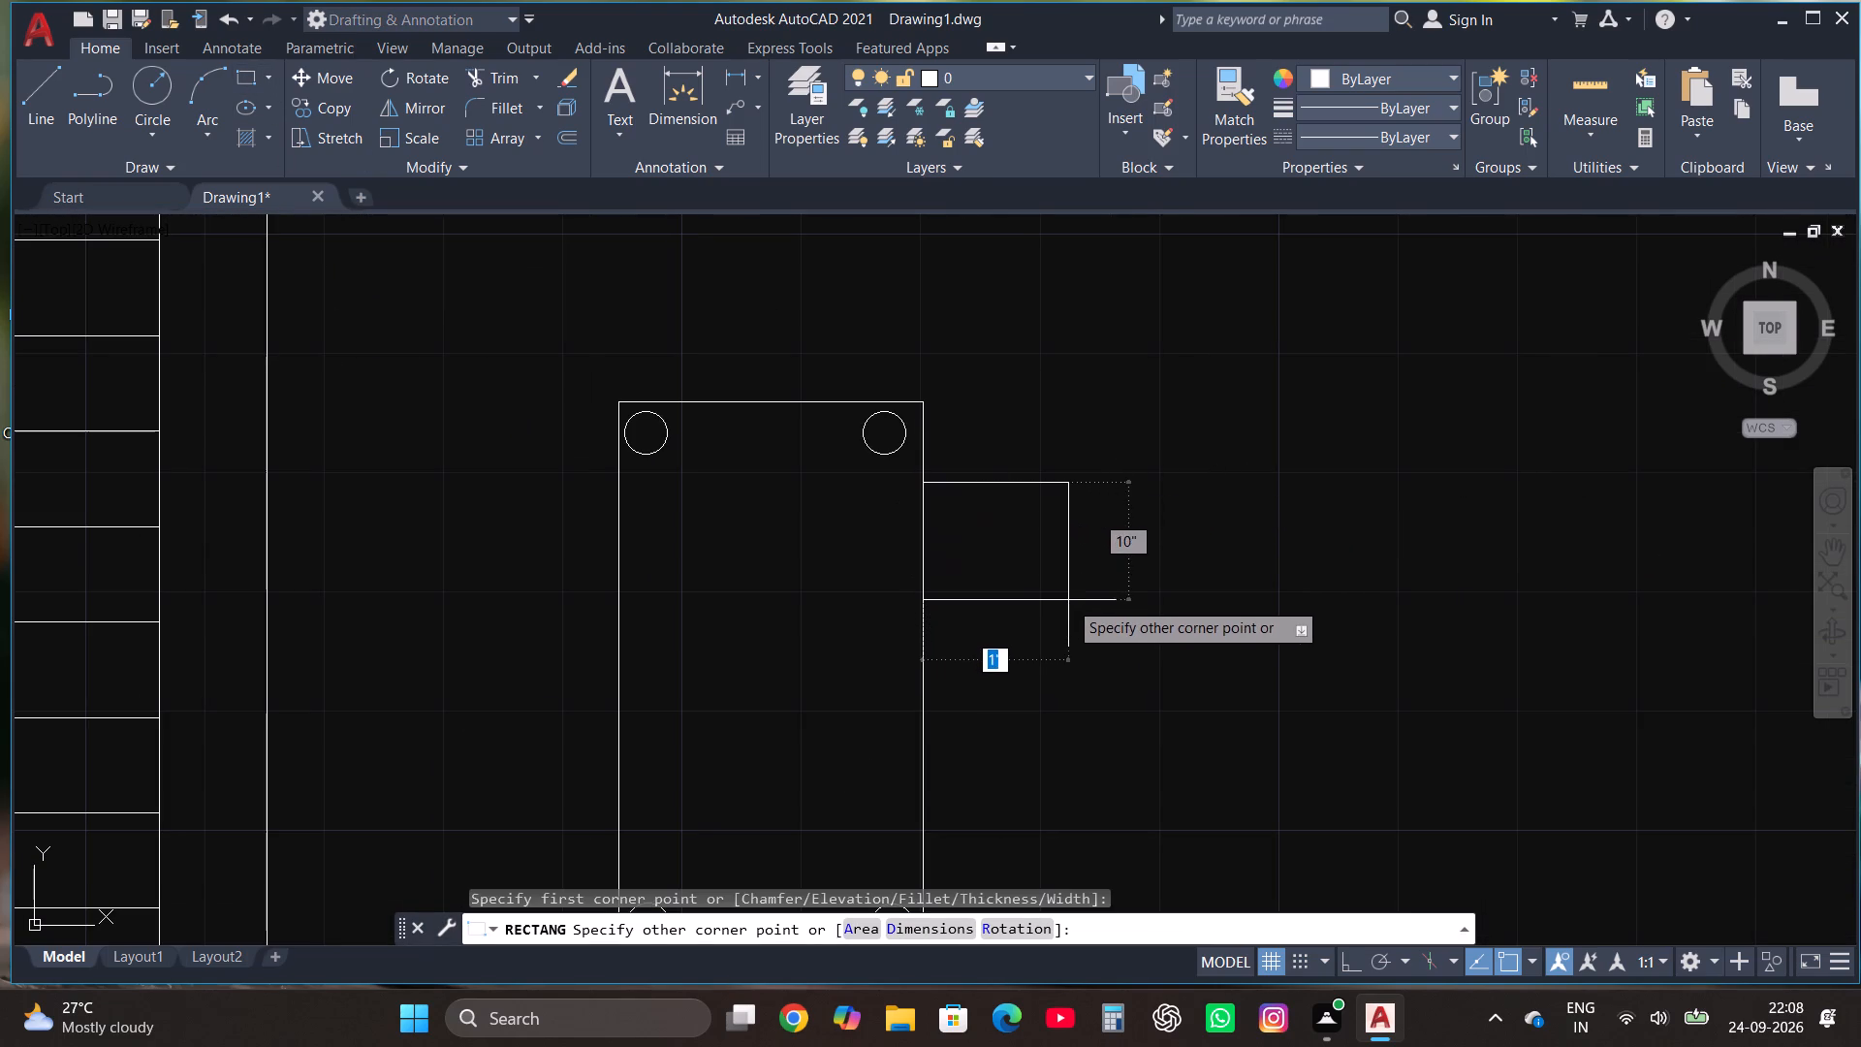
{"action": "left_click", "coordinate": [1069, 600]}
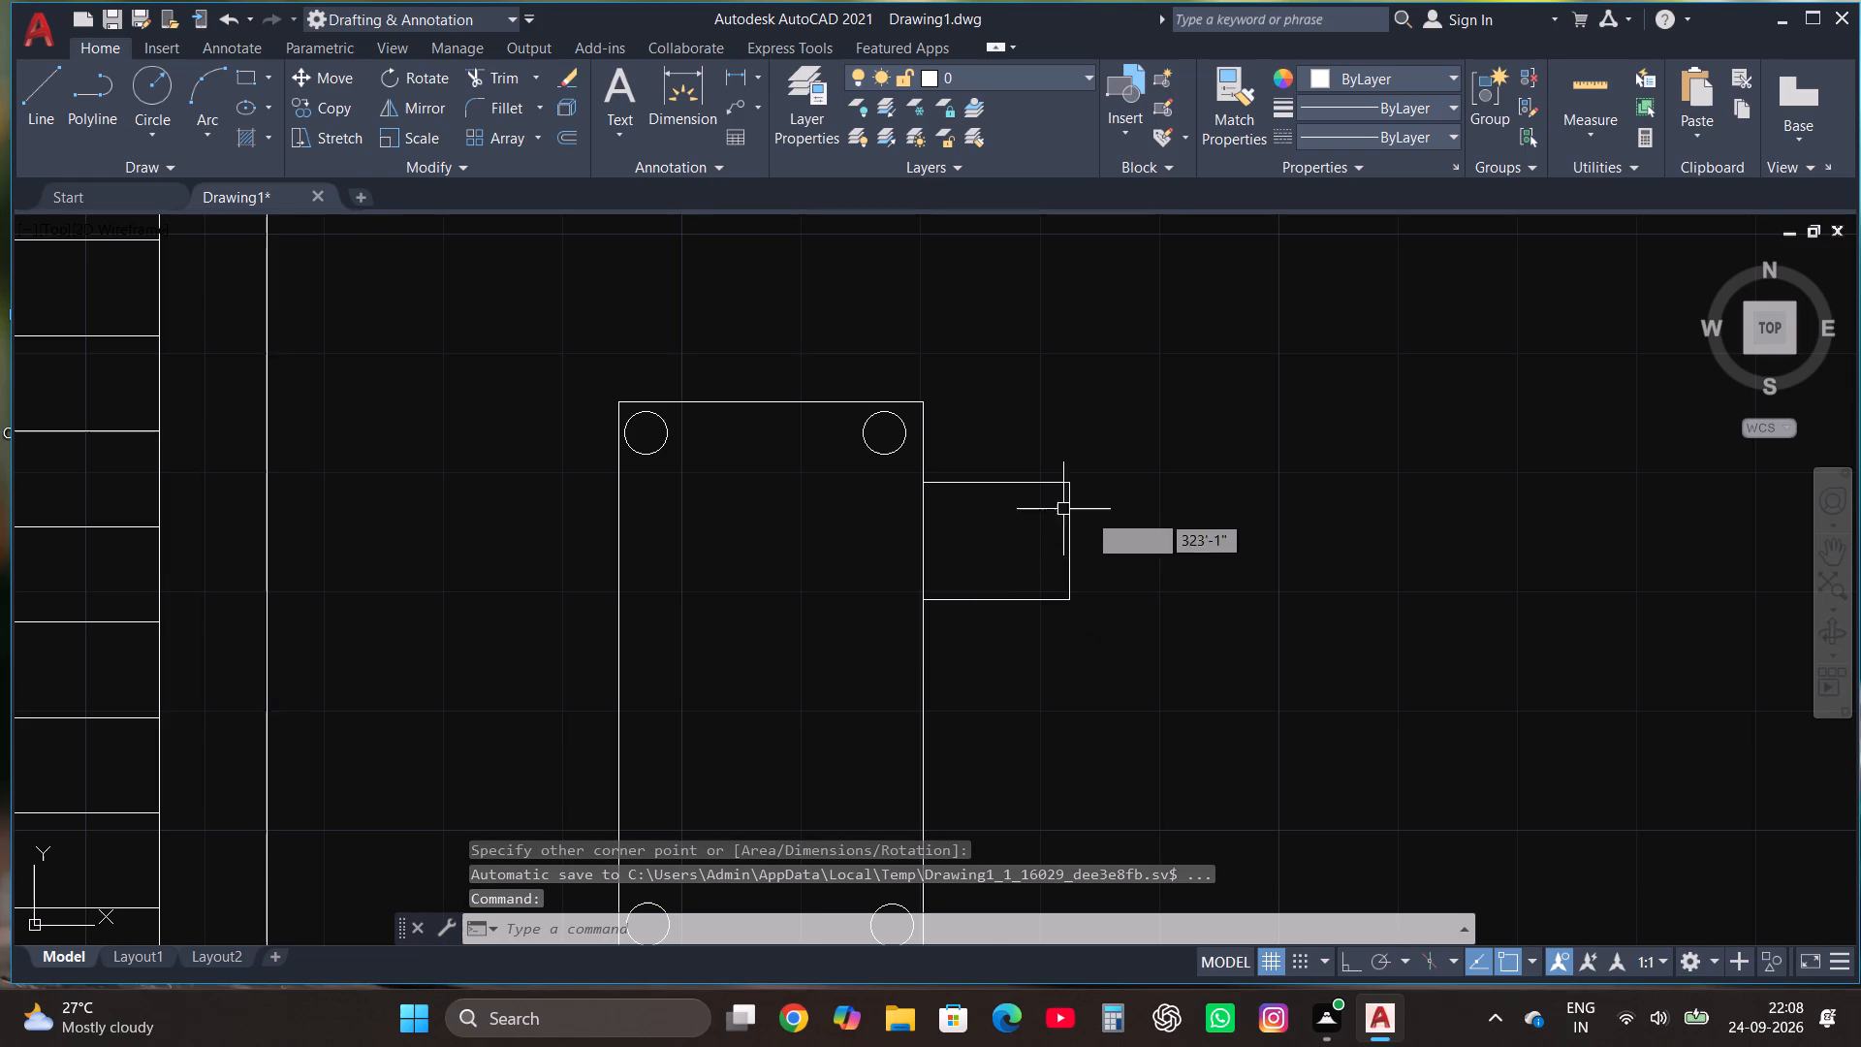
With ortho on, draw a vertical backrest line just inside the chair's outer edge and trim its overshoot below the chair.
{"action": "scroll", "coordinate": [1120, 517], "scroll_direction": "up", "scroll_amount": 1}
{"action": "left_click", "coordinate": [39, 100]}
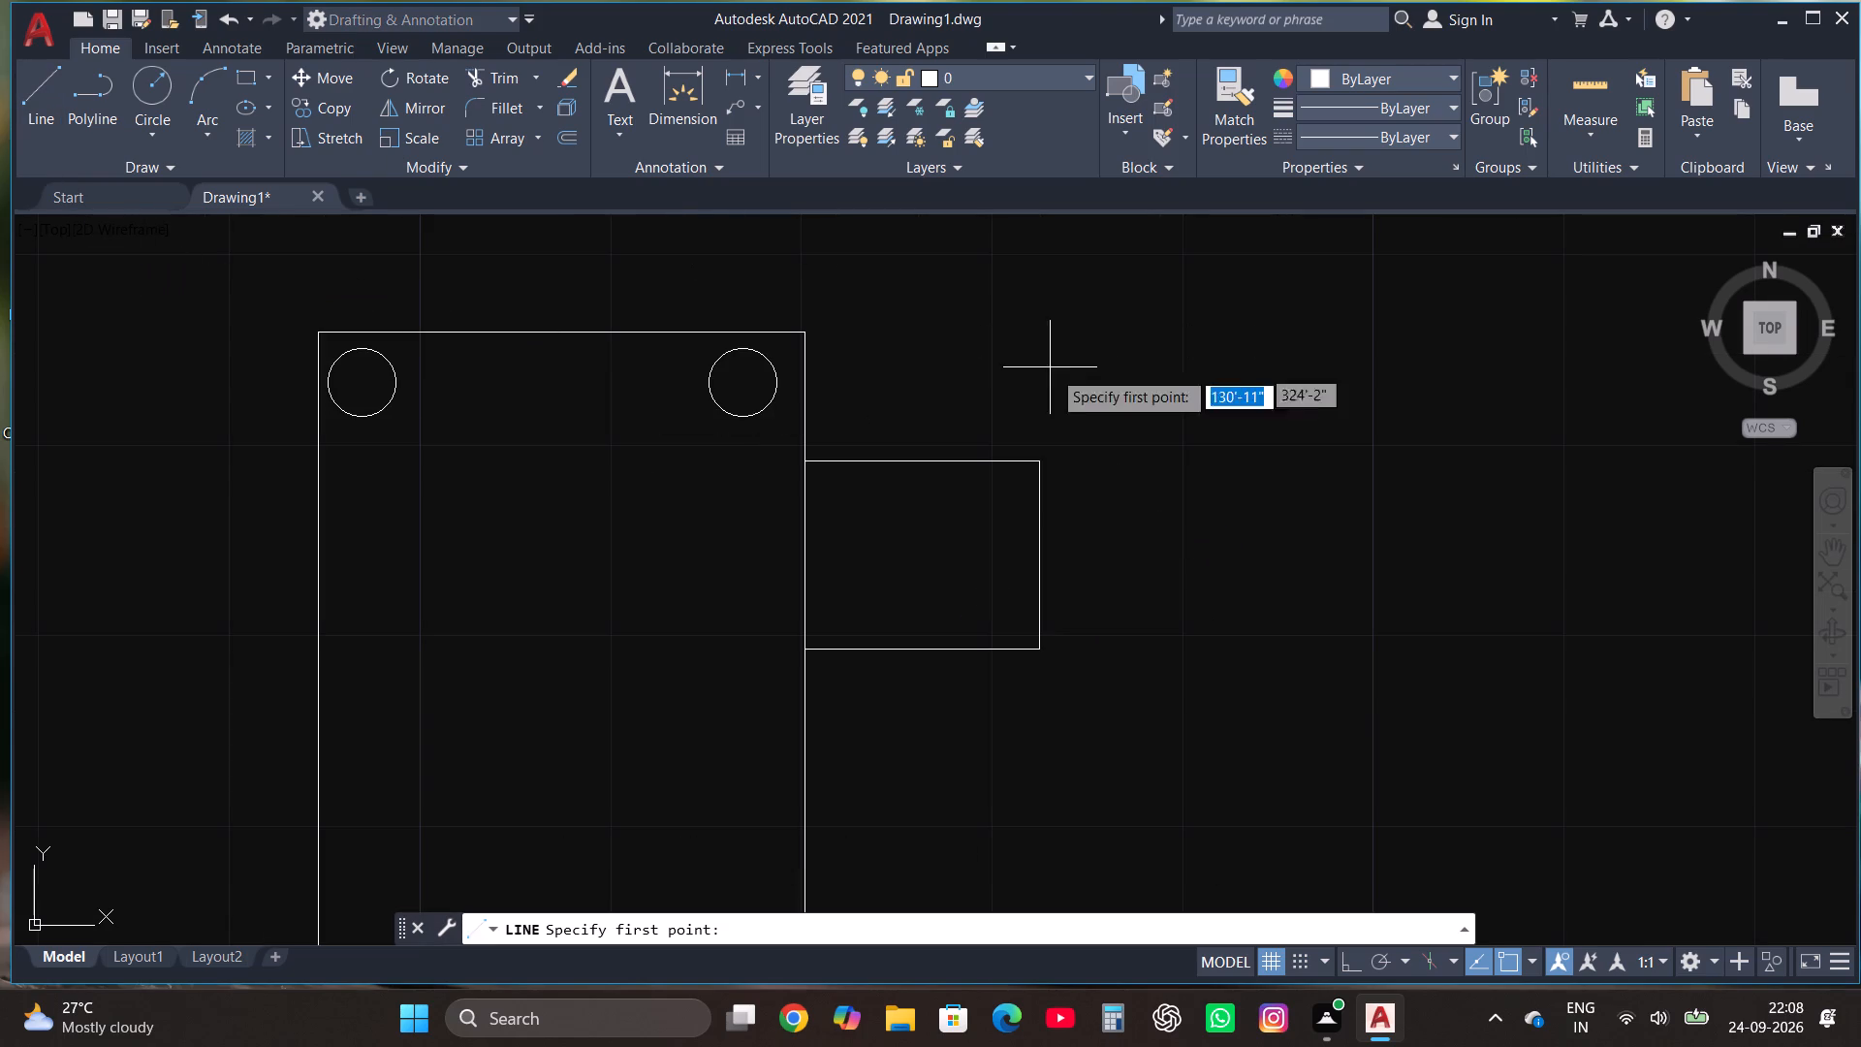
{"action": "left_click", "coordinate": [1025, 463]}
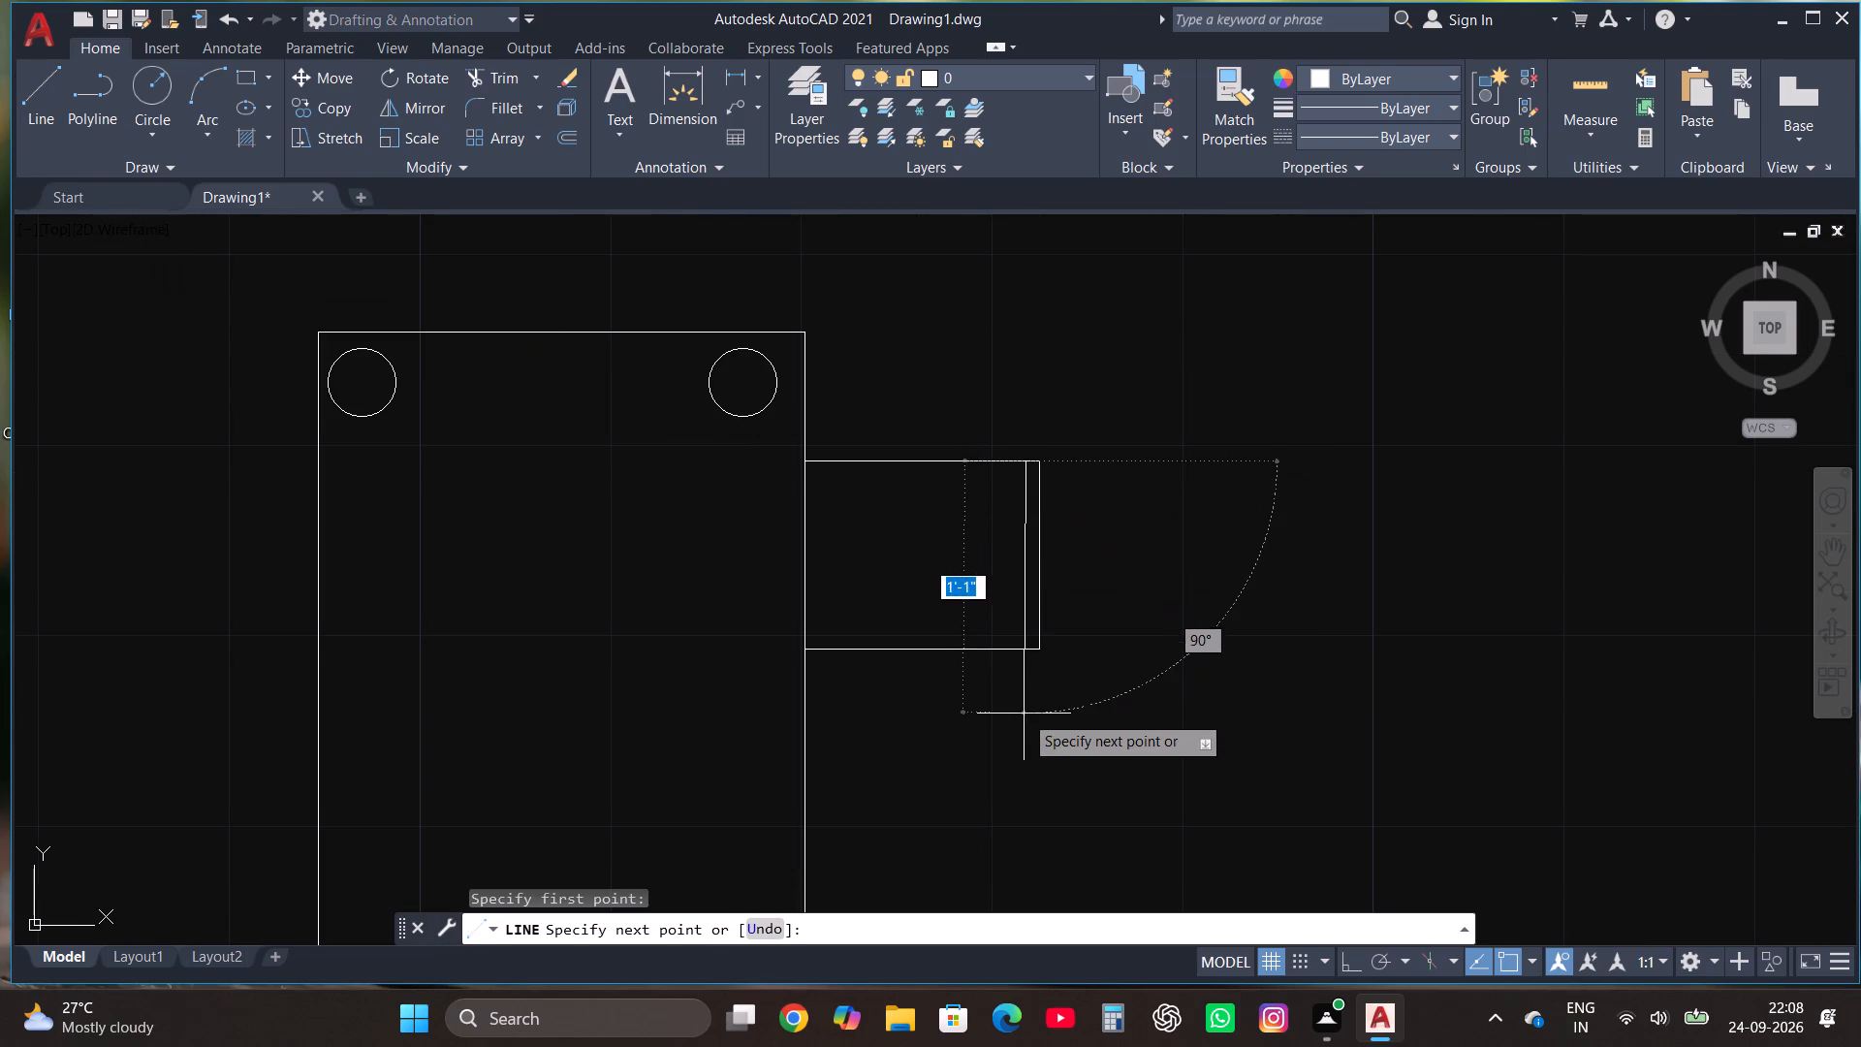
{"action": "left_click", "coordinate": [1024, 713]}
{"action": "key", "text": "ctrl+z"}
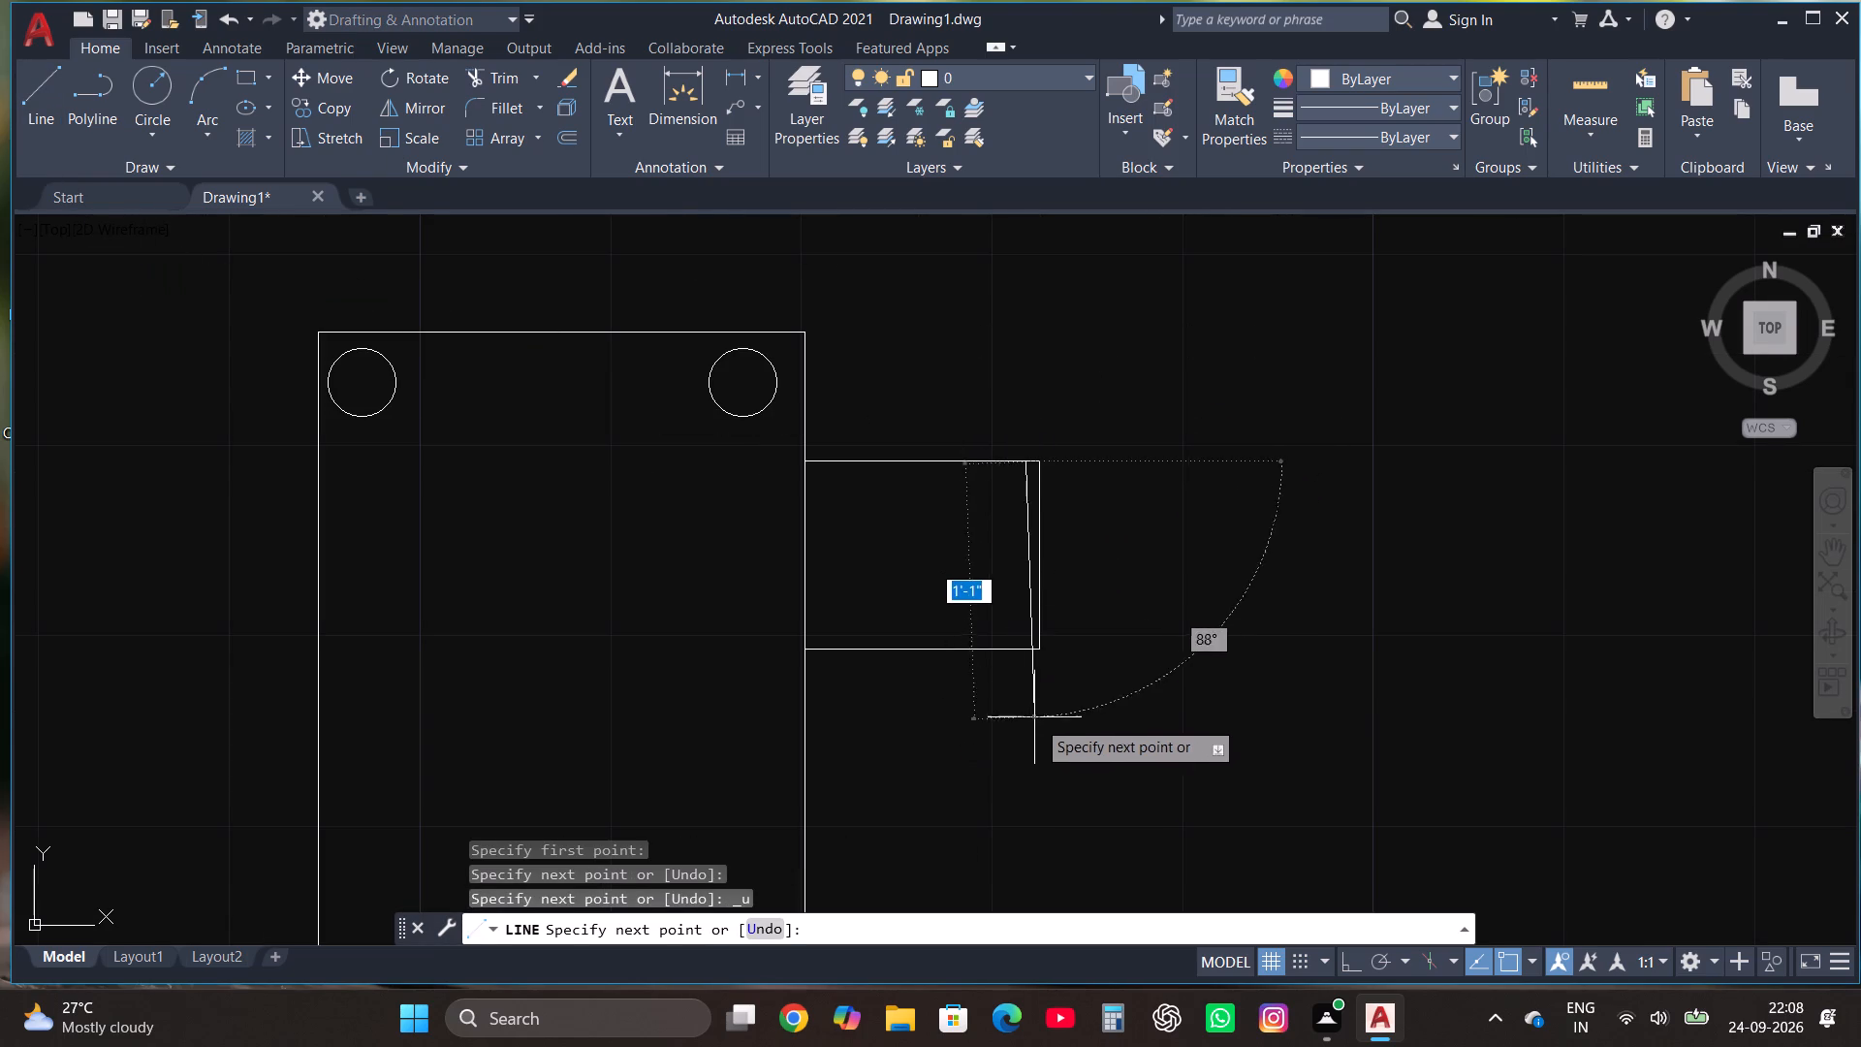
{"action": "key", "text": "F8"}
{"action": "left_click", "coordinate": [1036, 726]}
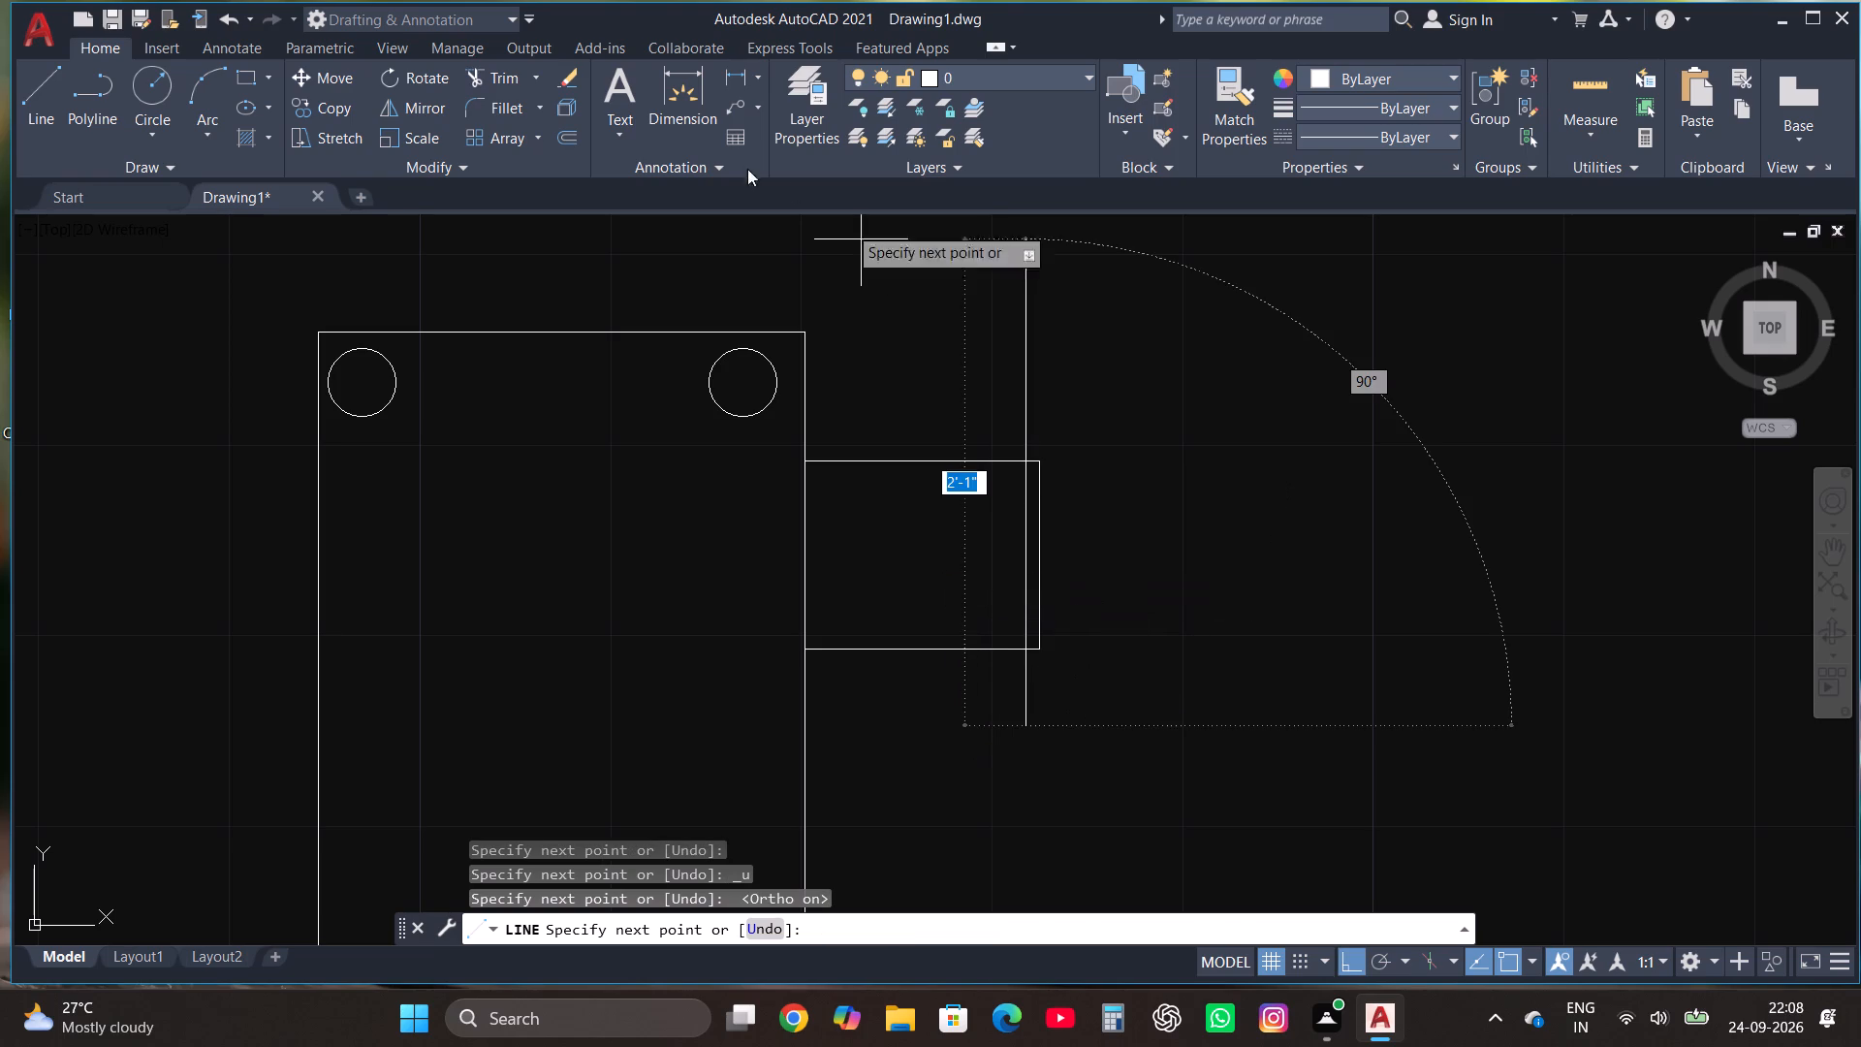
{"action": "left_click", "coordinate": [508, 73]}
{"action": "left_click", "coordinate": [1057, 716]}
{"action": "left_click", "coordinate": [990, 712]}
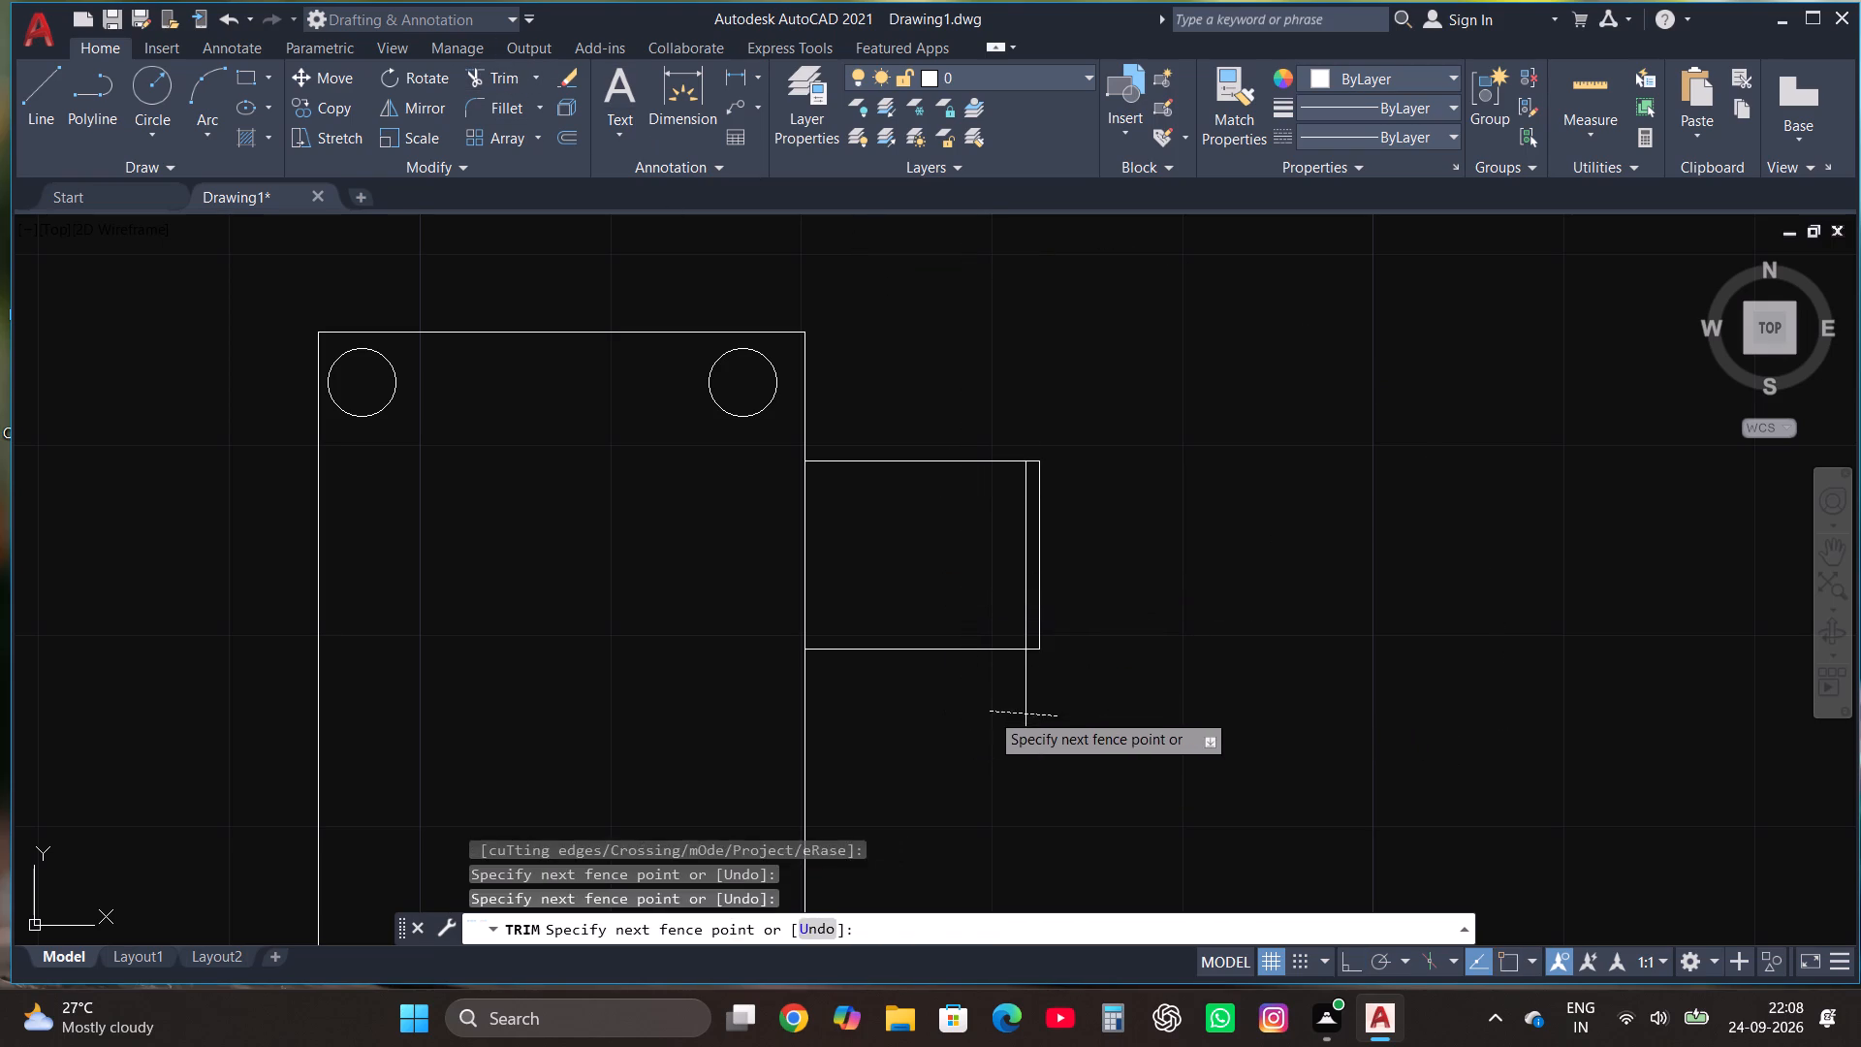
{"action": "scroll", "coordinate": [1147, 645], "scroll_direction": "down", "scroll_amount": 2}
{"action": "key", "text": "Escape"}
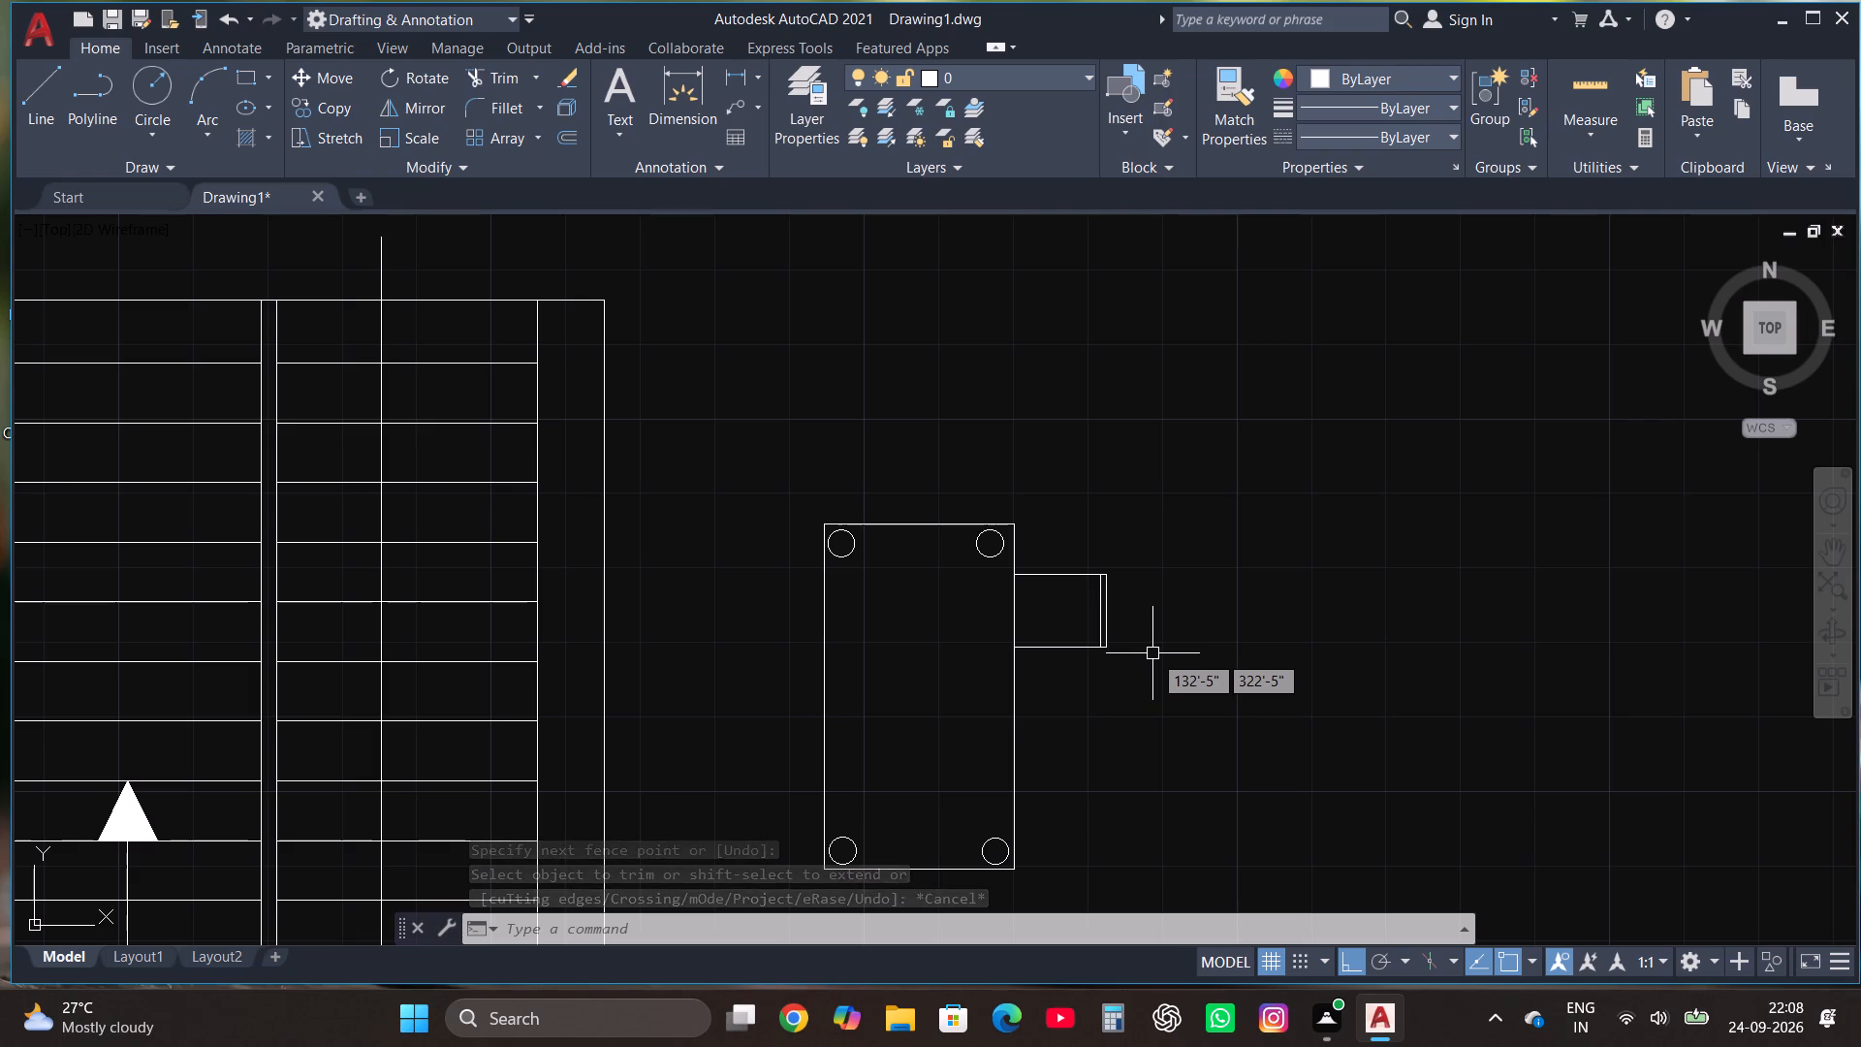
Copy the chair with its backrest line about 1'-9" straight down along the table's right edge.
{"action": "left_click", "coordinate": [1152, 681]}
{"action": "left_click", "coordinate": [1089, 553]}
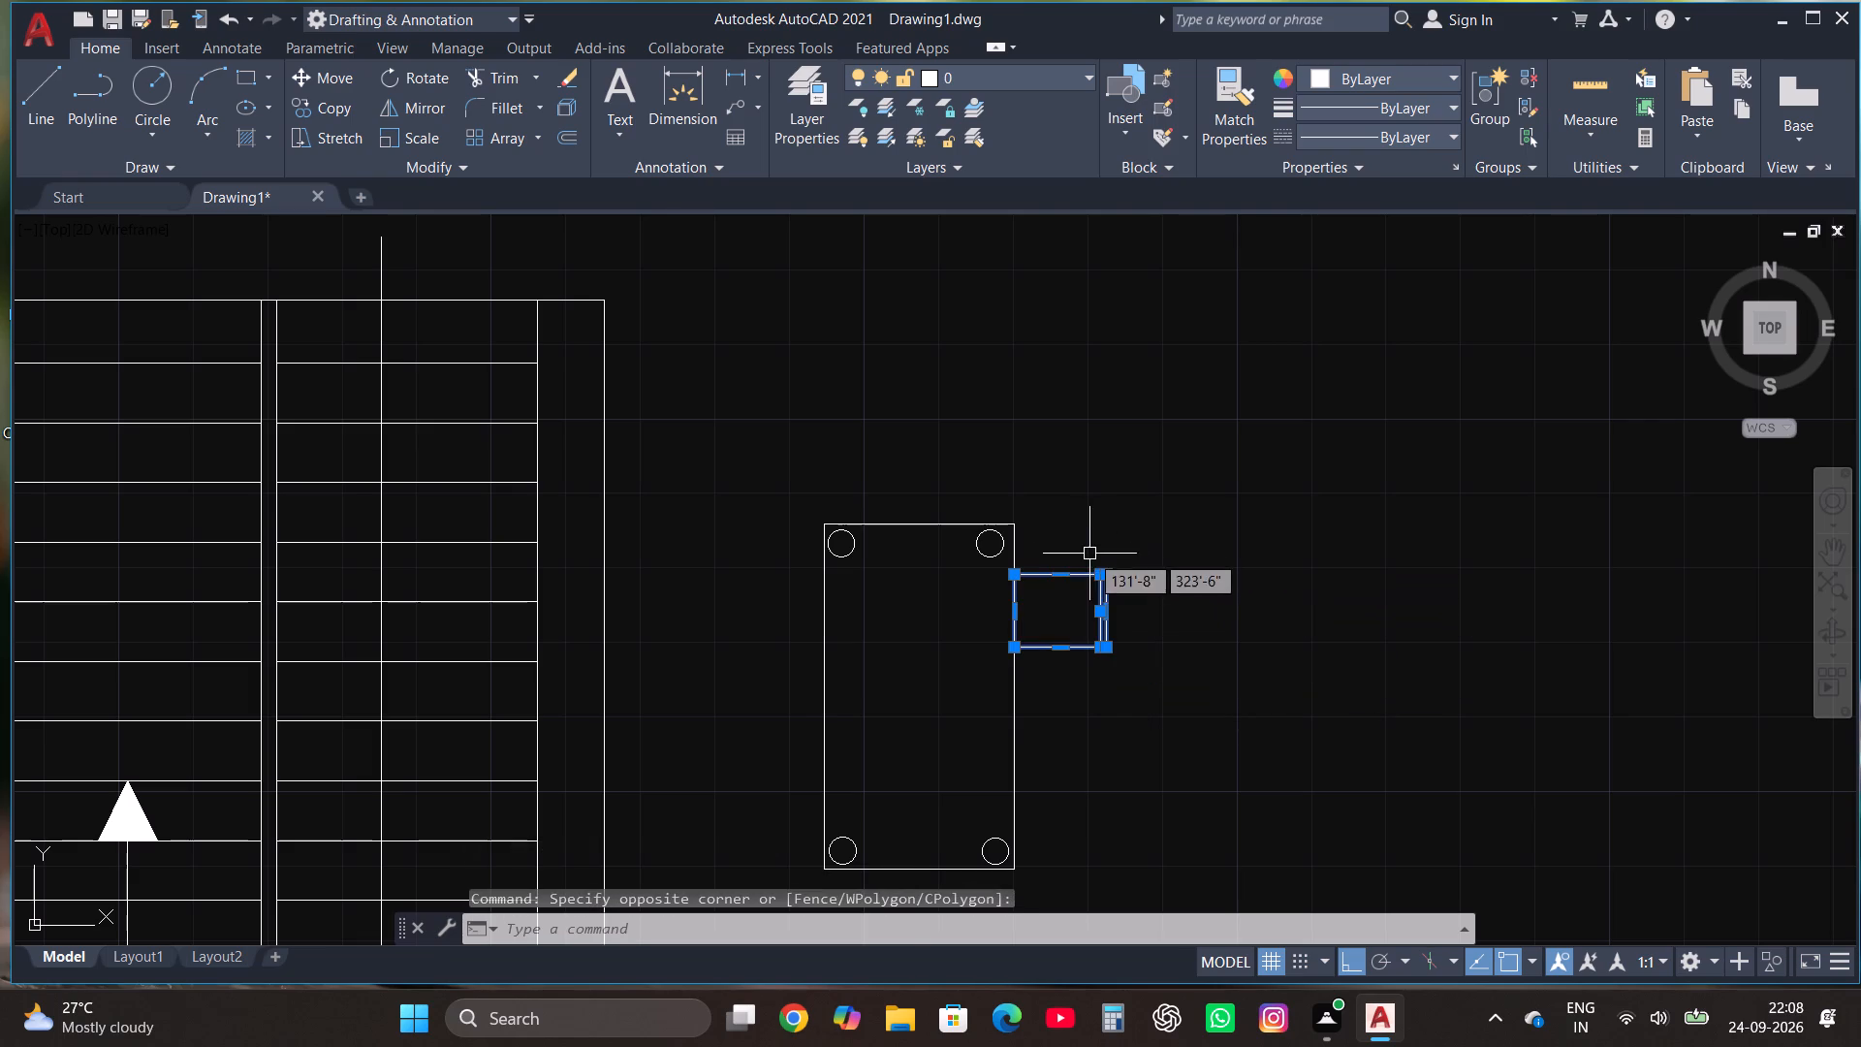
{"action": "left_click", "coordinate": [339, 115]}
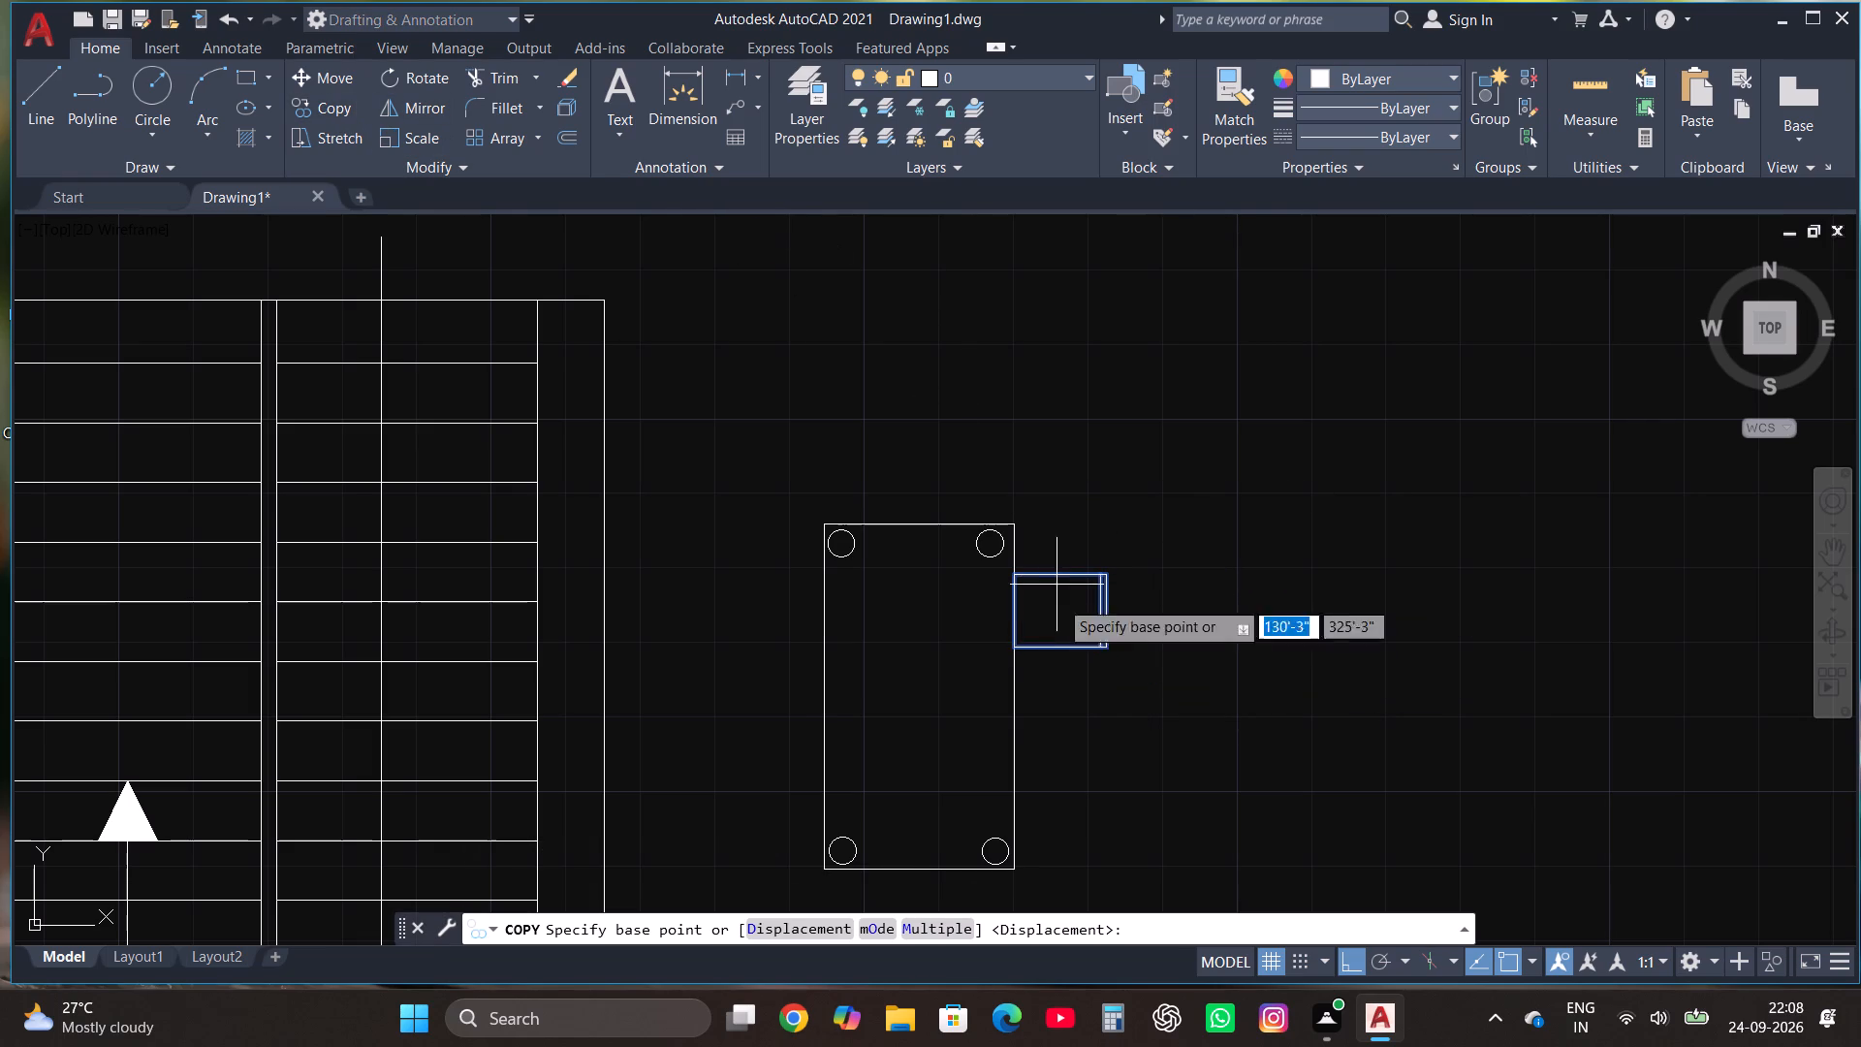
{"action": "left_click", "coordinate": [1016, 650]}
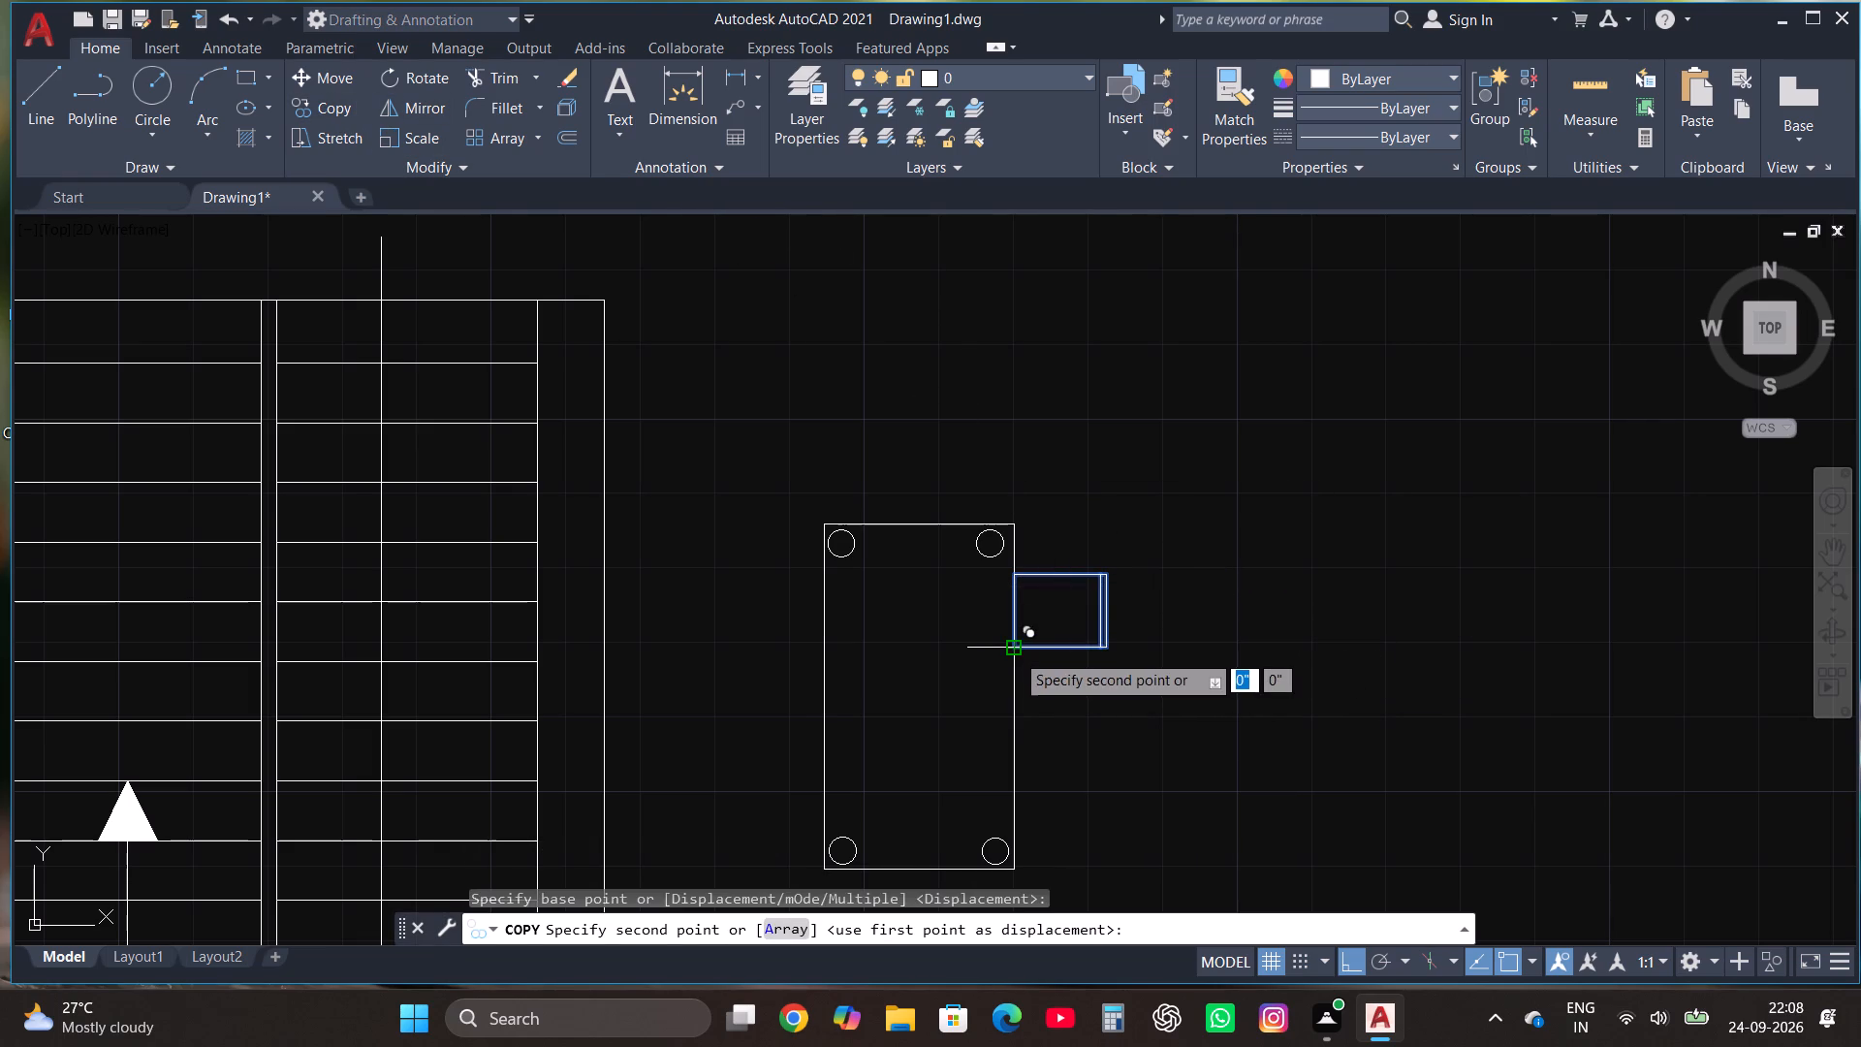
{"action": "left_click", "coordinate": [1015, 809]}
Mirror both chairs to the table's left side about a vertical line near the table's middle, keeping the originals.
{"action": "scroll", "coordinate": [1151, 687], "scroll_direction": "down", "scroll_amount": 1}
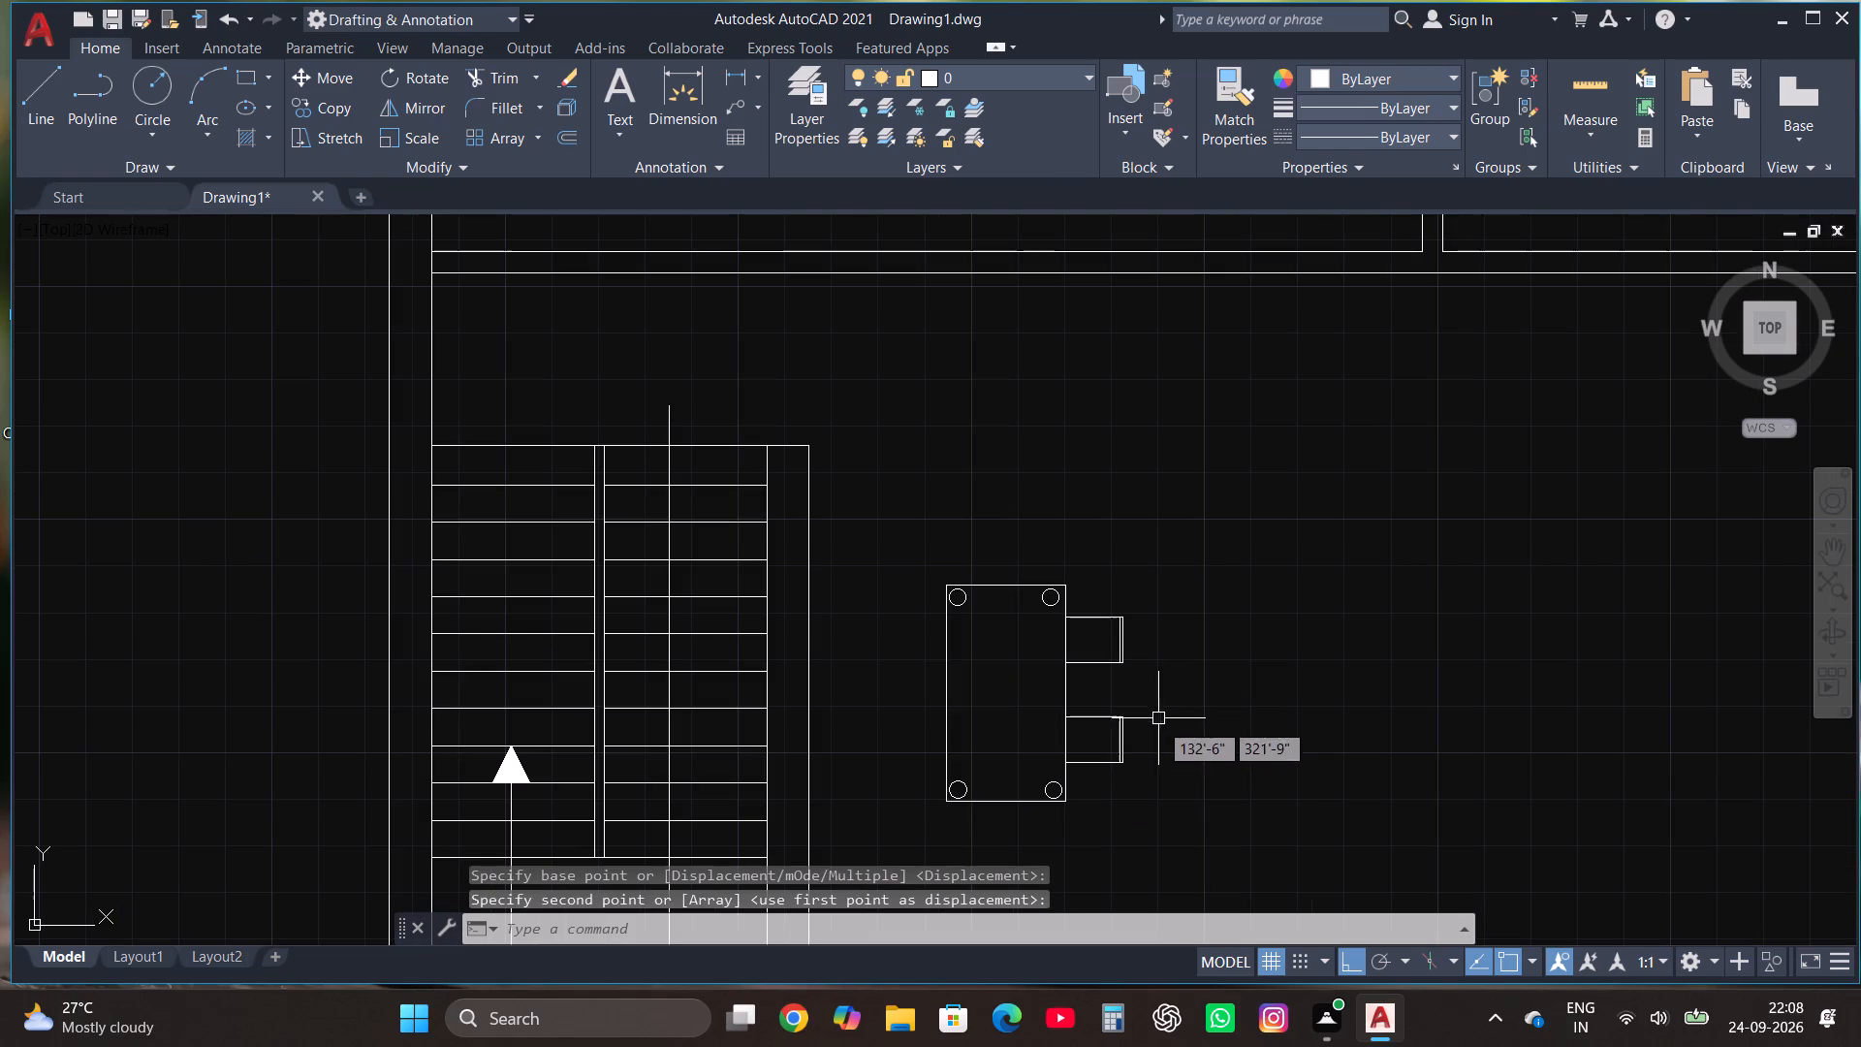
{"action": "left_click", "coordinate": [1158, 784]}
{"action": "left_click", "coordinate": [1103, 619]}
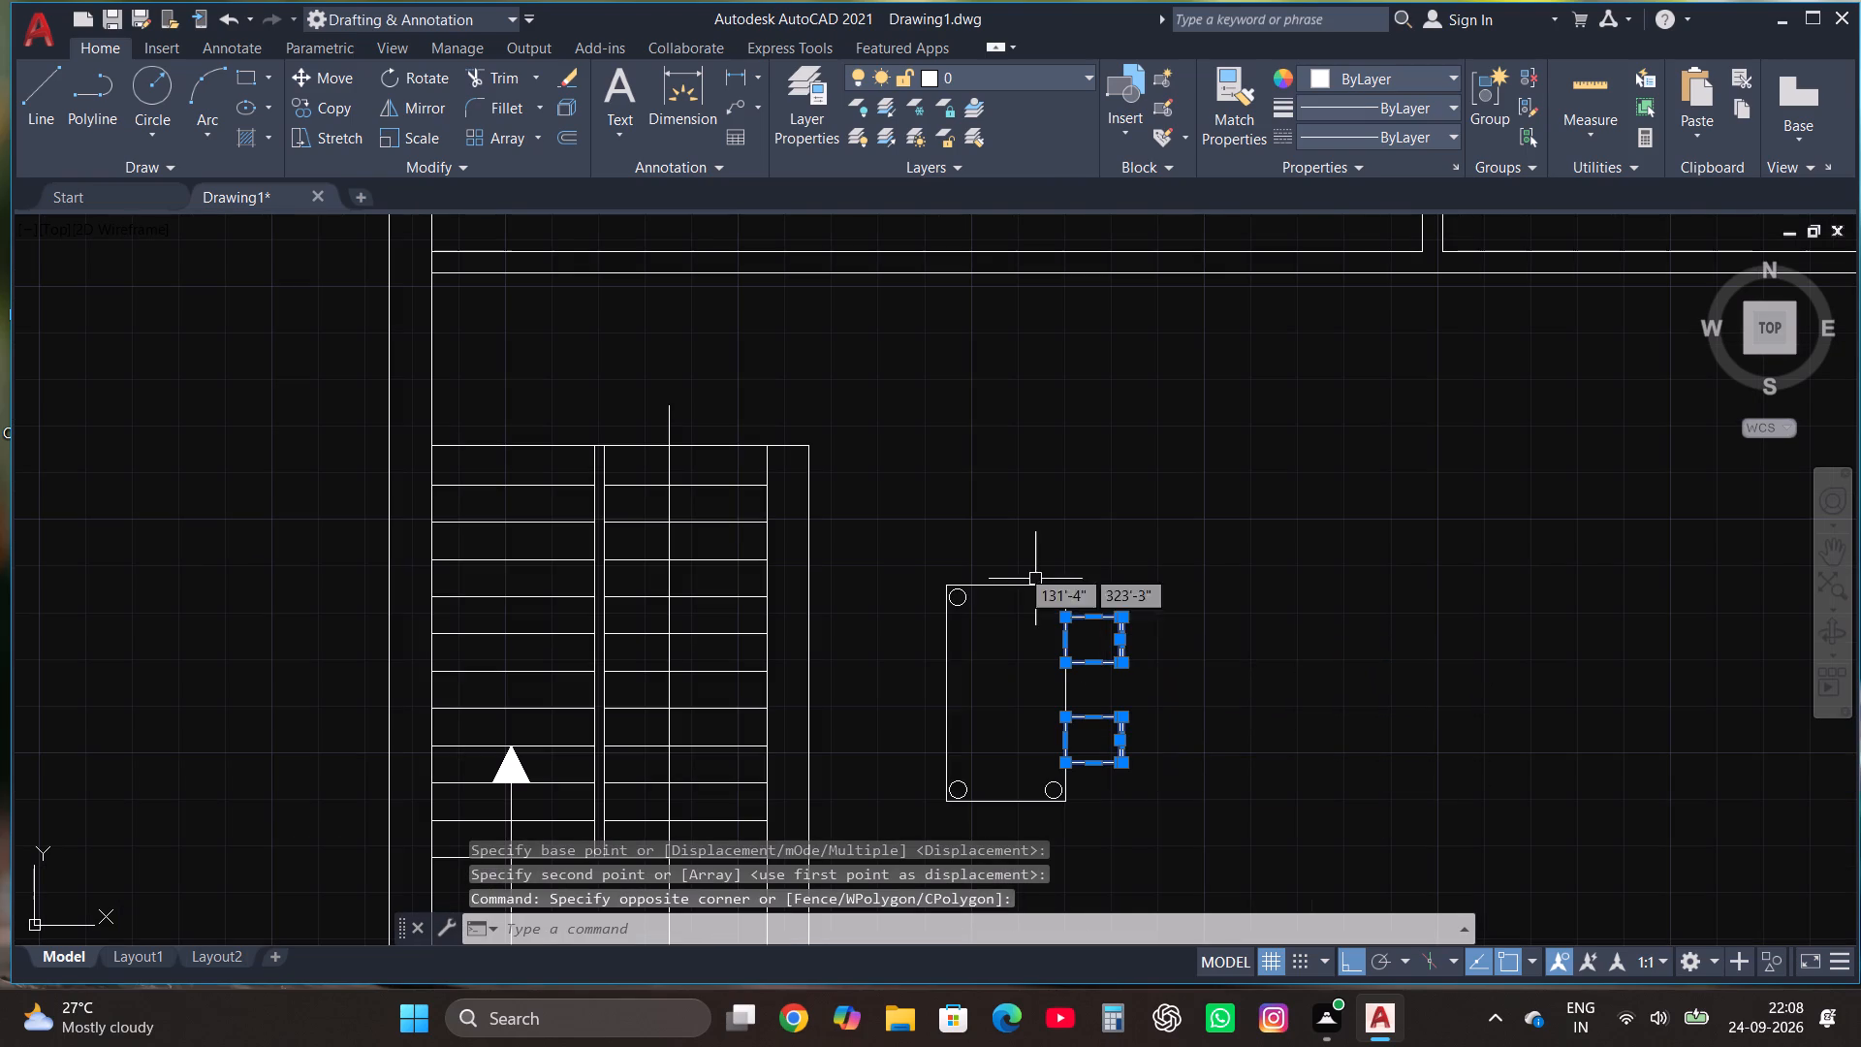
{"action": "left_click", "coordinate": [440, 97]}
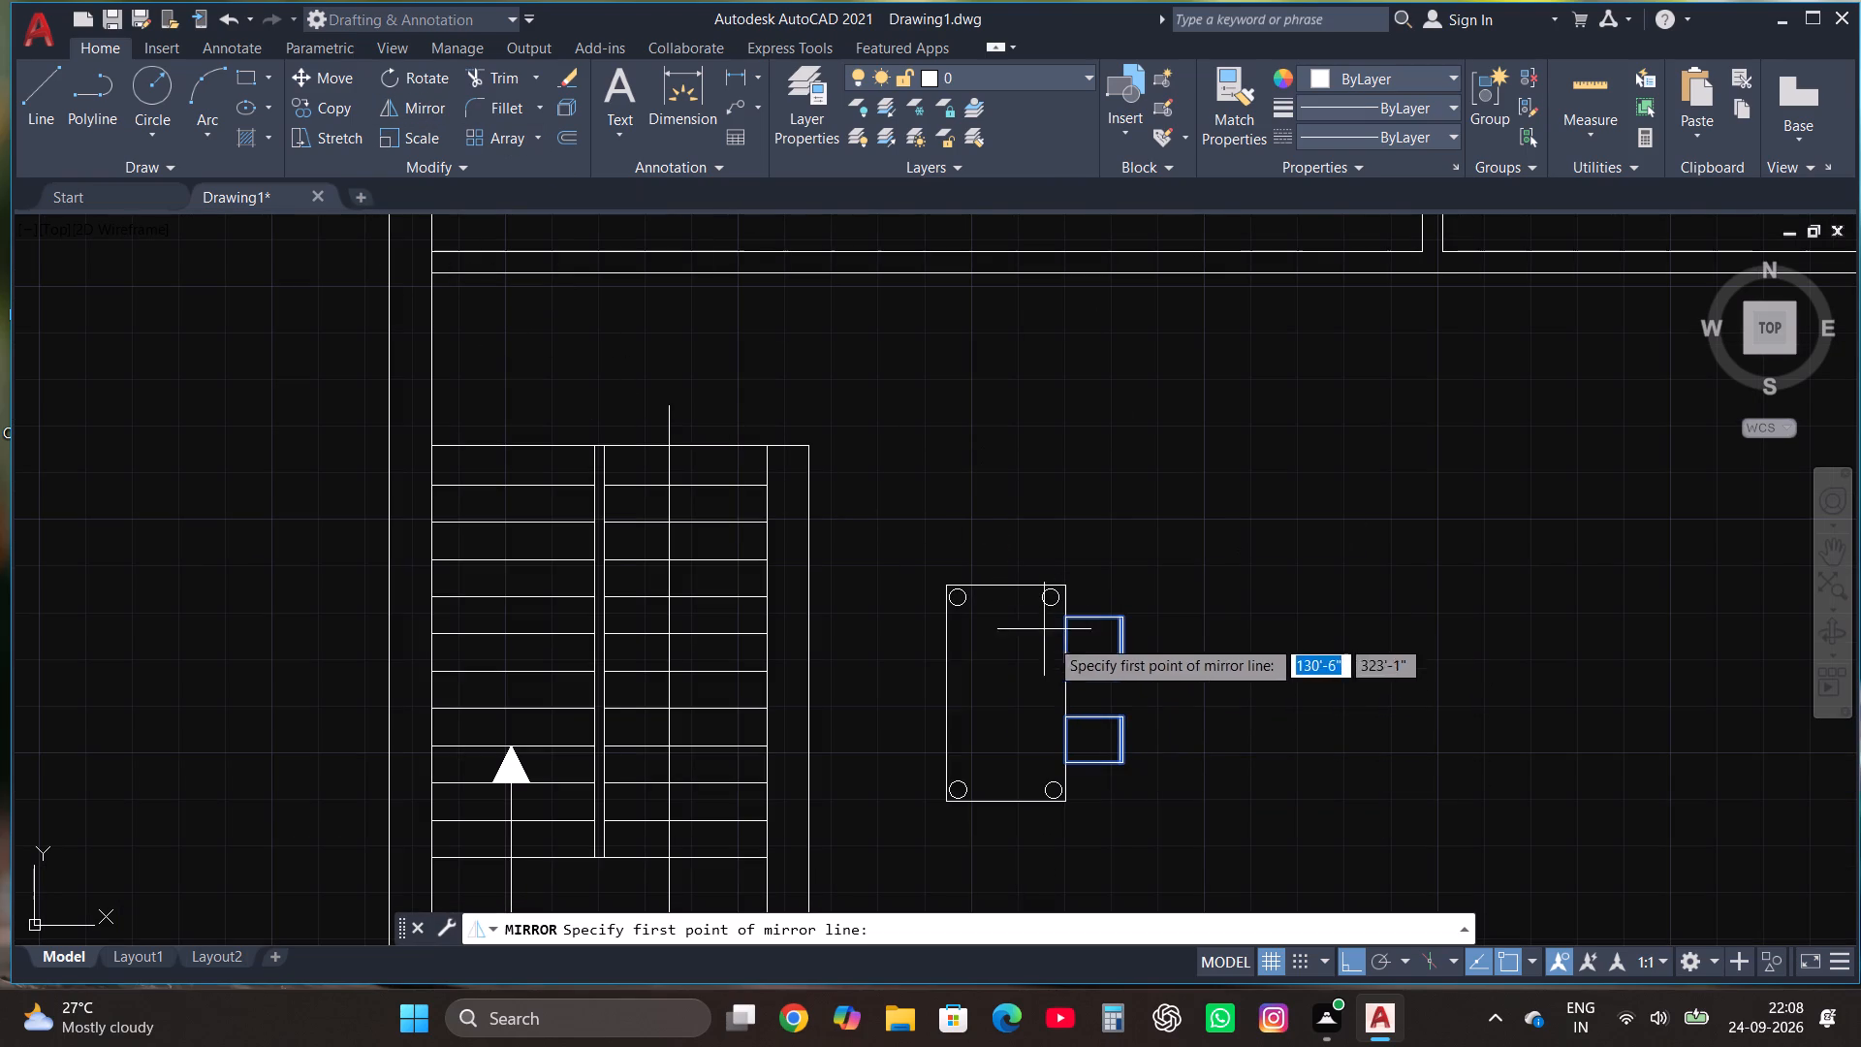
{"action": "left_click", "coordinate": [1009, 699]}
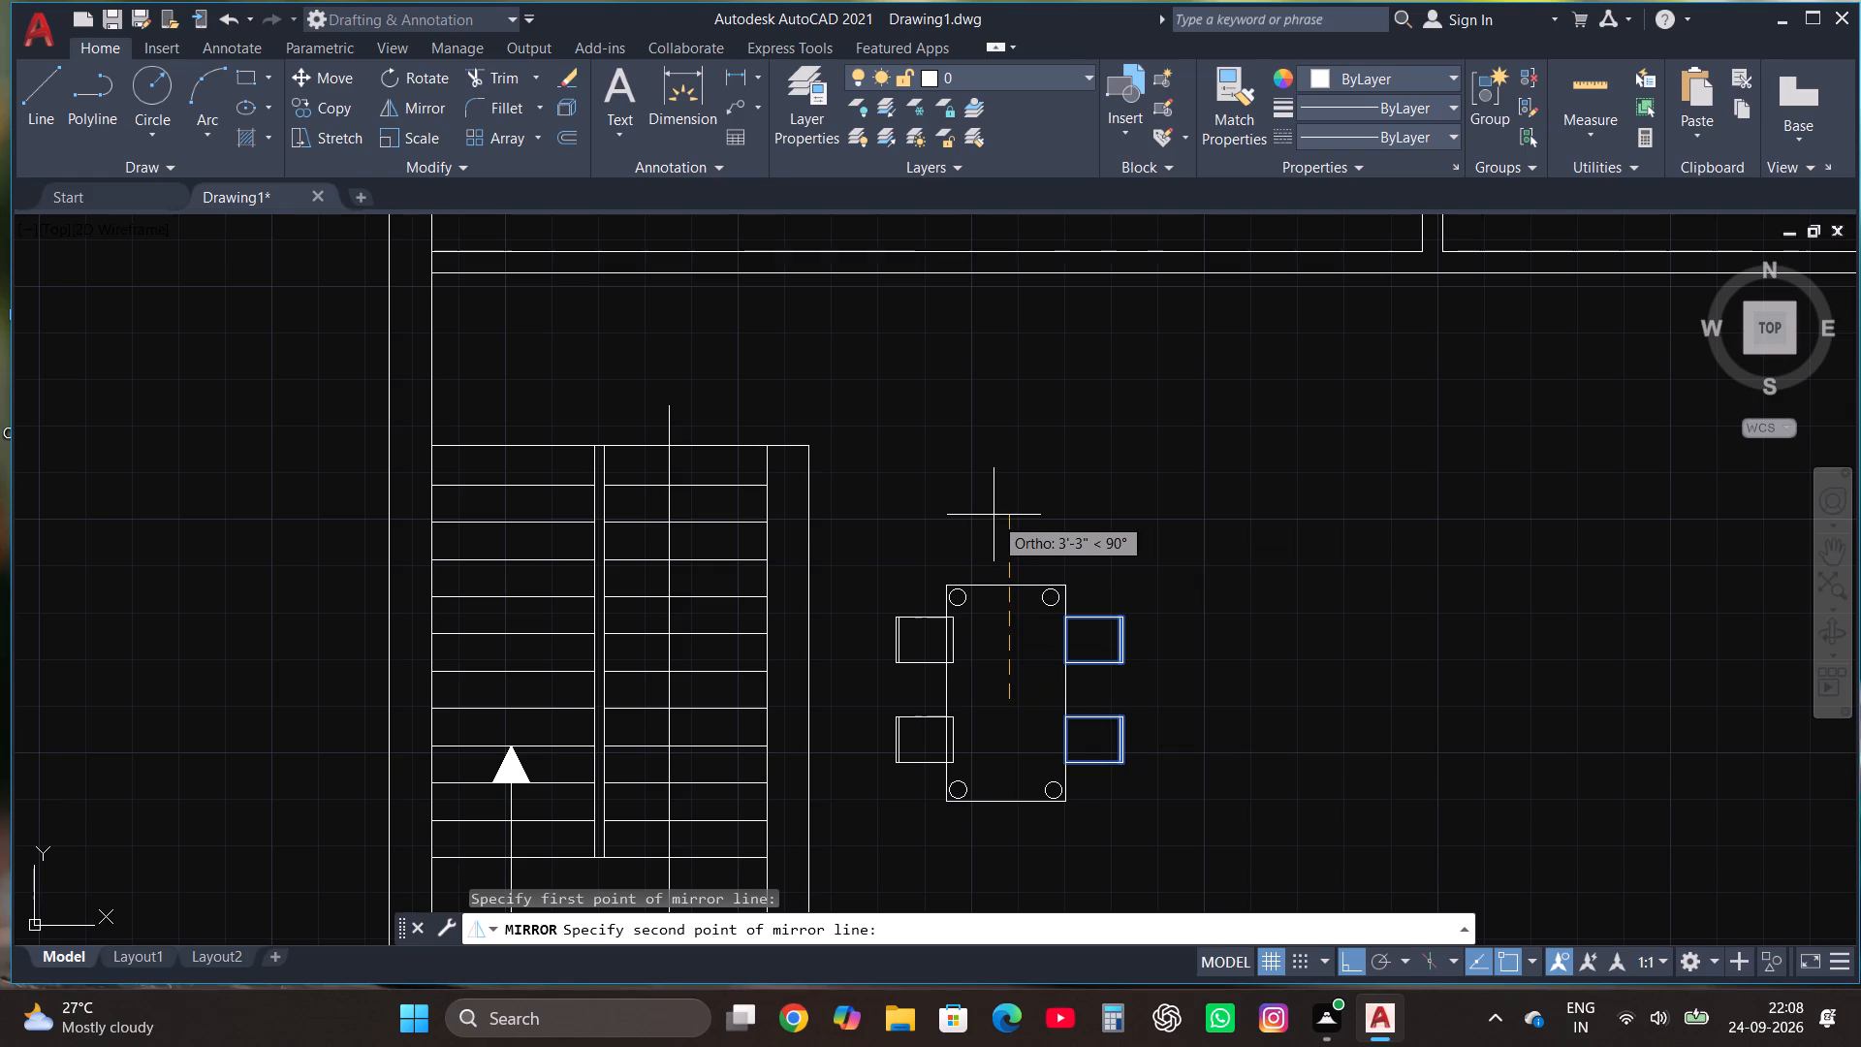
{"action": "left_click", "coordinate": [994, 515]}
{"action": "left_click_drag", "start_coordinate": [1050, 601], "coordinate": [994, 515]}
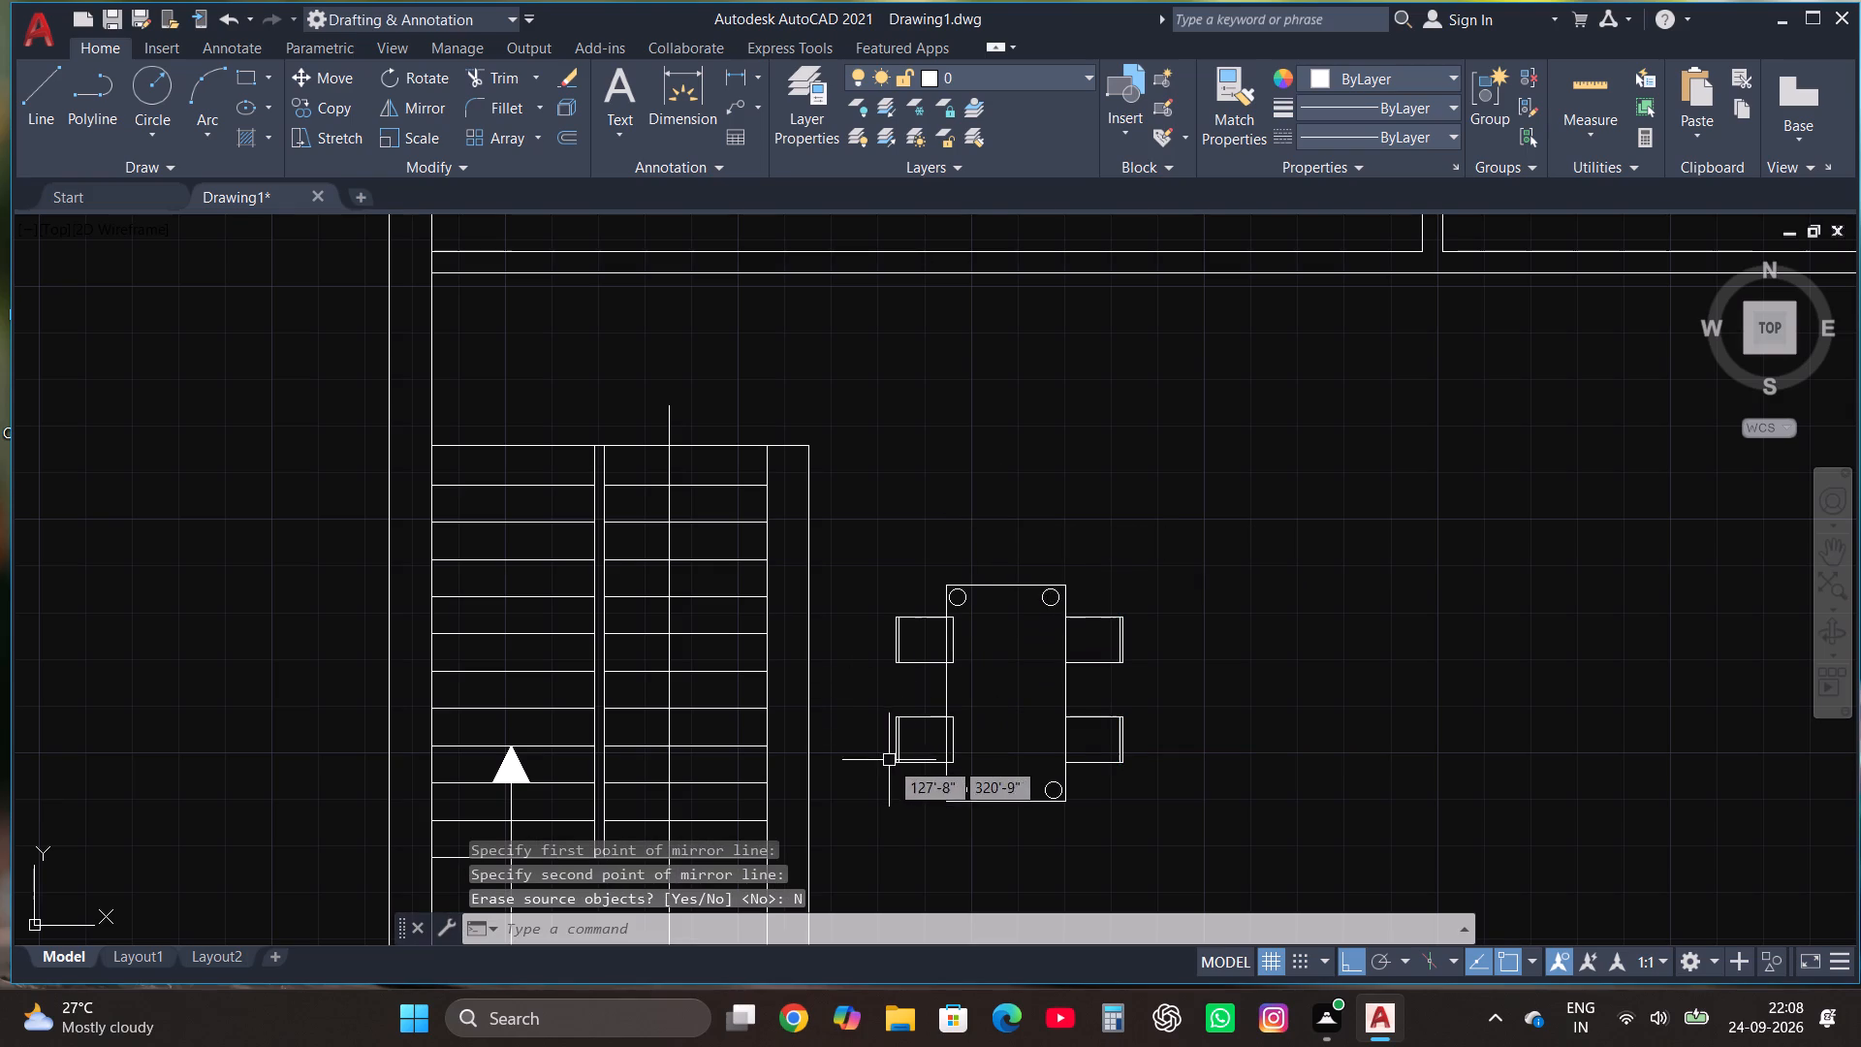
Move both left-side chairs outward so that their inner edges meet the table's left edge.
{"action": "left_click", "coordinate": [920, 788]}
{"action": "left_click", "coordinate": [879, 564]}
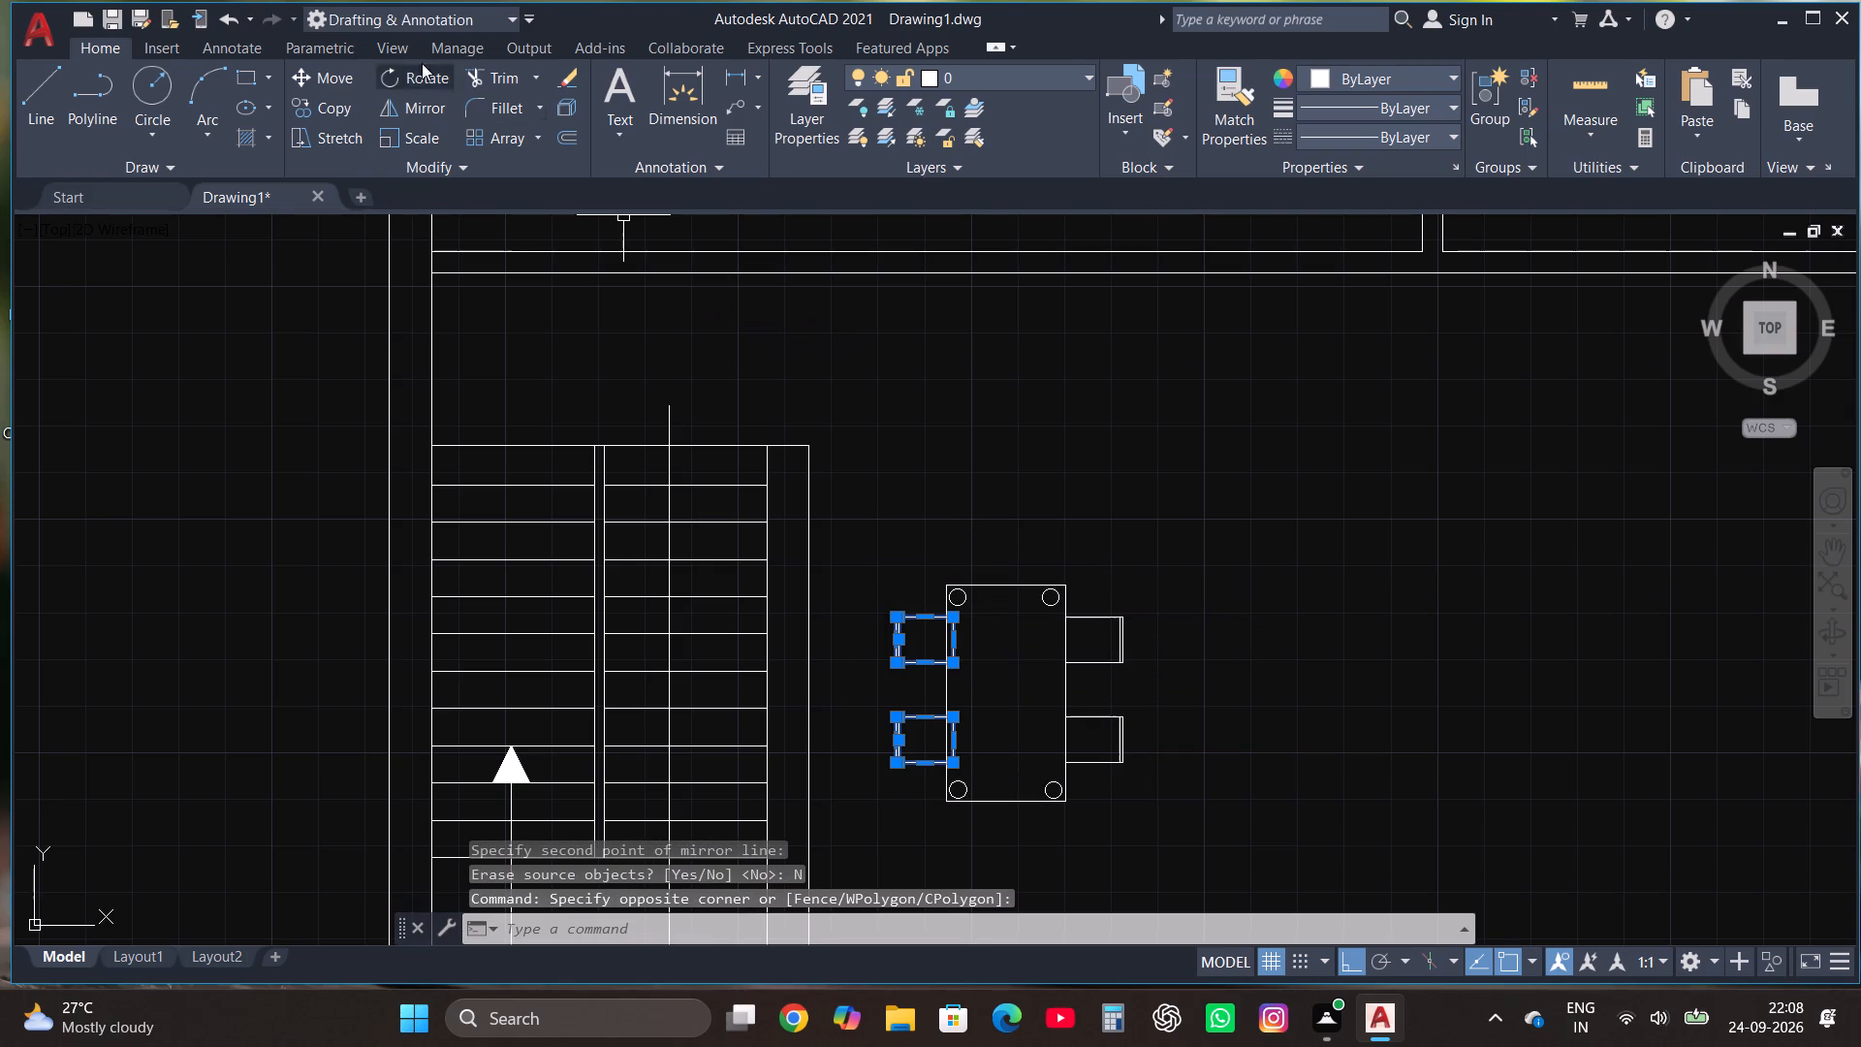
{"action": "left_click", "coordinate": [350, 73]}
{"action": "scroll", "coordinate": [958, 782], "scroll_direction": "up", "scroll_amount": 3}
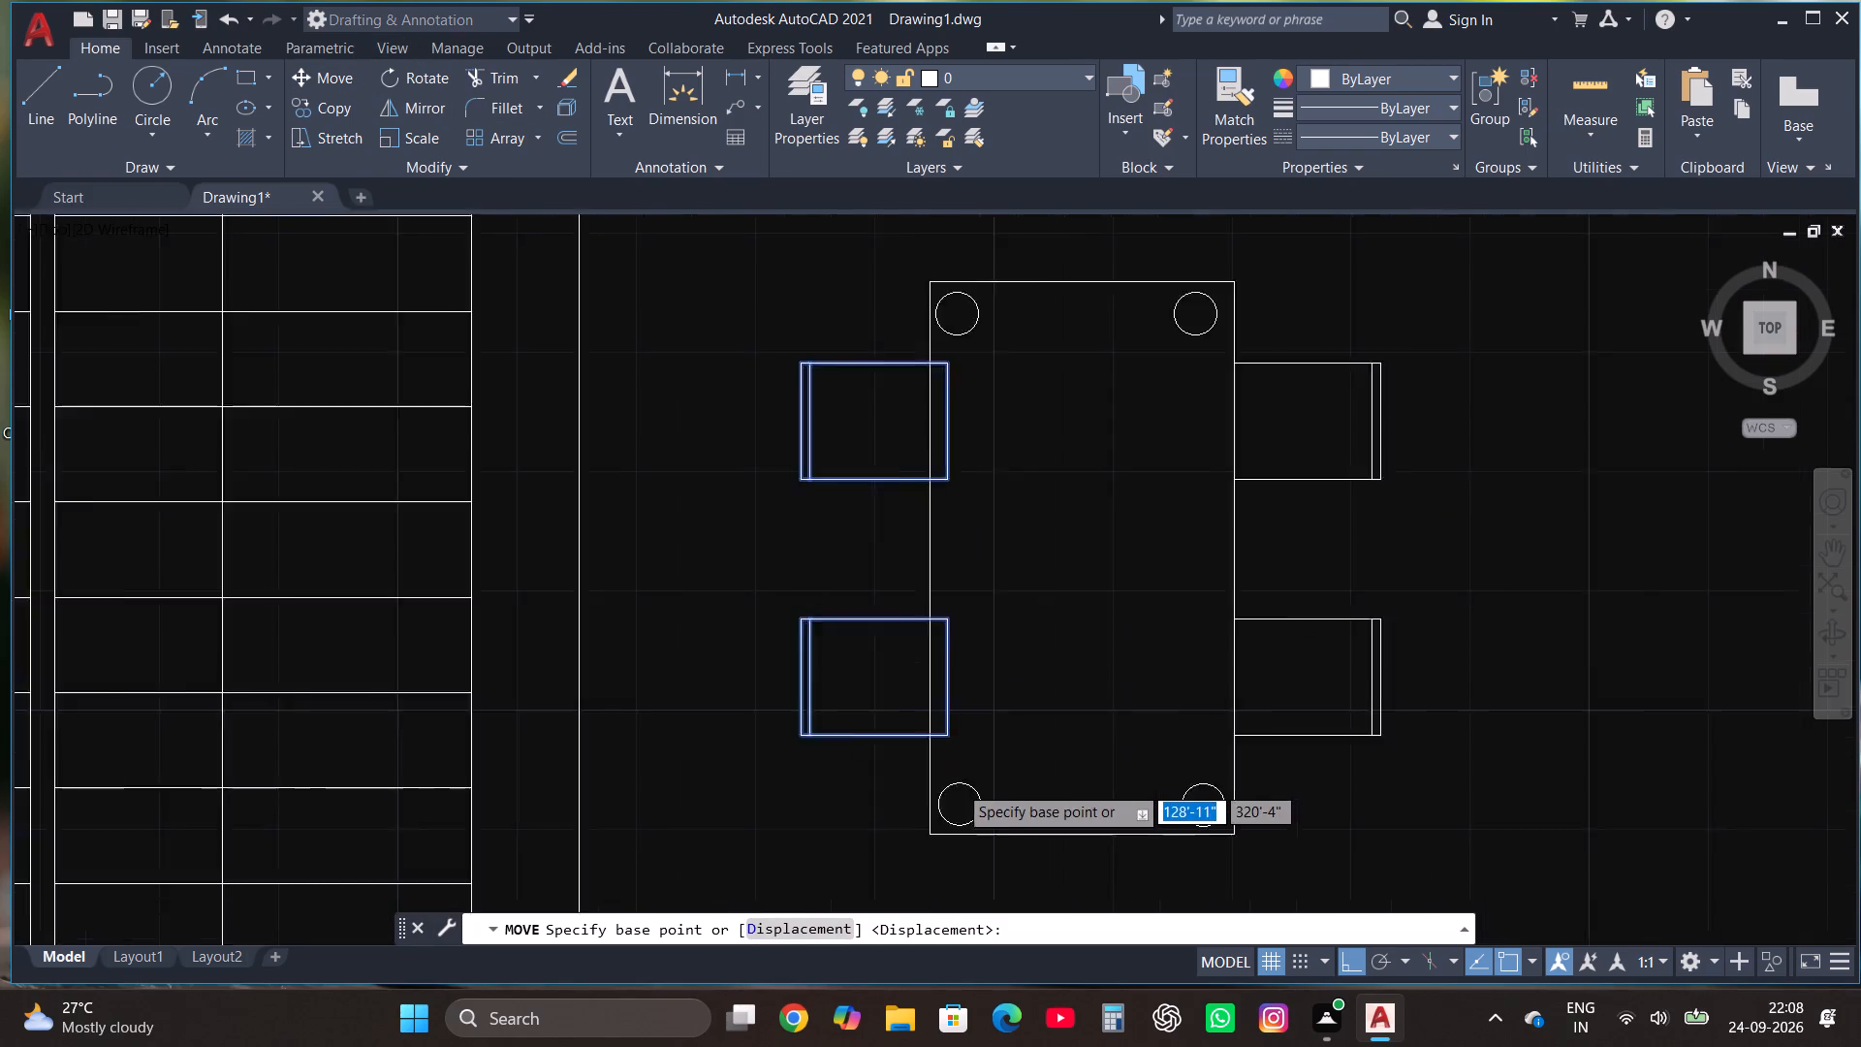
{"action": "left_click", "coordinate": [937, 709]}
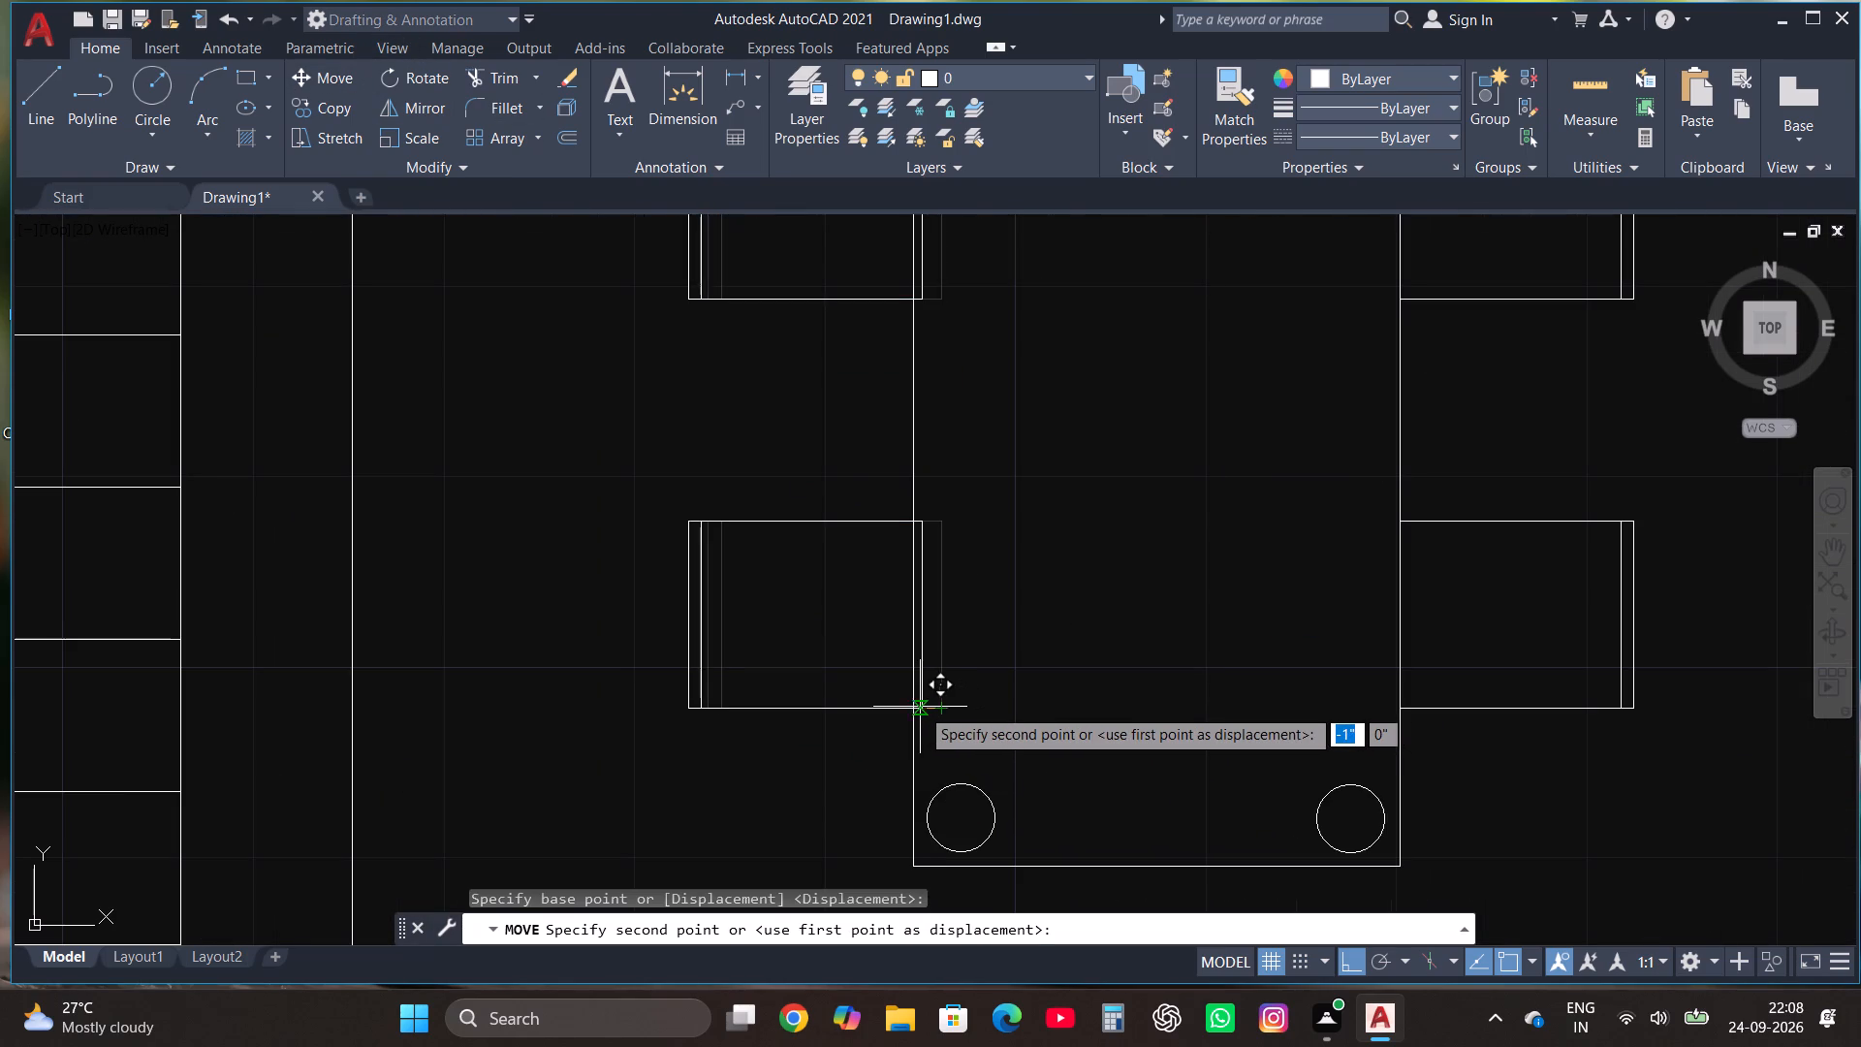
{"action": "left_click", "coordinate": [915, 705]}
Draw a window in the bottom outer wall below the dining table, as a rectangle across the wall thickness with a horizontal centre line.
{"action": "scroll", "coordinate": [910, 669], "scroll_direction": "down", "scroll_amount": 1}
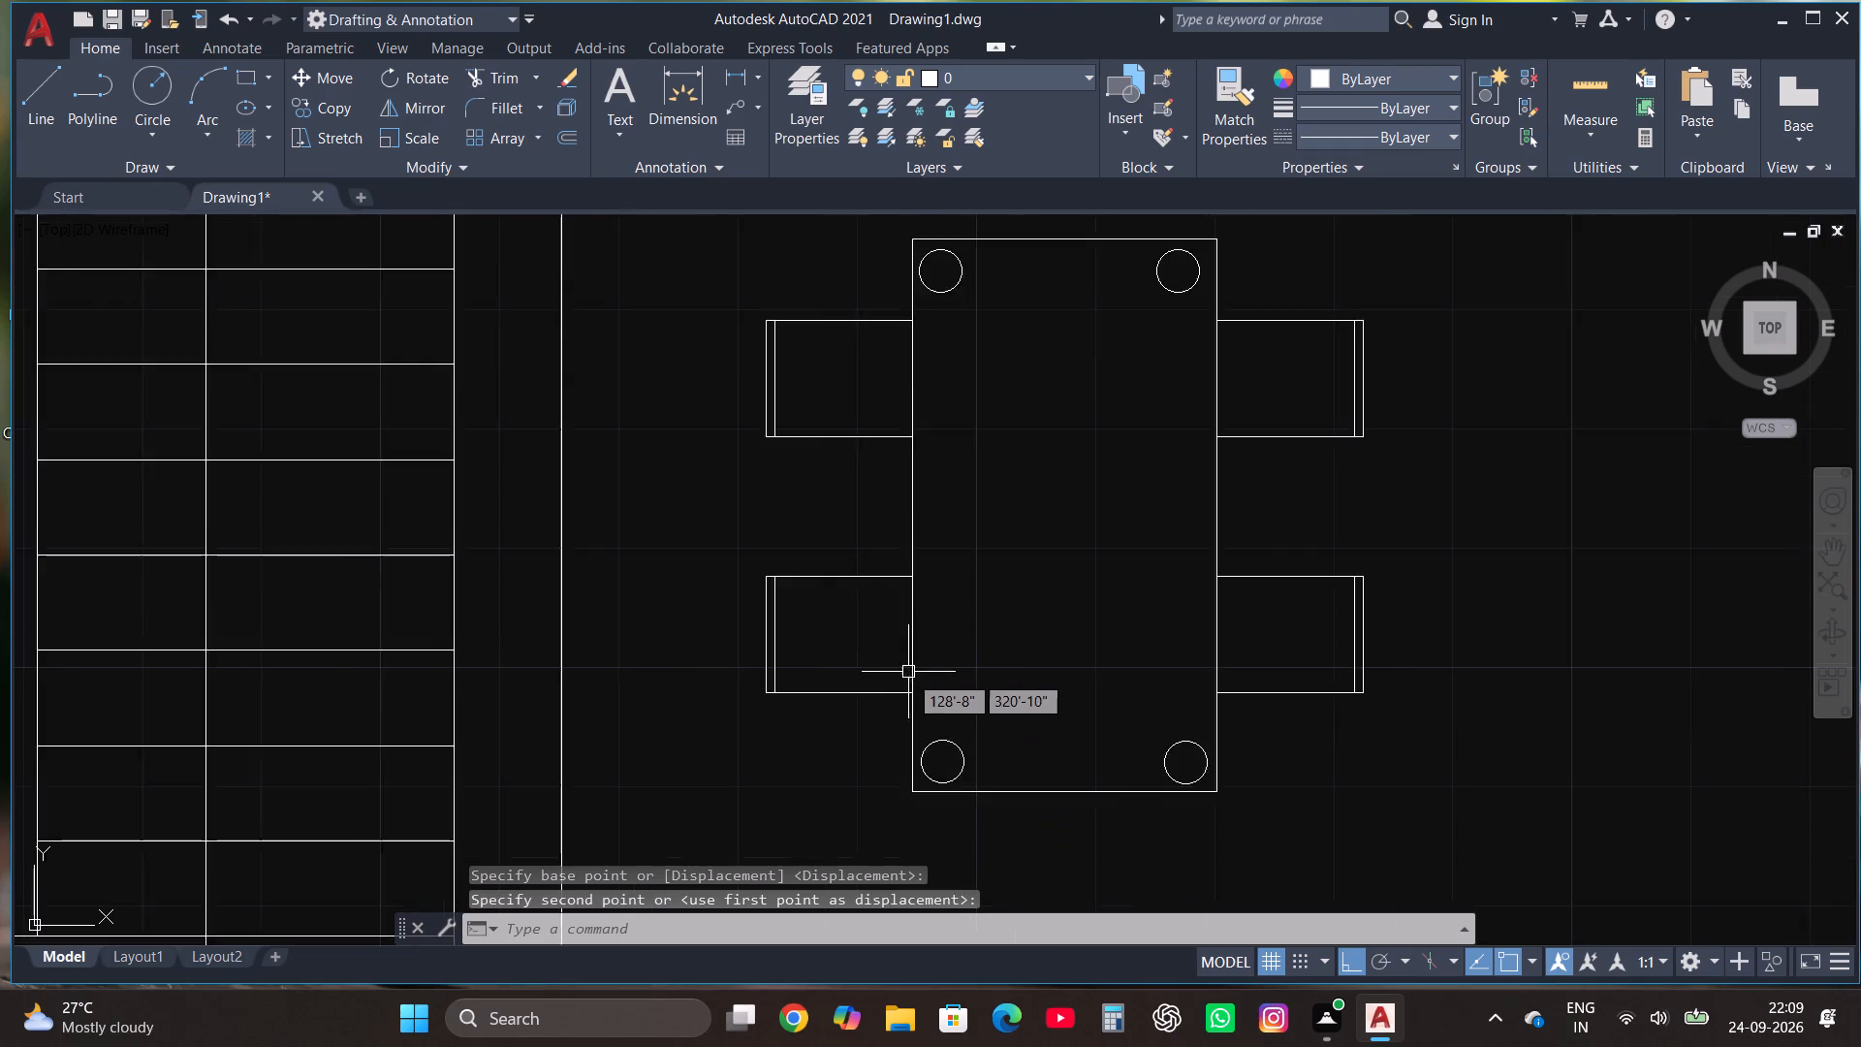
{"action": "scroll", "coordinate": [908, 674], "scroll_direction": "down", "scroll_amount": 2}
{"action": "scroll", "coordinate": [1145, 600], "scroll_direction": "down", "scroll_amount": 2}
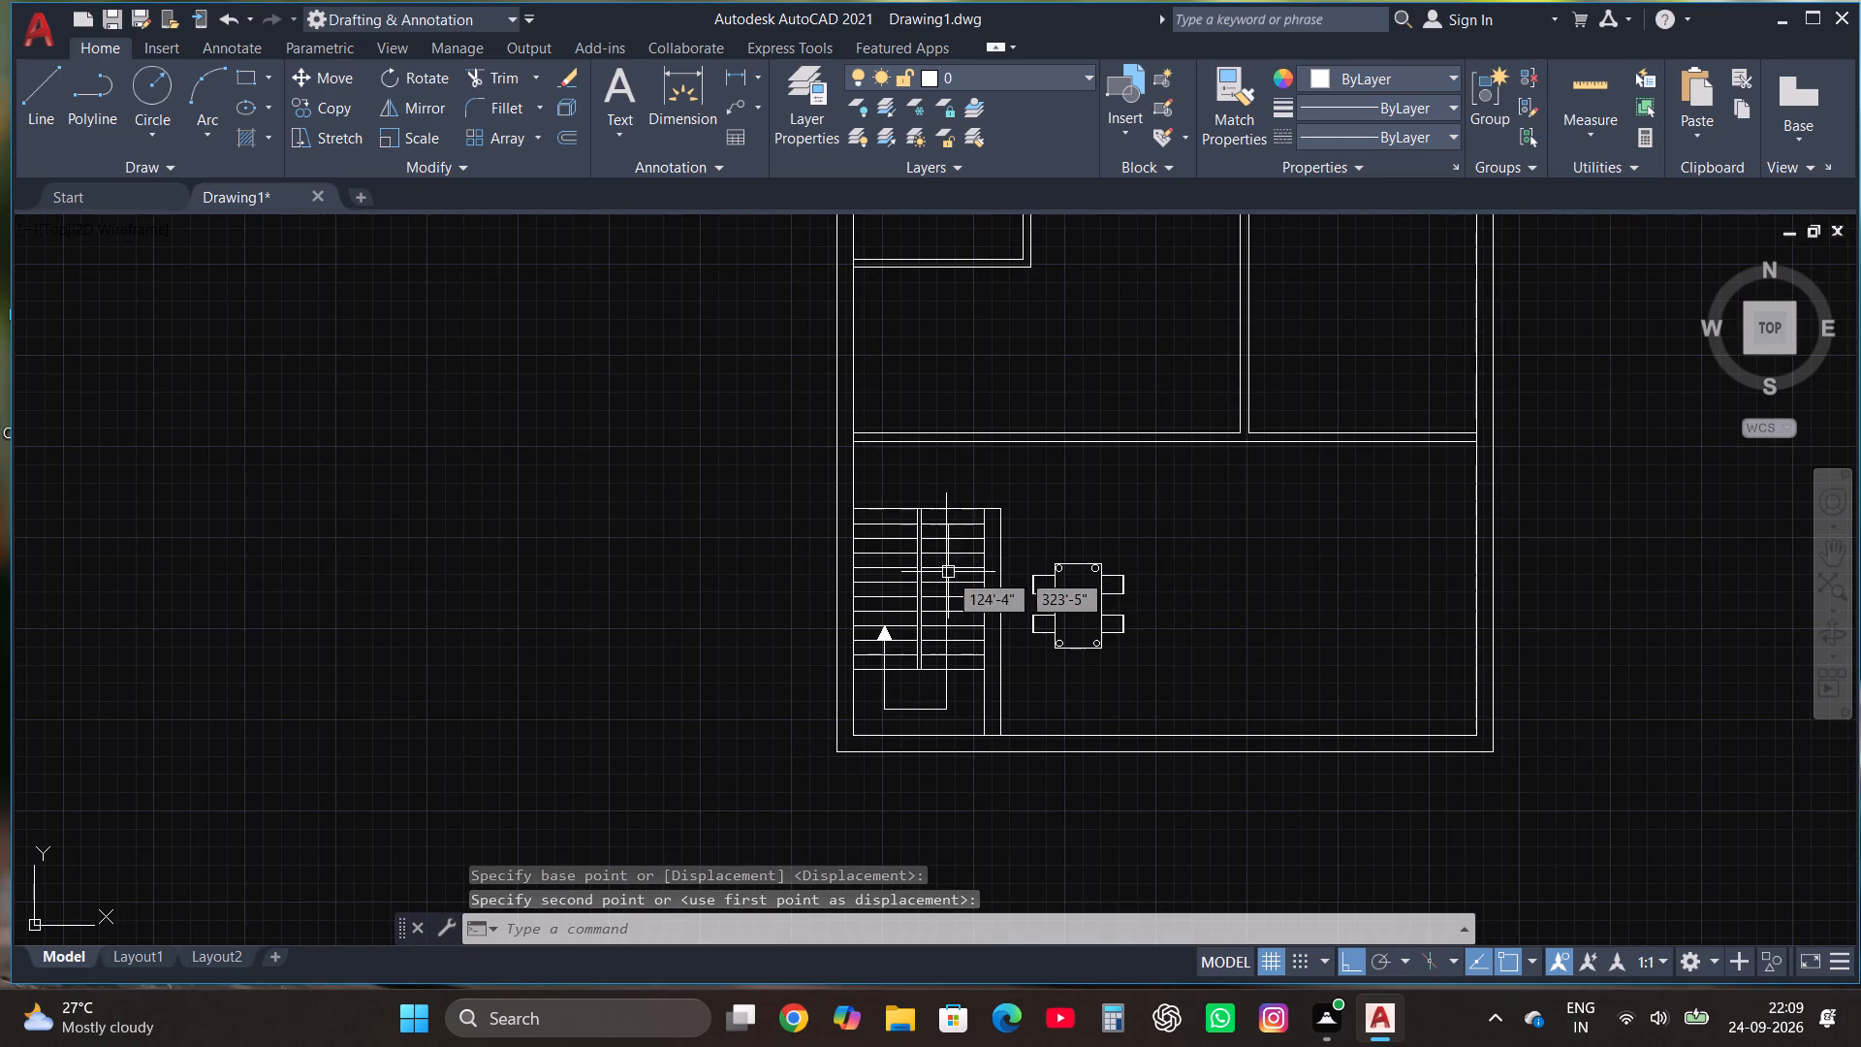
{"action": "scroll", "coordinate": [883, 674], "scroll_direction": "down", "scroll_amount": 1}
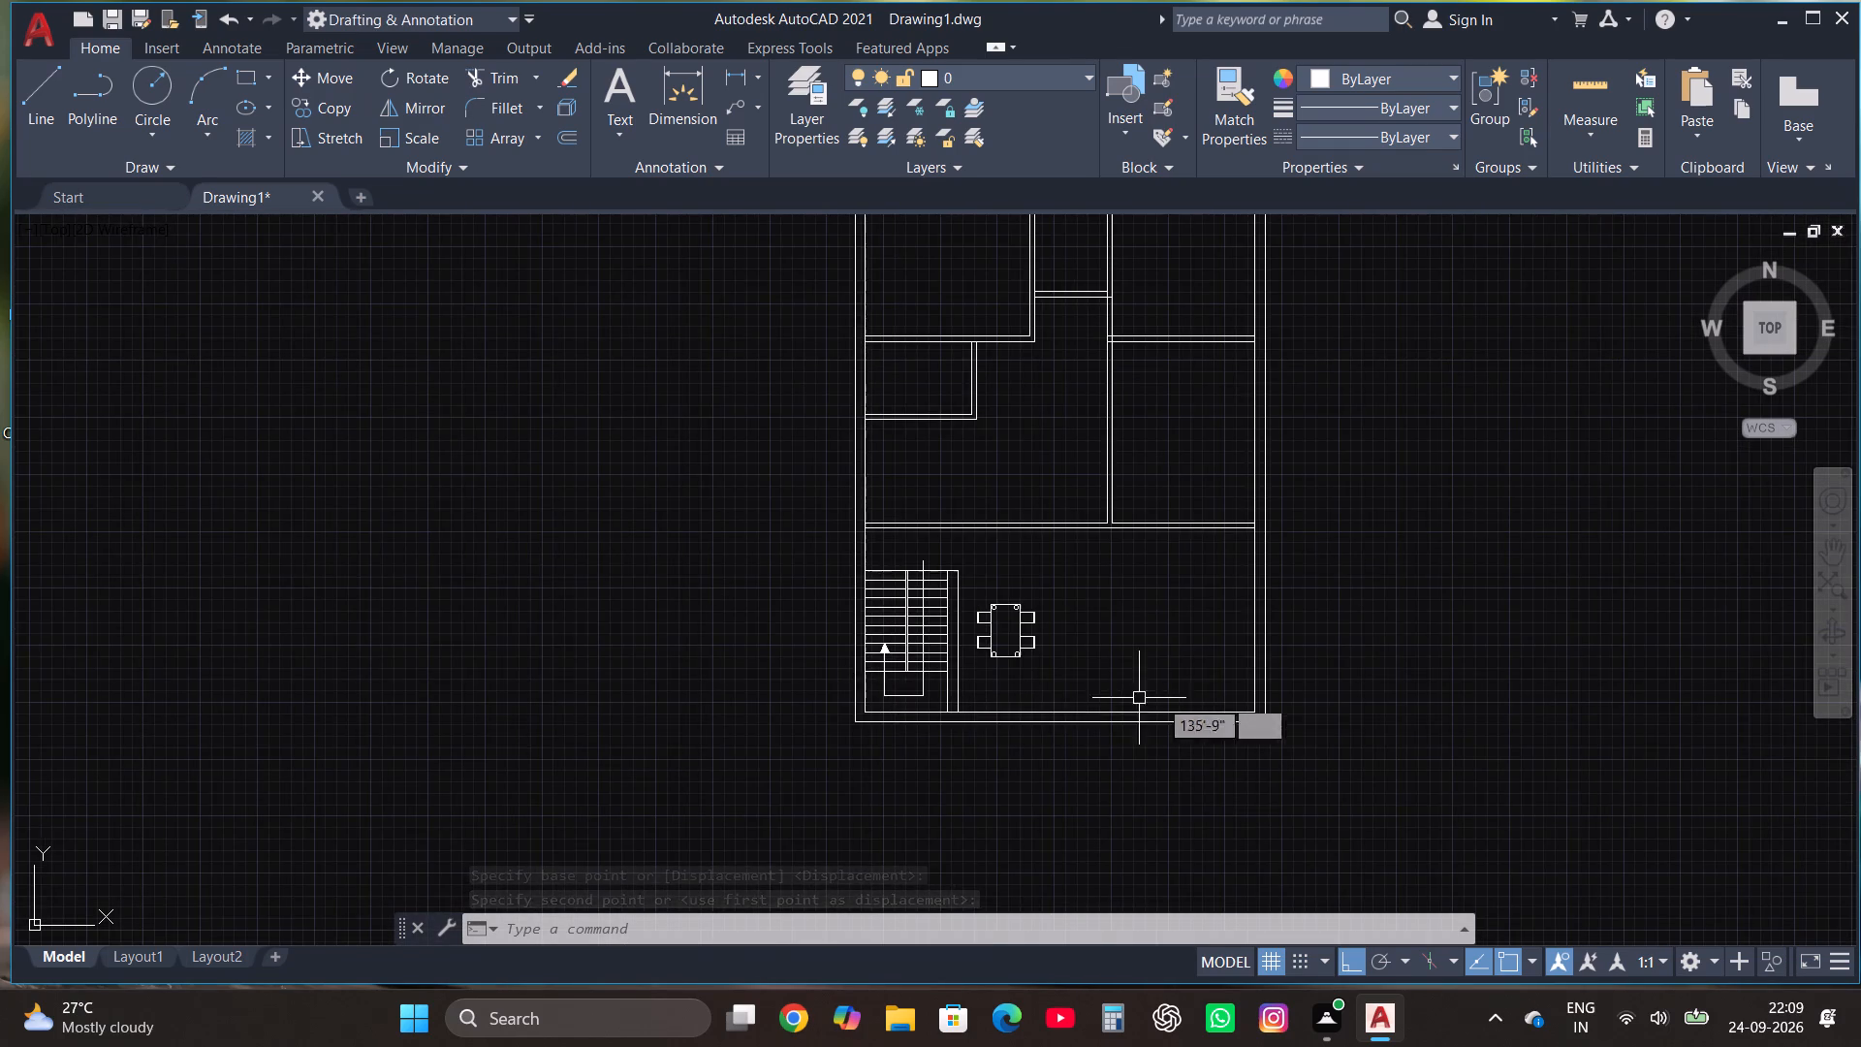
{"action": "scroll", "coordinate": [1230, 718], "scroll_direction": "up", "scroll_amount": 1}
{"action": "left_click", "coordinate": [26, 92]}
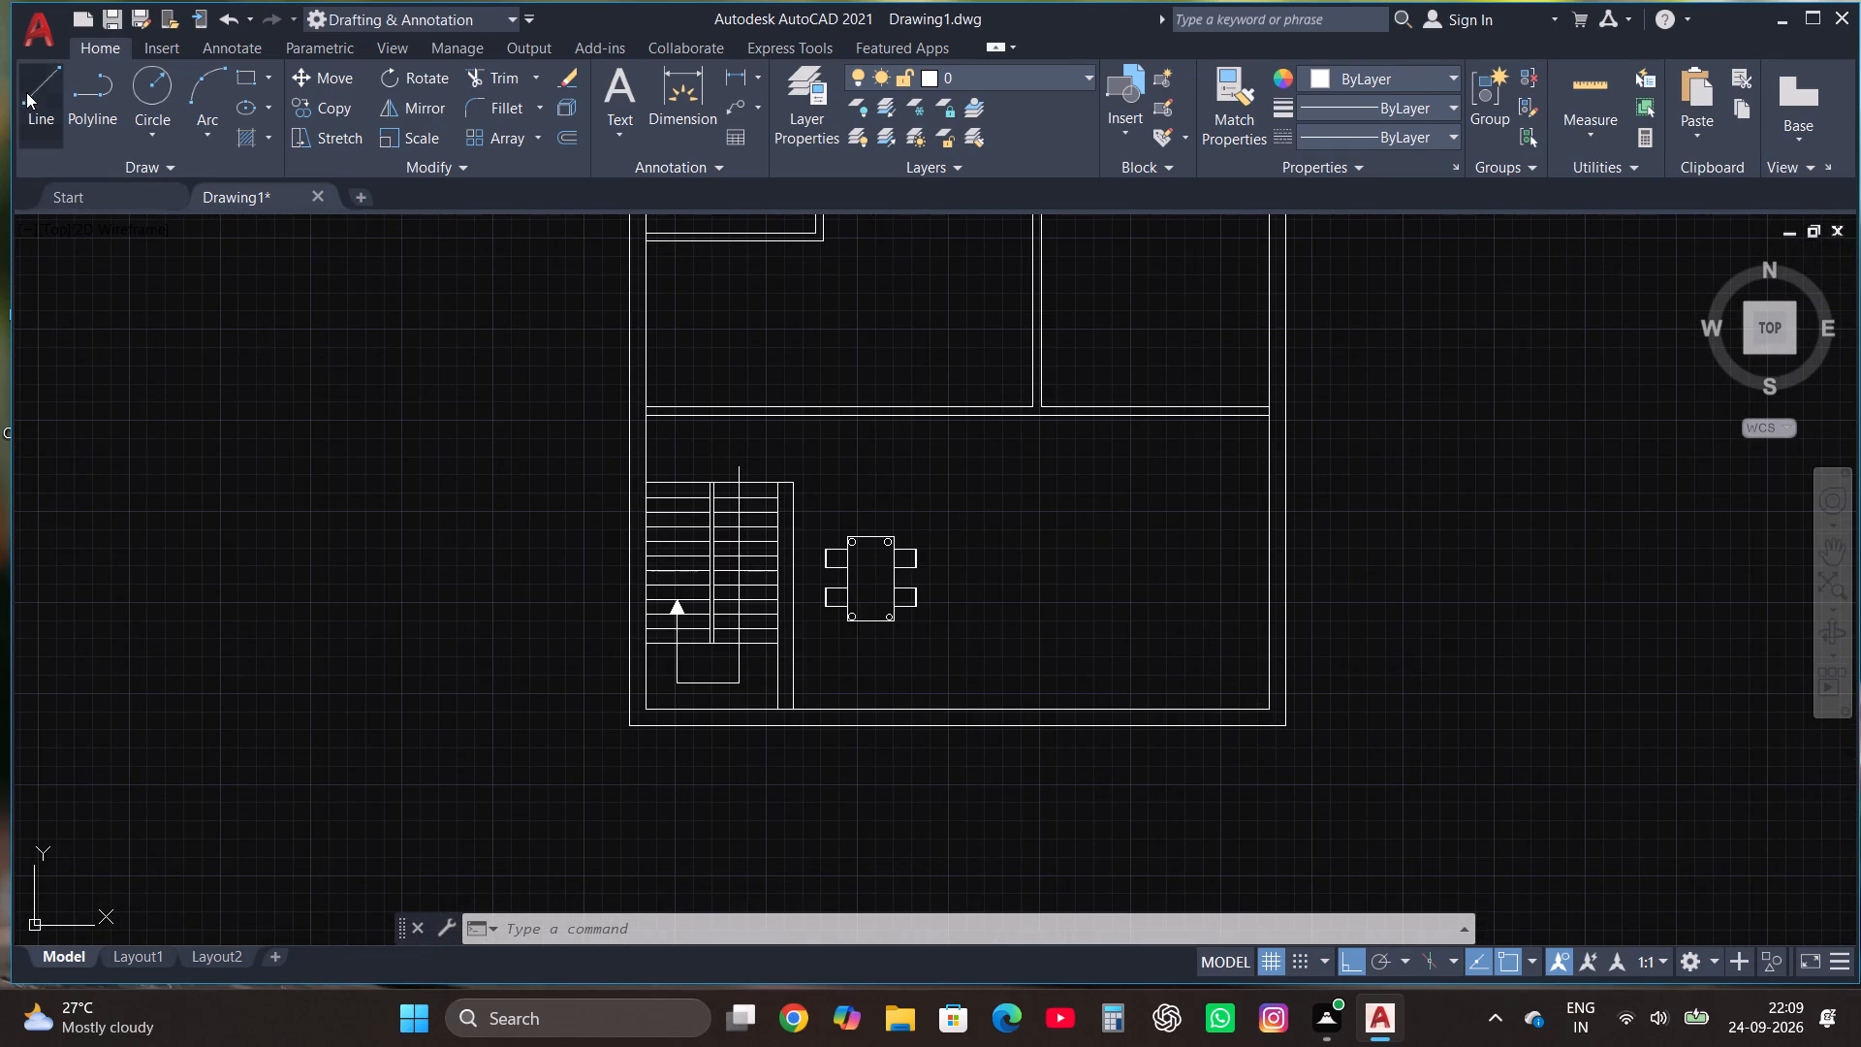
{"action": "left_click", "coordinate": [248, 76]}
{"action": "scroll", "coordinate": [786, 587], "scroll_direction": "up", "scroll_amount": 1}
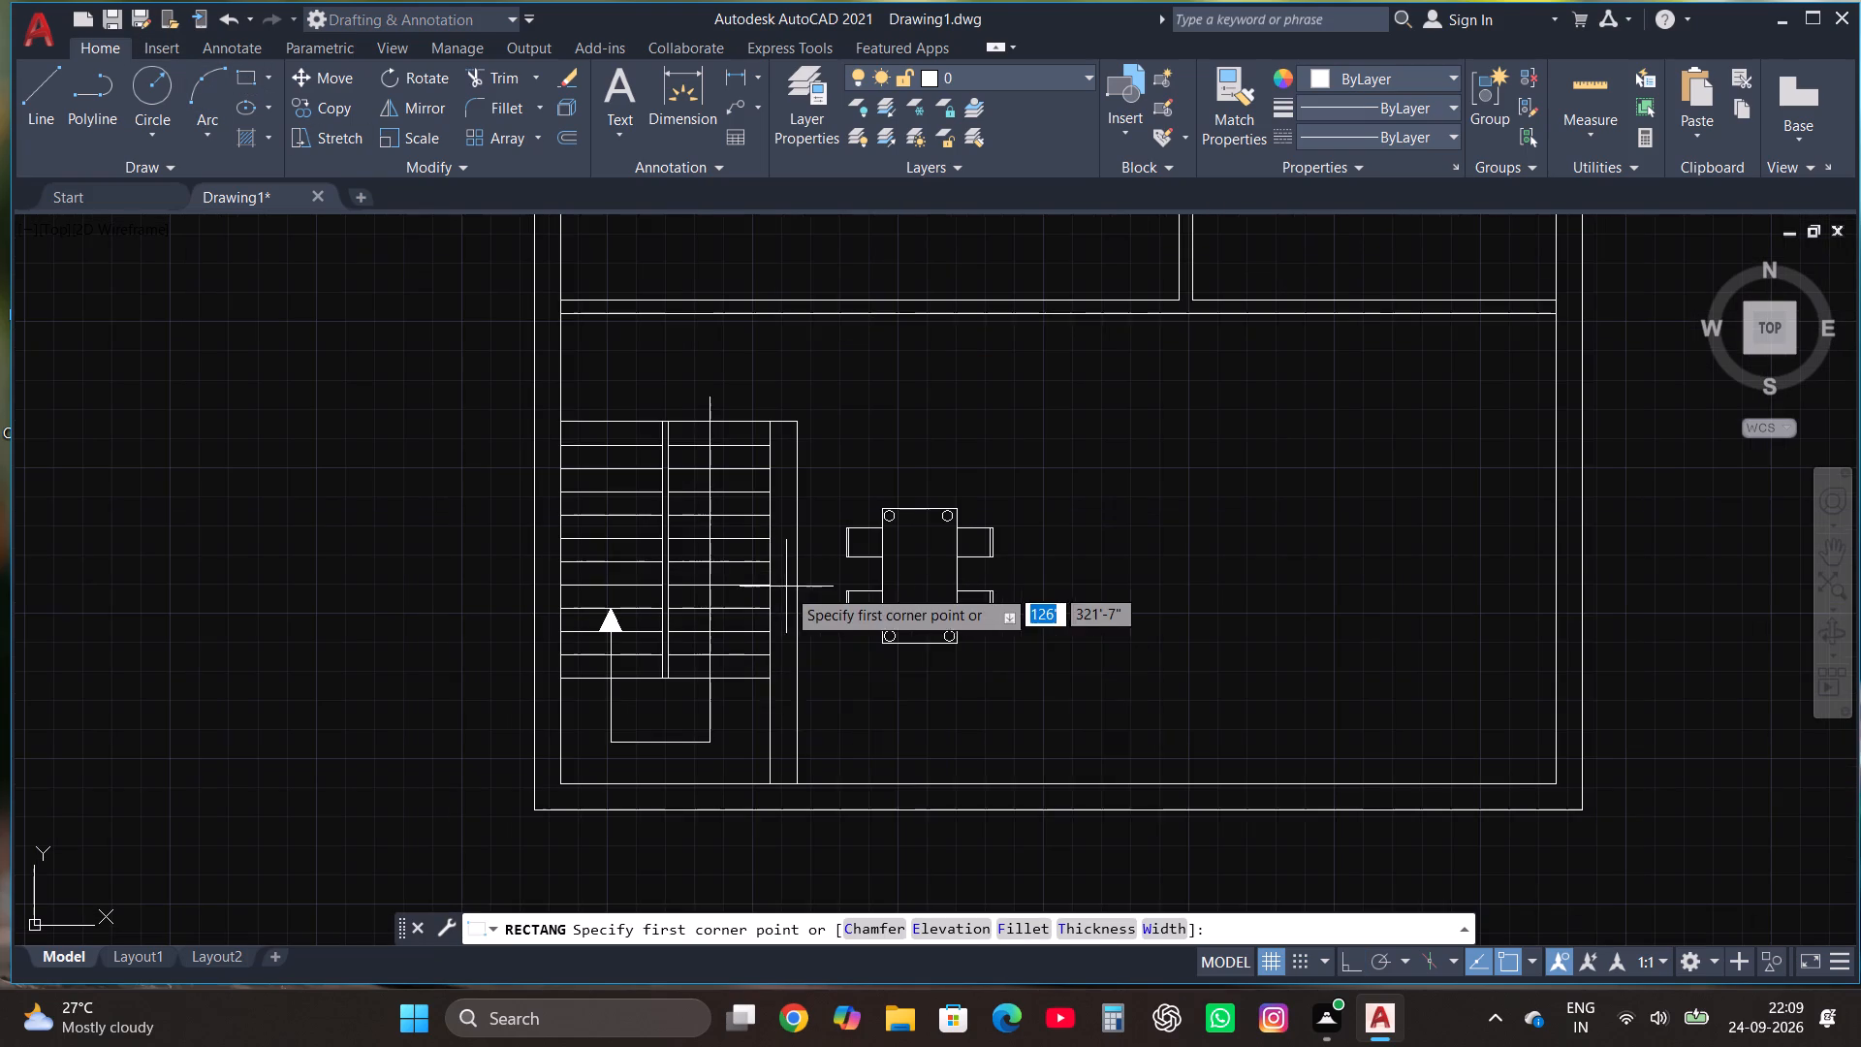
{"action": "left_click", "coordinate": [844, 811]}
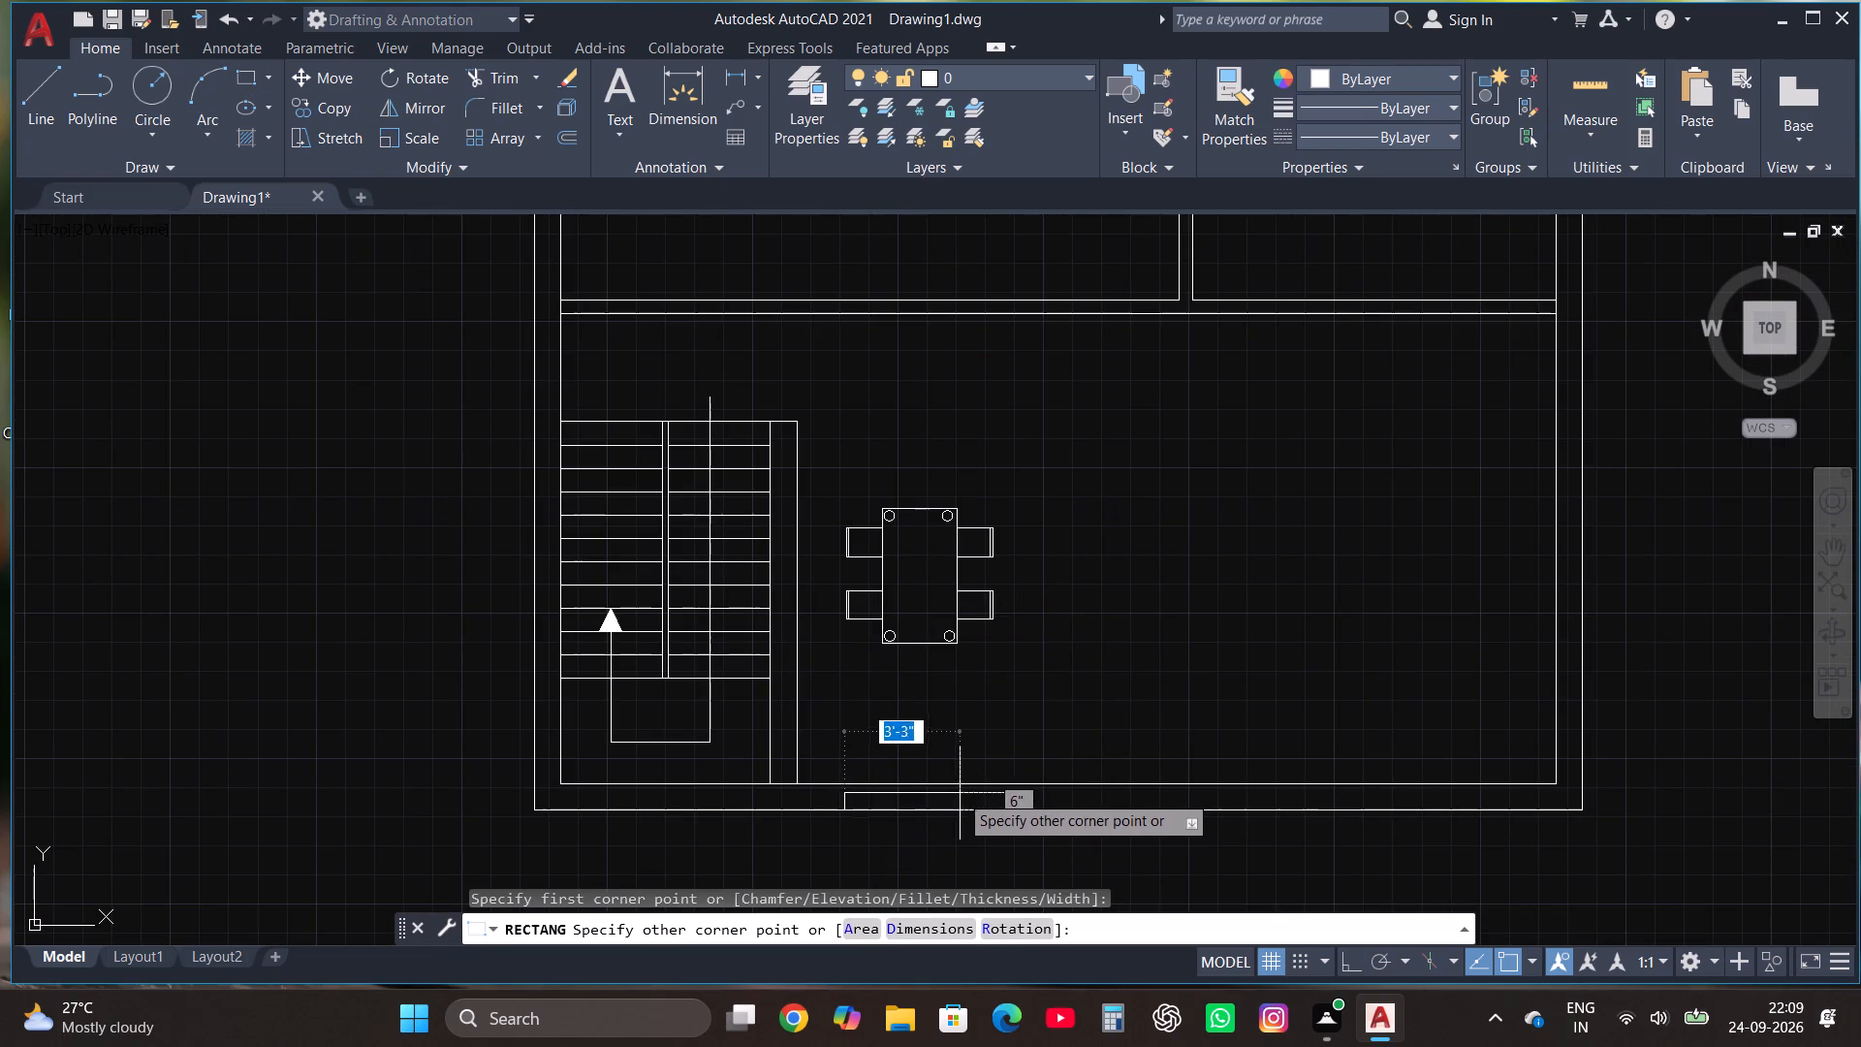
{"action": "left_click", "coordinate": [1002, 785]}
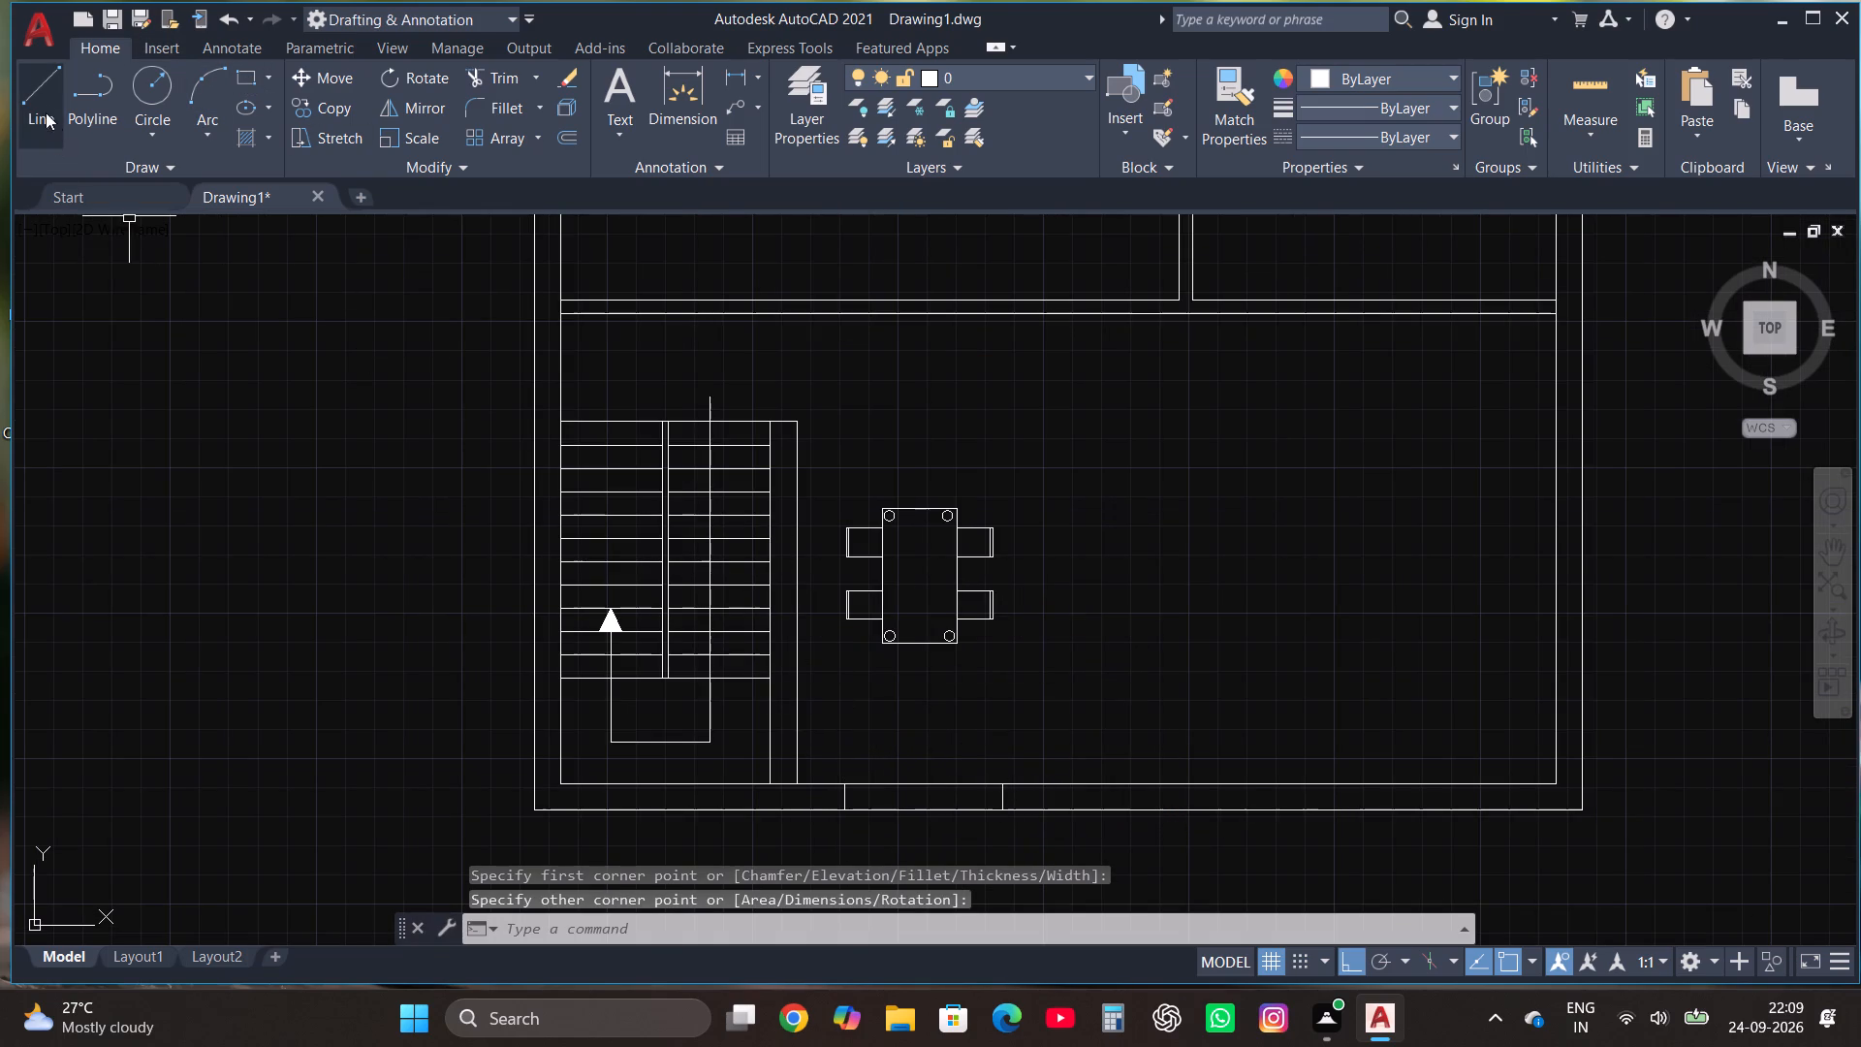
{"action": "left_click", "coordinate": [38, 95]}
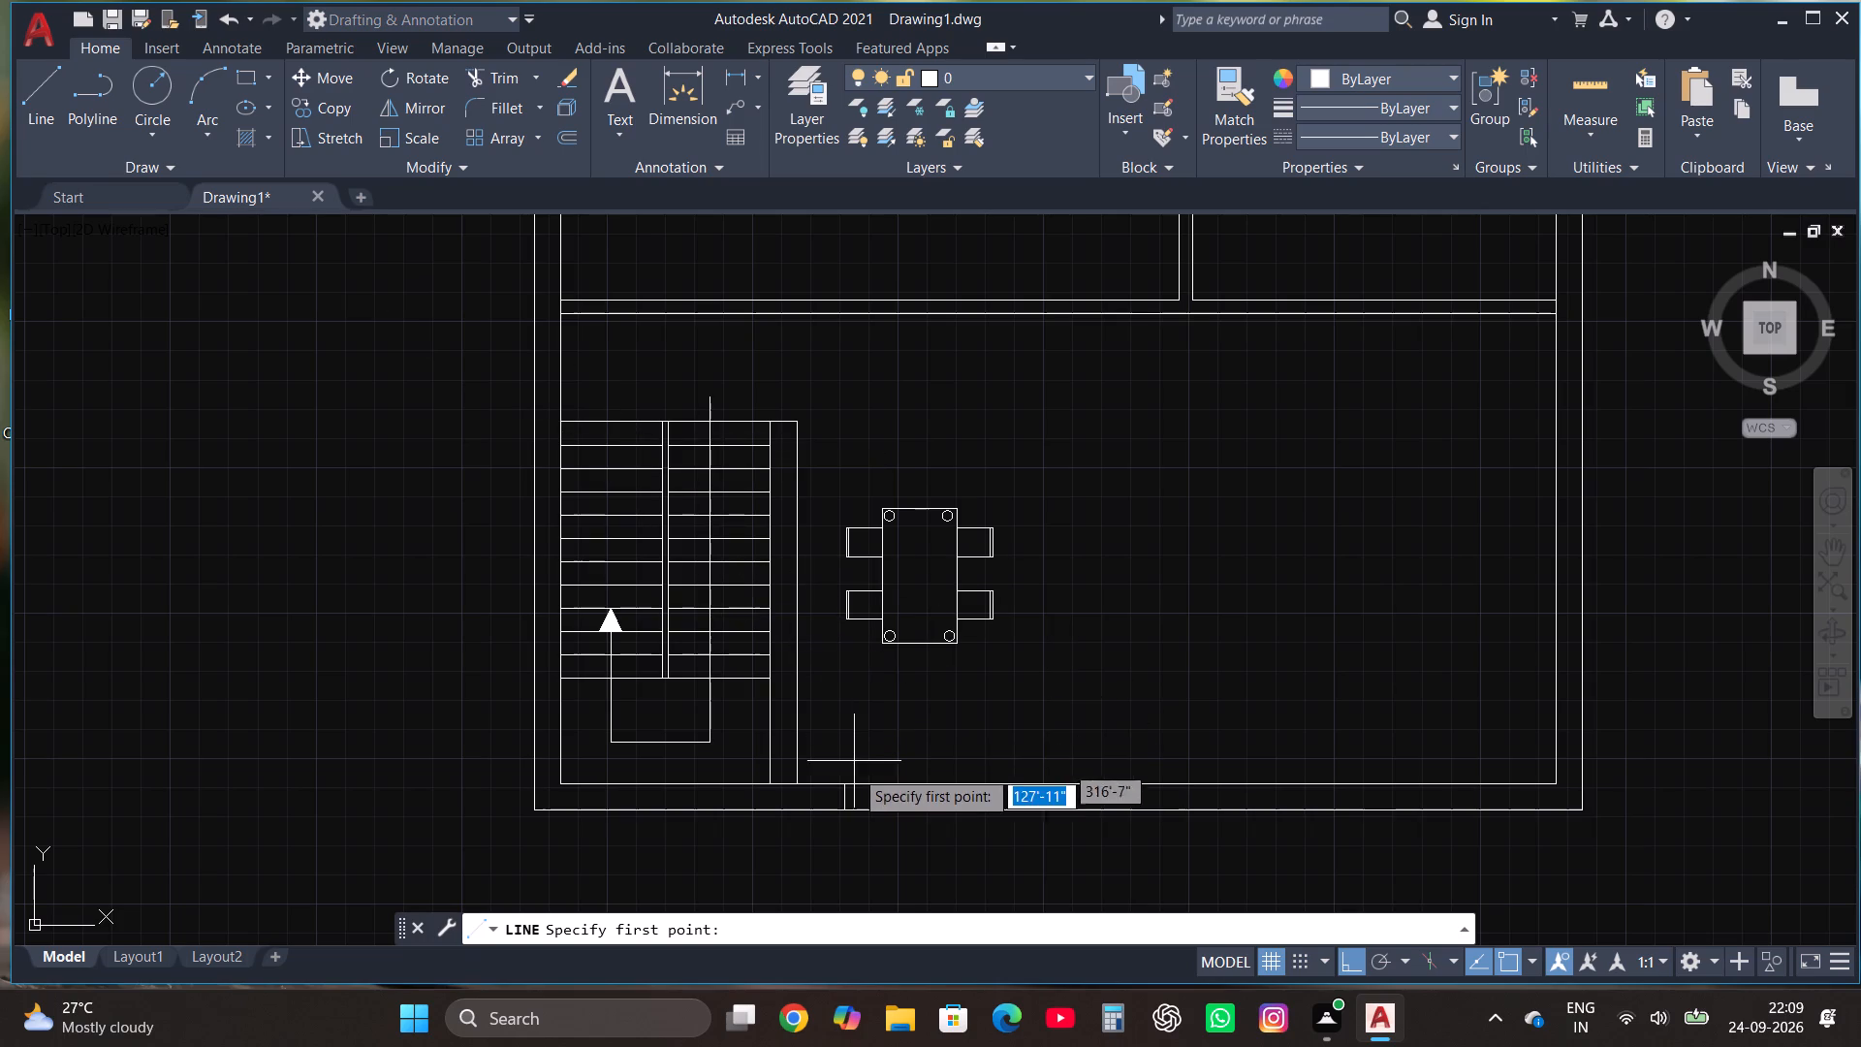
{"action": "left_click", "coordinate": [840, 797]}
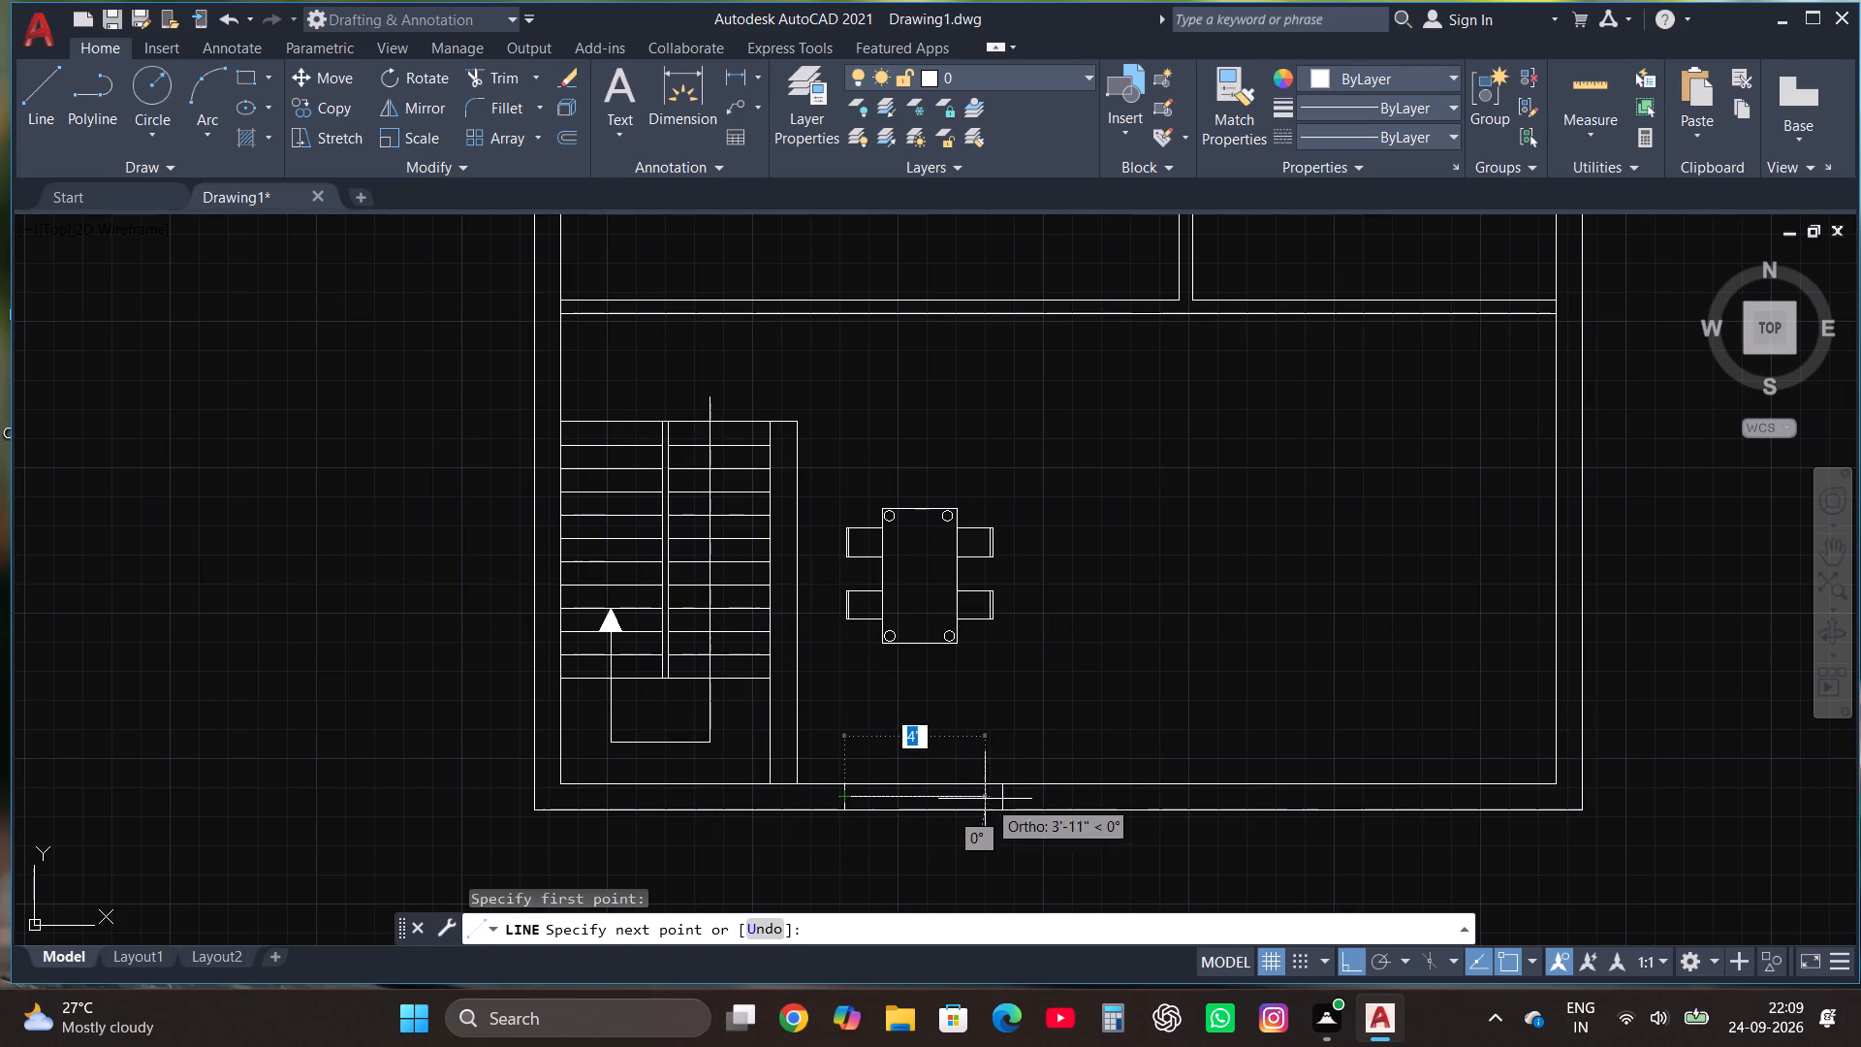
{"action": "left_click", "coordinate": [999, 797]}
{"action": "key", "text": "Escape"}
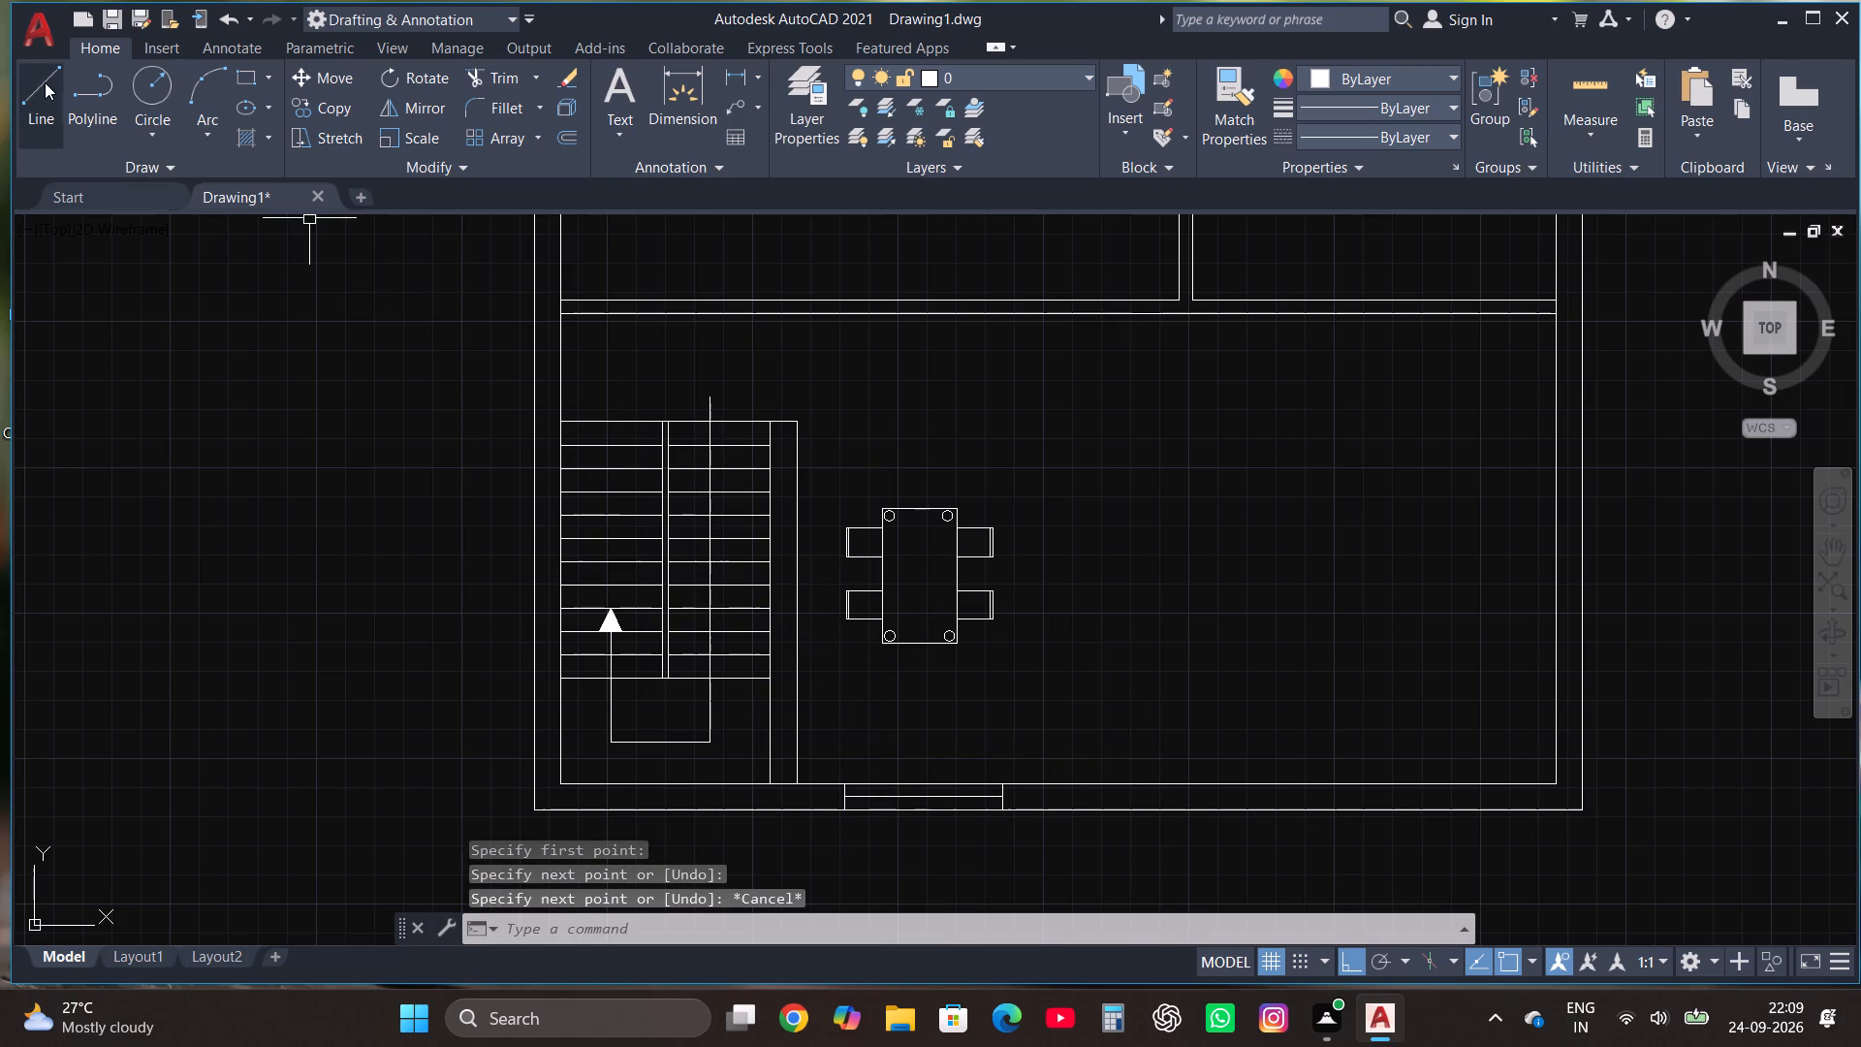
Draw a vertical line across the bottom wall just right of the window and trim its overshoot below the wall.
{"action": "left_click", "coordinate": [42, 79]}
{"action": "scroll", "coordinate": [436, 428], "scroll_direction": "down", "scroll_amount": 1}
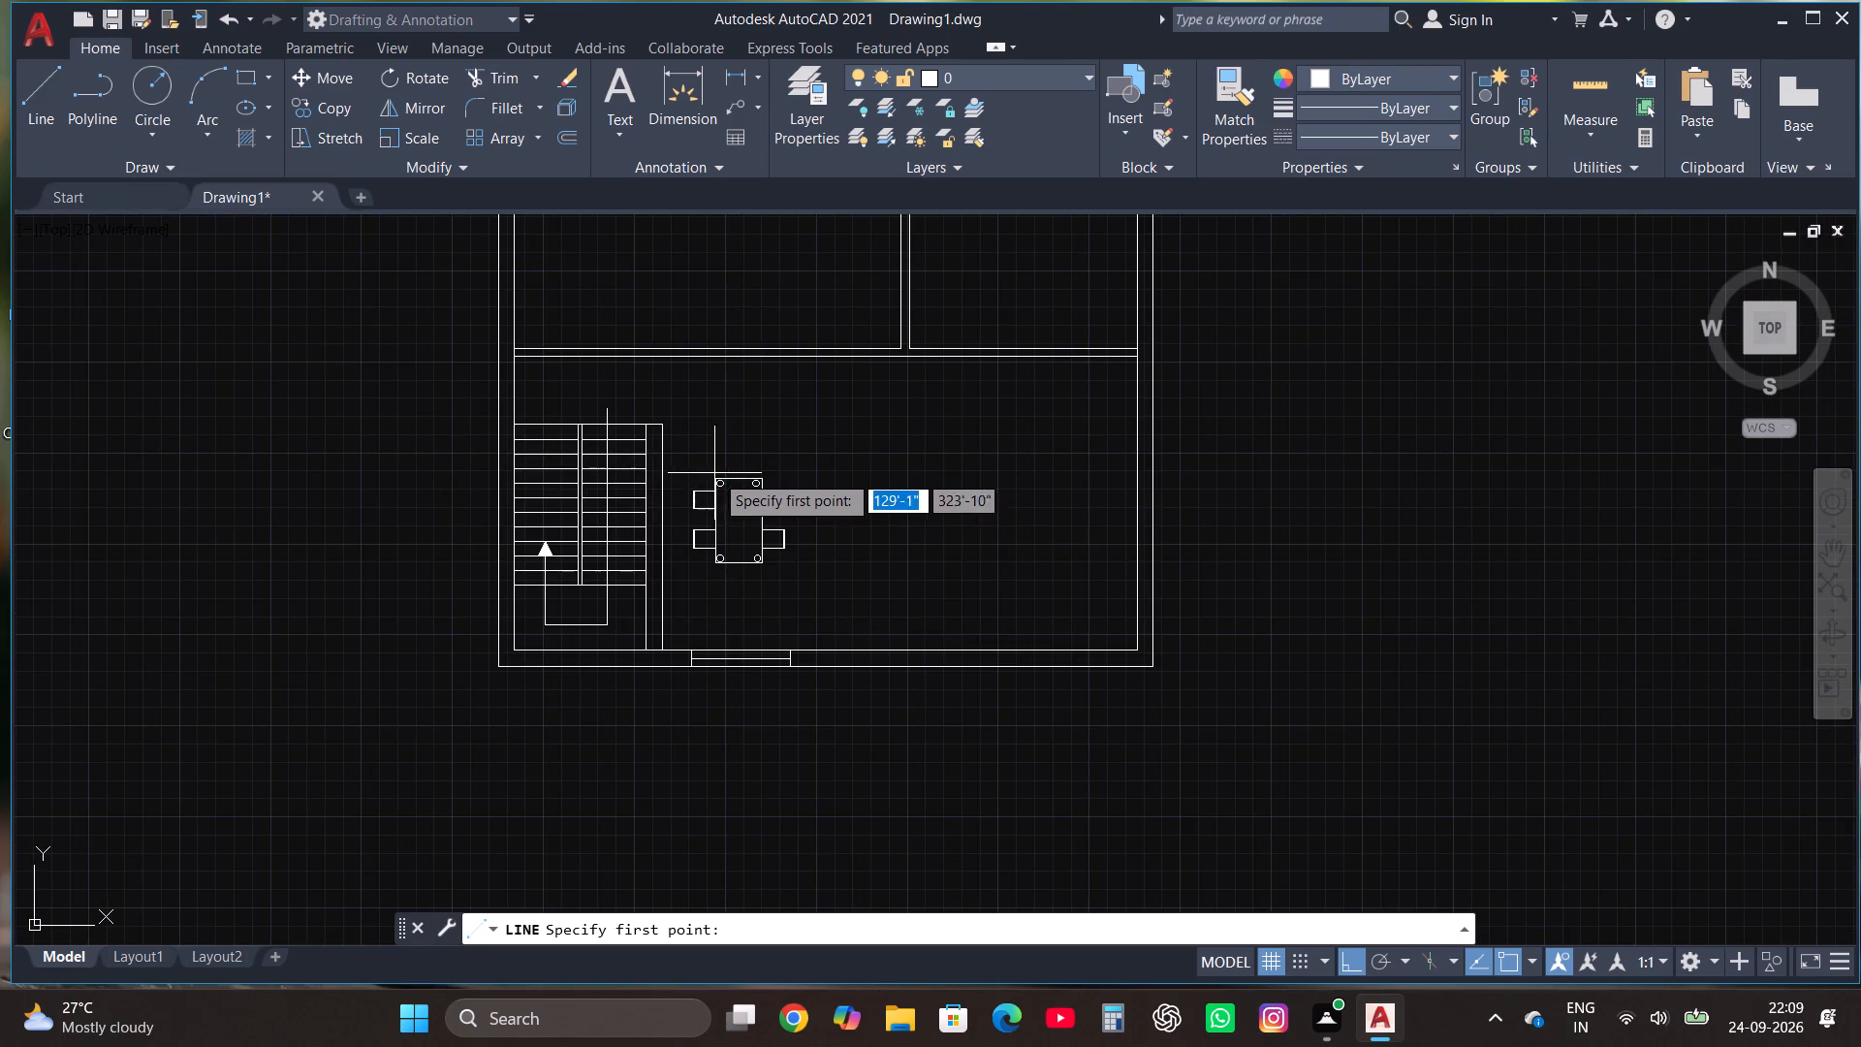
{"action": "scroll", "coordinate": [711, 481], "scroll_direction": "down", "scroll_amount": 1}
{"action": "scroll", "coordinate": [836, 626], "scroll_direction": "up", "scroll_amount": 2}
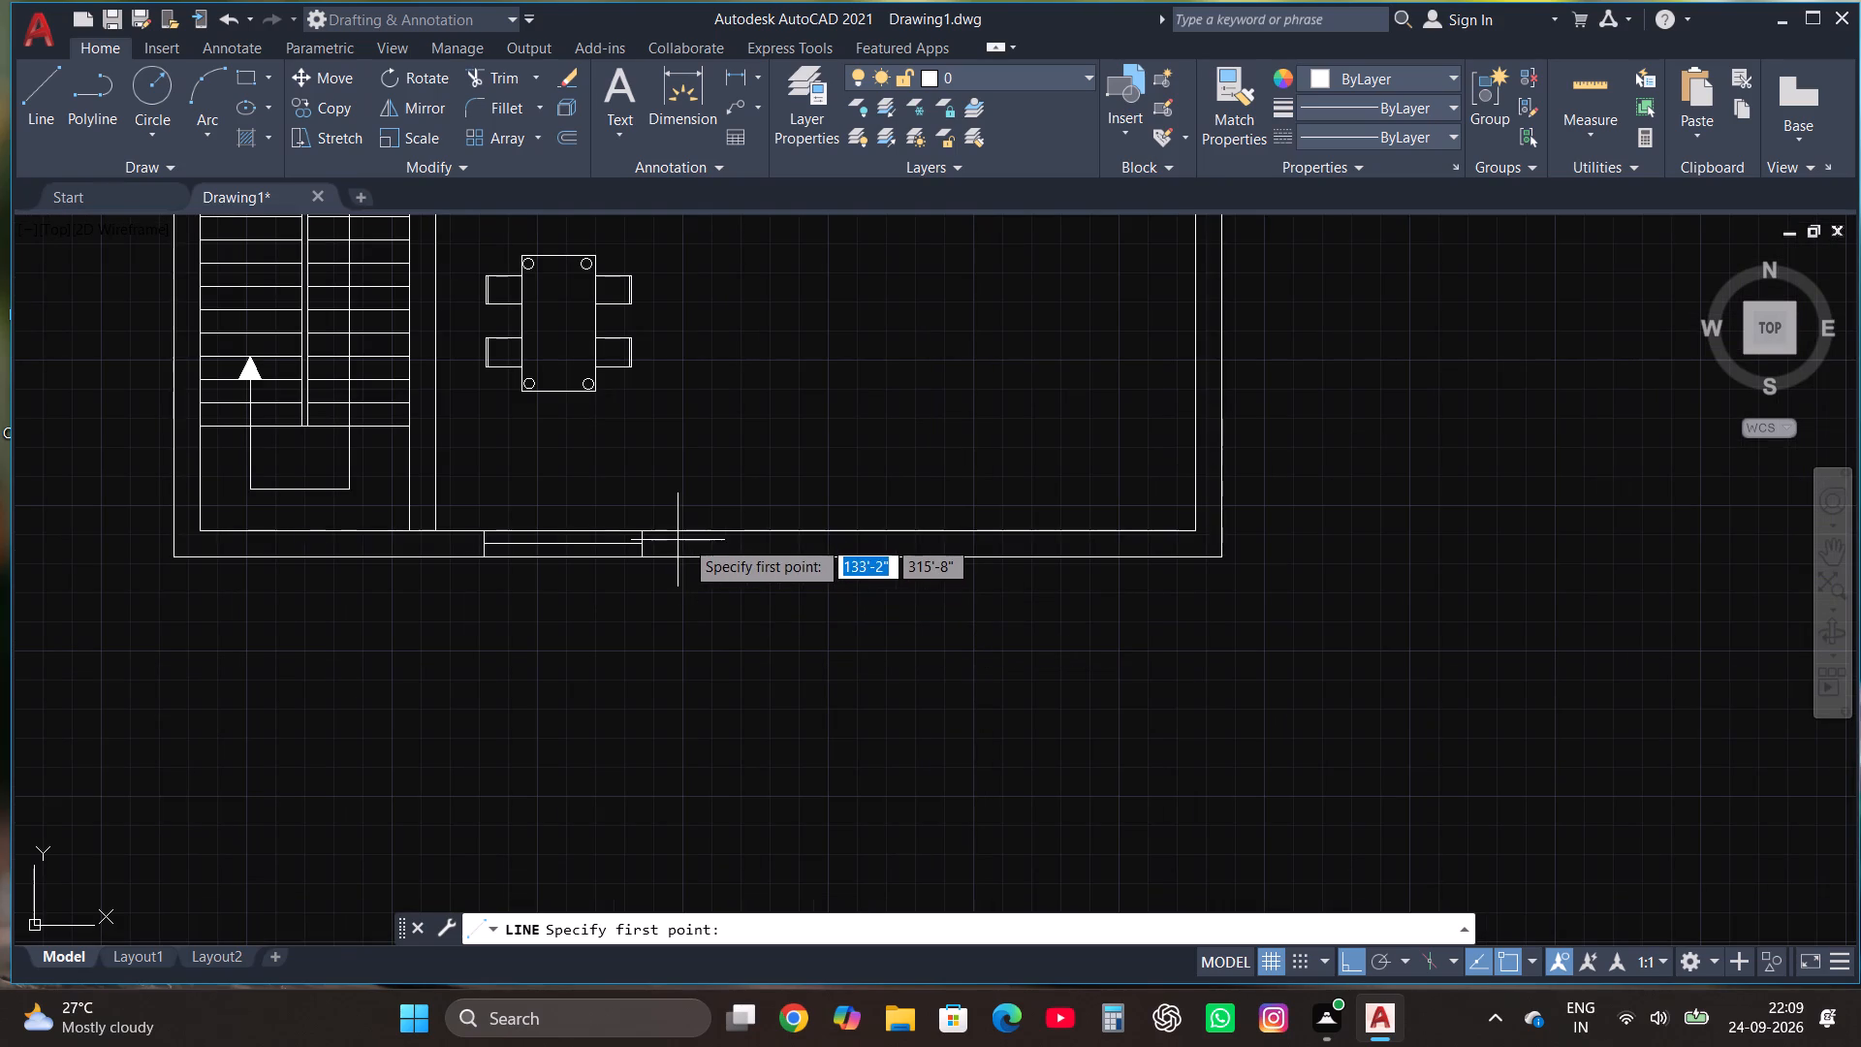
{"action": "left_click", "coordinate": [686, 534]}
{"action": "left_click", "coordinate": [686, 602]}
{"action": "key", "text": "Escape"}
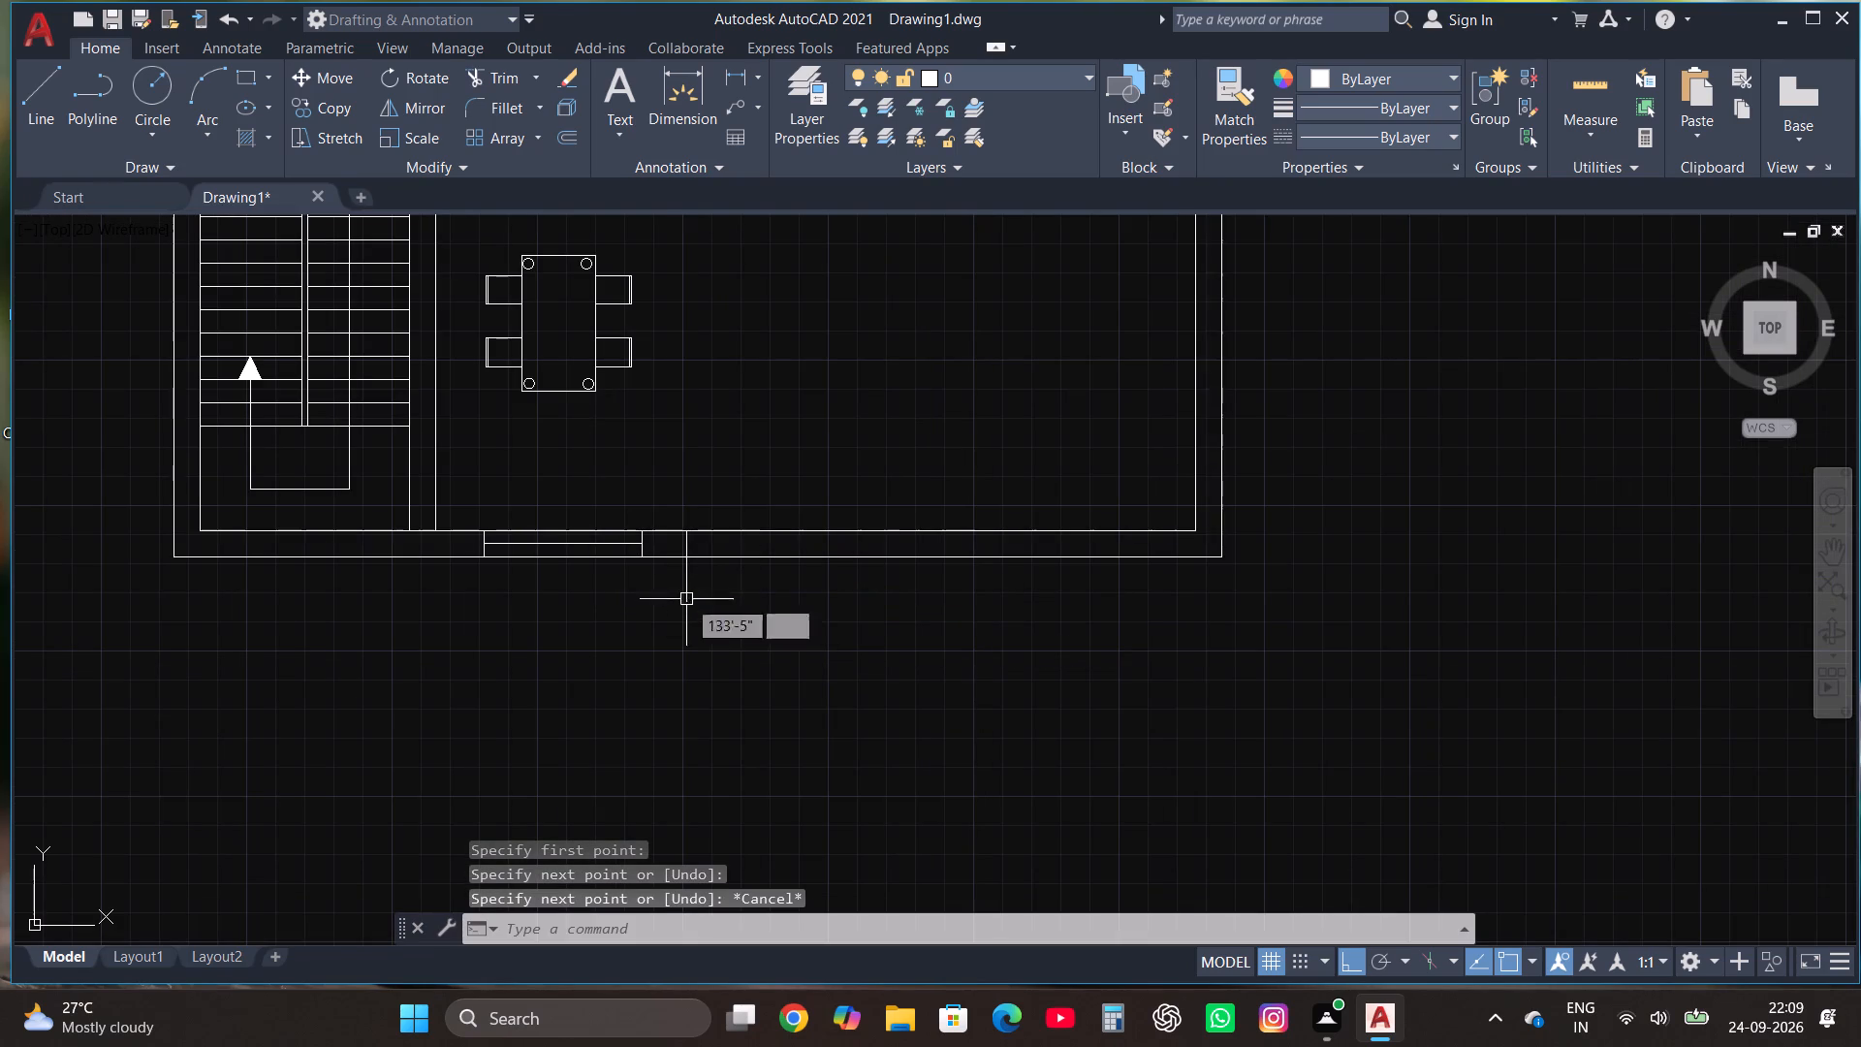
{"action": "left_click", "coordinate": [497, 85]}
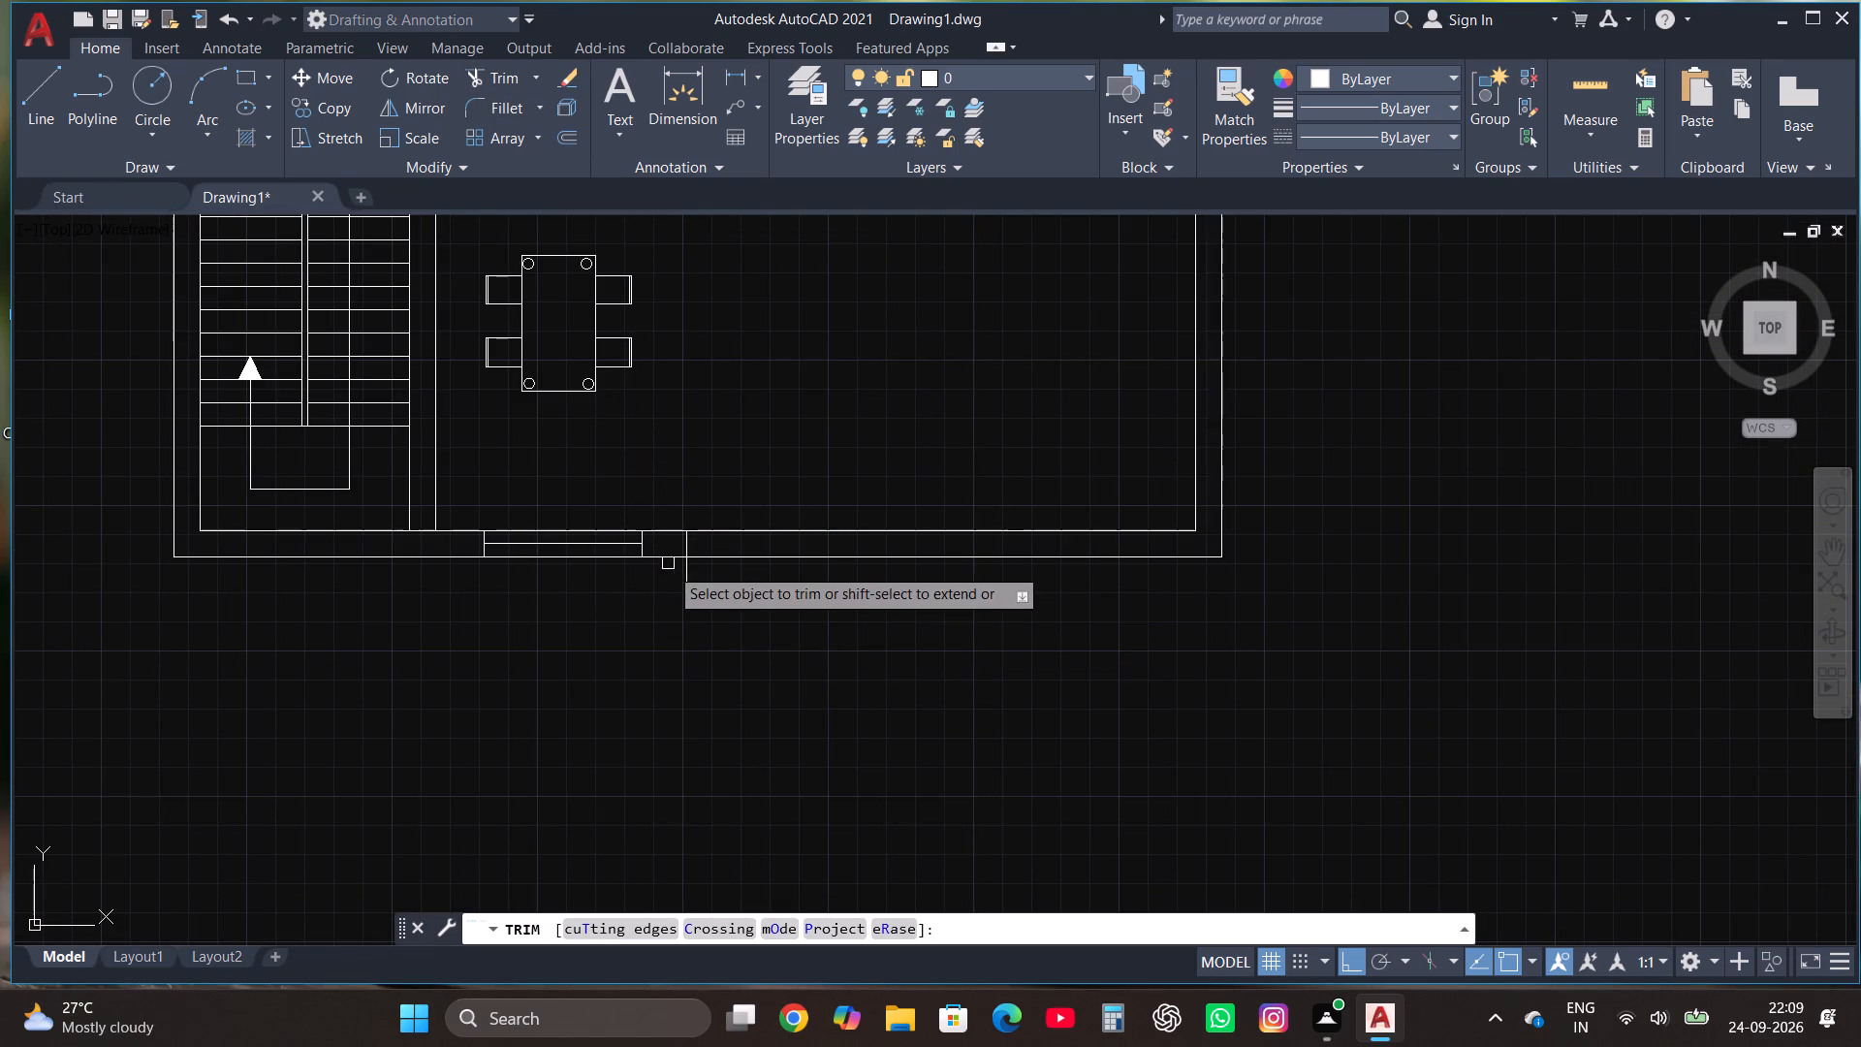
{"action": "left_click", "coordinate": [682, 584]}
{"action": "key", "text": "Escape"}
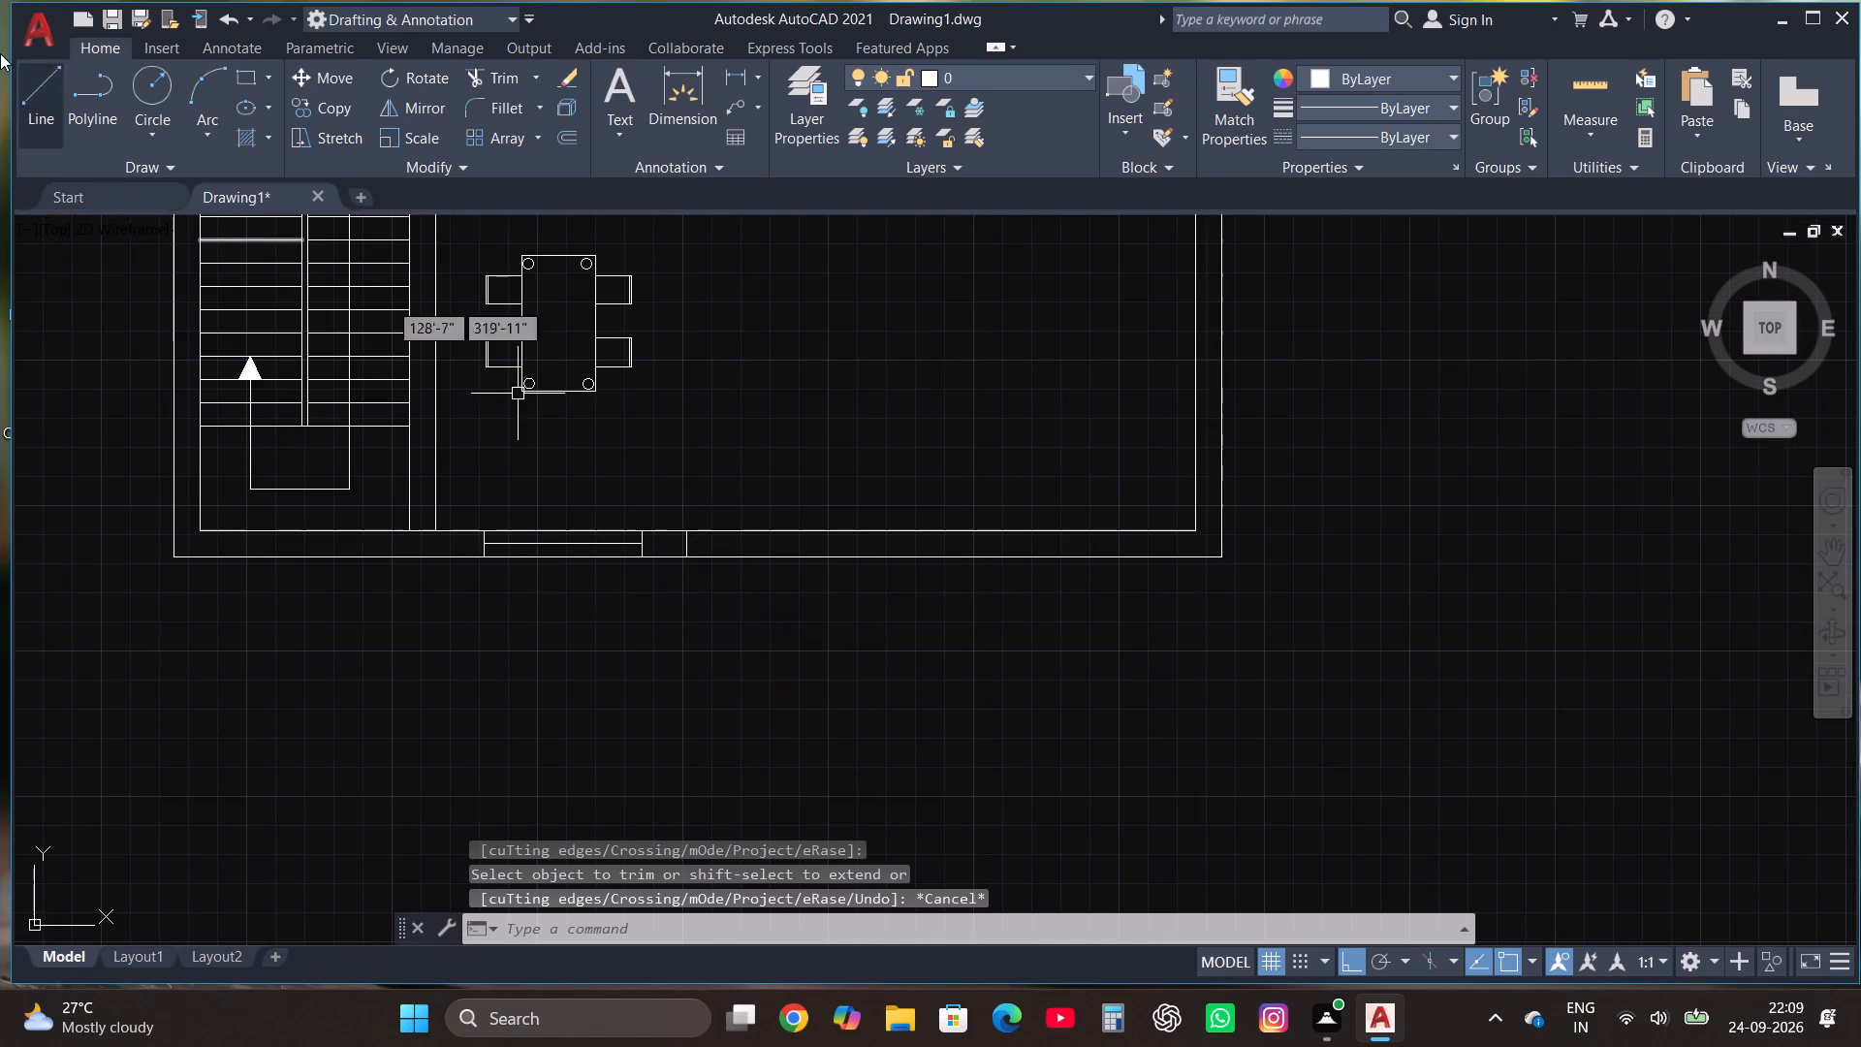
Draw a sofa rectangle about 8' wide and 2'-9" deep near the room's lower-right corner, just above the bottom wall.
{"action": "left_click", "coordinate": [47, 78]}
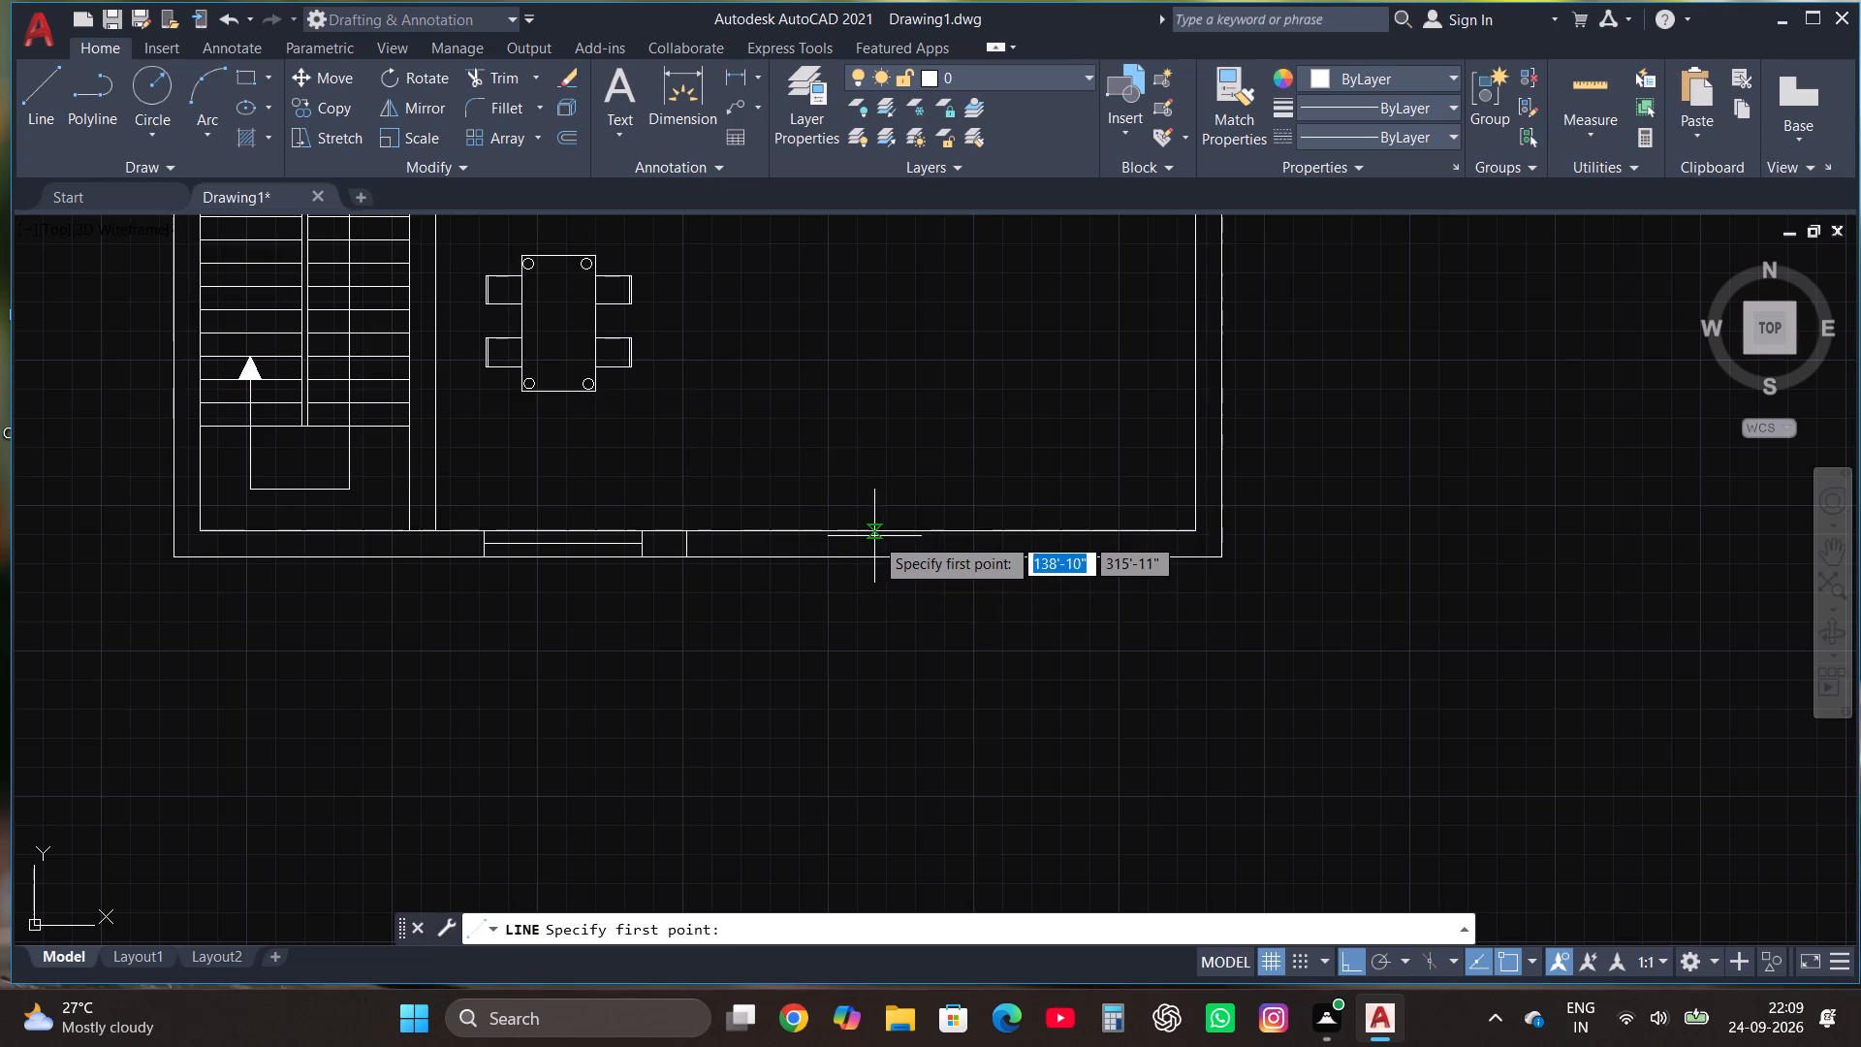
{"action": "key", "text": "Escape"}
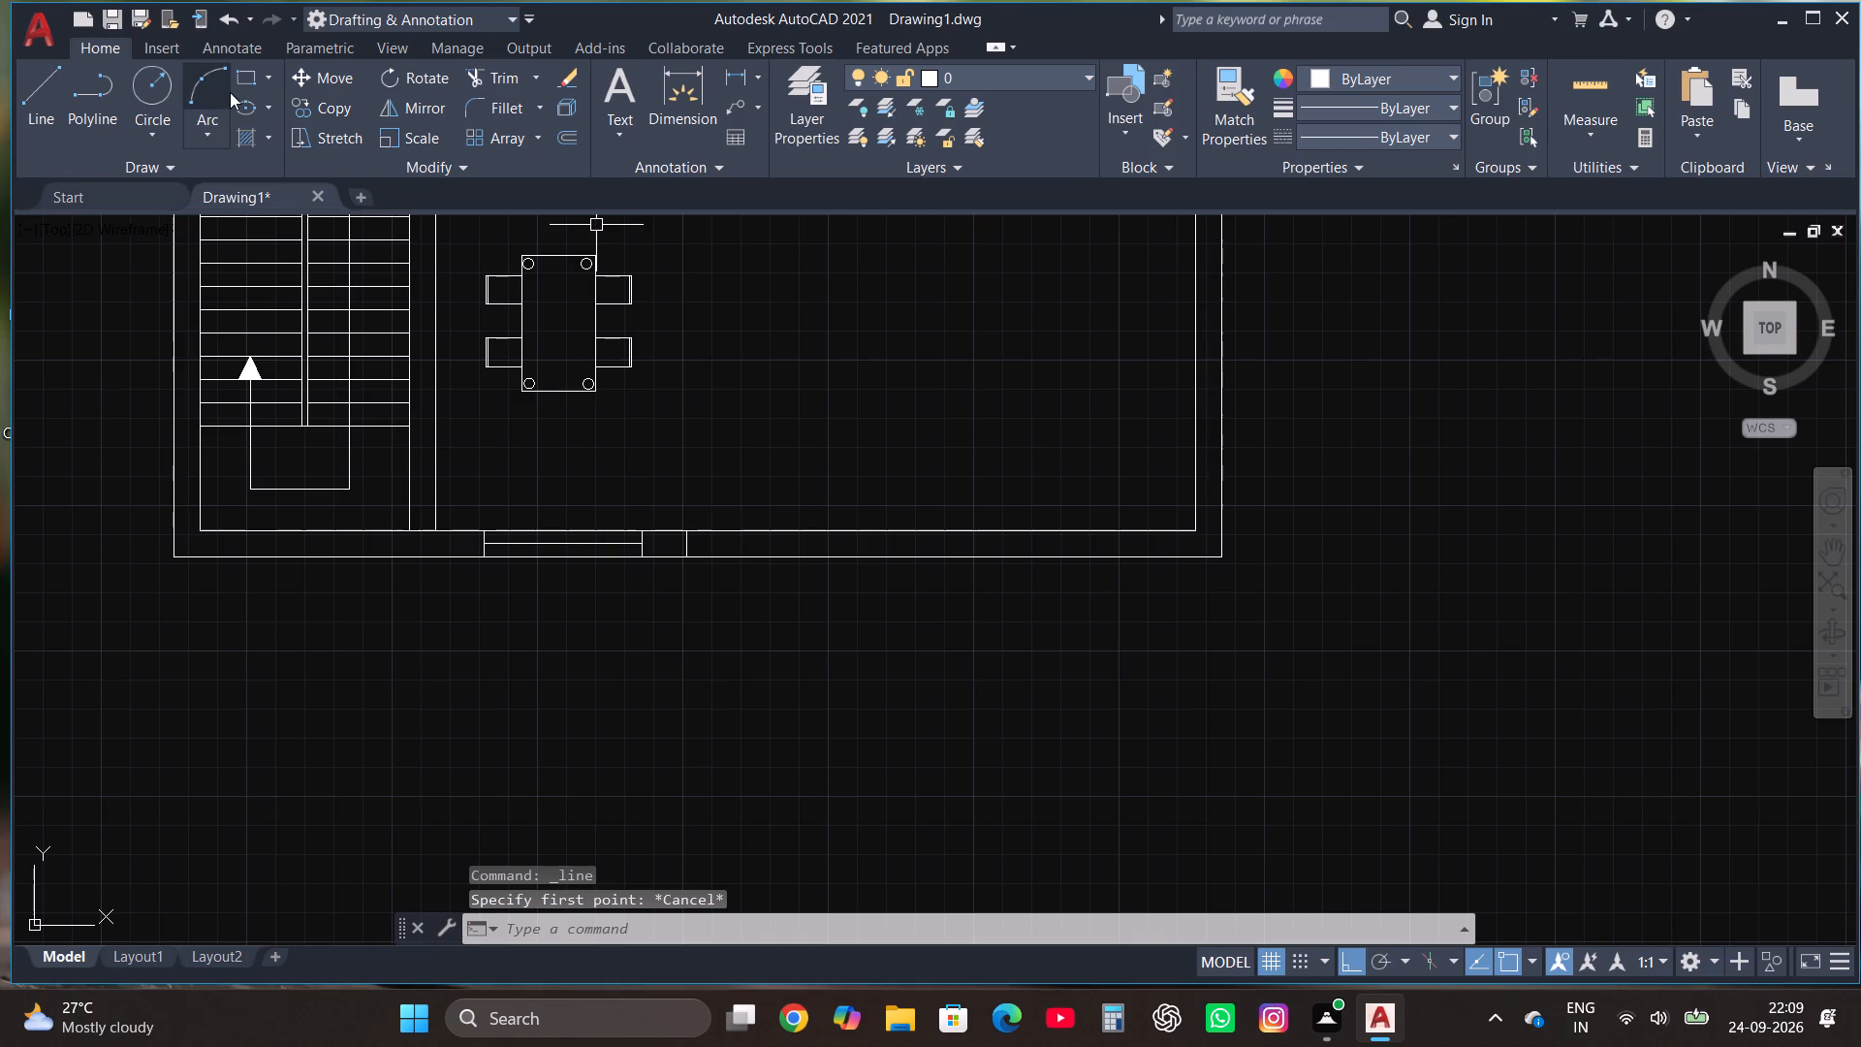
{"action": "left_click", "coordinate": [251, 72]}
{"action": "scroll", "coordinate": [860, 700], "scroll_direction": "down", "scroll_amount": 1}
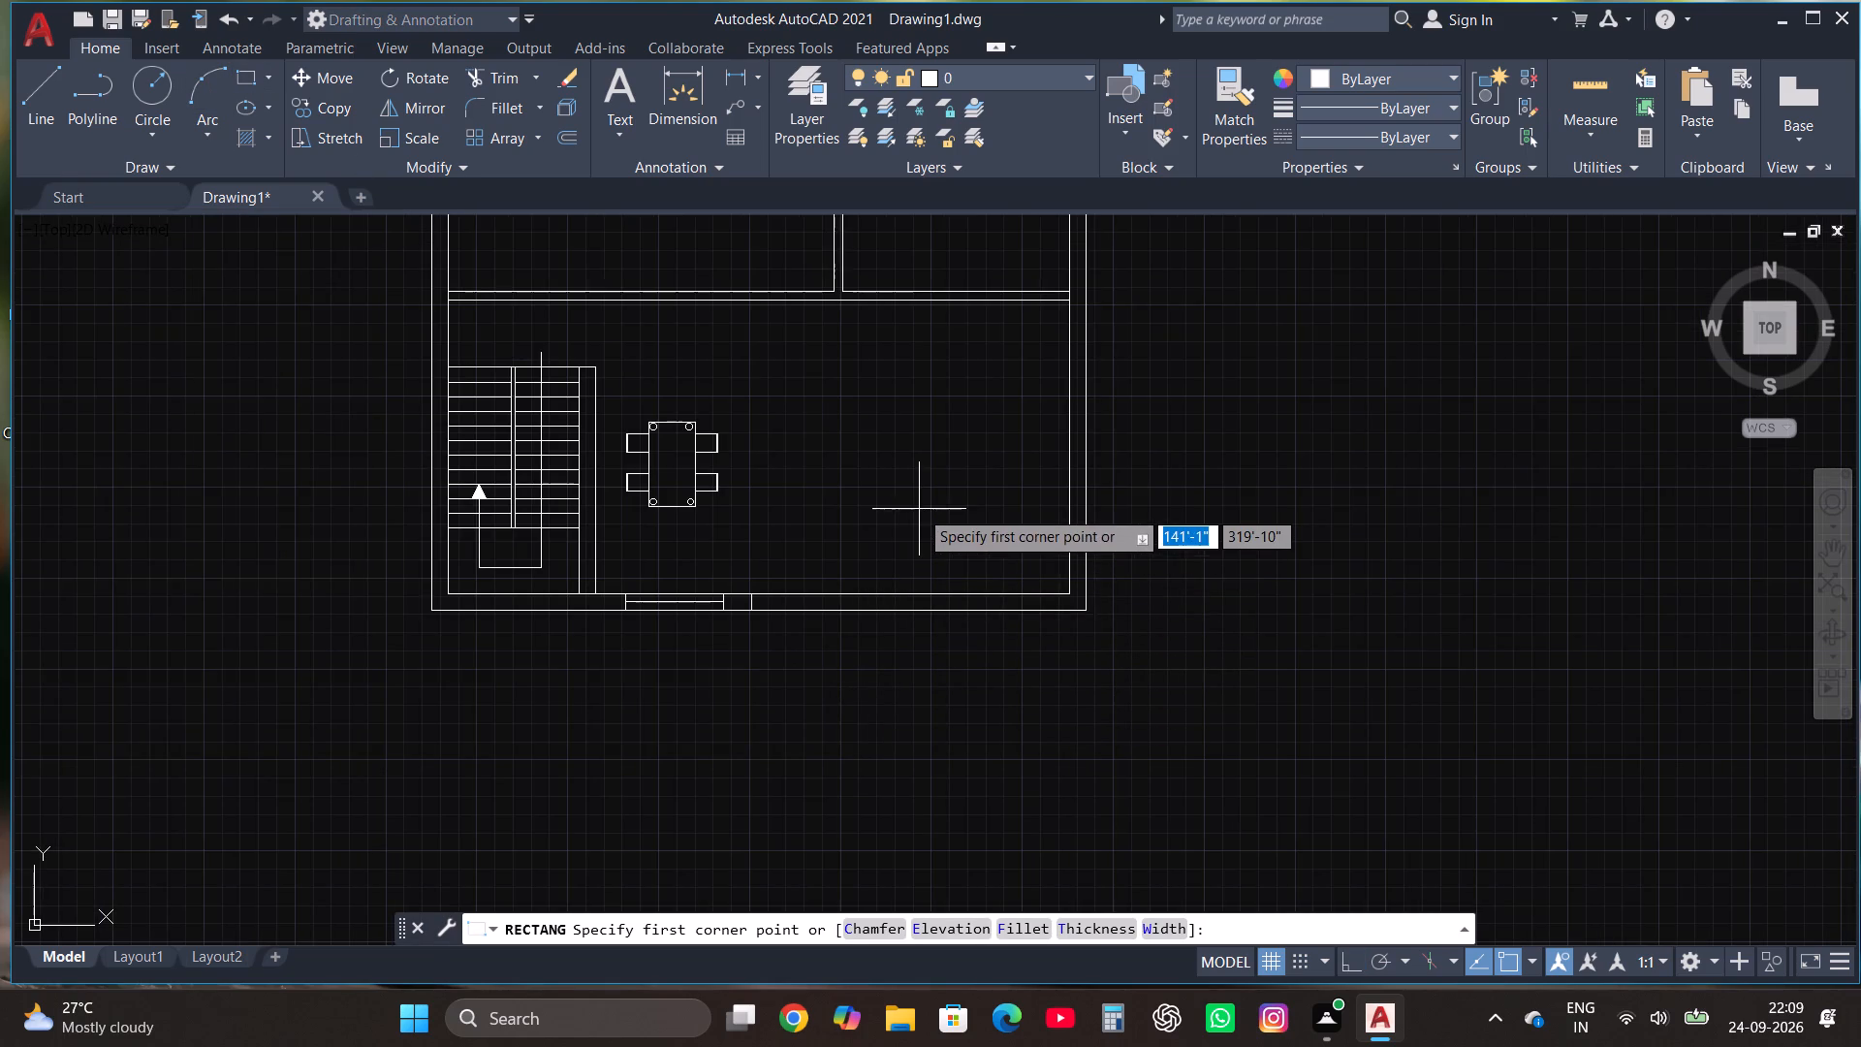
{"action": "scroll", "coordinate": [923, 510], "scroll_direction": "up", "scroll_amount": 1}
{"action": "left_click", "coordinate": [1058, 616]}
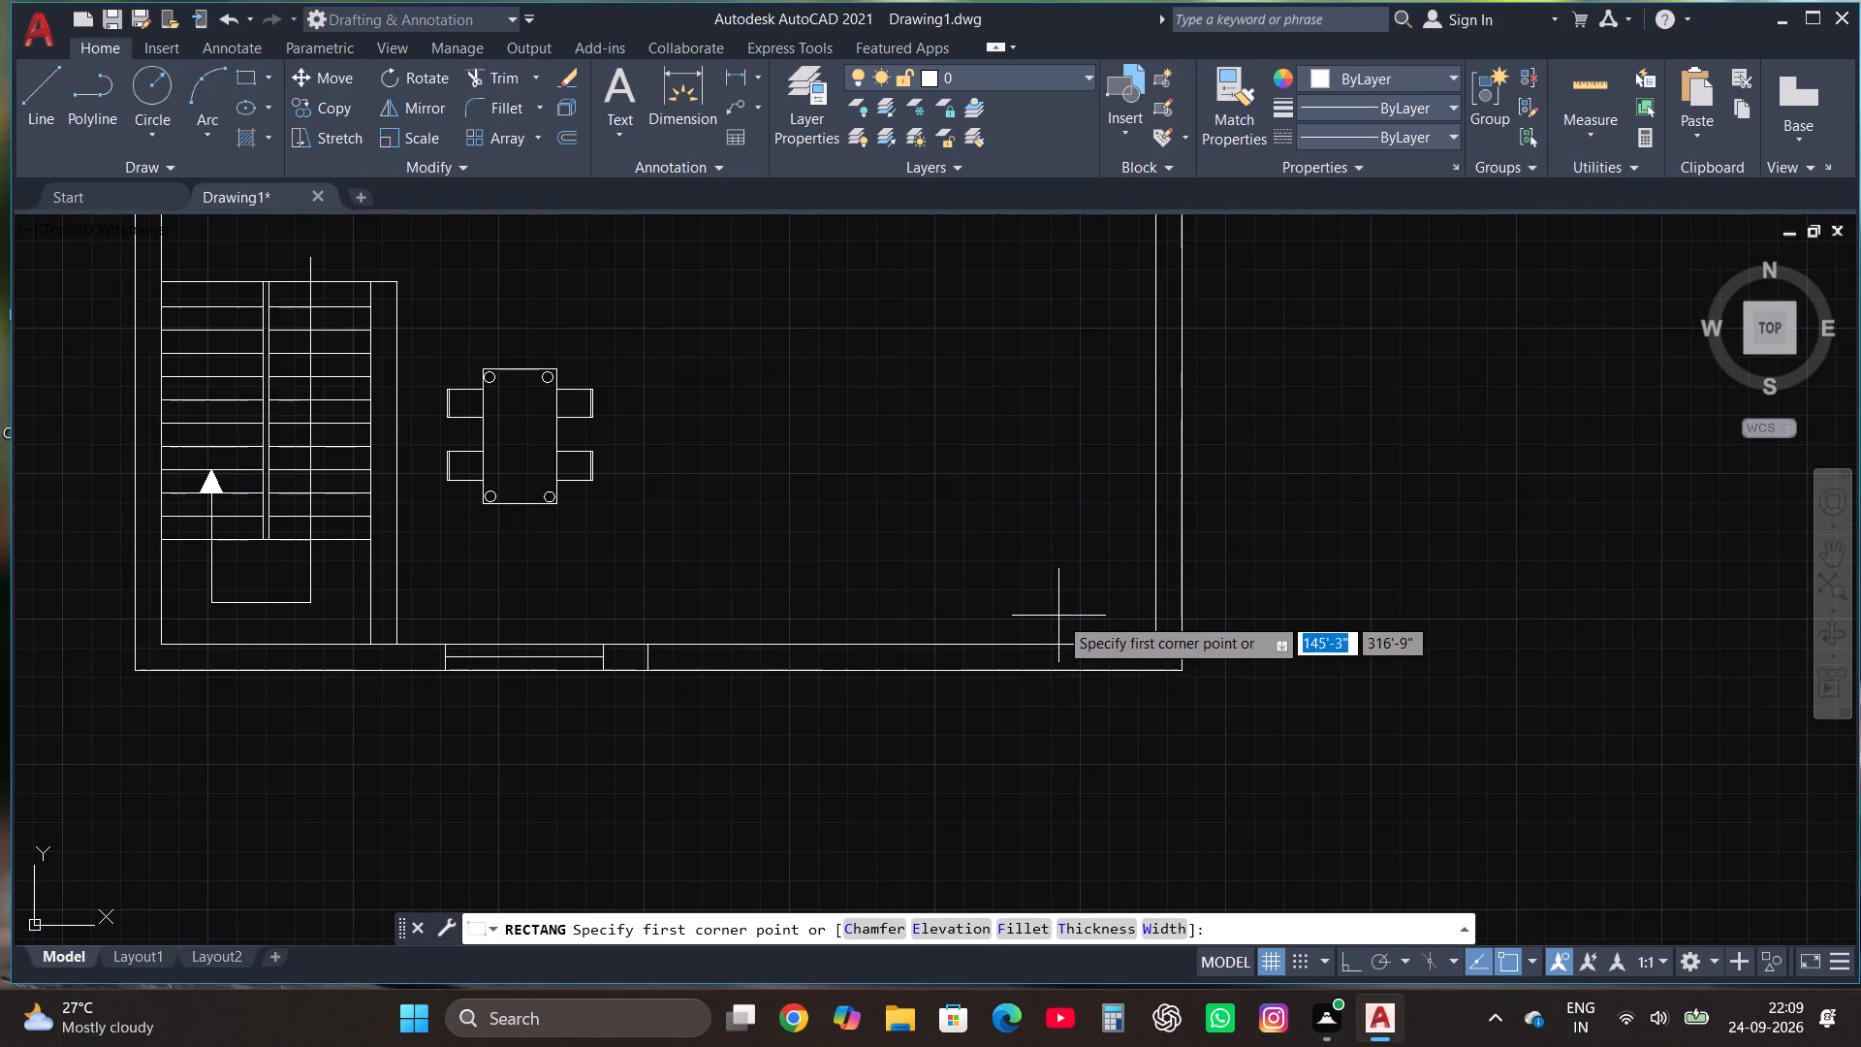
{"action": "left_click", "coordinate": [781, 520]}
Outline the sofa's arms and back around the rectangle's left, bottom and right sides, about 9'-1" wide and 3'-2" deep, closing at its top edge.
{"action": "scroll", "coordinate": [921, 592], "scroll_direction": "up", "scroll_amount": 1}
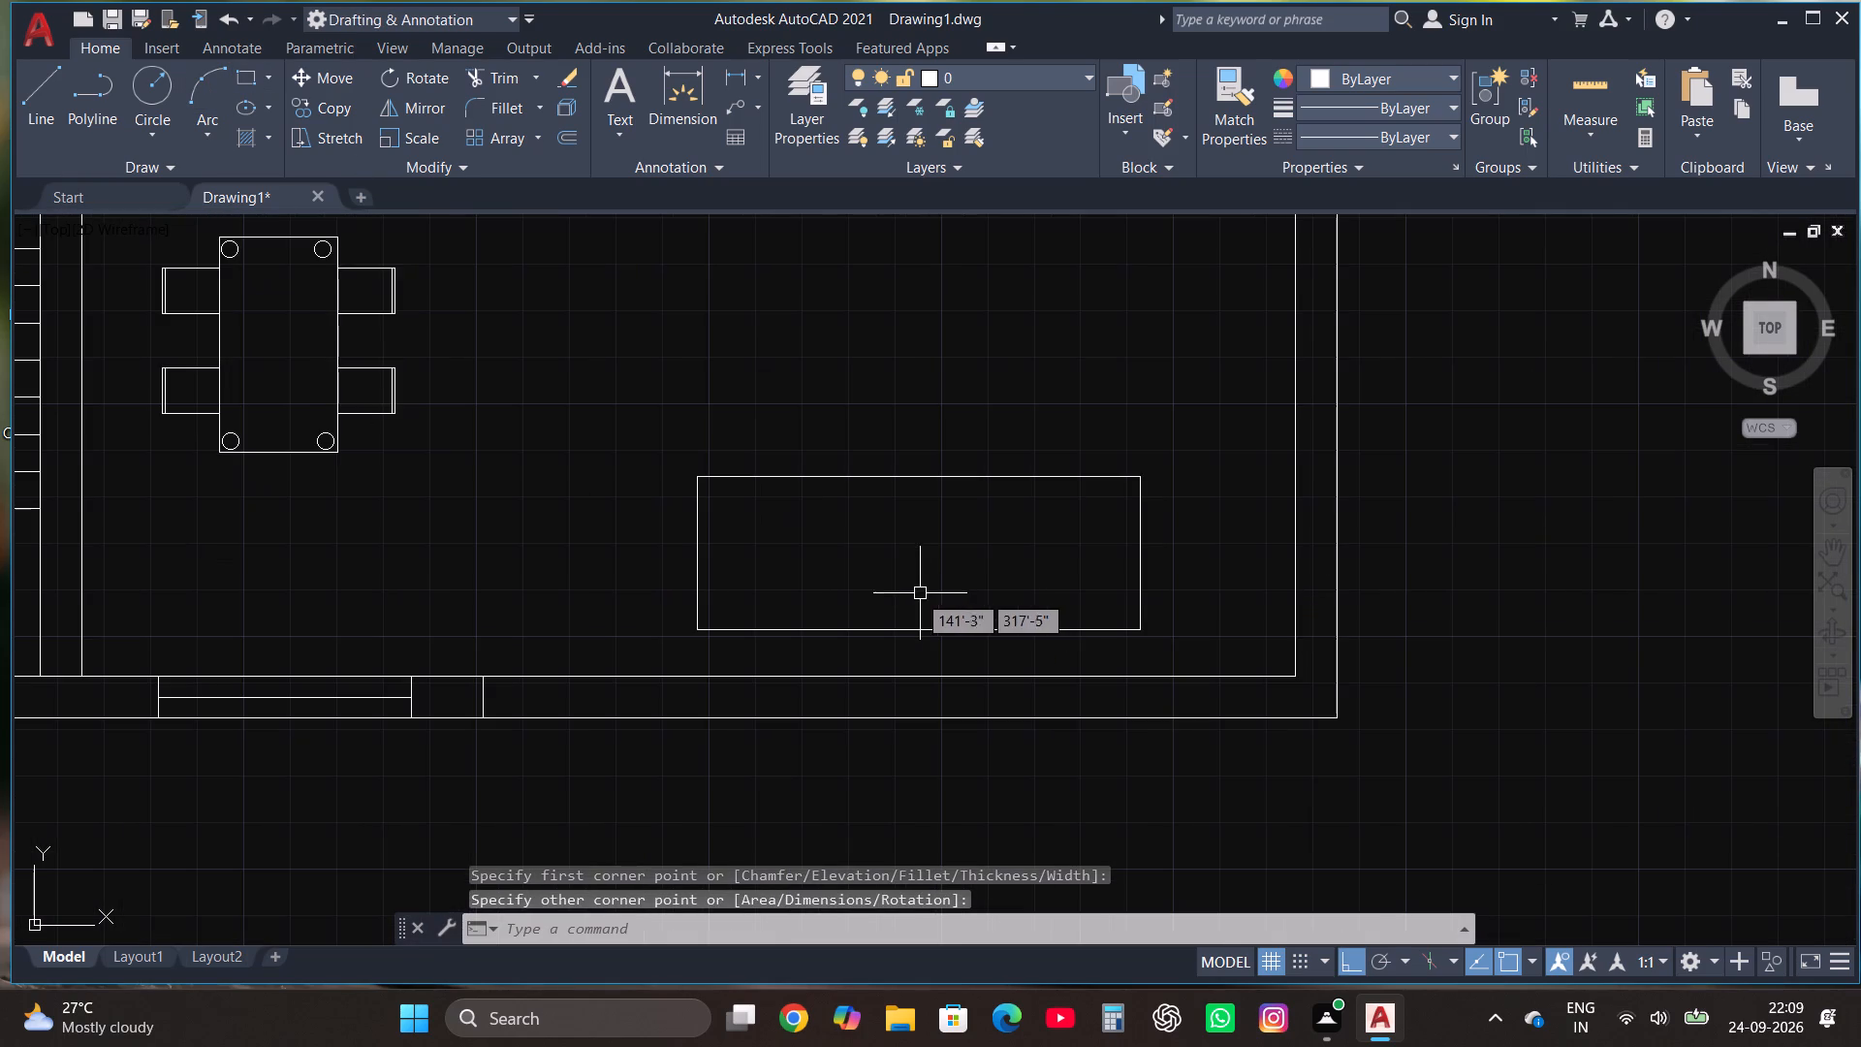
{"action": "left_click", "coordinate": [242, 76]}
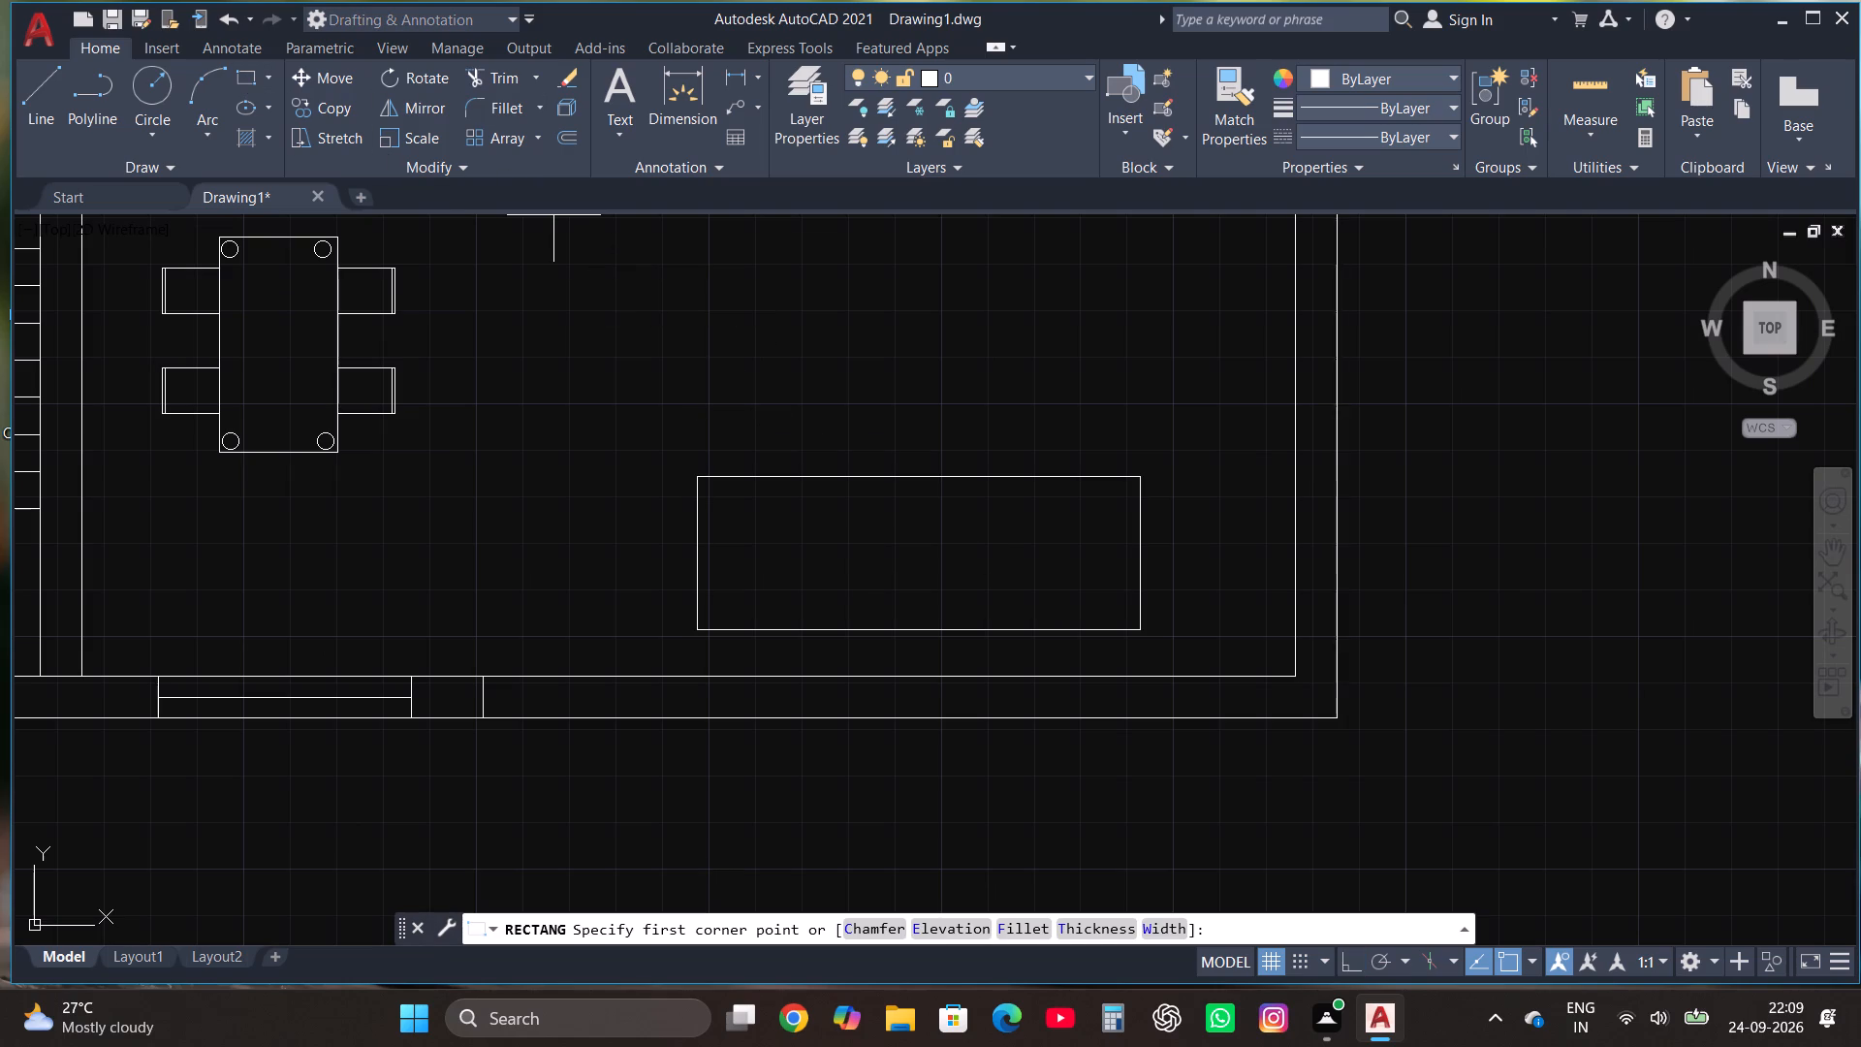
{"action": "left_click", "coordinate": [693, 479]}
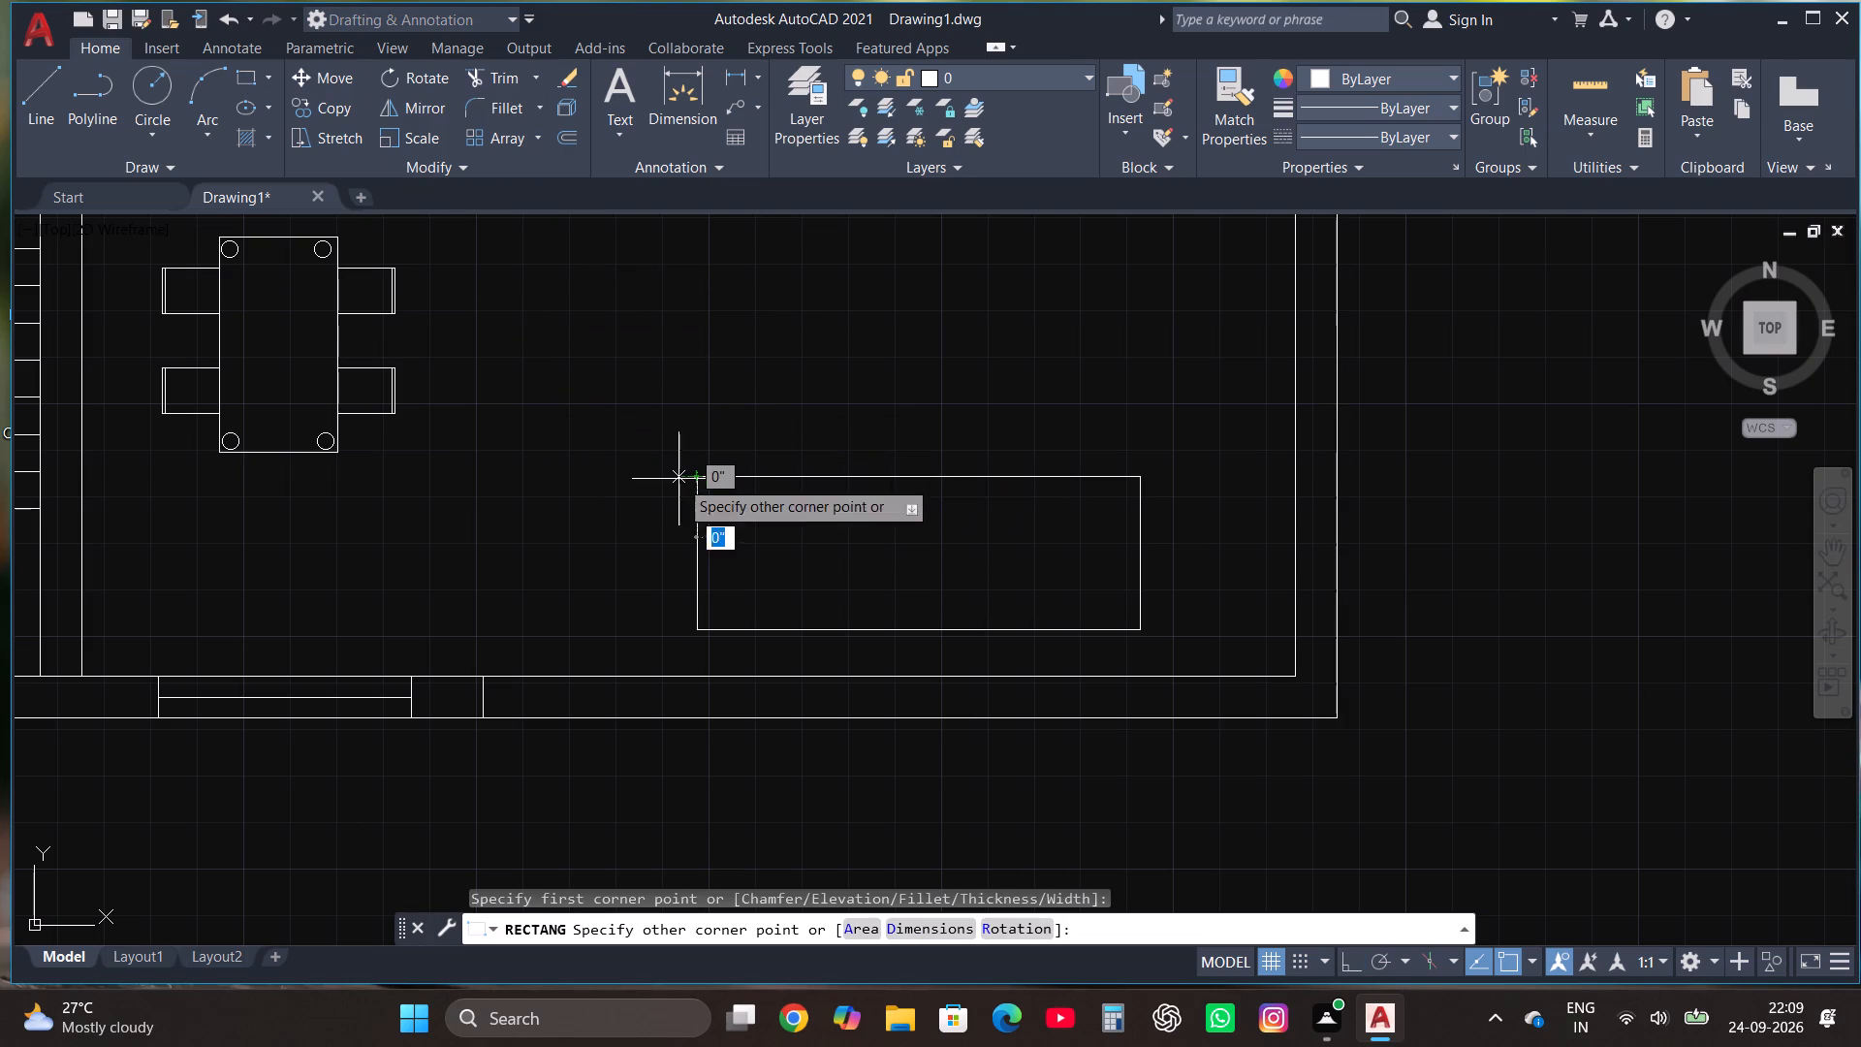
{"action": "left_click", "coordinate": [667, 479]}
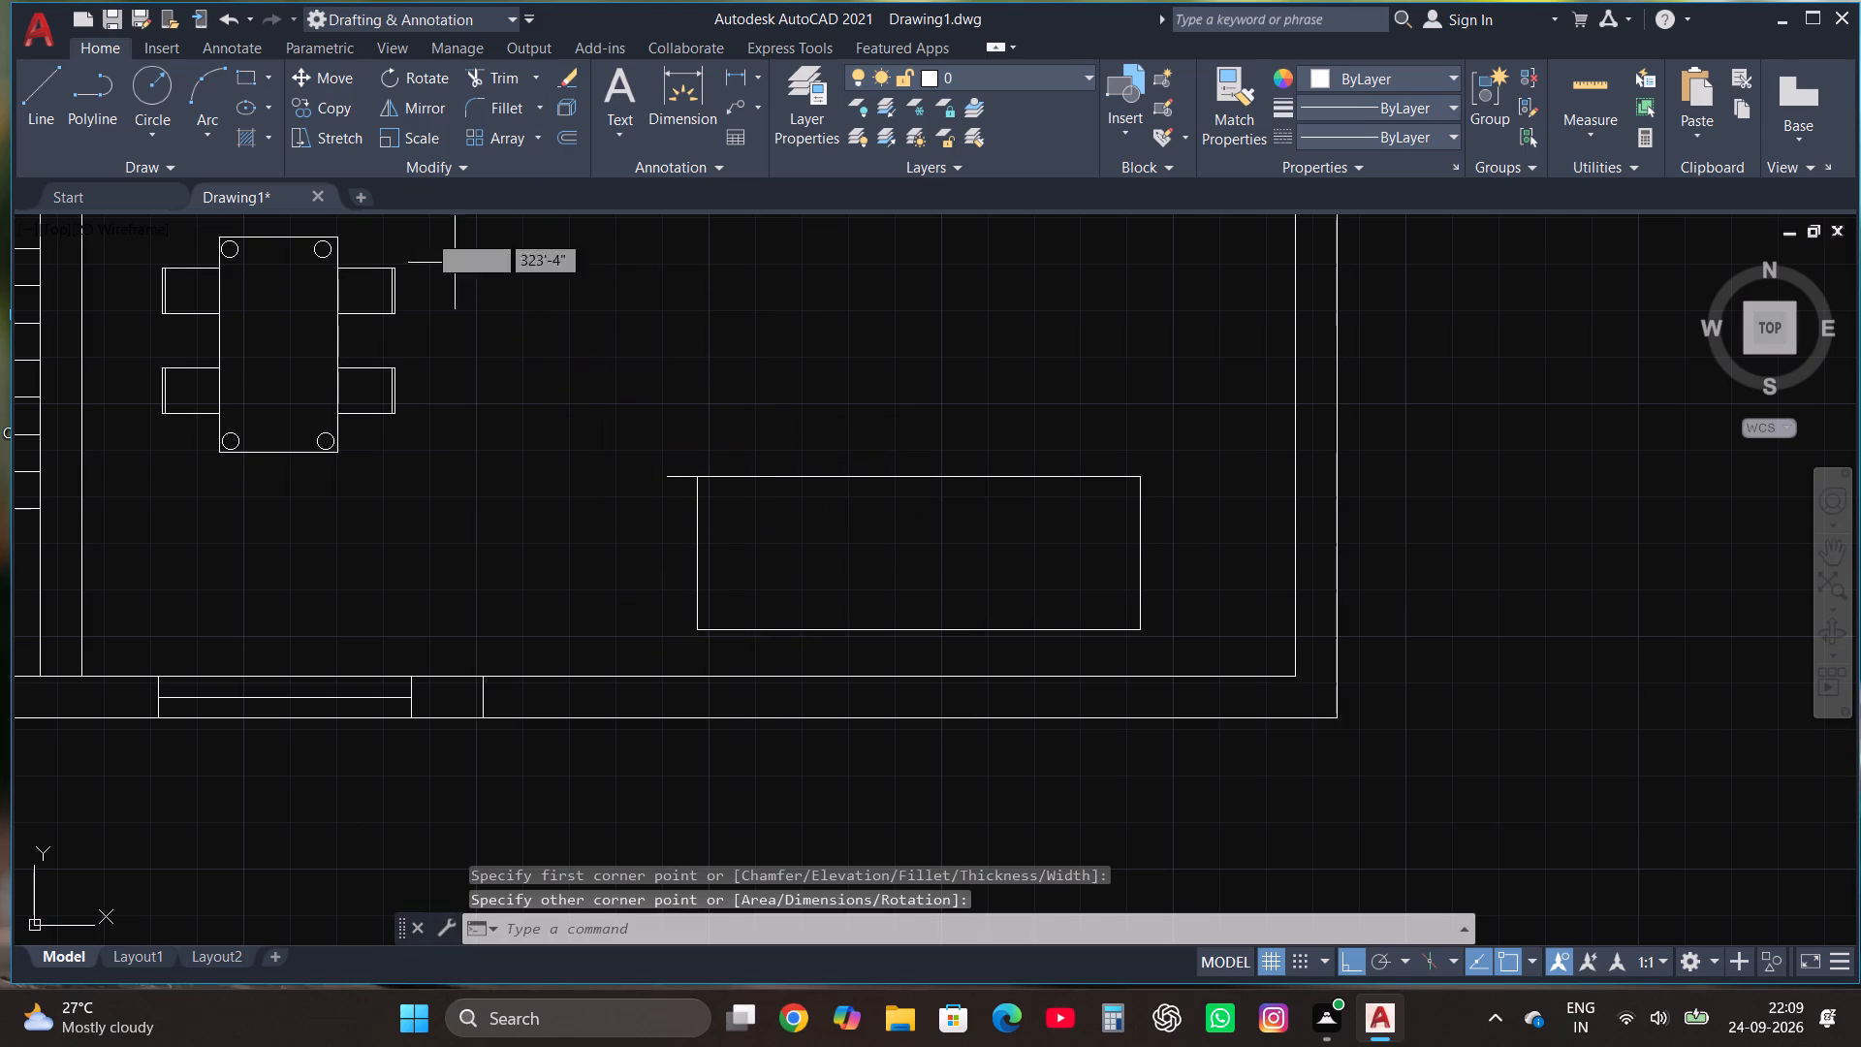
{"action": "left_click", "coordinate": [45, 88]}
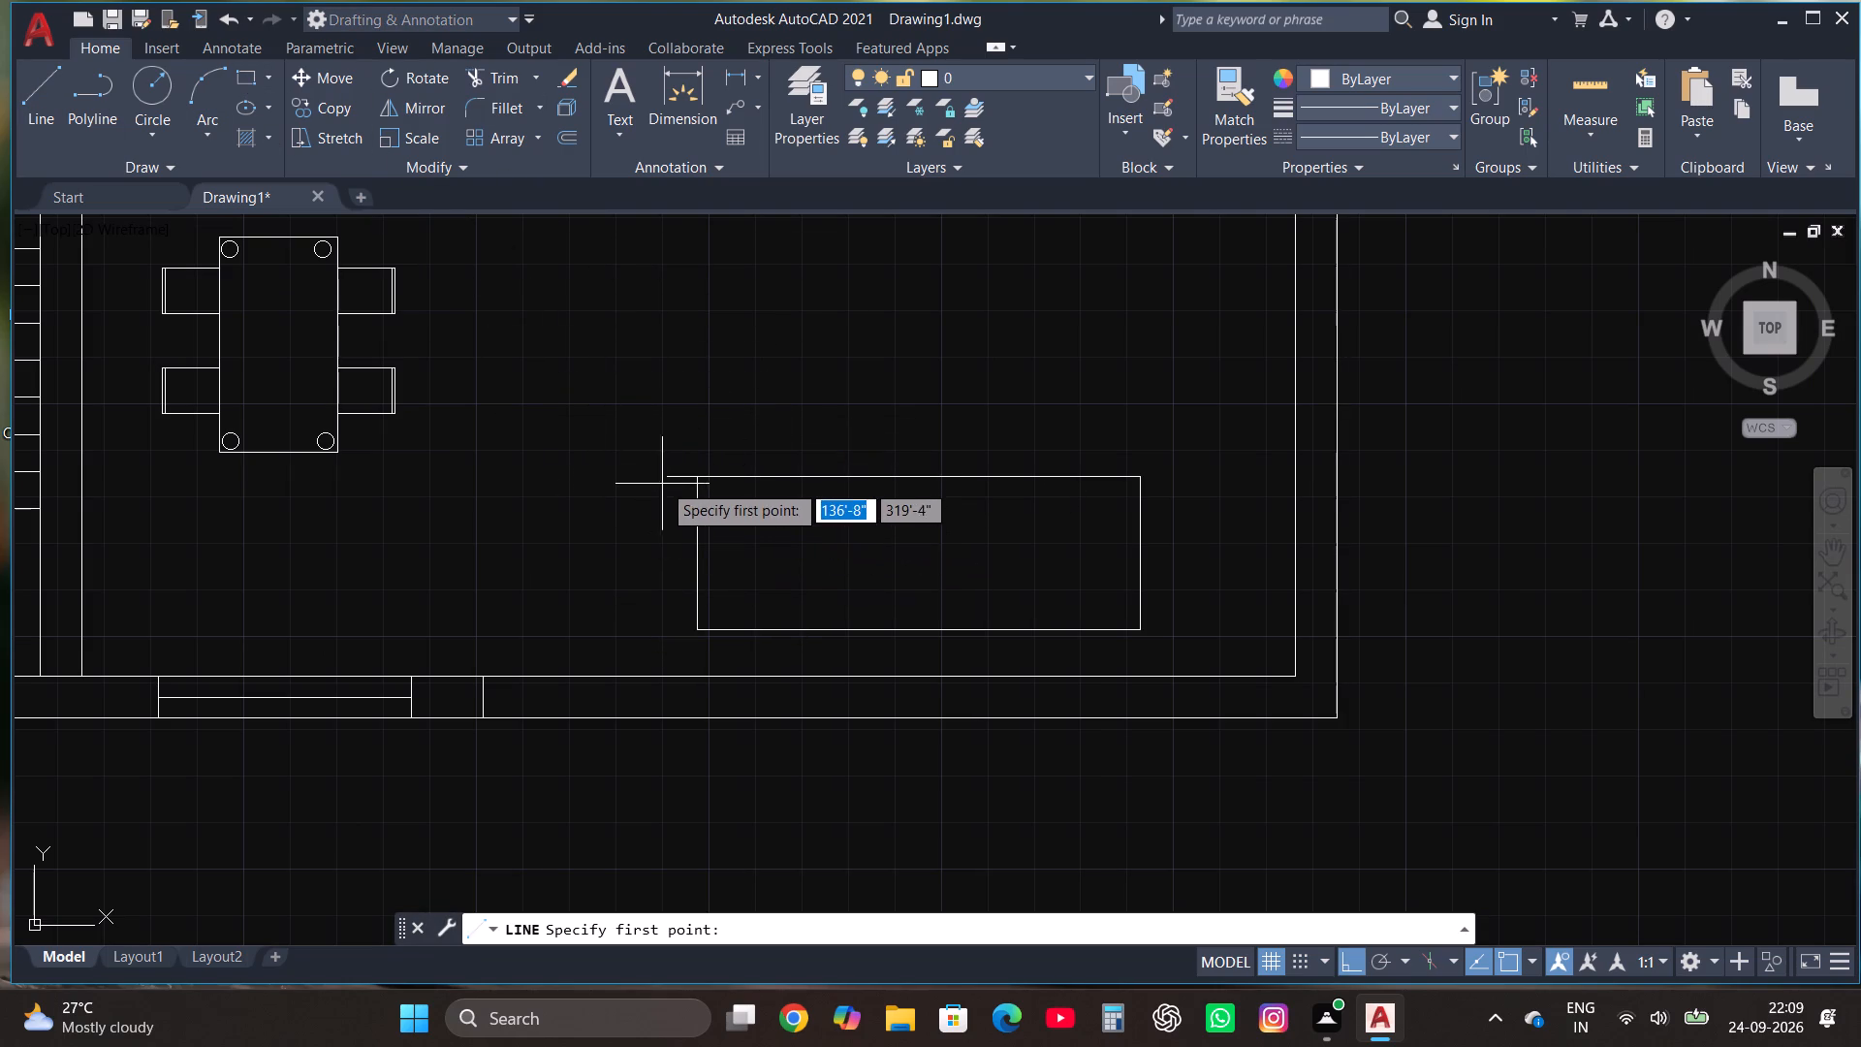
{"action": "left_click", "coordinate": [662, 478]}
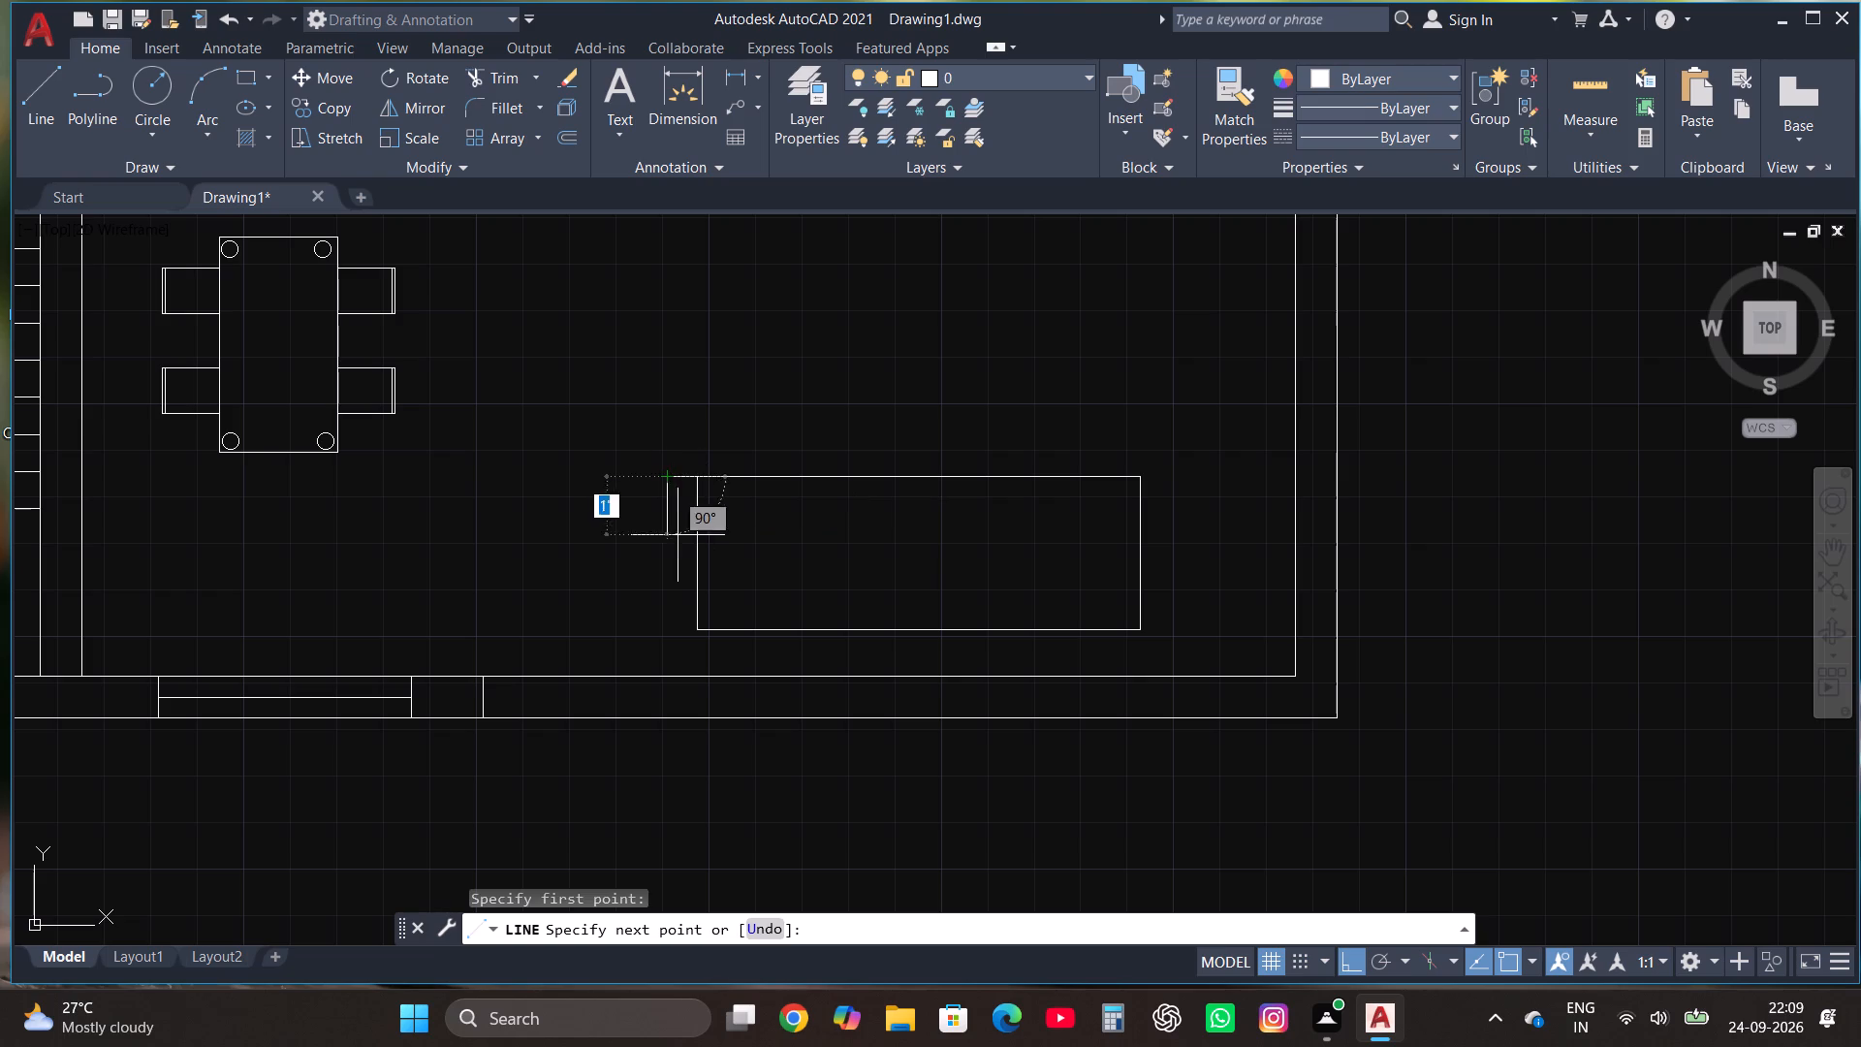
{"action": "scroll", "coordinate": [681, 664], "scroll_direction": "up", "scroll_amount": 1}
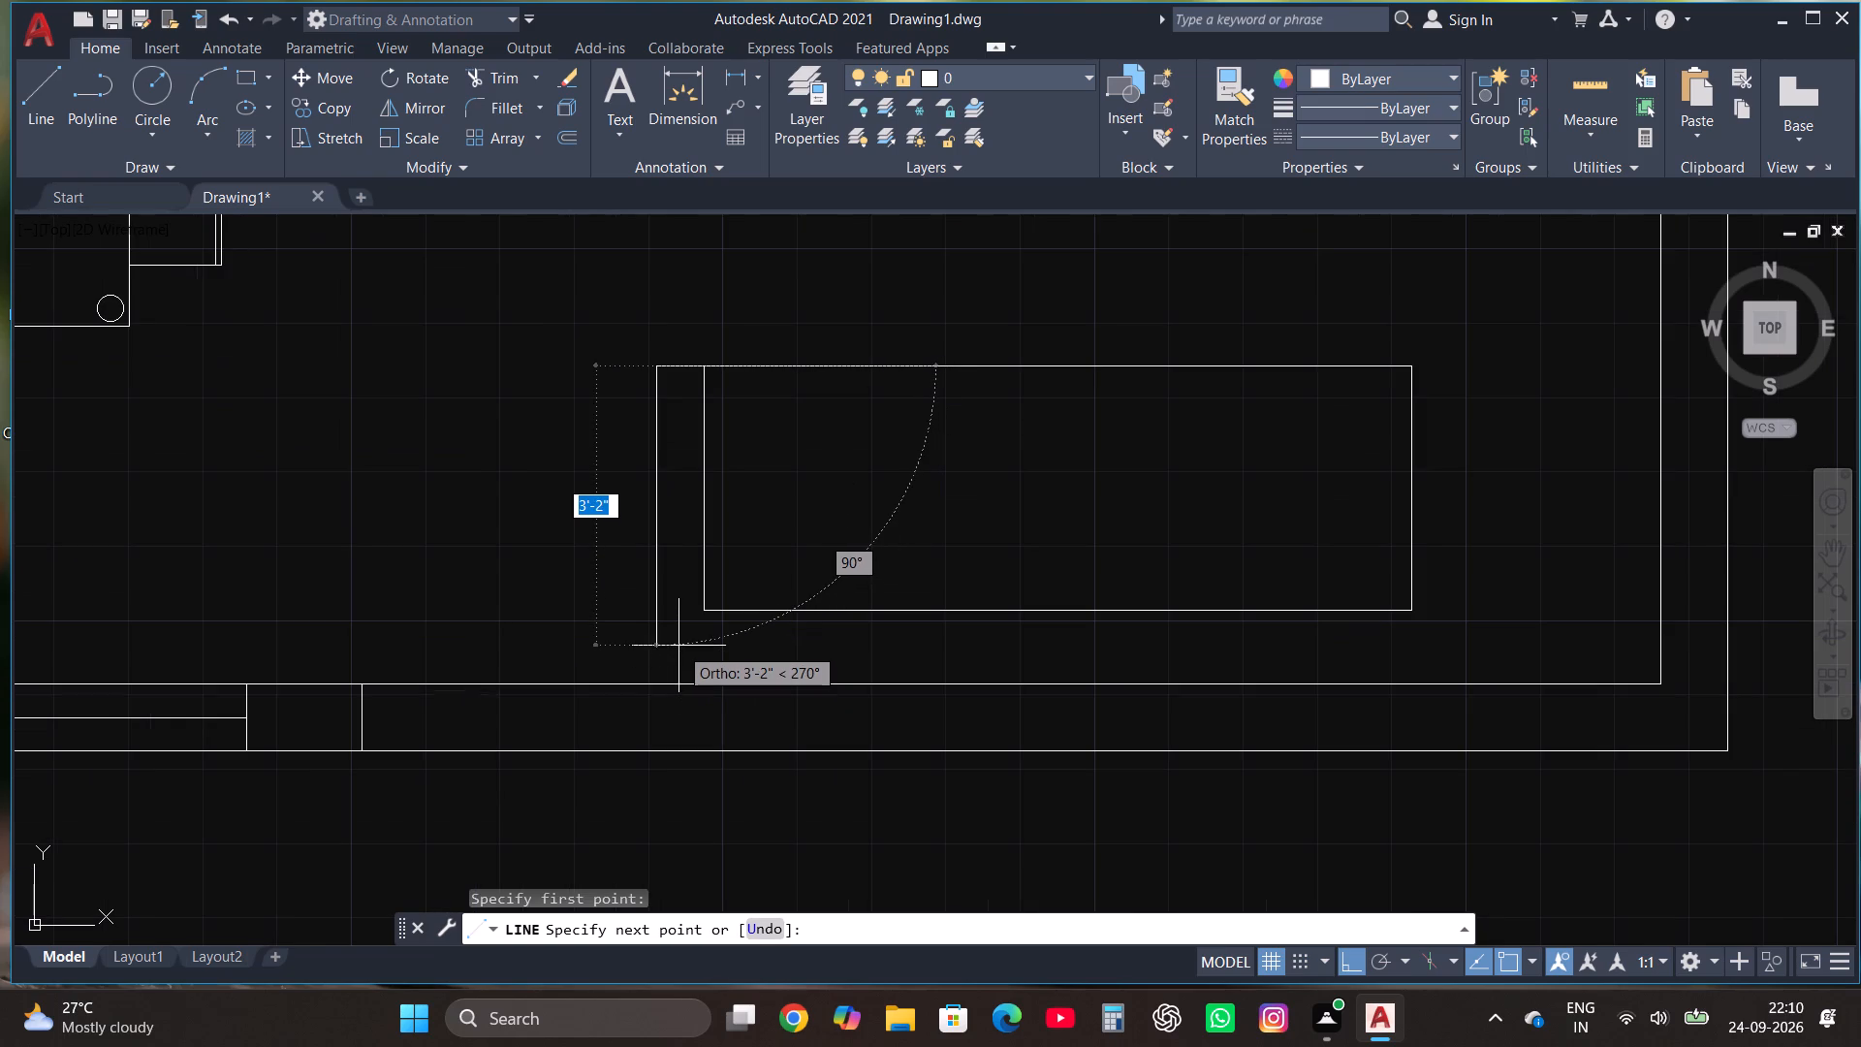
{"action": "left_click", "coordinate": [678, 646]}
{"action": "scroll", "coordinate": [805, 626], "scroll_direction": "down", "scroll_amount": 1}
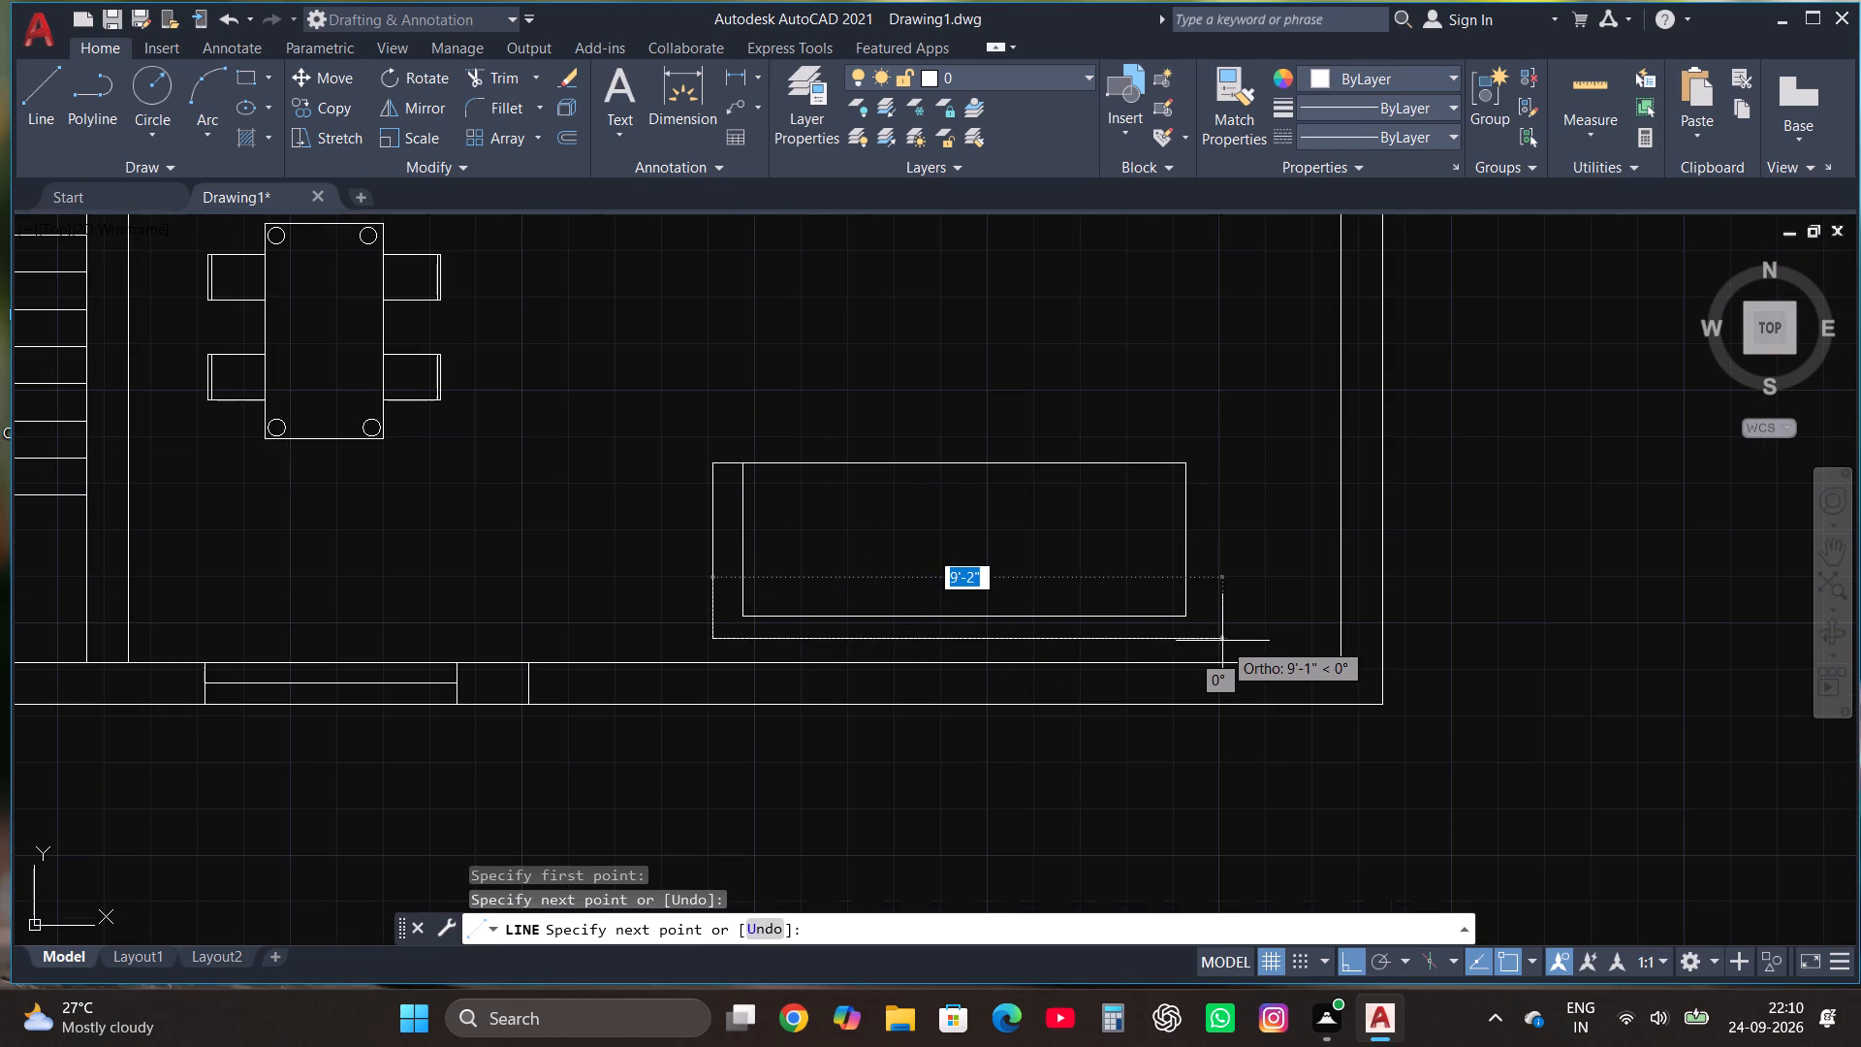
{"action": "left_click", "coordinate": [1220, 640]}
{"action": "scroll", "coordinate": [1217, 483], "scroll_direction": "up", "scroll_amount": 1}
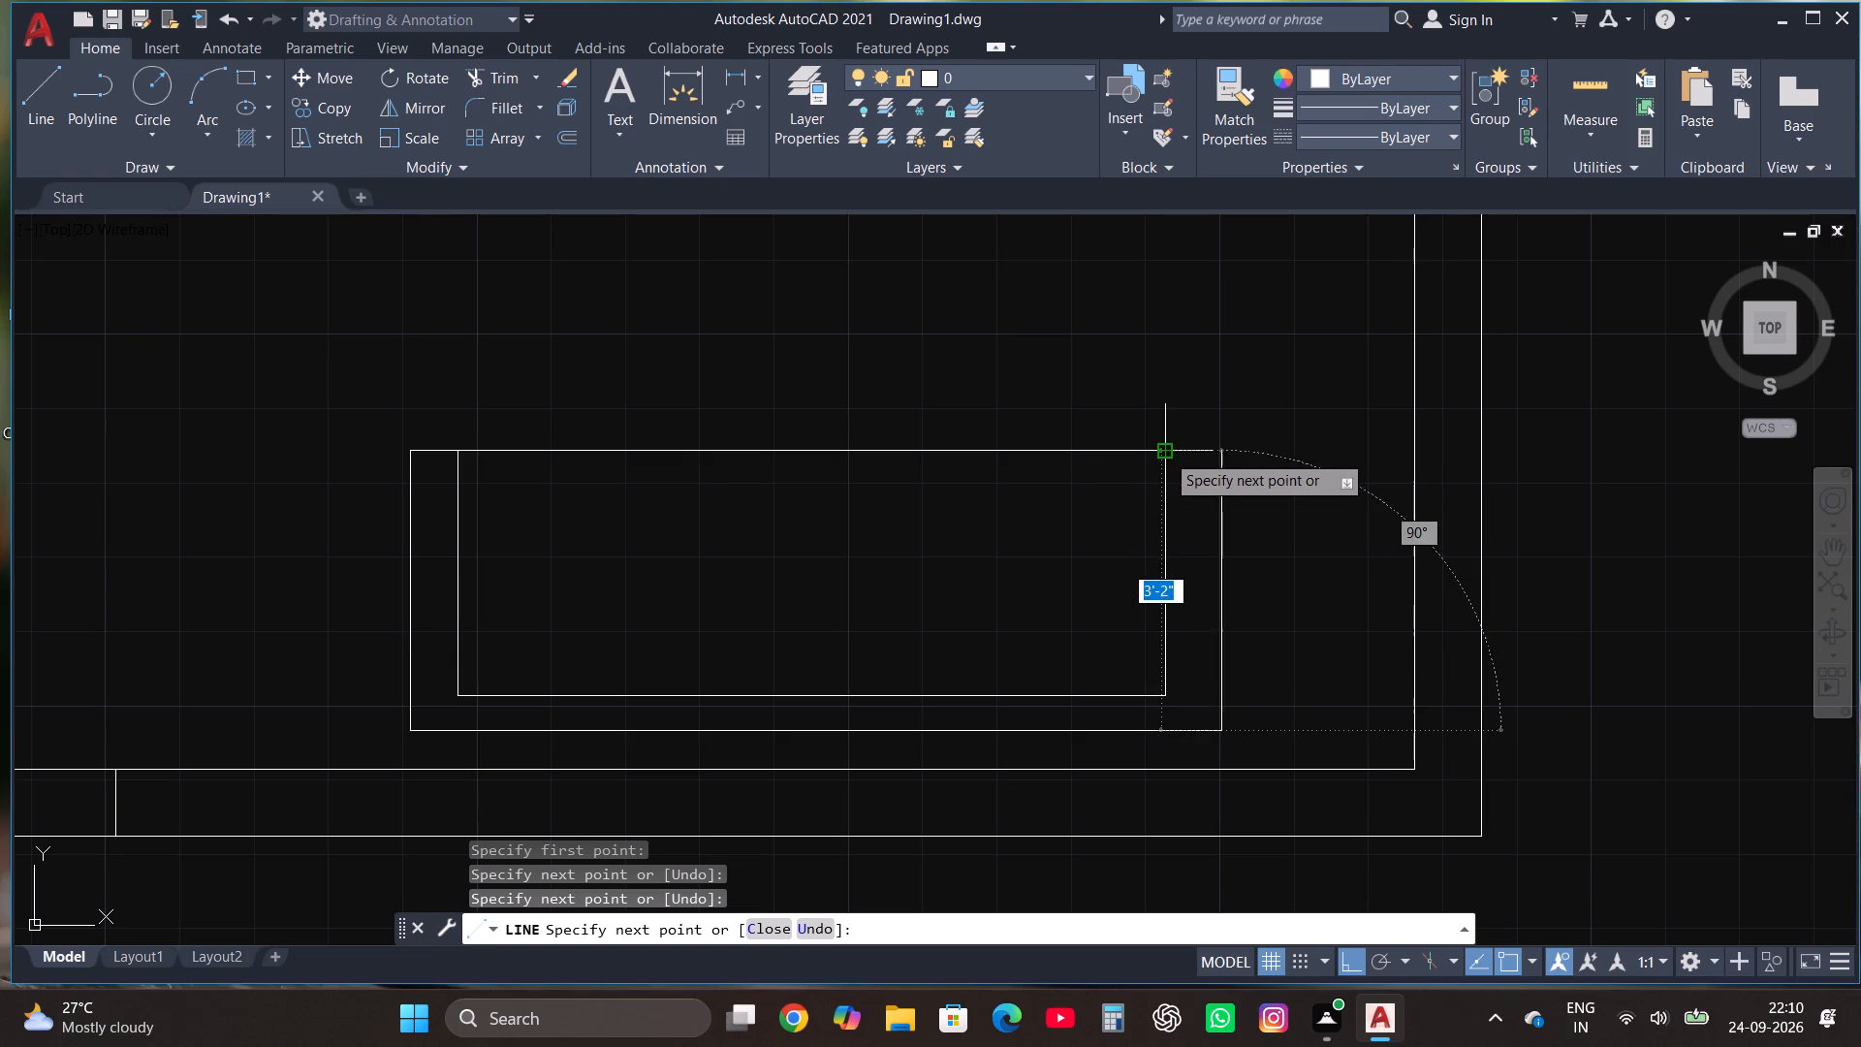
{"action": "left_click", "coordinate": [1187, 454]}
{"action": "left_click", "coordinate": [1123, 452]}
{"action": "key", "text": "Escape"}
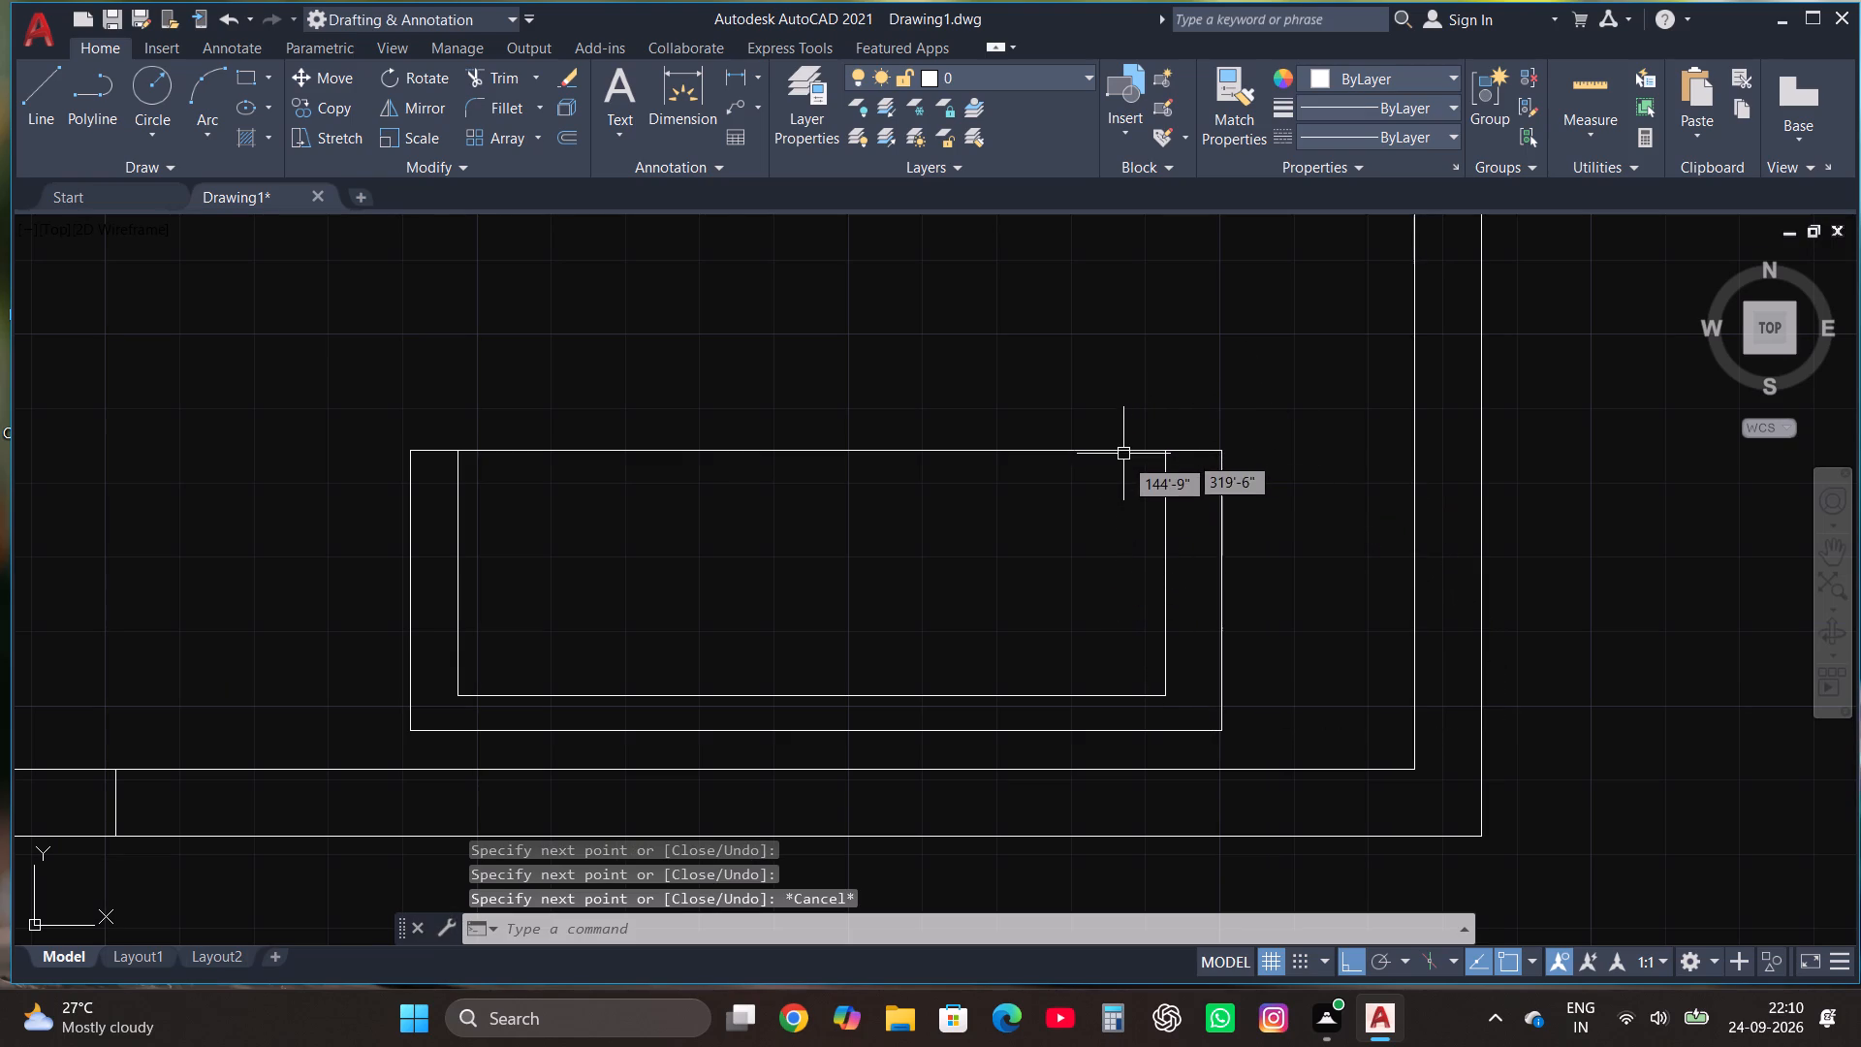
Shift the sofa outline's right vertical line about 1" inward by its midpoint grip.
{"action": "scroll", "coordinate": [1132, 477], "scroll_direction": "down", "scroll_amount": 1}
{"action": "left_click", "coordinate": [1189, 549]}
{"action": "scroll", "coordinate": [1192, 550], "scroll_direction": "up", "scroll_amount": 1}
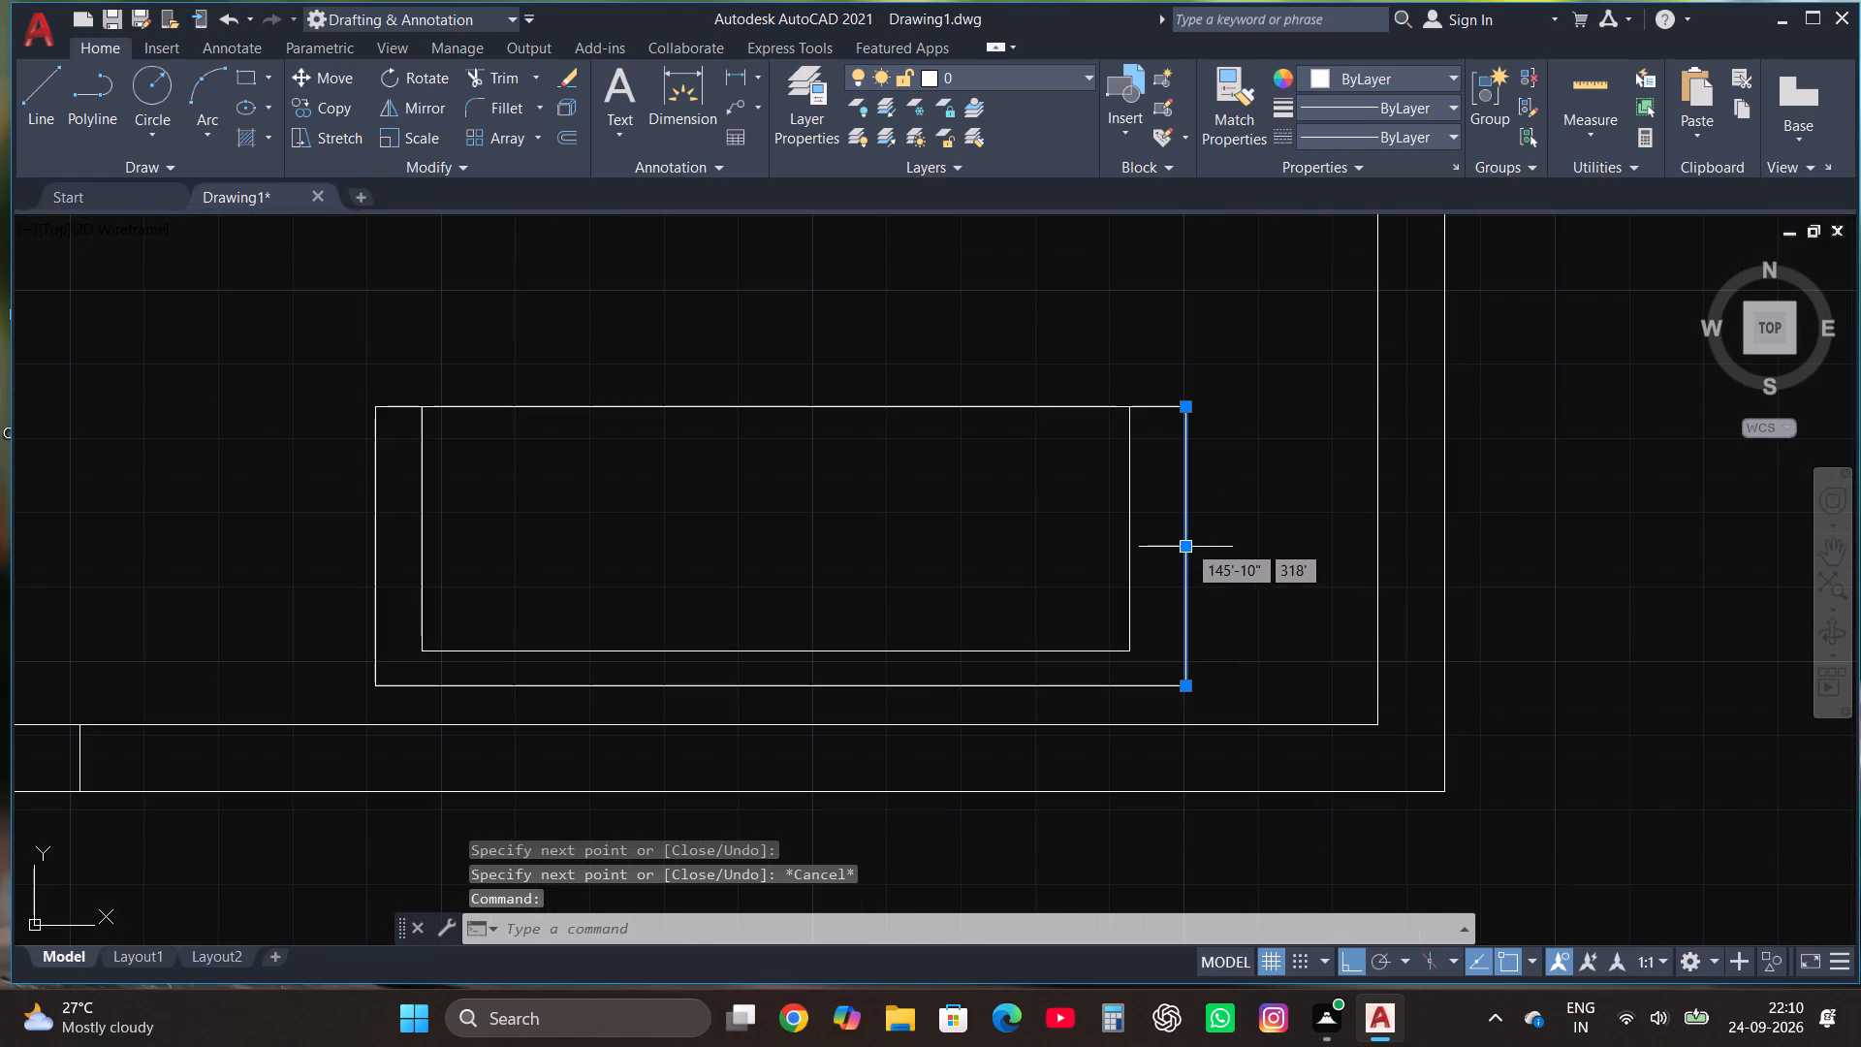
{"action": "left_click", "coordinate": [1186, 543]}
{"action": "left_click", "coordinate": [1176, 543]}
{"action": "key", "text": "Escape"}
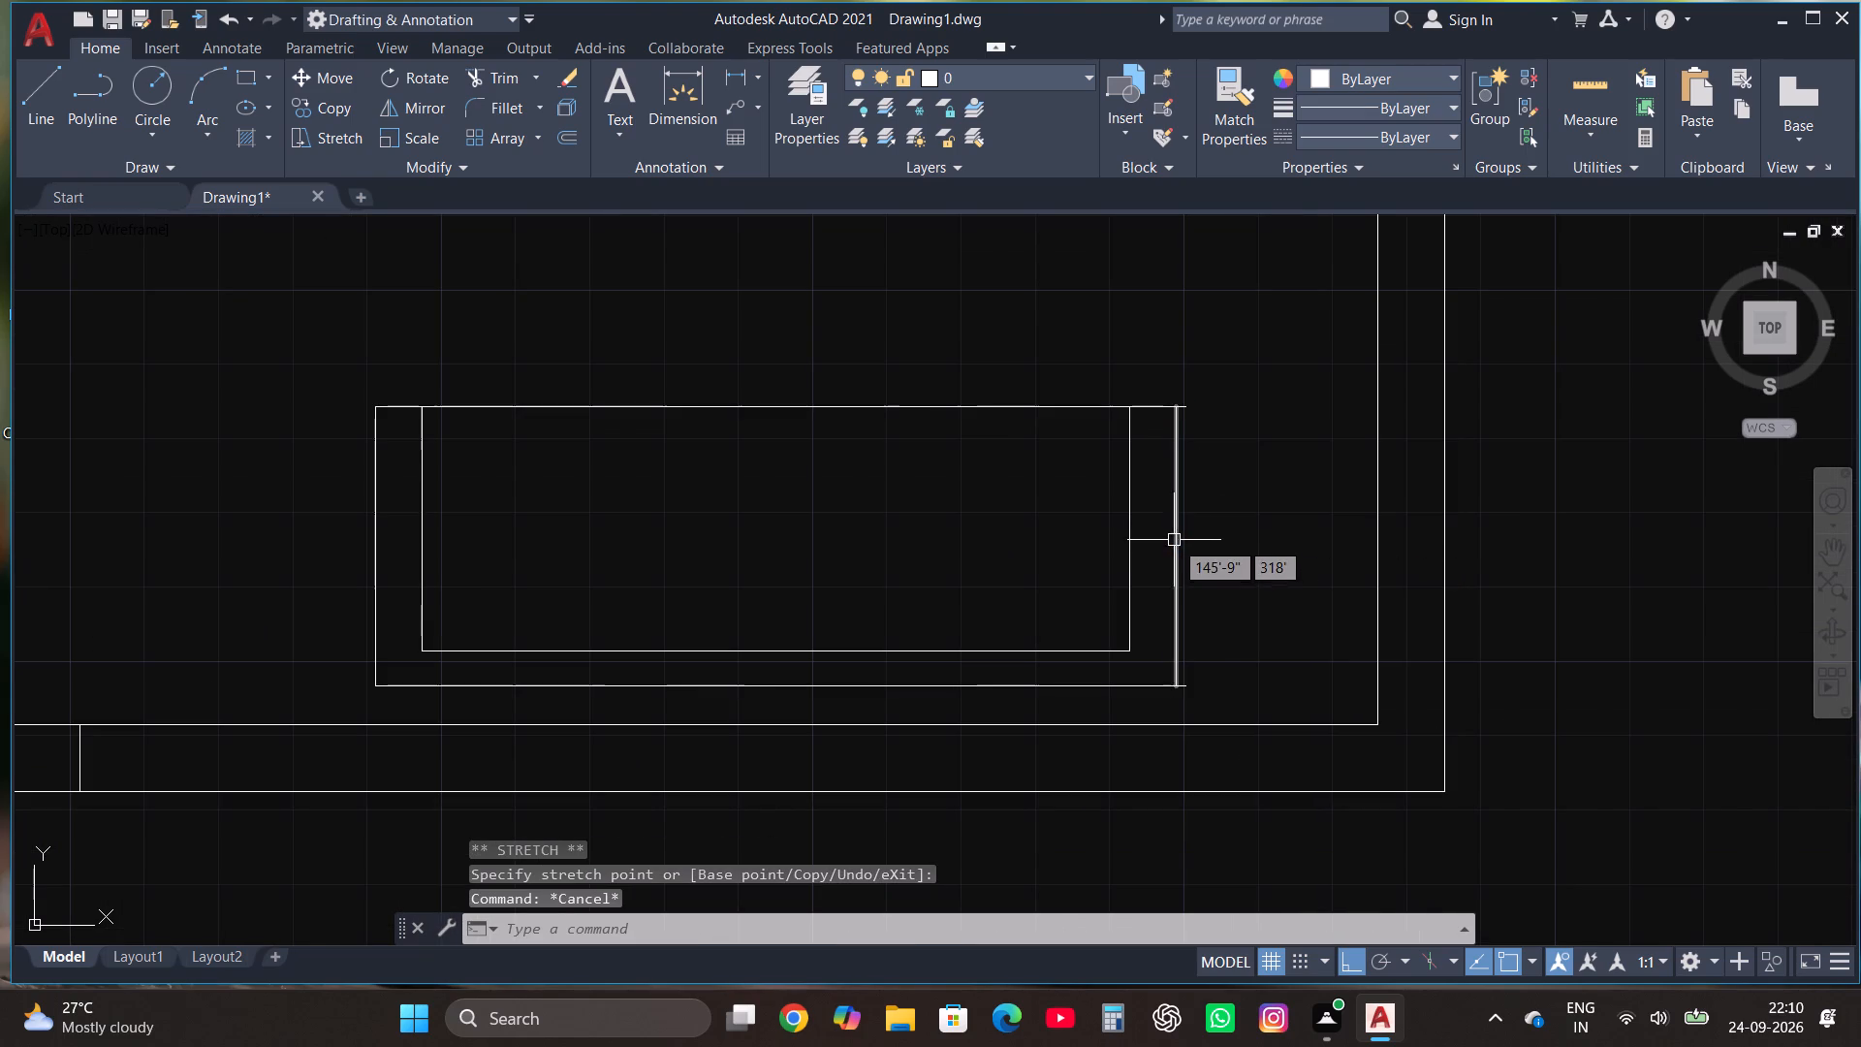
Trim the overshooting line ends at the sofa outline's upper-right and lower-right corners.
{"action": "left_click", "coordinate": [494, 82]}
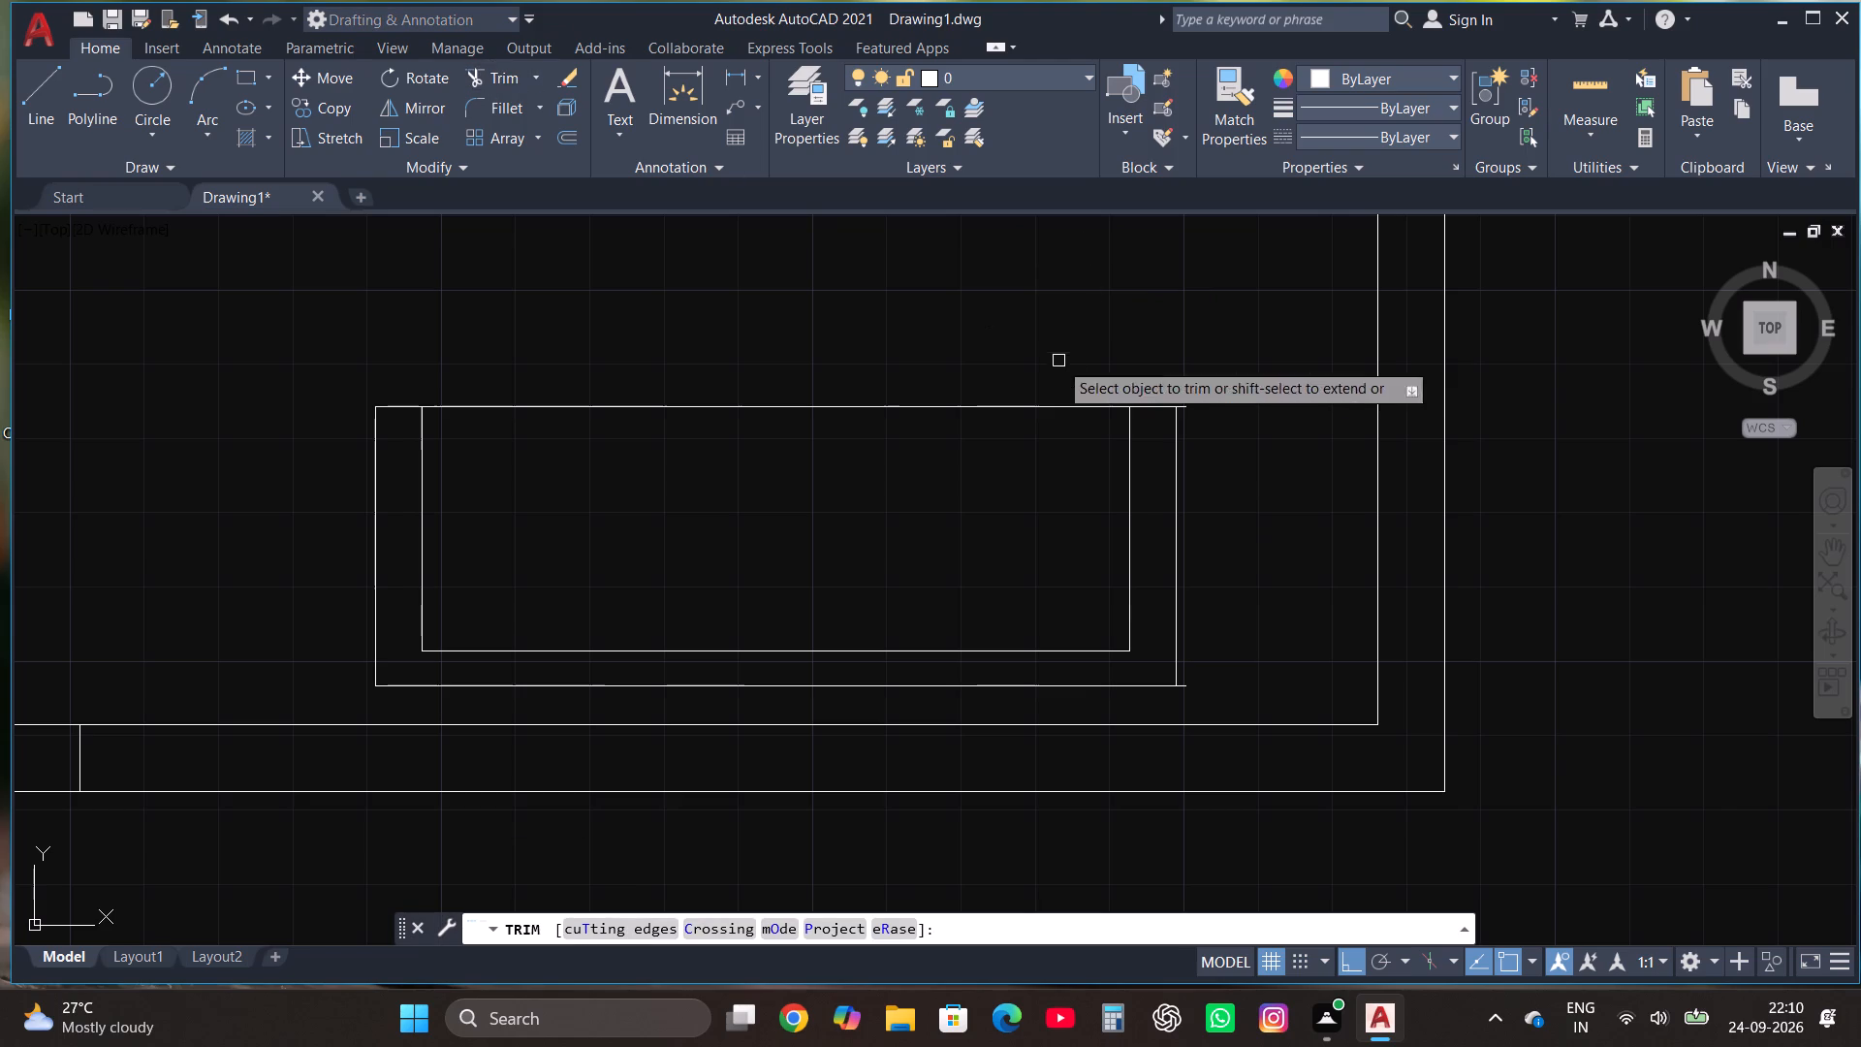
{"action": "left_click", "coordinate": [1187, 409]}
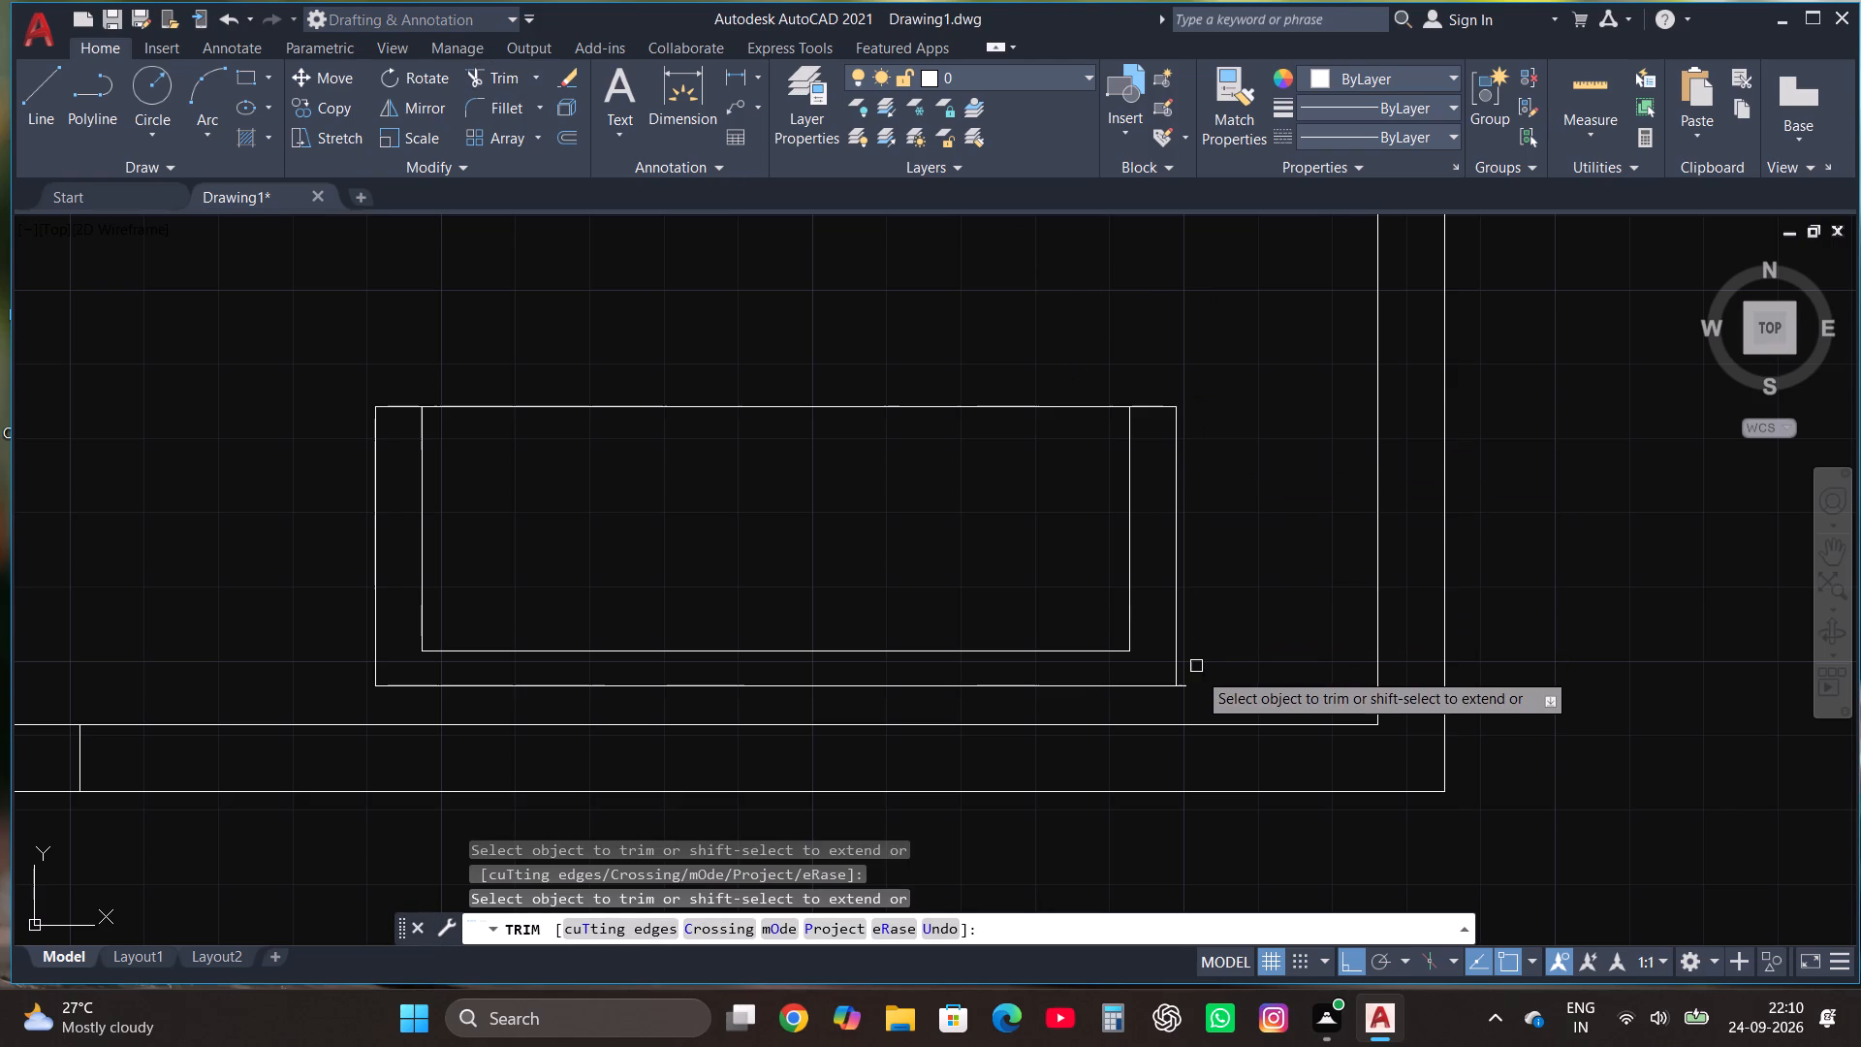
{"action": "left_click", "coordinate": [1188, 683]}
{"action": "key", "text": "Escape"}
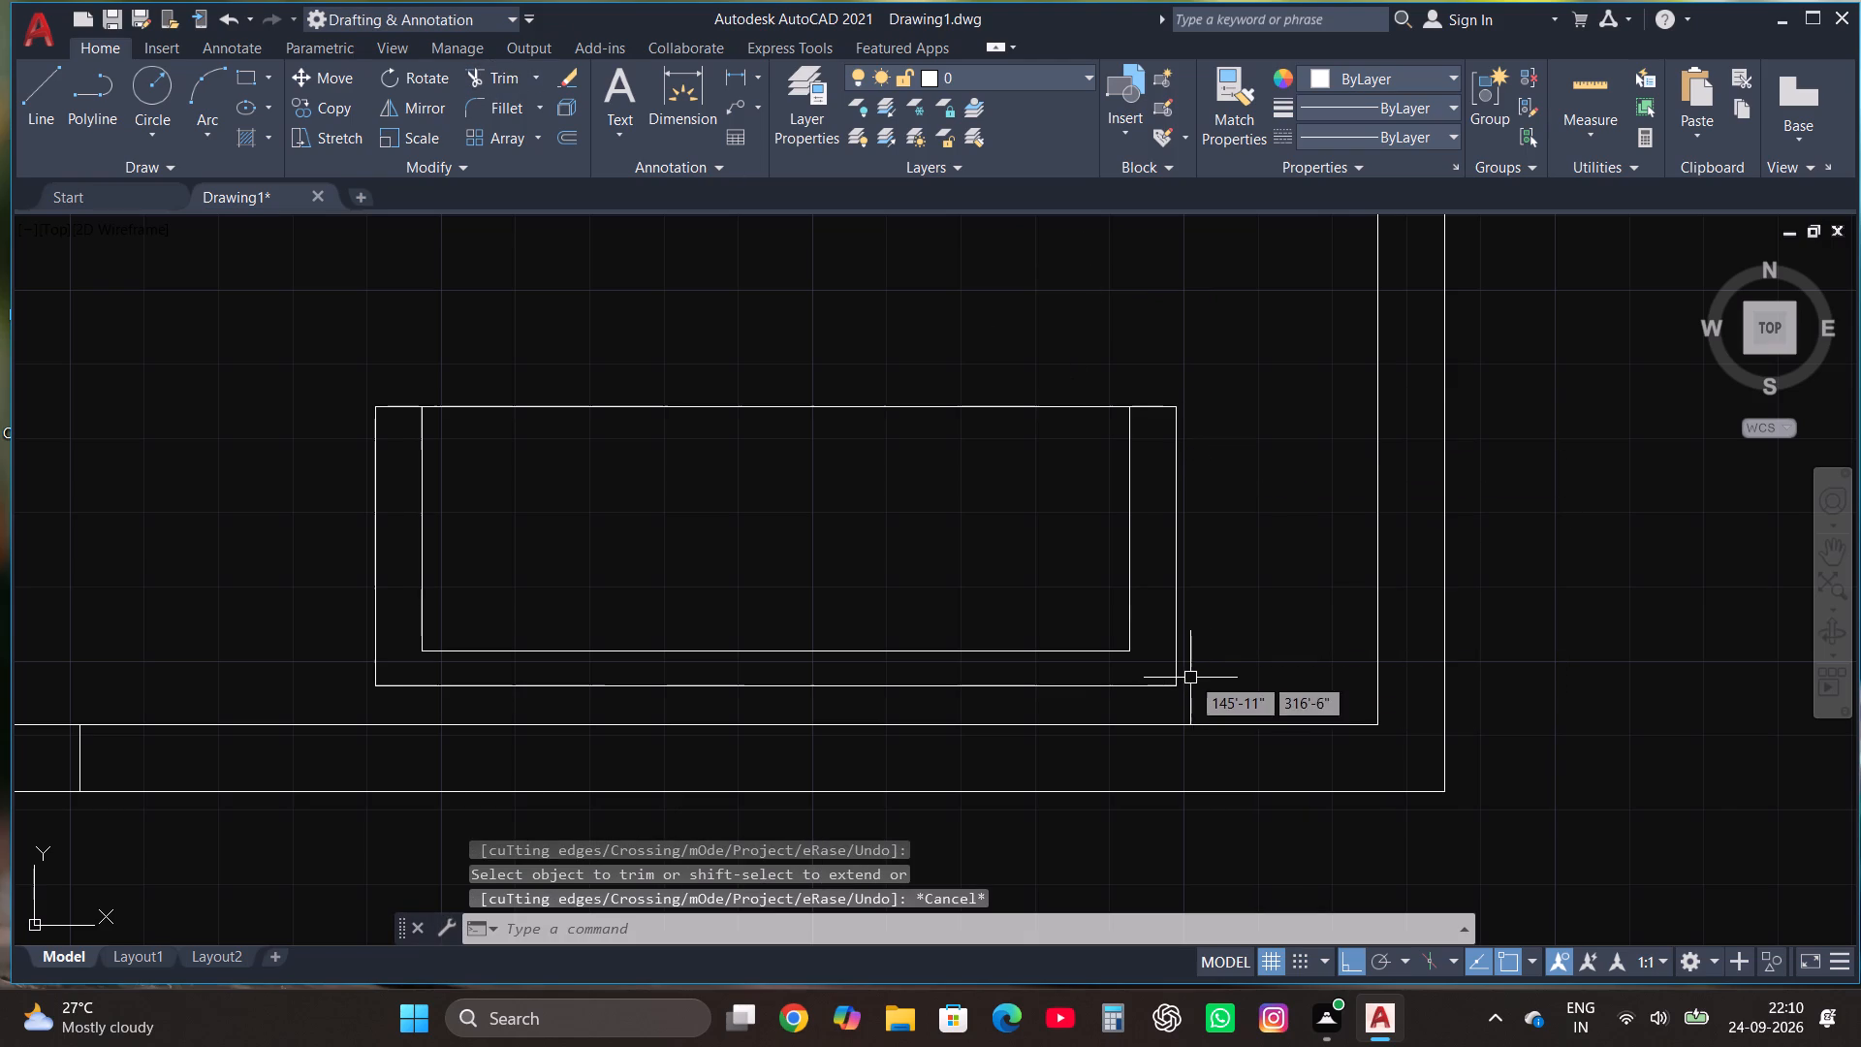
Draw a vertical seat divider up from the inner seat rectangle's bottom edge and trim its overshoot above the sofa's top edge.
{"action": "left_click", "coordinate": [41, 80]}
{"action": "left_click", "coordinate": [619, 650]}
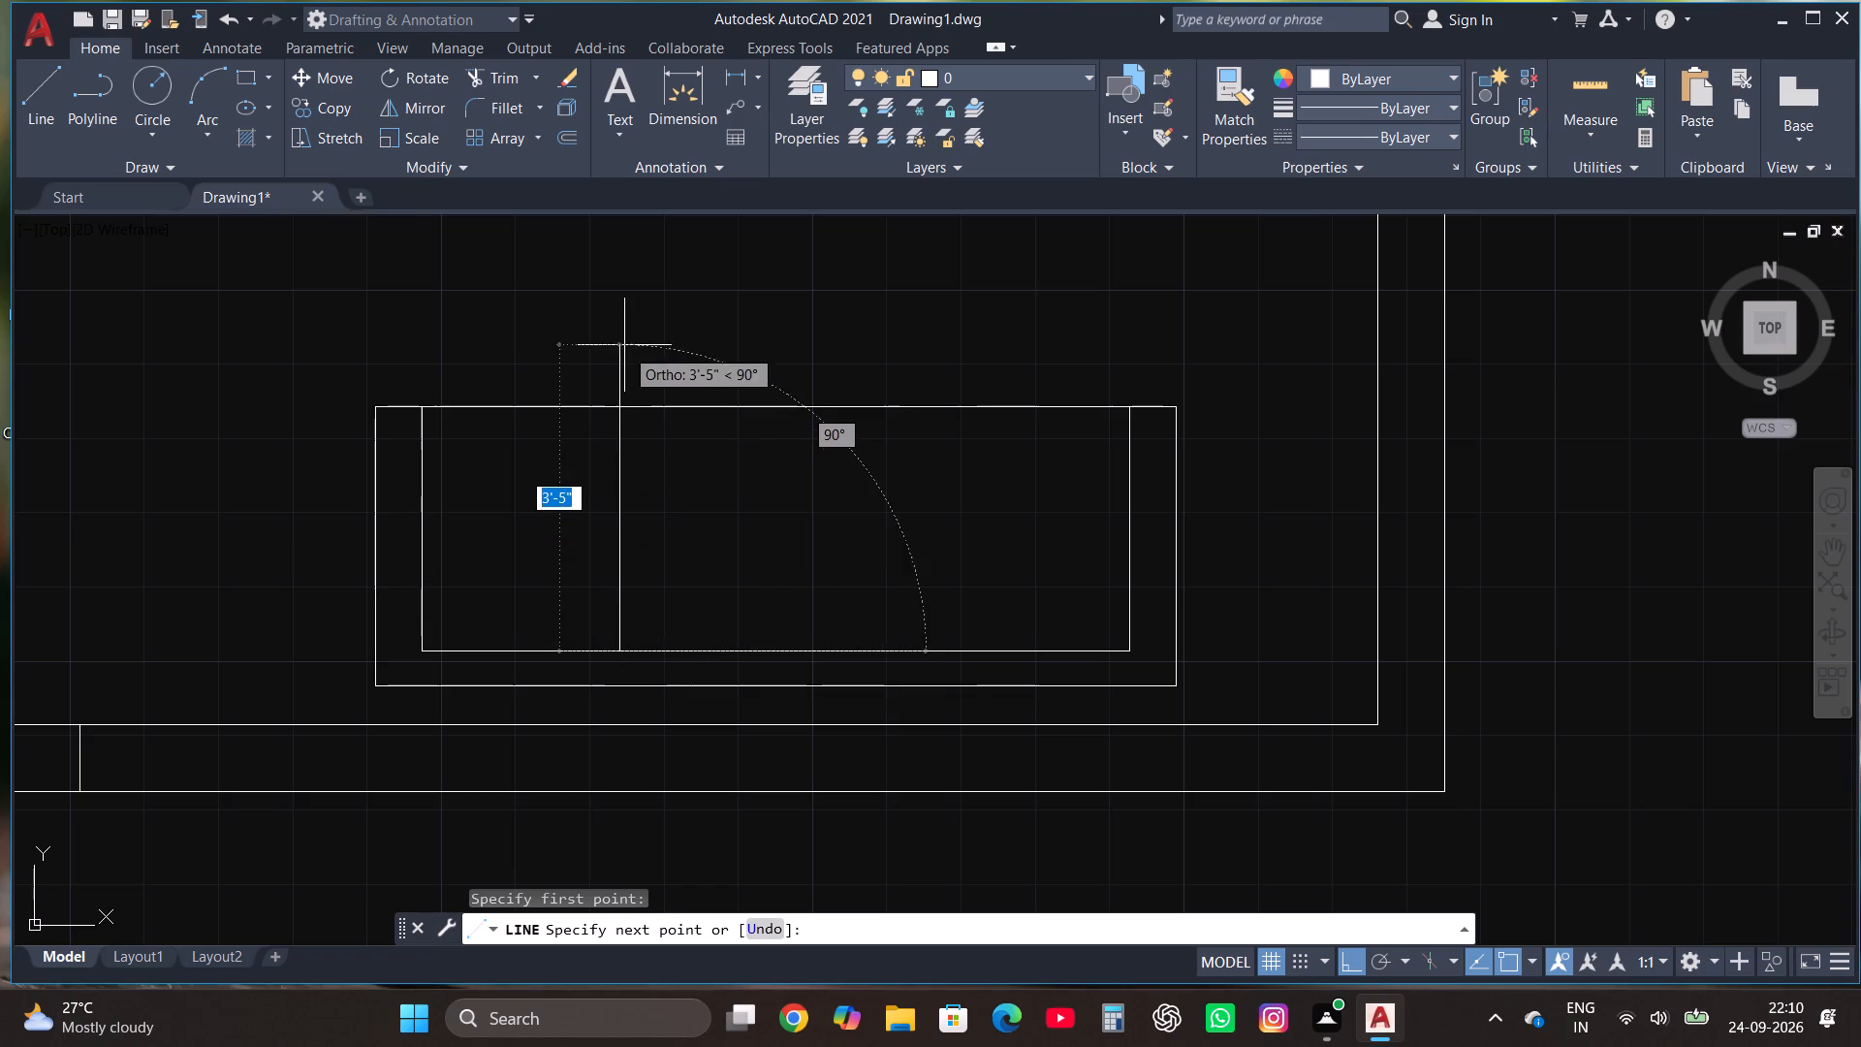
{"action": "left_click", "coordinate": [624, 343]}
{"action": "key", "text": "Escape"}
{"action": "left_click", "coordinate": [506, 84]}
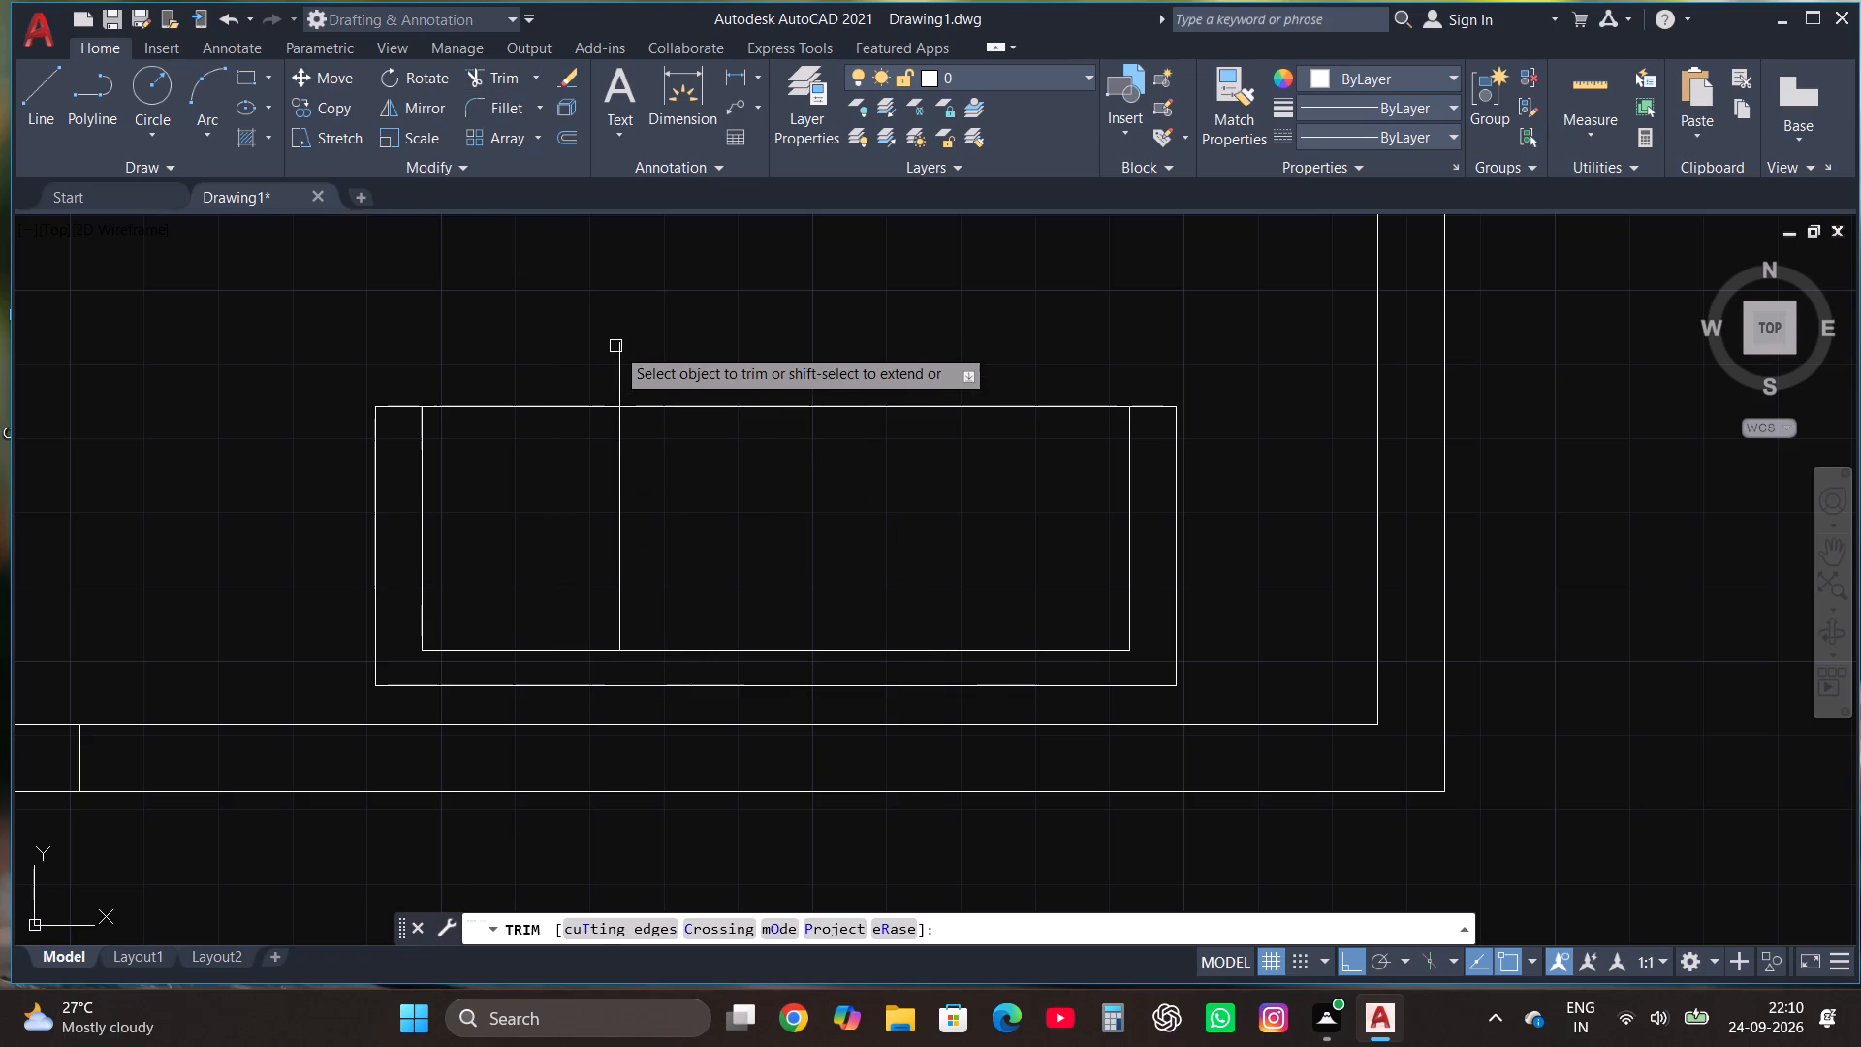
{"action": "left_click", "coordinate": [625, 355]}
{"action": "key", "text": "Escape"}
Copy the seat divider about 2'-11" horizontally to the right to form a second divider.
{"action": "left_click", "coordinate": [630, 459]}
{"action": "left_click", "coordinate": [598, 436]}
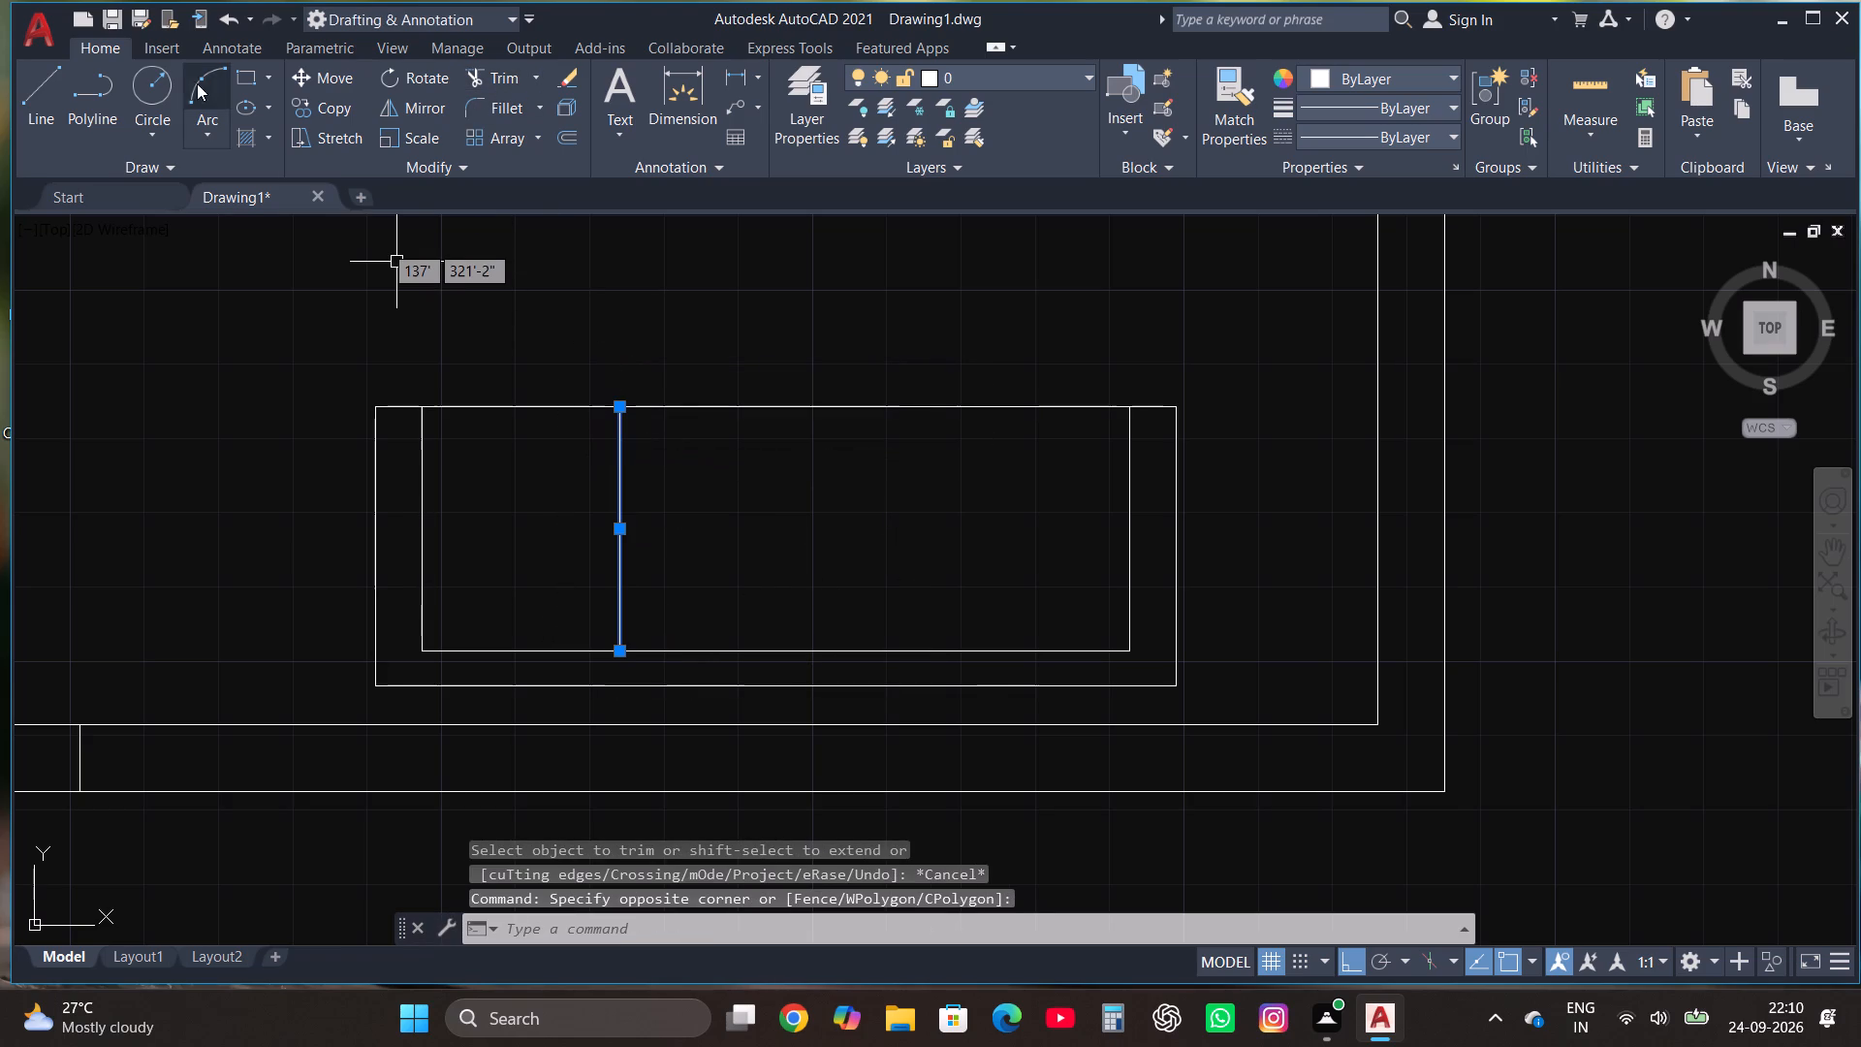
{"action": "left_click", "coordinate": [319, 98]}
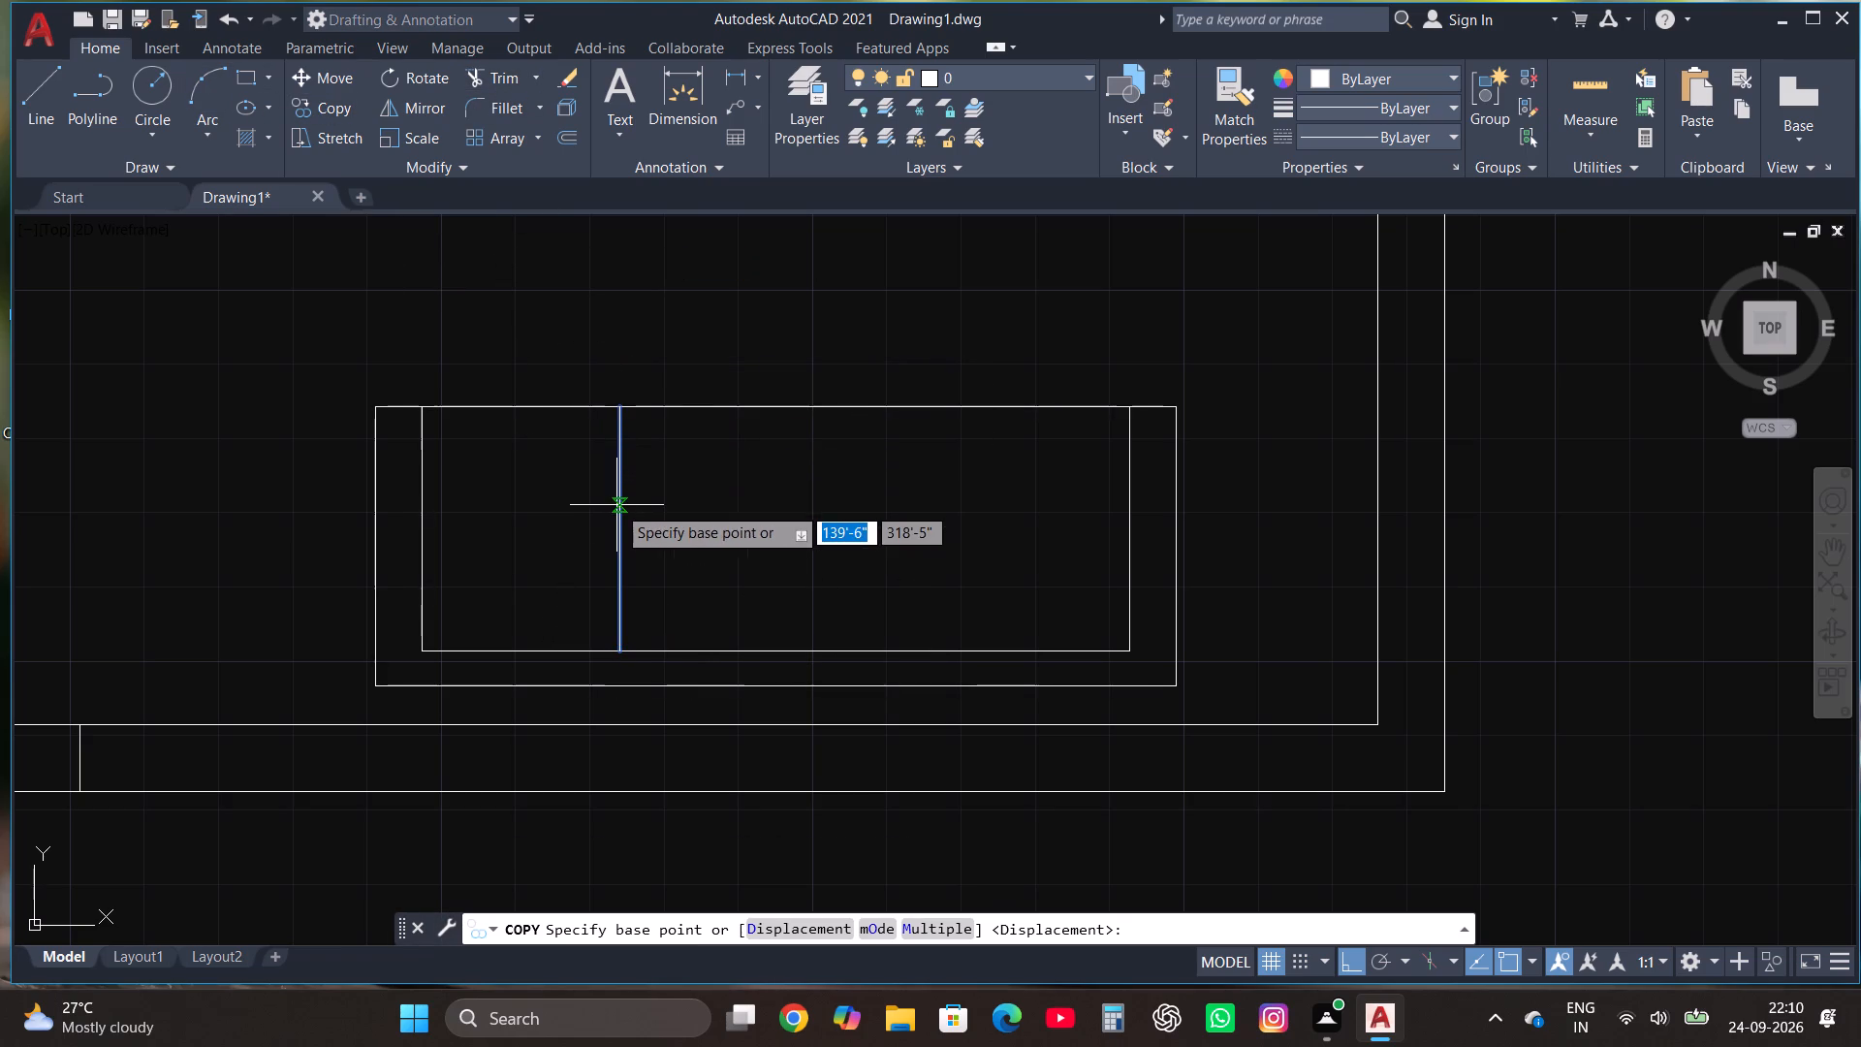
{"action": "left_click", "coordinate": [616, 505]}
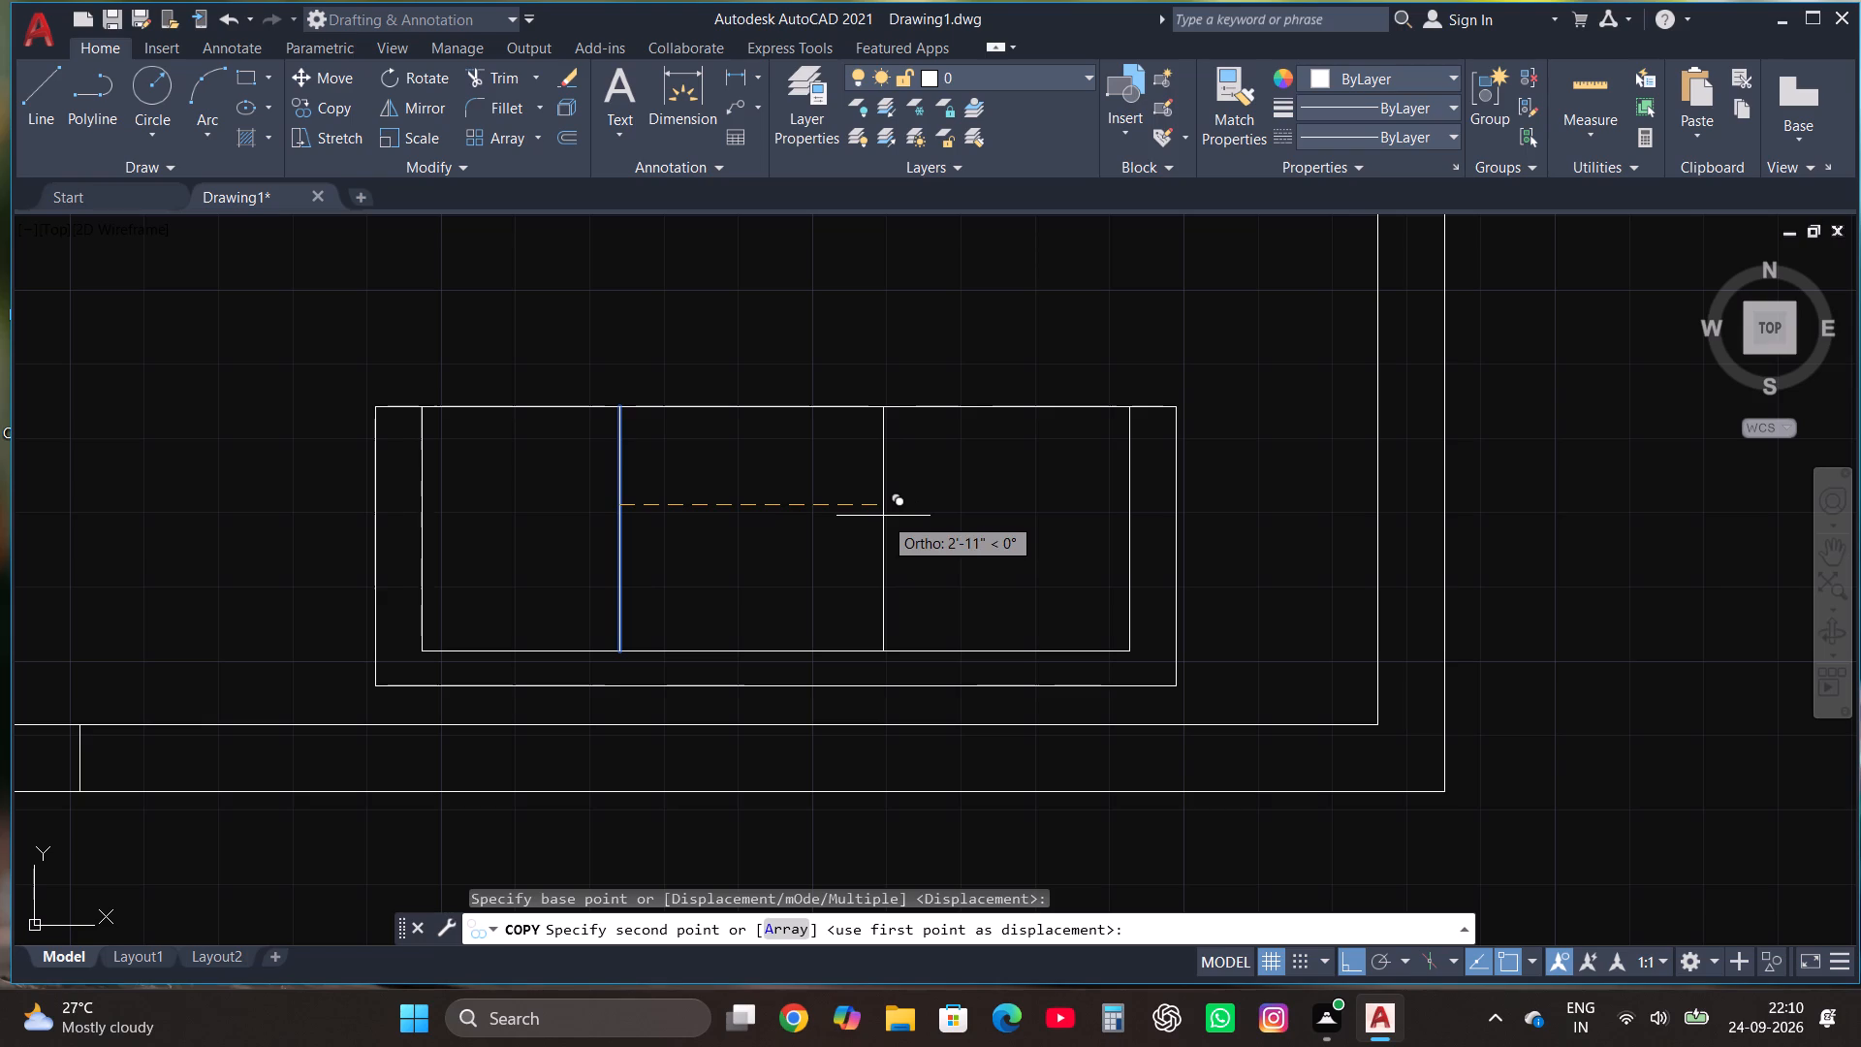
{"action": "left_click", "coordinate": [883, 516]}
Nudge both seat dividers slightly to the right by their midpoint grips to even out the three seats.
{"action": "left_click", "coordinate": [627, 530]}
{"action": "left_click", "coordinate": [602, 510]}
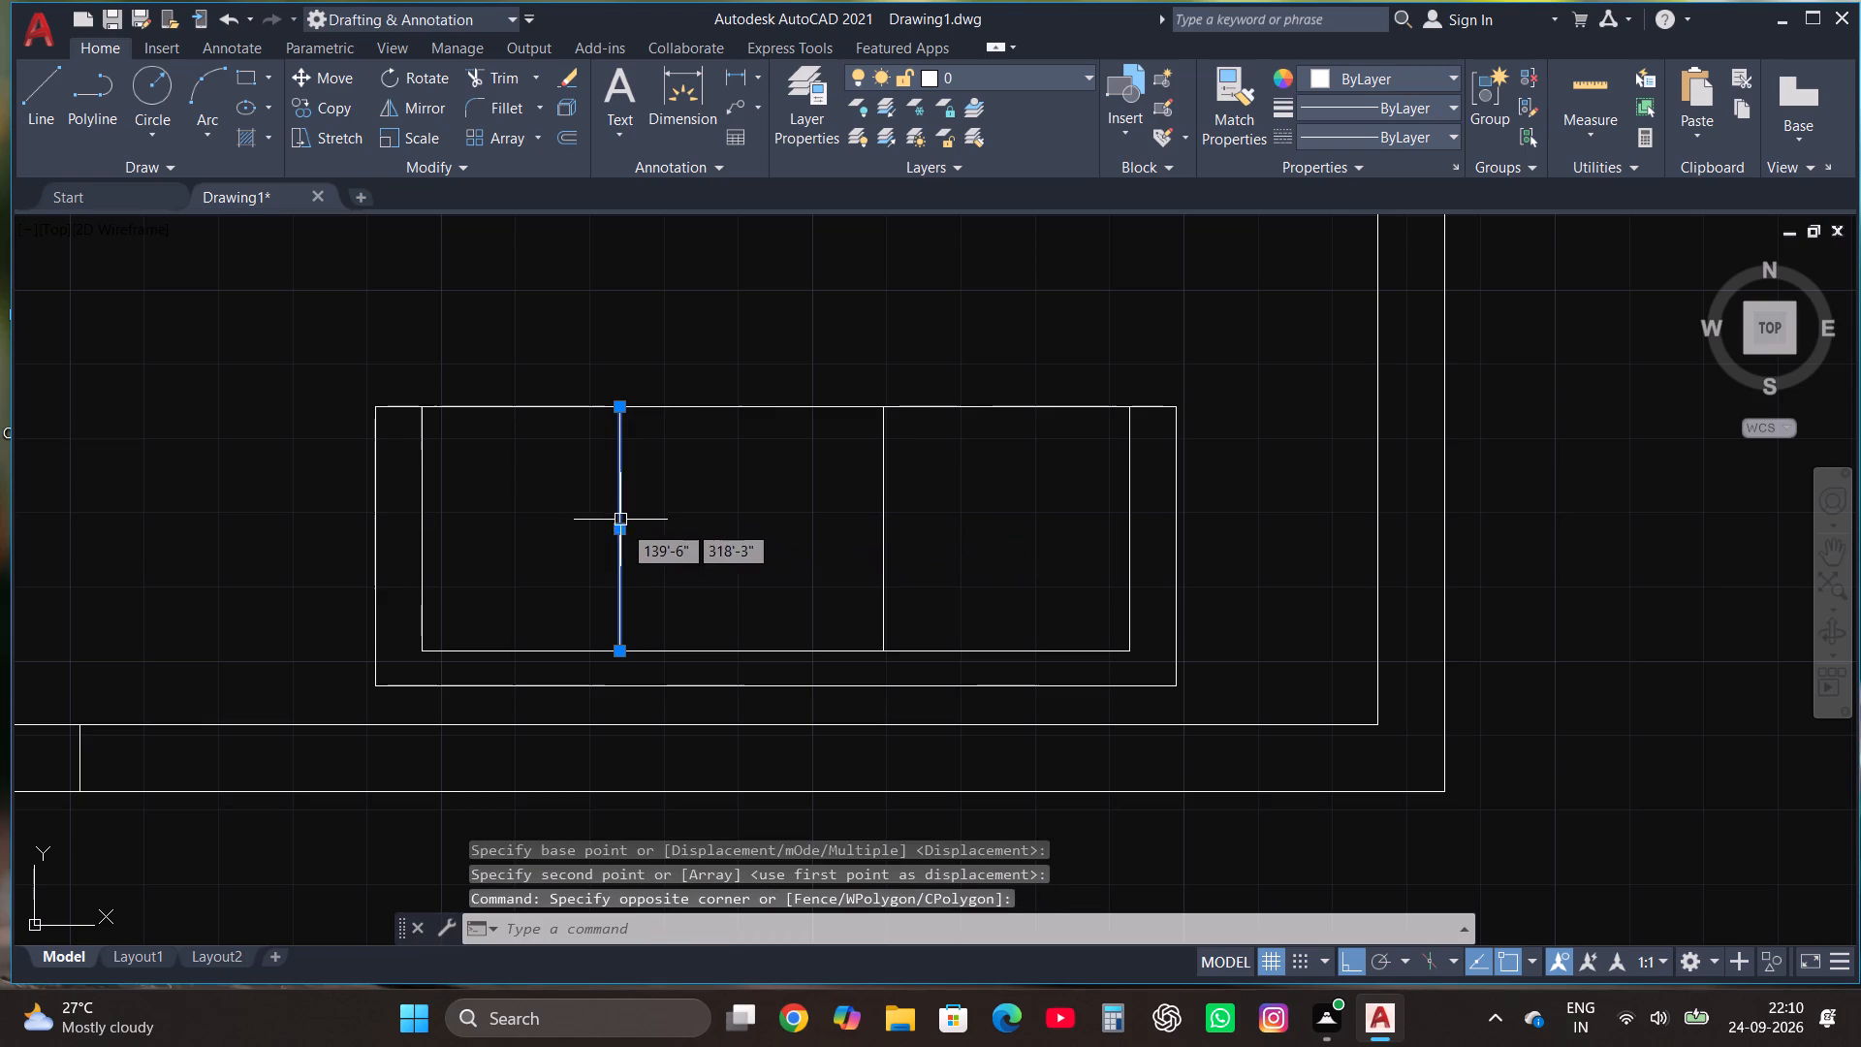
{"action": "left_click", "coordinate": [618, 531]}
{"action": "left_click", "coordinate": [635, 531]}
{"action": "key", "text": "Escape"}
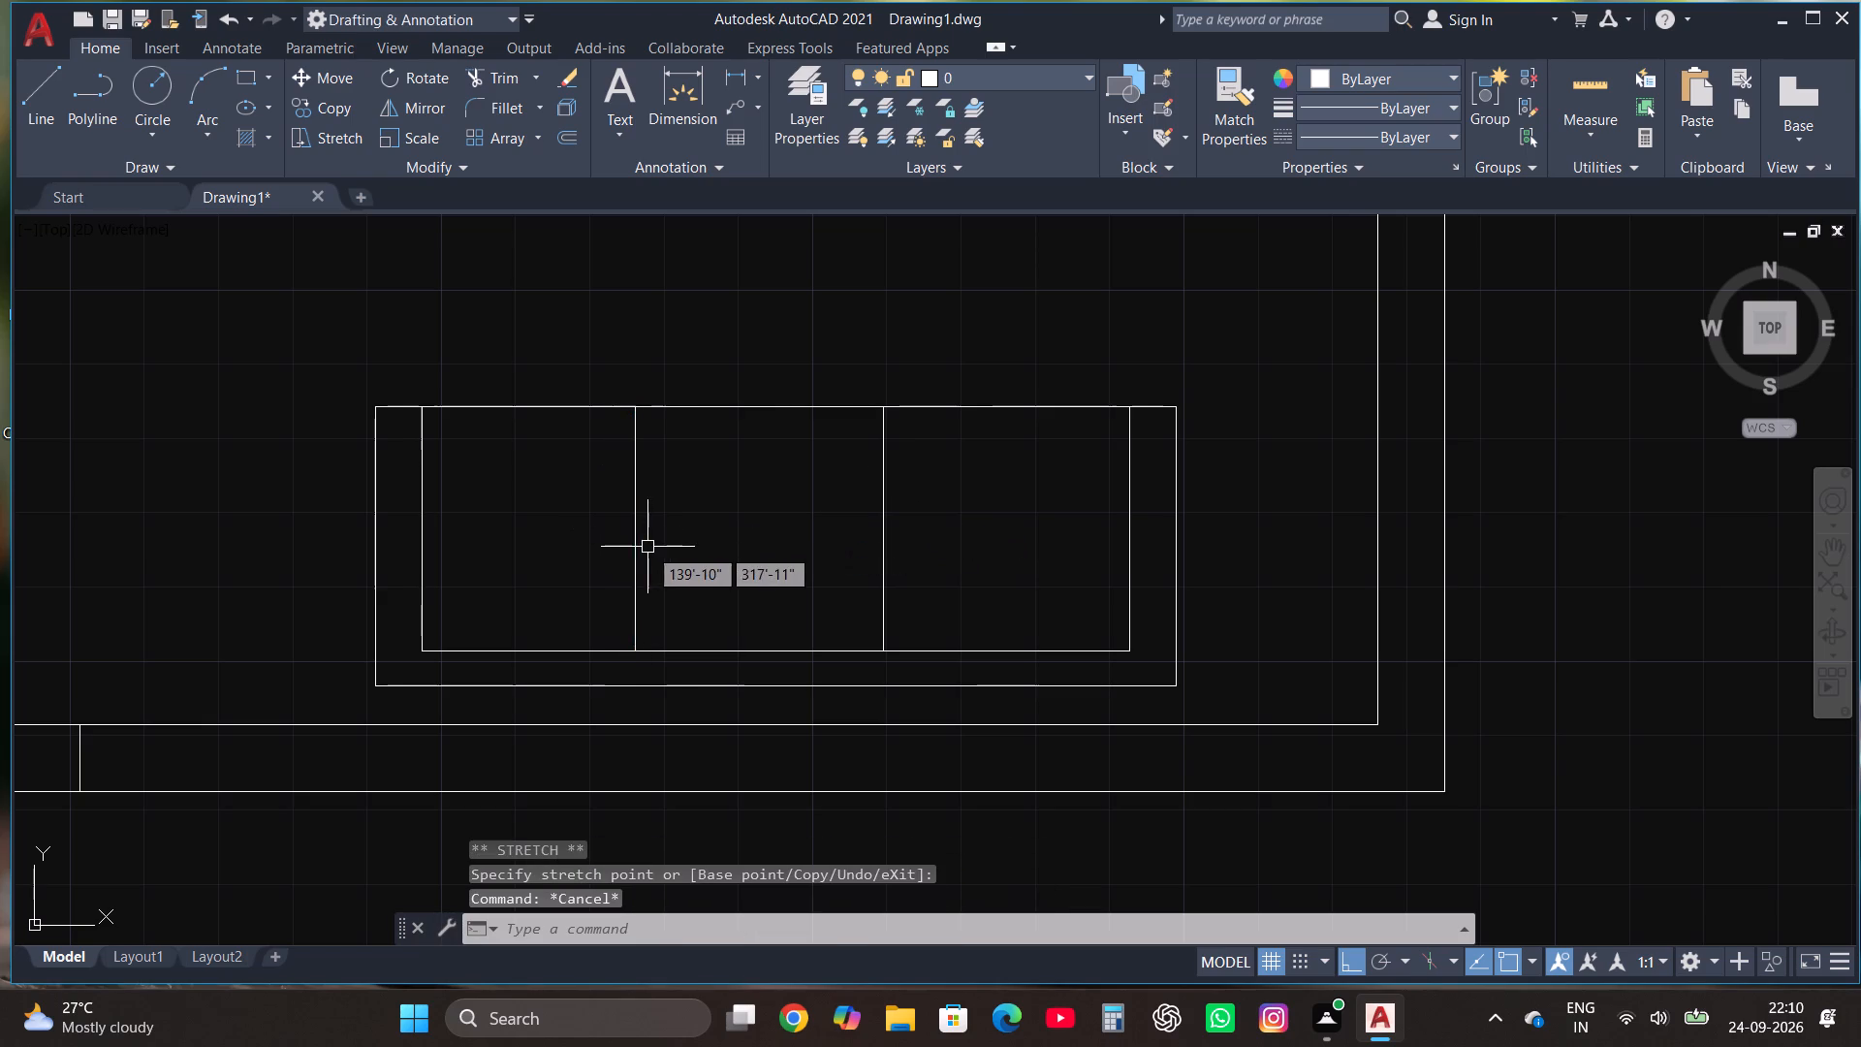
{"action": "scroll", "coordinate": [663, 554], "scroll_direction": "down", "scroll_amount": 2}
{"action": "scroll", "coordinate": [758, 567], "scroll_direction": "up", "scroll_amount": 1}
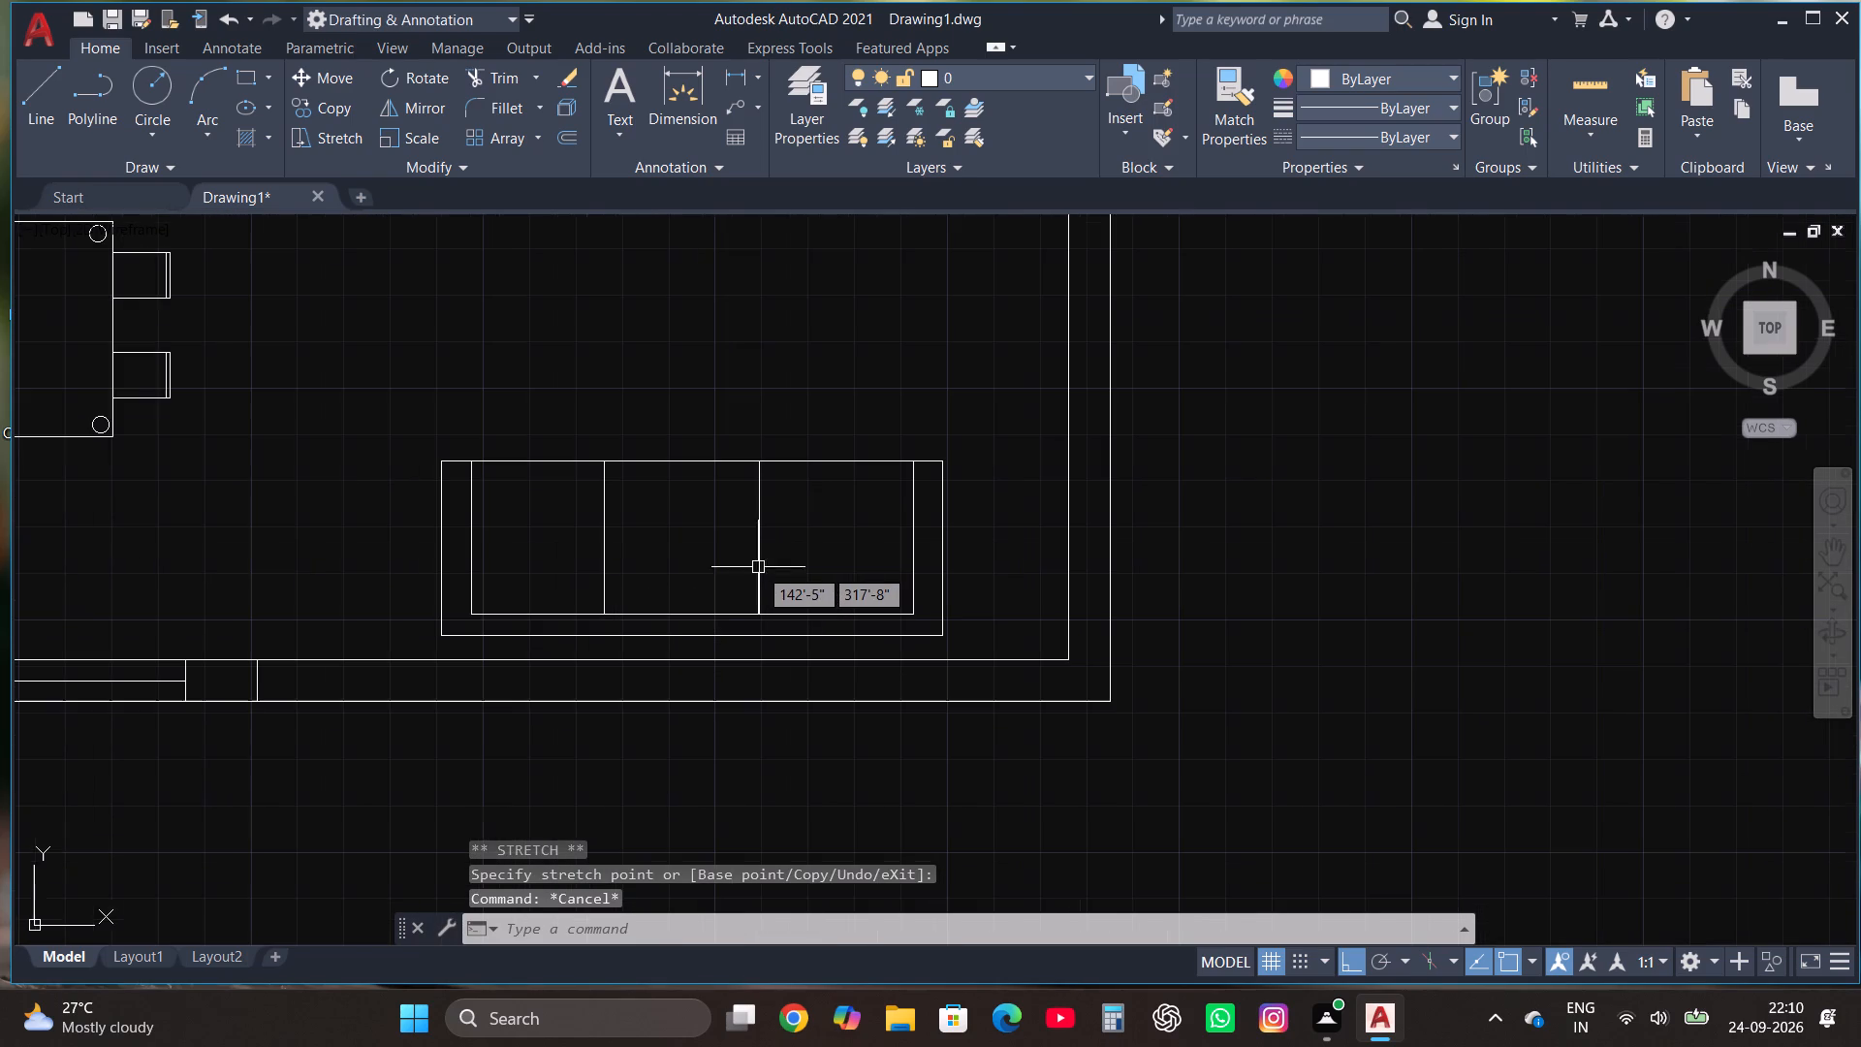
{"action": "scroll", "coordinate": [758, 567], "scroll_direction": "up", "scroll_amount": 1}
{"action": "left_click", "coordinate": [758, 567]}
{"action": "left_click", "coordinate": [755, 517]}
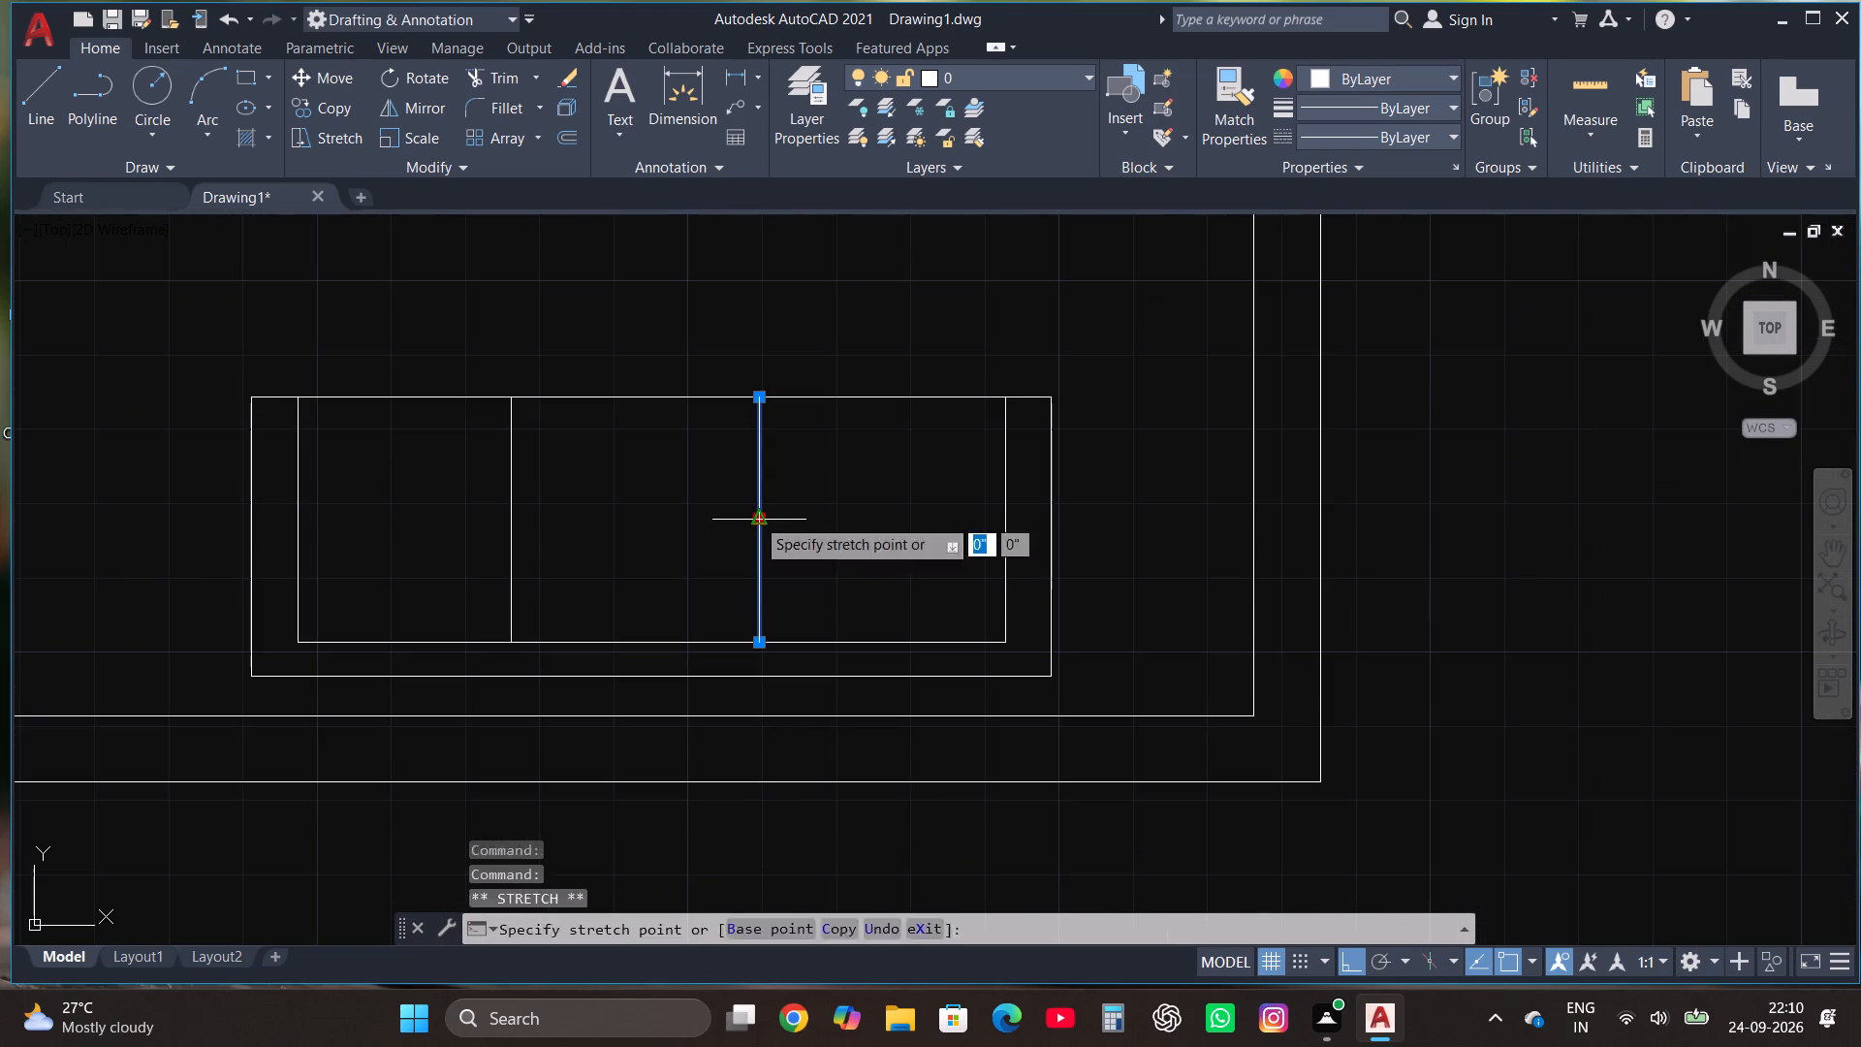
{"action": "left_click", "coordinate": [767, 521]}
{"action": "key", "text": "Escape"}
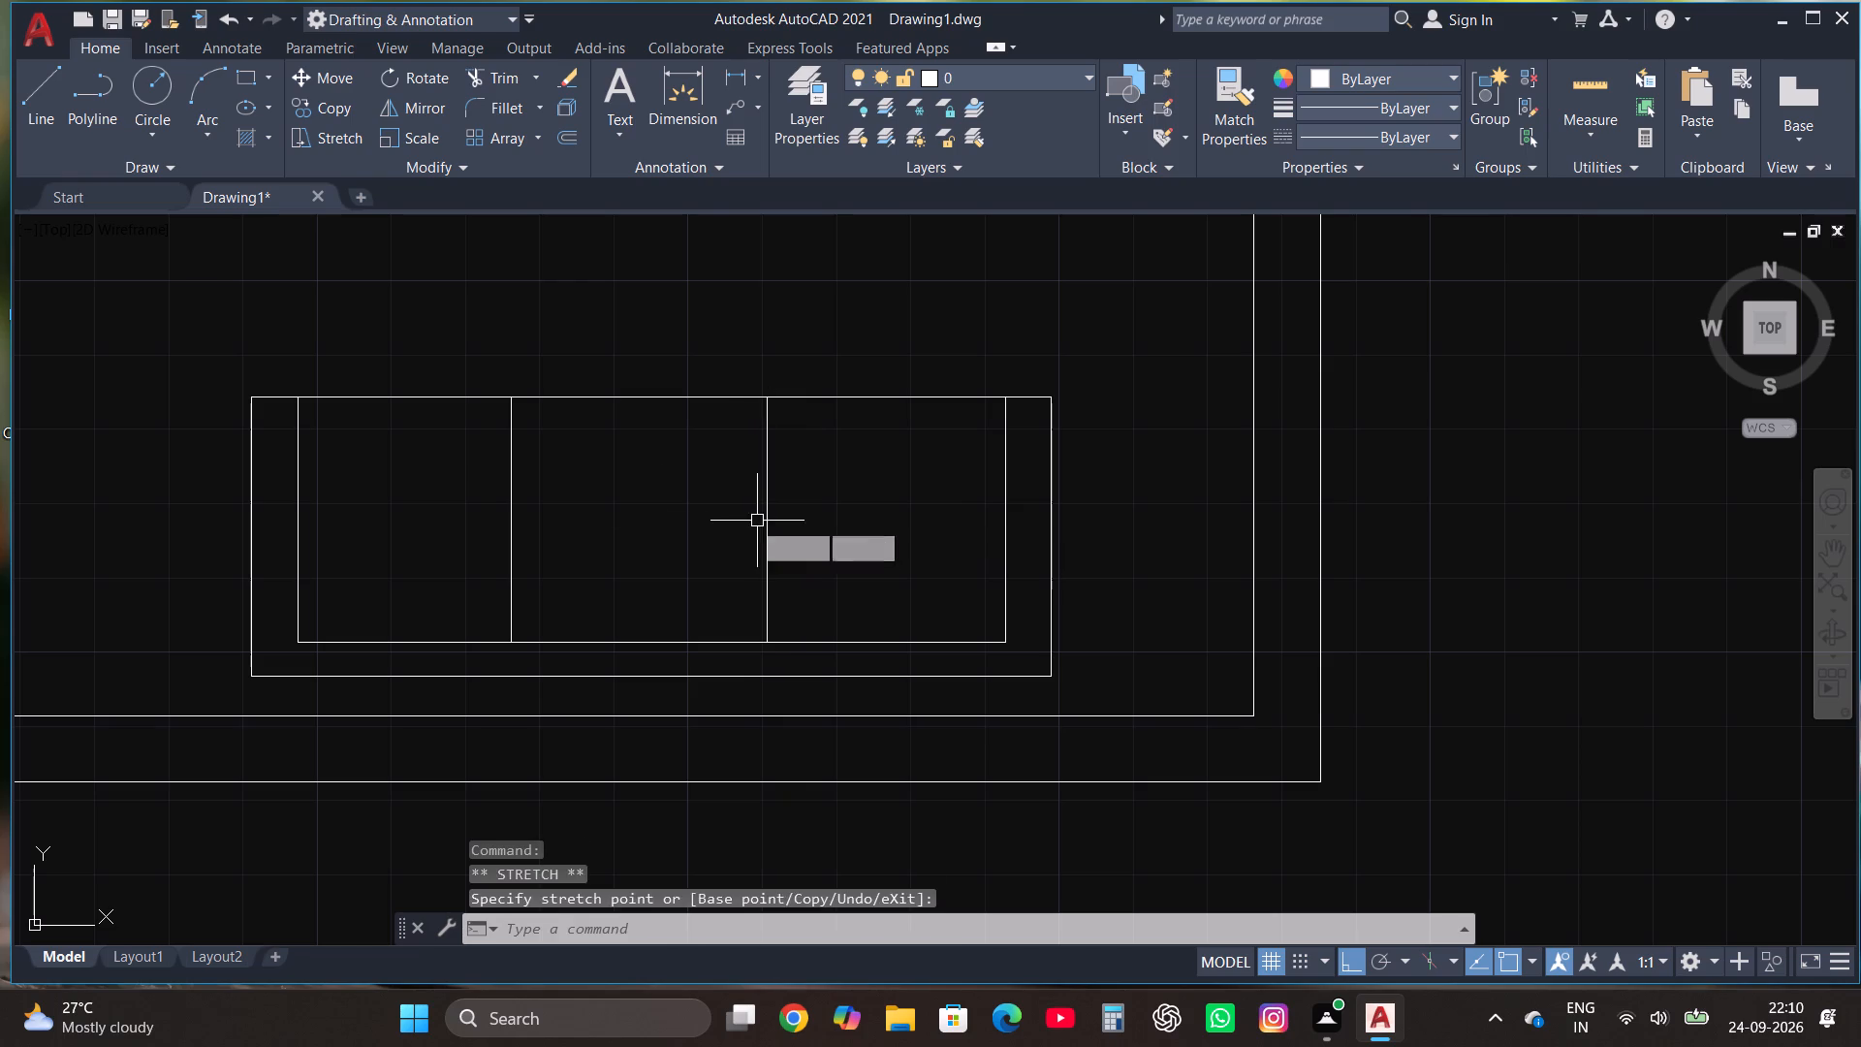
{"action": "left_click", "coordinate": [509, 506]}
{"action": "left_click", "coordinate": [513, 519]}
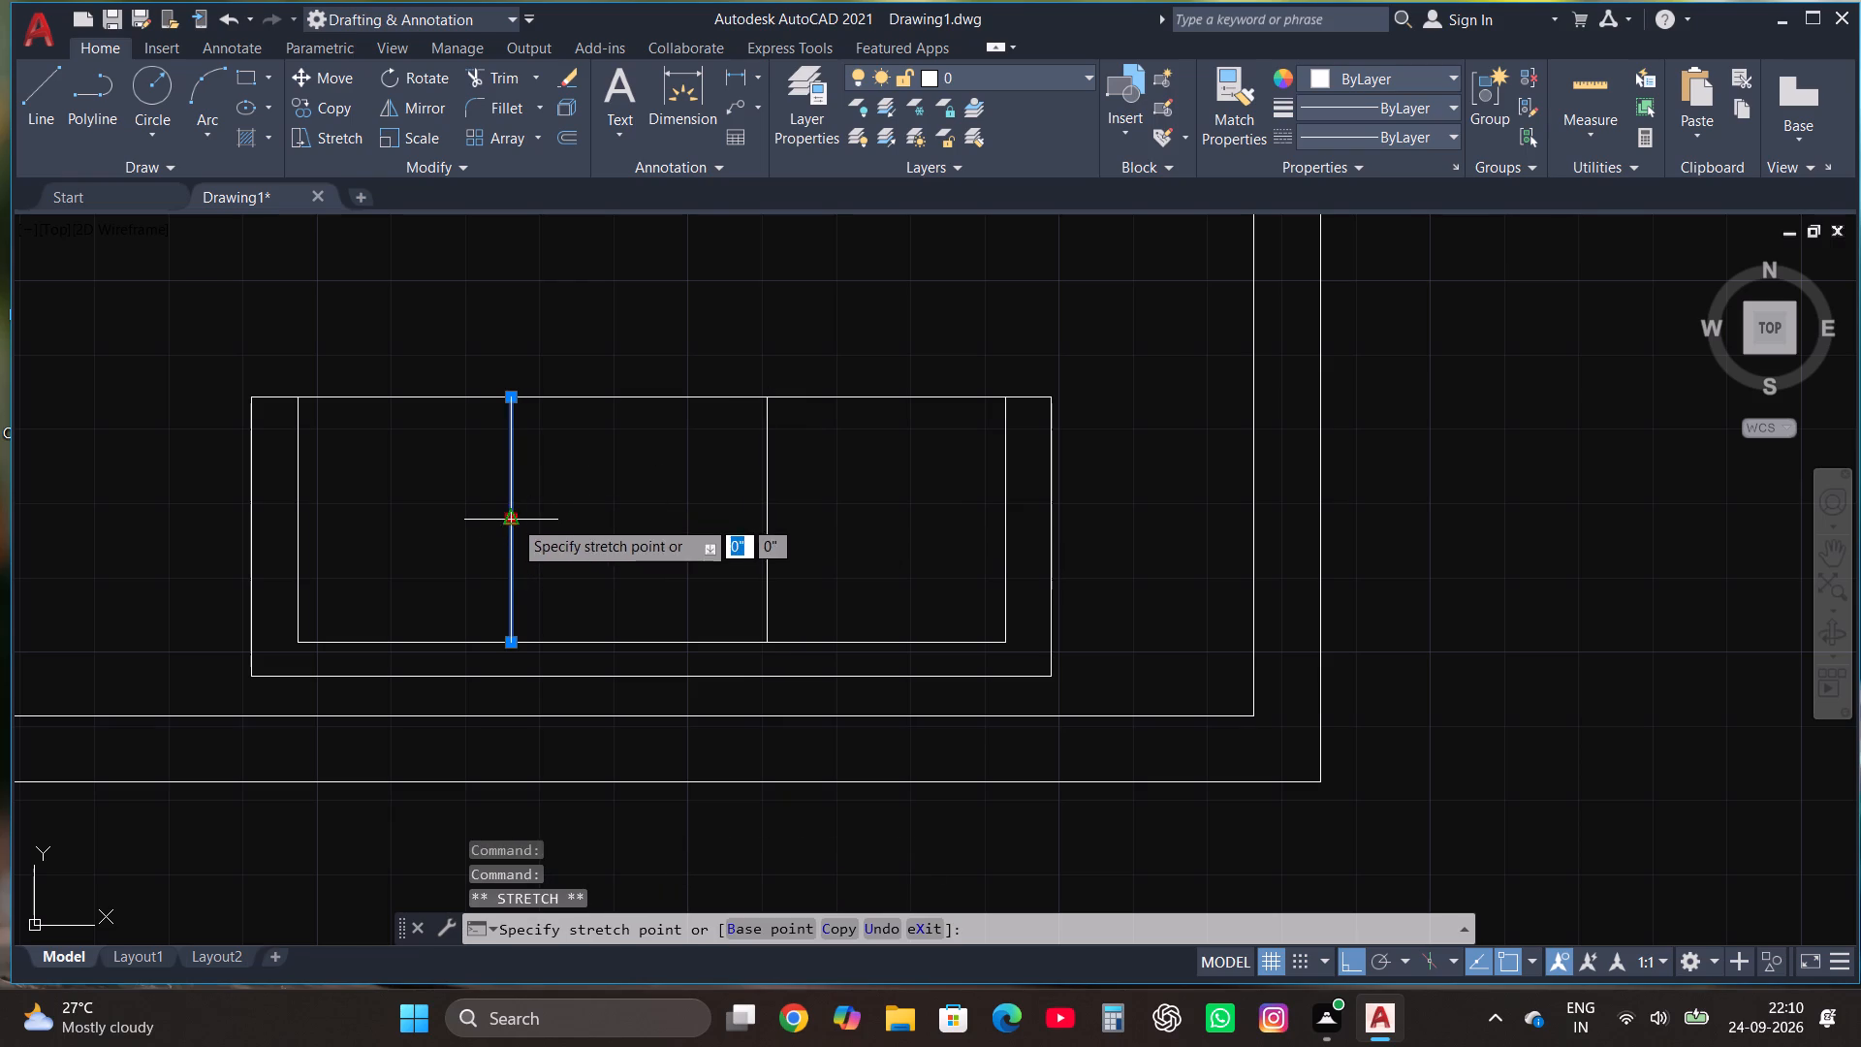
{"action": "left_click", "coordinate": [523, 520]}
{"action": "key", "text": "Escape"}
Copy the complete three-seat sofa horizontally into the empty area outside the right exterior wall.
{"action": "scroll", "coordinate": [803, 542], "scroll_direction": "down", "scroll_amount": 2}
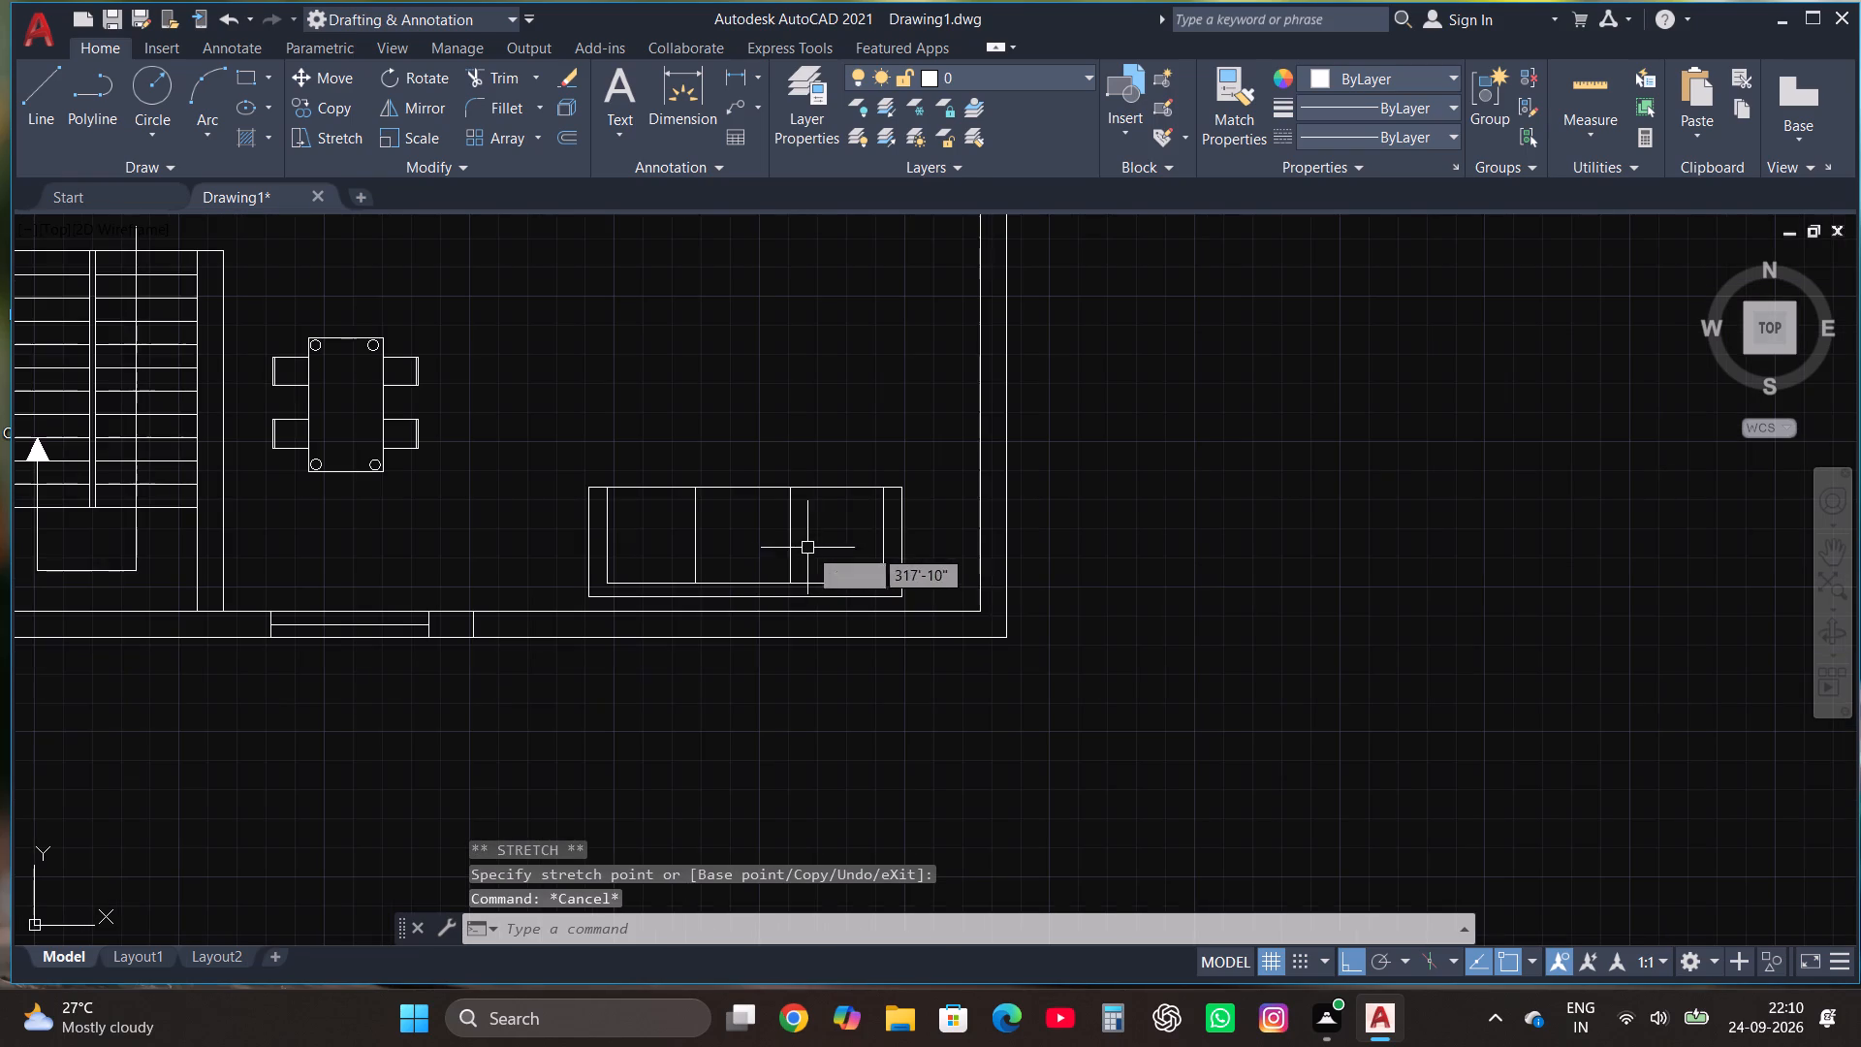
{"action": "left_click", "coordinate": [921, 592]}
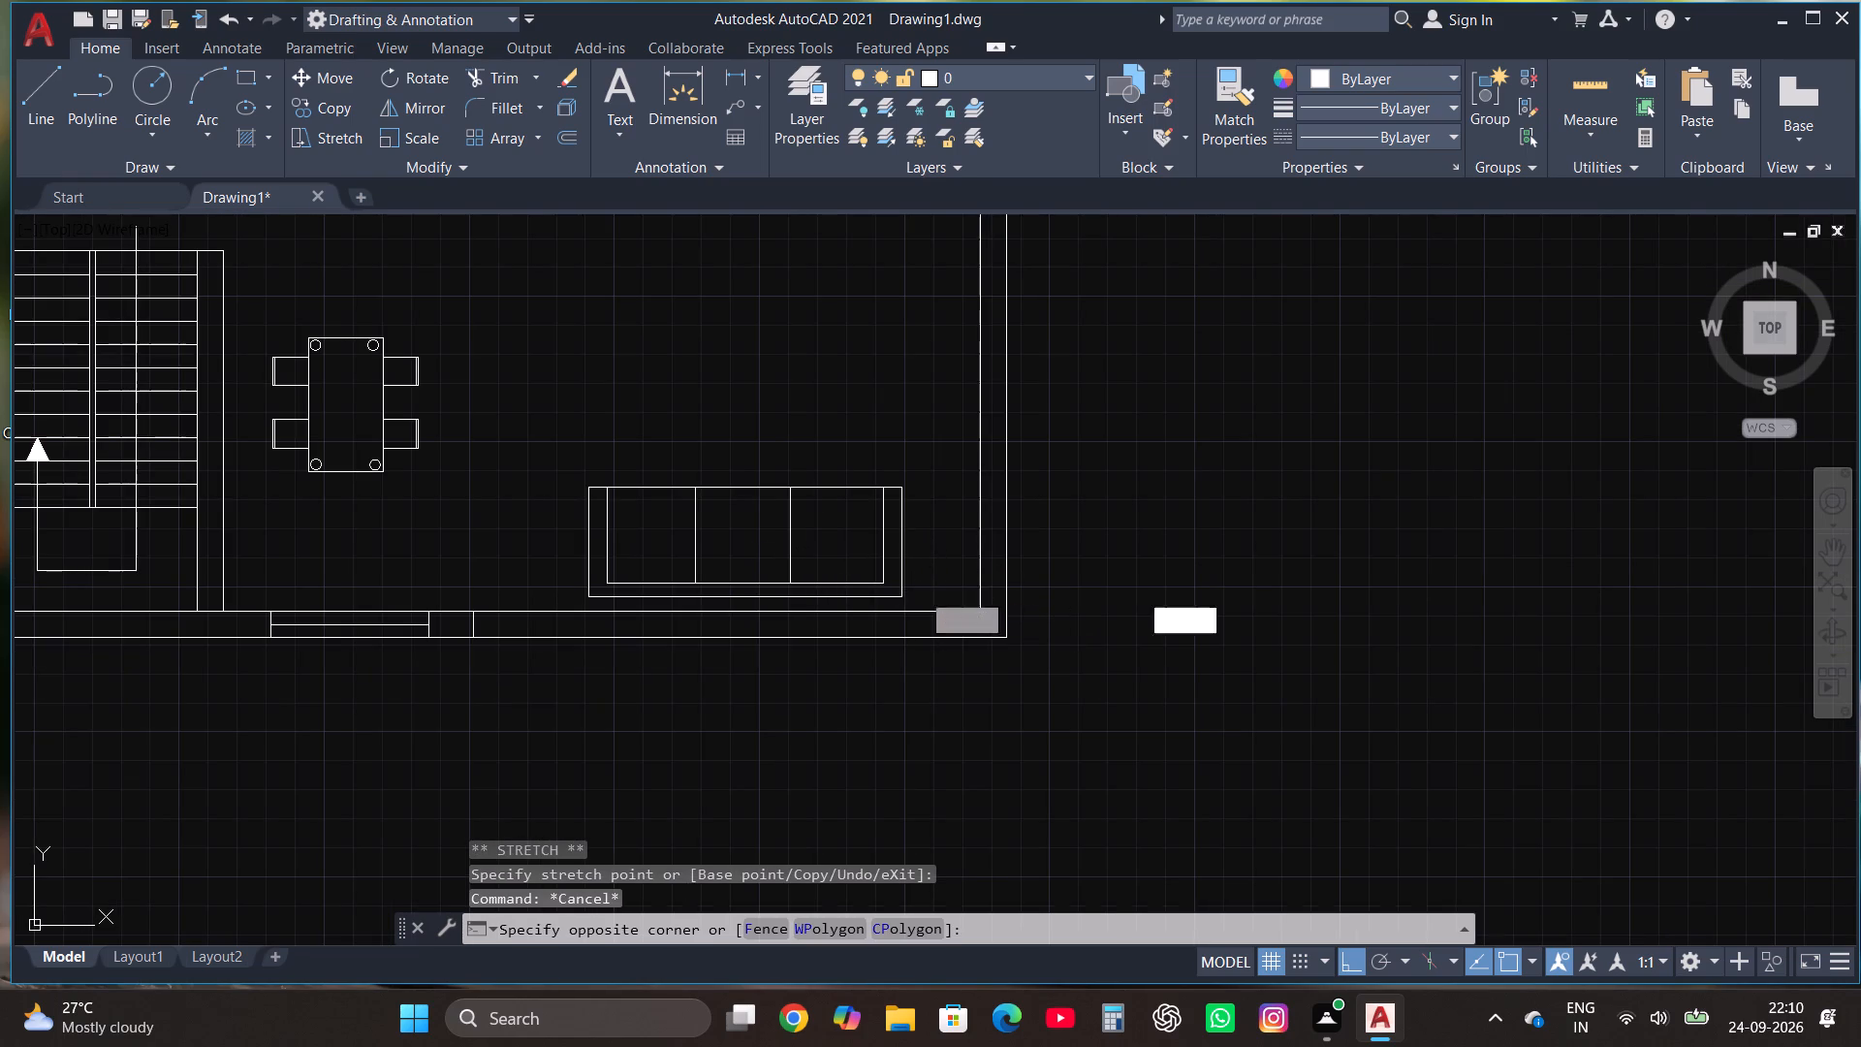
{"action": "left_click", "coordinate": [544, 443]}
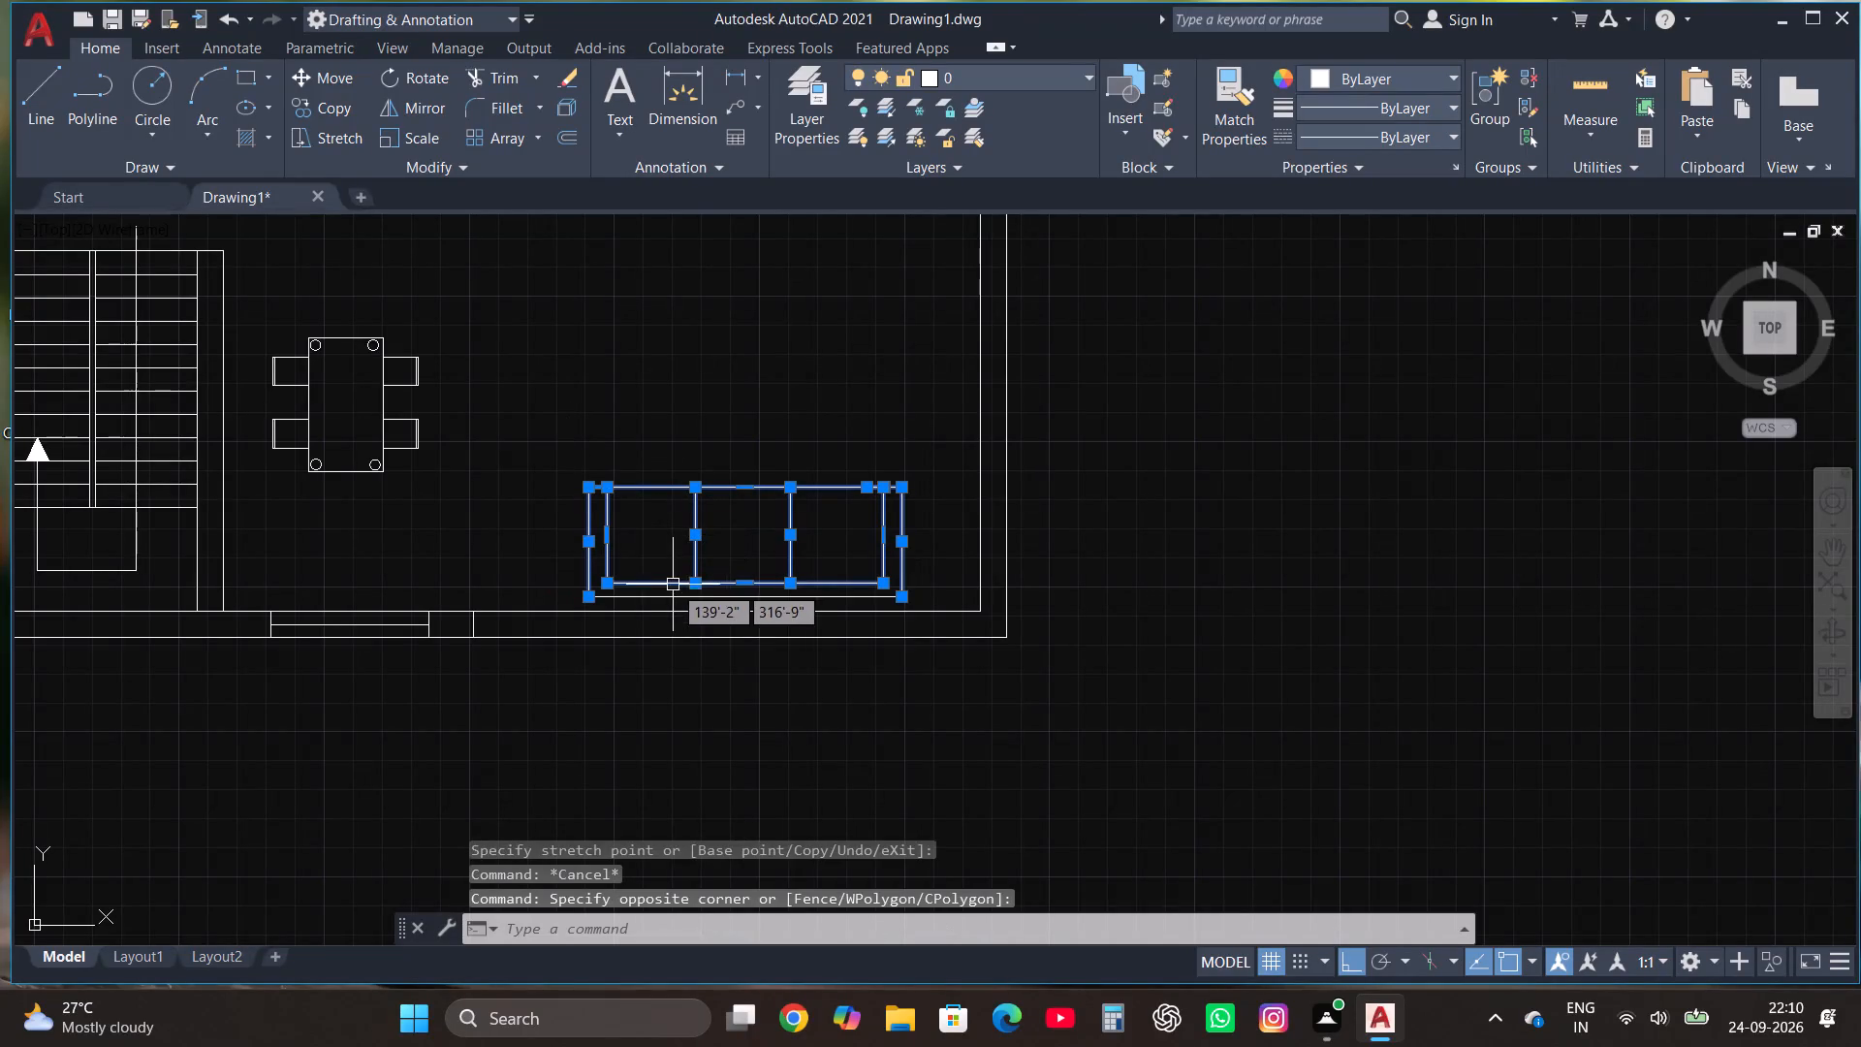
{"action": "left_click", "coordinate": [683, 596]}
{"action": "left_click", "coordinate": [324, 113]}
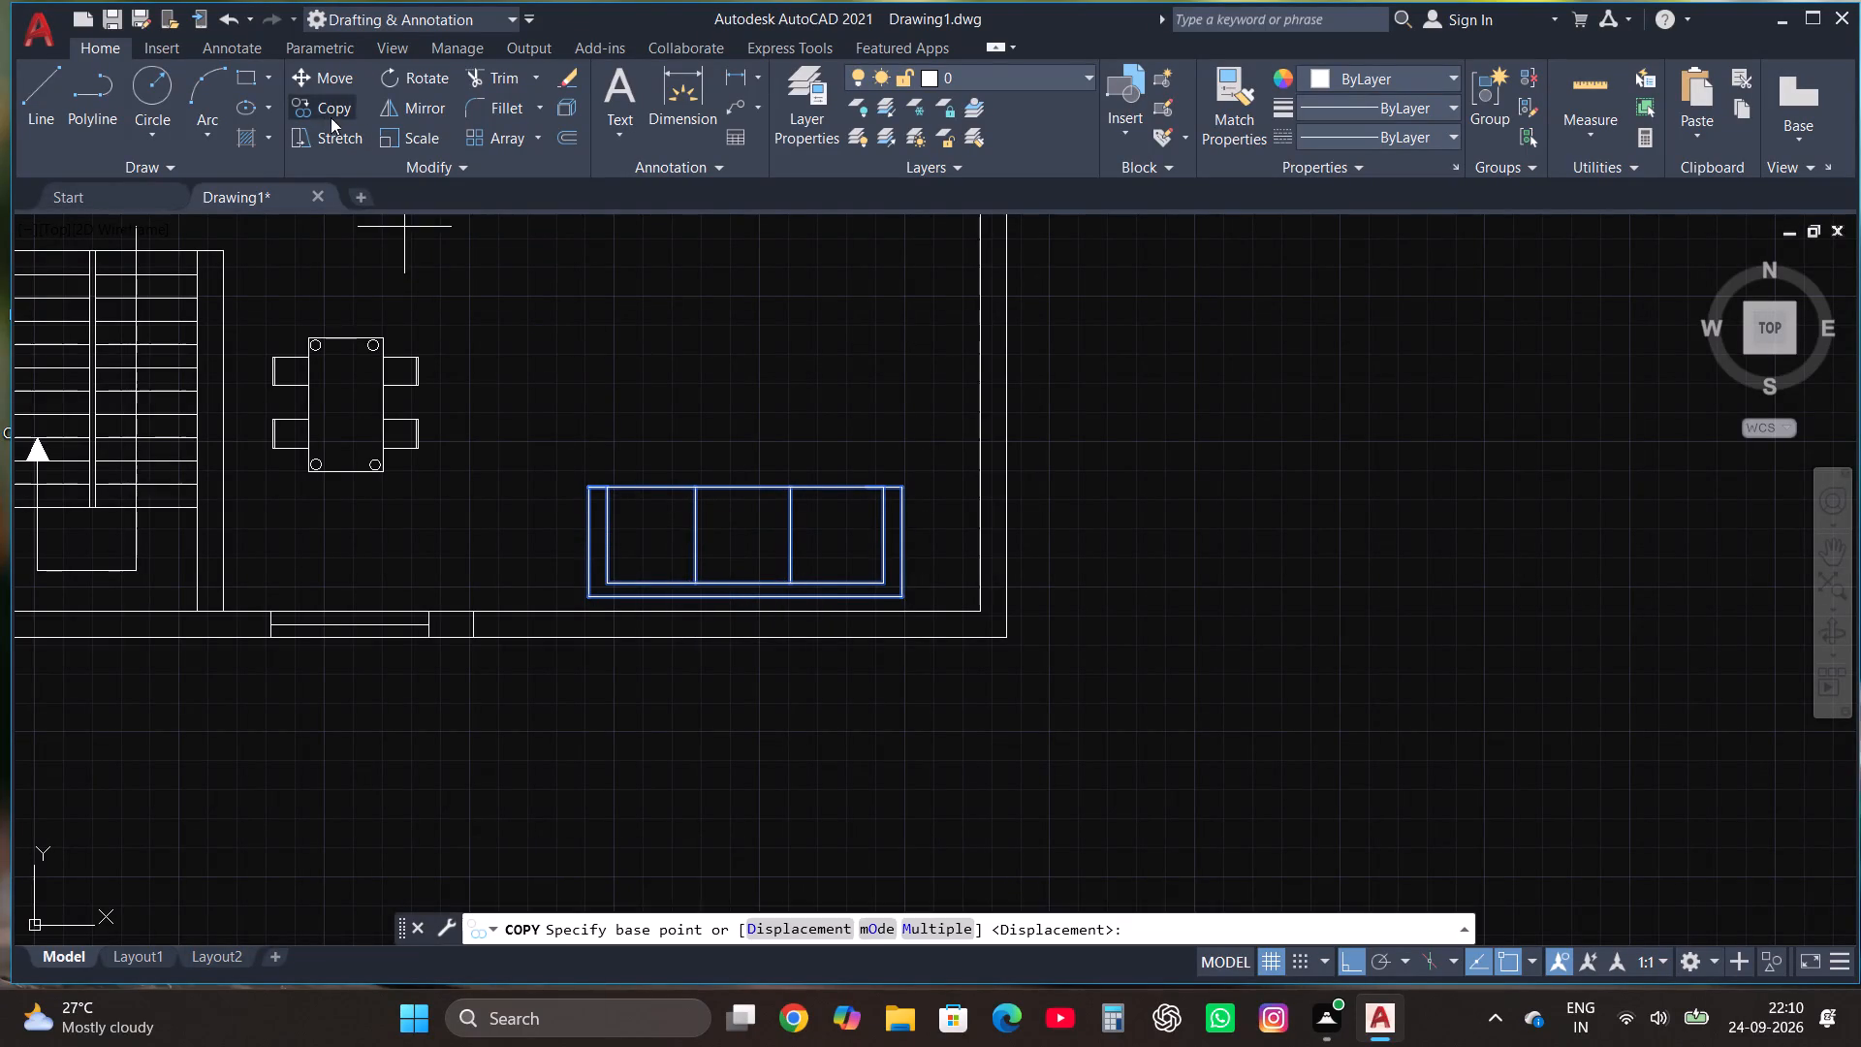
{"action": "left_click", "coordinate": [655, 547]}
{"action": "left_click", "coordinate": [1183, 583]}
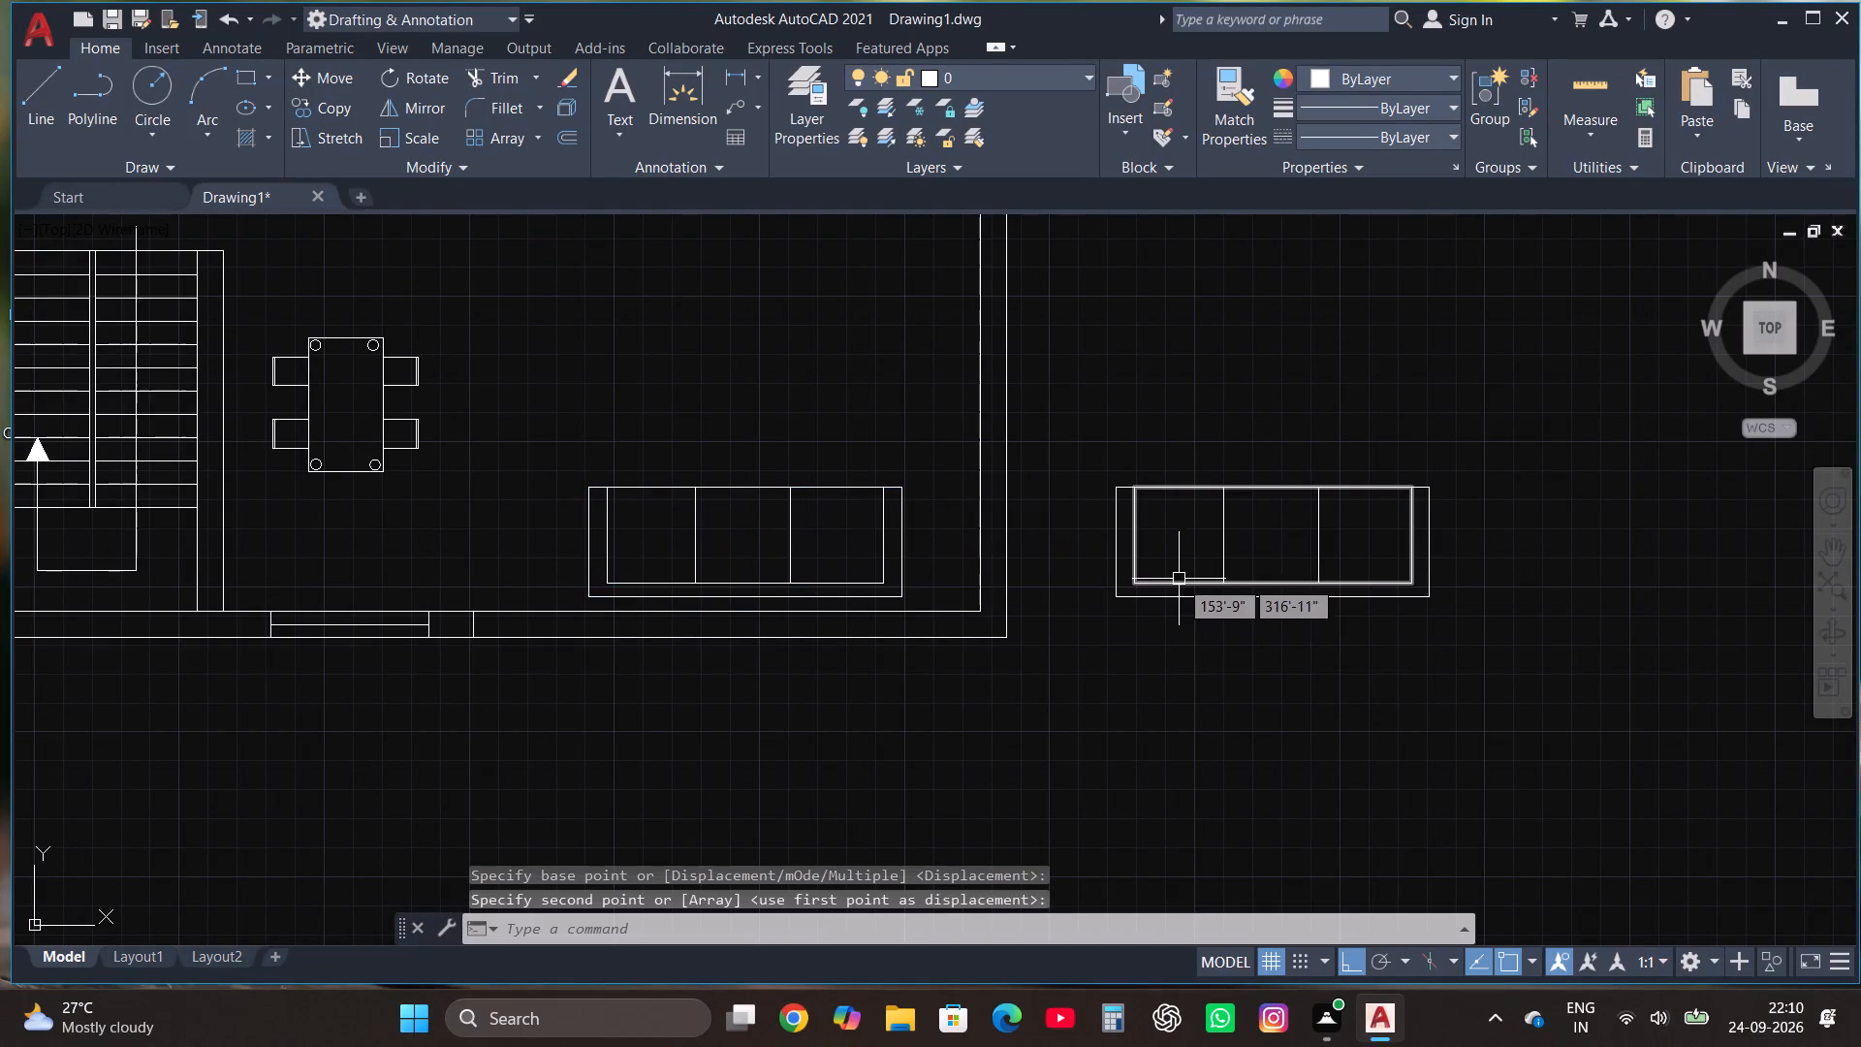
Rotate the copied sofa 90° so that its back faces right.
{"action": "left_click_drag", "start_coordinate": [1464, 691], "coordinate": [1461, 680]}
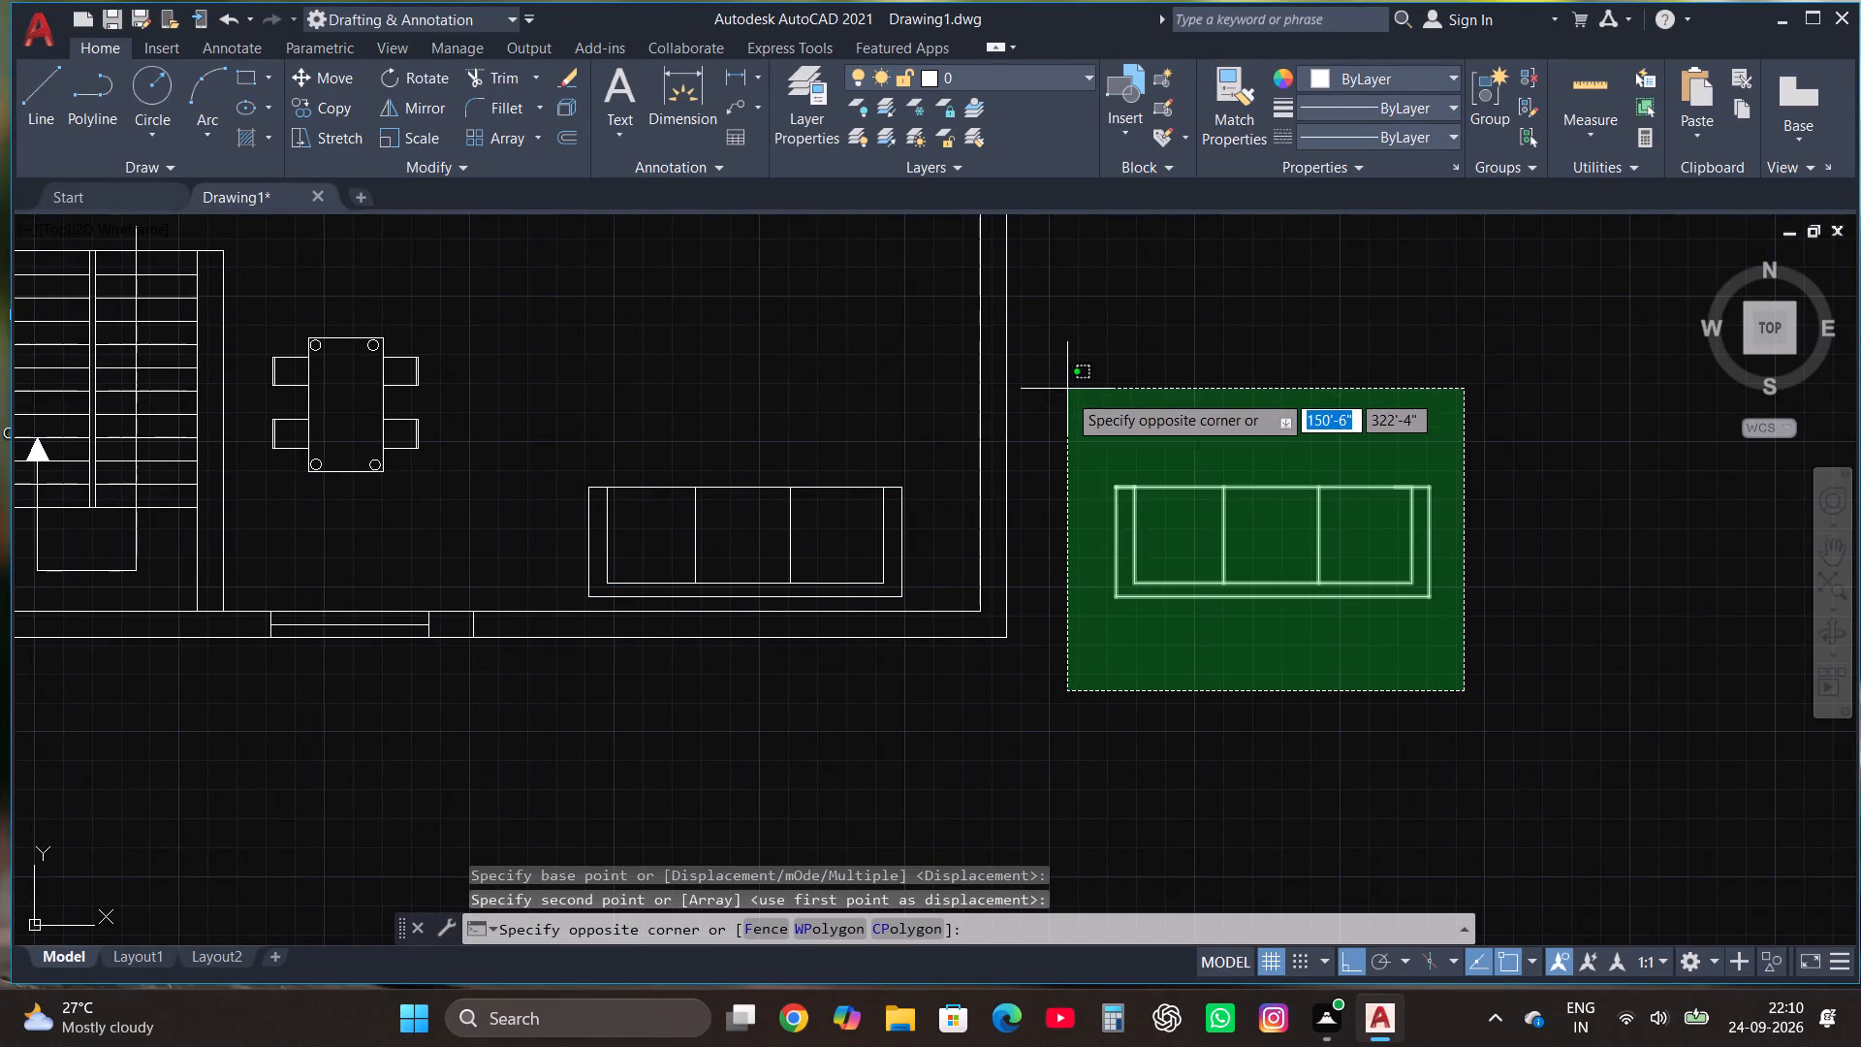
{"action": "left_click", "coordinate": [1075, 398]}
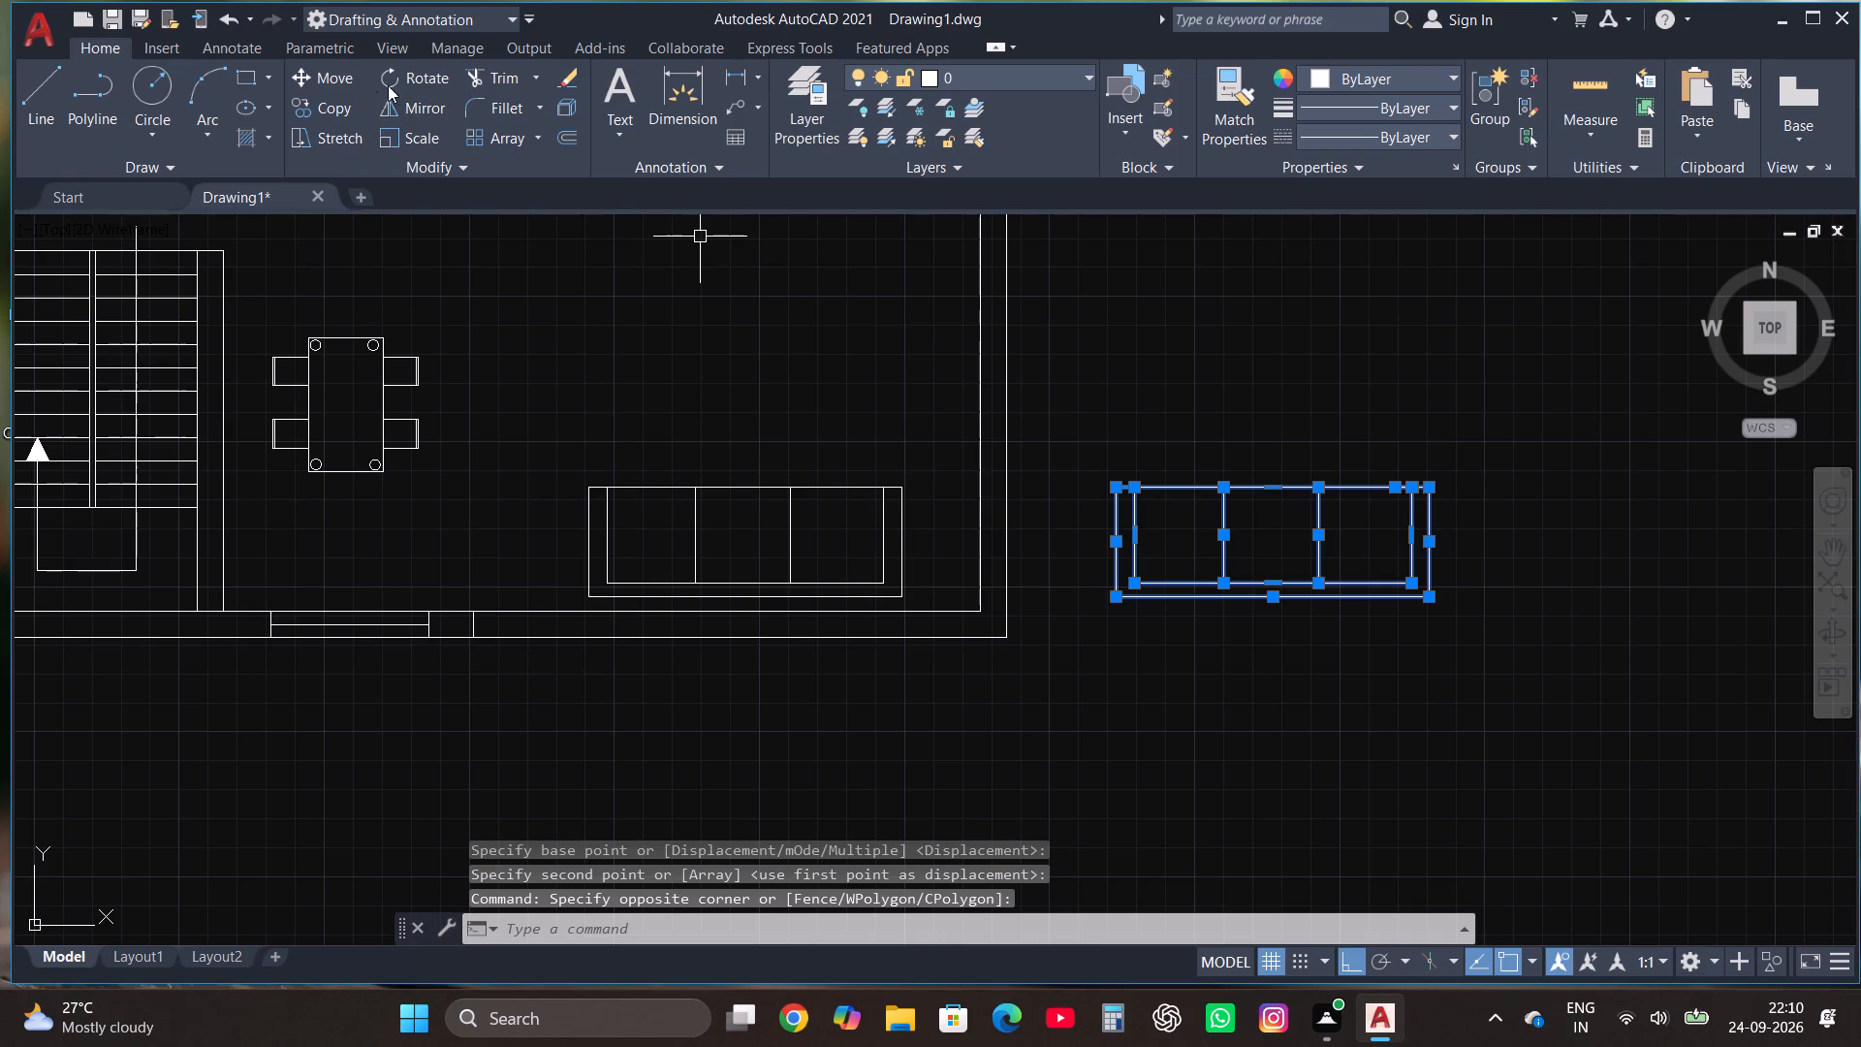
{"action": "left_click", "coordinate": [415, 79]}
{"action": "left_click", "coordinate": [1314, 571]}
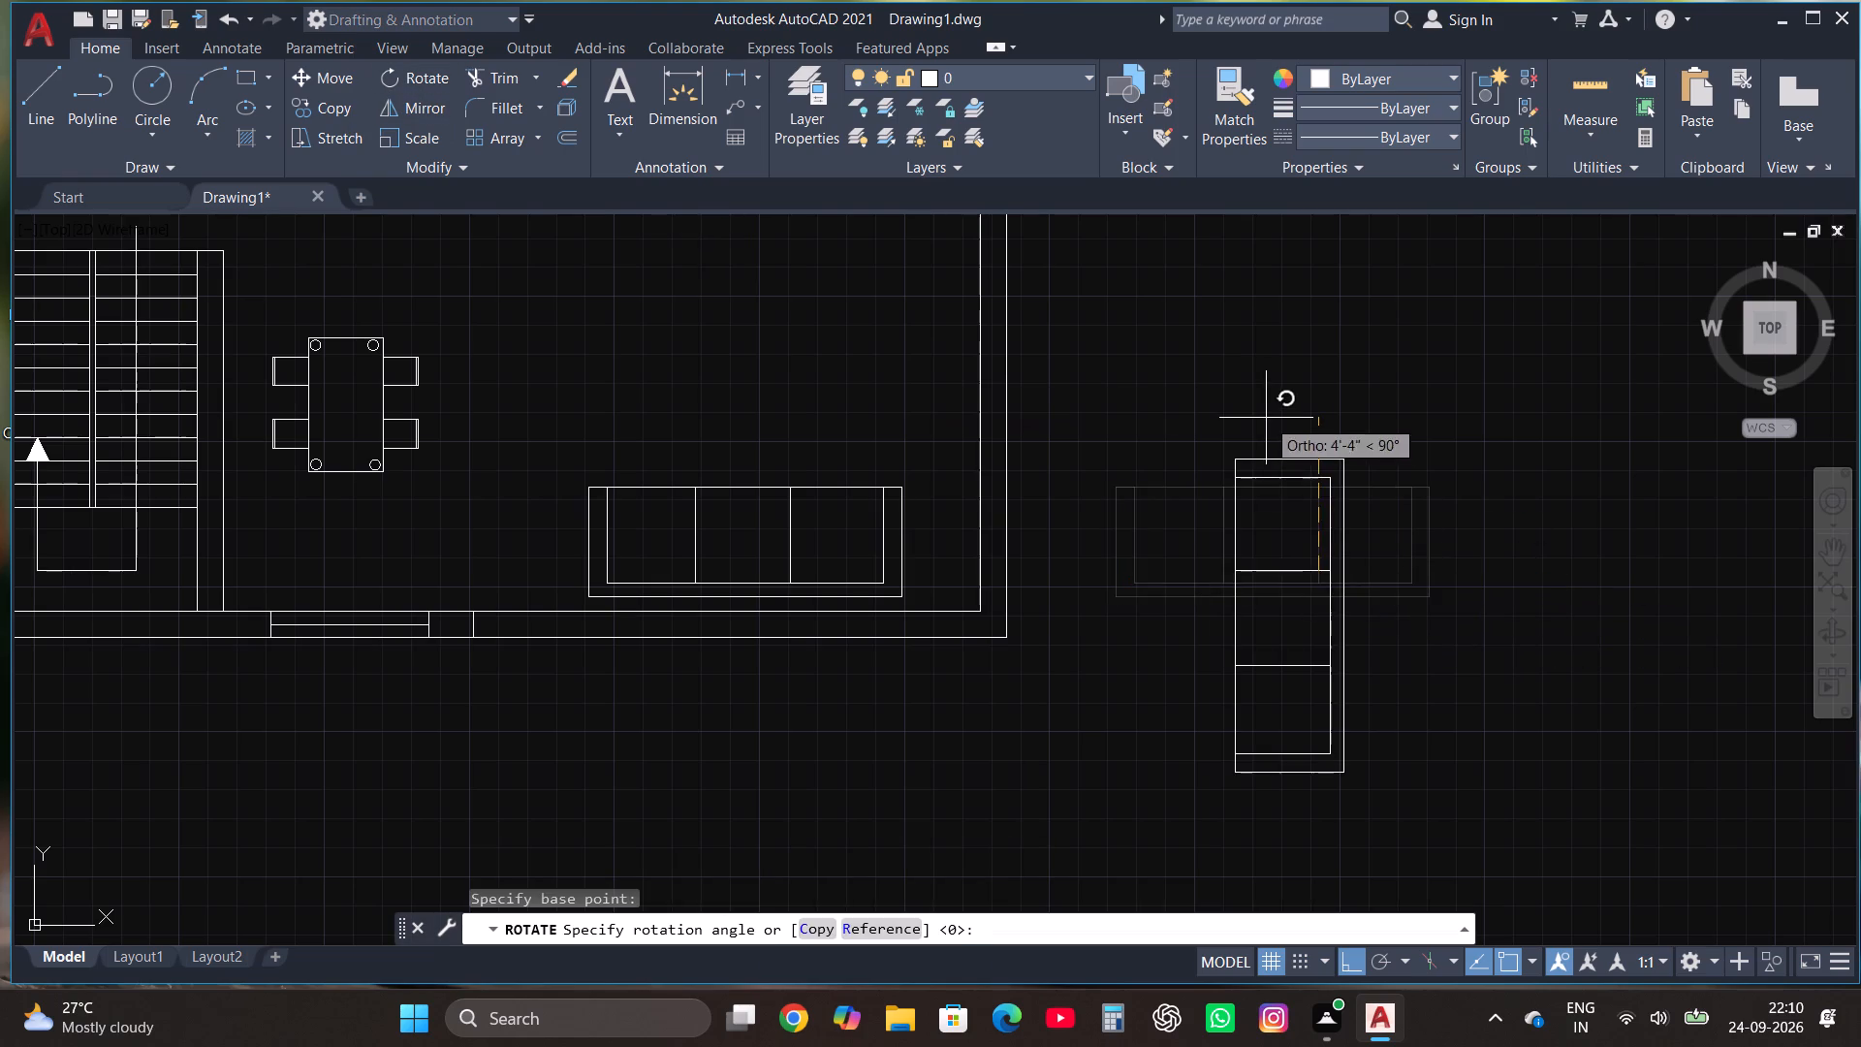
{"action": "left_click", "coordinate": [1266, 417]}
With Ortho off, move the rotated sofa into the room beside the right wall, just above the horizontal sofa.
{"action": "left_click", "coordinate": [1425, 829]}
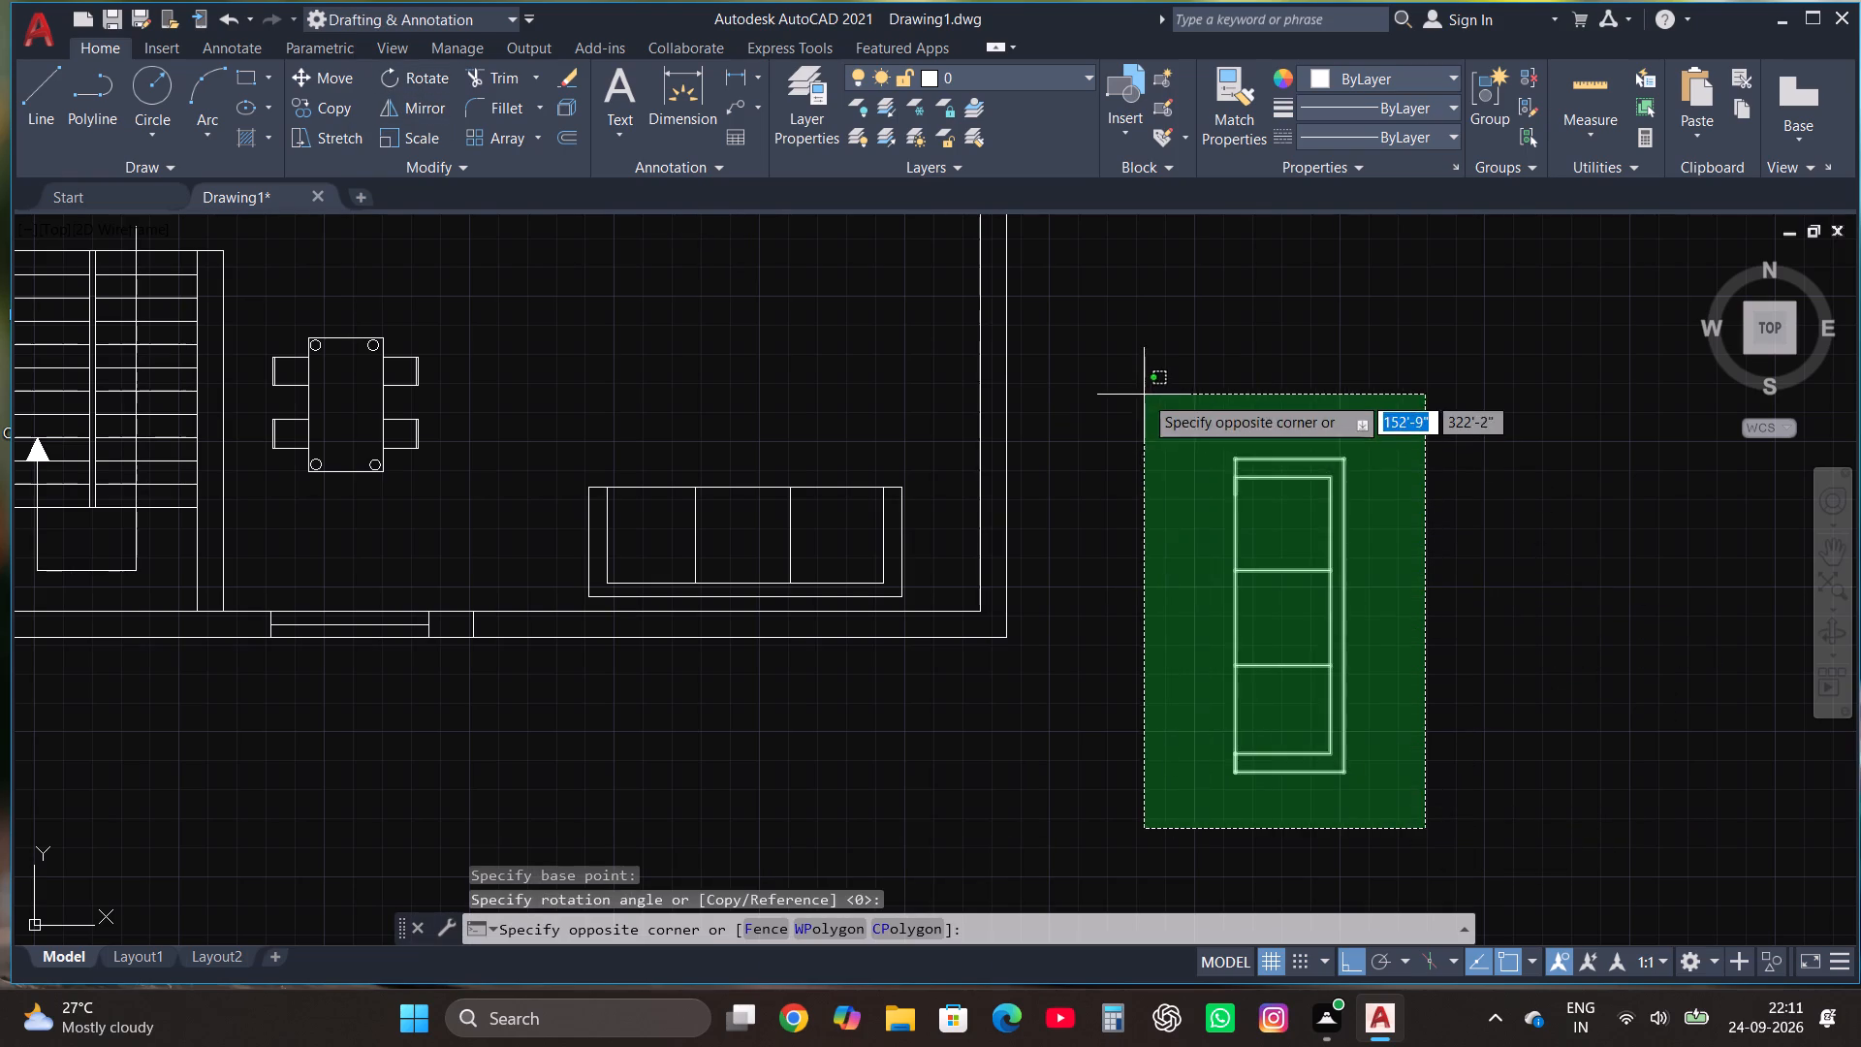
{"action": "left_click", "coordinate": [1144, 395]}
{"action": "left_click", "coordinate": [326, 74]}
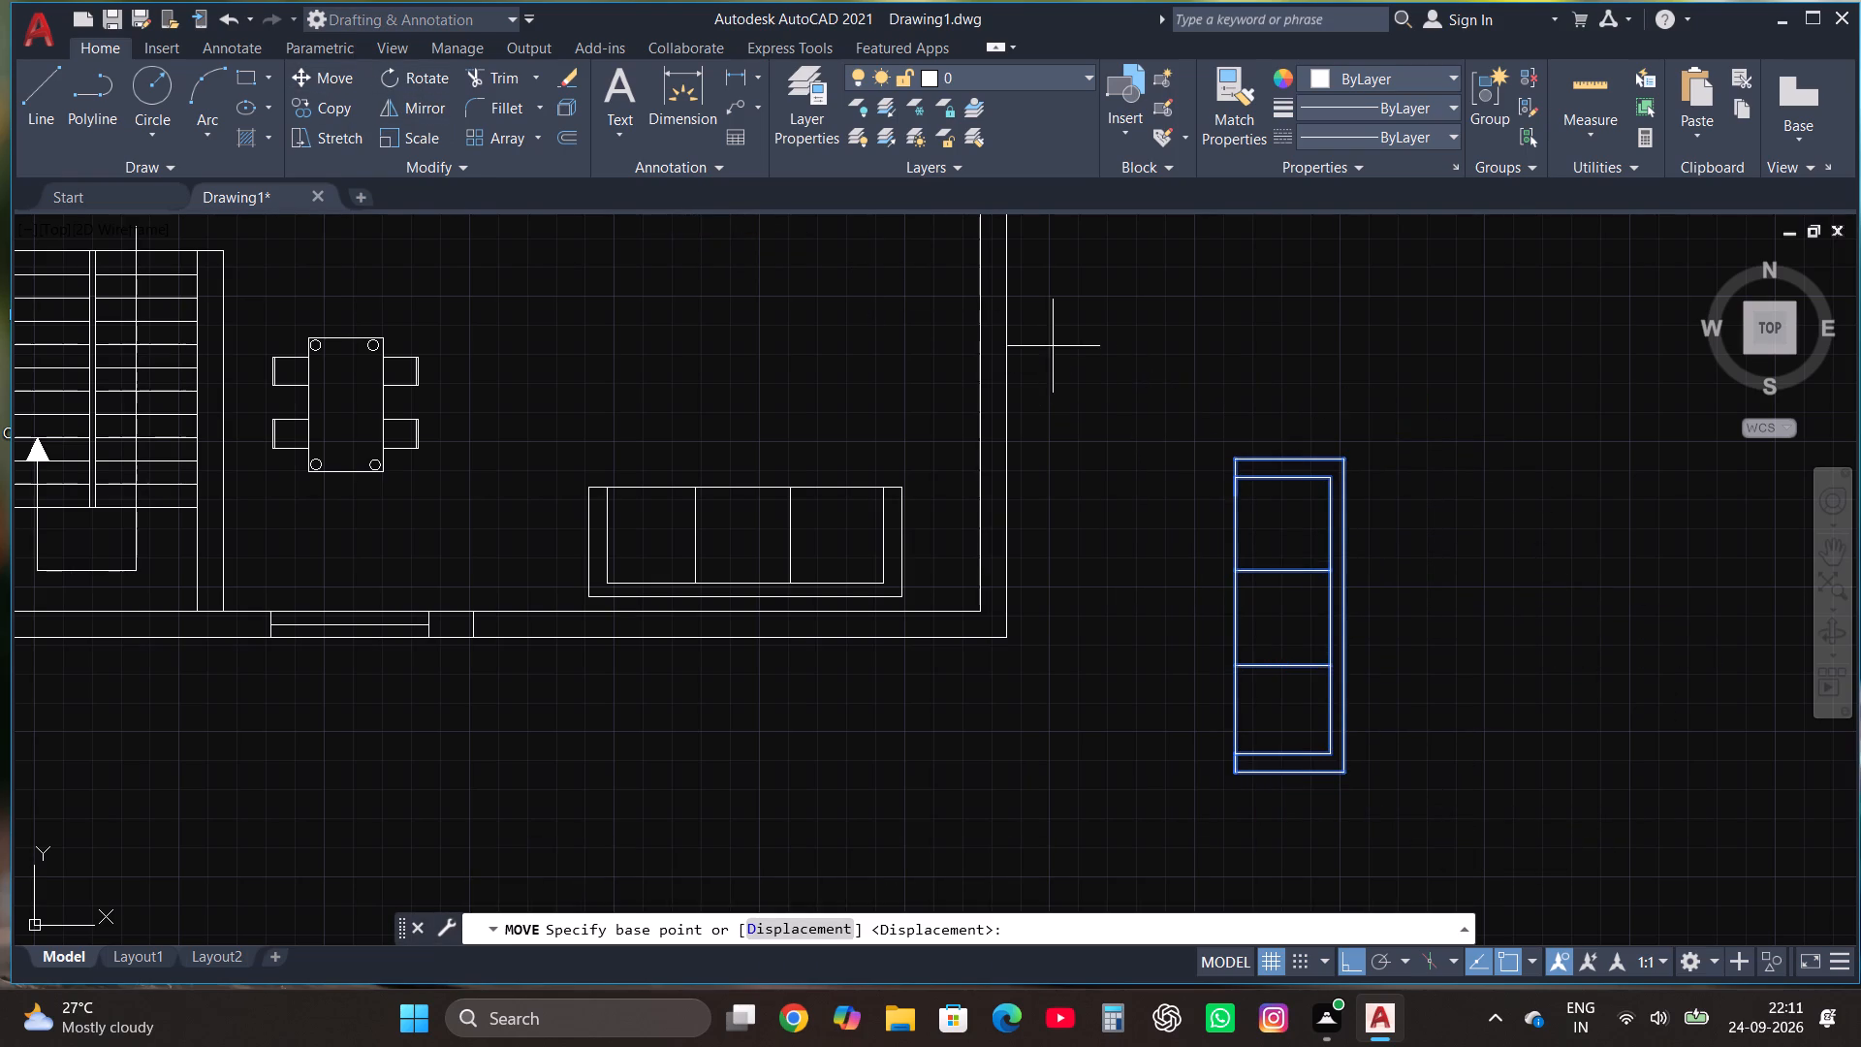
{"action": "left_click", "coordinate": [1233, 769]}
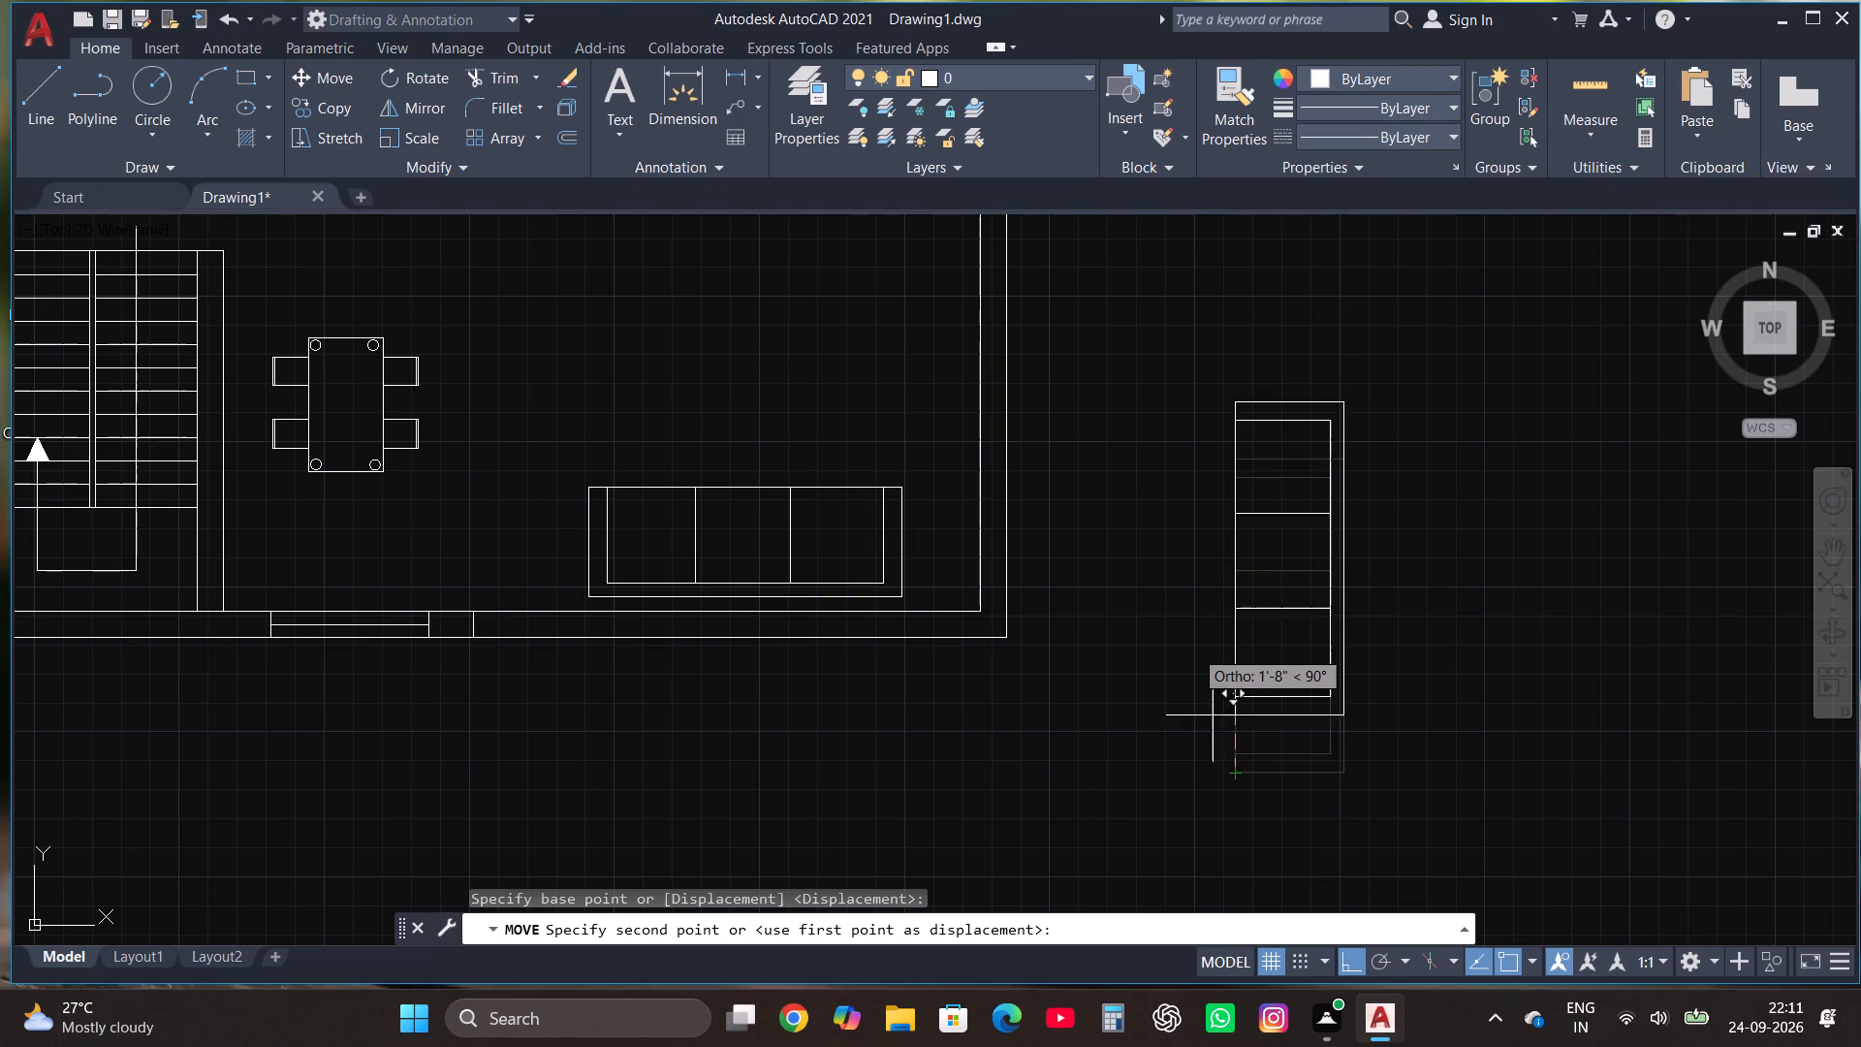
{"action": "key", "text": "F8"}
{"action": "scroll", "coordinate": [1188, 697], "scroll_direction": "down", "scroll_amount": 2}
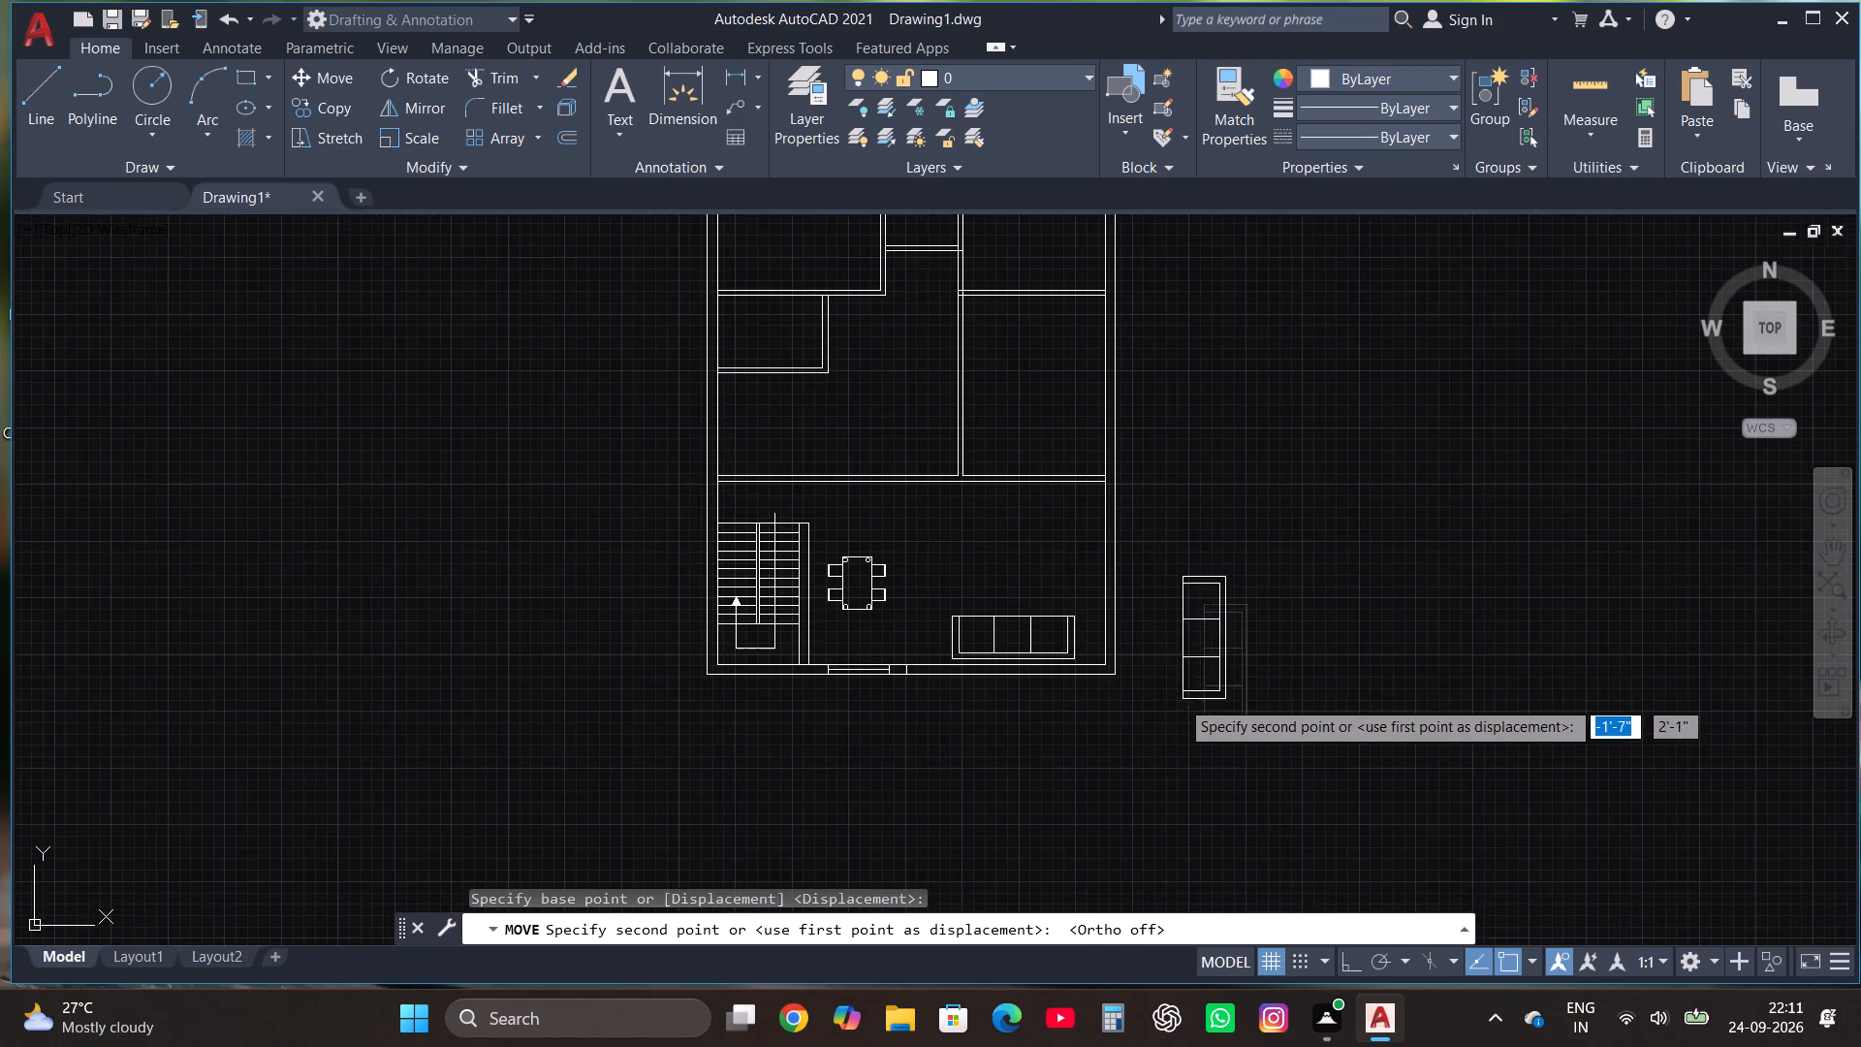
{"action": "scroll", "coordinate": [1041, 605], "scroll_direction": "up", "scroll_amount": 1}
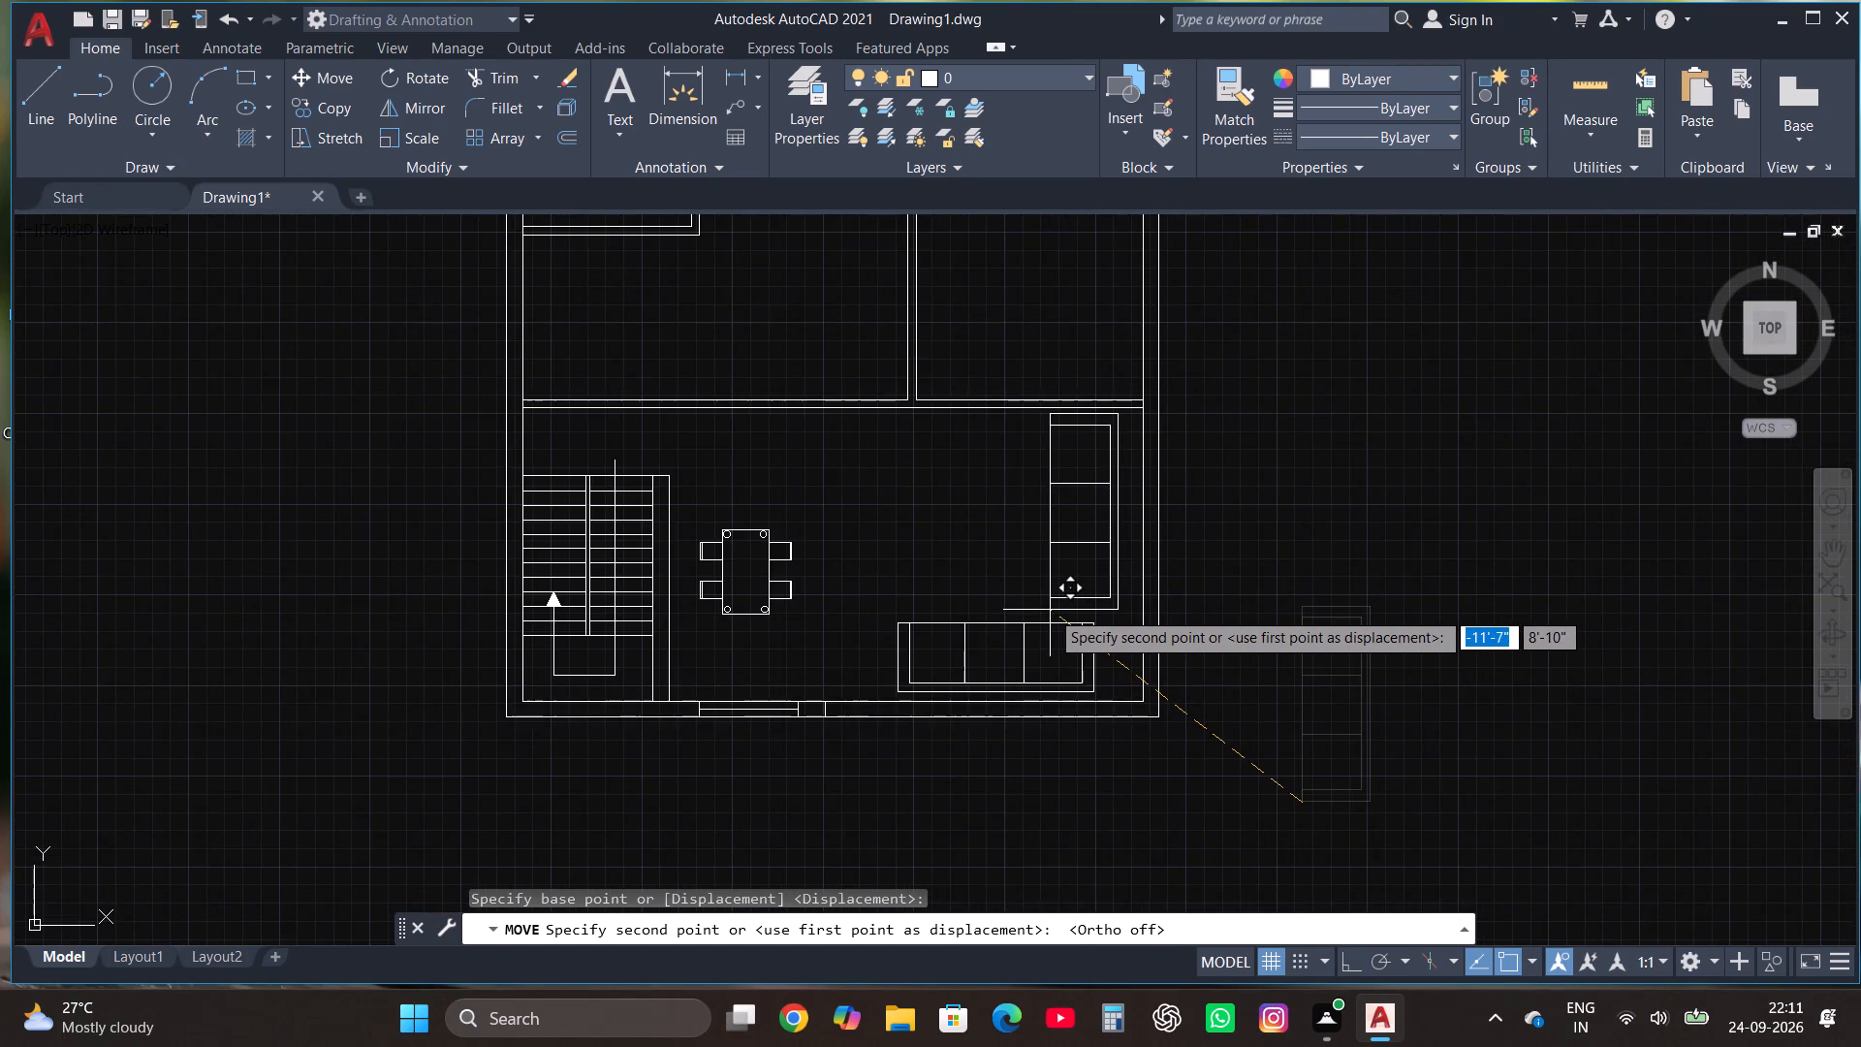
{"action": "scroll", "coordinate": [1053, 610], "scroll_direction": "up", "scroll_amount": 1}
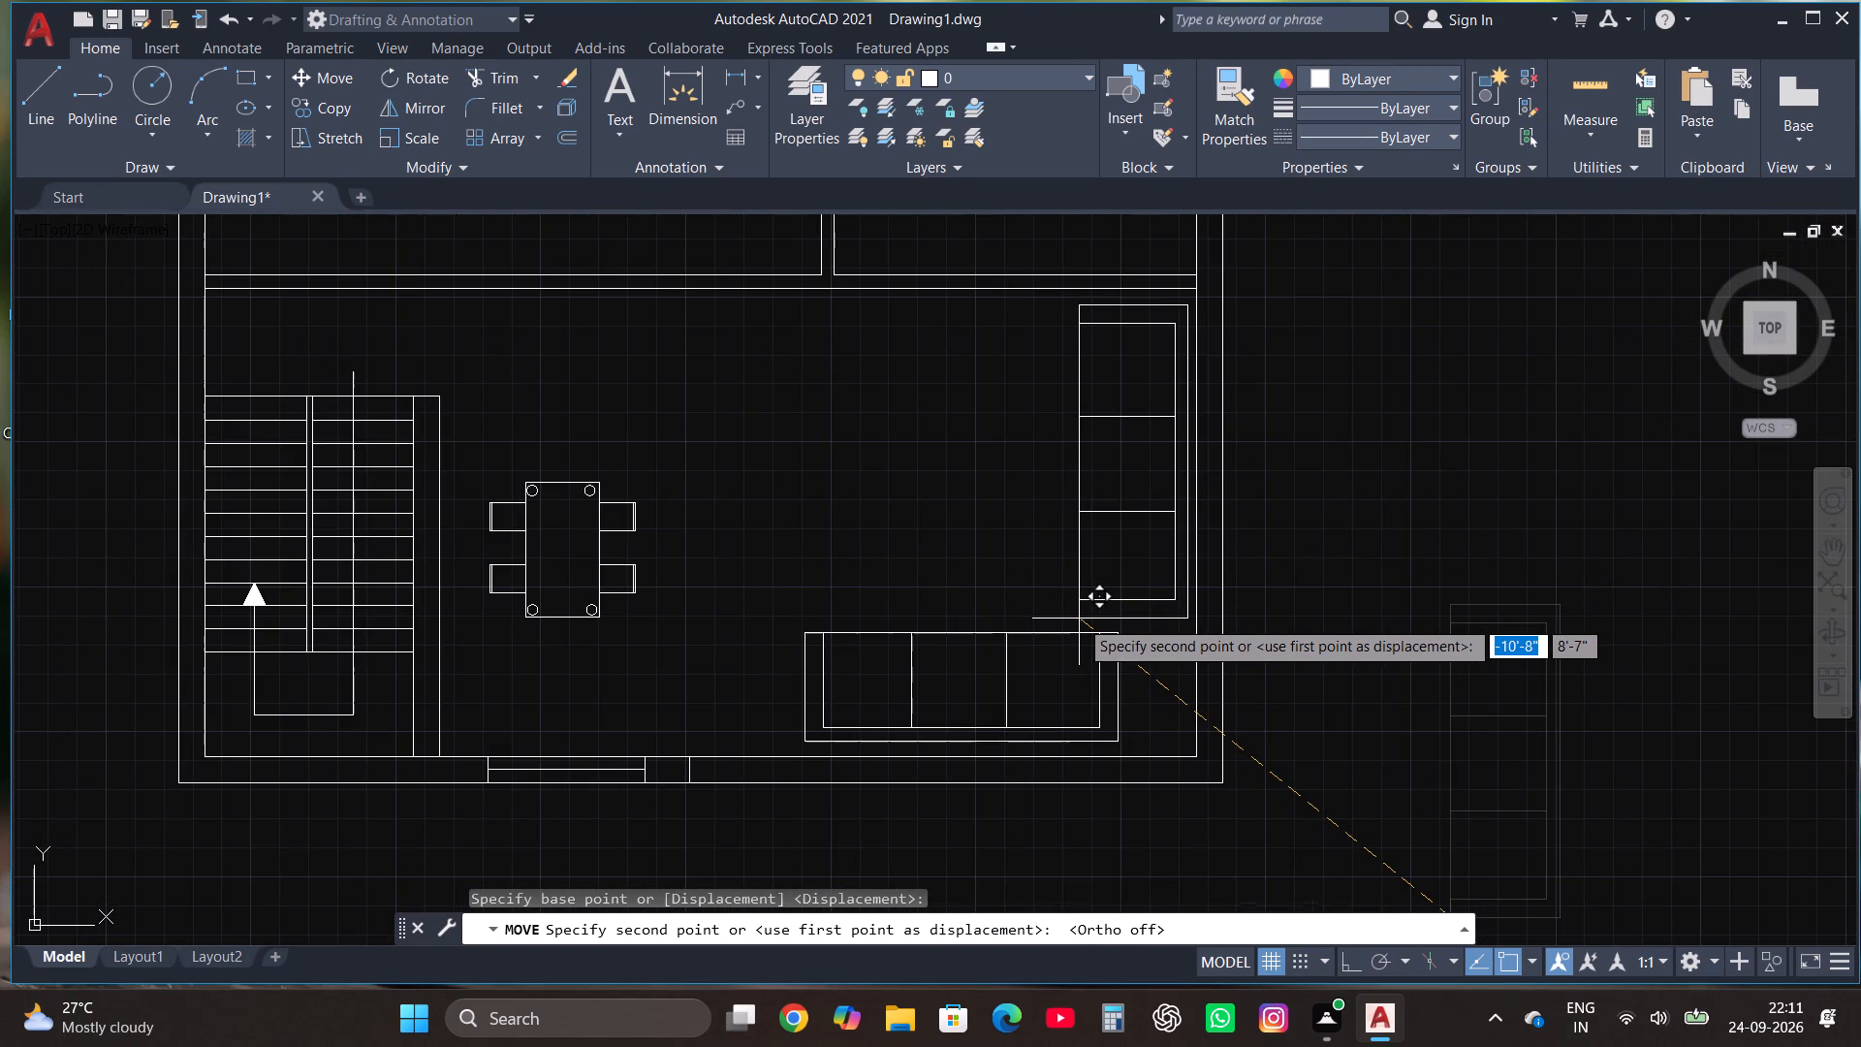
{"action": "left_click", "coordinate": [1071, 619]}
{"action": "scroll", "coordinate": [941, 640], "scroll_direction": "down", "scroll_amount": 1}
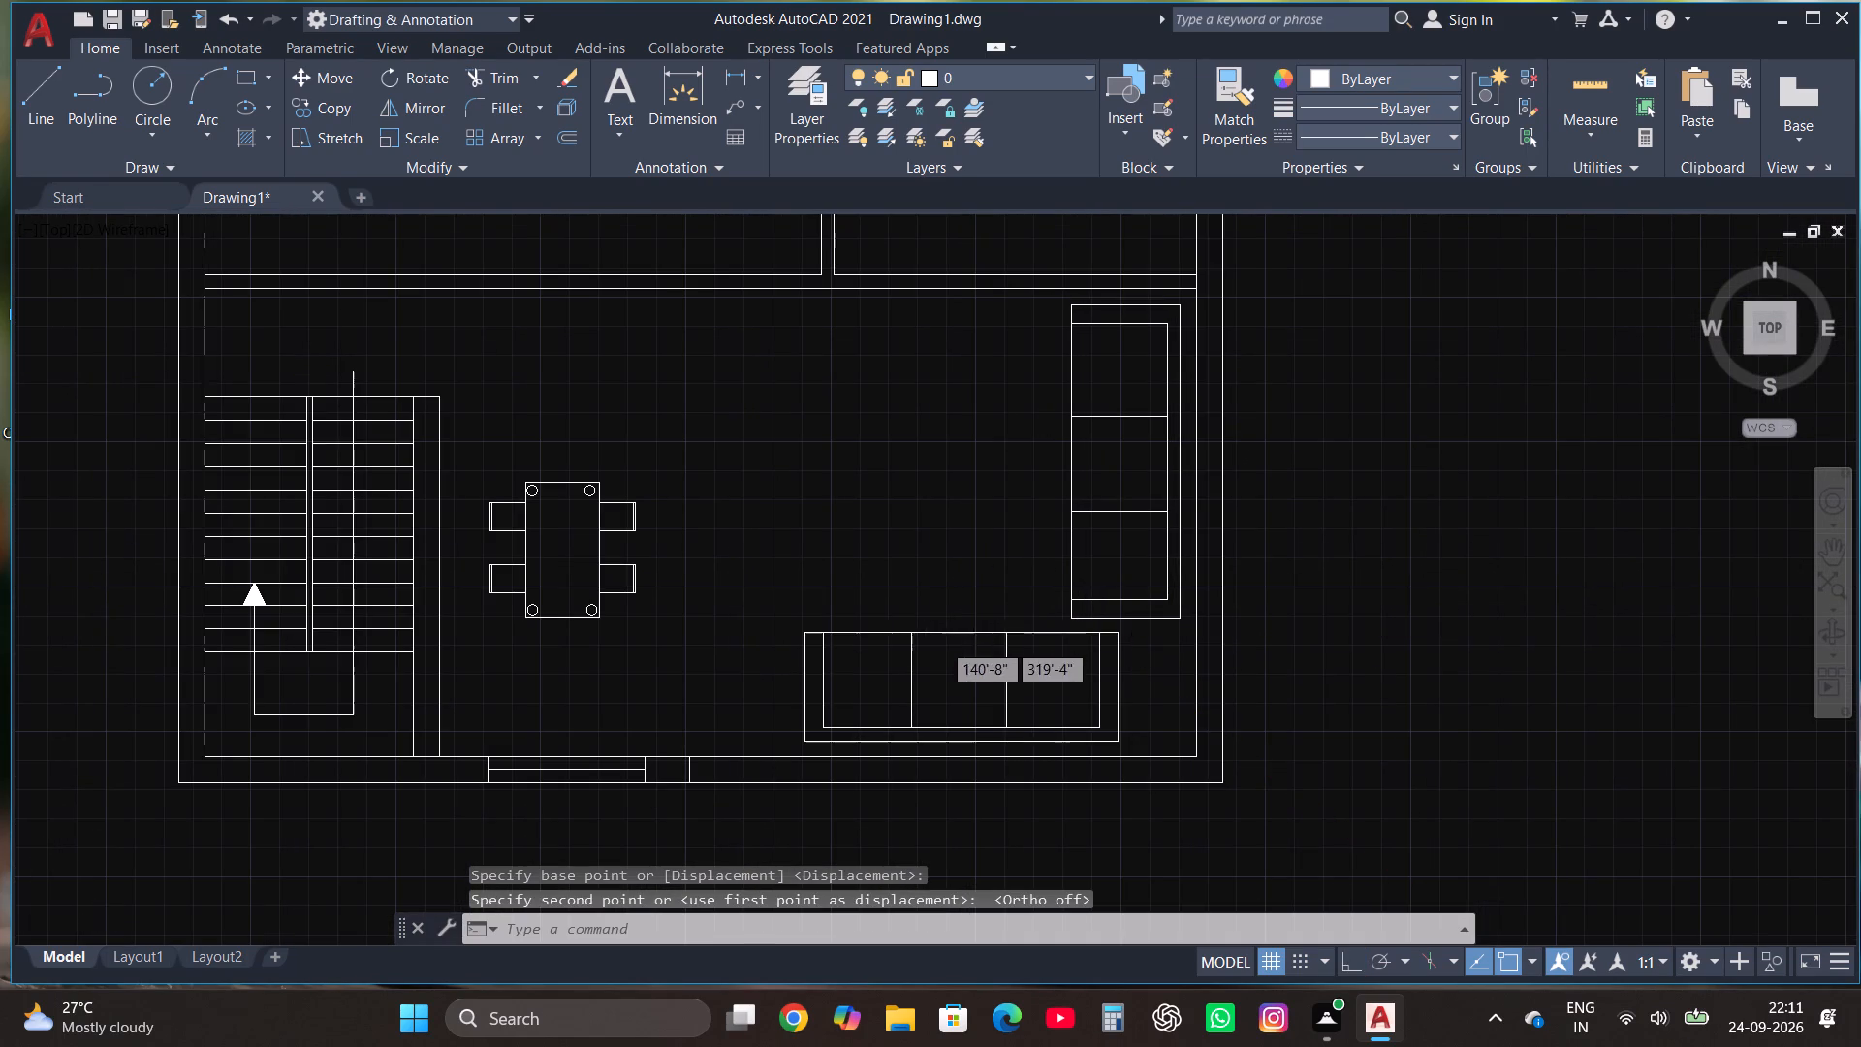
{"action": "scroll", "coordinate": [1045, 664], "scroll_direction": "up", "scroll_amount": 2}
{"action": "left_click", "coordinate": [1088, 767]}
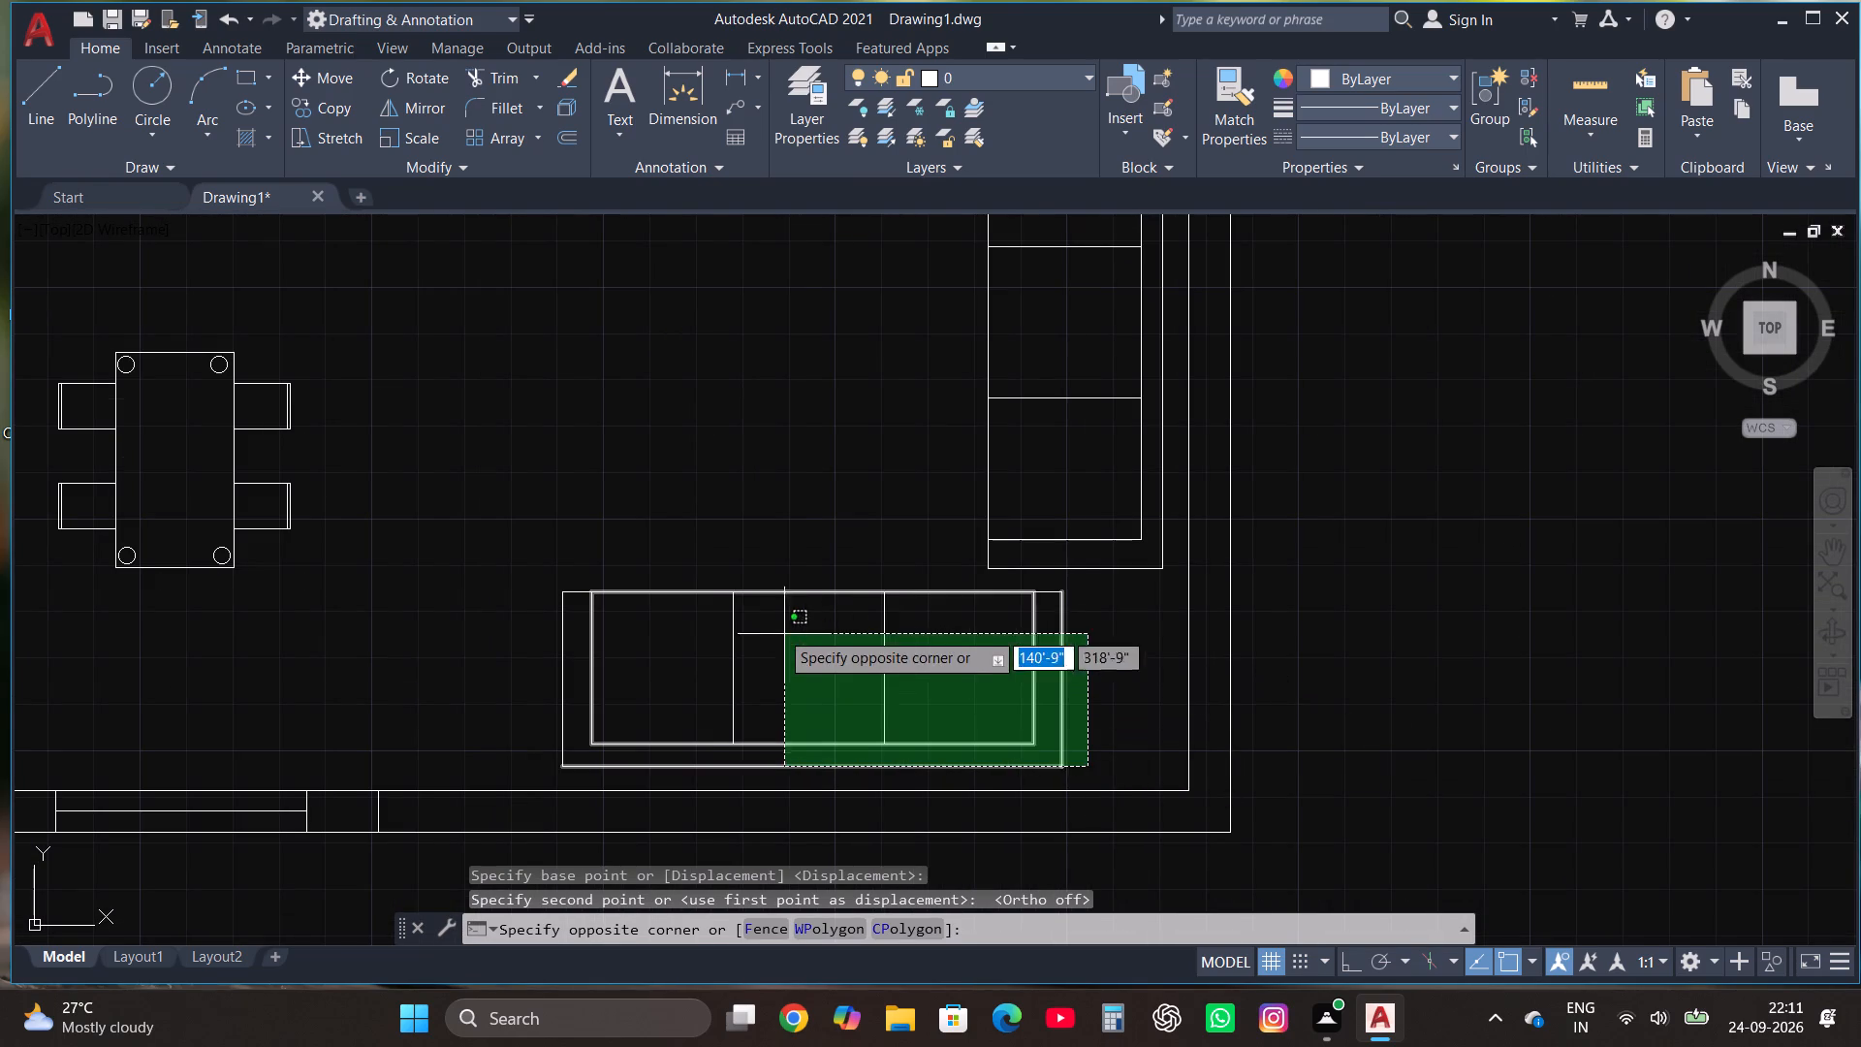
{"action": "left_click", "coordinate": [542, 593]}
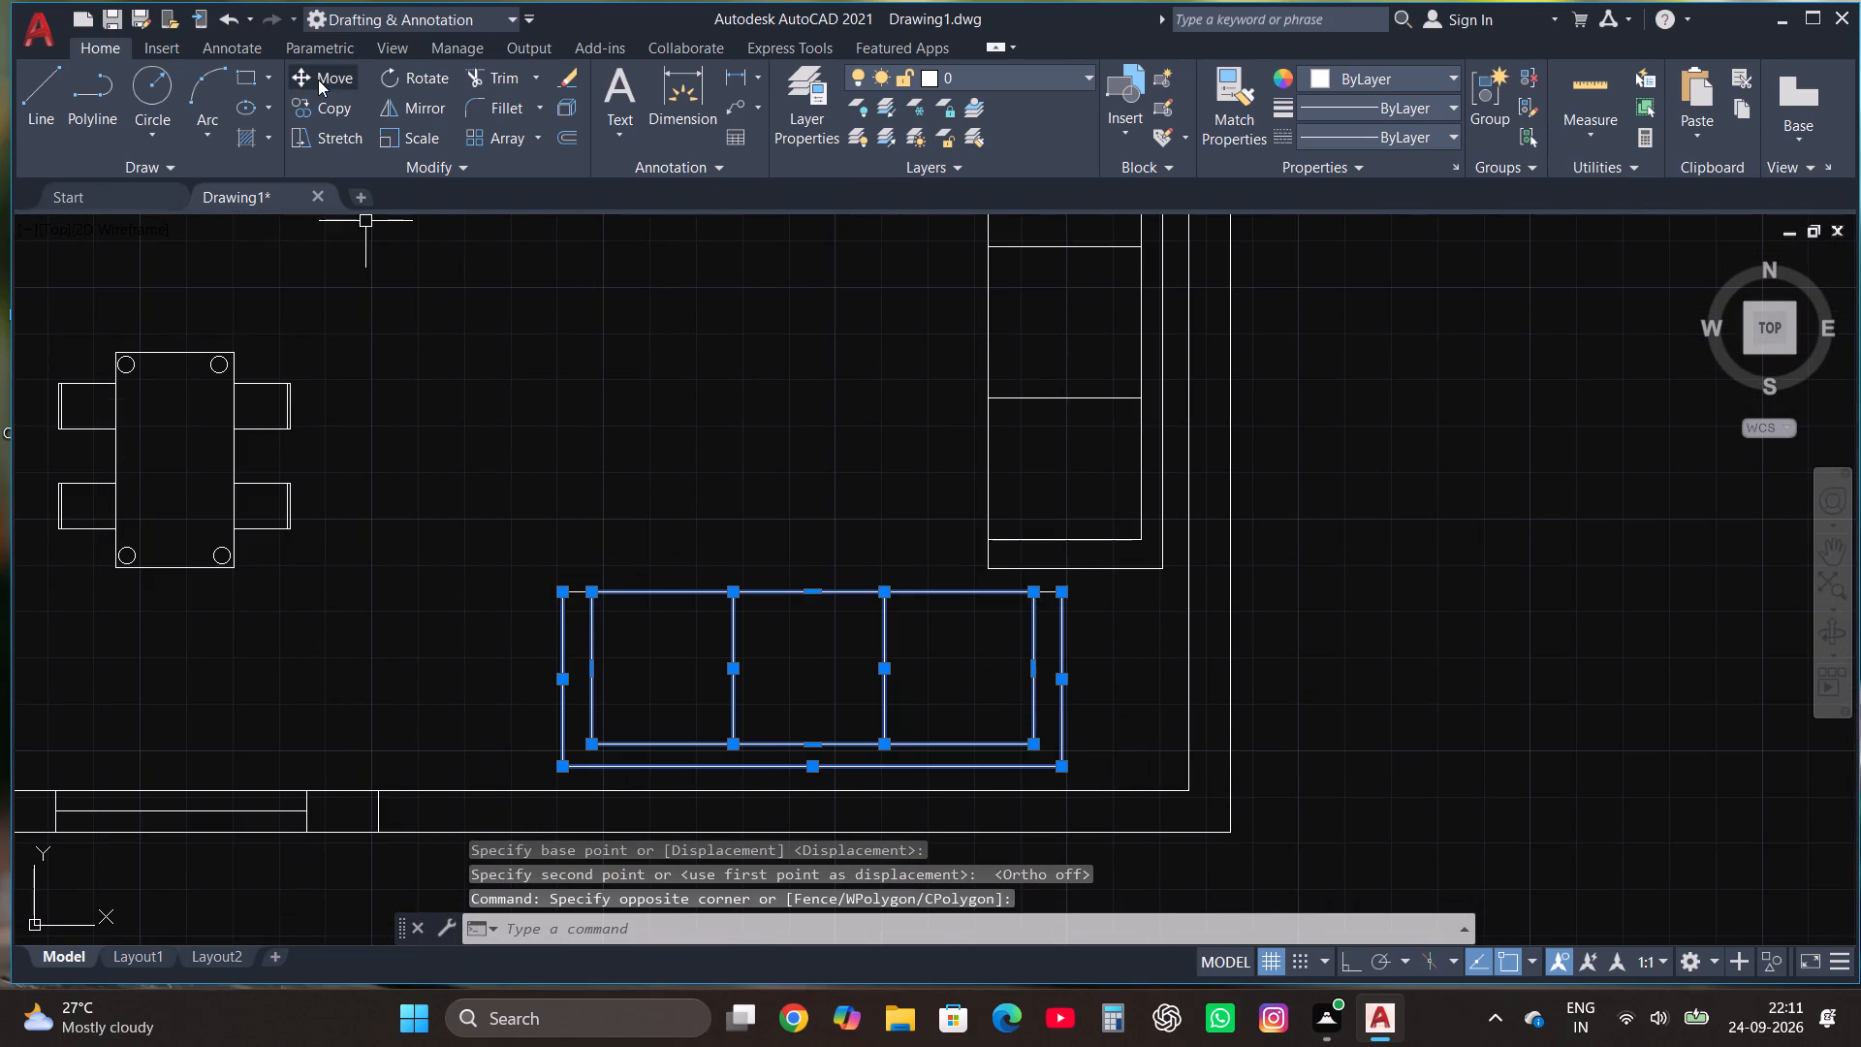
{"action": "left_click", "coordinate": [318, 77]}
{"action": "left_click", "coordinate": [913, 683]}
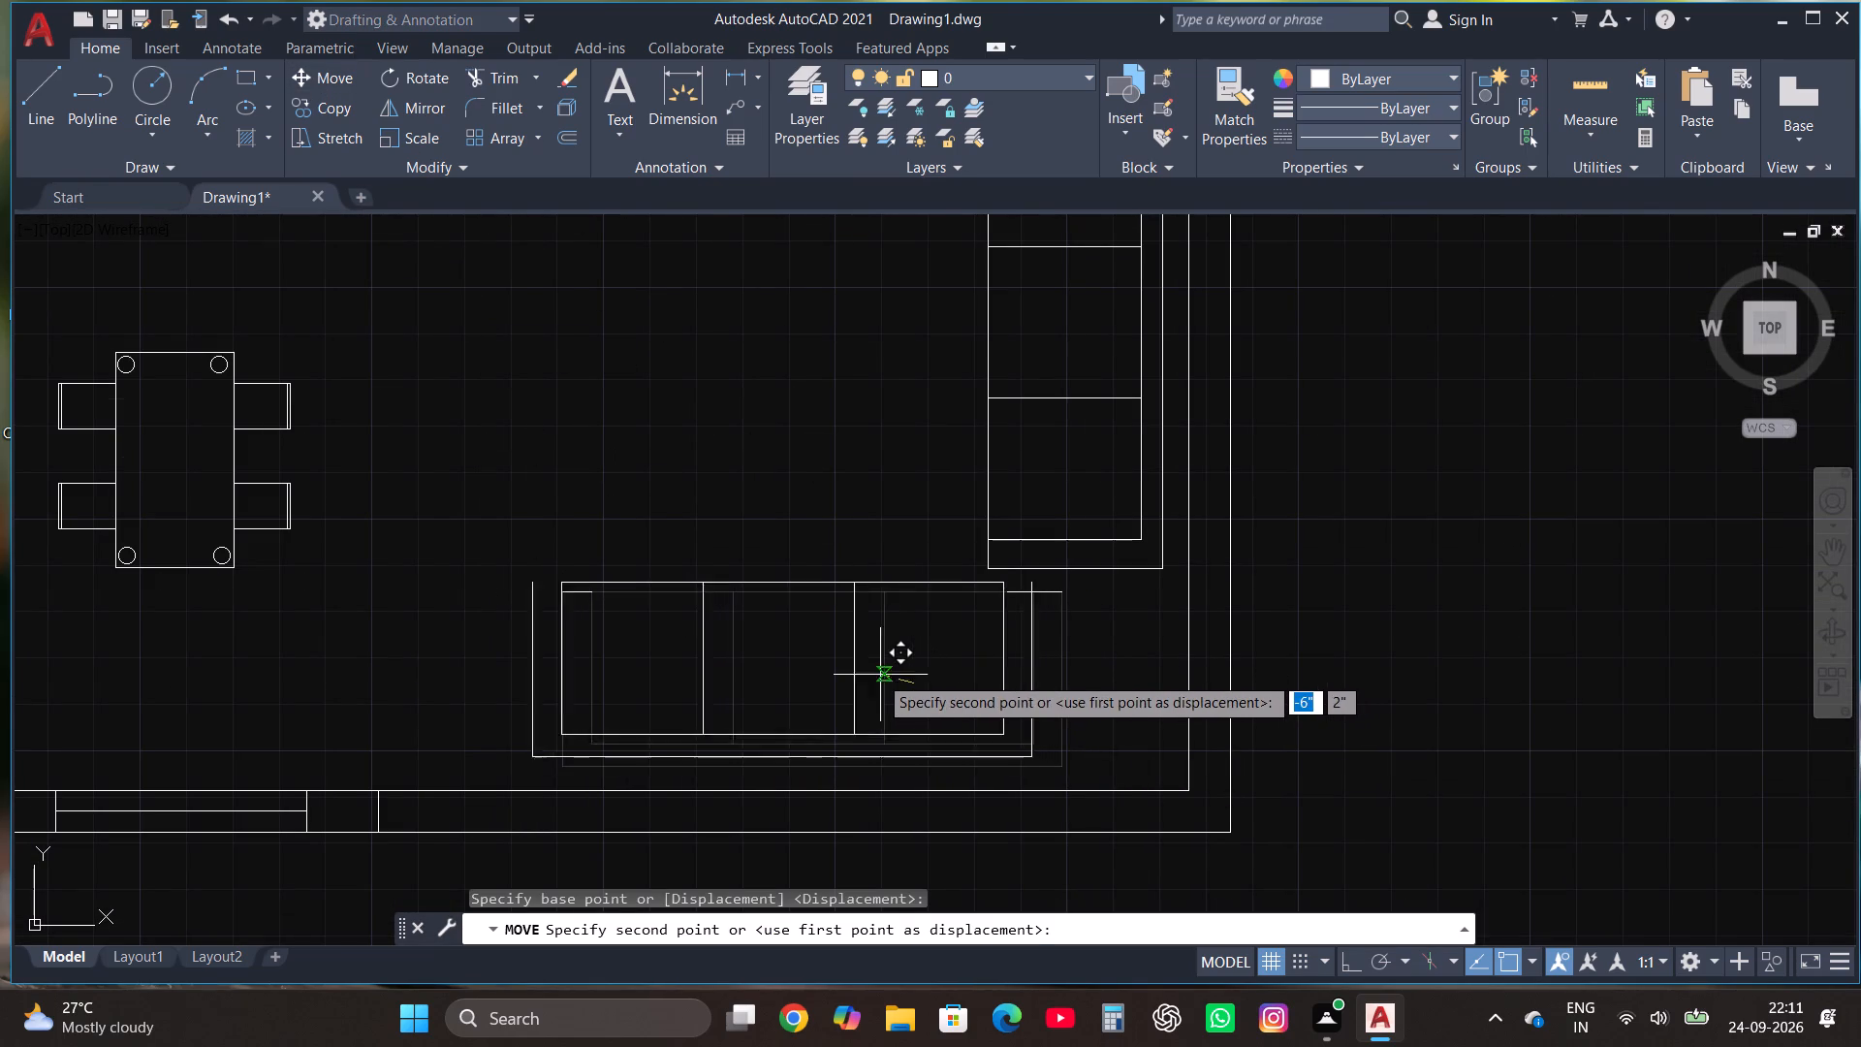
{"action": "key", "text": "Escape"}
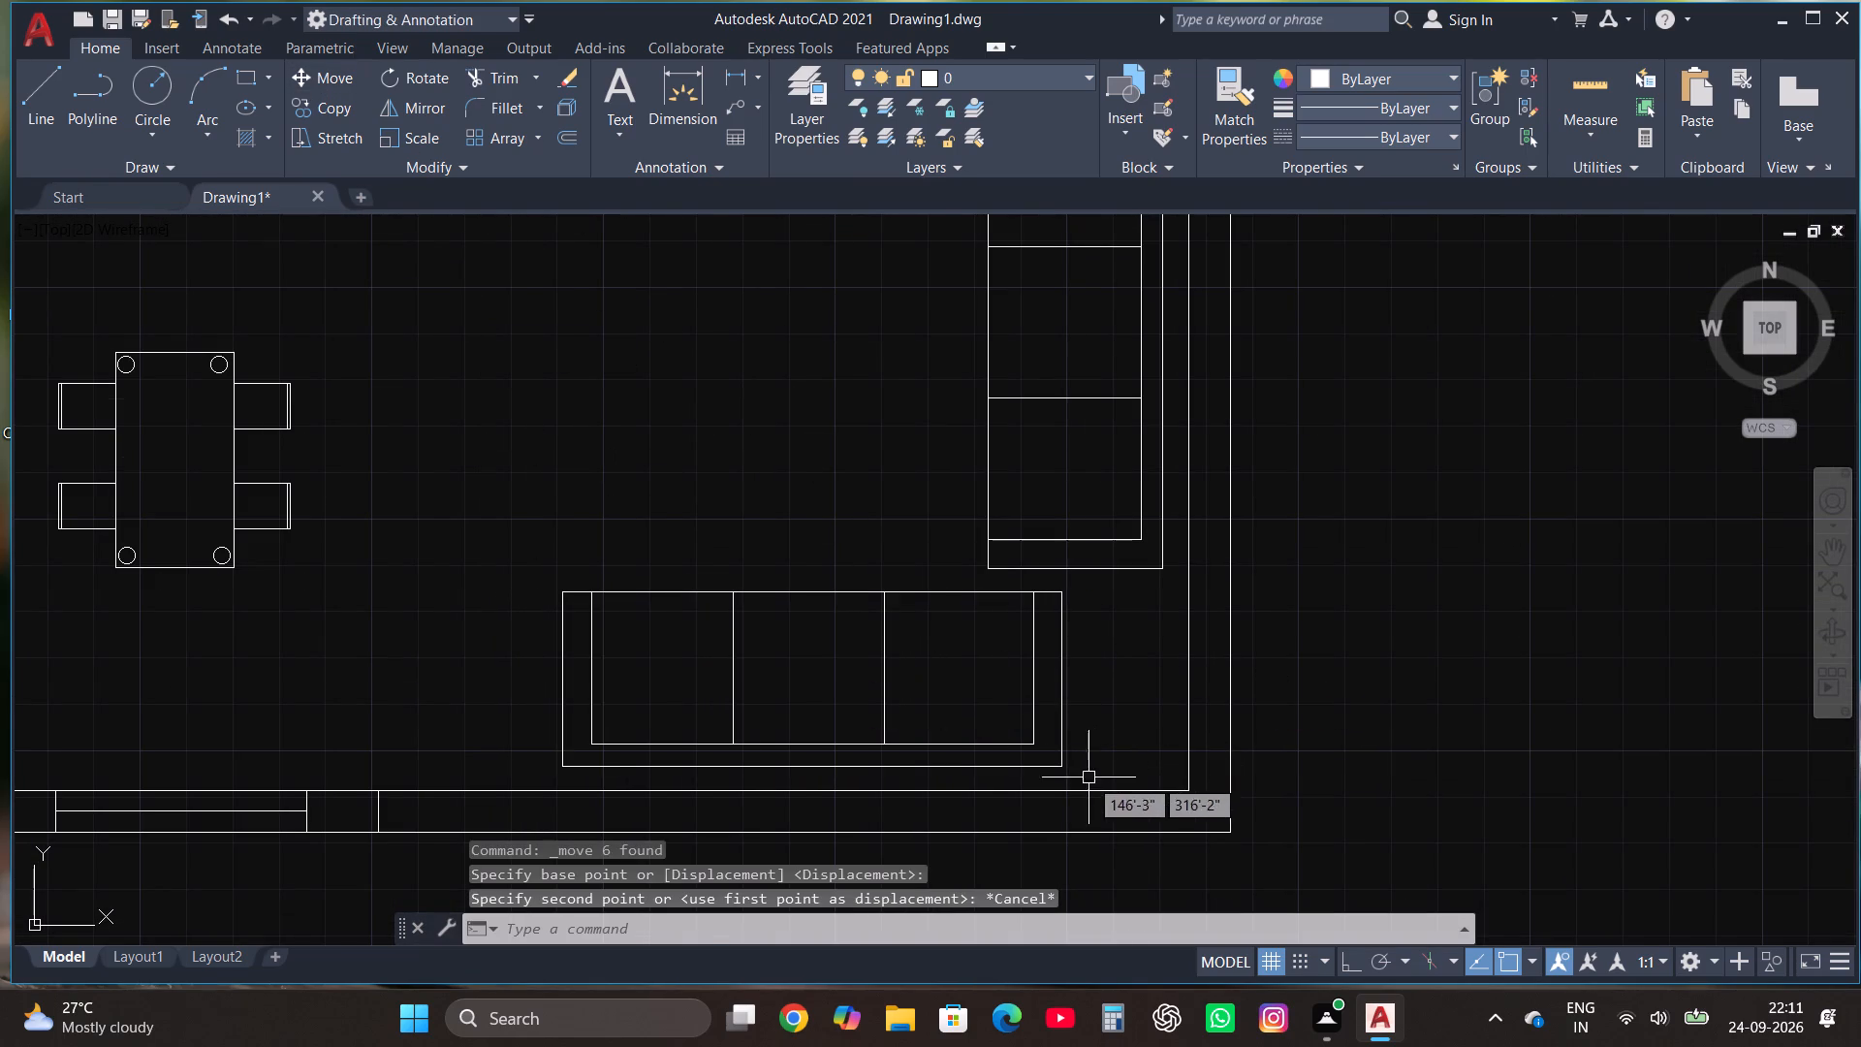
Move the complete horizontal three-seat sofa about 1' to the left along the bottom wall.
{"action": "left_click", "coordinate": [1088, 779]}
{"action": "left_click", "coordinate": [555, 588]}
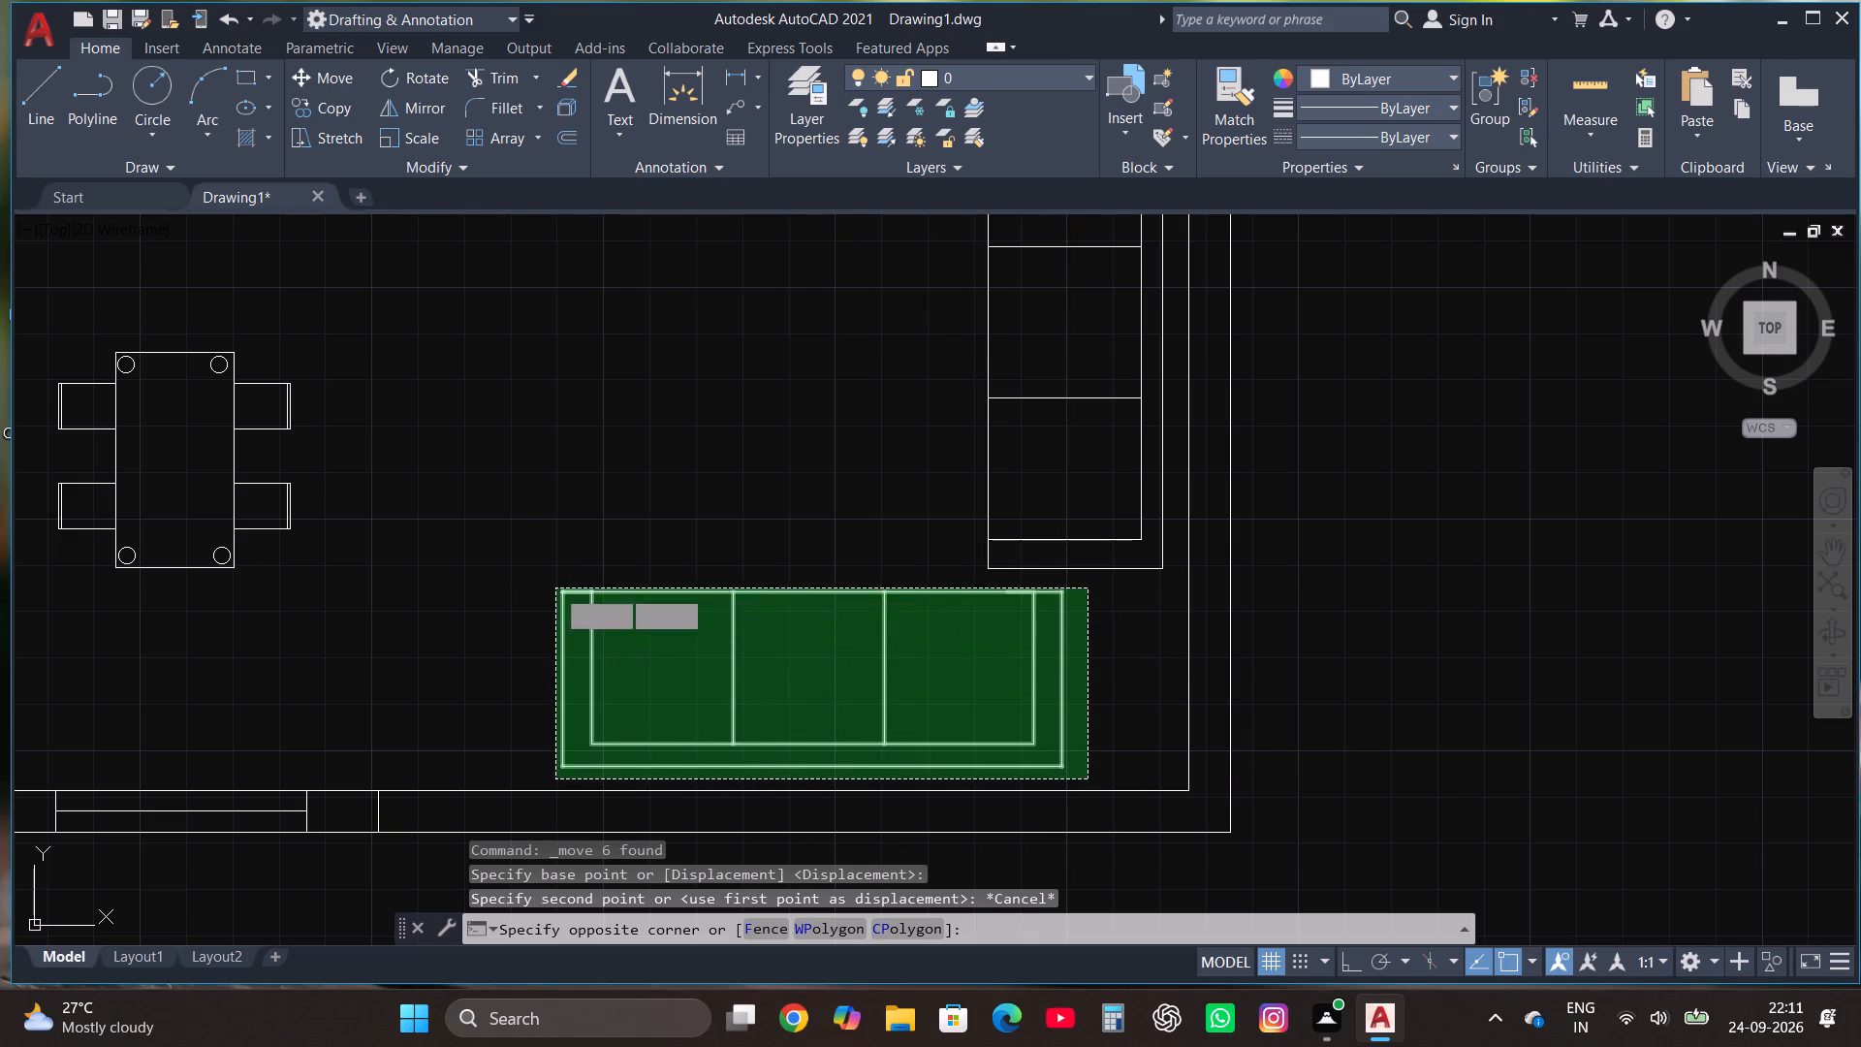
{"action": "left_click", "coordinate": [325, 81]}
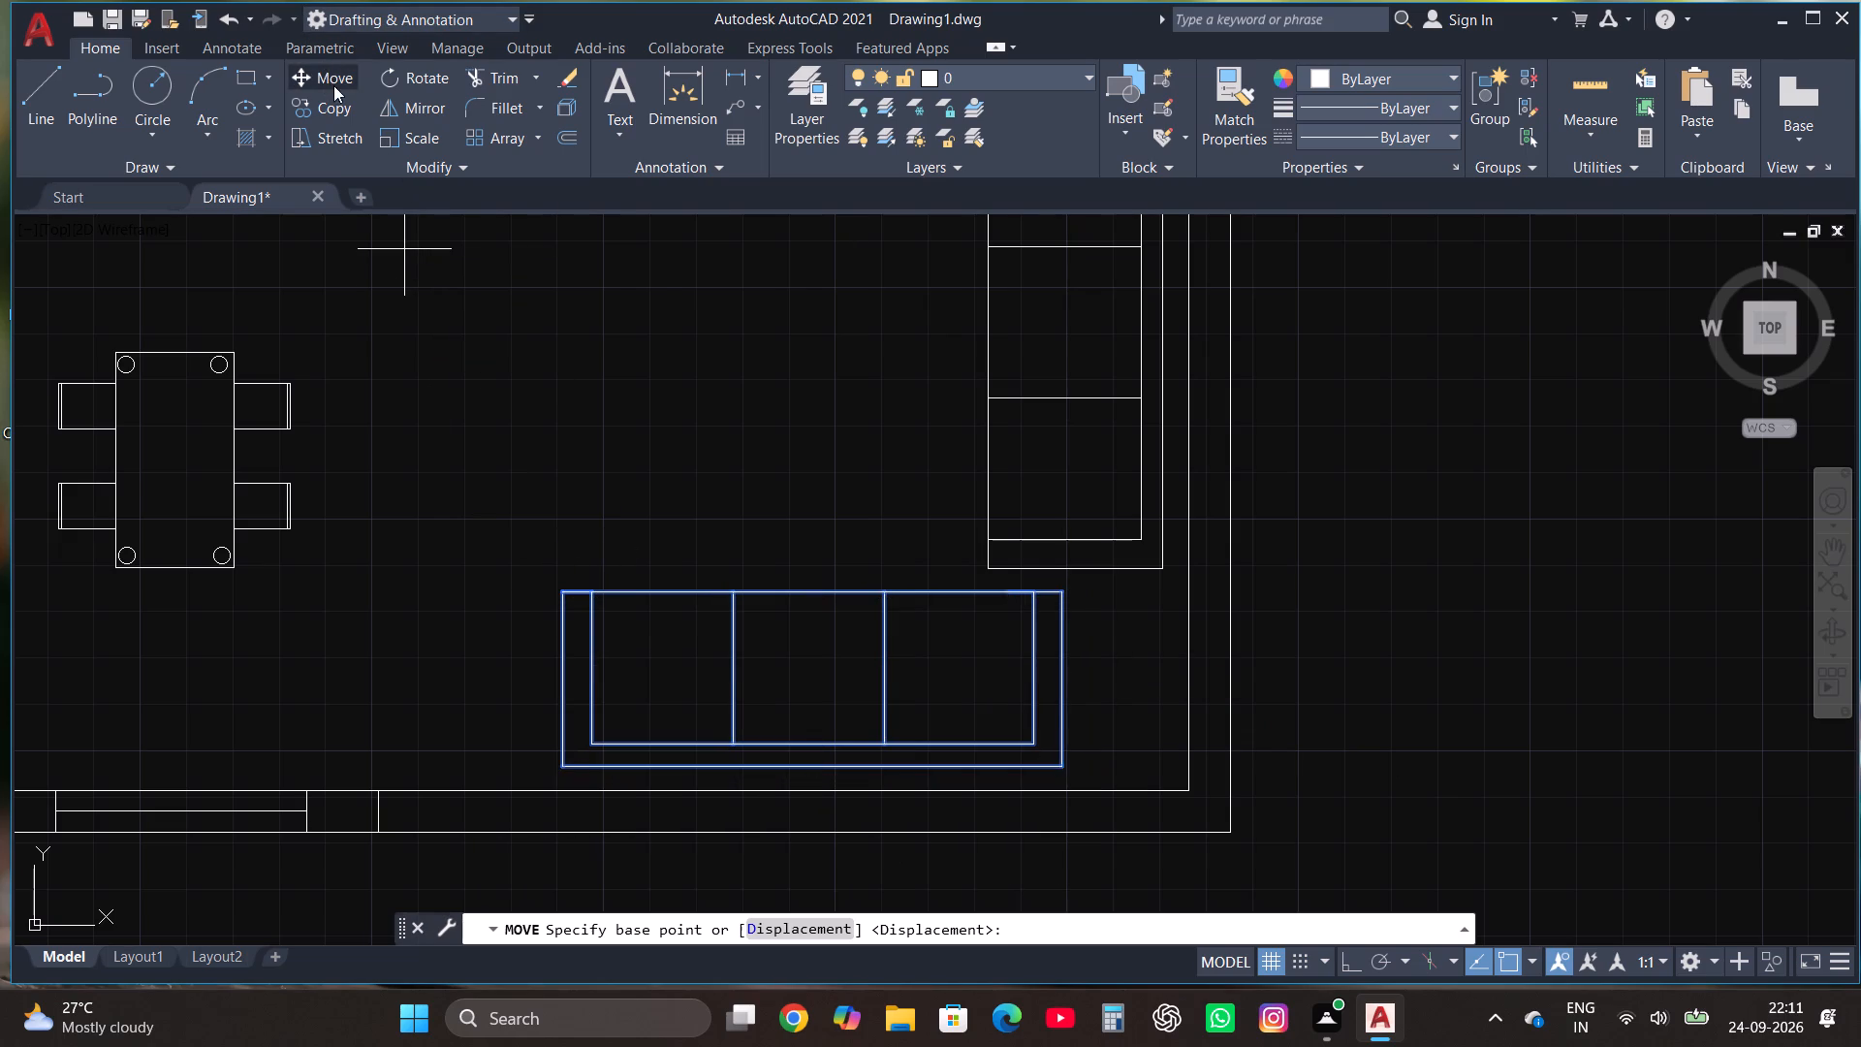
{"action": "left_click", "coordinate": [866, 721]}
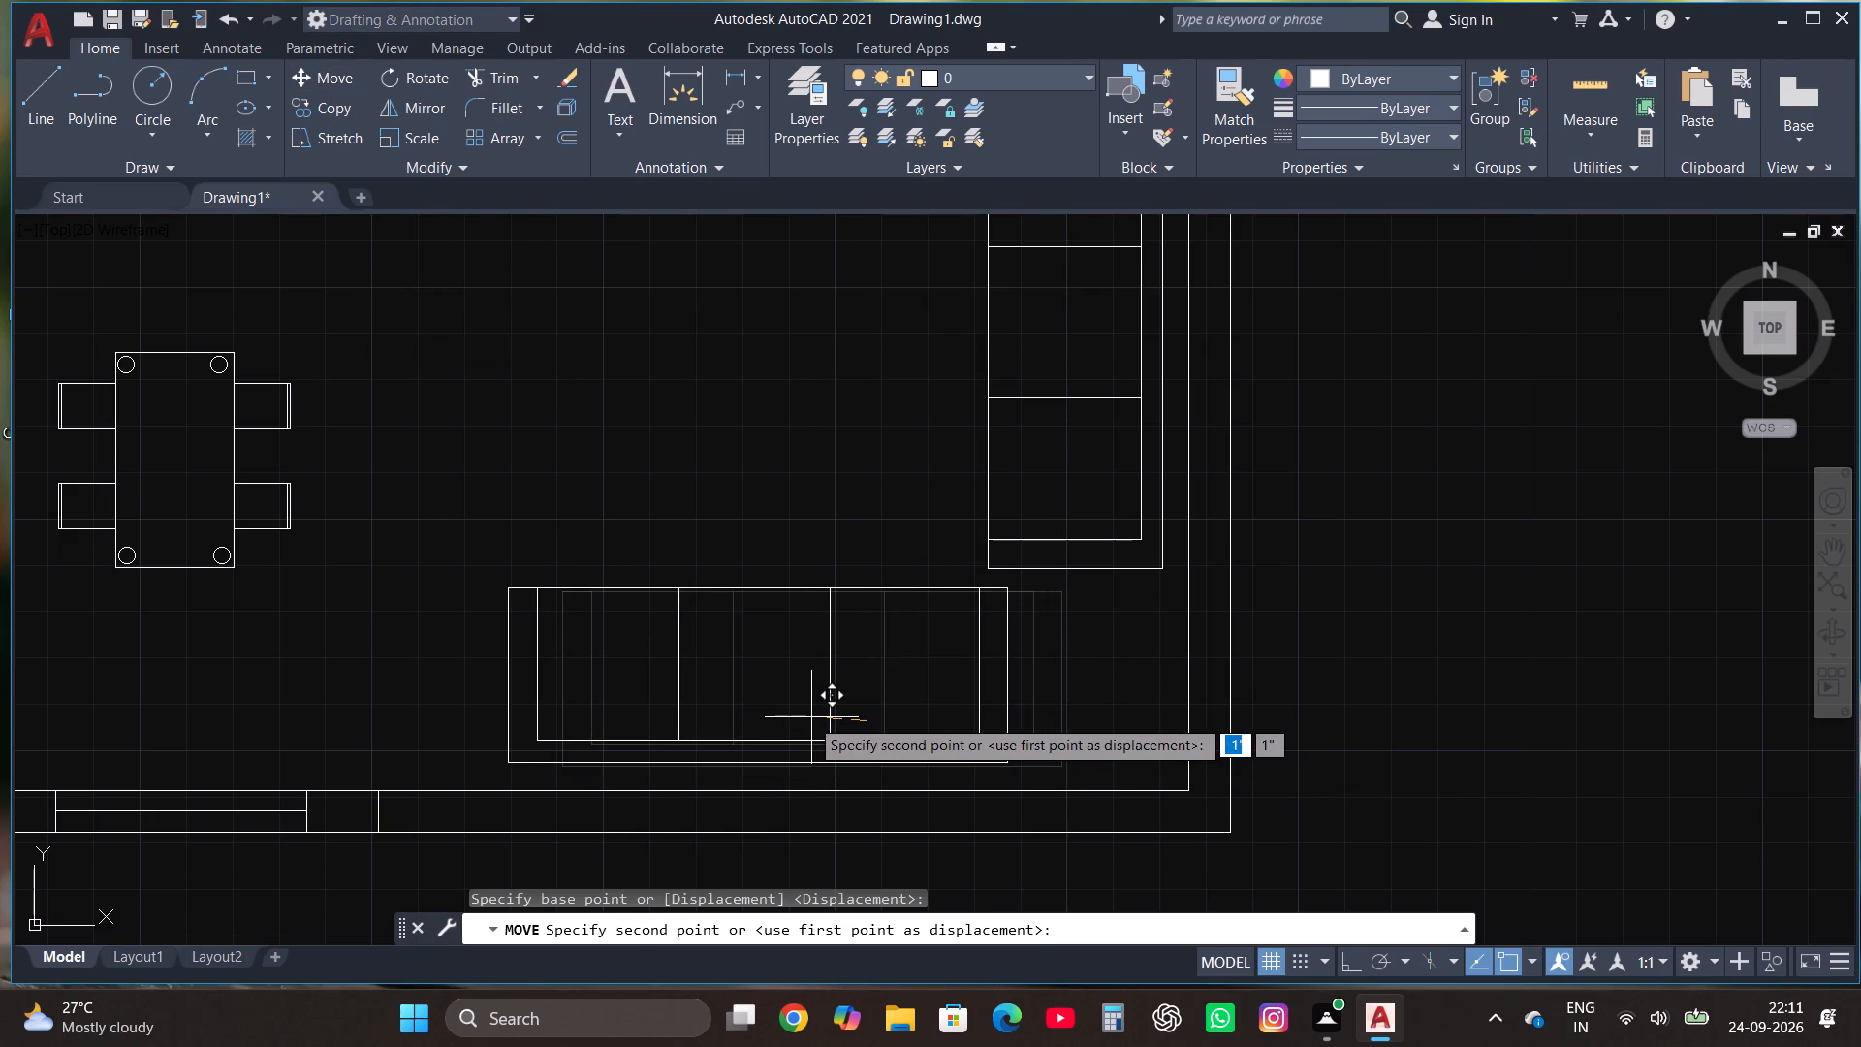
{"action": "left_click", "coordinate": [809, 716]}
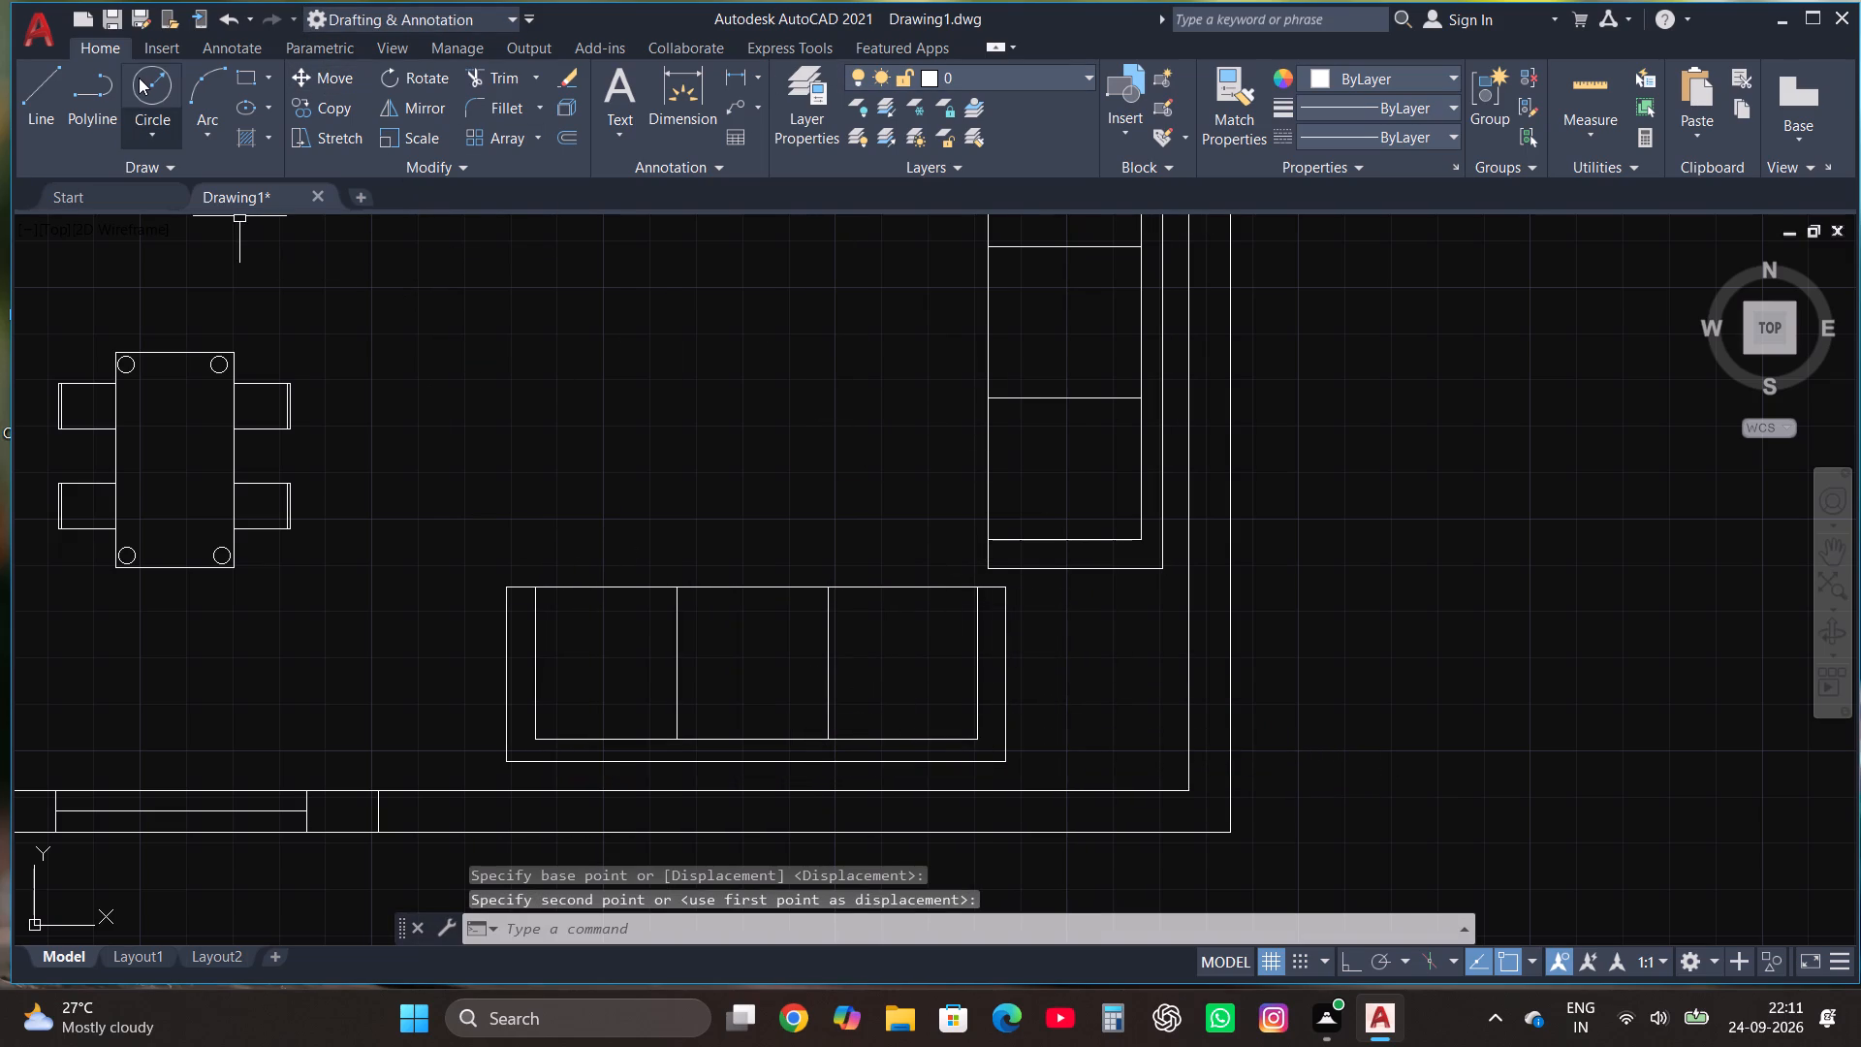
Draw a round side table of about 1' radius in the corner between the two sofas.
{"action": "left_click", "coordinate": [139, 77]}
{"action": "scroll", "coordinate": [1180, 763], "scroll_direction": "up", "scroll_amount": 1}
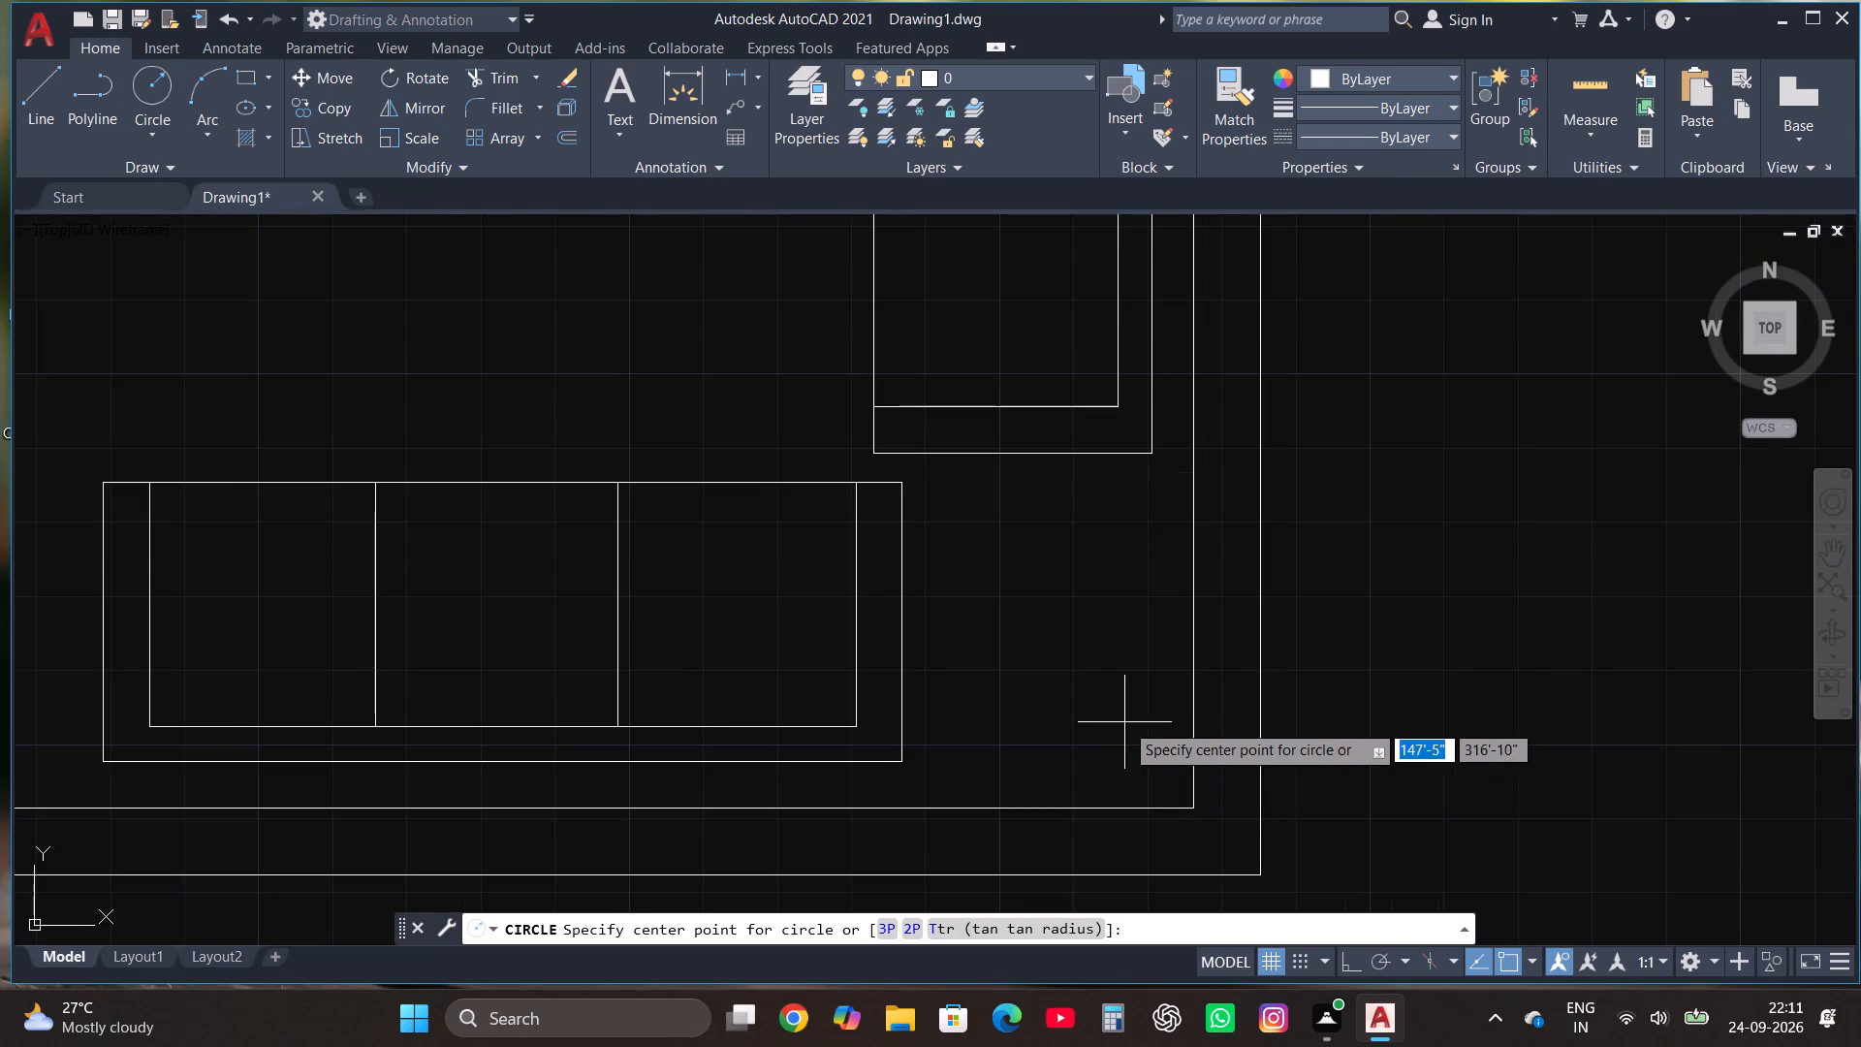
{"action": "left_click", "coordinate": [1045, 631]}
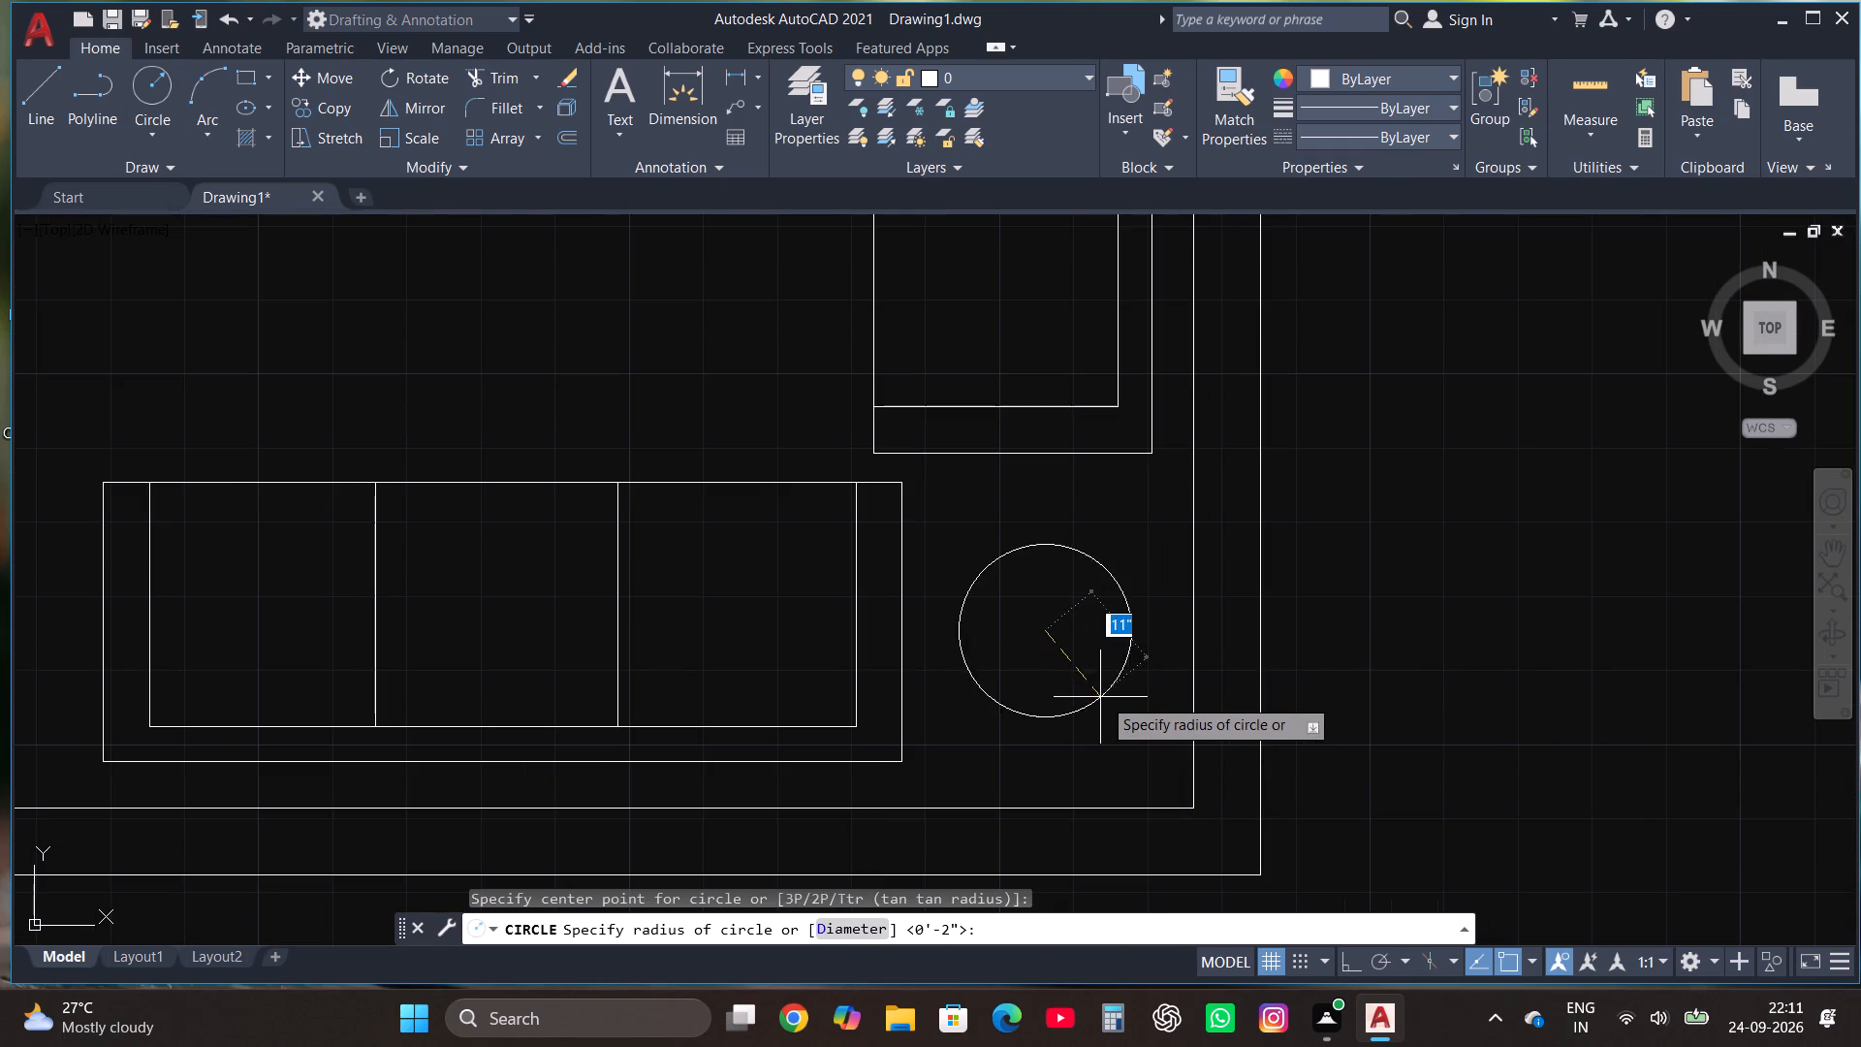
{"action": "left_click", "coordinate": [1107, 706]}
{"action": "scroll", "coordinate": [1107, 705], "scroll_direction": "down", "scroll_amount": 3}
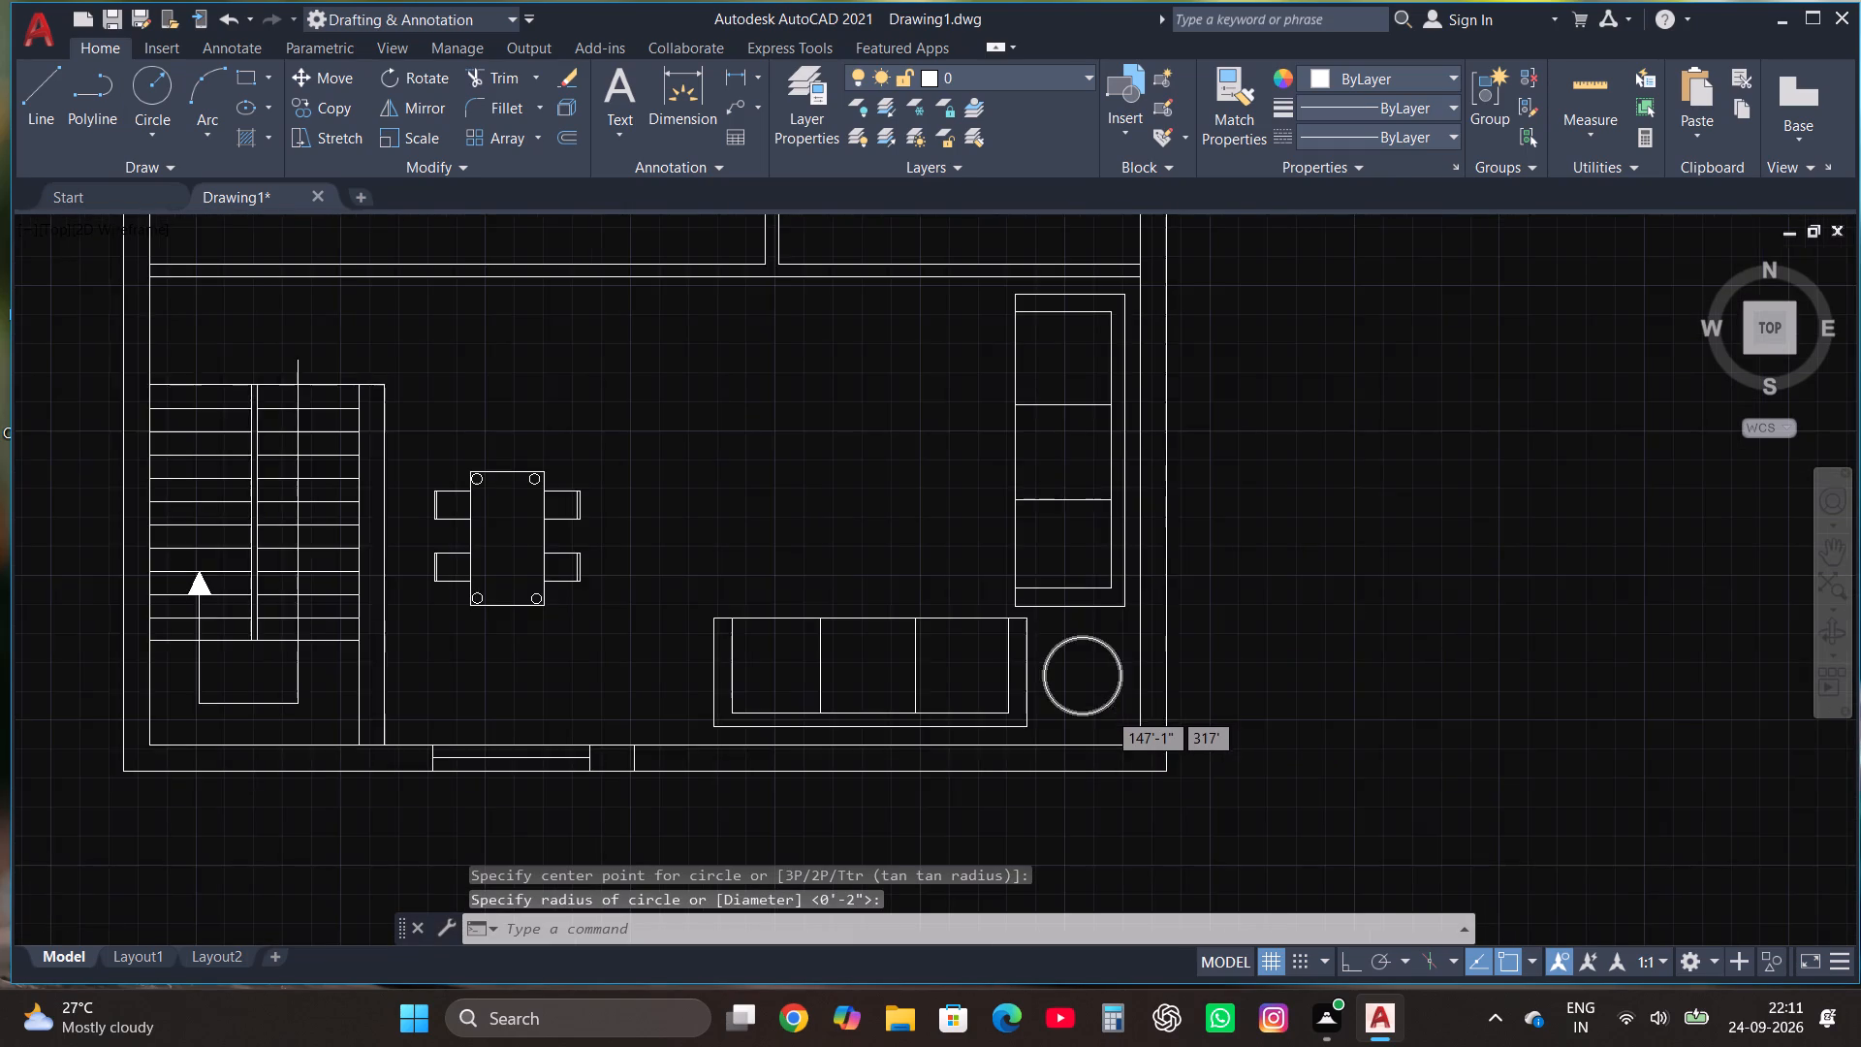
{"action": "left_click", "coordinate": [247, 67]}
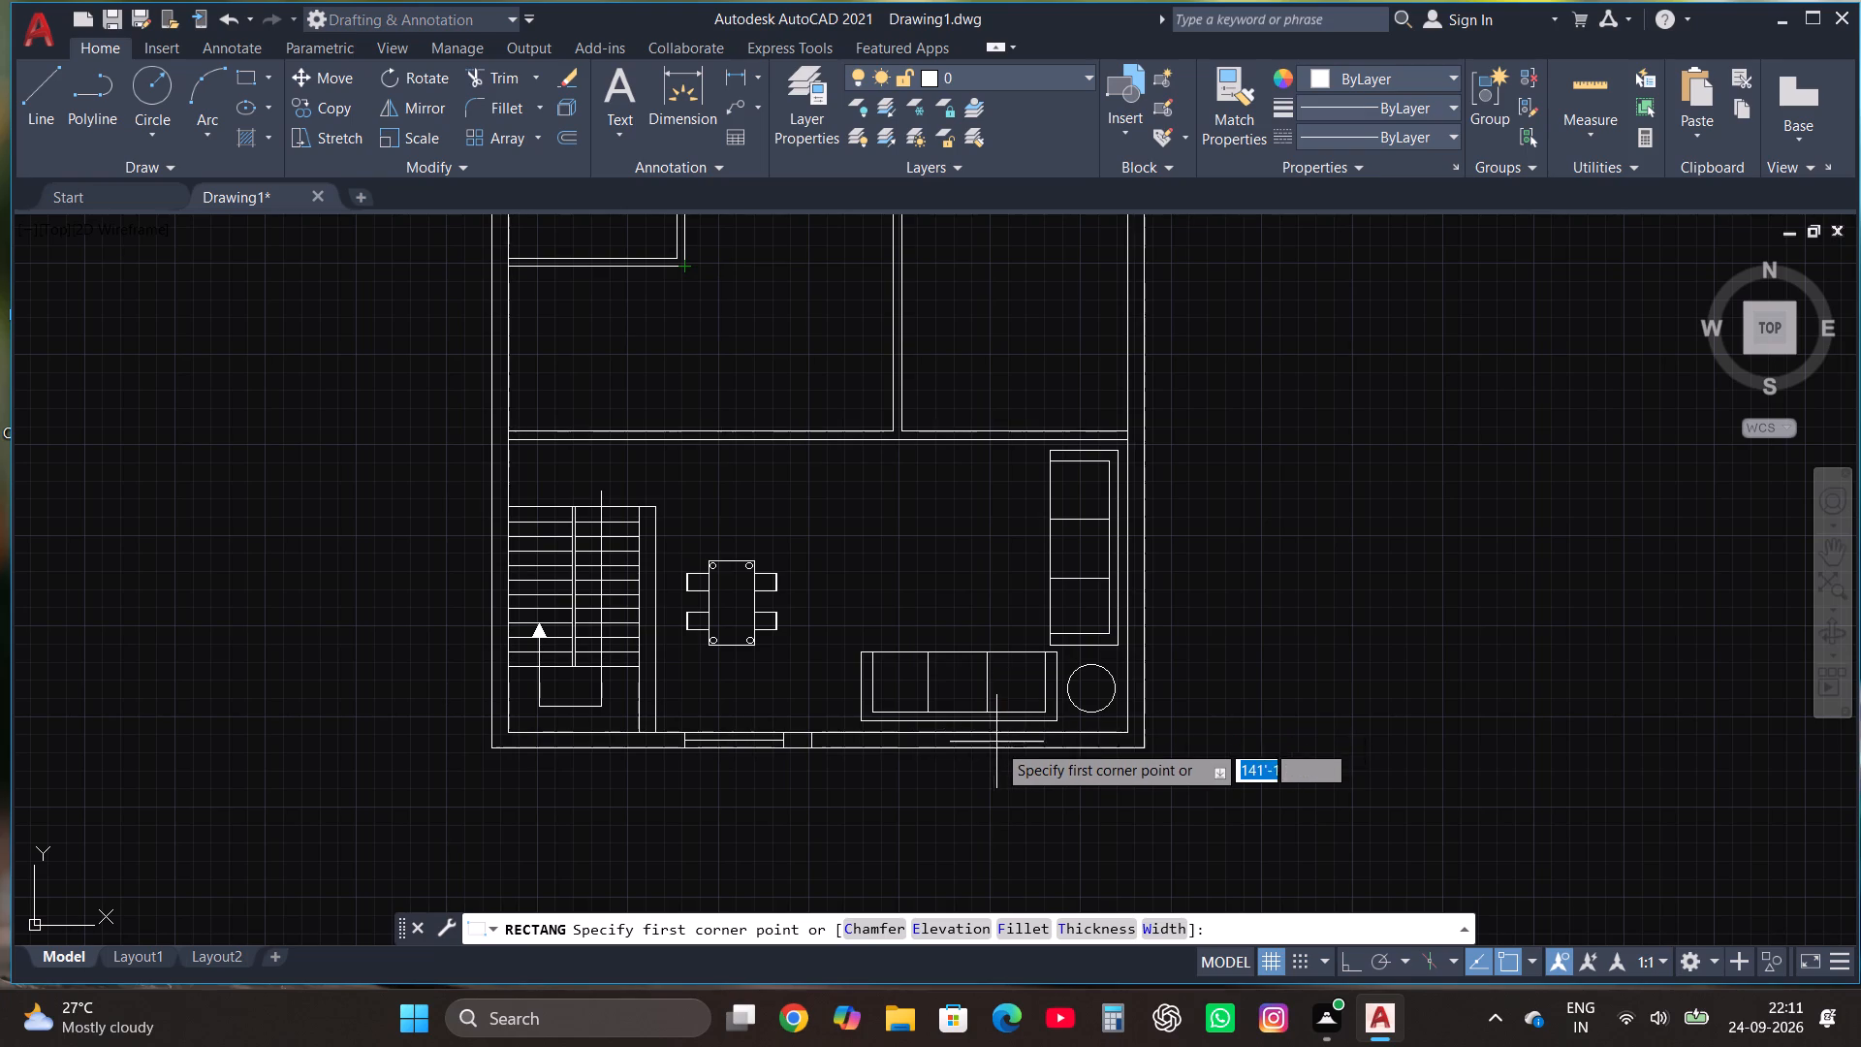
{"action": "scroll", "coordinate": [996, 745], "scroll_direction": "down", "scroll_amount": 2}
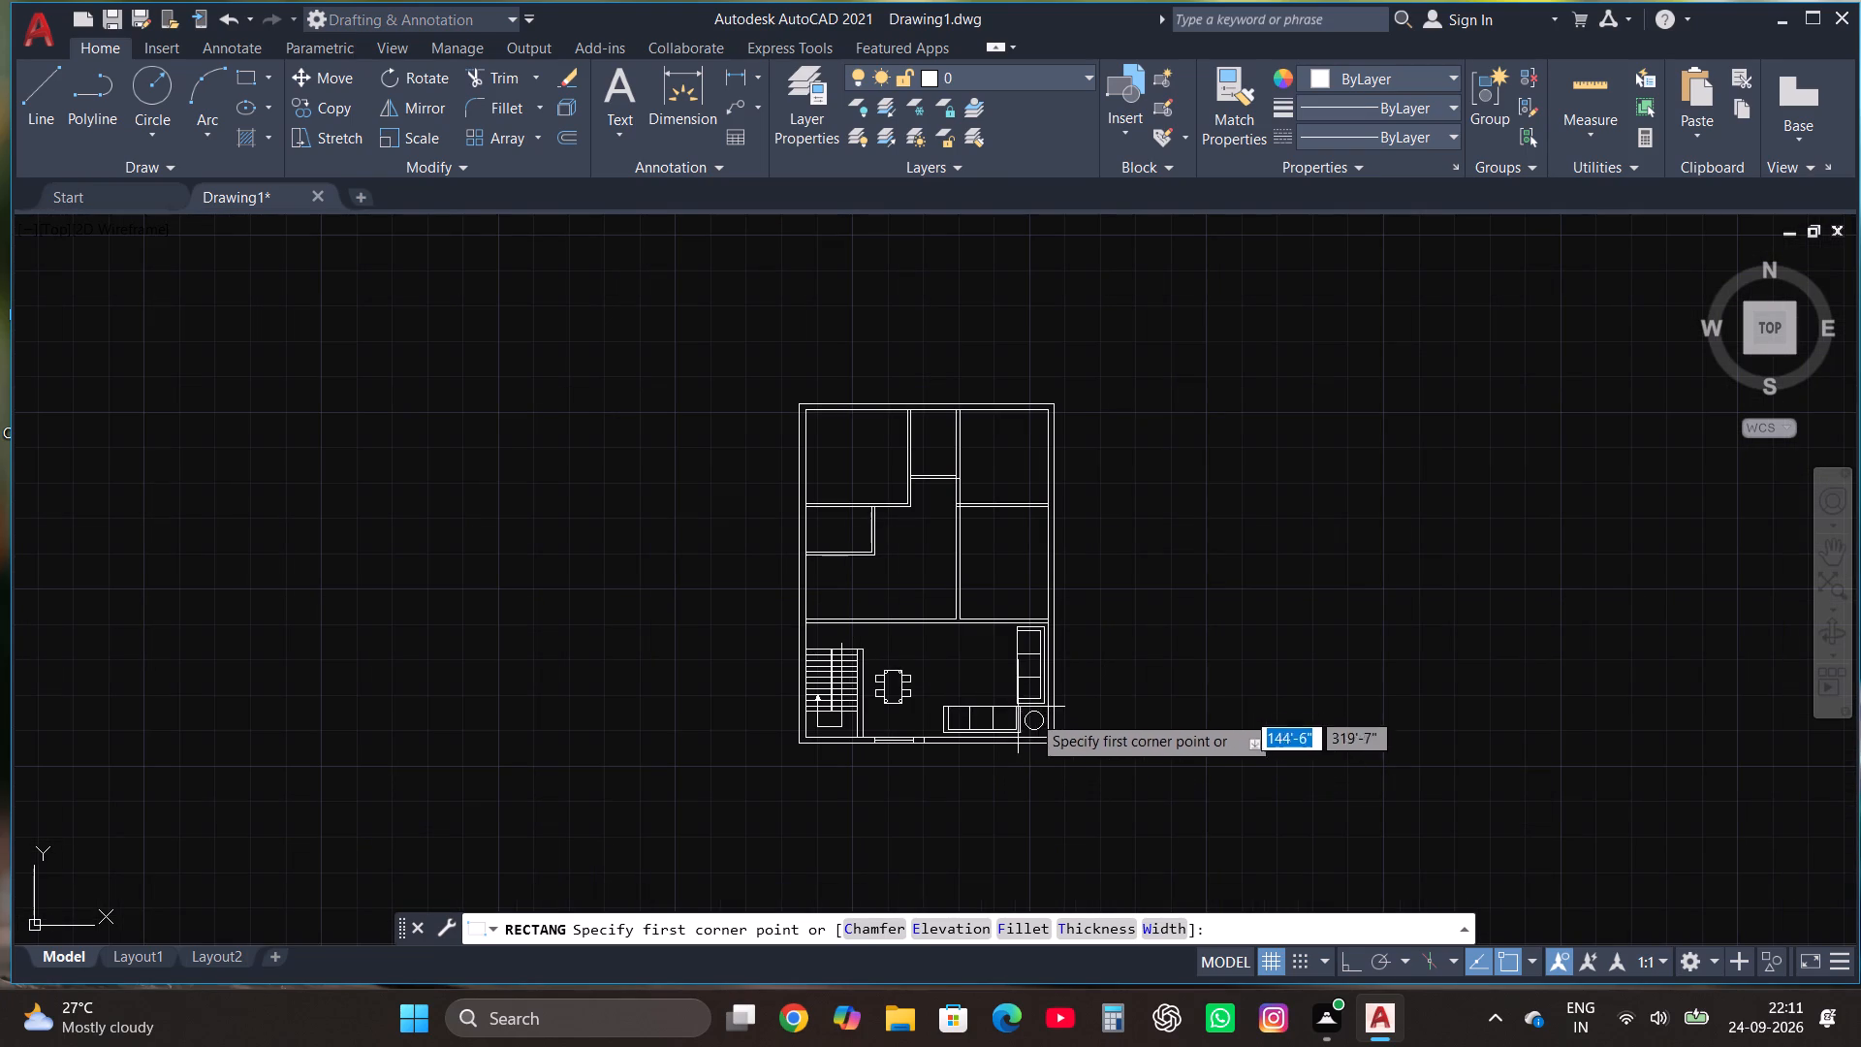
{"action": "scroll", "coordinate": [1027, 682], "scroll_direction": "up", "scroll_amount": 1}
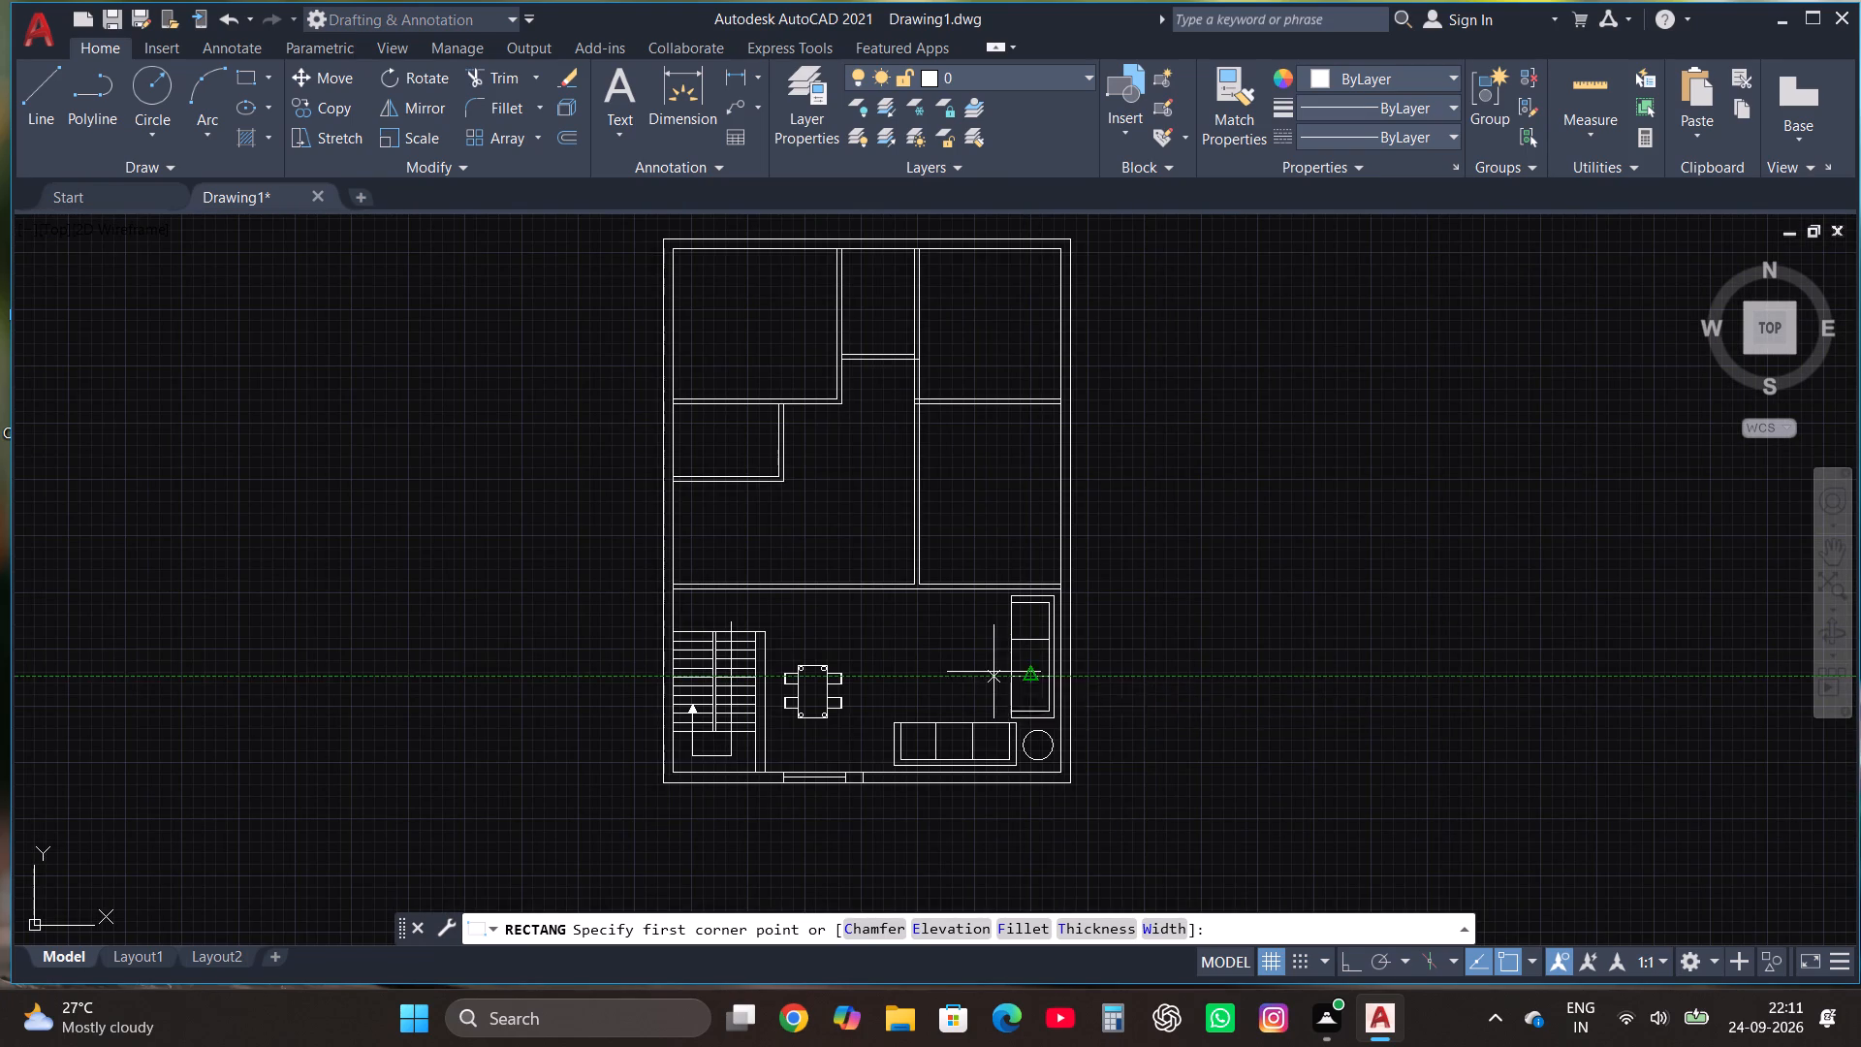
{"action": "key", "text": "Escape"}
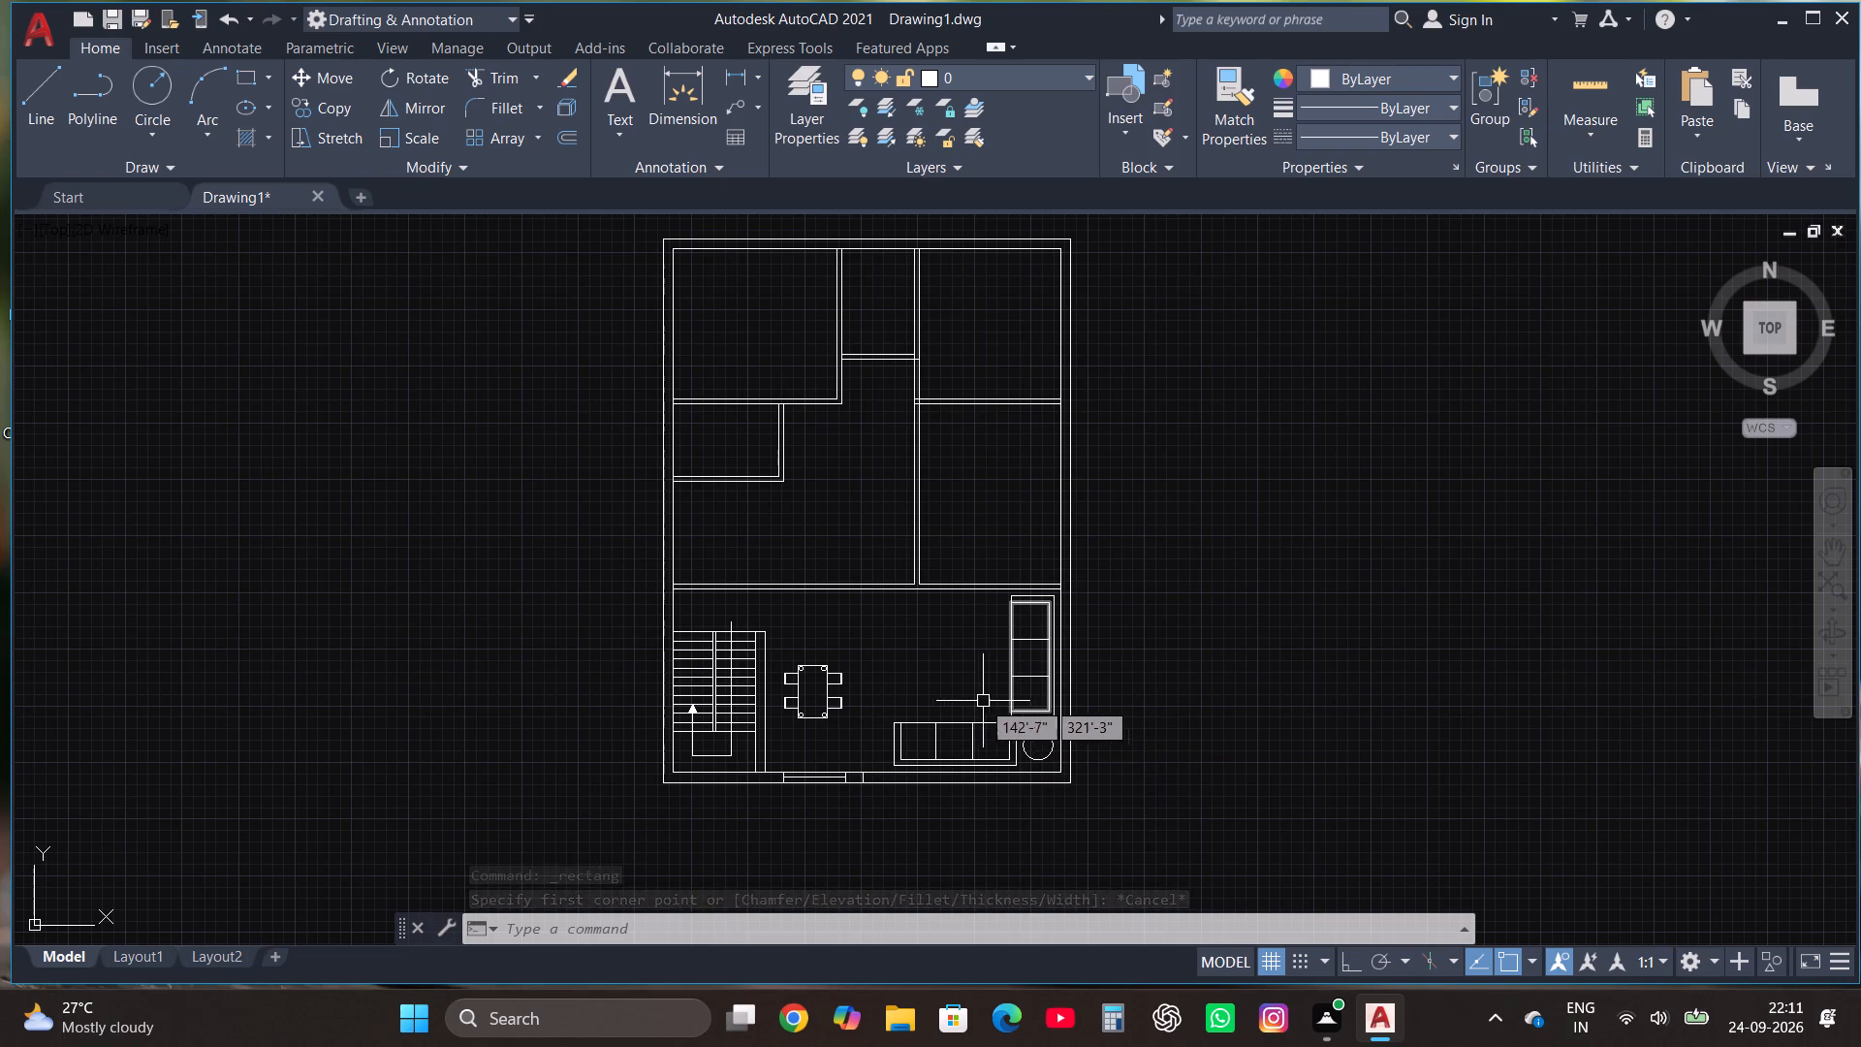
Draw a rectangular coffee table about 5'-10" by 2'-3" above the horizontal sofa, left of the vertical sofa.
{"action": "scroll", "coordinate": [943, 682], "scroll_direction": "up", "scroll_amount": 1}
{"action": "left_click", "coordinate": [243, 79]}
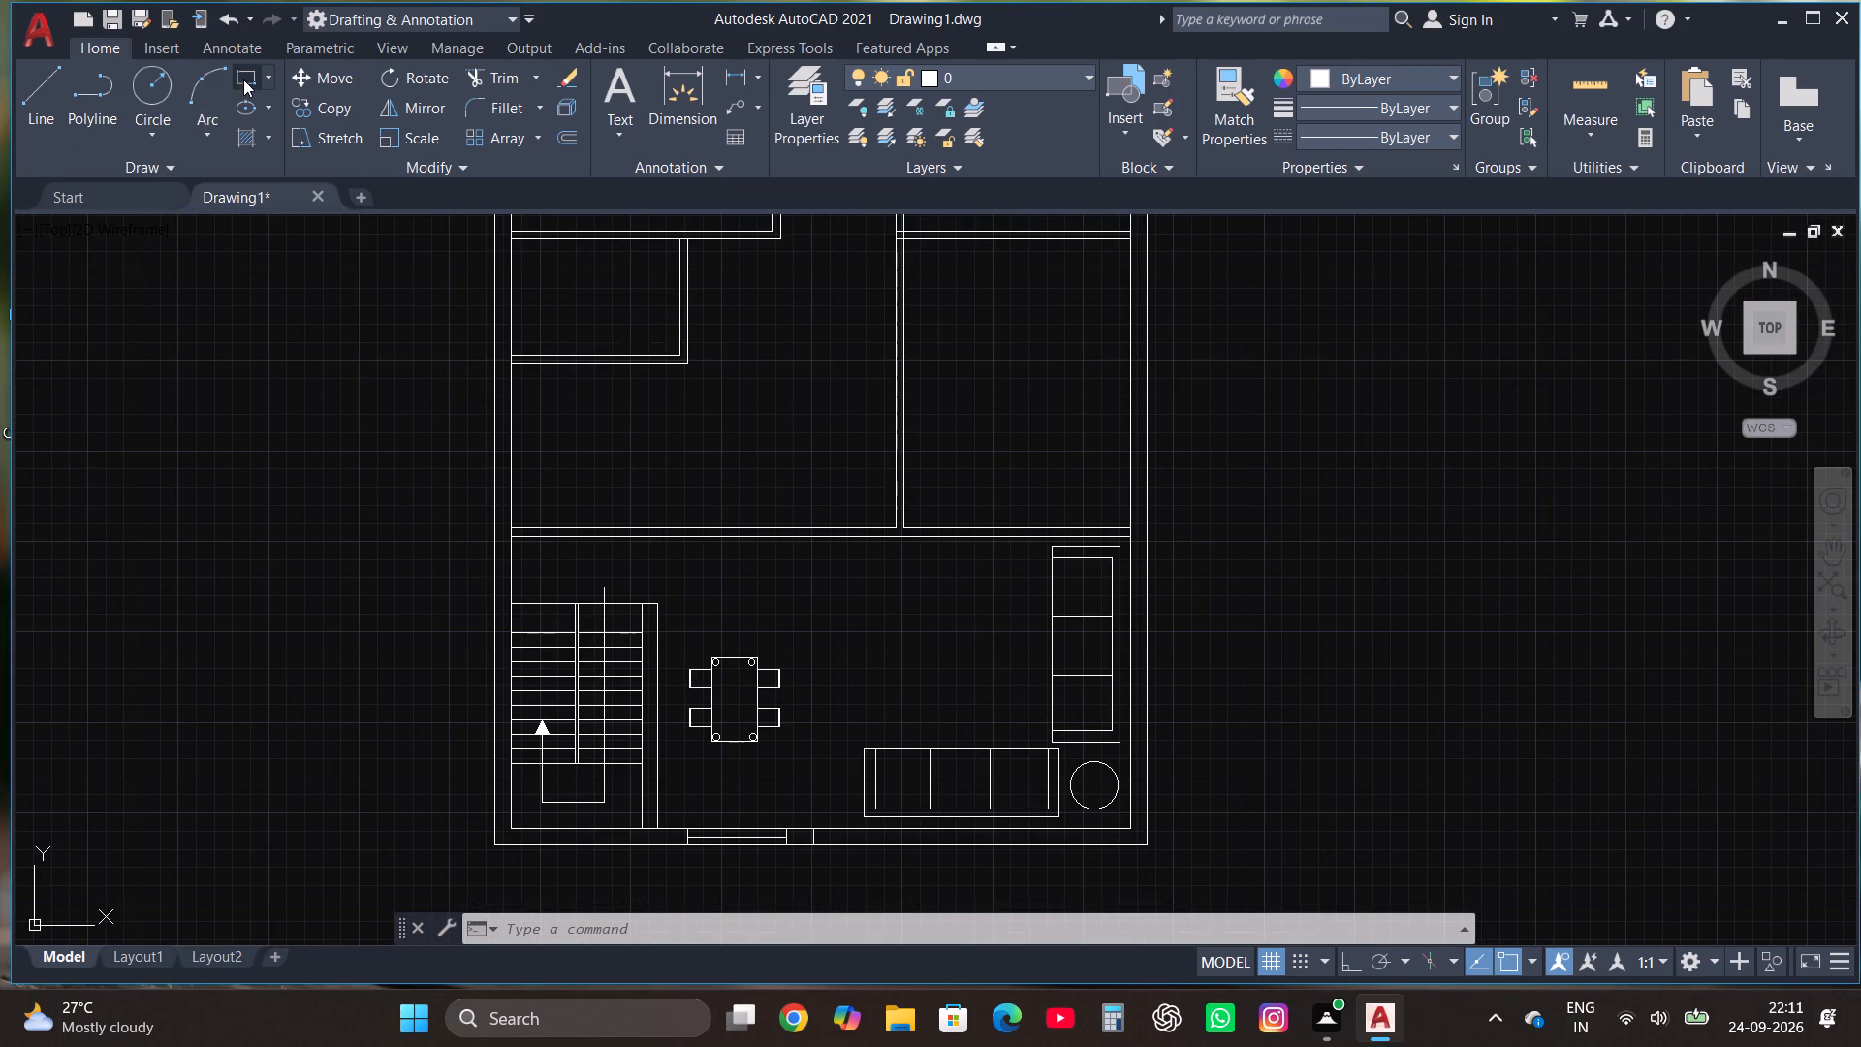
{"action": "scroll", "coordinate": [951, 695], "scroll_direction": "up", "scroll_amount": 1}
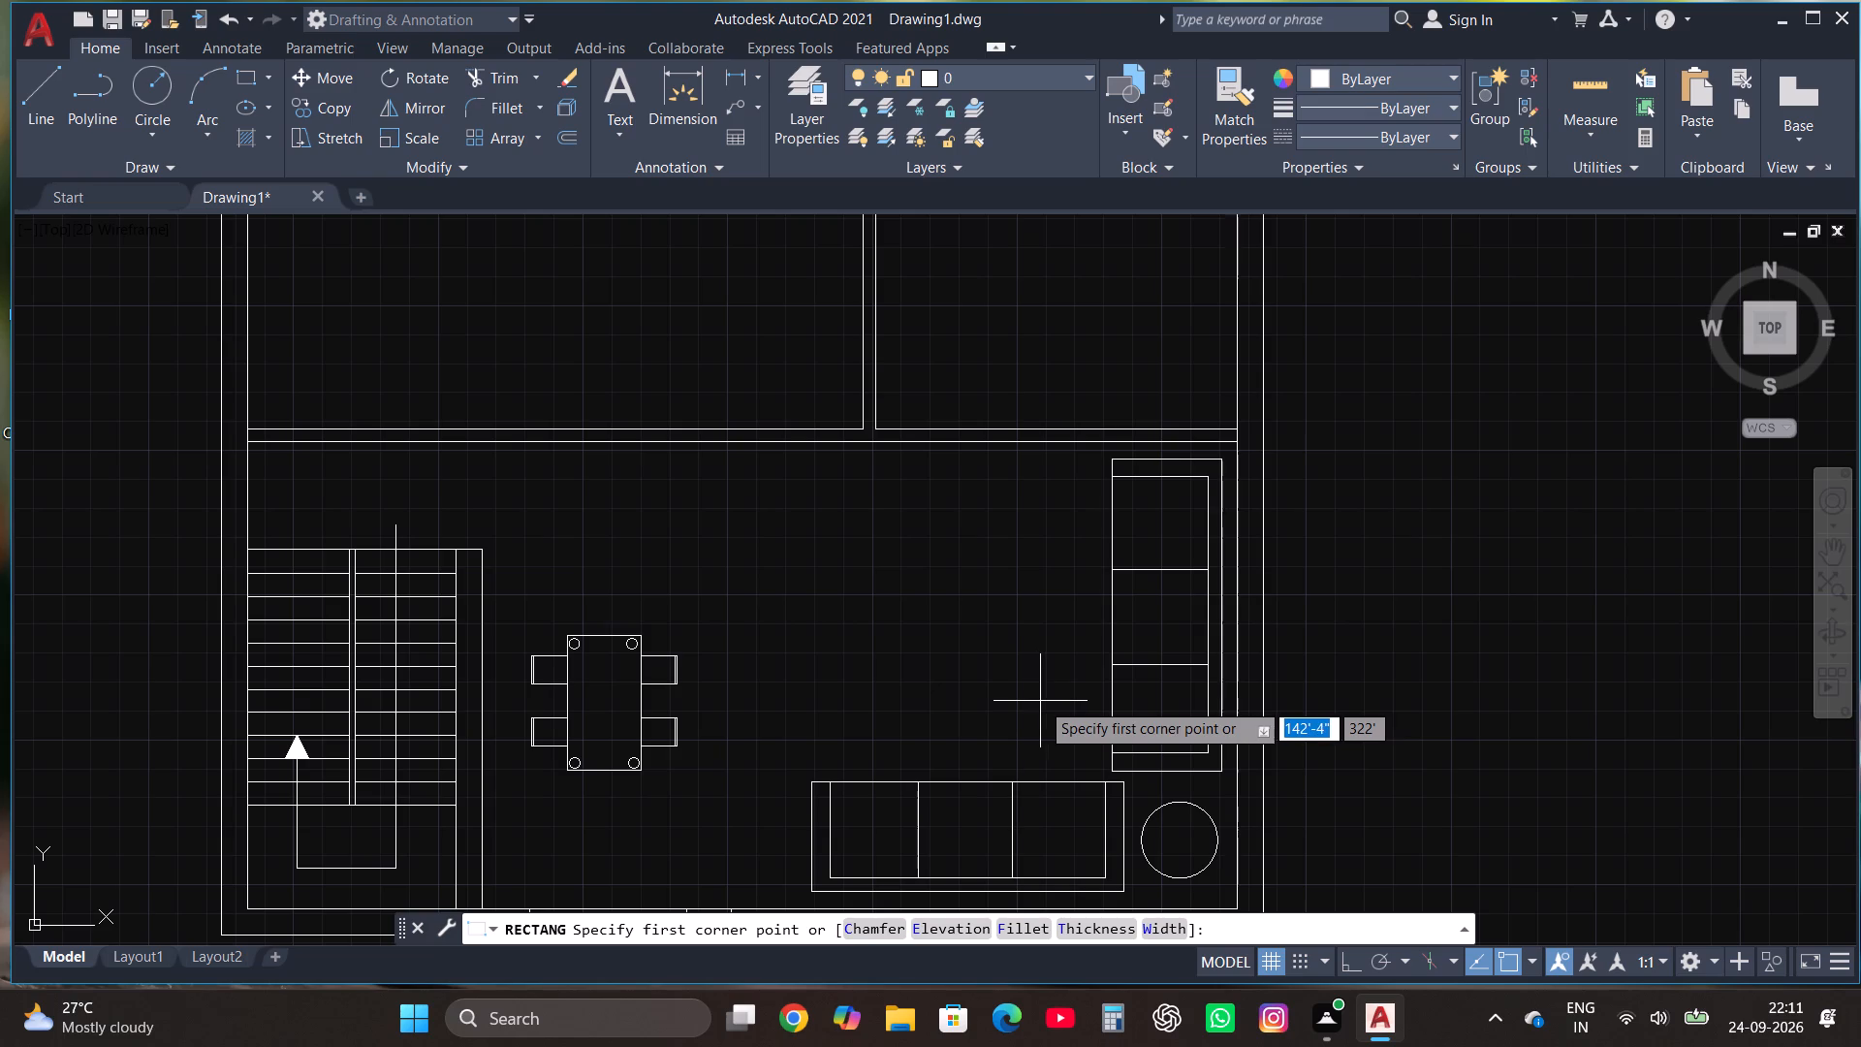
{"action": "left_click", "coordinate": [1041, 687]}
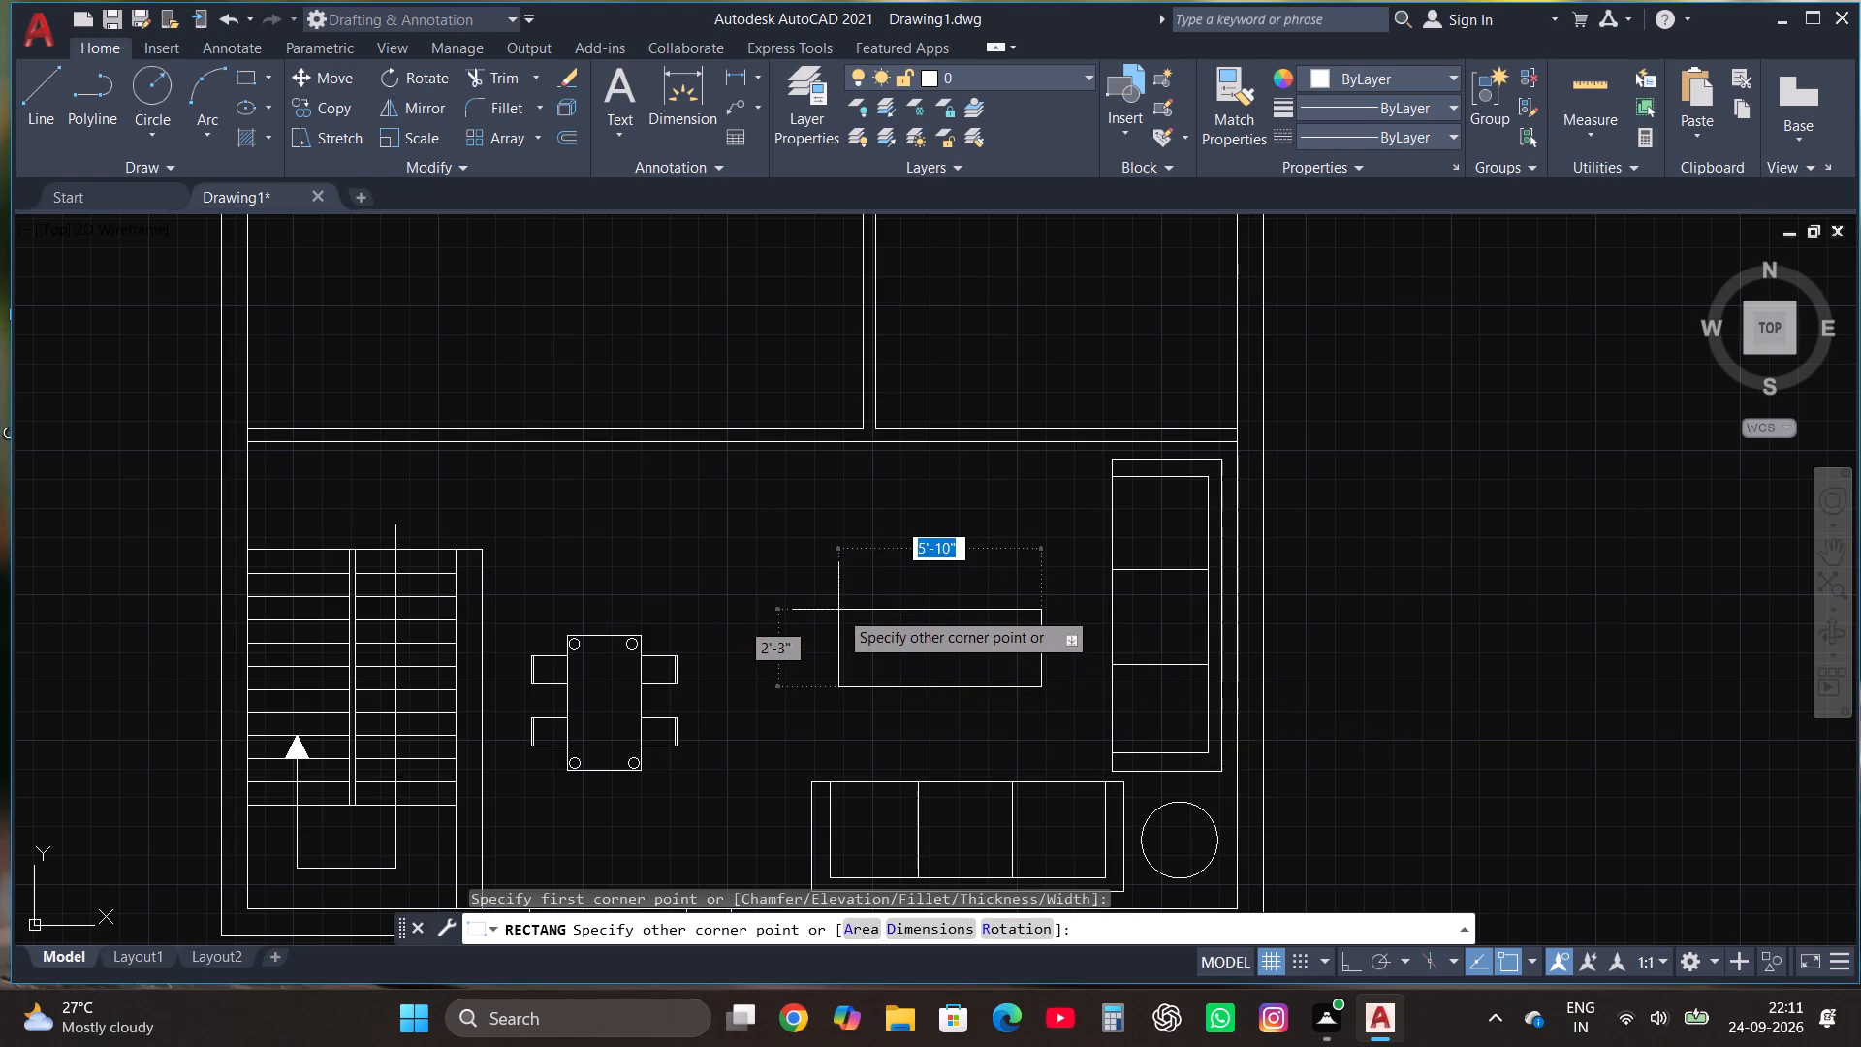
{"action": "left_click", "coordinate": [841, 605]}
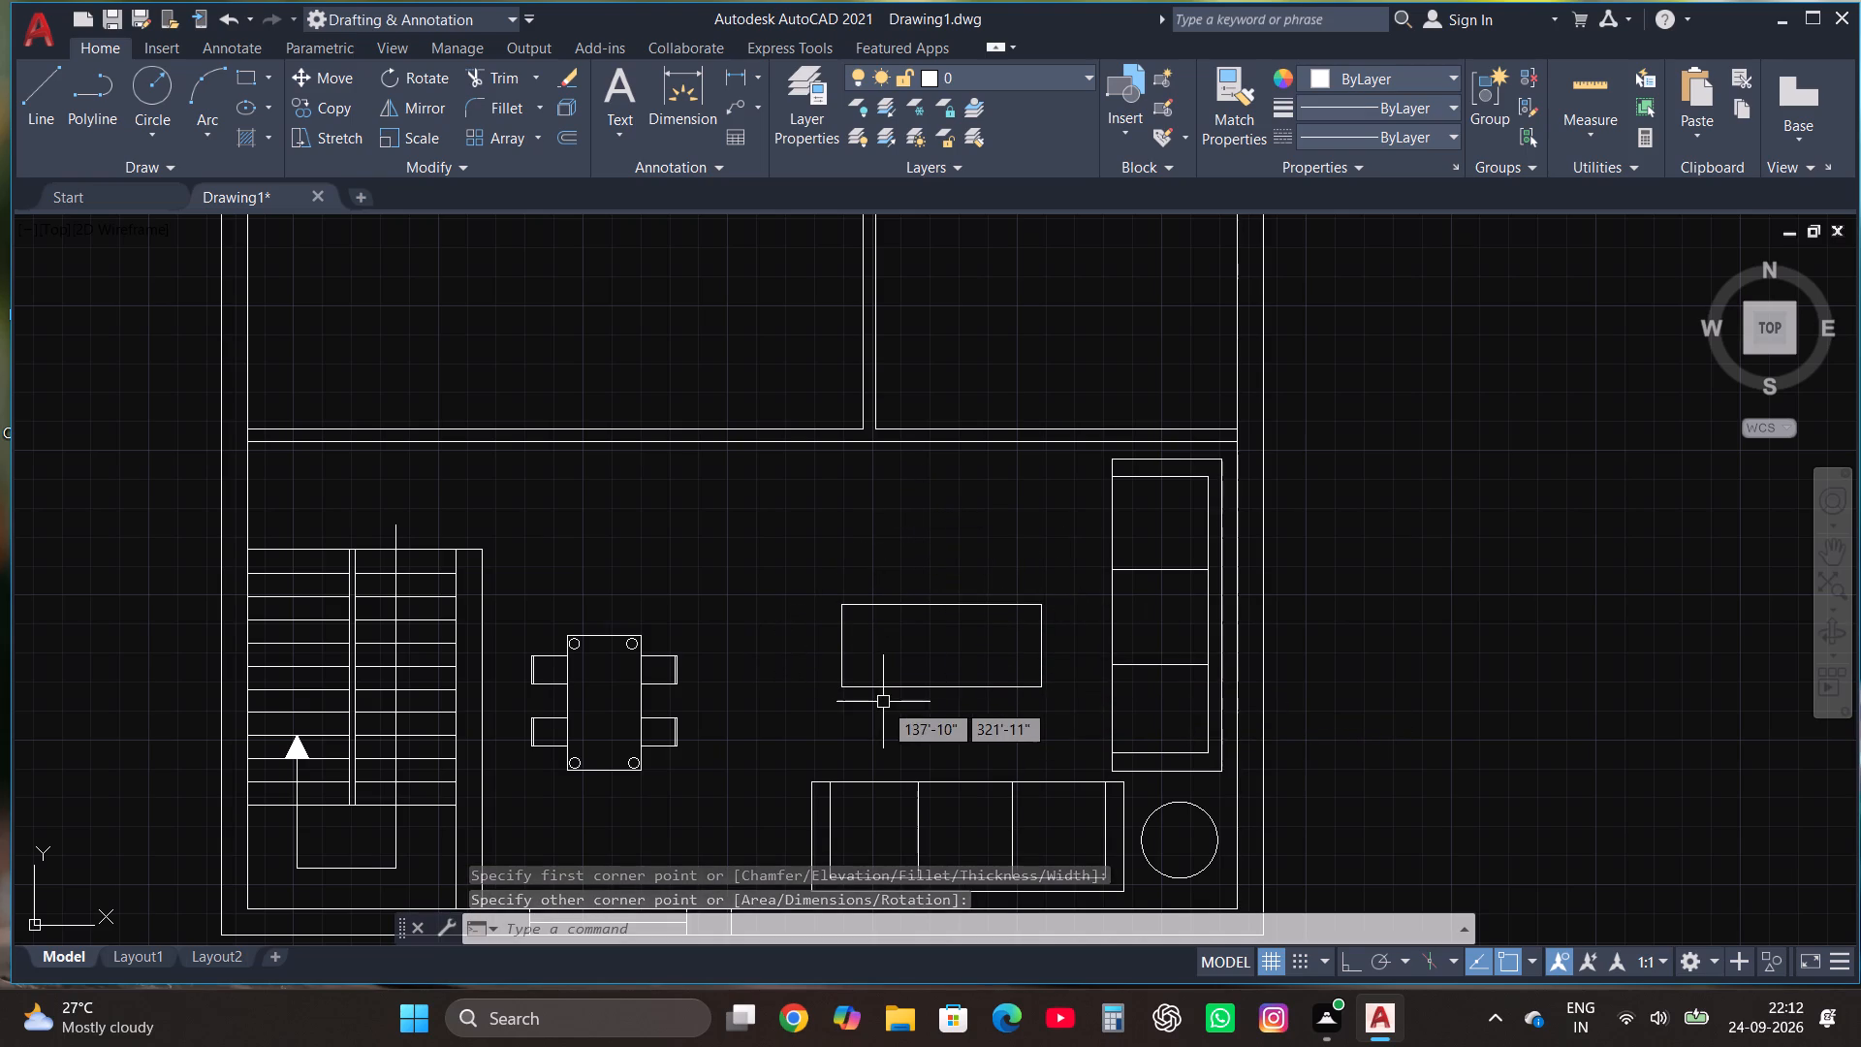
With Ortho on, draw a vertical line across the bottom wall just left of the horizontal sofa and trim its overhang below the outer face.
{"action": "scroll", "coordinate": [883, 702], "scroll_direction": "down", "scroll_amount": 1}
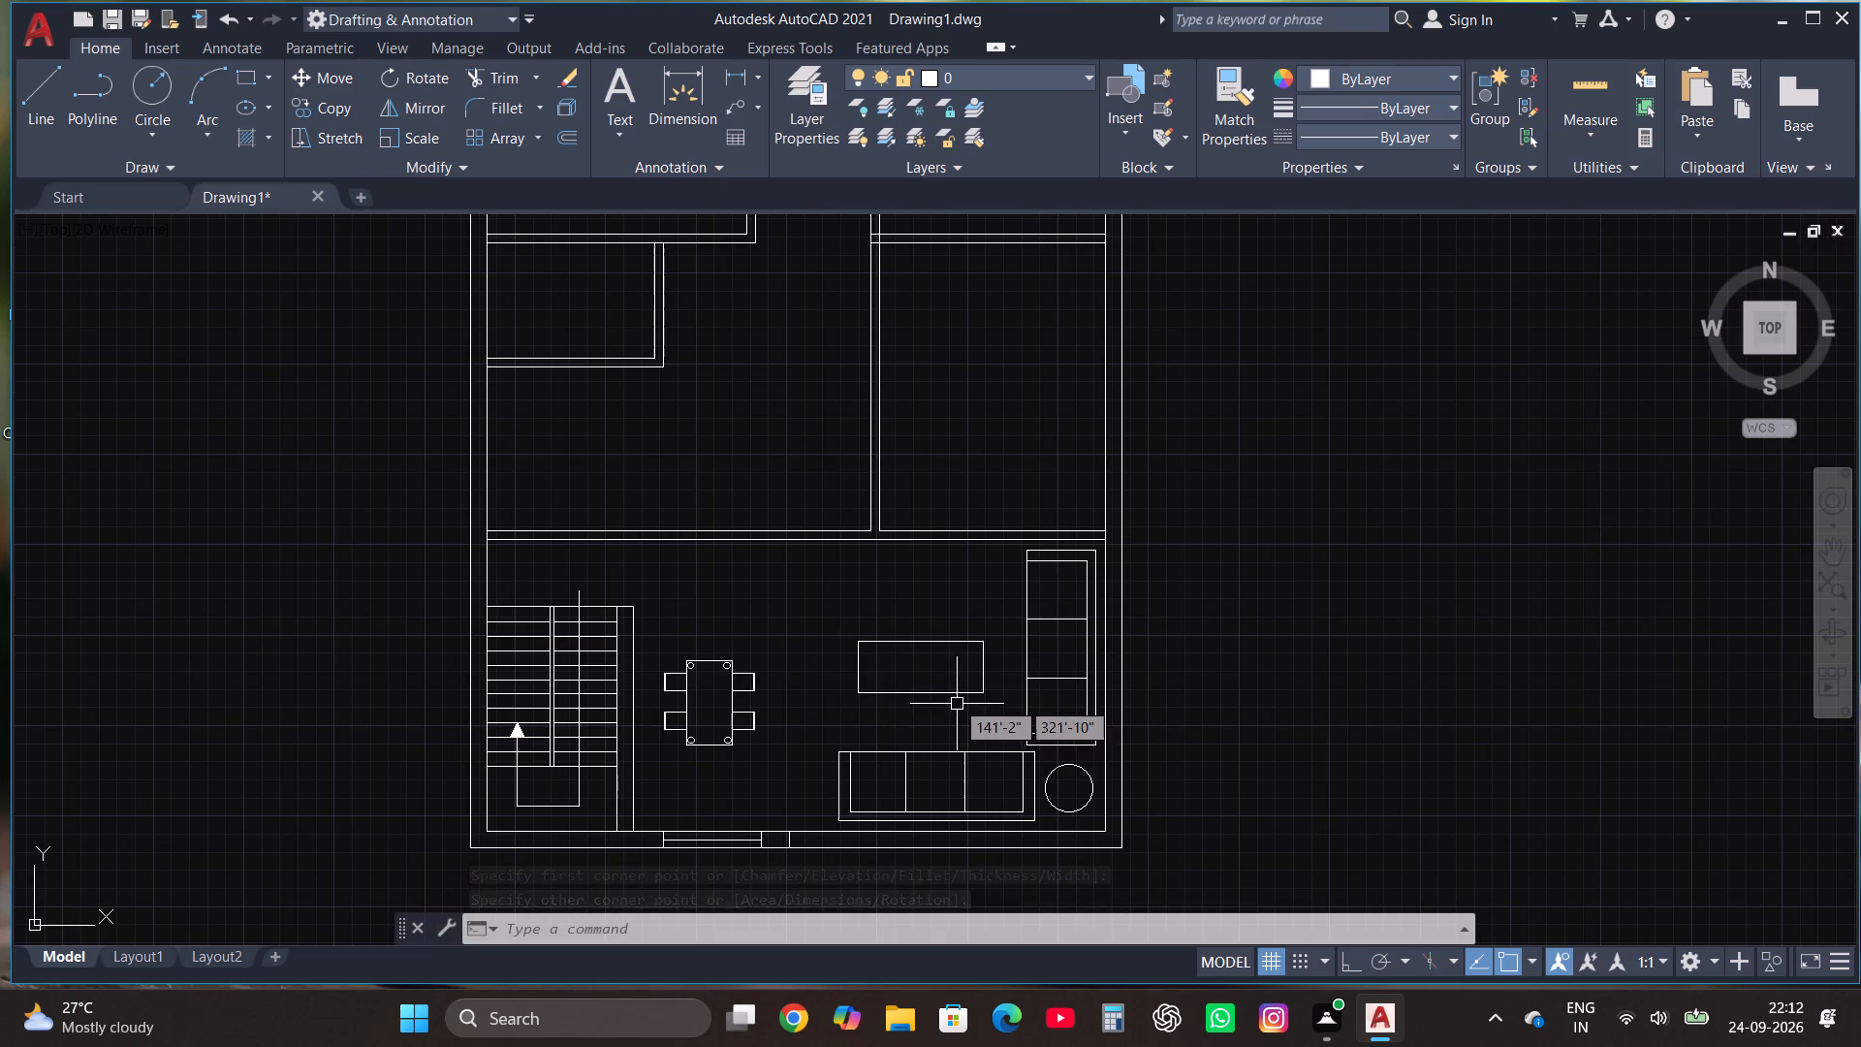
{"action": "scroll", "coordinate": [955, 697], "scroll_direction": "down", "scroll_amount": 1}
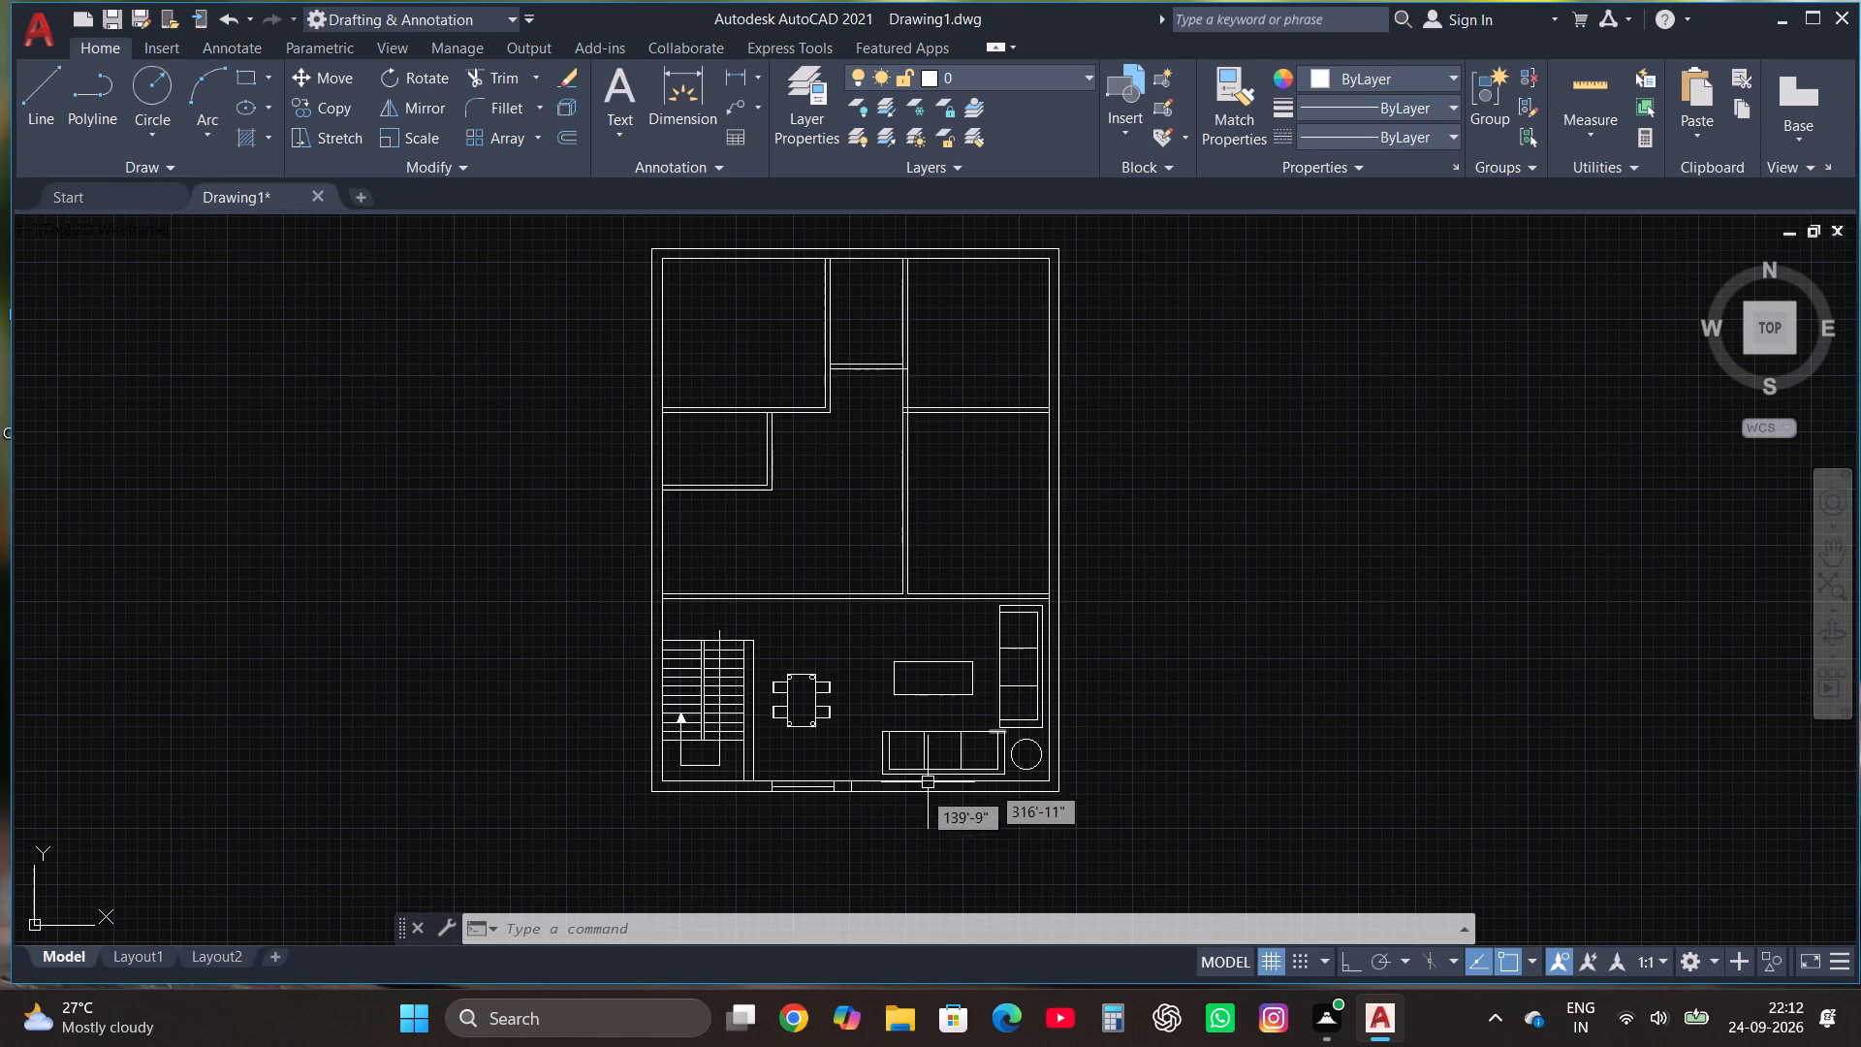
{"action": "scroll", "coordinate": [852, 811], "scroll_direction": "up", "scroll_amount": 3}
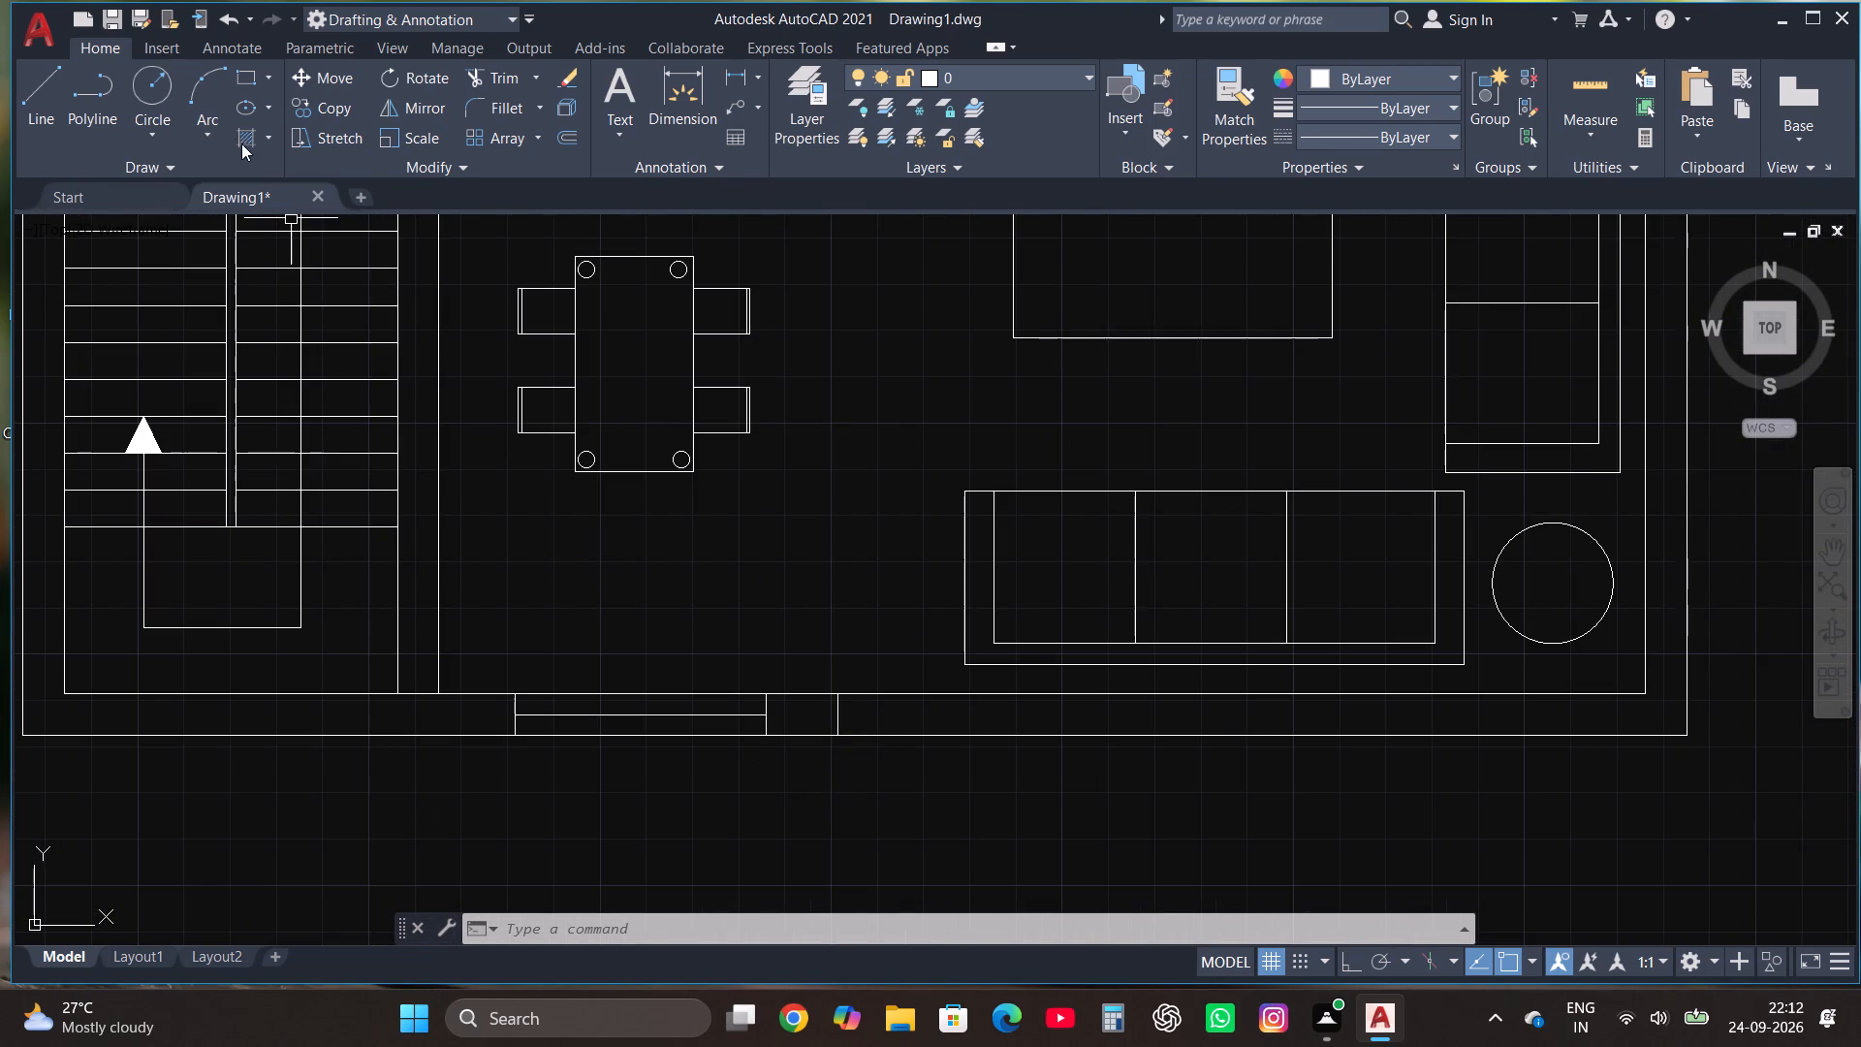
{"action": "left_click", "coordinate": [30, 92]}
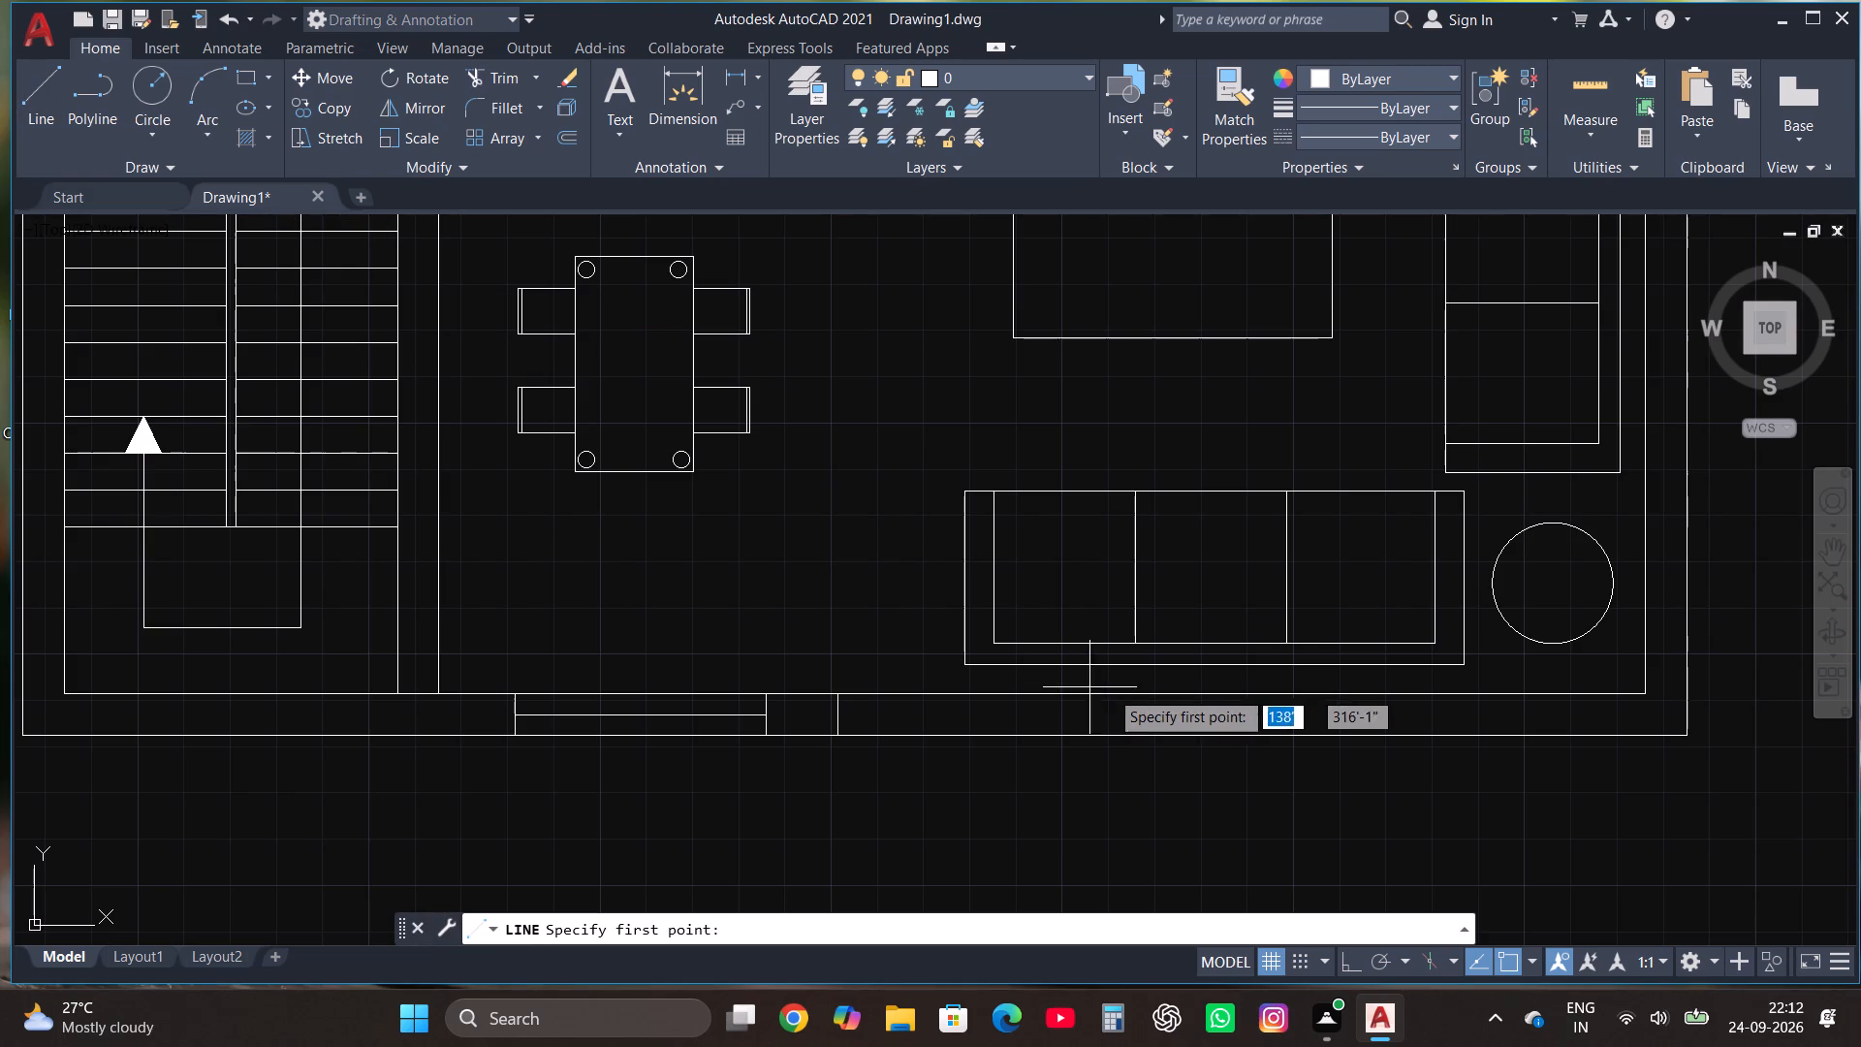
{"action": "left_click", "coordinate": [949, 691]}
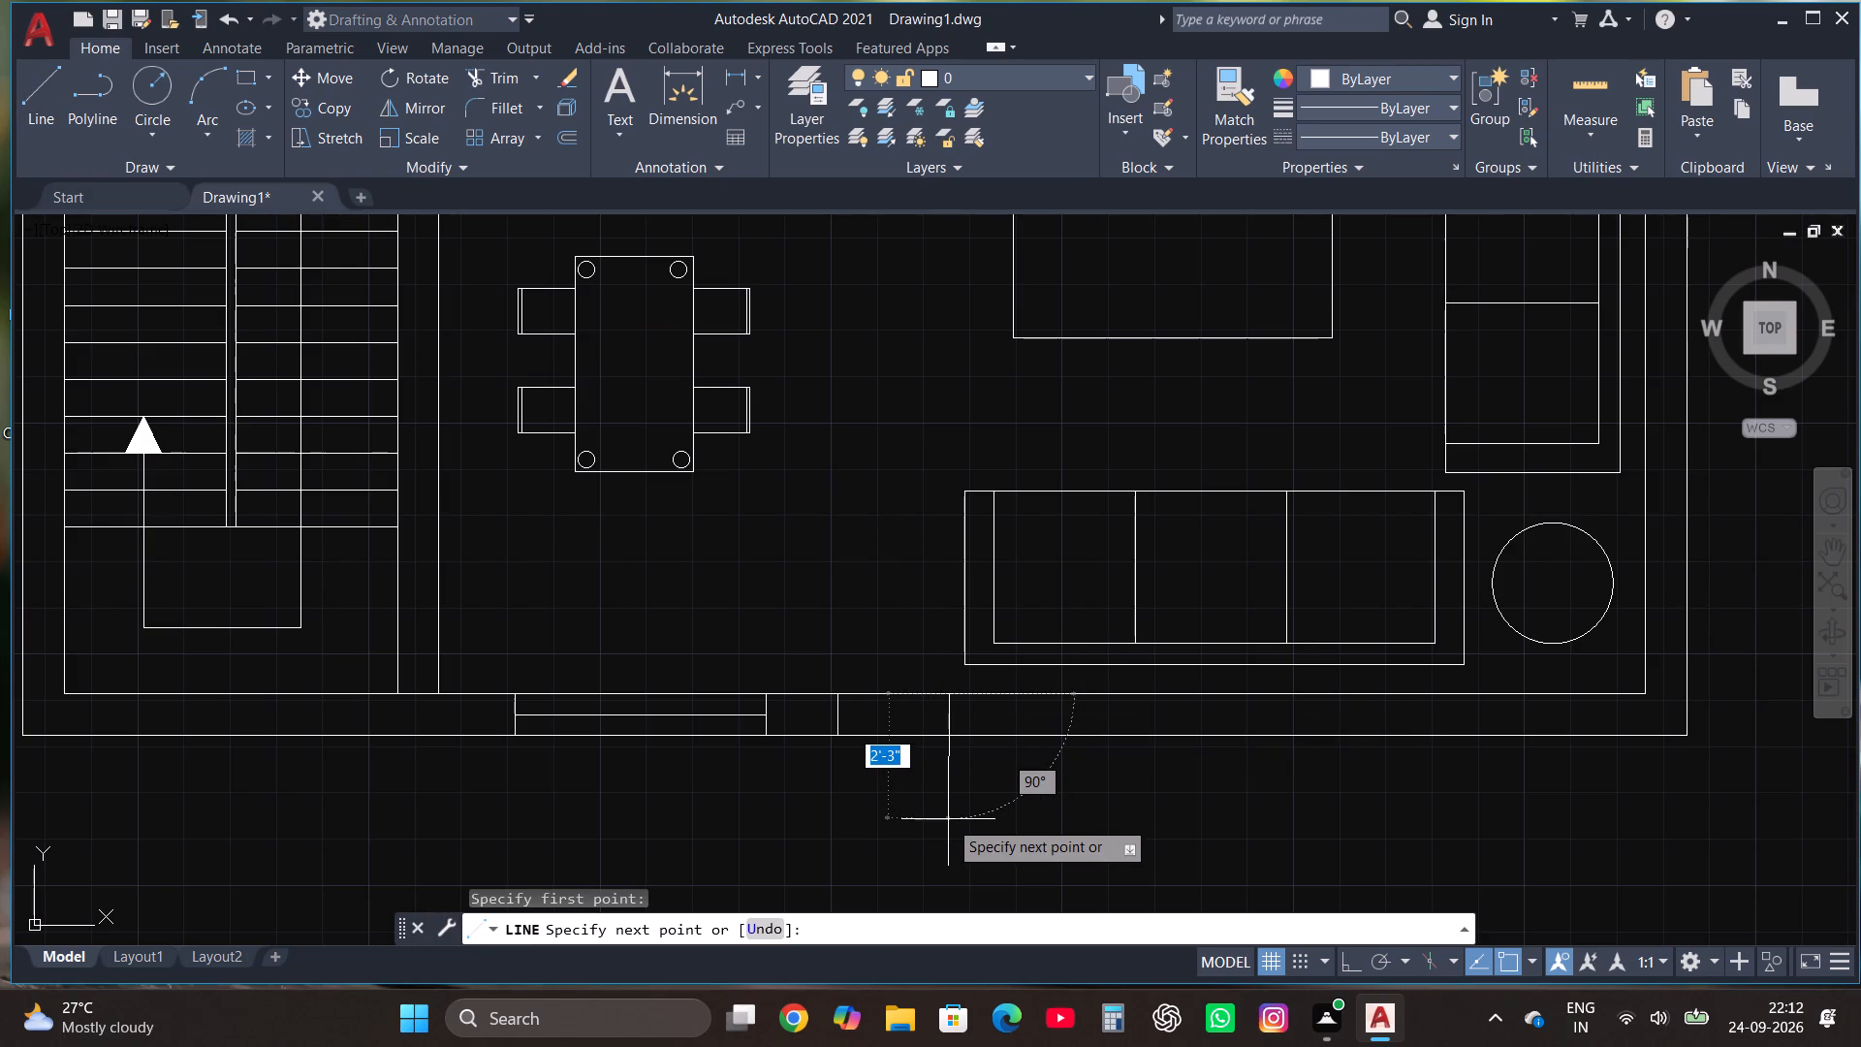
{"action": "key", "text": "F8"}
{"action": "left_click", "coordinate": [948, 819]}
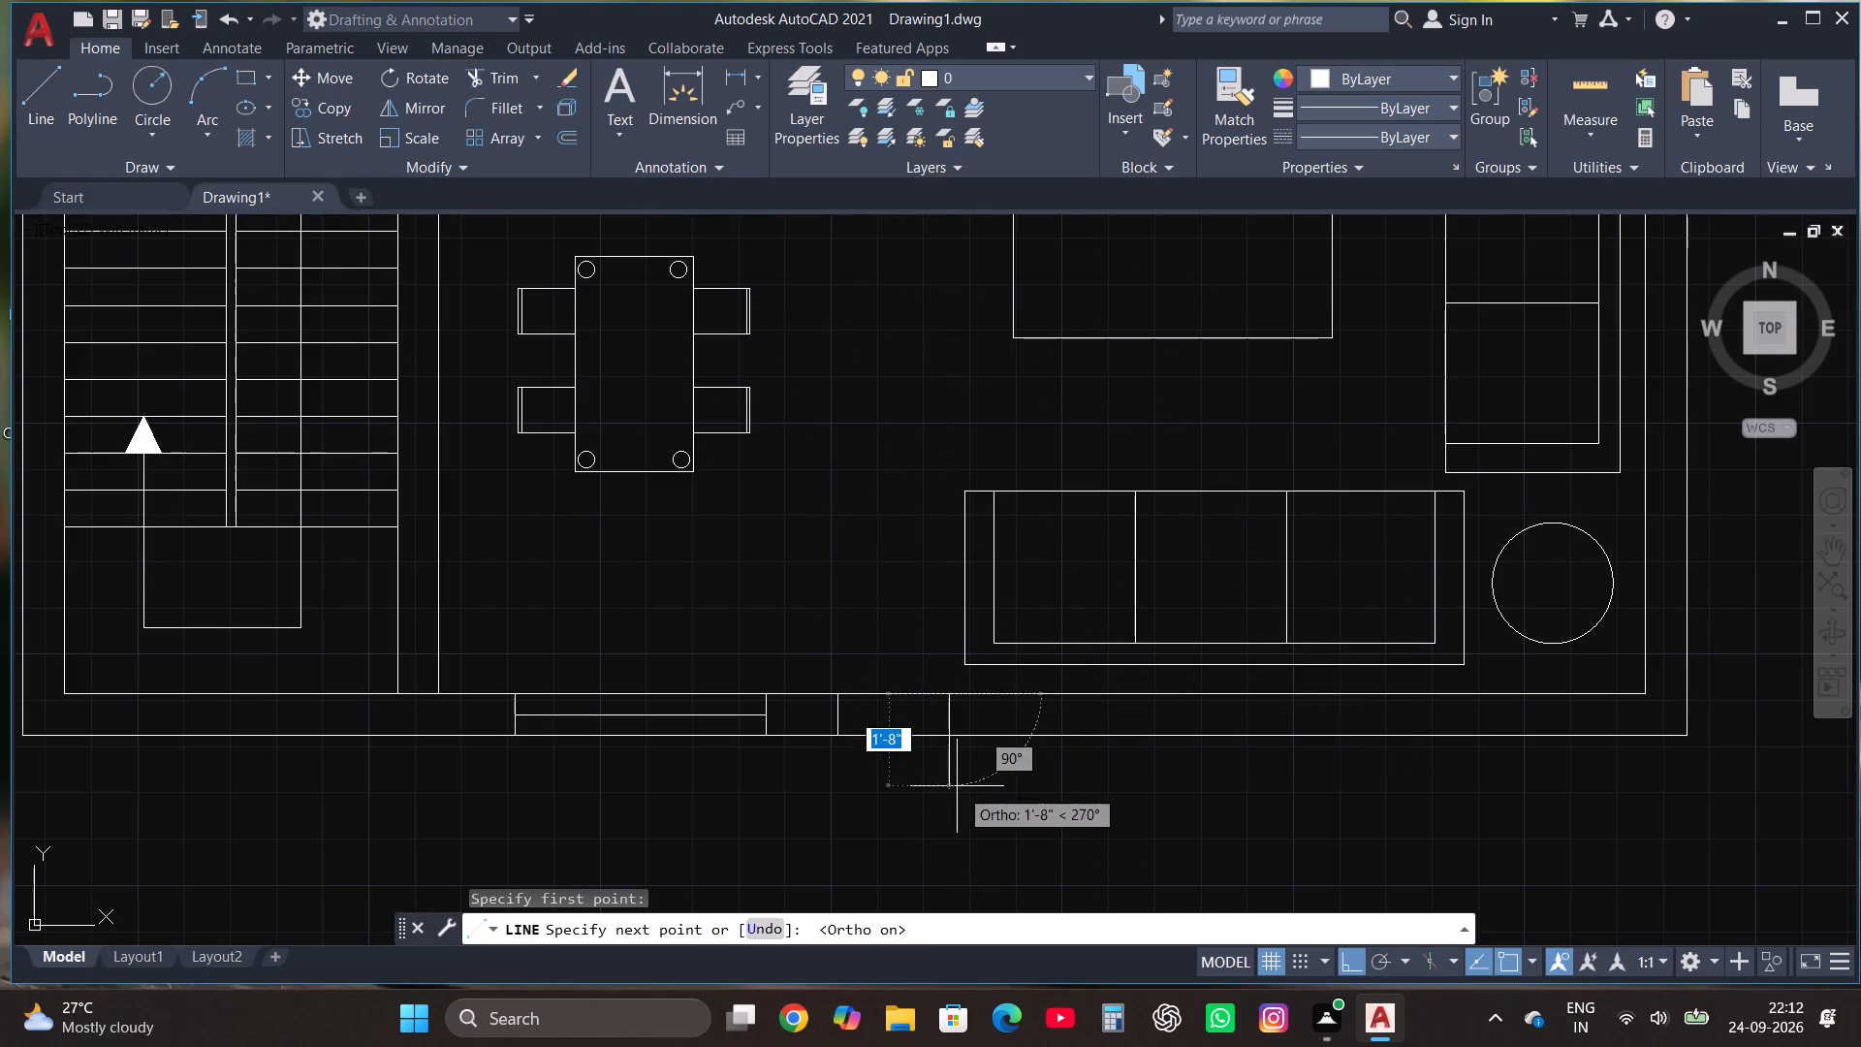
{"action": "left_click", "coordinate": [955, 781]}
{"action": "left_click", "coordinate": [492, 83]}
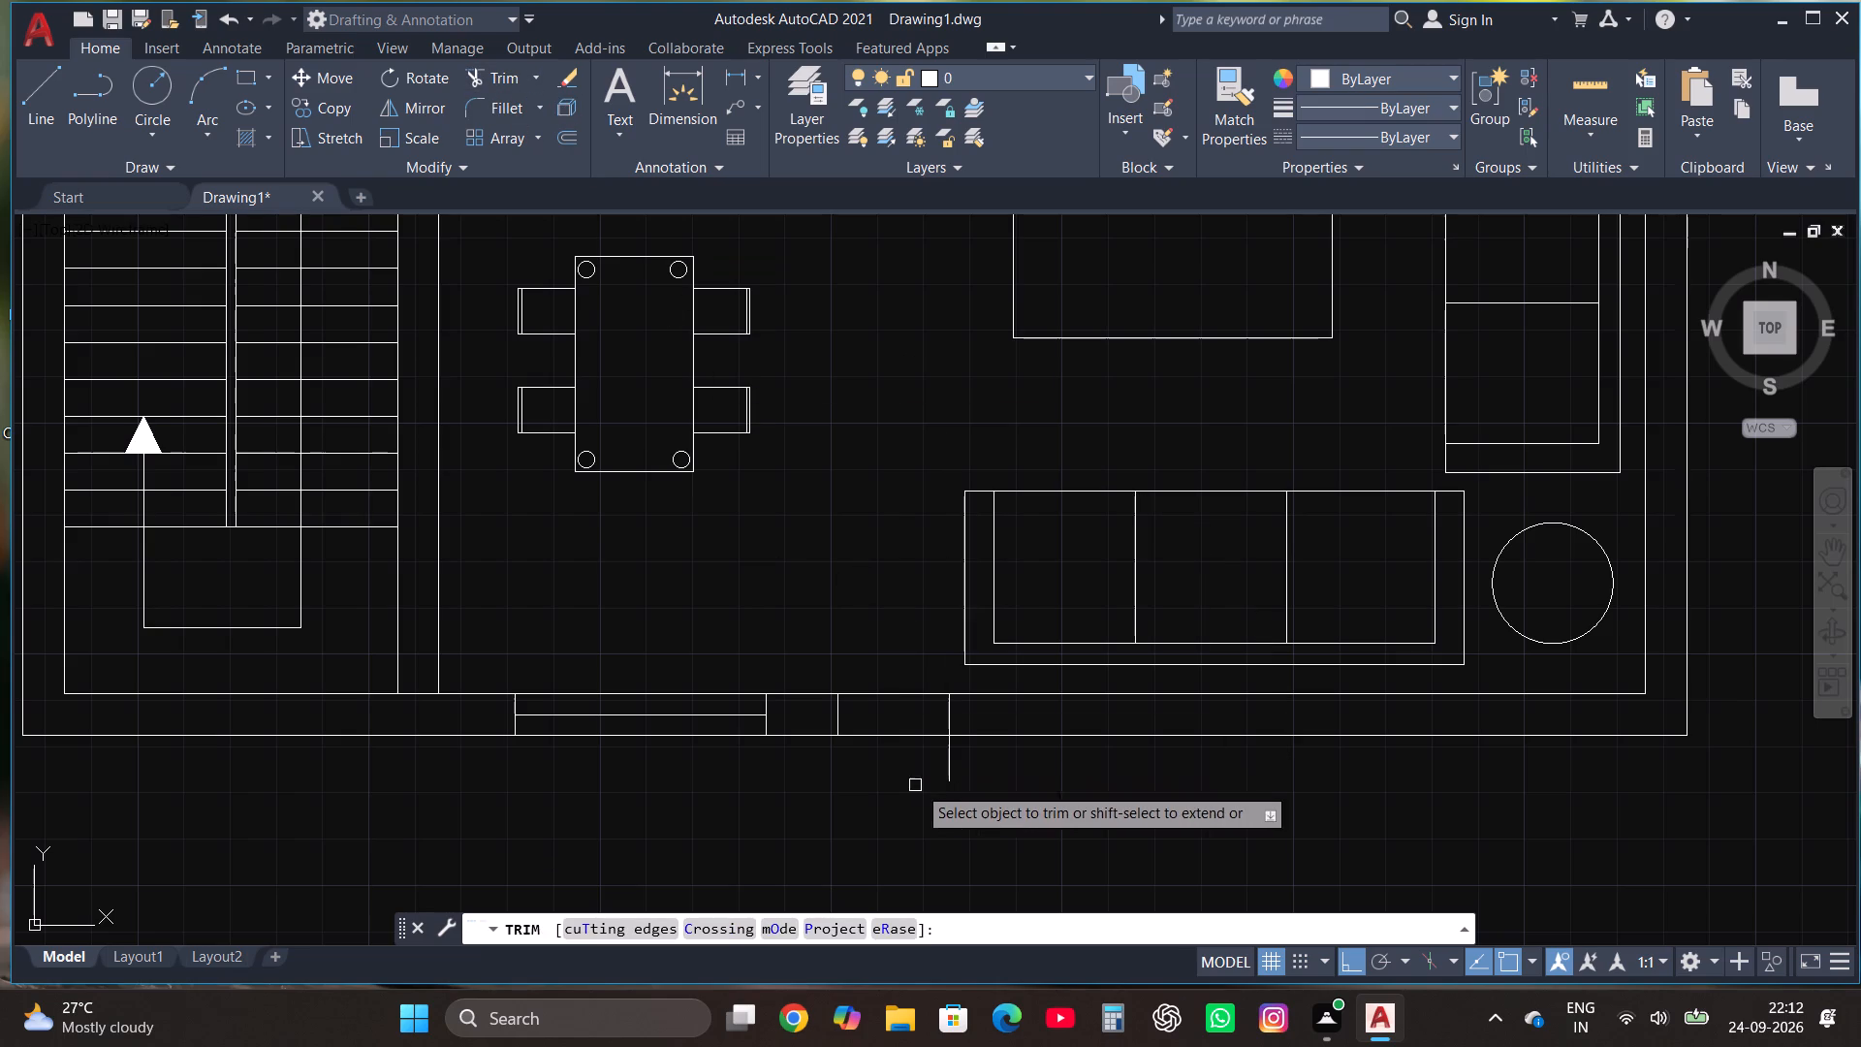
{"action": "left_click", "coordinate": [951, 772]}
{"action": "key", "text": "Escape"}
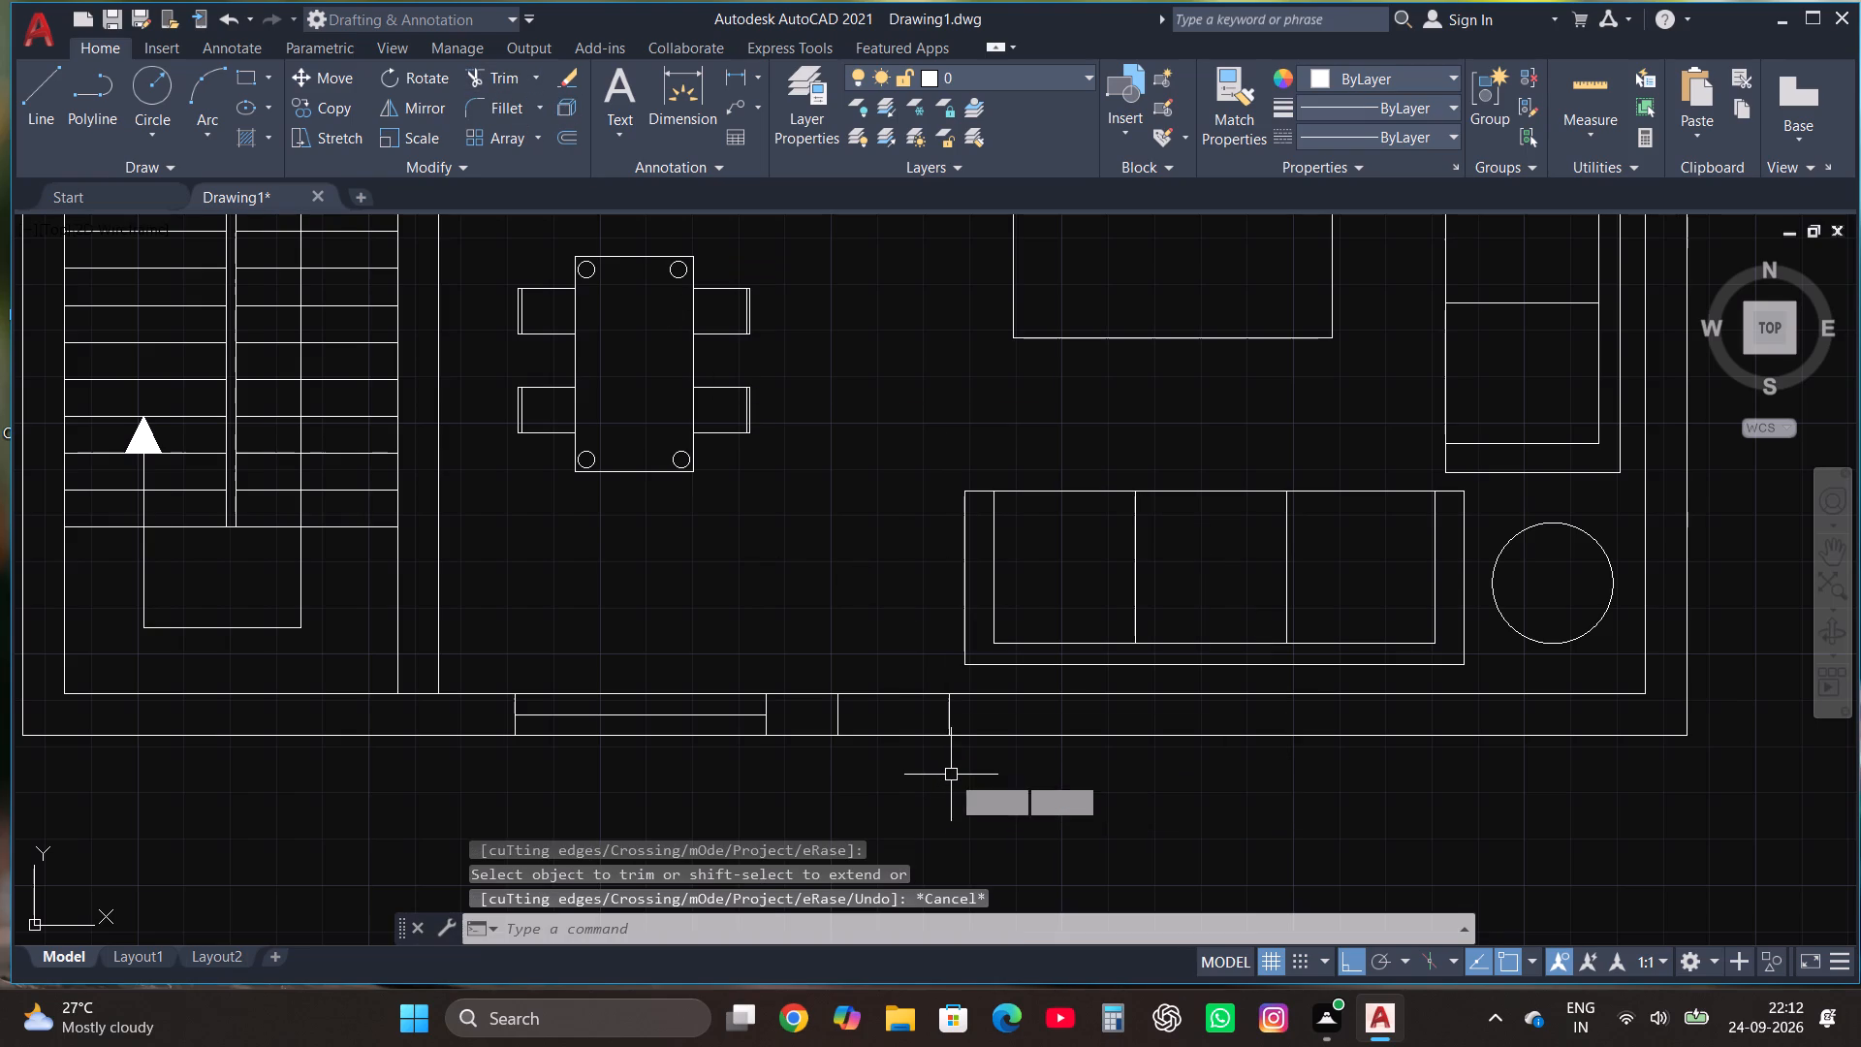
Trim away the older short vertical line in the bottom wall between the window and the new jamb line.
{"action": "scroll", "coordinate": [958, 780], "scroll_direction": "down", "scroll_amount": 1}
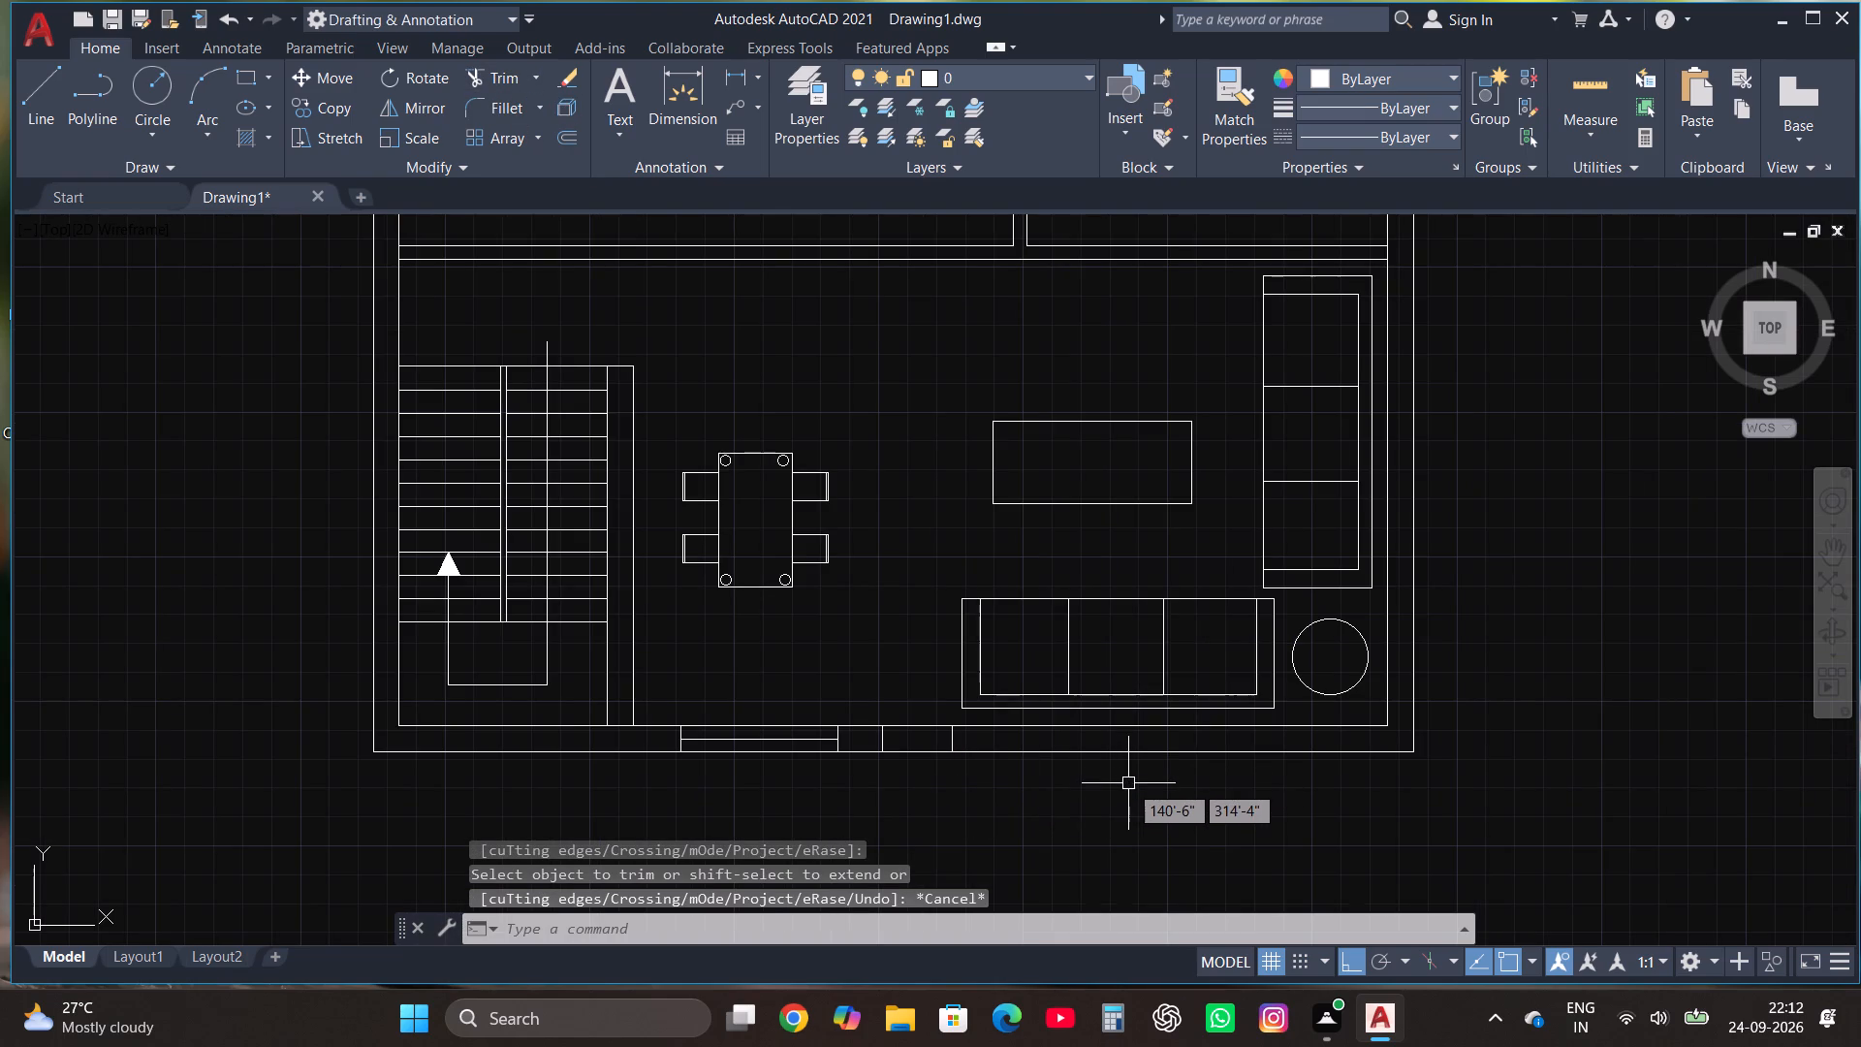
{"action": "scroll", "coordinate": [1128, 783], "scroll_direction": "down", "scroll_amount": 1}
{"action": "scroll", "coordinate": [1015, 786], "scroll_direction": "up", "scroll_amount": 2}
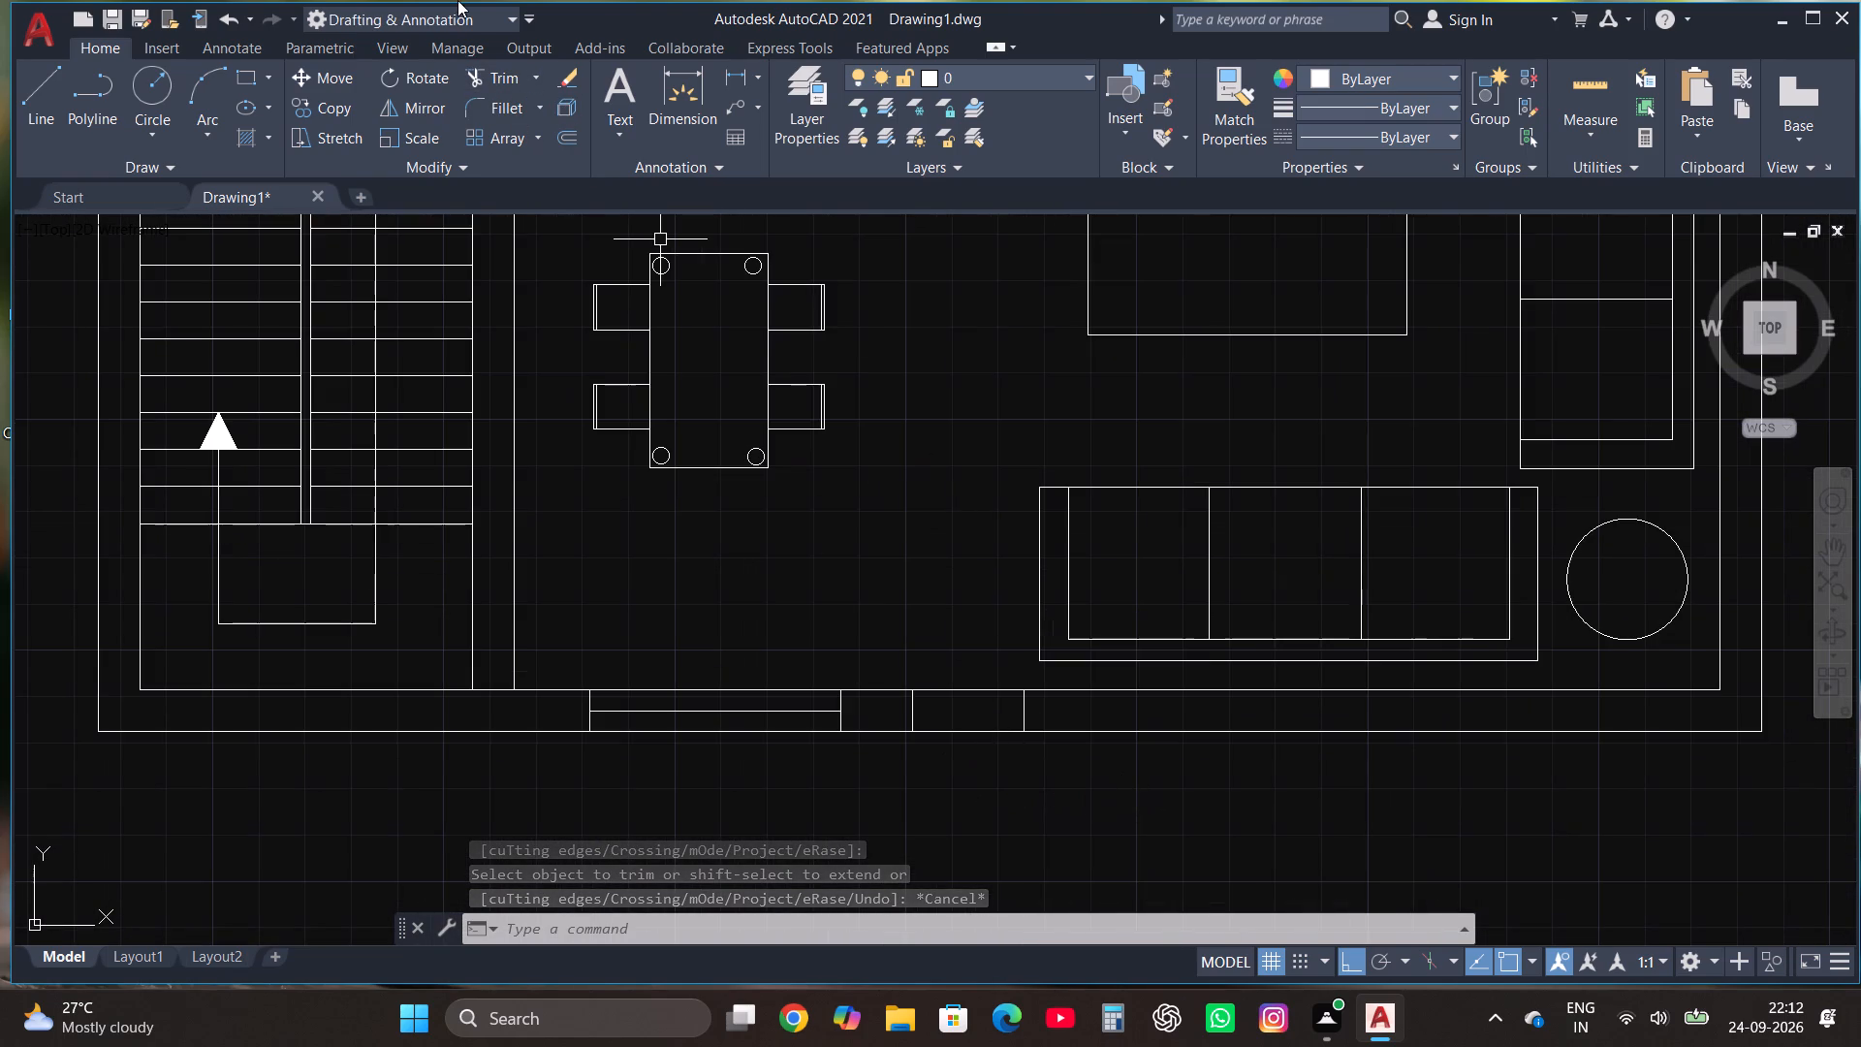
{"action": "left_click", "coordinate": [503, 81]}
{"action": "left_click", "coordinate": [913, 714]}
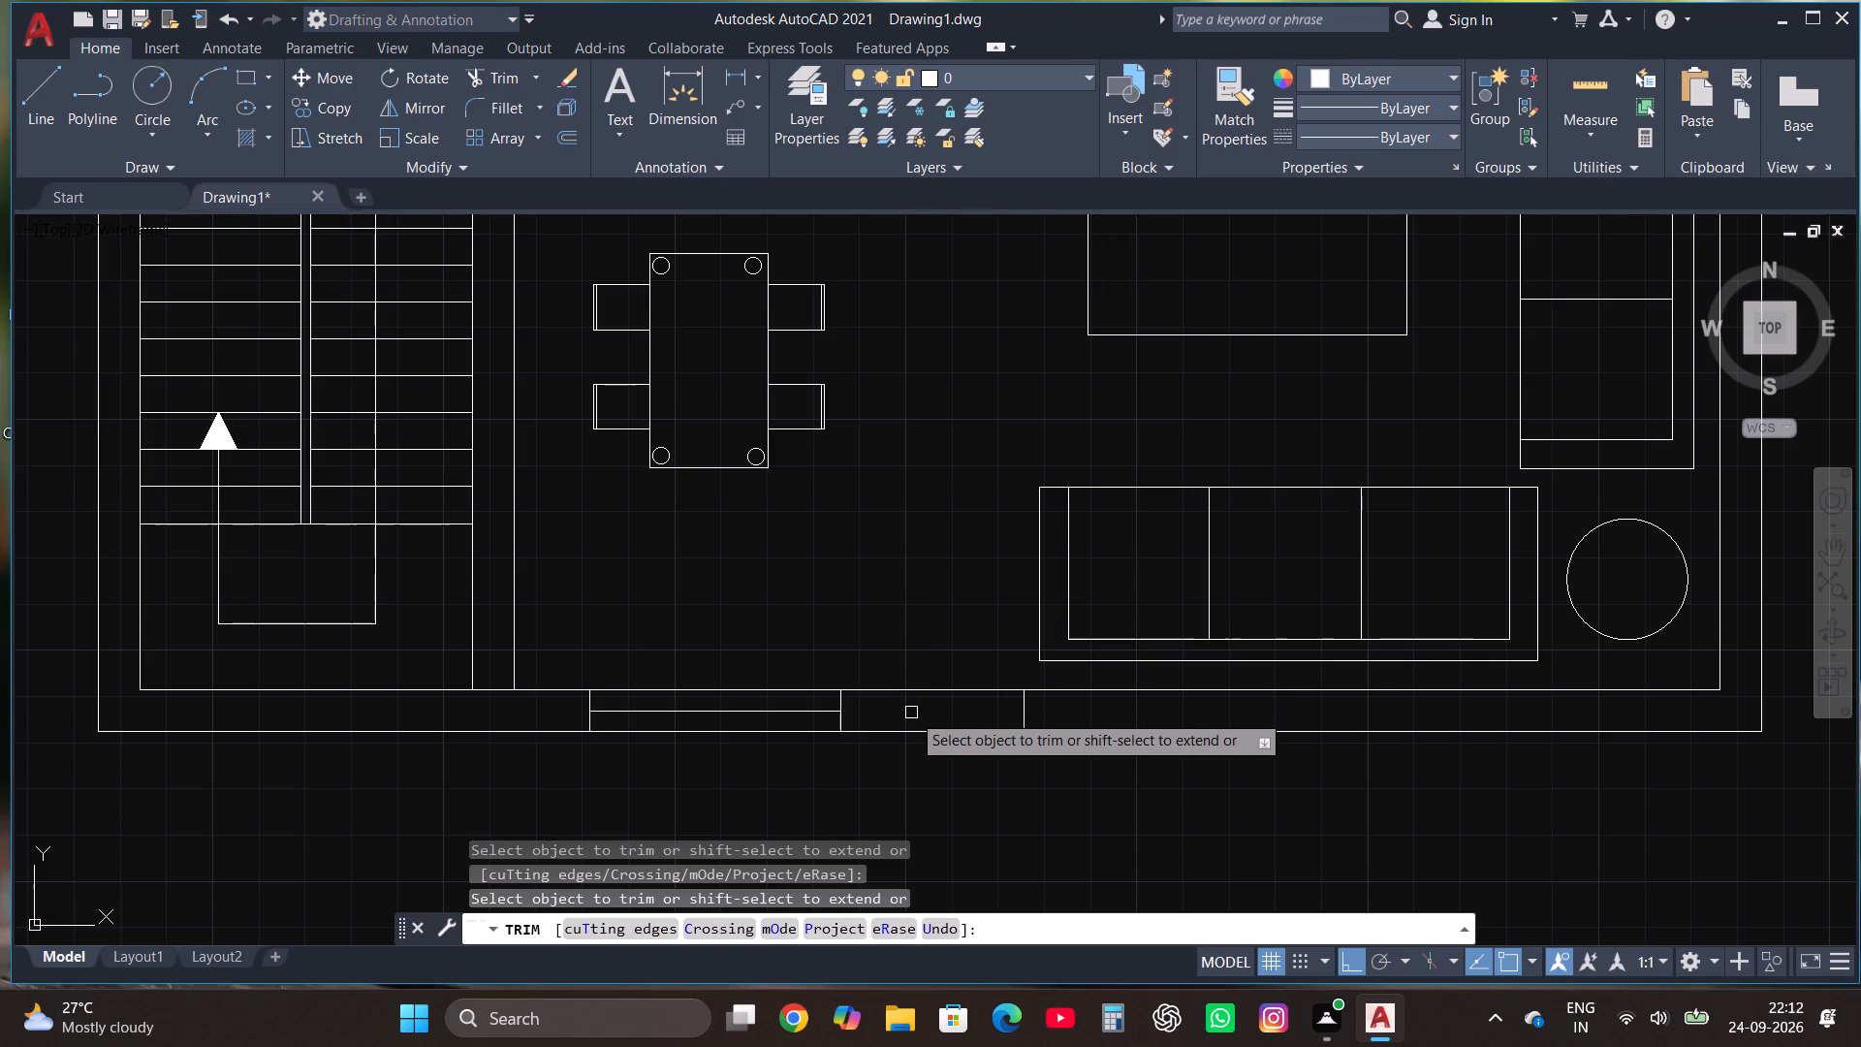
{"action": "key", "text": "Escape"}
Draw a vertical line 2'-0" down from the bottom wall's inner face, just right of the window's right edge.
{"action": "scroll", "coordinate": [897, 622], "scroll_direction": "down", "scroll_amount": 1}
{"action": "scroll", "coordinate": [913, 713], "scroll_direction": "up", "scroll_amount": 1}
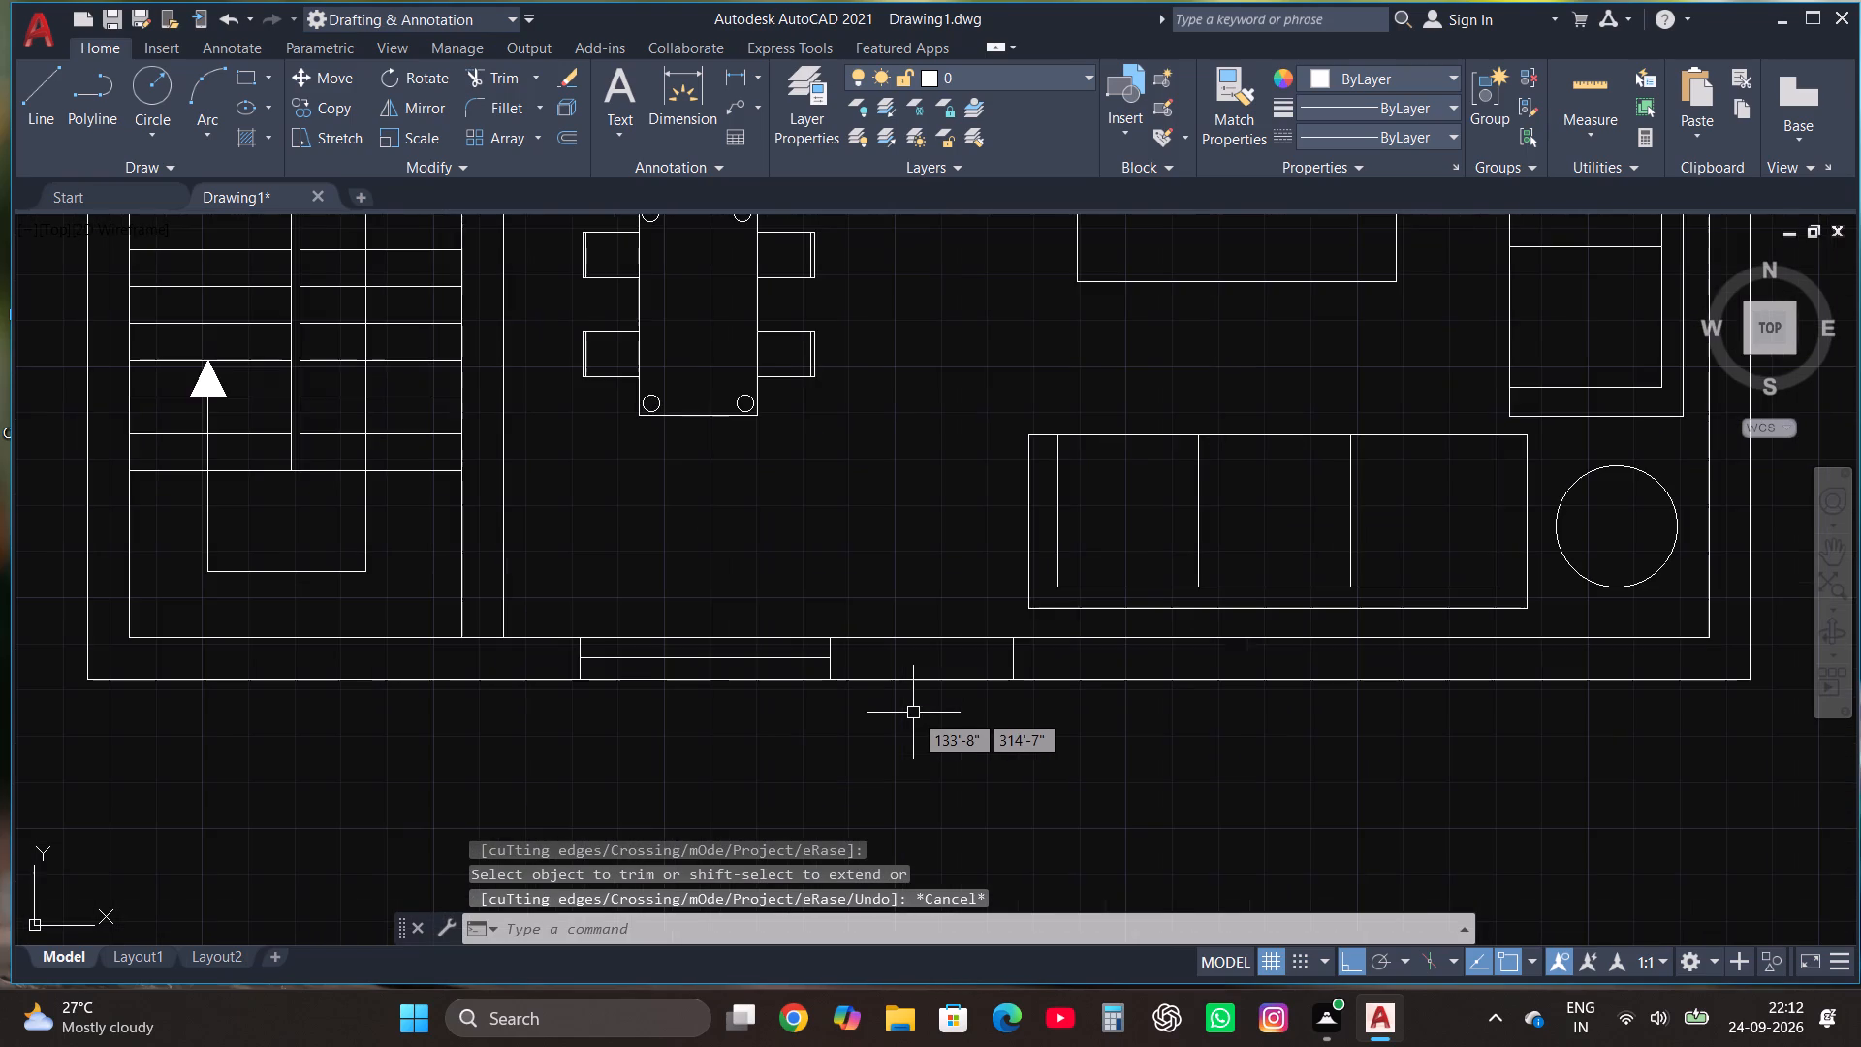
{"action": "scroll", "coordinate": [911, 712], "scroll_direction": "up", "scroll_amount": 1}
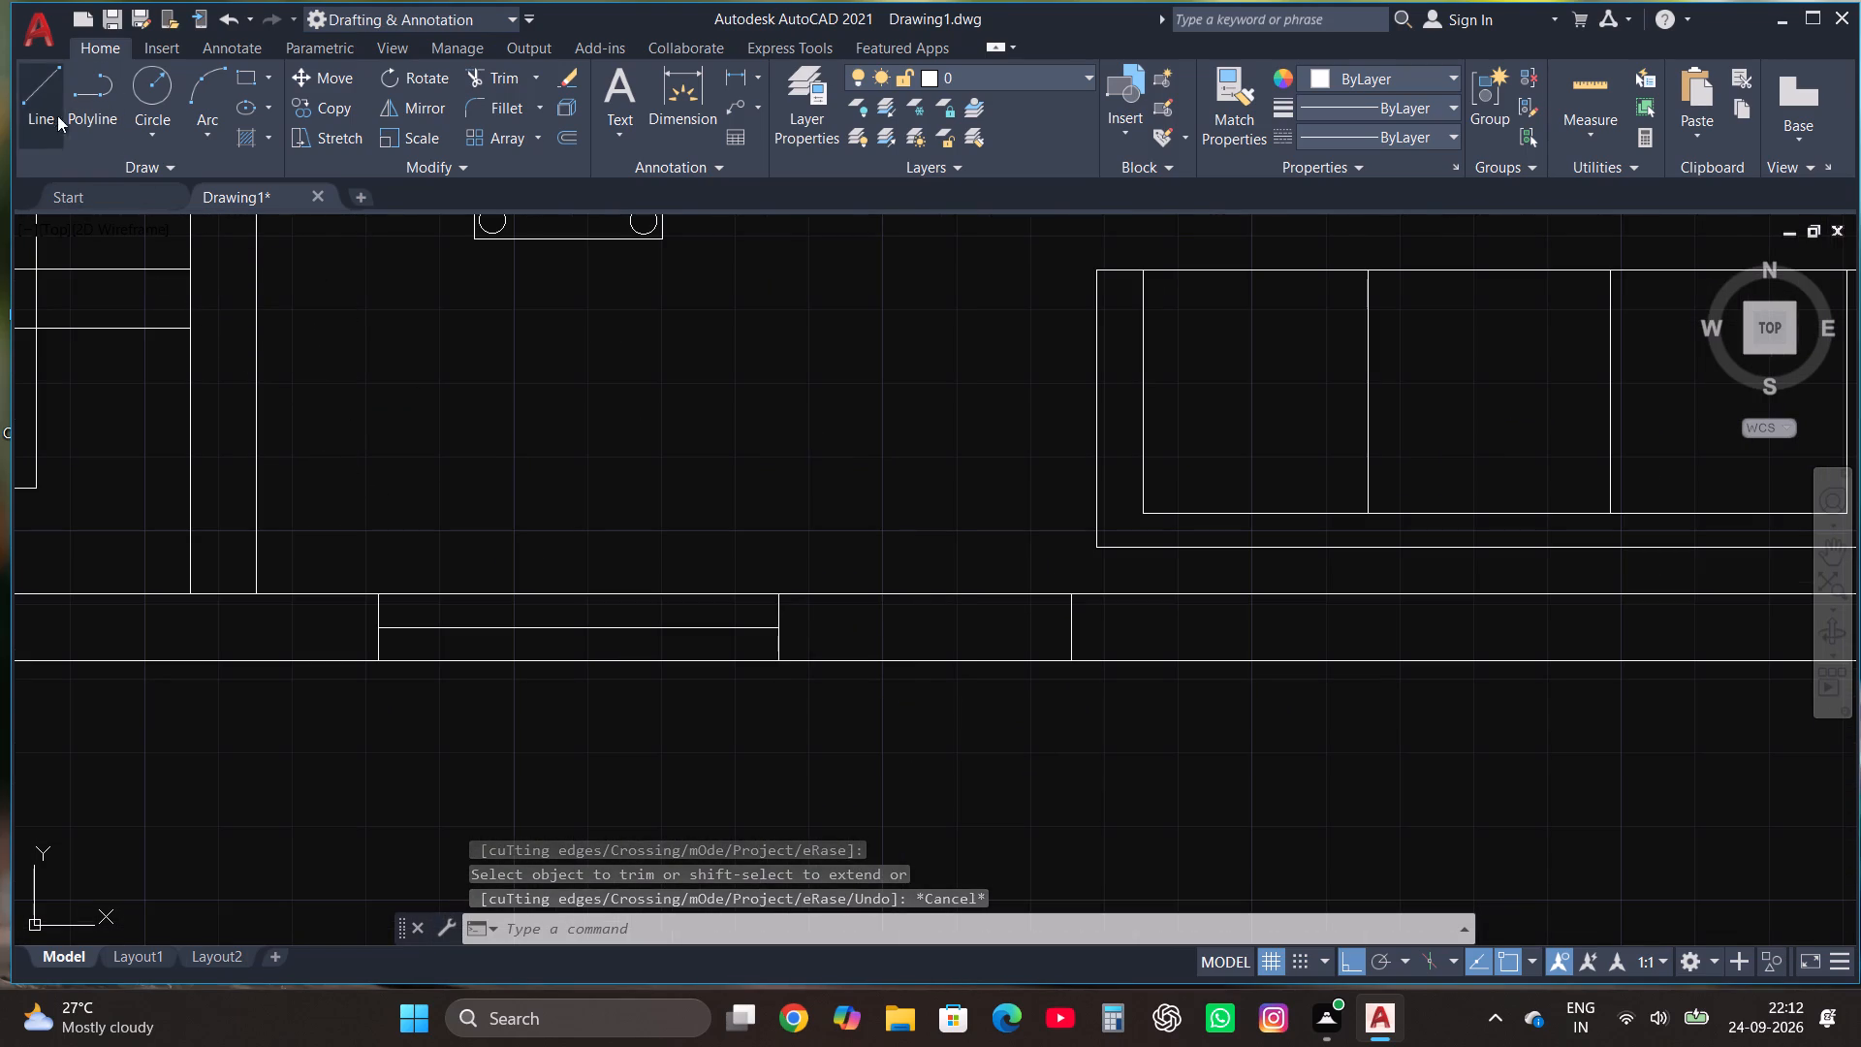
{"action": "left_click", "coordinate": [27, 91]}
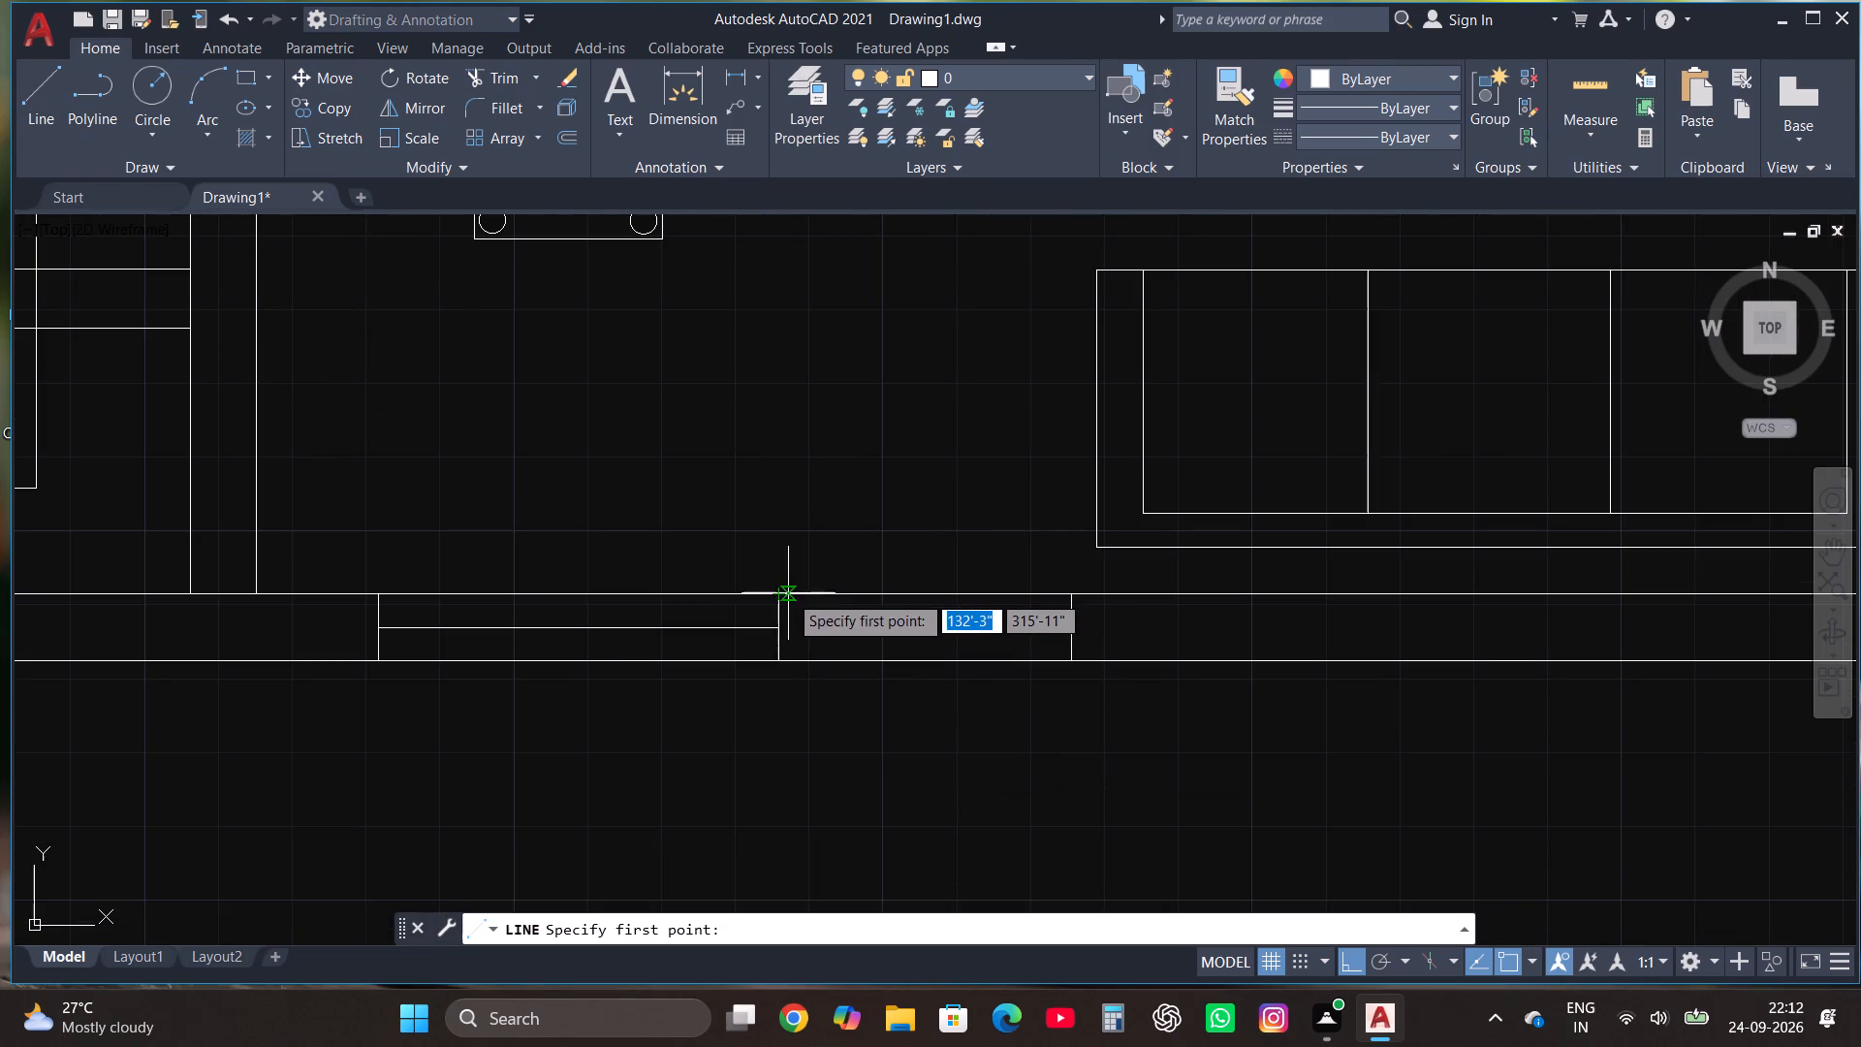
{"action": "left_click", "coordinate": [788, 594]}
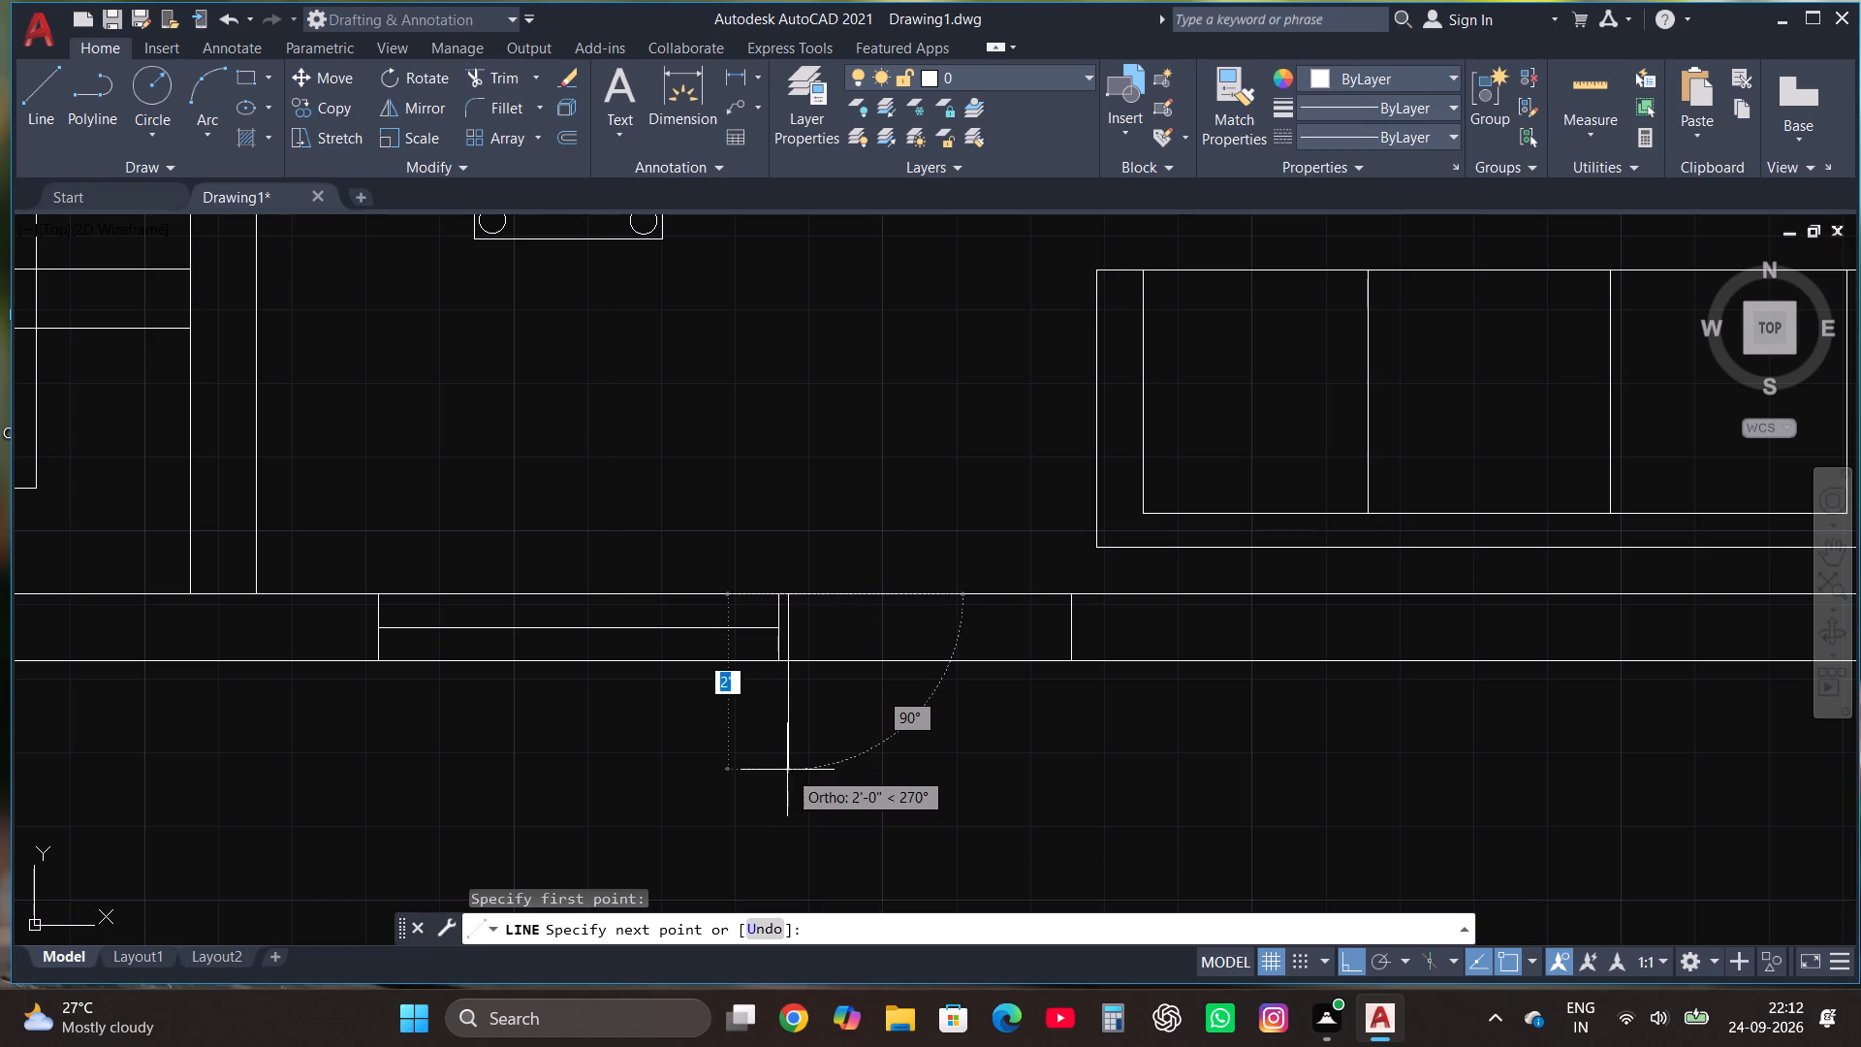
{"action": "left_click", "coordinate": [787, 770]}
{"action": "key", "text": "Escape"}
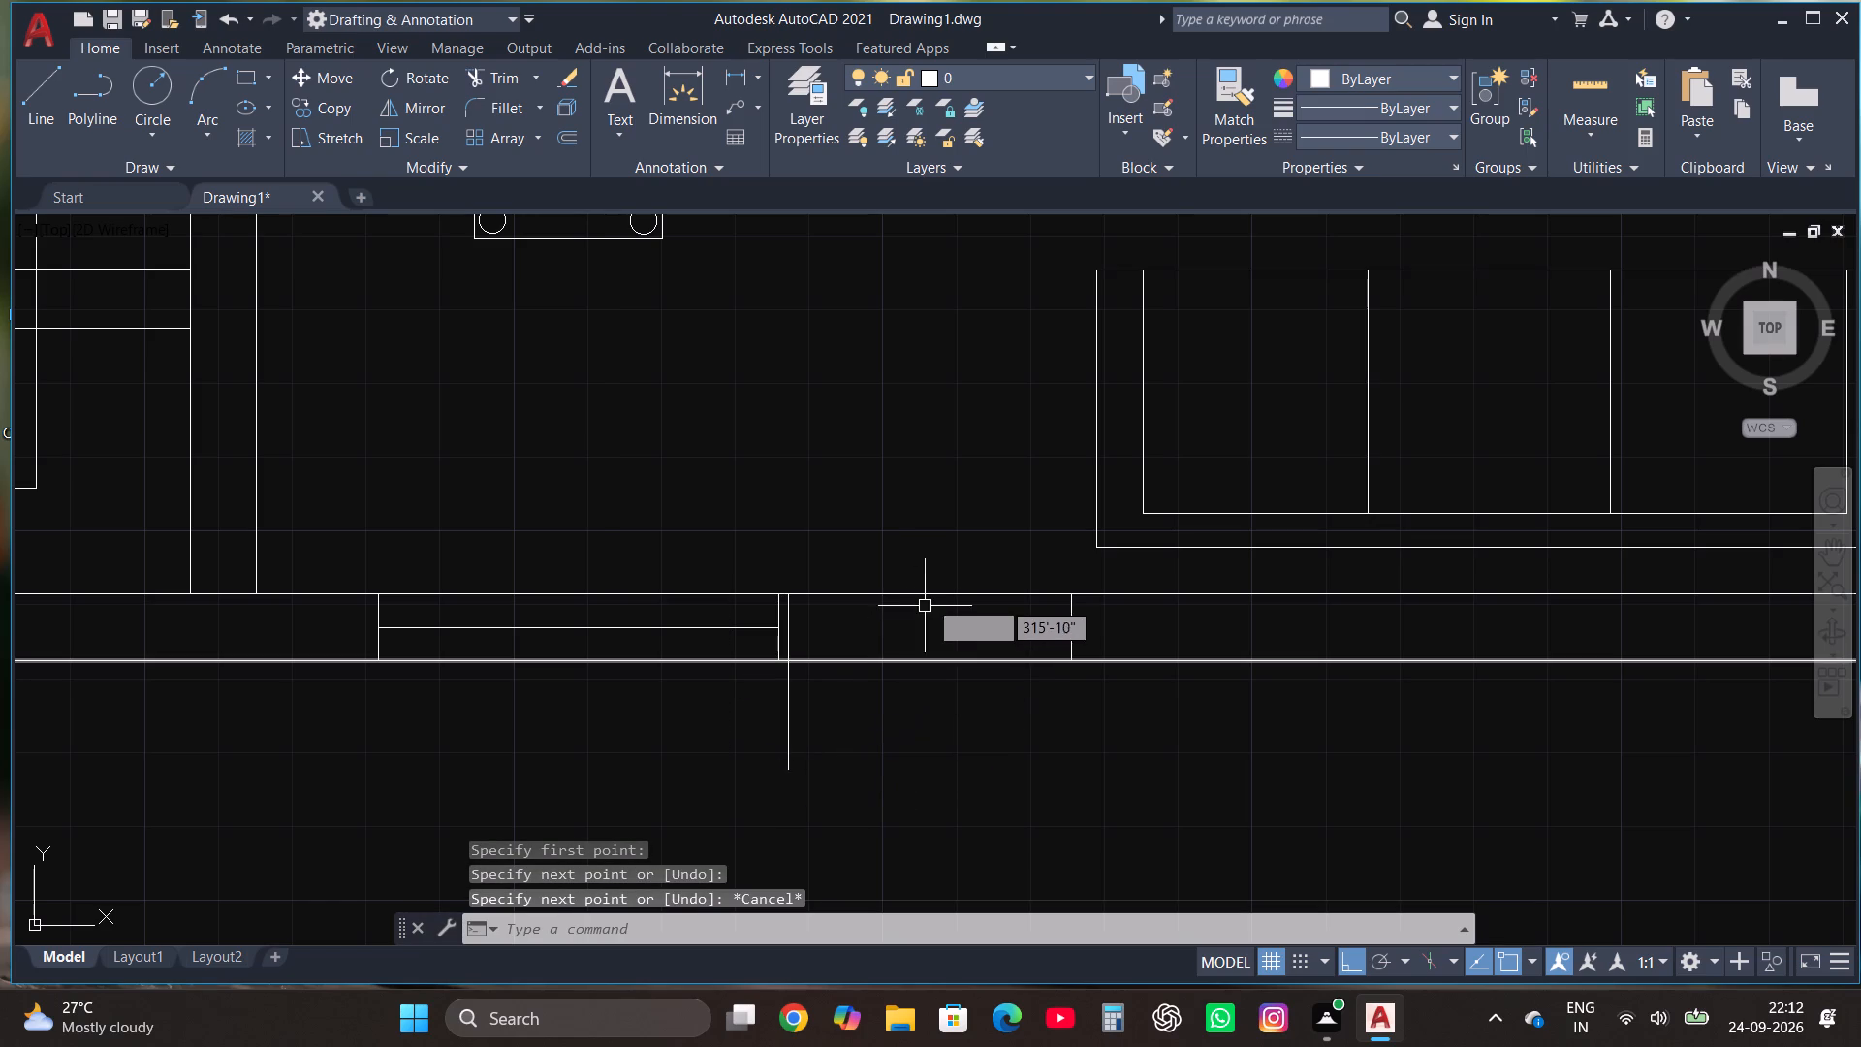
Draw a horizontal line along the bottom wall's outer face from the new vertical line to the right jamb line.
{"action": "left_click", "coordinate": [50, 82]}
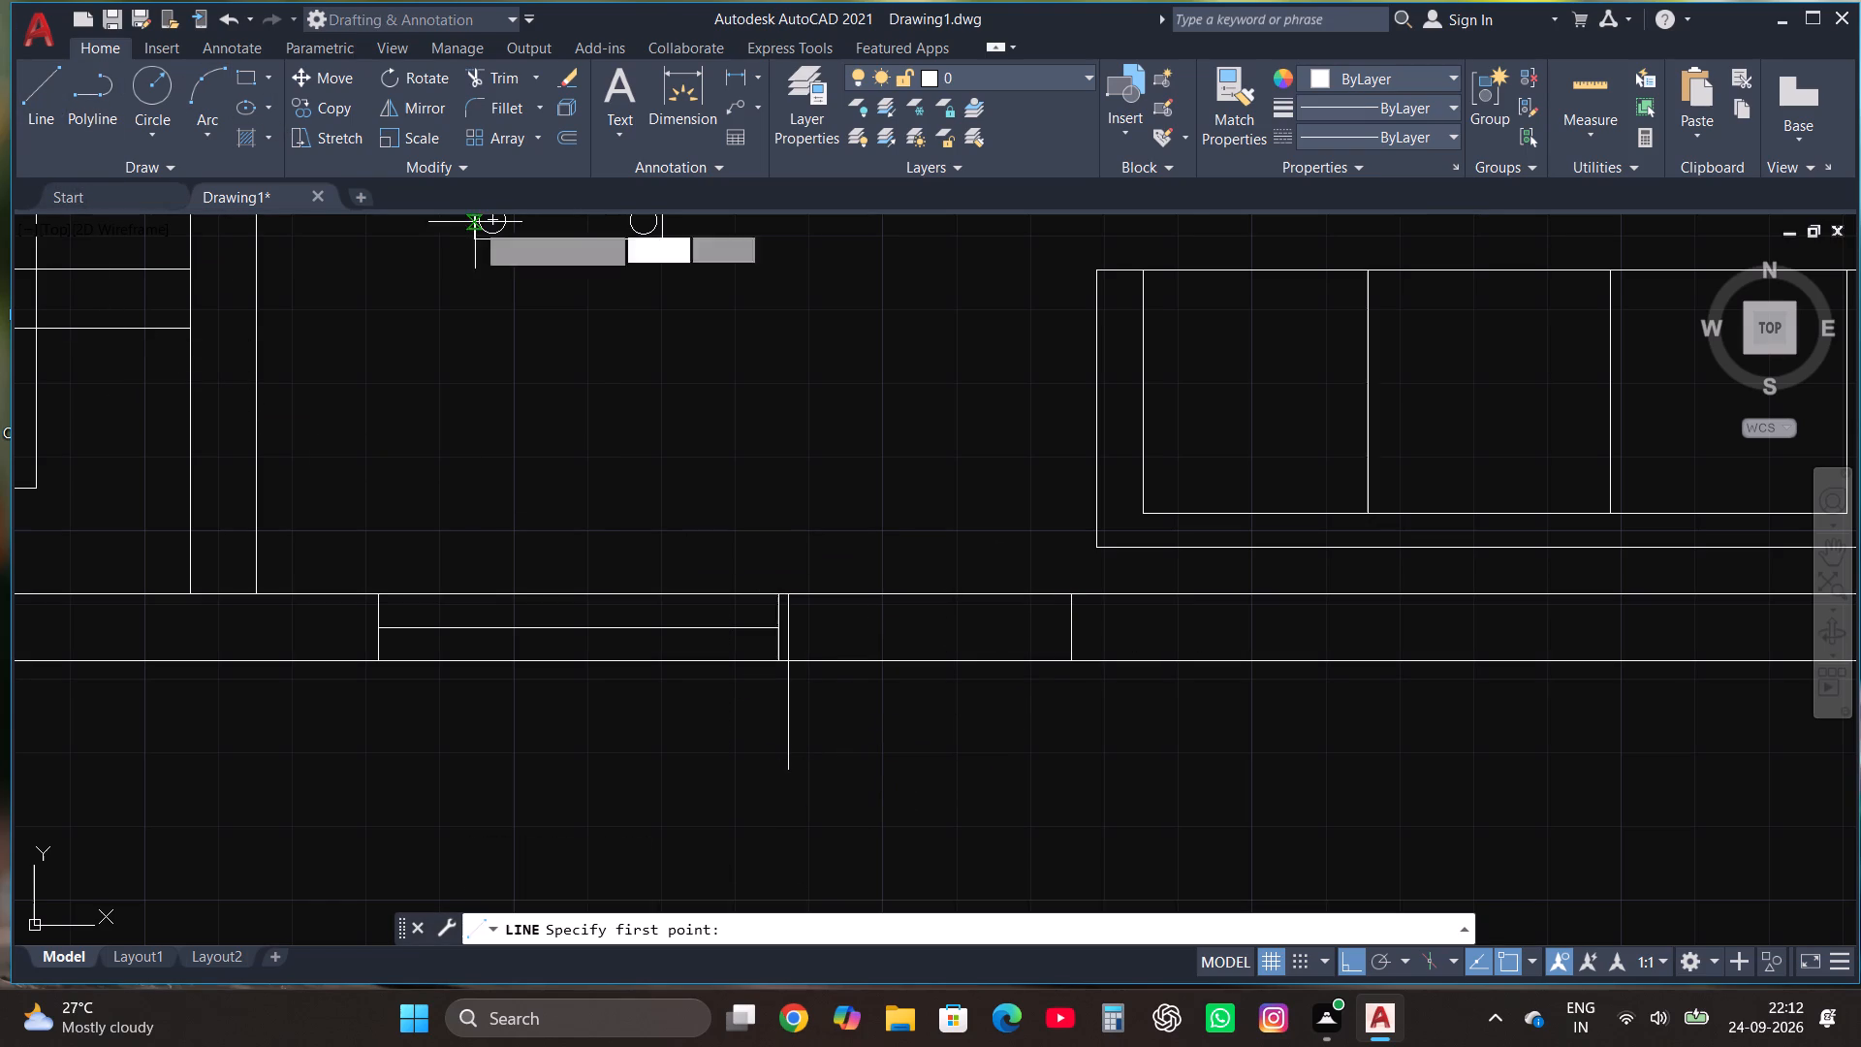
{"action": "left_click", "coordinate": [787, 666]}
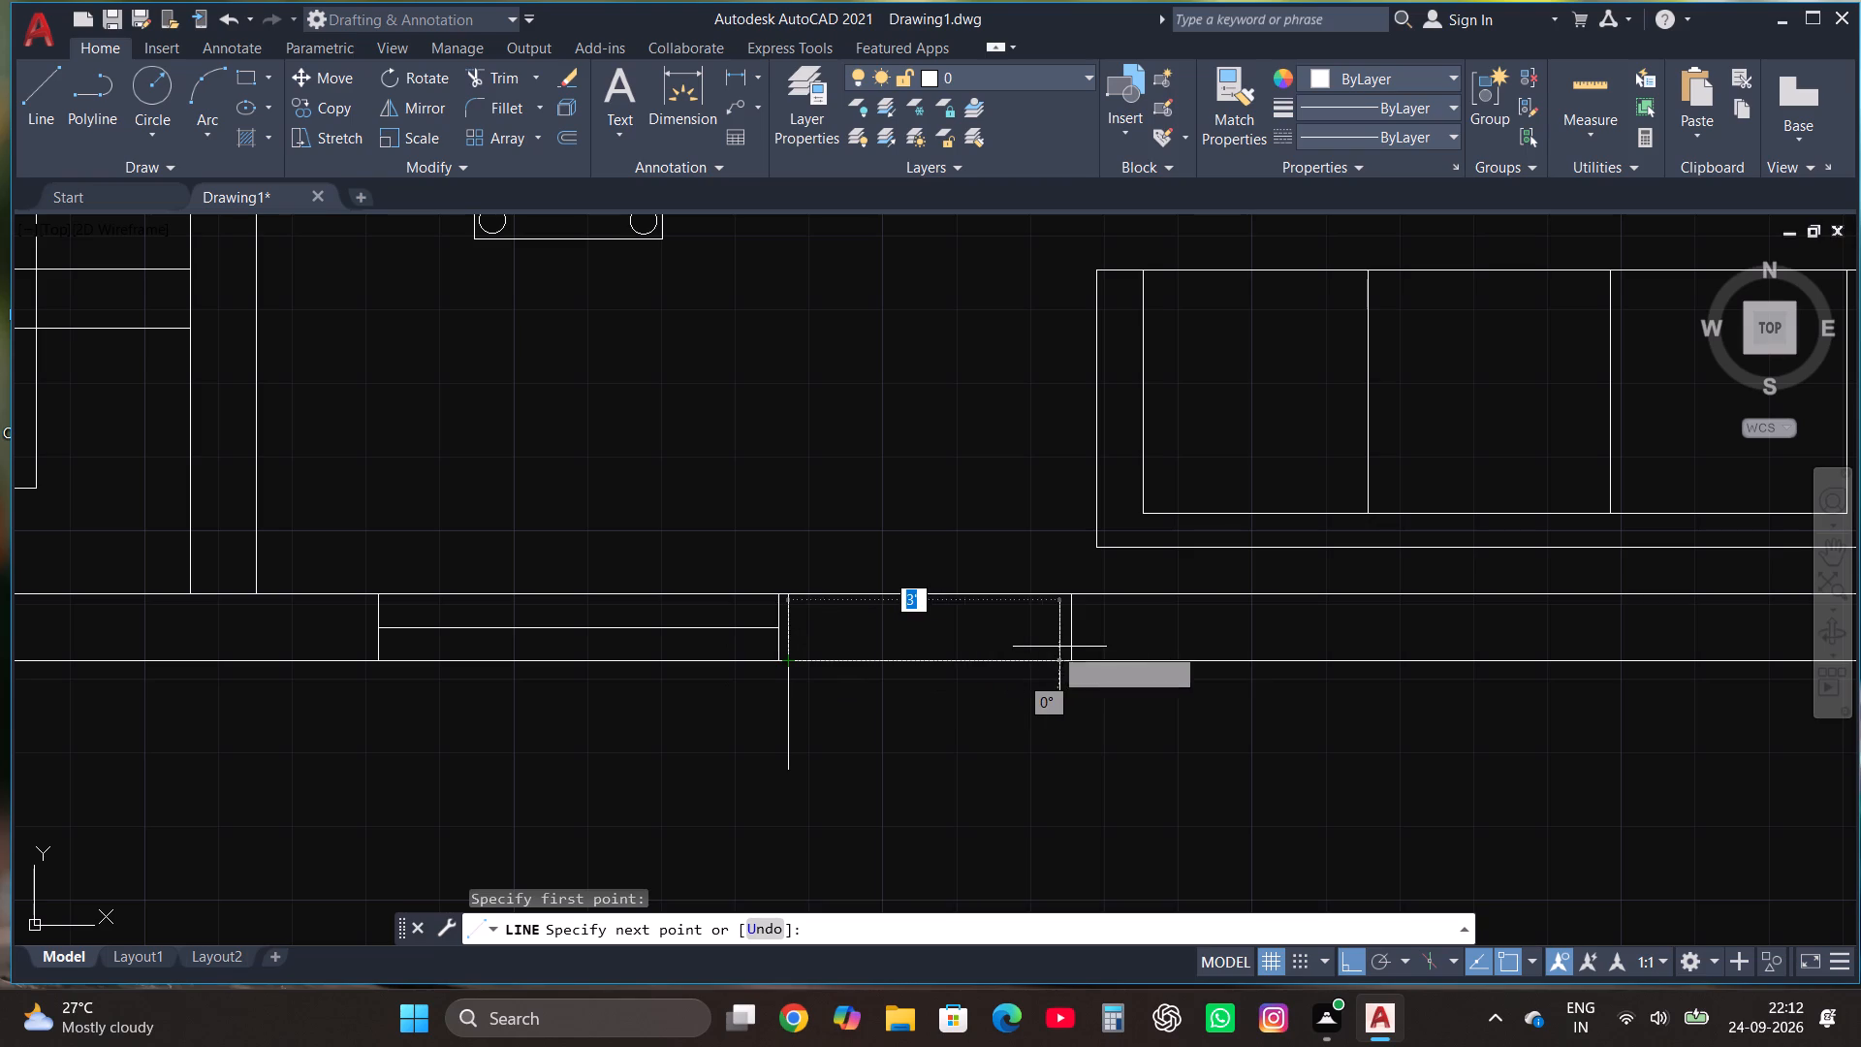
{"action": "left_click", "coordinate": [1074, 657]}
{"action": "key", "text": "Escape"}
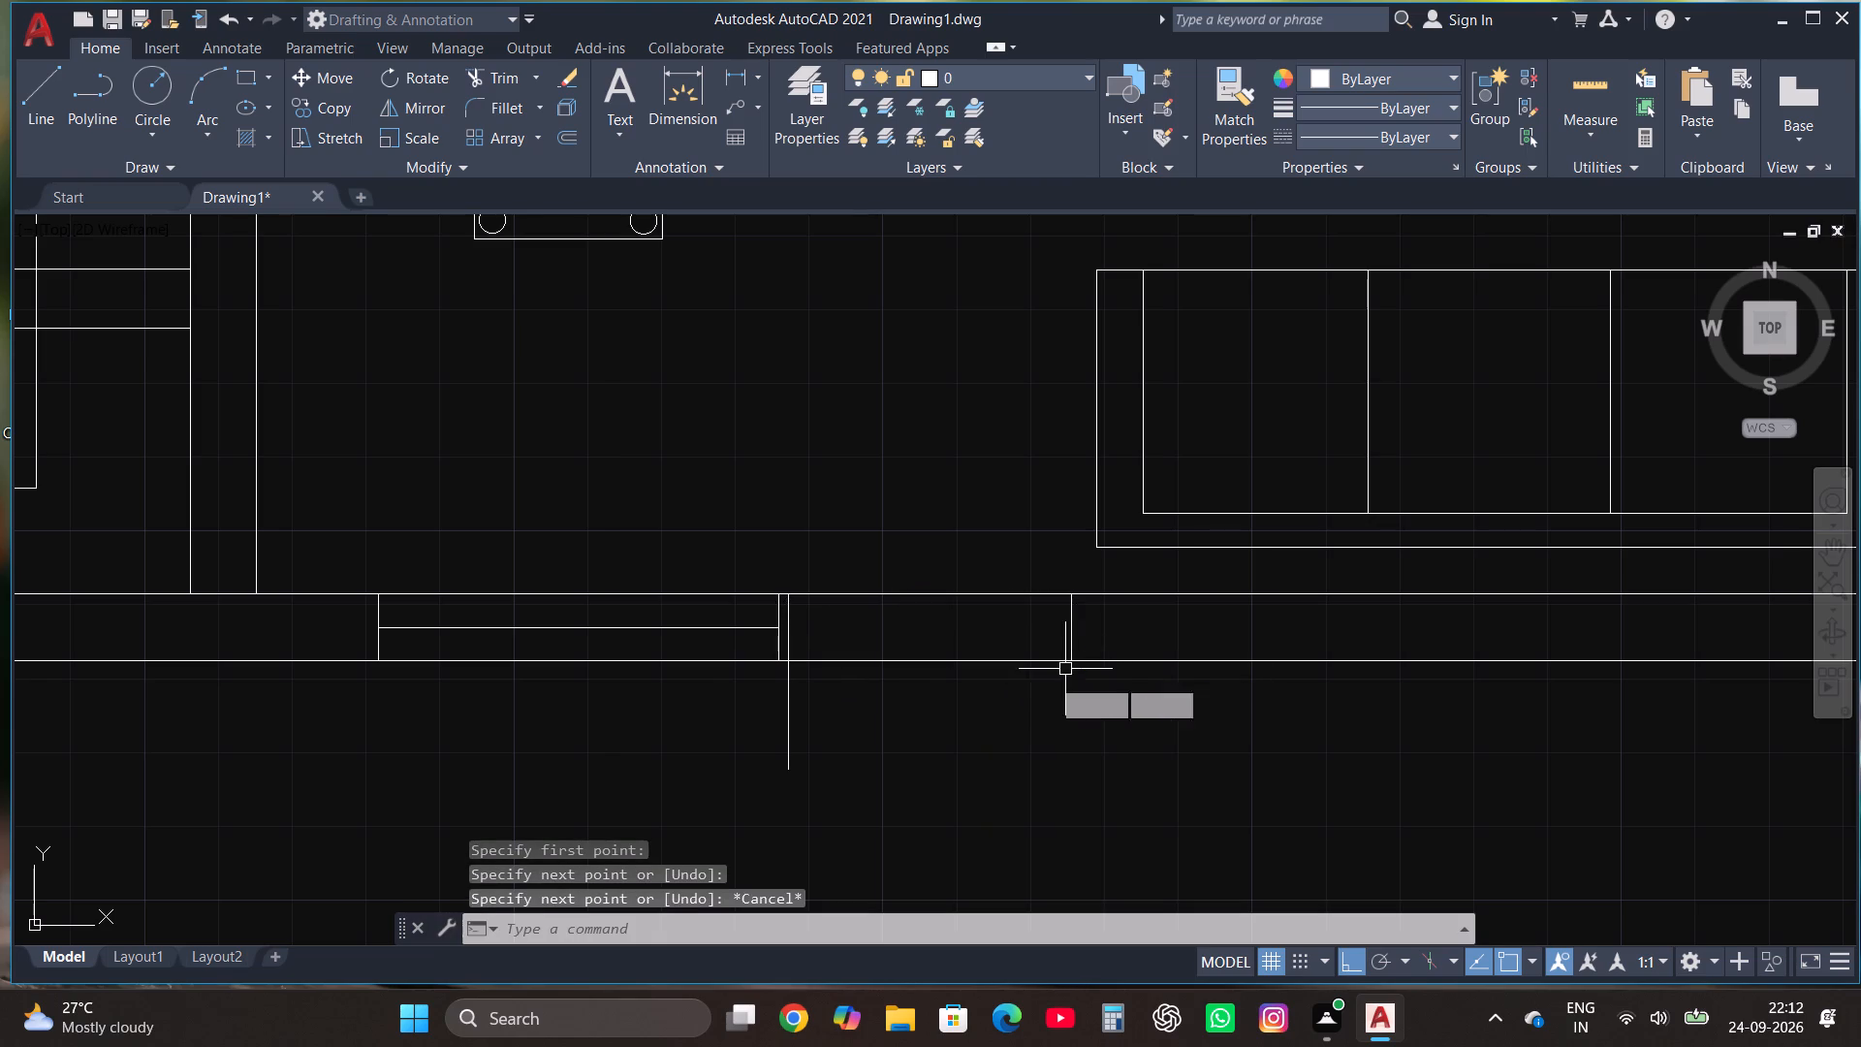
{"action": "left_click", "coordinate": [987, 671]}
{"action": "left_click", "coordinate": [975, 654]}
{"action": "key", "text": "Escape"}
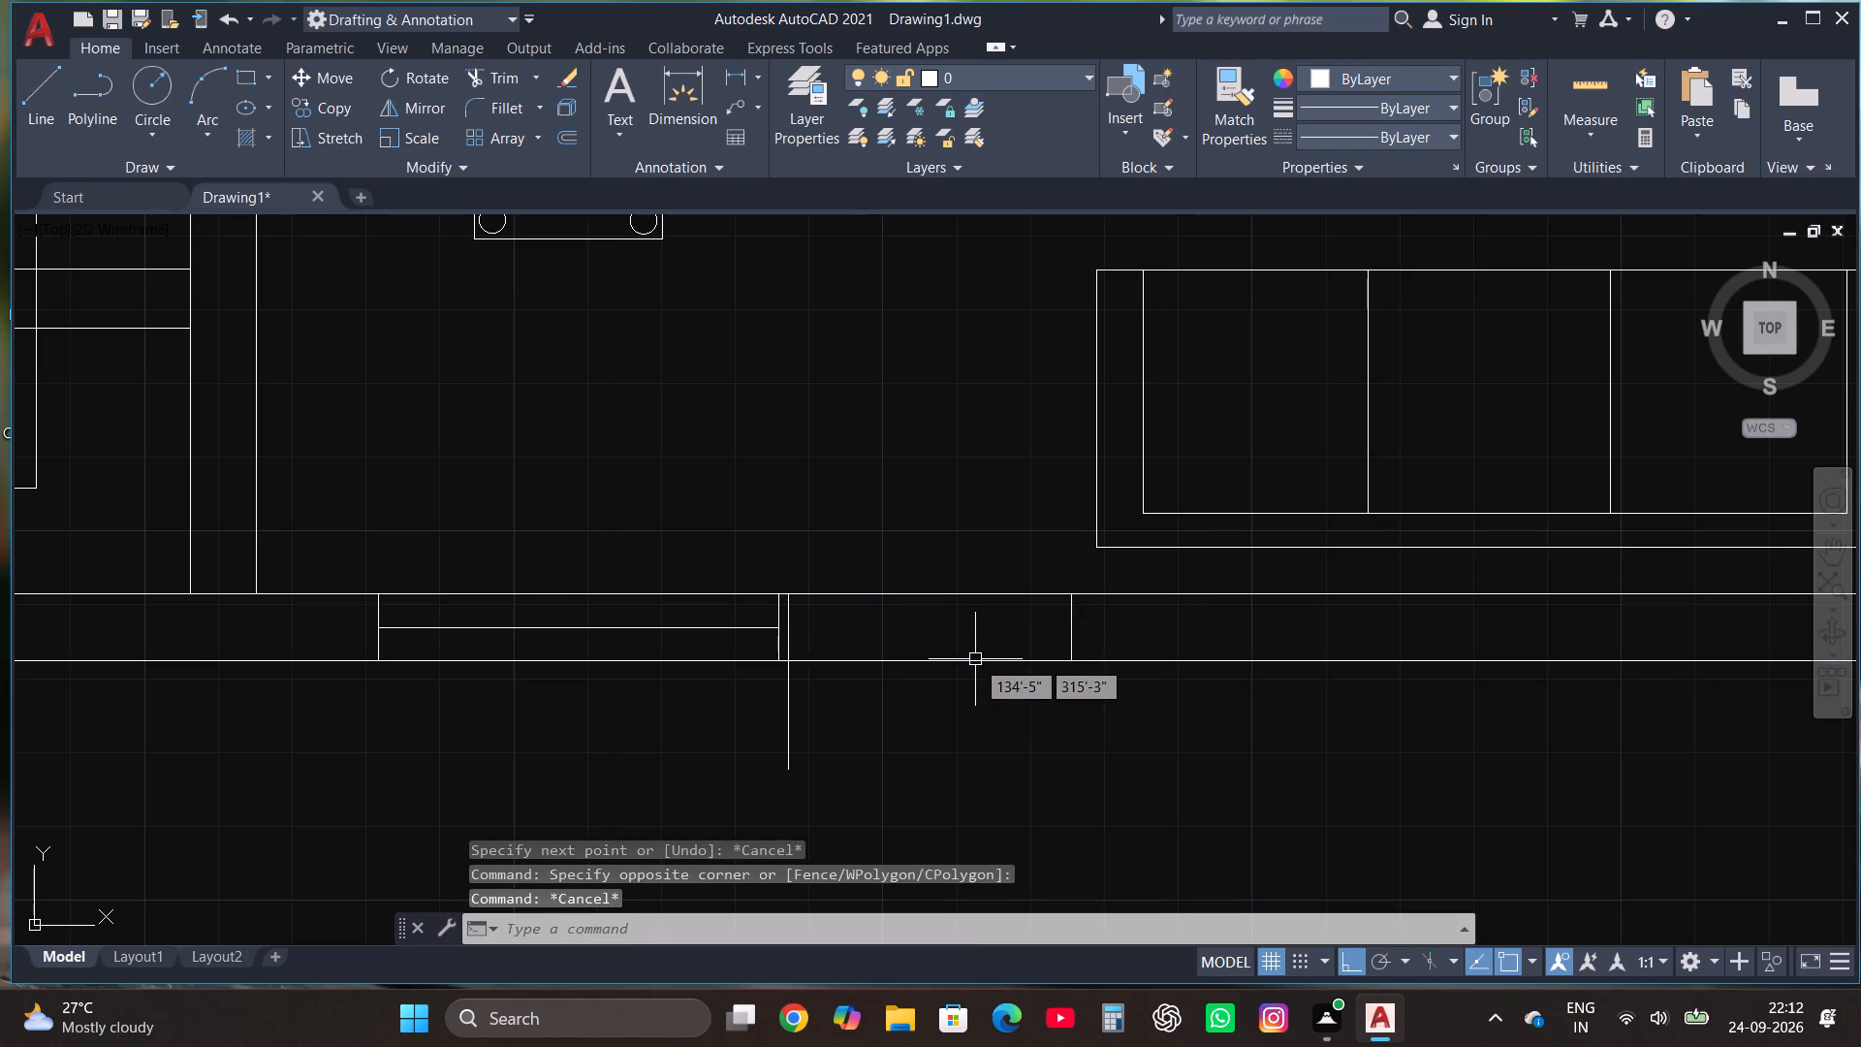
Offset the horizontal line at the entrance opening's outer face downward twice at 8" spacing to form the entrance steps.
{"action": "left_click", "coordinate": [975, 659]}
{"action": "left_click", "coordinate": [566, 140]}
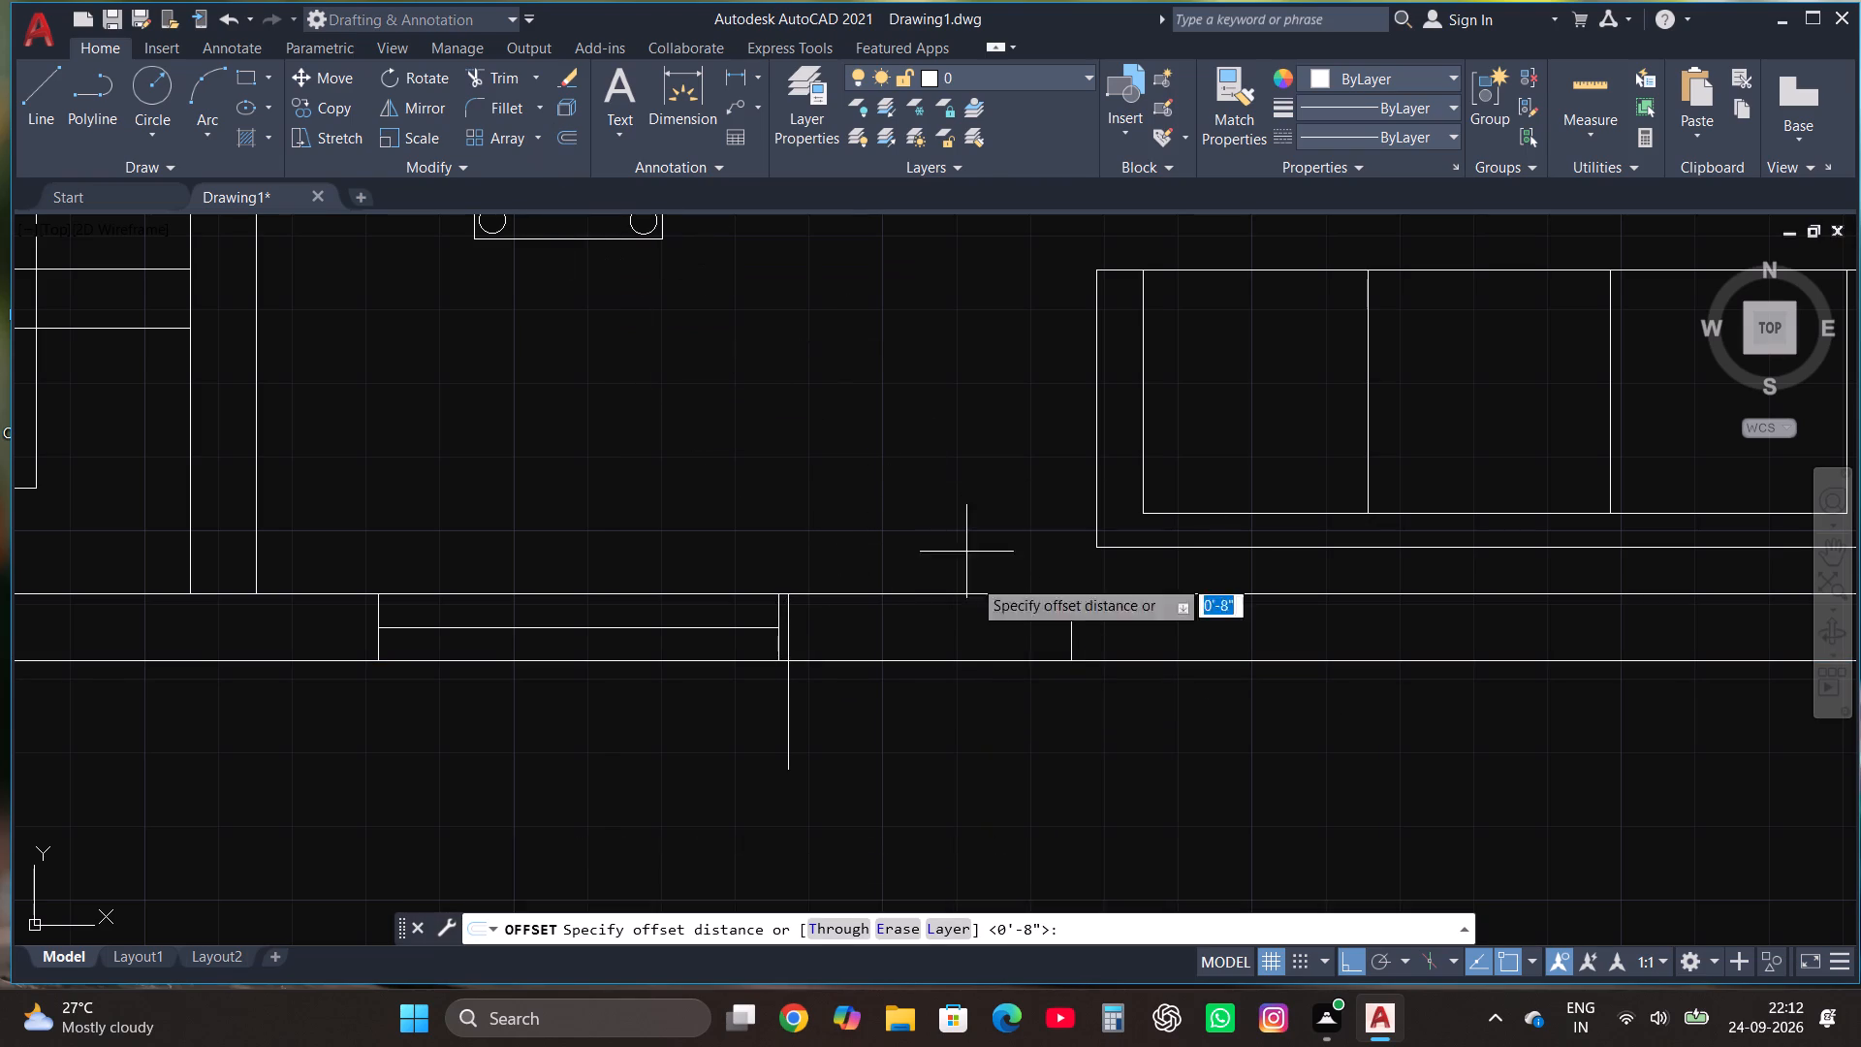
{"action": "left_click", "coordinate": [925, 665]}
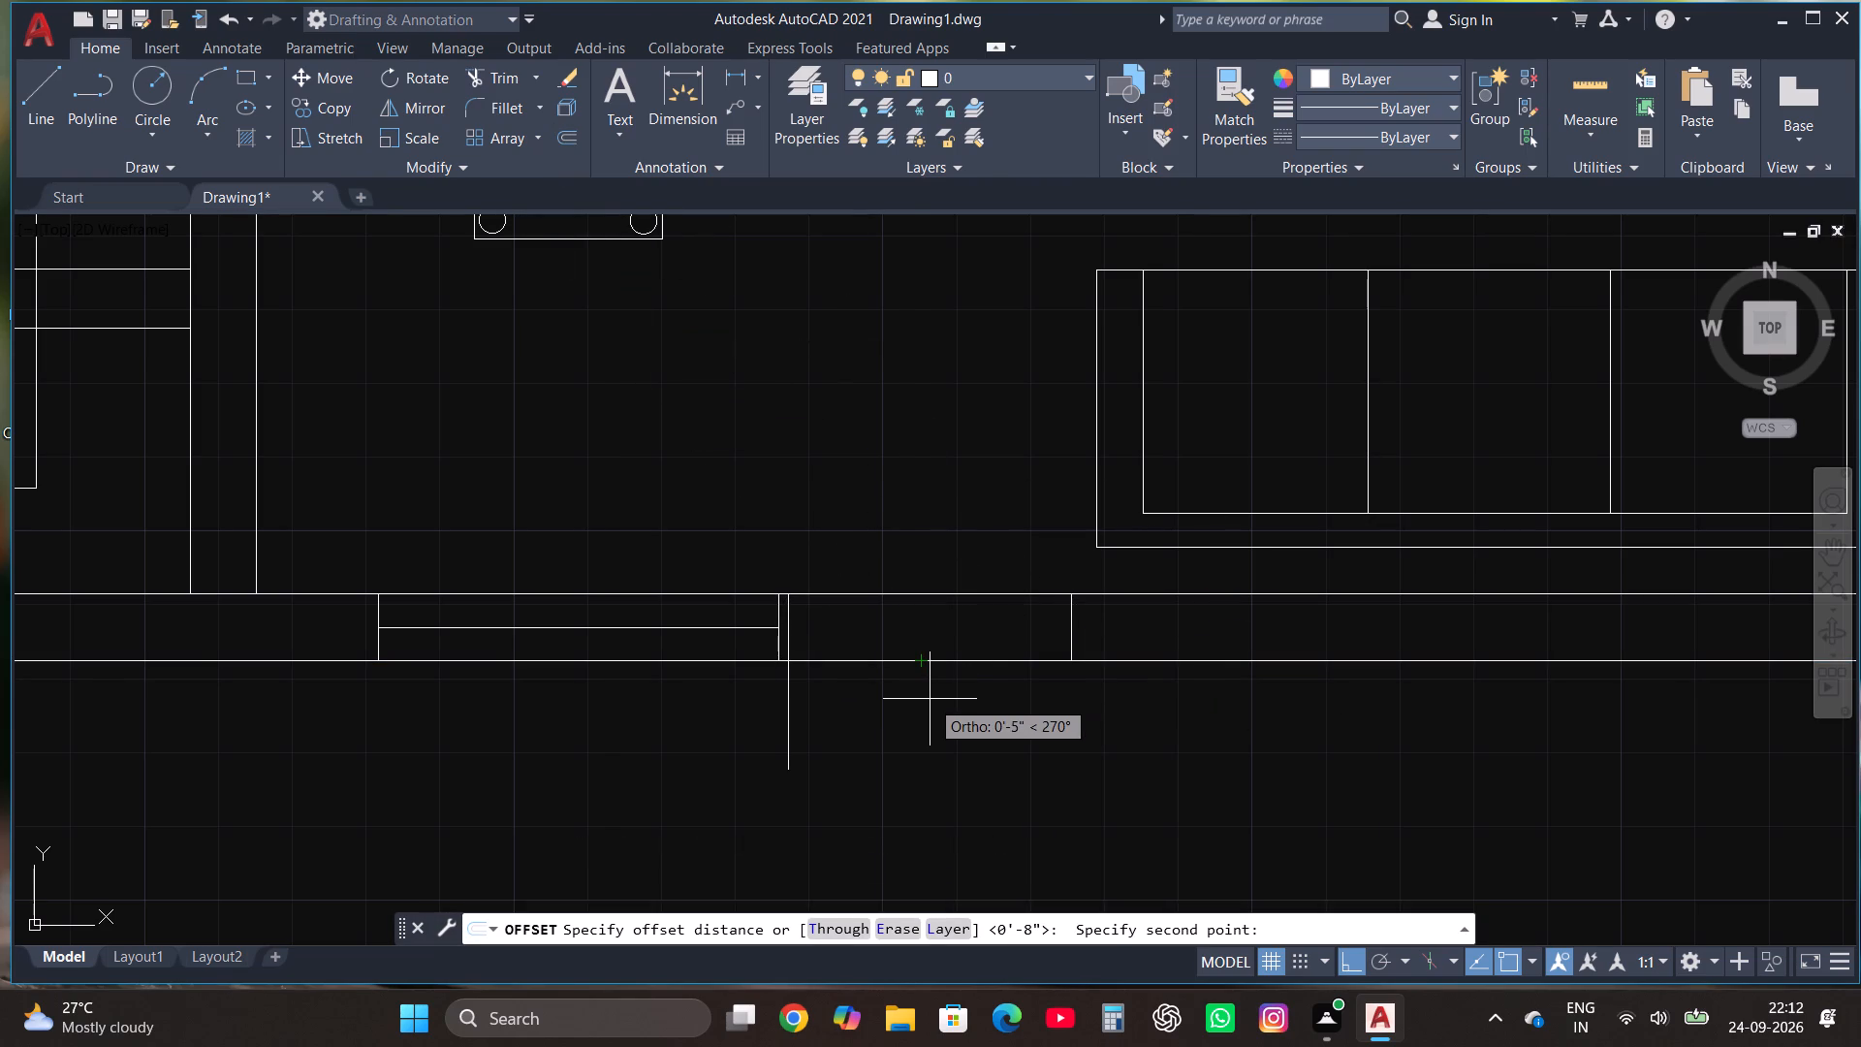
{"action": "key", "text": "1"}
{"action": "key", "text": "BackSpace"}
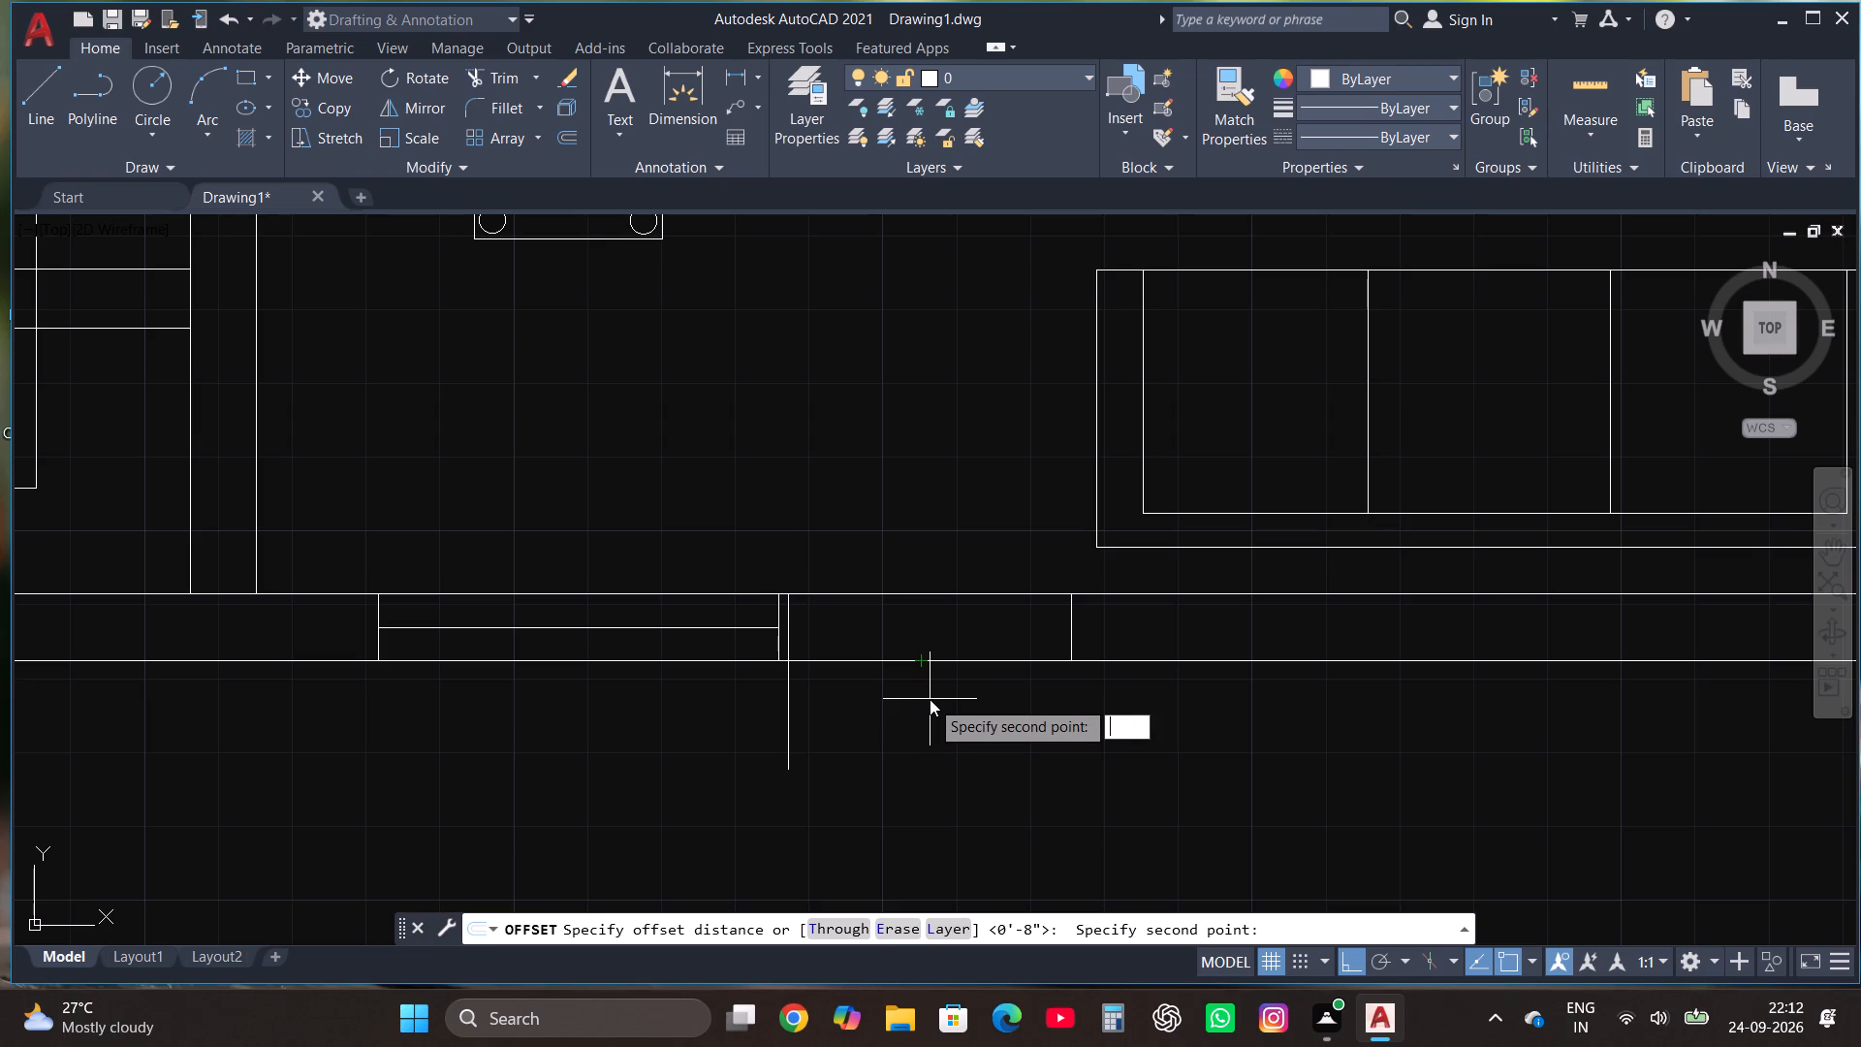
{"action": "type", "text": "8\""}
{"action": "key", "text": "Return"}
{"action": "left_click", "coordinate": [930, 699]}
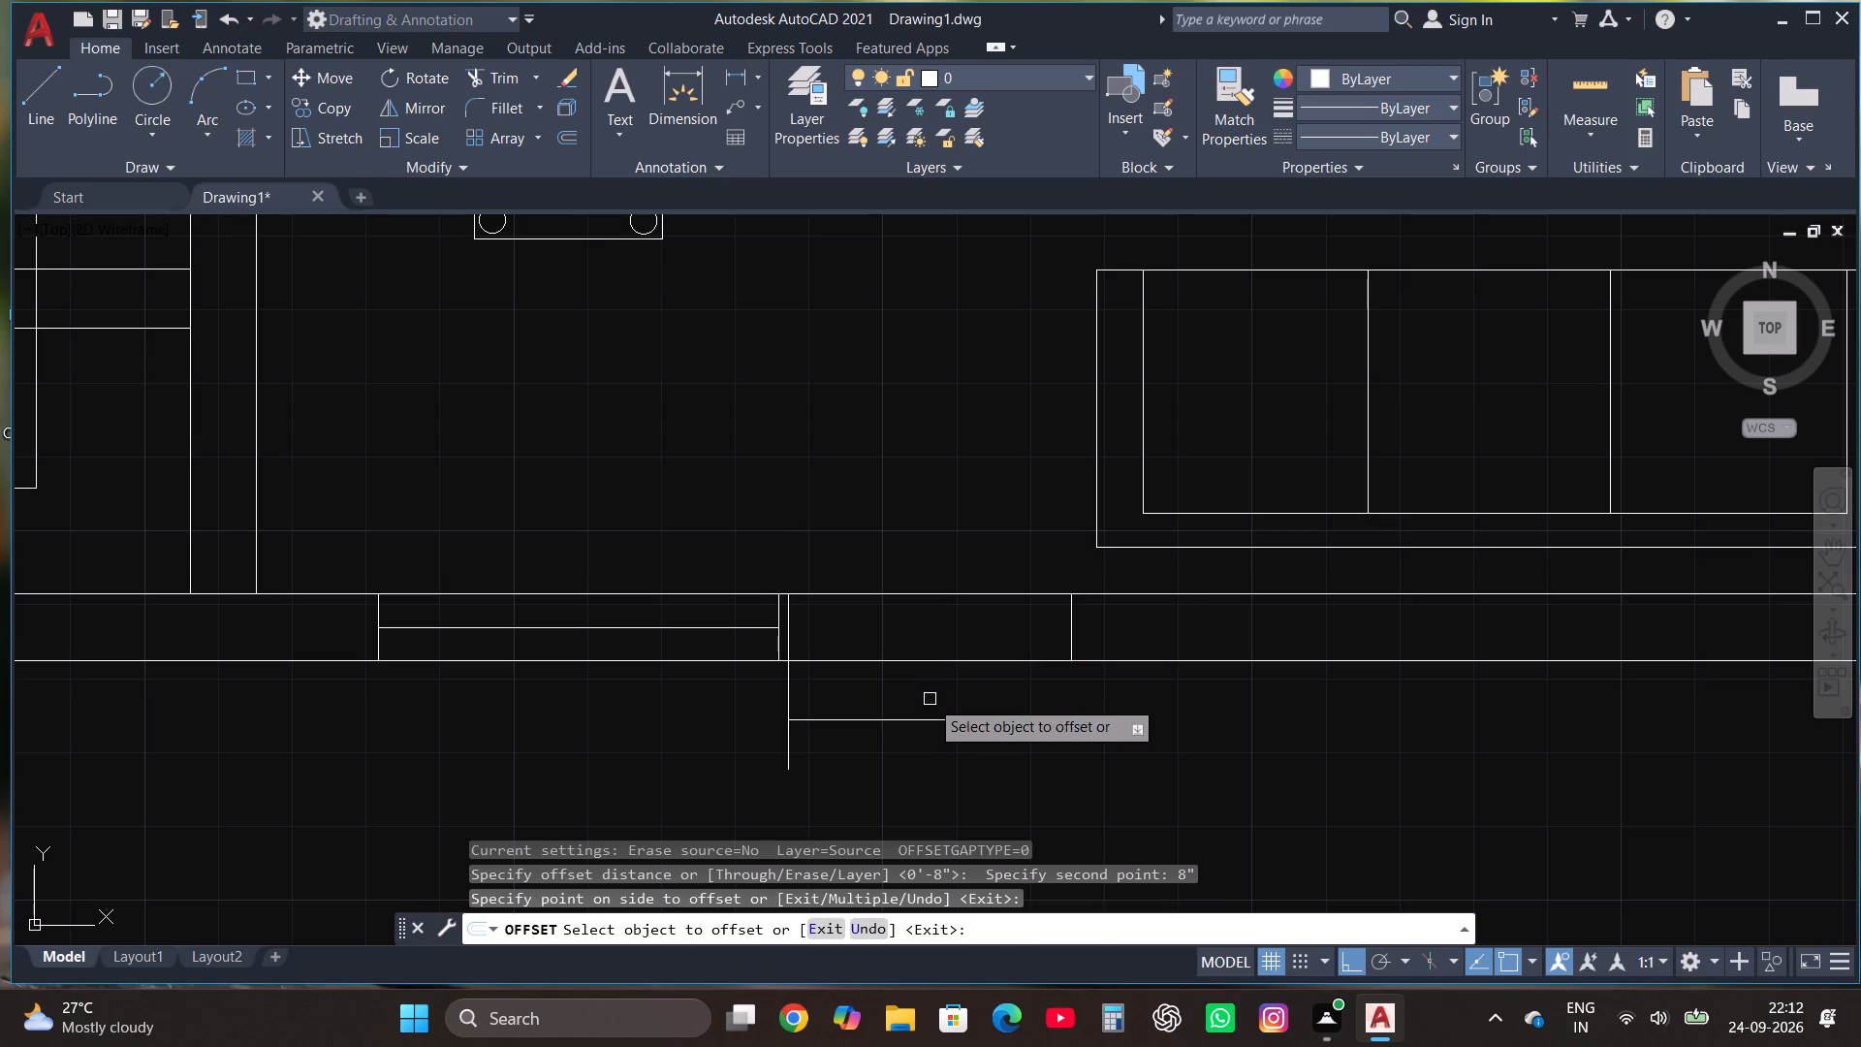
{"action": "left_click", "coordinate": [941, 723]}
{"action": "left_click", "coordinate": [944, 771]}
{"action": "key", "text": "Escape"}
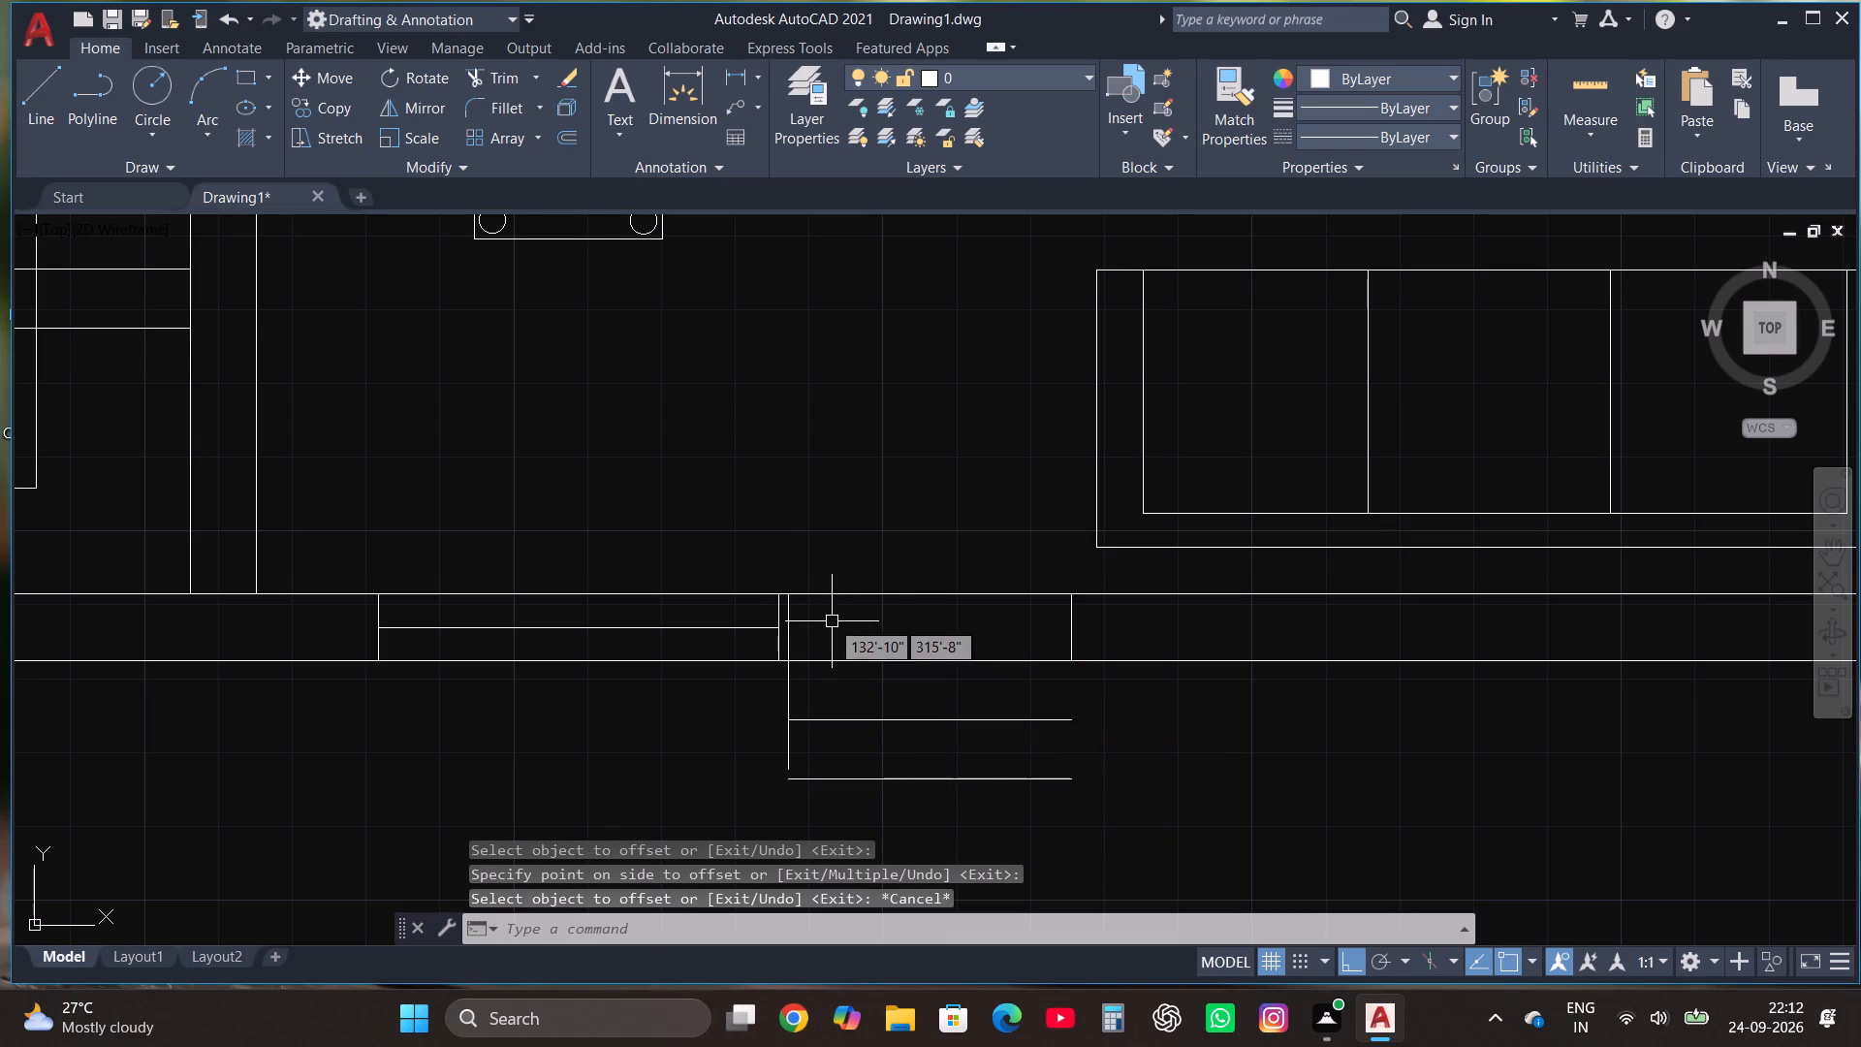
Fillet both side lines of the entrance steps with the lowest step line to close the two bottom corners.
{"action": "scroll", "coordinate": [822, 618], "scroll_direction": "down", "scroll_amount": 1}
{"action": "scroll", "coordinate": [939, 760], "scroll_direction": "up", "scroll_amount": 1}
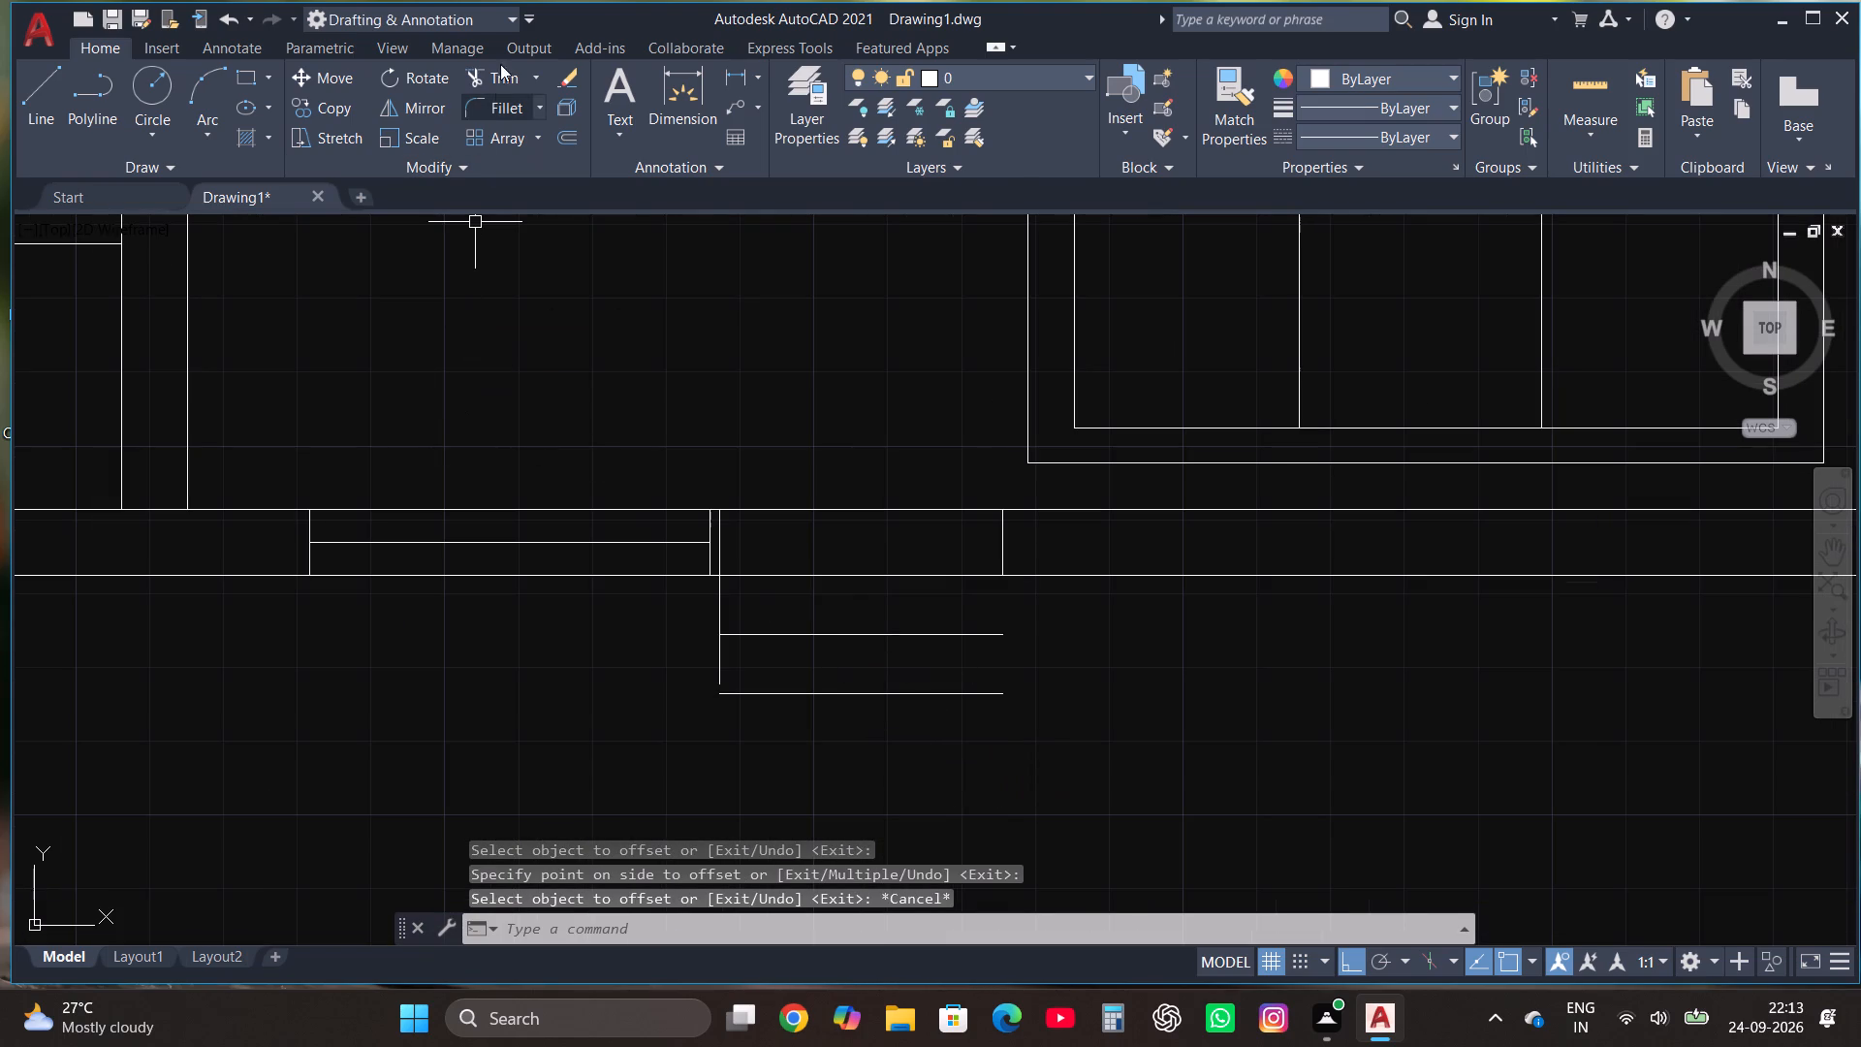
{"action": "left_click", "coordinate": [499, 100]}
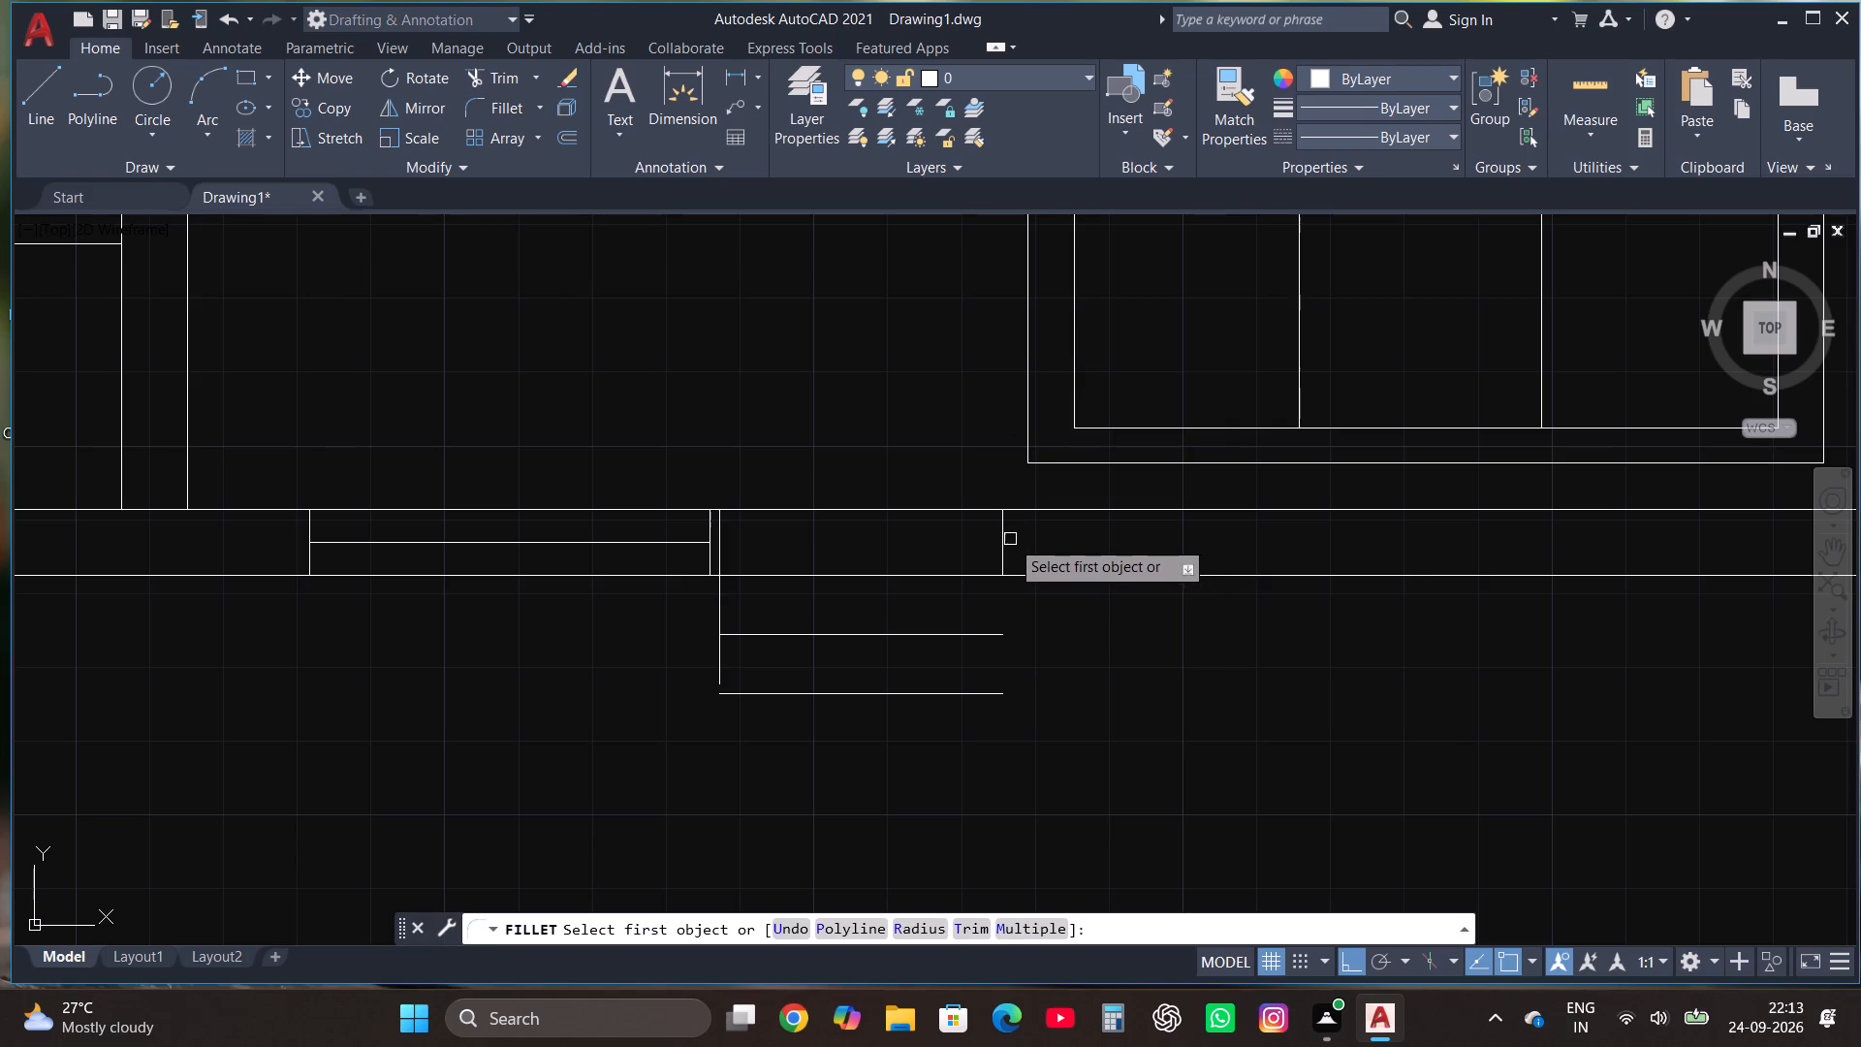
{"action": "left_click", "coordinate": [1007, 536]}
{"action": "left_click", "coordinate": [968, 694]}
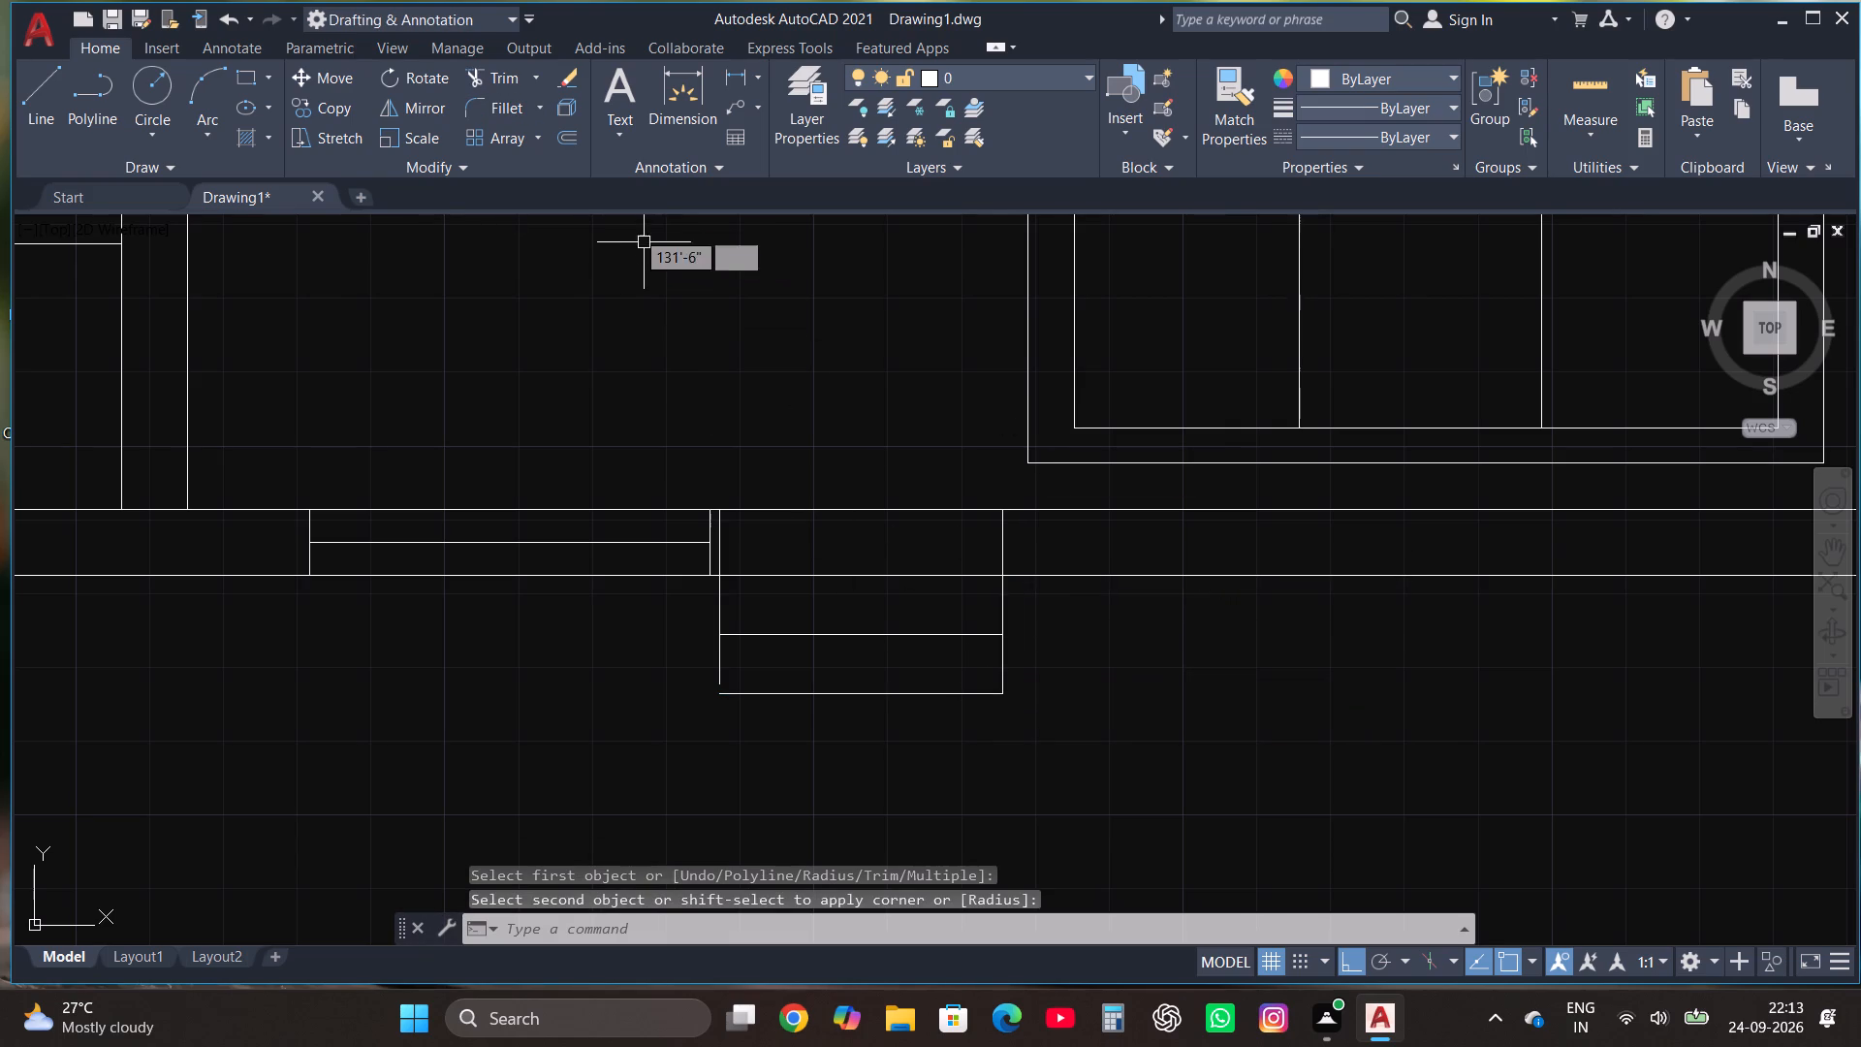
{"action": "left_click", "coordinate": [479, 114]}
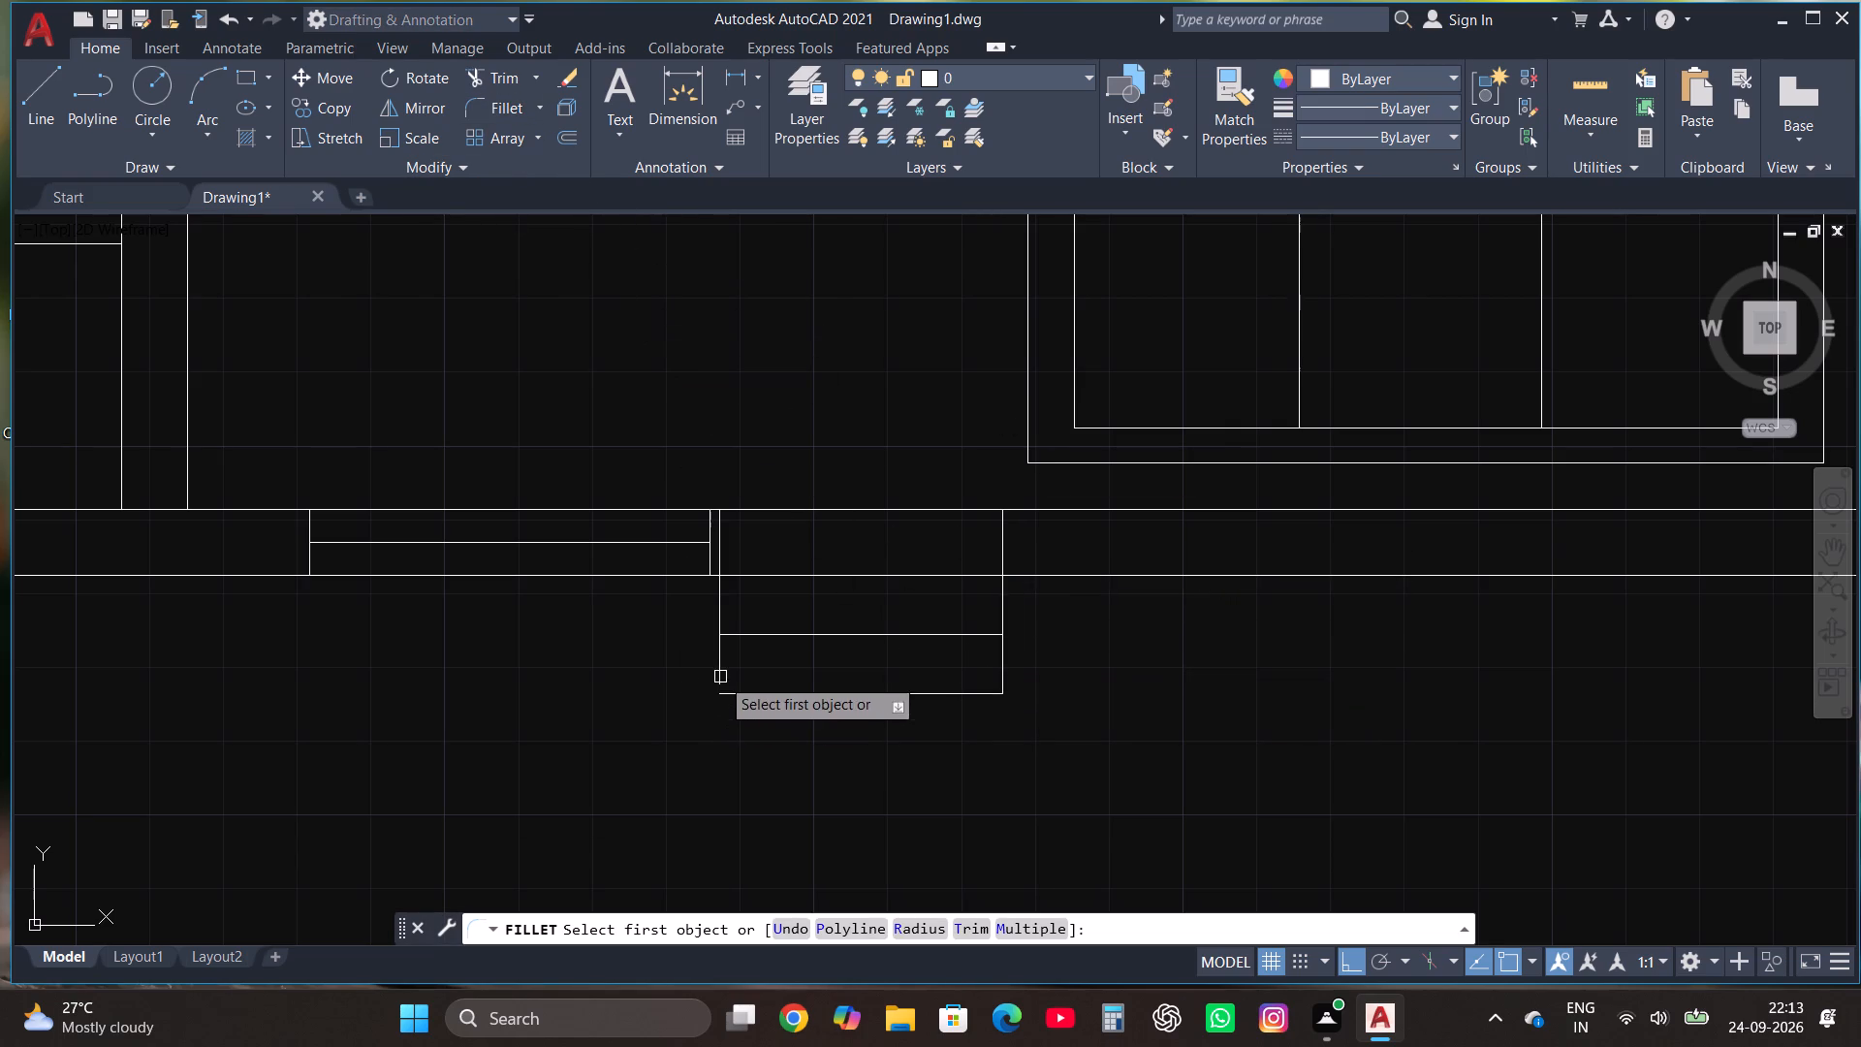
{"action": "left_click", "coordinate": [720, 669]}
{"action": "left_click", "coordinate": [745, 700]}
{"action": "key", "text": "Escape"}
Move both sofas, the coffee table and the round side table about 20'-6" horizontally out of the plan, beyond the right wall.
{"action": "scroll", "coordinate": [808, 765], "scroll_direction": "down", "scroll_amount": 2}
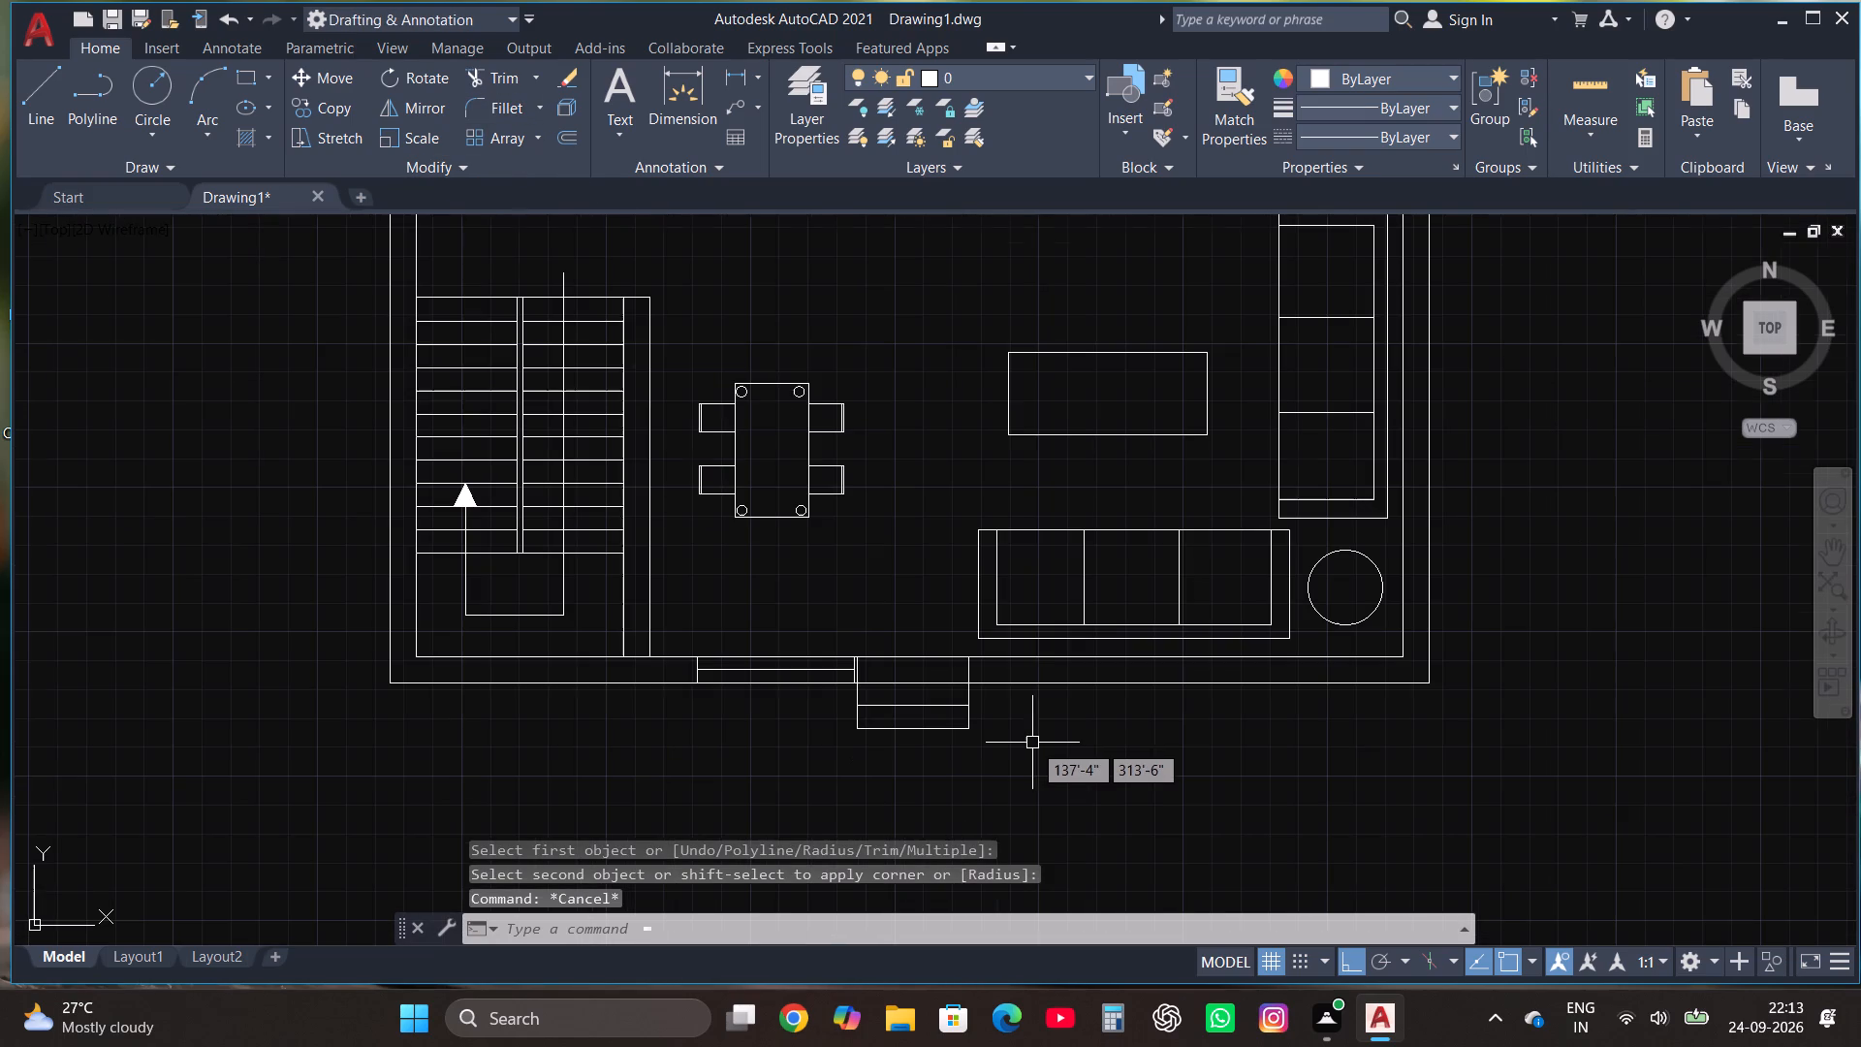
{"action": "scroll", "coordinate": [999, 810], "scroll_direction": "down", "scroll_amount": 1}
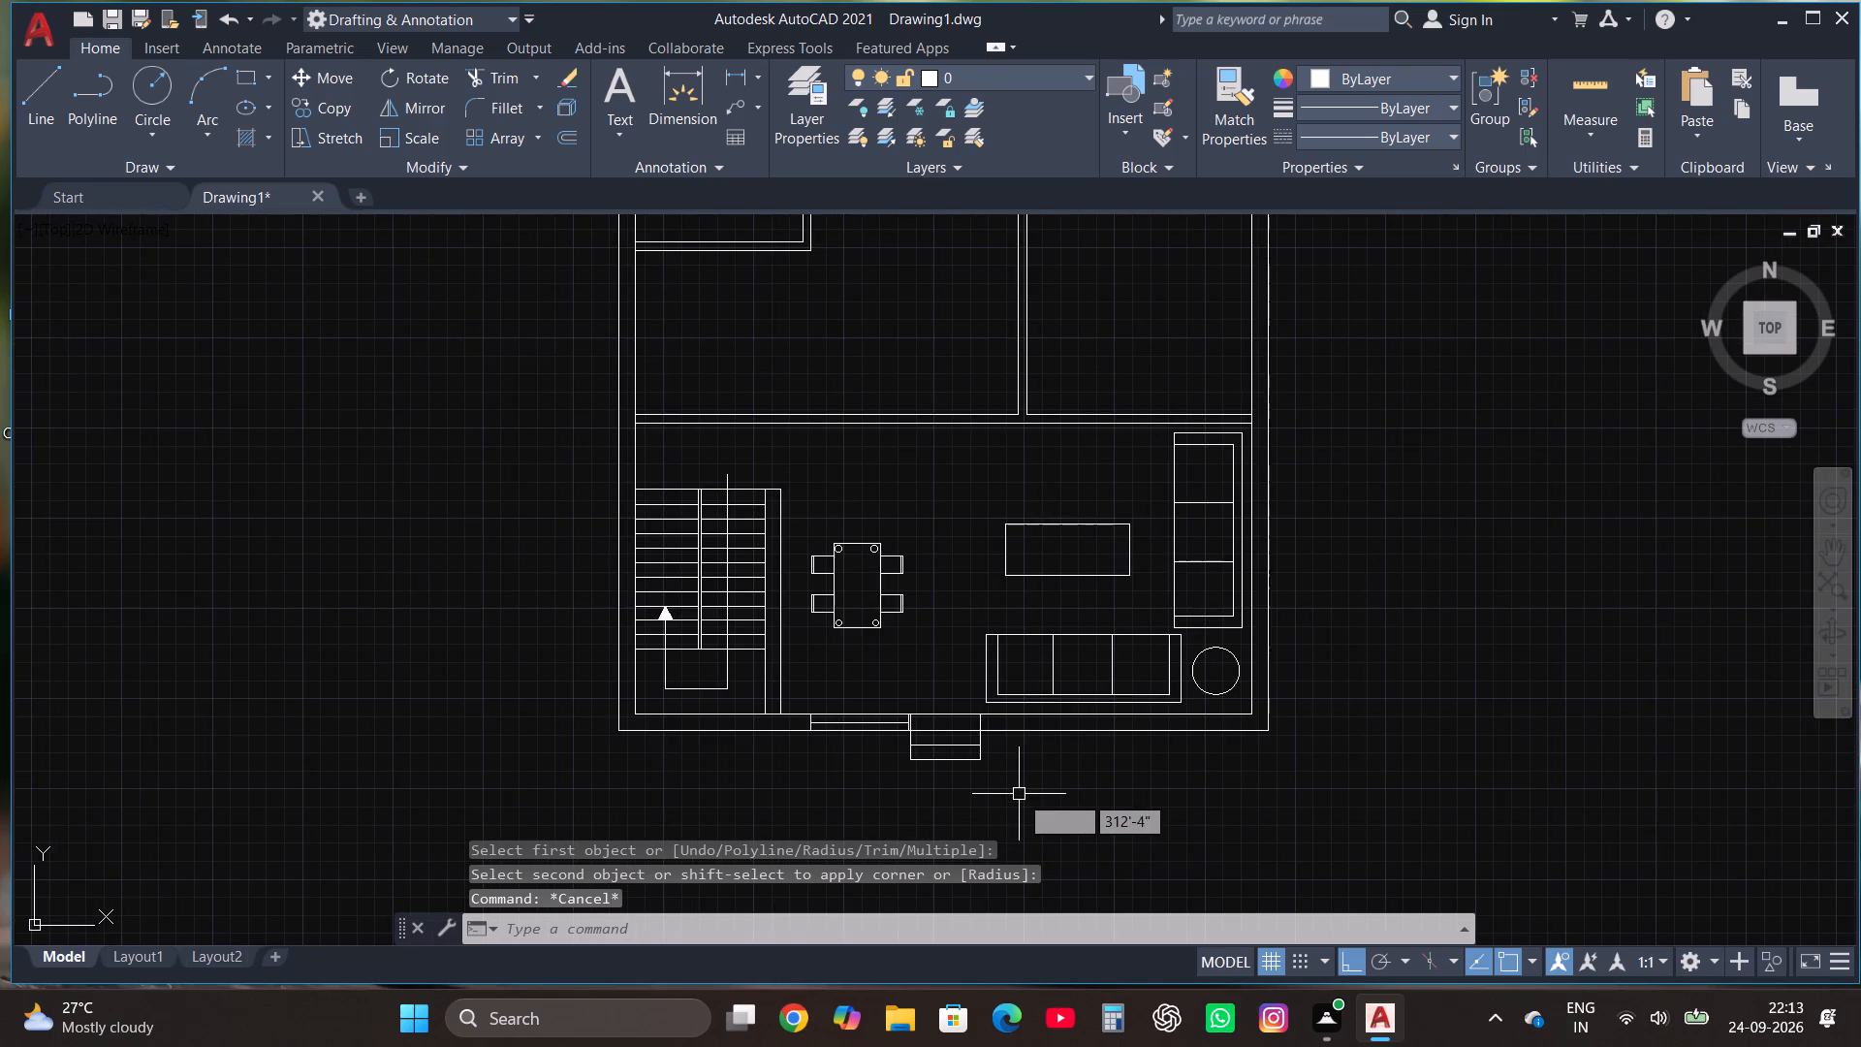
{"action": "scroll", "coordinate": [1202, 680], "scroll_direction": "up", "scroll_amount": 1}
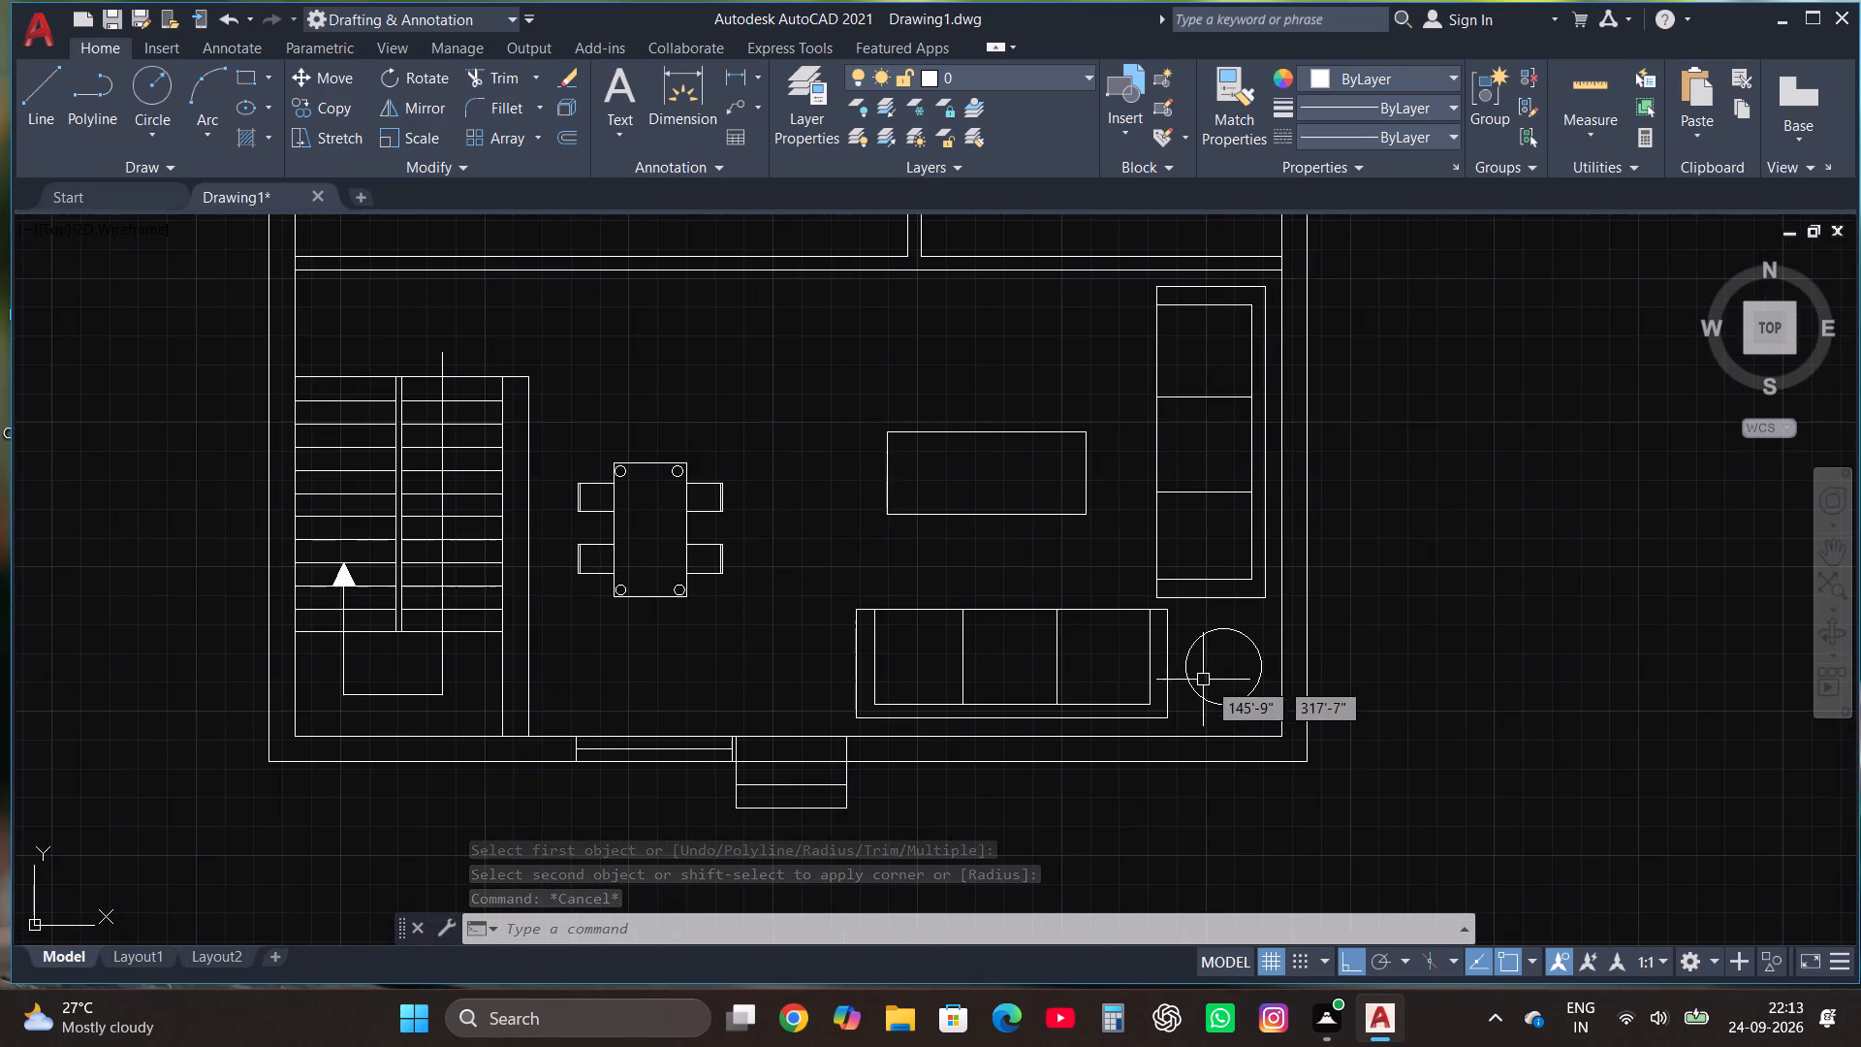
{"action": "left_click", "coordinate": [1264, 714]}
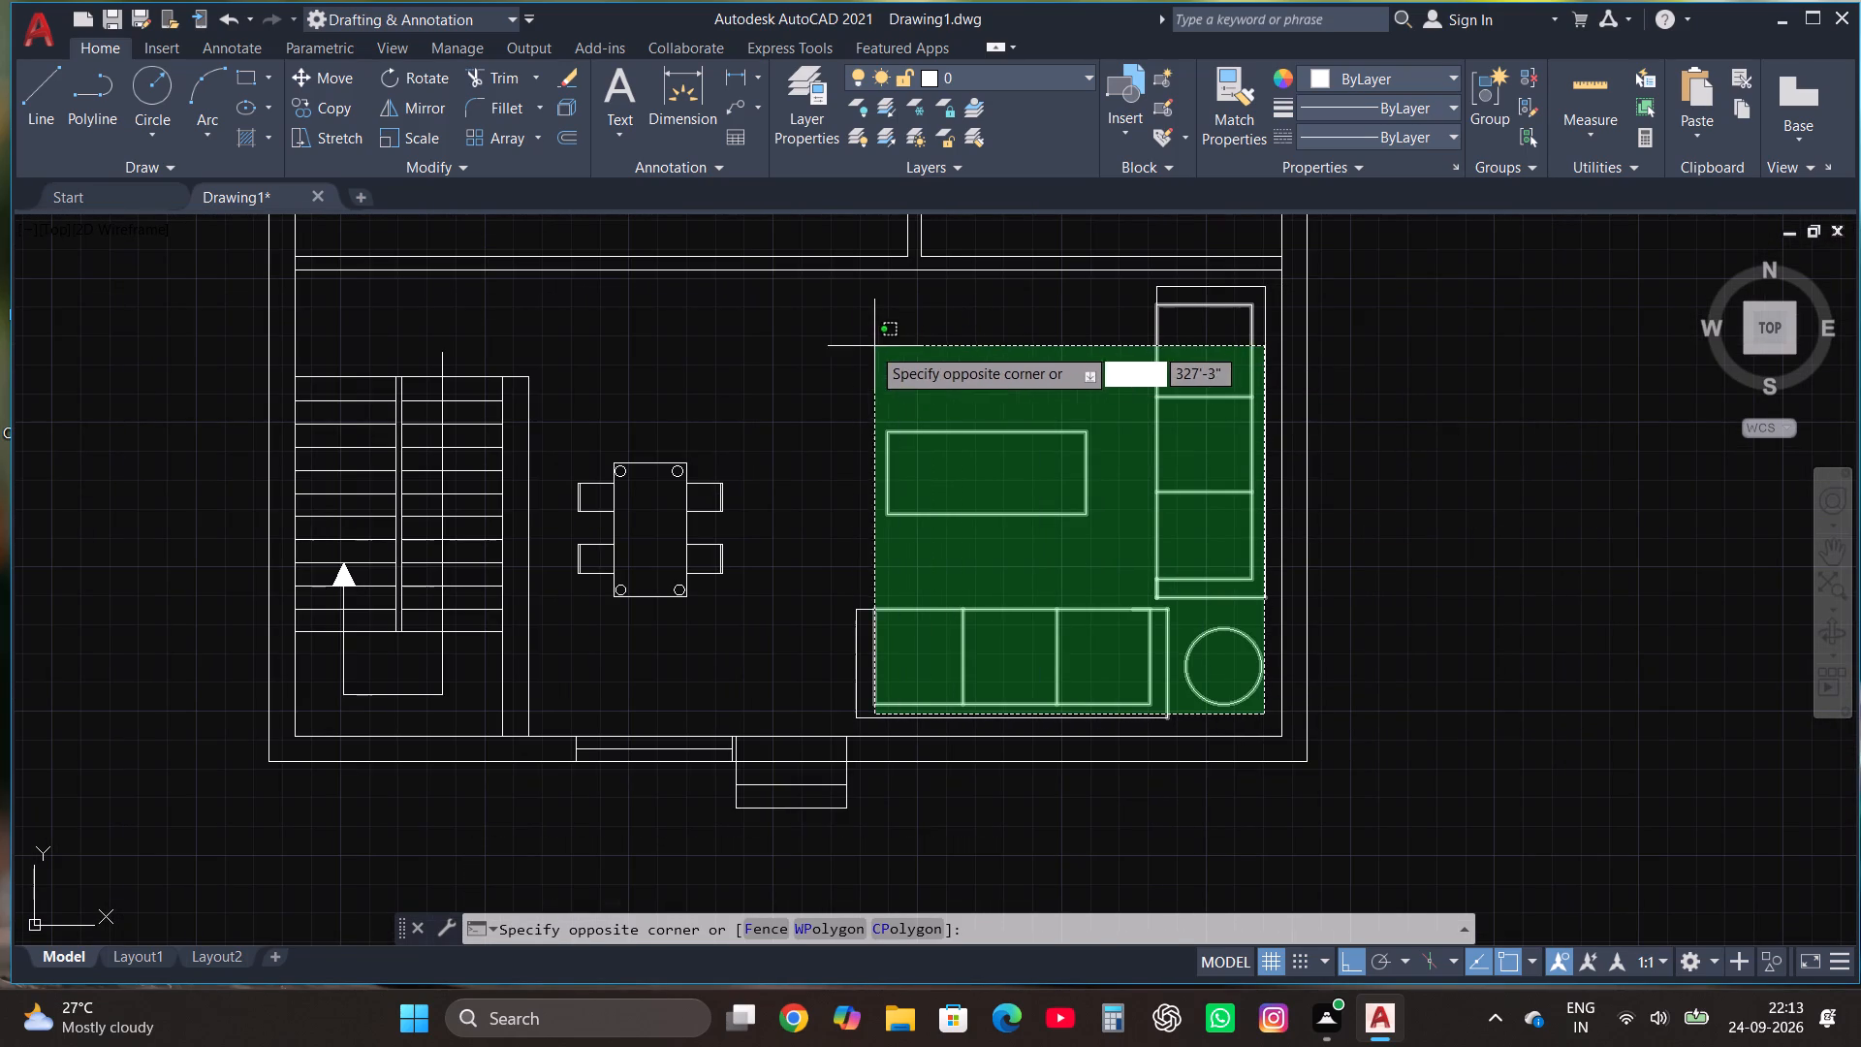
{"action": "left_click", "coordinate": [829, 343]}
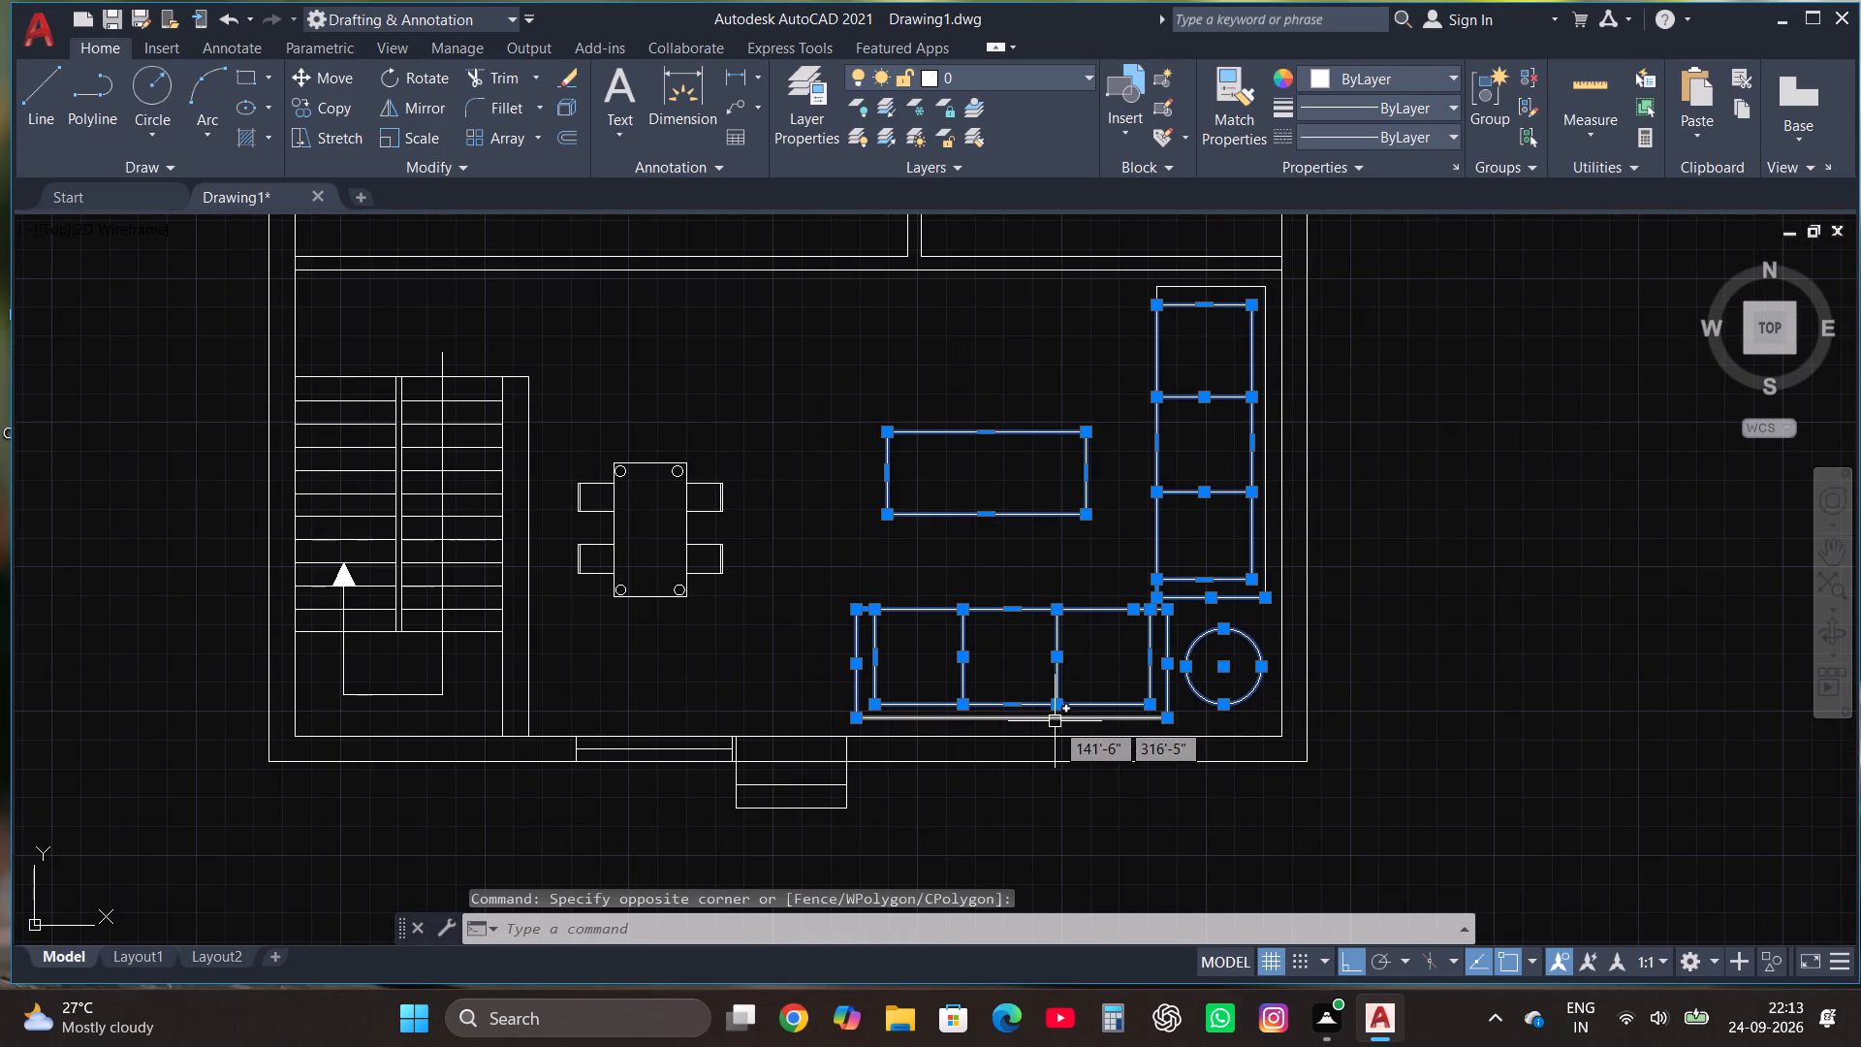
{"action": "left_click", "coordinate": [1055, 721]}
{"action": "left_click", "coordinate": [1226, 286]}
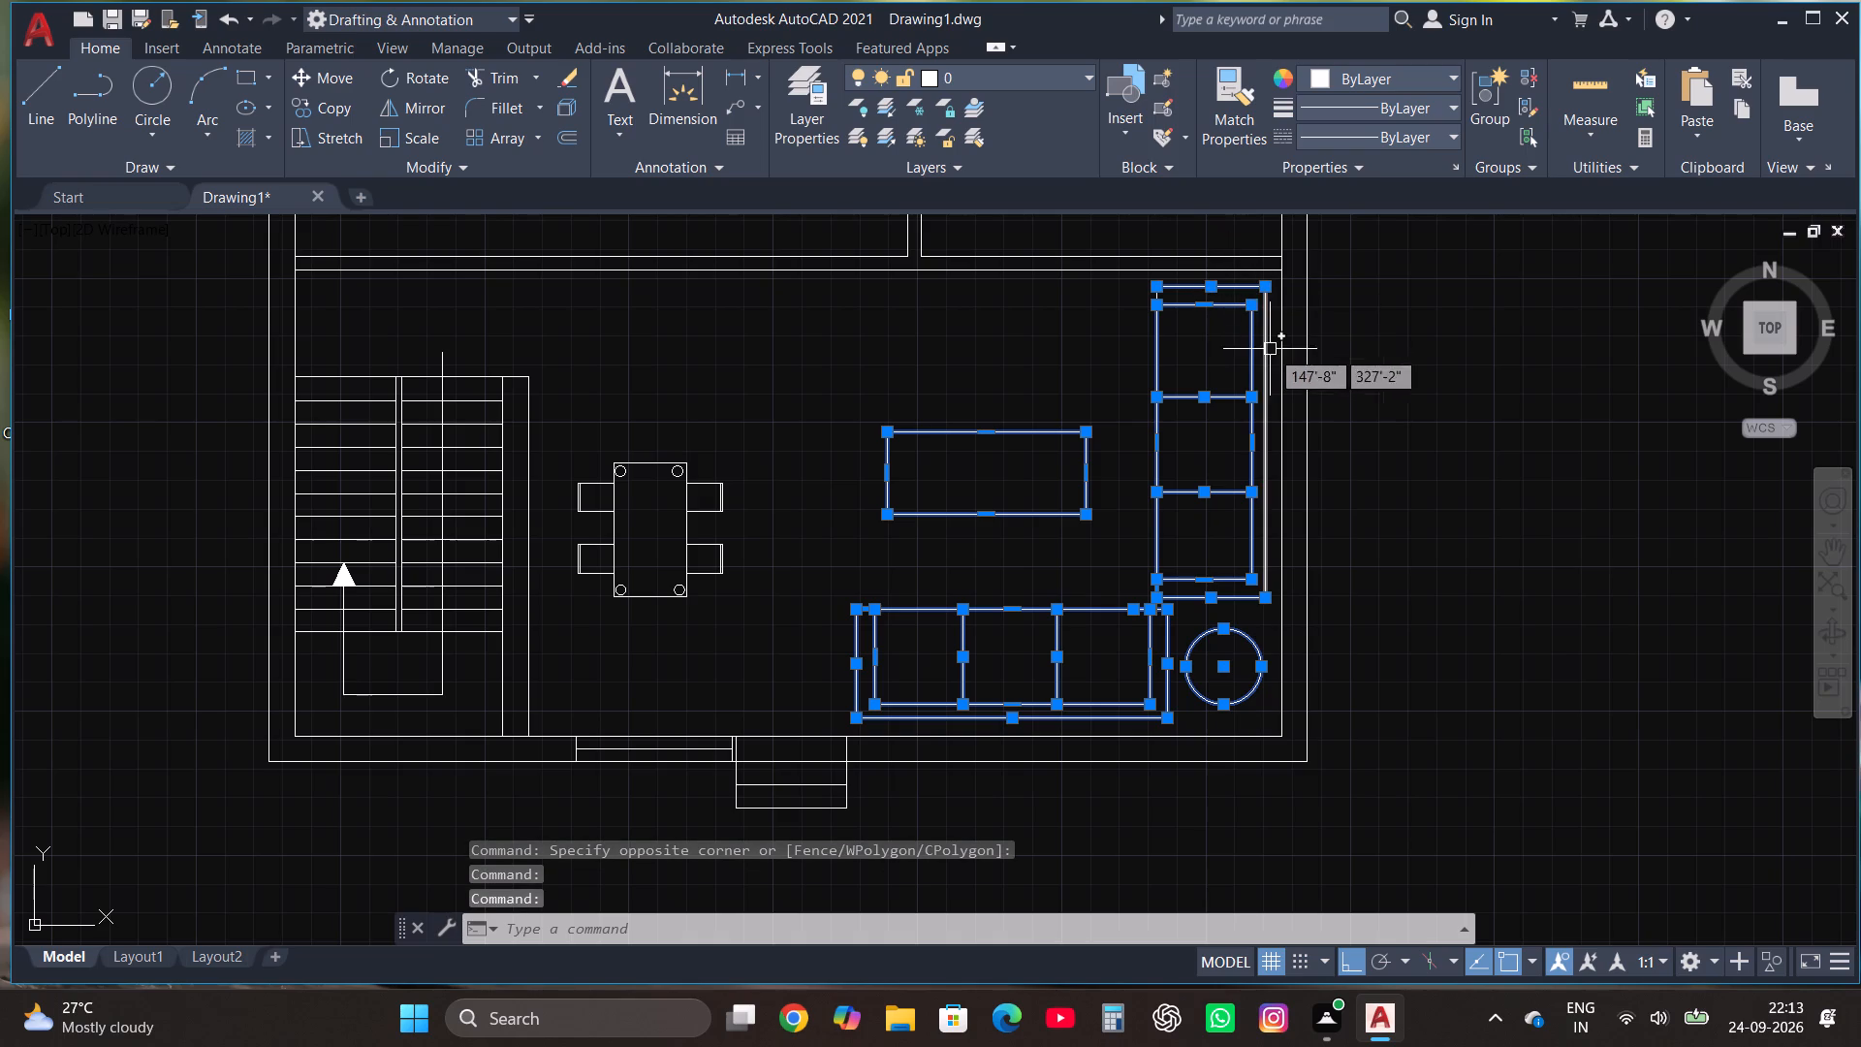
{"action": "left_click", "coordinate": [1262, 398]}
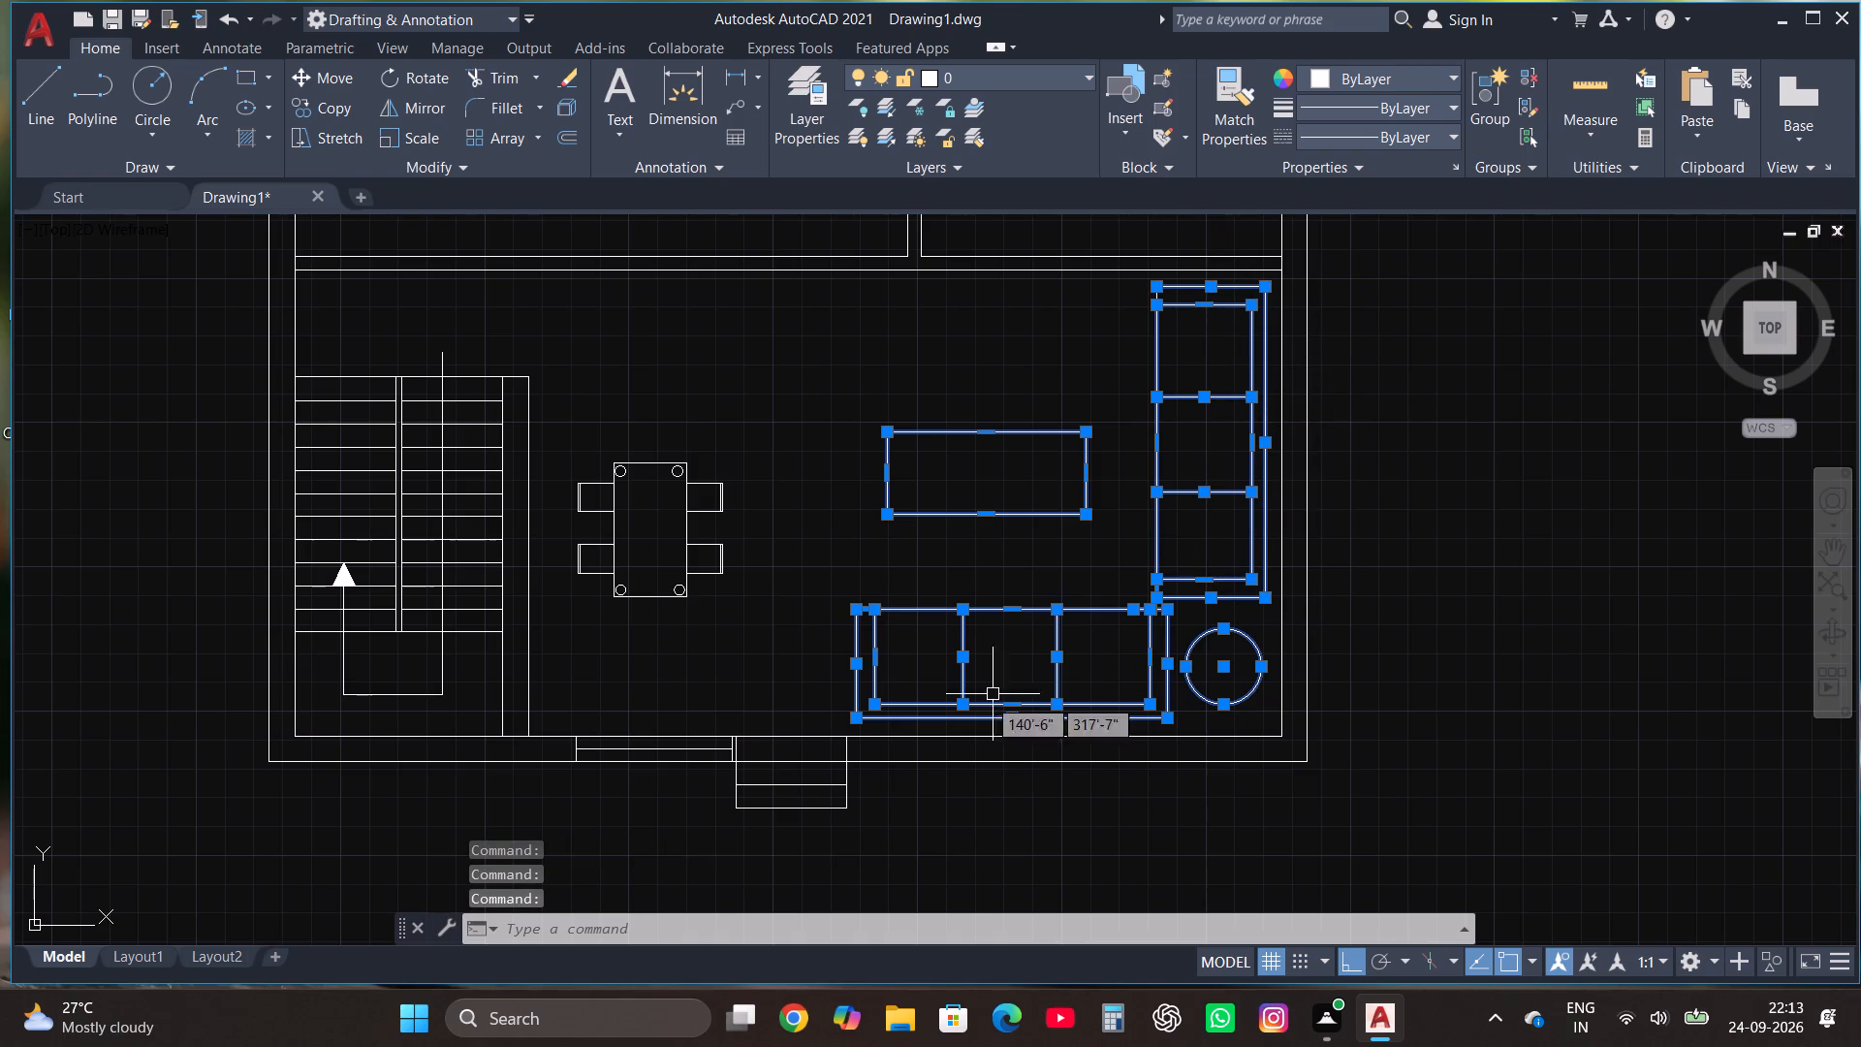
{"action": "left_click", "coordinate": [345, 79]}
{"action": "left_click", "coordinate": [966, 581]}
{"action": "scroll", "coordinate": [960, 587], "scroll_direction": "down", "scroll_amount": 2}
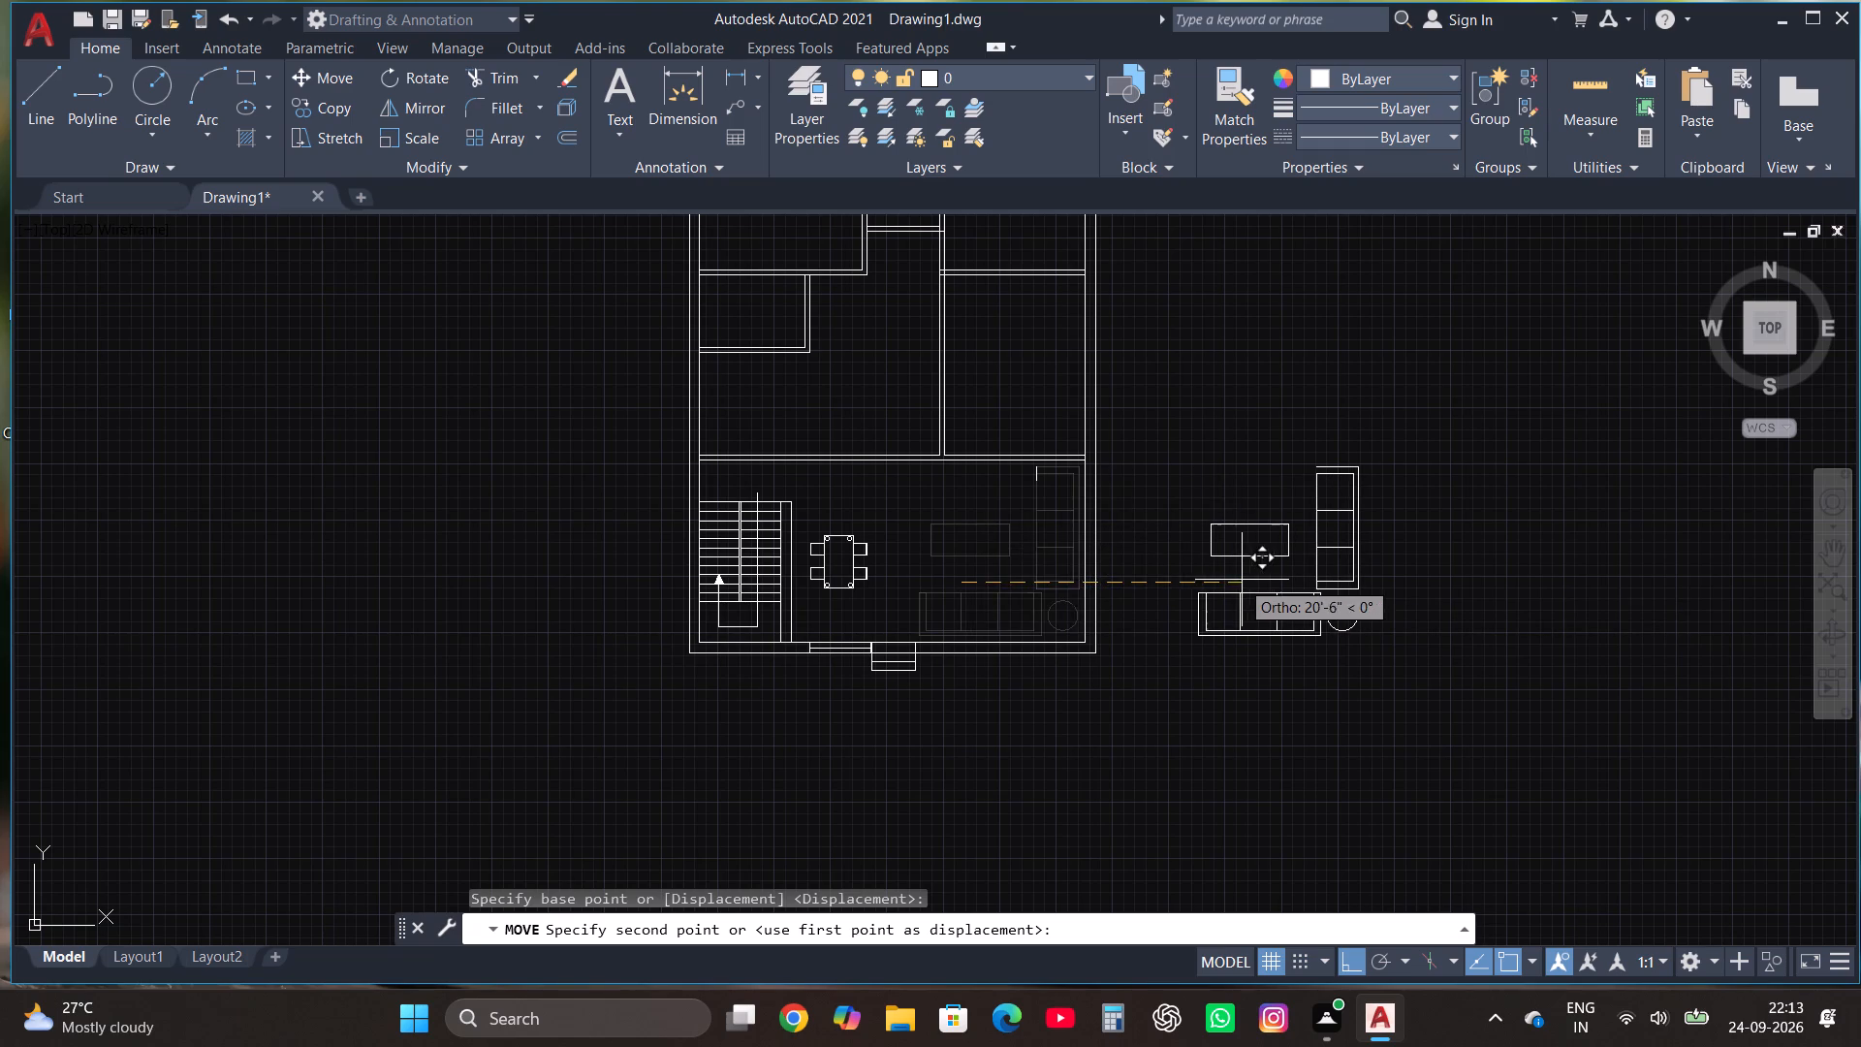
{"action": "left_click", "coordinate": [1242, 580]}
Delete the short leftover line at the vertical sofa's former upper-left corner in the living room.
{"action": "left_click", "coordinate": [1036, 479]}
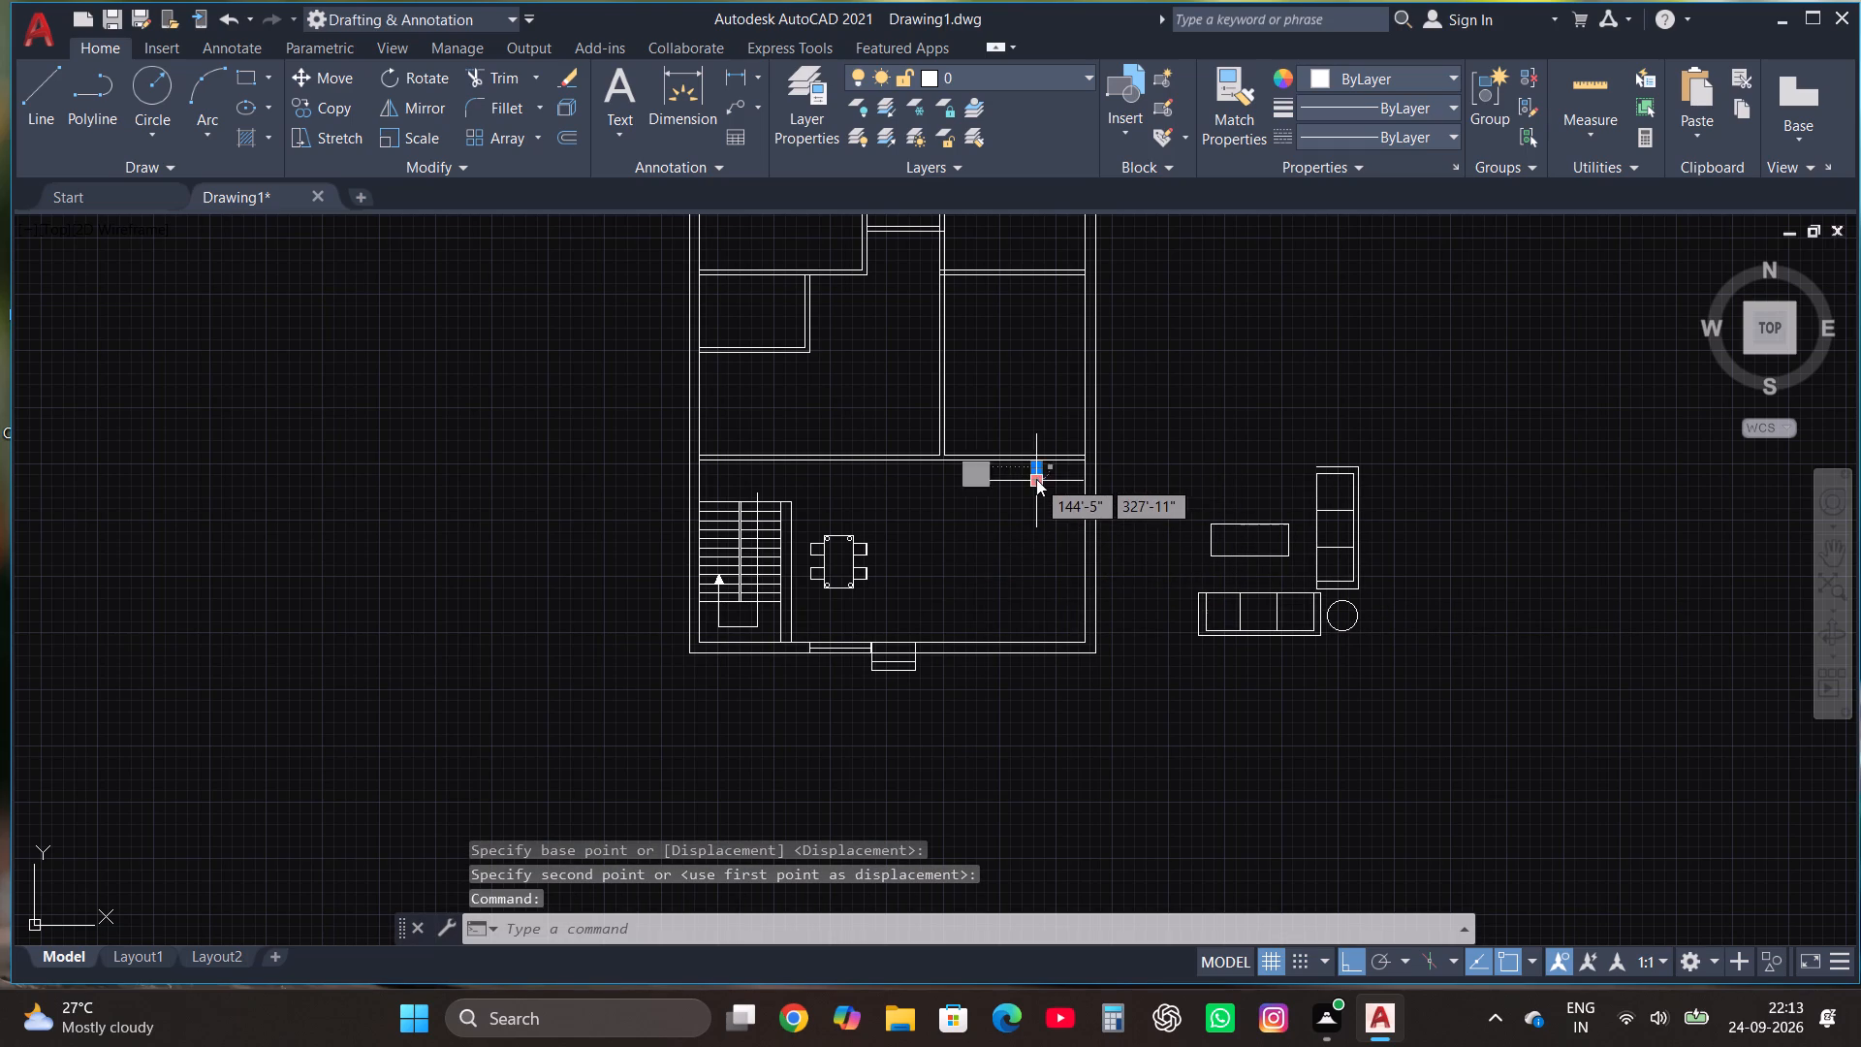
{"action": "key", "text": "Delete"}
{"action": "key", "text": "Delete"}
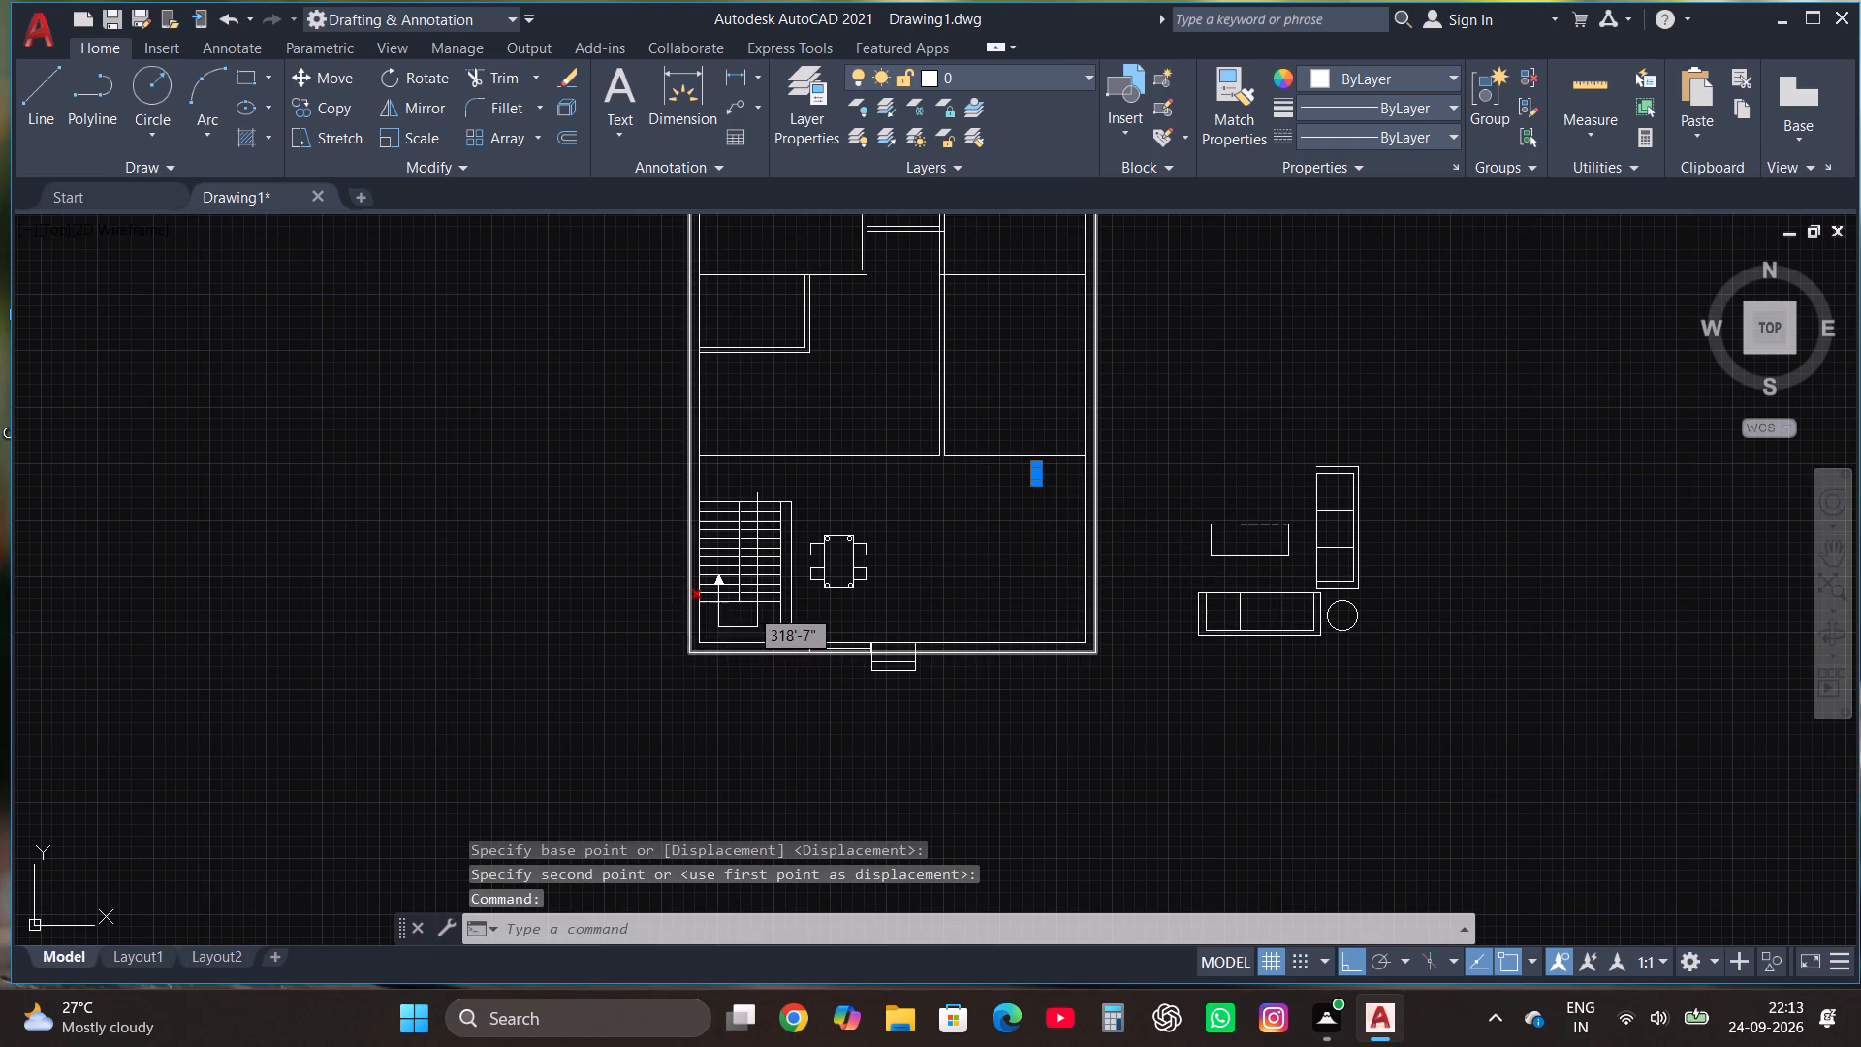
Draw a 6" vertical line closing the gap at the vertical sofa's upper-left corner.
{"action": "left_click", "coordinate": [40, 82]}
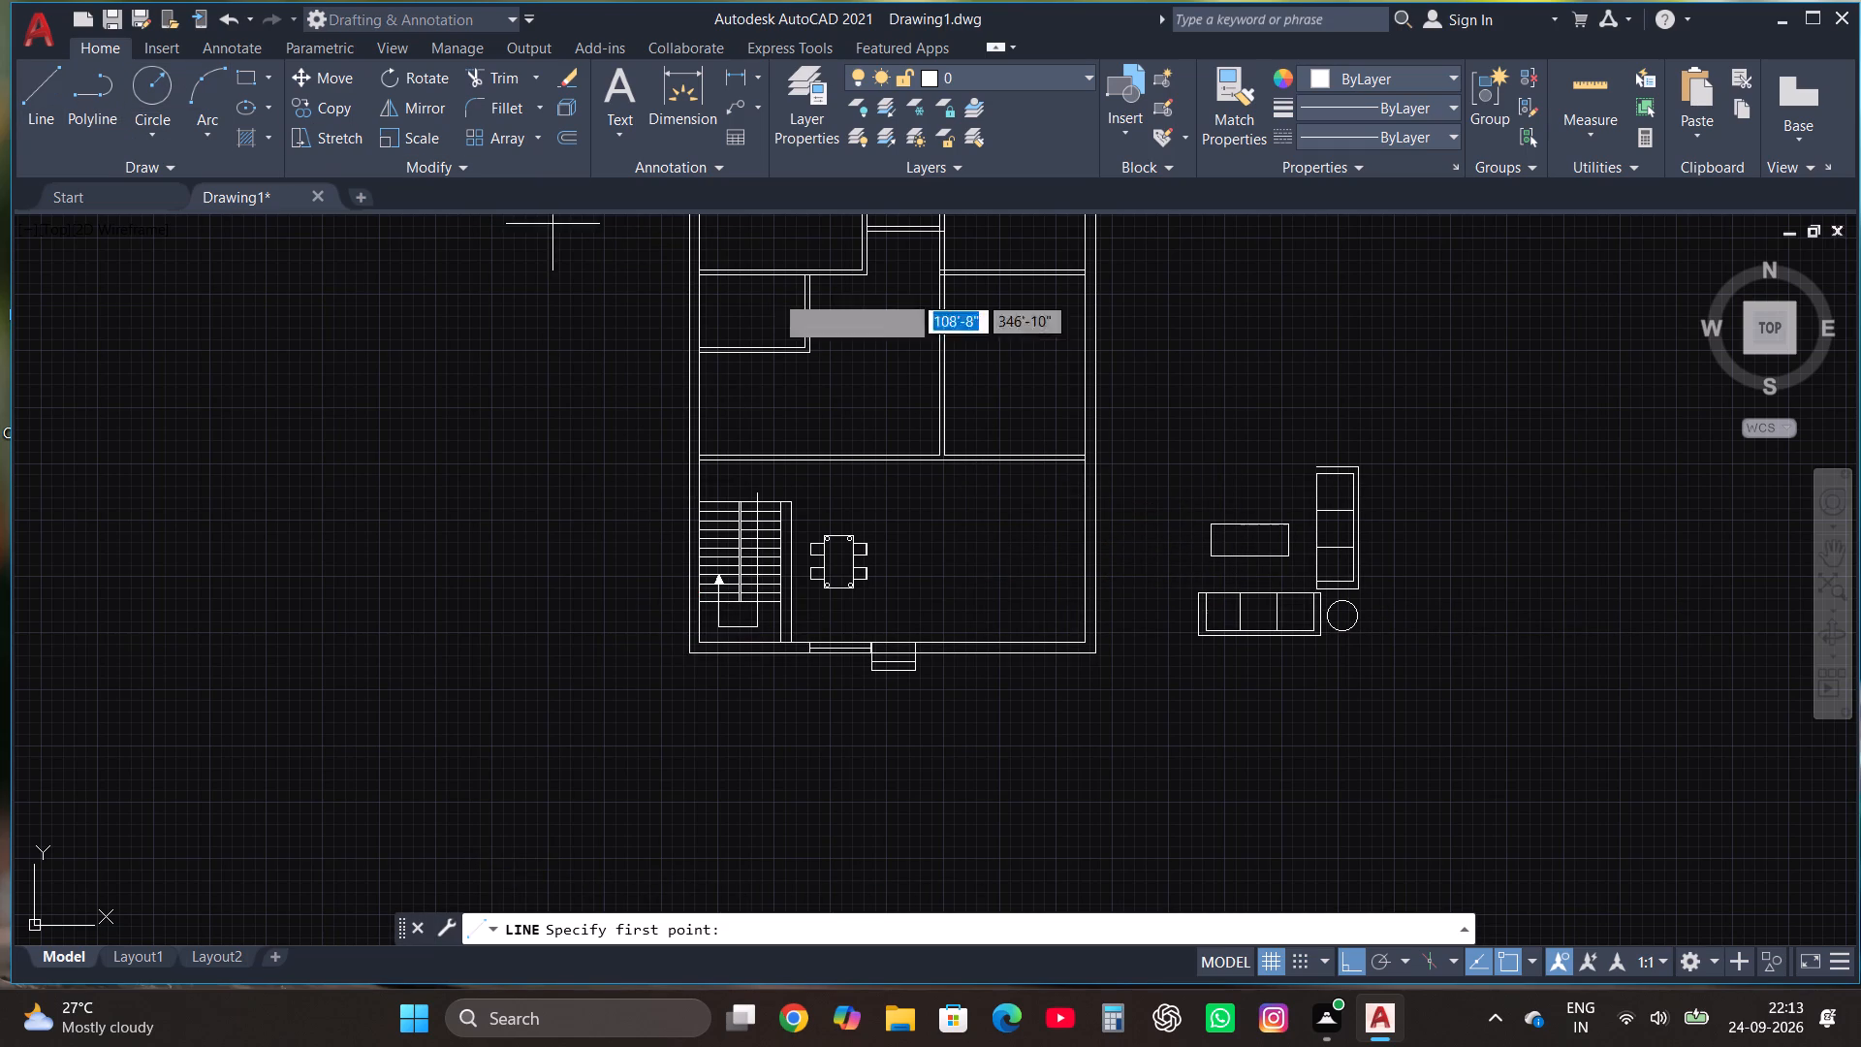
{"action": "scroll", "coordinate": [1318, 470], "scroll_direction": "up", "scroll_amount": 3}
{"action": "left_click", "coordinate": [1308, 484]}
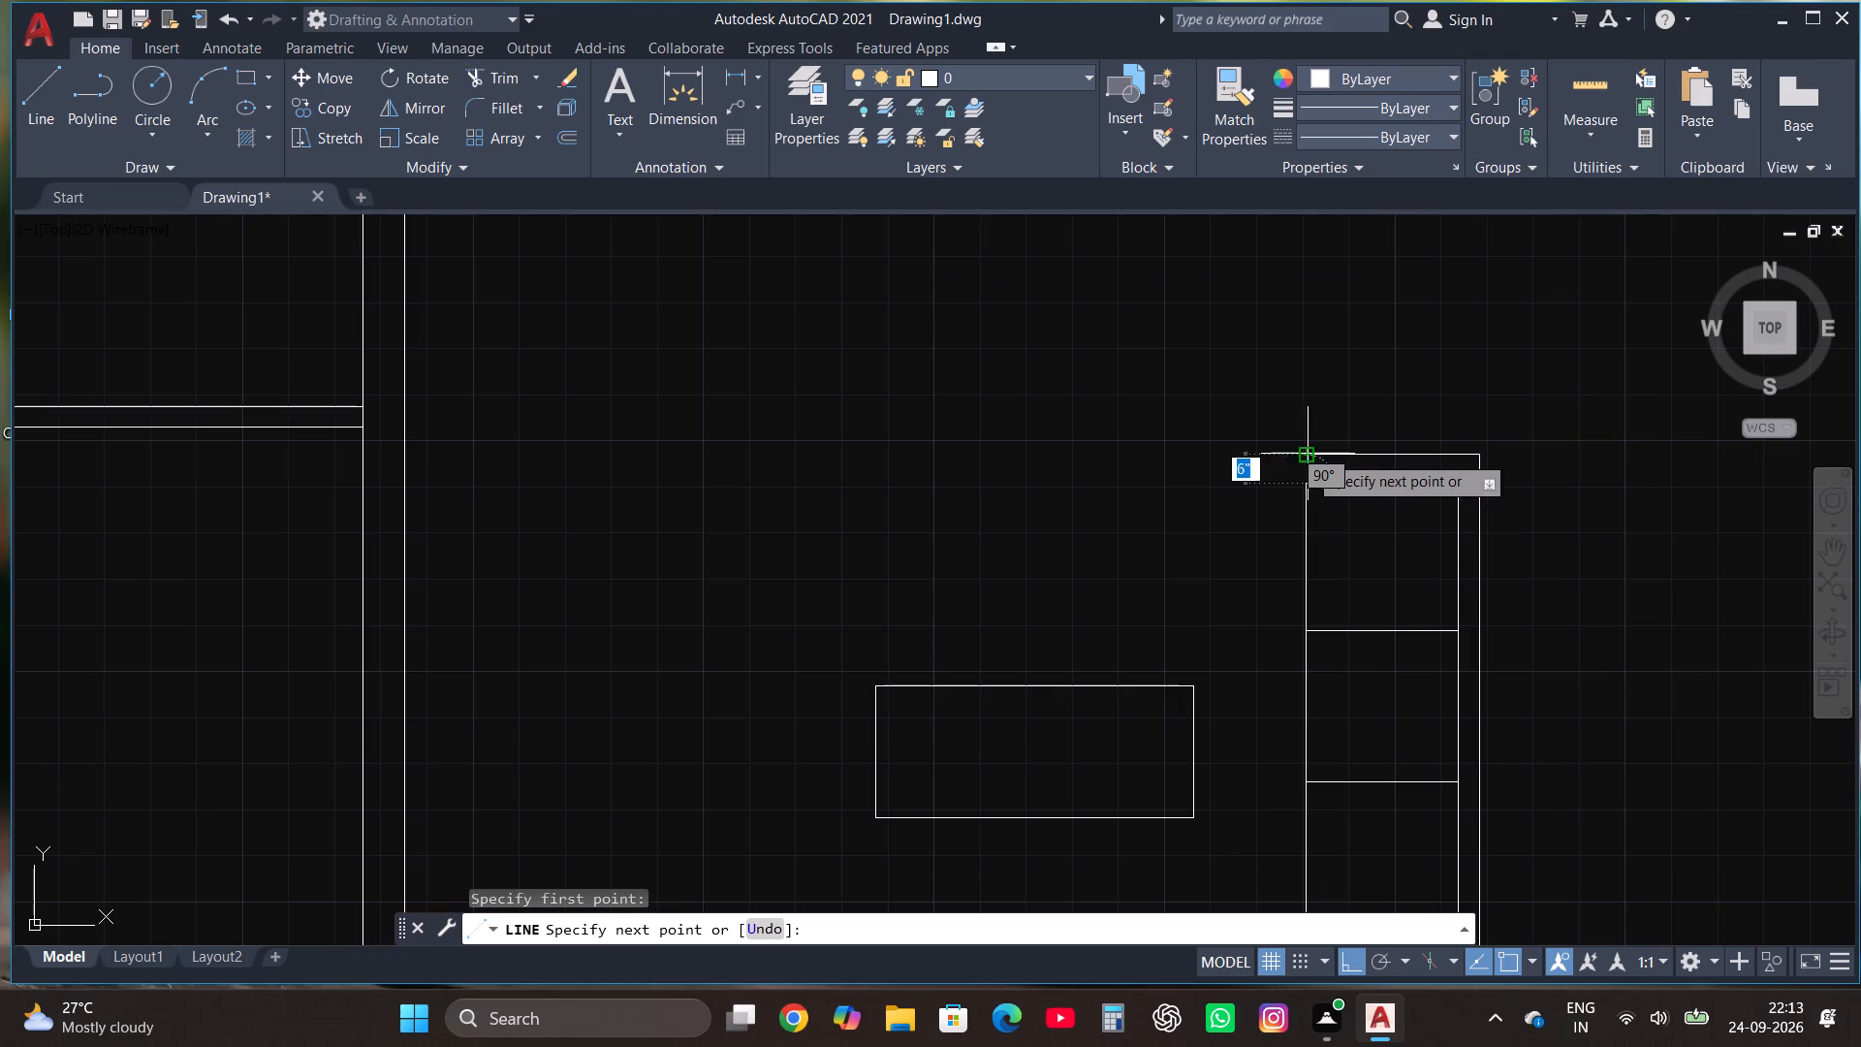
{"action": "left_click", "coordinate": [1308, 454]}
{"action": "key", "text": "Escape"}
Scale the whole living room furniture set down to roughly half size, based at the horizontal sofa's middle.
{"action": "scroll", "coordinate": [1042, 492], "scroll_direction": "down", "scroll_amount": 1}
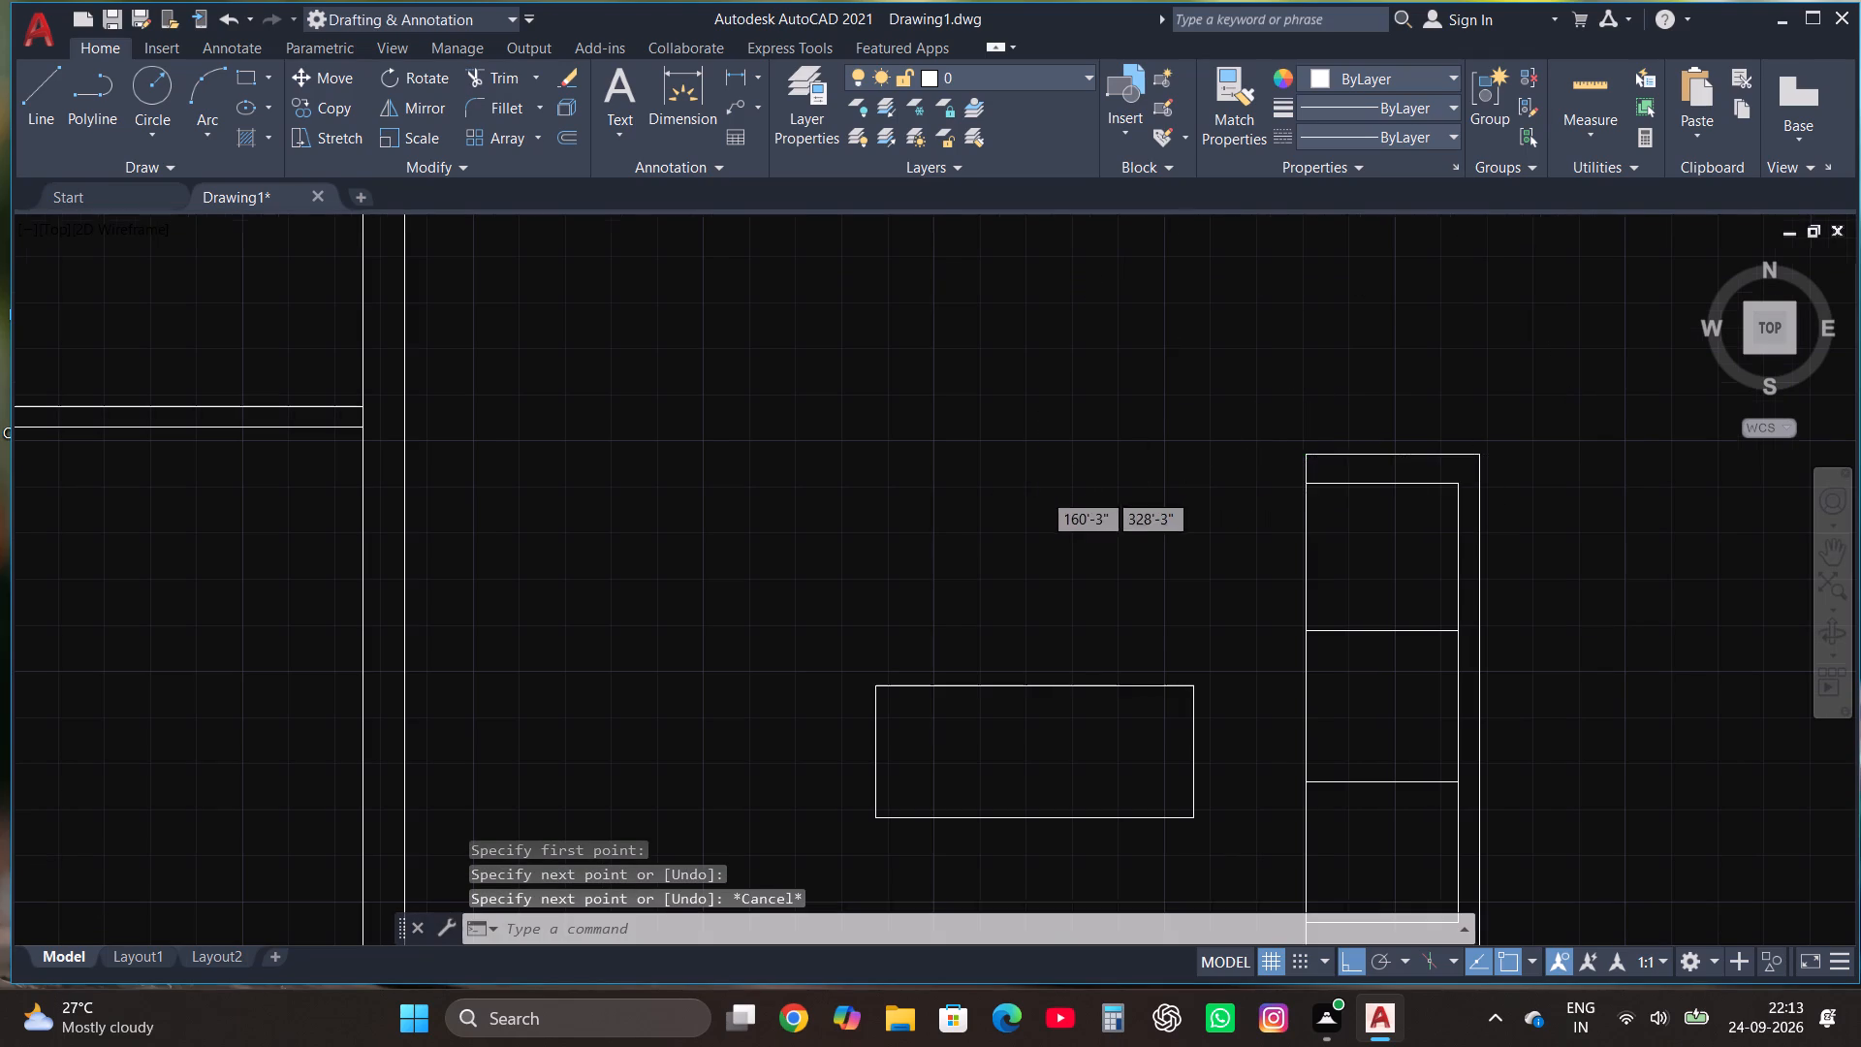
{"action": "scroll", "coordinate": [1042, 493], "scroll_direction": "down", "scroll_amount": 2}
{"action": "left_click", "coordinate": [1218, 676]}
{"action": "left_click", "coordinate": [989, 423]}
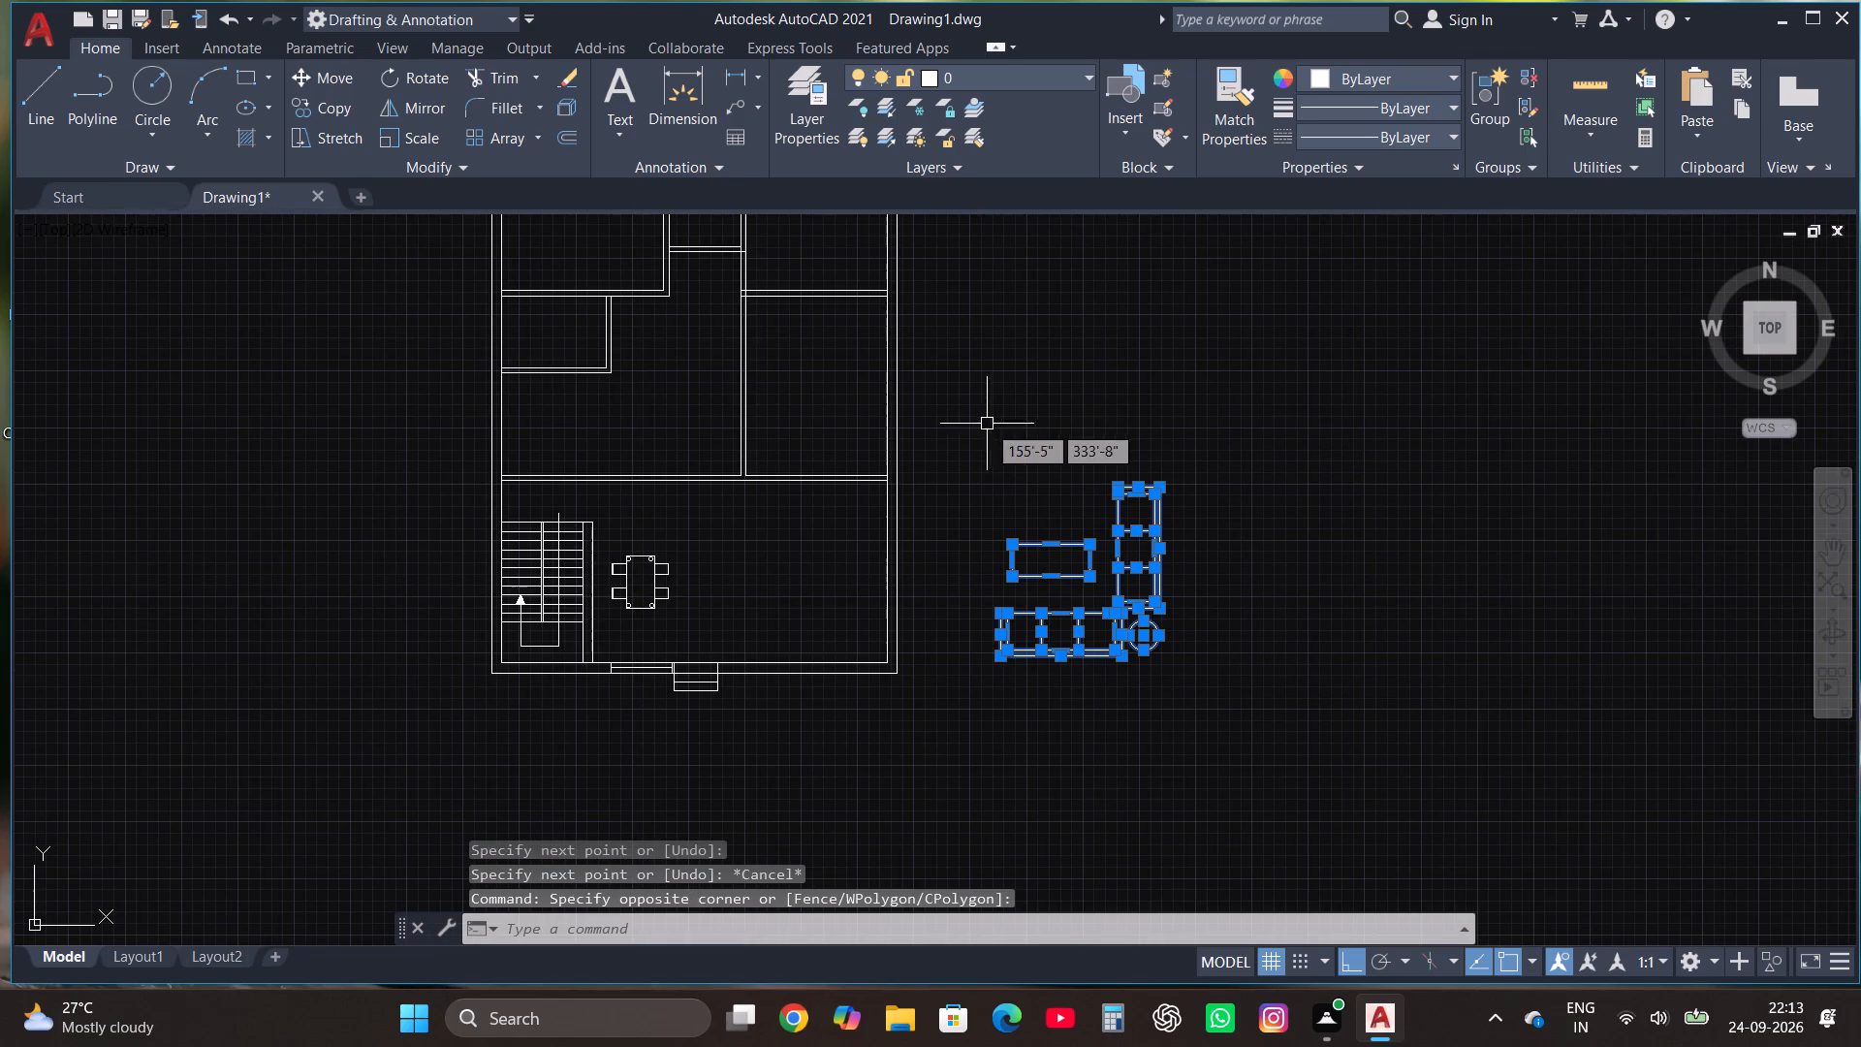
{"action": "left_click", "coordinate": [433, 136]}
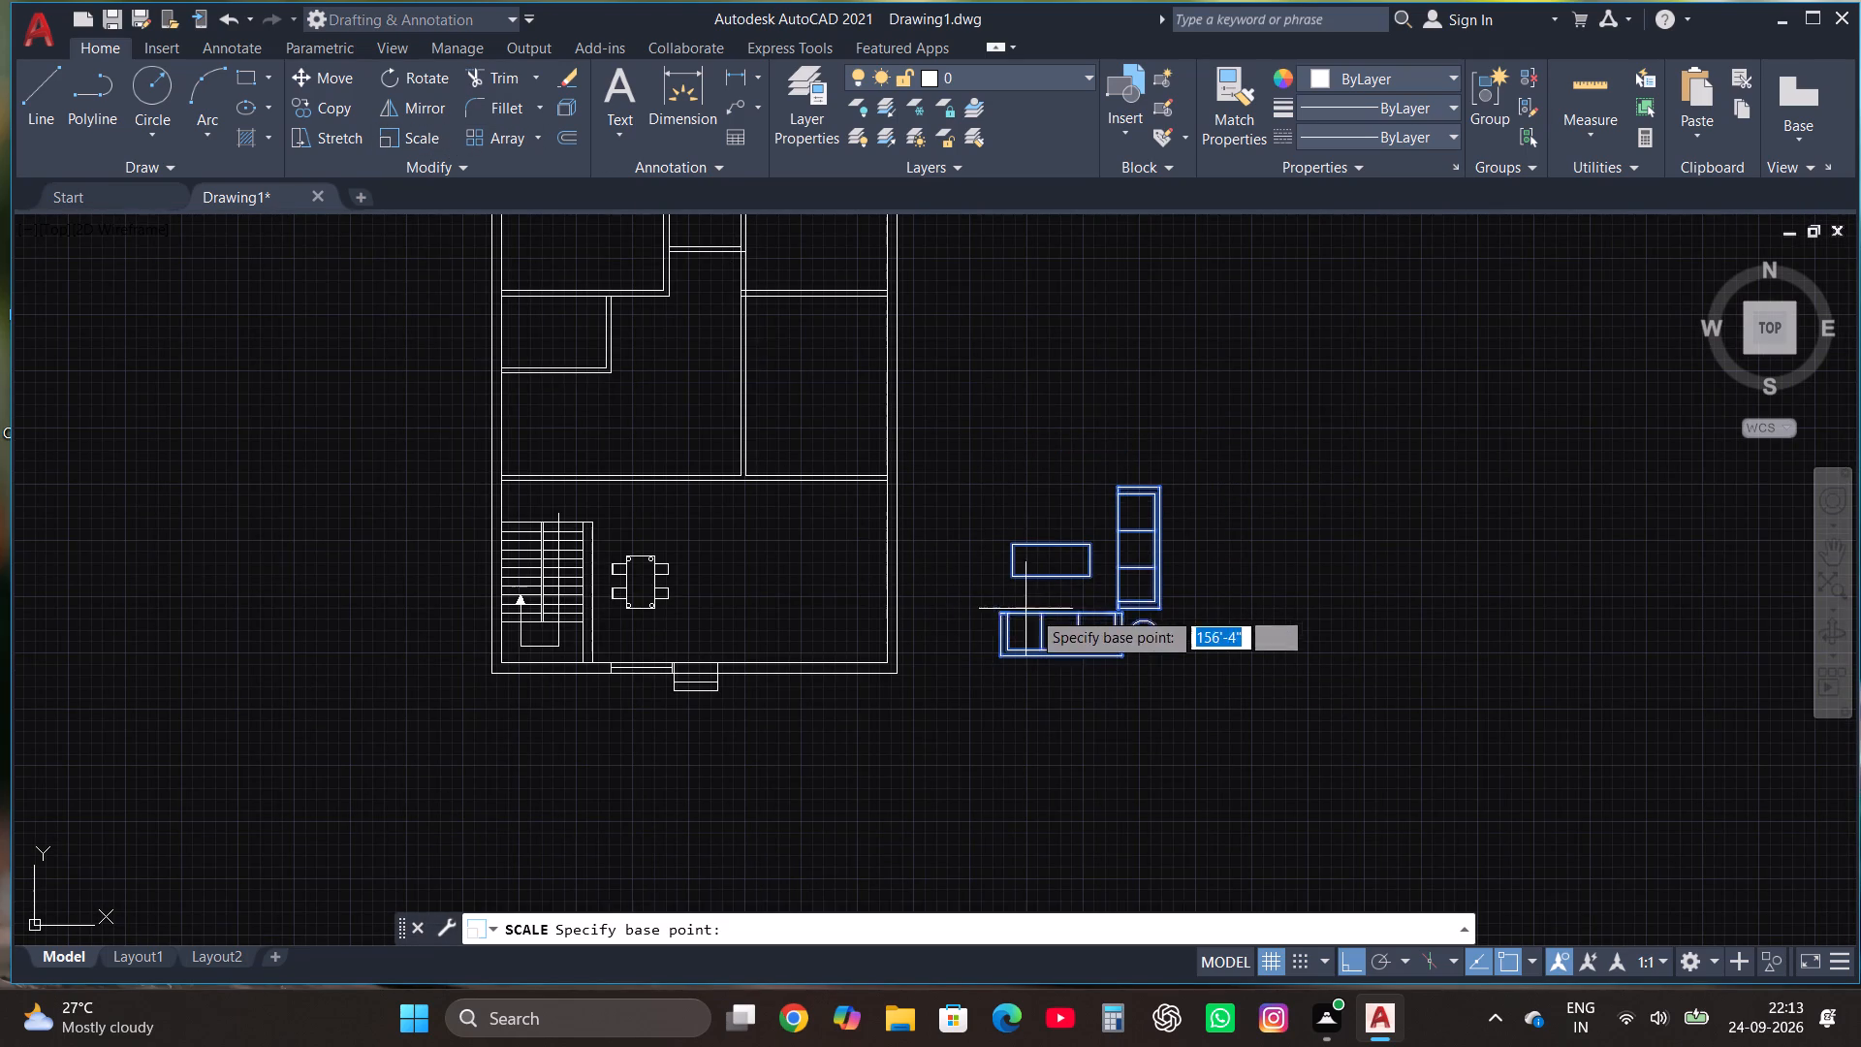
{"action": "left_click", "coordinate": [1059, 632]}
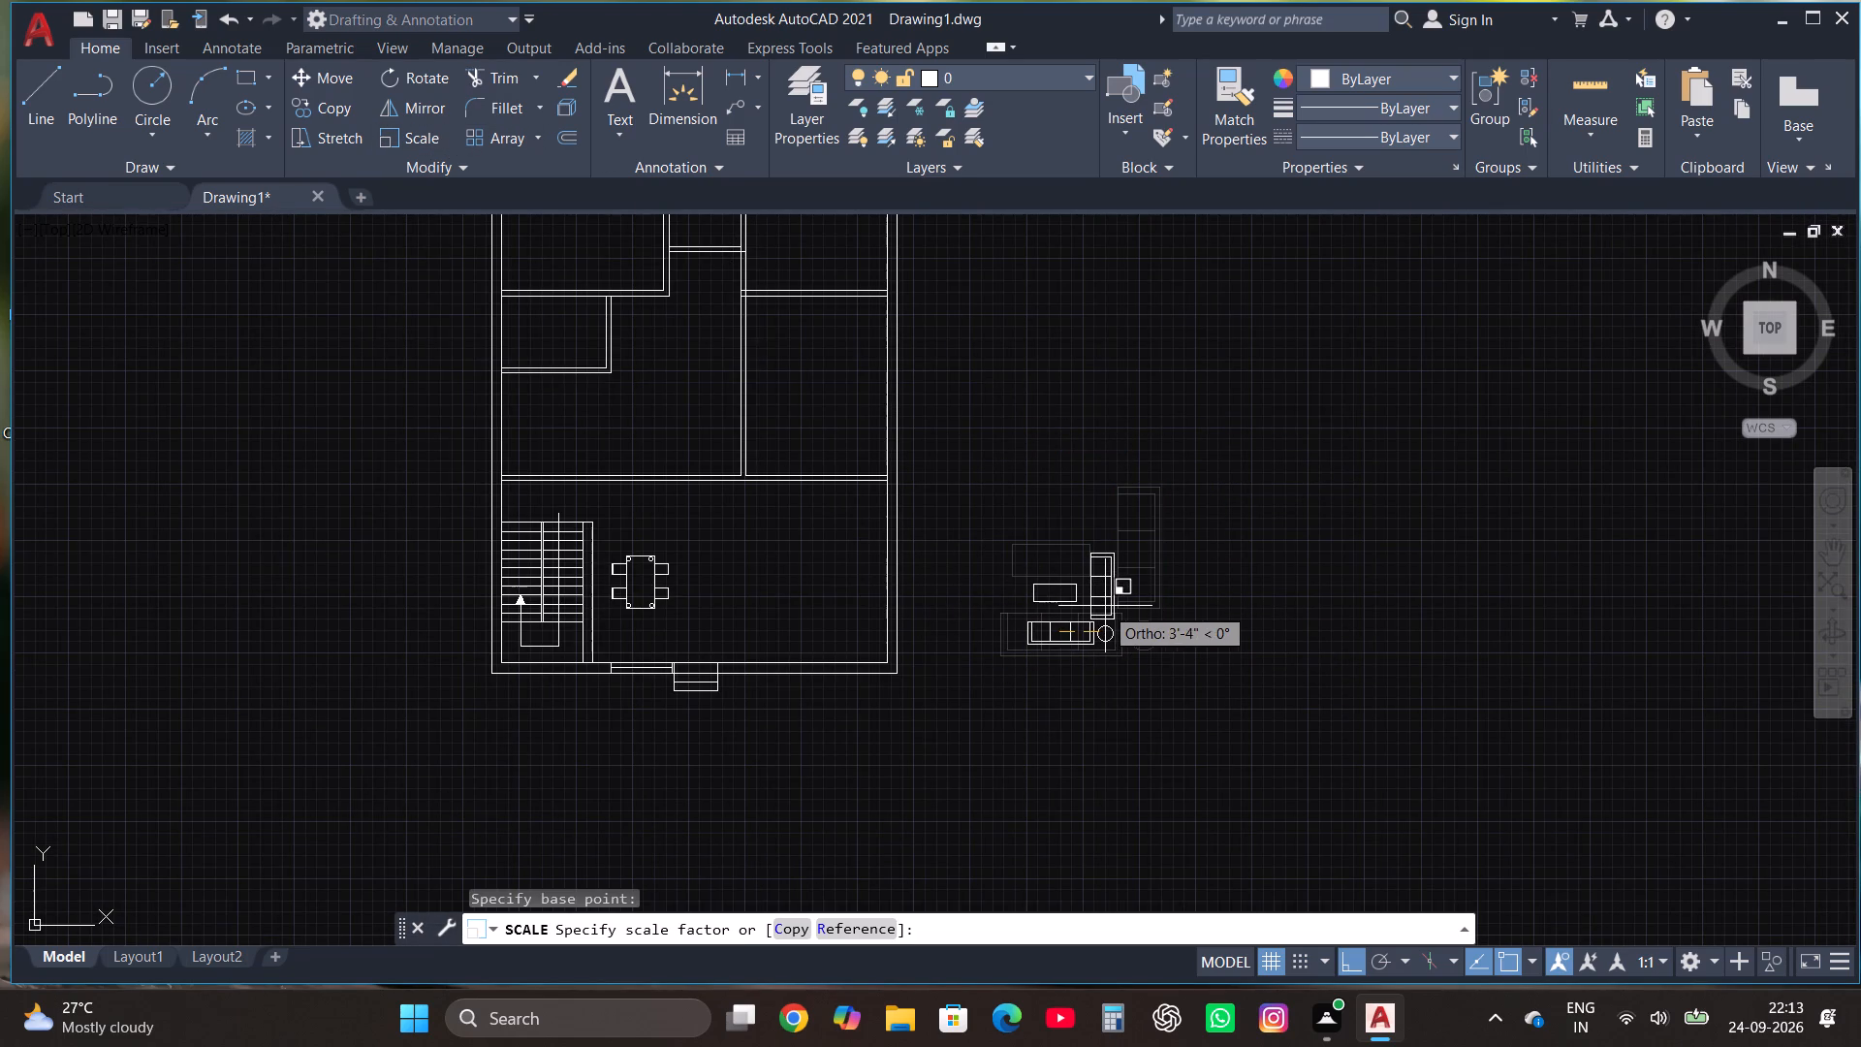
{"action": "left_click", "coordinate": [1105, 606]}
With Ortho off, move the scaled furniture set back into the living room's lower-right corner, just clear of the walls.
{"action": "left_click", "coordinate": [1172, 657]}
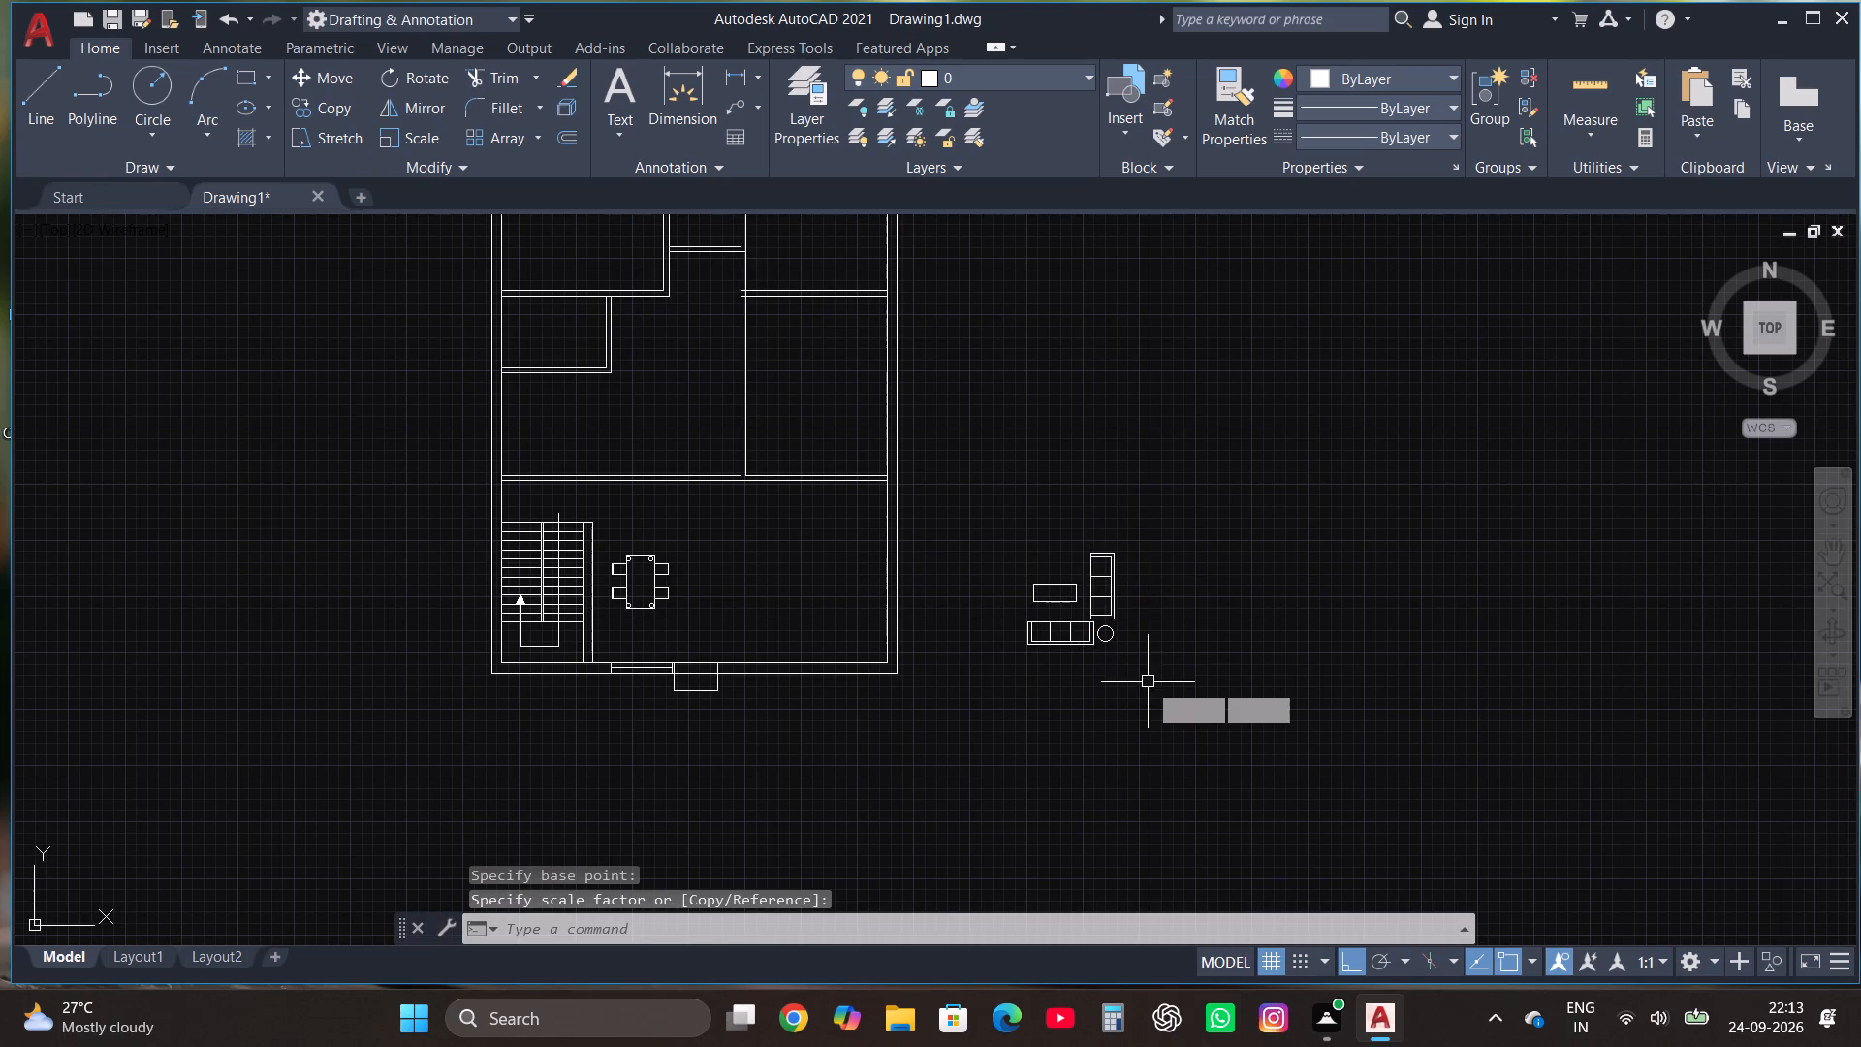
{"action": "left_click_drag", "start_coordinate": [1150, 684], "coordinate": [1143, 662]}
{"action": "left_click", "coordinate": [992, 458]}
{"action": "left_click", "coordinate": [329, 76]}
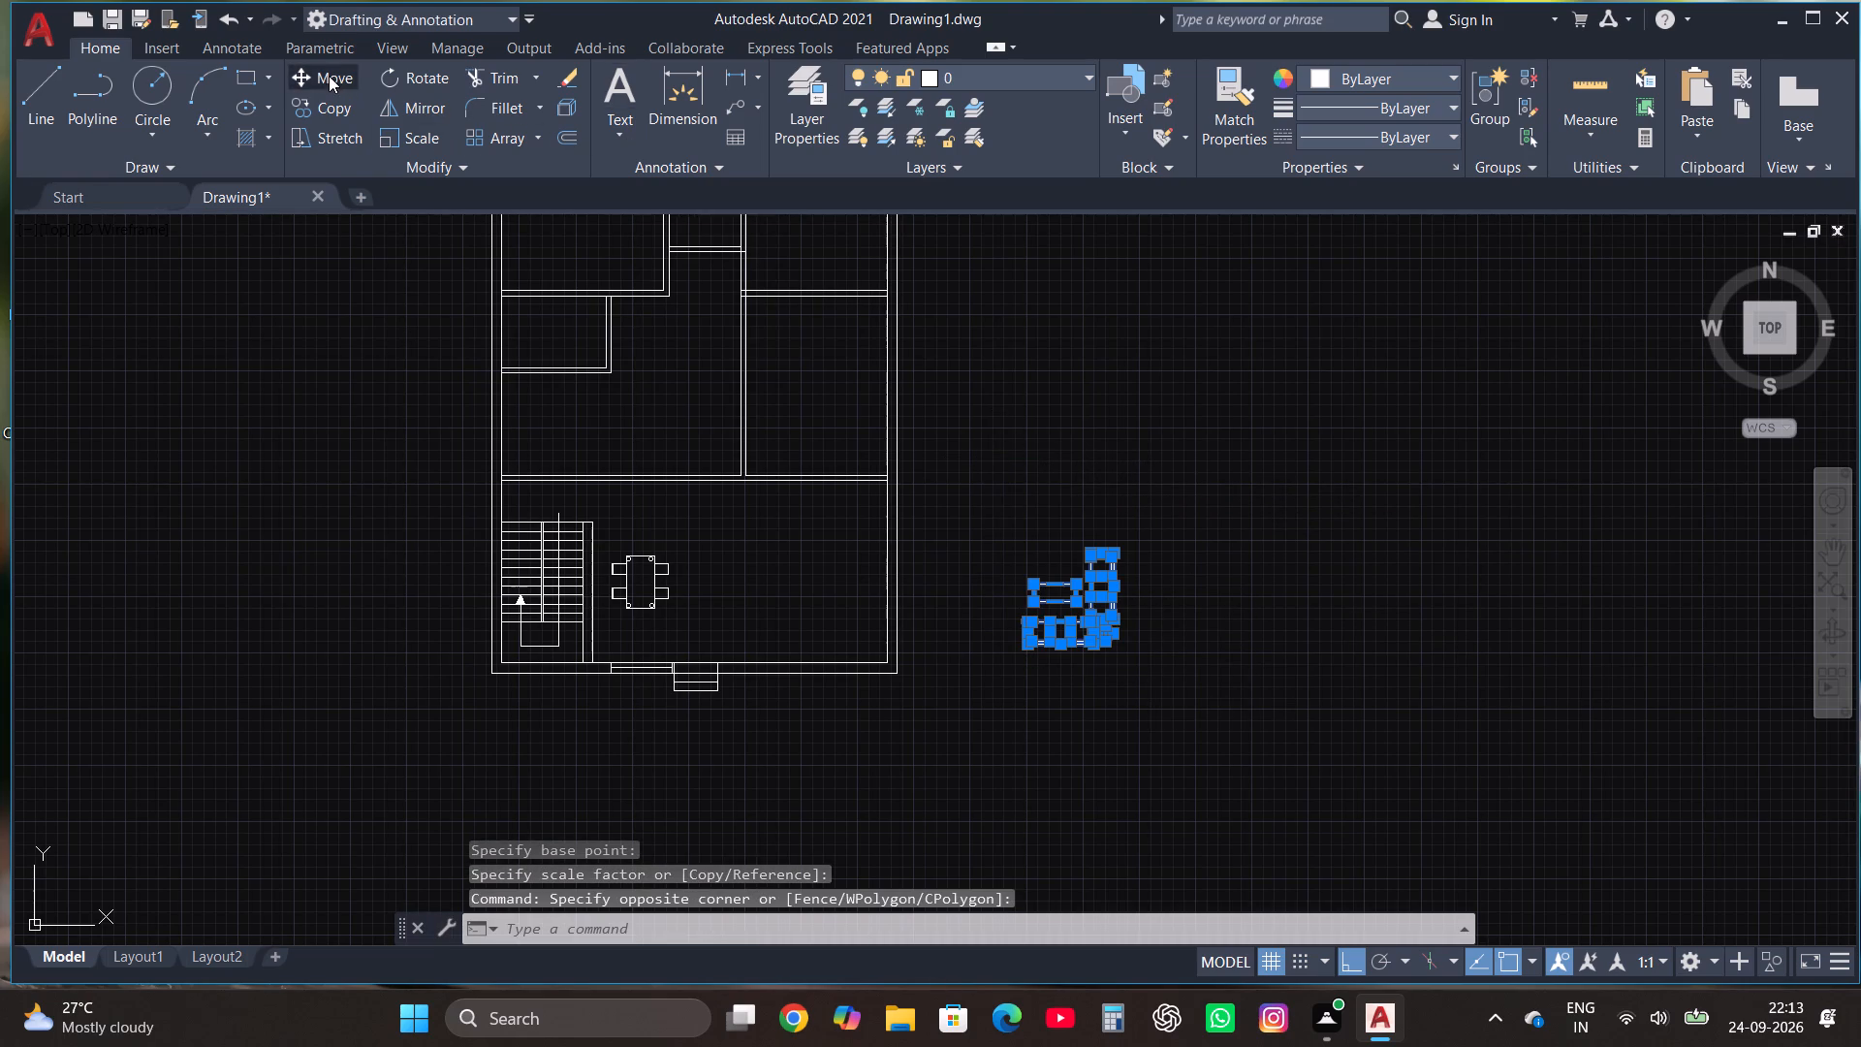
{"action": "scroll", "coordinate": [1035, 665], "scroll_direction": "up", "scroll_amount": 2}
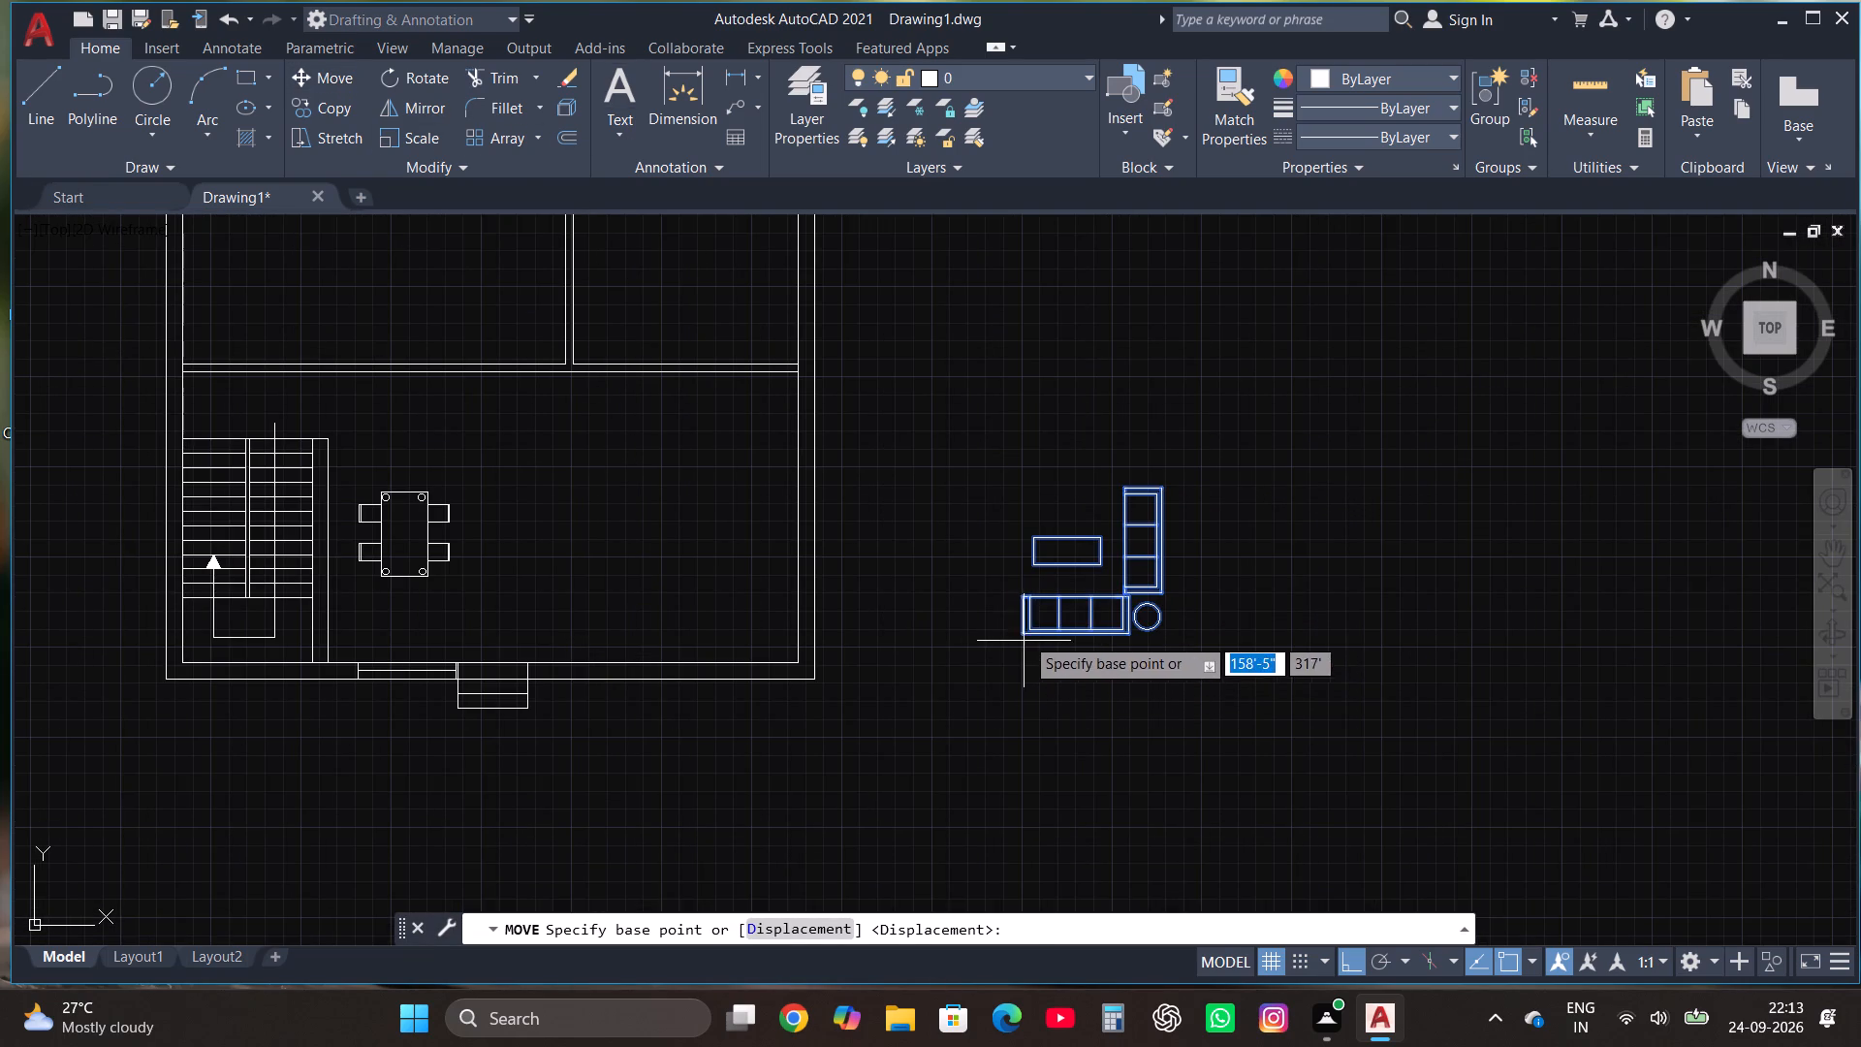
{"action": "left_click", "coordinate": [1025, 633]}
{"action": "key", "text": "F8"}
{"action": "scroll", "coordinate": [1025, 703], "scroll_direction": "down", "scroll_amount": 1}
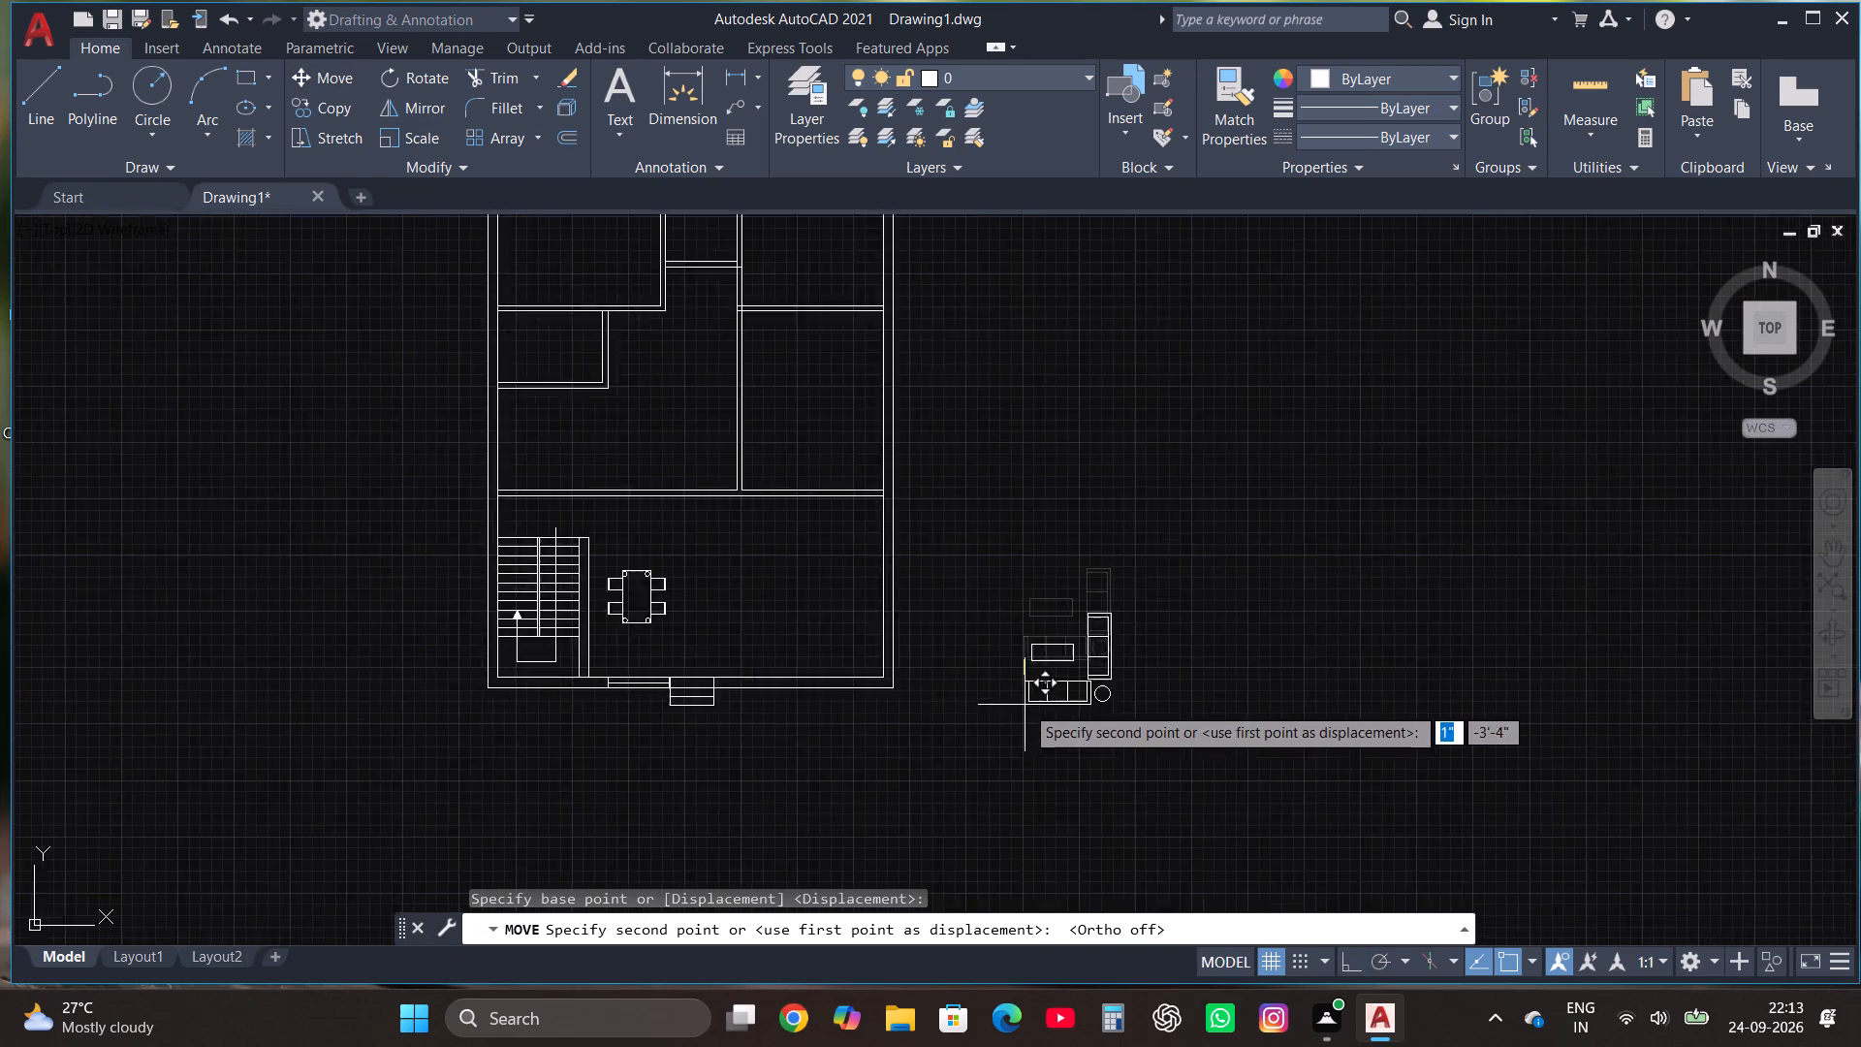
{"action": "scroll", "coordinate": [1025, 706], "scroll_direction": "down", "scroll_amount": 1}
{"action": "scroll", "coordinate": [890, 681], "scroll_direction": "up", "scroll_amount": 3}
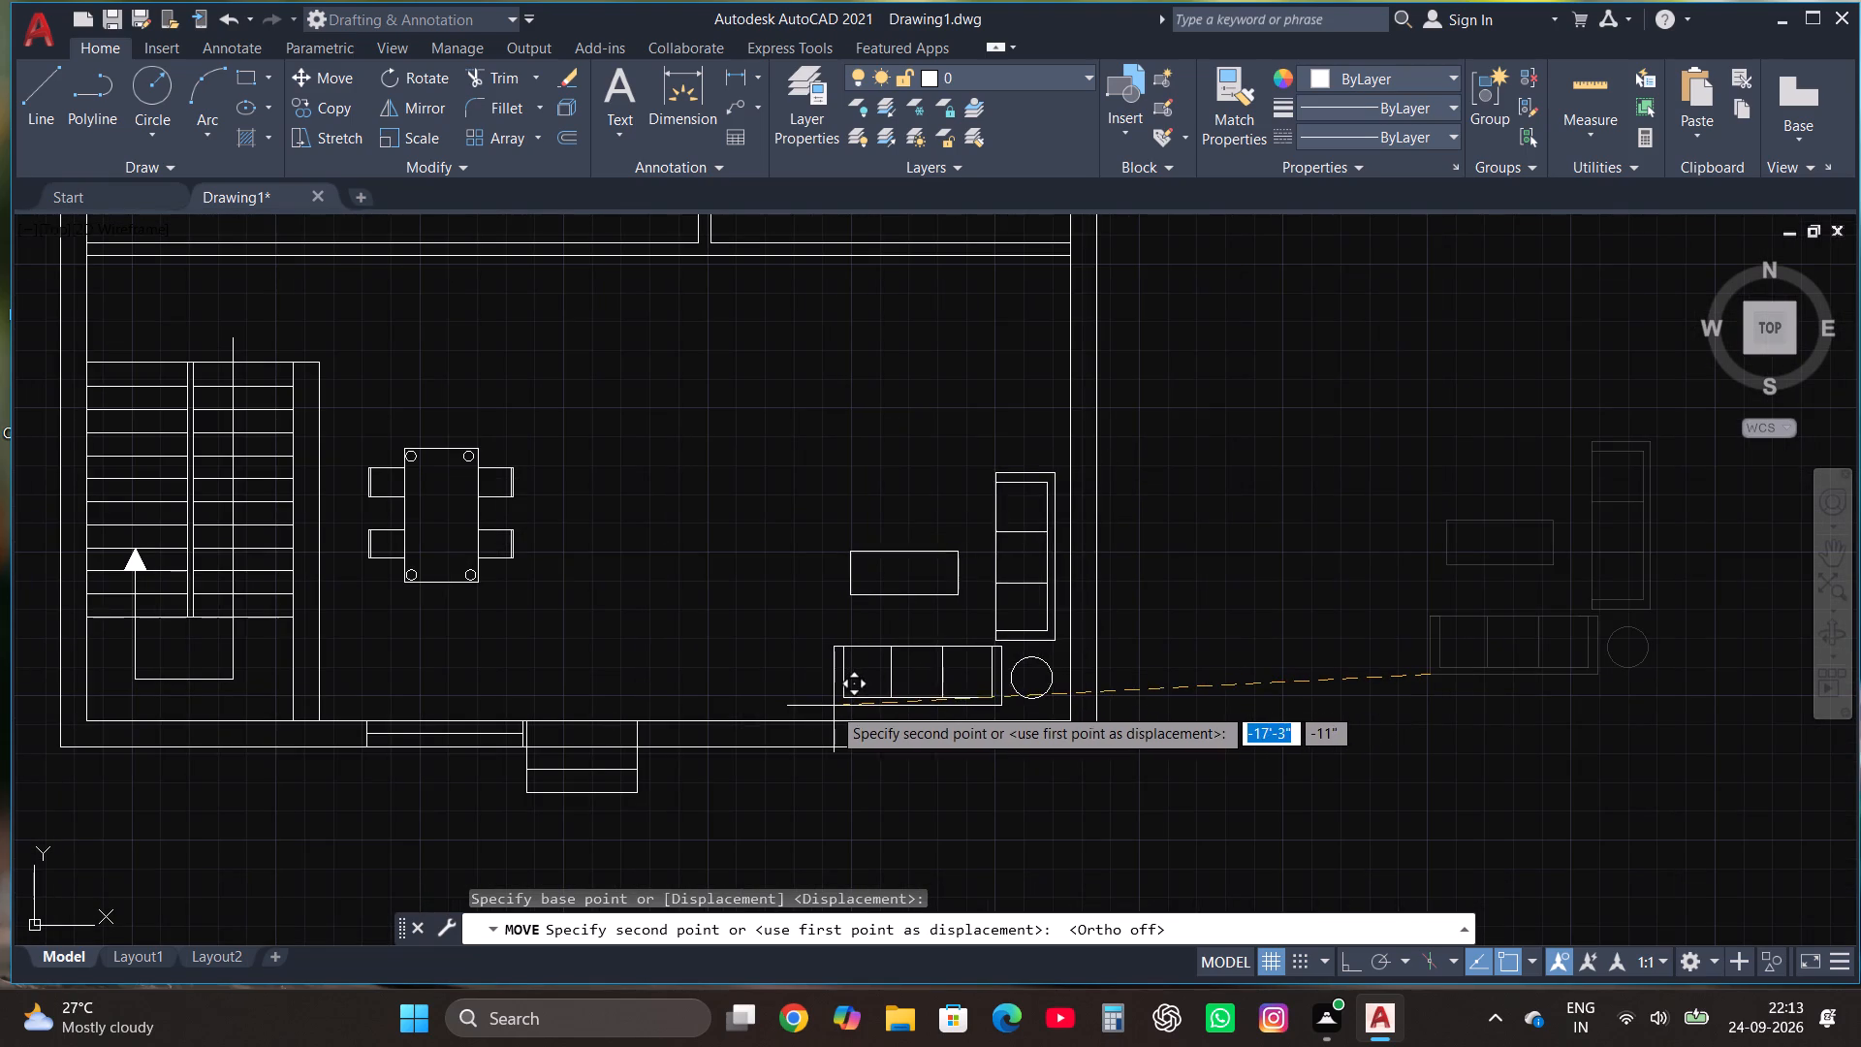
{"action": "left_click", "coordinate": [821, 702]}
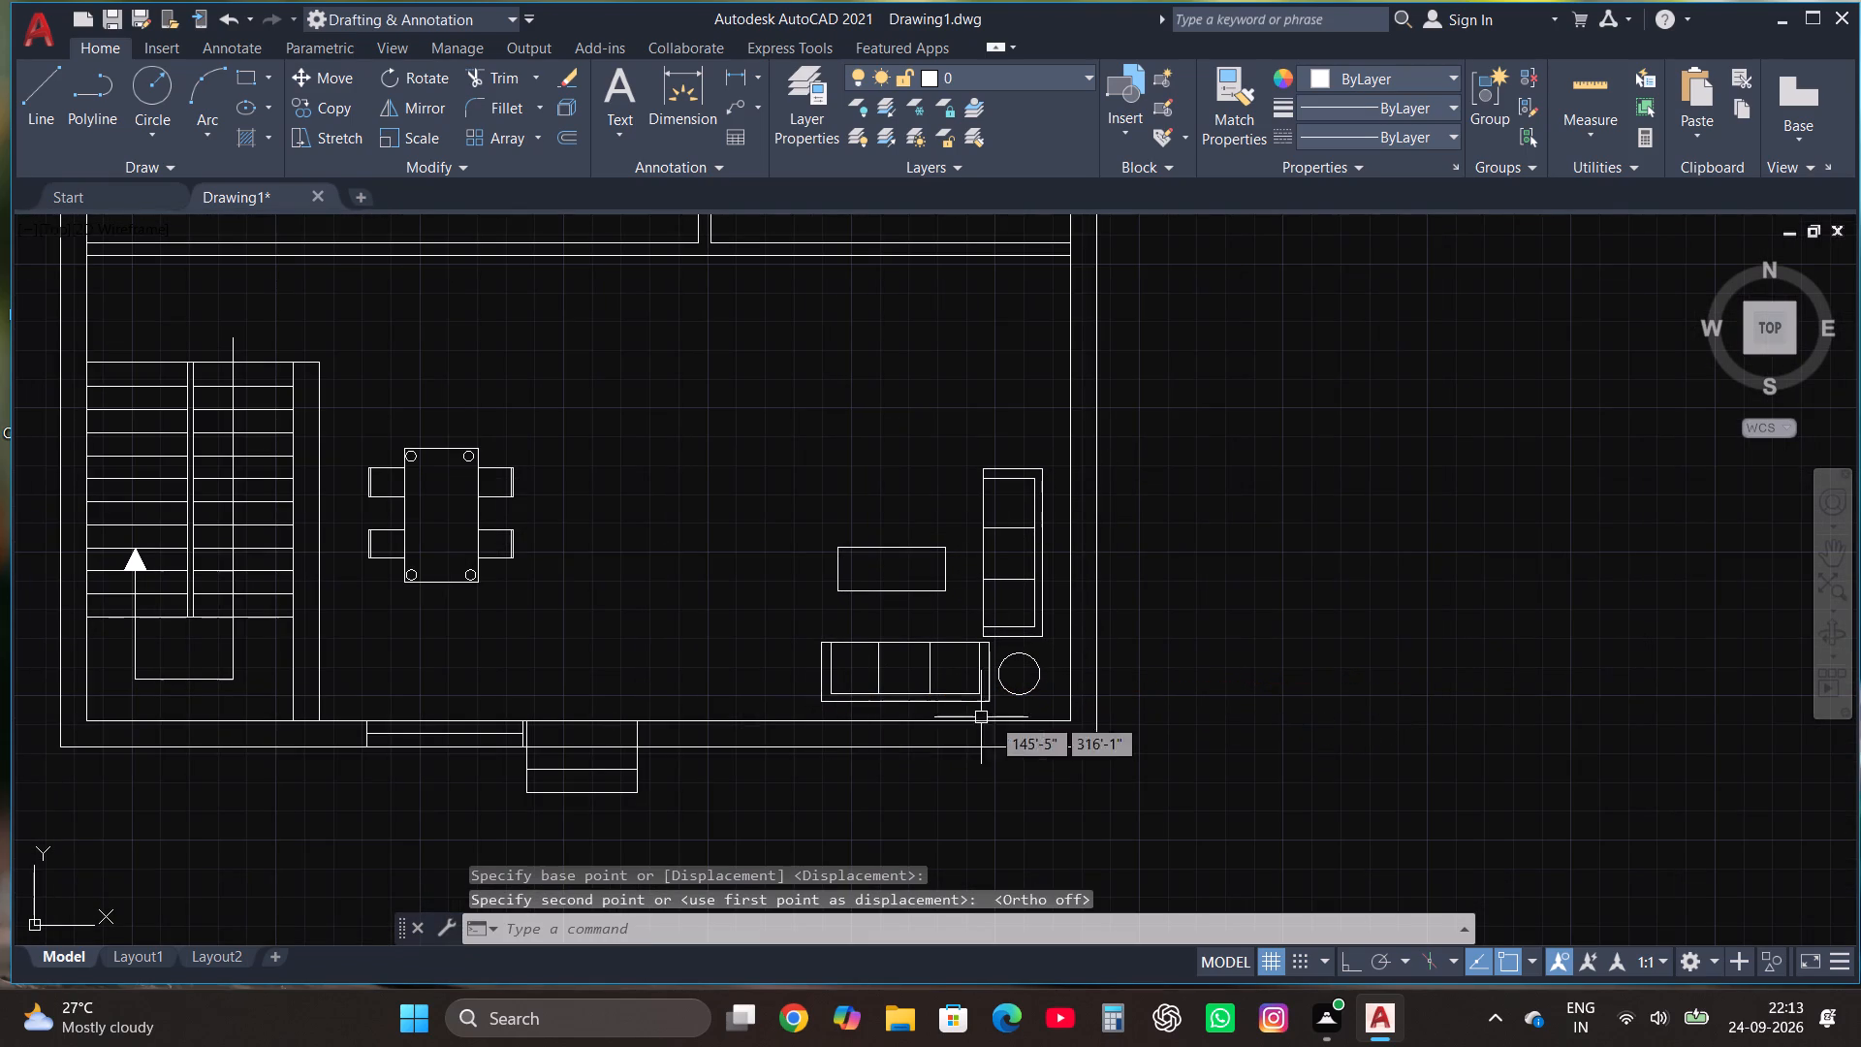
With Ortho on, copy the coffee table about 7'-8" straight up, just below the living room's upper wall.
{"action": "scroll", "coordinate": [1143, 721], "scroll_direction": "down", "scroll_amount": 1}
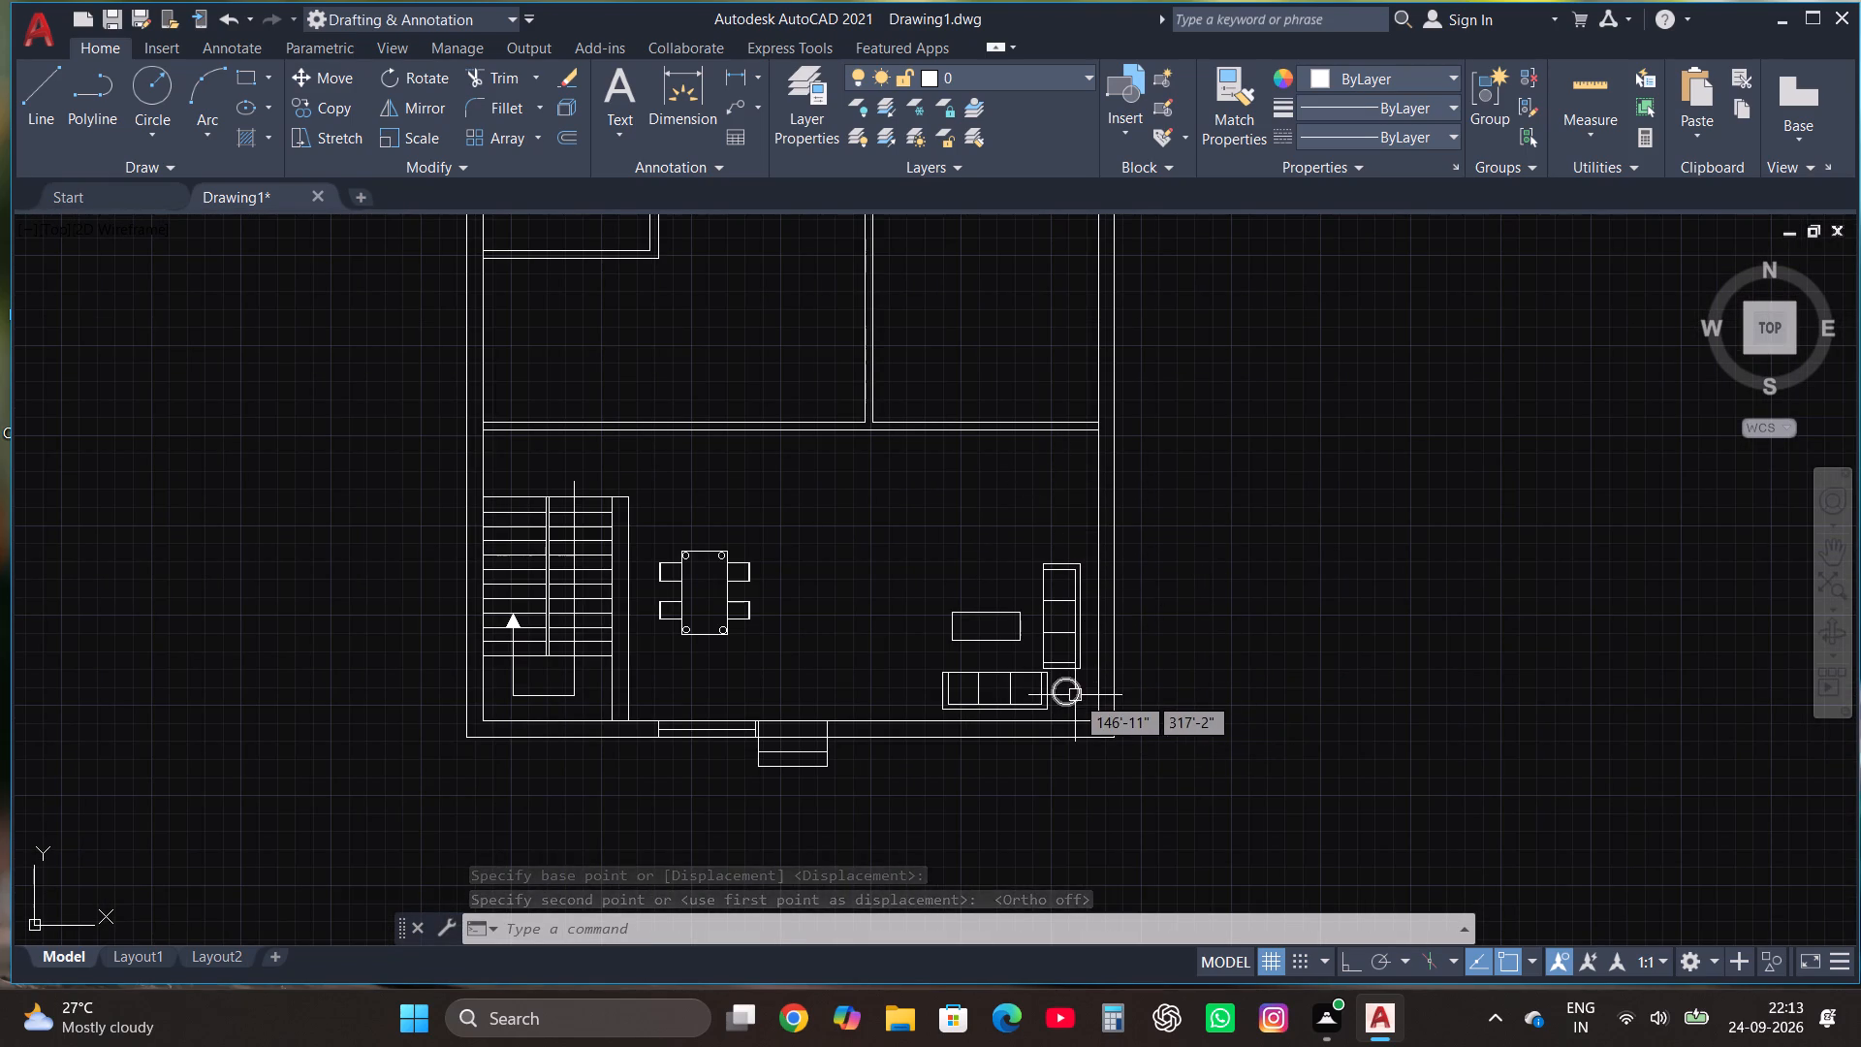
{"action": "scroll", "coordinate": [1075, 695], "scroll_direction": "up", "scroll_amount": 1}
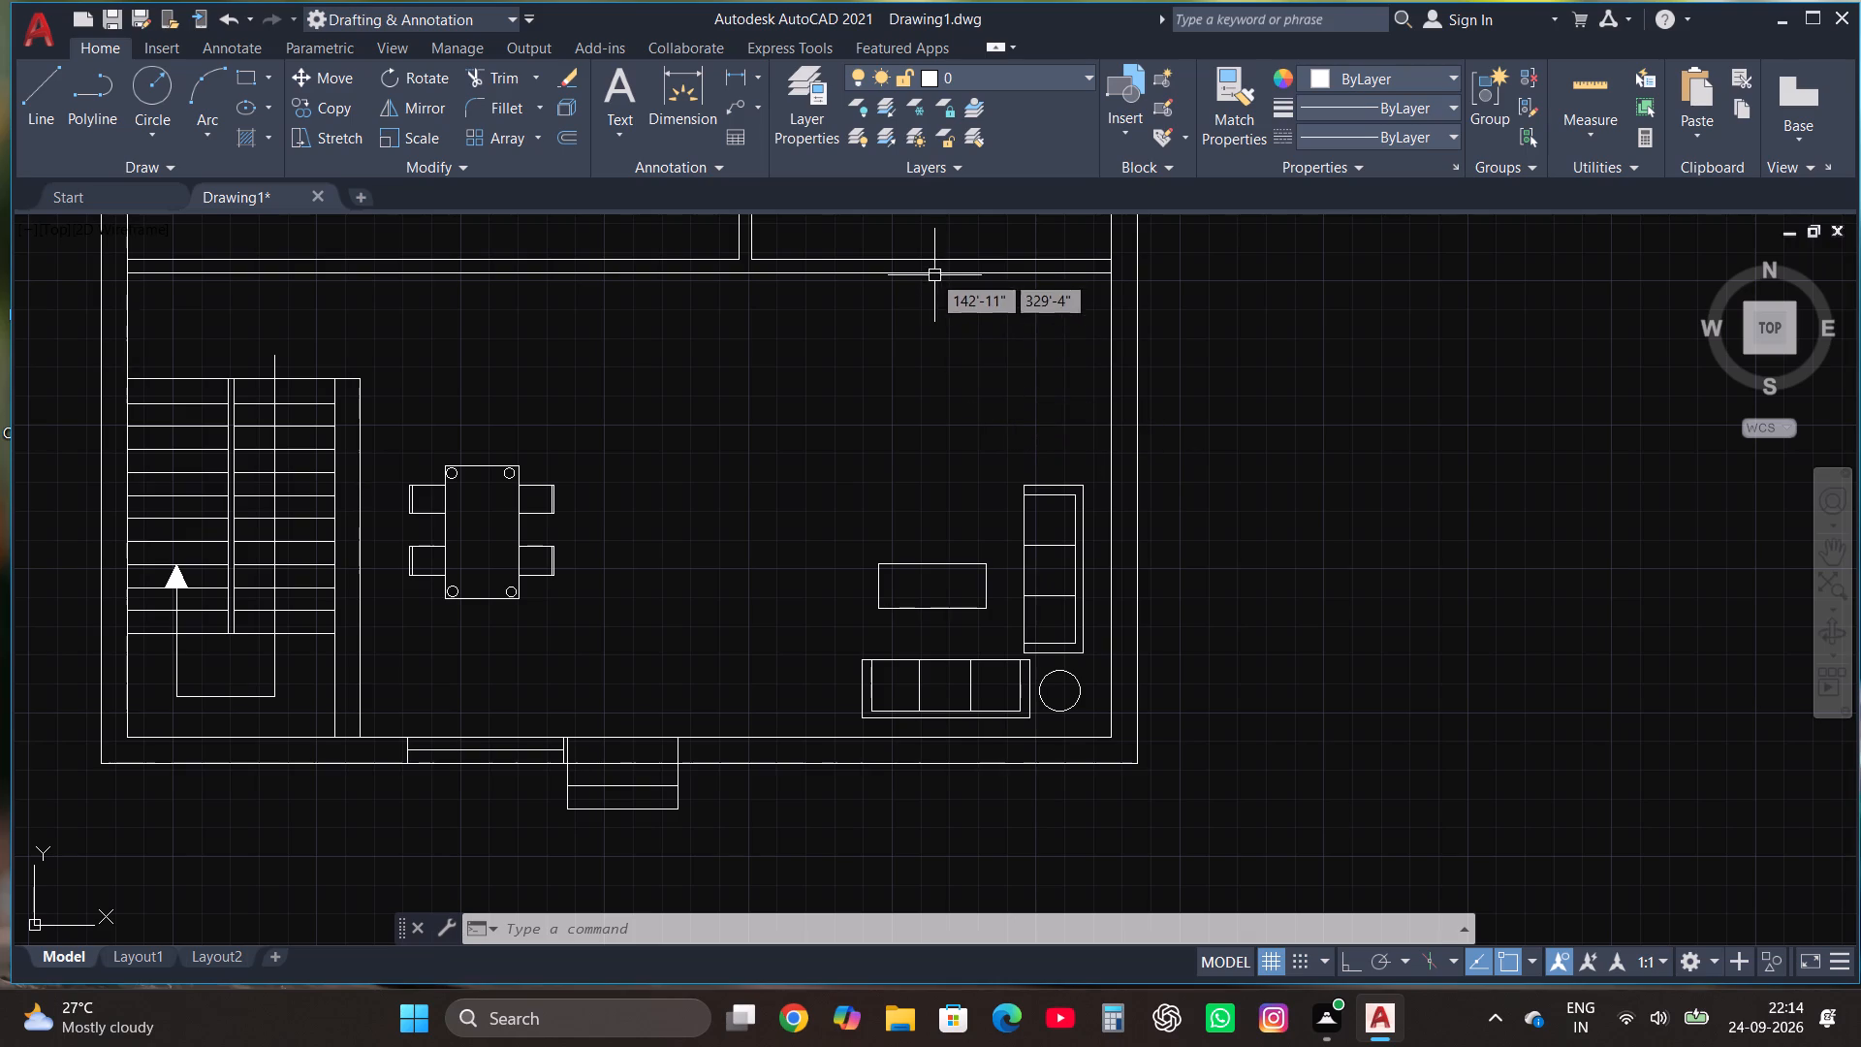
{"action": "scroll", "coordinate": [925, 258], "scroll_direction": "up", "scroll_amount": 1}
{"action": "left_click", "coordinate": [924, 759]}
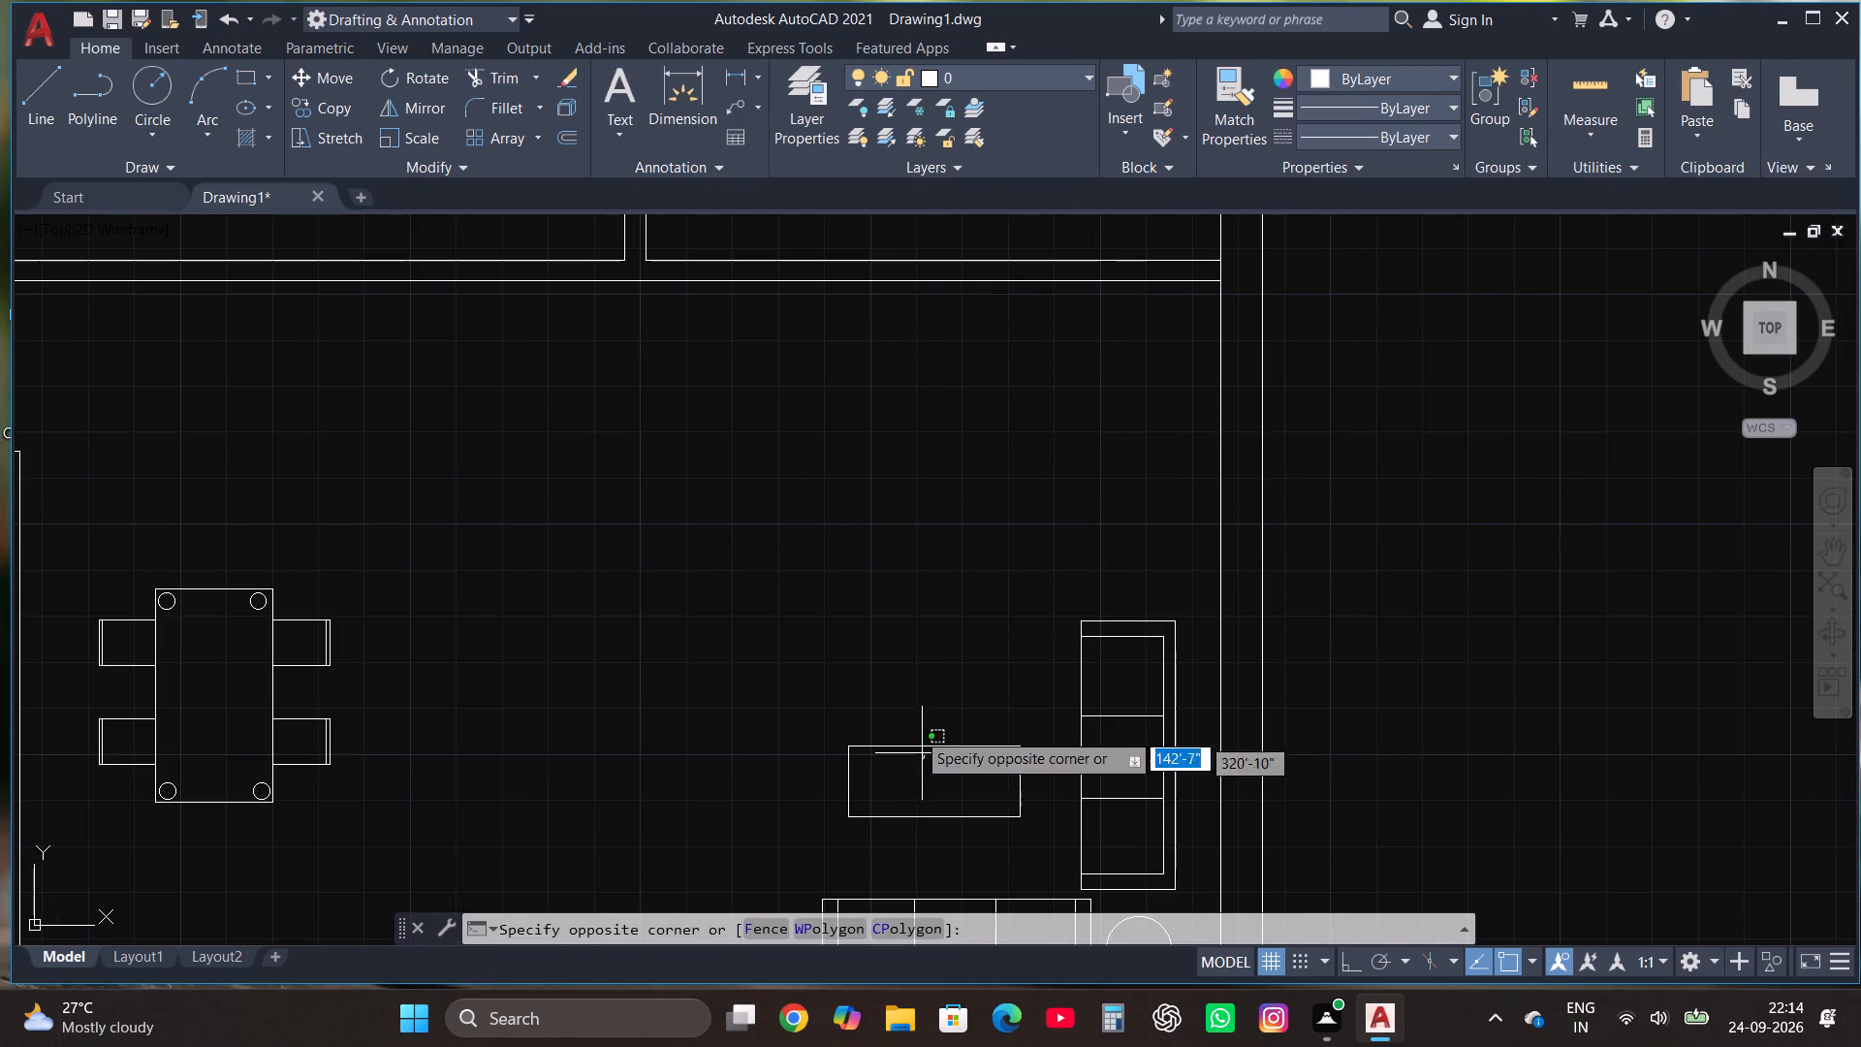
{"action": "left_click", "coordinate": [916, 731]}
{"action": "left_click", "coordinate": [331, 105]}
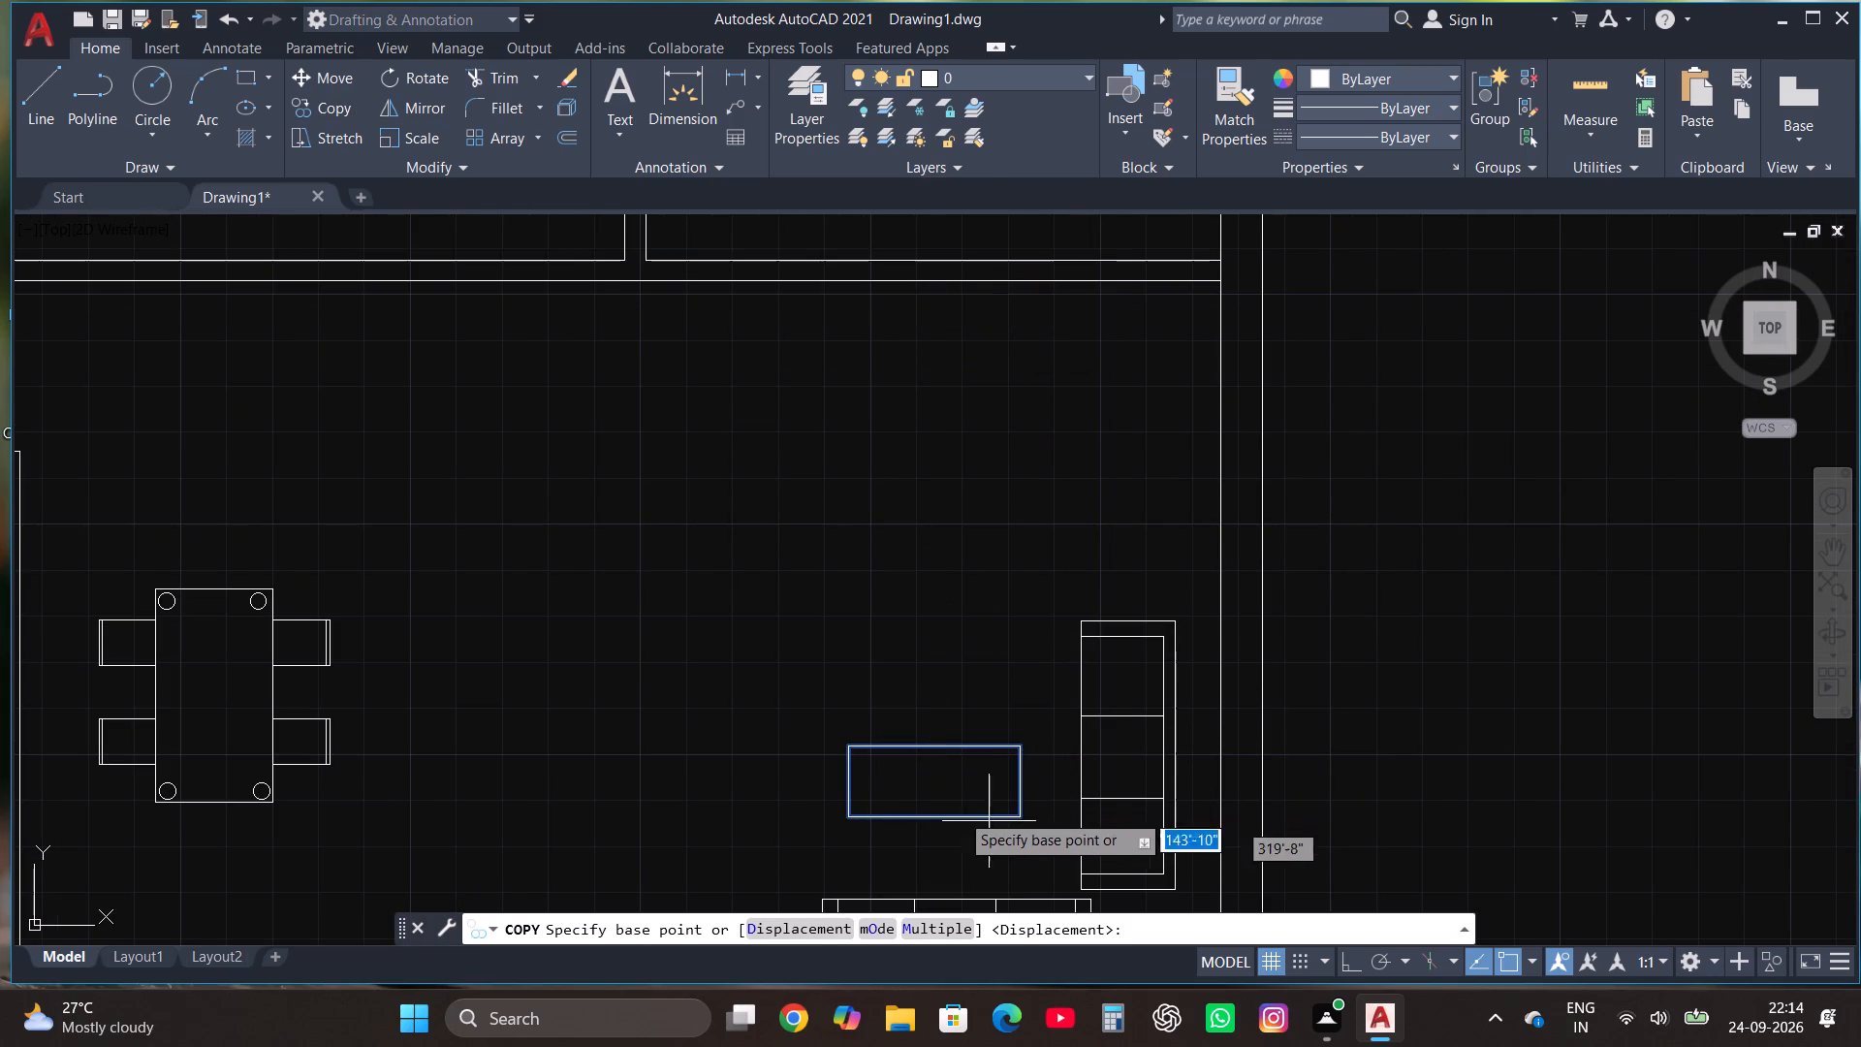
{"action": "left_click", "coordinate": [951, 808]}
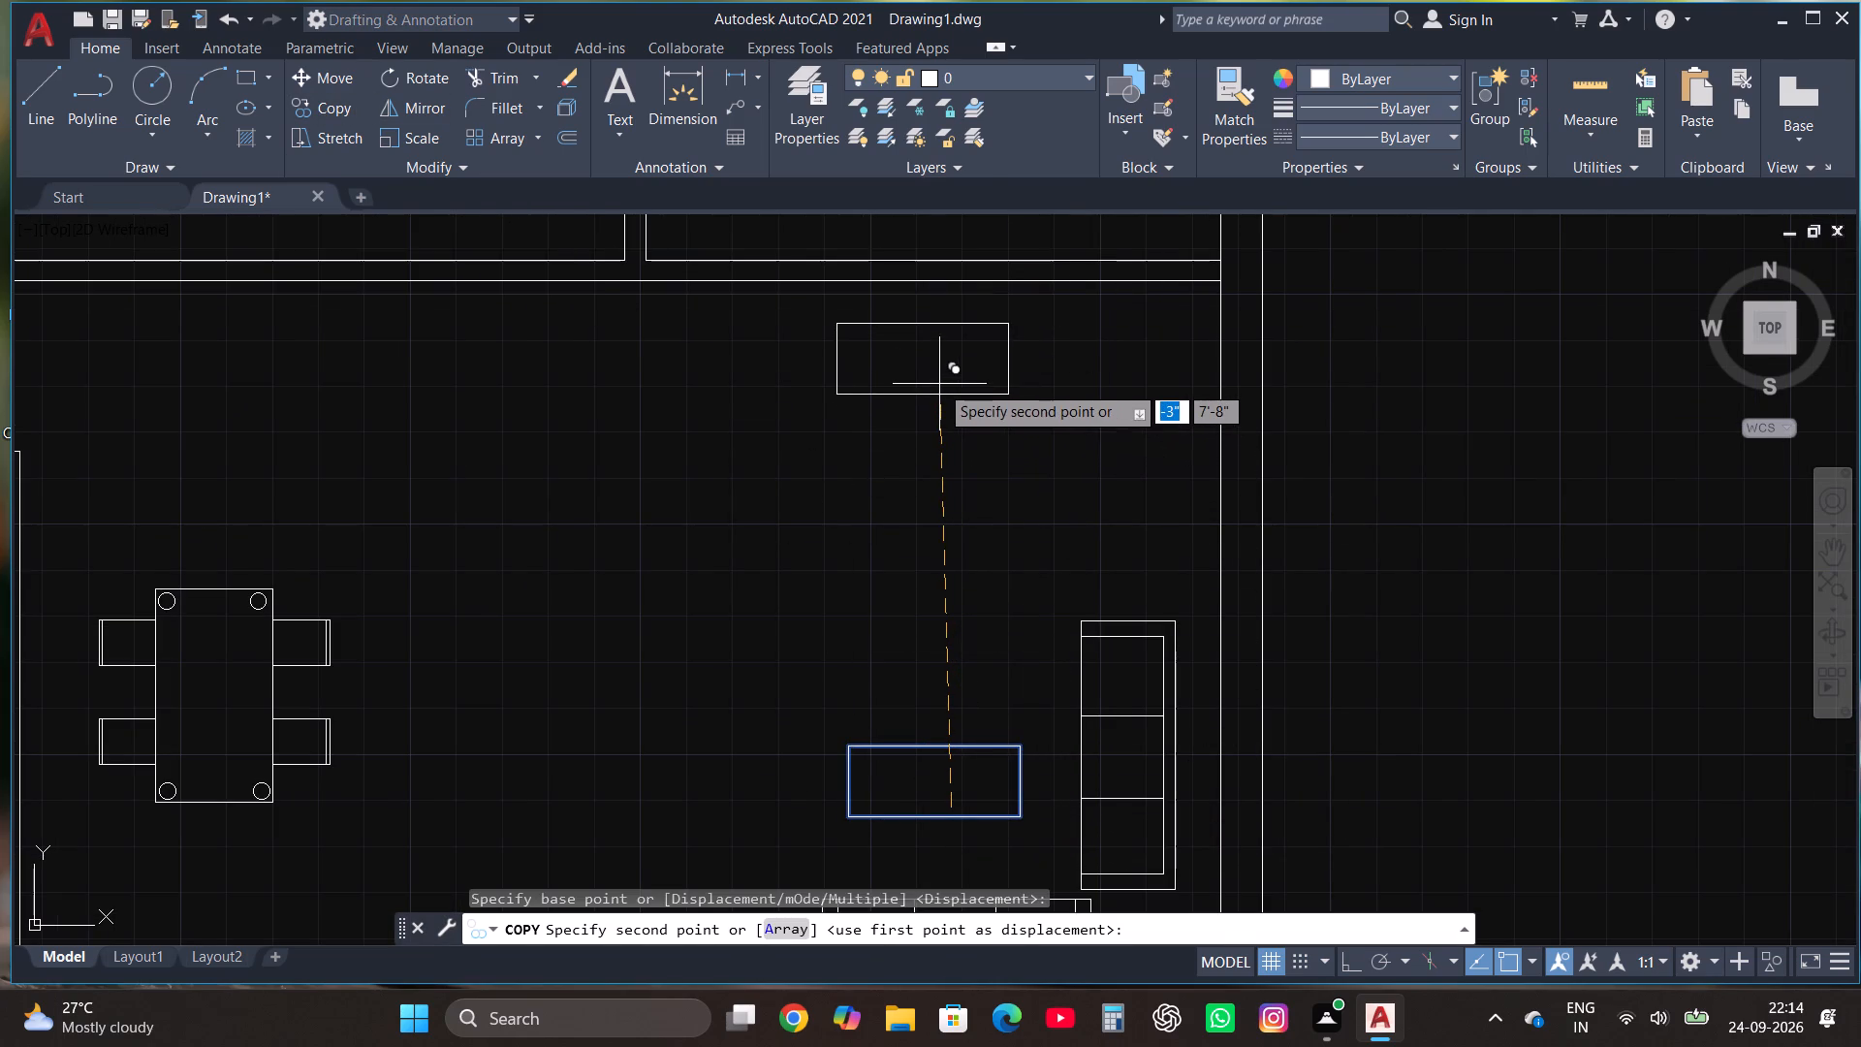
{"action": "key", "text": "F8"}
{"action": "left_click", "coordinate": [940, 384]}
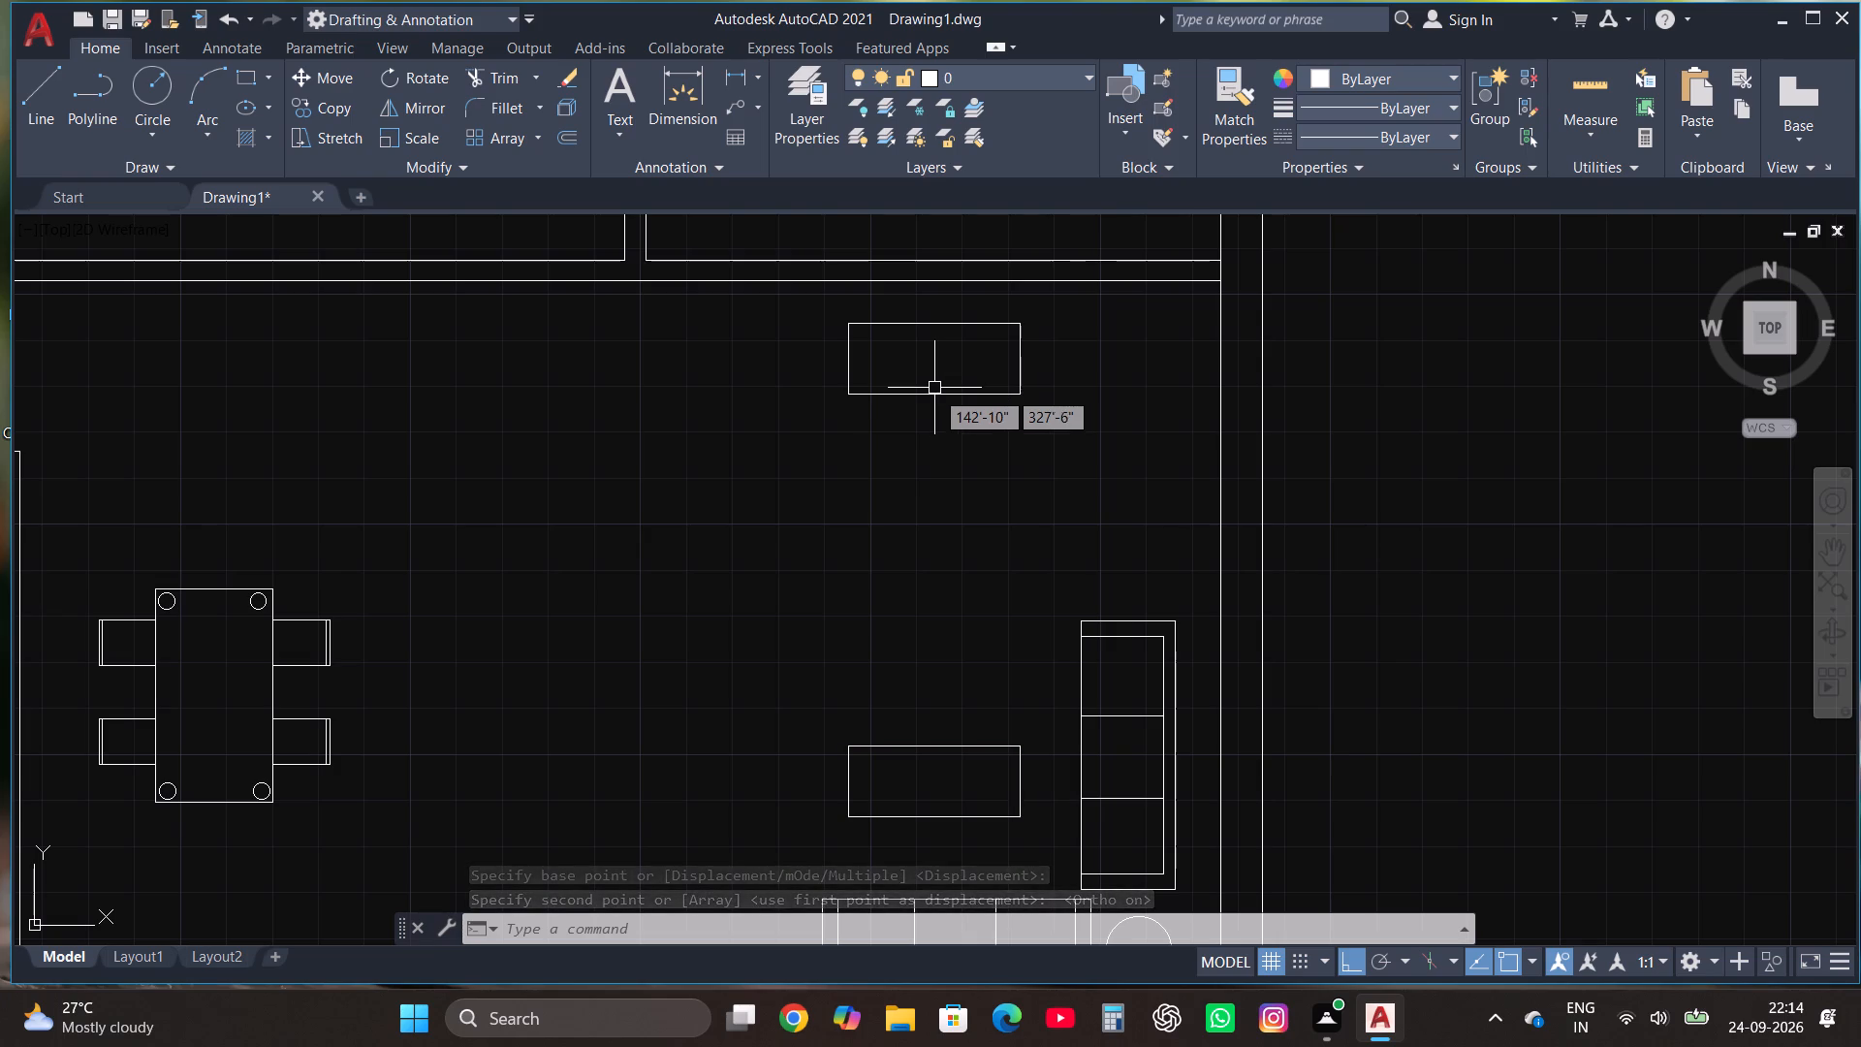
Draw a thin rectangle about 1'-1" by 1" against the left half of the copied table's lower edge.
{"action": "scroll", "coordinate": [938, 346], "scroll_direction": "up", "scroll_amount": 2}
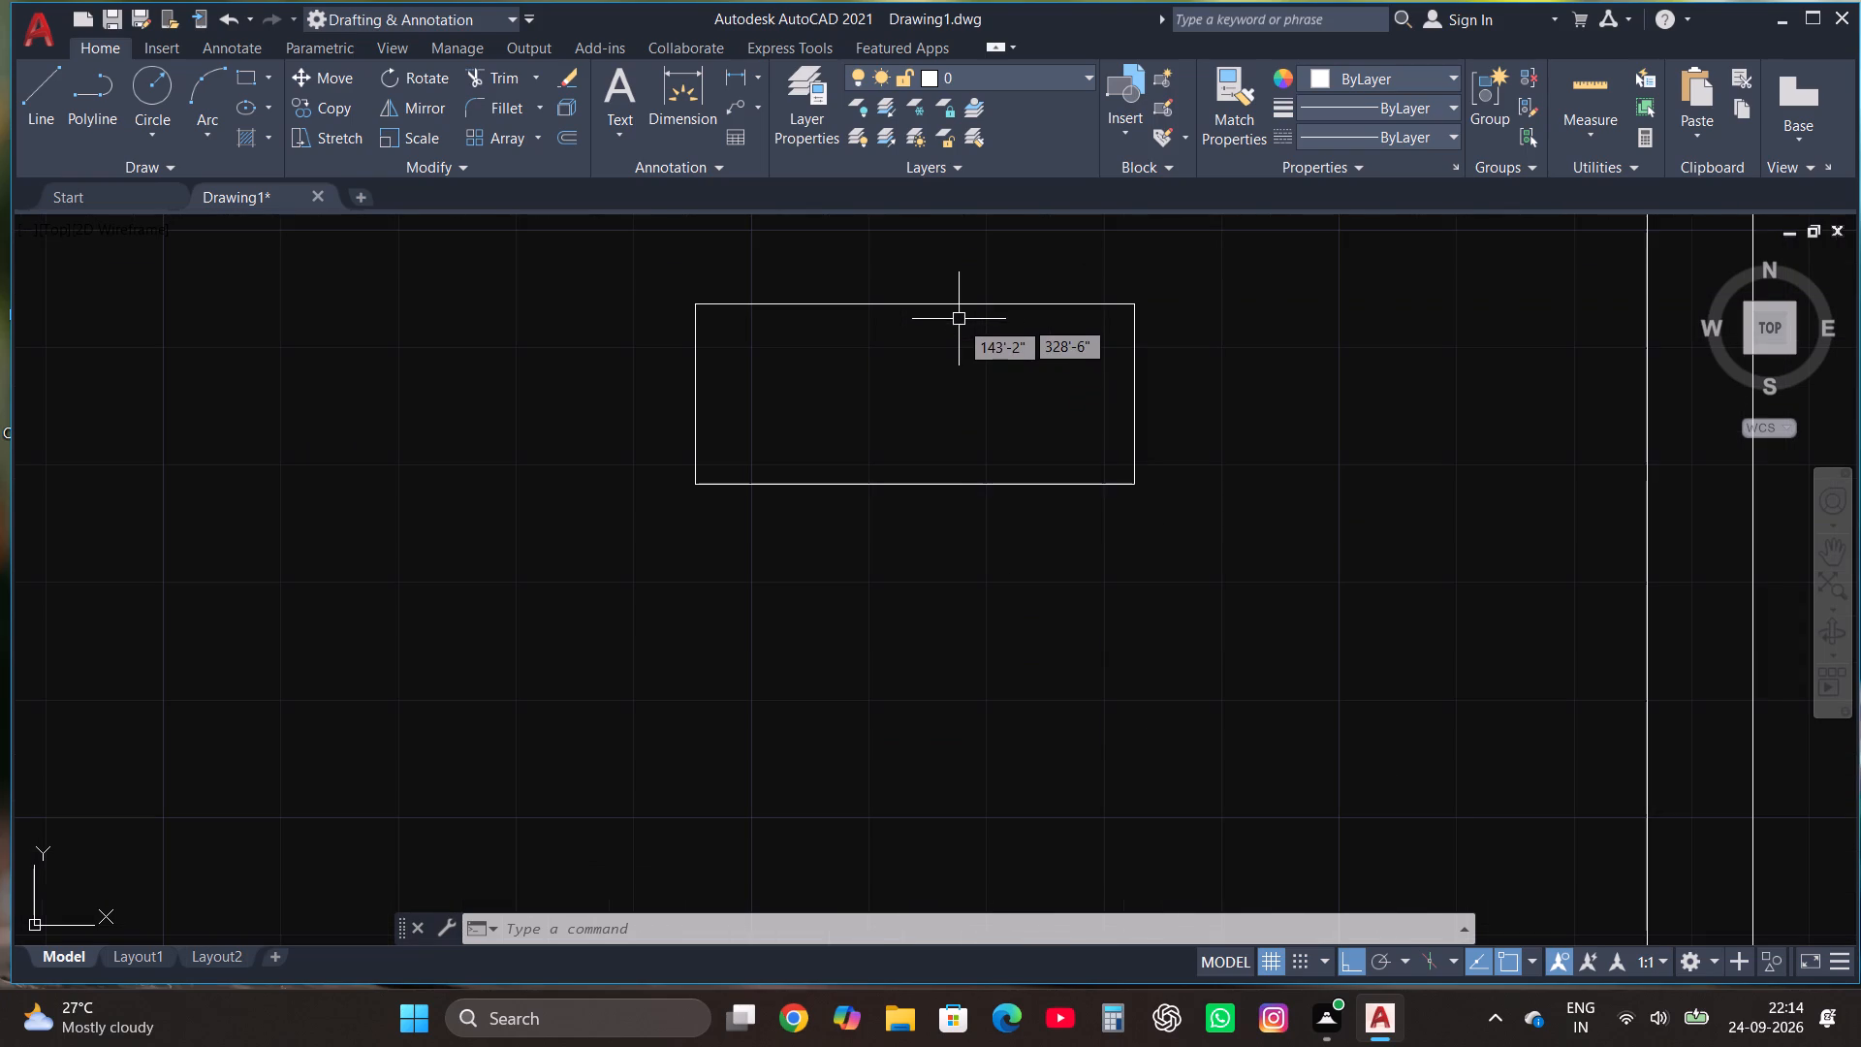
{"action": "scroll", "coordinate": [970, 472], "scroll_direction": "down", "scroll_amount": 1}
{"action": "scroll", "coordinate": [997, 361], "scroll_direction": "up", "scroll_amount": 1}
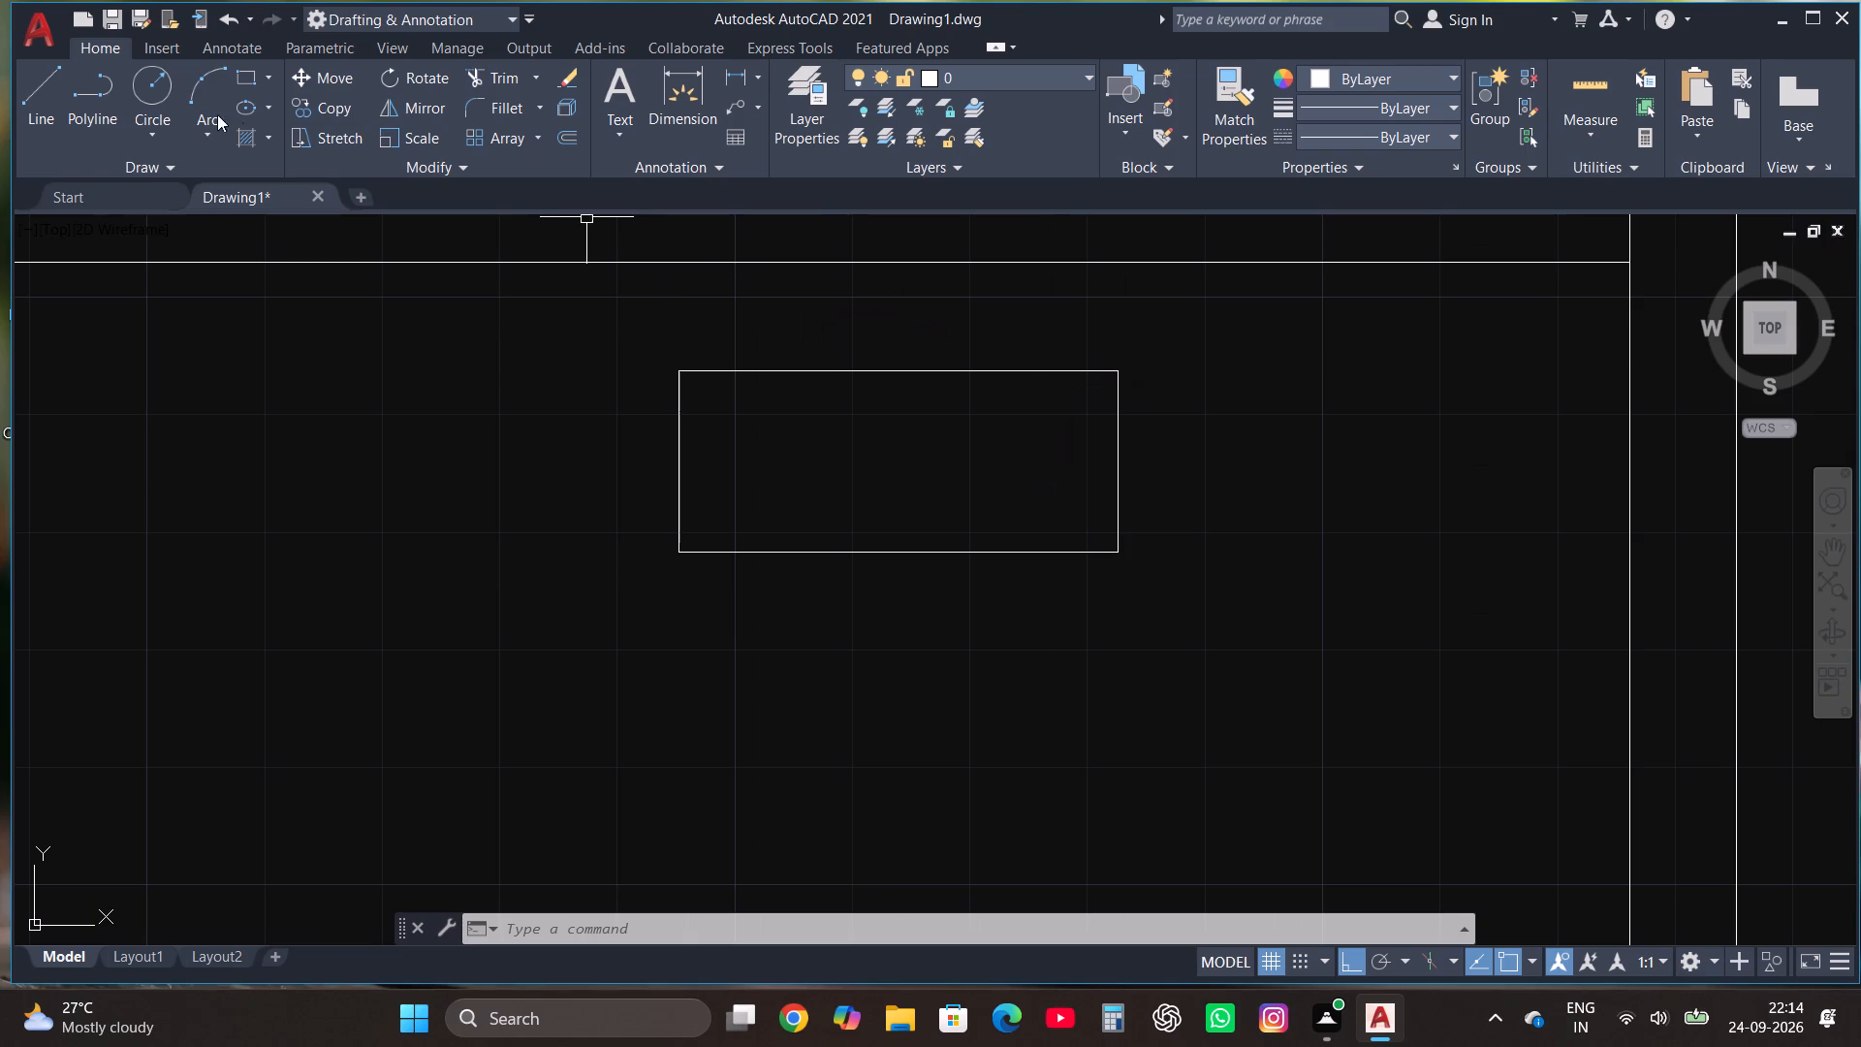
{"action": "left_click", "coordinate": [241, 81]}
{"action": "scroll", "coordinate": [702, 561], "scroll_direction": "up", "scroll_amount": 1}
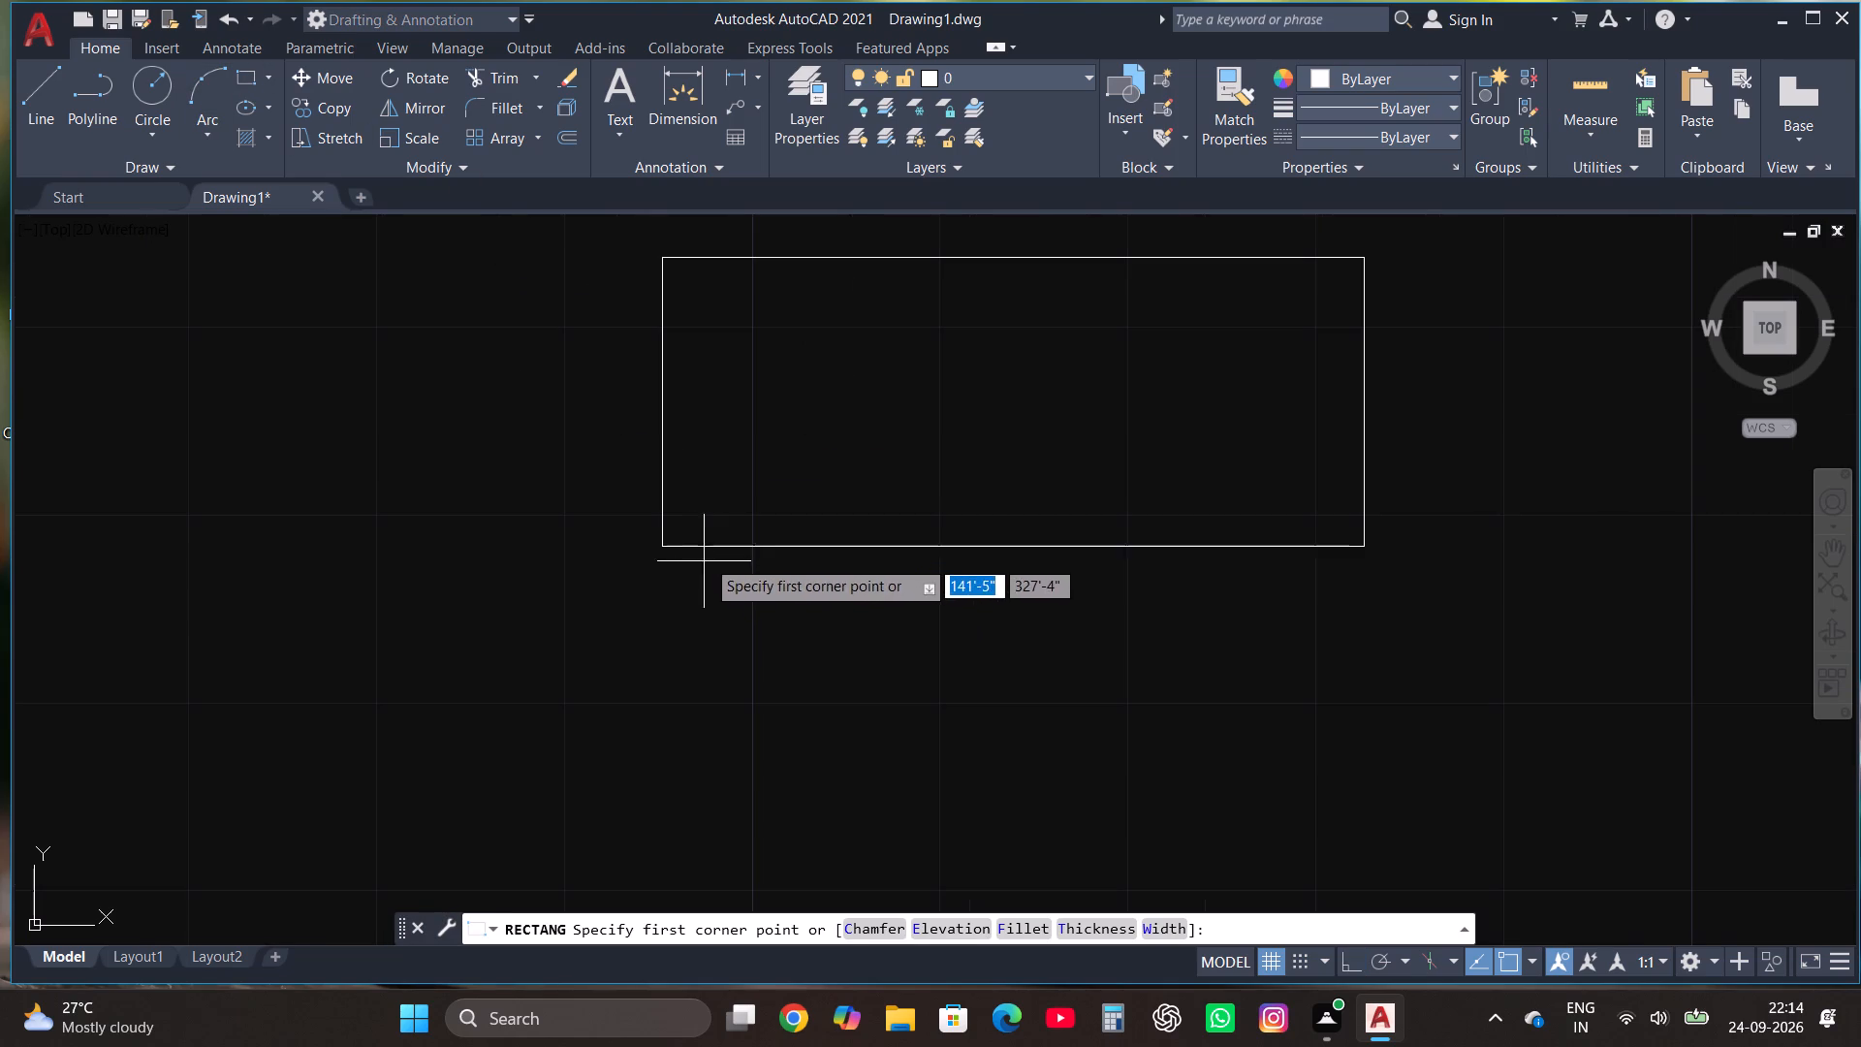
{"action": "left_click", "coordinate": [704, 543]}
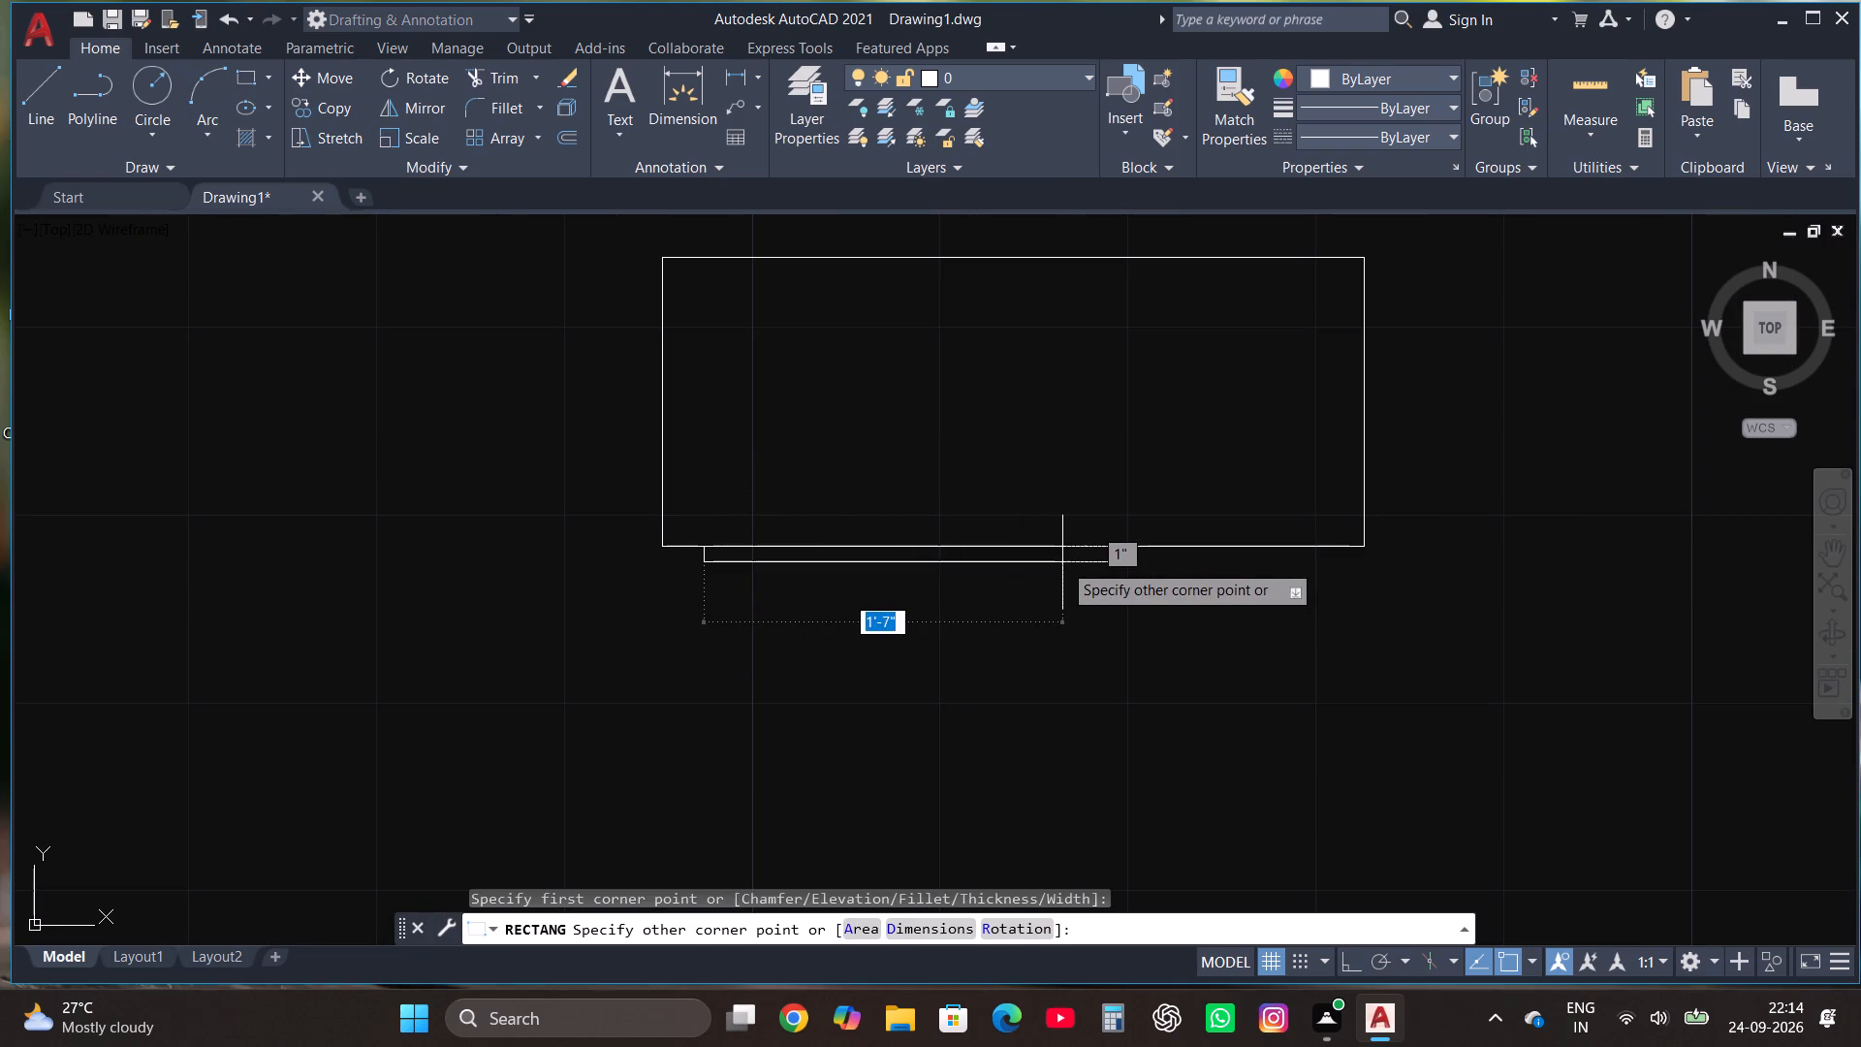
{"action": "left_click", "coordinate": [962, 559]}
Copy the thin rectangle horizontally to the right half of the copied table's lower edge.
{"action": "left_click", "coordinate": [949, 561]}
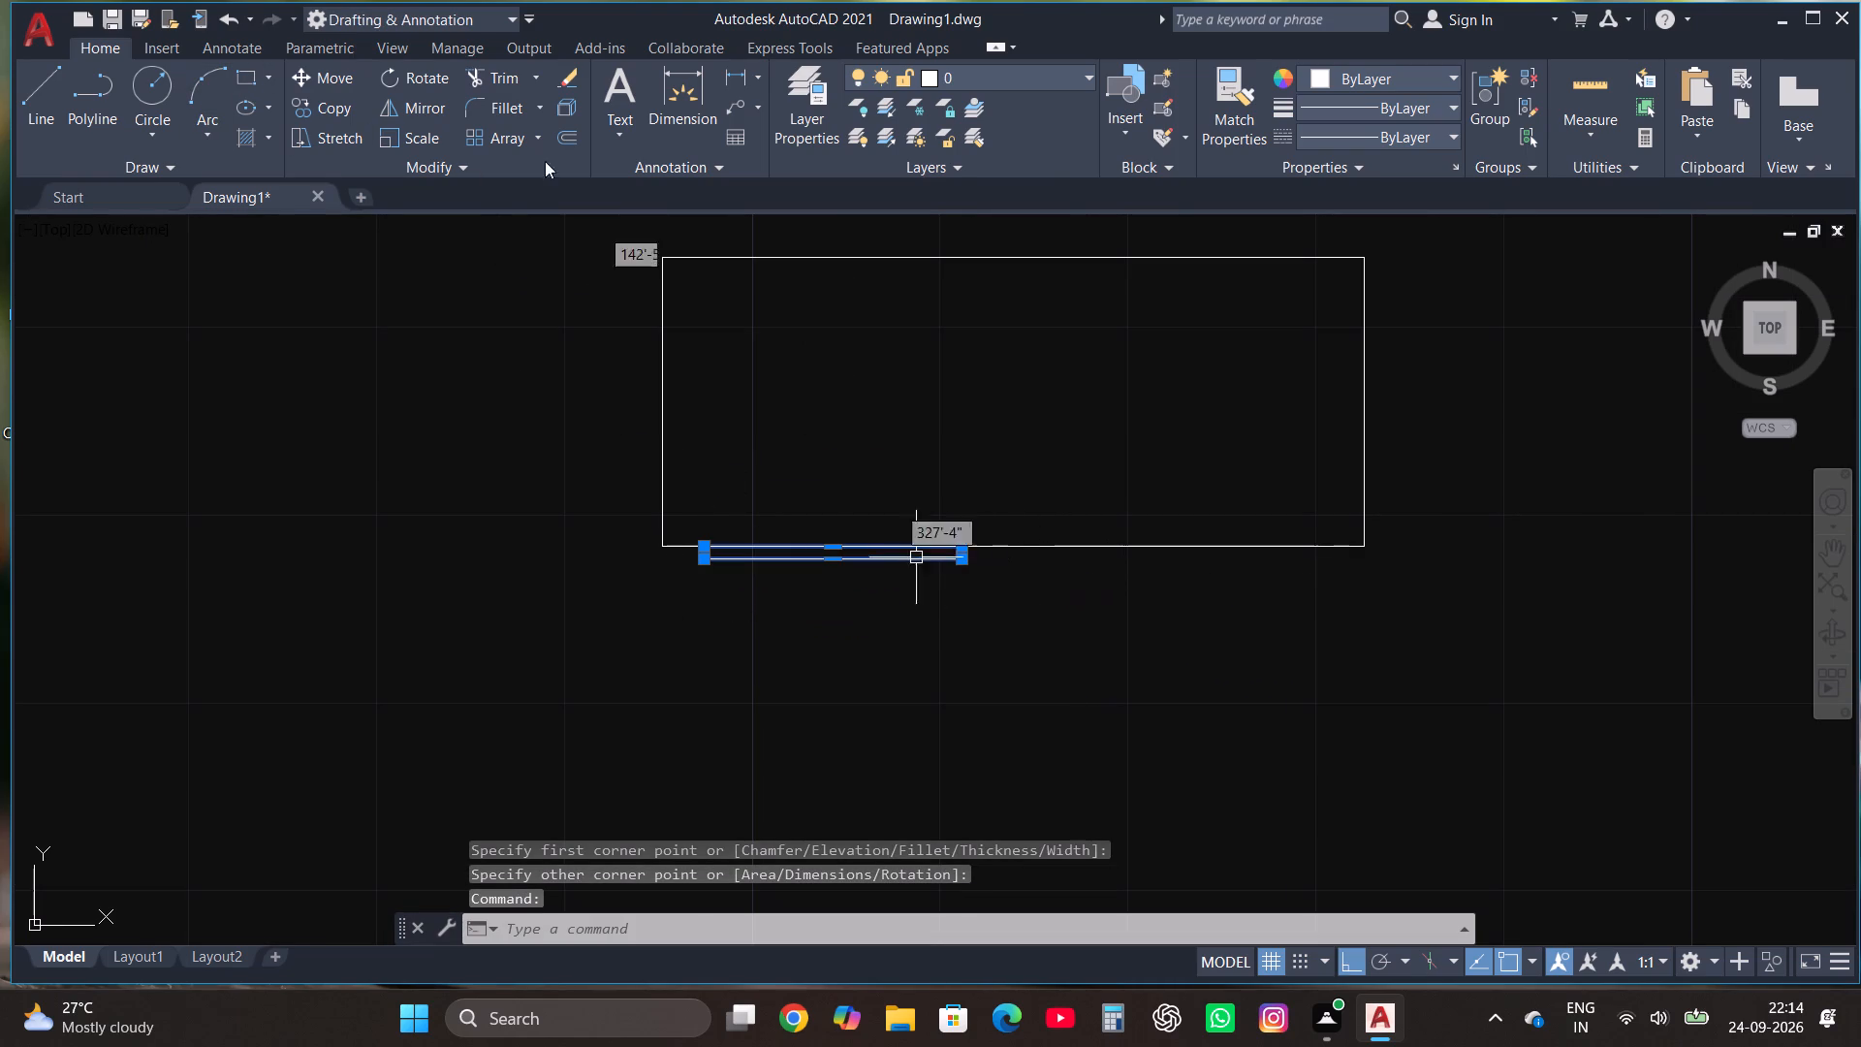
{"action": "left_click", "coordinate": [335, 106]}
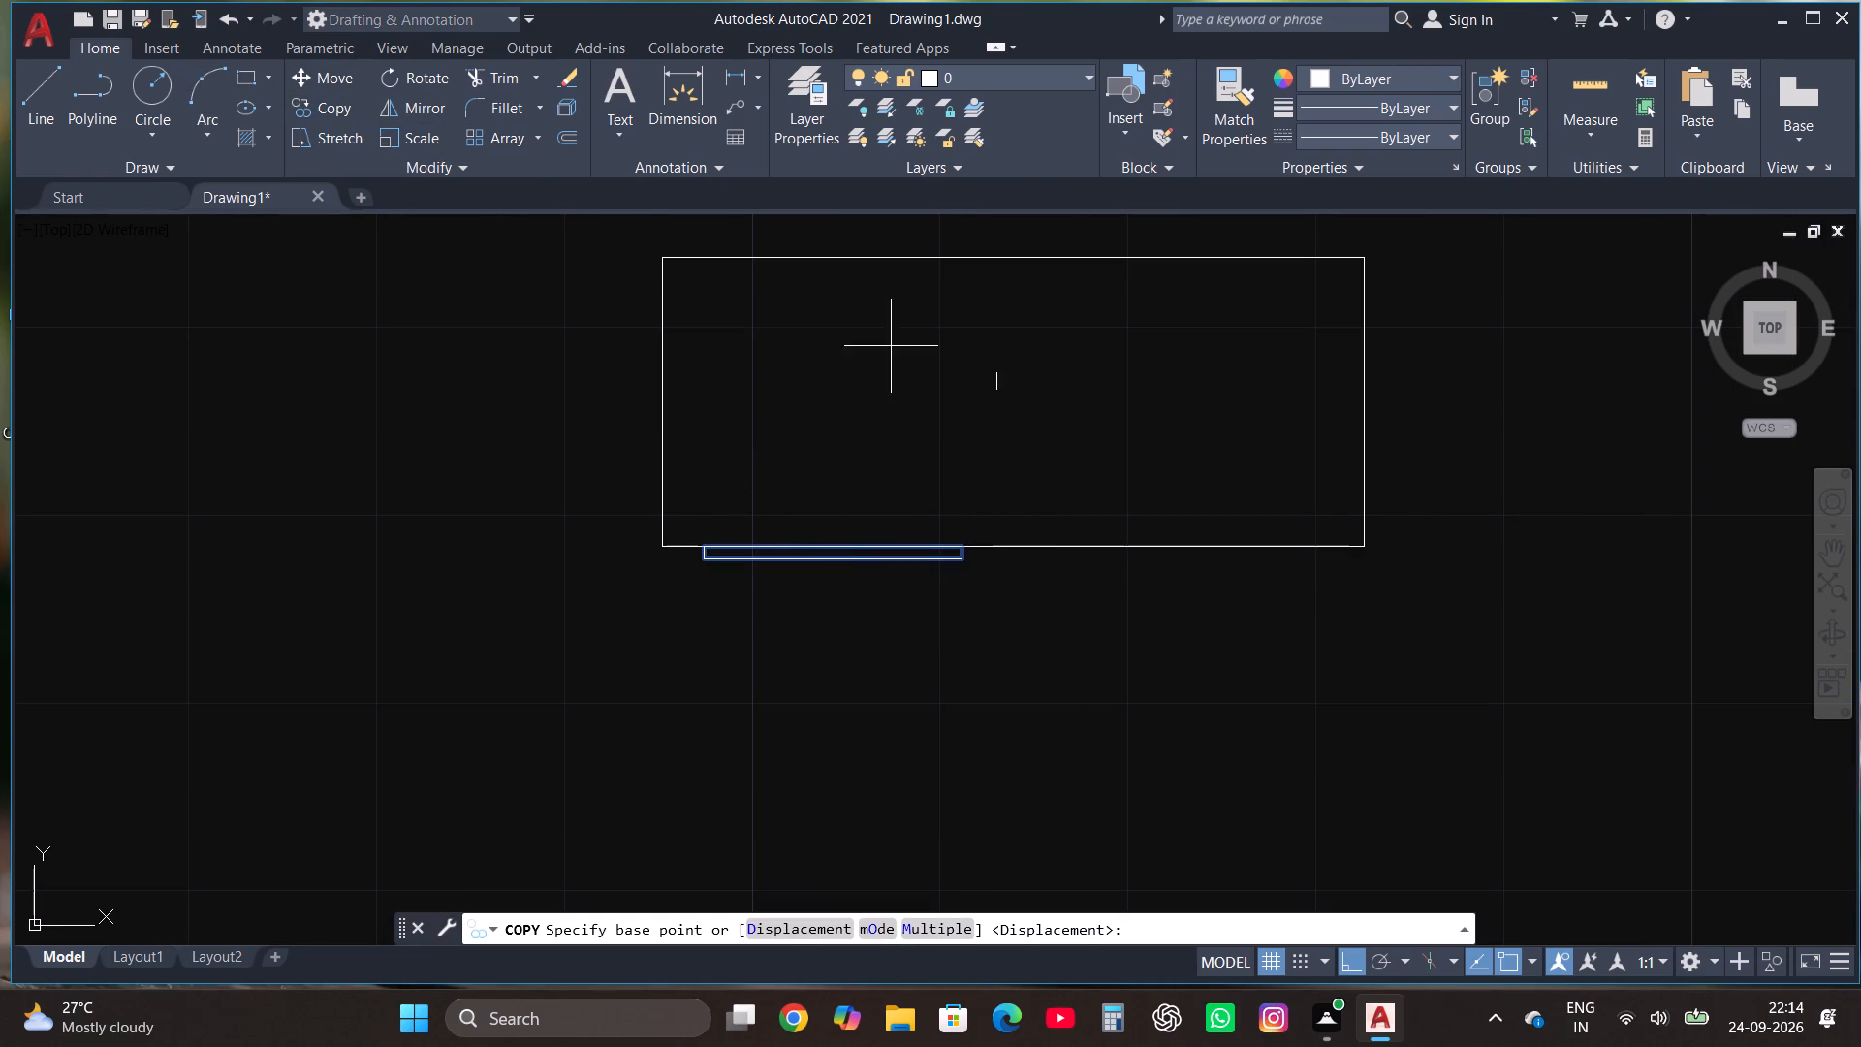
{"action": "left_click", "coordinate": [958, 547]}
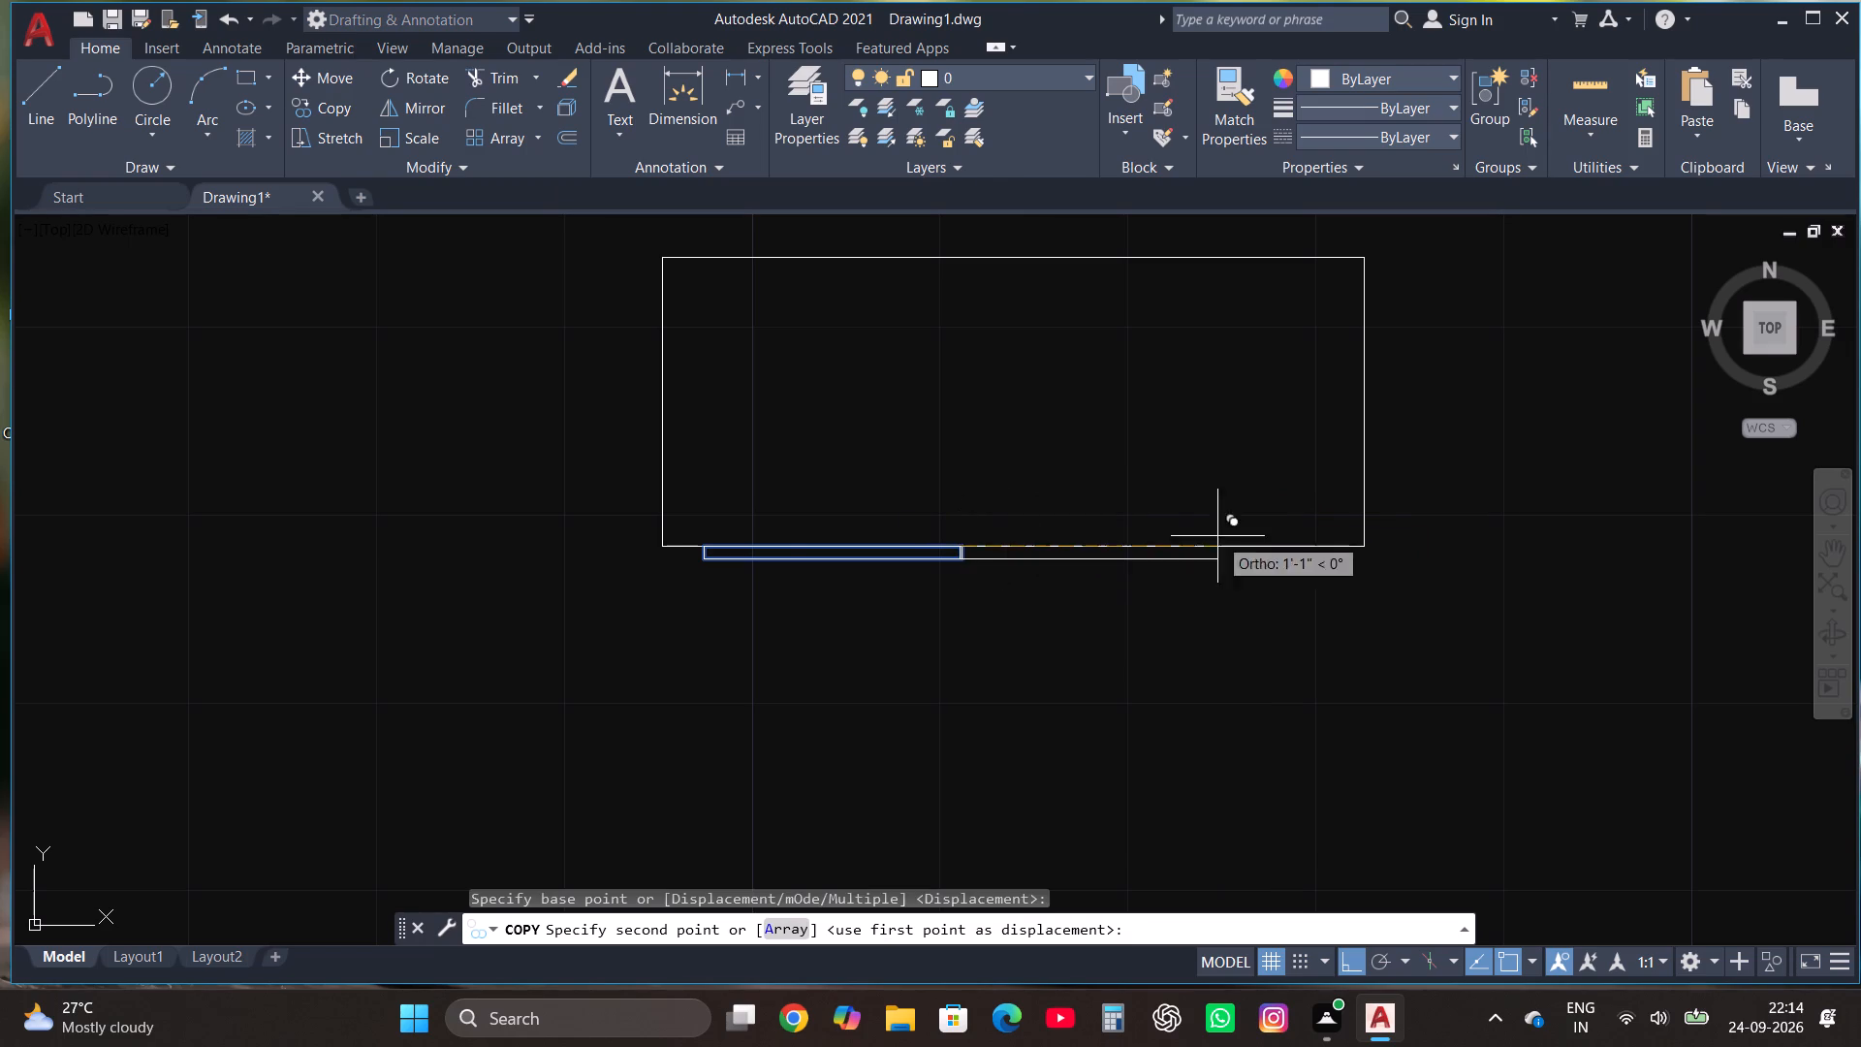
{"action": "left_click", "coordinate": [1309, 557]}
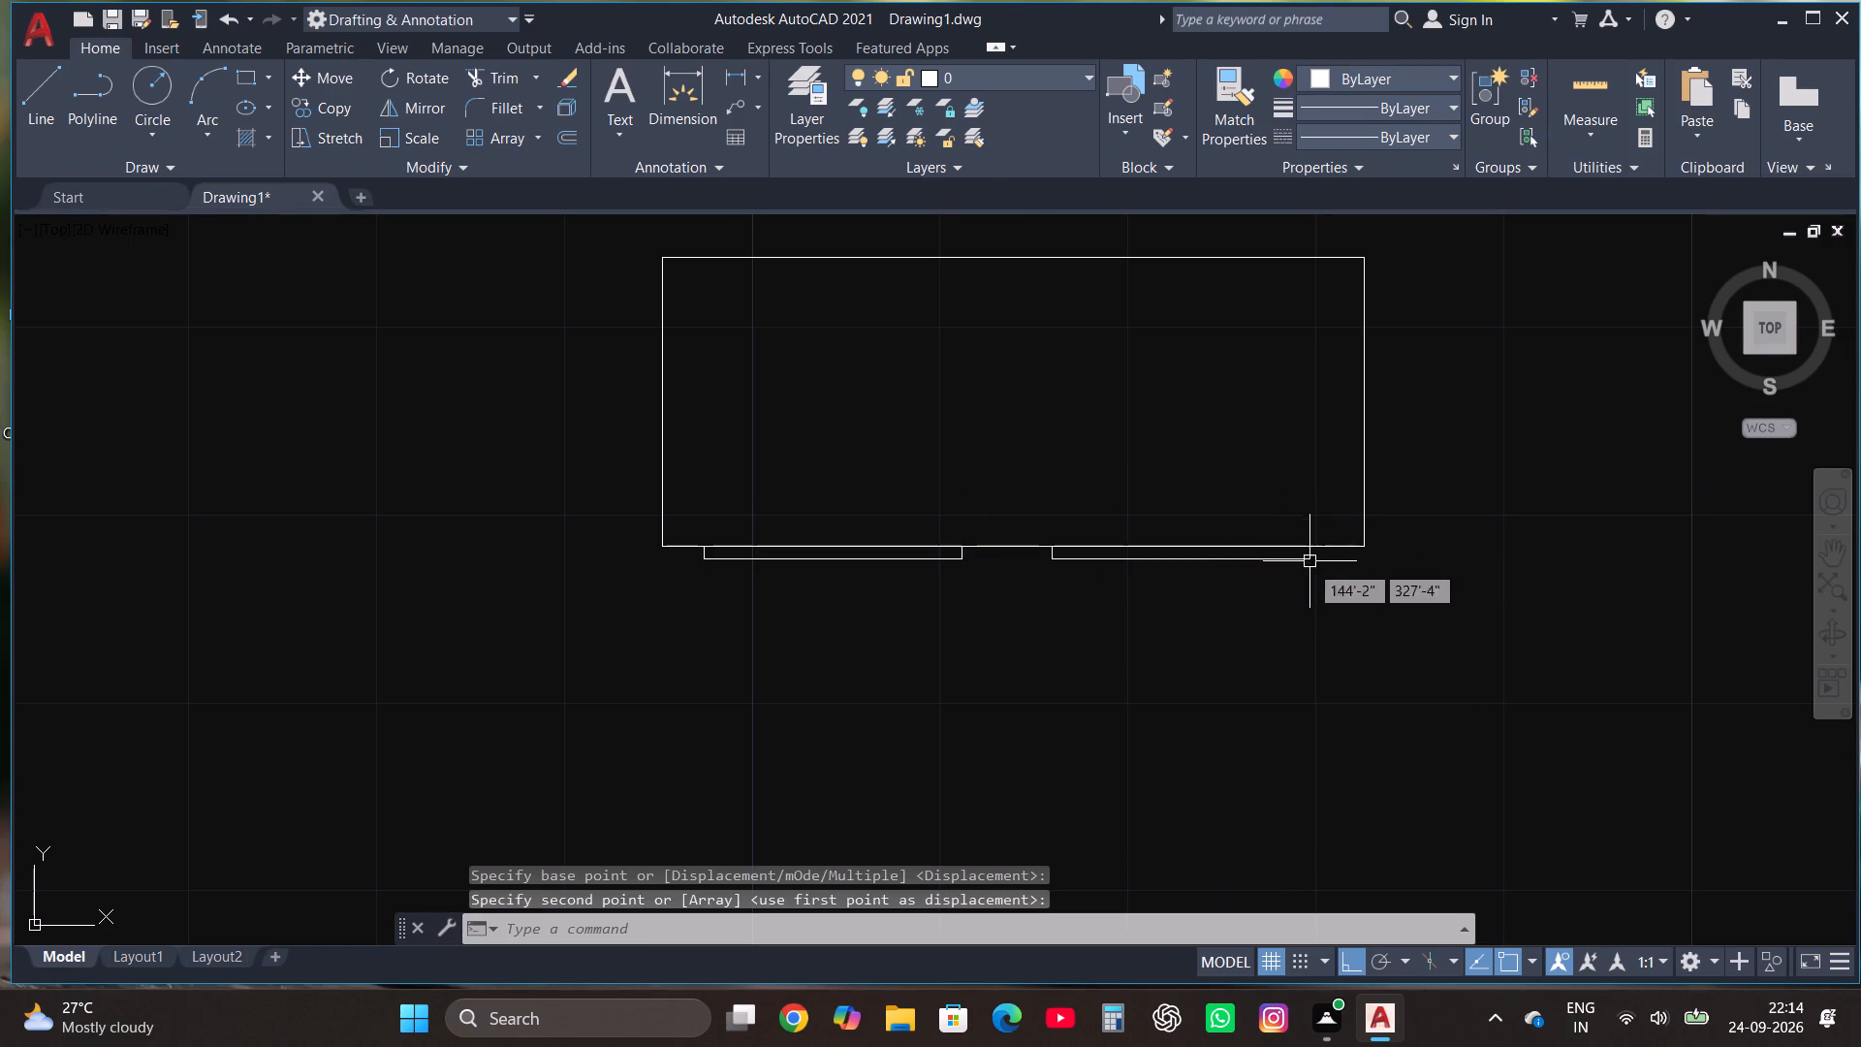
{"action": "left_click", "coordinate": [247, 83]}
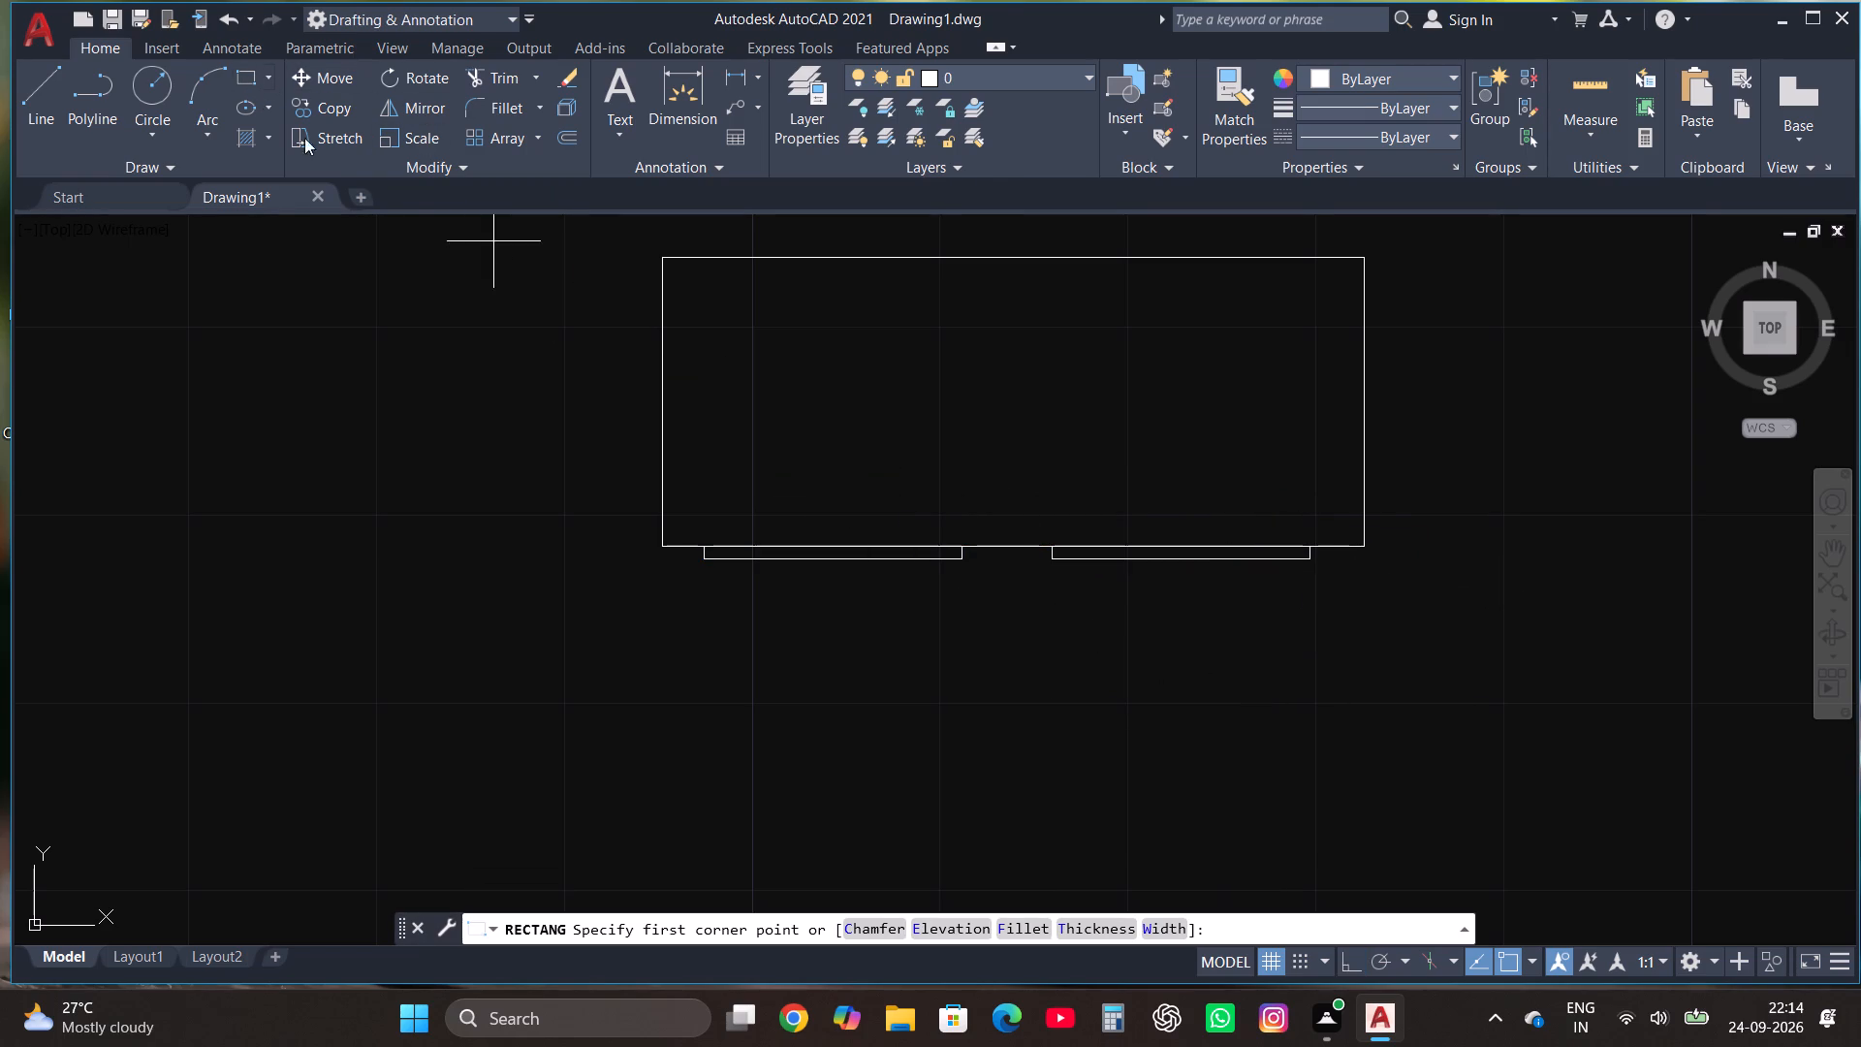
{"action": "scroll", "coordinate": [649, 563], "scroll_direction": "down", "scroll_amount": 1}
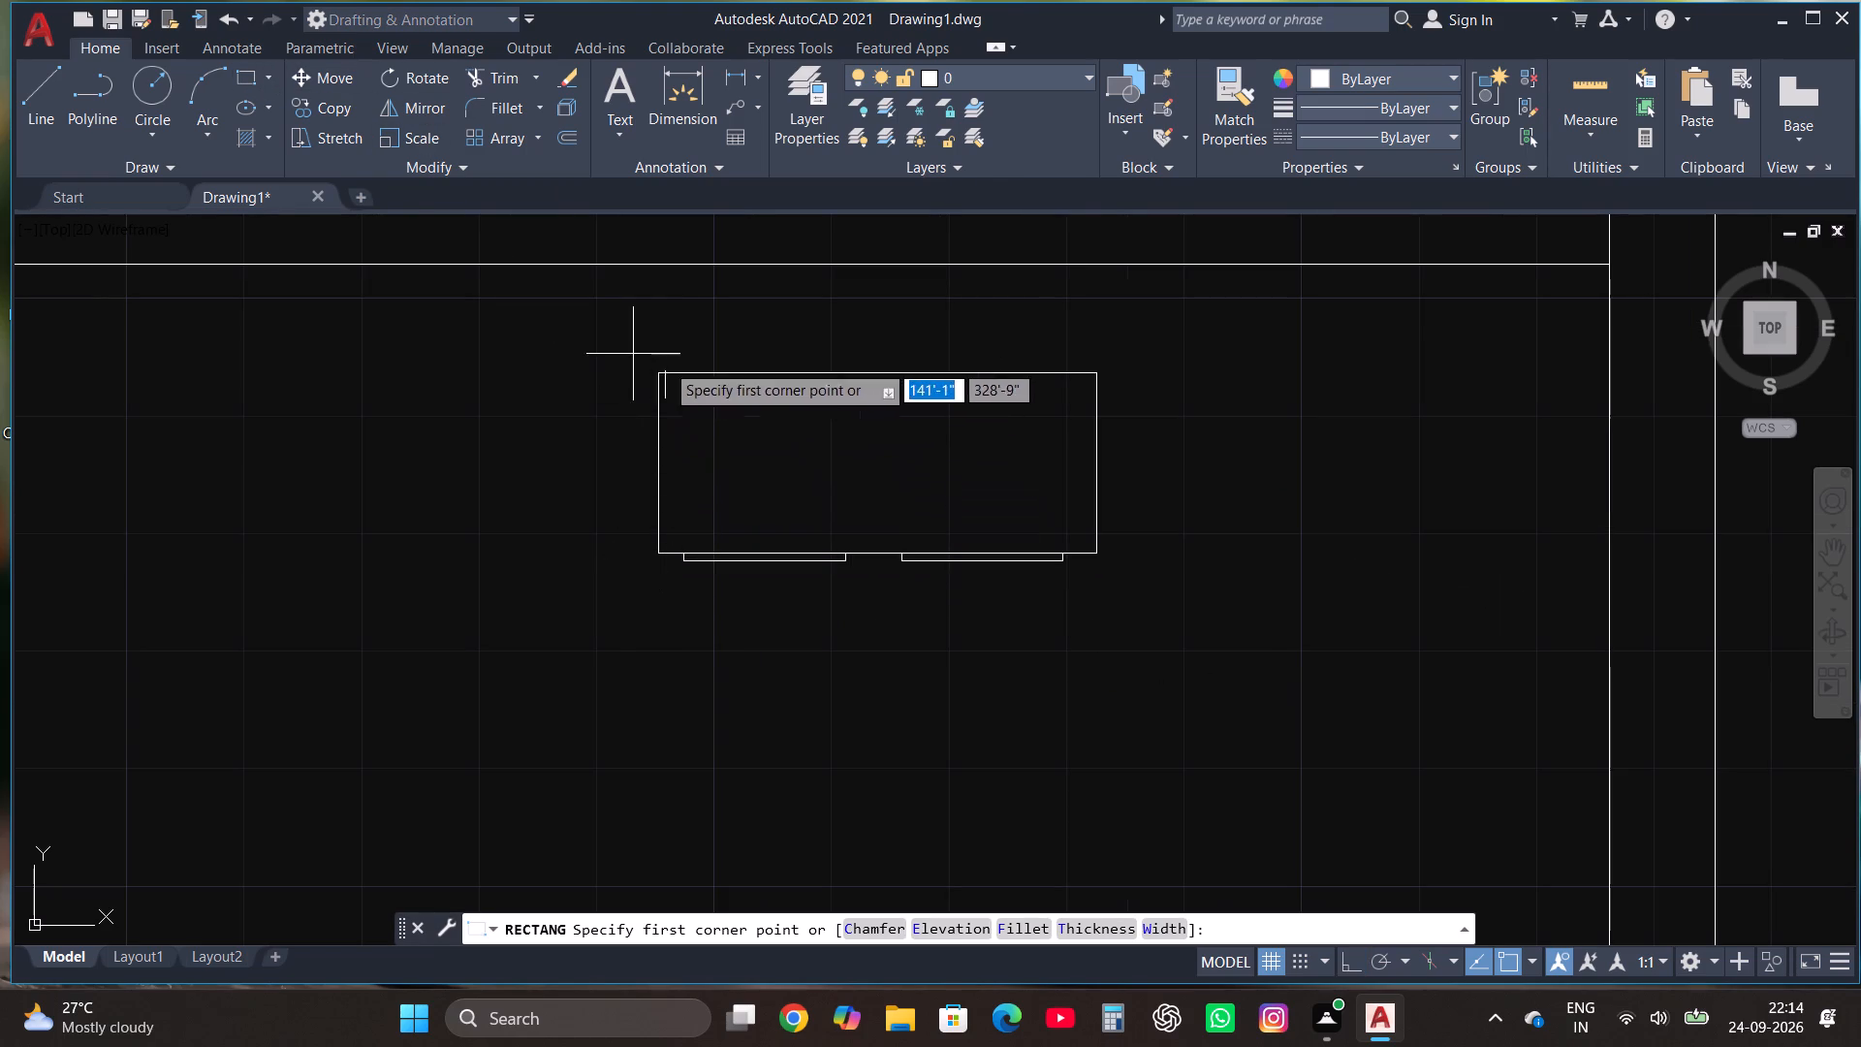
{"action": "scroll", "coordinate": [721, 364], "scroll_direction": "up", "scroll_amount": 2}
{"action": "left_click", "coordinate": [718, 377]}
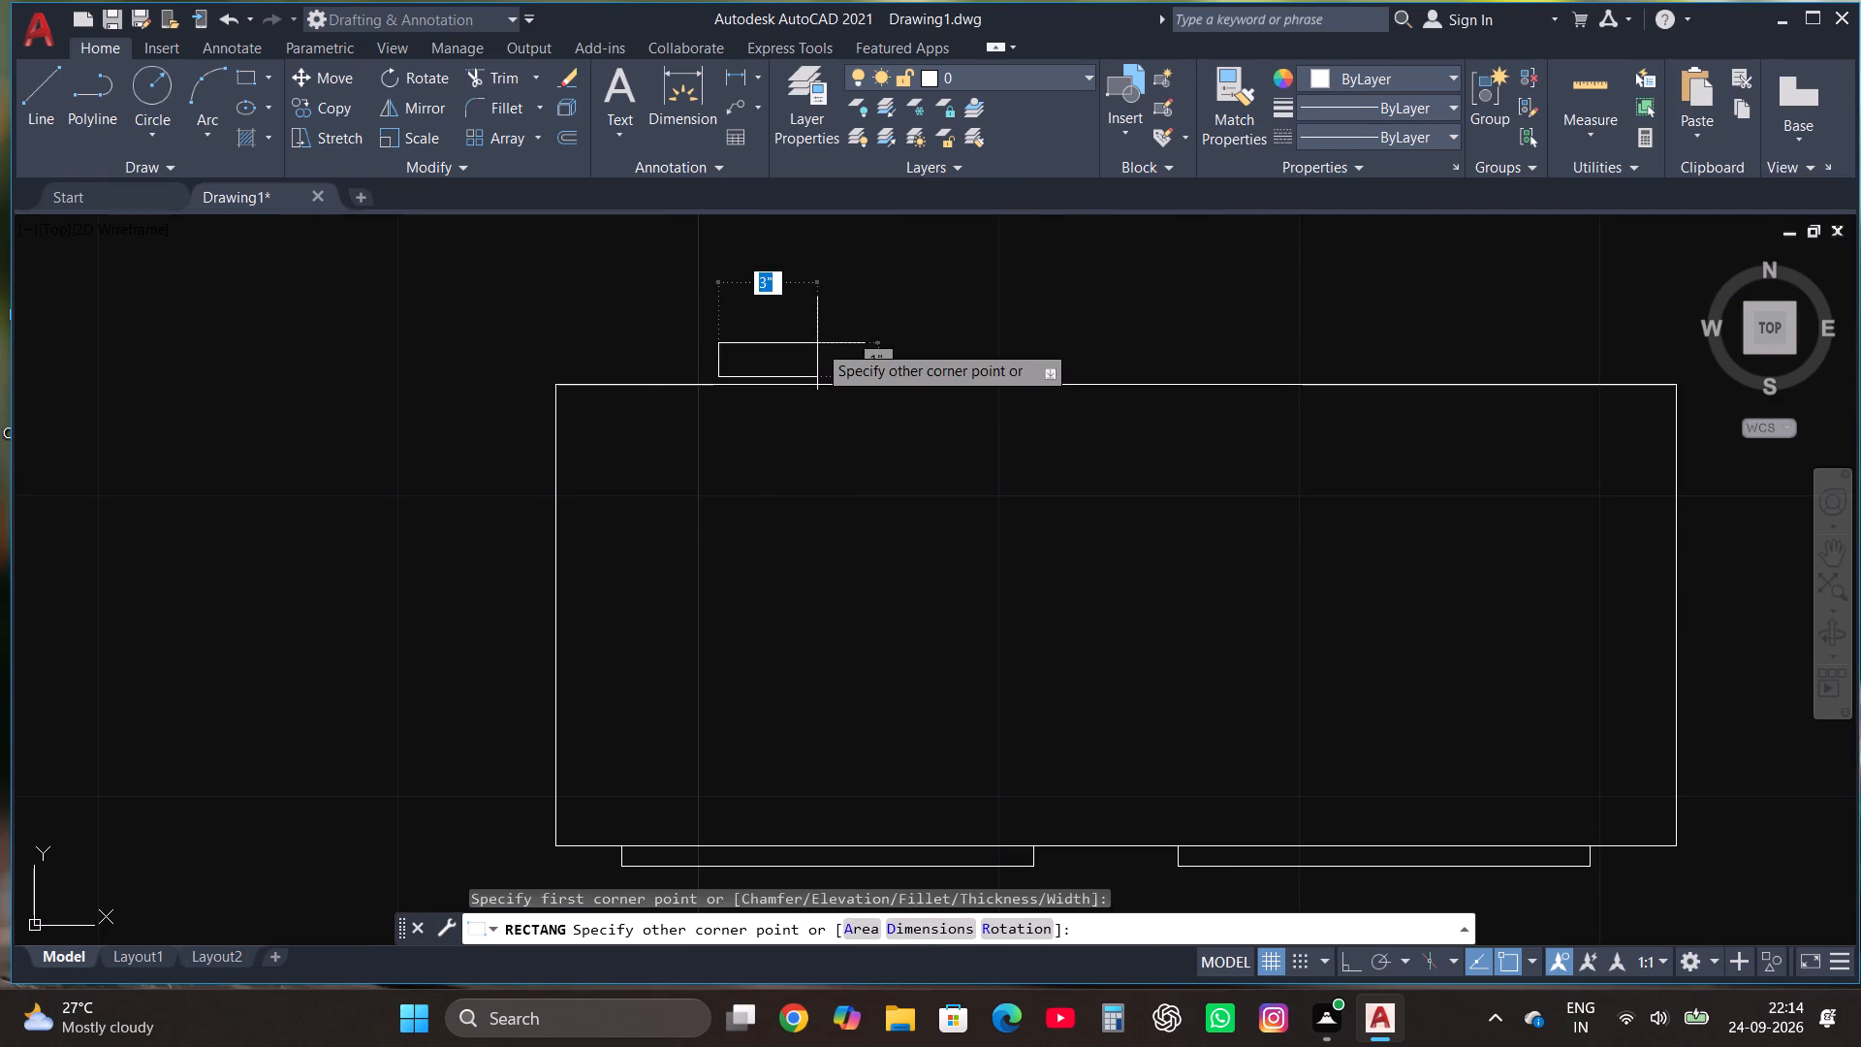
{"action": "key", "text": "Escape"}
Draw a small rectangle sitting on the copied table's upper edge, left of its centre.
{"action": "left_click", "coordinate": [252, 78]}
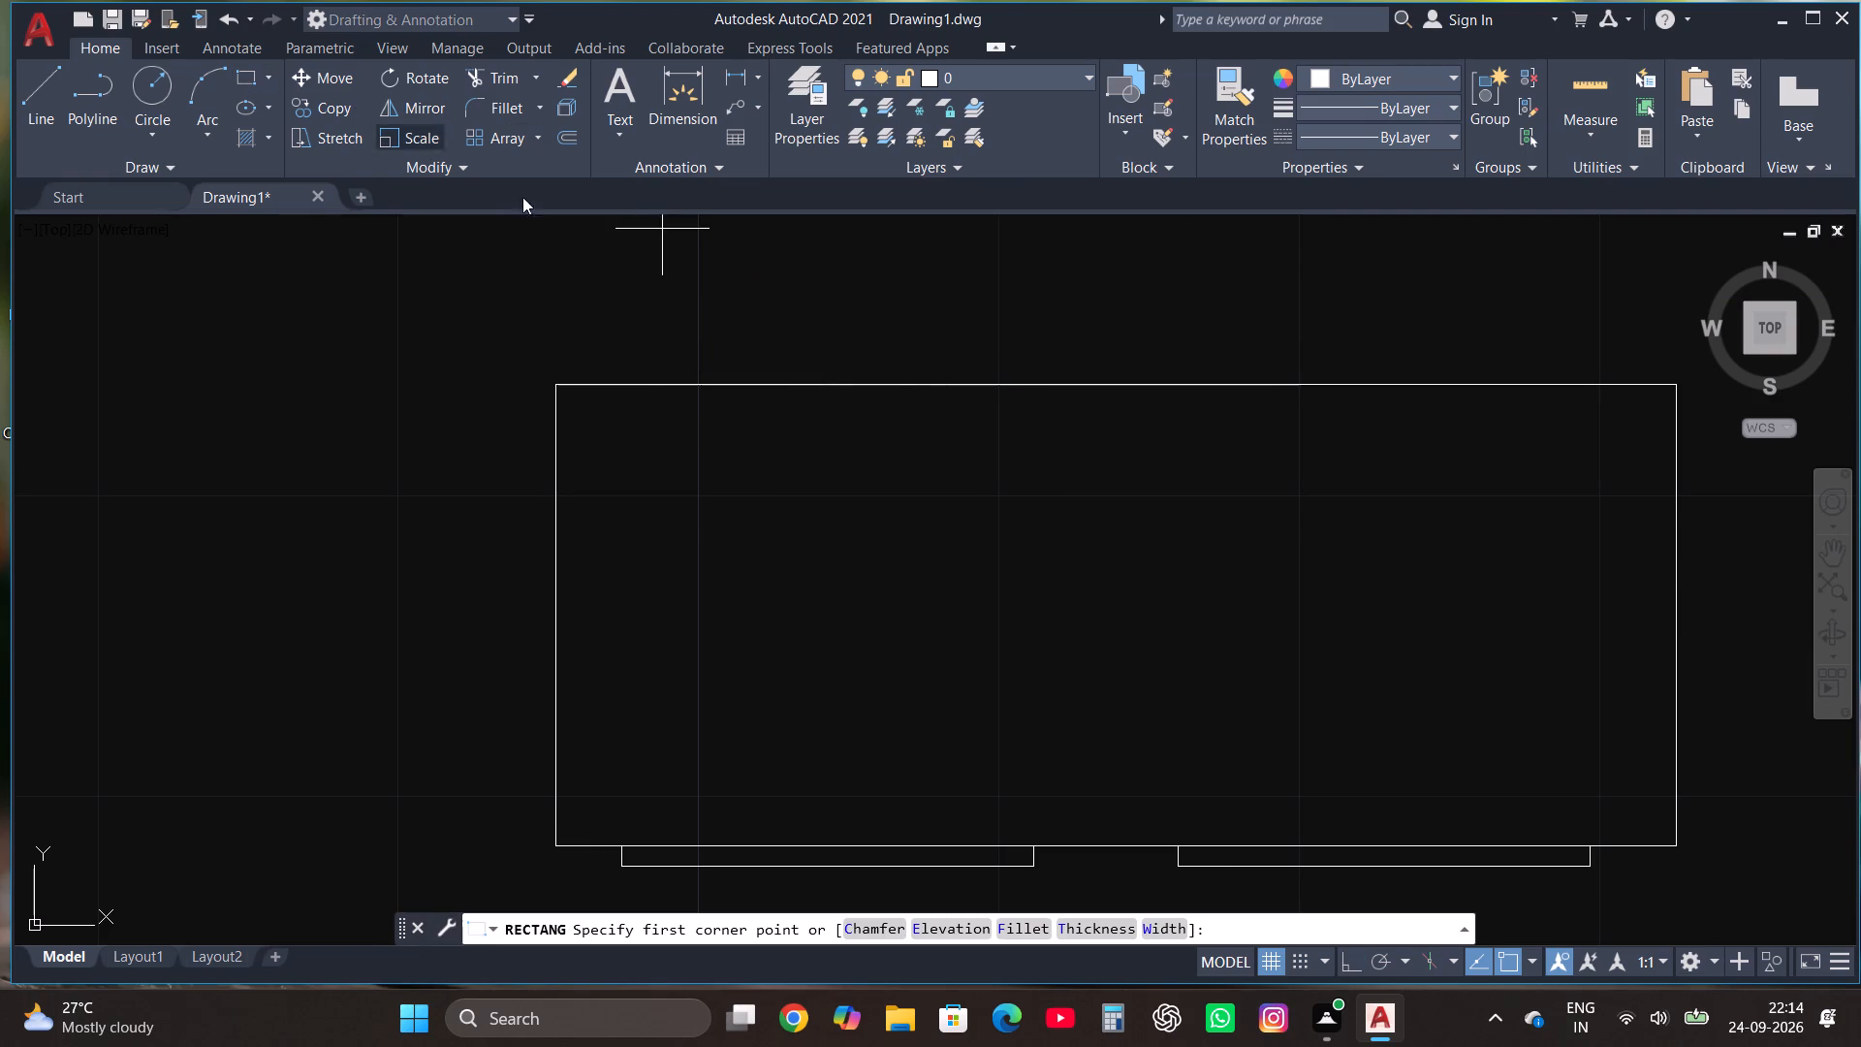
{"action": "left_click", "coordinate": [703, 383]}
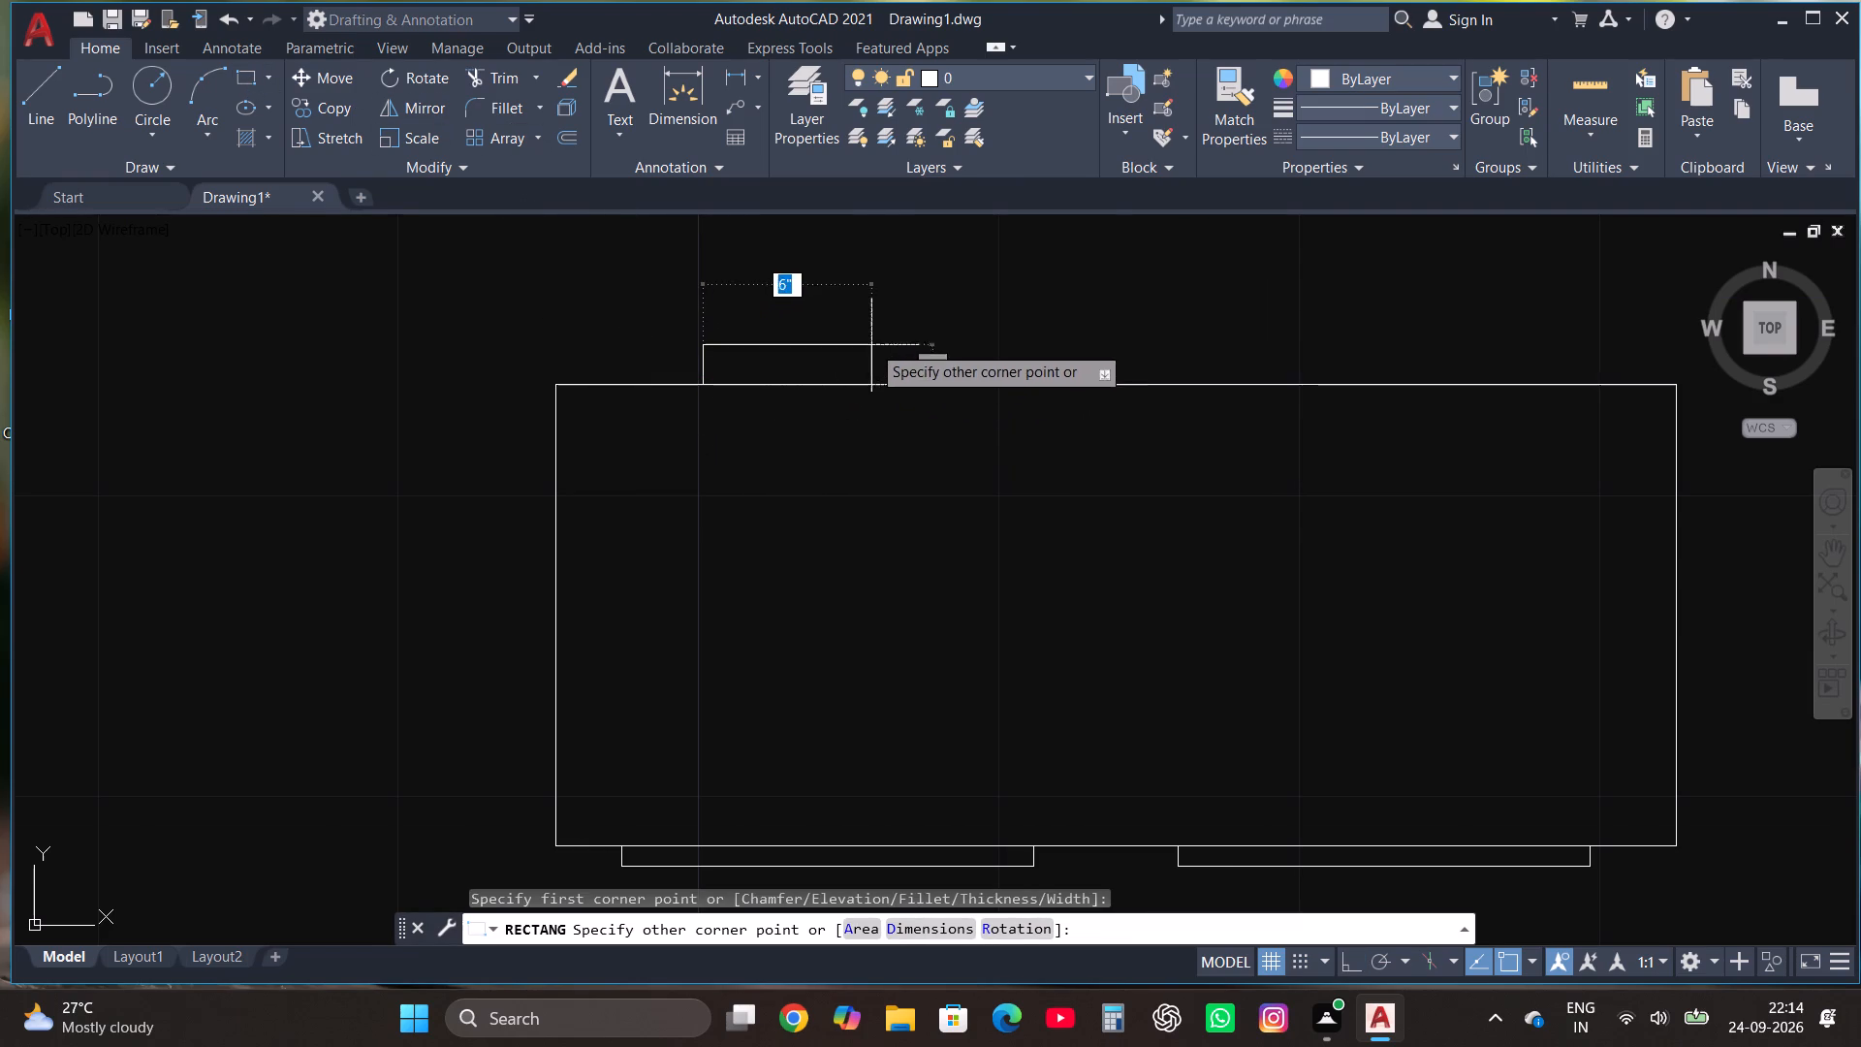
{"action": "left_click", "coordinate": [964, 321]}
Draw a short vertical line from the central vertical wall's left face down across the living room's upper wall.
{"action": "scroll", "coordinate": [815, 445], "scroll_direction": "down", "scroll_amount": 2}
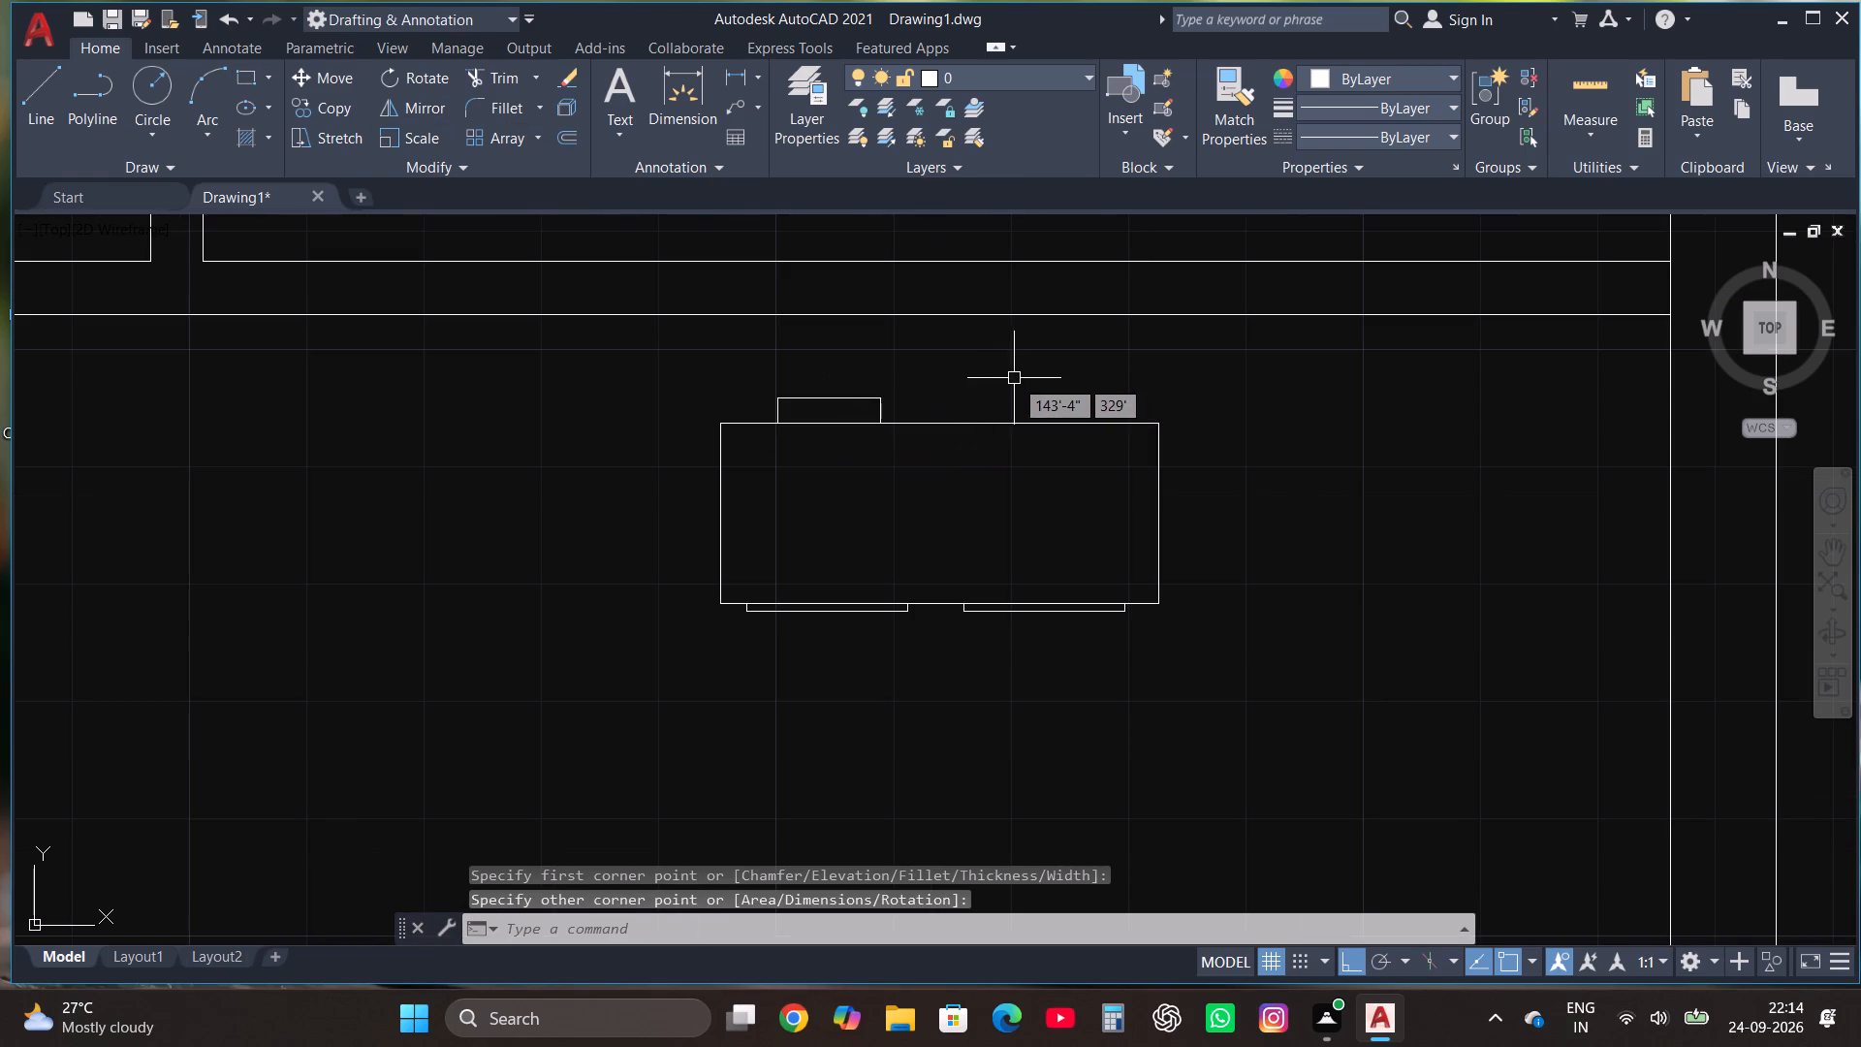
{"action": "scroll", "coordinate": [1034, 413], "scroll_direction": "down", "scroll_amount": 4}
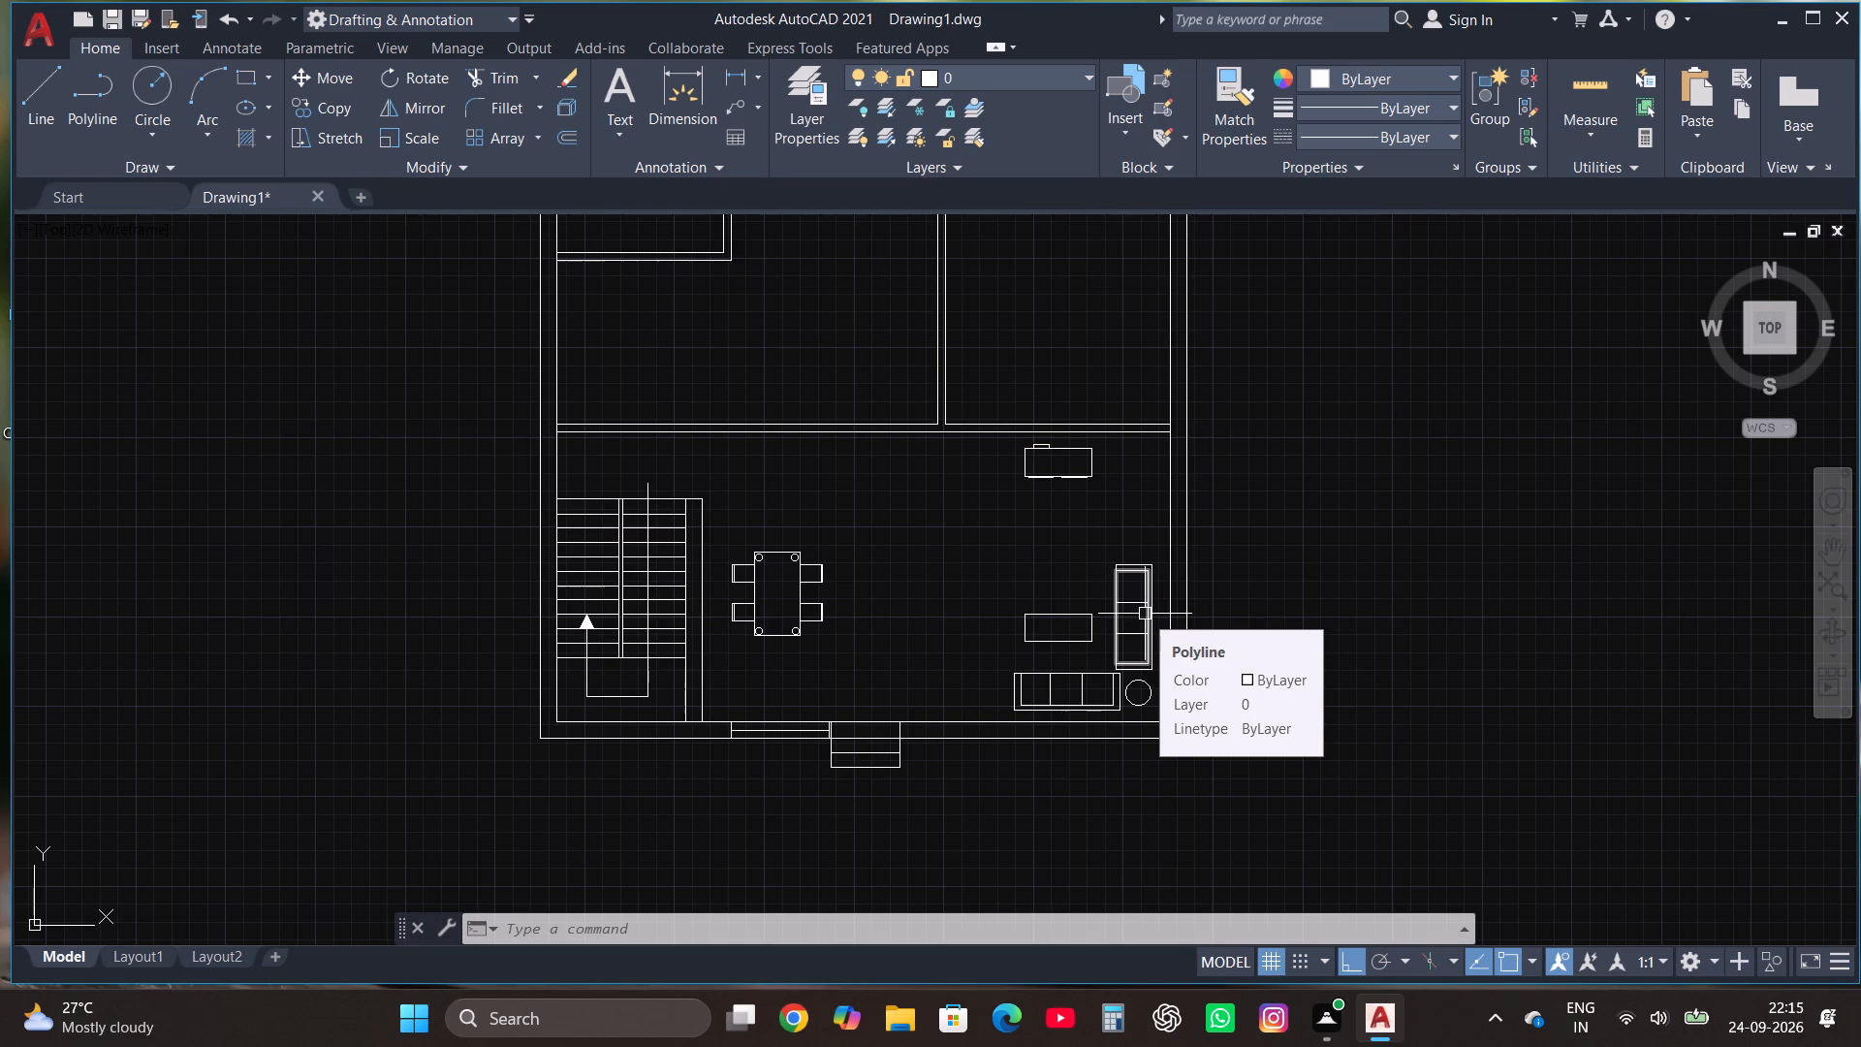
{"action": "scroll", "coordinate": [1136, 641], "scroll_direction": "down", "scroll_amount": 2}
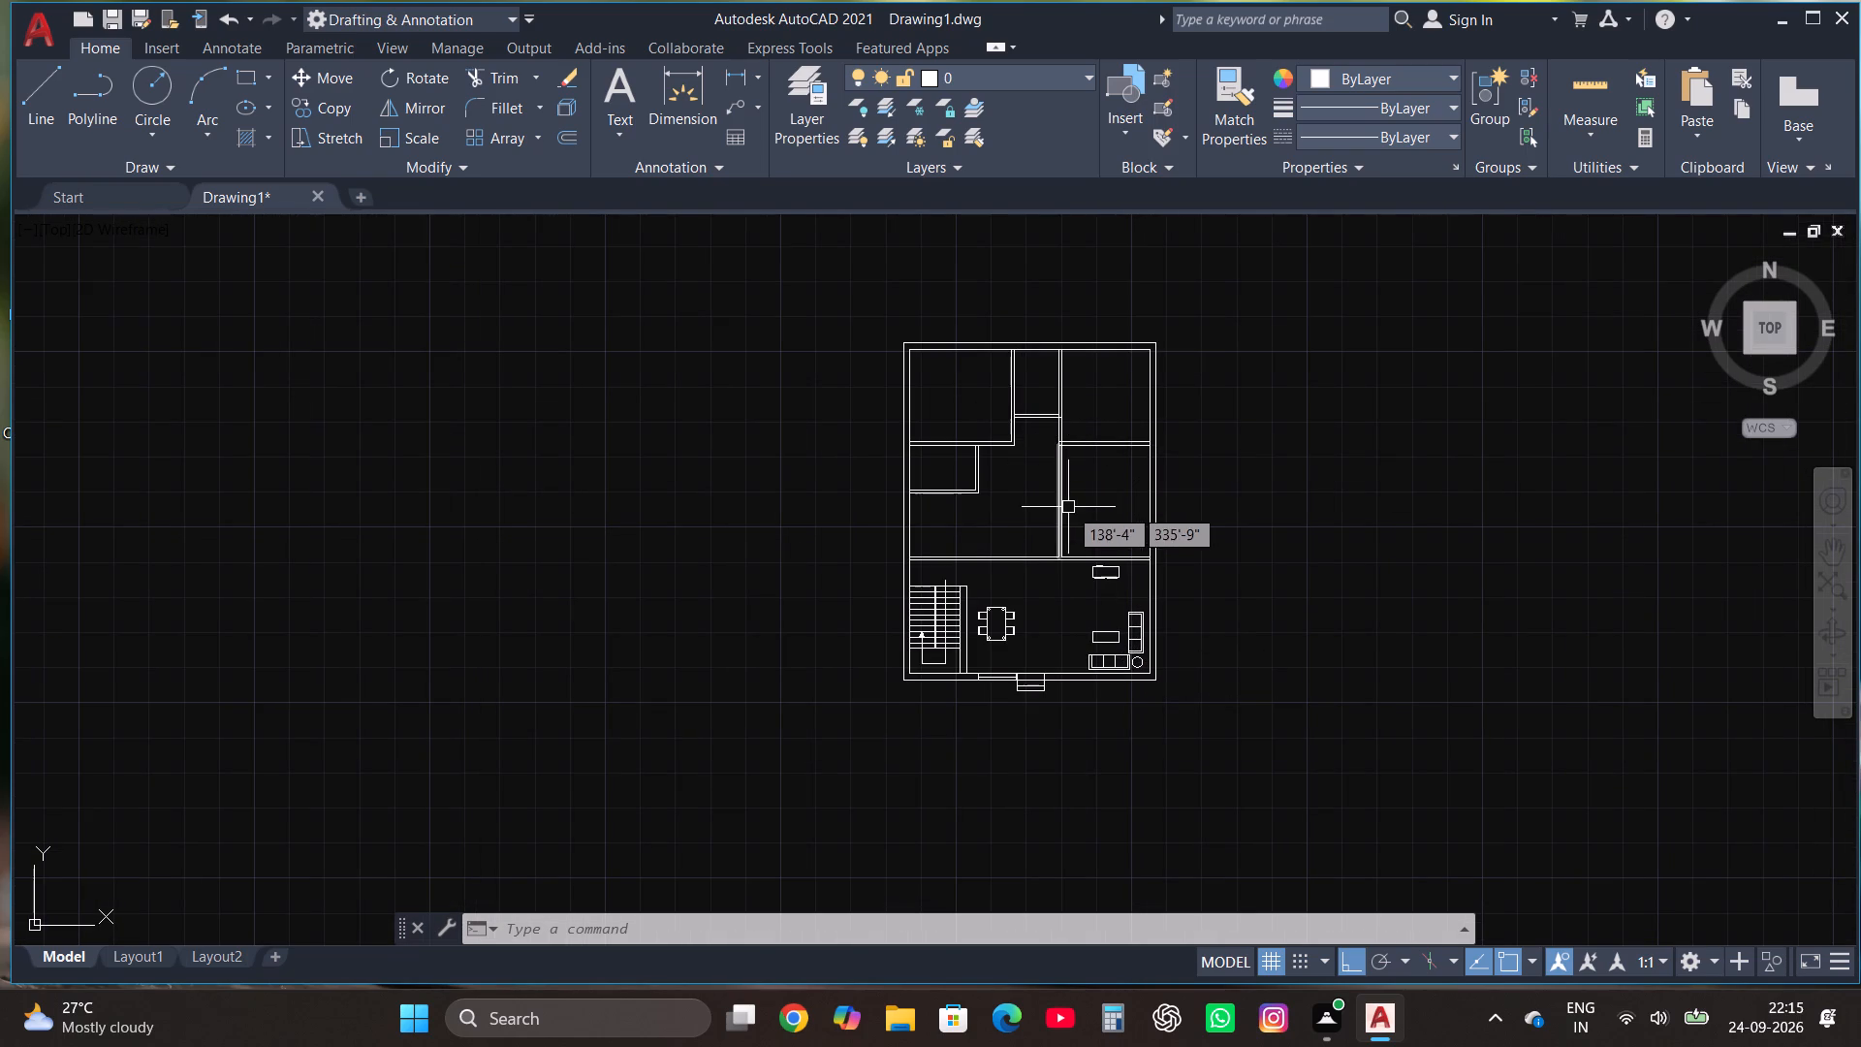
{"action": "scroll", "coordinate": [1049, 475], "scroll_direction": "up", "scroll_amount": 1}
{"action": "scroll", "coordinate": [1002, 597], "scroll_direction": "up", "scroll_amount": 1}
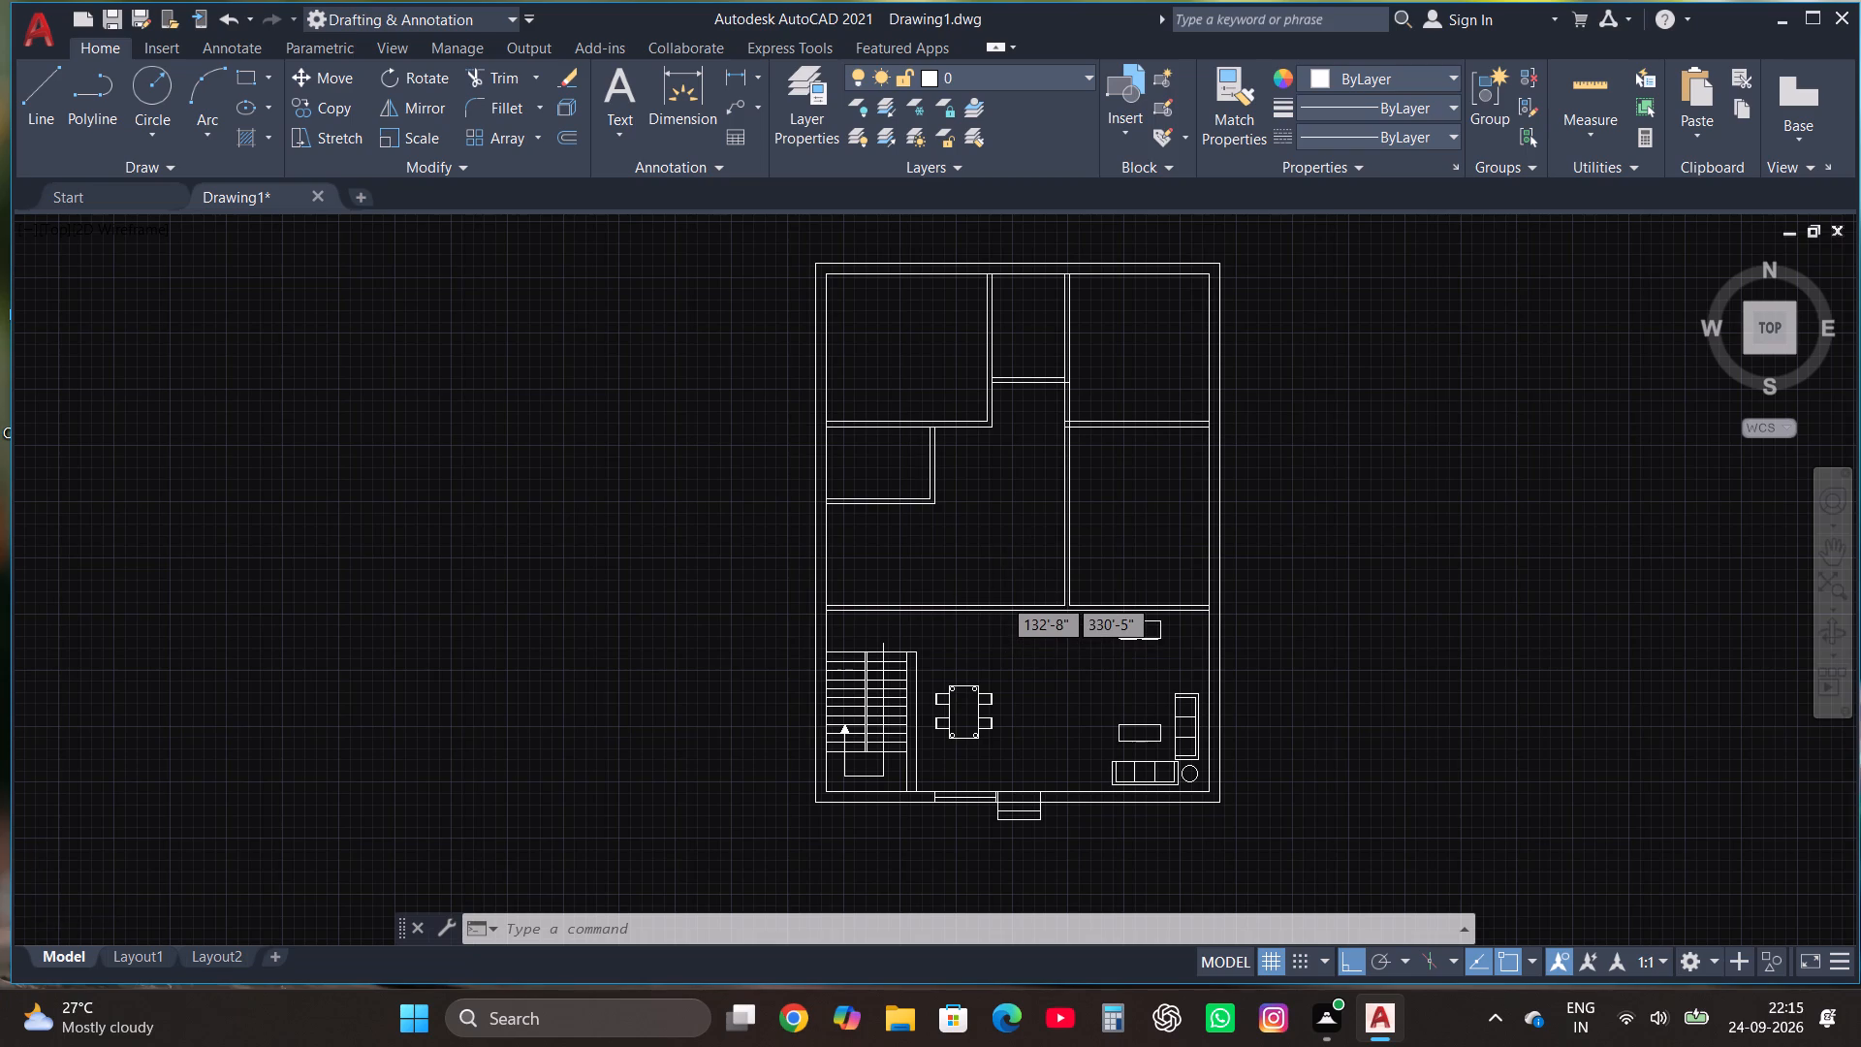
{"action": "left_click", "coordinate": [46, 81]}
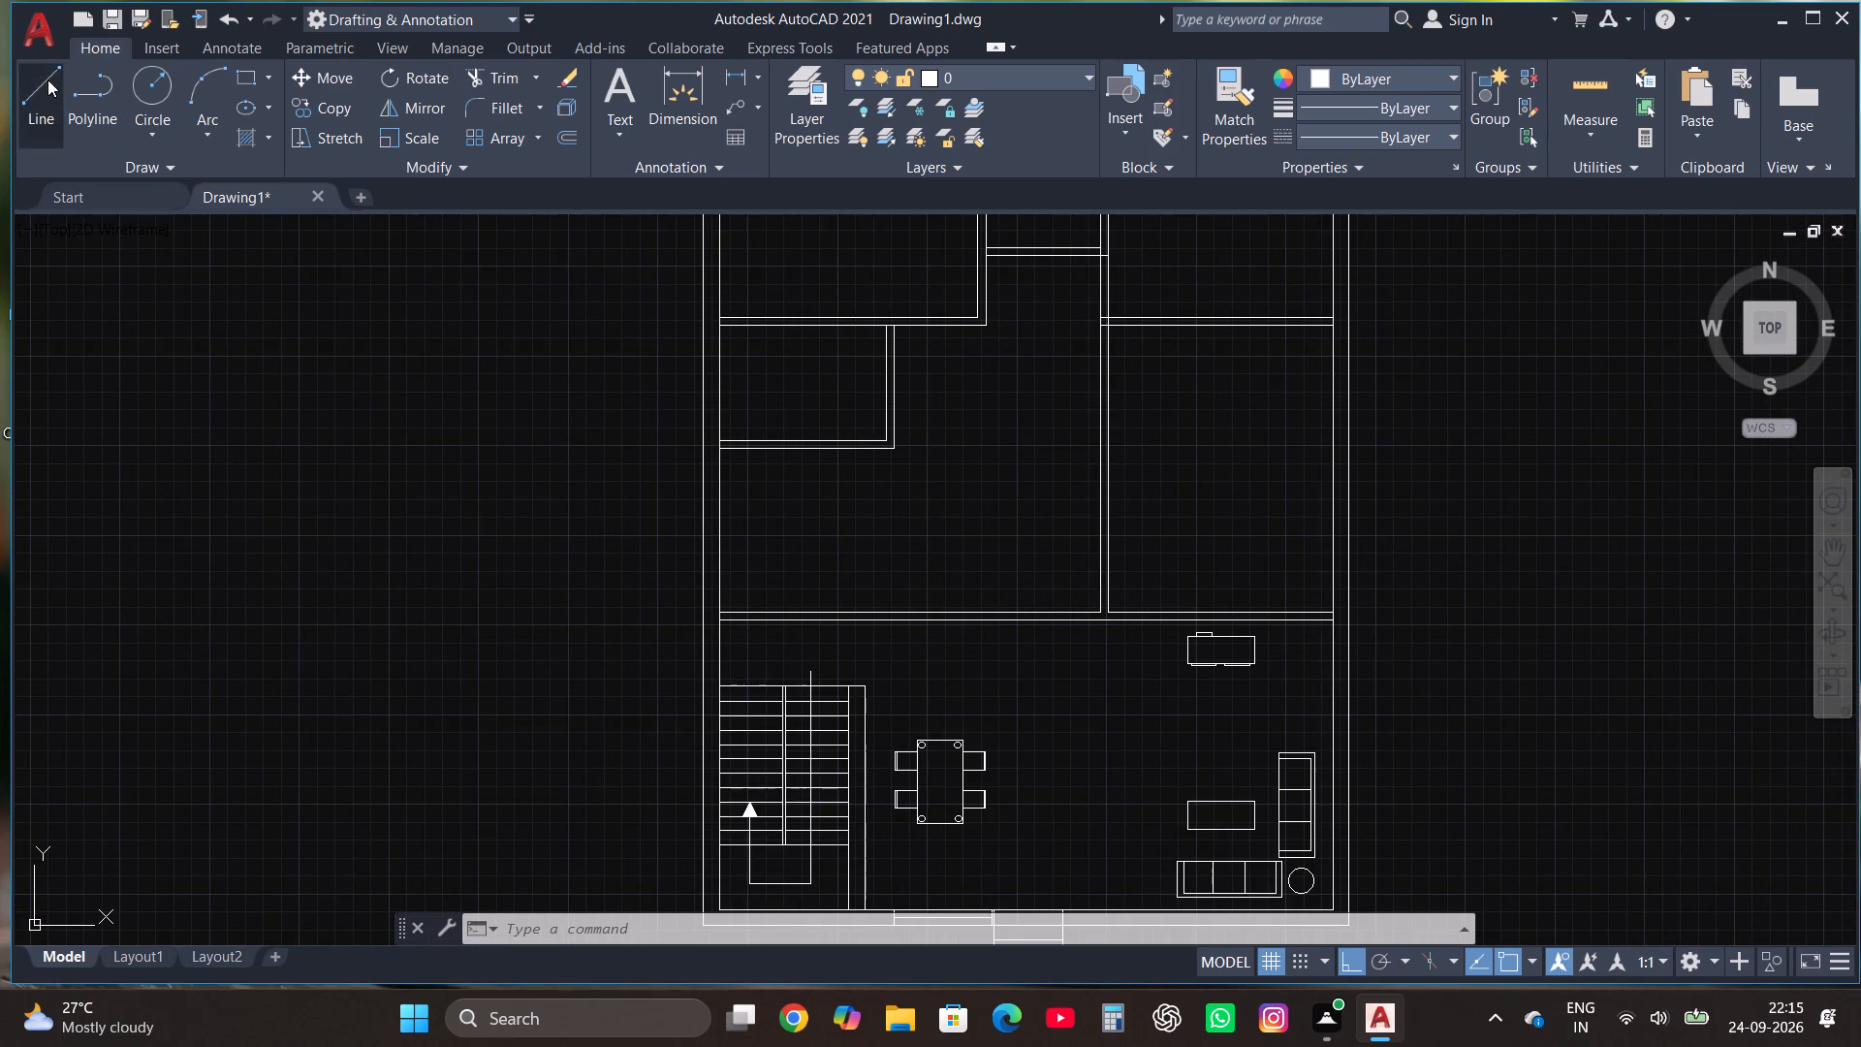
{"action": "scroll", "coordinate": [1110, 645], "scroll_direction": "up", "scroll_amount": 2}
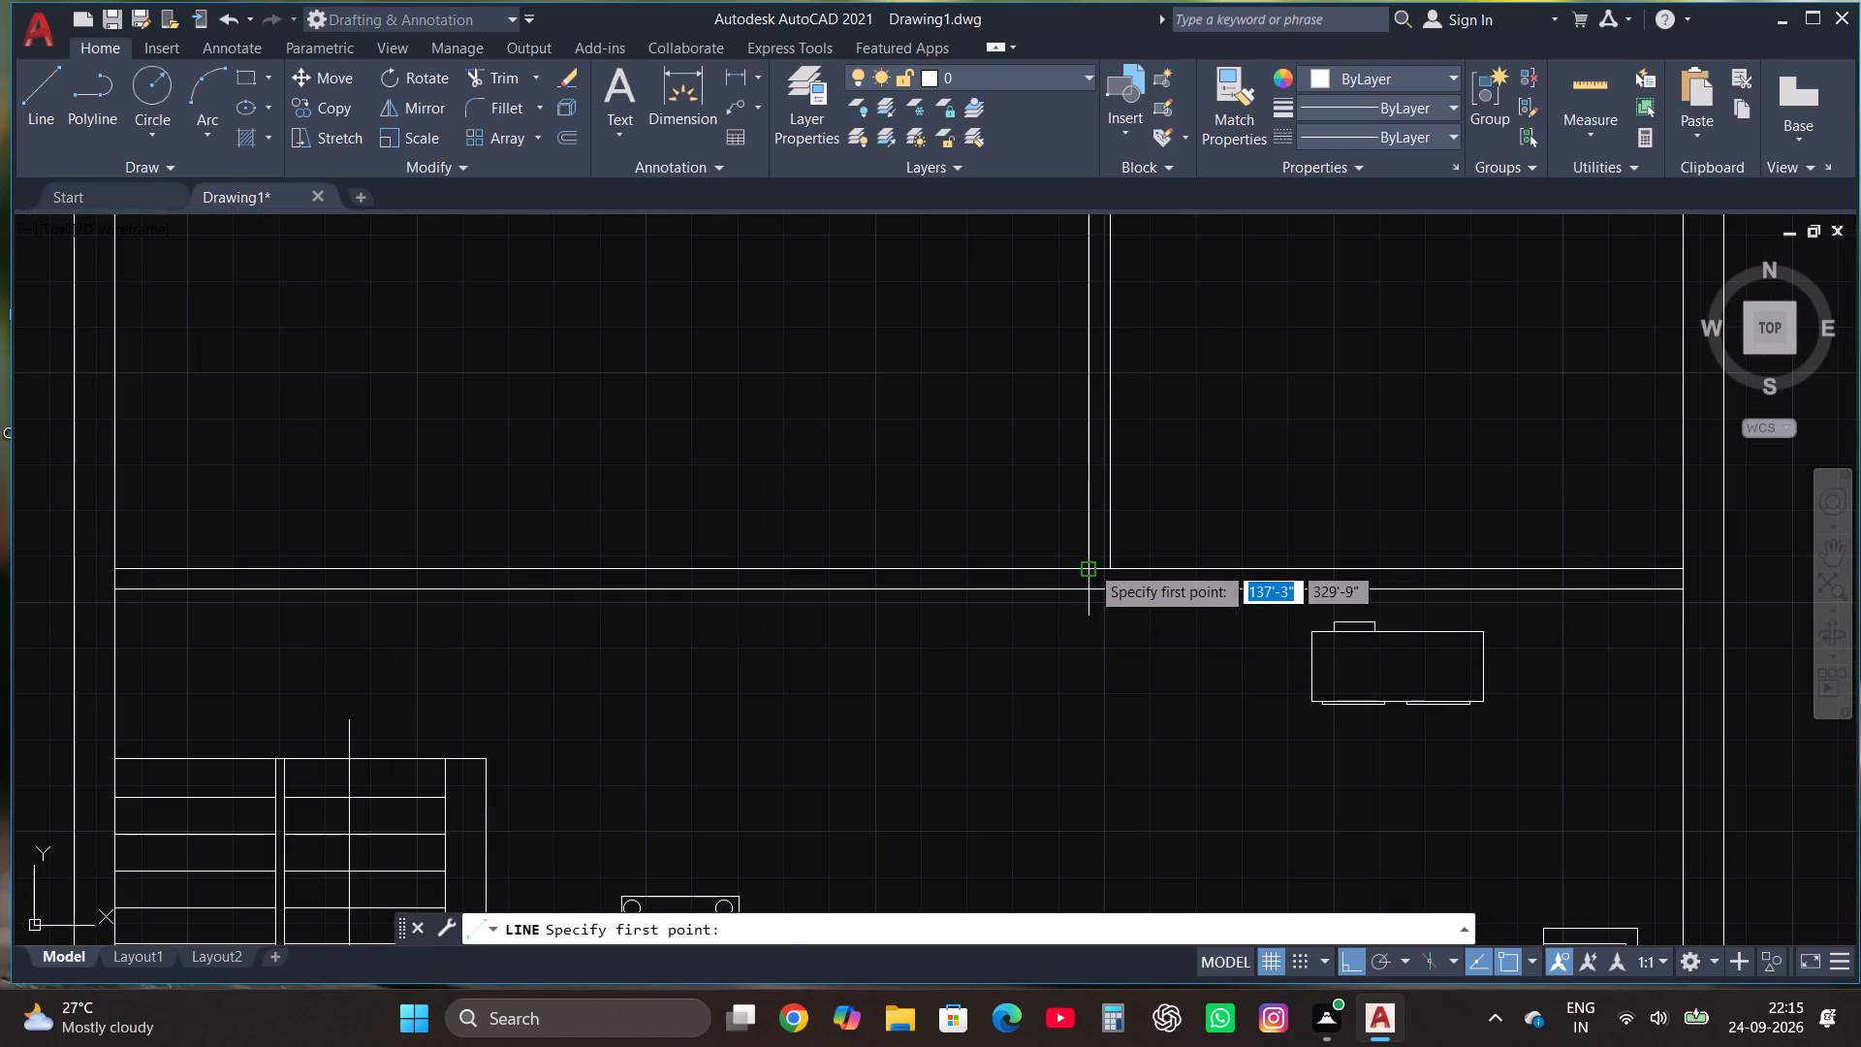
{"action": "left_click", "coordinate": [1089, 564]}
{"action": "left_click", "coordinate": [1089, 628]}
Draw a 12'7" line from the left inner wall corner along the living room's upper wall, continuing down across the wall.
{"action": "left_click", "coordinate": [27, 101]}
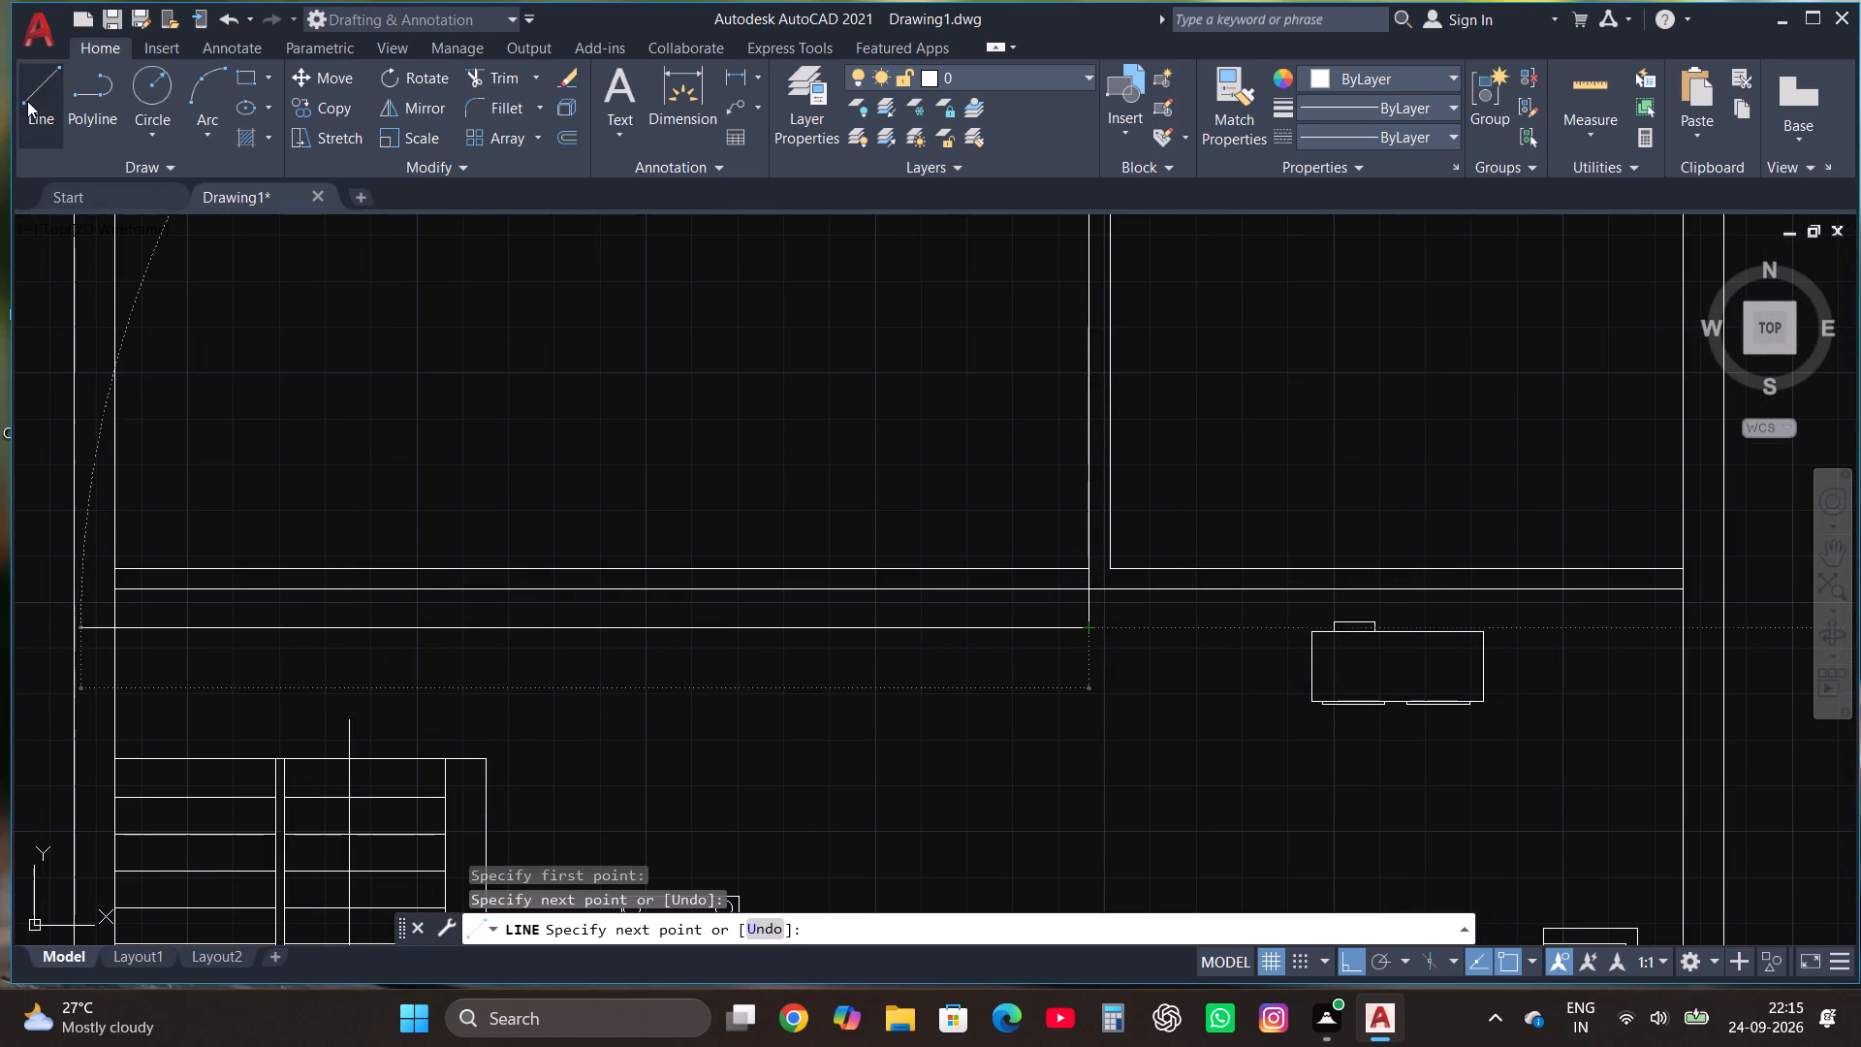
{"action": "scroll", "coordinate": [1073, 640], "scroll_direction": "down", "scroll_amount": 1}
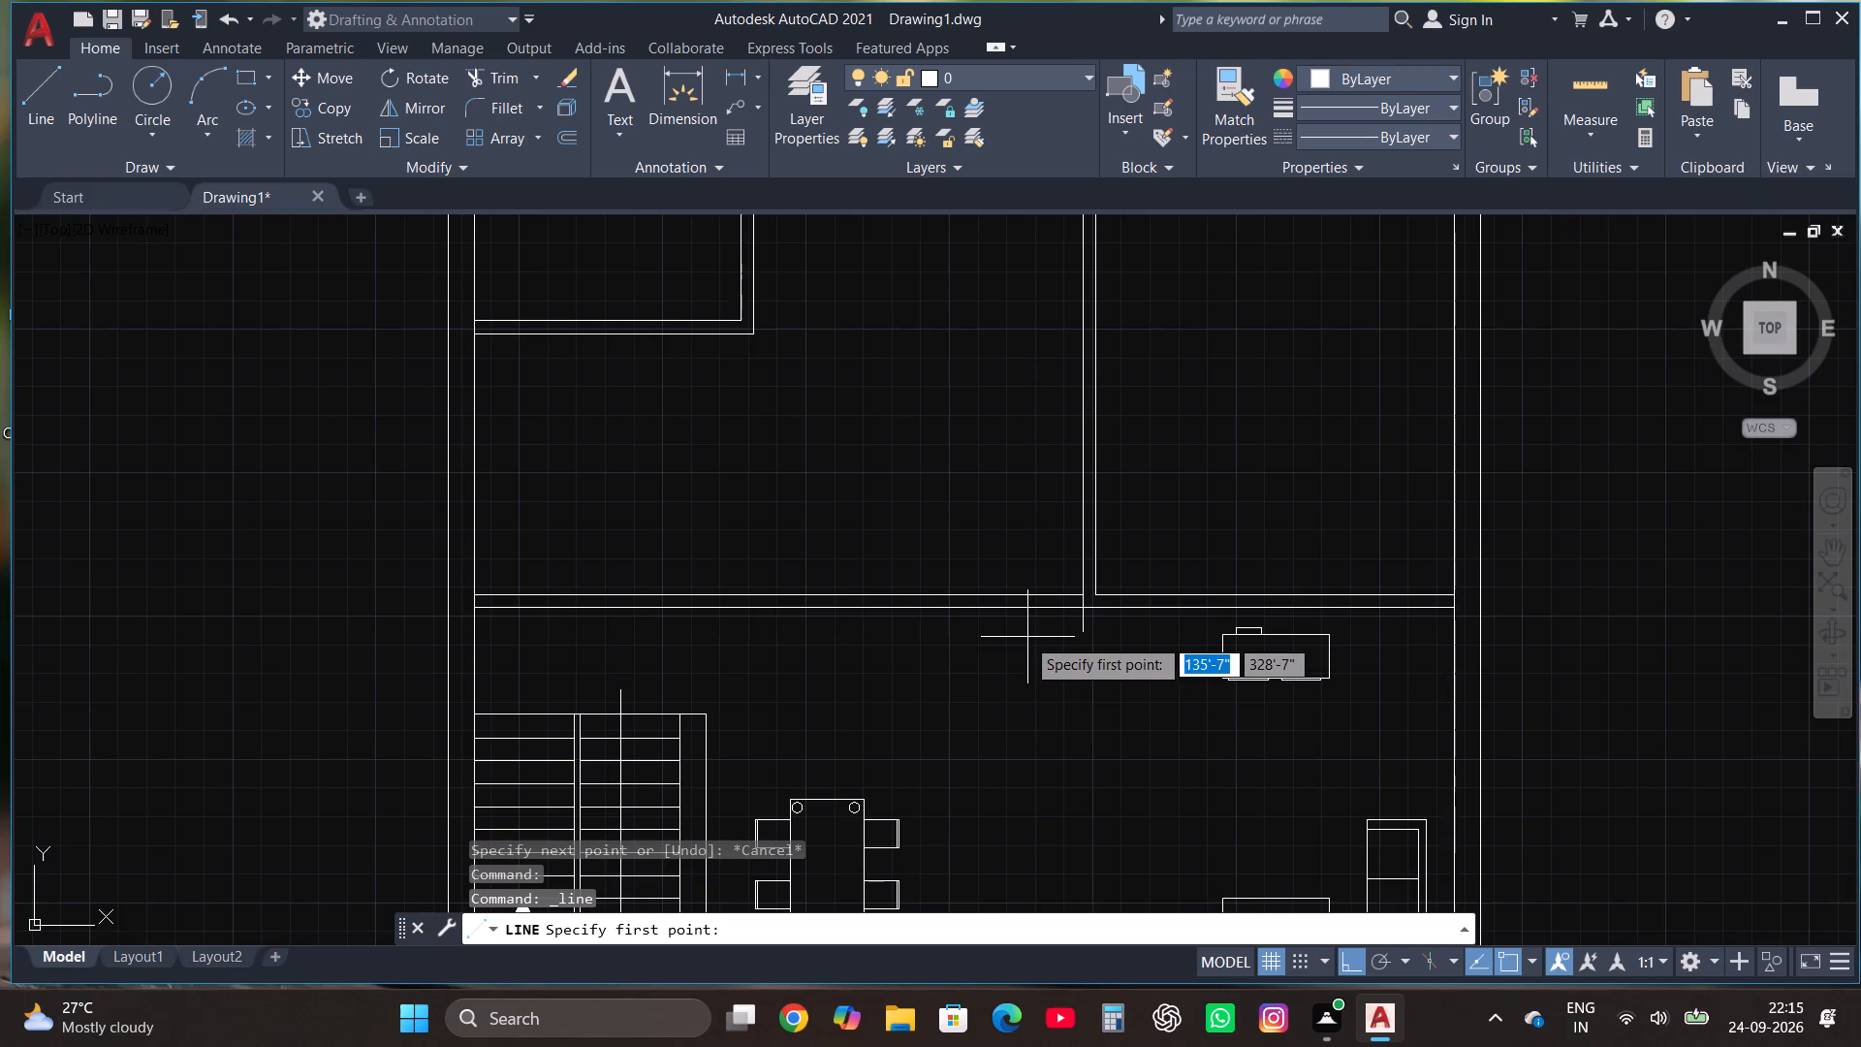
{"action": "left_click", "coordinate": [471, 591]}
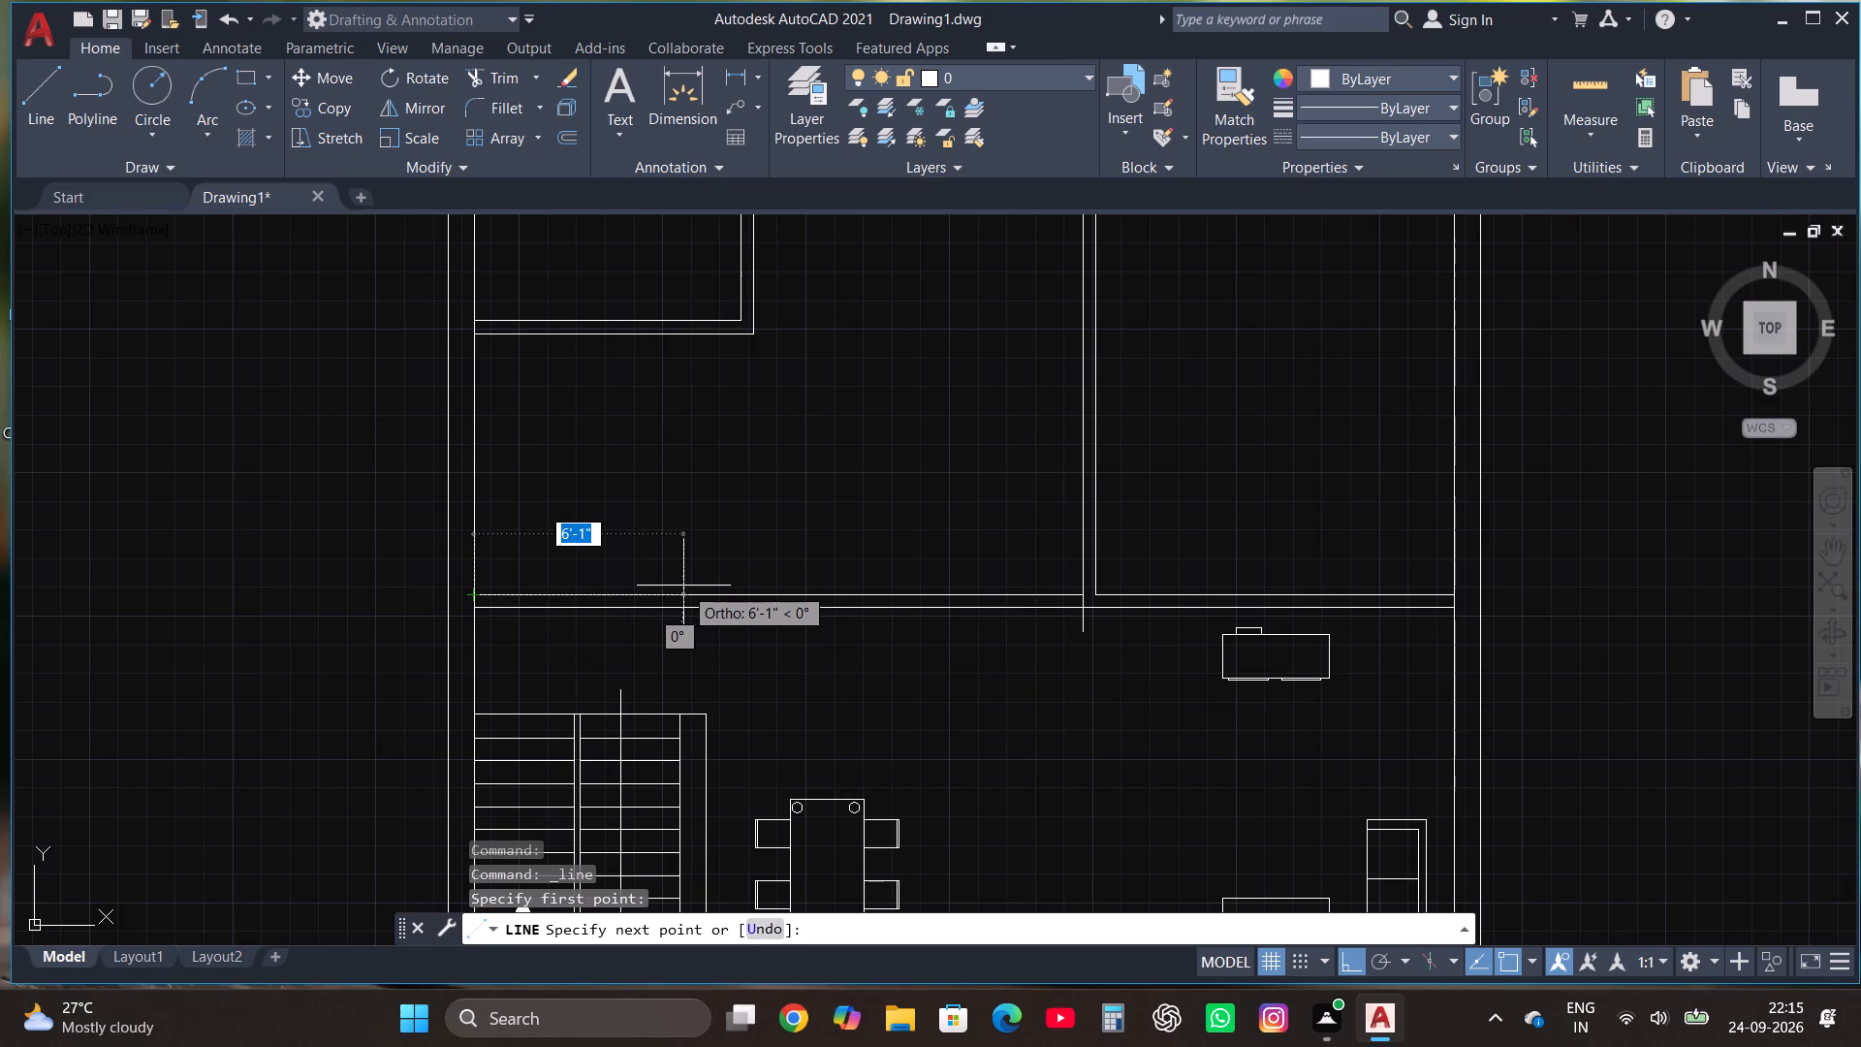
{"action": "type", "text": "12'7\""}
{"action": "key", "text": "Return"}
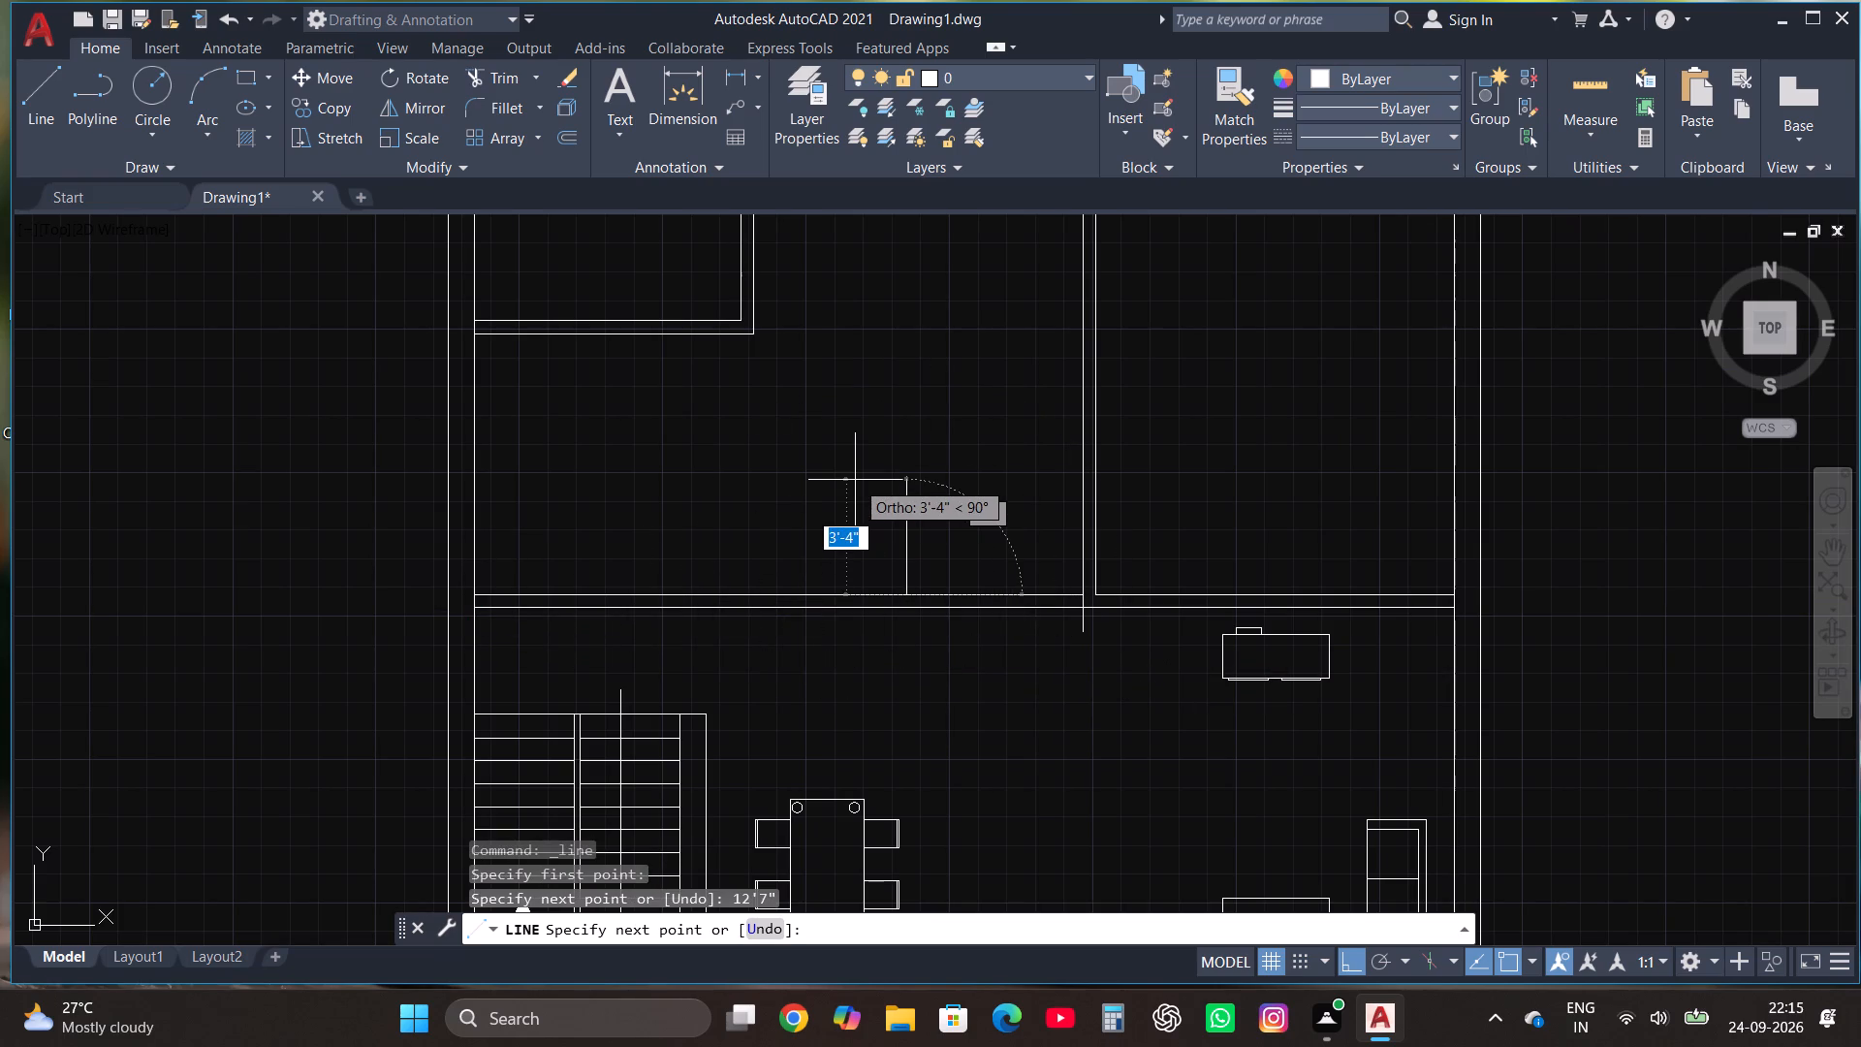
{"action": "left_click", "coordinate": [876, 634]}
{"action": "key", "text": "Escape"}
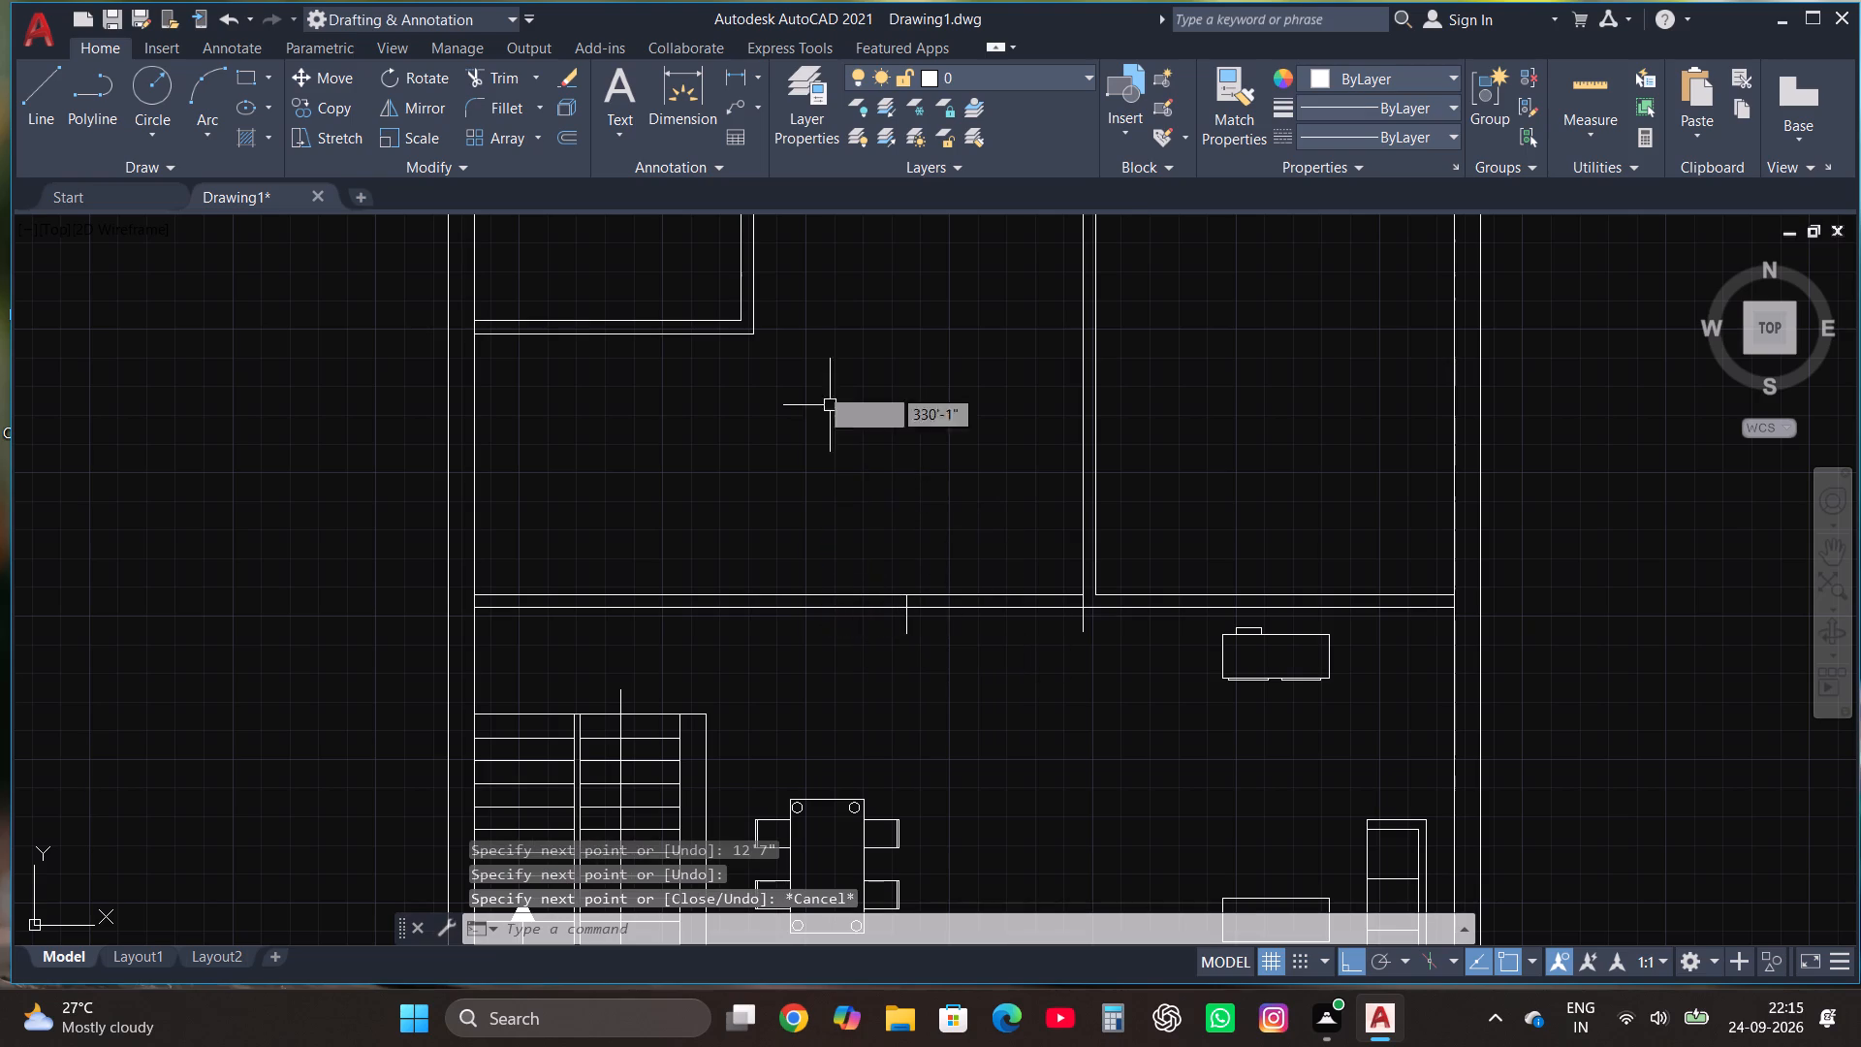
Trim both overhanging line ends and the two wall lines between them to open a passage into the living area.
{"action": "left_click", "coordinate": [485, 79]}
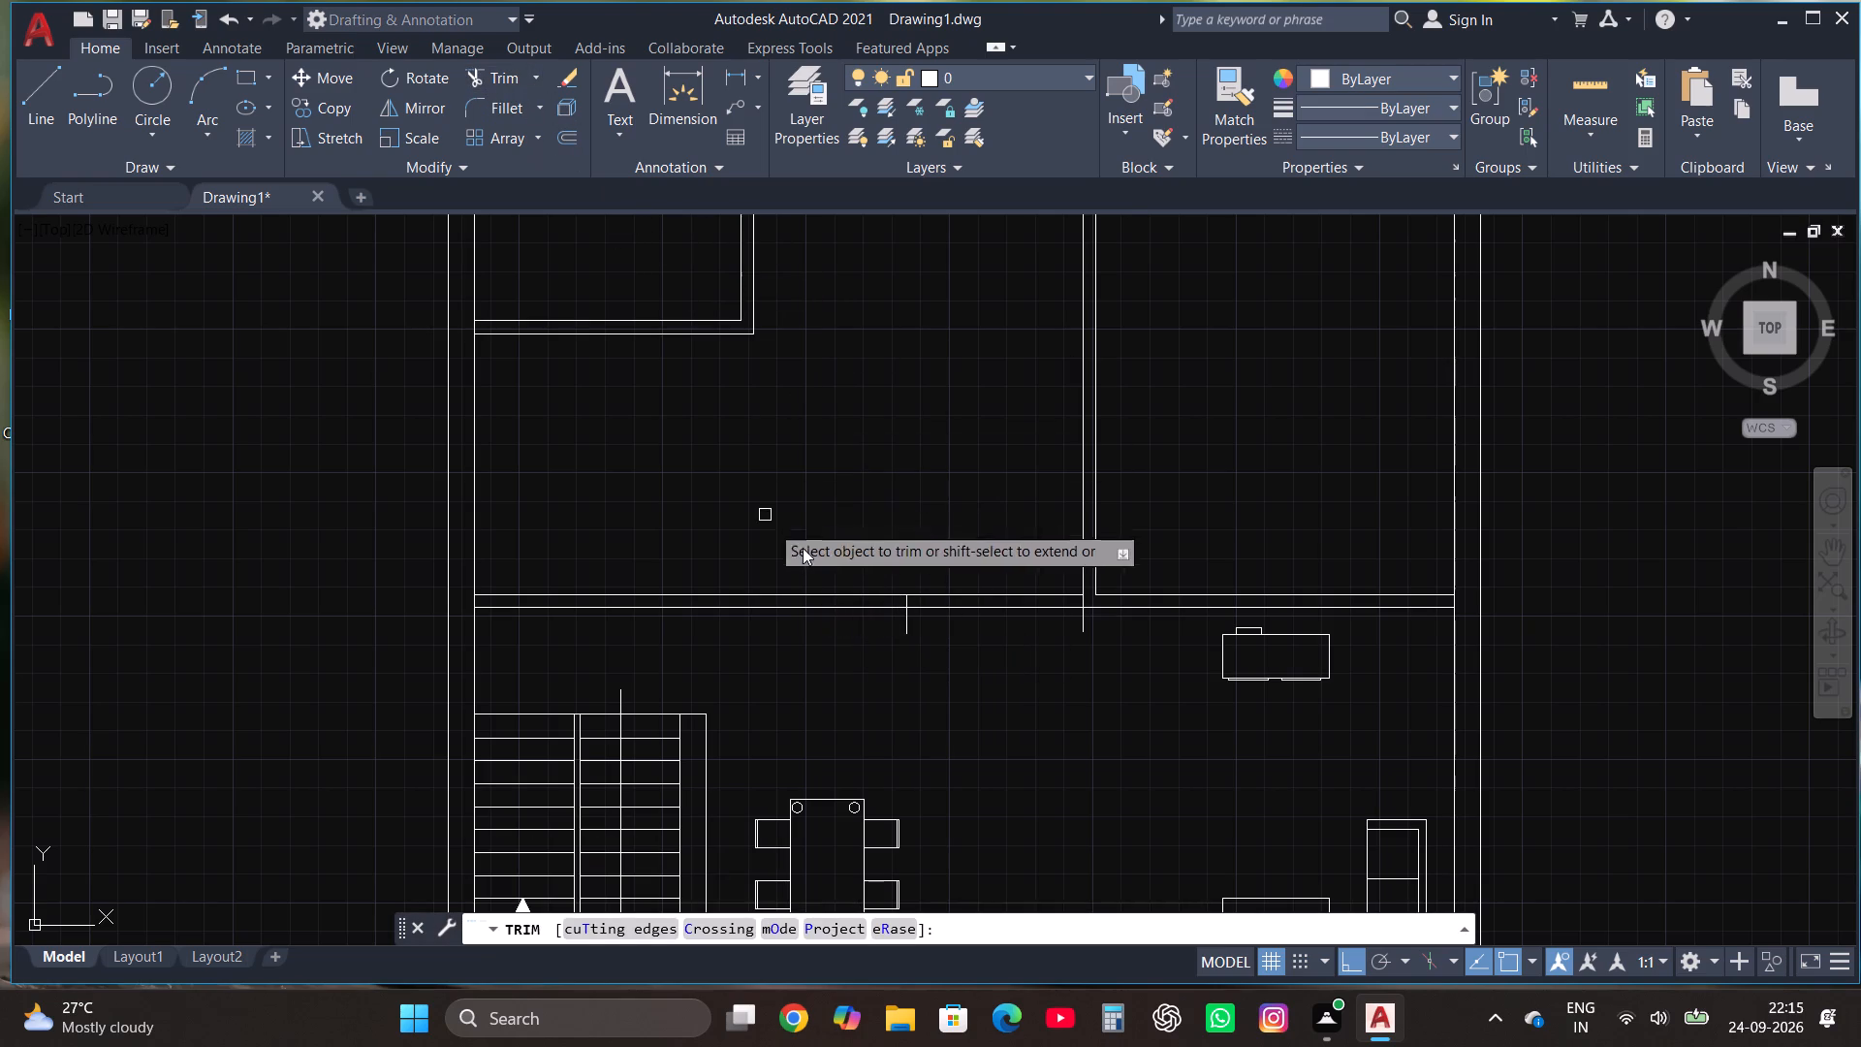
{"action": "left_click", "coordinate": [905, 623]}
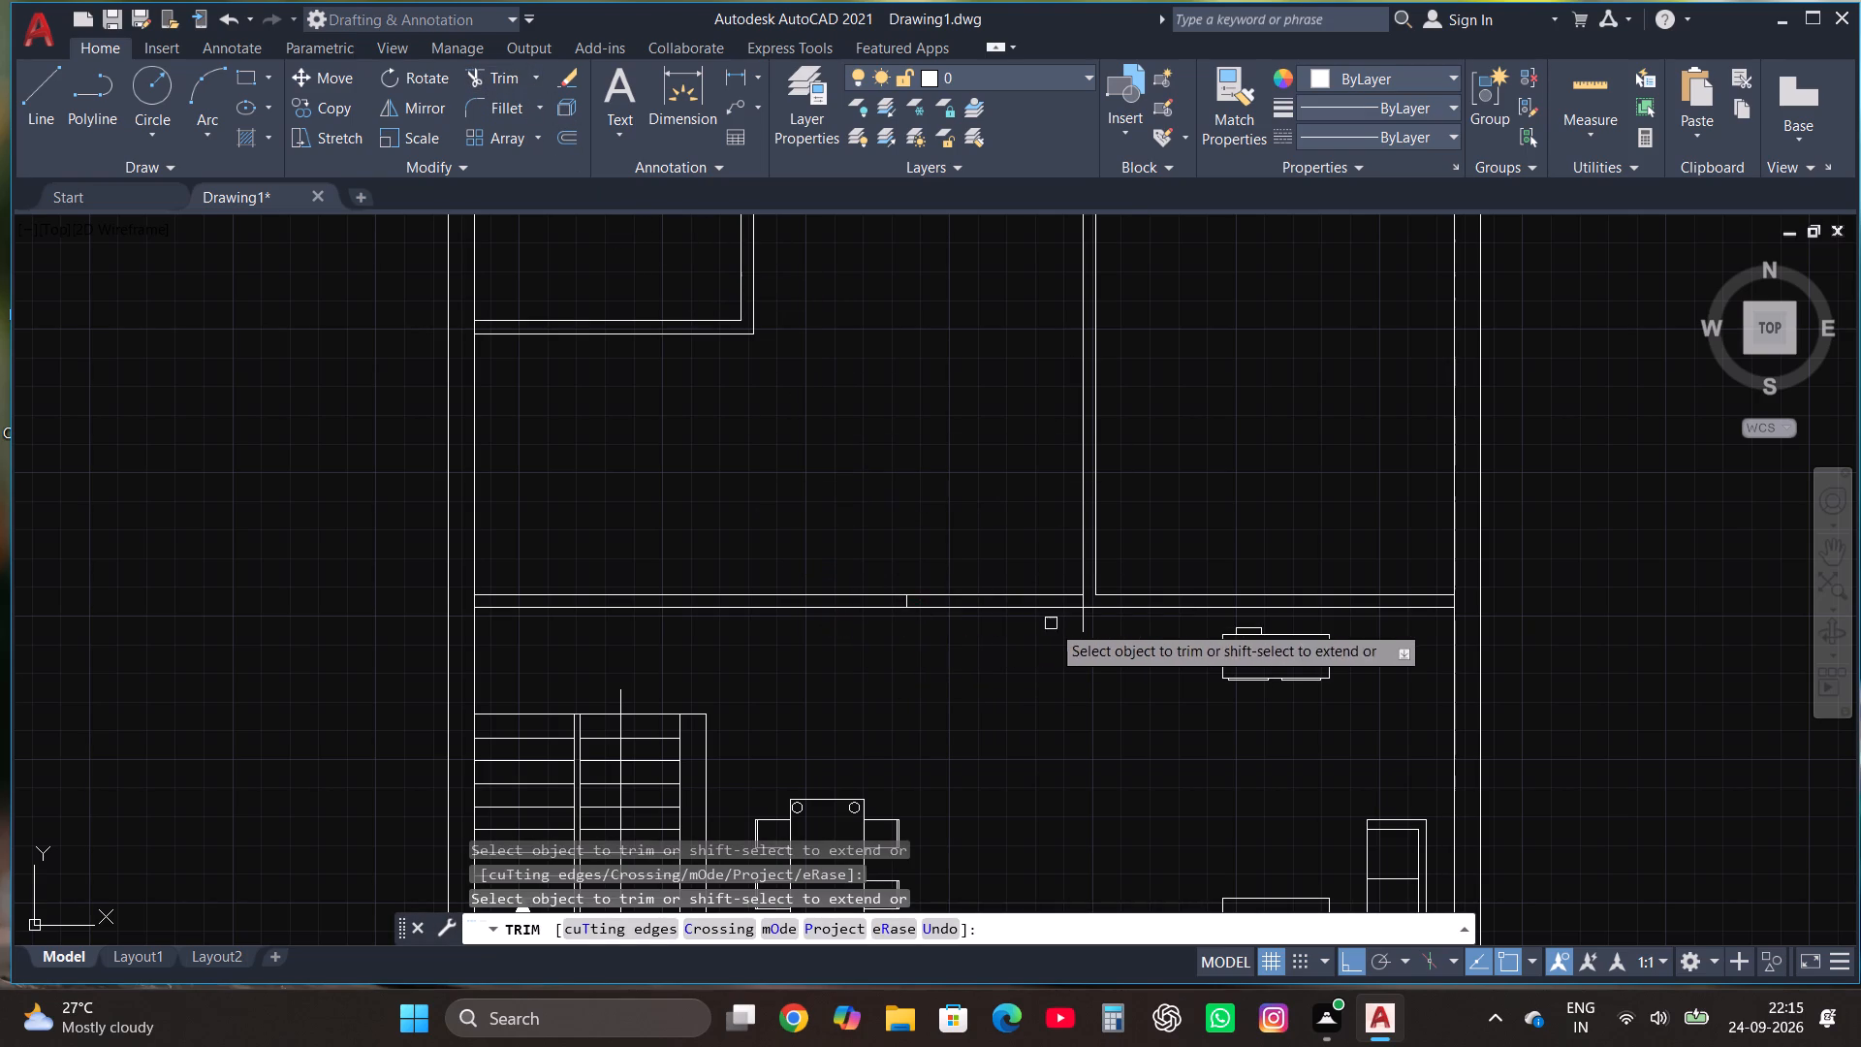
{"action": "left_click", "coordinate": [1078, 623]}
{"action": "left_click_drag", "start_coordinate": [967, 698], "coordinate": [976, 599]}
{"action": "left_click_drag", "start_coordinate": [982, 524], "coordinate": [991, 661]}
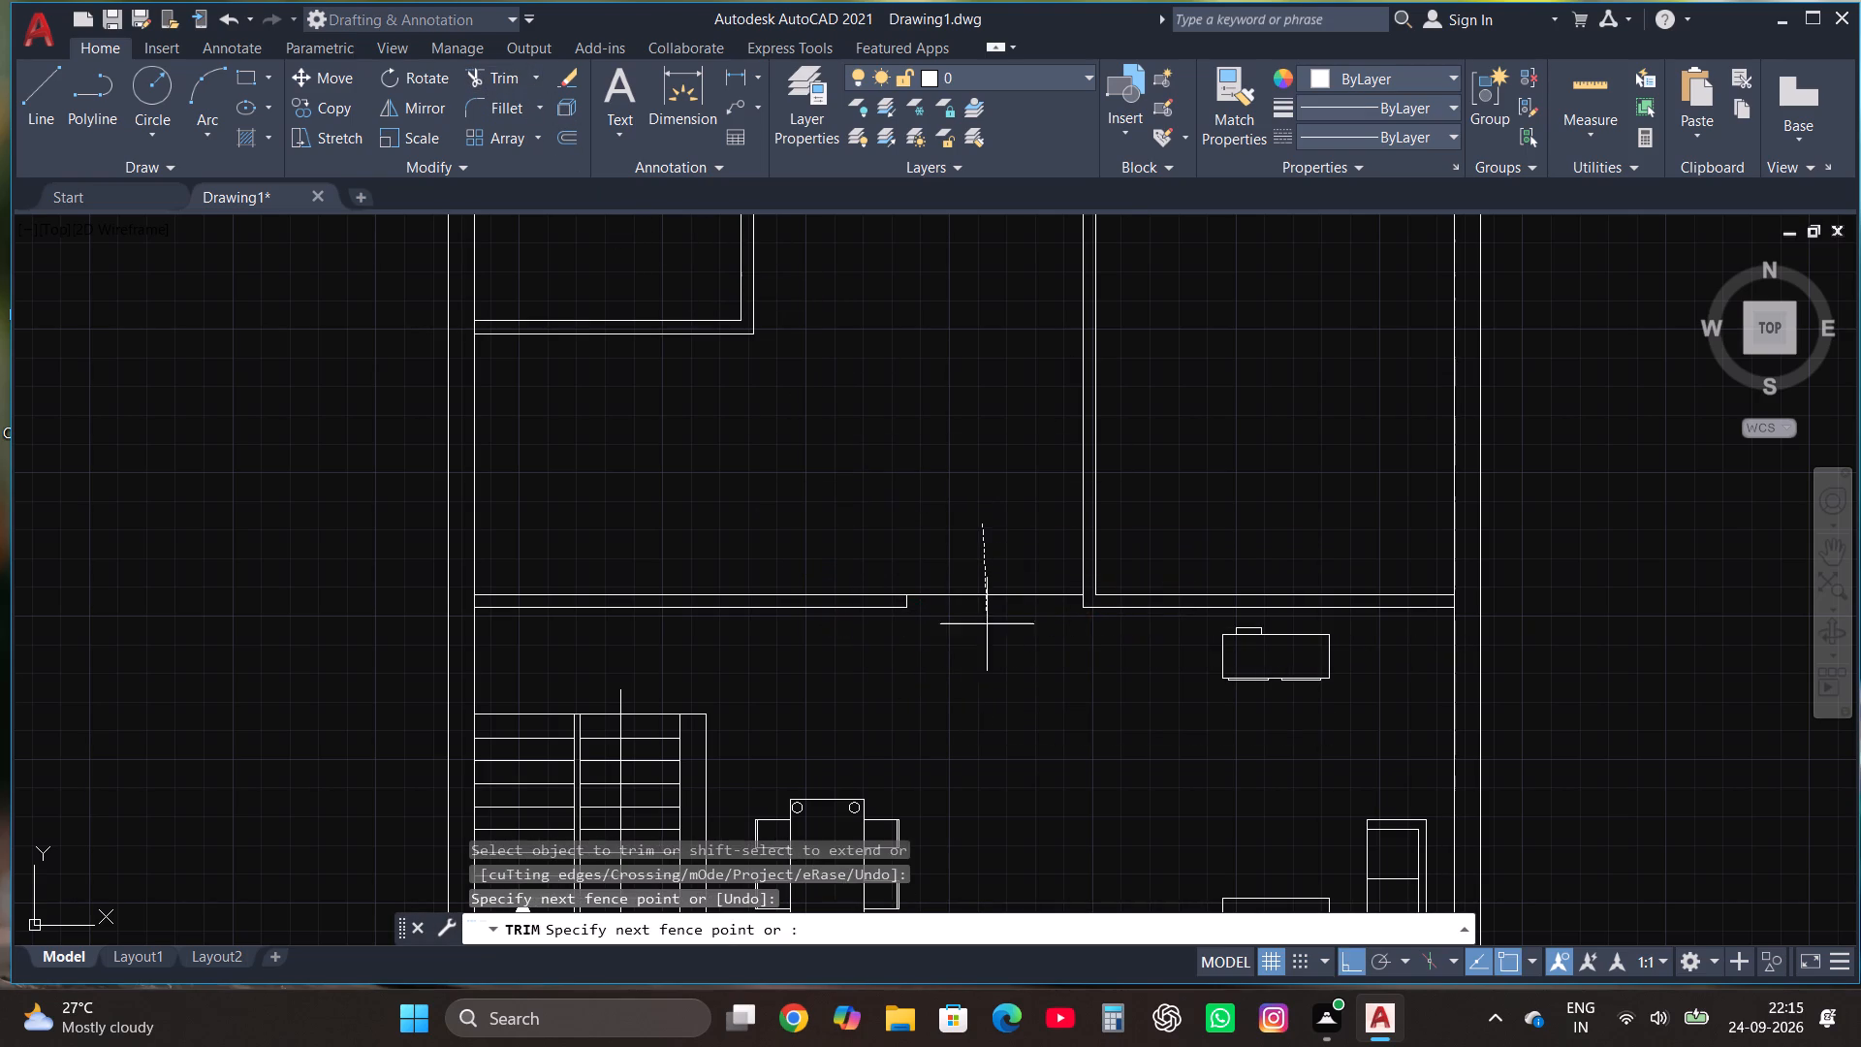
{"action": "left_click_drag", "start_coordinate": [991, 661], "coordinate": [991, 680]}
{"action": "key", "text": "Escape"}
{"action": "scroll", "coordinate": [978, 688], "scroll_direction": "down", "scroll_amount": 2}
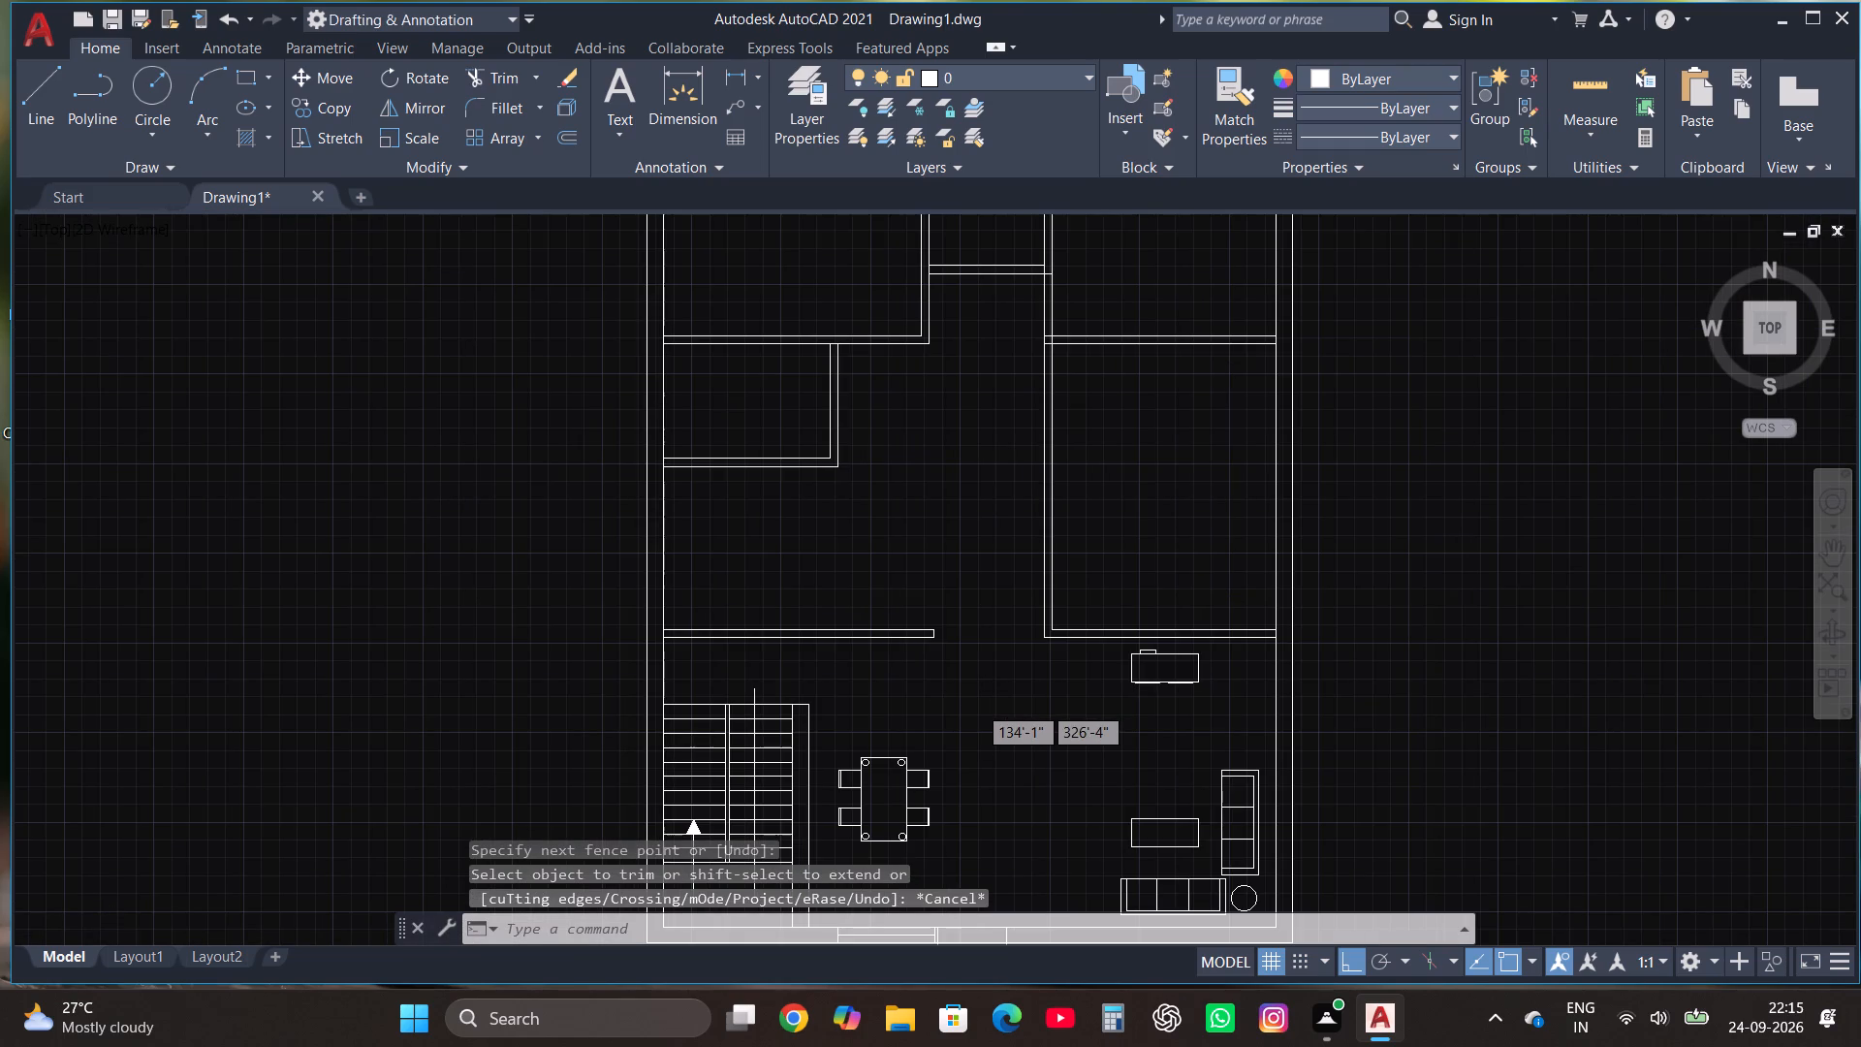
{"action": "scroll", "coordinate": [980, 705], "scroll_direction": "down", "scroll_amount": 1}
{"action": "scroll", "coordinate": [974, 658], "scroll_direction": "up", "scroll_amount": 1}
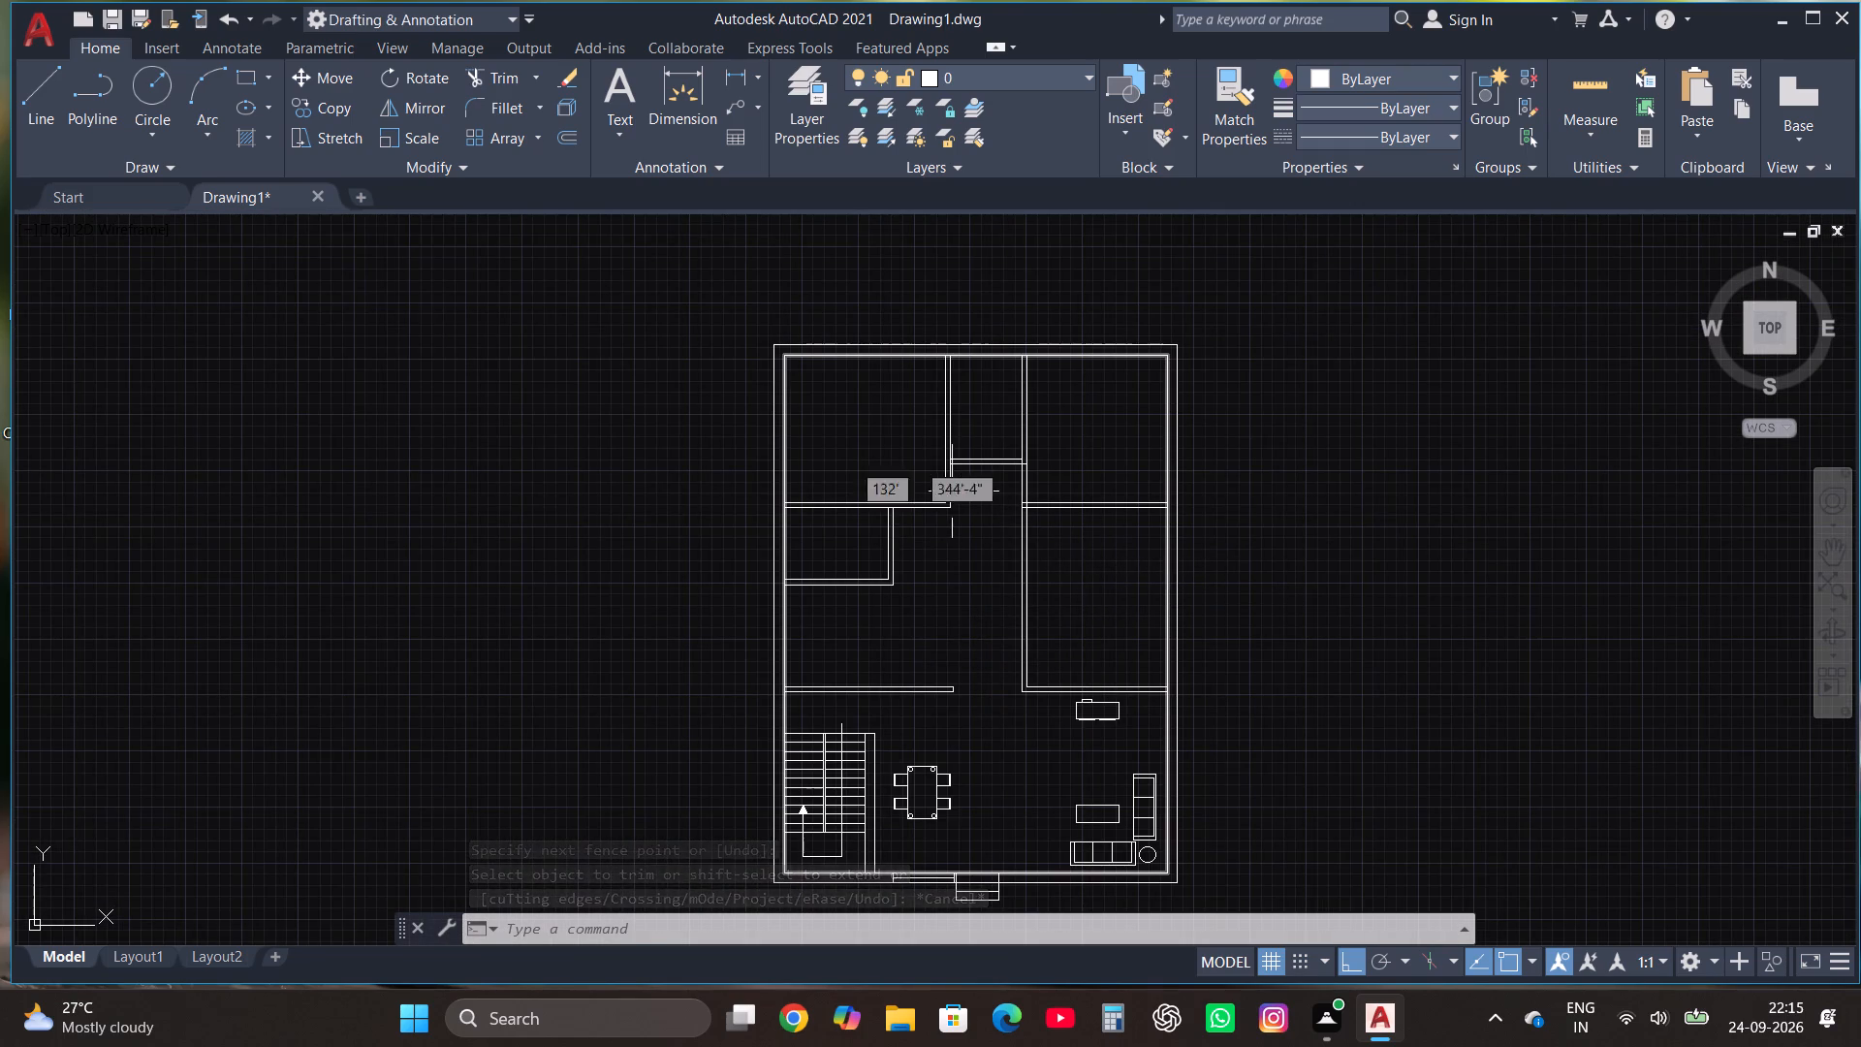
Draw a 2' line down the left inner wall from the small left room's lower wall corner.
{"action": "left_click", "coordinate": [45, 82]}
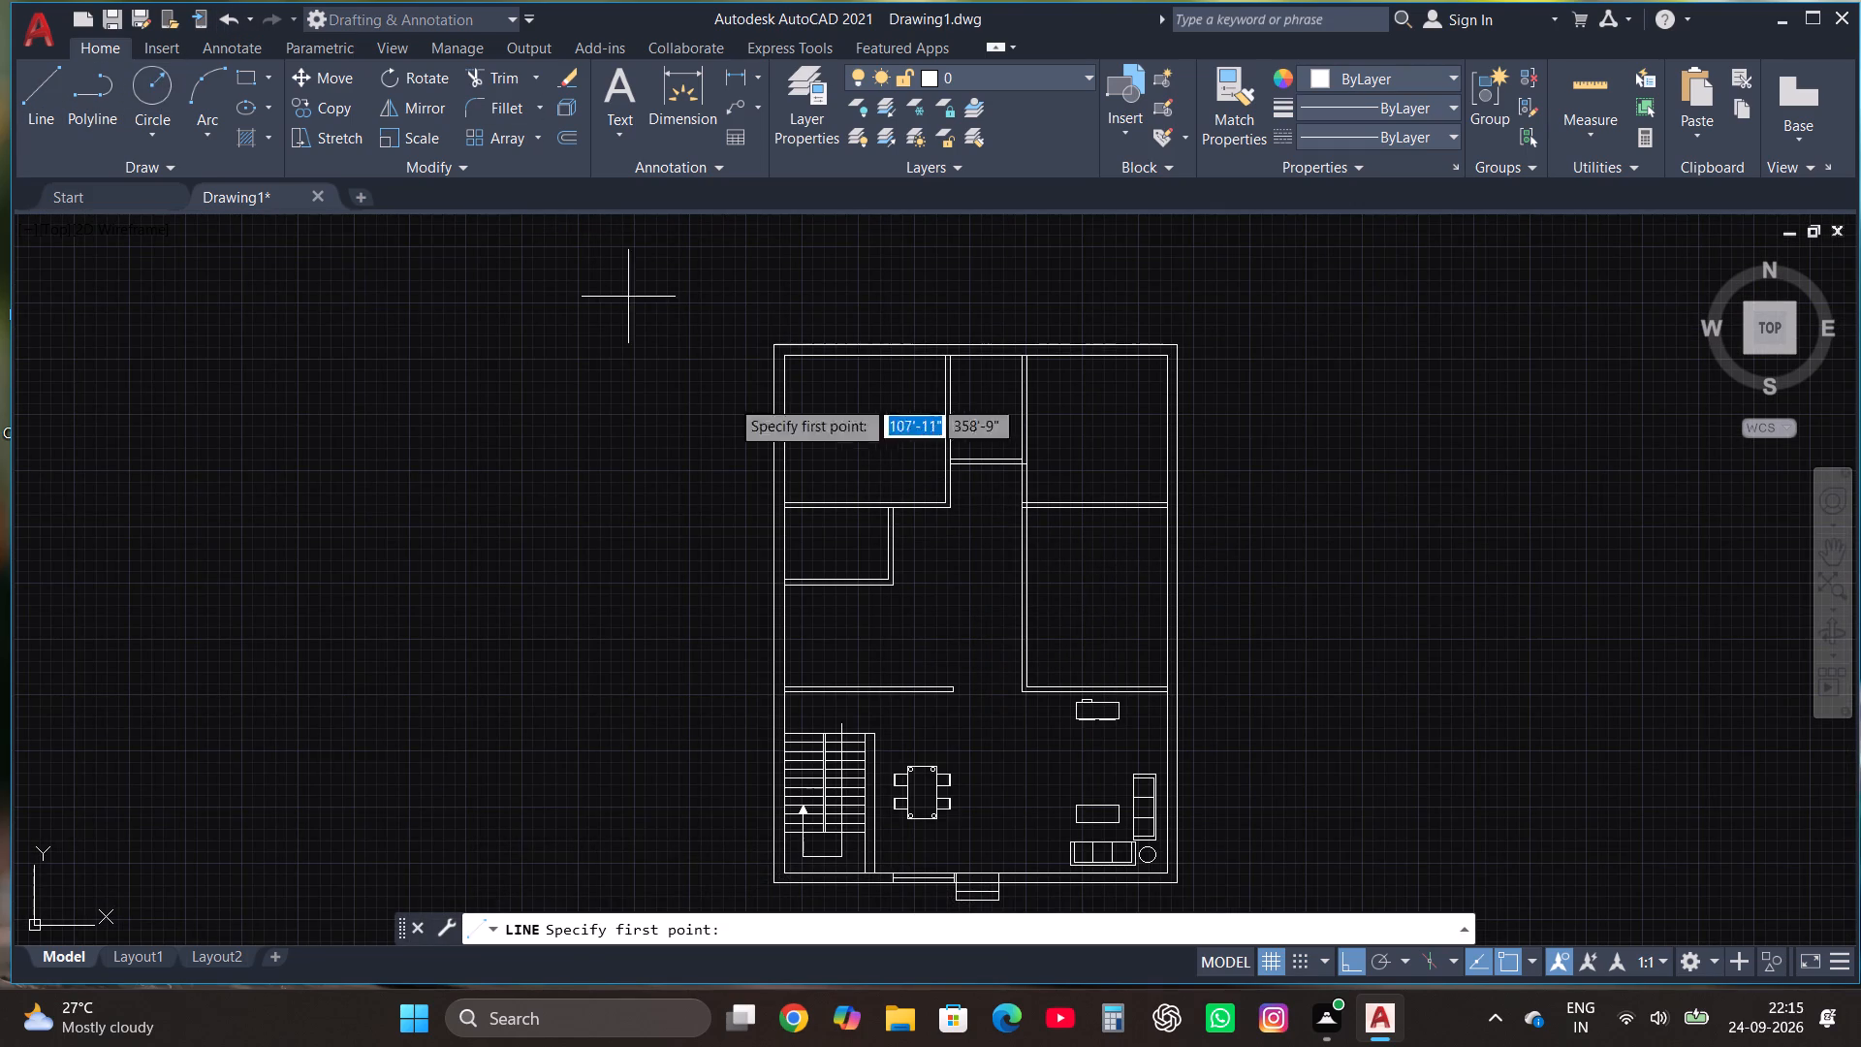
{"action": "scroll", "coordinate": [822, 616], "scroll_direction": "up", "scroll_amount": 1}
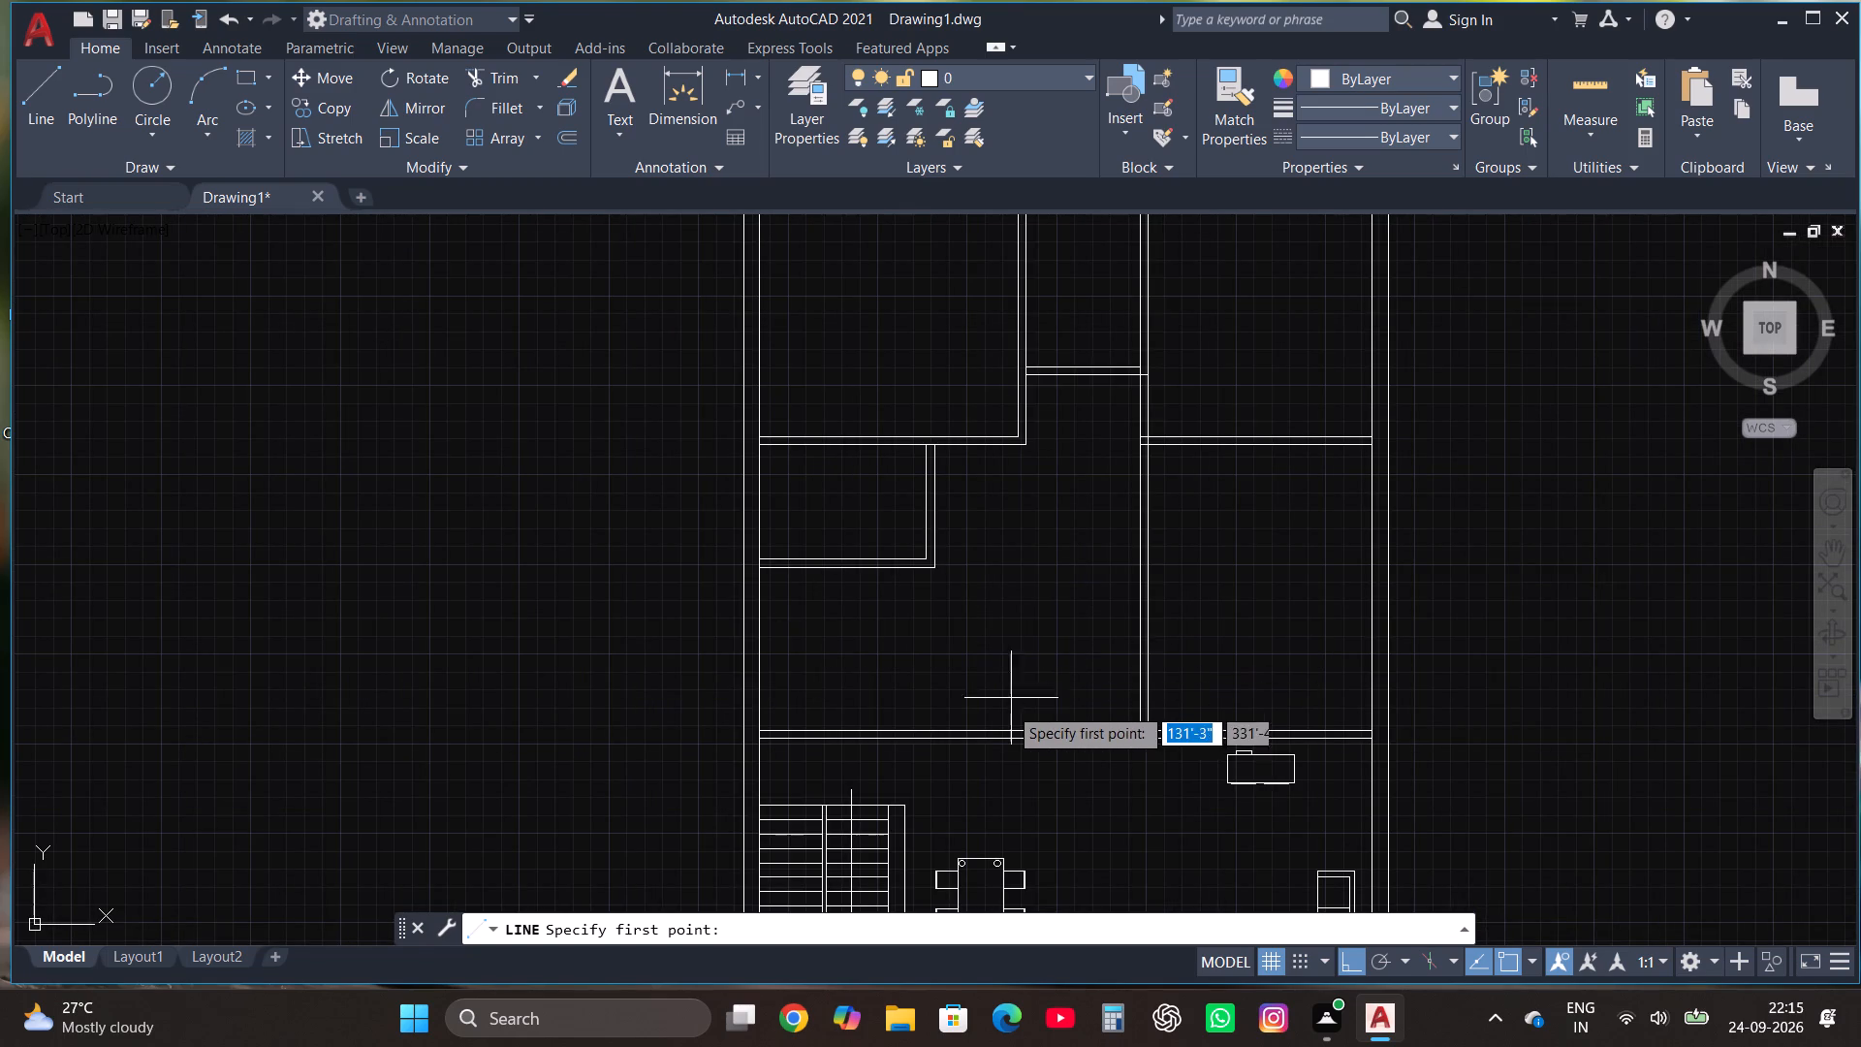
{"action": "left_click", "coordinate": [759, 568]}
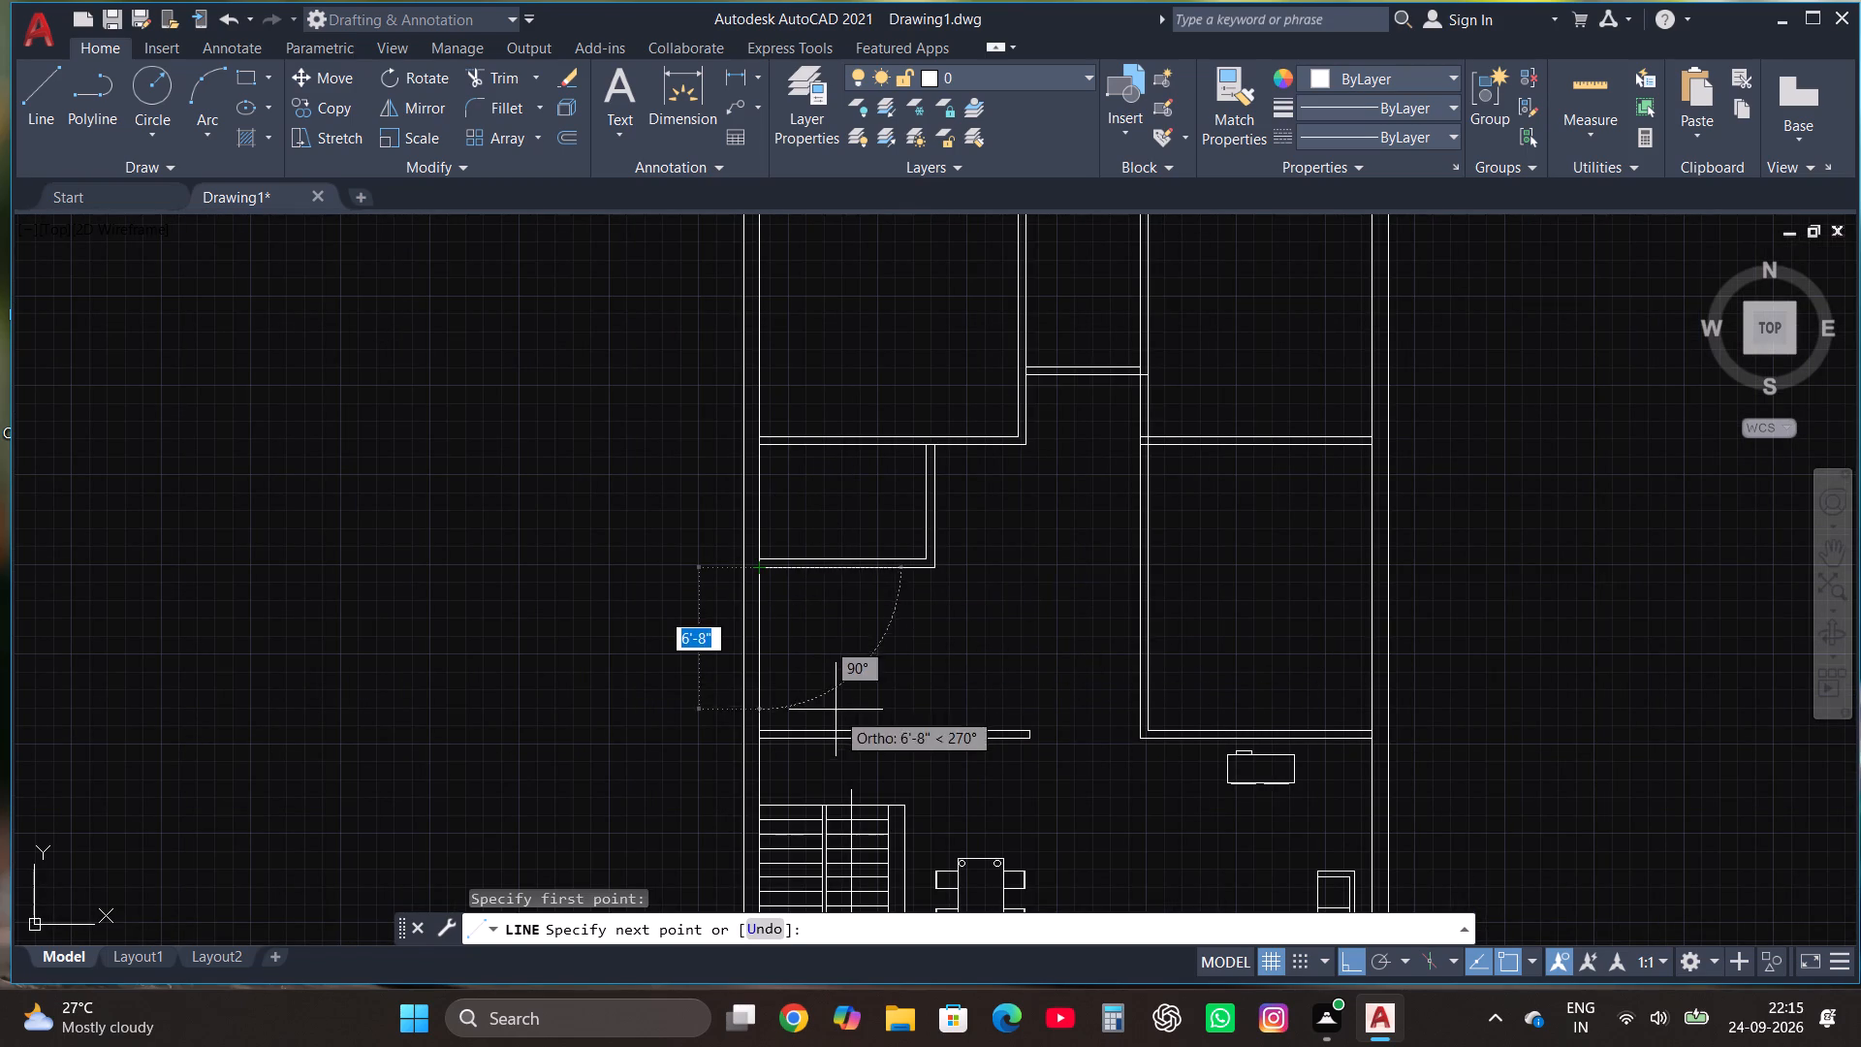
{"action": "type", "text": "2'"}
{"action": "key", "text": "Return"}
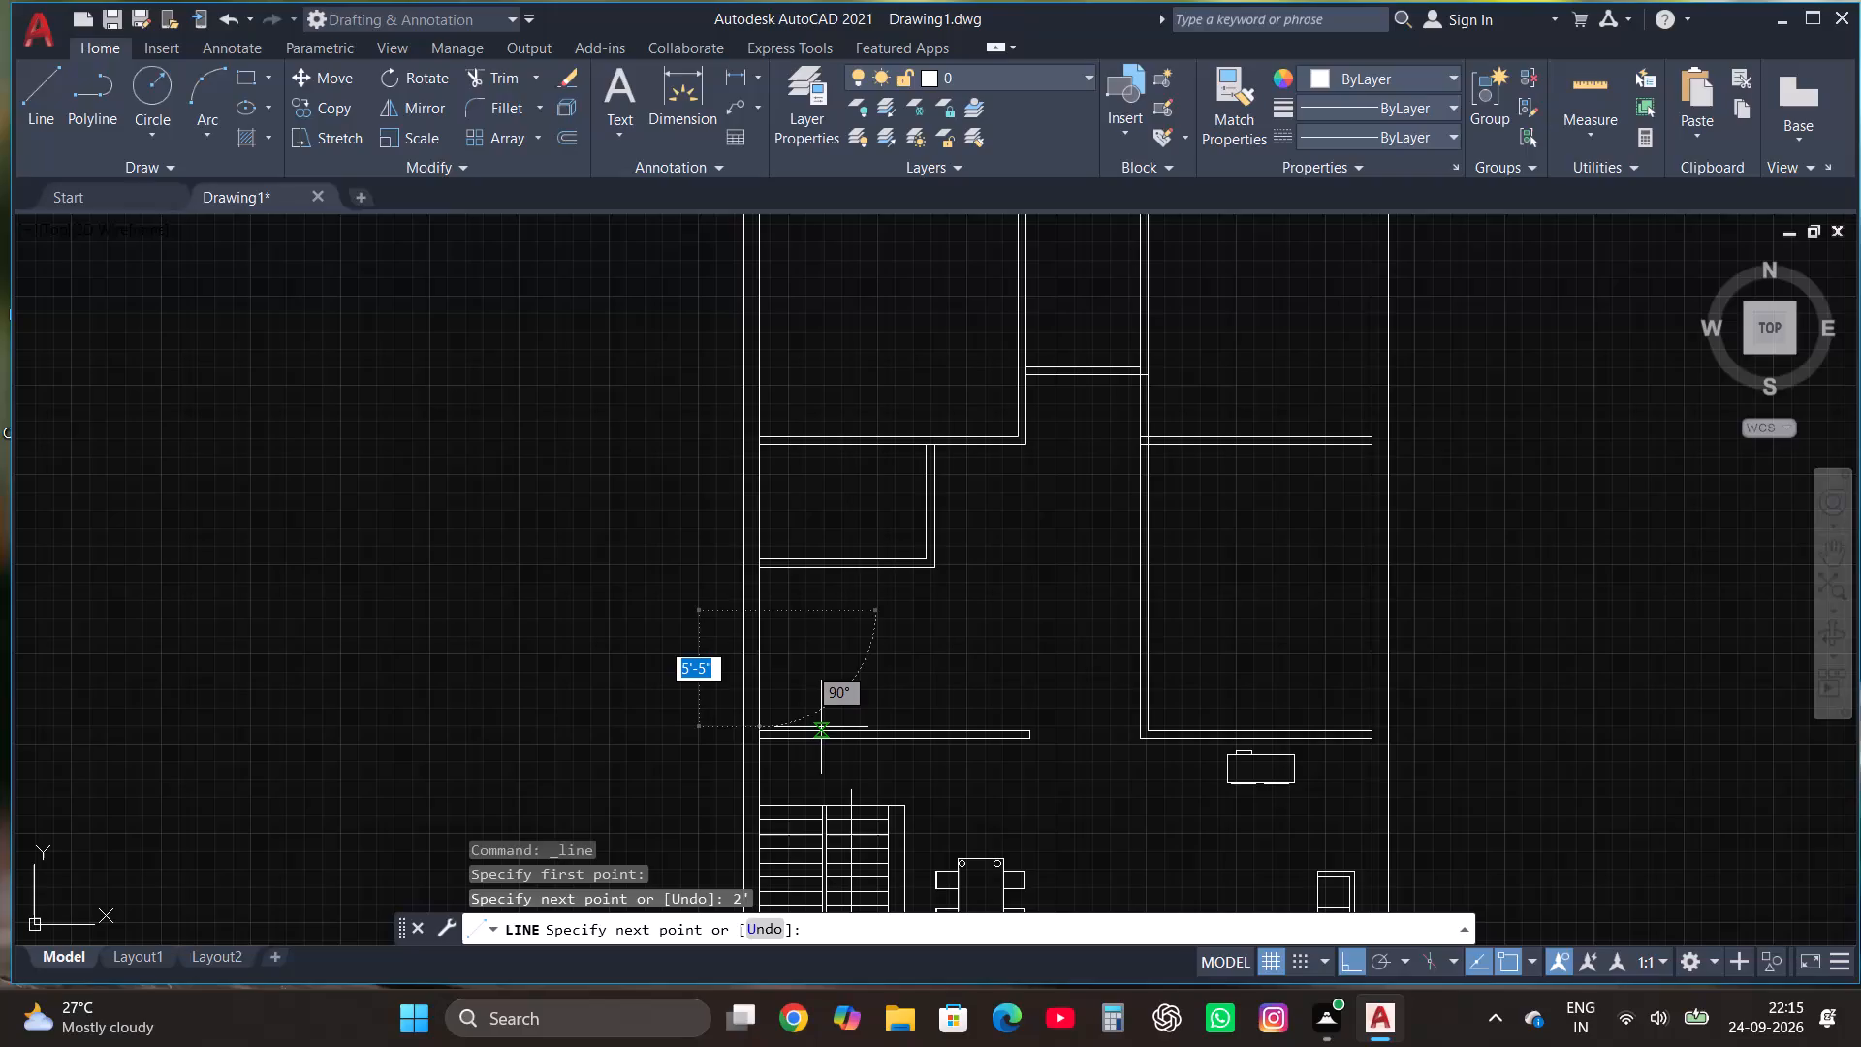
{"action": "key", "text": "Escape"}
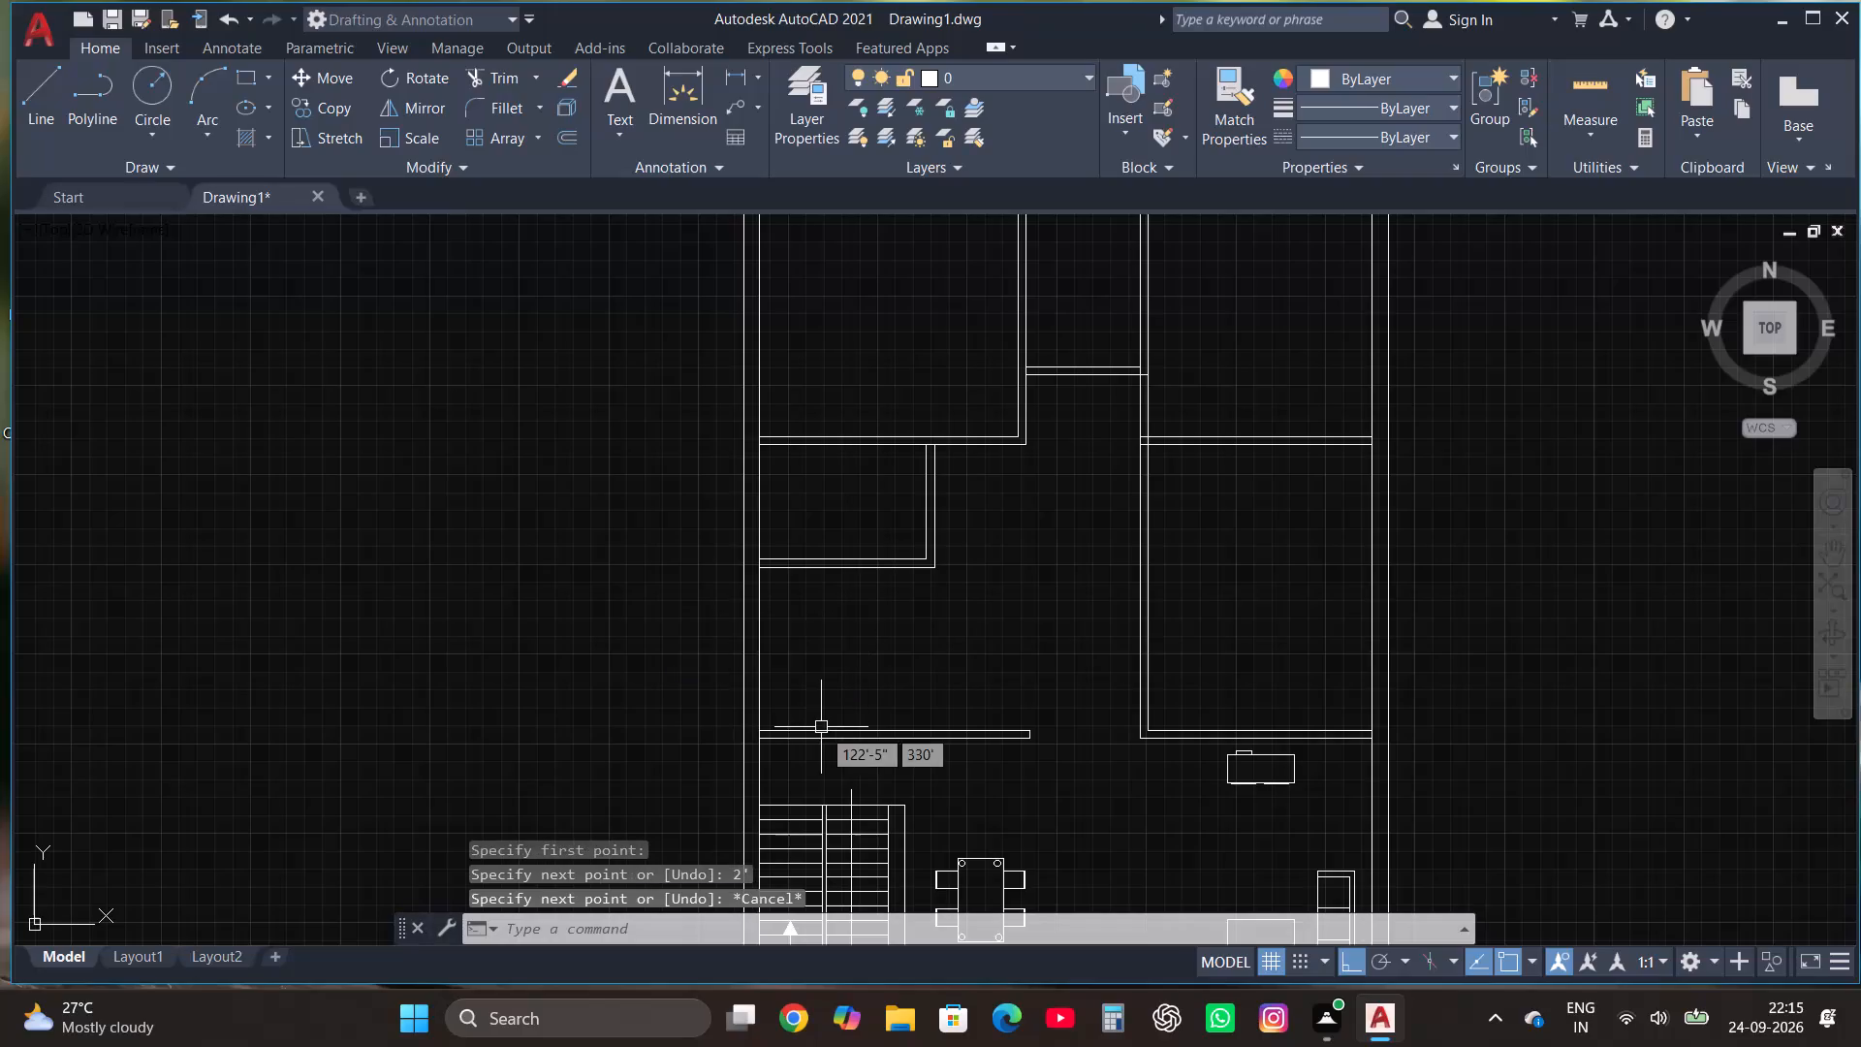
Draw a line from the small left room's lower outer corner 2' along its wall and about 4'-6" down.
{"action": "left_click", "coordinate": [55, 82]}
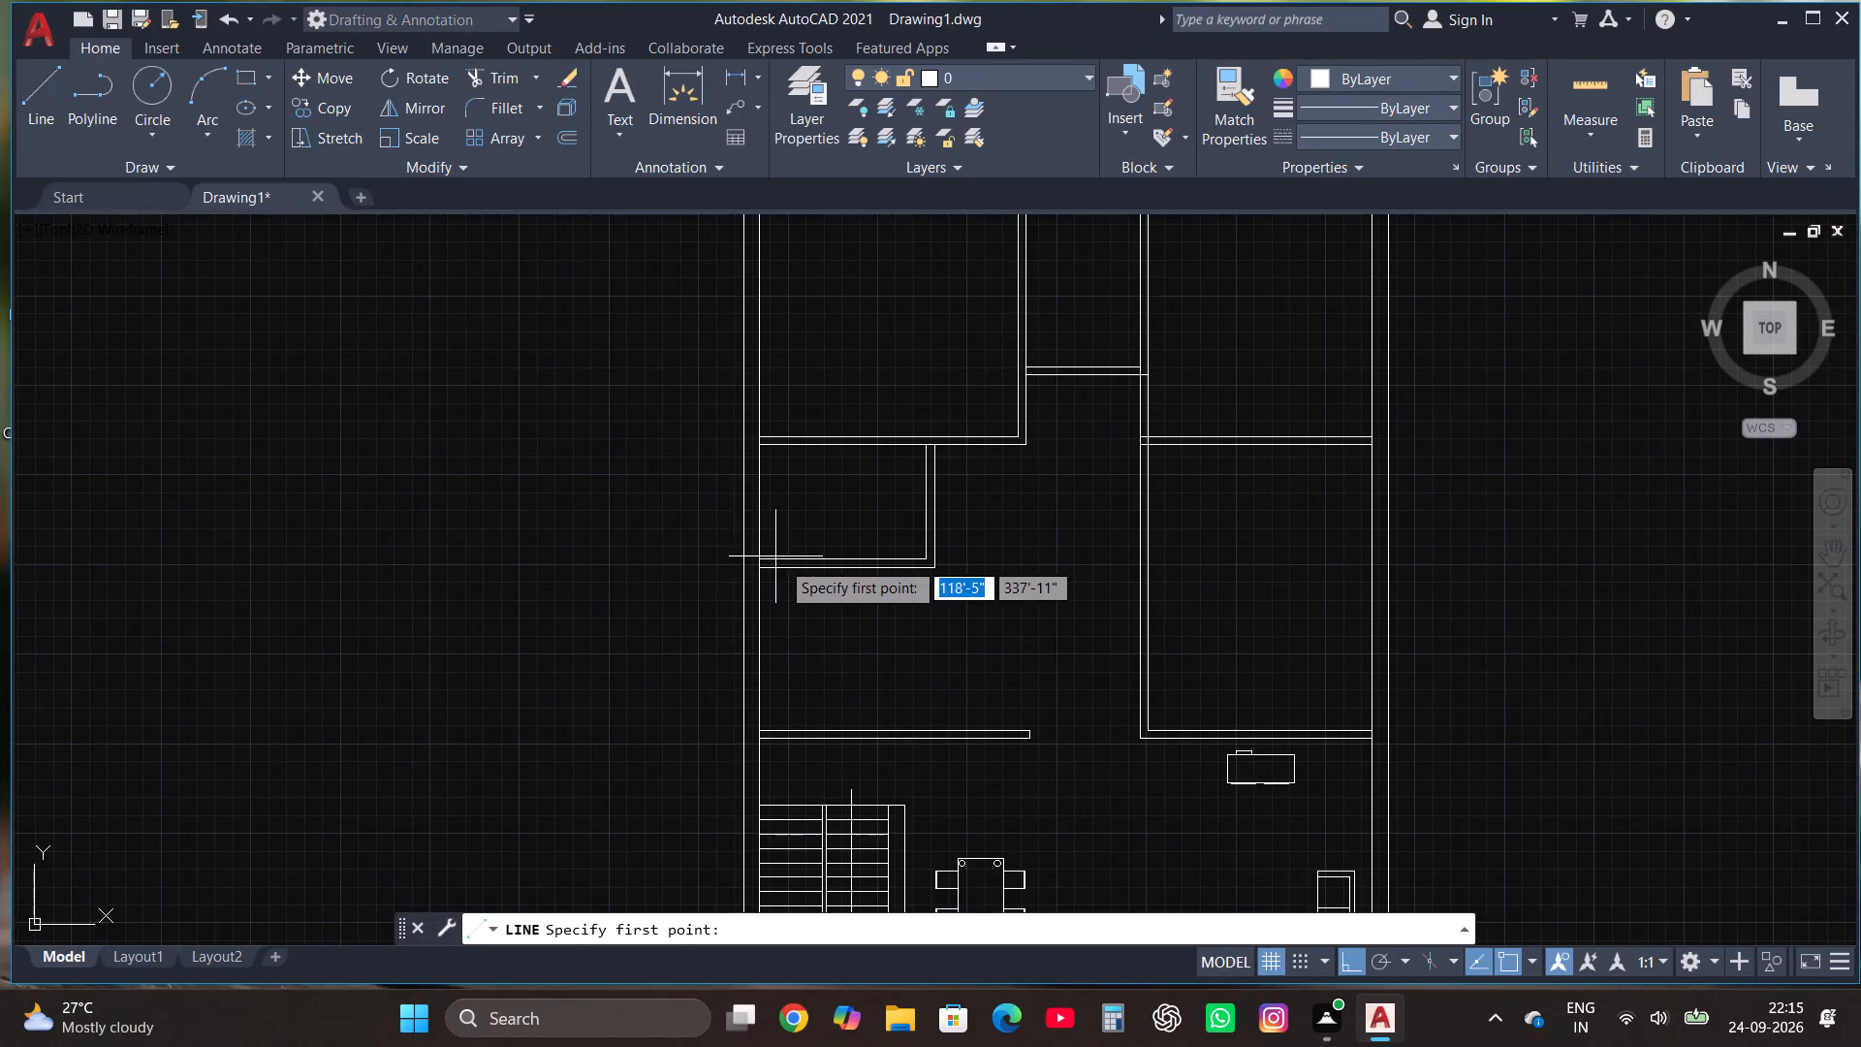
{"action": "scroll", "coordinate": [780, 563], "scroll_direction": "up", "scroll_amount": 1}
{"action": "left_click", "coordinate": [742, 571]}
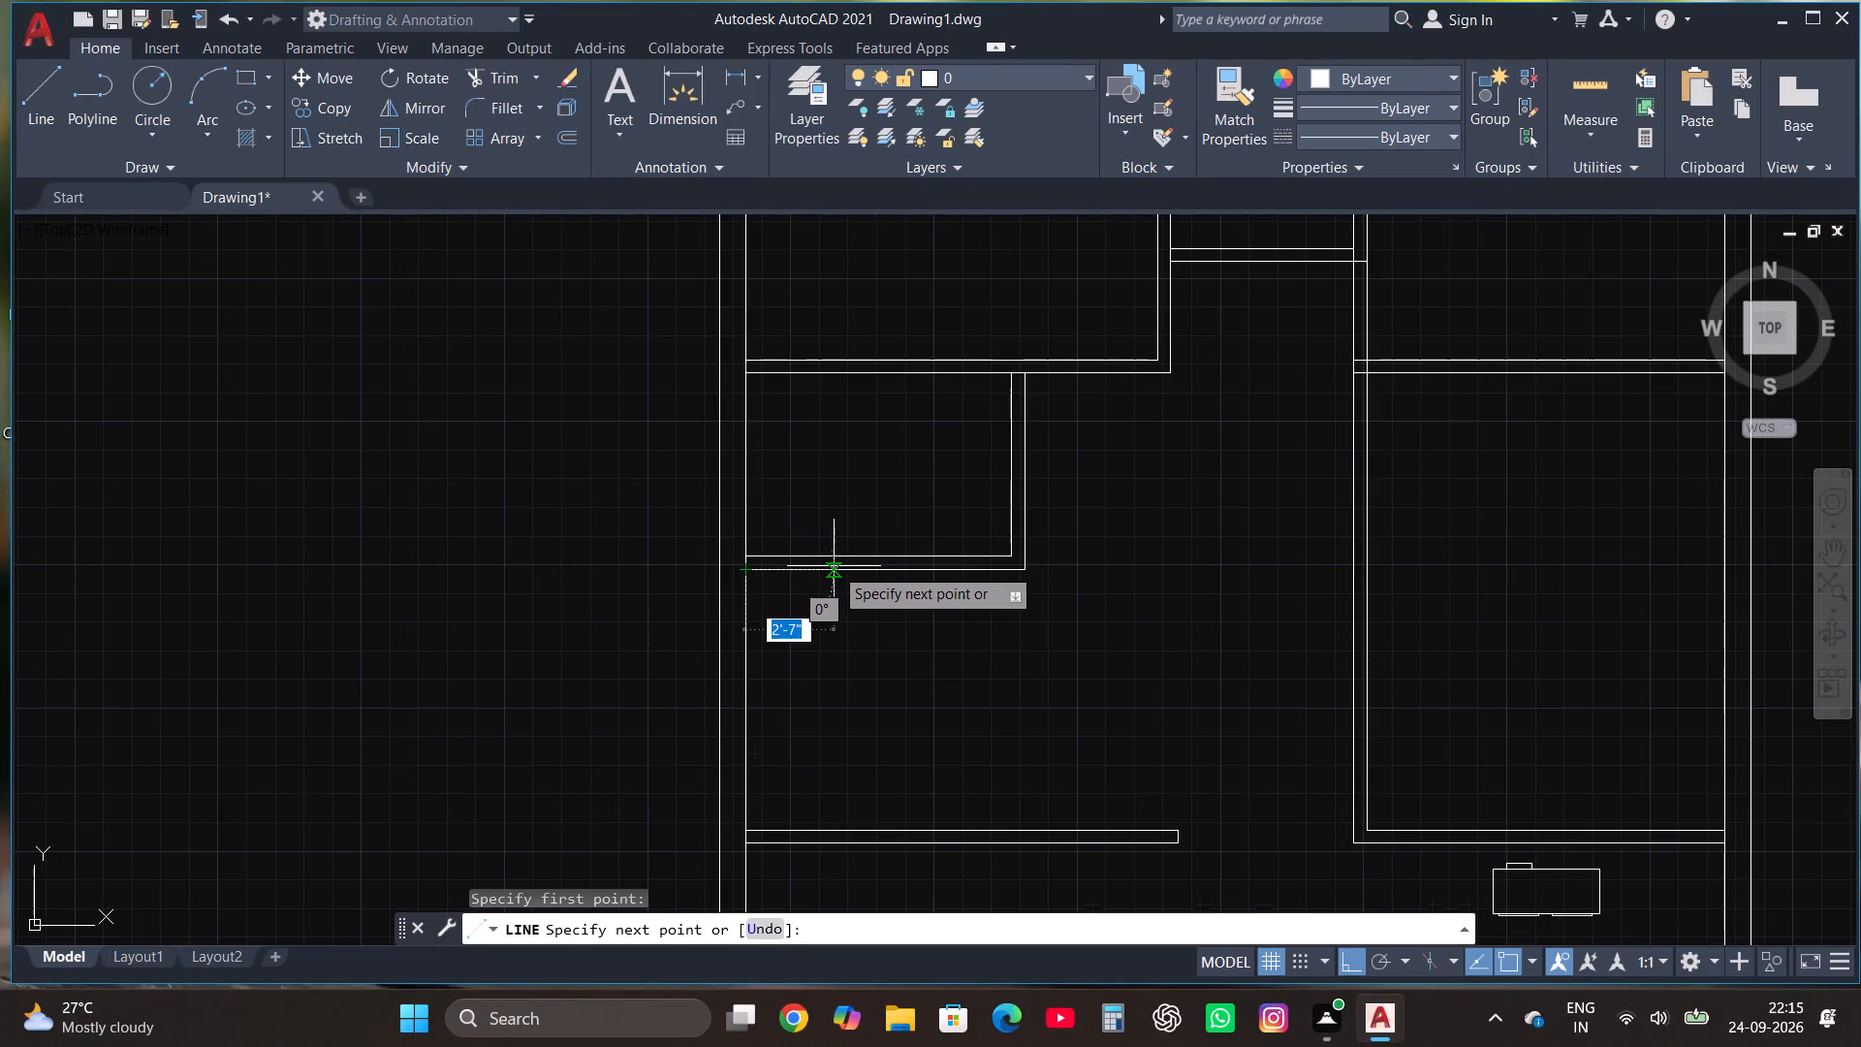
{"action": "key", "text": "2"}
{"action": "key", "text": "apostrophe"}
{"action": "key", "text": "Return"}
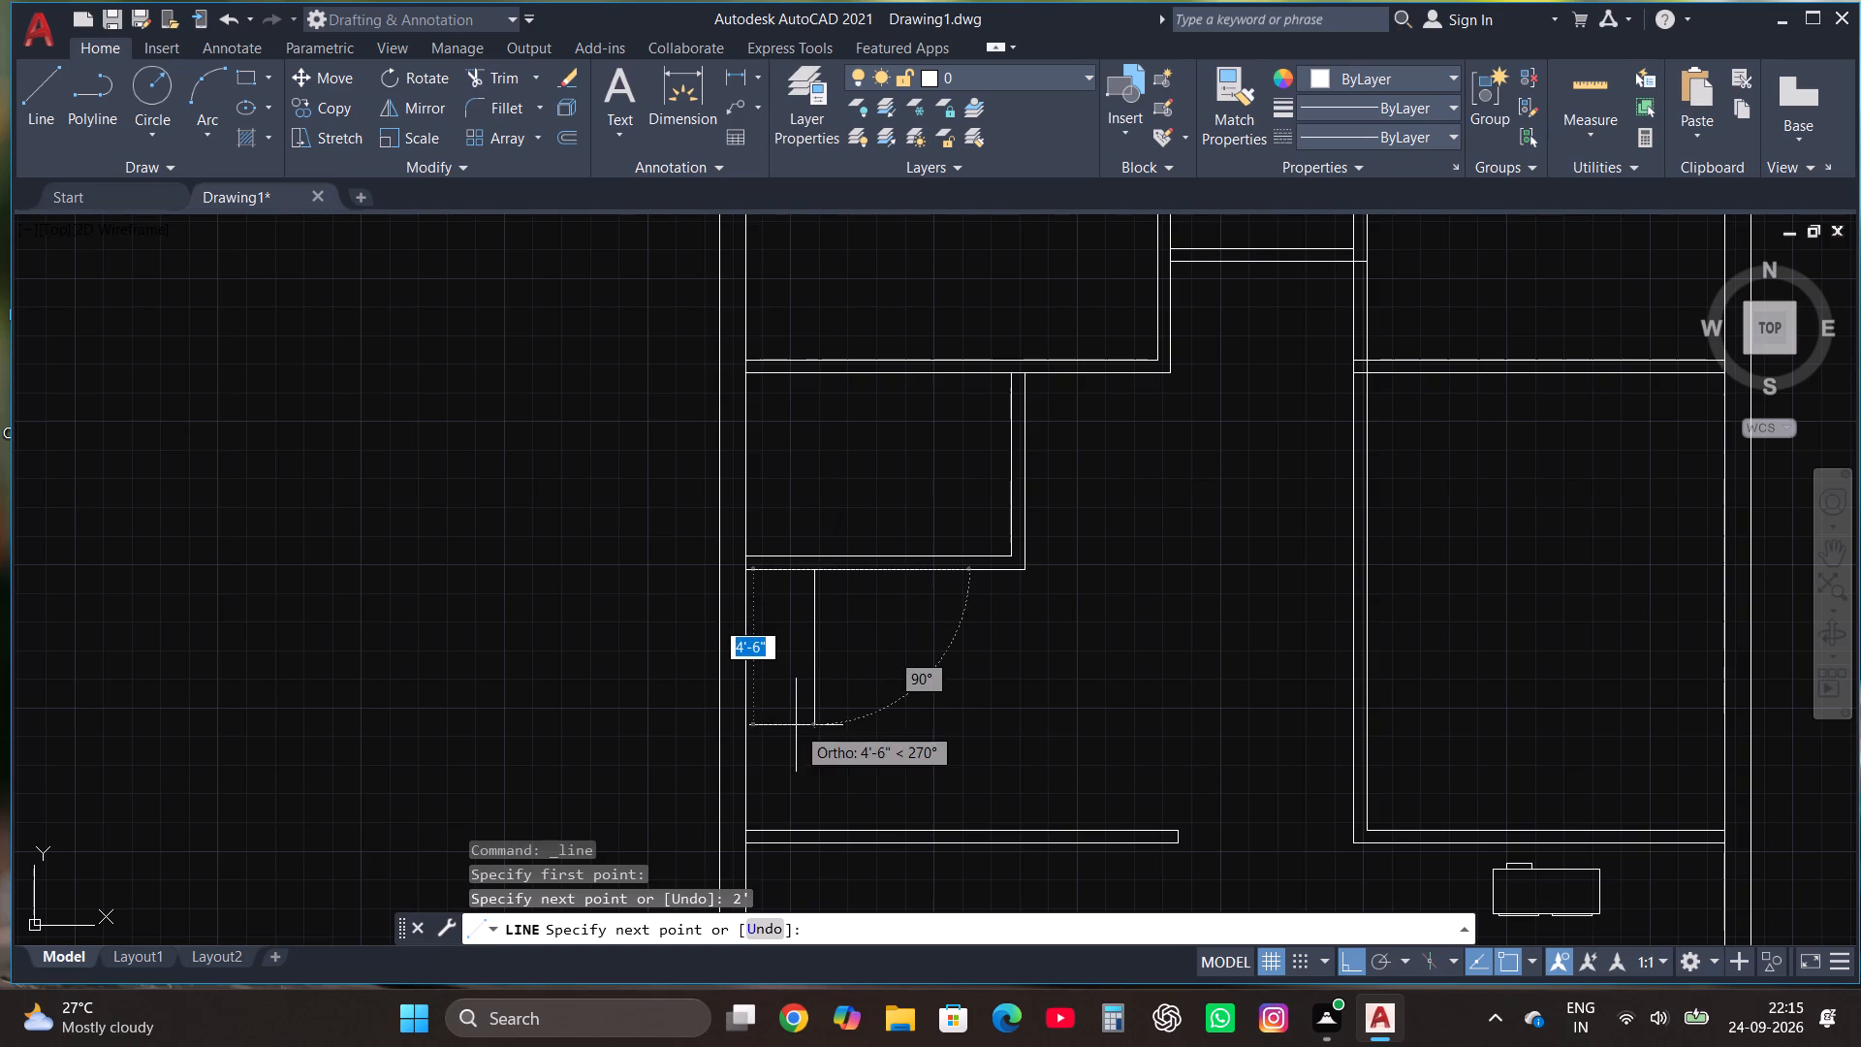
{"action": "left_click", "coordinate": [796, 725]}
{"action": "key", "text": "Escape"}
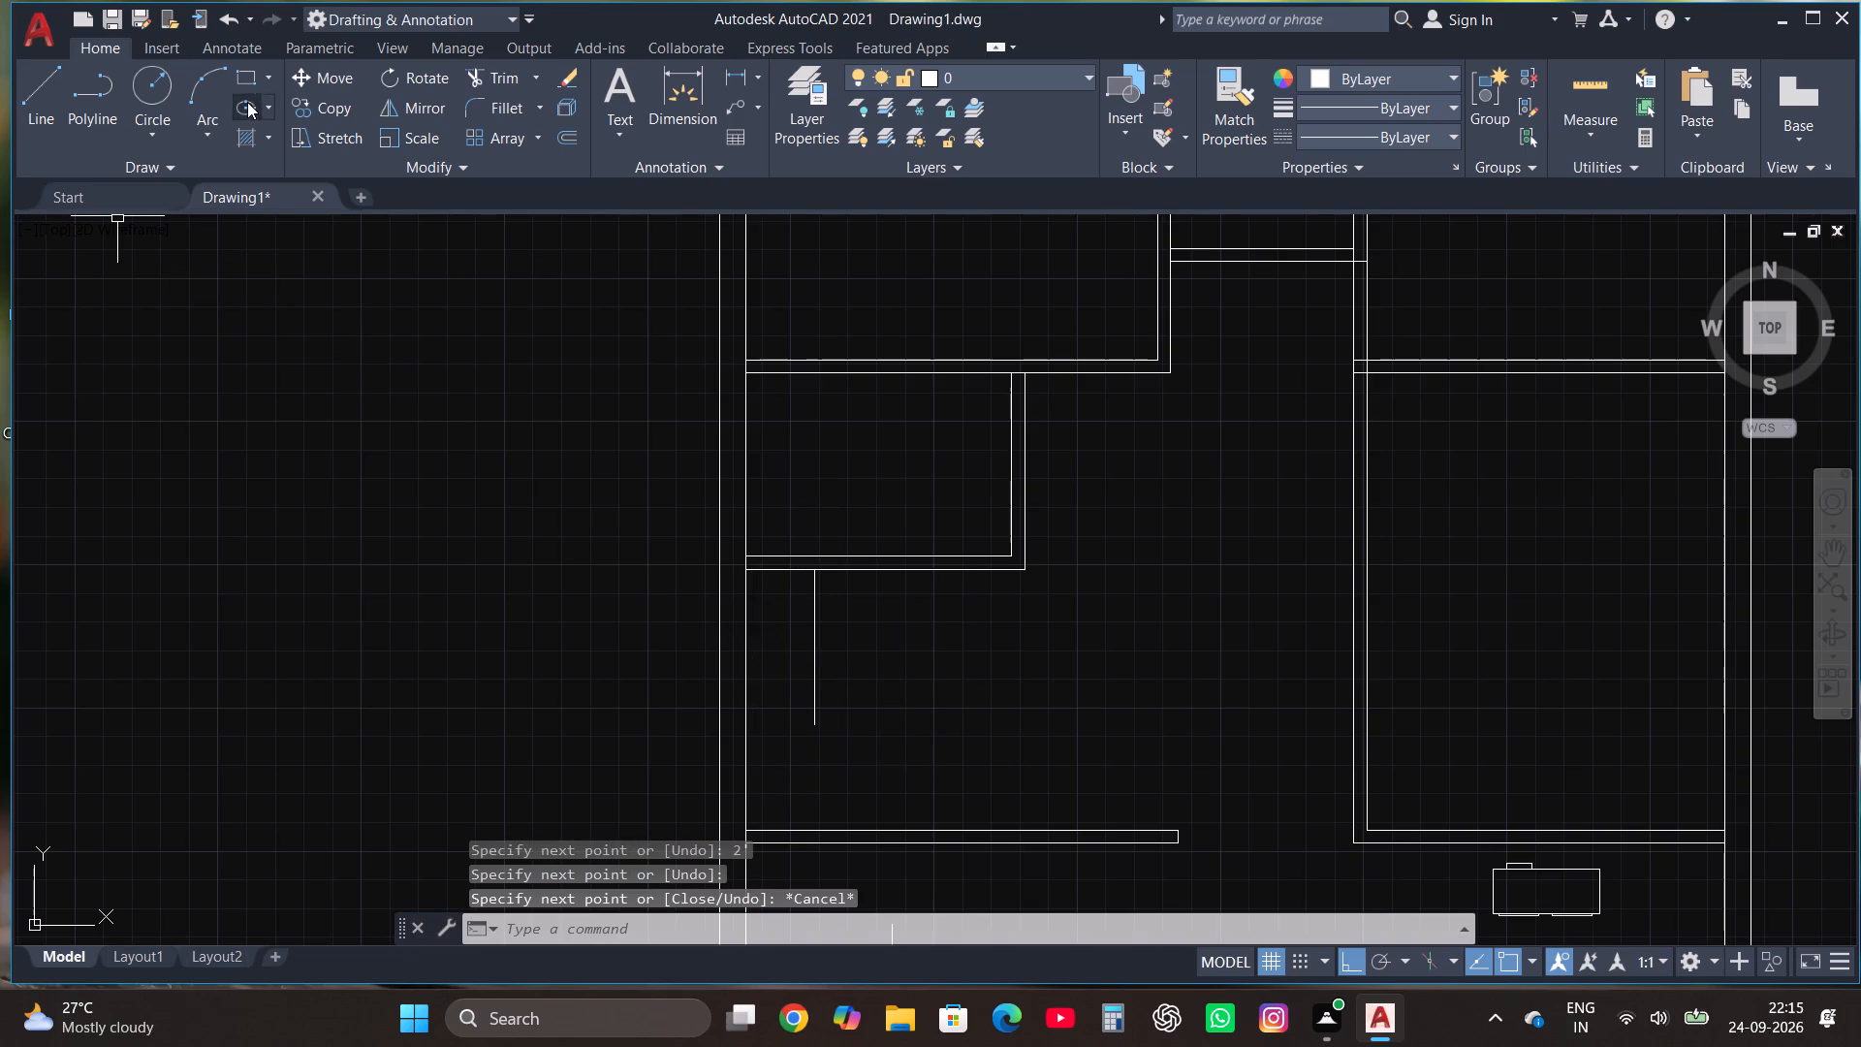
Draw a rectangle about 3' wide standing on the horizontal wall near its free end beside the passage.
{"action": "left_click", "coordinate": [249, 79]}
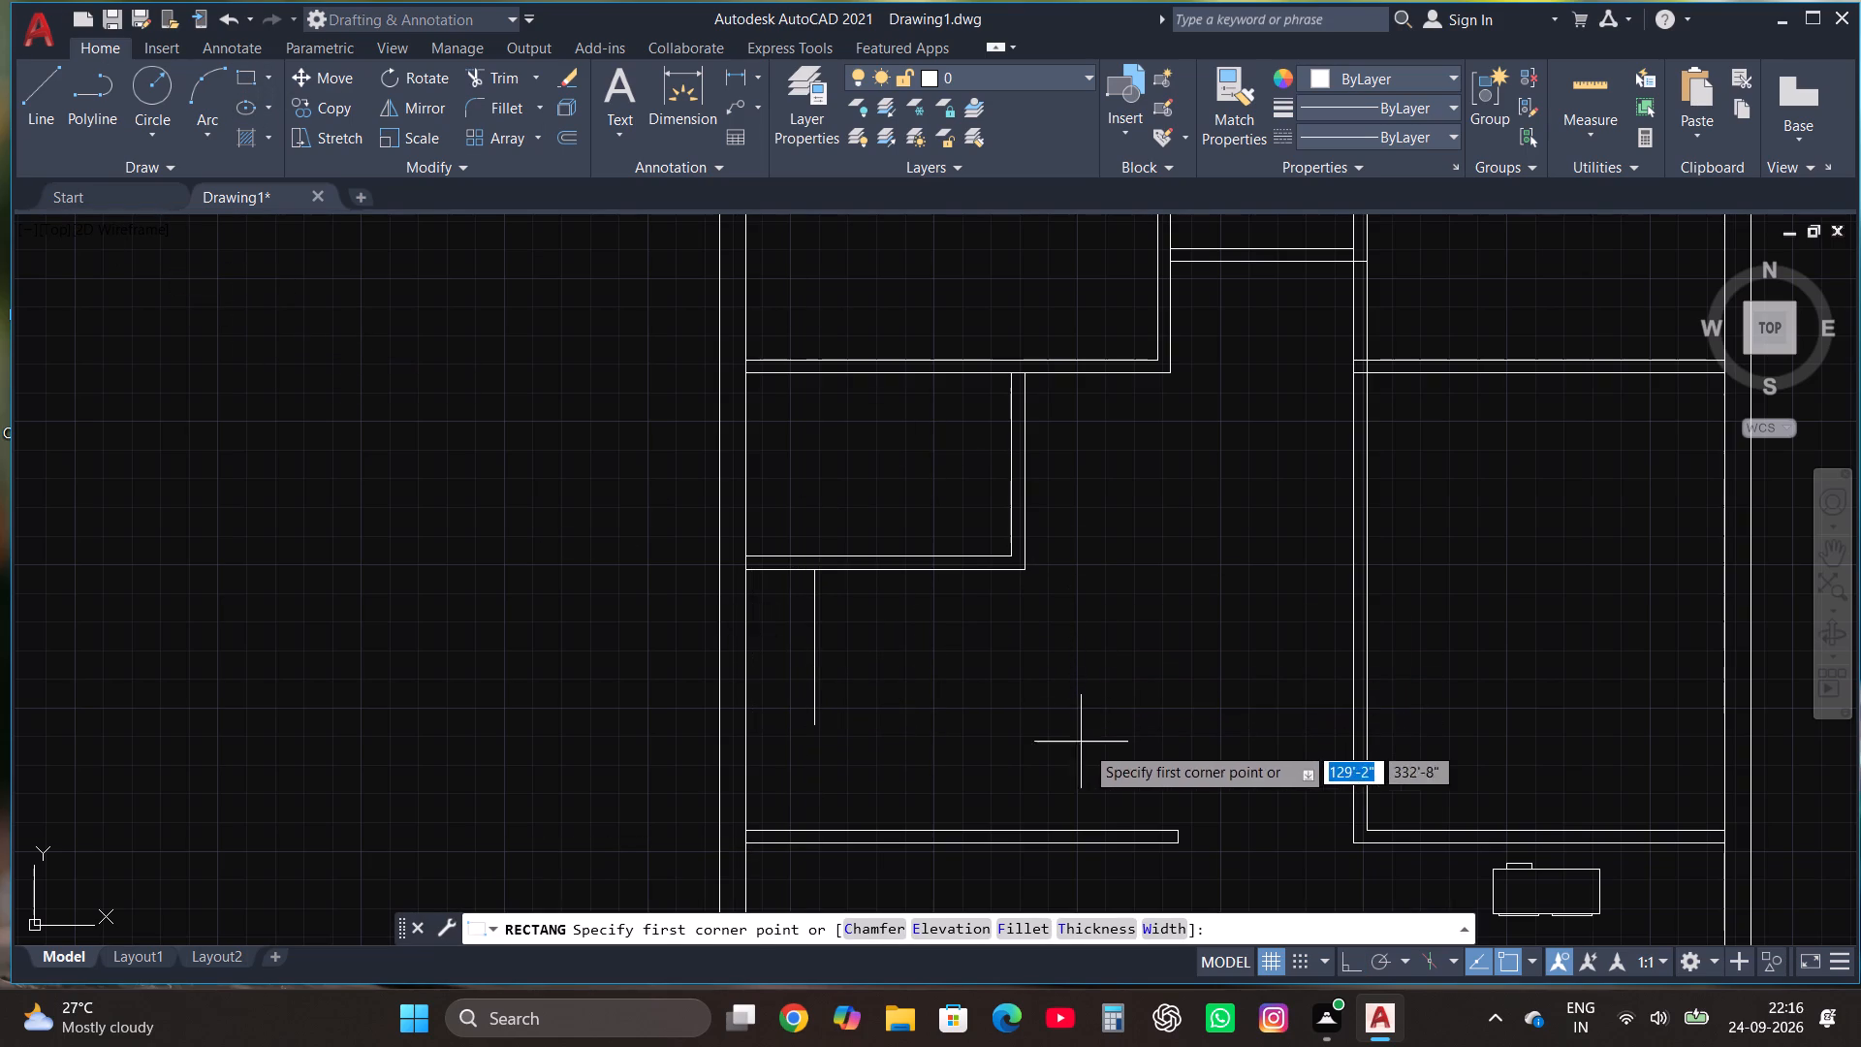
{"action": "left_click", "coordinate": [1162, 832]}
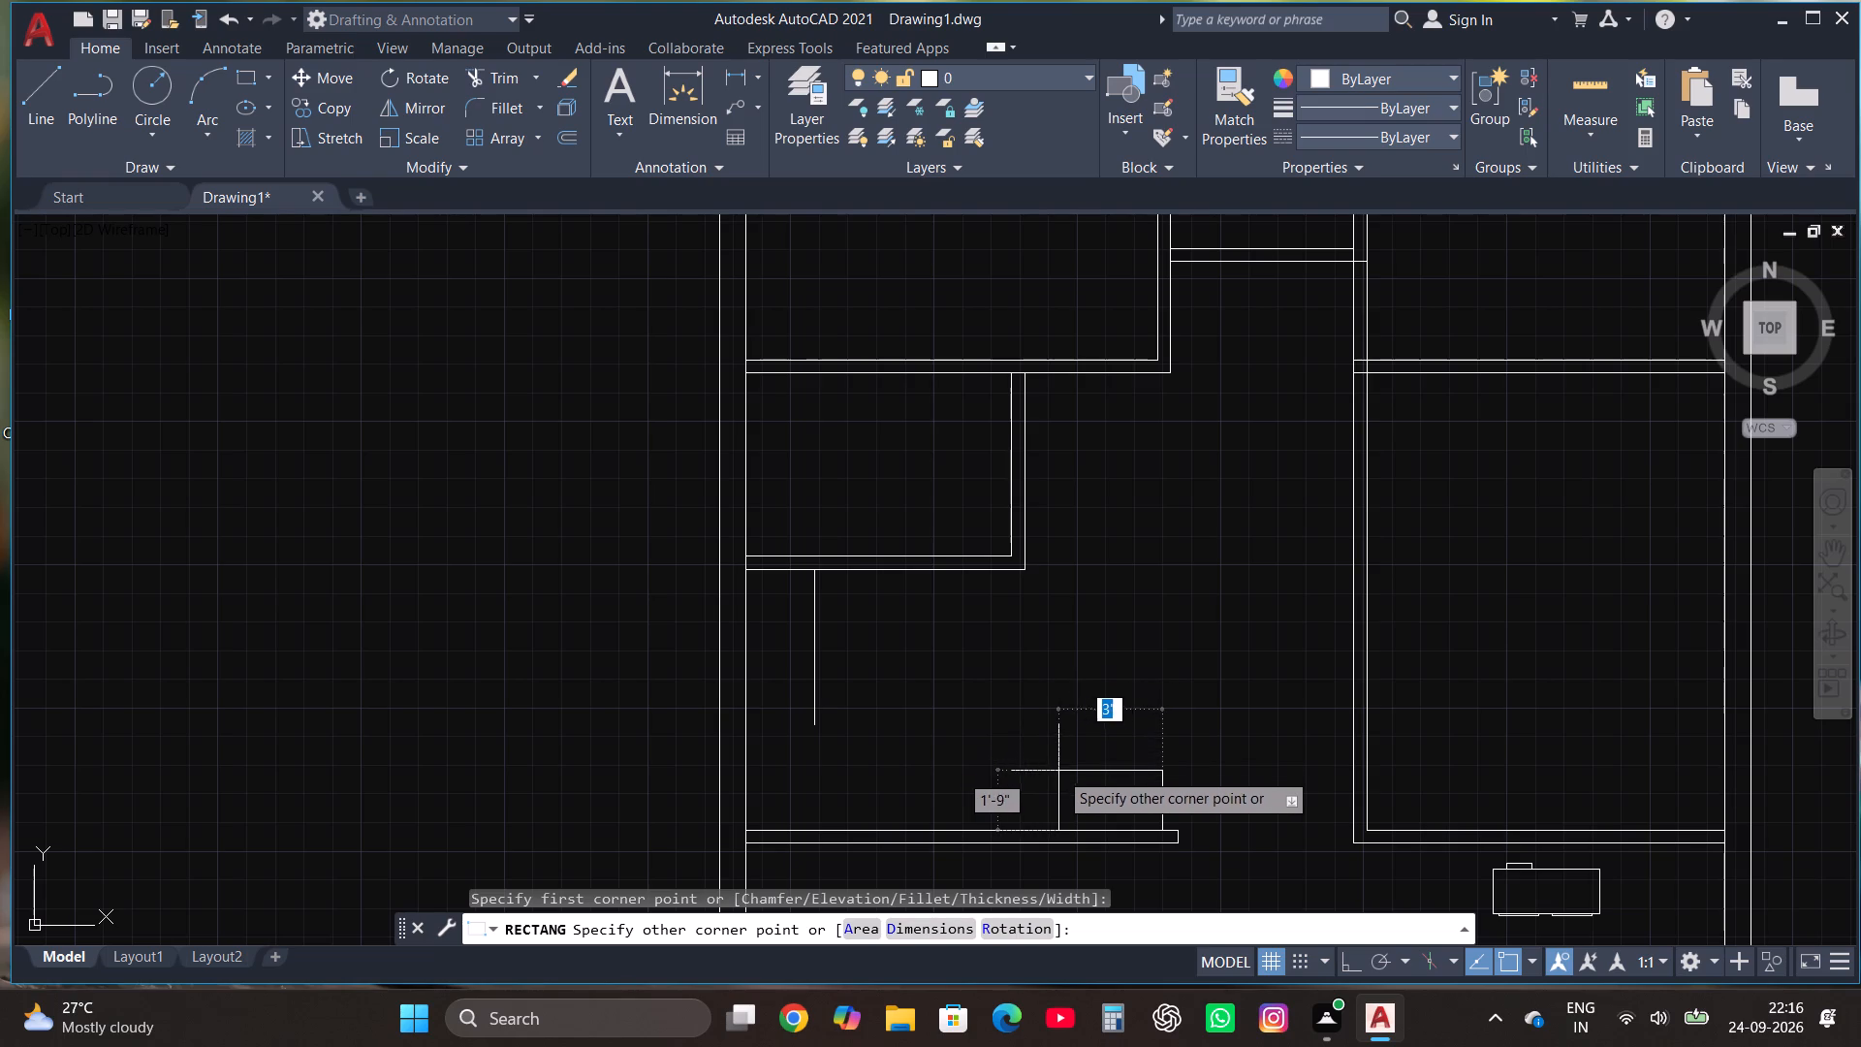
{"action": "left_click", "coordinate": [1060, 750]}
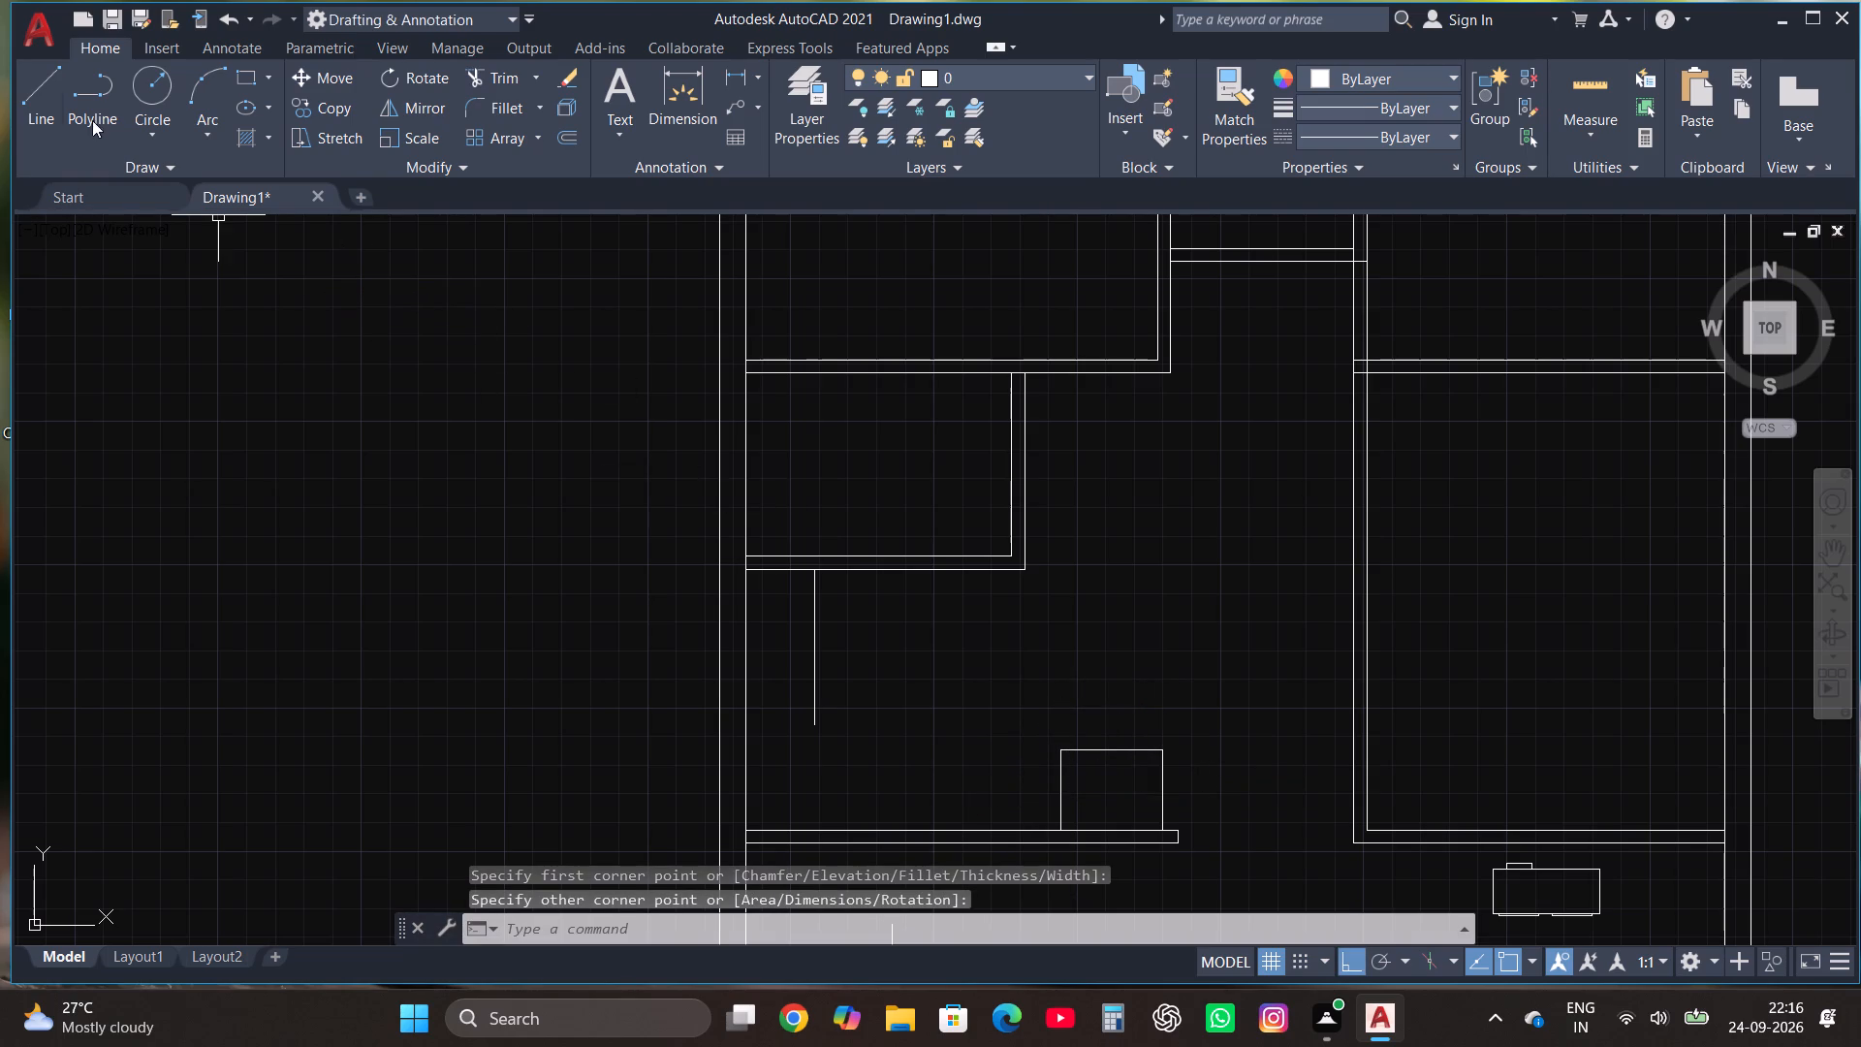
Draw a line 2' up from the wall just left of the rectangle, continuing left to near the vertical counter line.
{"action": "left_click", "coordinate": [40, 87]}
{"action": "scroll", "coordinate": [1086, 832], "scroll_direction": "up", "scroll_amount": 1}
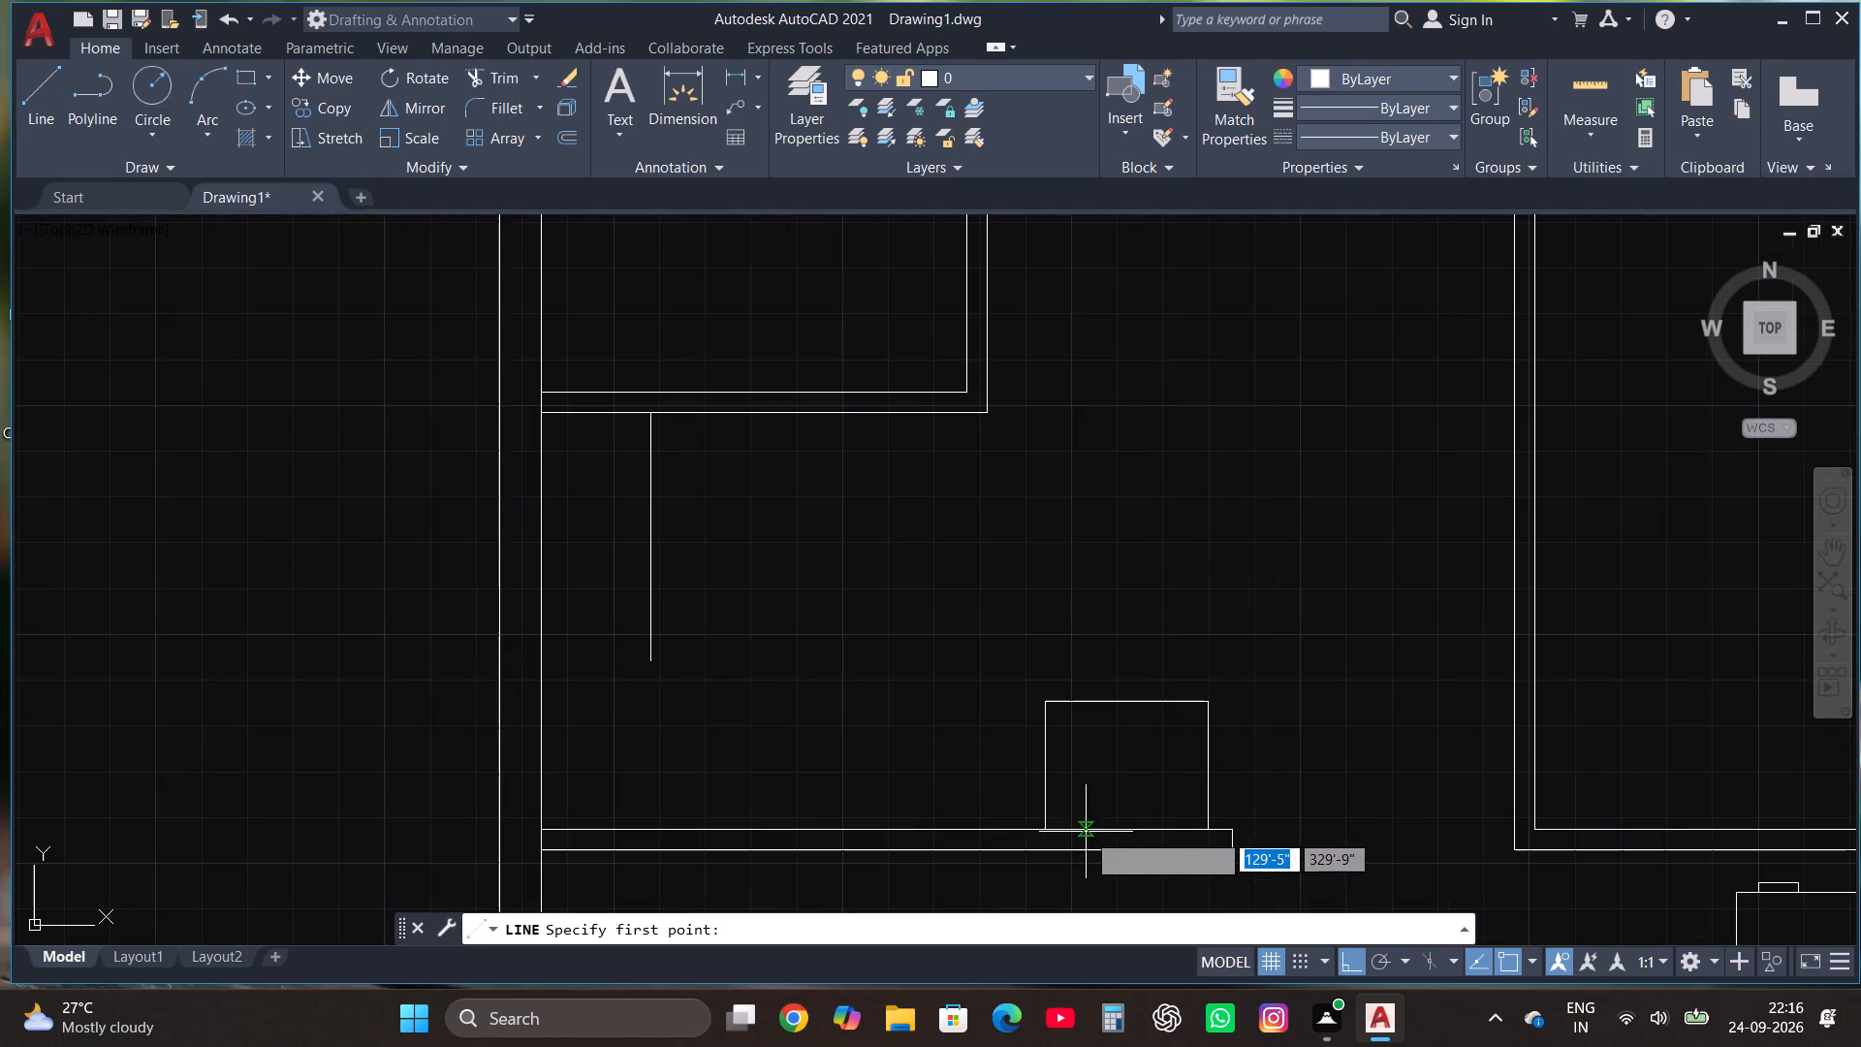
{"action": "left_click", "coordinate": [1035, 829]}
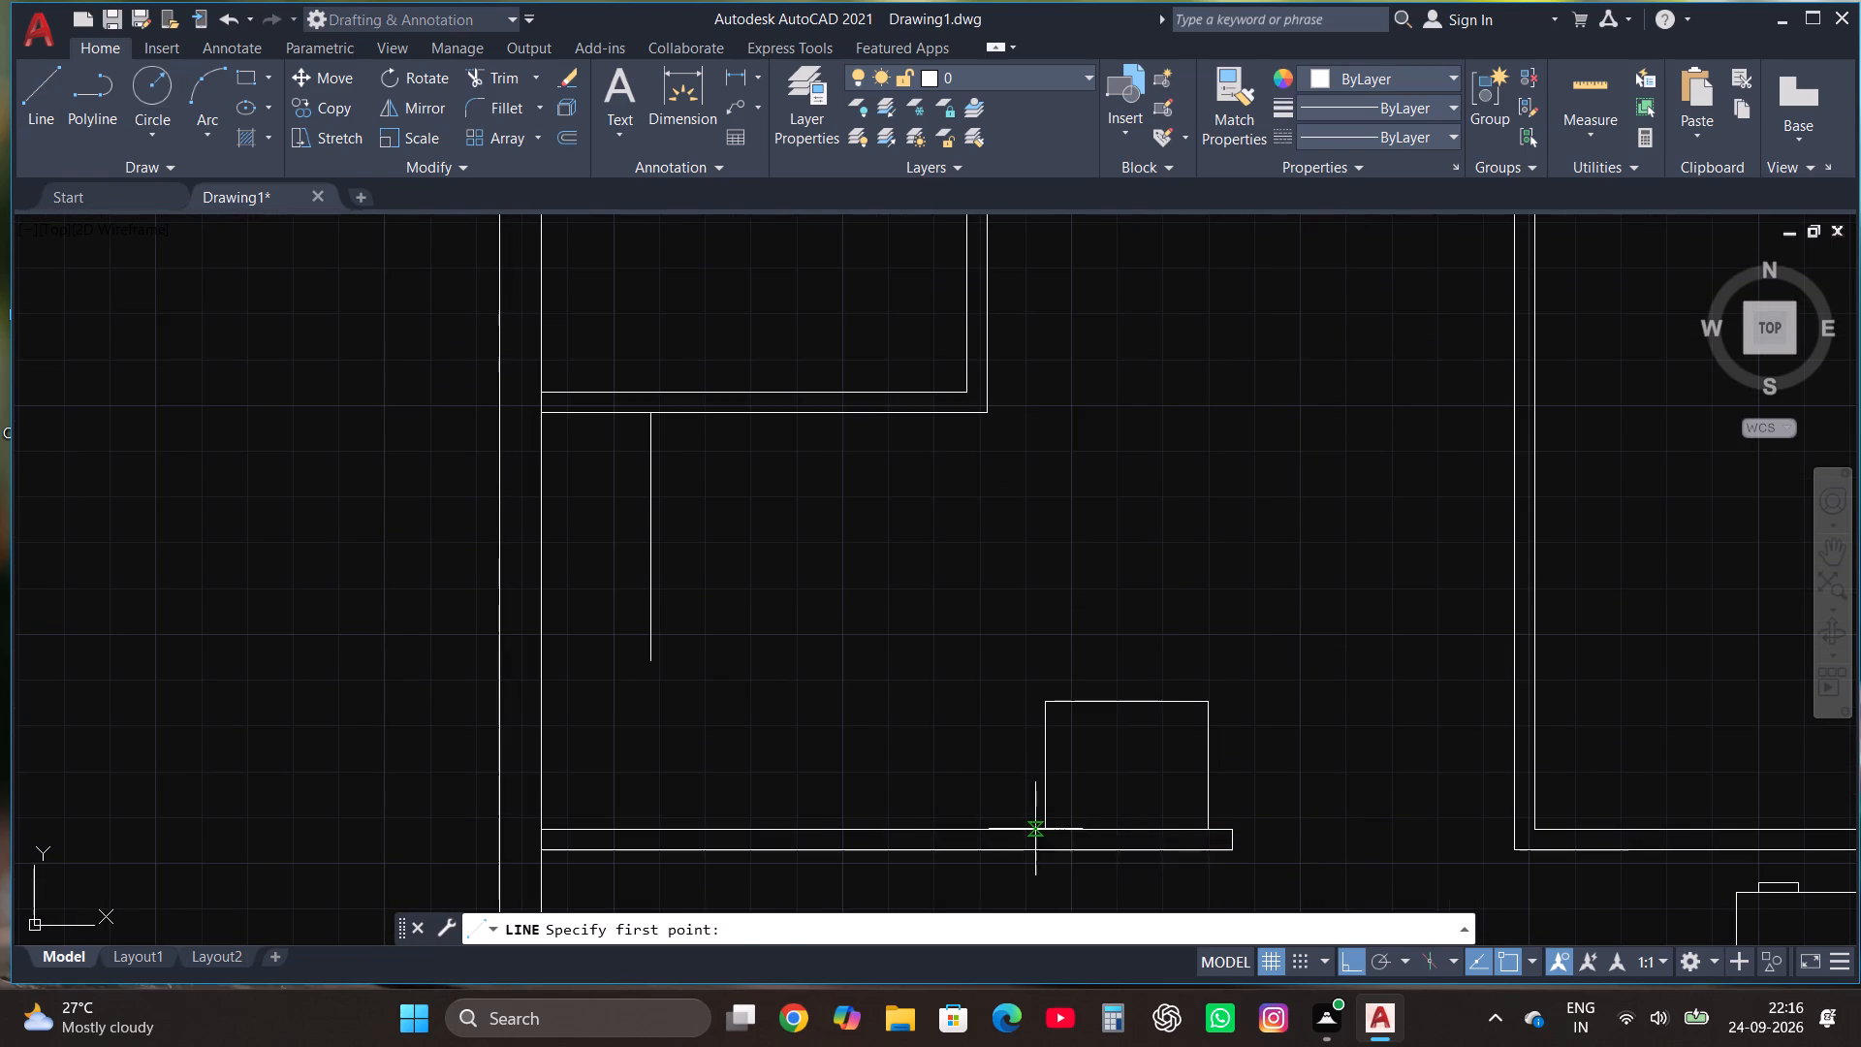
{"action": "type", "text": "2'"}
{"action": "key", "text": "Return"}
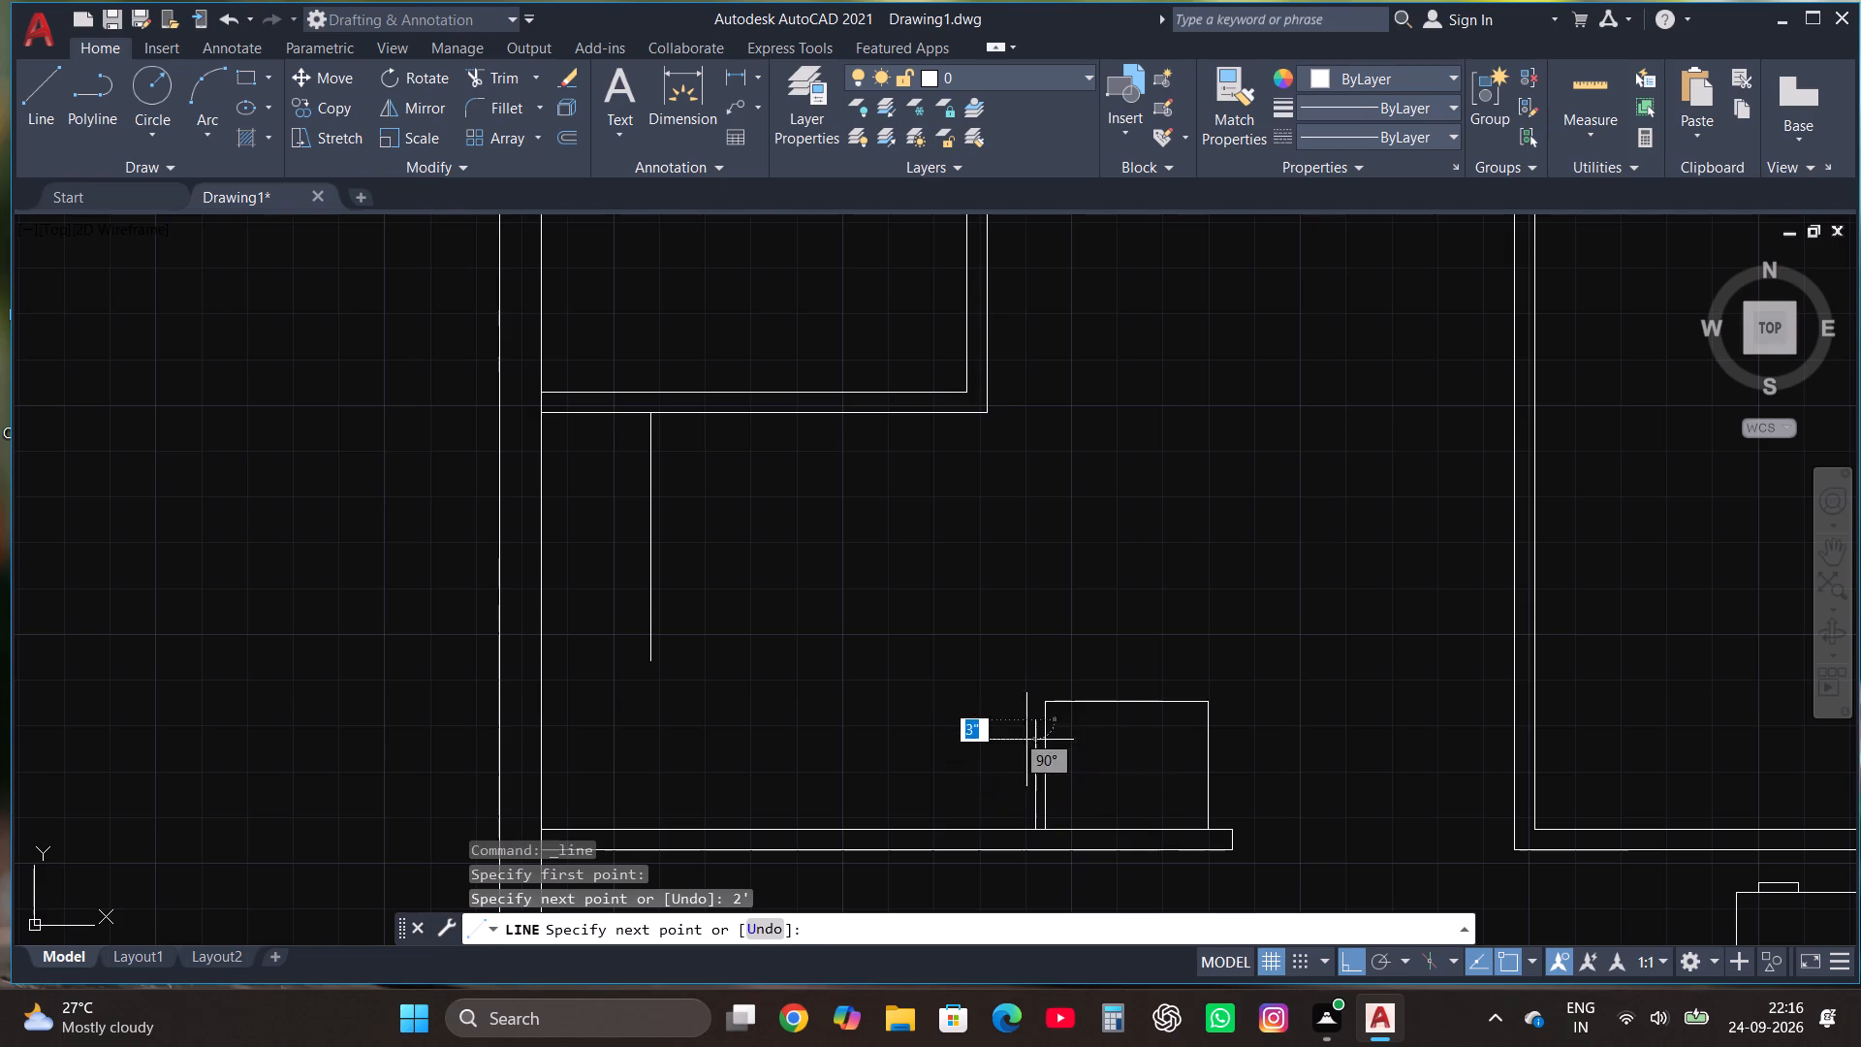
{"action": "left_click", "coordinate": [664, 727]}
{"action": "key", "text": "Escape"}
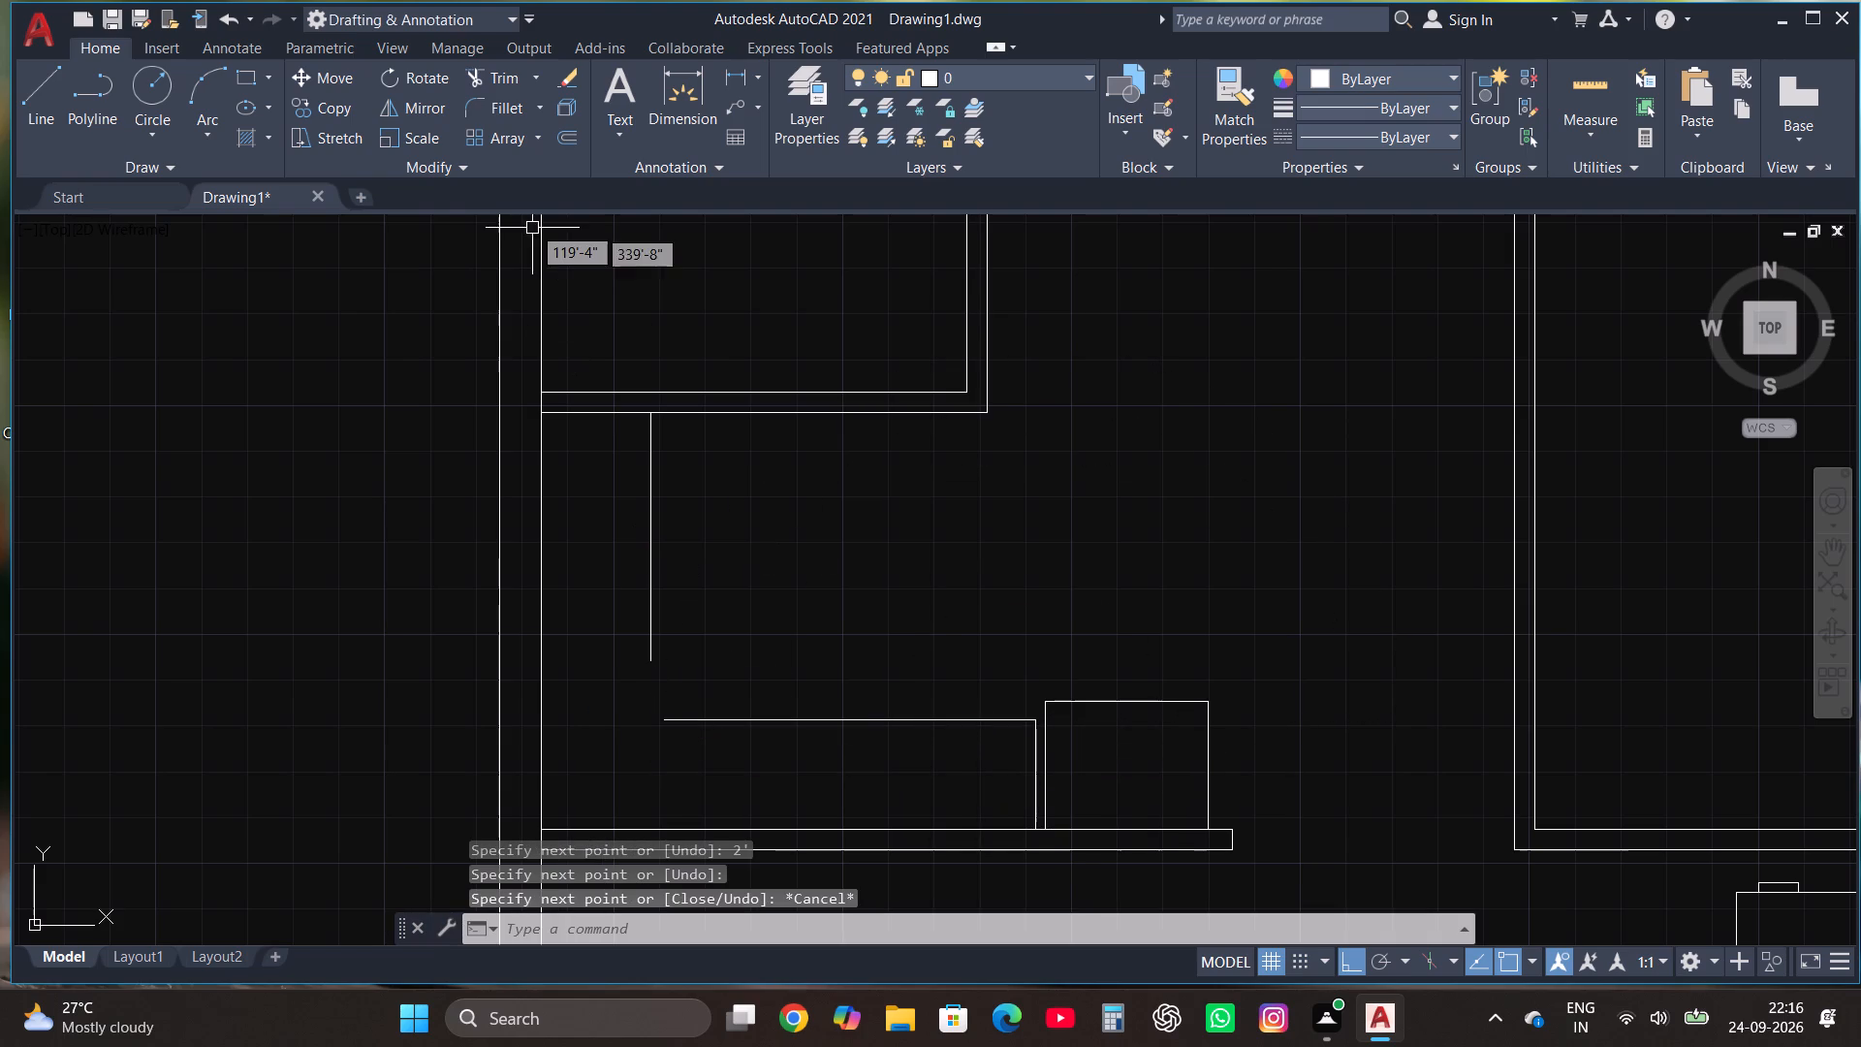
Fillet the vertical and horizontal counter lines into a closed corner.
{"action": "left_click", "coordinate": [503, 116]}
{"action": "left_click", "coordinate": [644, 545]}
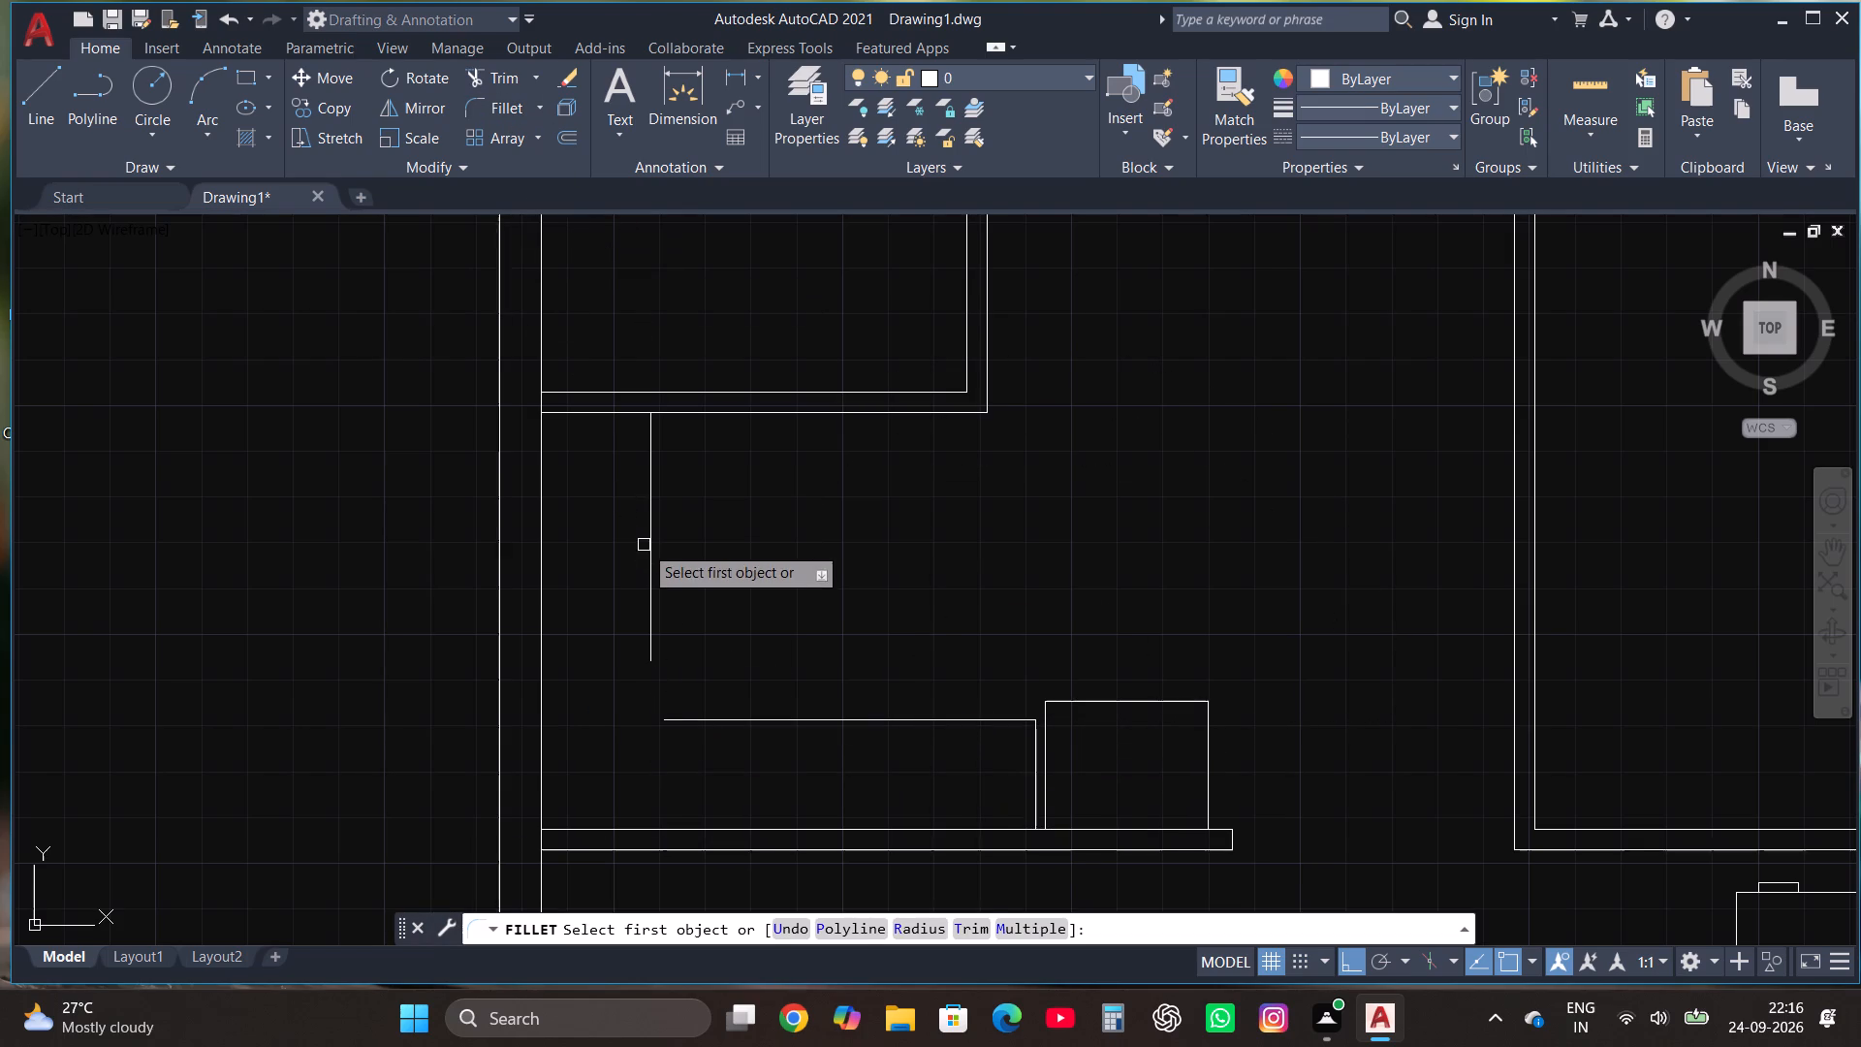
{"action": "left_click", "coordinate": [650, 548]}
{"action": "left_click", "coordinate": [686, 720]}
{"action": "key", "text": "Escape"}
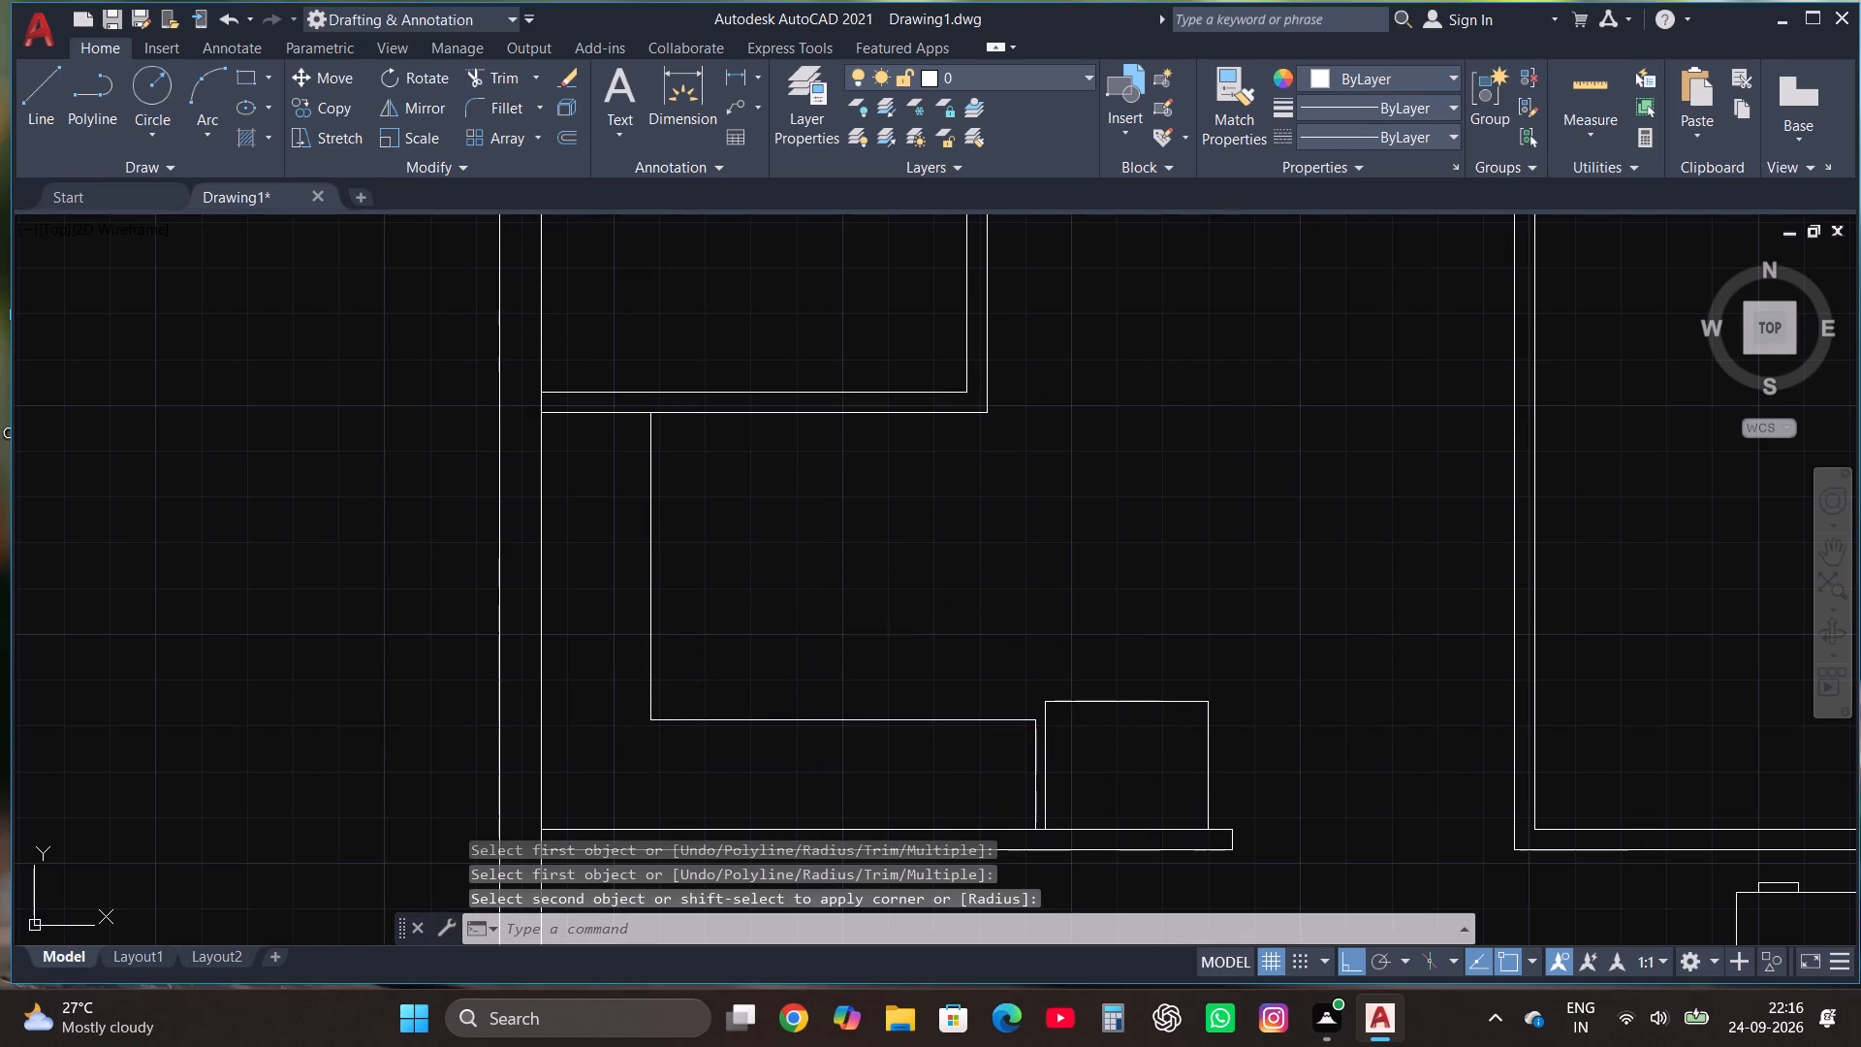
Draw a rectangle about 1'-7" by 2'-3" on the counter between the left wall and the vertical counter line.
{"action": "scroll", "coordinate": [969, 587], "scroll_direction": "down", "scroll_amount": 2}
{"action": "scroll", "coordinate": [837, 598], "scroll_direction": "up", "scroll_amount": 1}
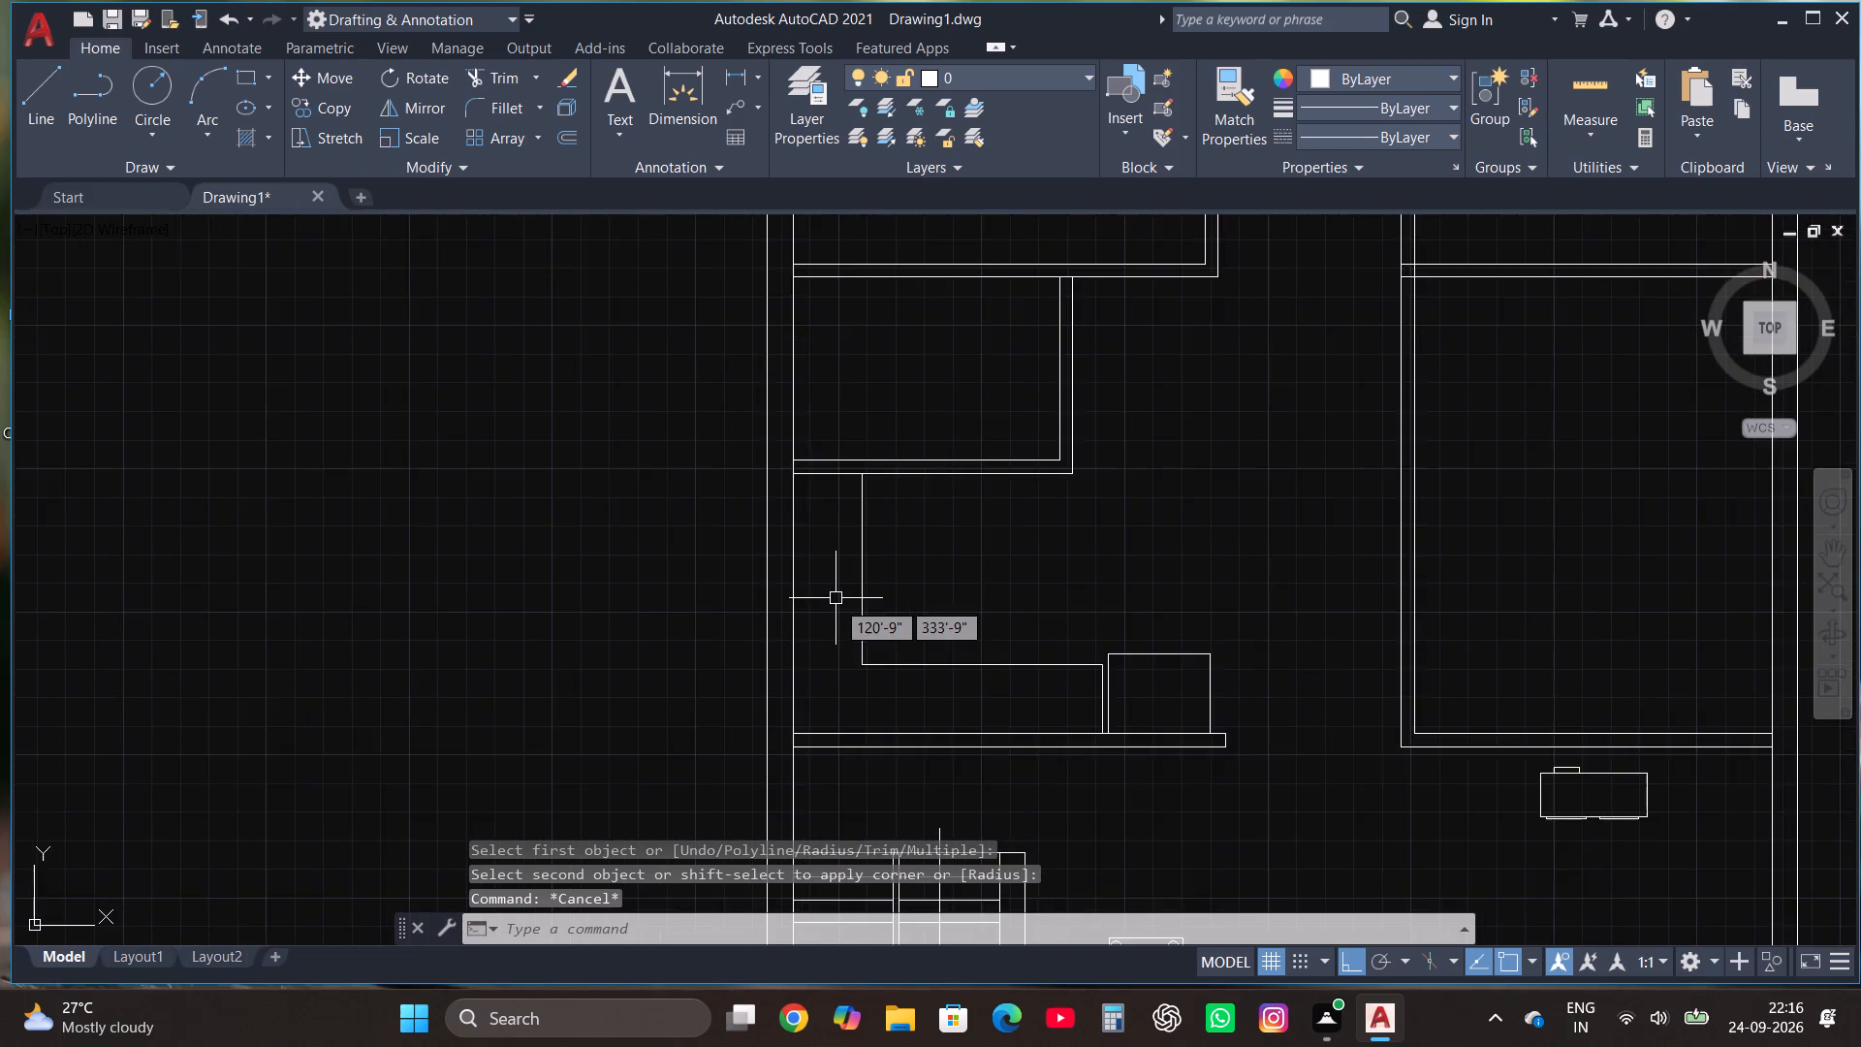
{"action": "scroll", "coordinate": [836, 599], "scroll_direction": "up", "scroll_amount": 1}
{"action": "left_click", "coordinate": [246, 72]}
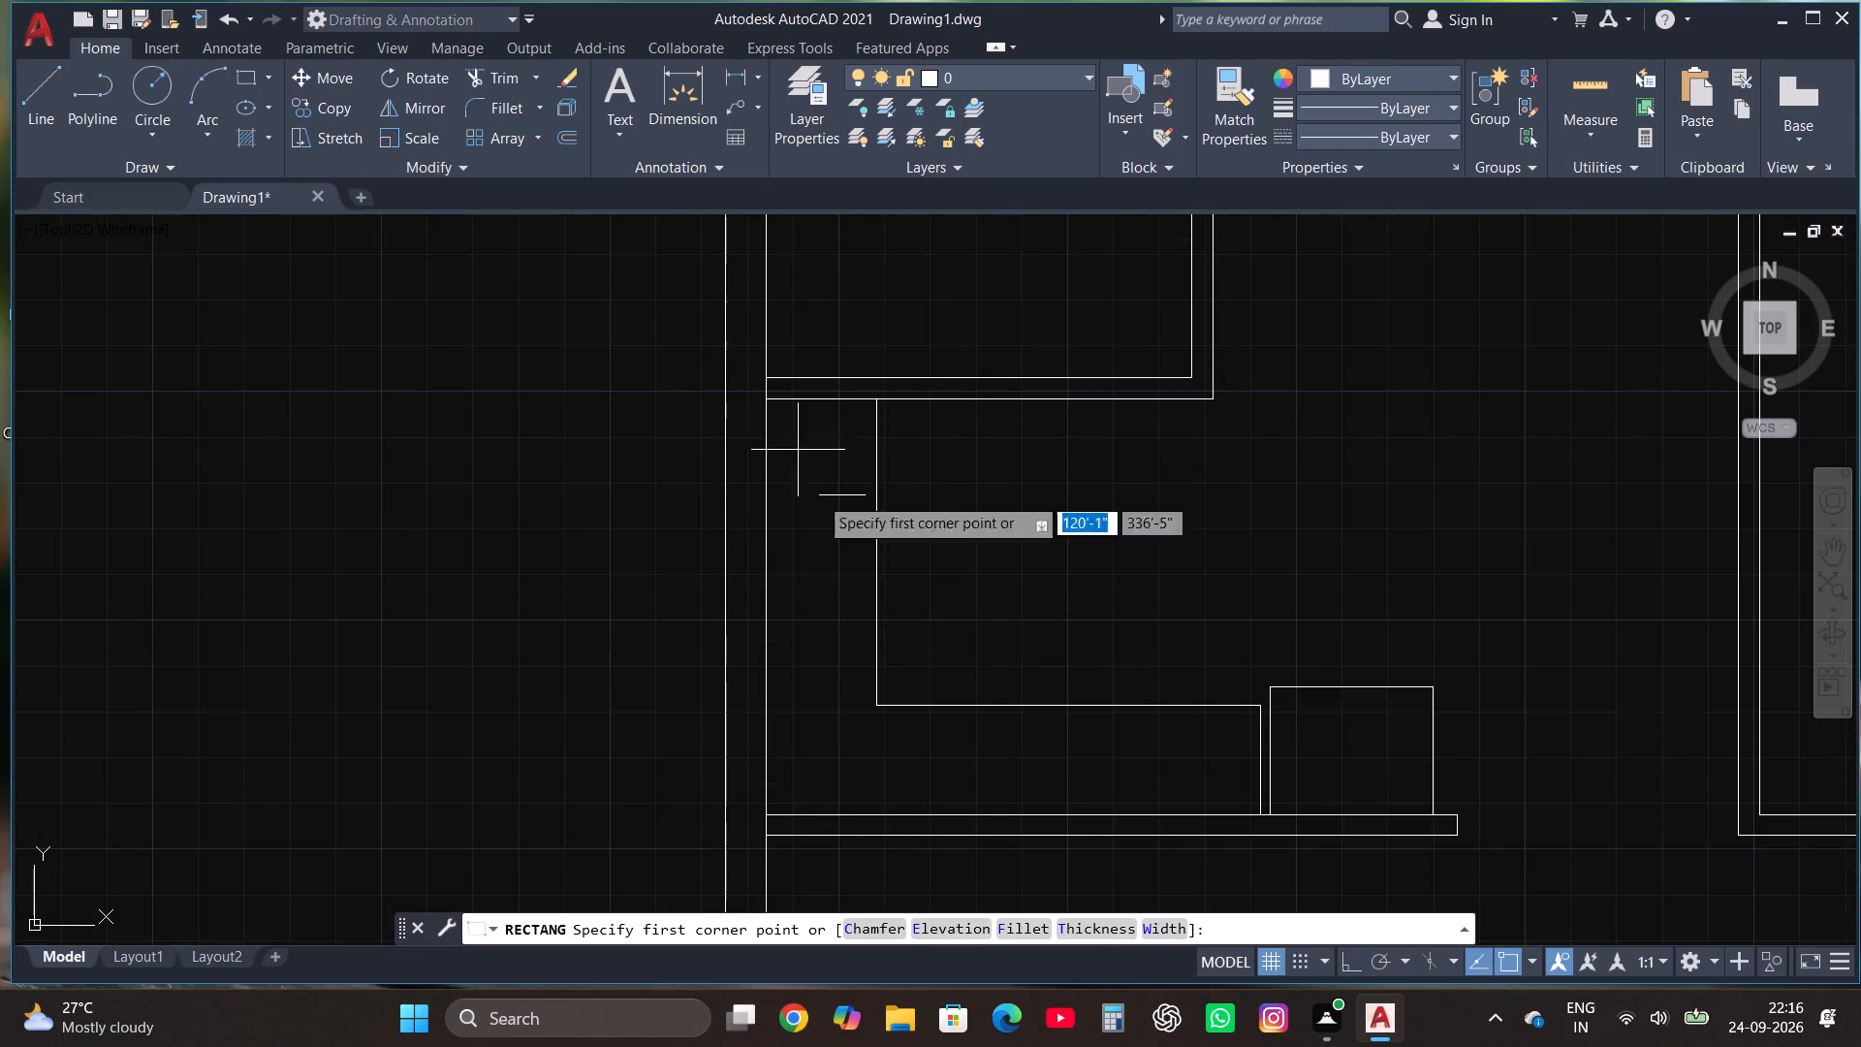
{"action": "scroll", "coordinate": [842, 619], "scroll_direction": "up", "scroll_amount": 1}
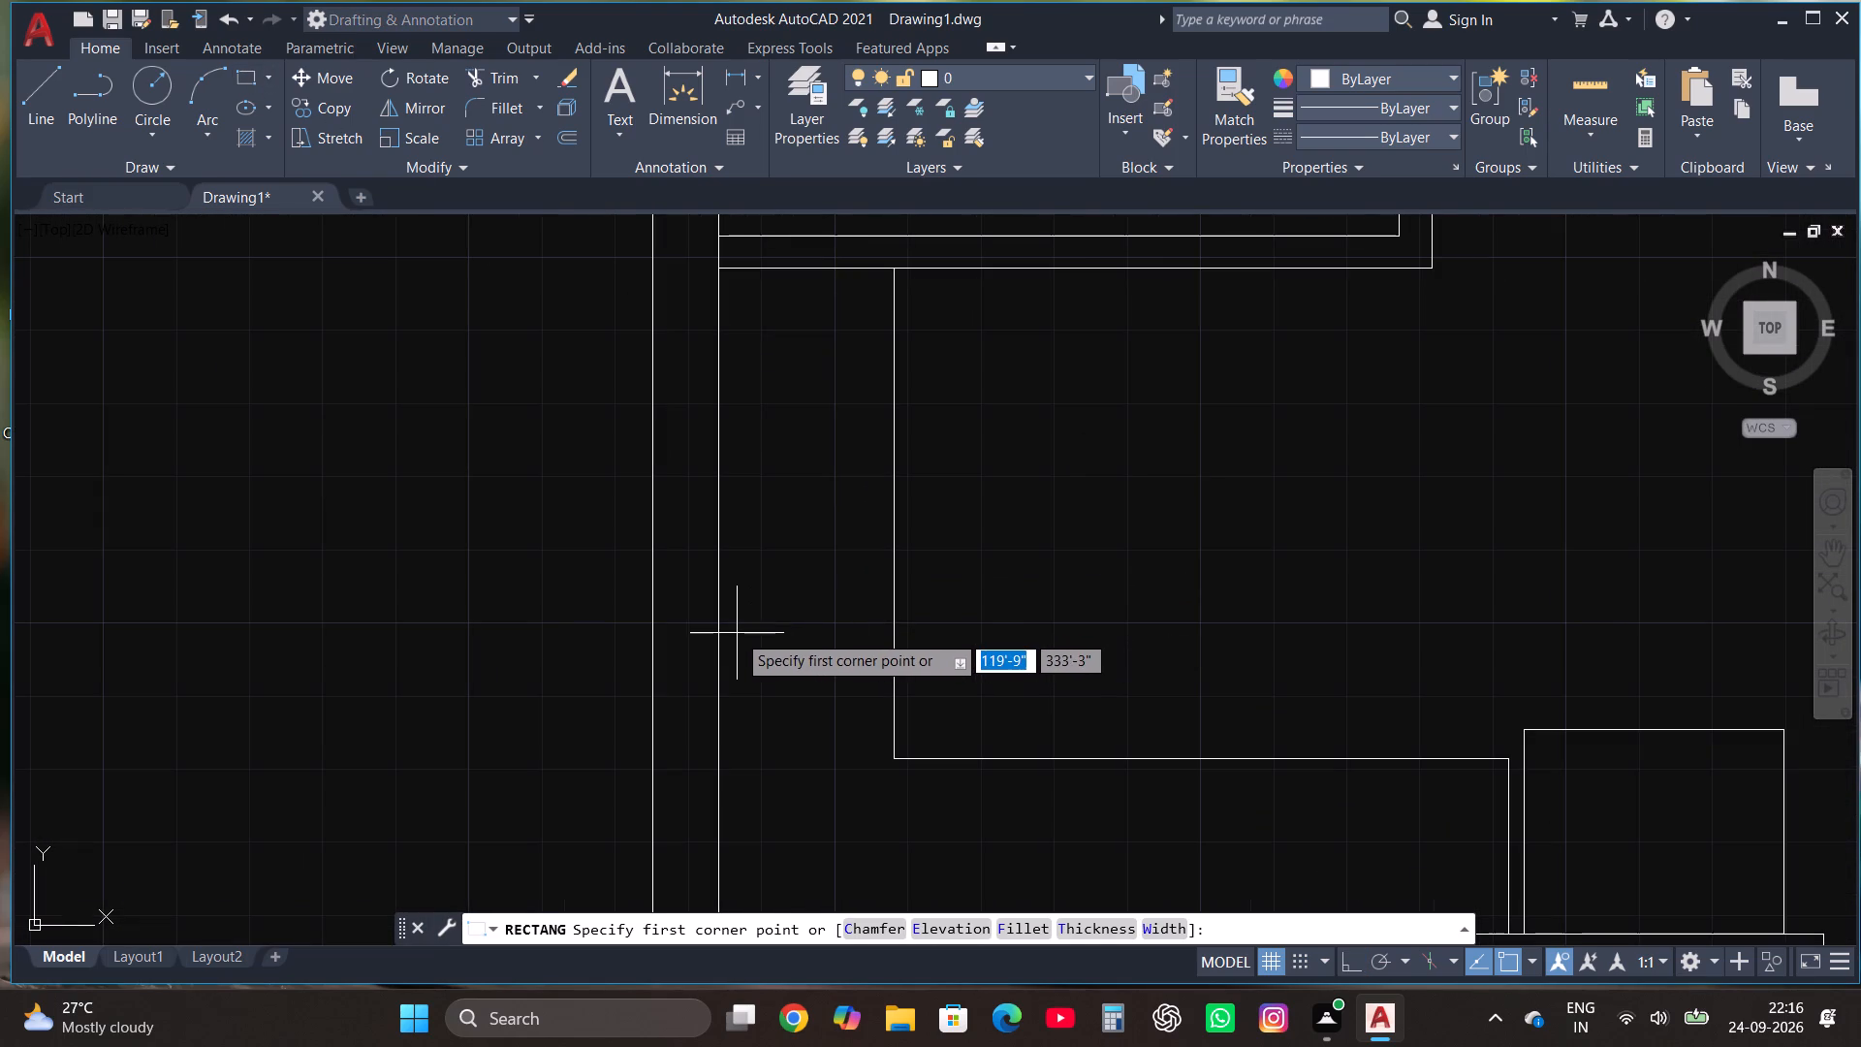
{"action": "left_click", "coordinate": [735, 633]}
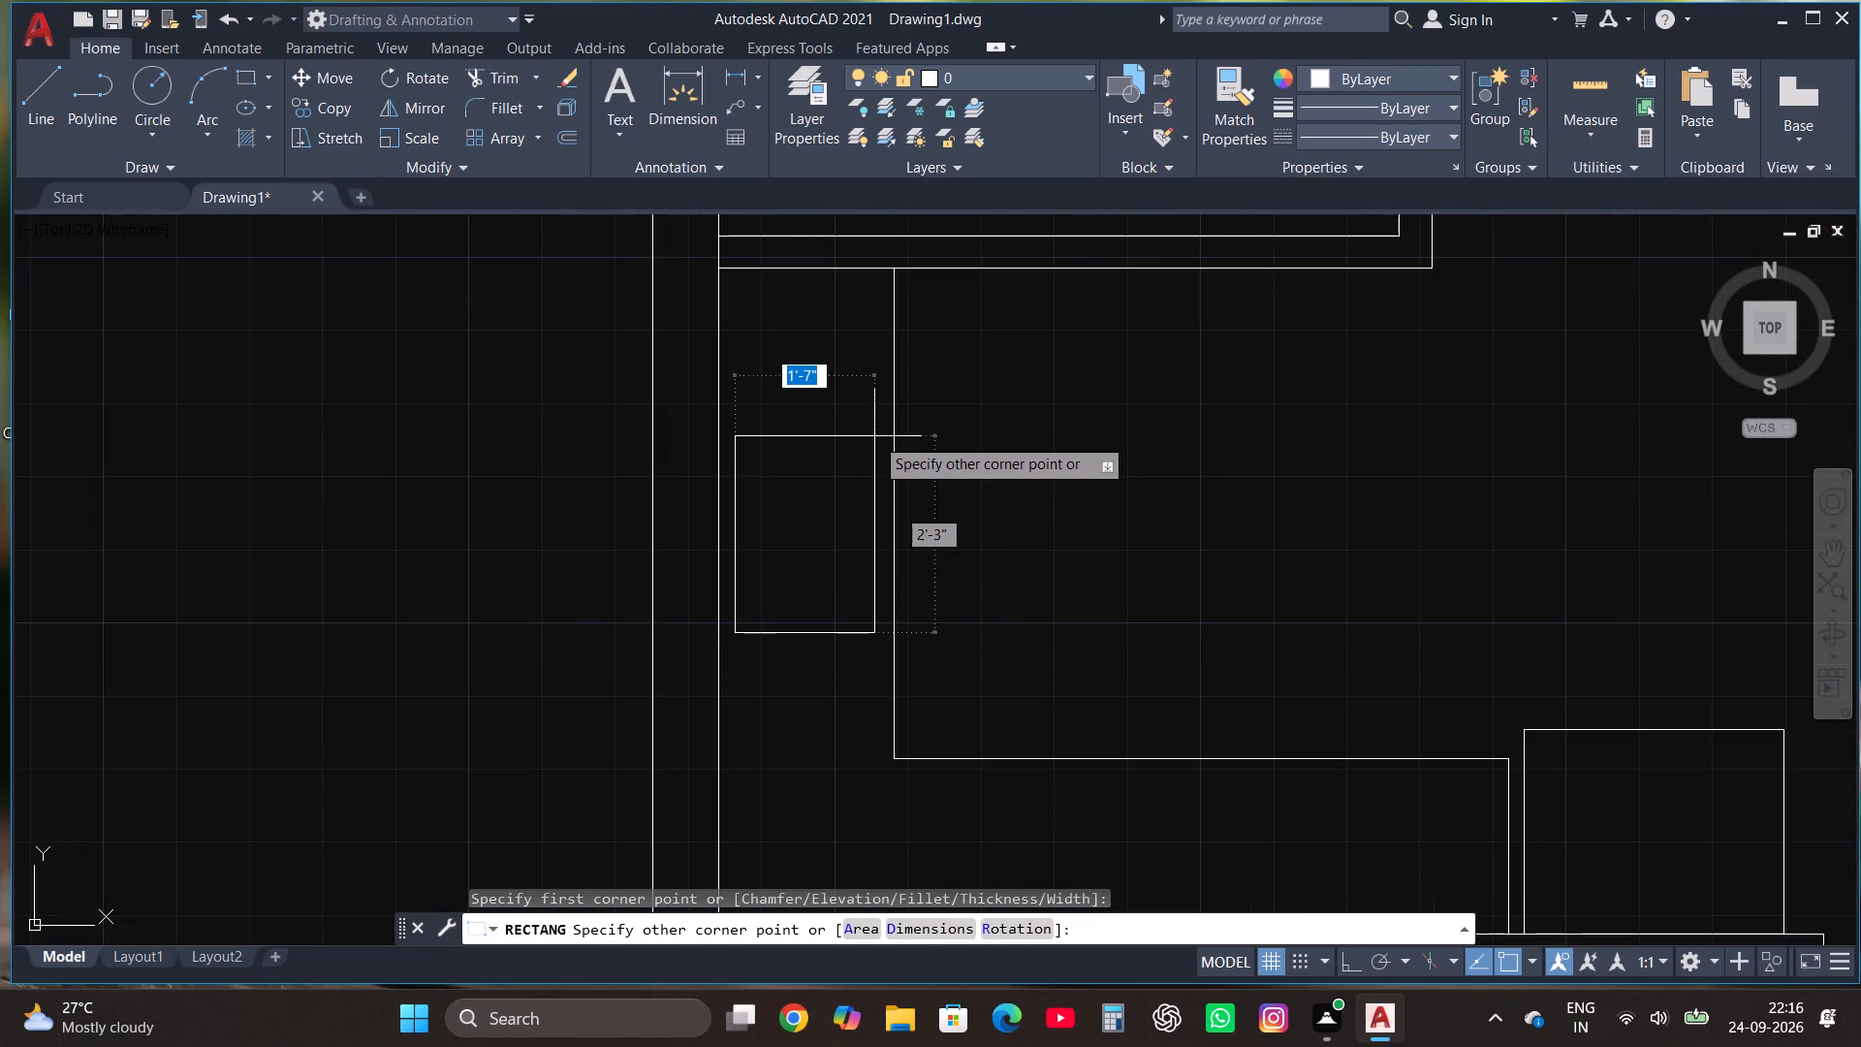
{"action": "left_click", "coordinate": [880, 441]}
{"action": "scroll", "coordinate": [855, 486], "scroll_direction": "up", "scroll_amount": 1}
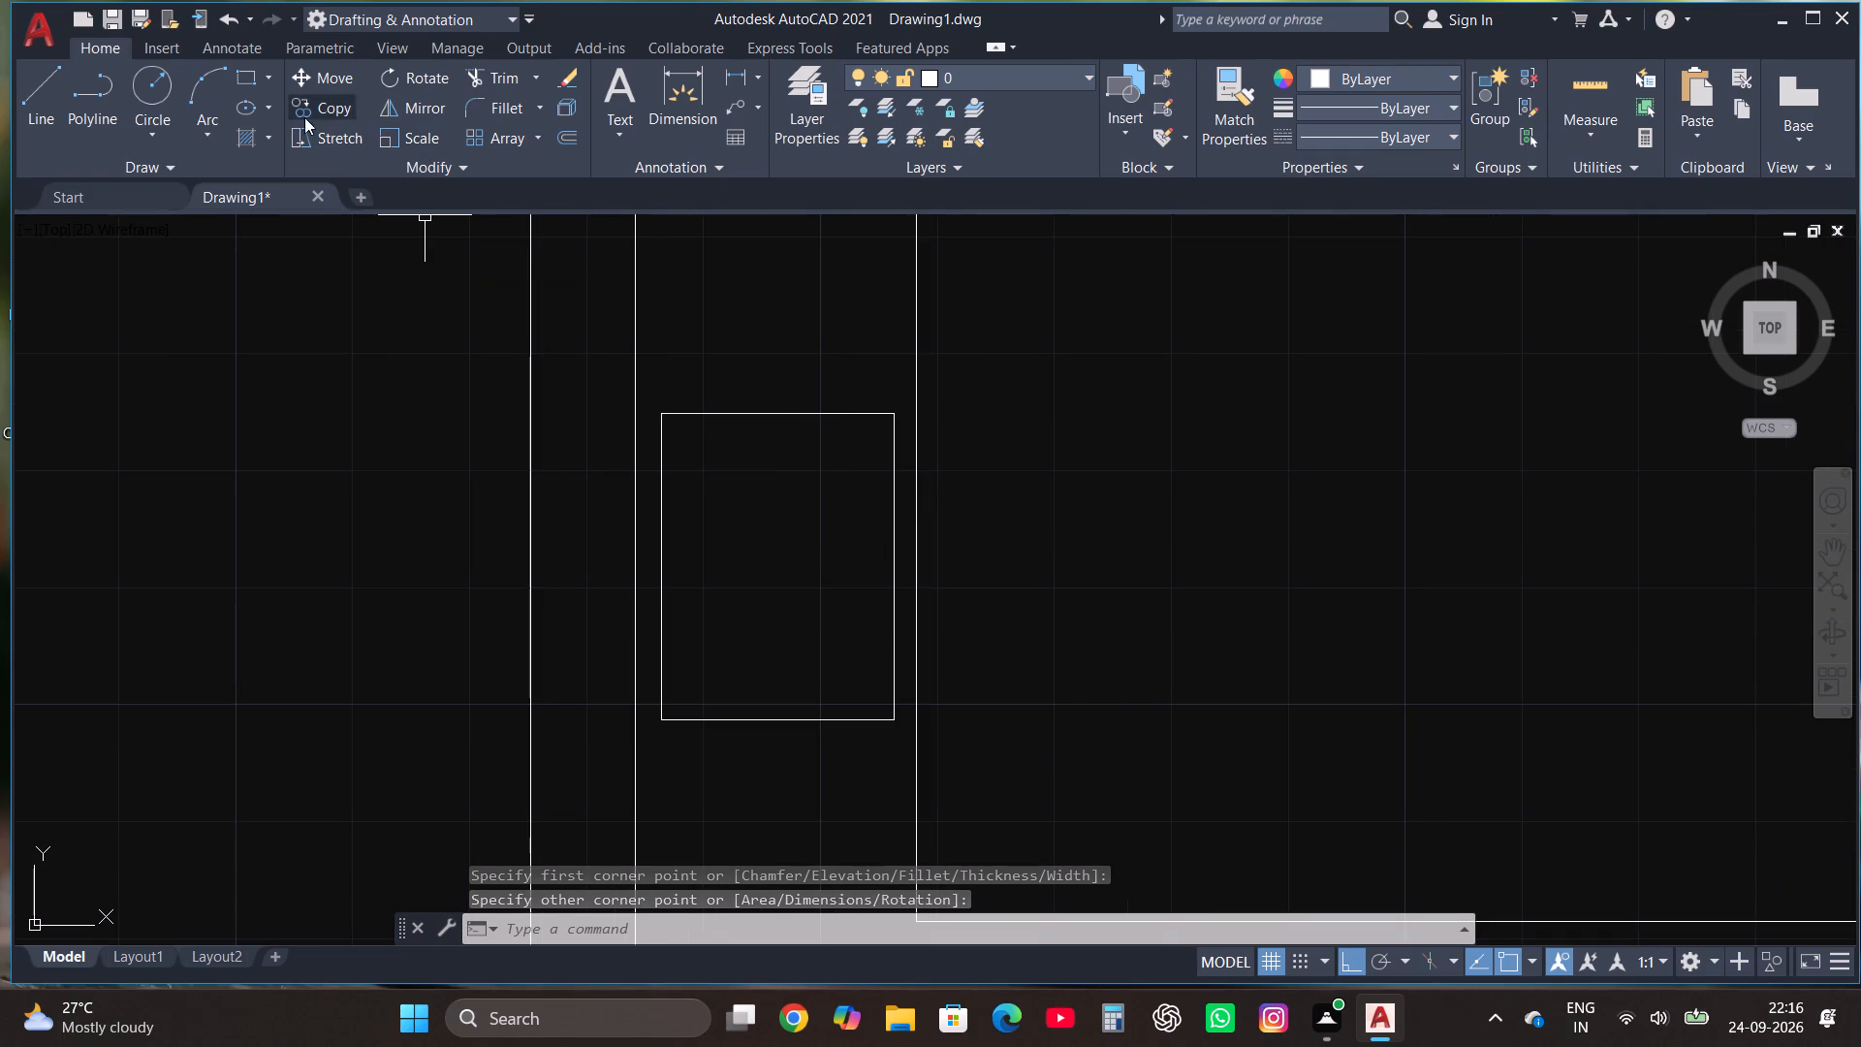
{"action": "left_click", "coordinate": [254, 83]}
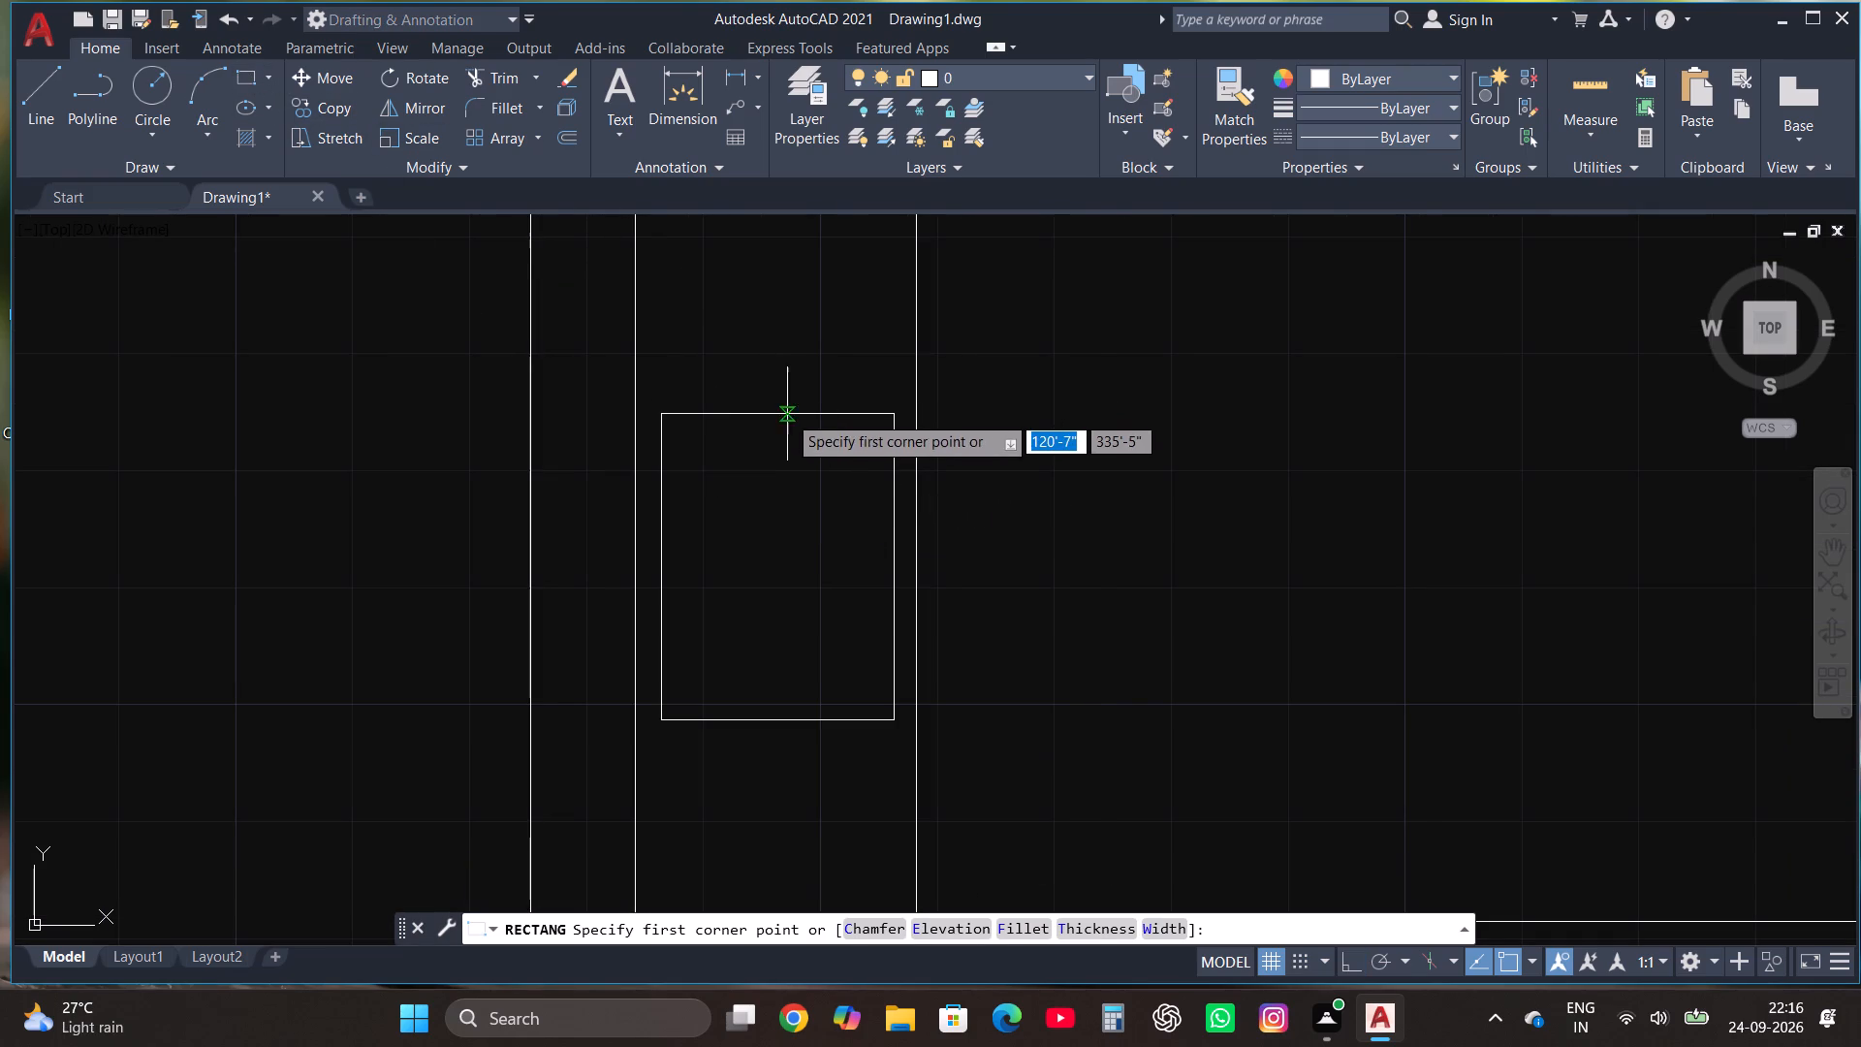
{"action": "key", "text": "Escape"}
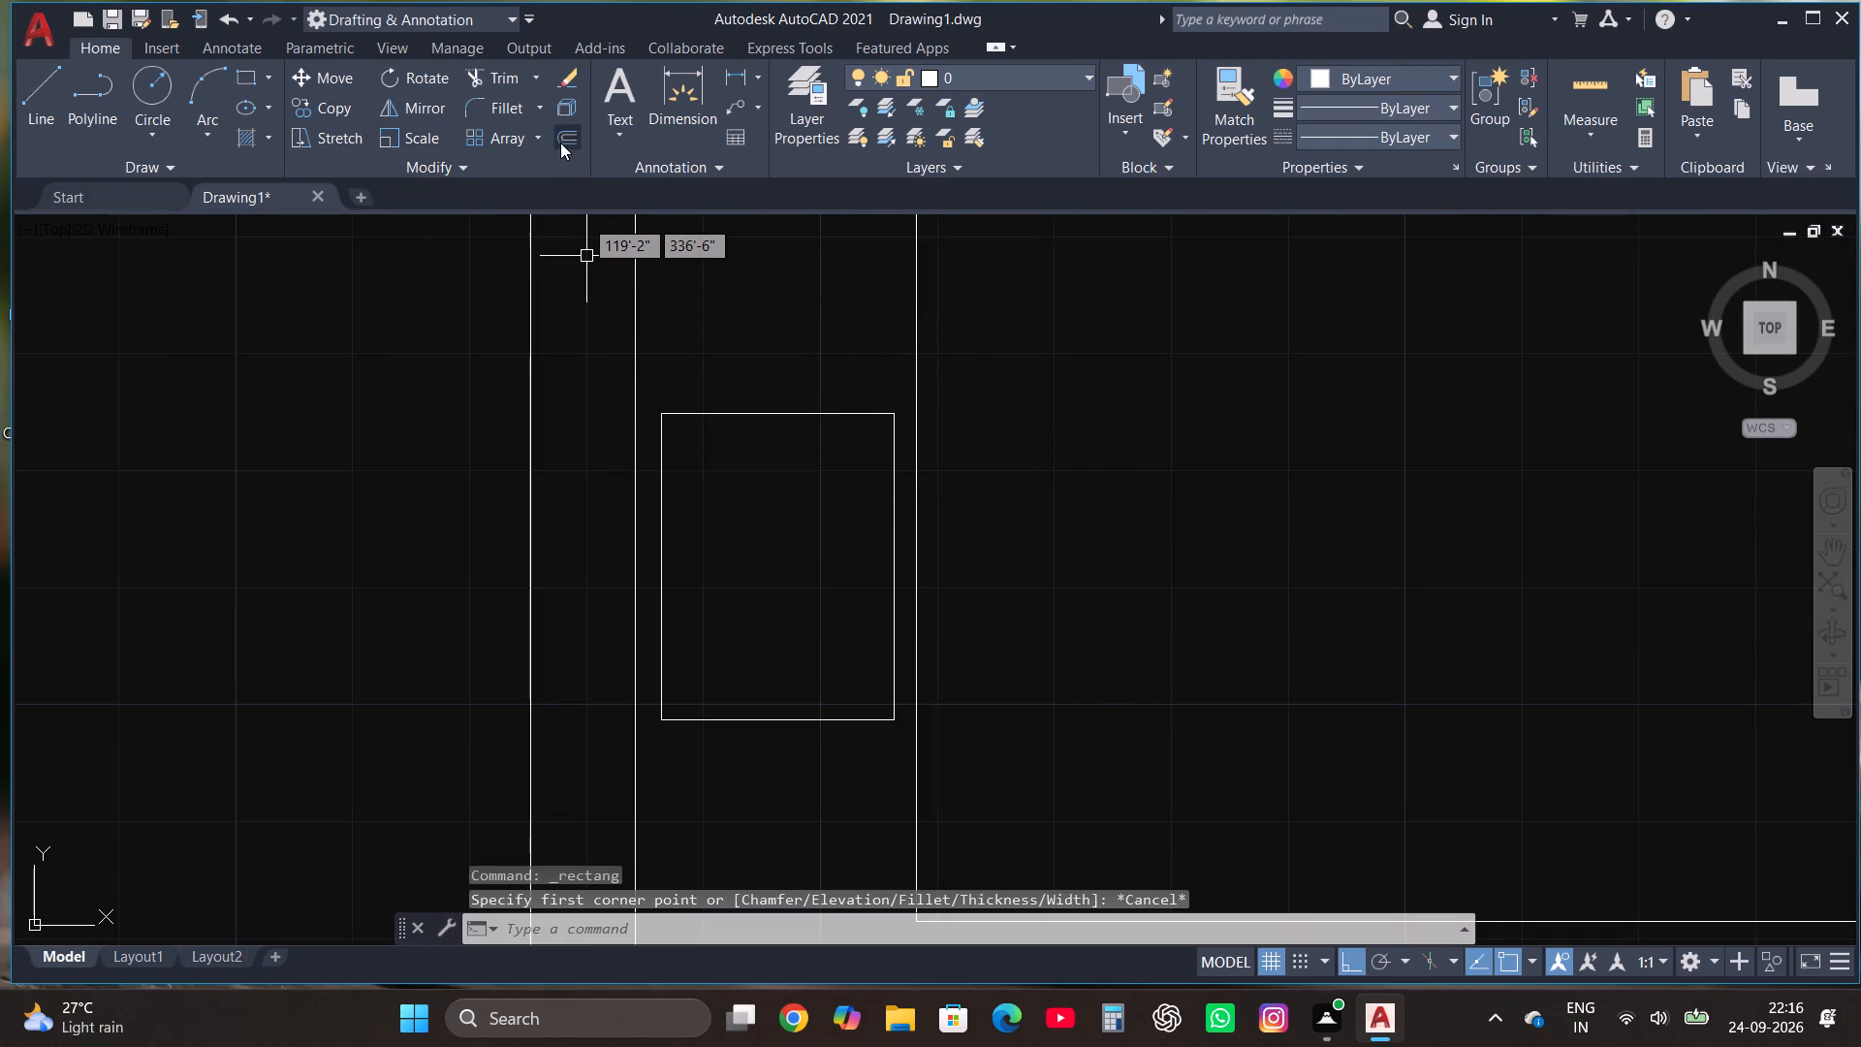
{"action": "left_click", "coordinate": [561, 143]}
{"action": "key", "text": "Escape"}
Offset the rectangle on the counter inward by a small distance picked with two points.
{"action": "left_click_drag", "start_coordinate": [727, 428], "coordinate": [727, 424]}
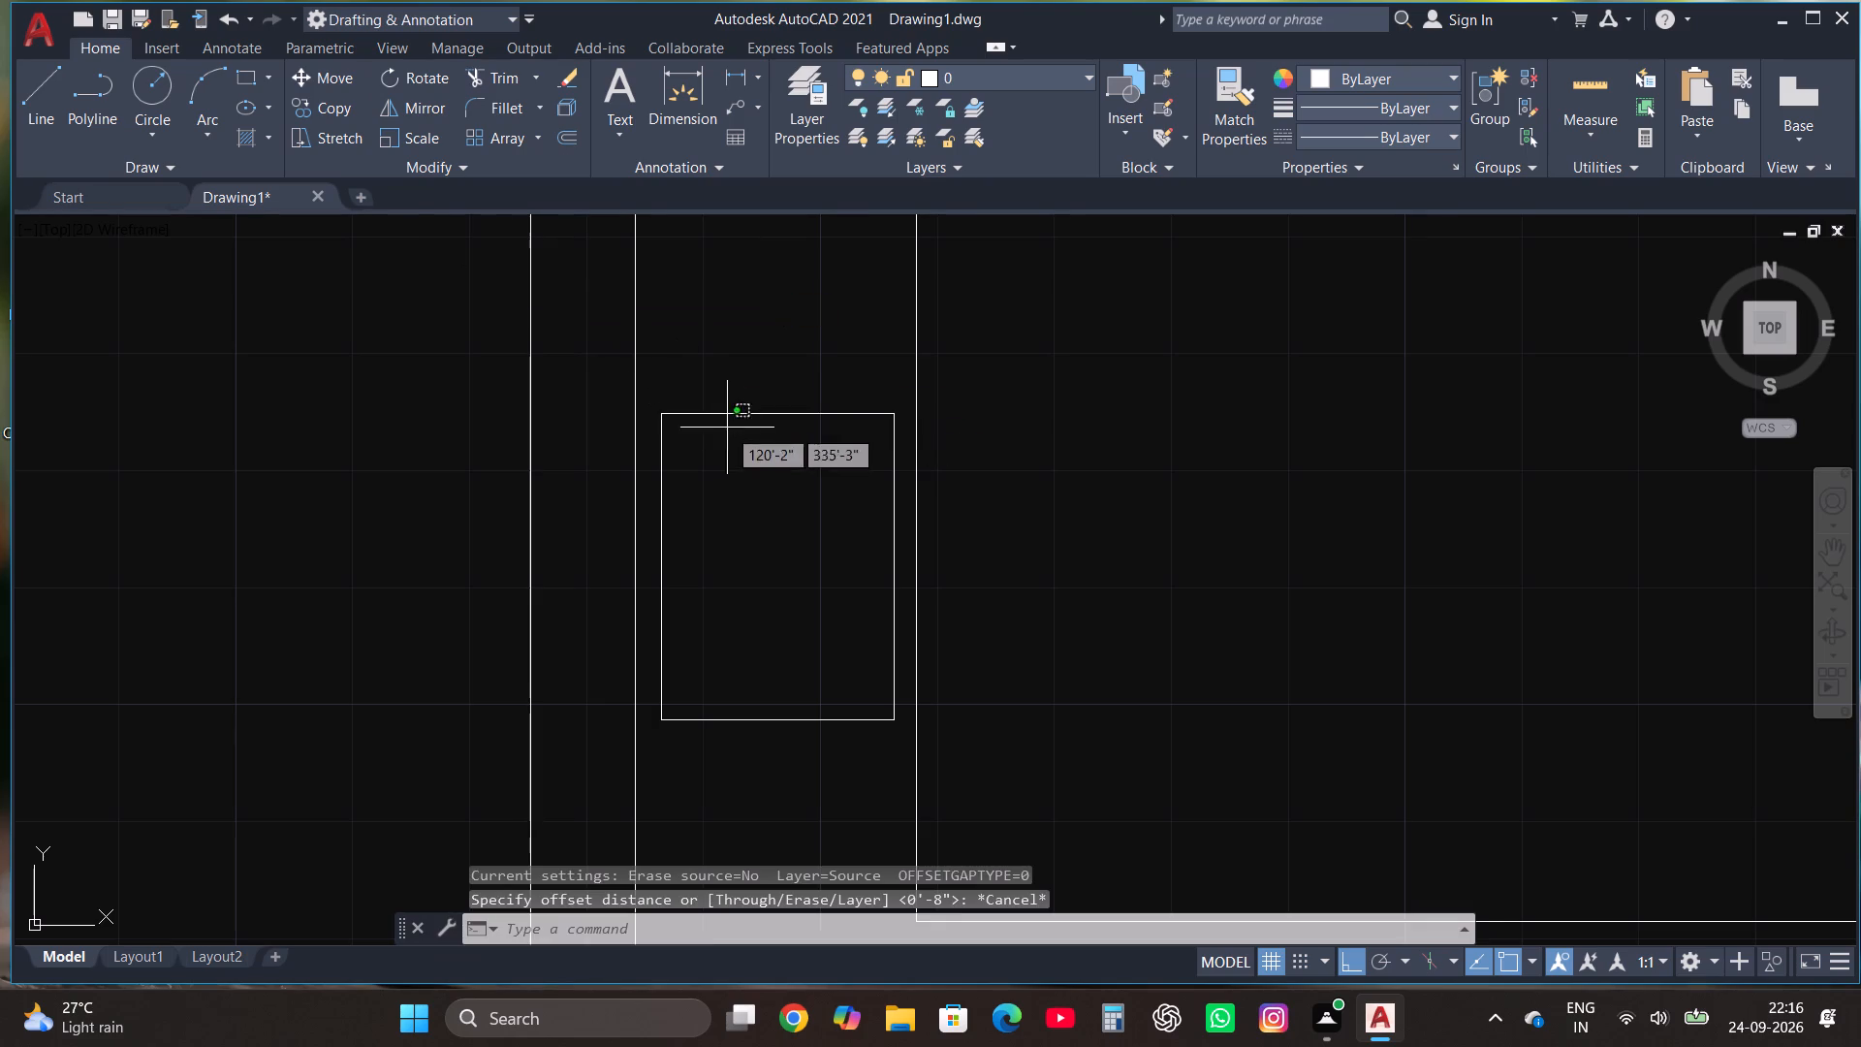
{"action": "left_click_drag", "start_coordinate": [727, 424], "coordinate": [724, 420]}
{"action": "left_click", "coordinate": [693, 360]}
{"action": "left_click", "coordinate": [572, 130]}
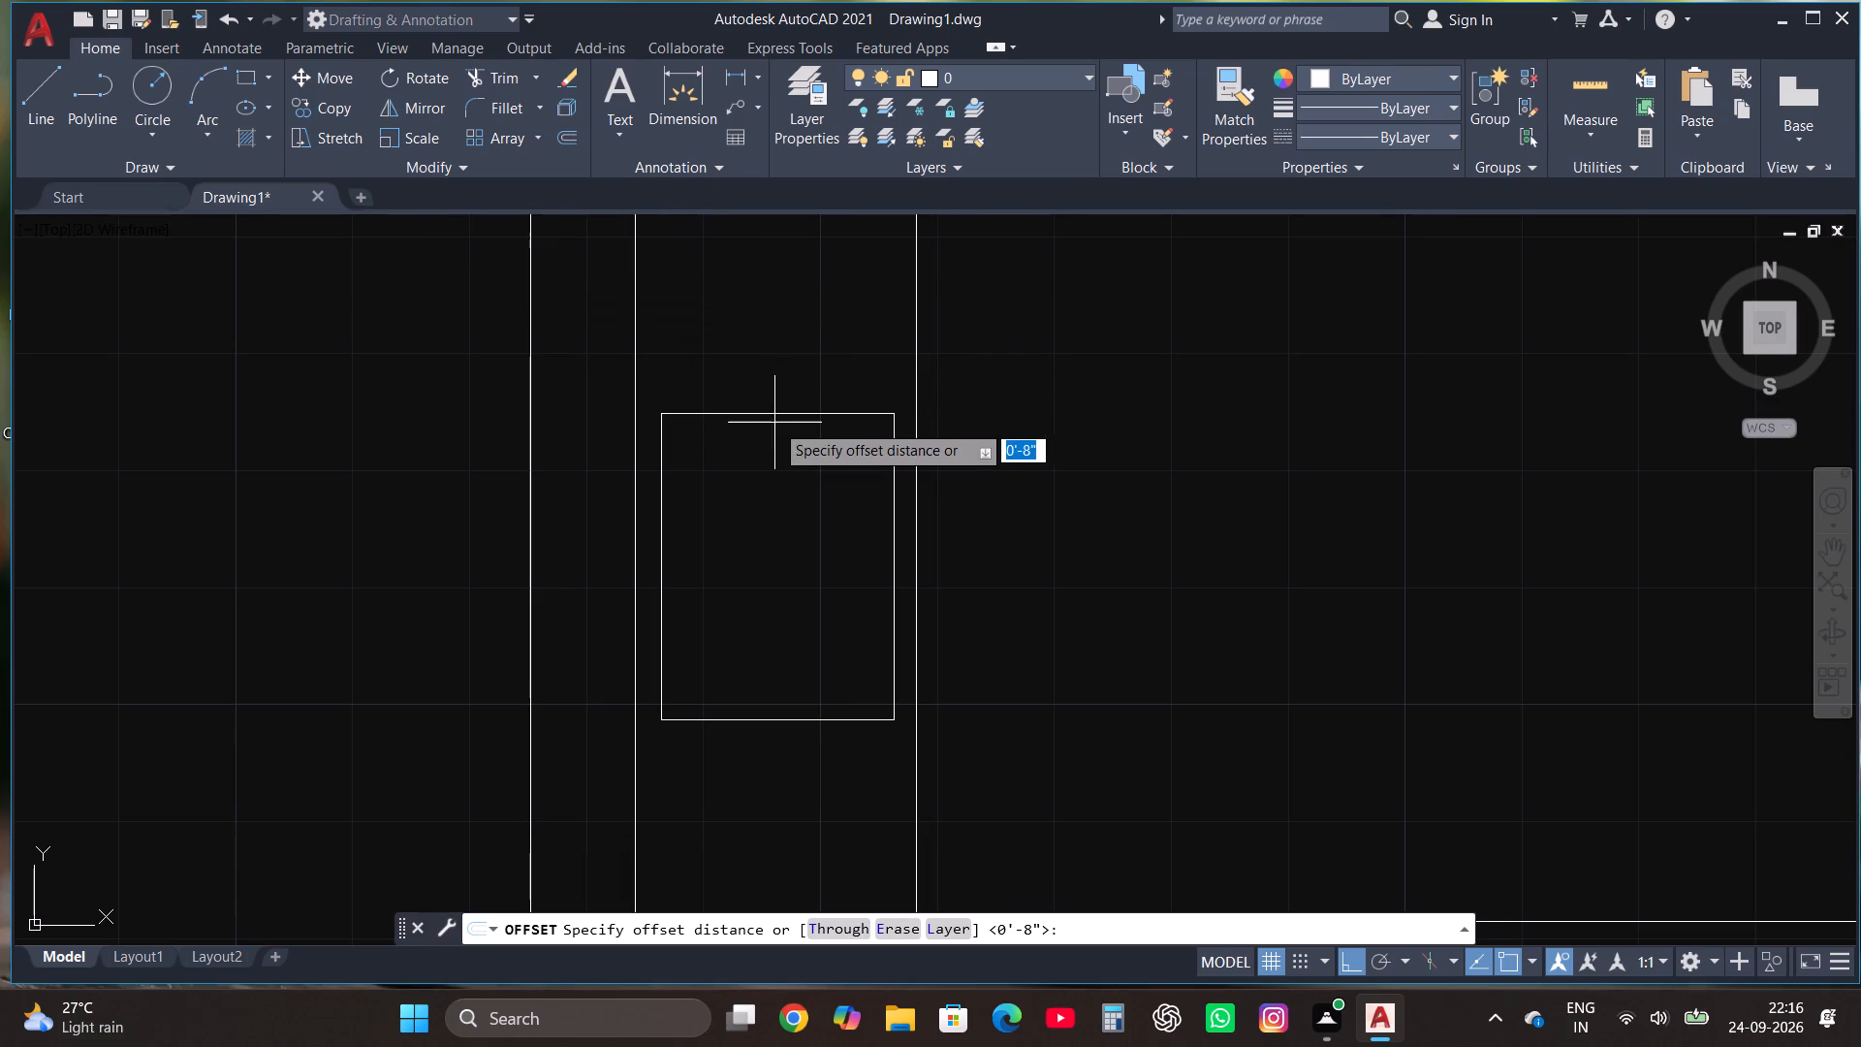
{"action": "left_click", "coordinate": [767, 409]}
{"action": "left_click", "coordinate": [772, 429]}
{"action": "left_click", "coordinate": [777, 496]}
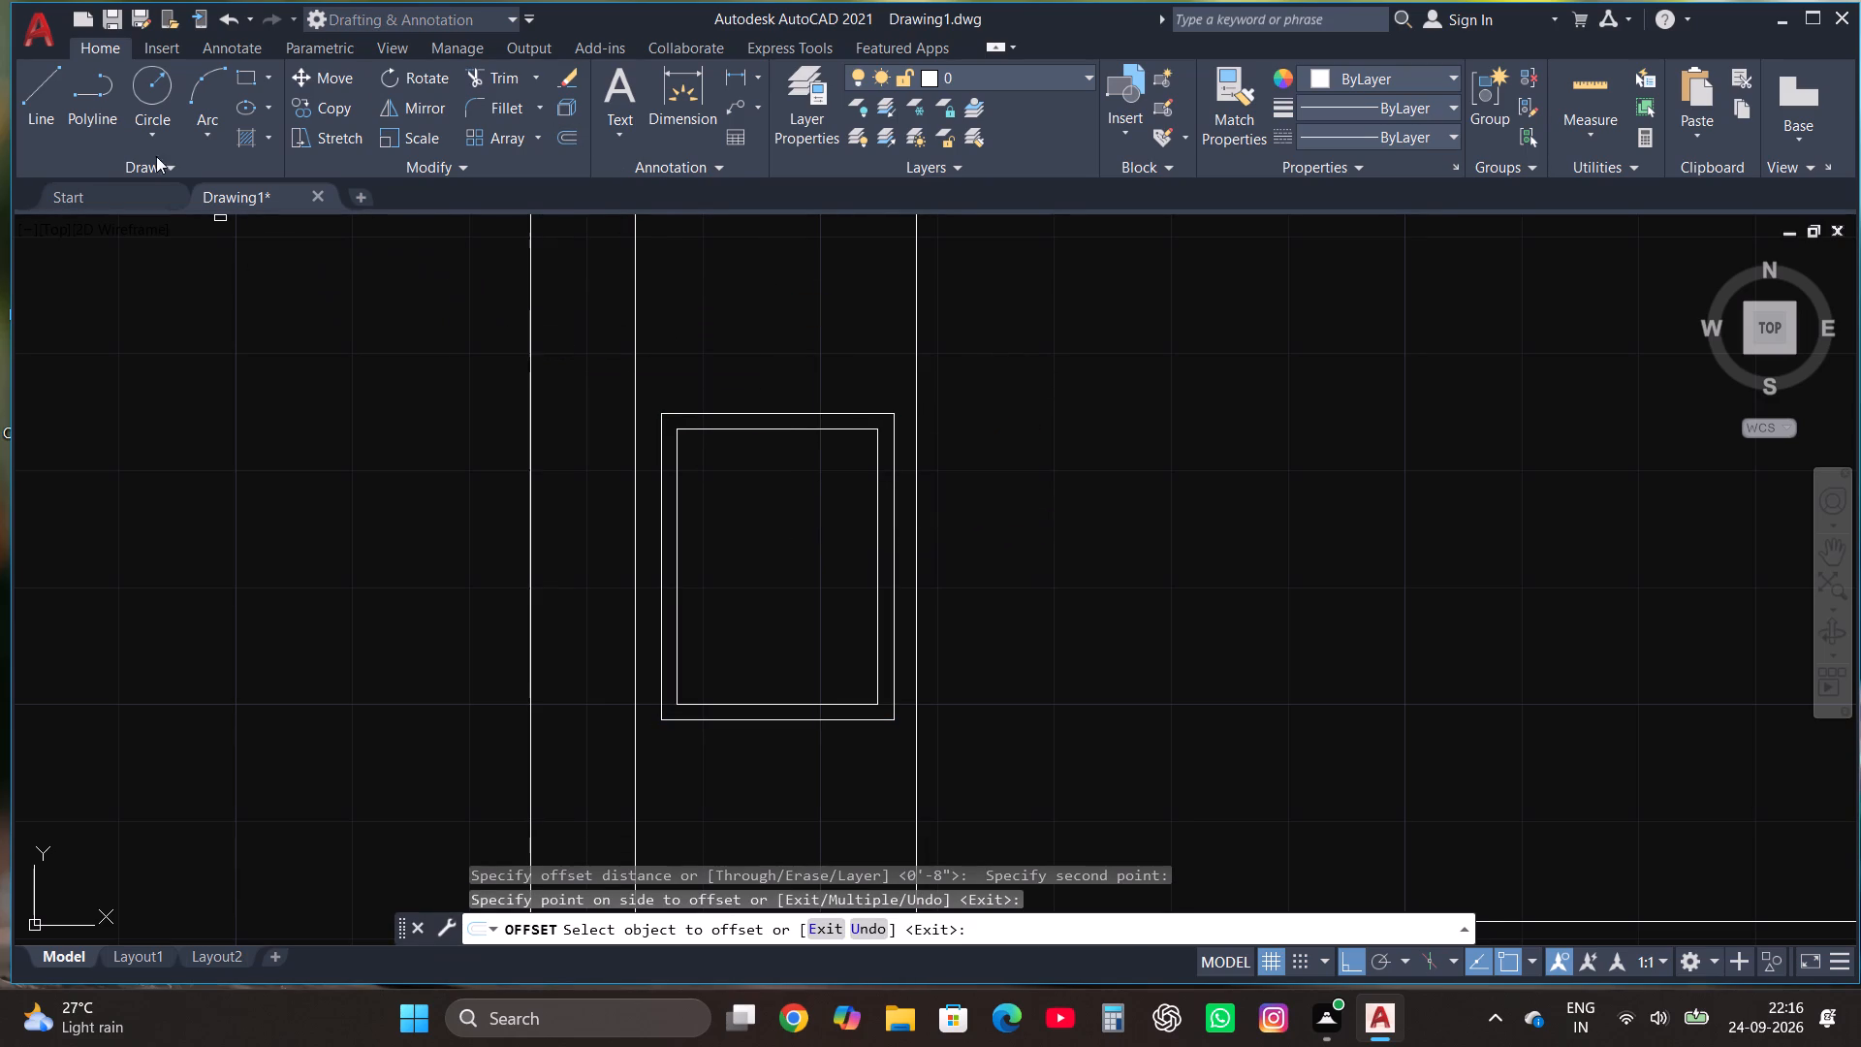
Draw a vertical line across the inner rectangle near its left side and trim the overhang past its lower edge.
{"action": "left_click", "coordinate": [36, 105]}
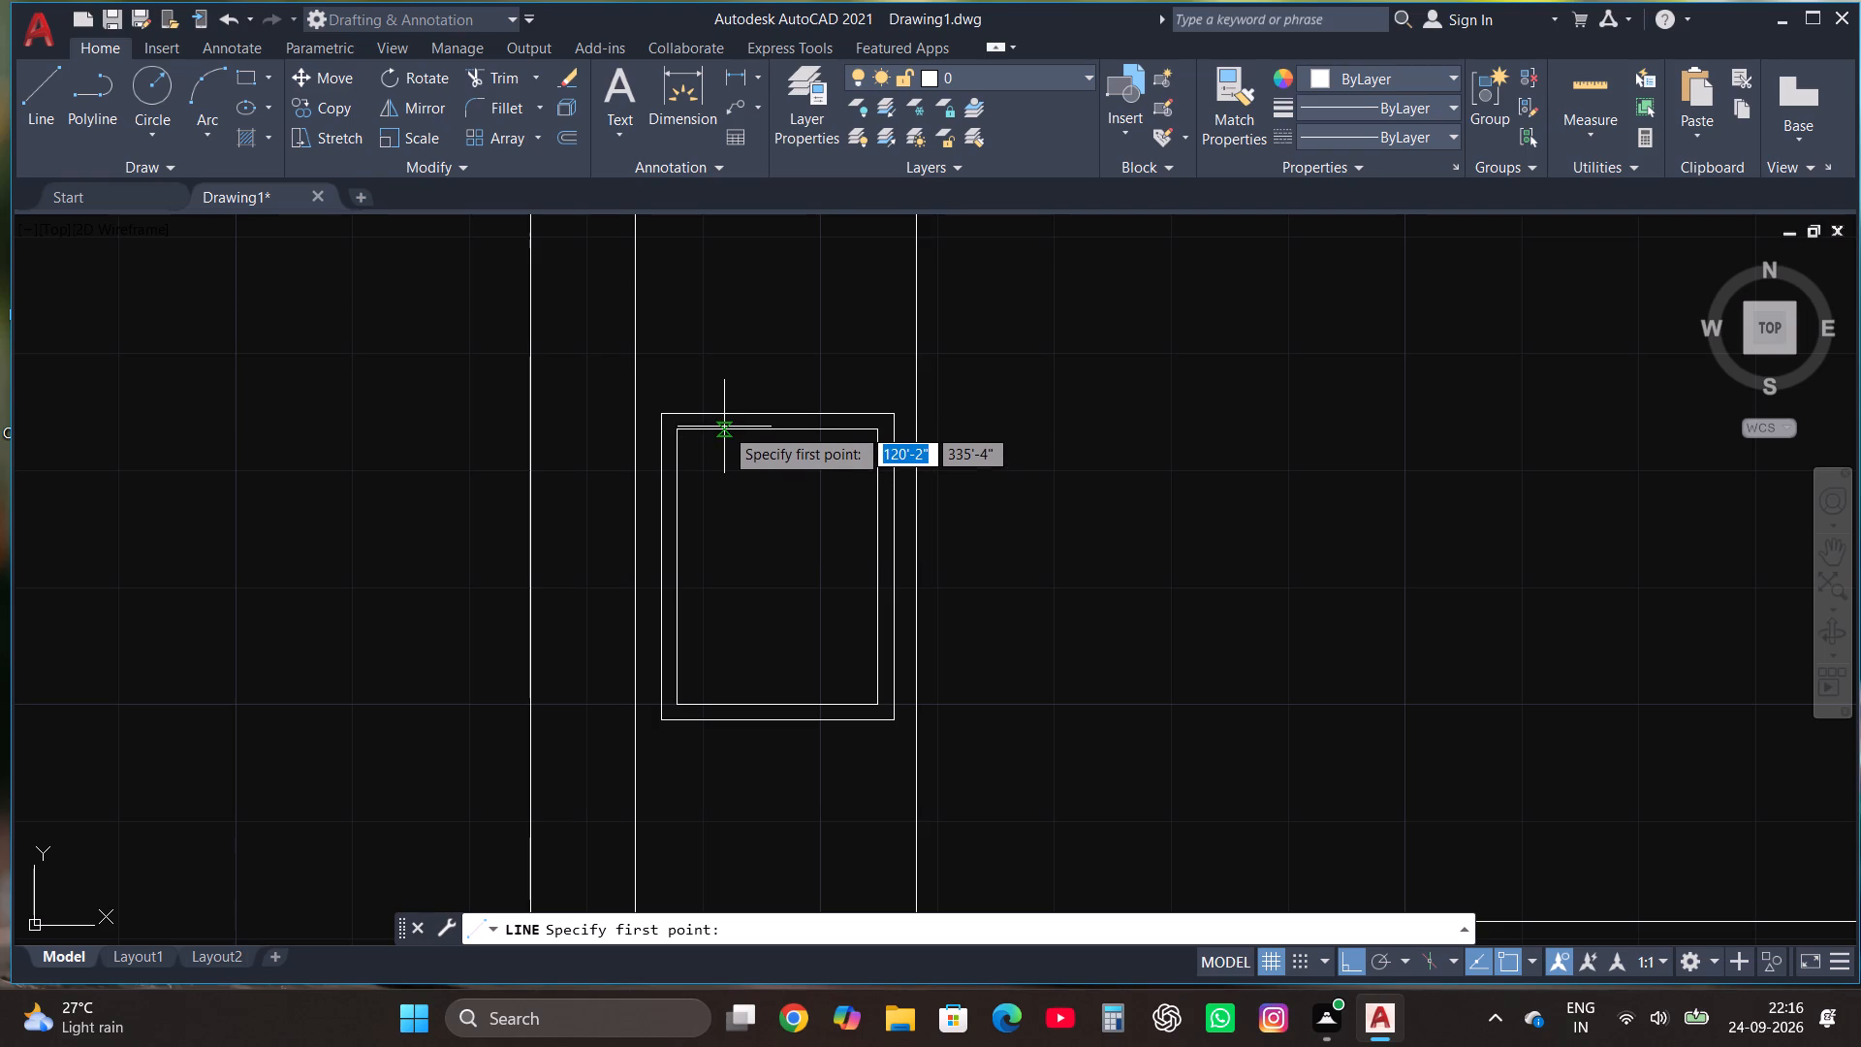
{"action": "left_click", "coordinate": [714, 427]}
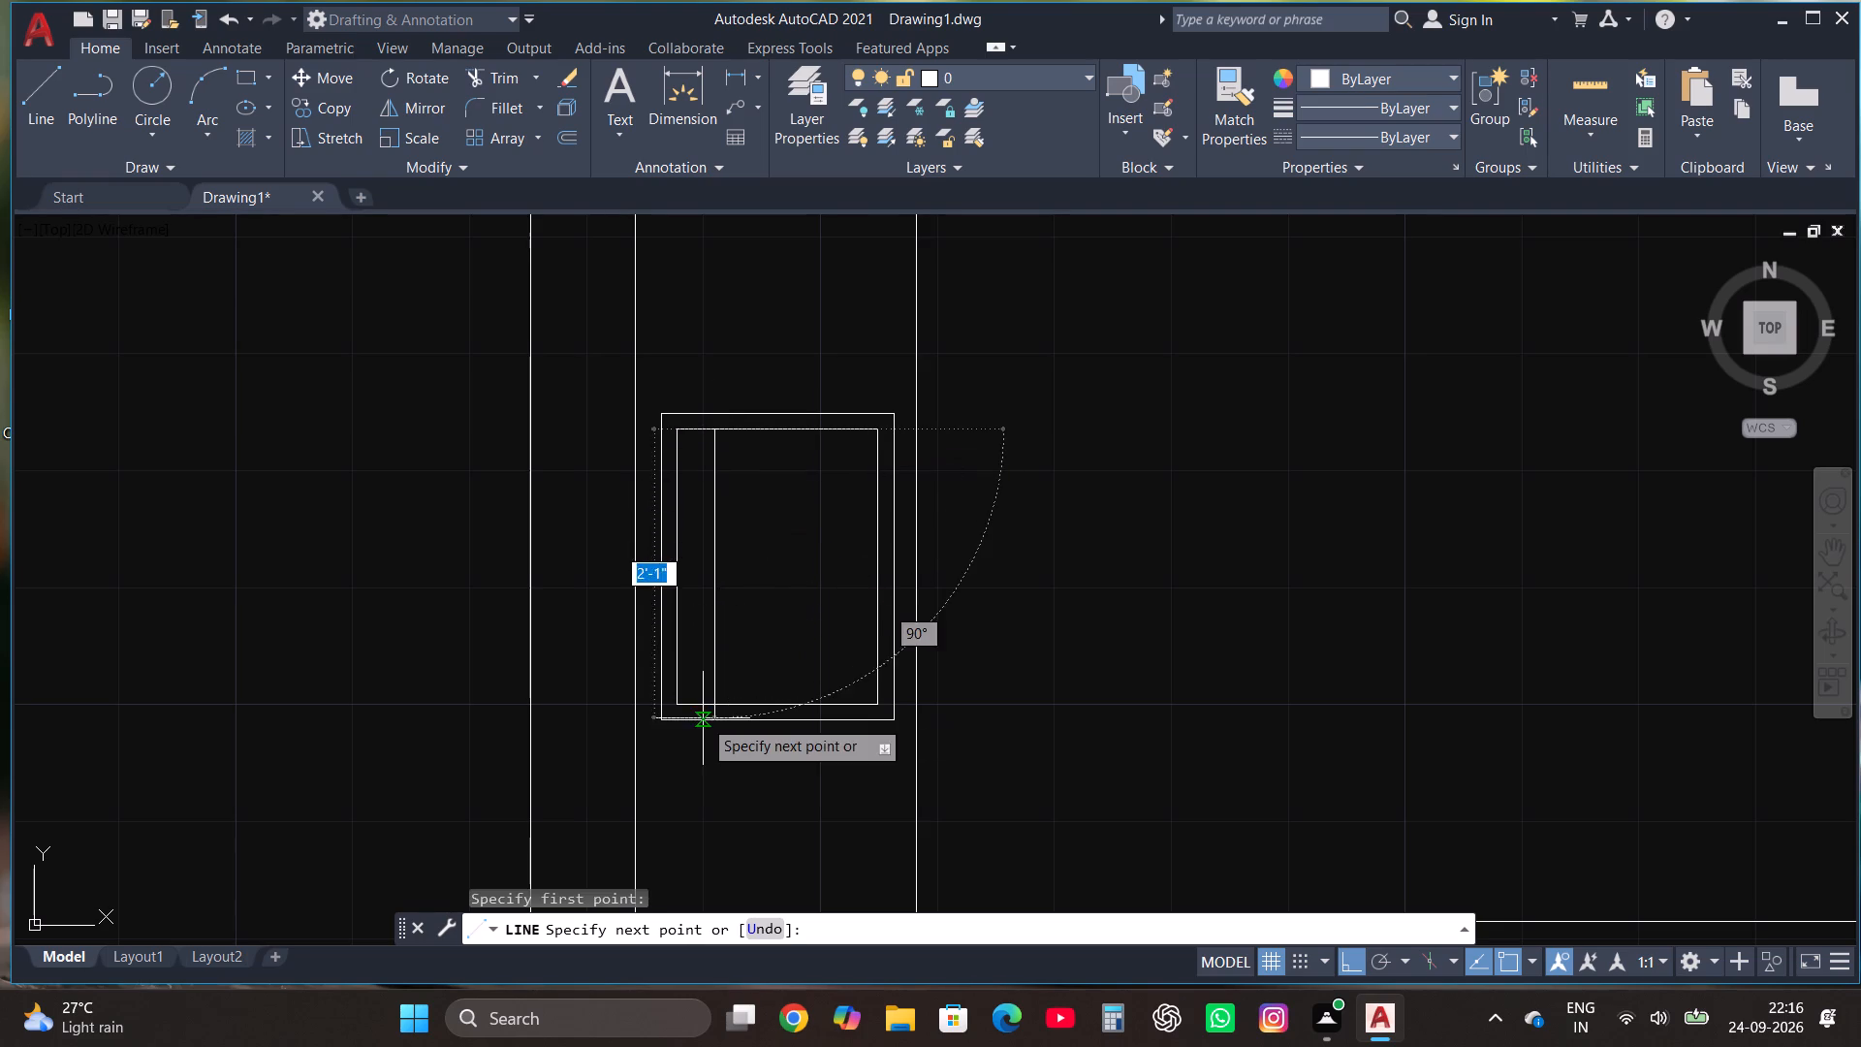
{"action": "scroll", "coordinate": [703, 718], "scroll_direction": "up", "scroll_amount": 2}
{"action": "left_click", "coordinate": [724, 711]}
{"action": "key", "text": "Escape"}
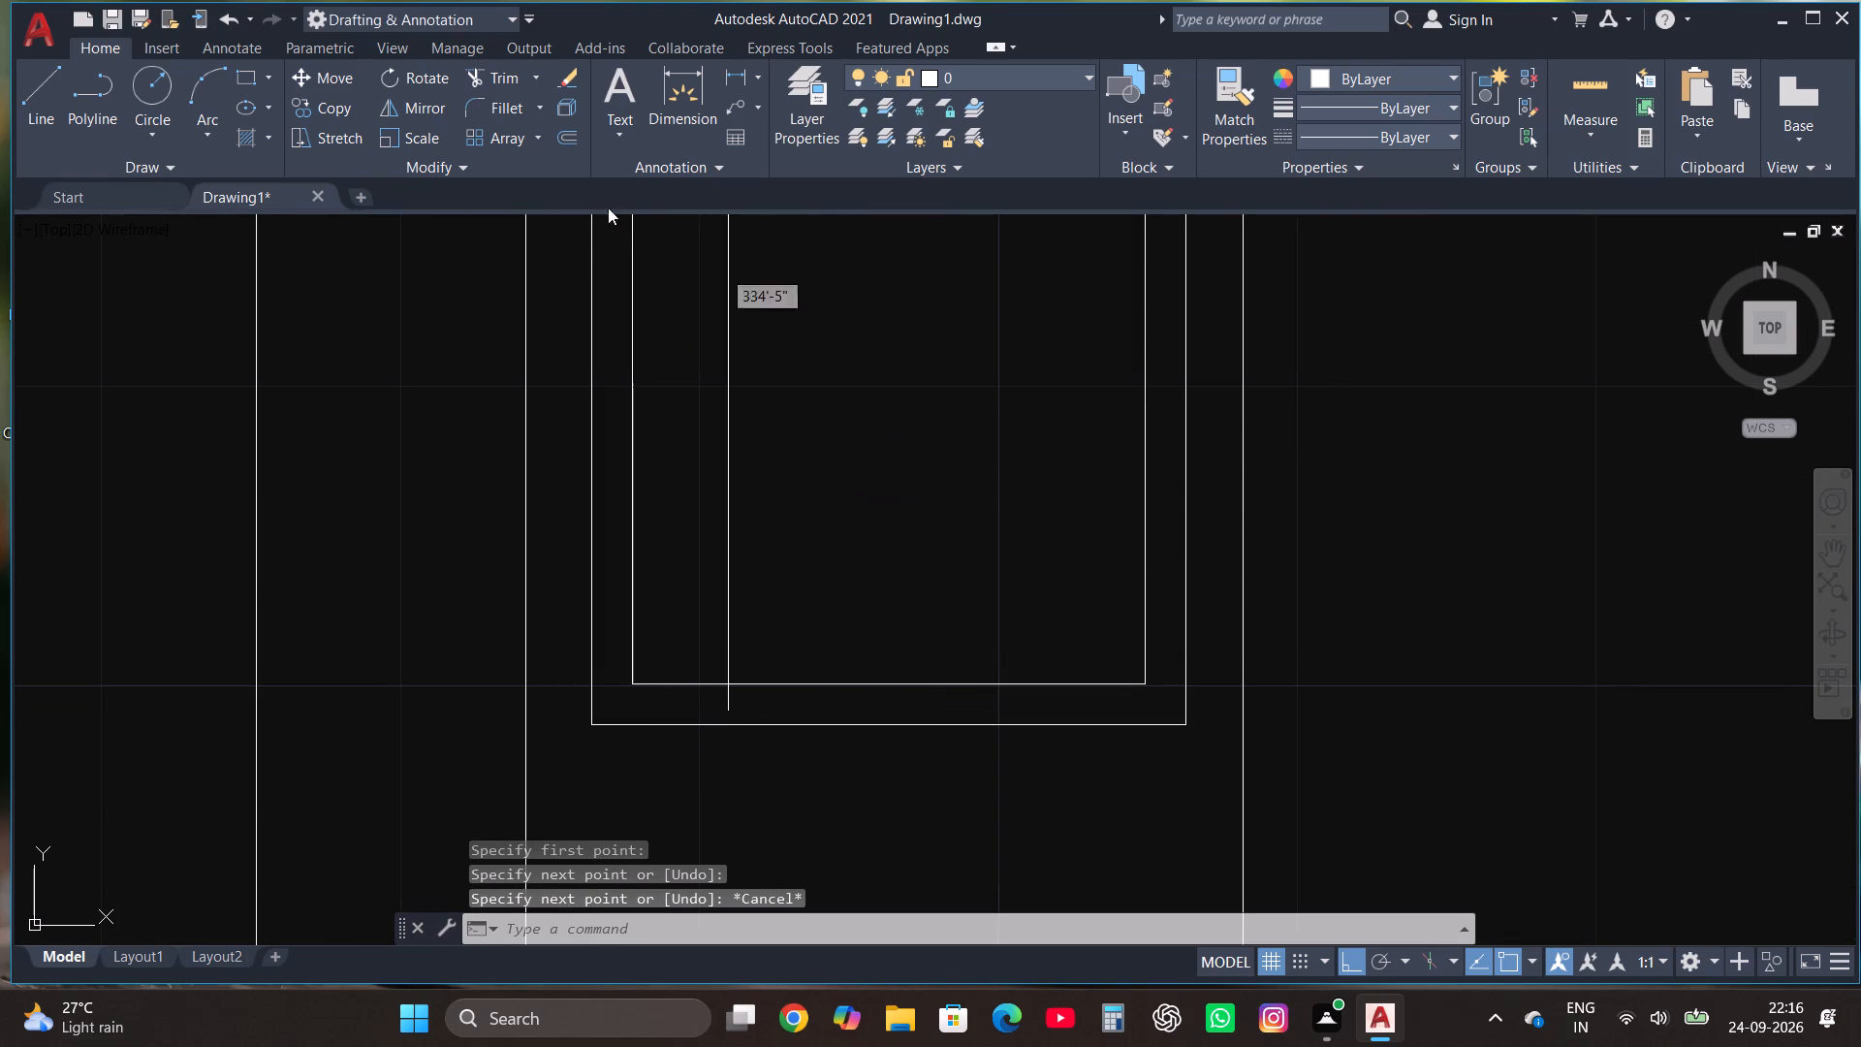
{"action": "left_click", "coordinate": [499, 84]}
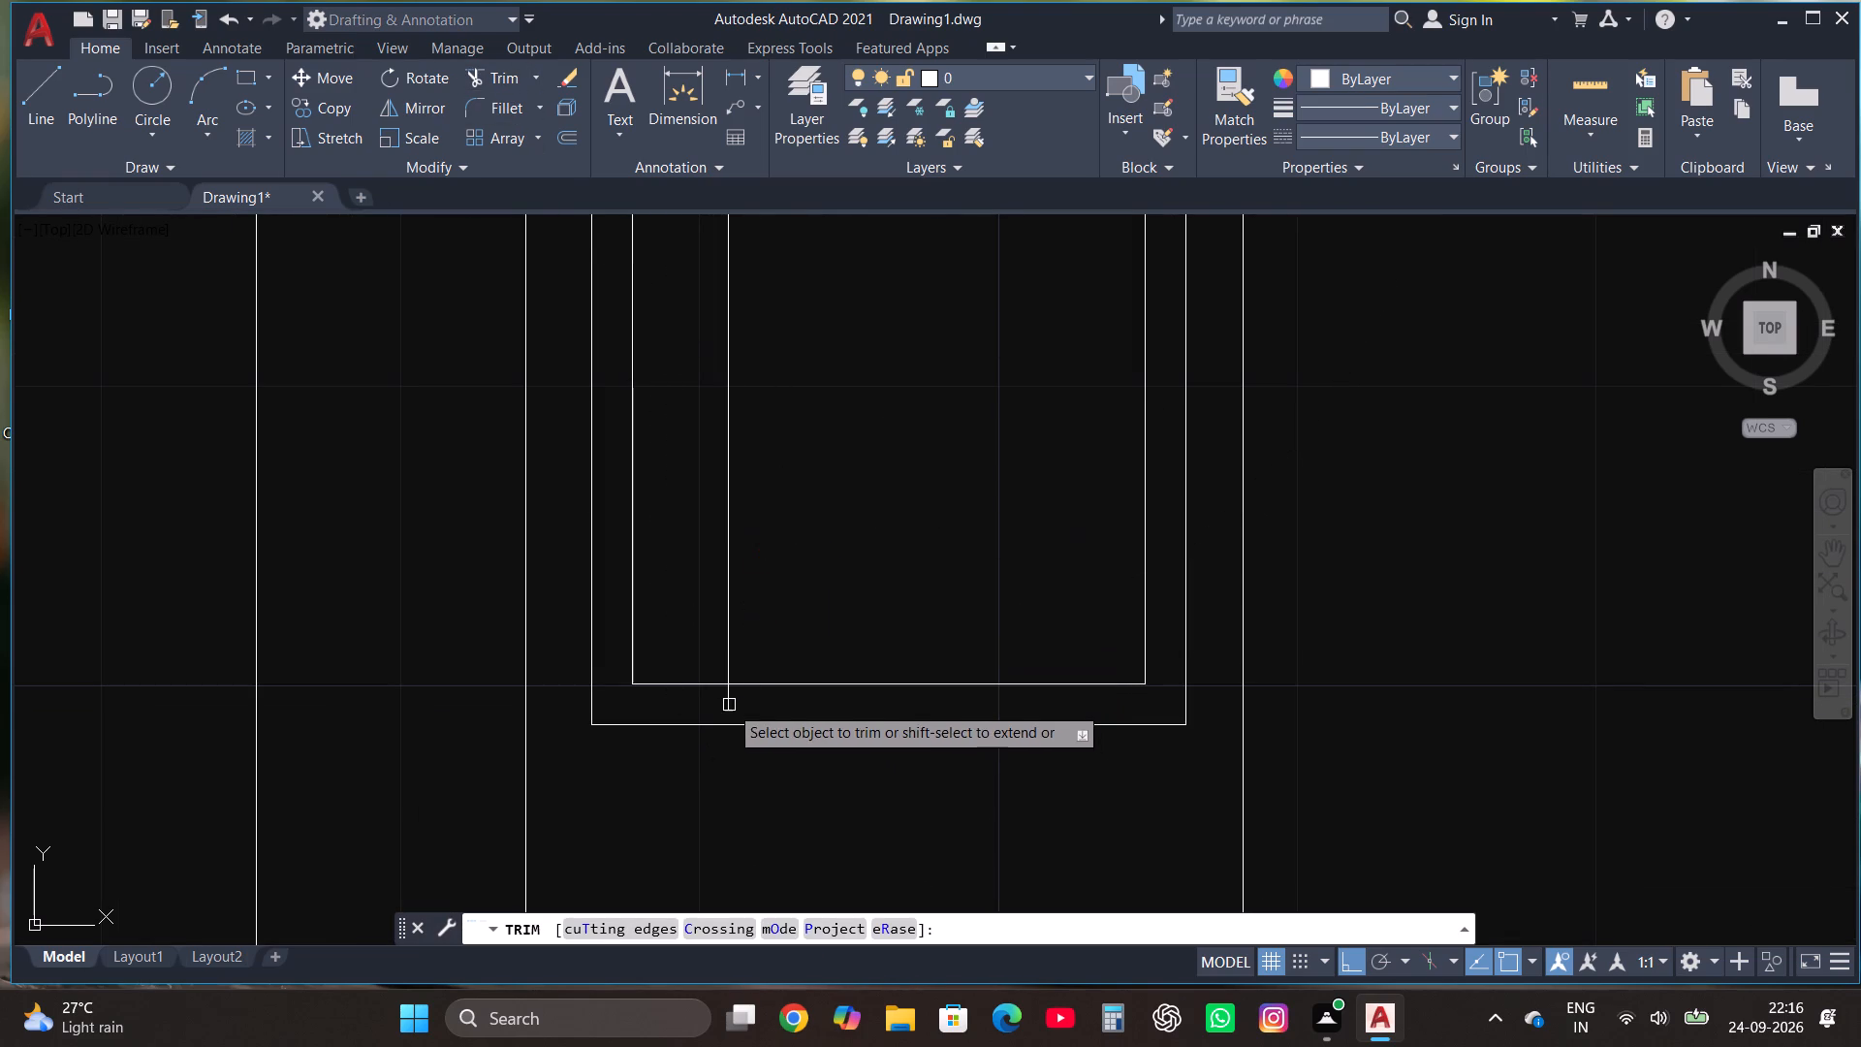
{"action": "left_click", "coordinate": [723, 698]}
{"action": "scroll", "coordinate": [736, 760], "scroll_direction": "down", "scroll_amount": 2}
{"action": "key", "text": "Escape"}
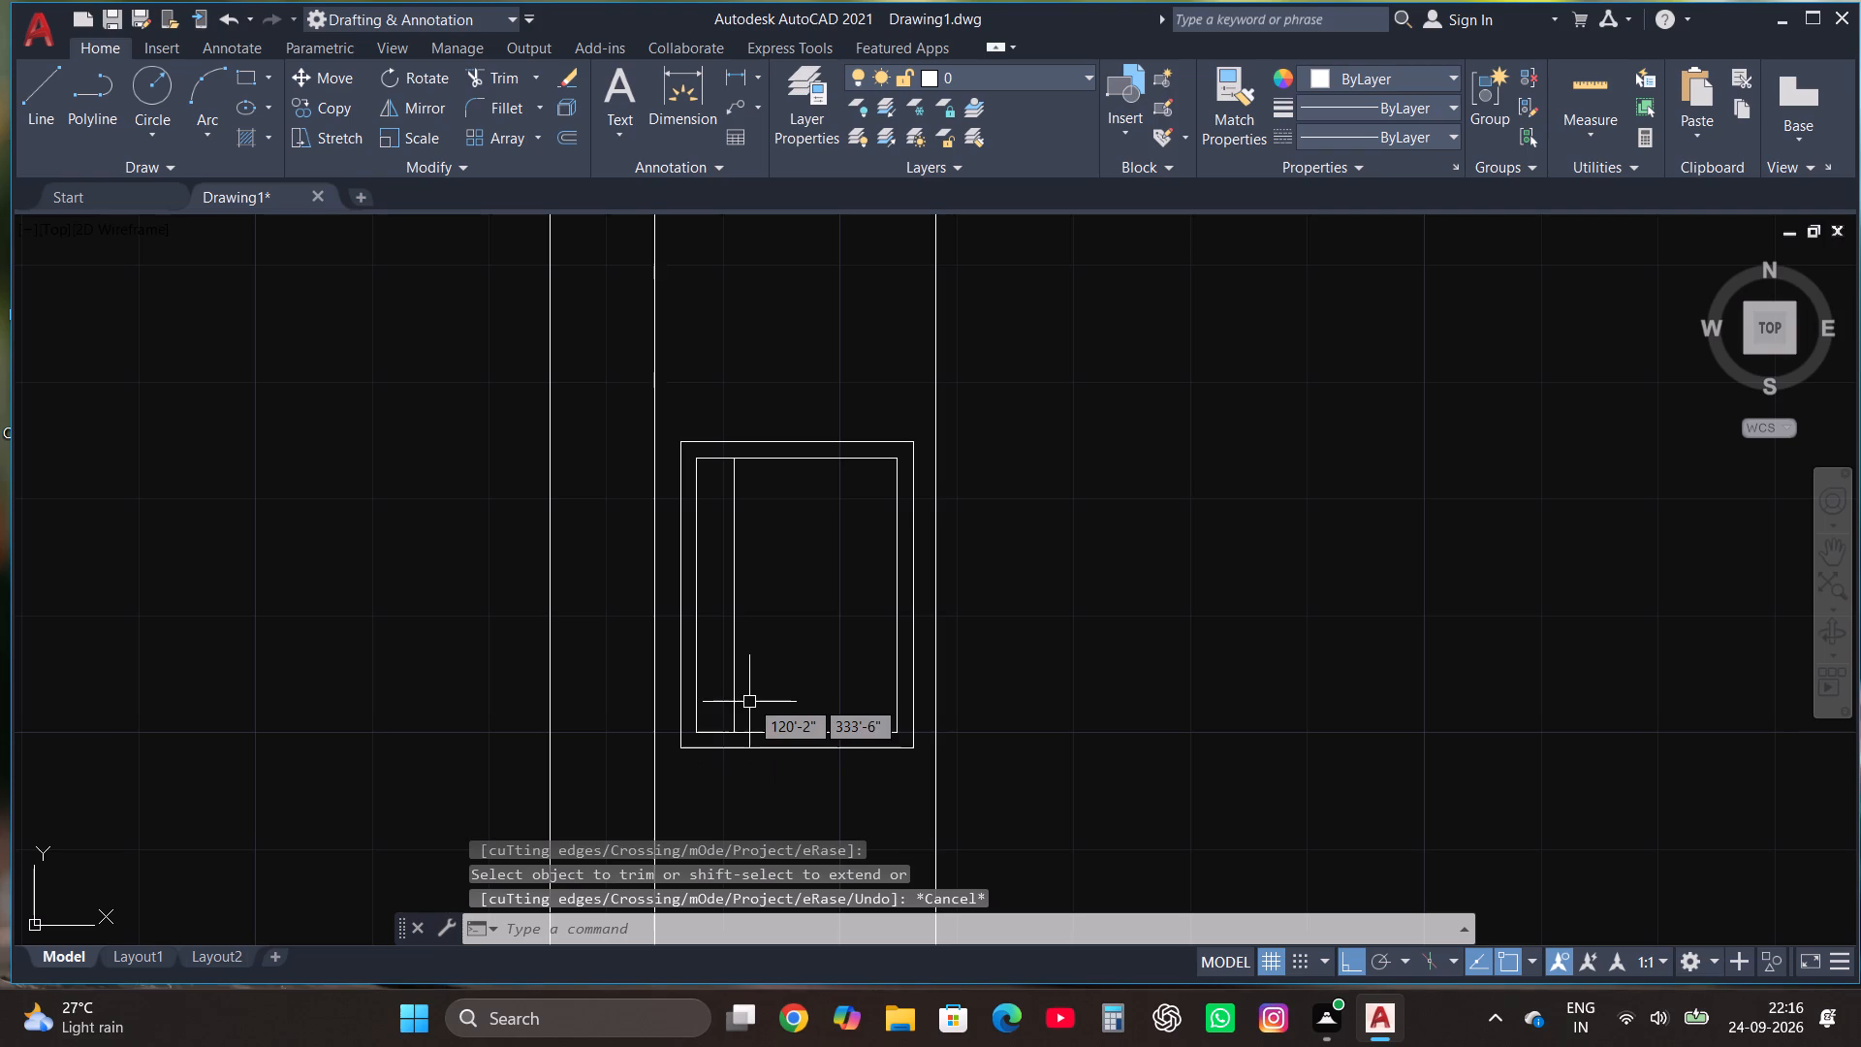
Copy the vertical line inside the sink's inner rectangle a very short distance toward the rectangle's centre.
{"action": "scroll", "coordinate": [751, 672], "scroll_direction": "up", "scroll_amount": 1}
{"action": "left_click", "coordinate": [710, 604]}
{"action": "left_click", "coordinate": [766, 658]}
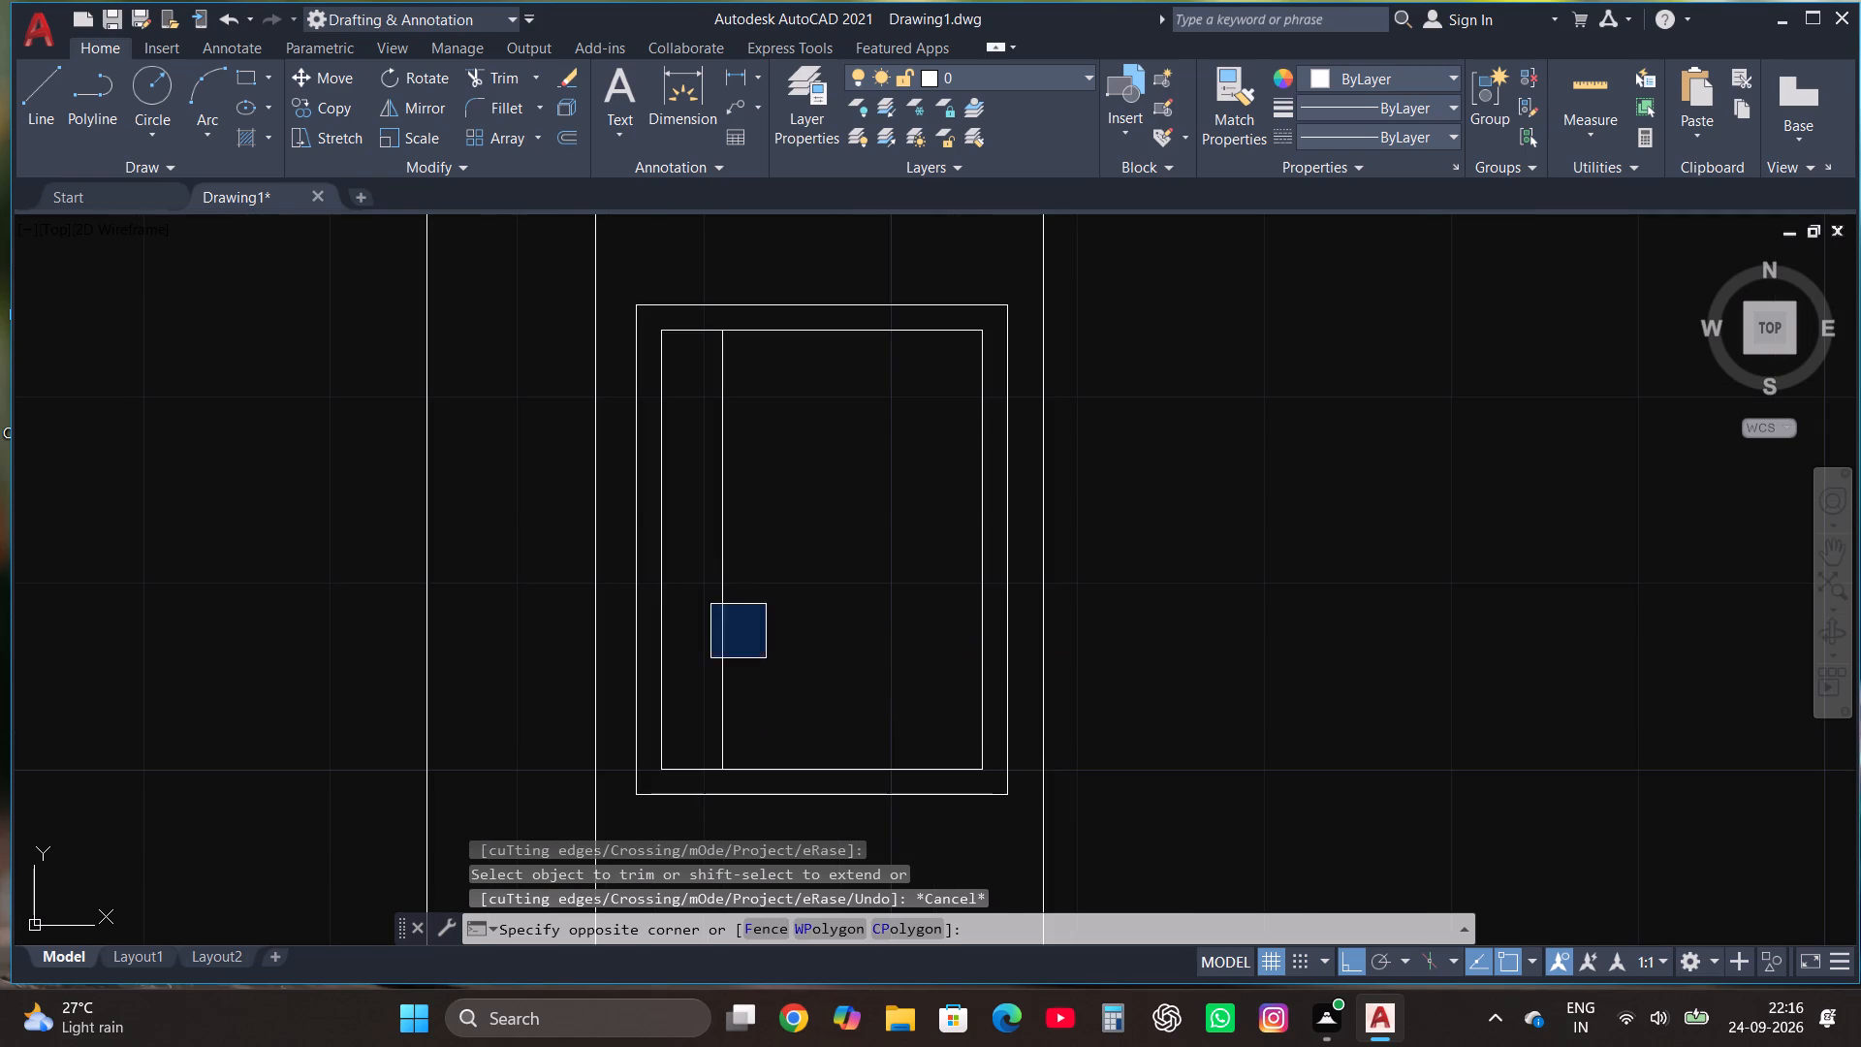
{"action": "left_click", "coordinate": [729, 599]}
{"action": "left_click", "coordinate": [714, 568]}
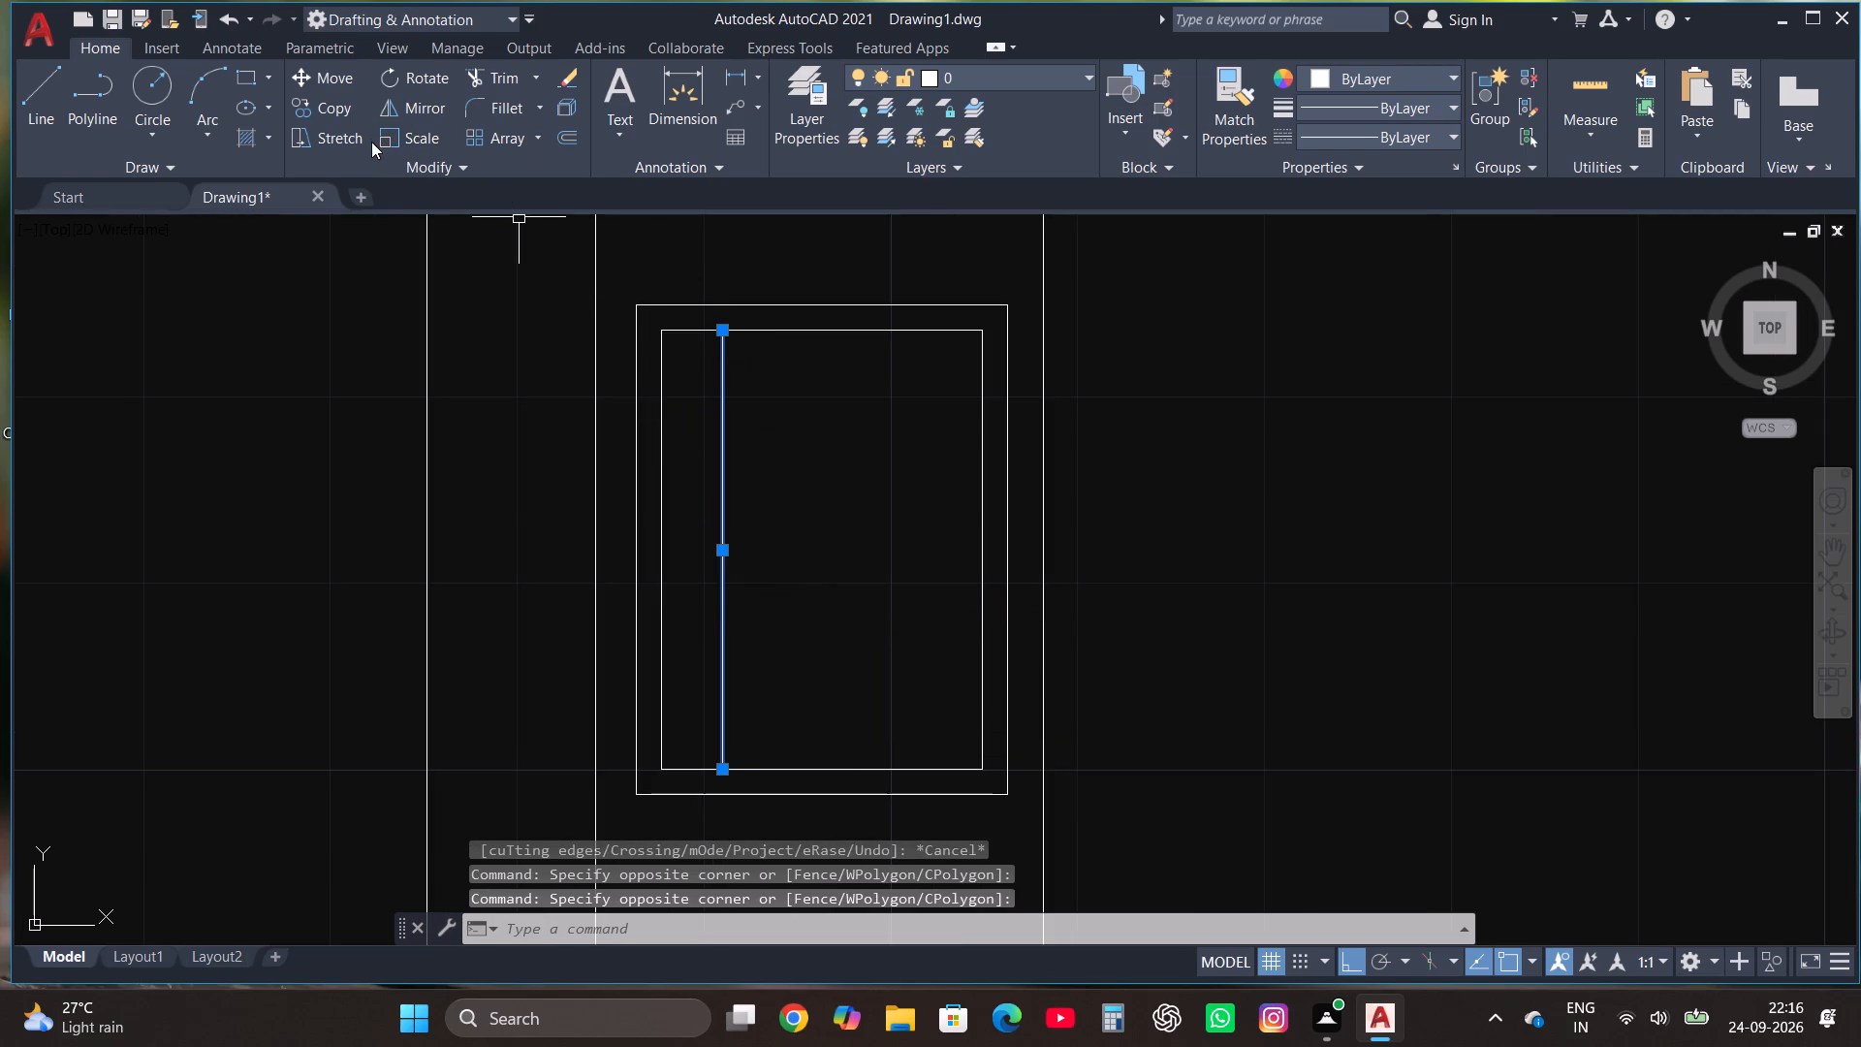
{"action": "left_click", "coordinate": [331, 100]}
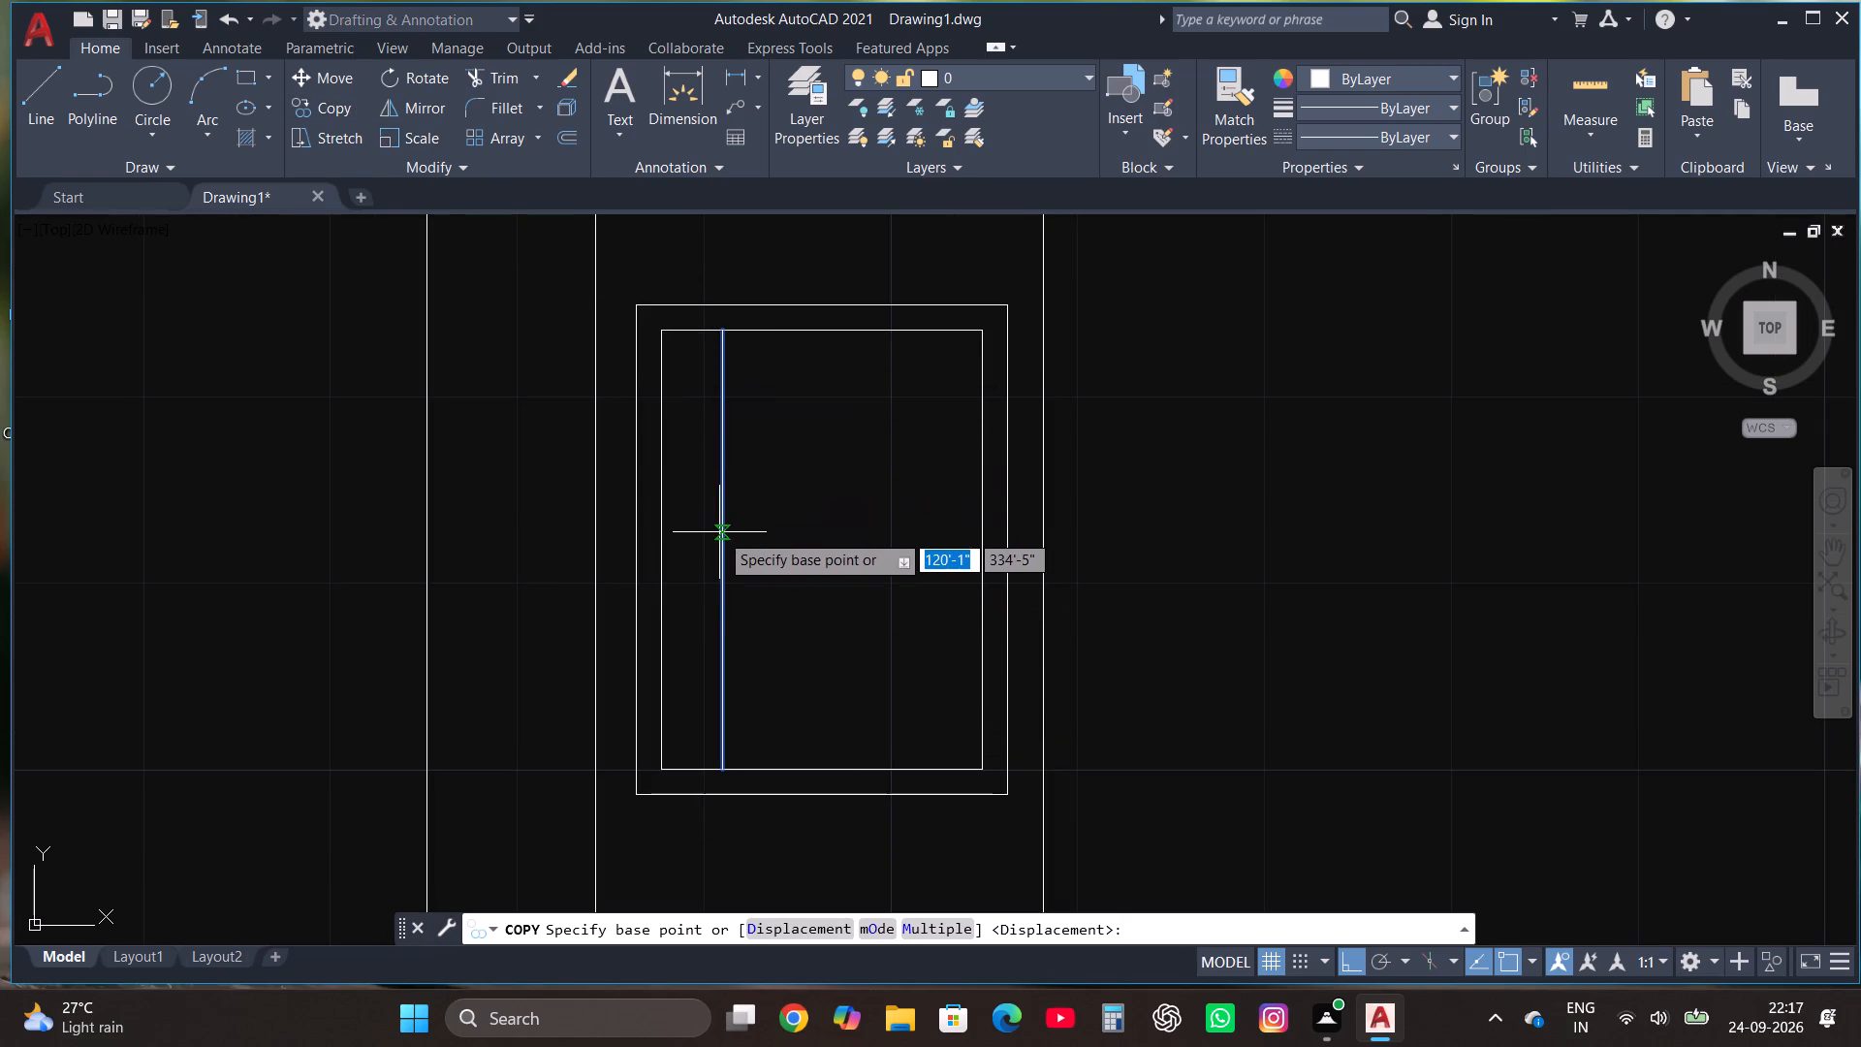
{"action": "left_click", "coordinate": [721, 531]}
{"action": "left_click", "coordinate": [730, 531]}
{"action": "key", "text": "Escape"}
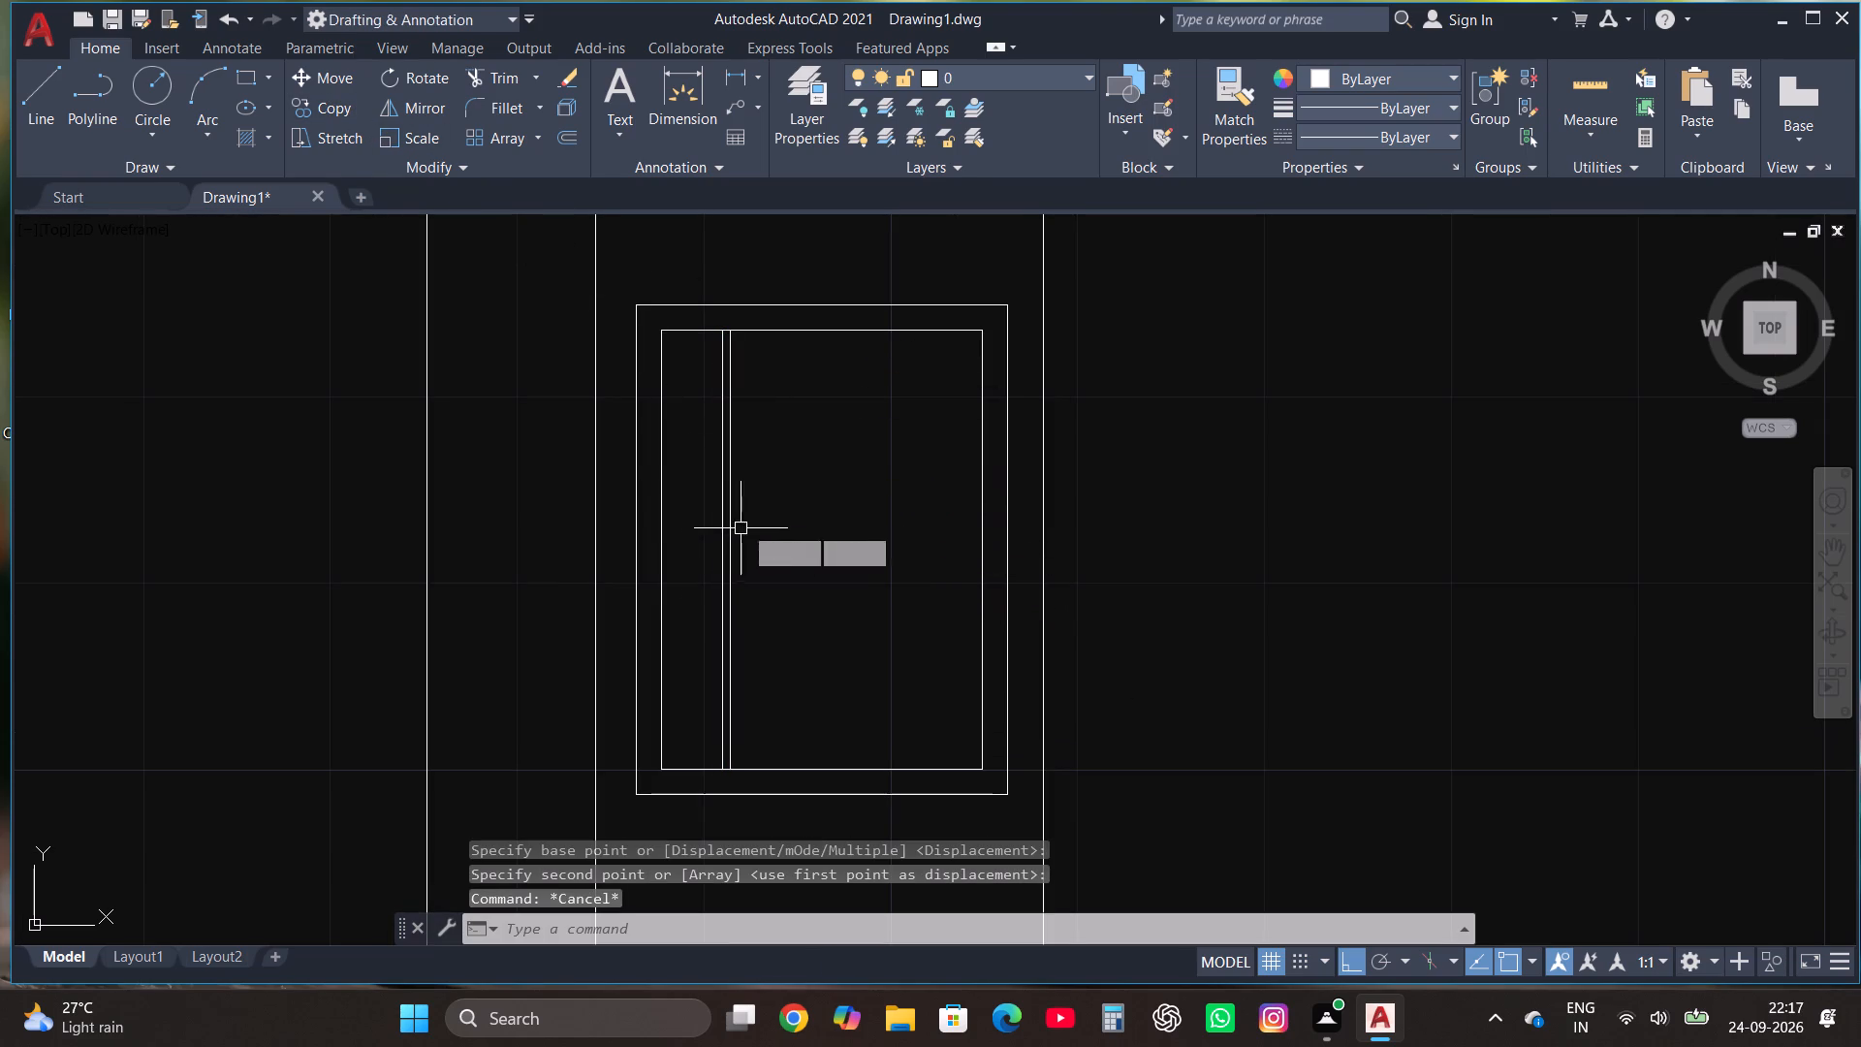
Draw a small drain circle near the middle of the sink's inner rectangle, between the double line and the far edge.
{"action": "left_click", "coordinate": [166, 75]}
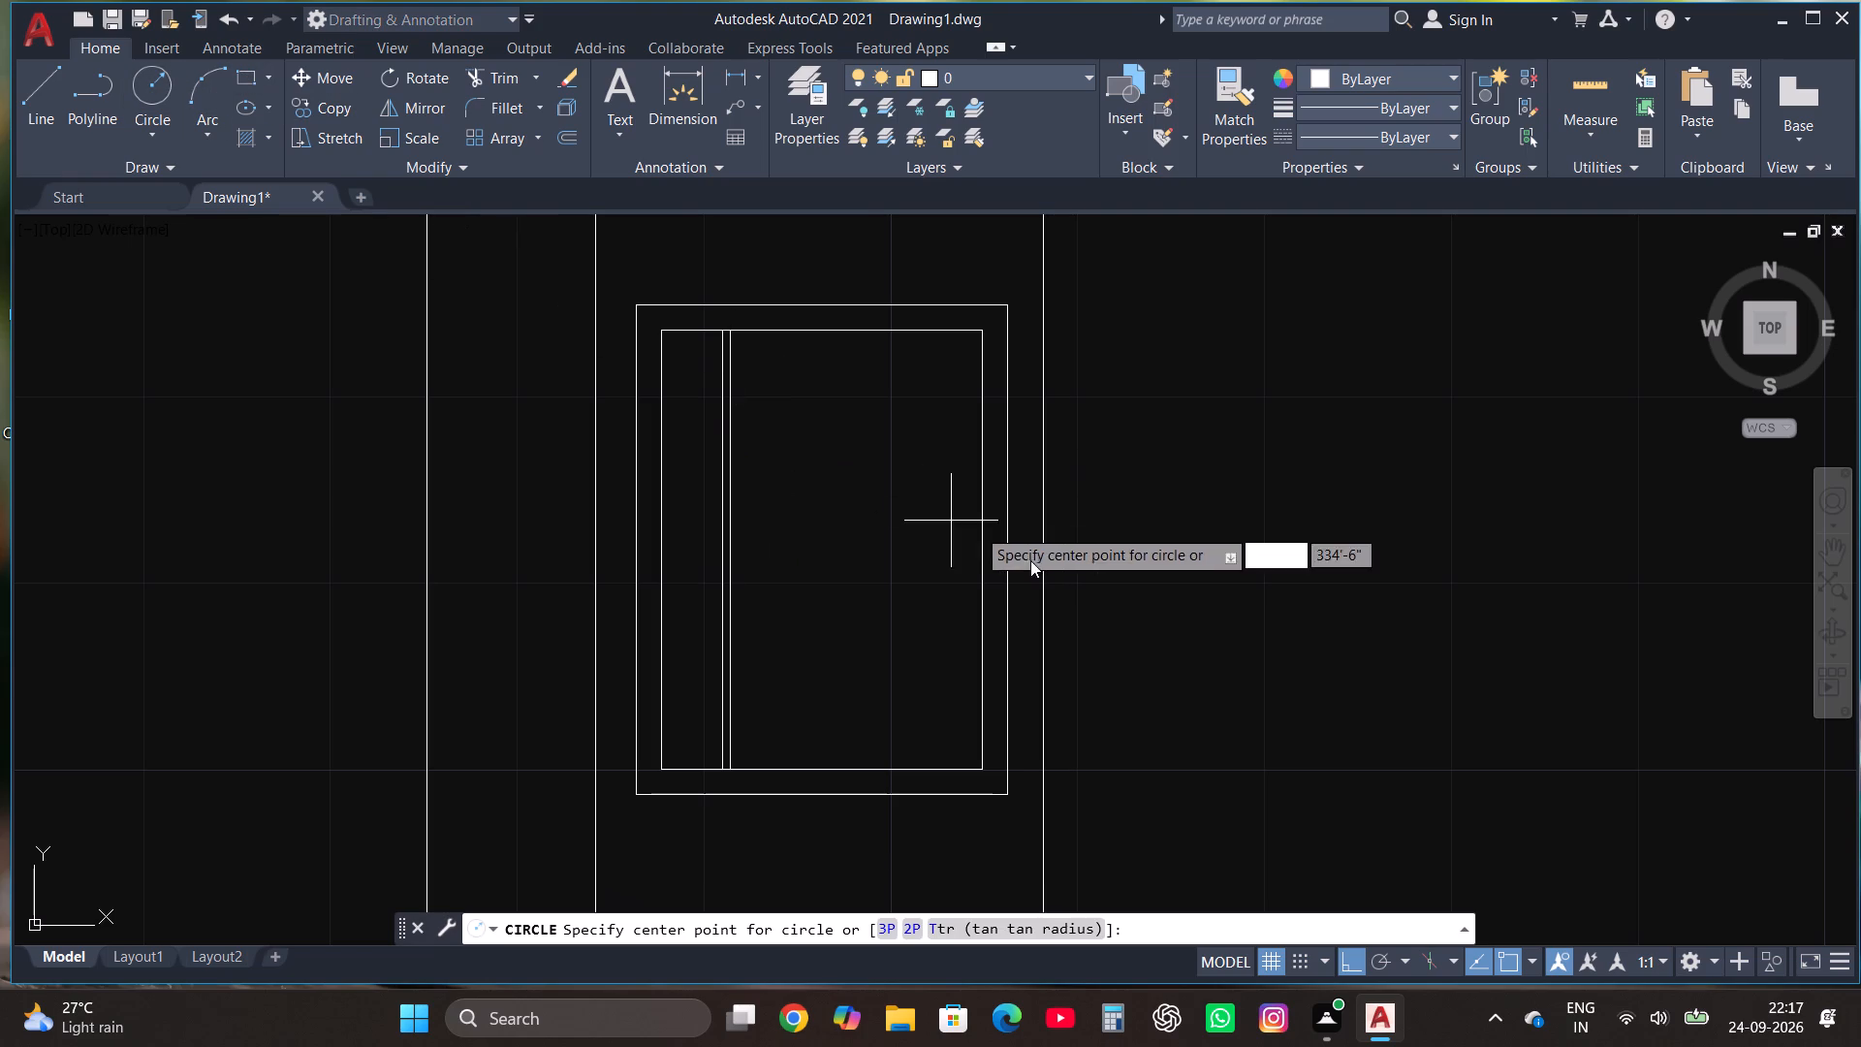
{"action": "left_click", "coordinate": [856, 546]}
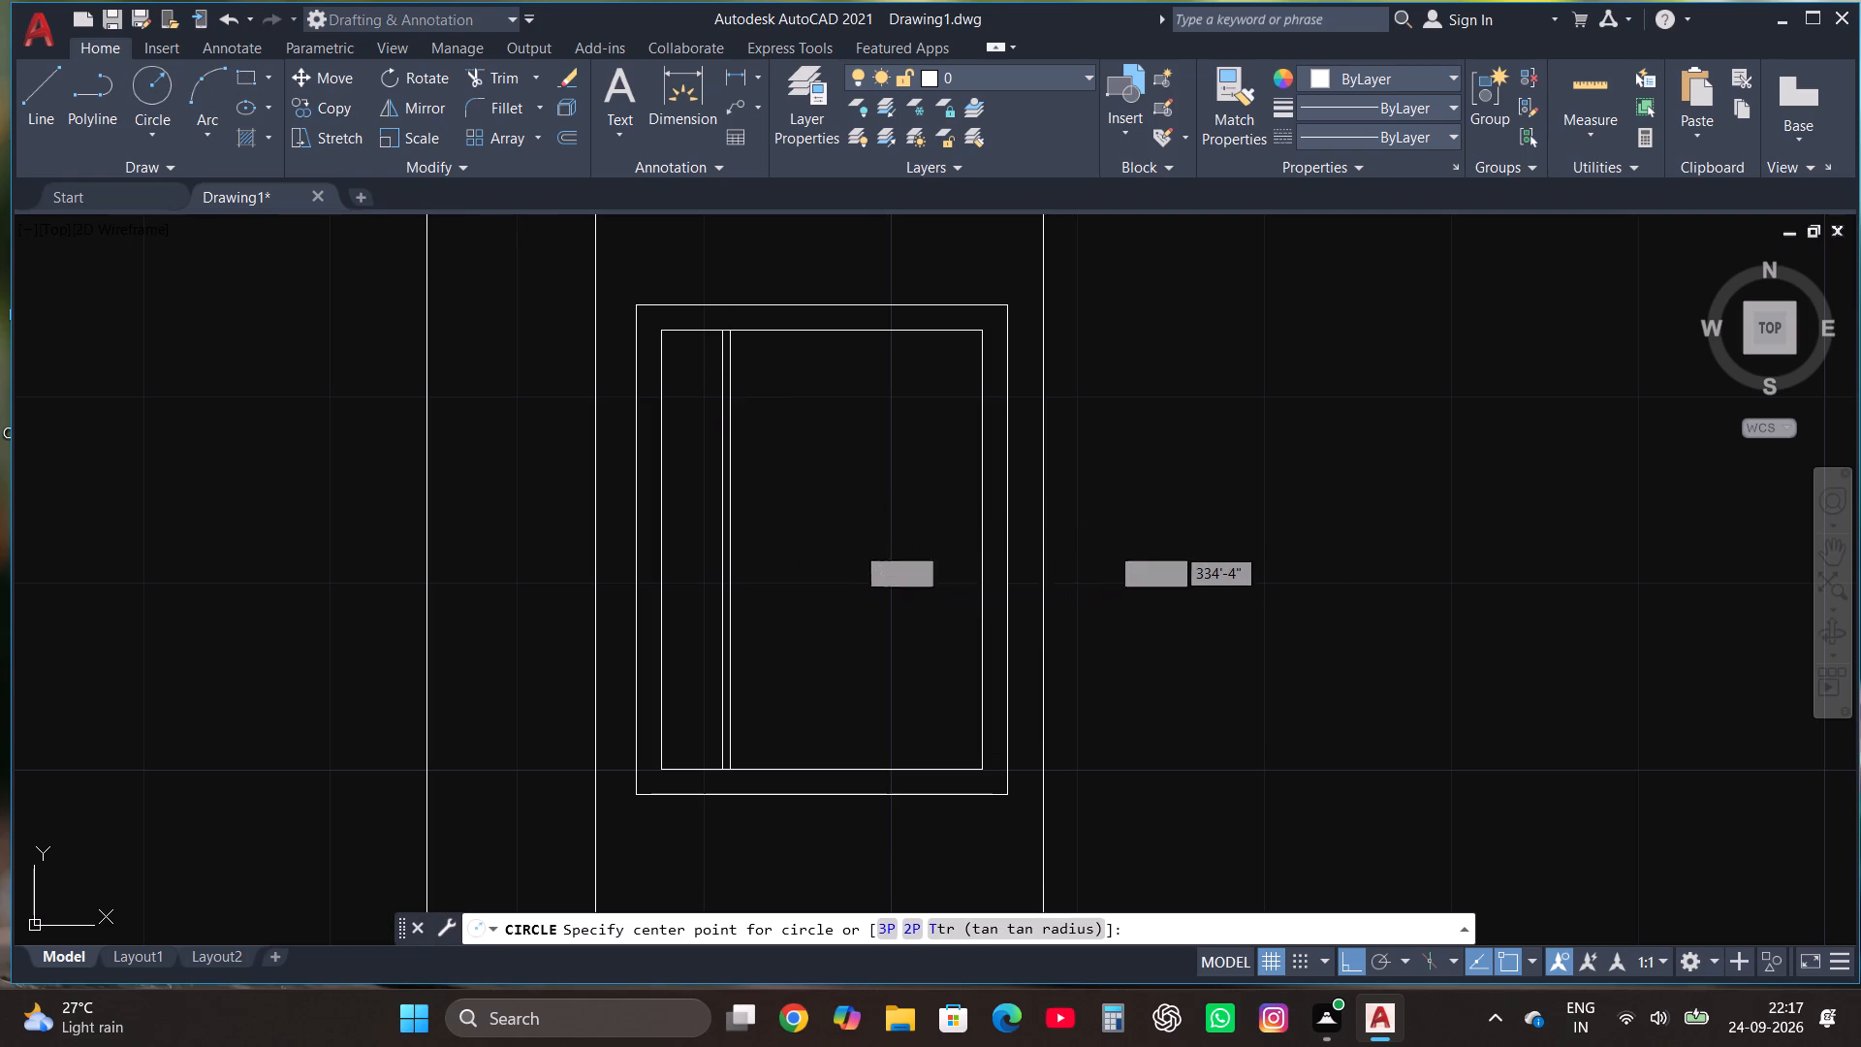
{"action": "left_click", "coordinate": [879, 568]}
{"action": "key", "text": "Escape"}
Draw a tall narrow bed rectangle in the upper-left room, just inside the room's upper-left corner.
{"action": "scroll", "coordinate": [1041, 586], "scroll_direction": "down", "scroll_amount": 2}
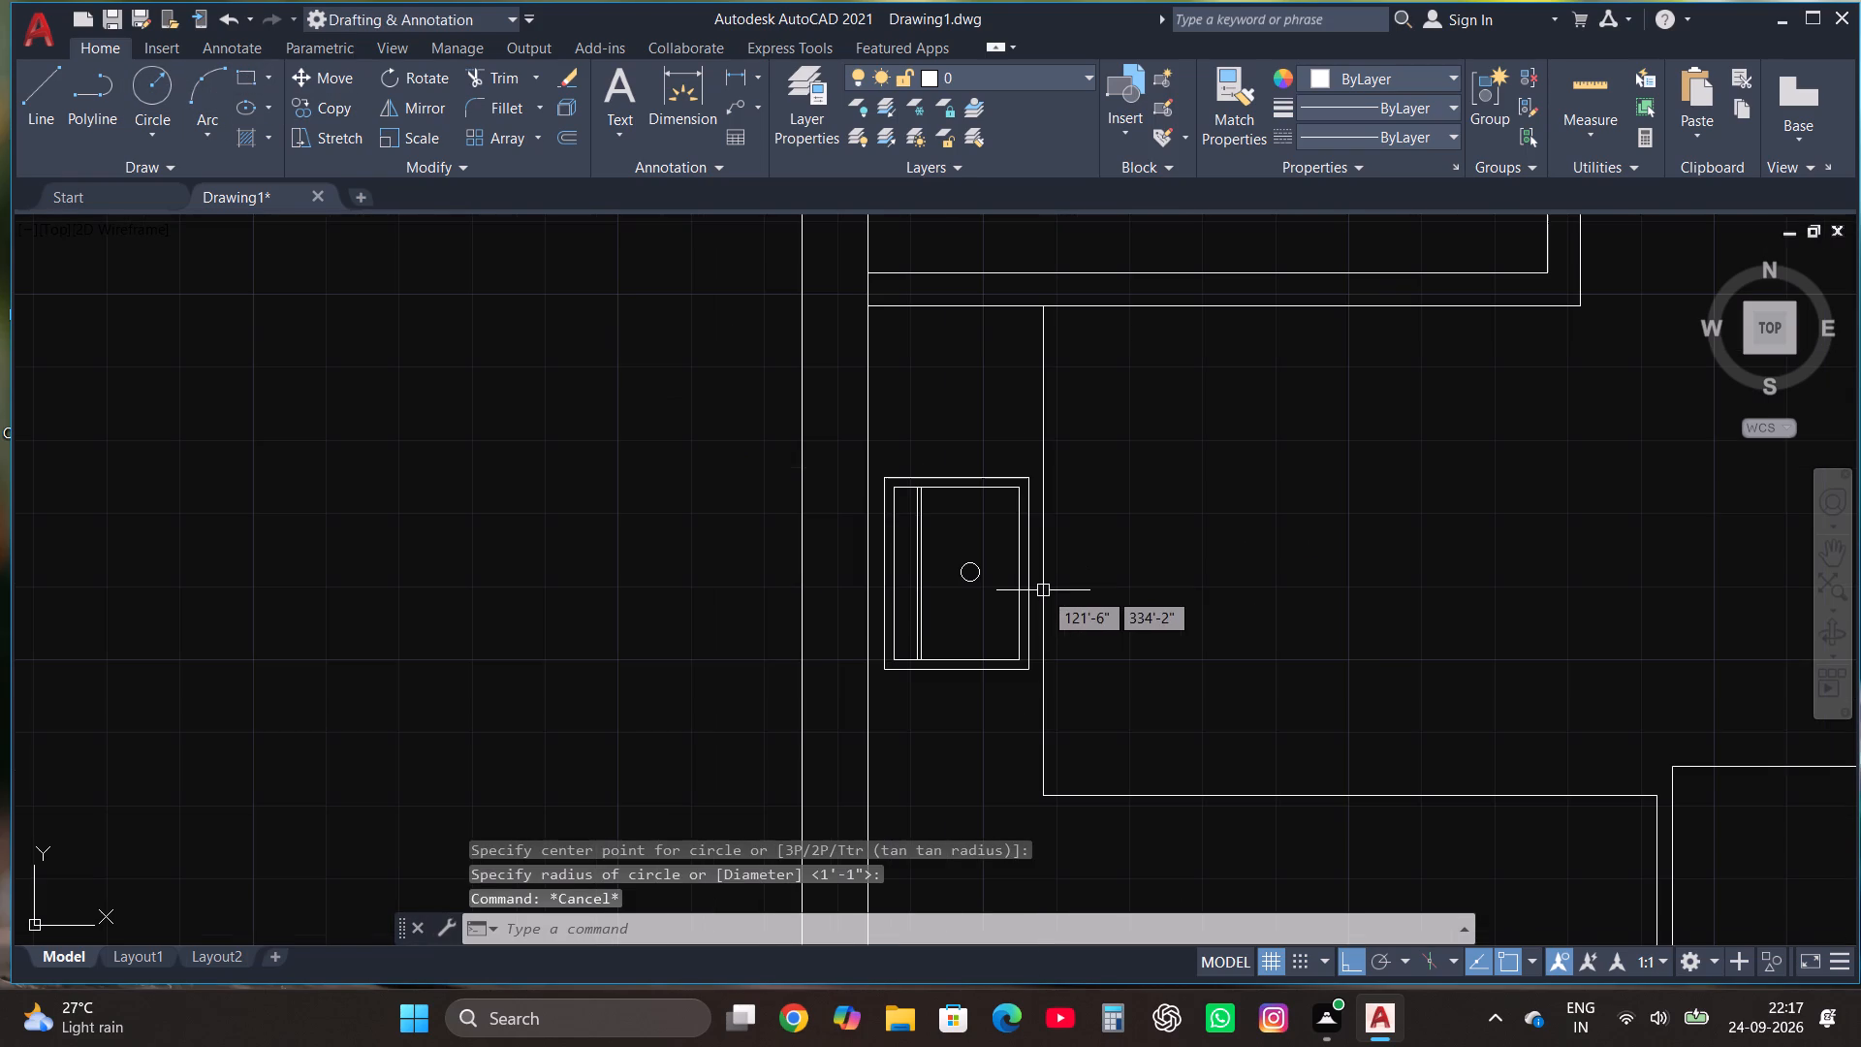
{"action": "scroll", "coordinate": [776, 601], "scroll_direction": "down", "scroll_amount": 2}
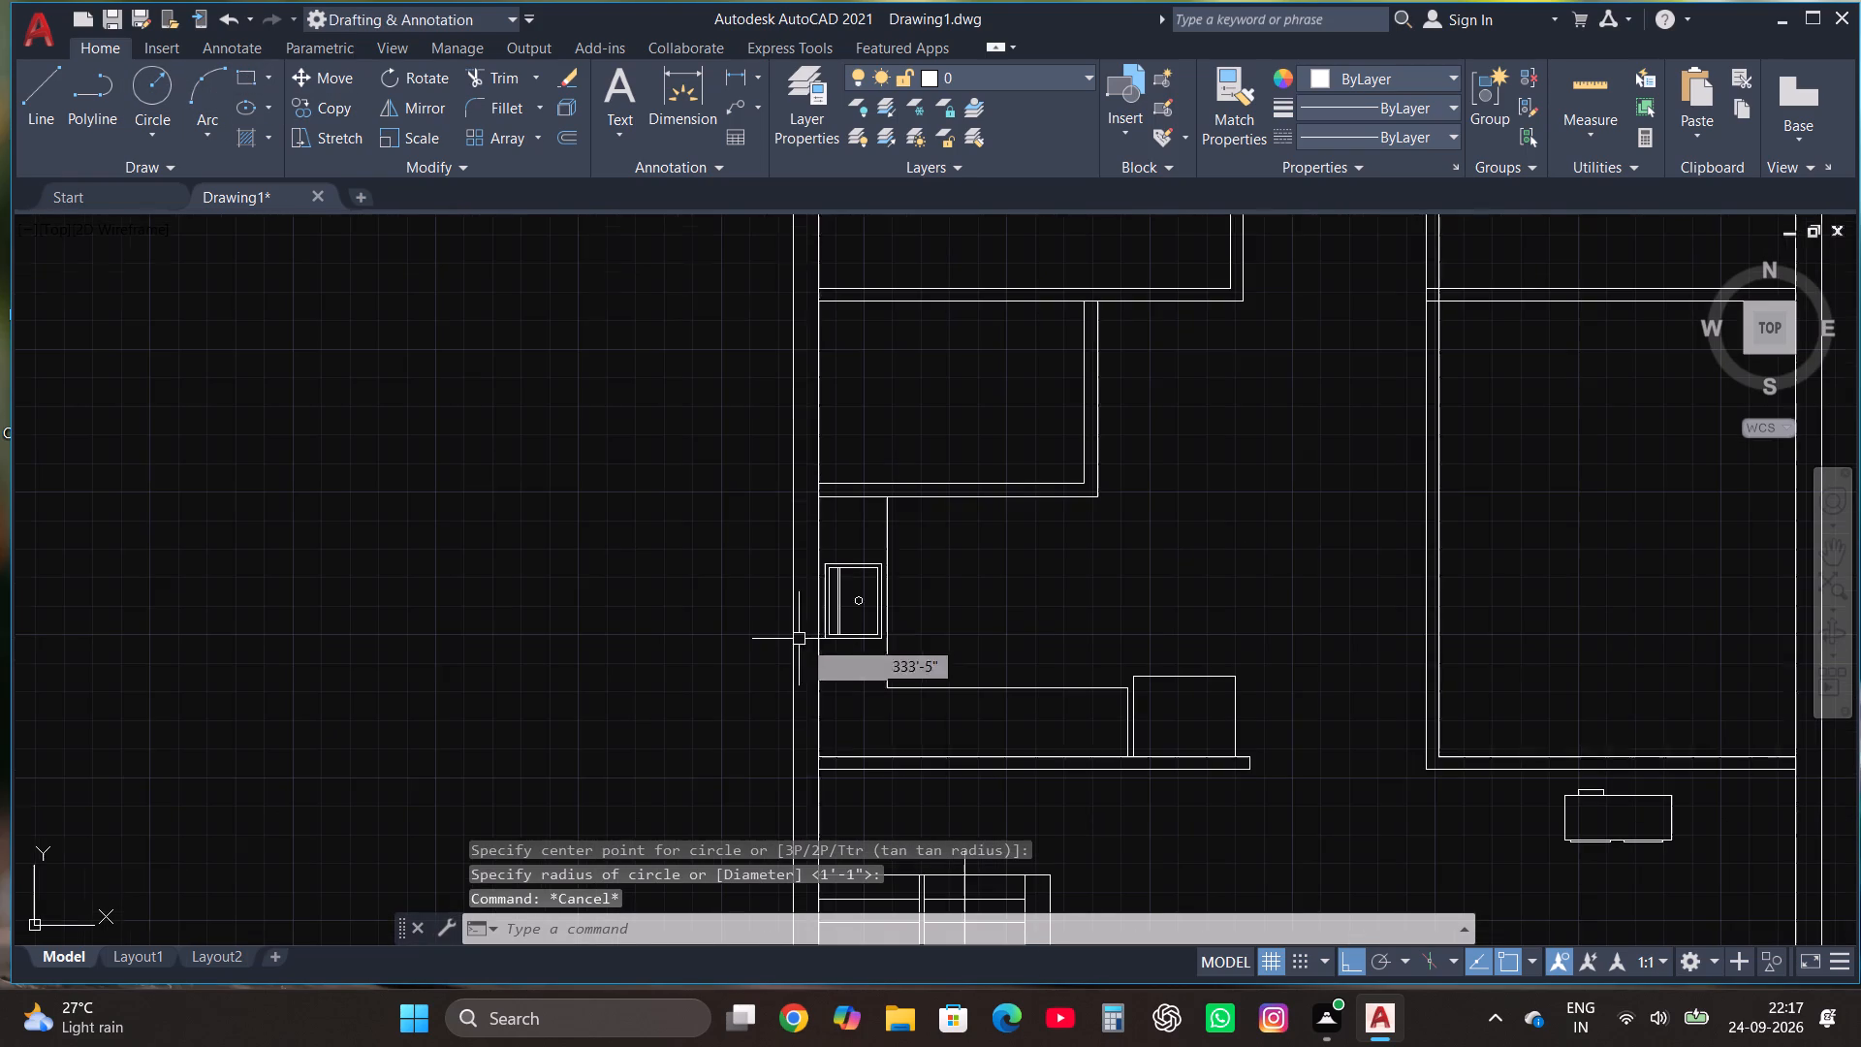
{"action": "scroll", "coordinate": [640, 643], "scroll_direction": "down", "scroll_amount": 2}
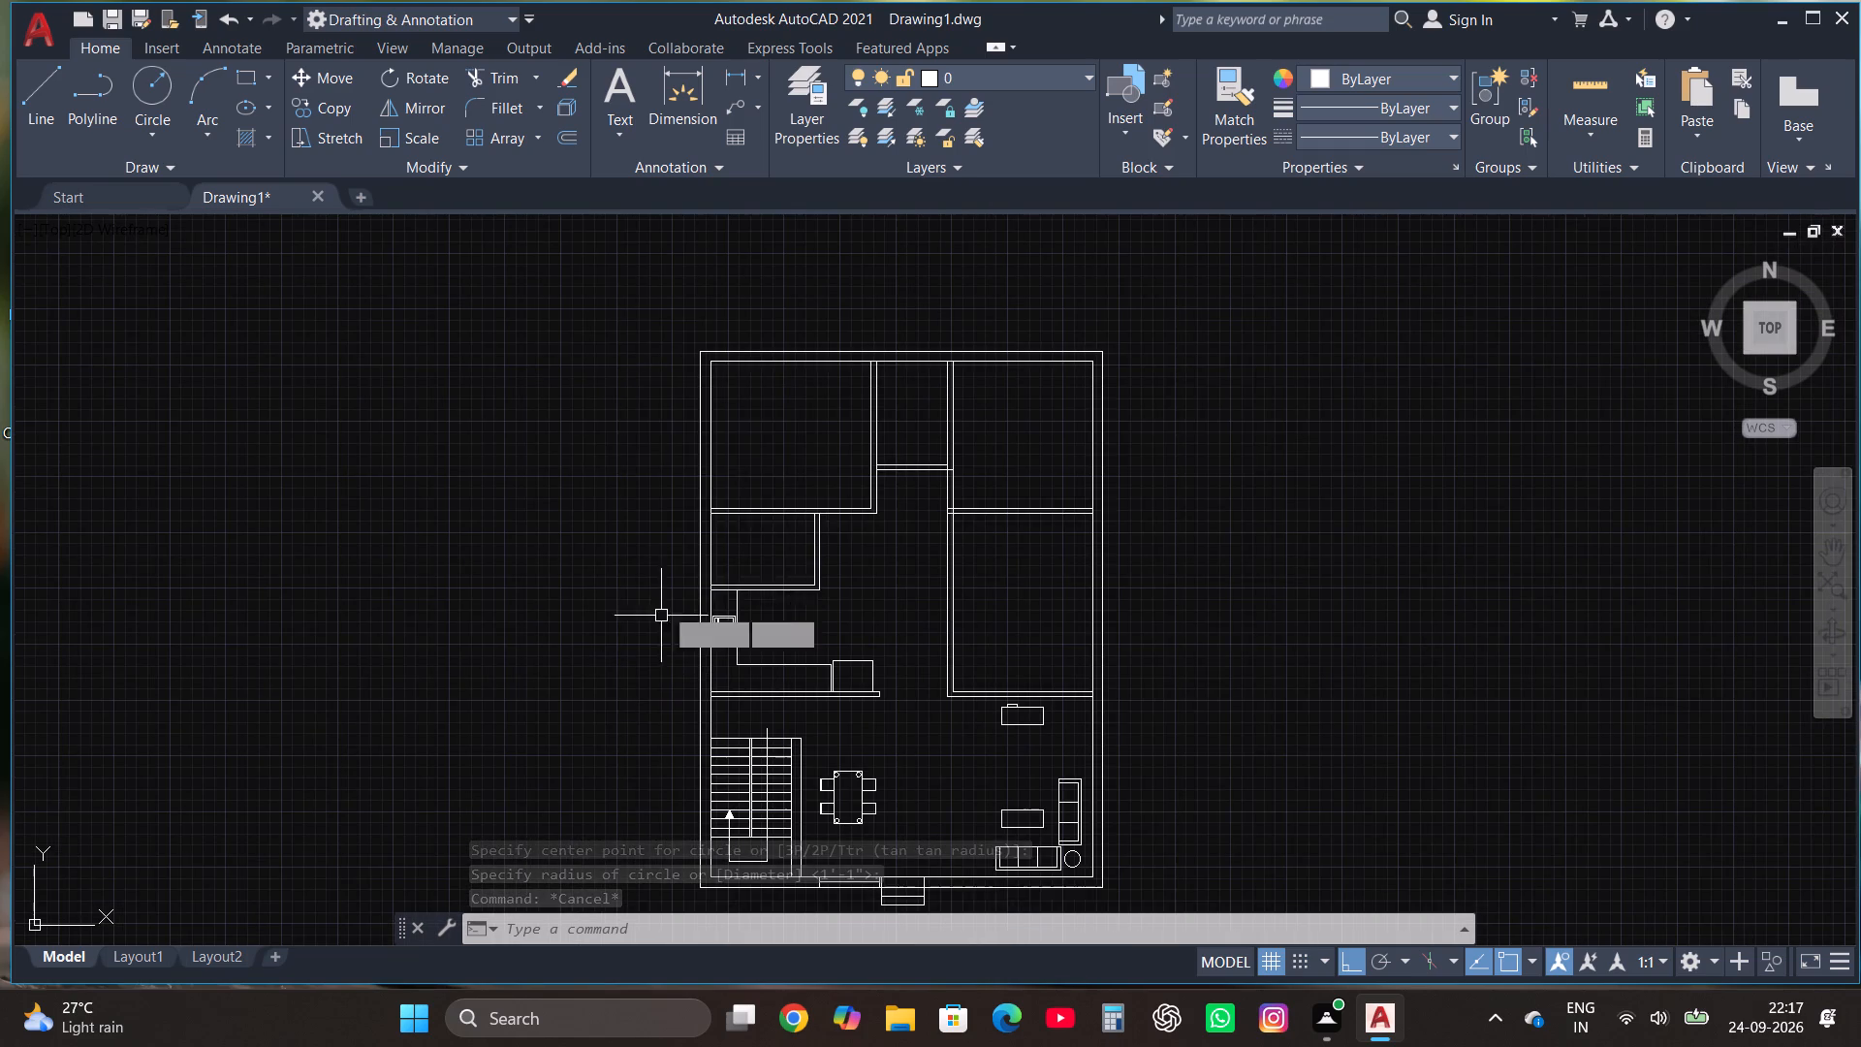
{"action": "scroll", "coordinate": [701, 350], "scroll_direction": "up", "scroll_amount": 2}
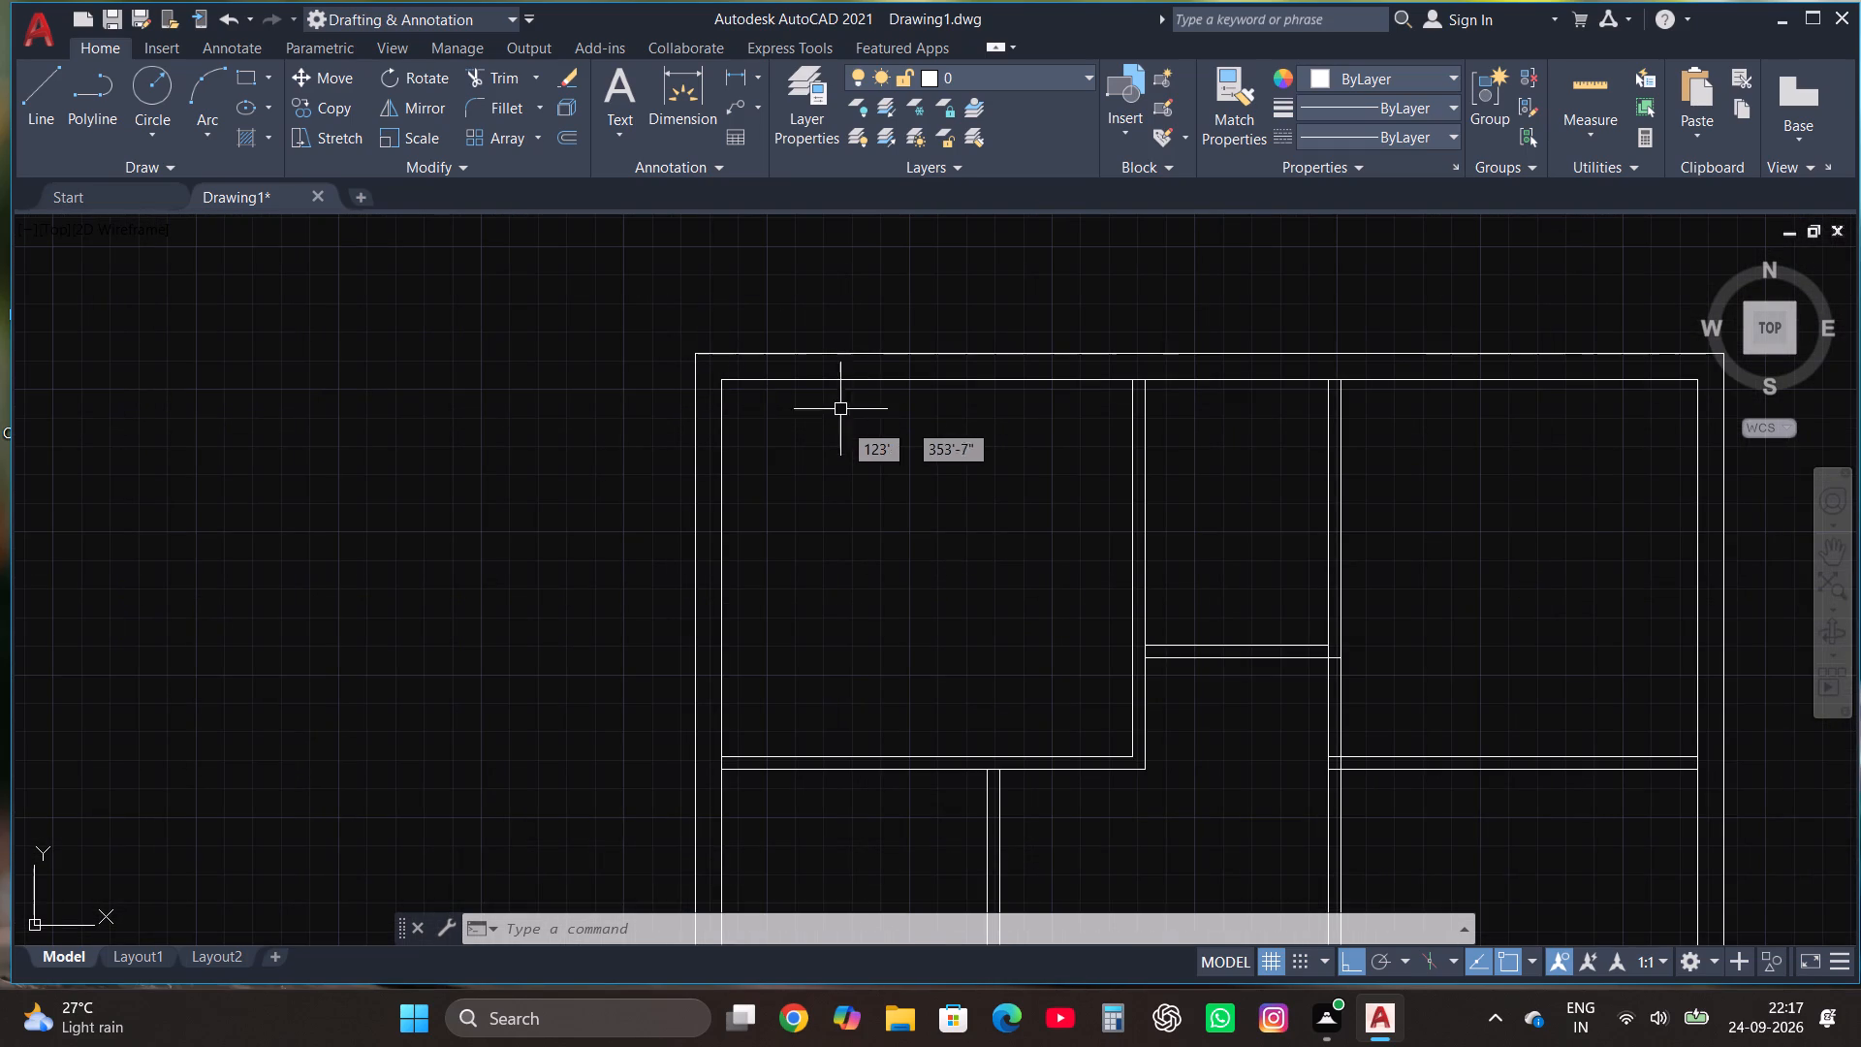
{"action": "scroll", "coordinate": [843, 429], "scroll_direction": "up", "scroll_amount": 1}
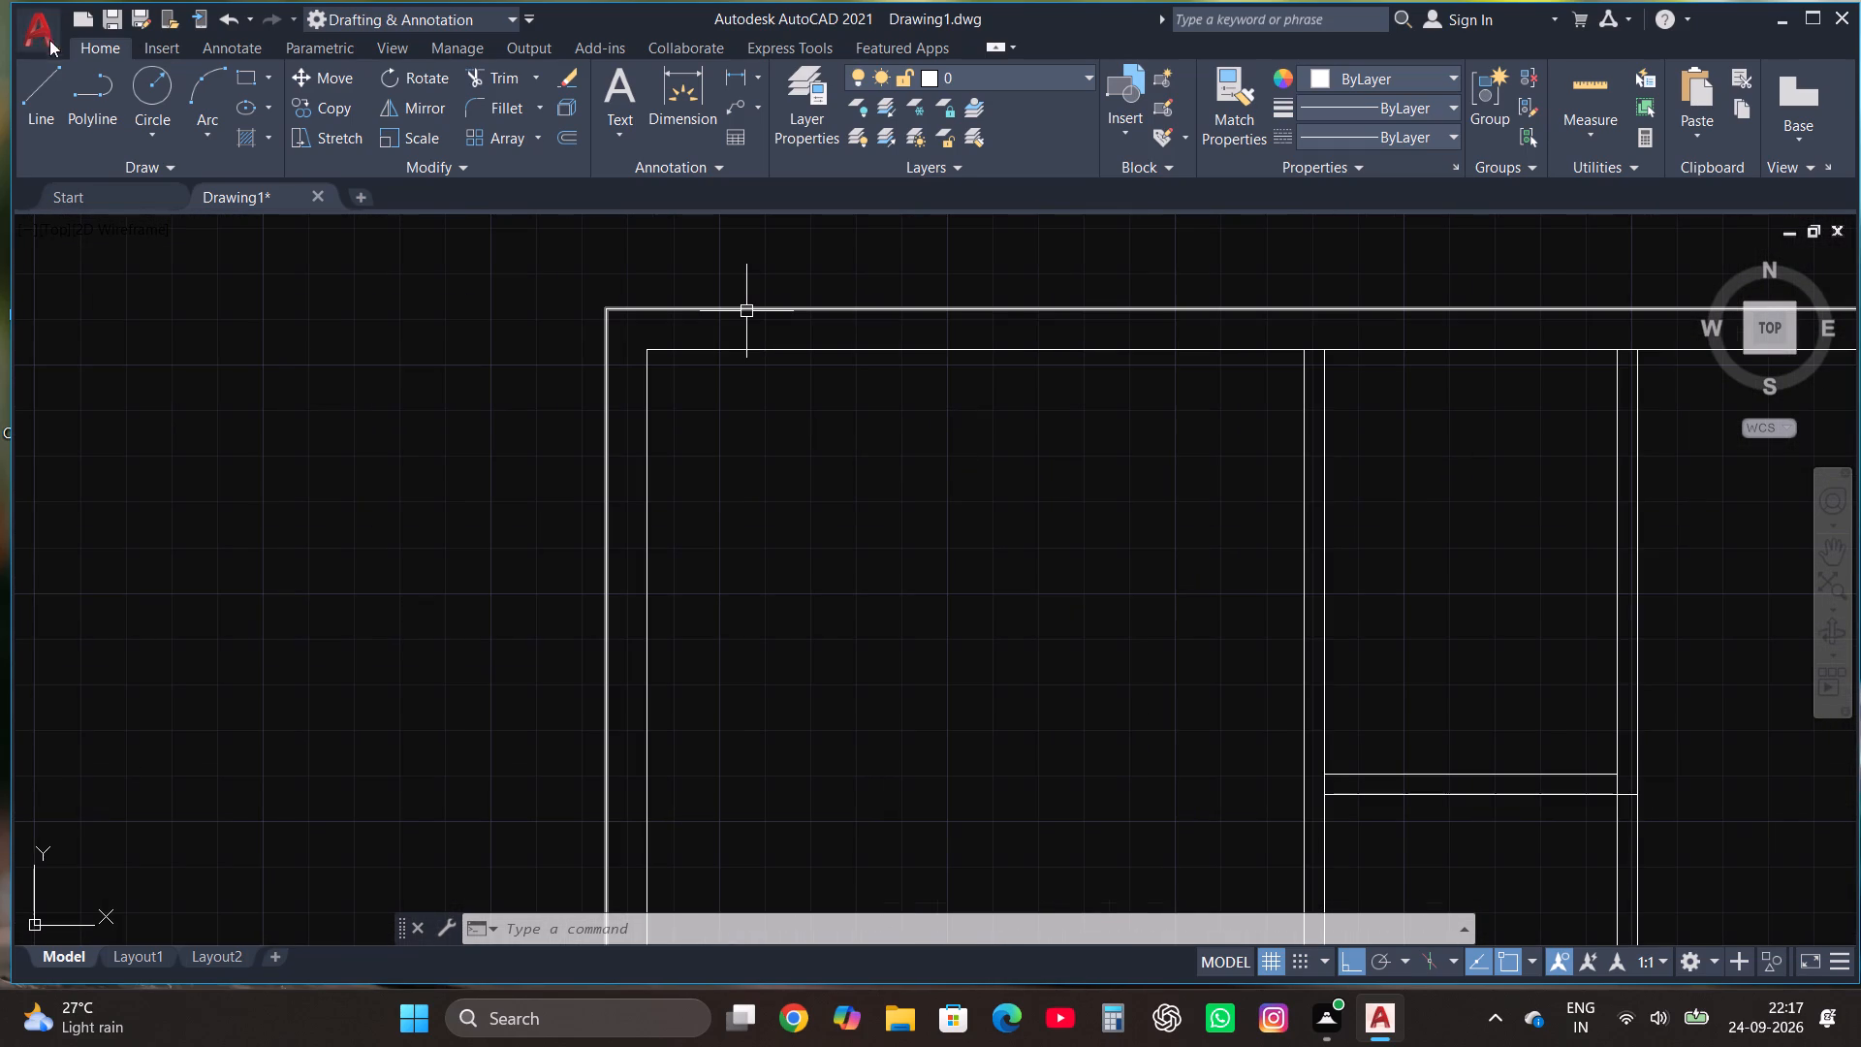
{"action": "left_click", "coordinate": [238, 79]}
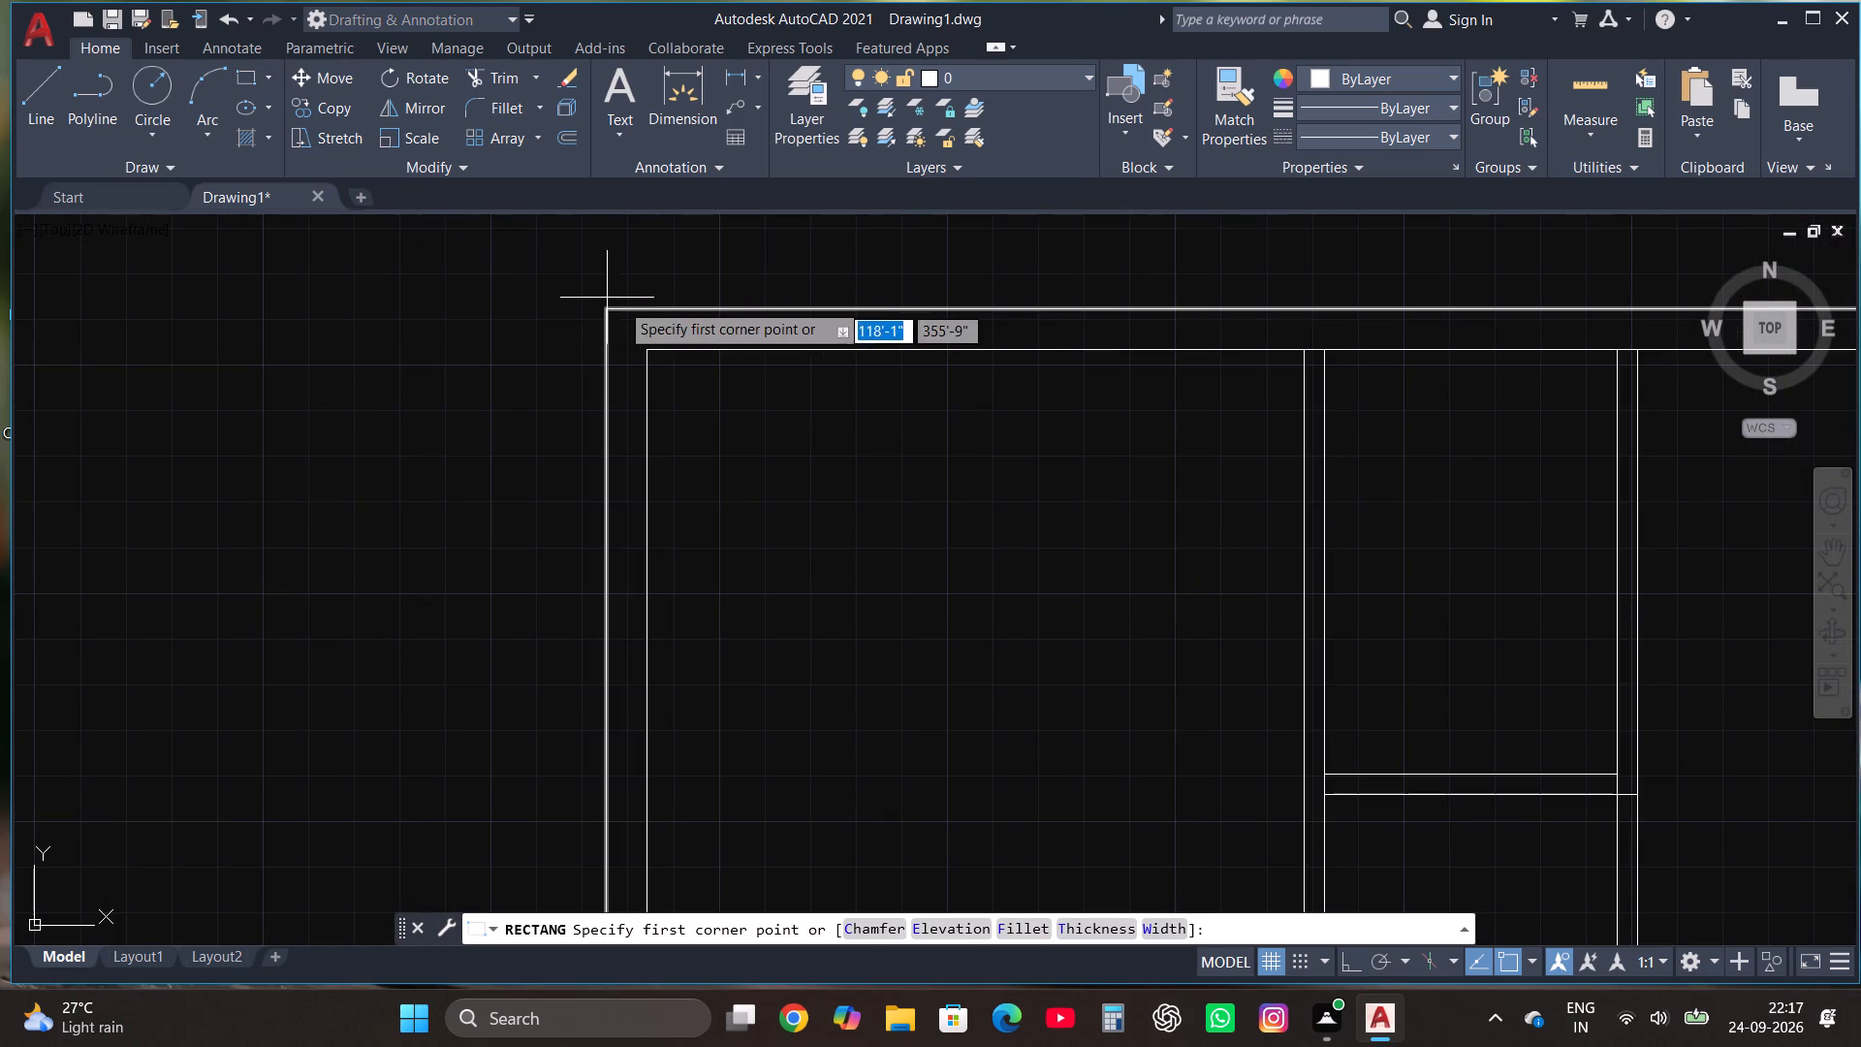
{"action": "left_click", "coordinate": [686, 397]}
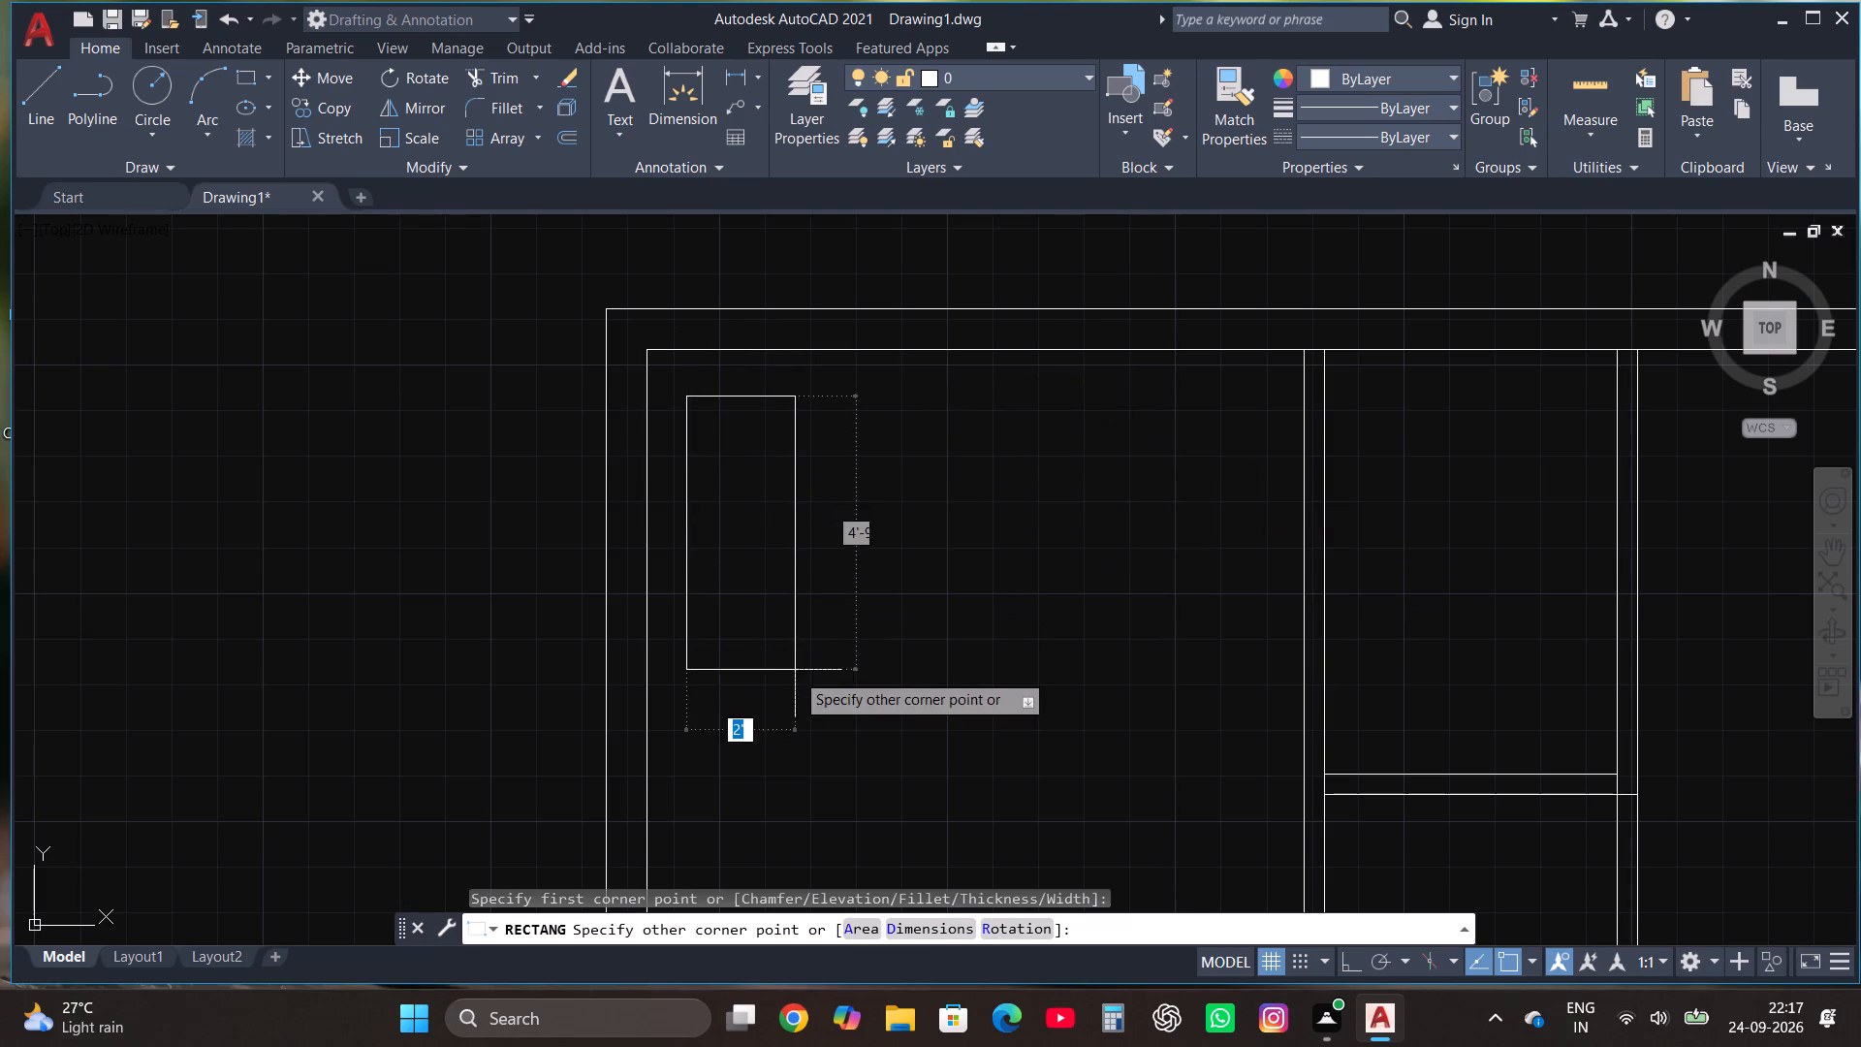
{"action": "left_click", "coordinate": [821, 718]}
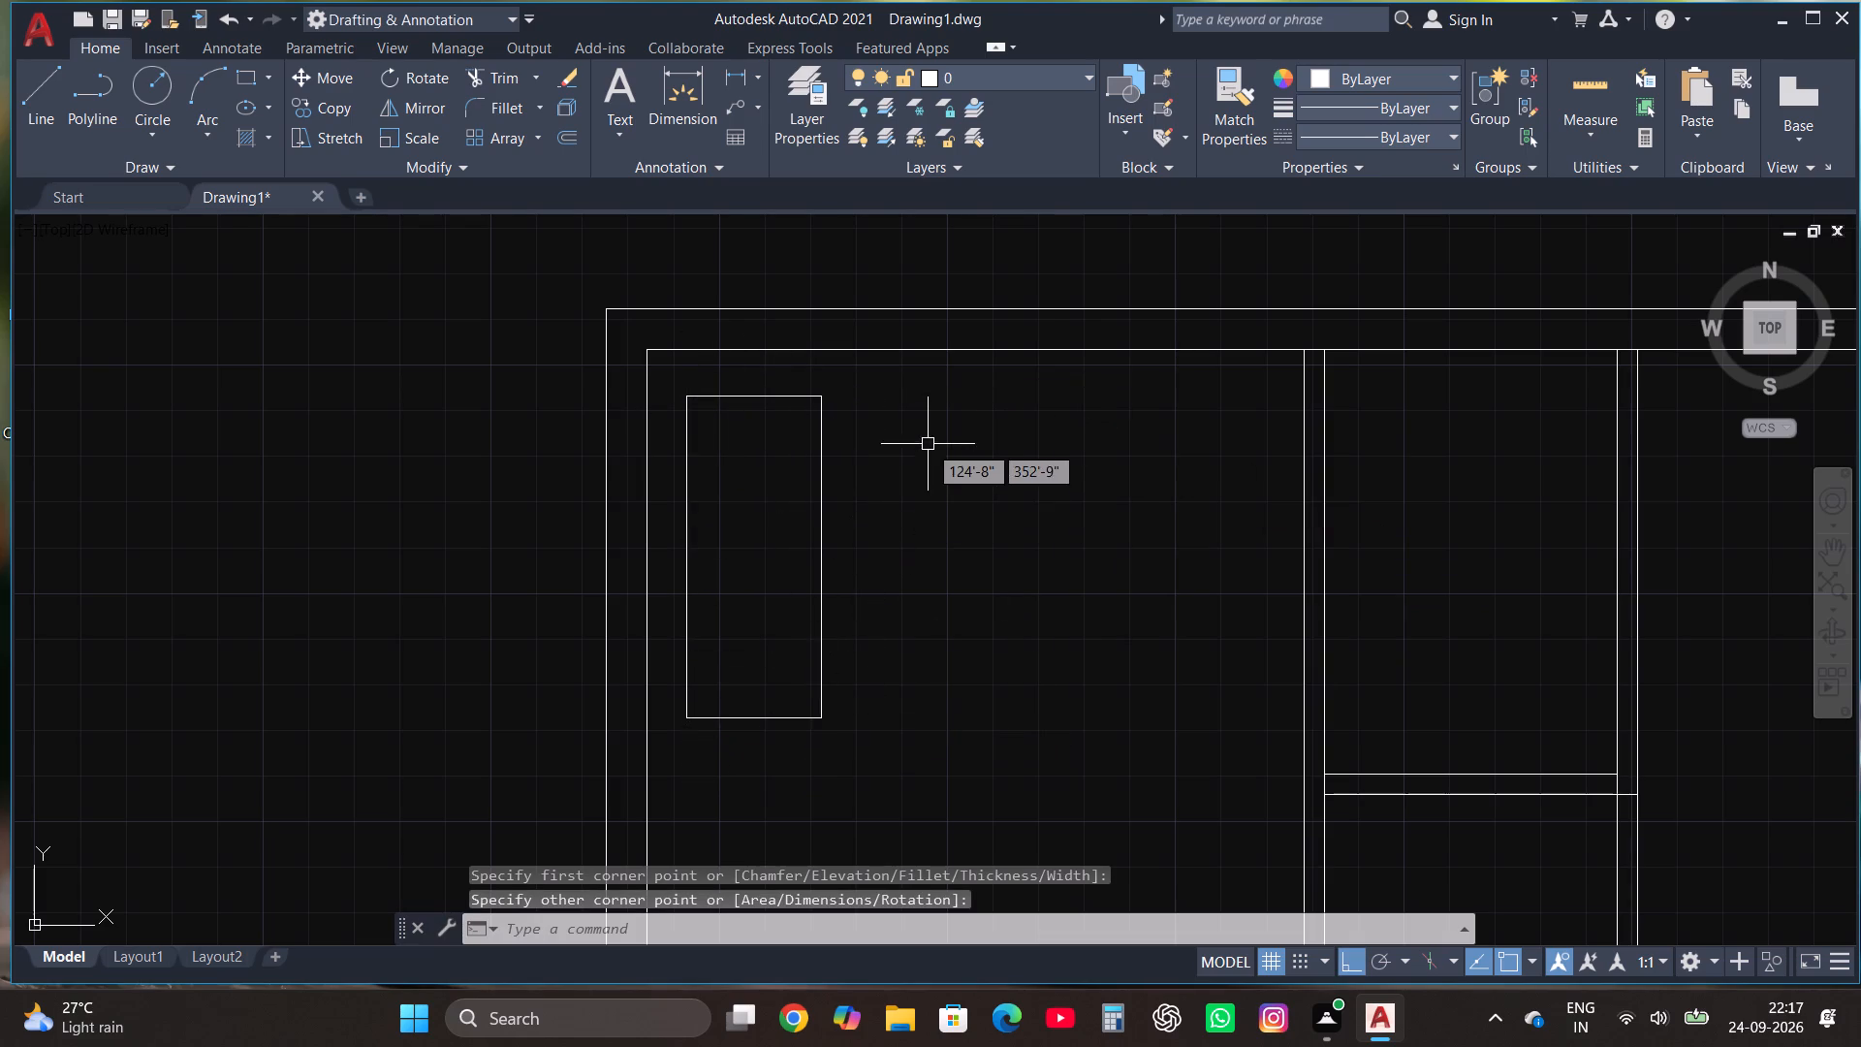
Draw a bedside table rectangle about 1'-5" by 1'-9" from the bed's upper-right corner.
{"action": "scroll", "coordinate": [927, 443], "scroll_direction": "up", "scroll_amount": 1}
{"action": "left_click", "coordinate": [252, 76]}
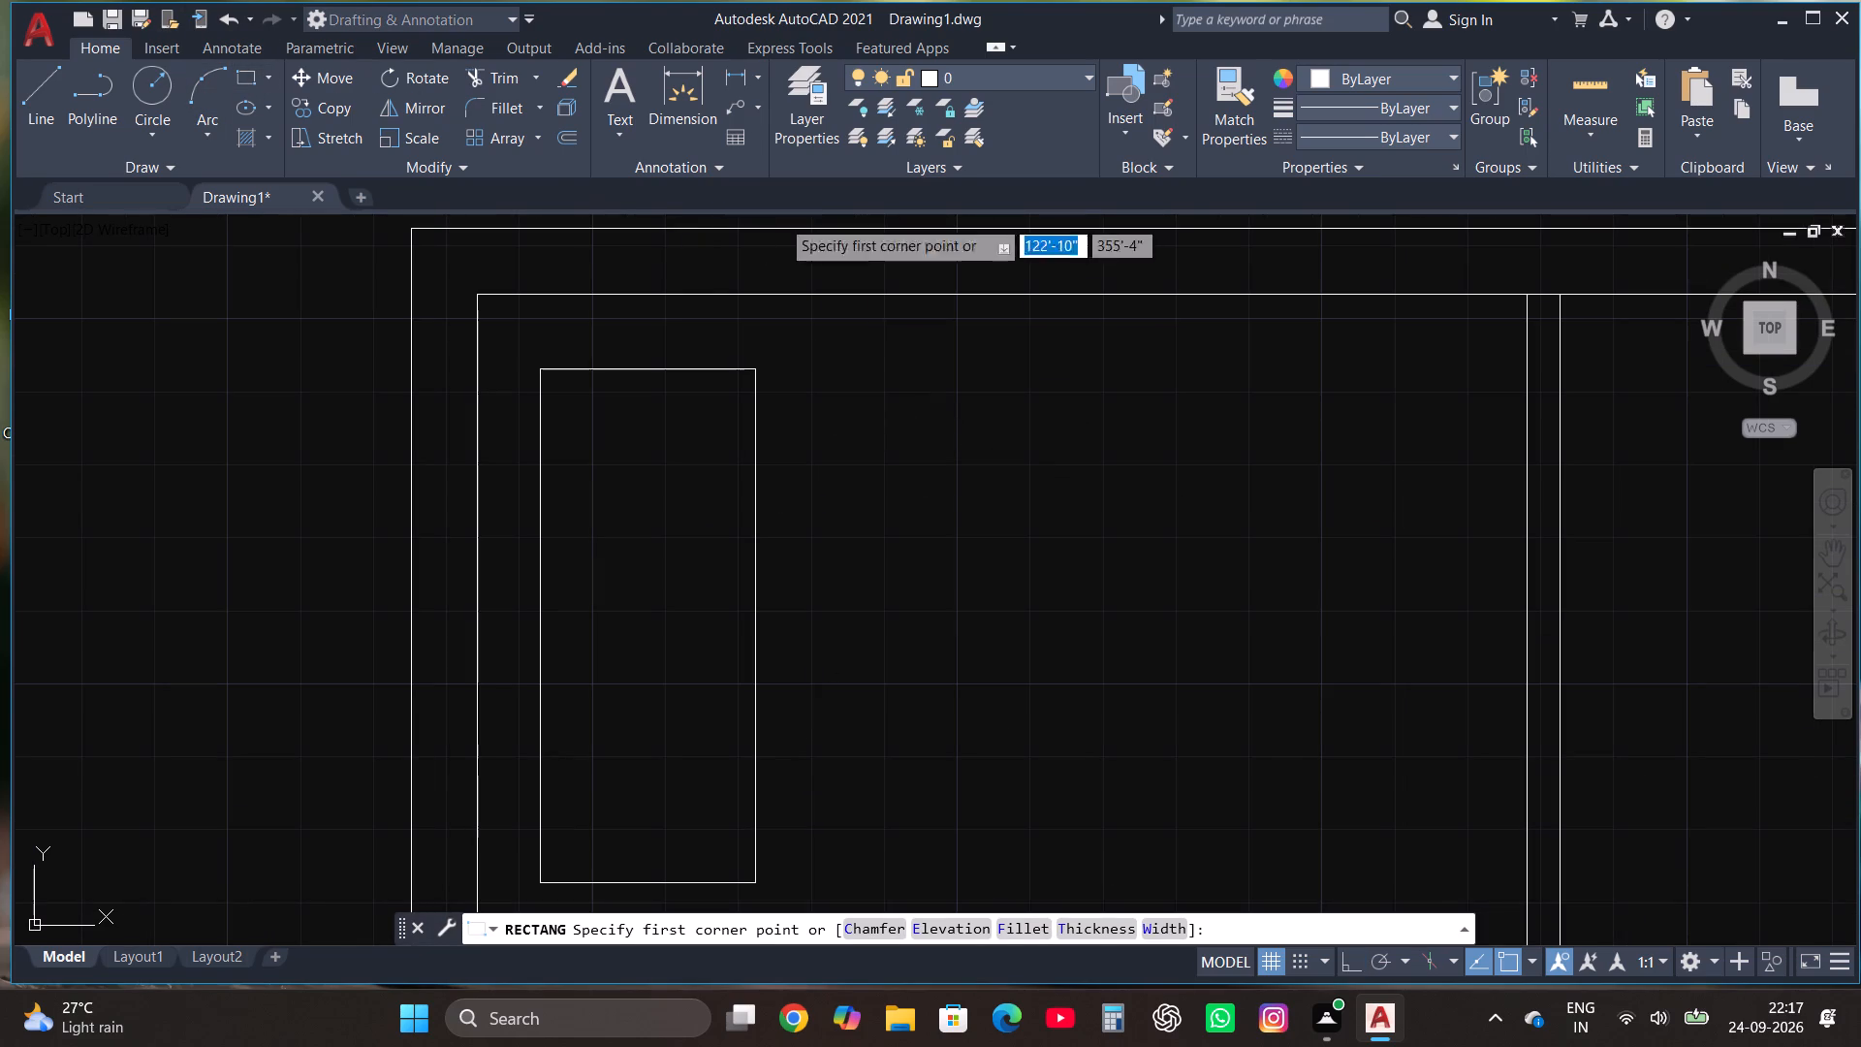
{"action": "left_click", "coordinate": [759, 370]}
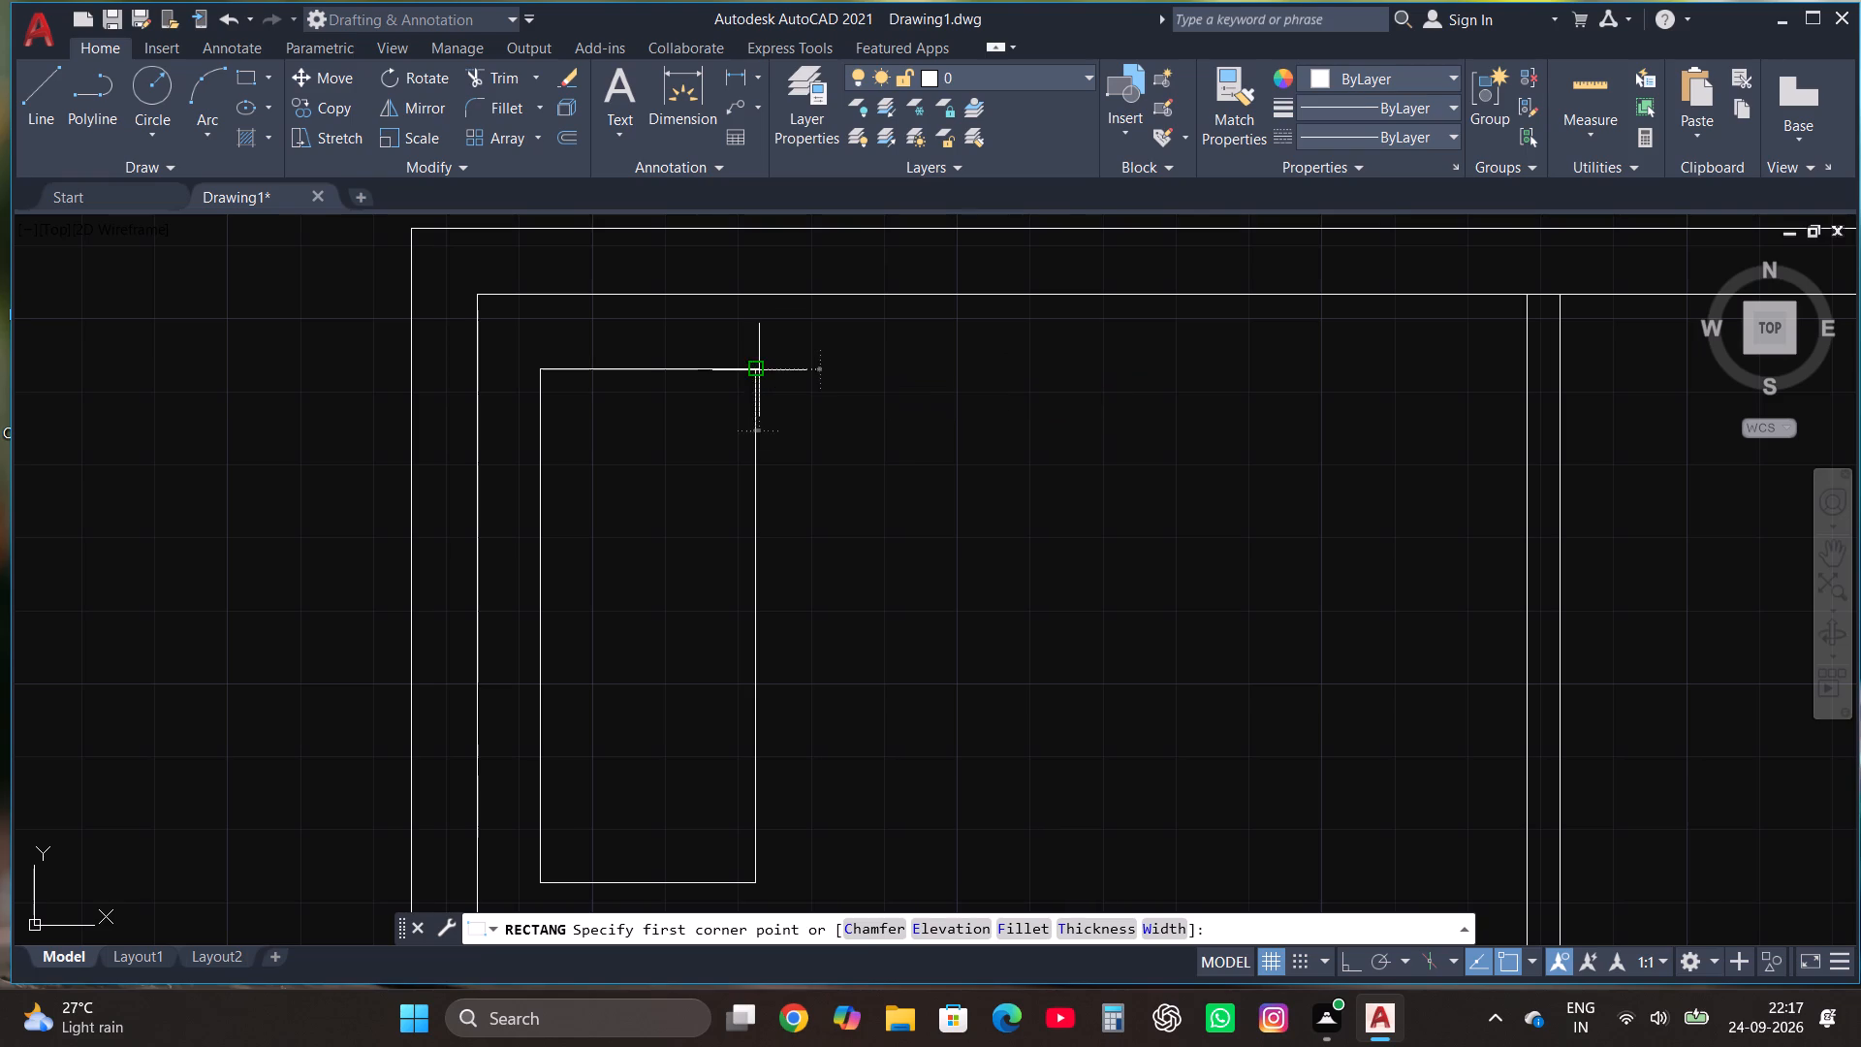
{"action": "left_click", "coordinate": [879, 520]}
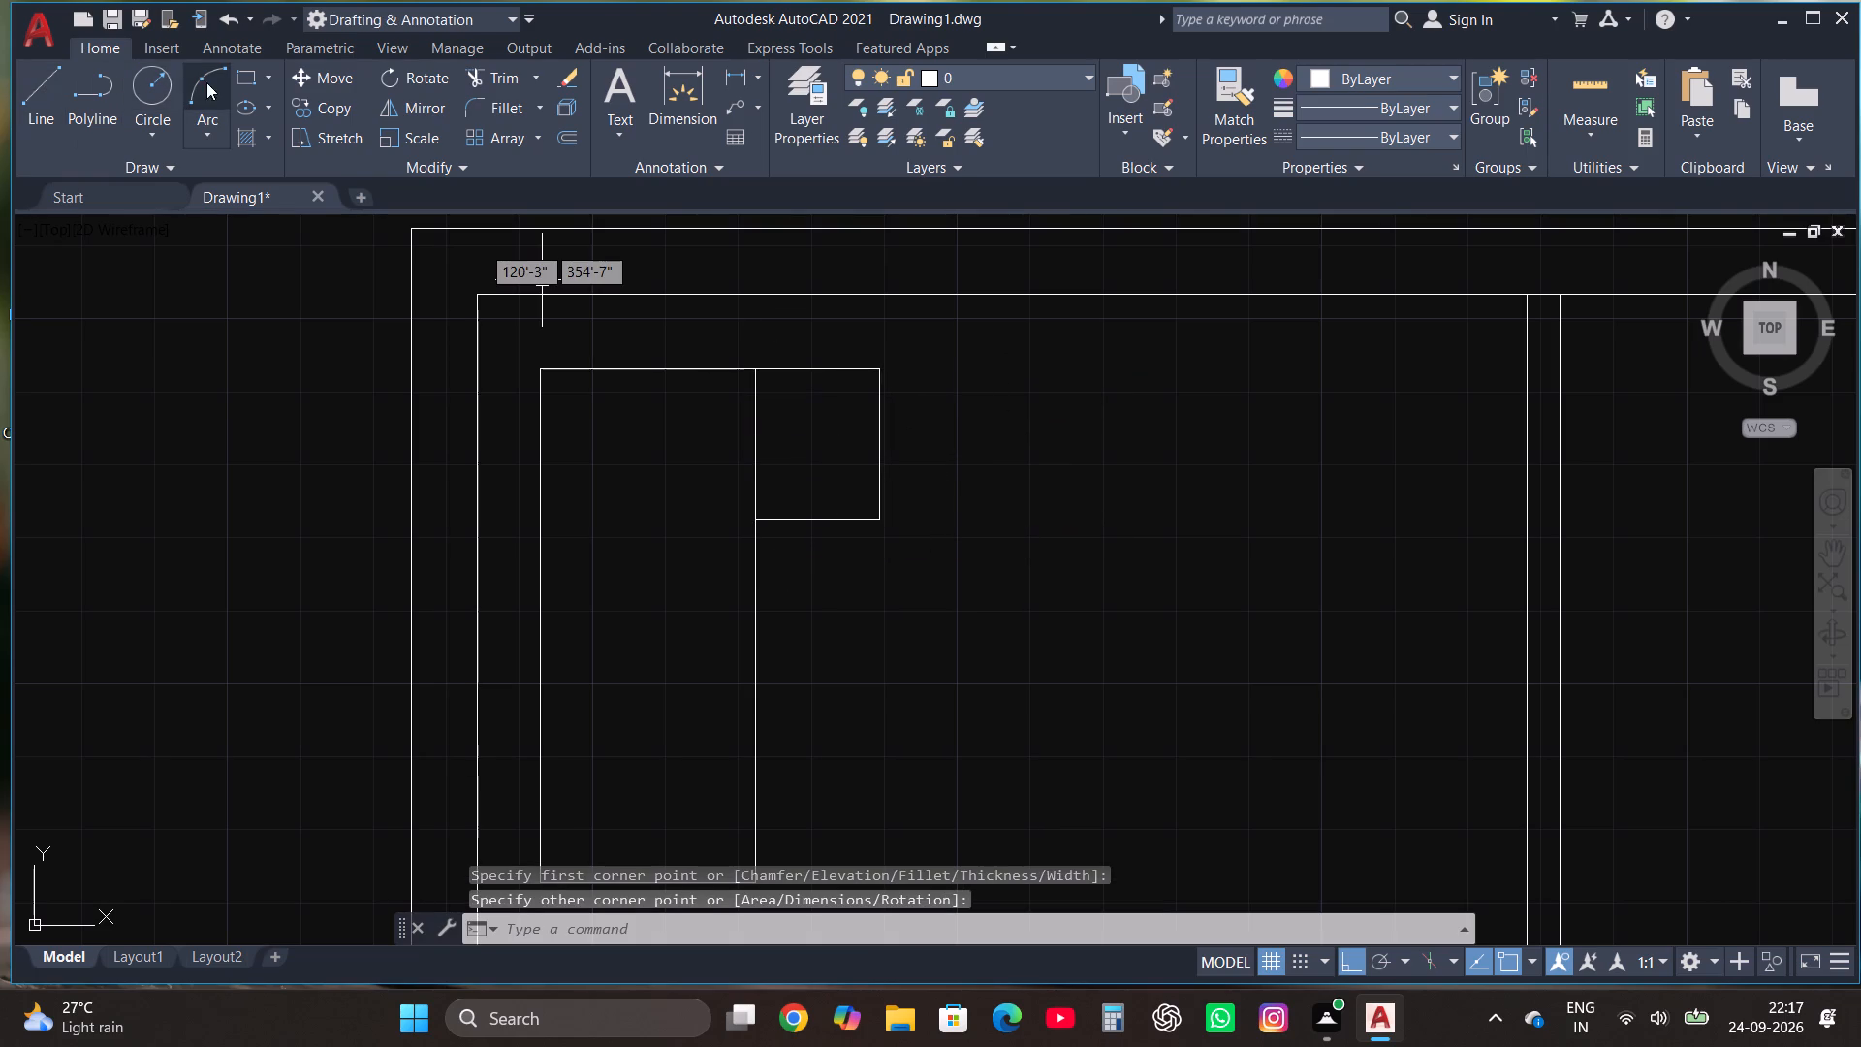
Draw a thin strip rectangle across the full width of the bed, below its head end.
{"action": "left_click", "coordinate": [247, 70]}
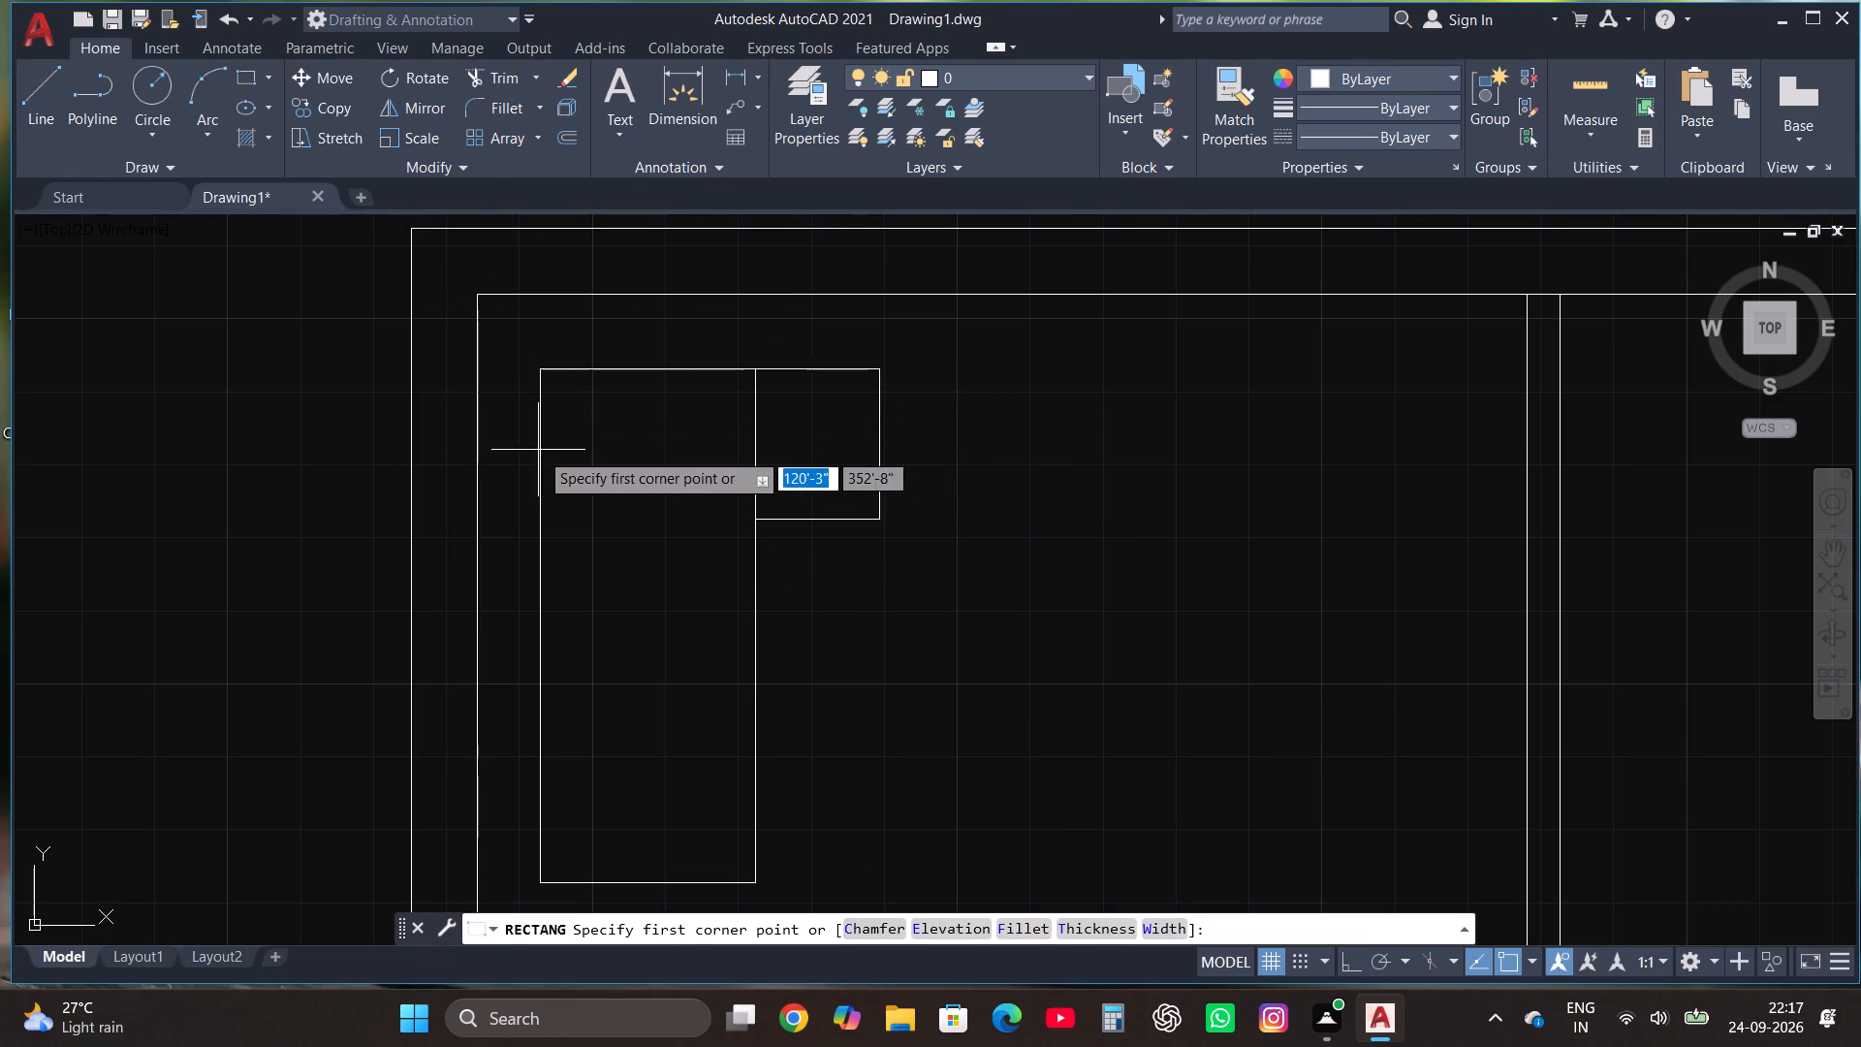
{"action": "left_click", "coordinate": [752, 473]}
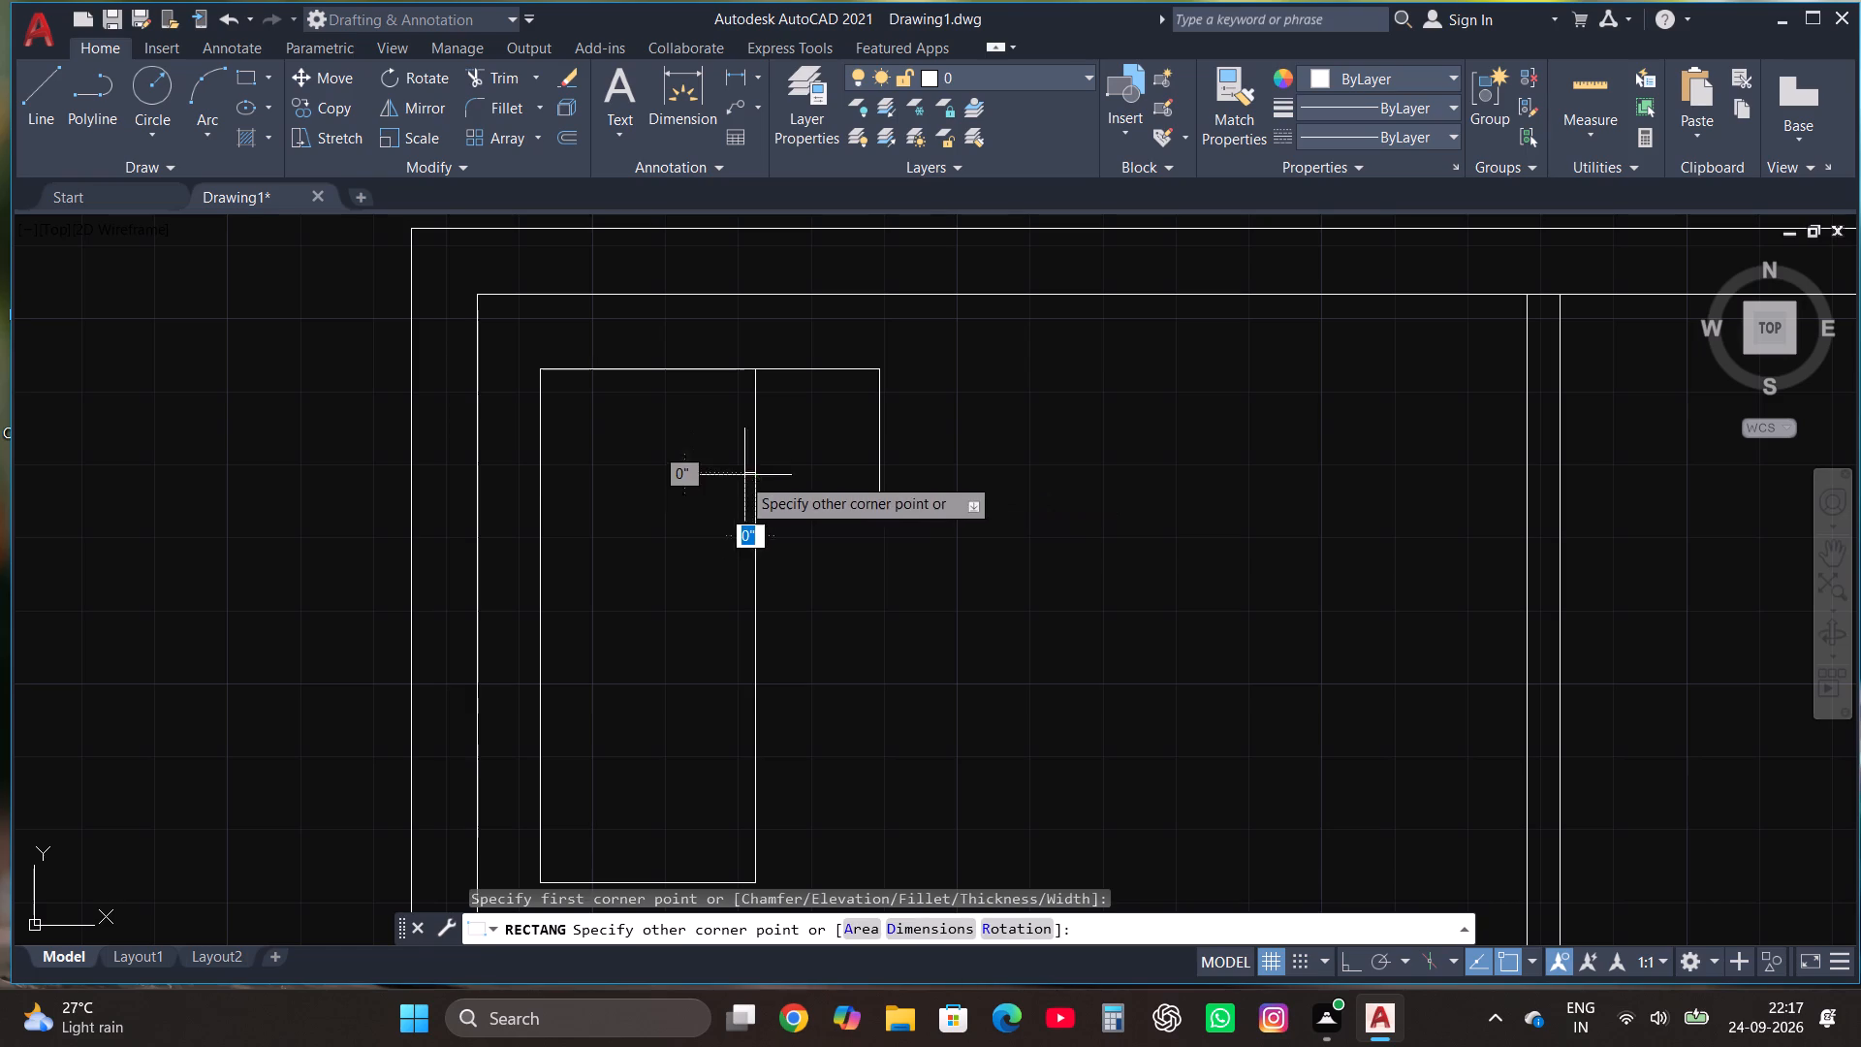
{"action": "left_click", "coordinate": [539, 485]}
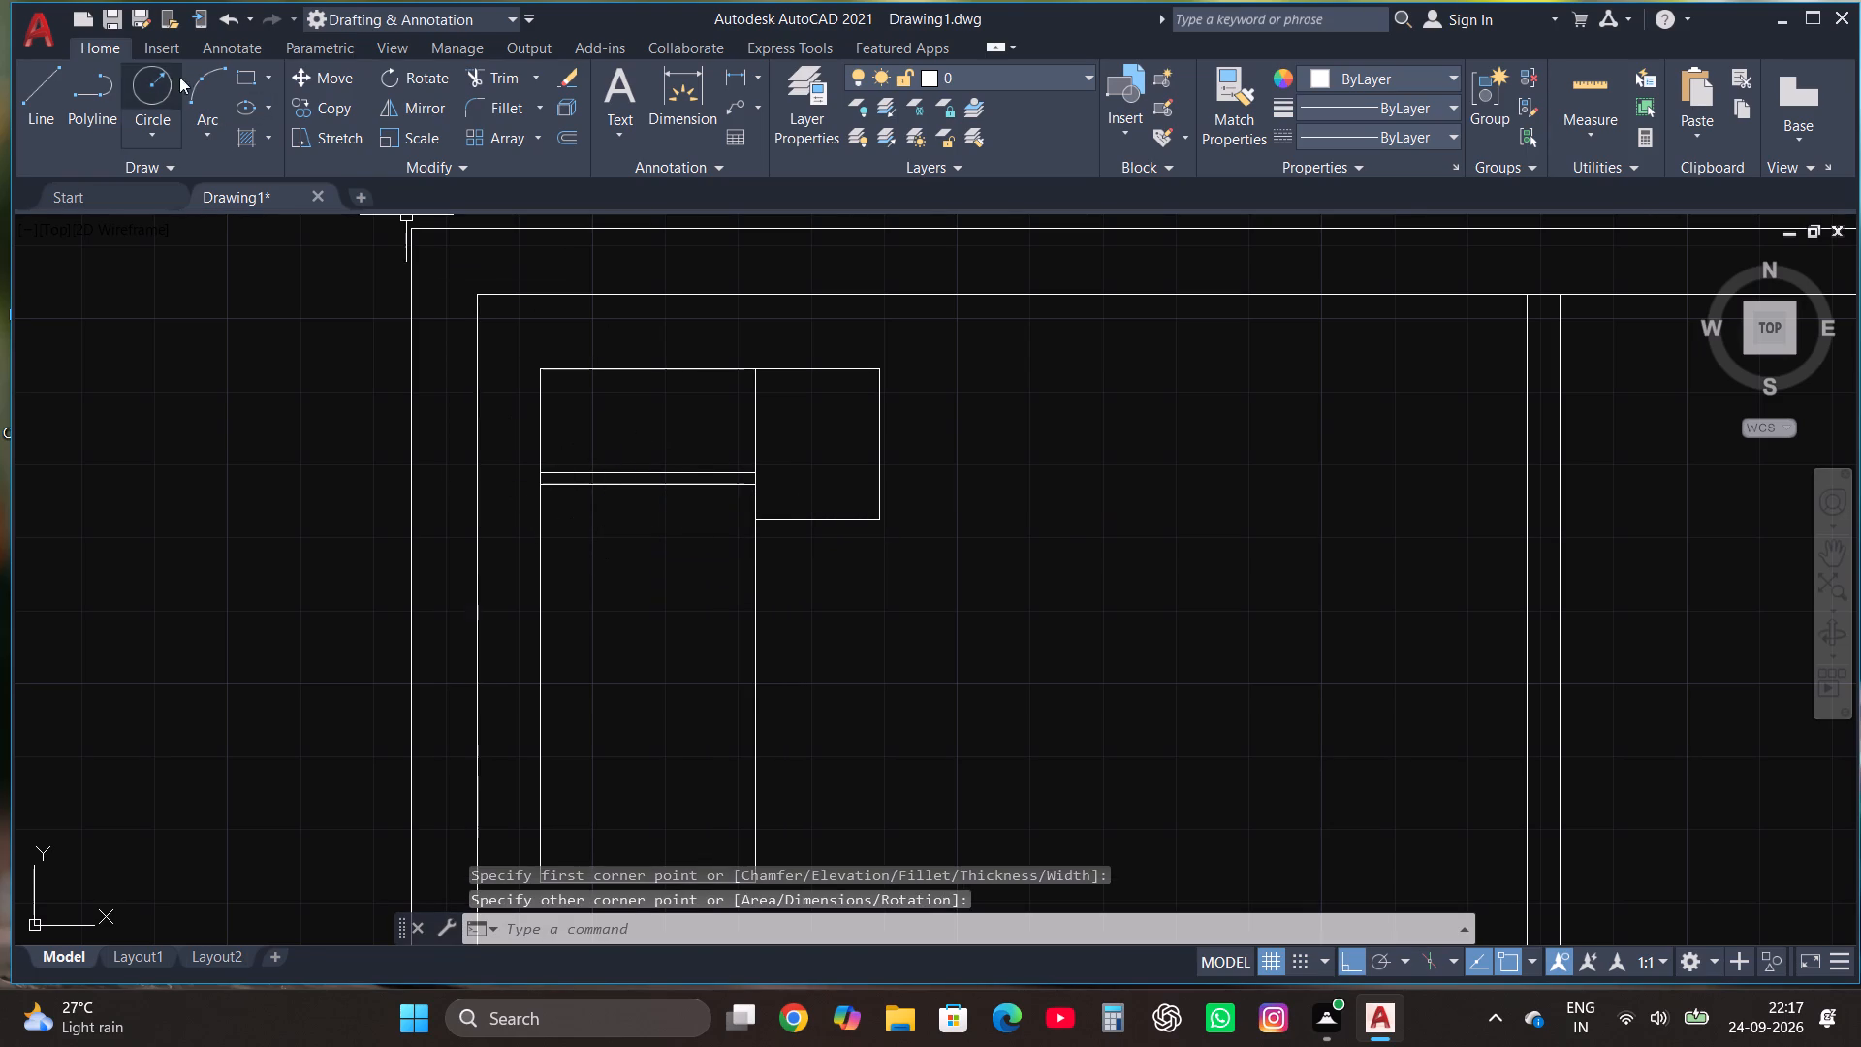
Draw a pillow rectangle about 1'-5" wide, centred between the thin strip and the bed's top edge.
{"action": "left_click", "coordinate": [248, 74]}
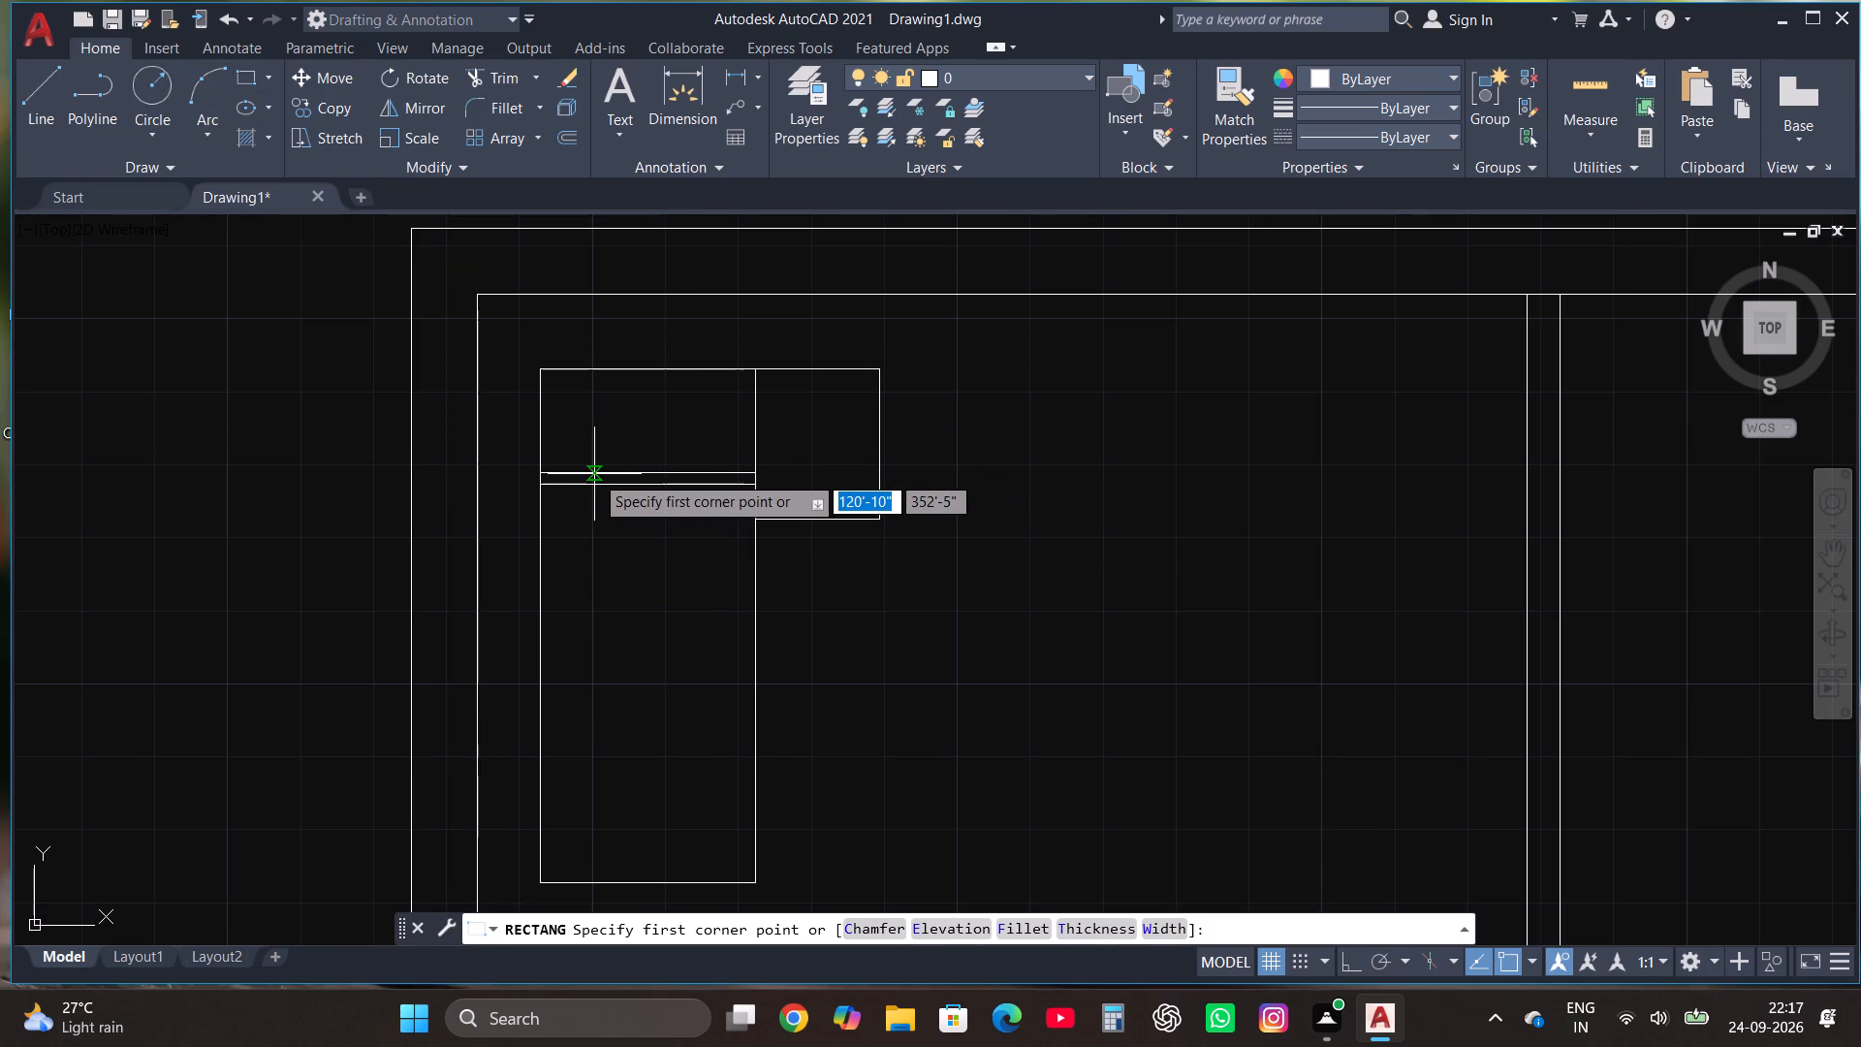
{"action": "left_click", "coordinate": [586, 474]}
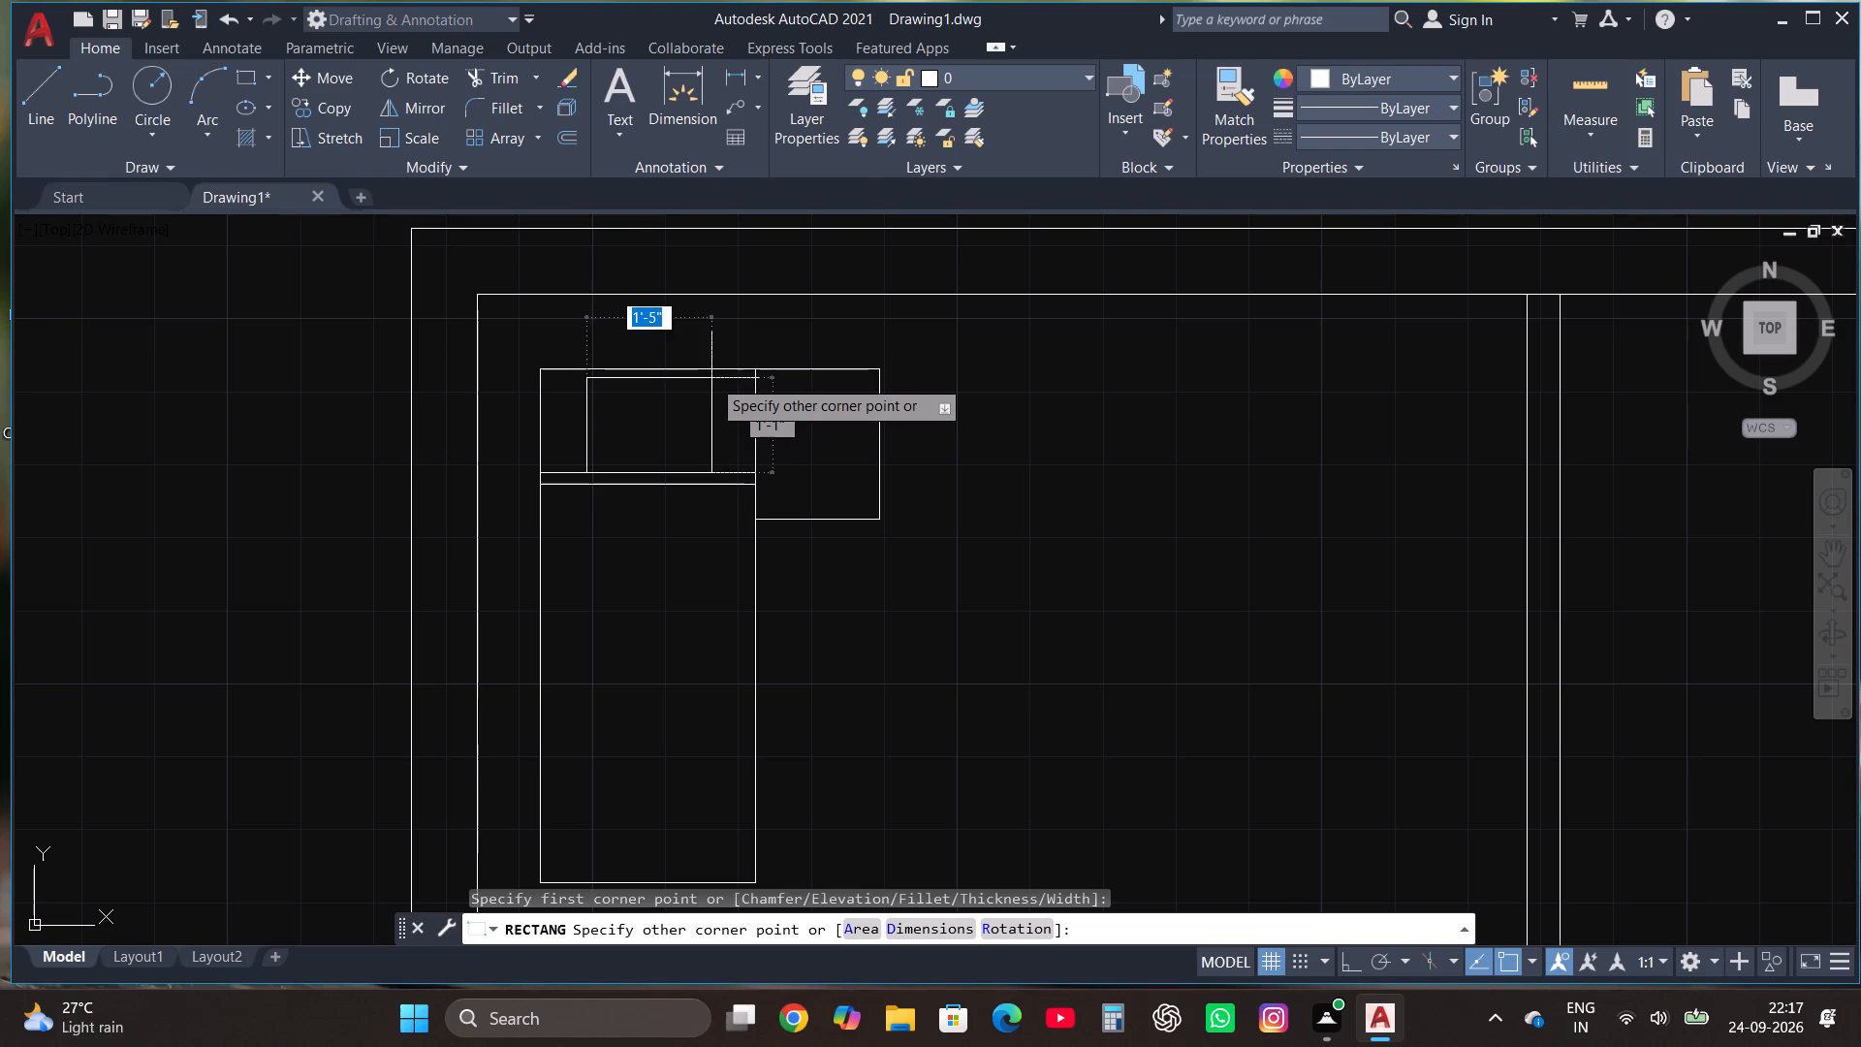
{"action": "left_click", "coordinate": [708, 369]}
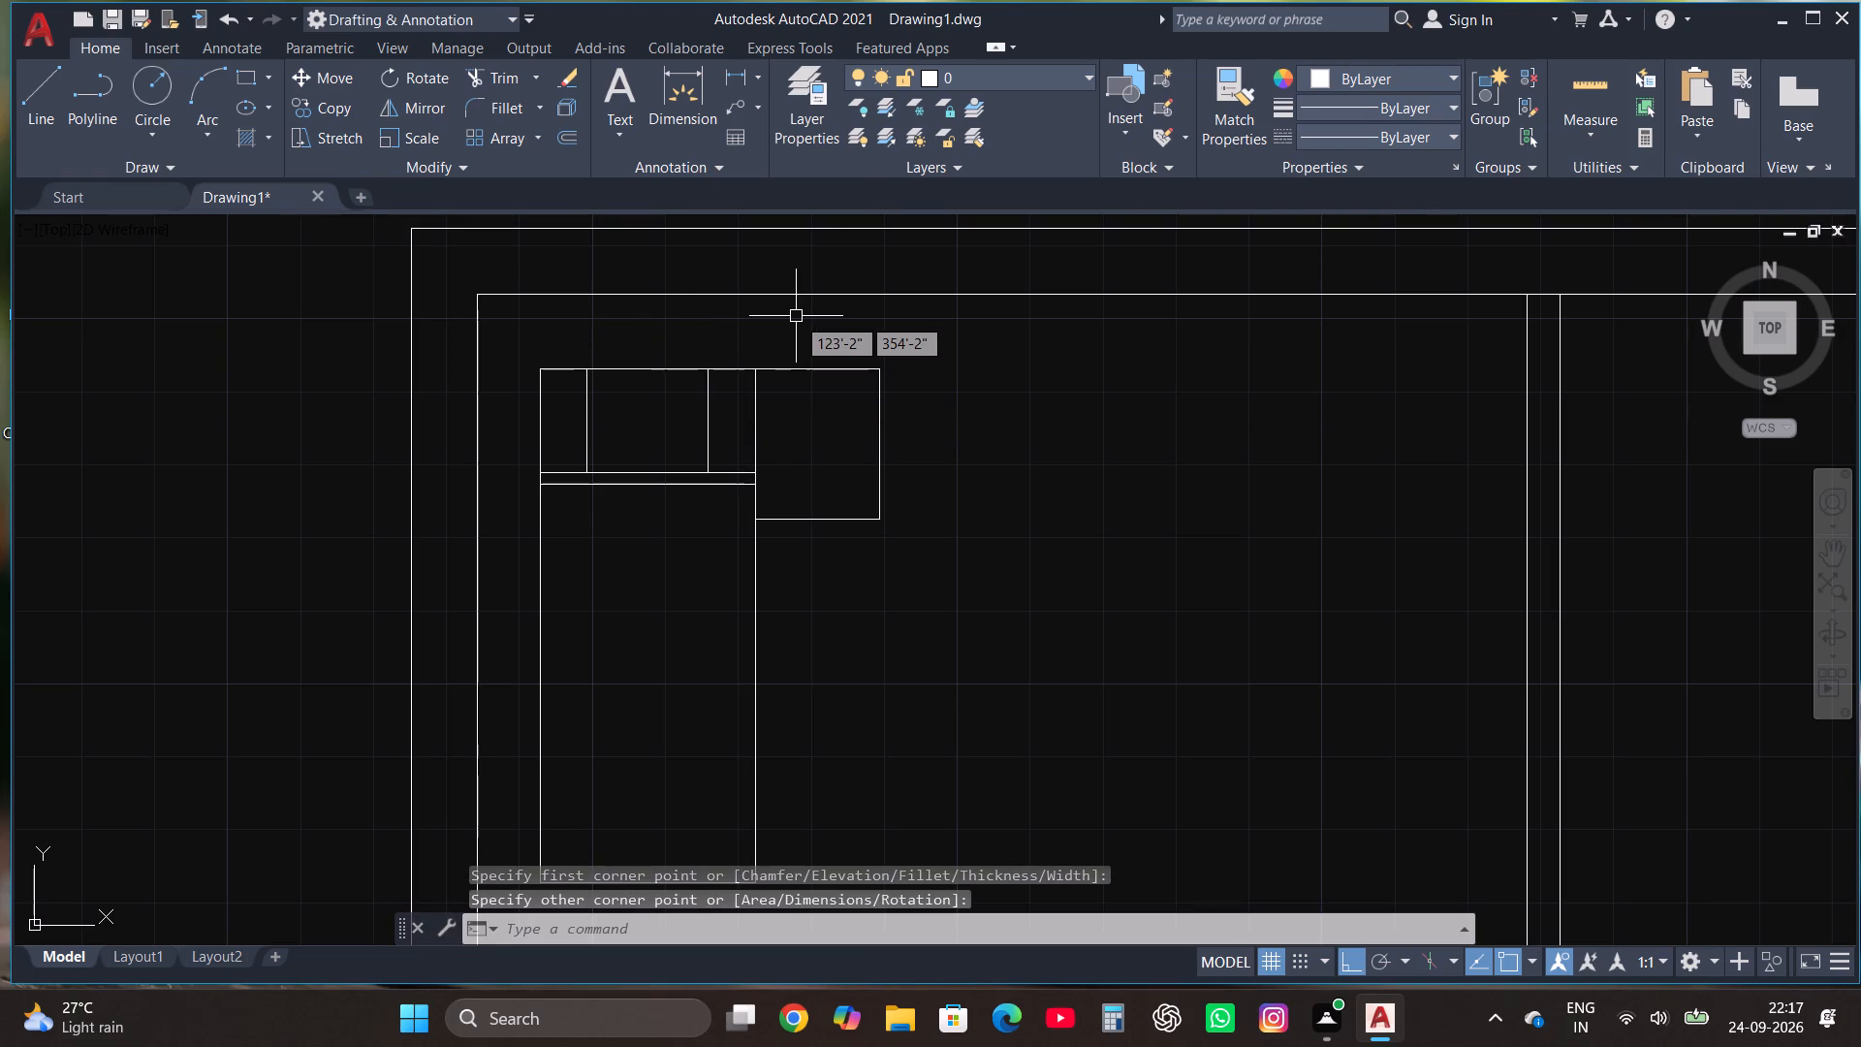
Draw a wide bed rectangle in the upper-right room, a little below the middle of its top wall.
{"action": "scroll", "coordinate": [697, 370], "scroll_direction": "down", "scroll_amount": 2}
{"action": "scroll", "coordinate": [703, 480], "scroll_direction": "down", "scroll_amount": 1}
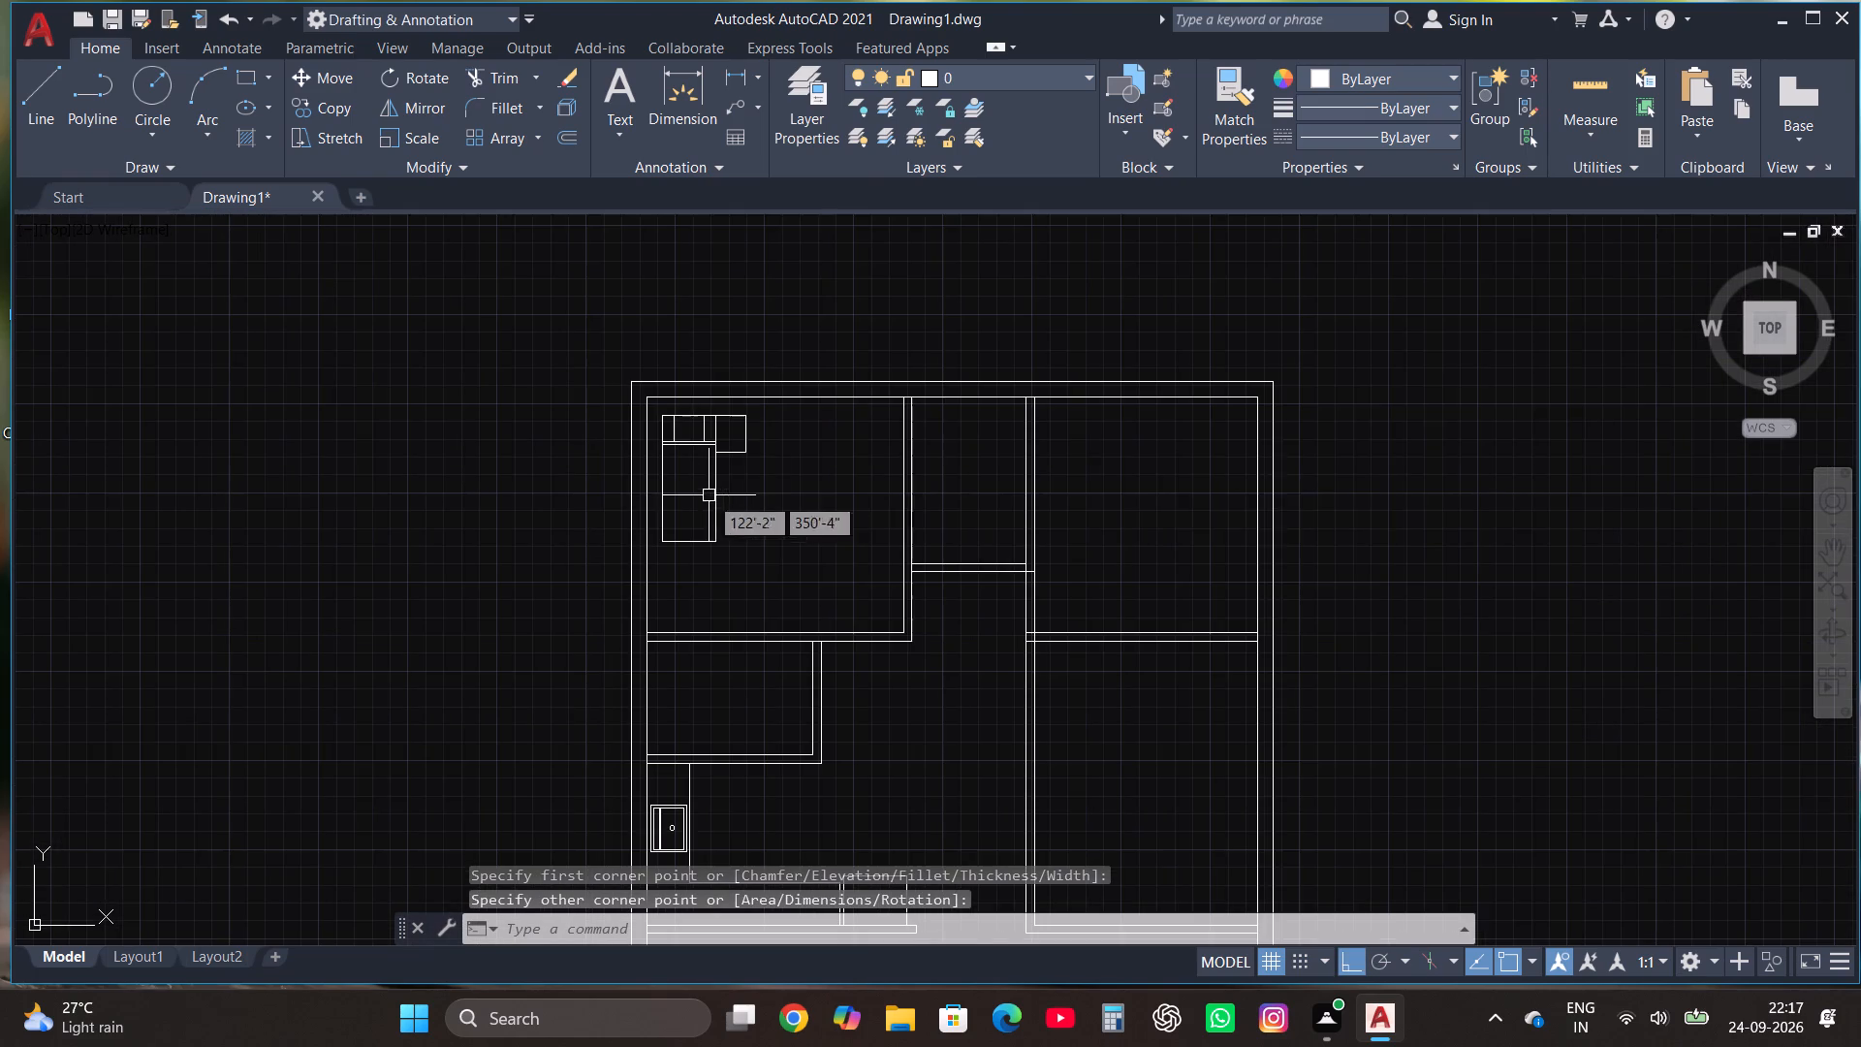
{"action": "scroll", "coordinate": [1351, 434], "scroll_direction": "up", "scroll_amount": 2}
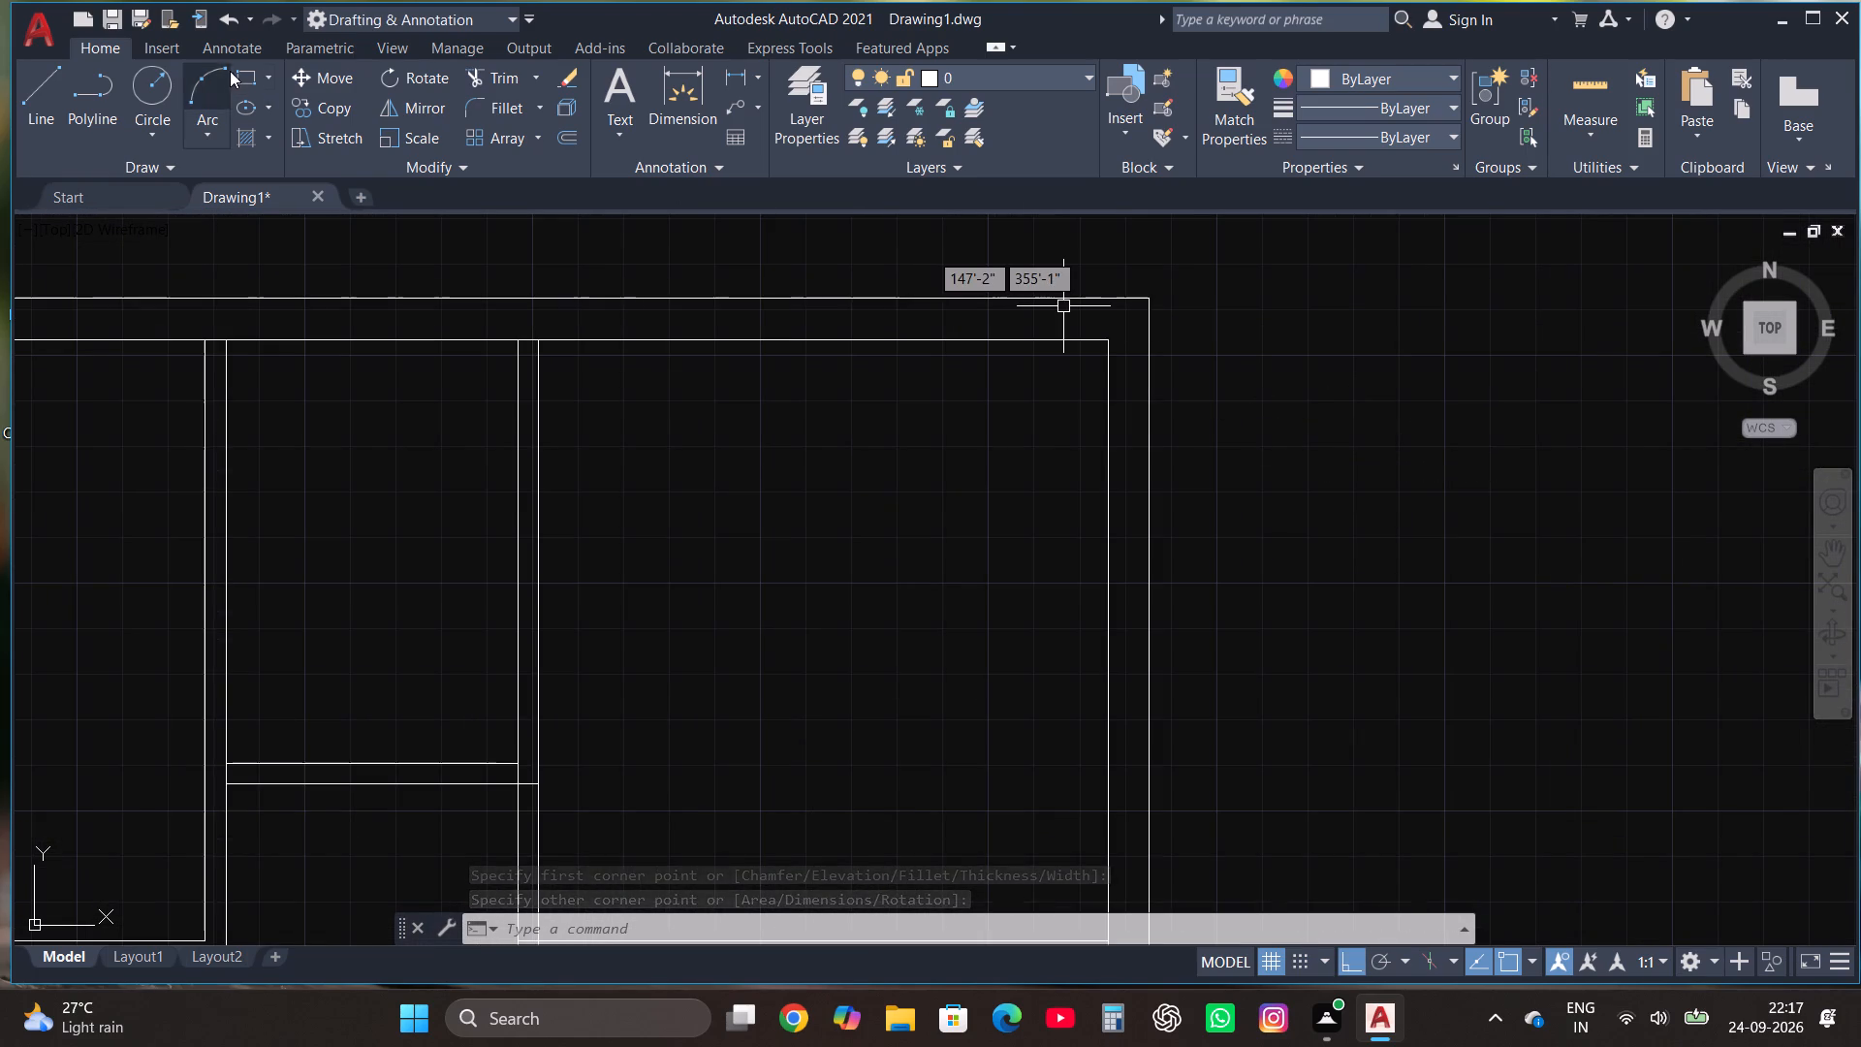
{"action": "left_click", "coordinate": [251, 82]}
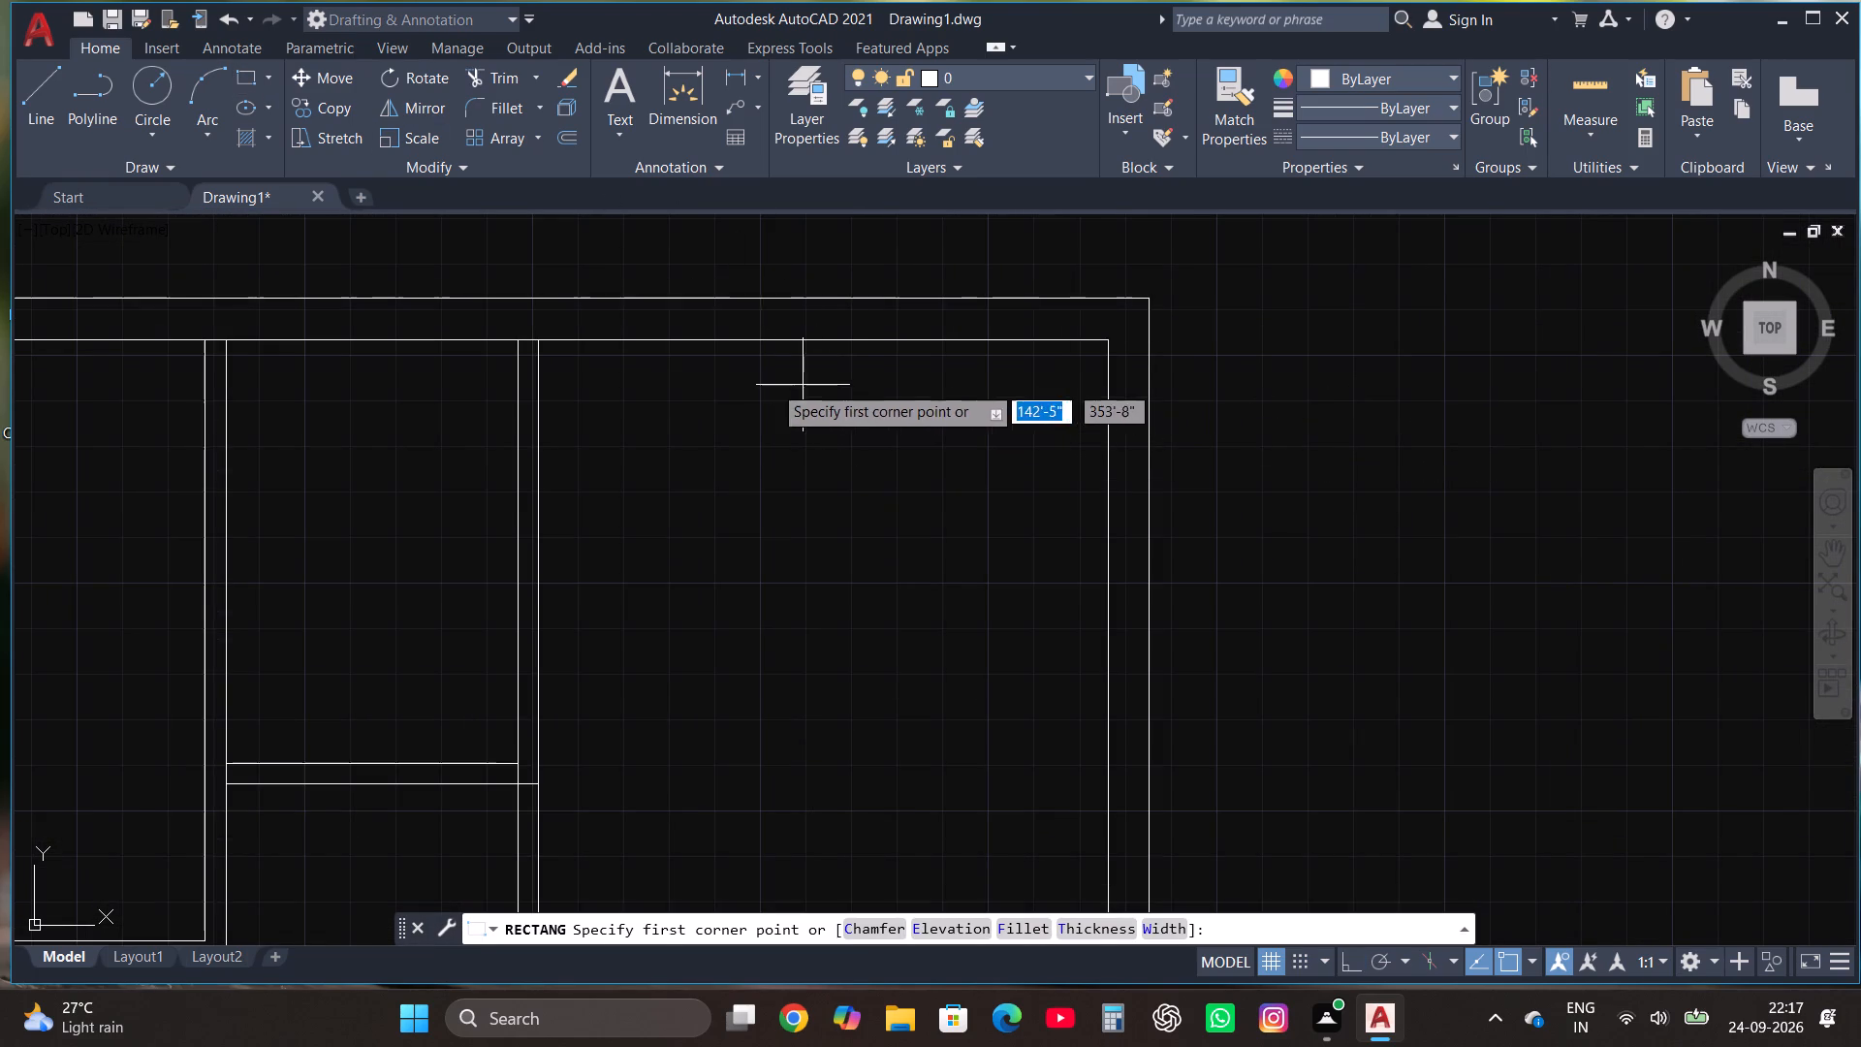
{"action": "left_click", "coordinate": [705, 366]}
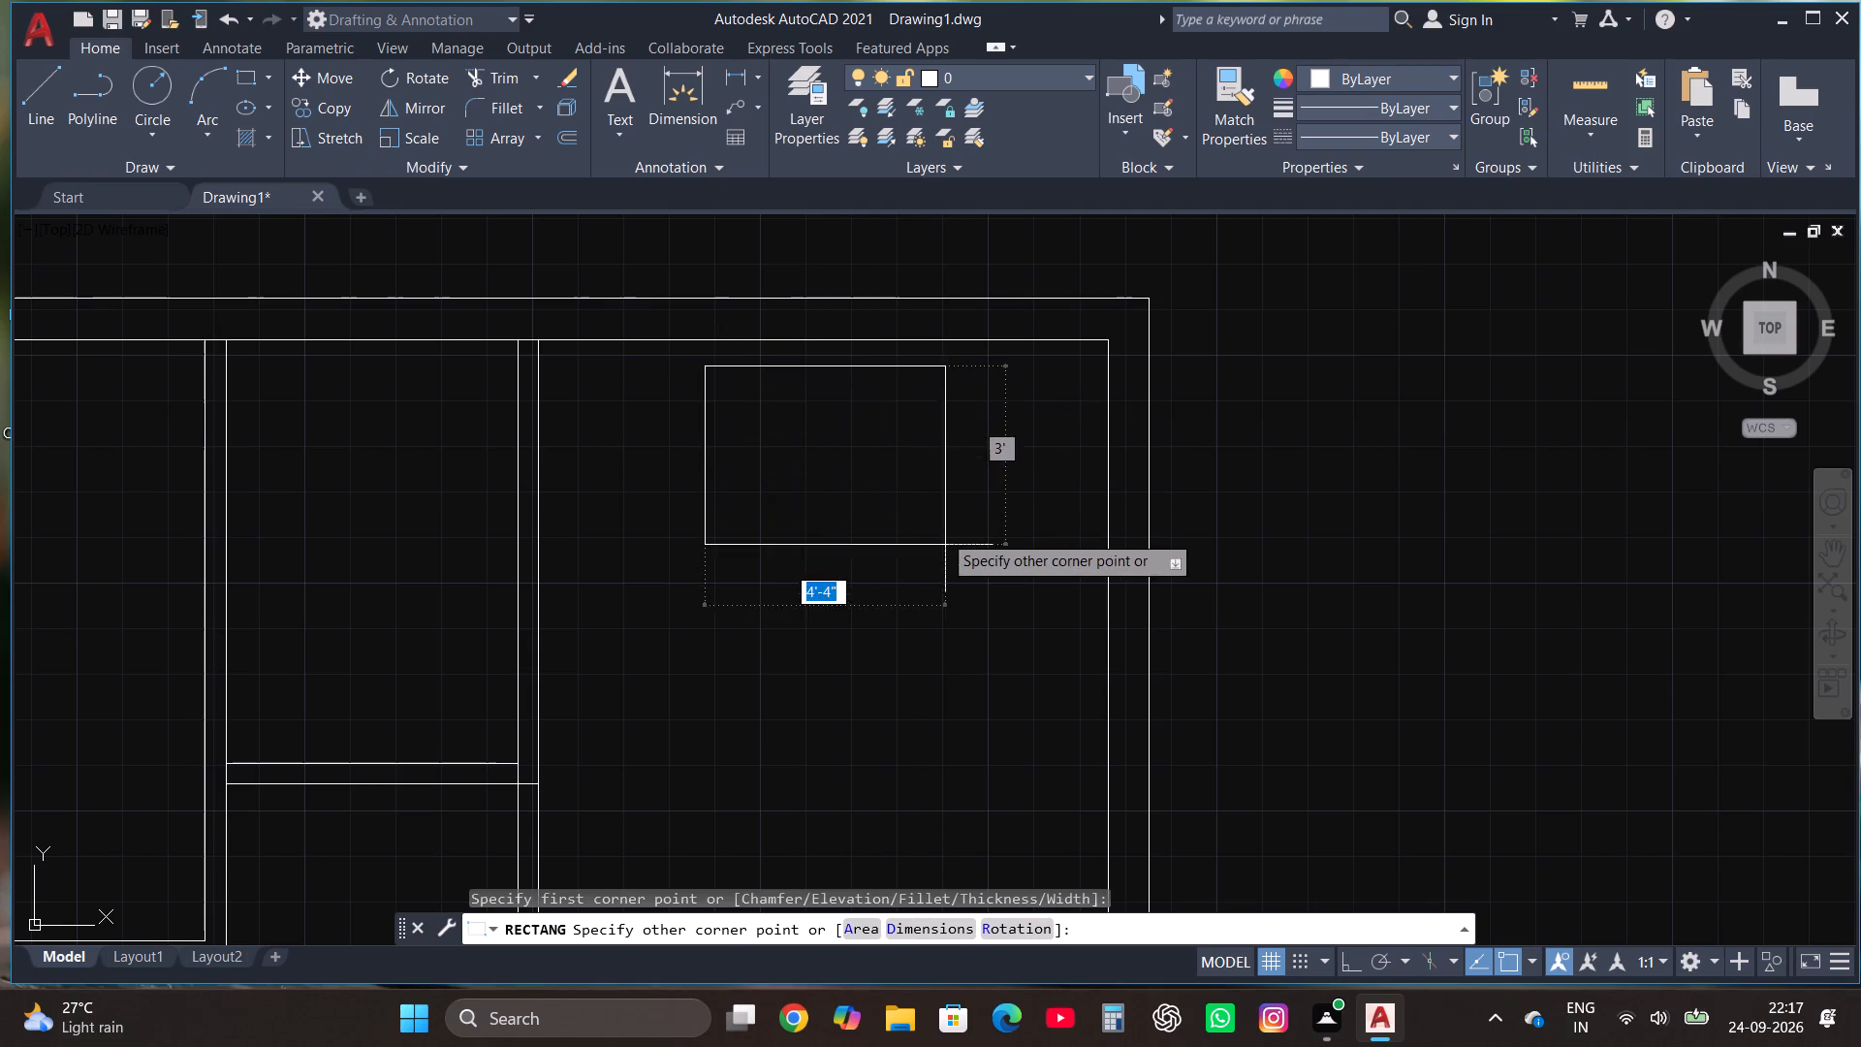
{"action": "left_click", "coordinate": [933, 631]}
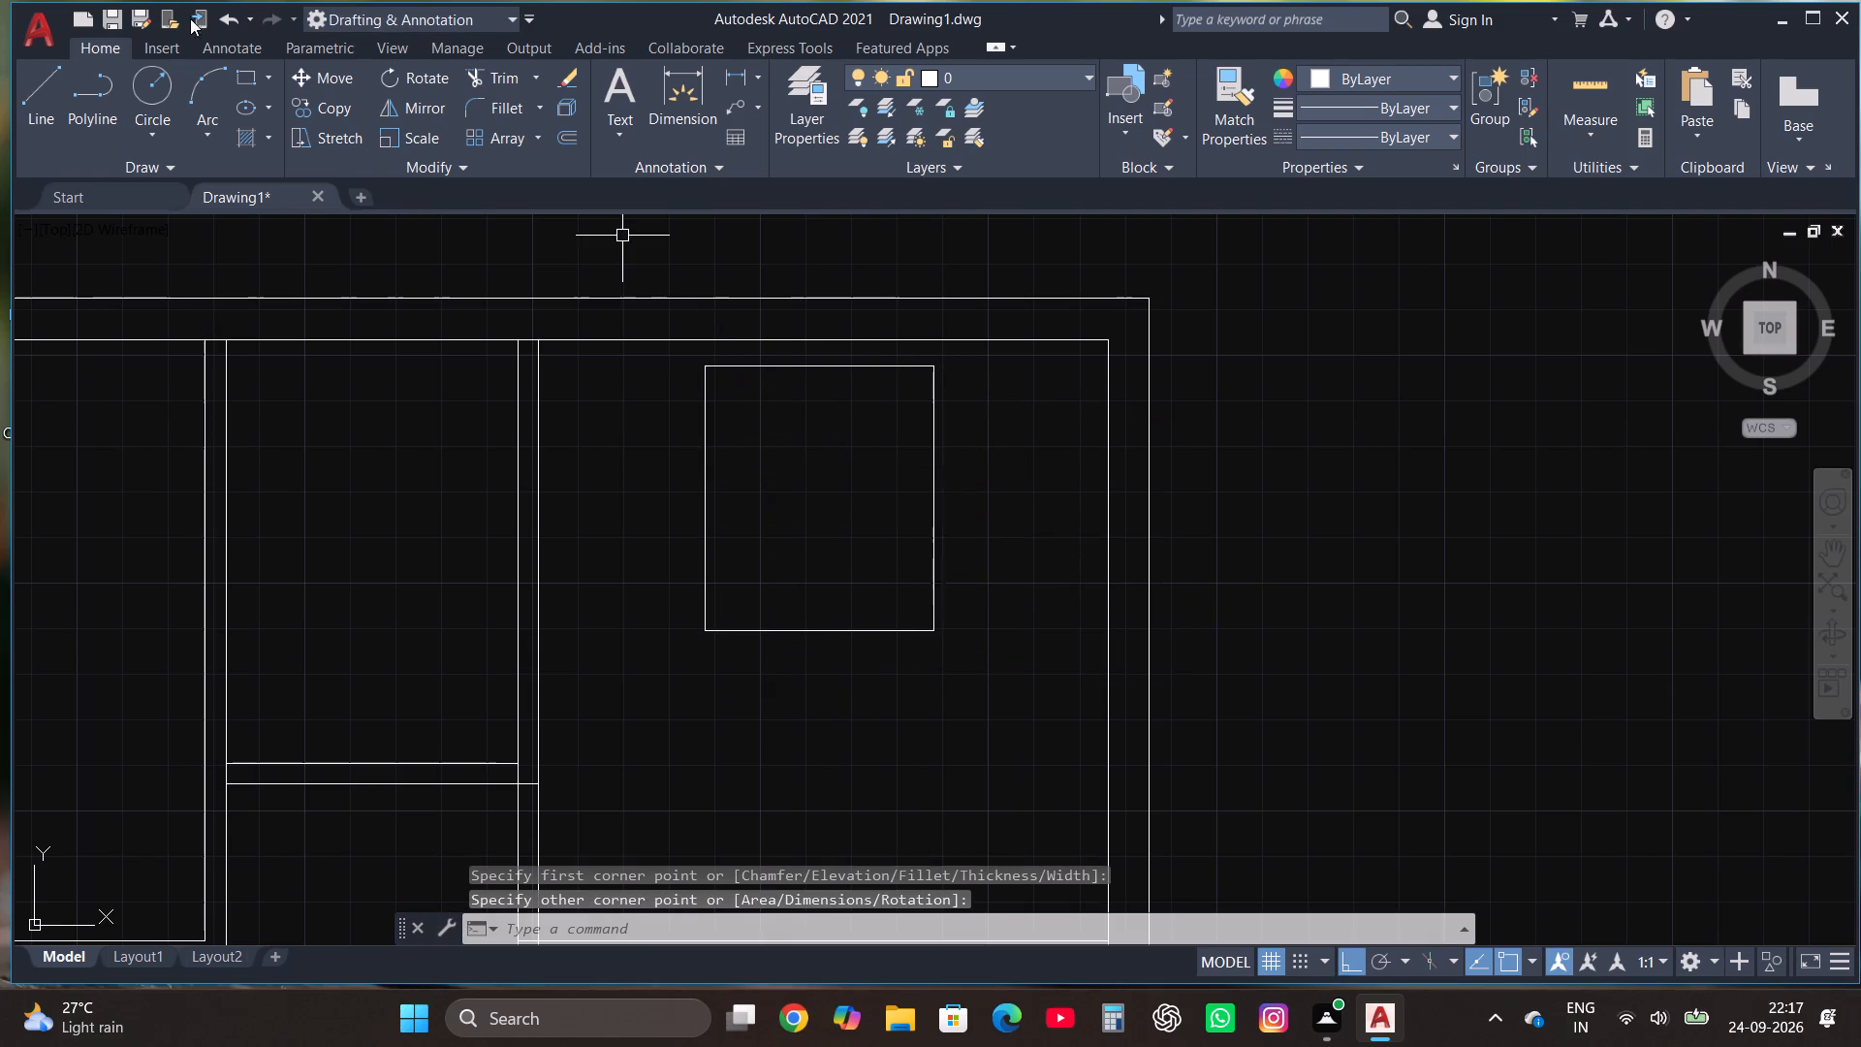
Stretch the lower edge of the upper-right room's bed rectangle slightly downward to lengthen the bed.
{"action": "scroll", "coordinate": [920, 712], "scroll_direction": "down", "scroll_amount": 2}
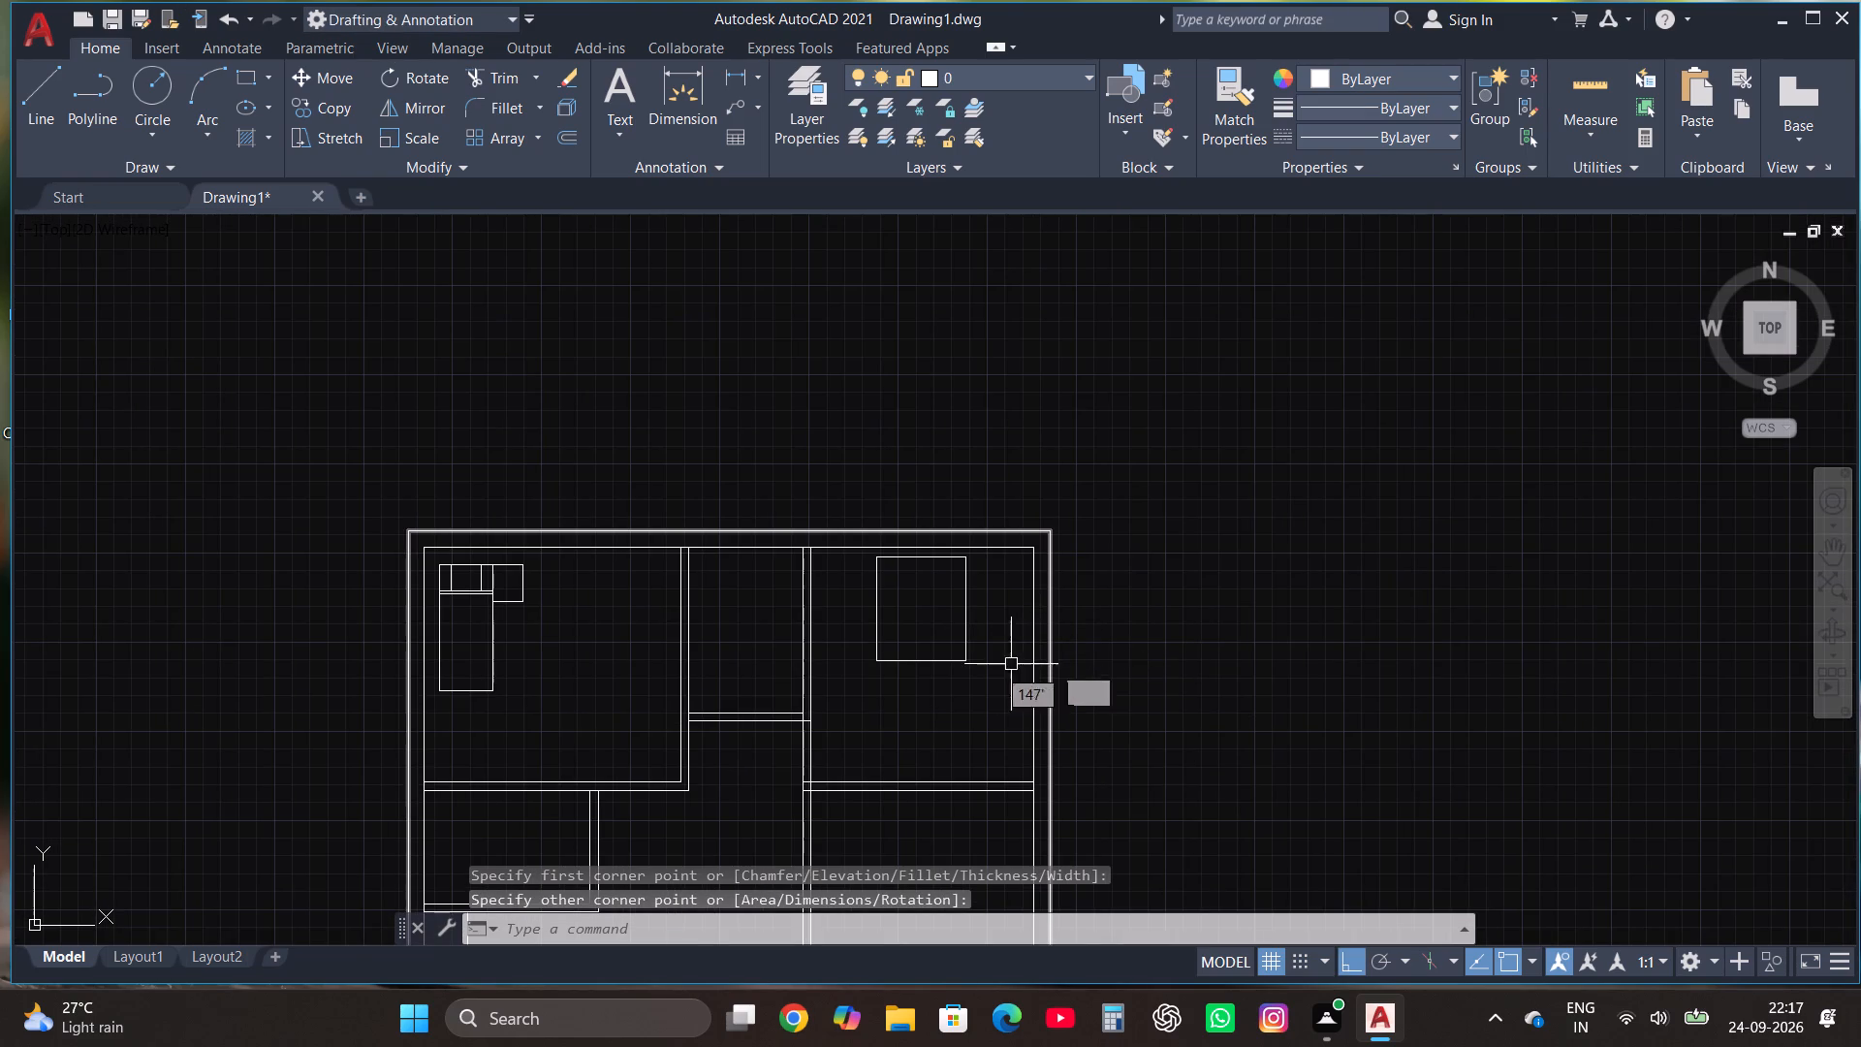
{"action": "scroll", "coordinate": [954, 669], "scroll_direction": "up", "scroll_amount": 1}
{"action": "left_click", "coordinate": [866, 660]}
{"action": "scroll", "coordinate": [907, 684], "scroll_direction": "up", "scroll_amount": 1}
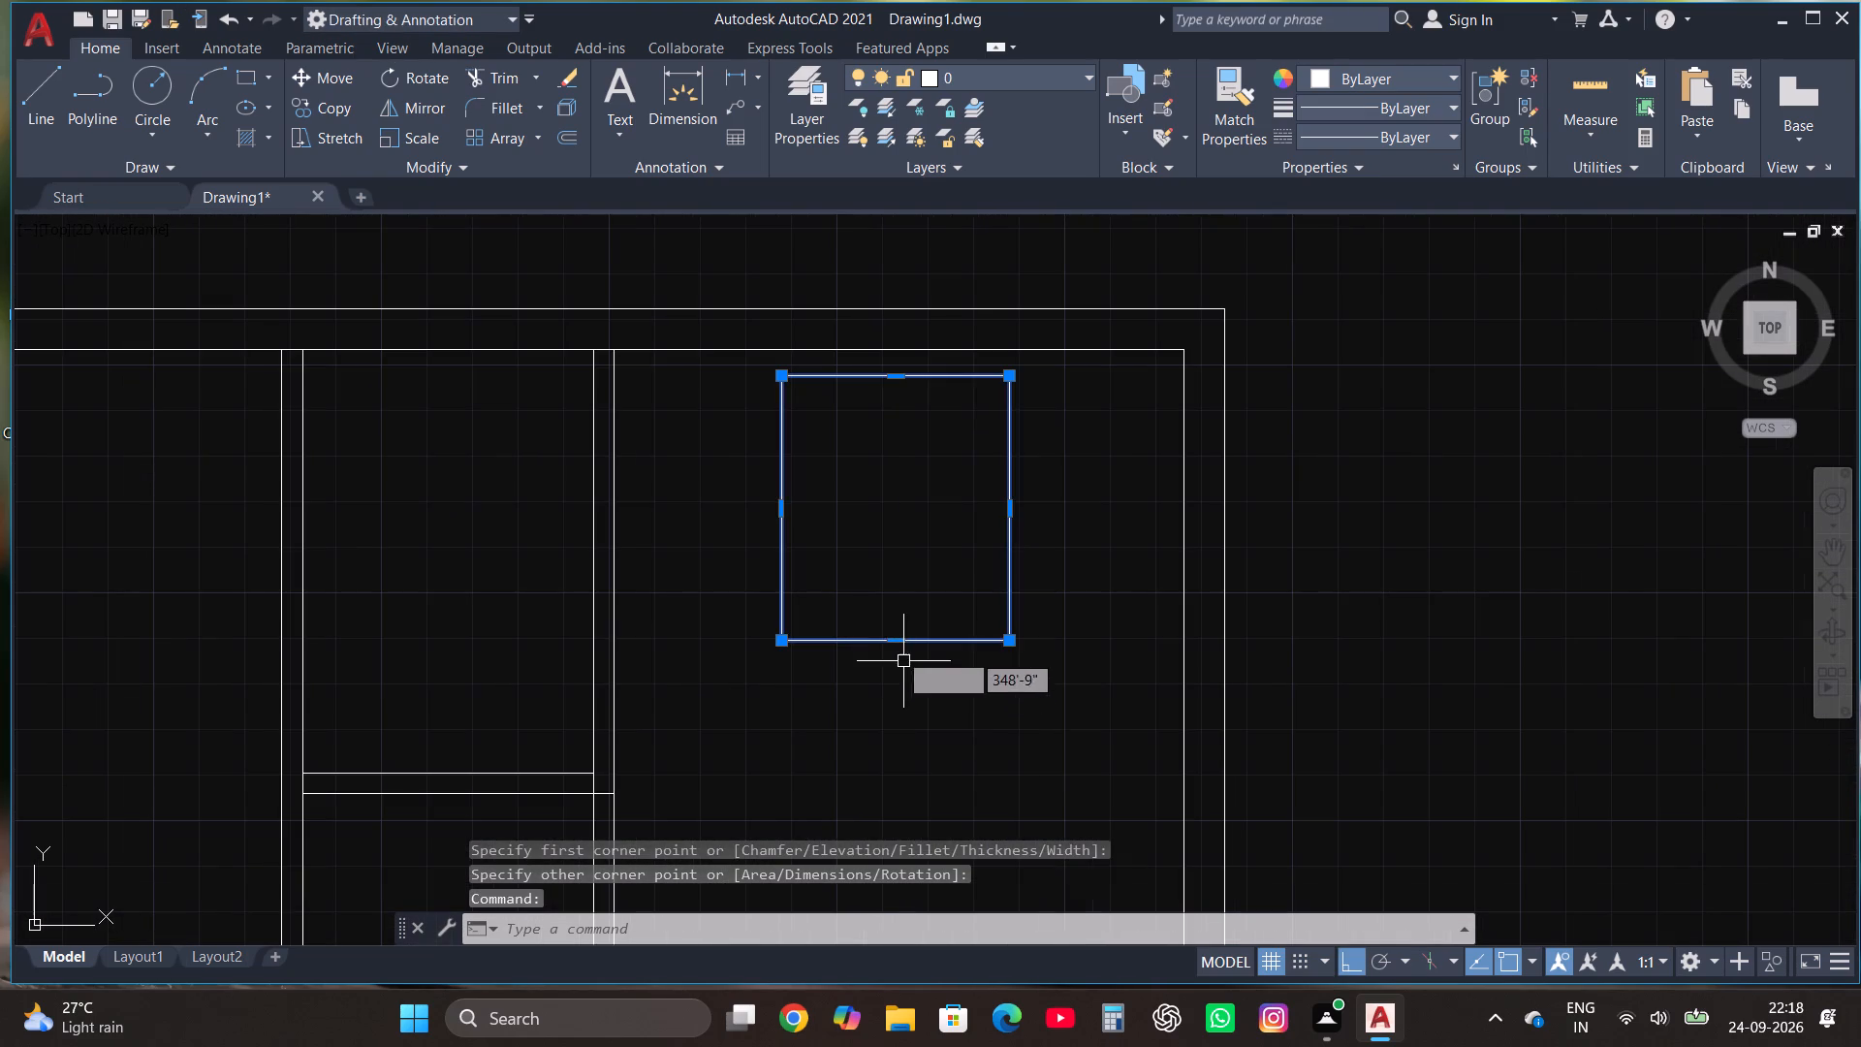
{"action": "left_click", "coordinate": [891, 641]}
{"action": "left_click", "coordinate": [895, 658]}
{"action": "key", "text": "Escape"}
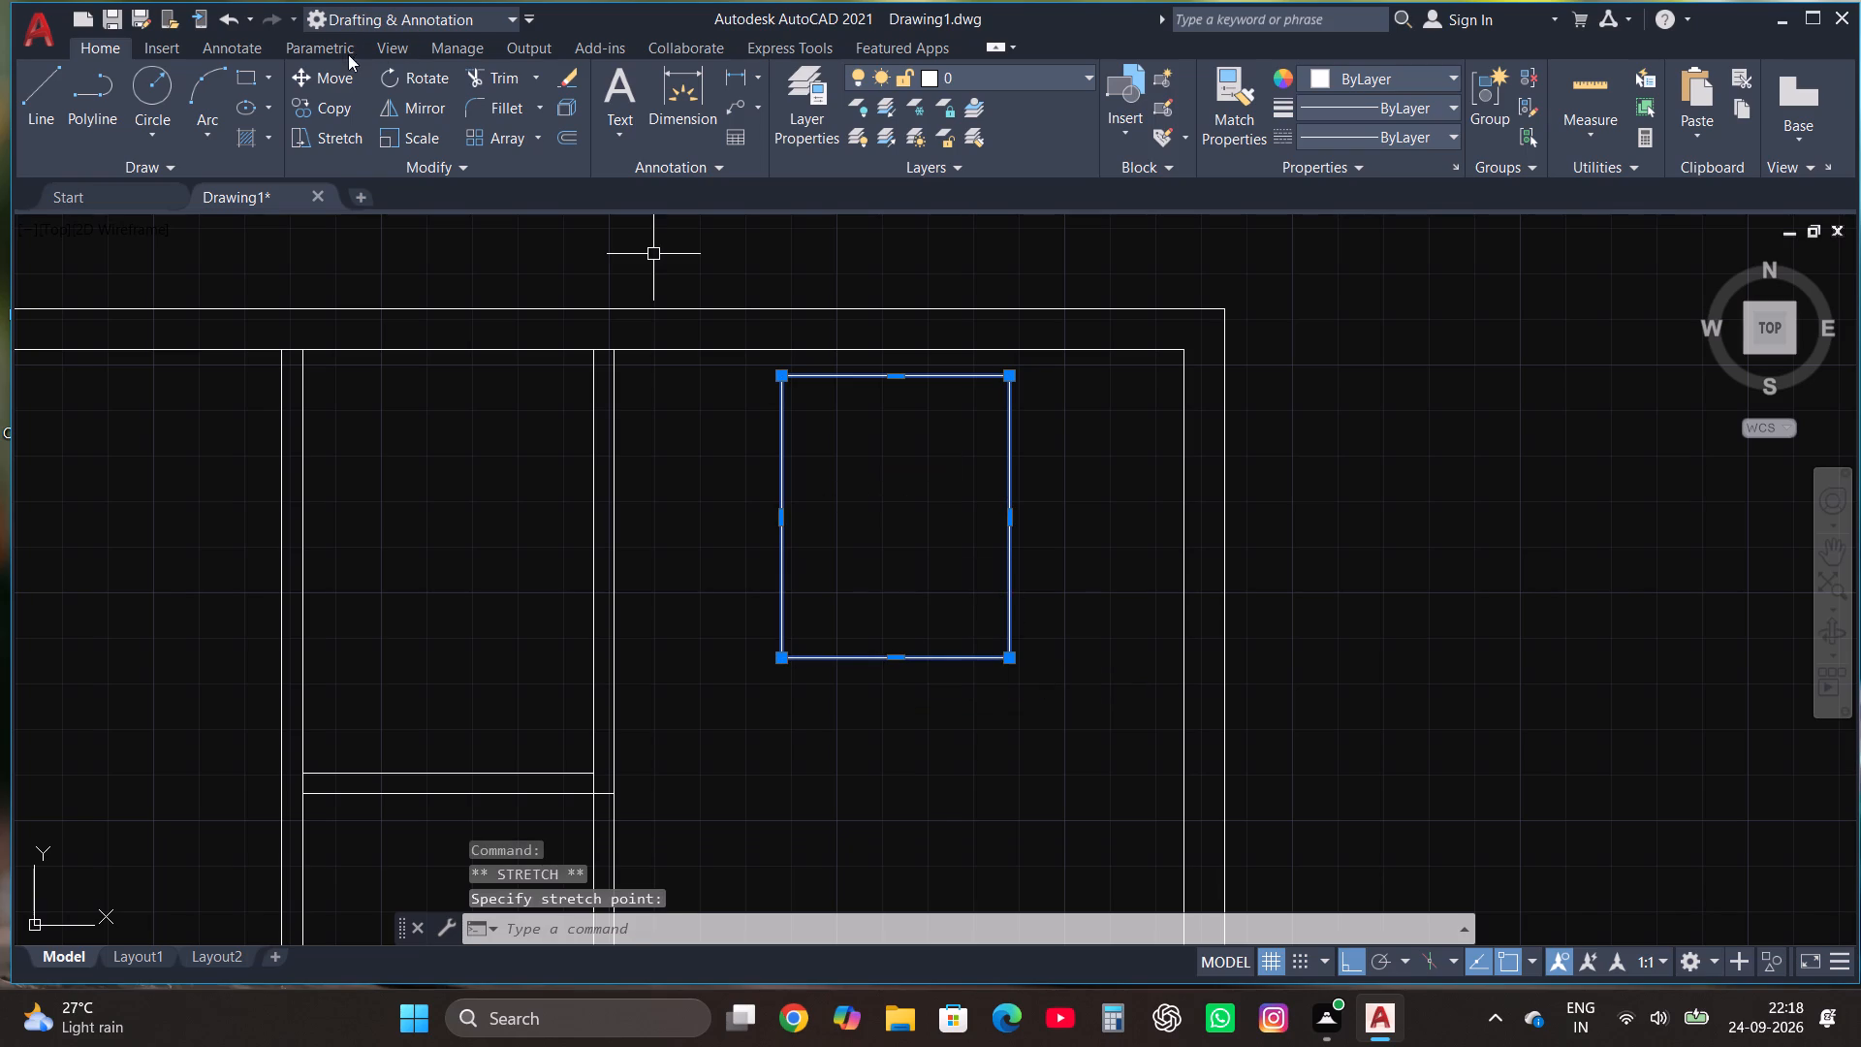
Draw a small bedside table rectangle from the upper-right corner of the bed in the upper-right room.
{"action": "left_click", "coordinate": [236, 79]}
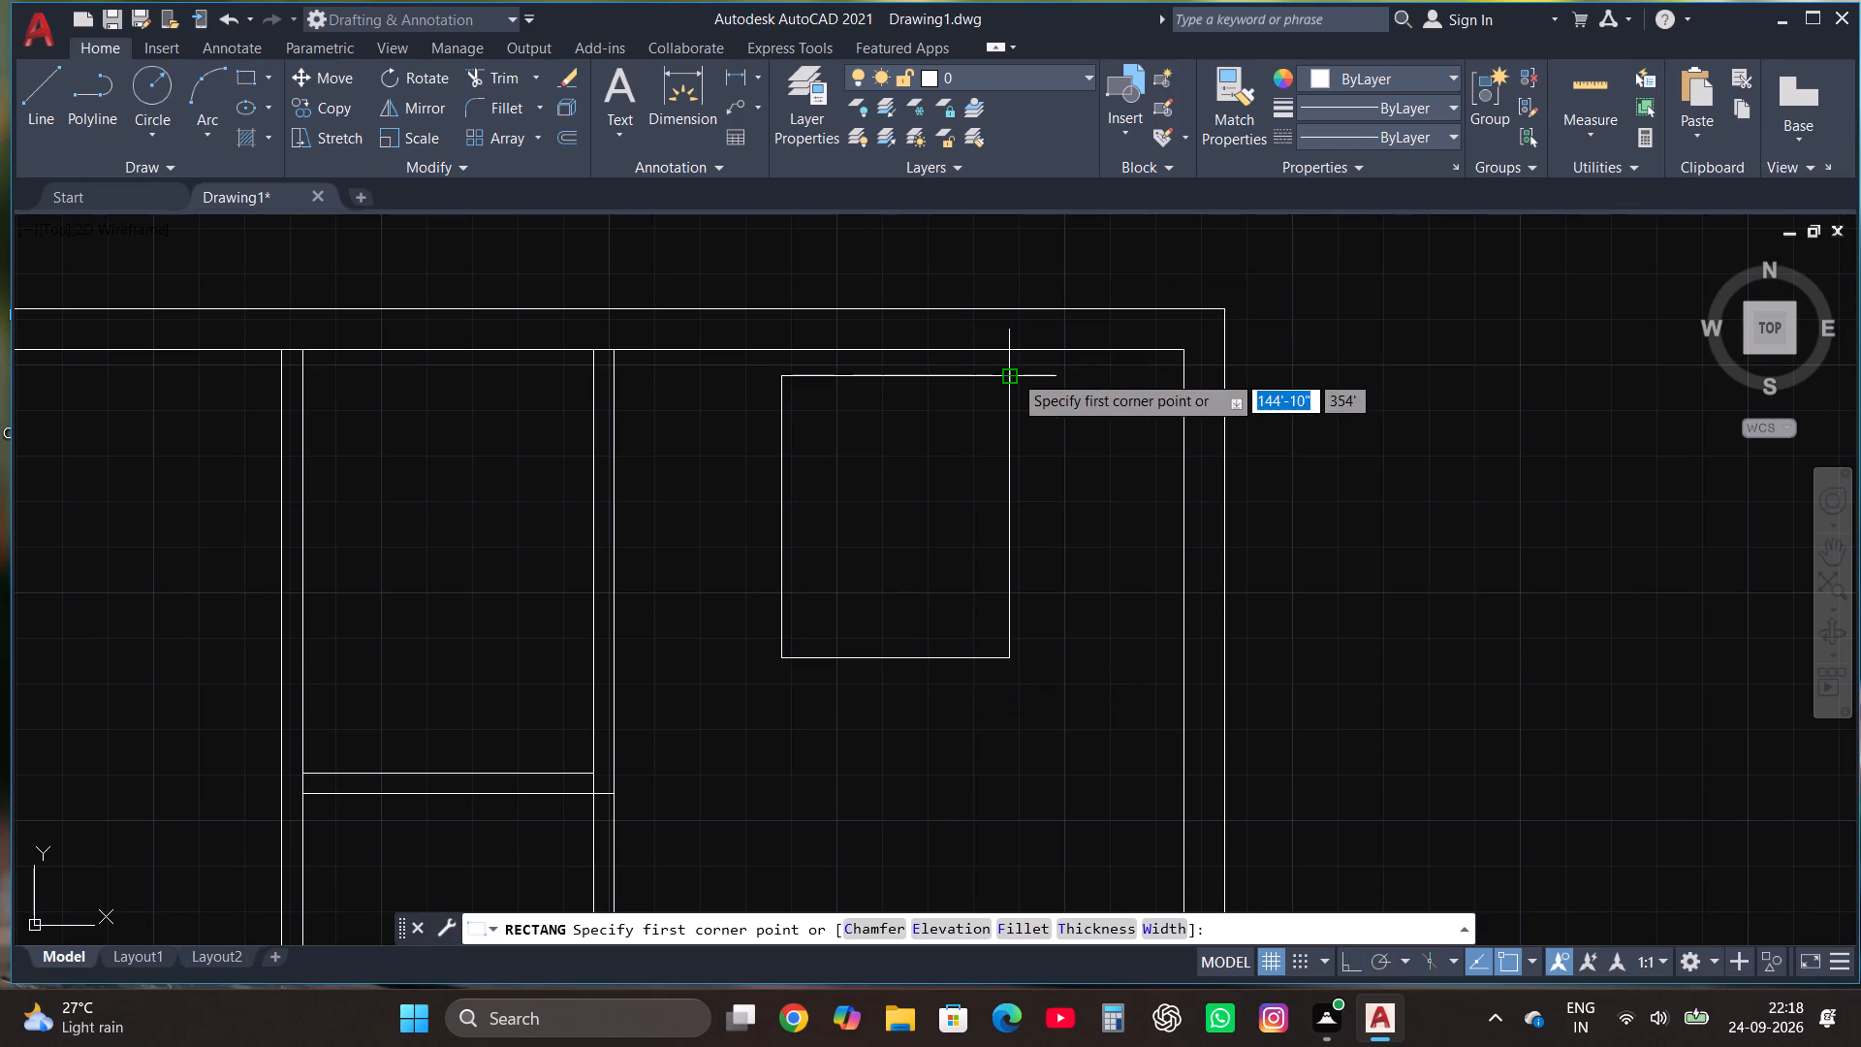
{"action": "left_click", "coordinate": [1013, 373]}
{"action": "double_click", "coordinate": [1086, 446]}
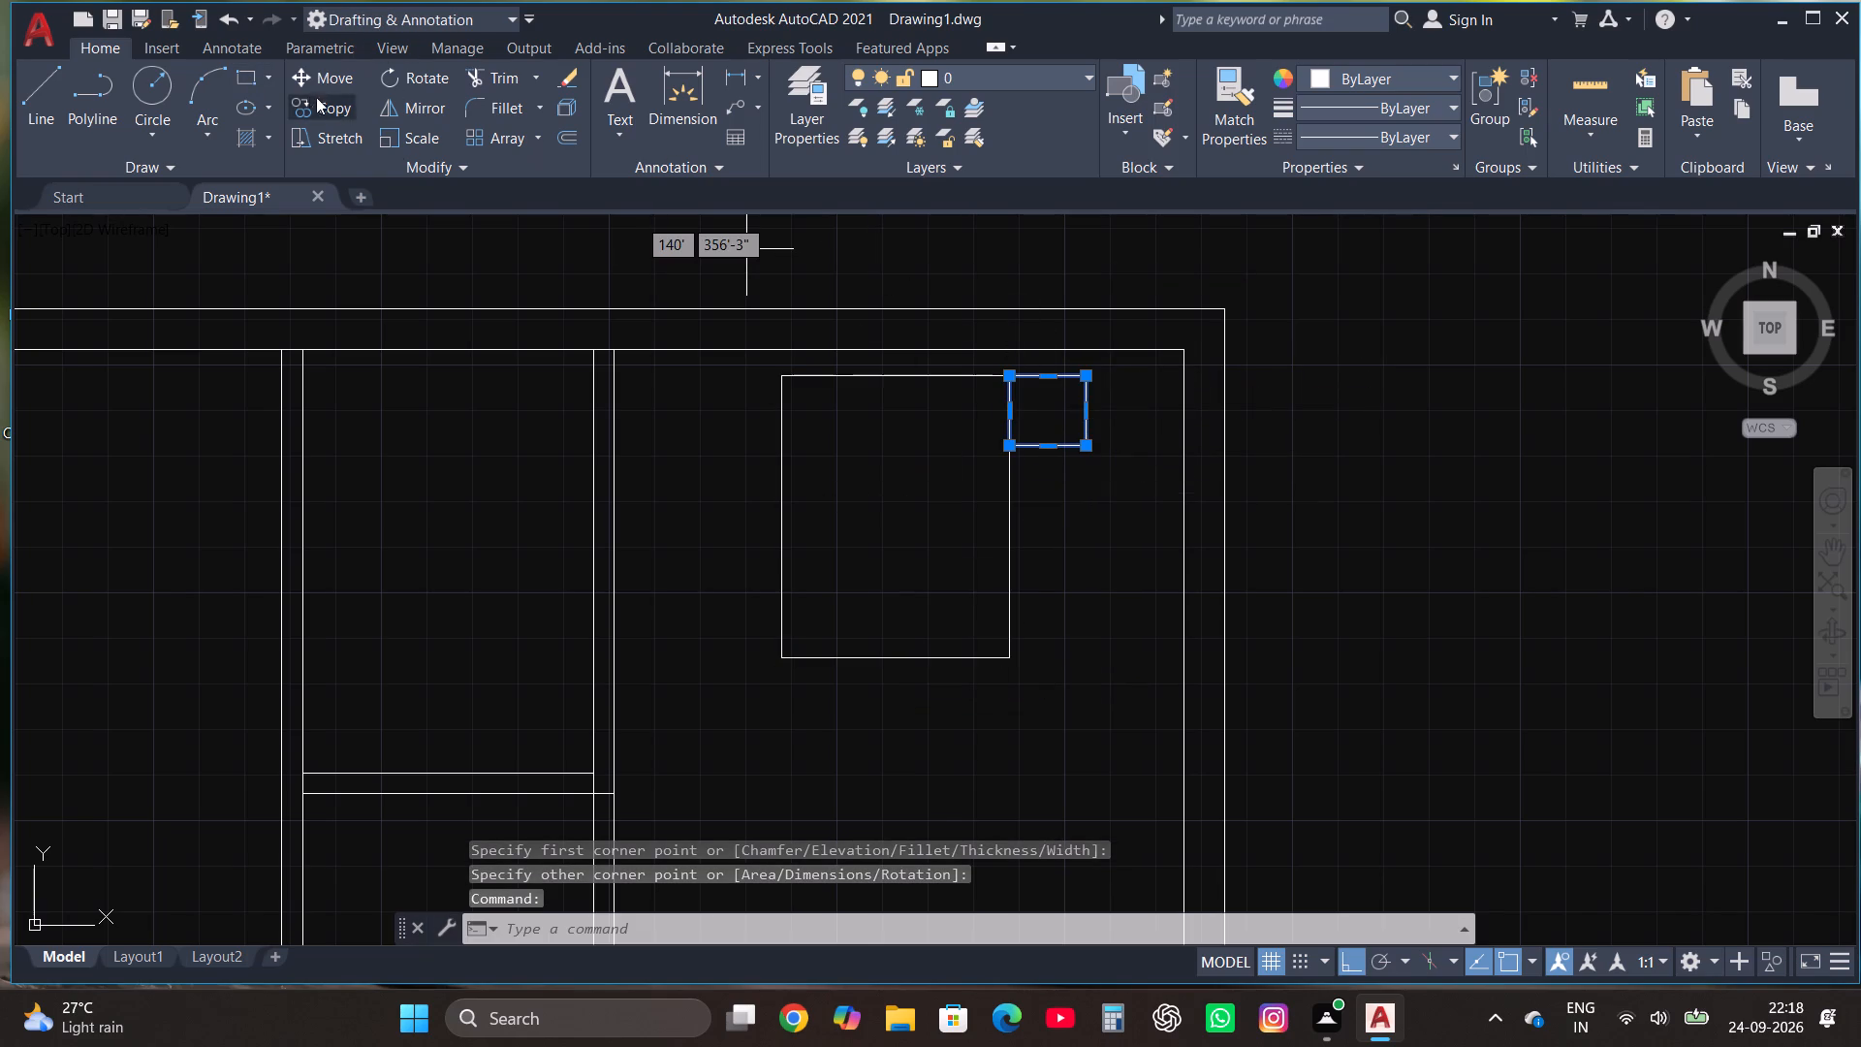
Copy the bedside table to the opposite upper corner of the bed in the upper-right room.
{"action": "left_click", "coordinate": [346, 104]}
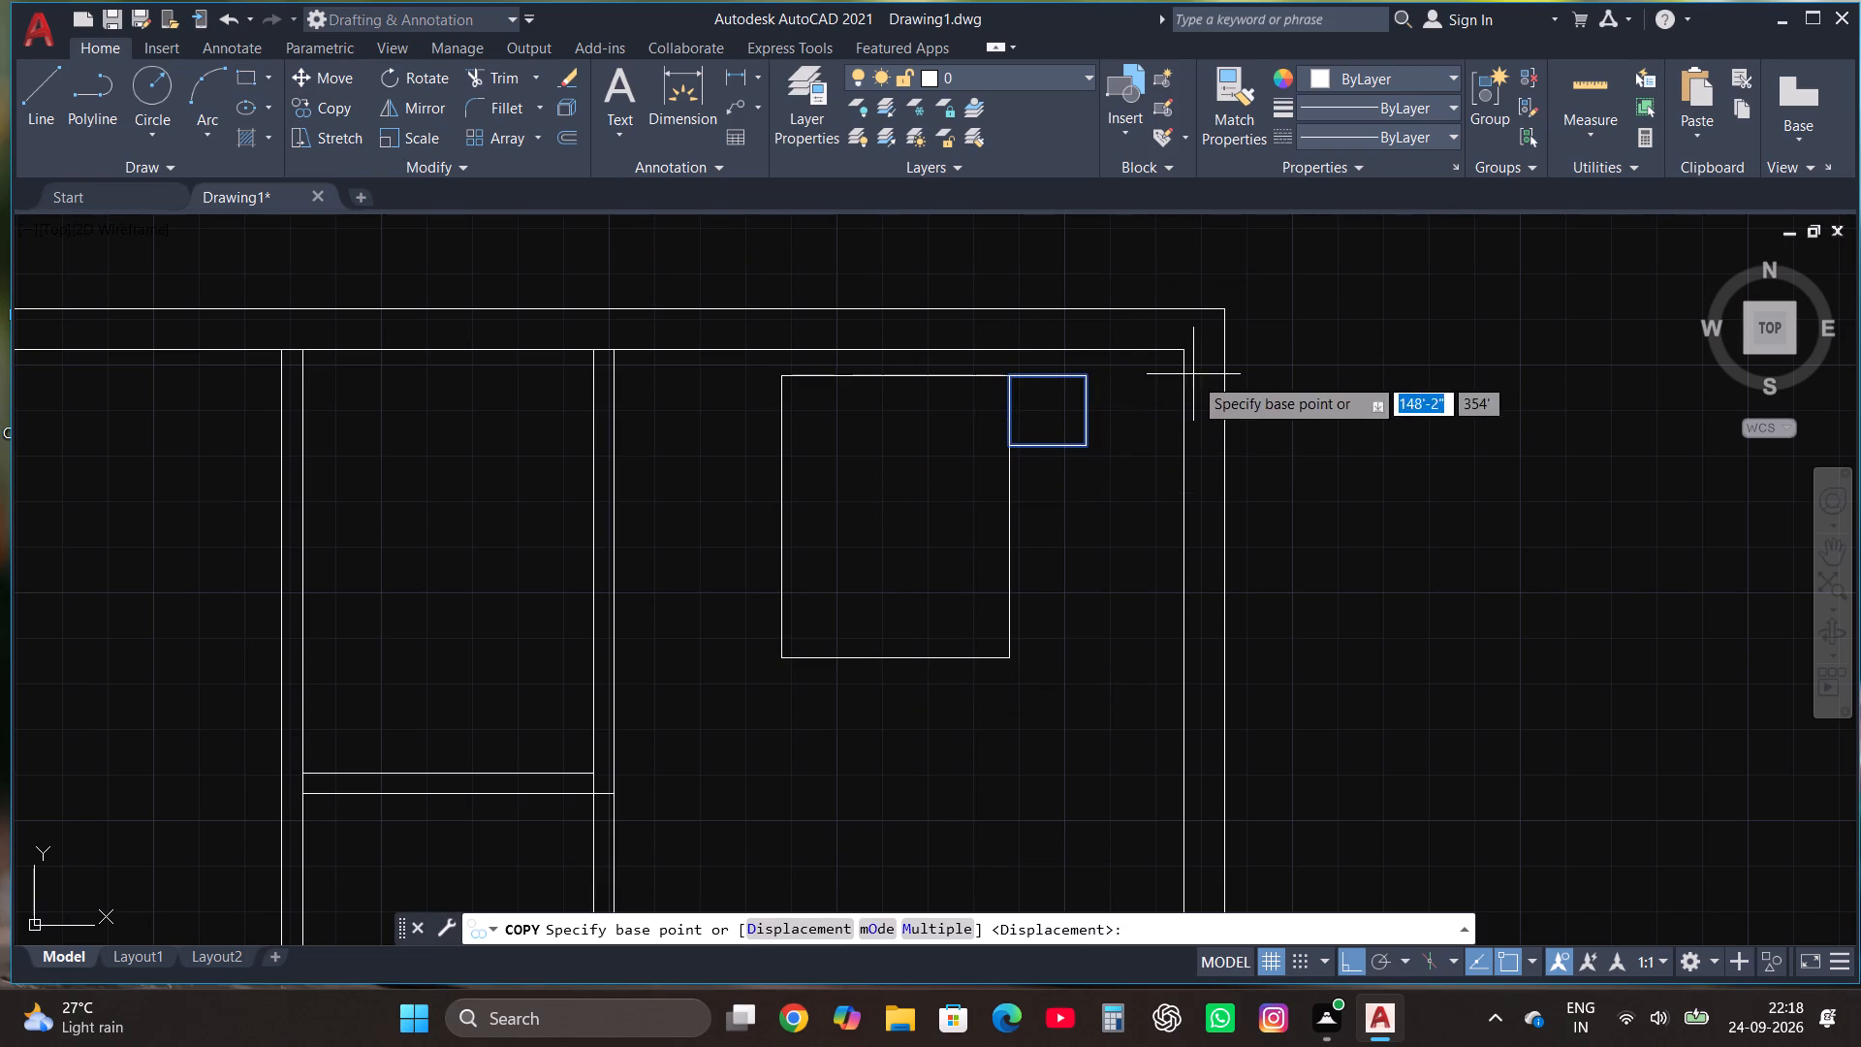
{"action": "left_click", "coordinate": [1082, 378]}
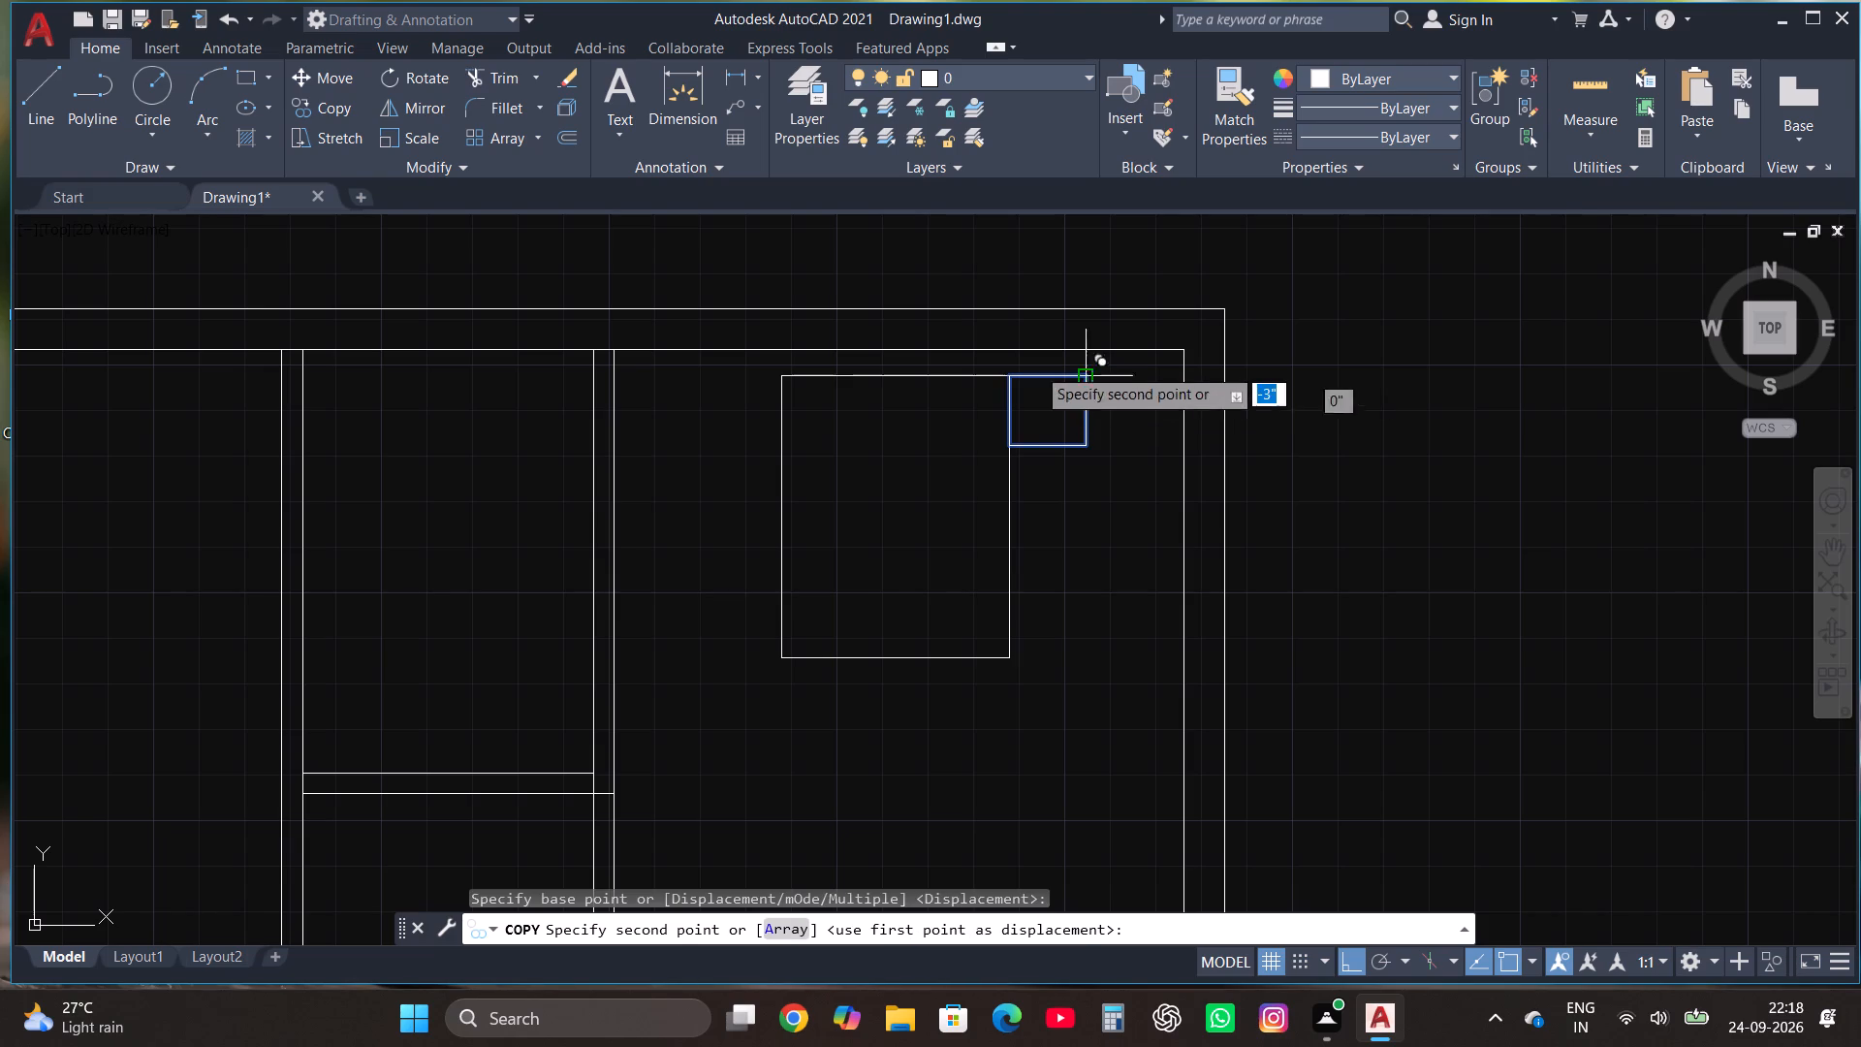
{"action": "left_click", "coordinate": [777, 374]}
{"action": "key", "text": "Escape"}
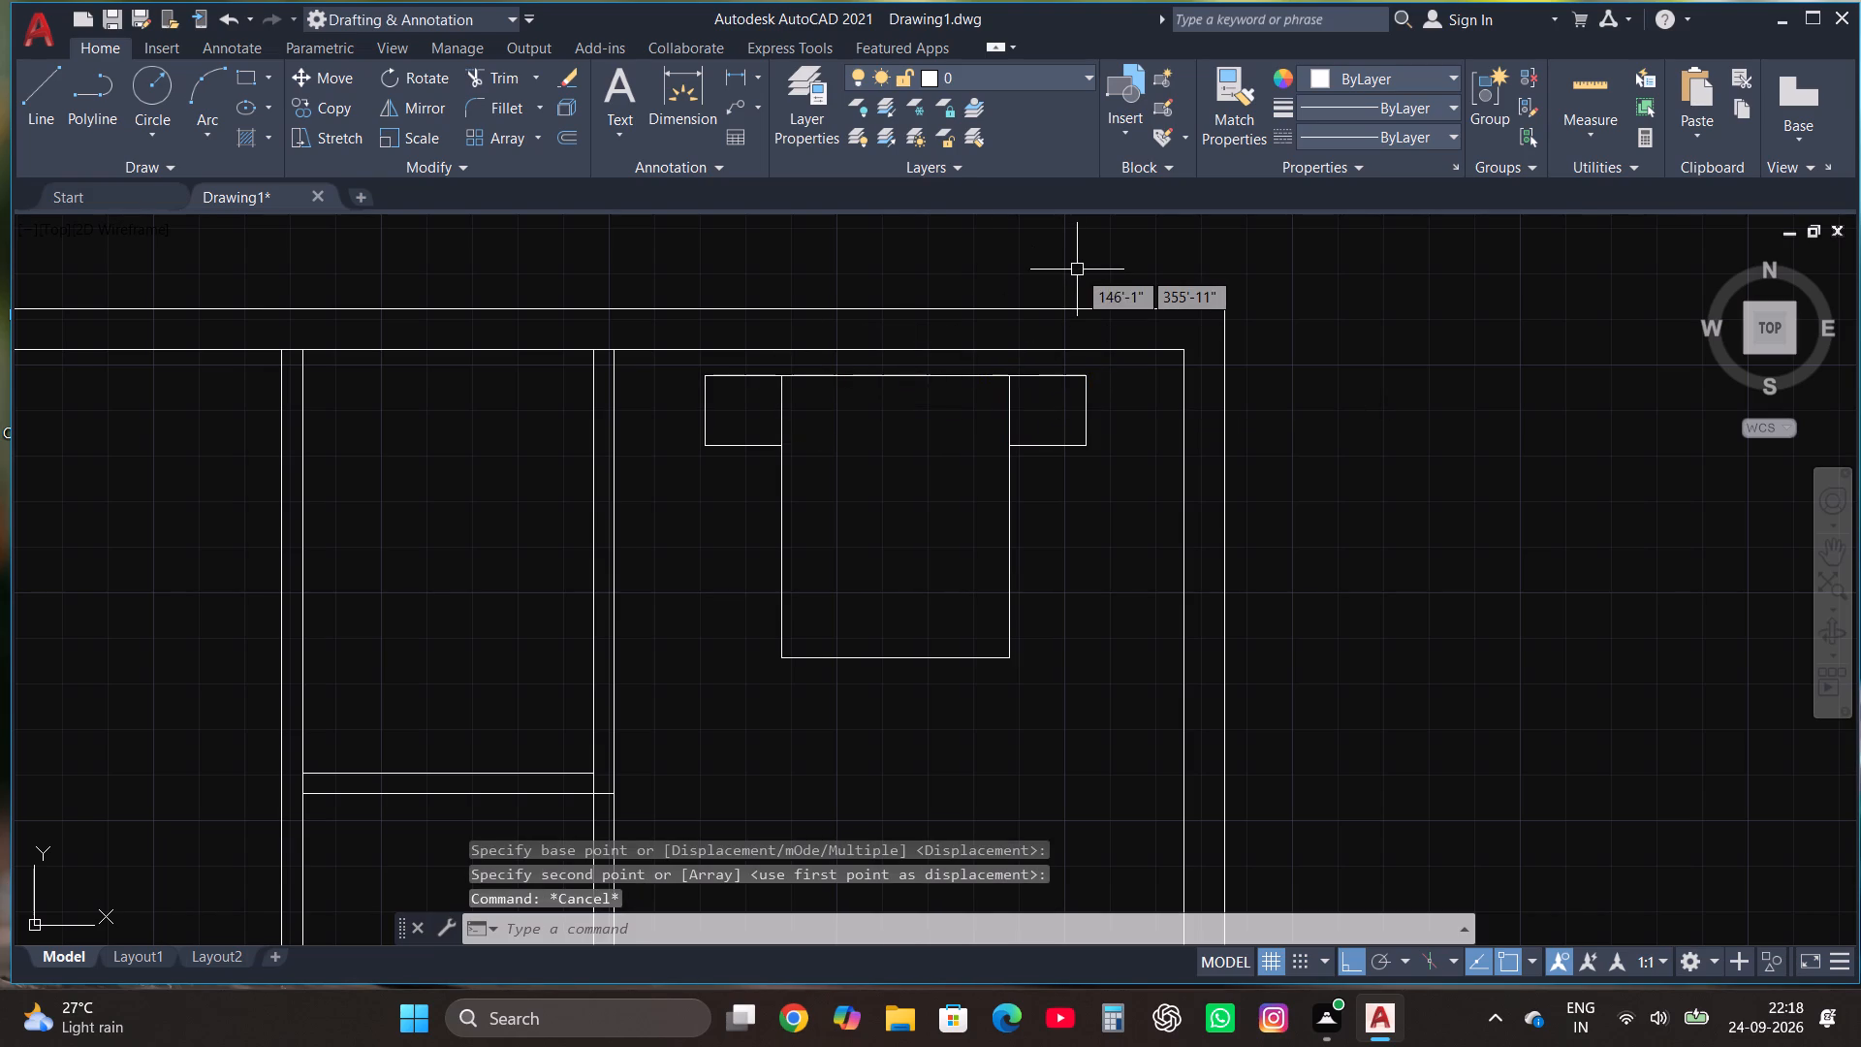
Draw a pillow rectangle near the head of the upper-right room's bed and copy it horizontally about 2'-0" as the second pillow.
{"action": "left_click", "coordinate": [245, 74]}
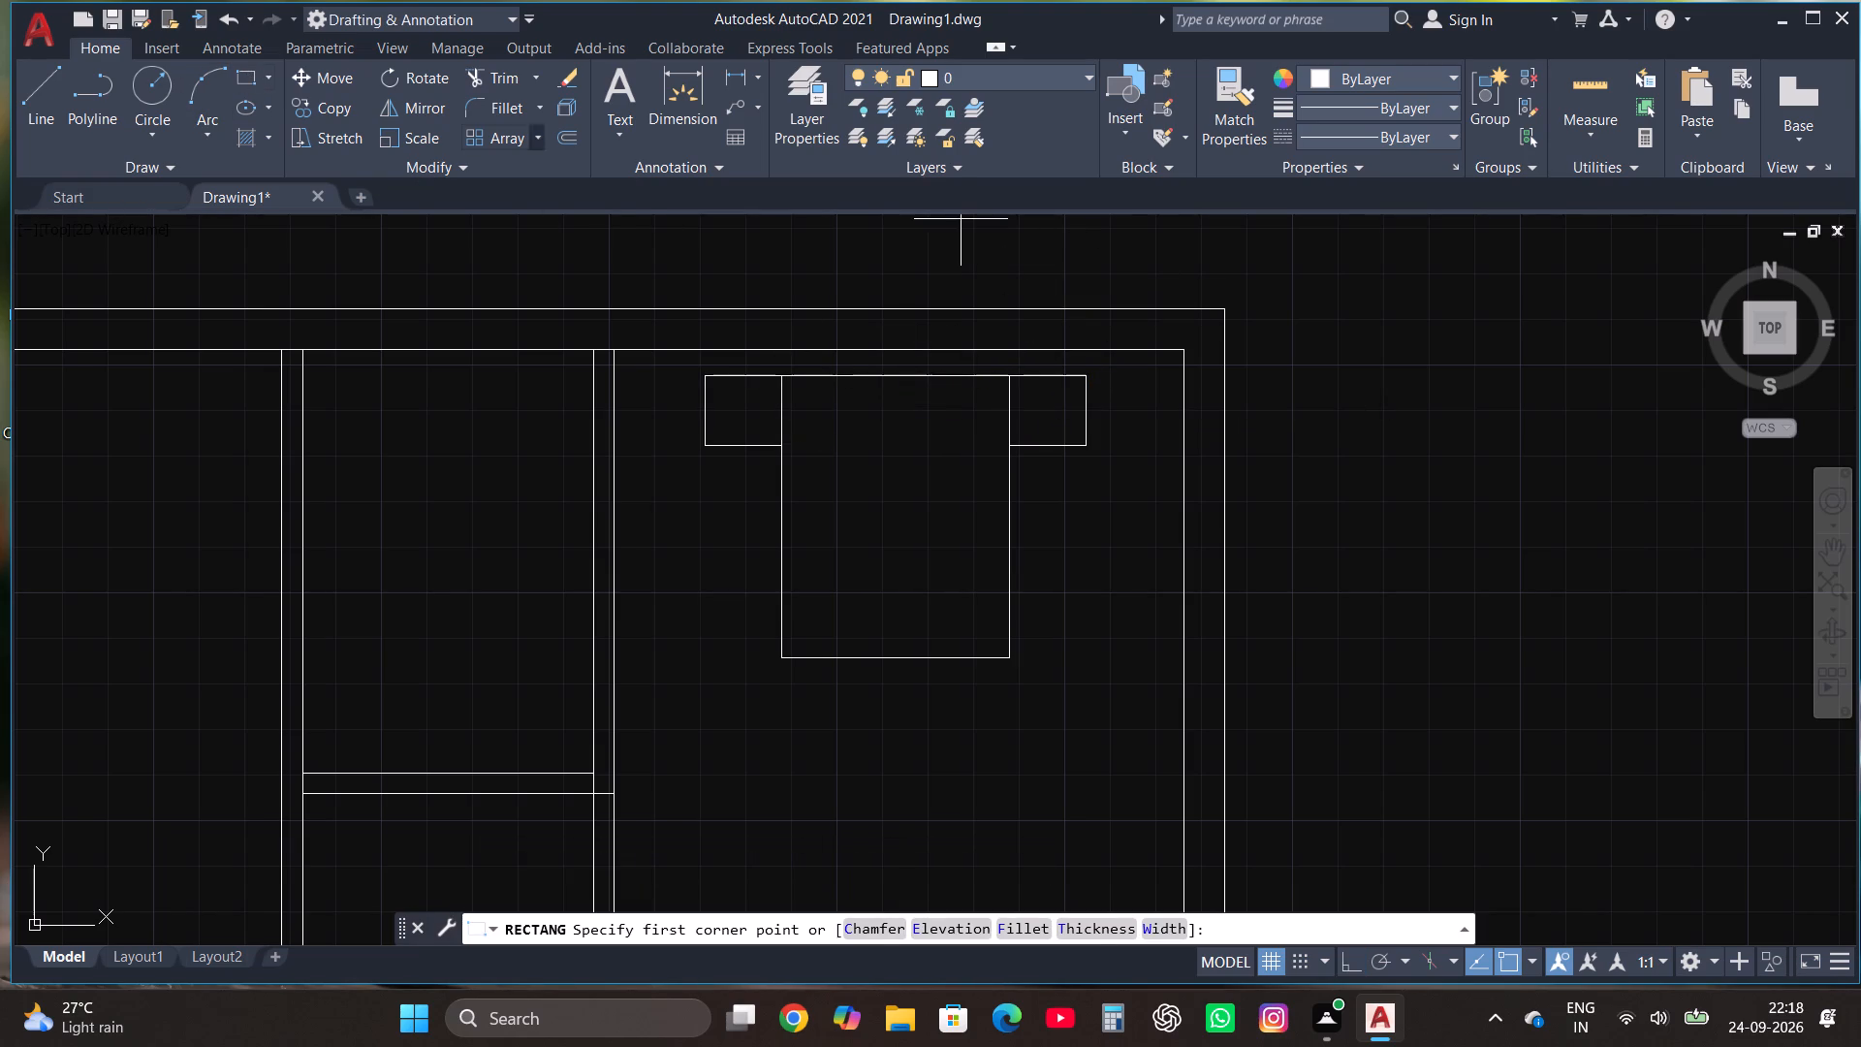
{"action": "left_click", "coordinate": [794, 418]}
{"action": "left_click", "coordinate": [879, 469]}
{"action": "left_click", "coordinate": [862, 414]}
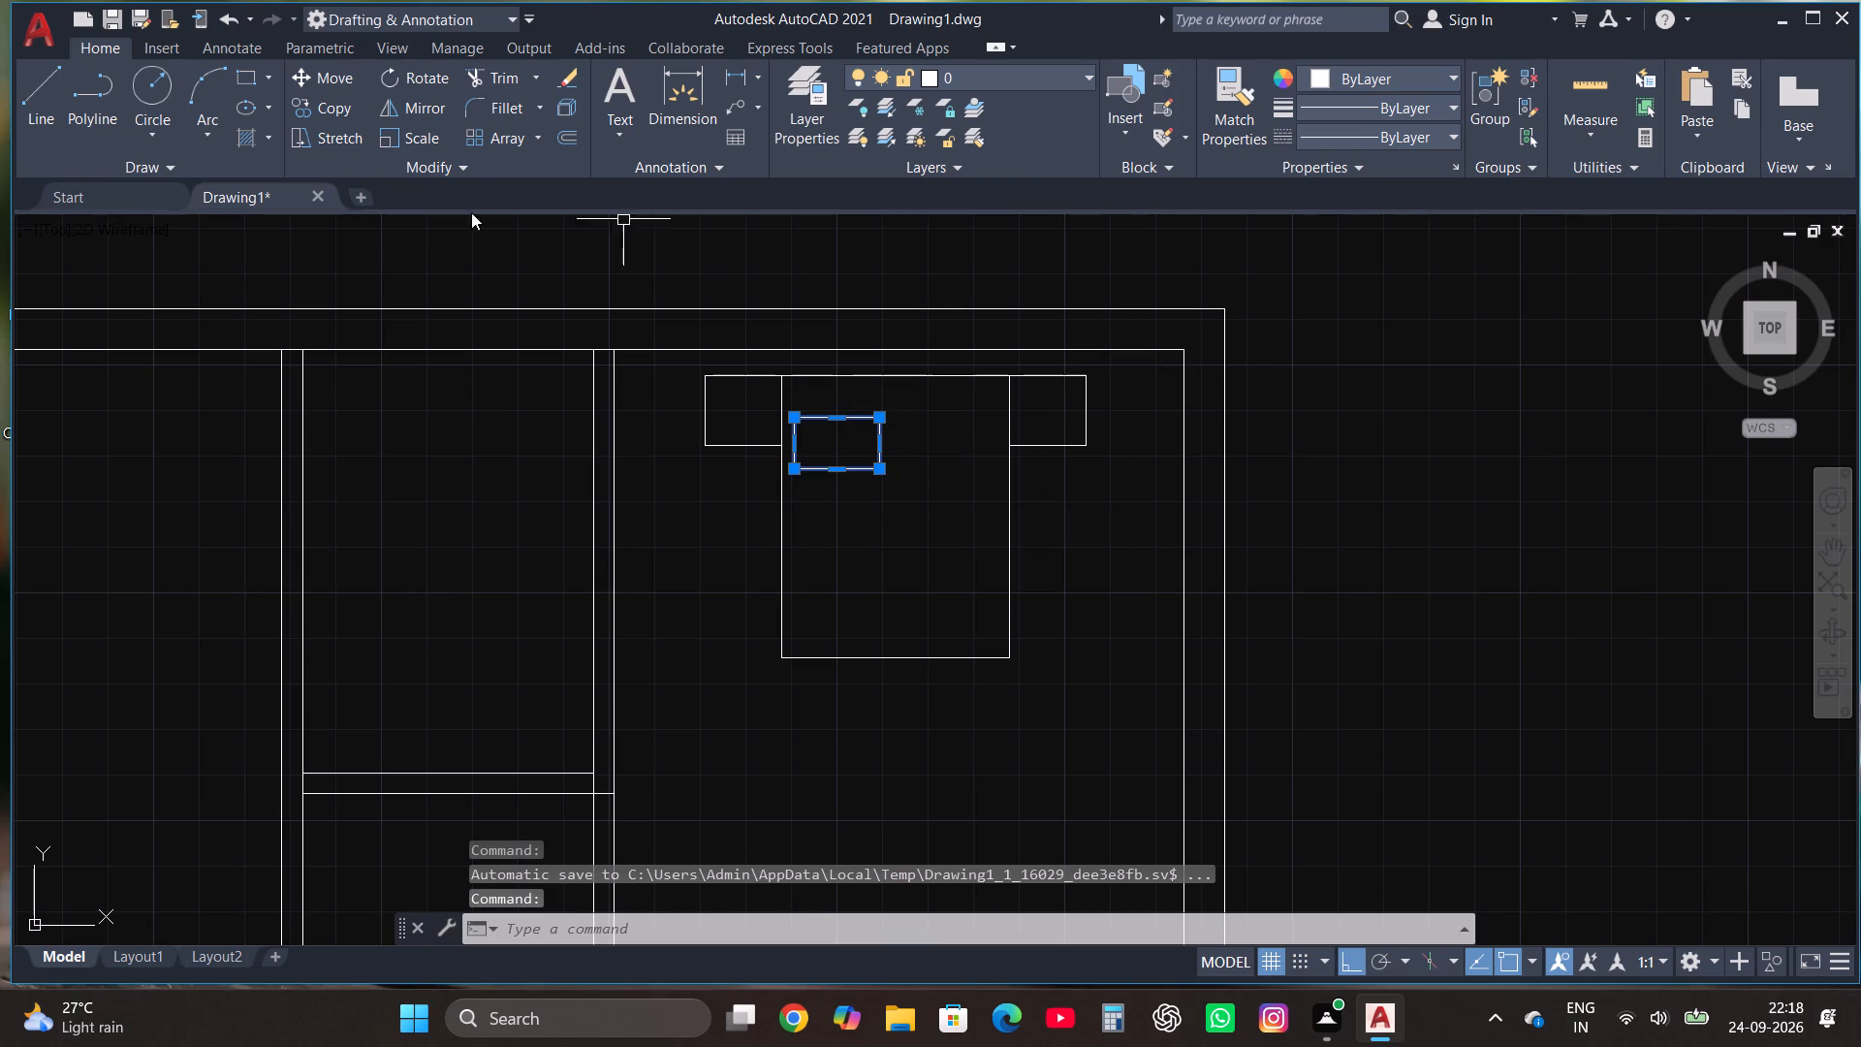
{"action": "left_click", "coordinate": [334, 103]}
{"action": "left_click", "coordinate": [827, 449]}
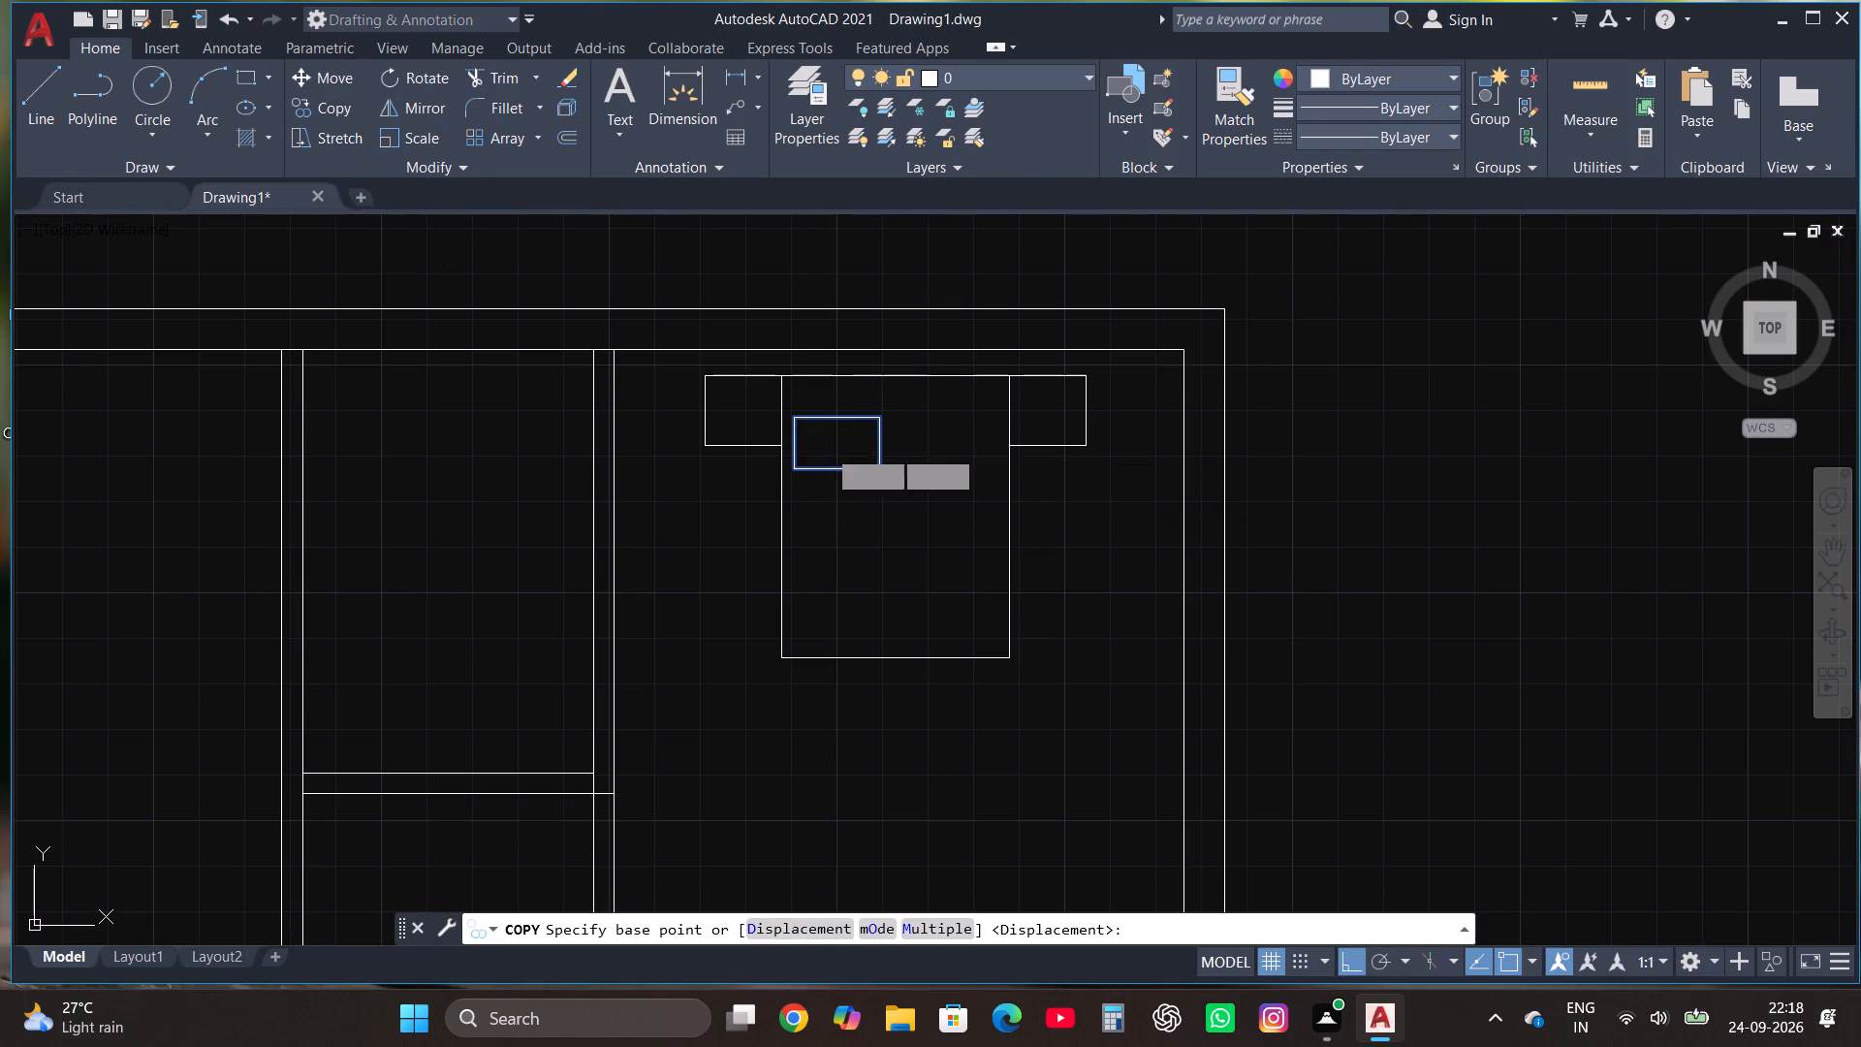
{"action": "left_click", "coordinate": [941, 445]}
{"action": "key", "text": "Escape"}
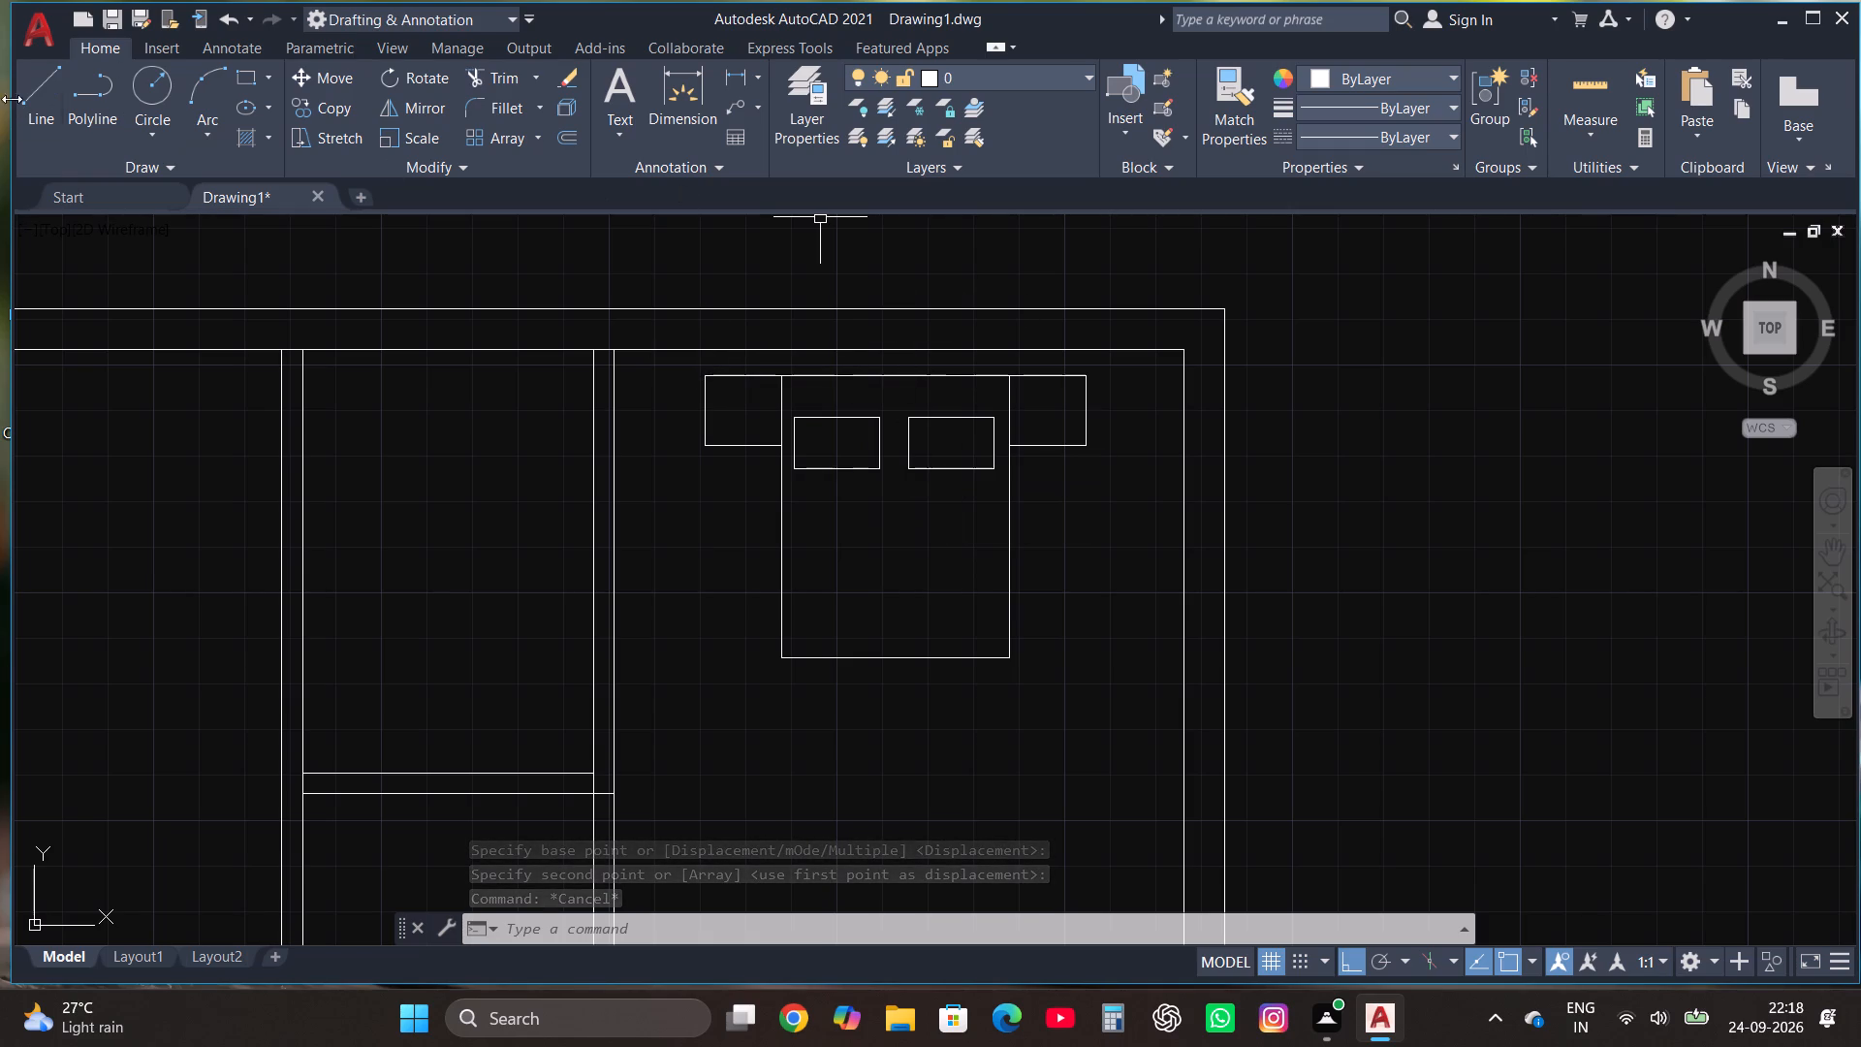
Draw a blanket line across the bed just below the pillows, ending in a triangular folded corner at the bed's right edge.
{"action": "left_click", "coordinate": [38, 83]}
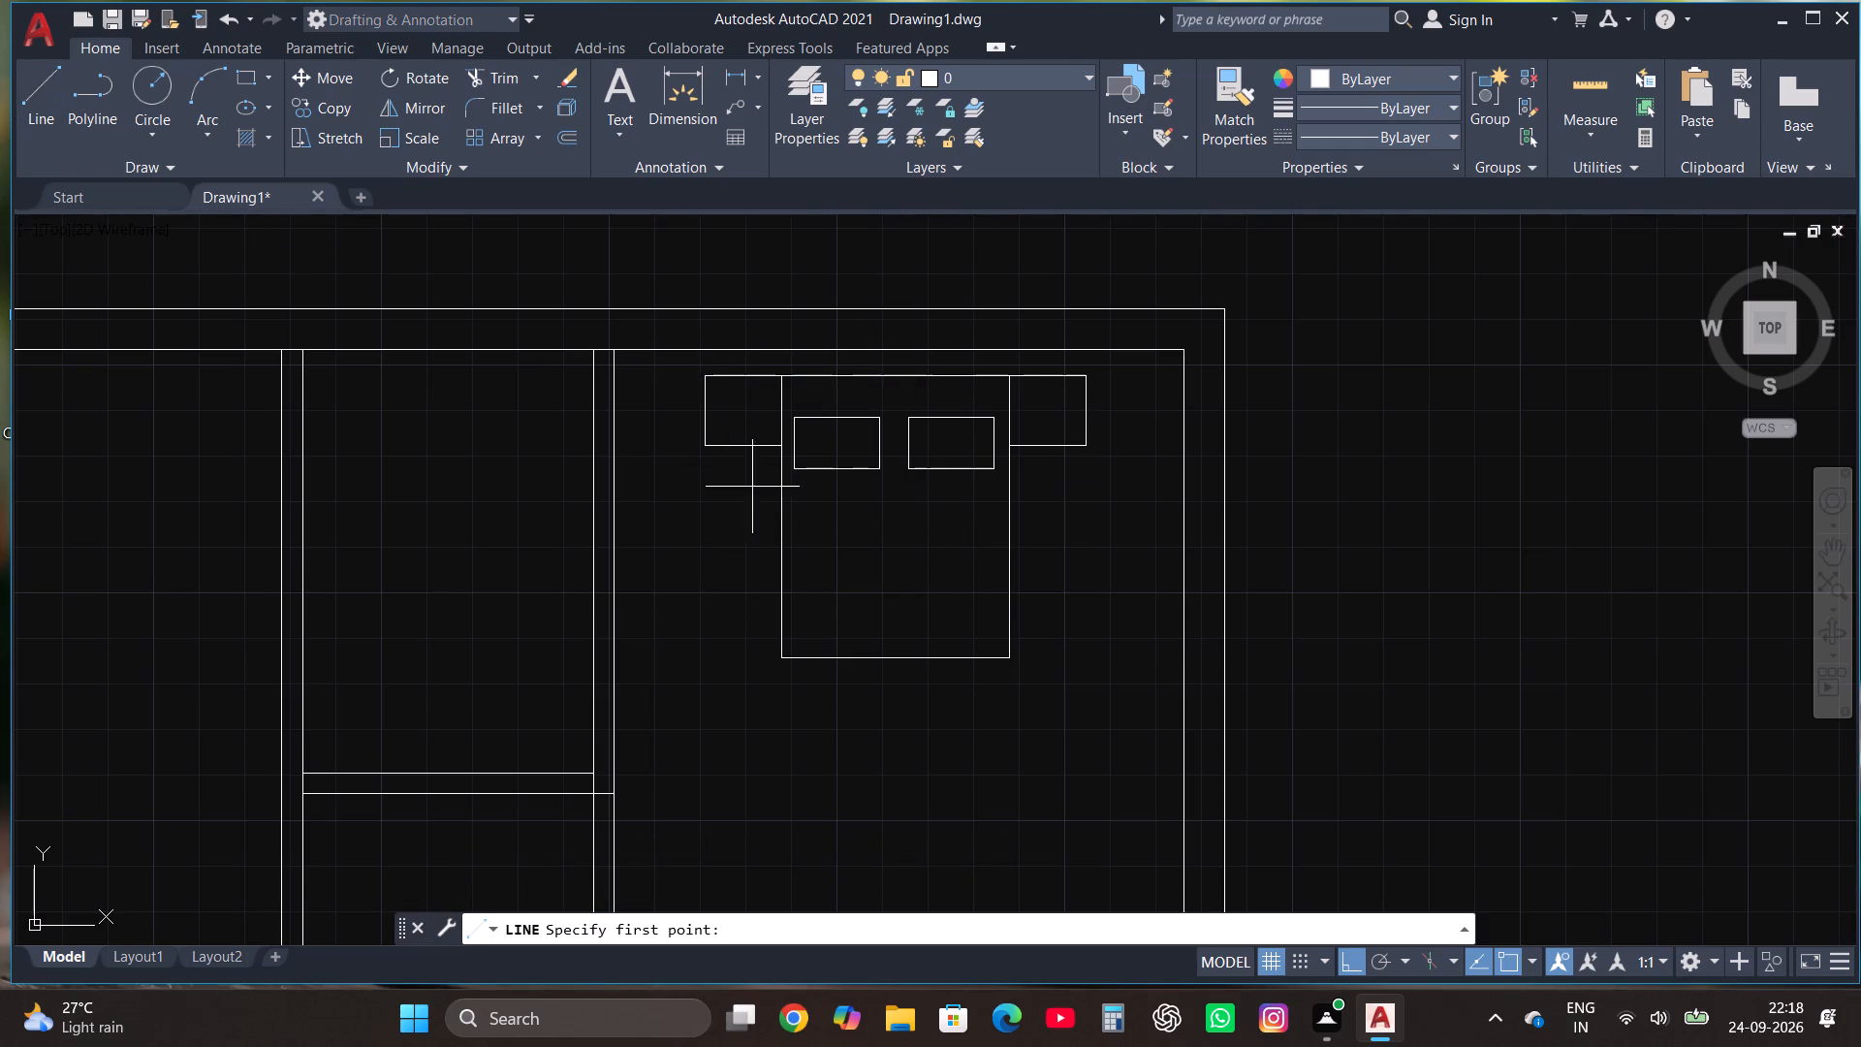
{"action": "scroll", "coordinate": [869, 612], "scroll_direction": "up", "scroll_amount": 1}
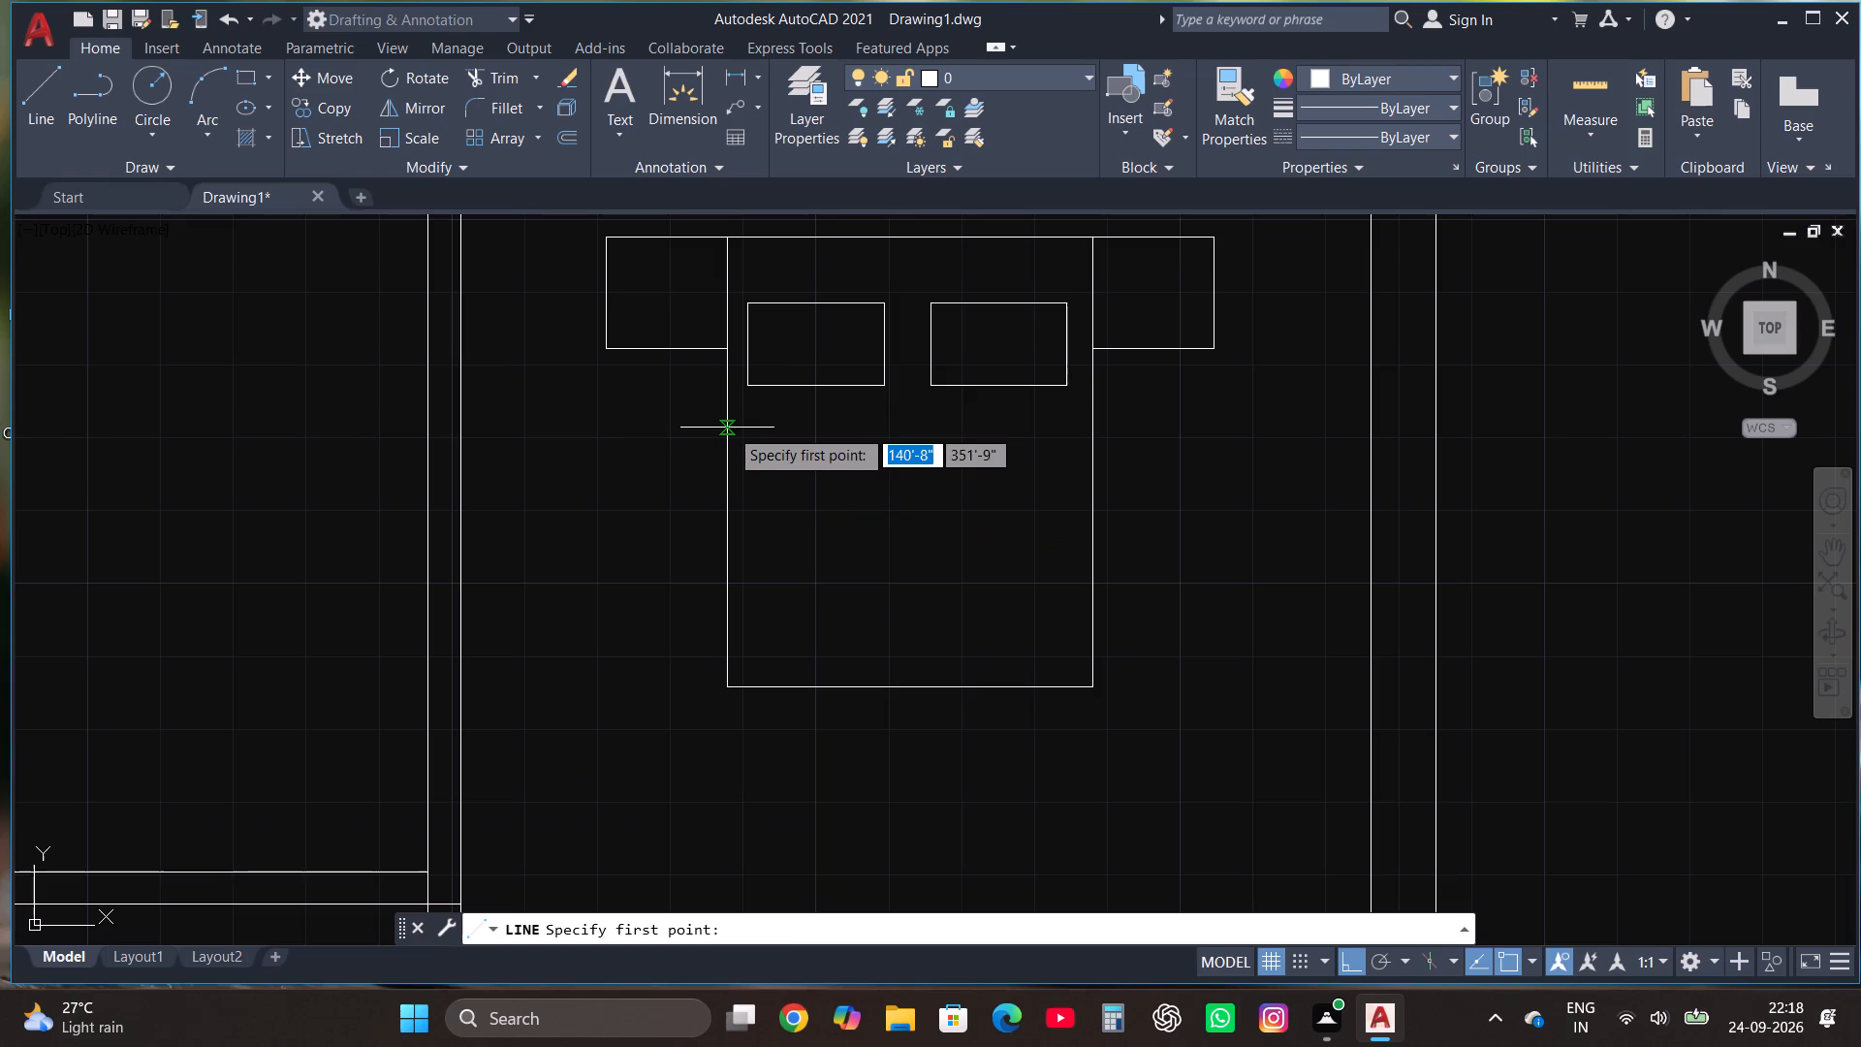
{"action": "left_click", "coordinate": [727, 425]}
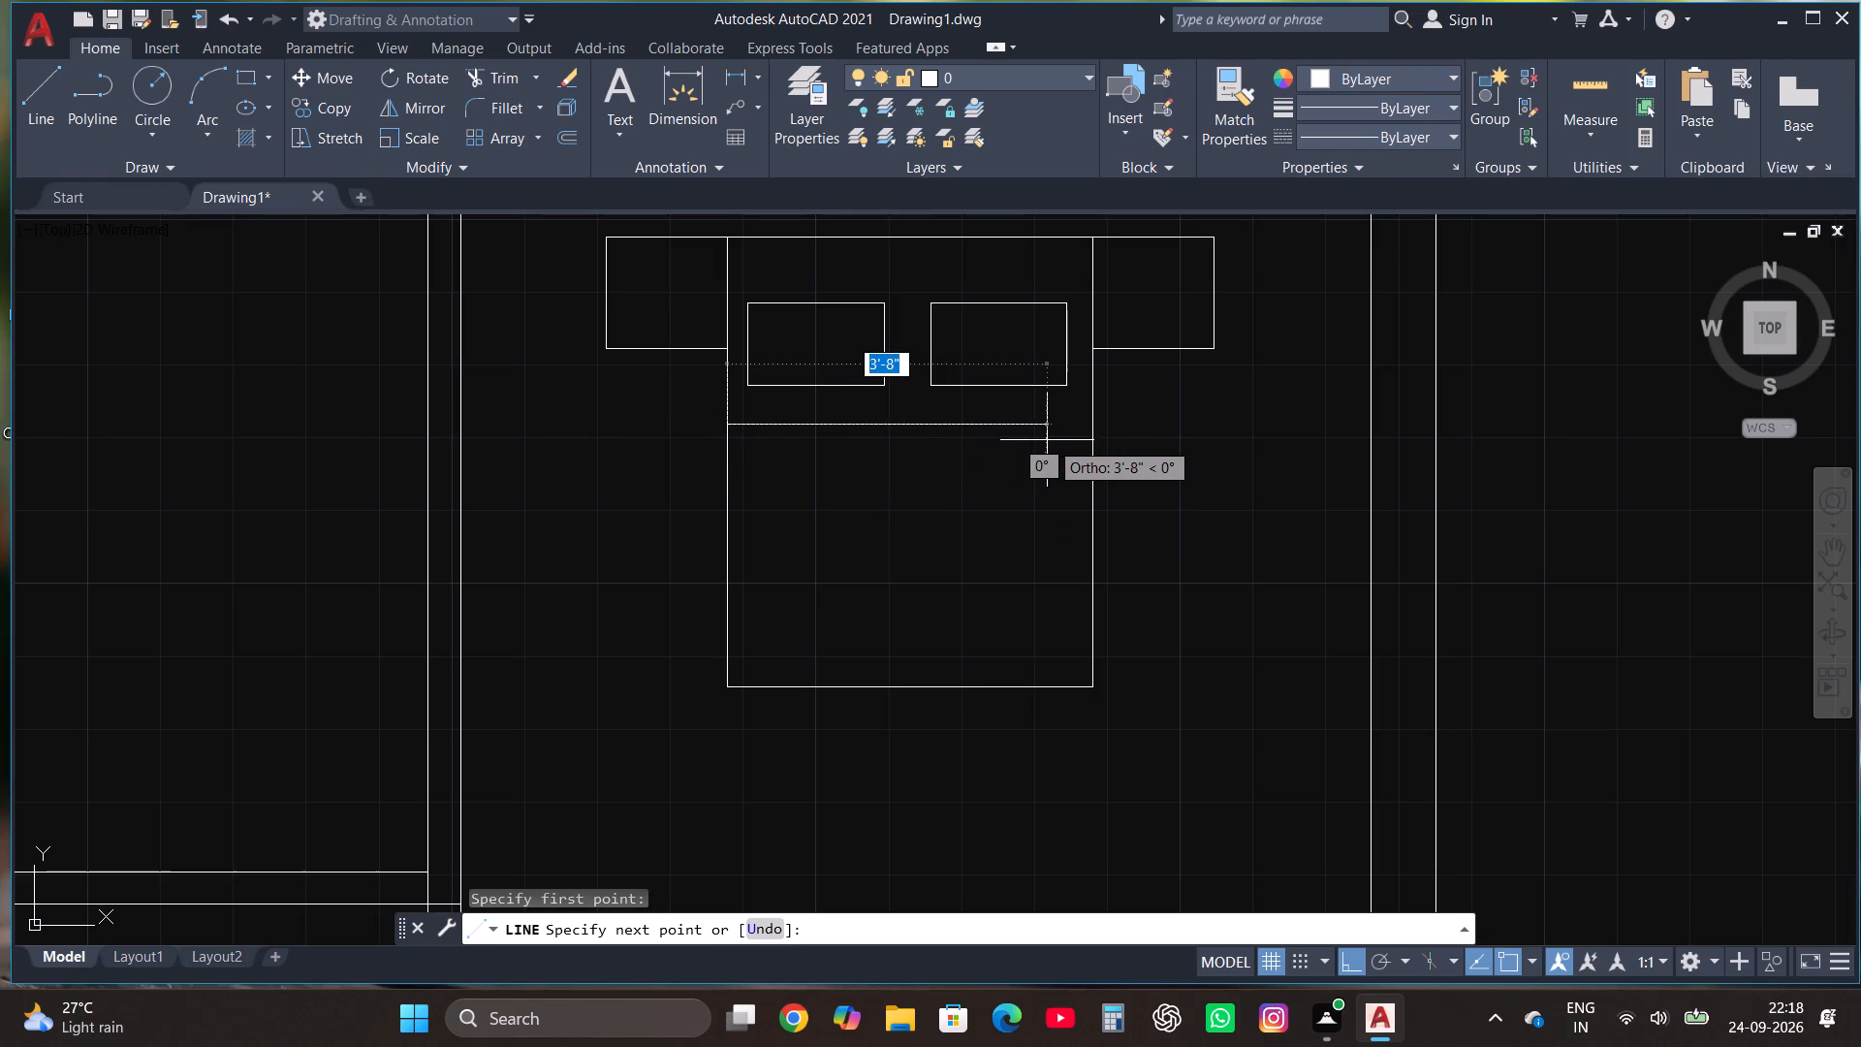
{"action": "left_click", "coordinate": [1025, 431]}
{"action": "key", "text": "F8"}
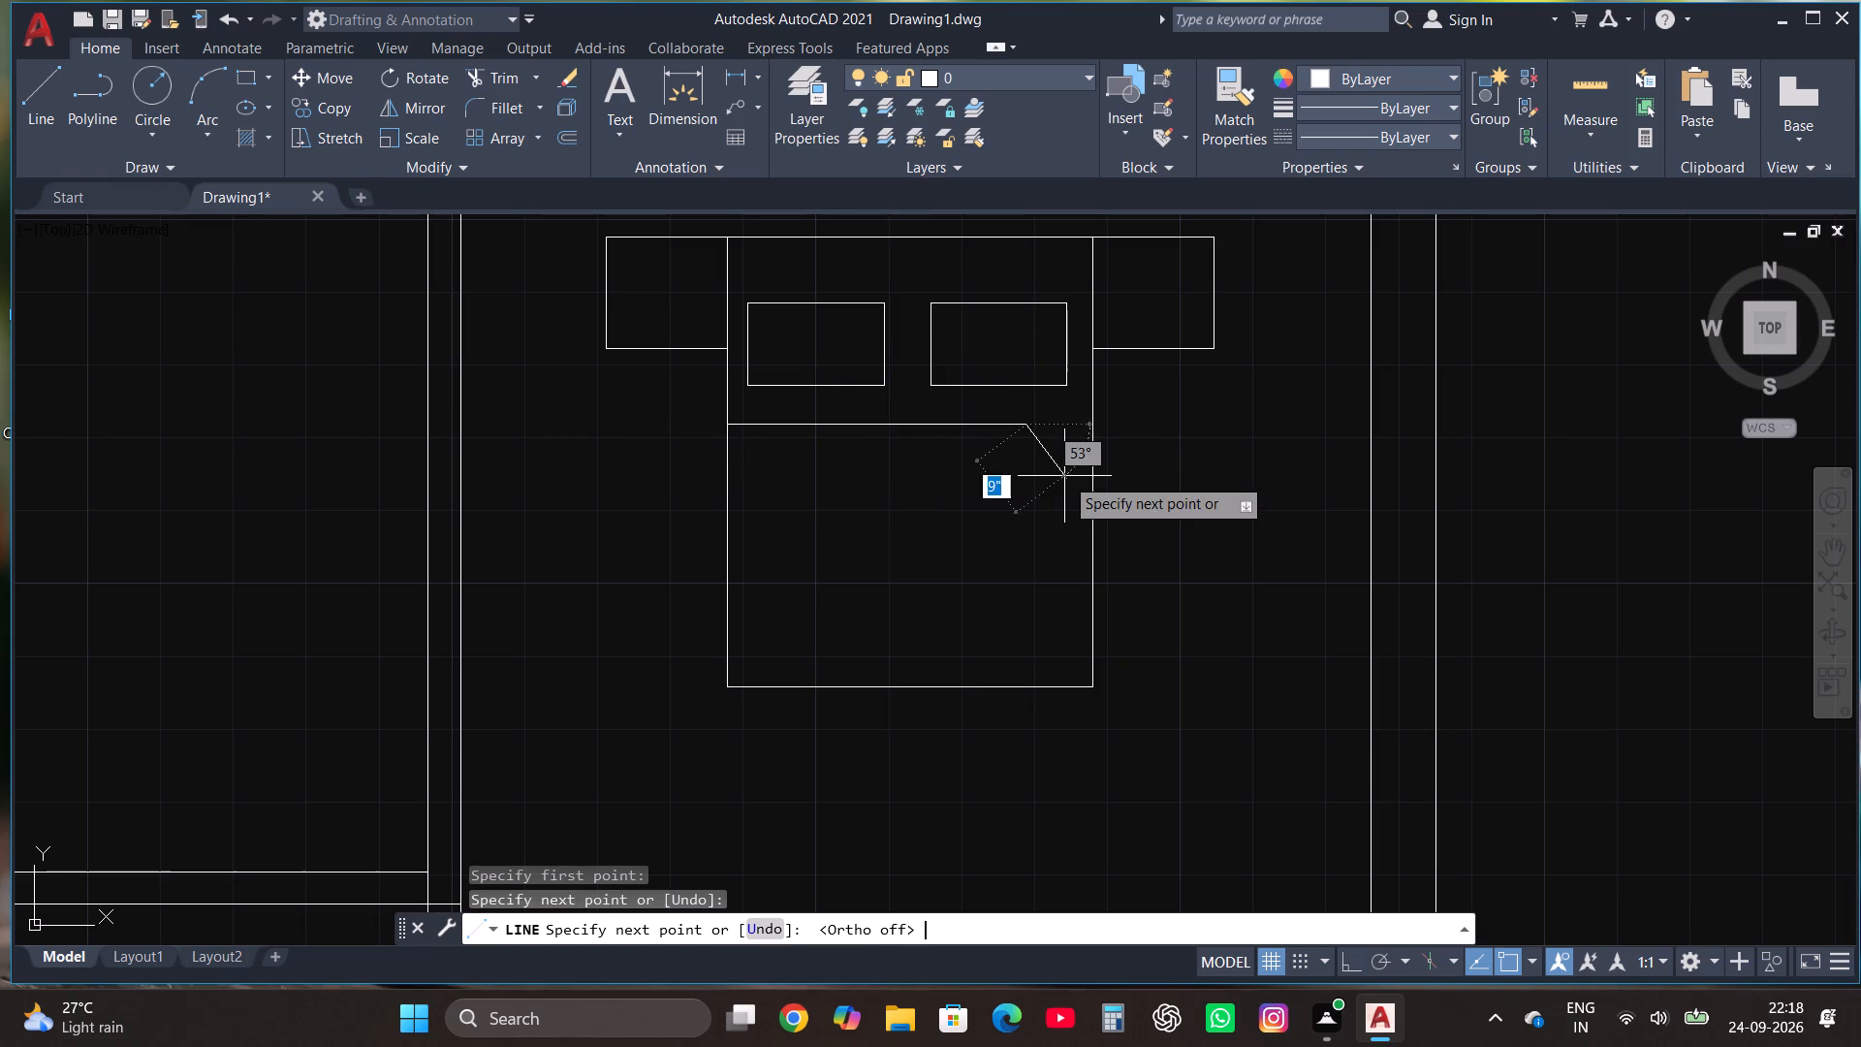
{"action": "left_click", "coordinate": [1091, 492]}
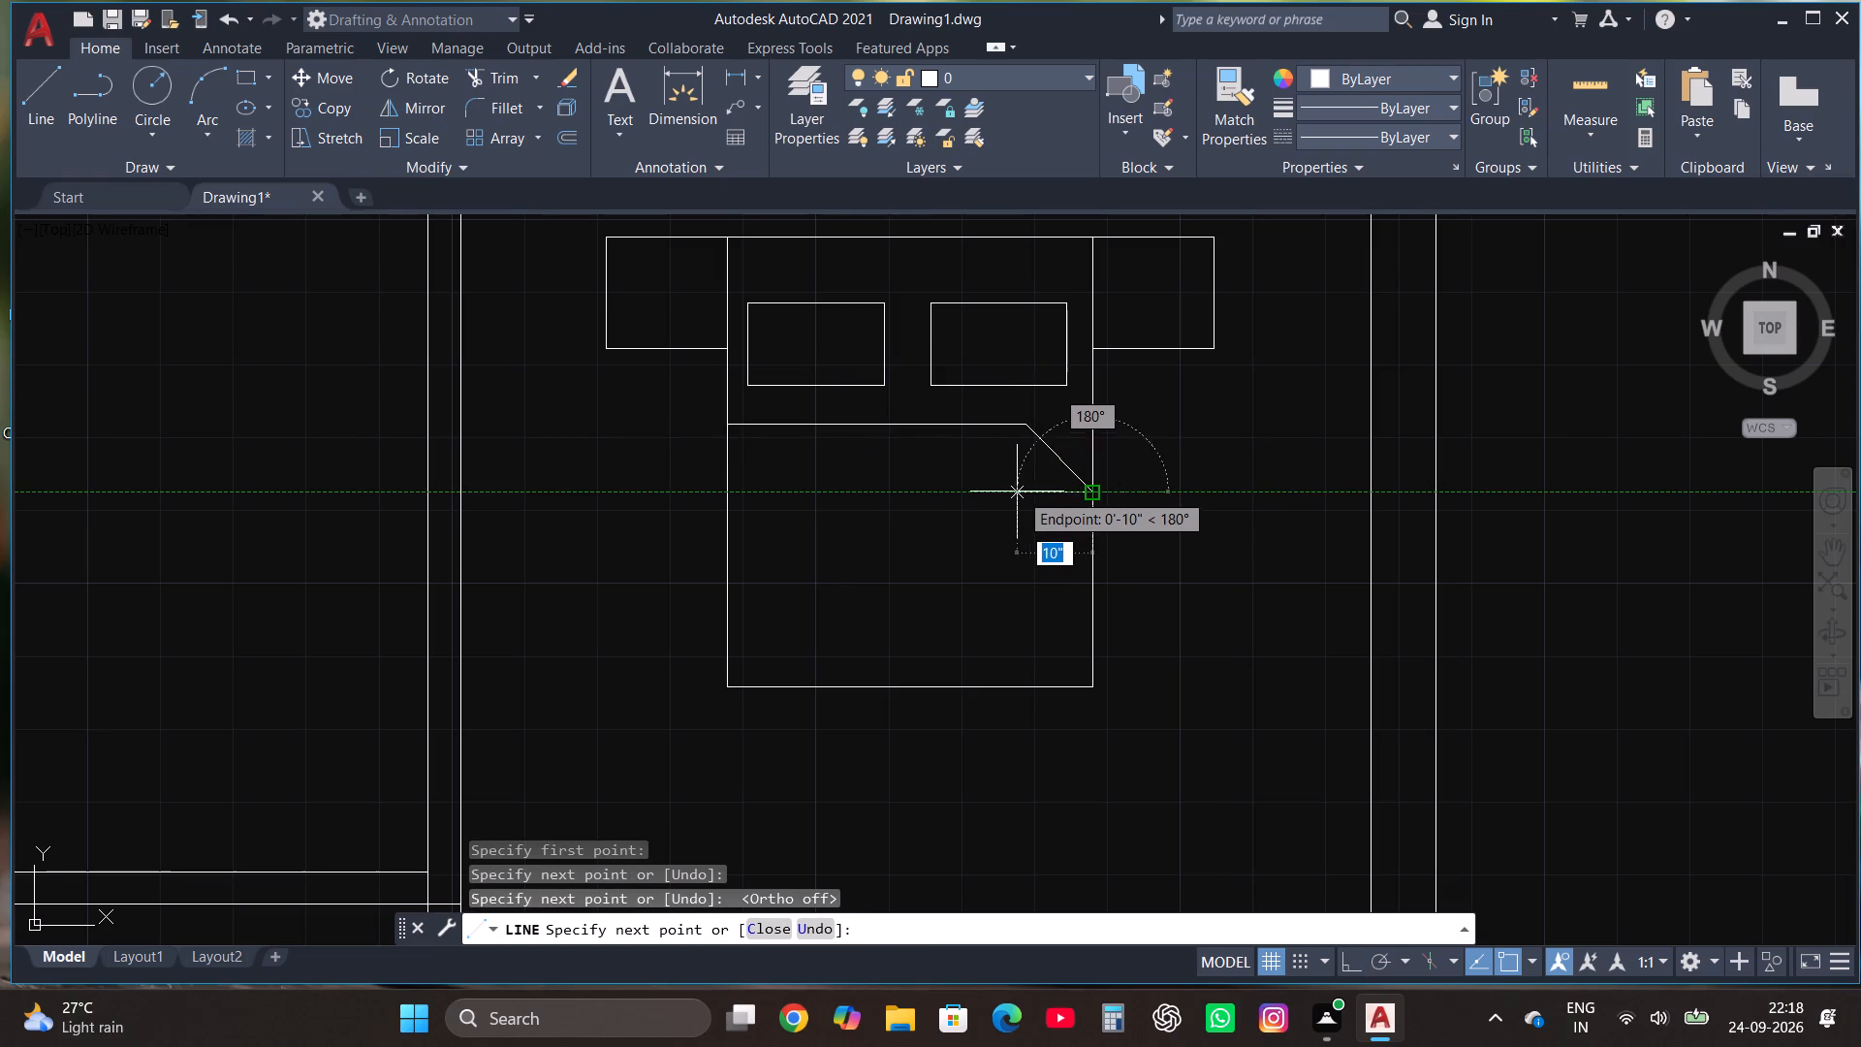
{"action": "left_click", "coordinate": [1026, 492]}
{"action": "left_click", "coordinate": [1025, 427]}
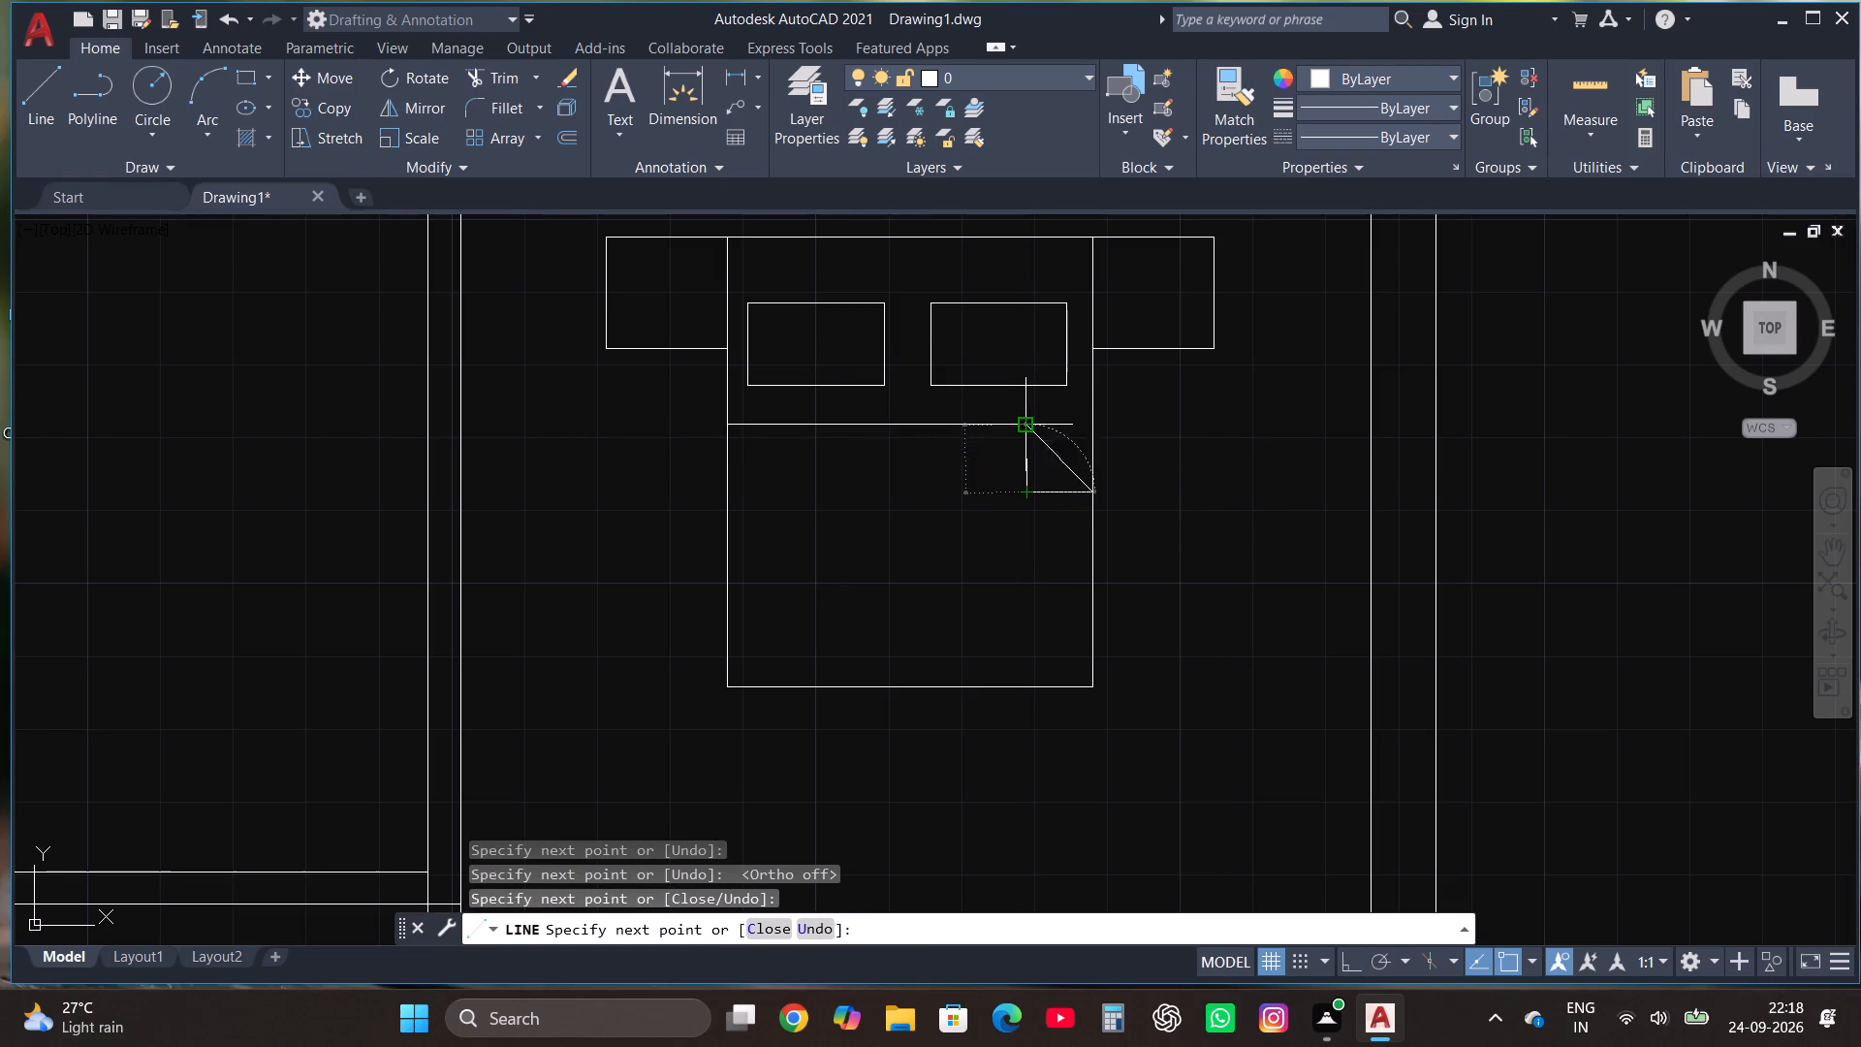
{"action": "key", "text": "Escape"}
Copy the complete bed set with bedside tables, pillows and blanket to the empty space right of the plan.
{"action": "scroll", "coordinate": [1151, 578], "scroll_direction": "down", "scroll_amount": 1}
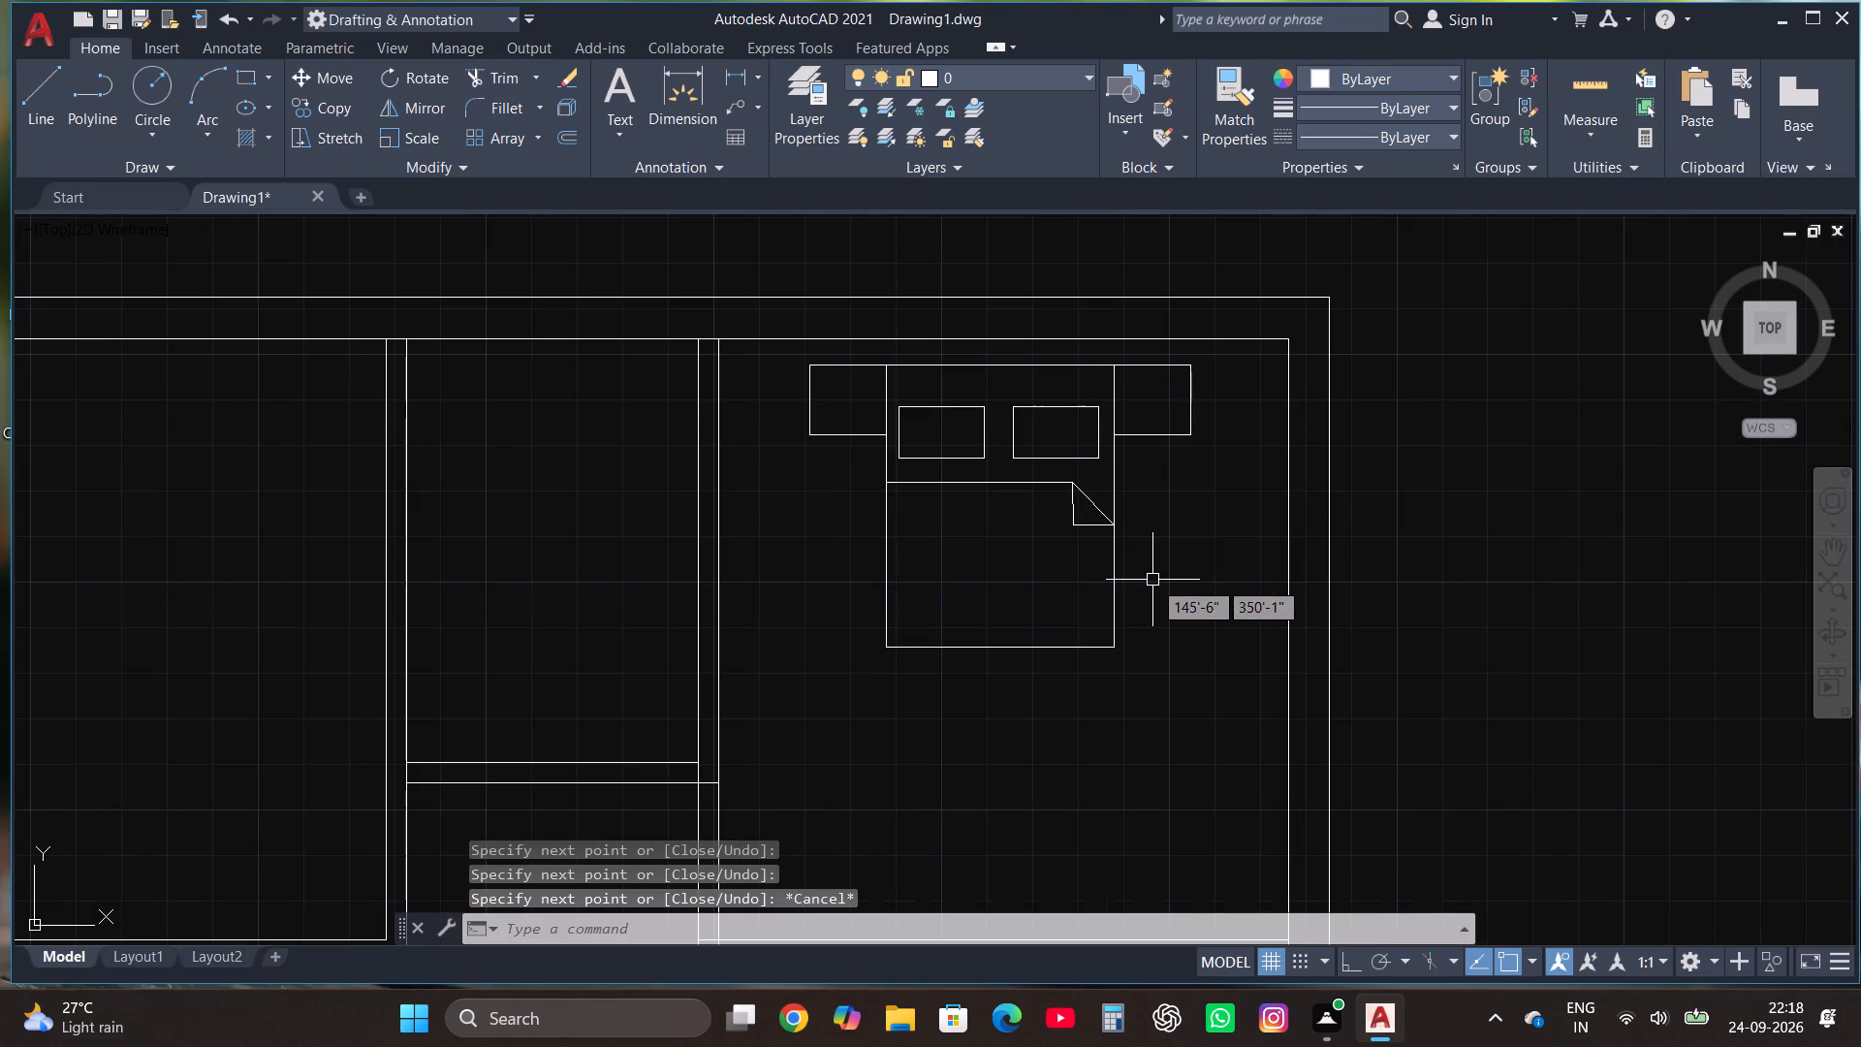
{"action": "scroll", "coordinate": [1183, 669], "scroll_direction": "down", "scroll_amount": 1}
{"action": "scroll", "coordinate": [1112, 562], "scroll_direction": "up", "scroll_amount": 1}
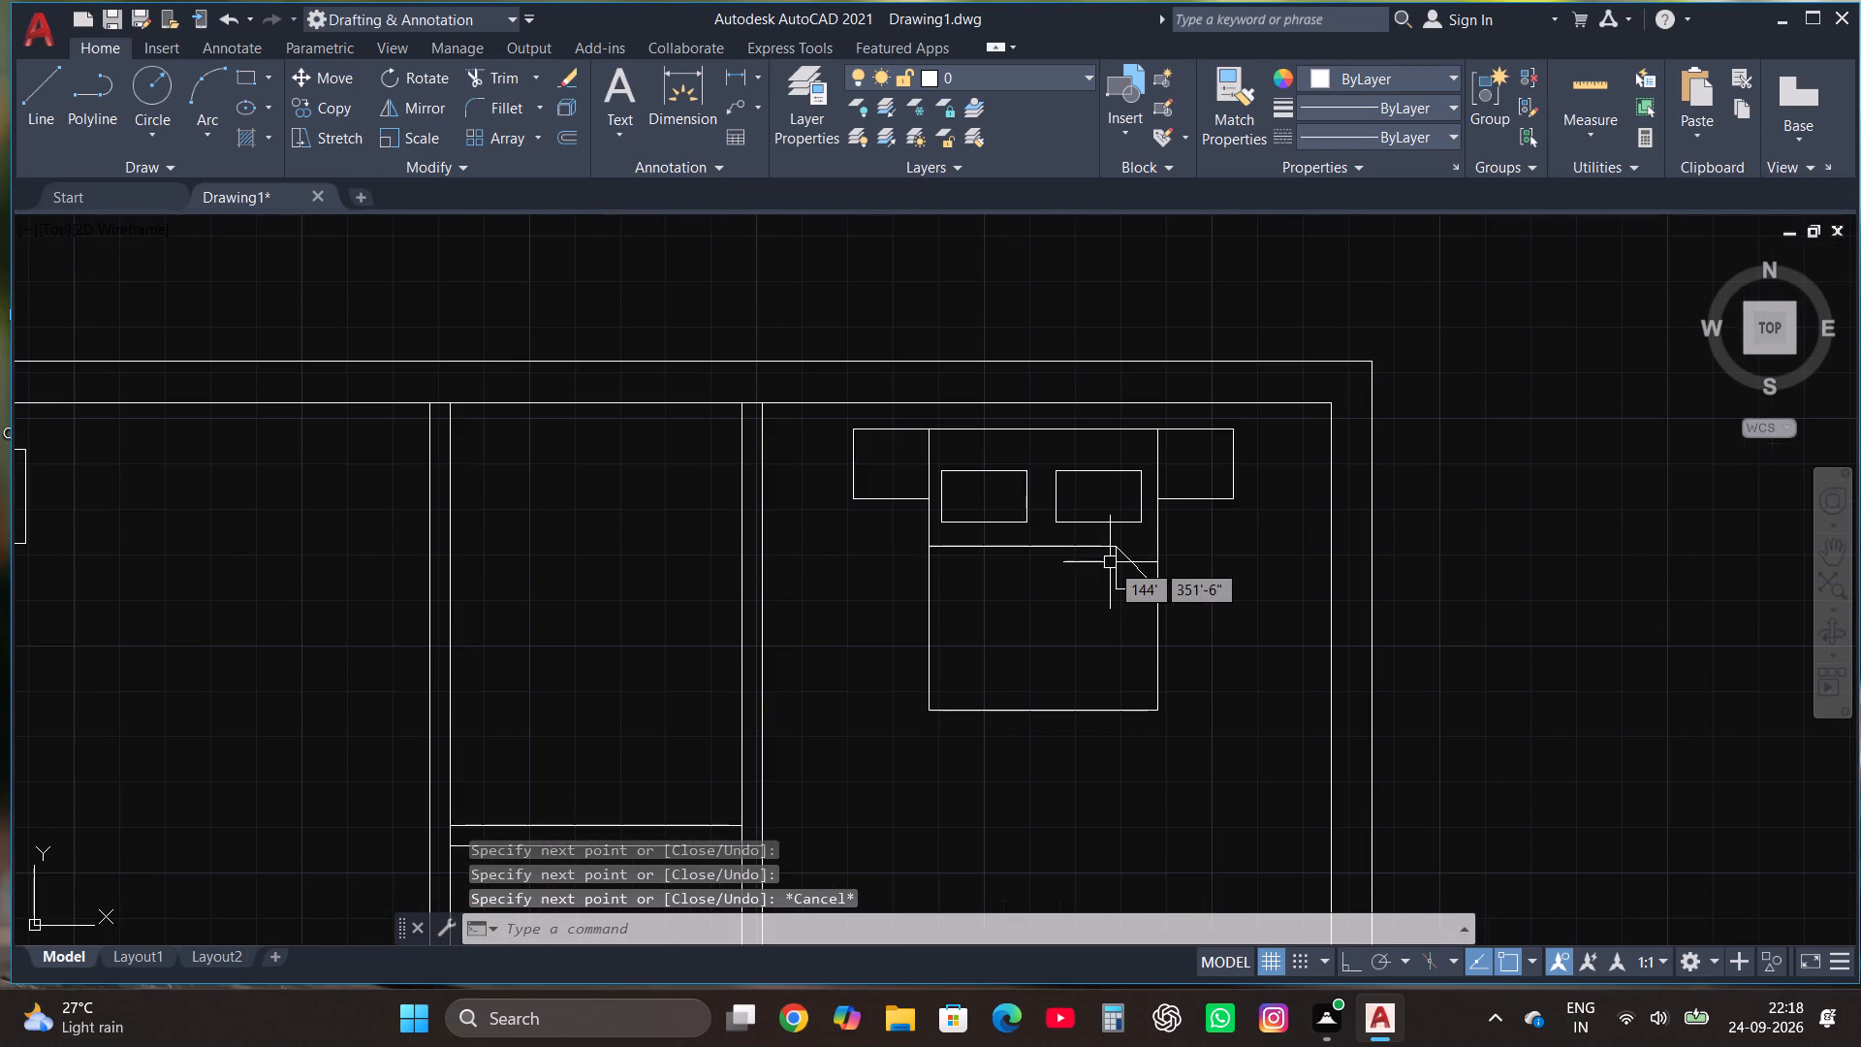
{"action": "left_click", "coordinate": [1215, 752]}
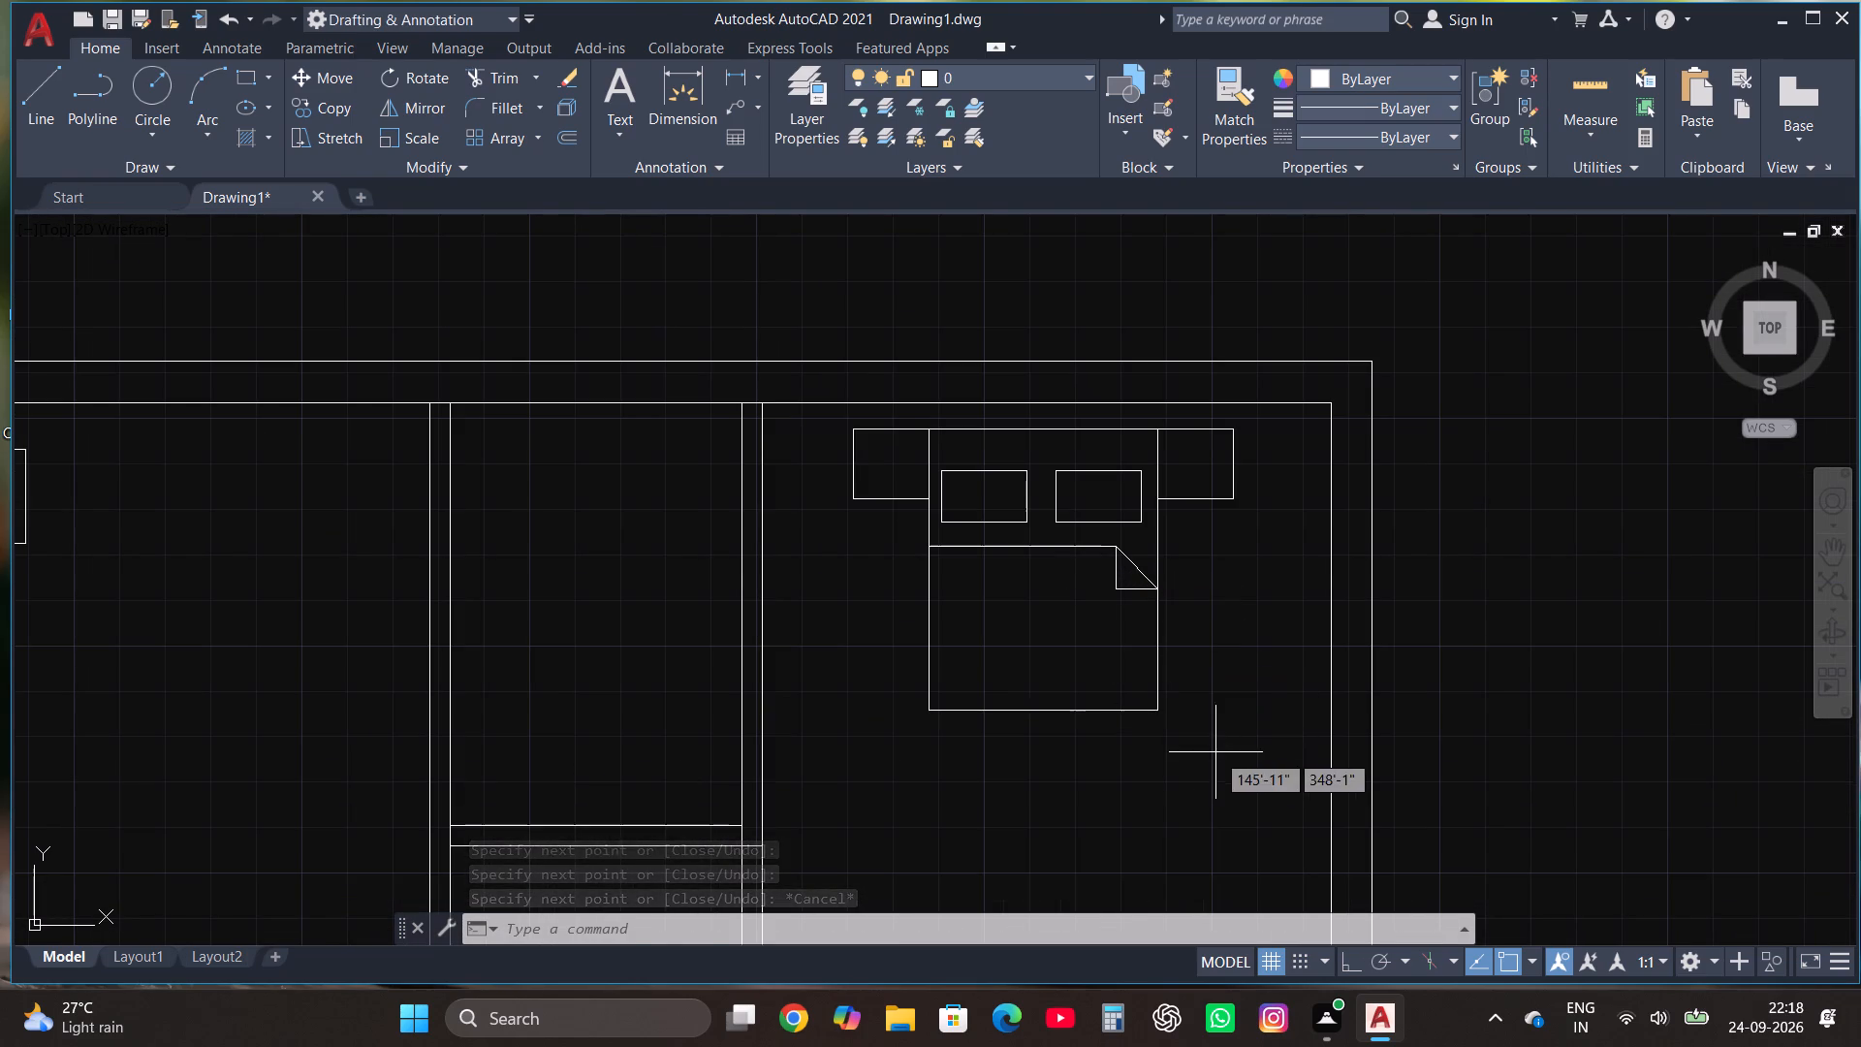
{"action": "left_click", "coordinate": [833, 424]}
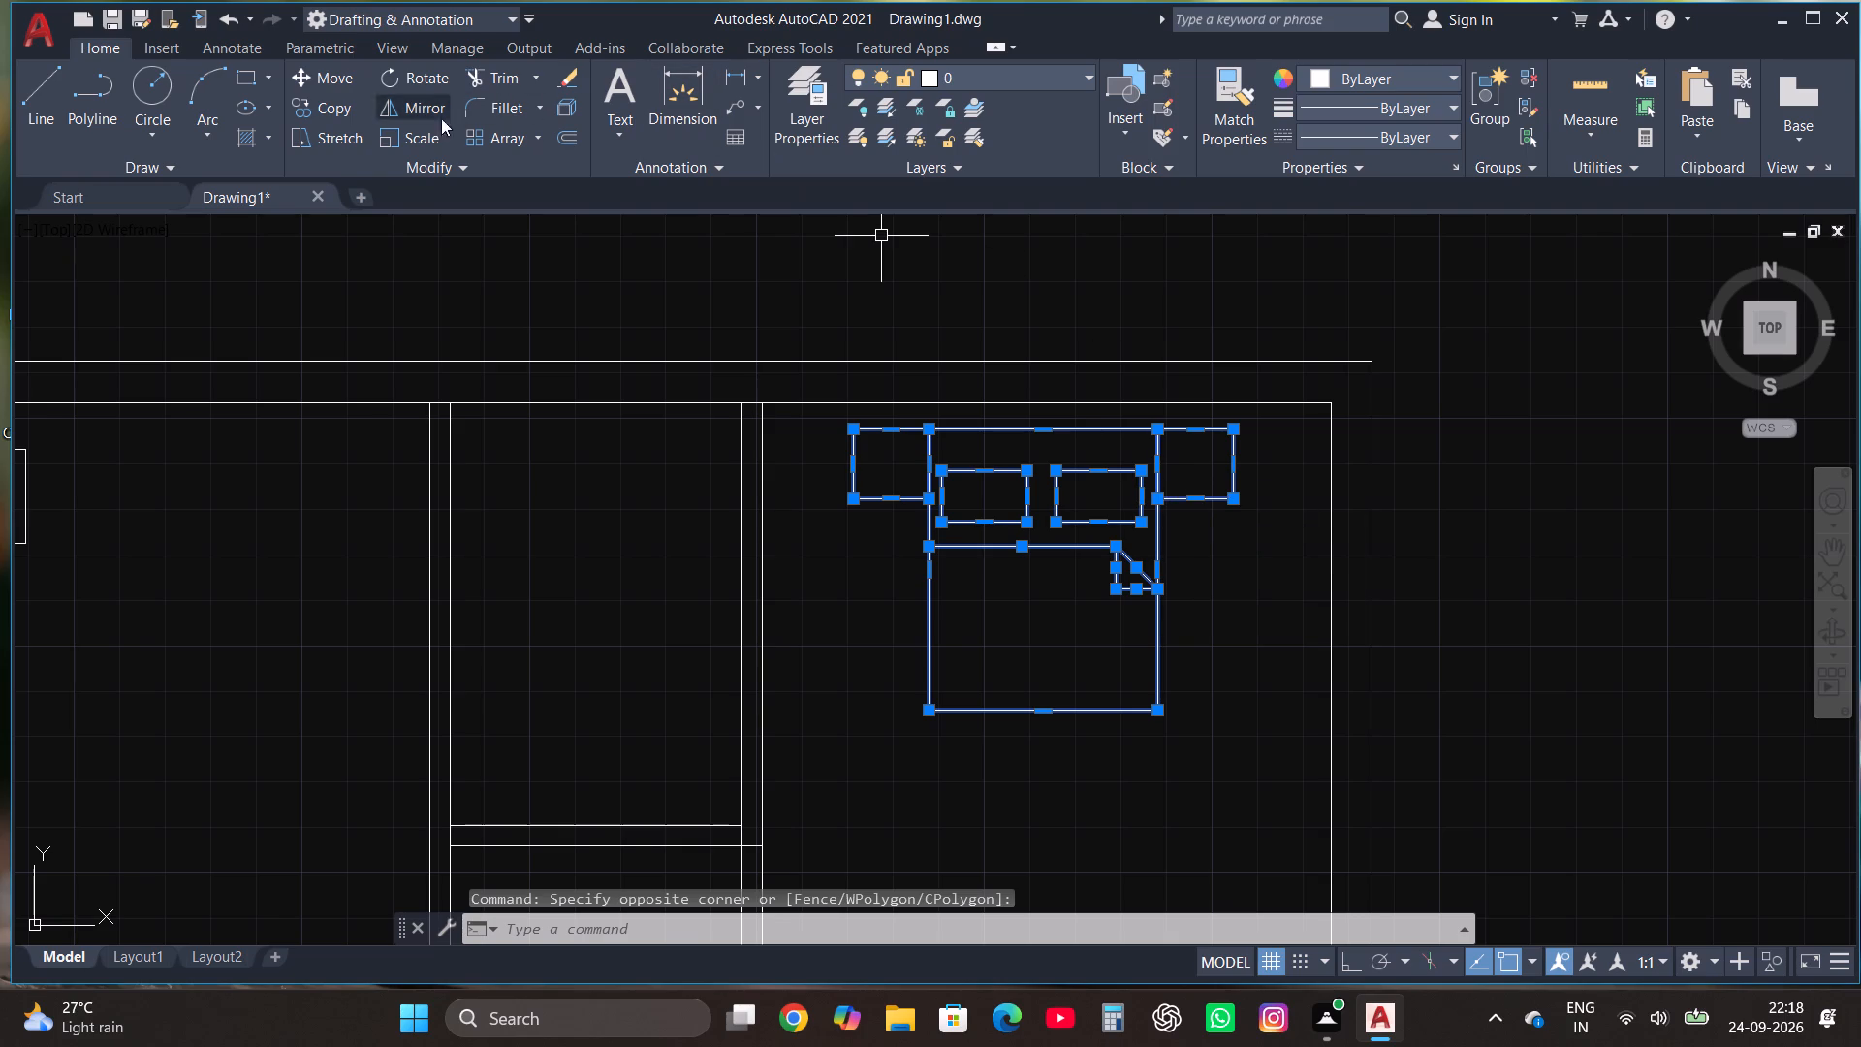
{"action": "left_click", "coordinate": [326, 104]}
{"action": "left_click", "coordinate": [1117, 622]}
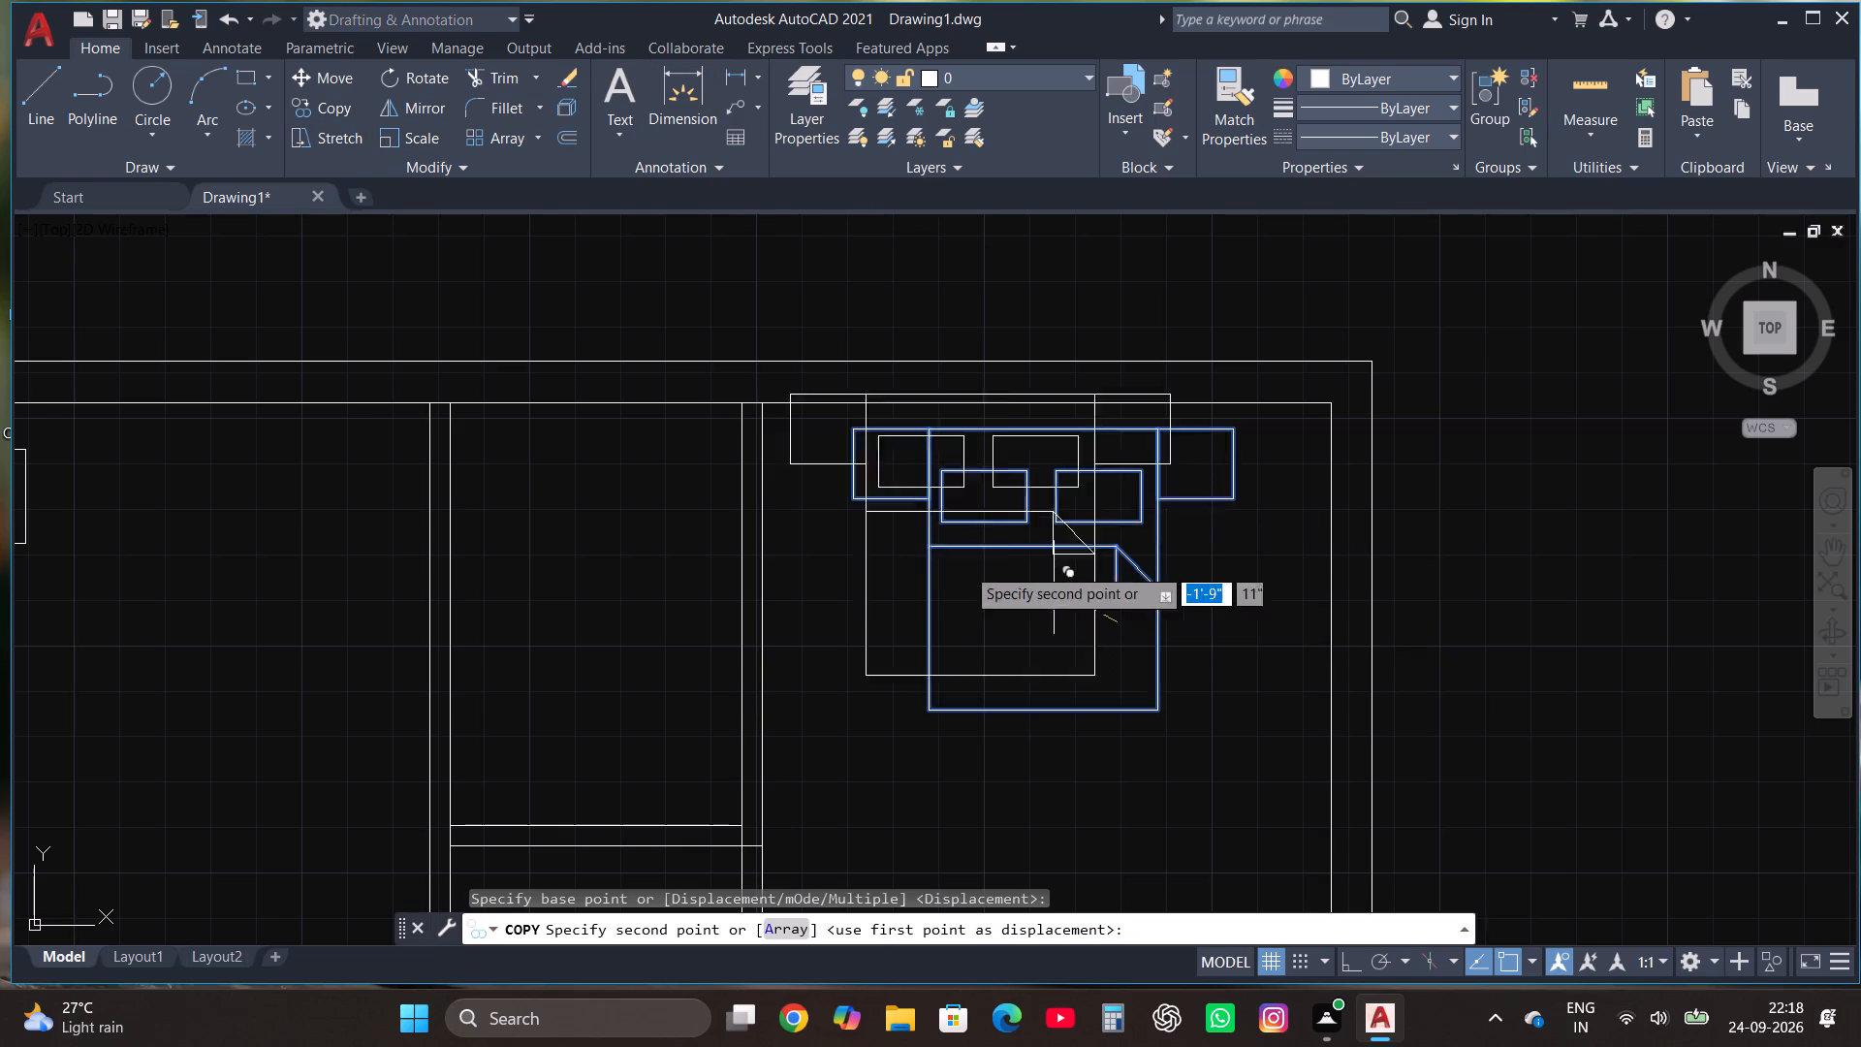
{"action": "scroll", "coordinate": [923, 573], "scroll_direction": "down", "scroll_amount": 3}
{"action": "scroll", "coordinate": [1189, 683], "scroll_direction": "up", "scroll_amount": 2}
{"action": "left_click", "coordinate": [1155, 634]}
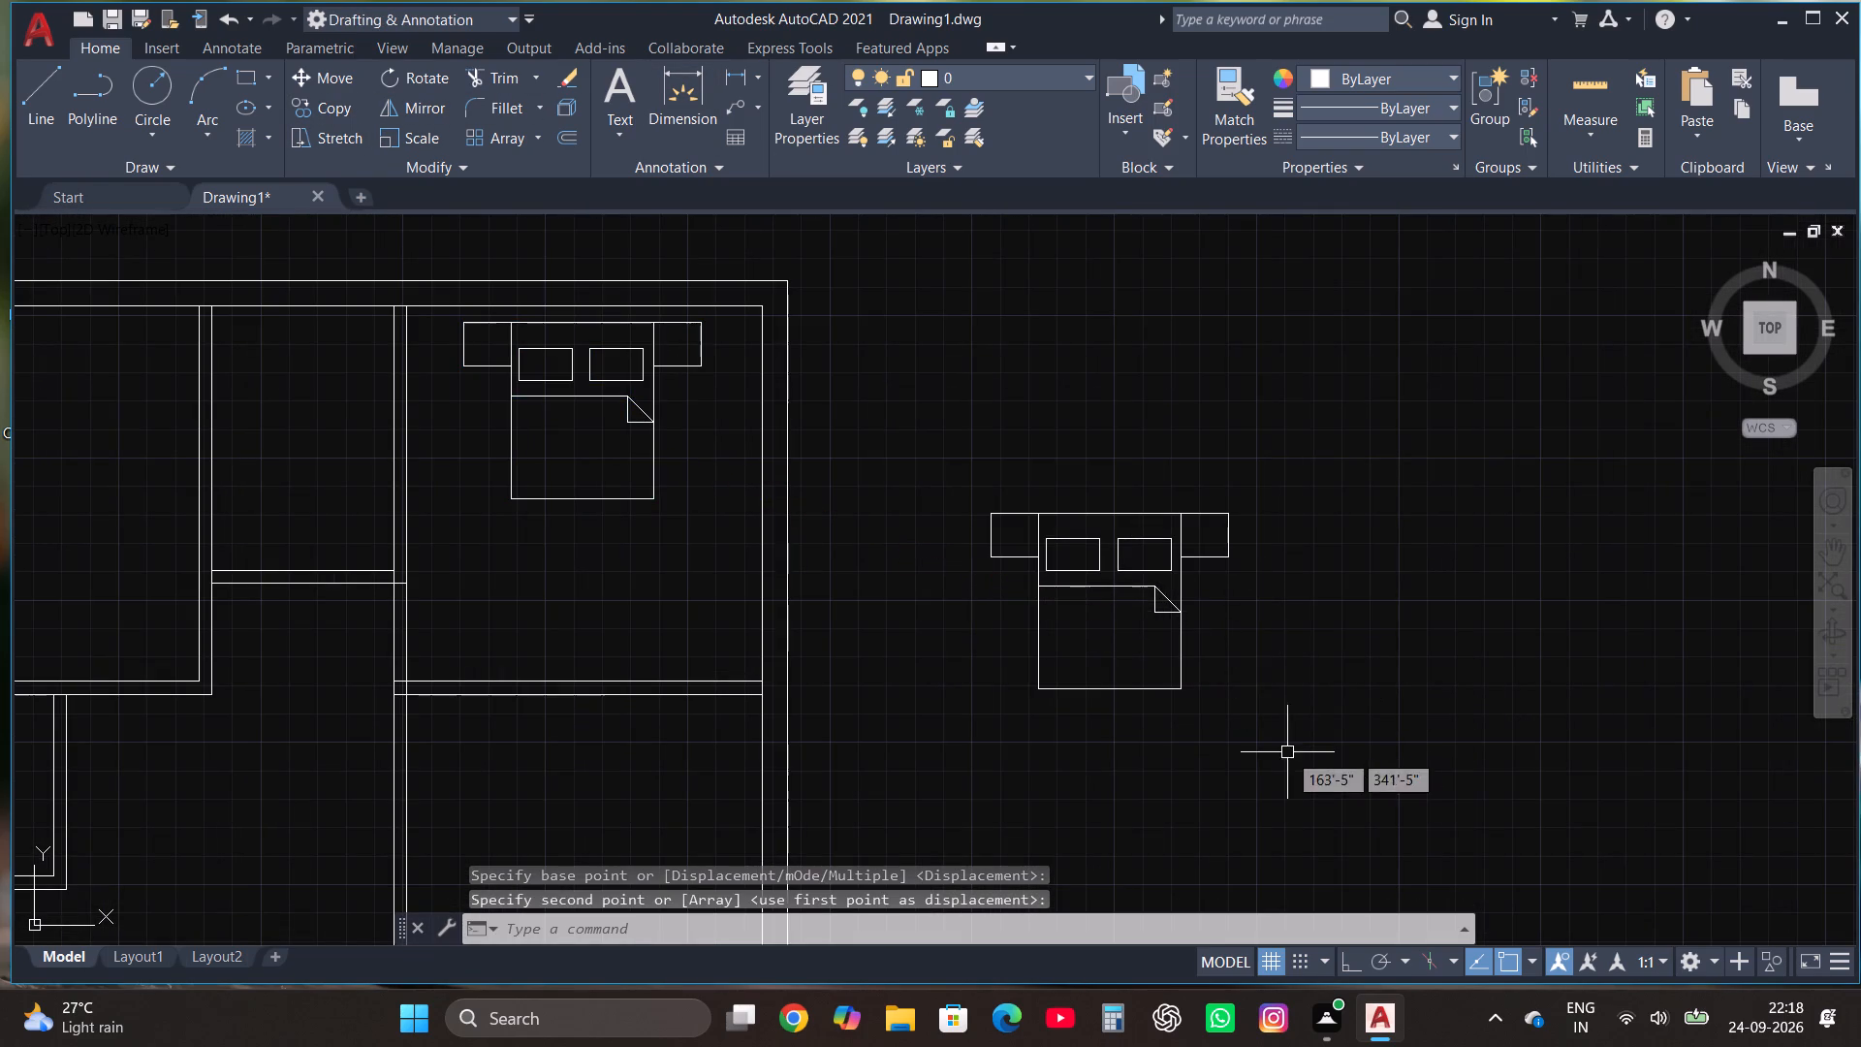
Rotate the copied bed set 90° clockwise about the middle of its headboard edge, so the pillows face right.
{"action": "left_click_drag", "start_coordinate": [1287, 752], "coordinate": [1280, 738]}
{"action": "left_click", "coordinate": [894, 353]}
{"action": "left_click", "coordinate": [426, 74]}
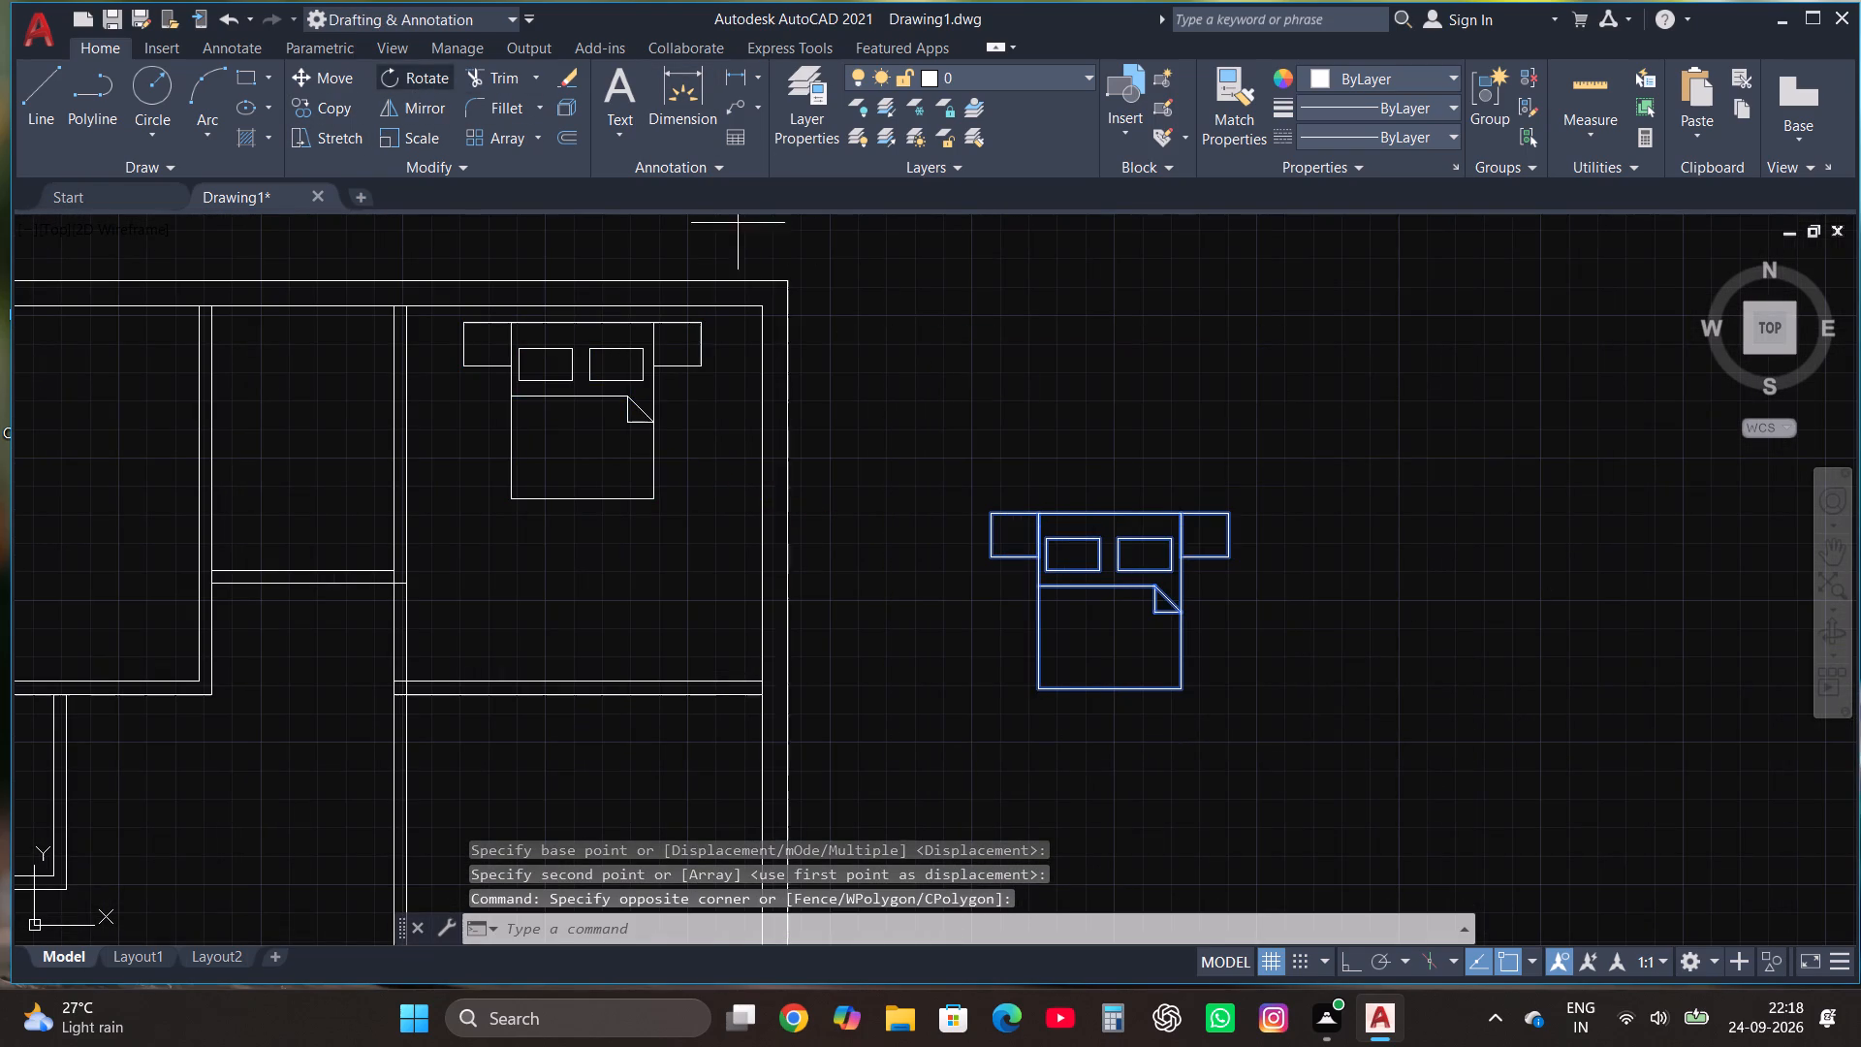
{"action": "left_click", "coordinate": [1107, 517]}
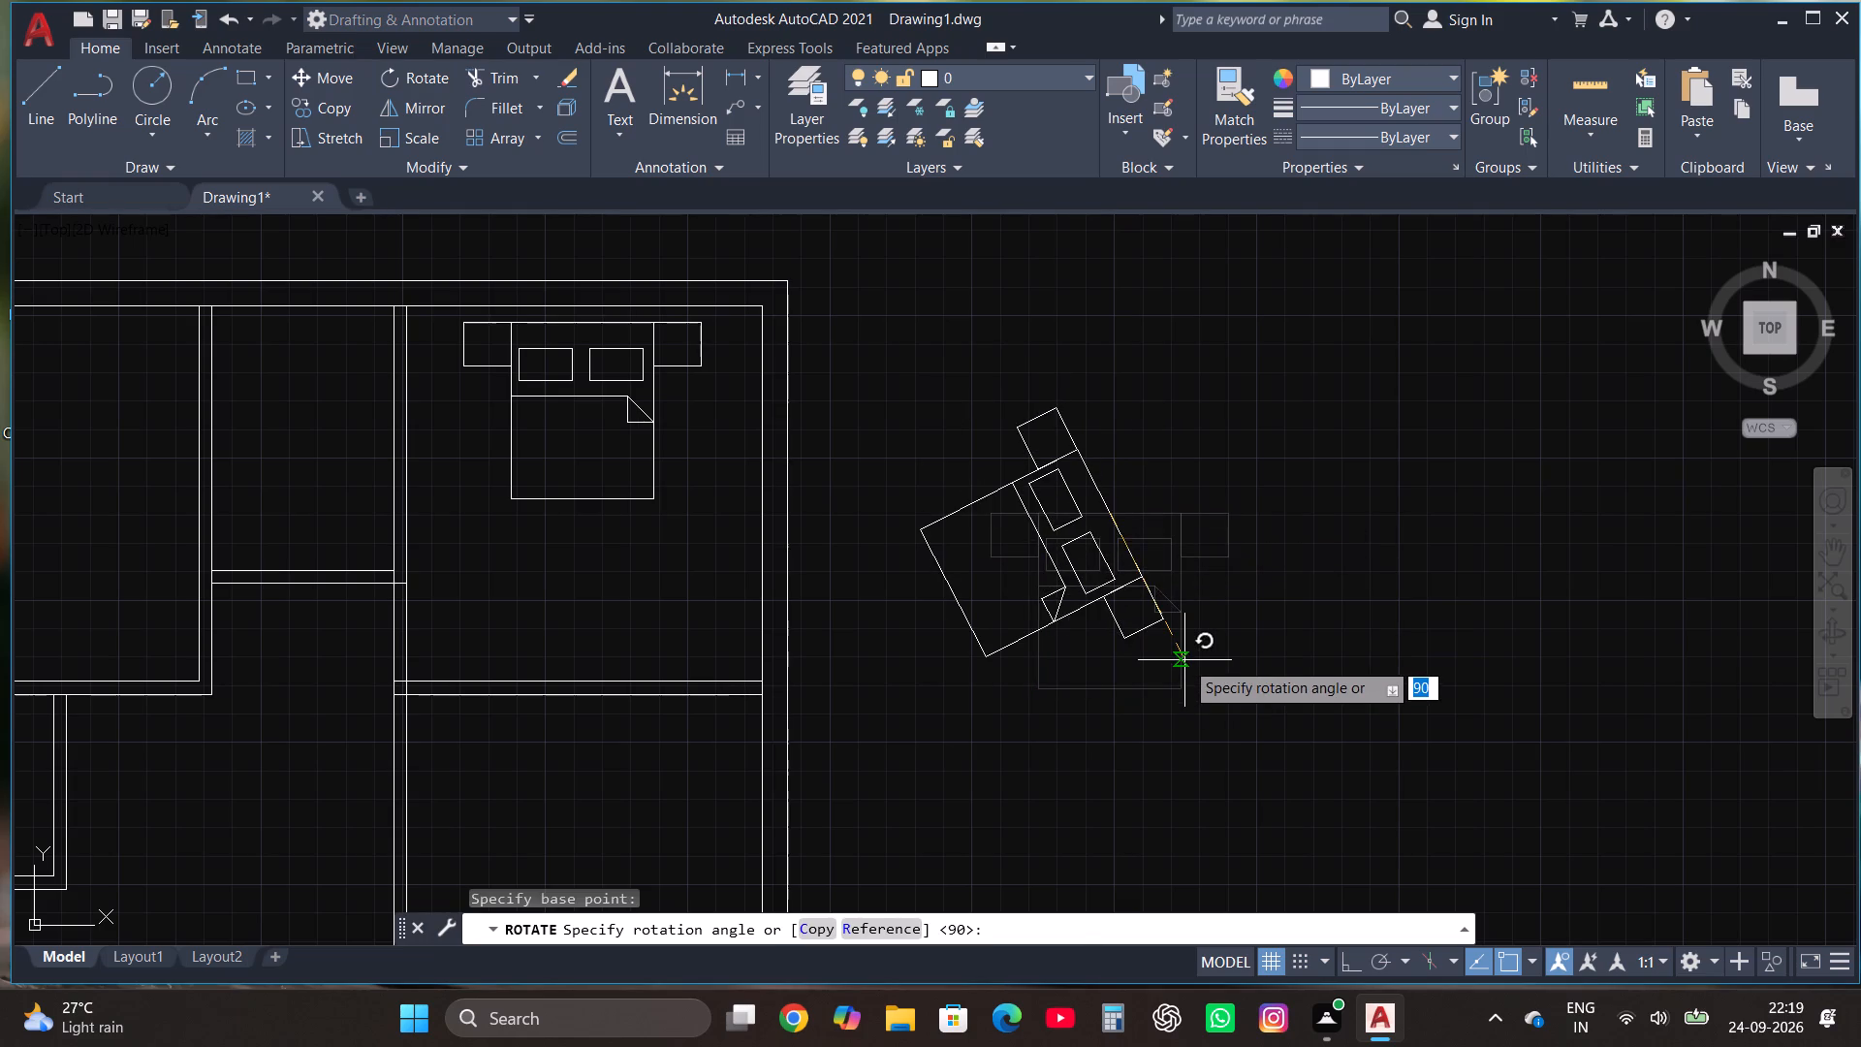
{"action": "key", "text": "F8"}
{"action": "left_click", "coordinate": [1188, 657]}
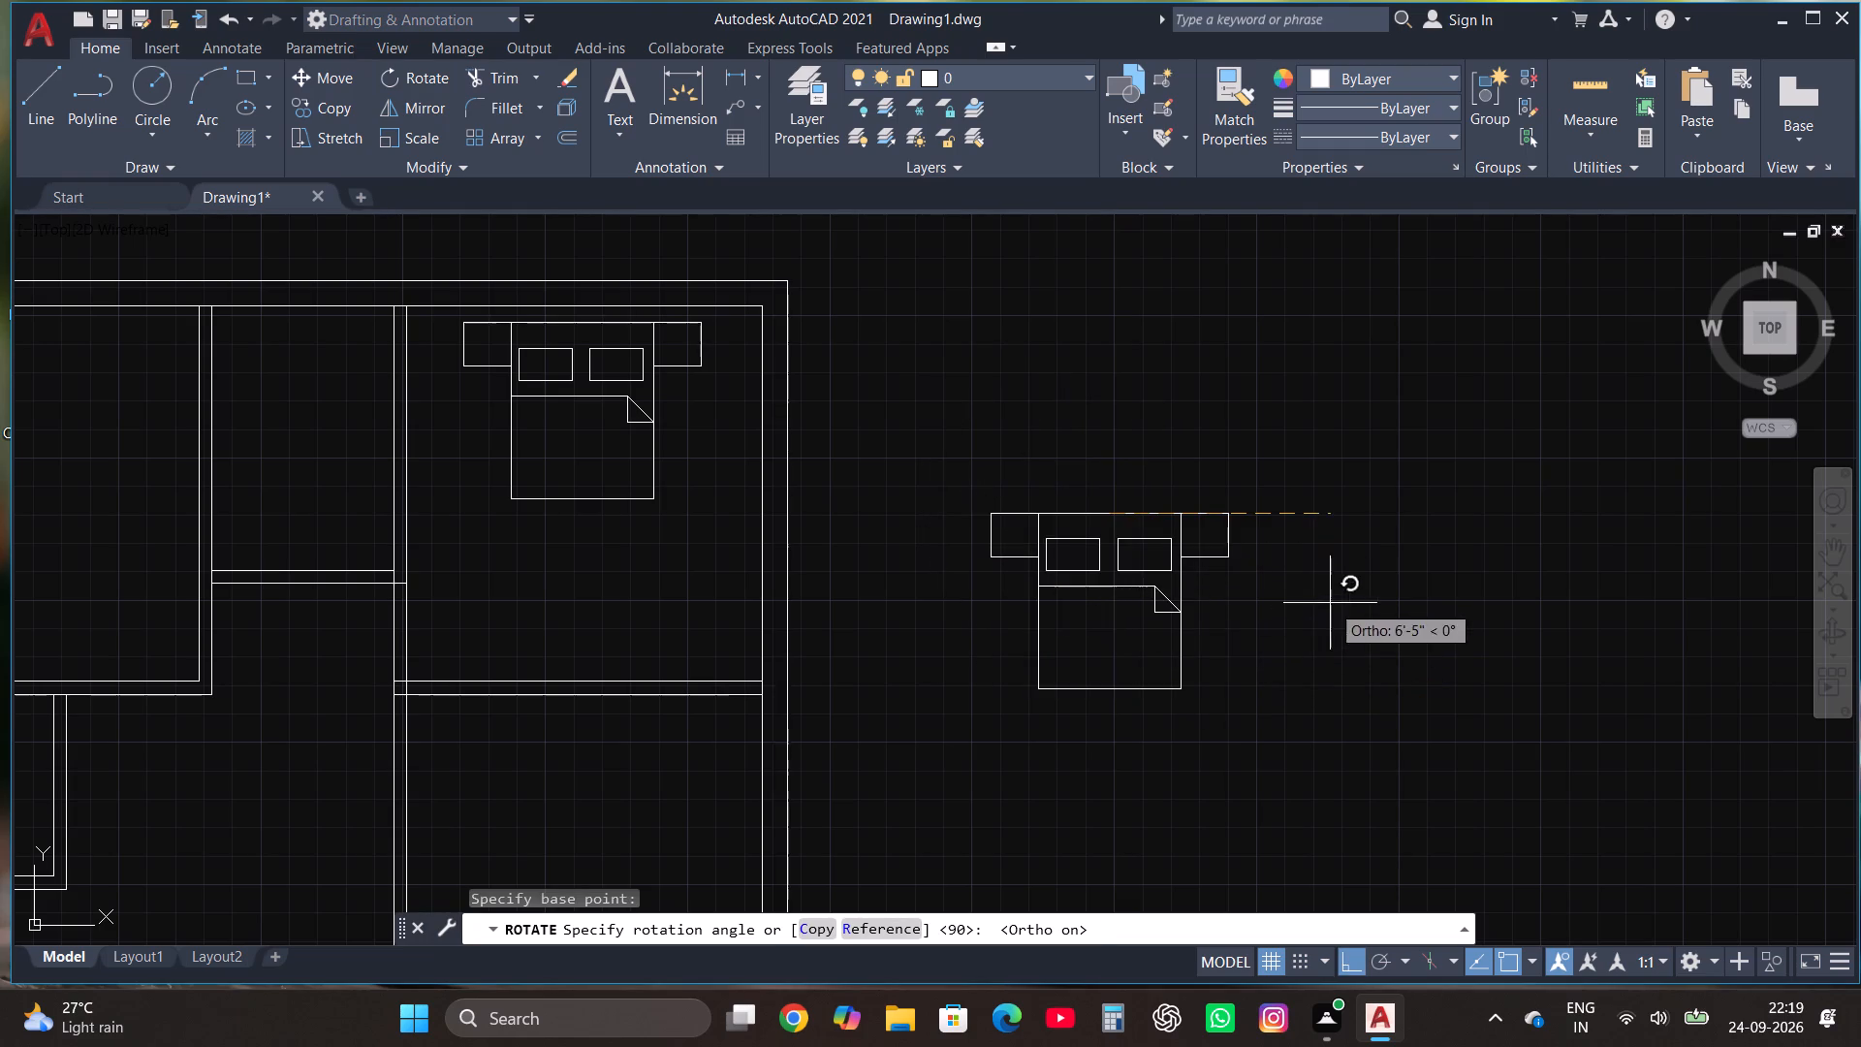
{"action": "left_click", "coordinate": [1089, 739]}
Move the rotated bed set into the bedroom below the upper-right room, with its headboard close to the right outer wall.
{"action": "scroll", "coordinate": [1308, 706], "scroll_direction": "down", "scroll_amount": 1}
{"action": "left_click_drag", "start_coordinate": [1284, 704], "coordinate": [1276, 699]}
{"action": "left_click", "coordinate": [1032, 482]}
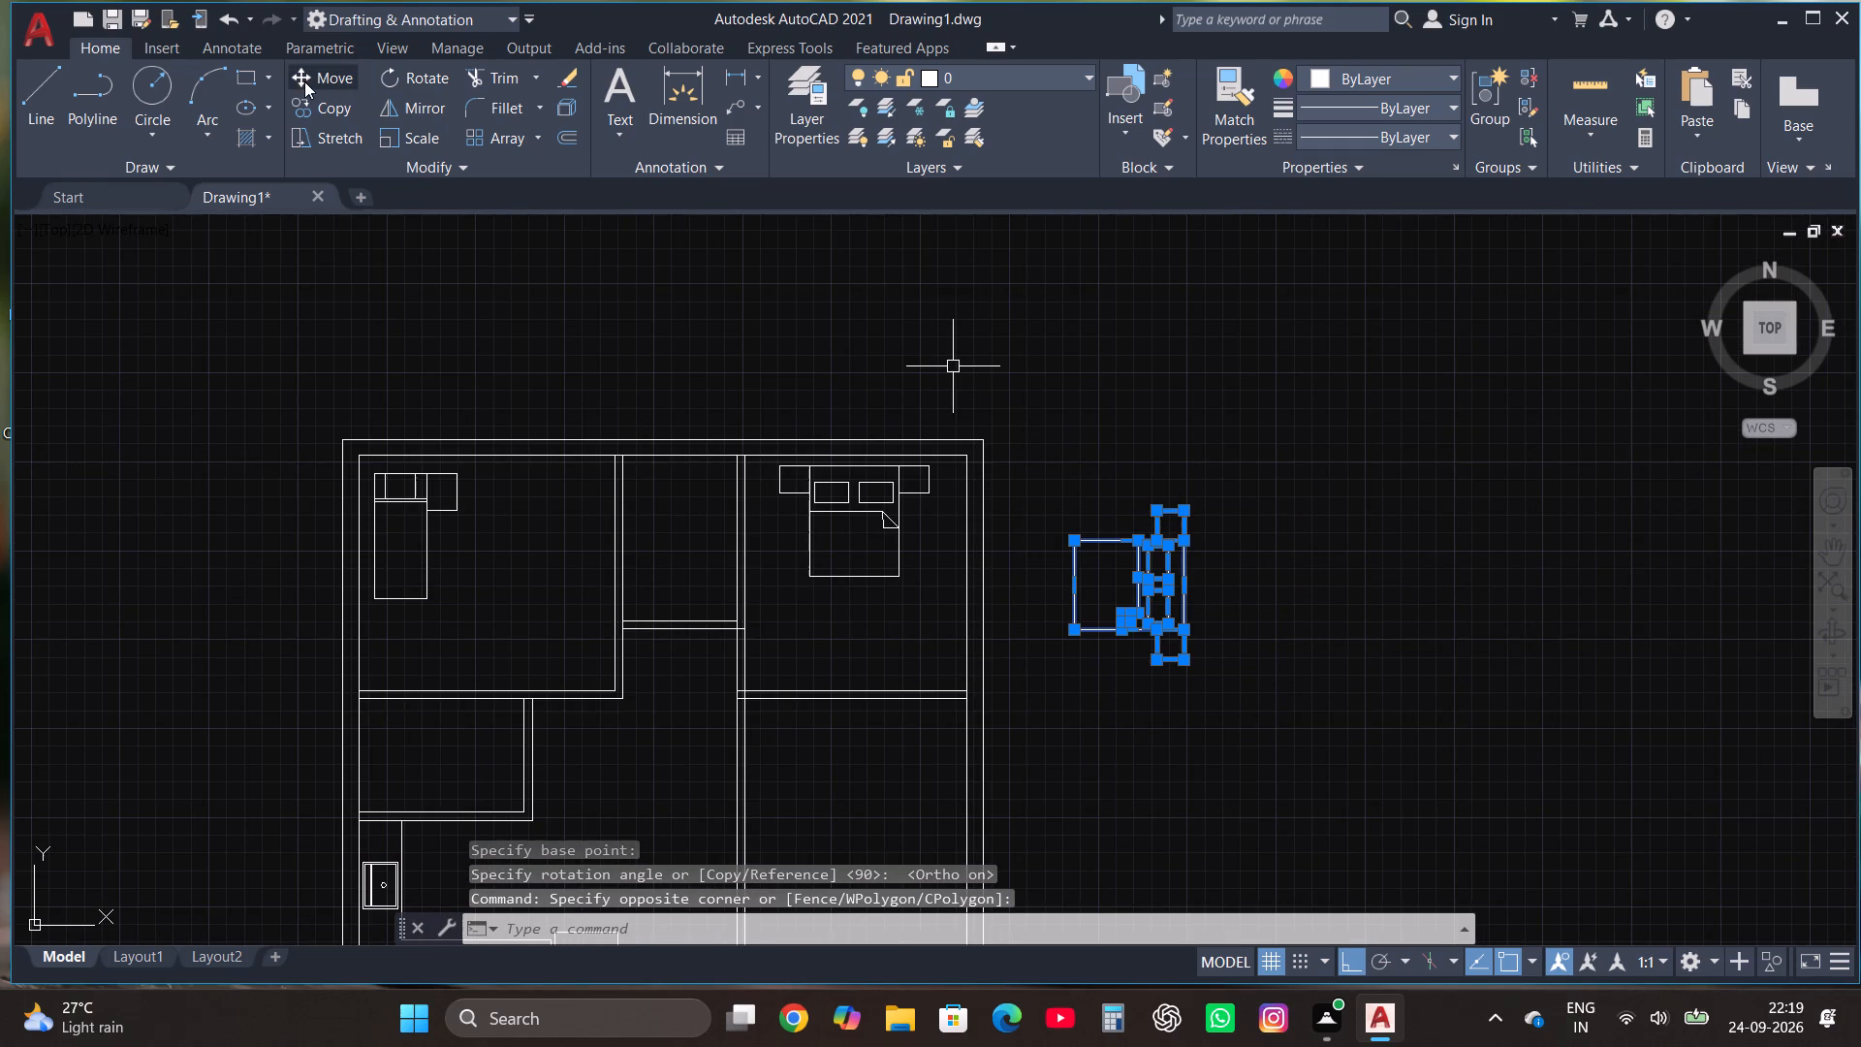
{"action": "left_click", "coordinate": [307, 80]}
{"action": "left_click", "coordinate": [1186, 506]}
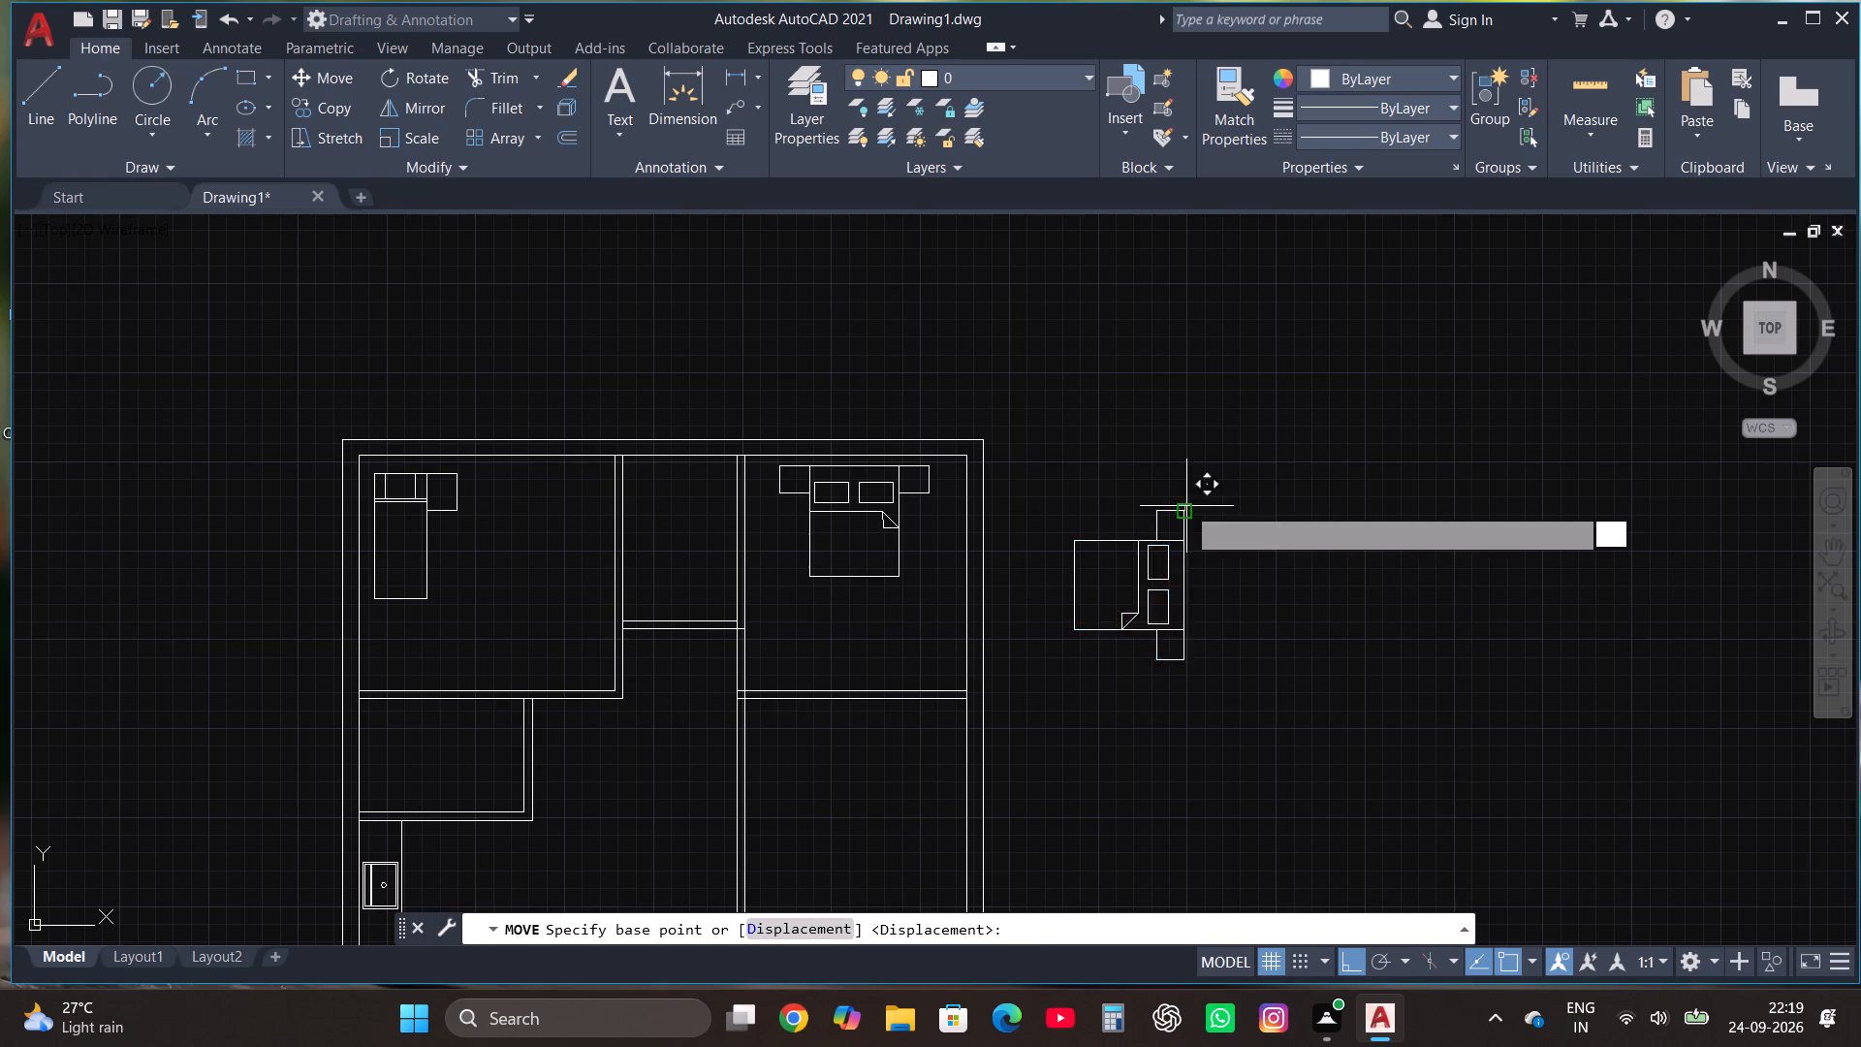
{"action": "key", "text": "F8"}
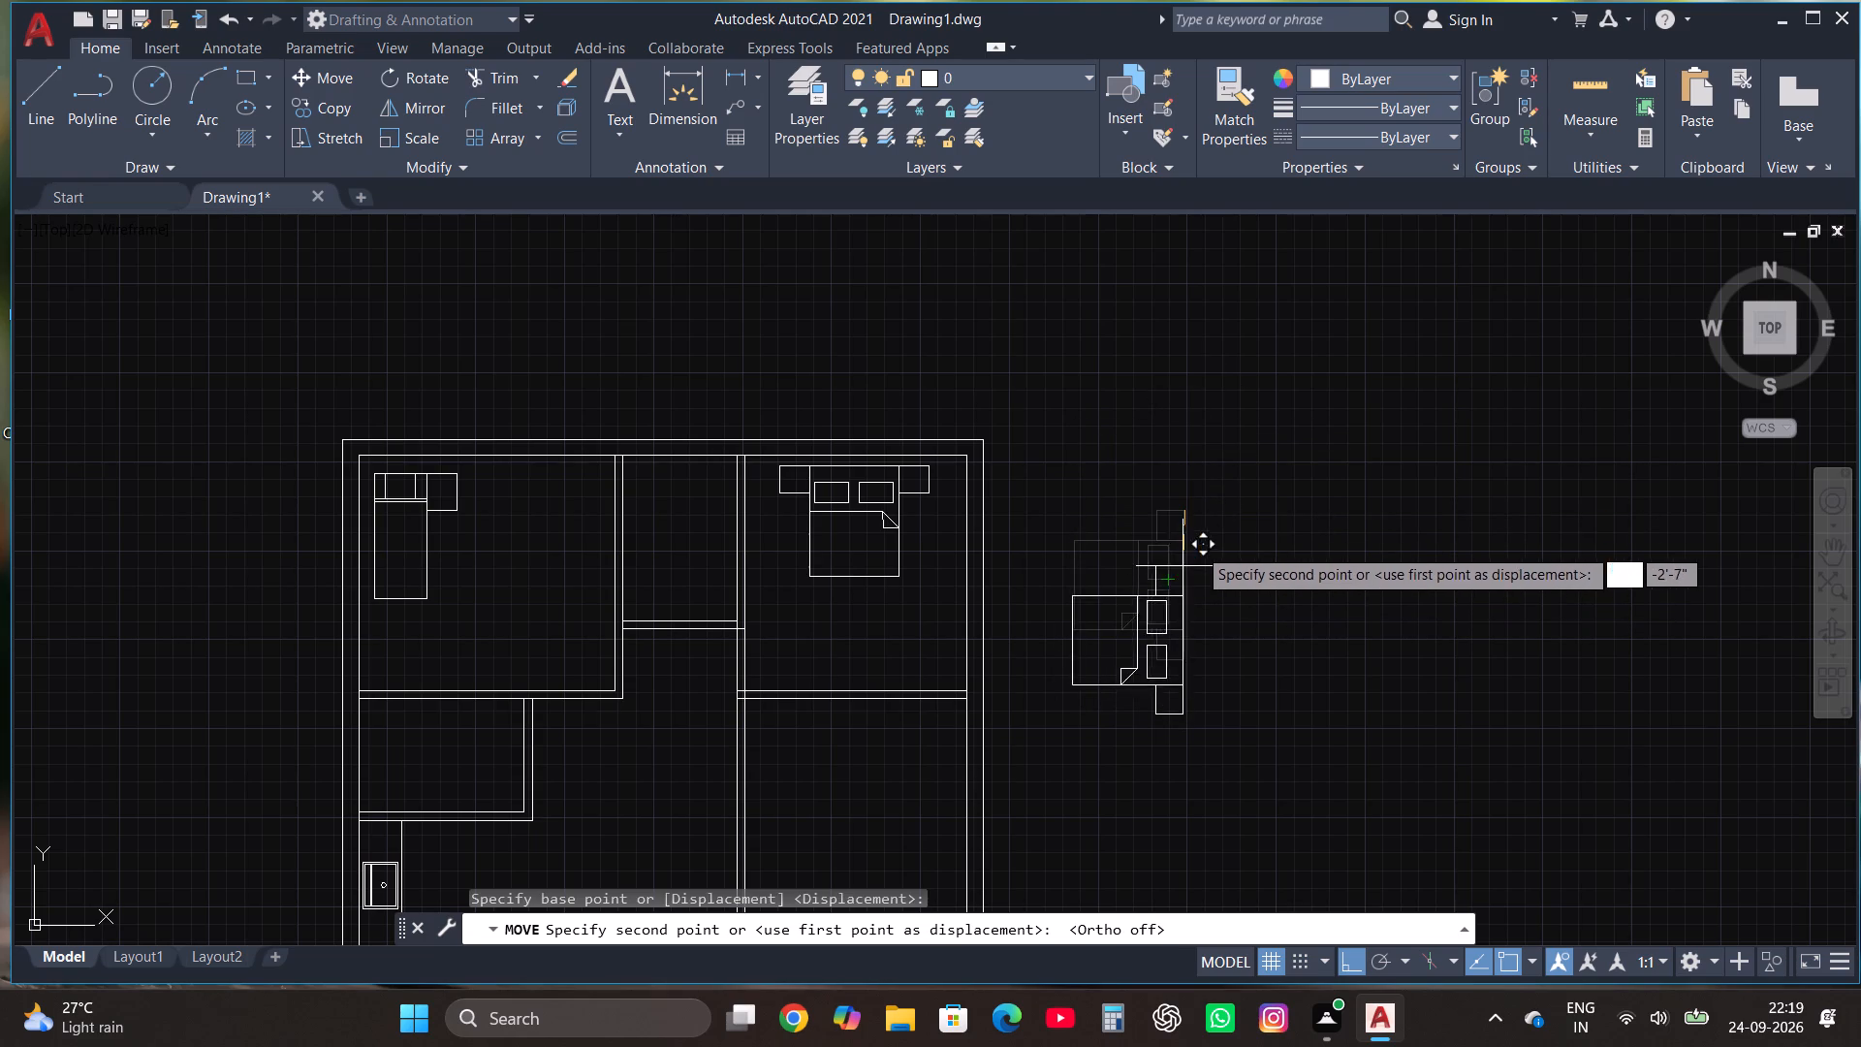
{"action": "scroll", "coordinate": [1282, 486], "scroll_direction": "down", "scroll_amount": 1}
{"action": "scroll", "coordinate": [1057, 677], "scroll_direction": "up", "scroll_amount": 2}
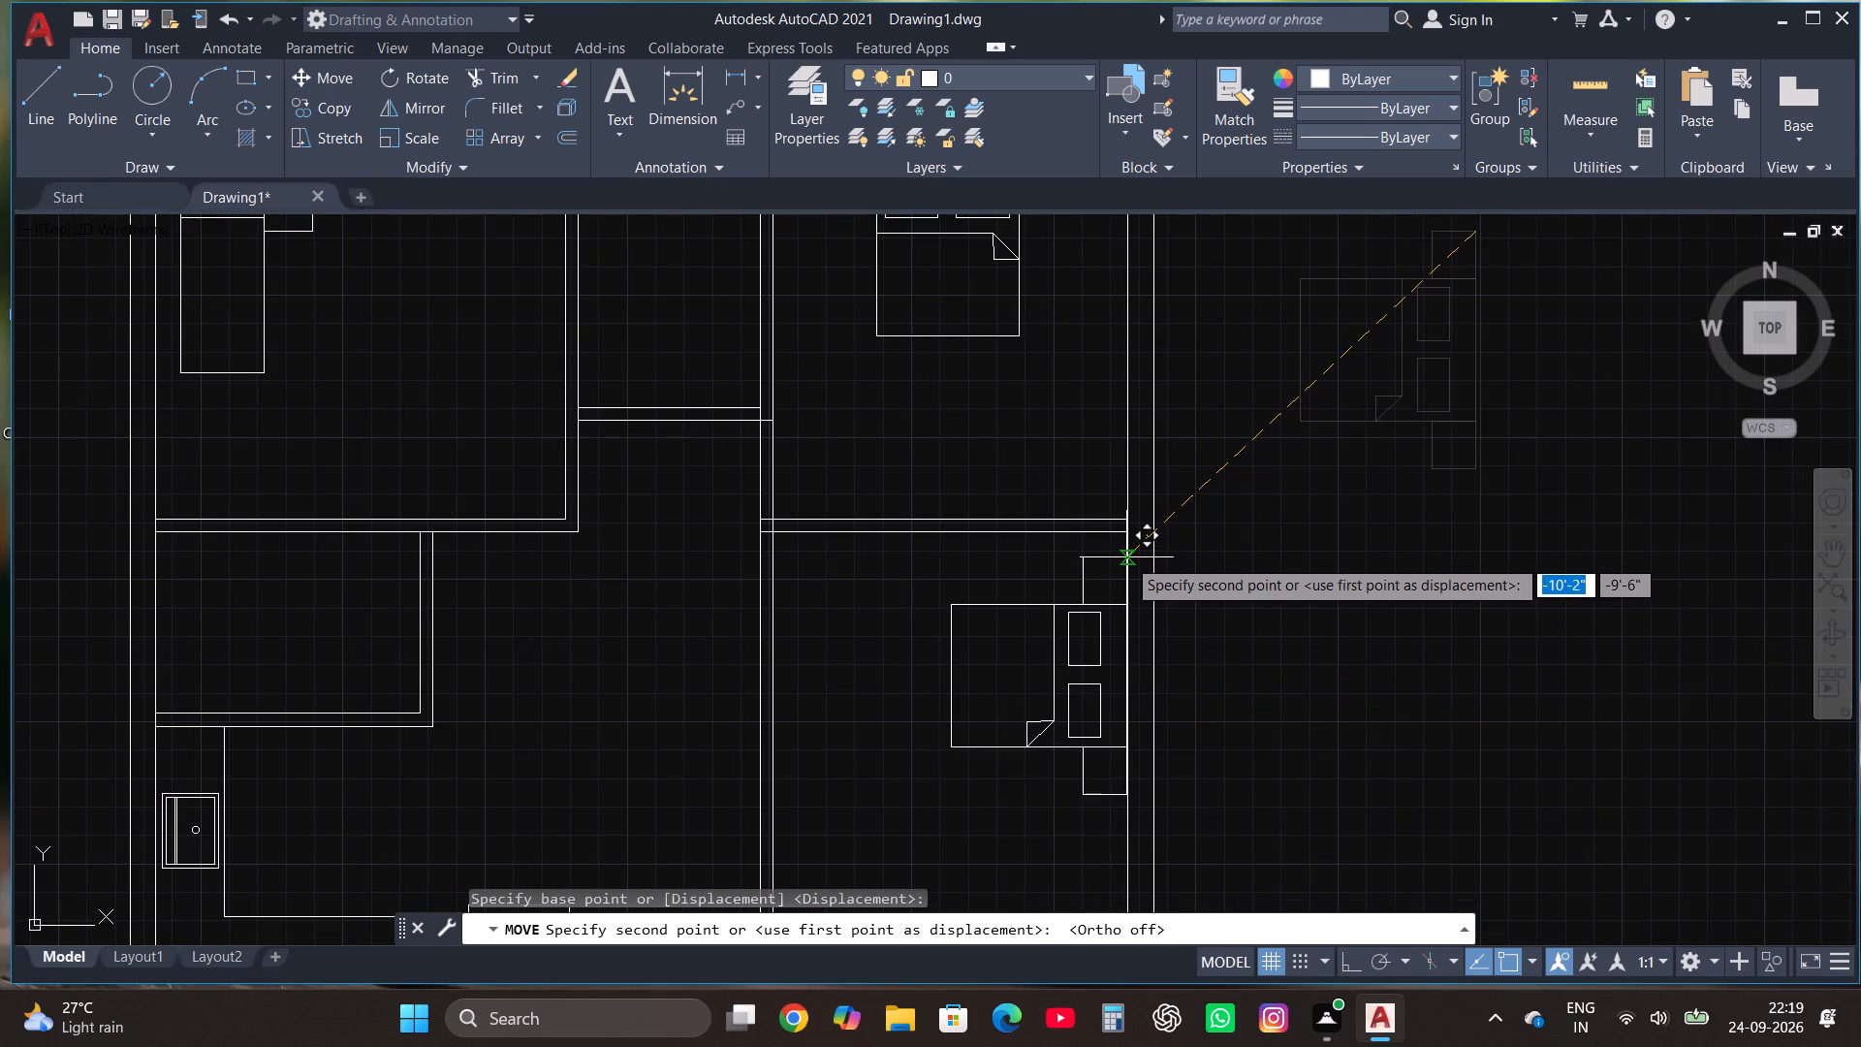
{"action": "left_click", "coordinate": [1117, 565]}
Open the tool palettes and place a Door - Imperial block in the empty space right of the plan.
{"action": "scroll", "coordinate": [1141, 396], "scroll_direction": "down", "scroll_amount": 1}
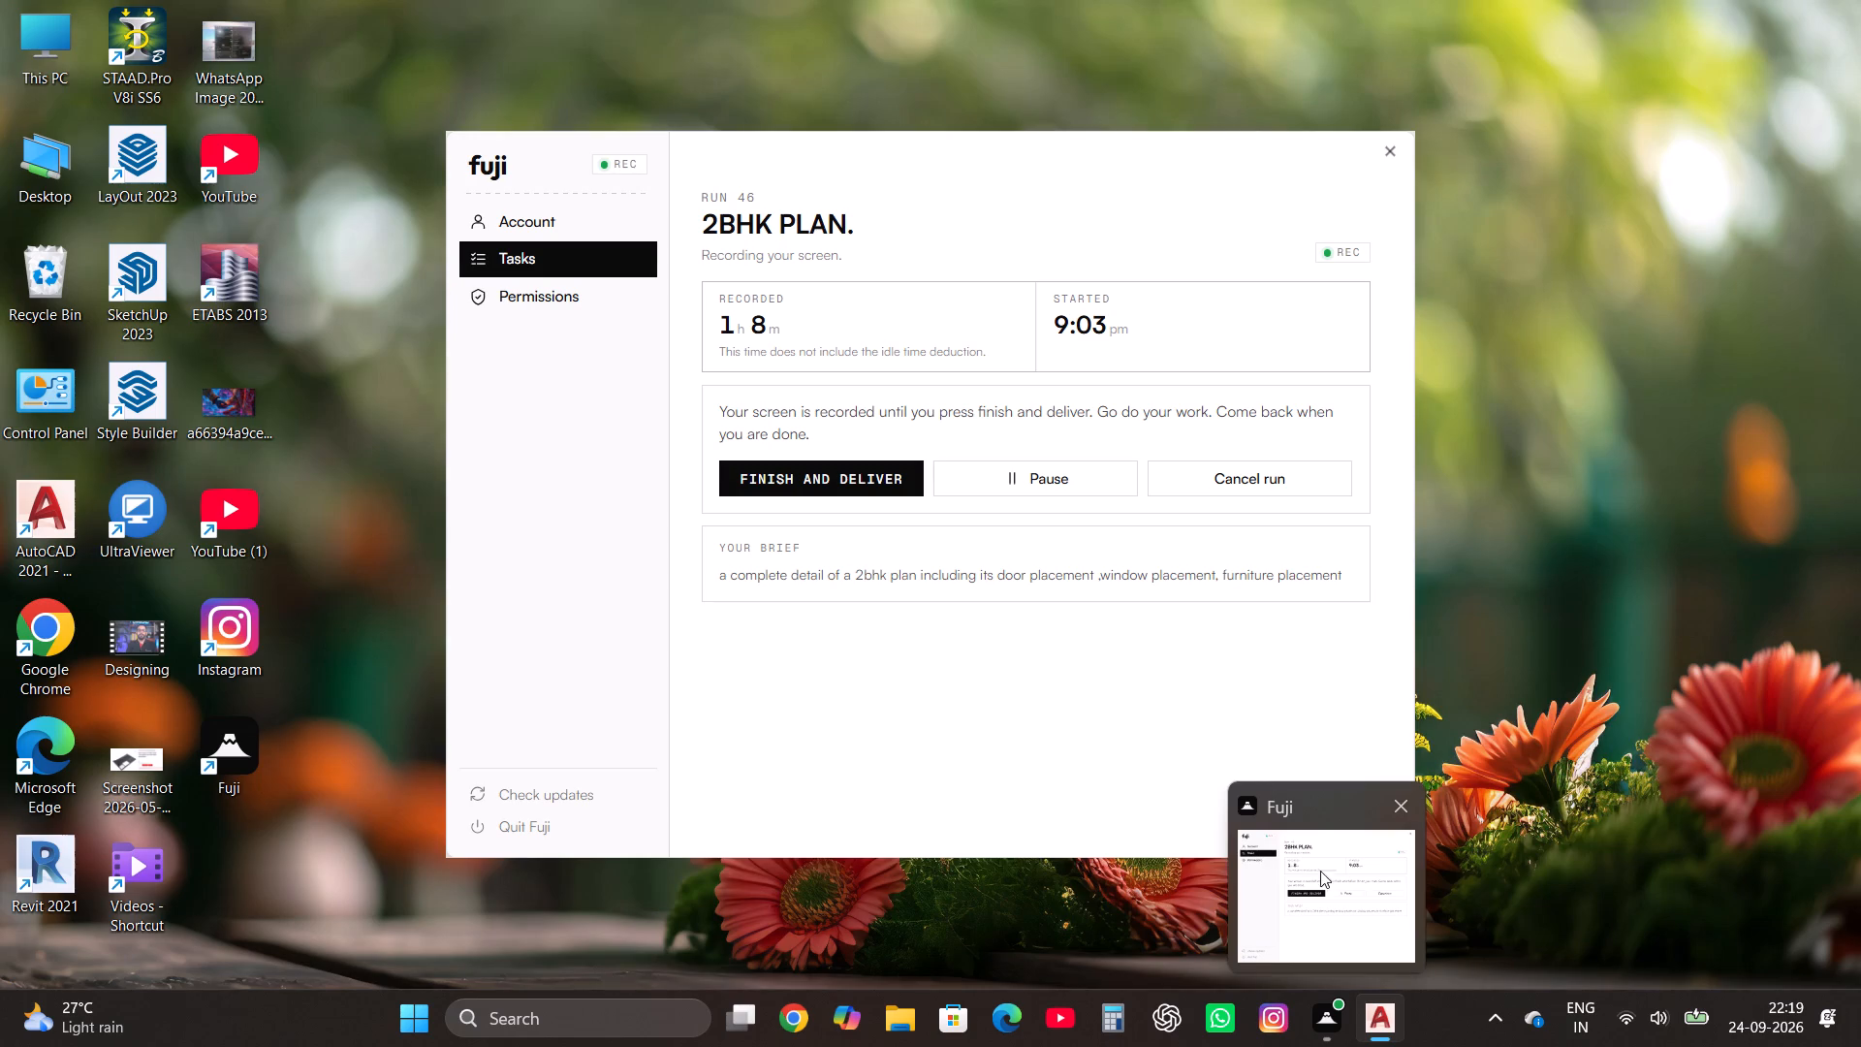
{"action": "scroll", "coordinate": [1329, 561], "scroll_direction": "down", "scroll_amount": 2}
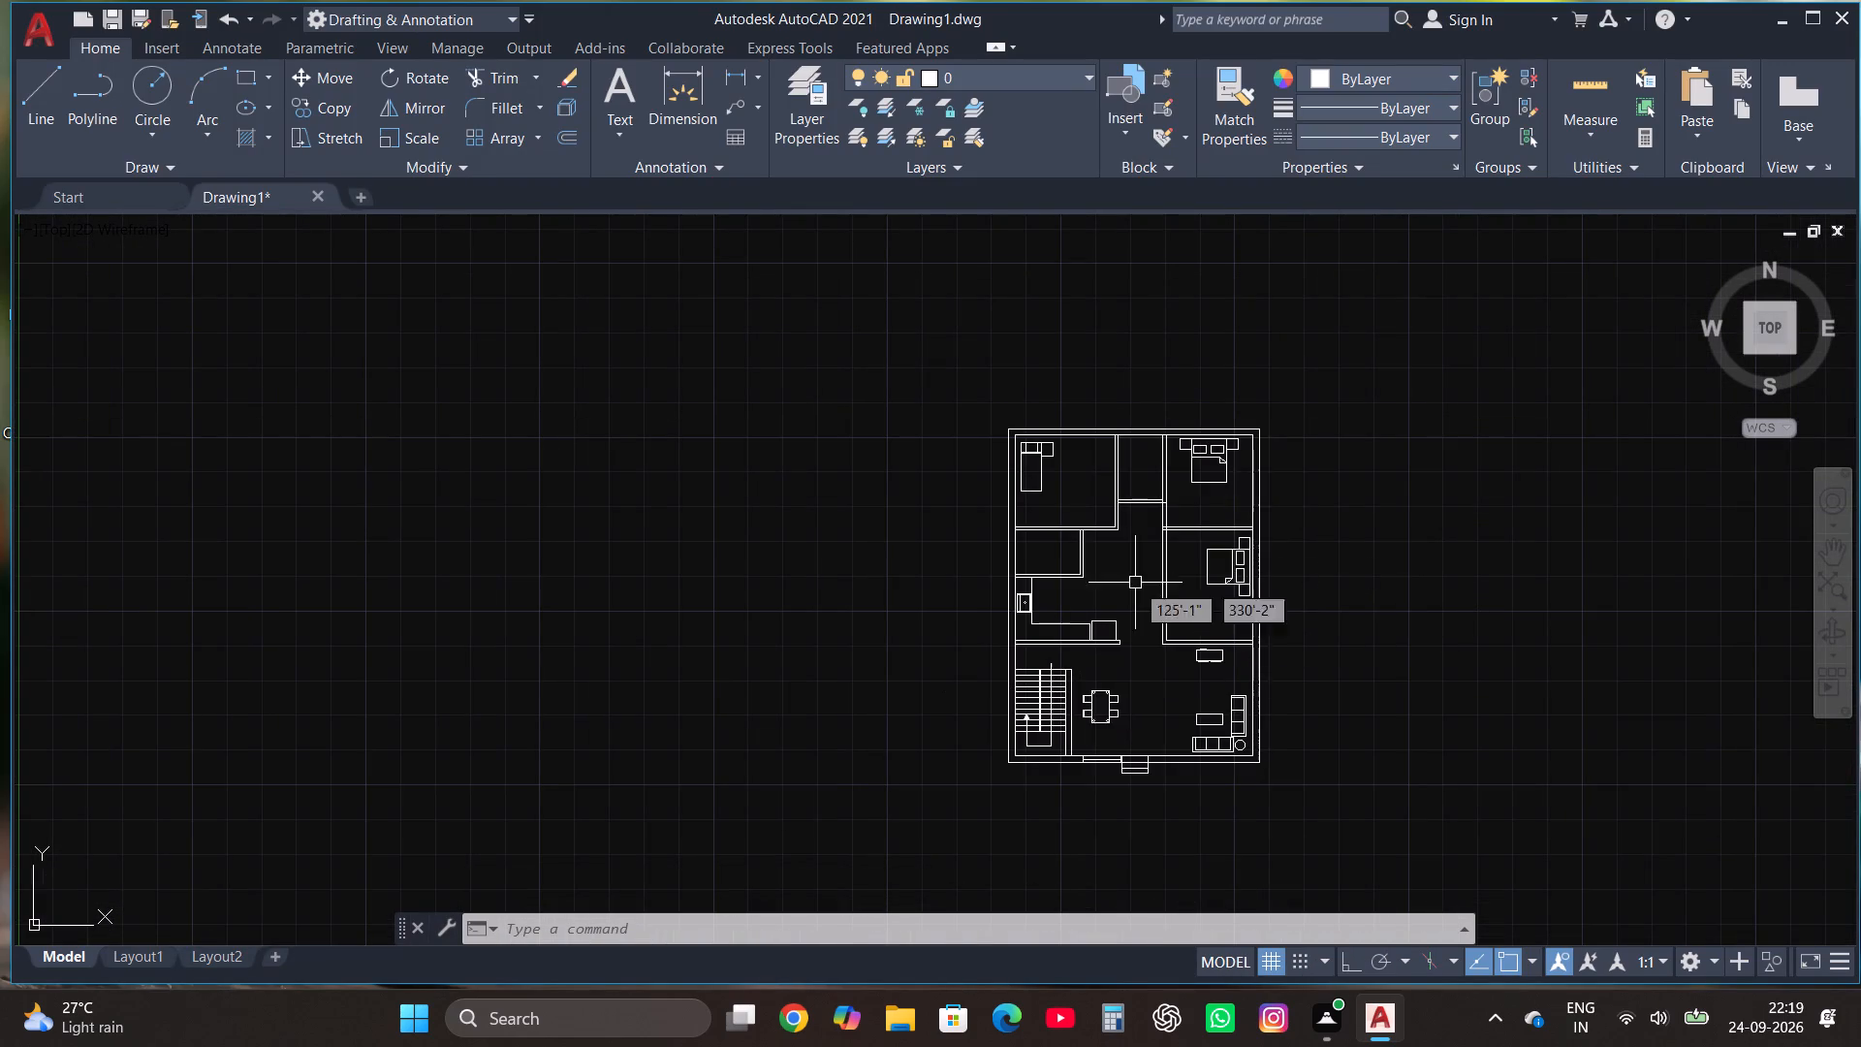
{"action": "scroll", "coordinate": [1456, 565], "scroll_direction": "up", "scroll_amount": 1}
{"action": "type", "text": "too"}
{"action": "left_click", "coordinate": [1527, 617]}
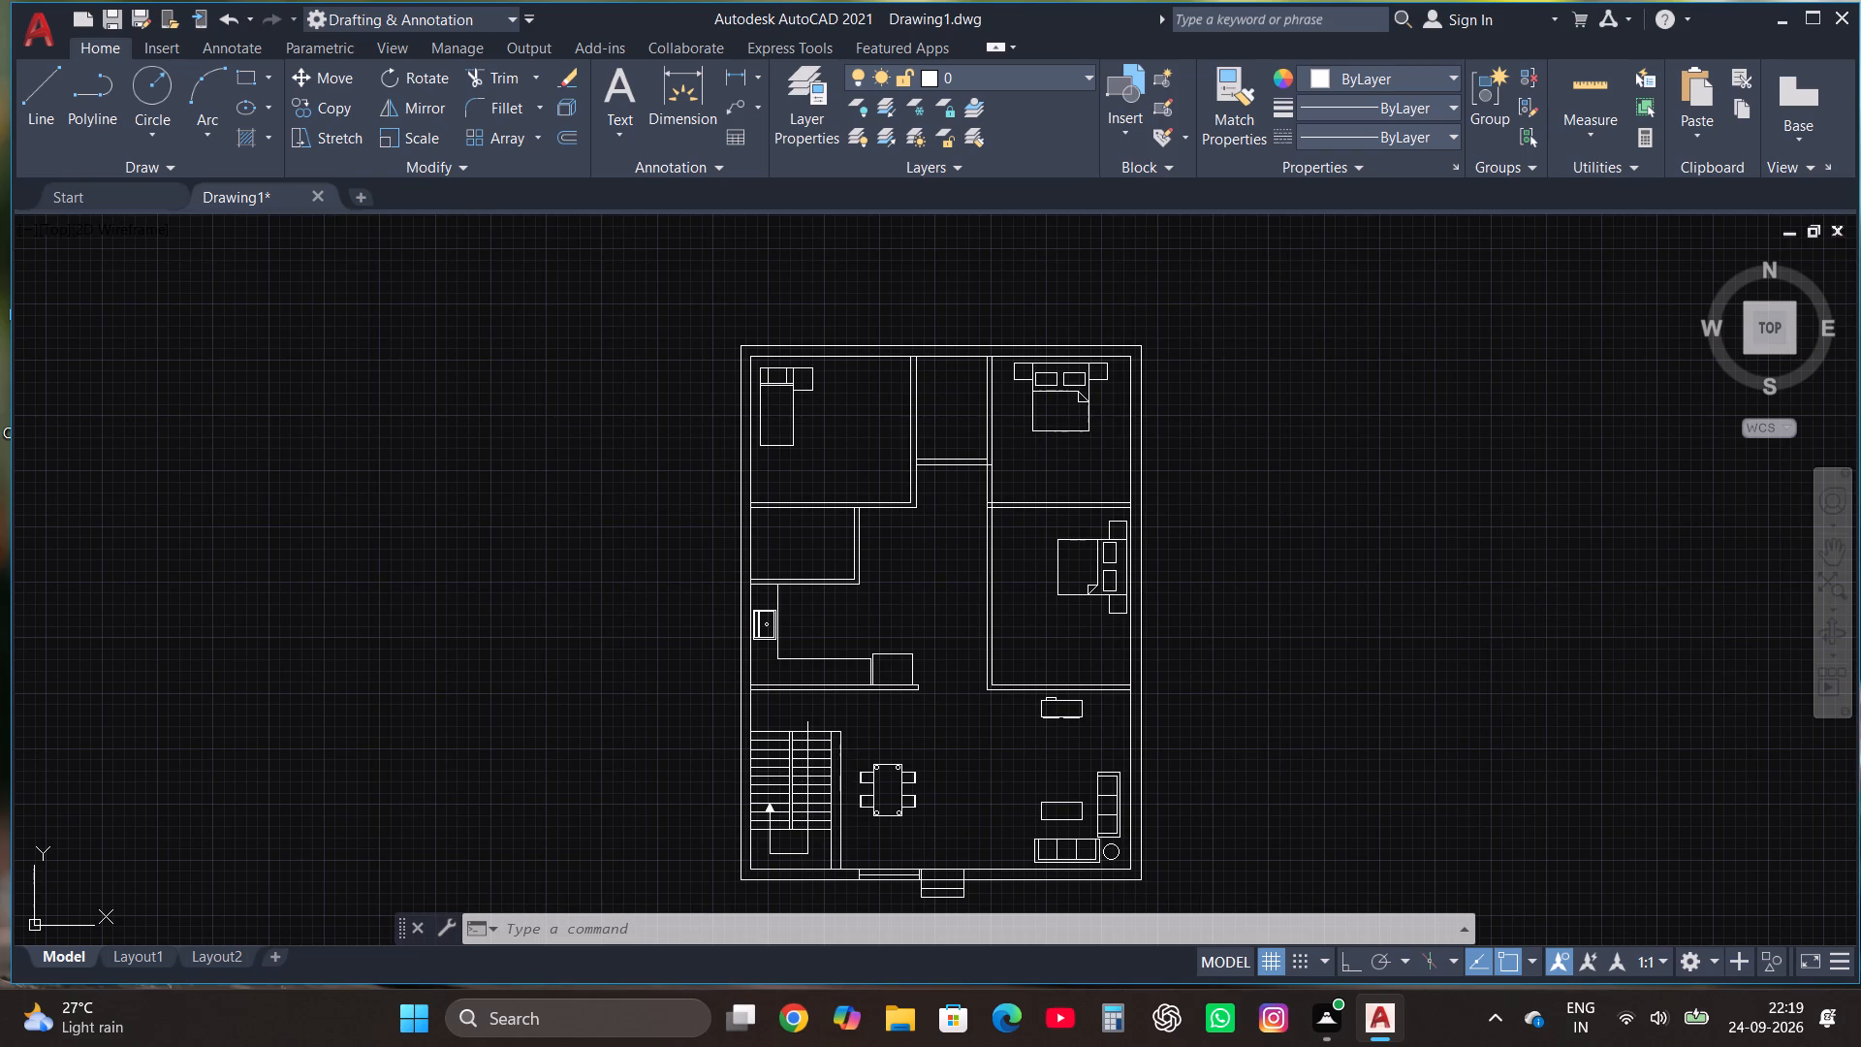
{"action": "left_click", "coordinate": [1030, 197]}
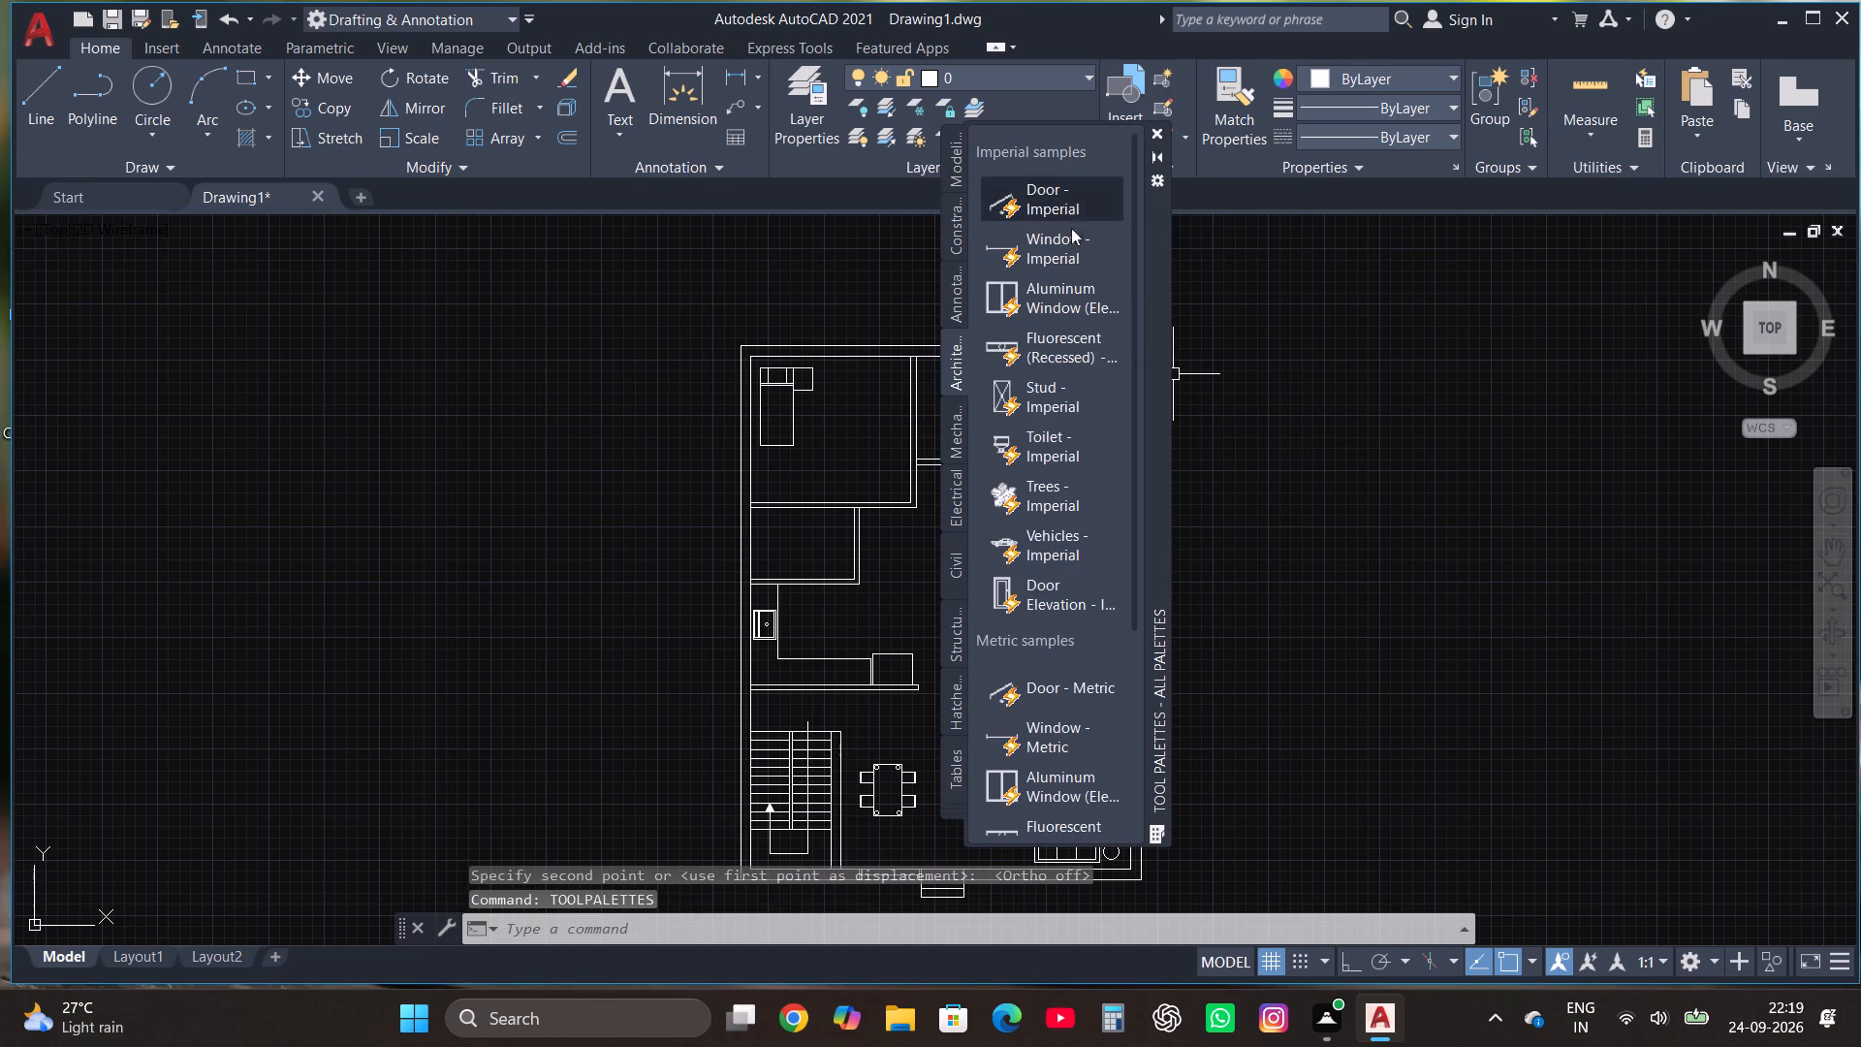
{"action": "left_click", "coordinate": [1307, 546]}
Place a Toilet - Imperial block below the door block outside the plan and close the tool palettes.
{"action": "left_click", "coordinate": [1049, 440]}
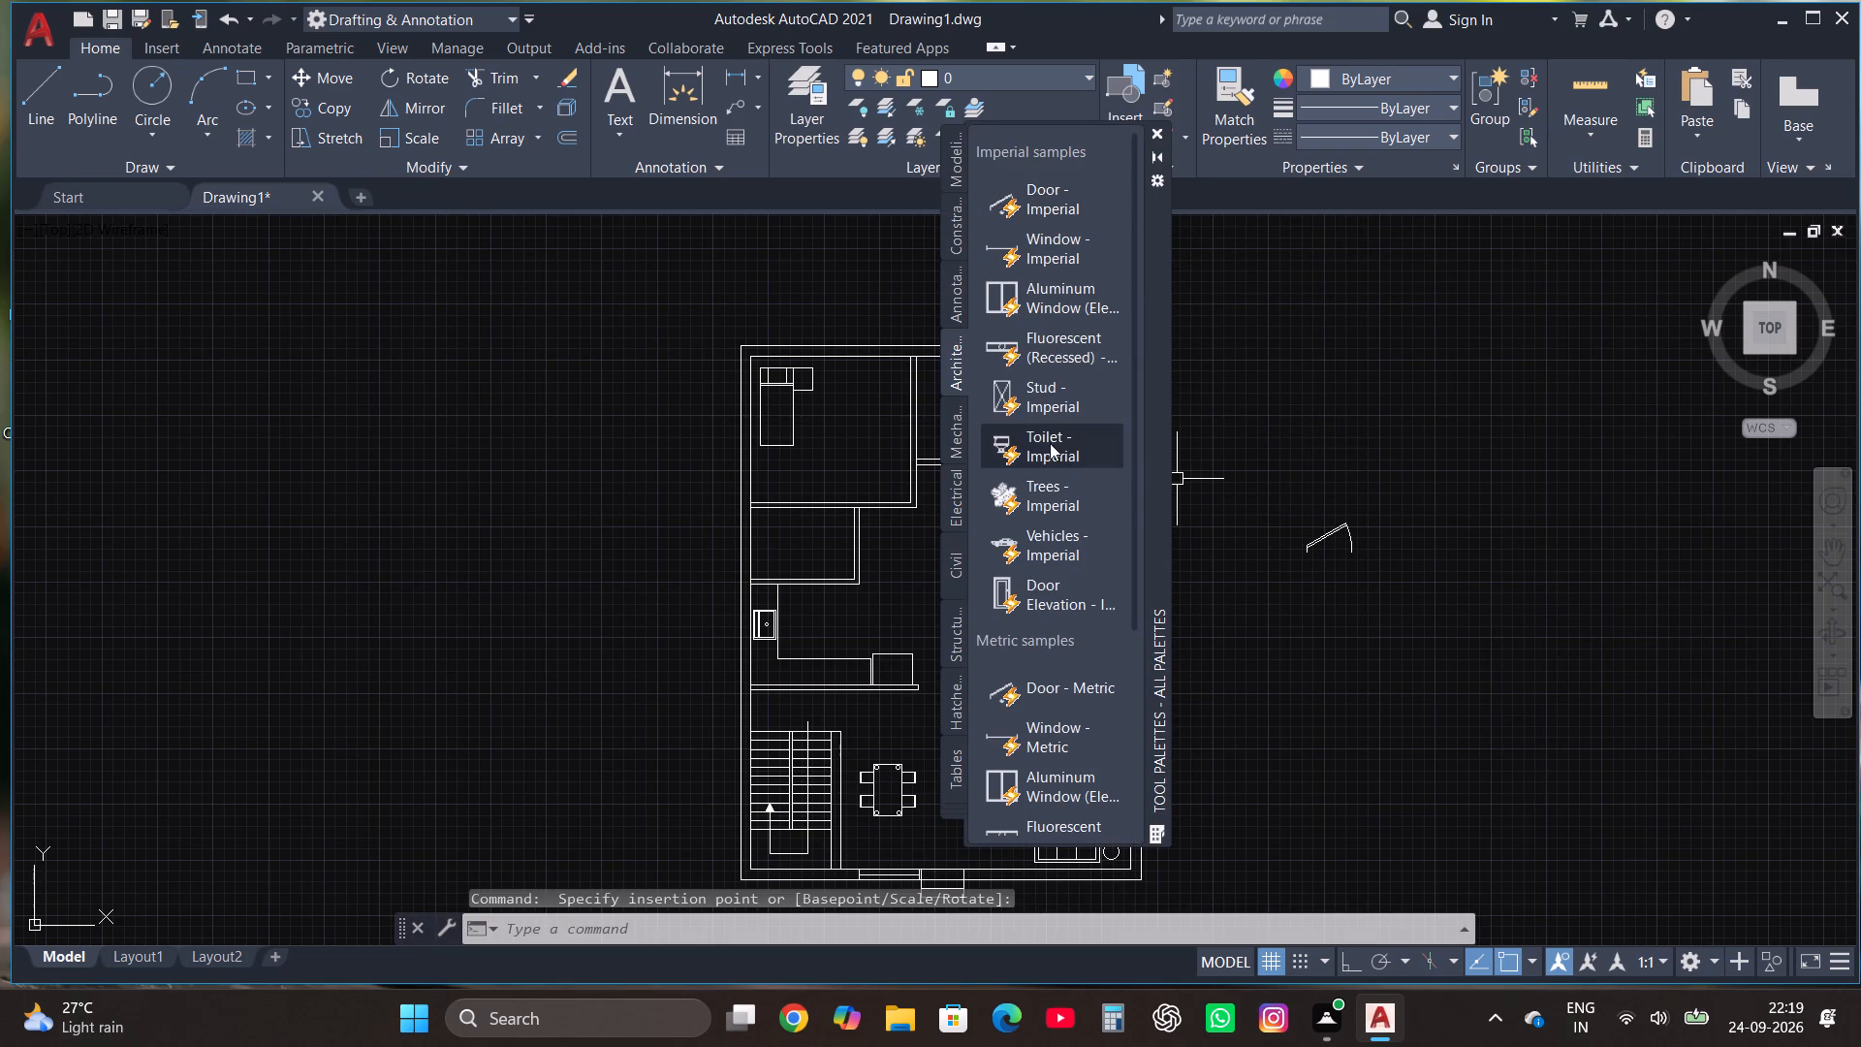
{"action": "left_click", "coordinate": [1348, 652]}
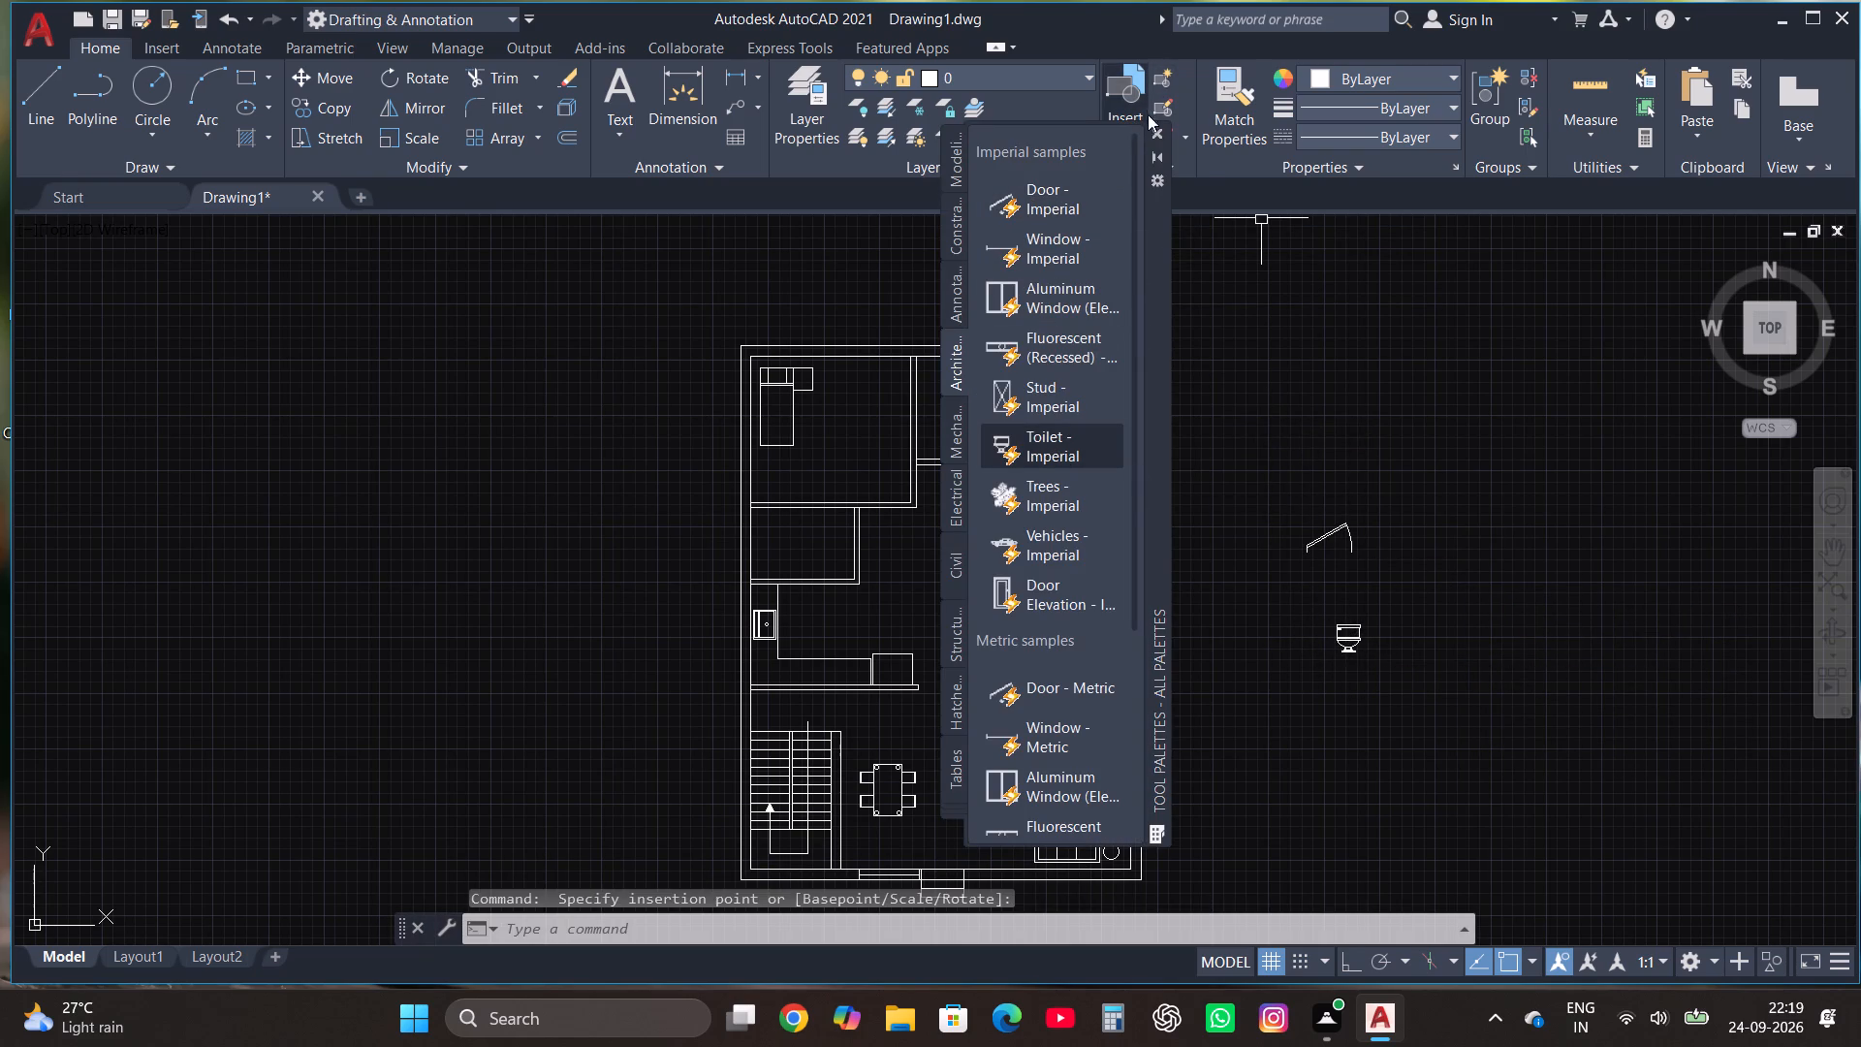
{"action": "left_click", "coordinate": [1157, 134]}
Set the door block's opening angle to Open 90º.
{"action": "left_click", "coordinate": [1322, 539]}
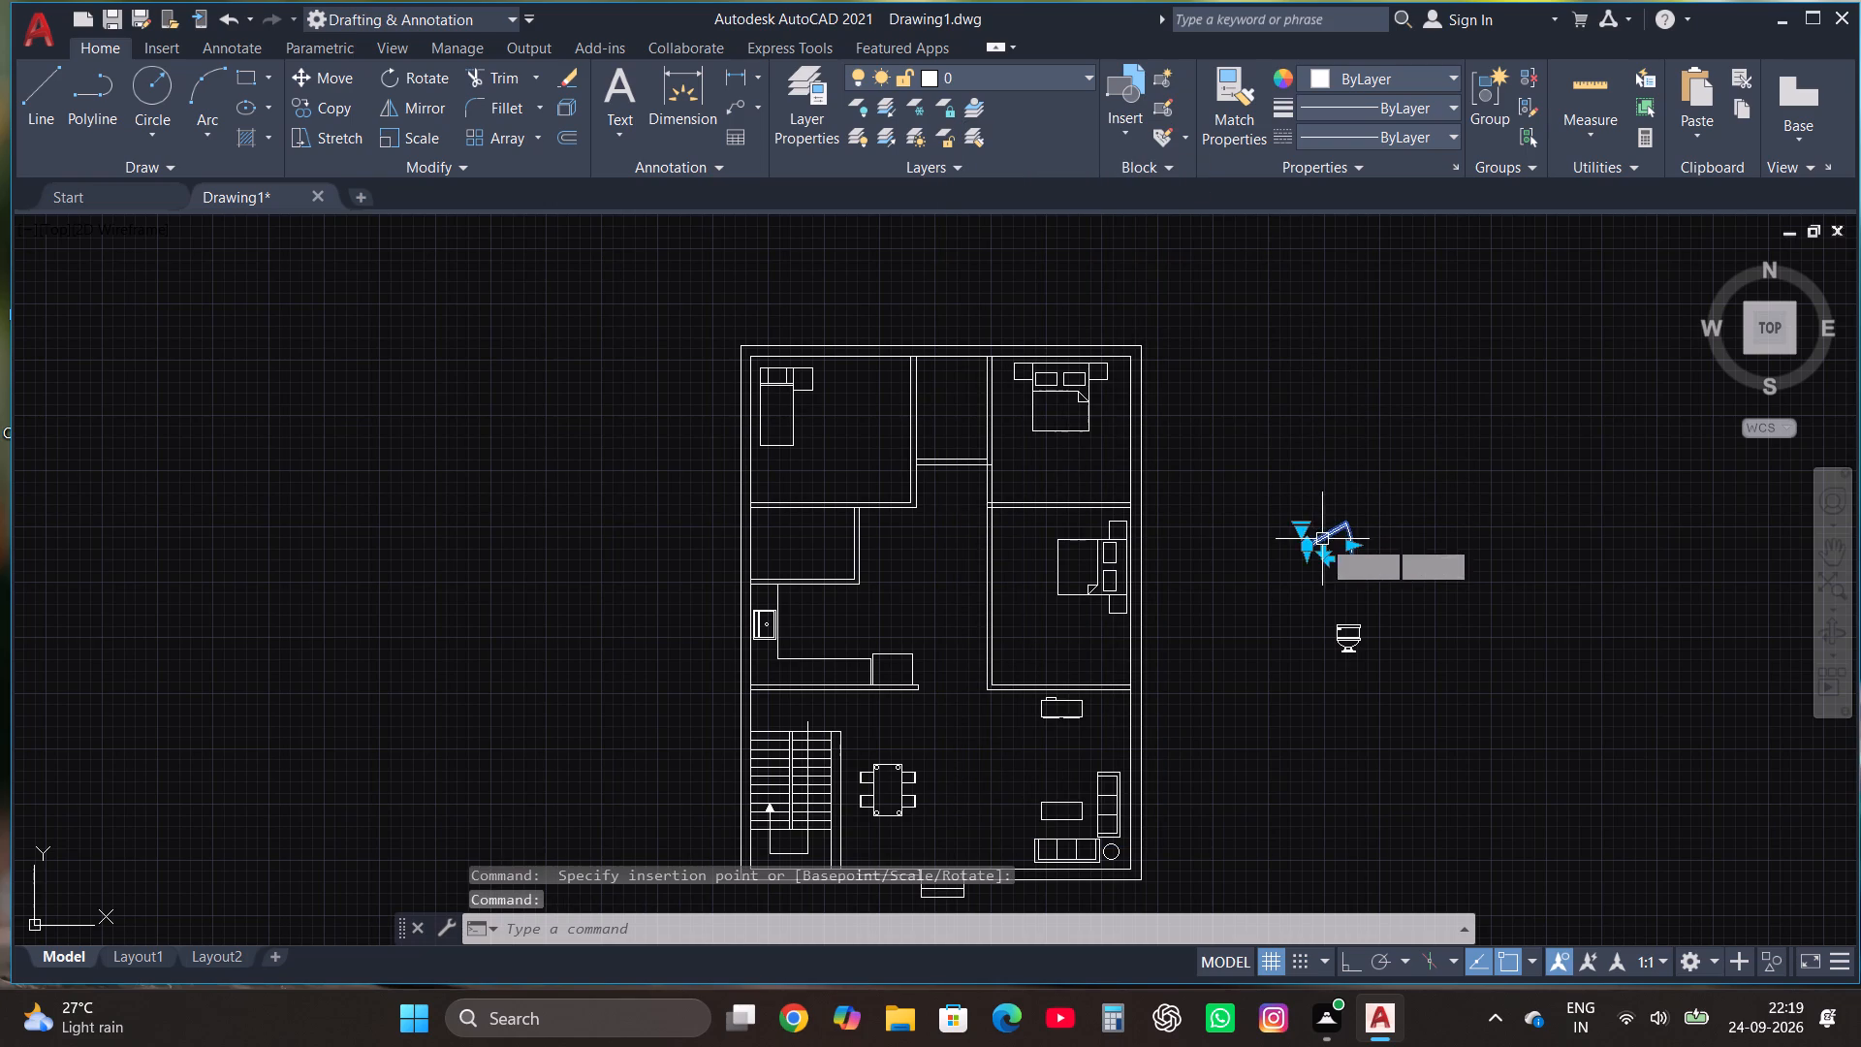
{"action": "left_click", "coordinate": [1303, 530]}
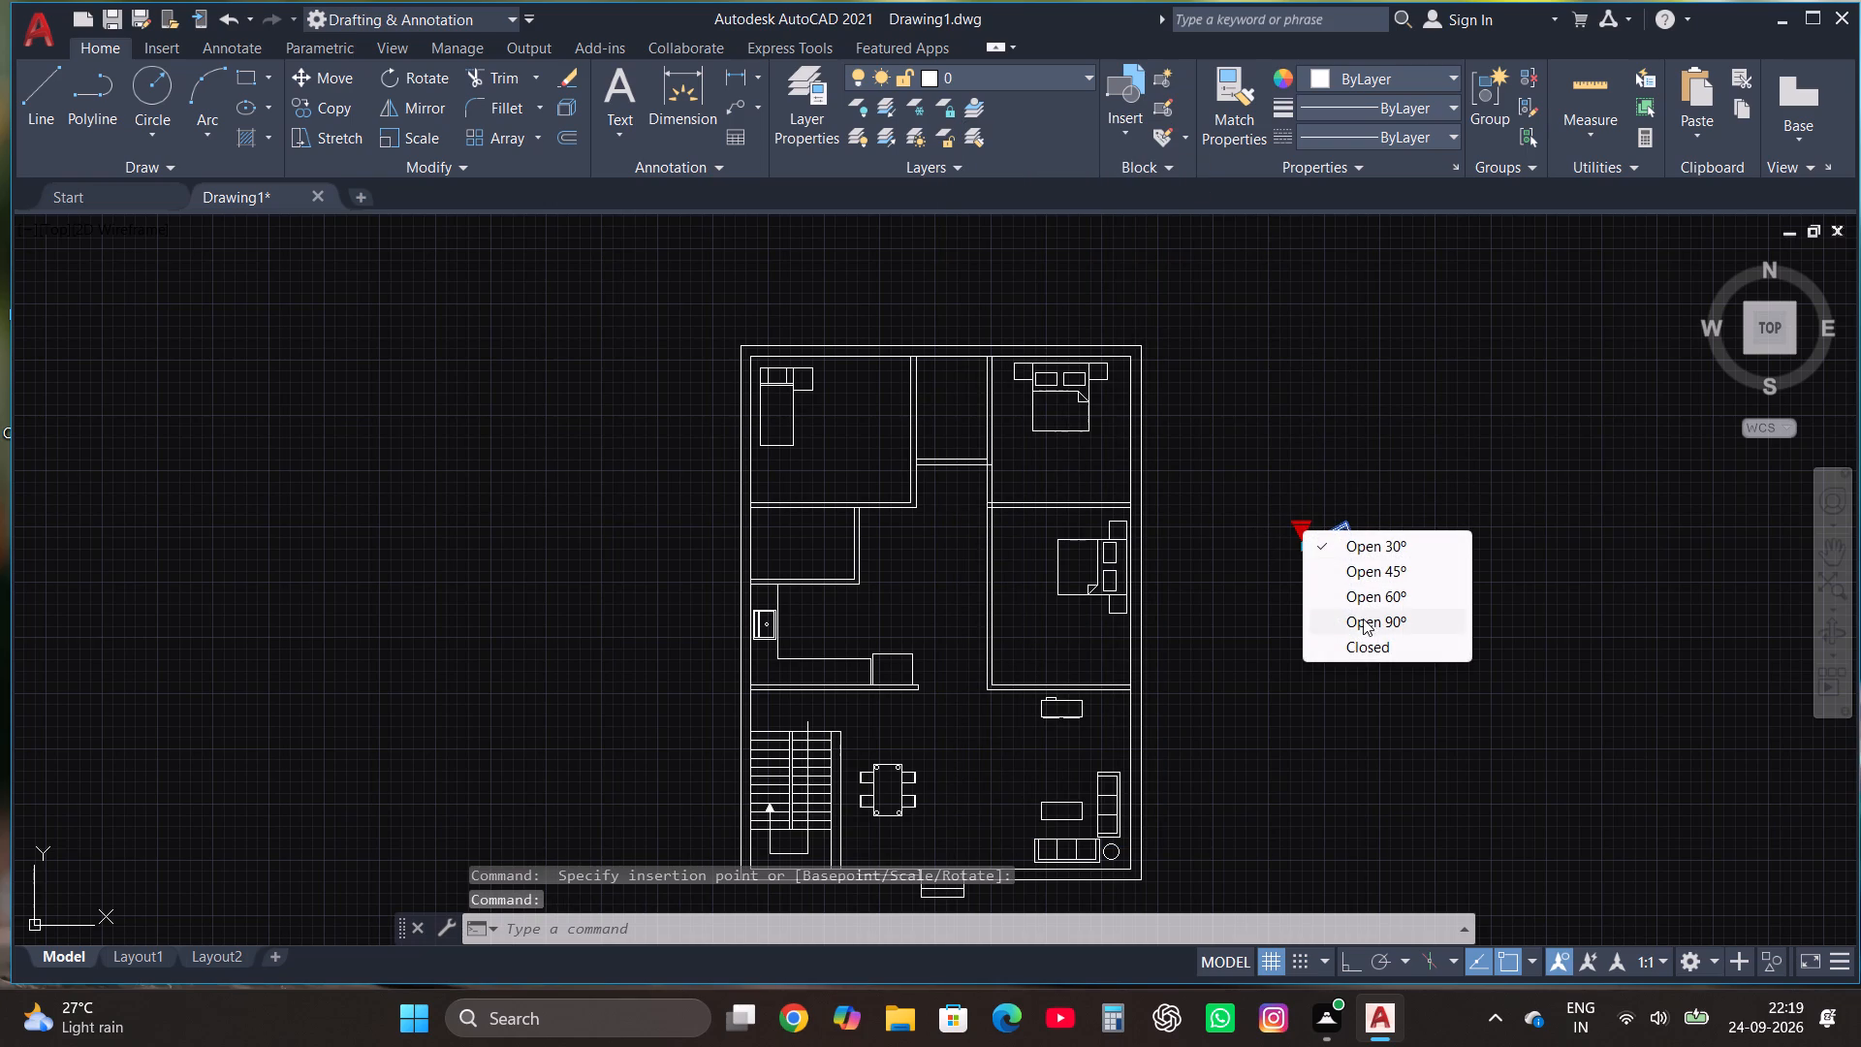
{"action": "left_click", "coordinate": [1363, 619]}
Set the door block's opening angle to Open 90º.
{"action": "left_click", "coordinate": [1359, 633]}
Switch the toilet block's view to Elongated (Plan).
{"action": "left_click", "coordinate": [1329, 656]}
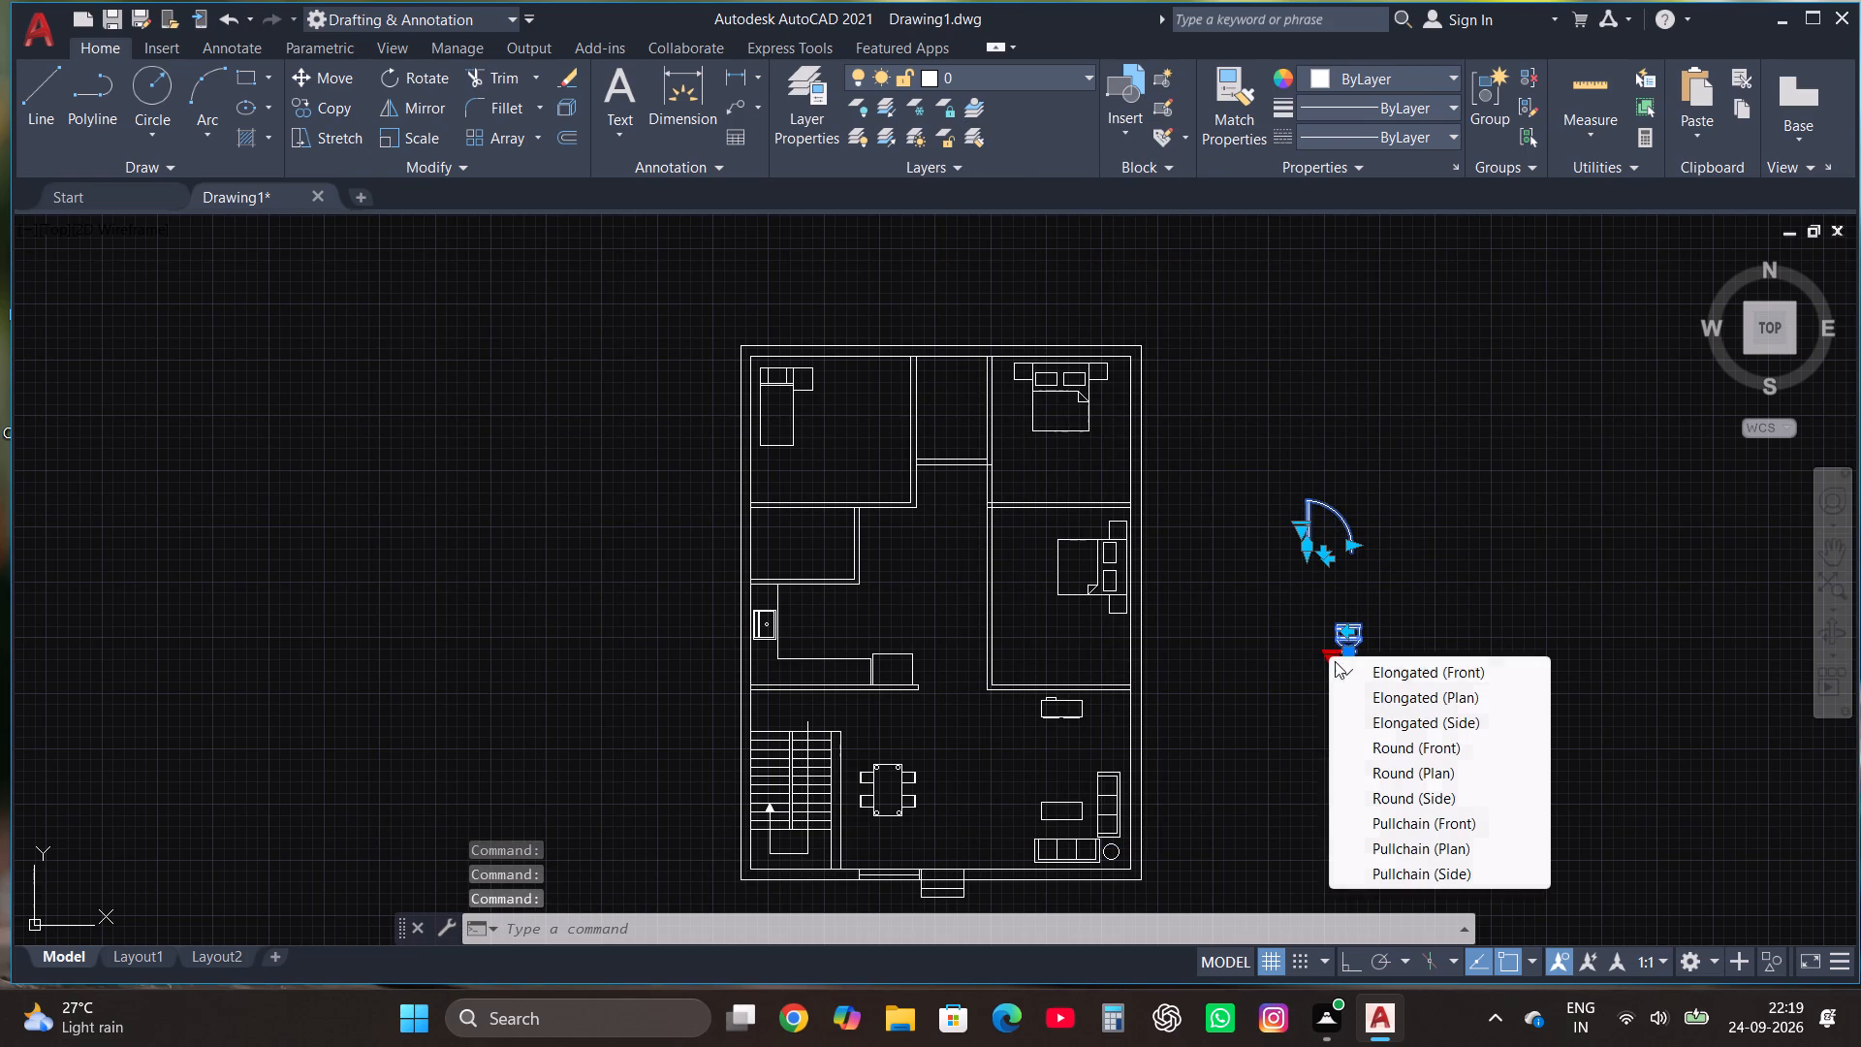
{"action": "left_click", "coordinate": [1428, 687]}
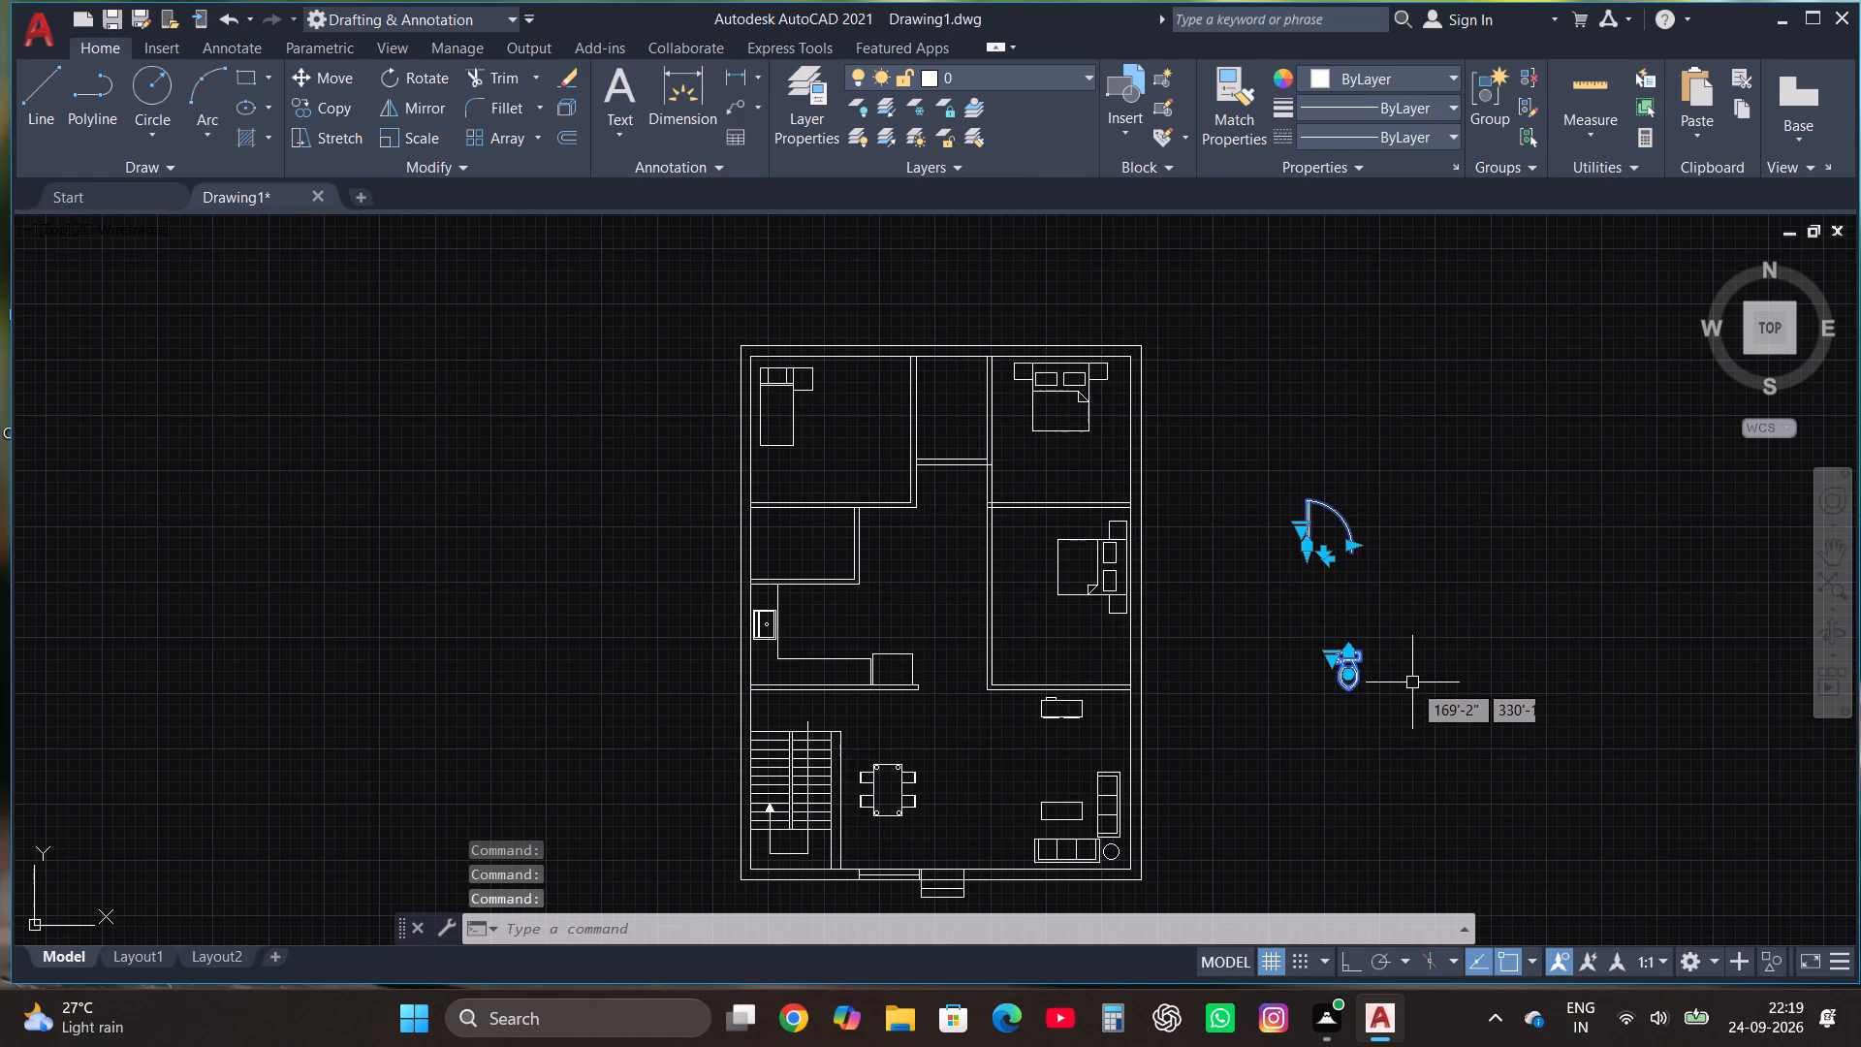
{"action": "key", "text": "Escape"}
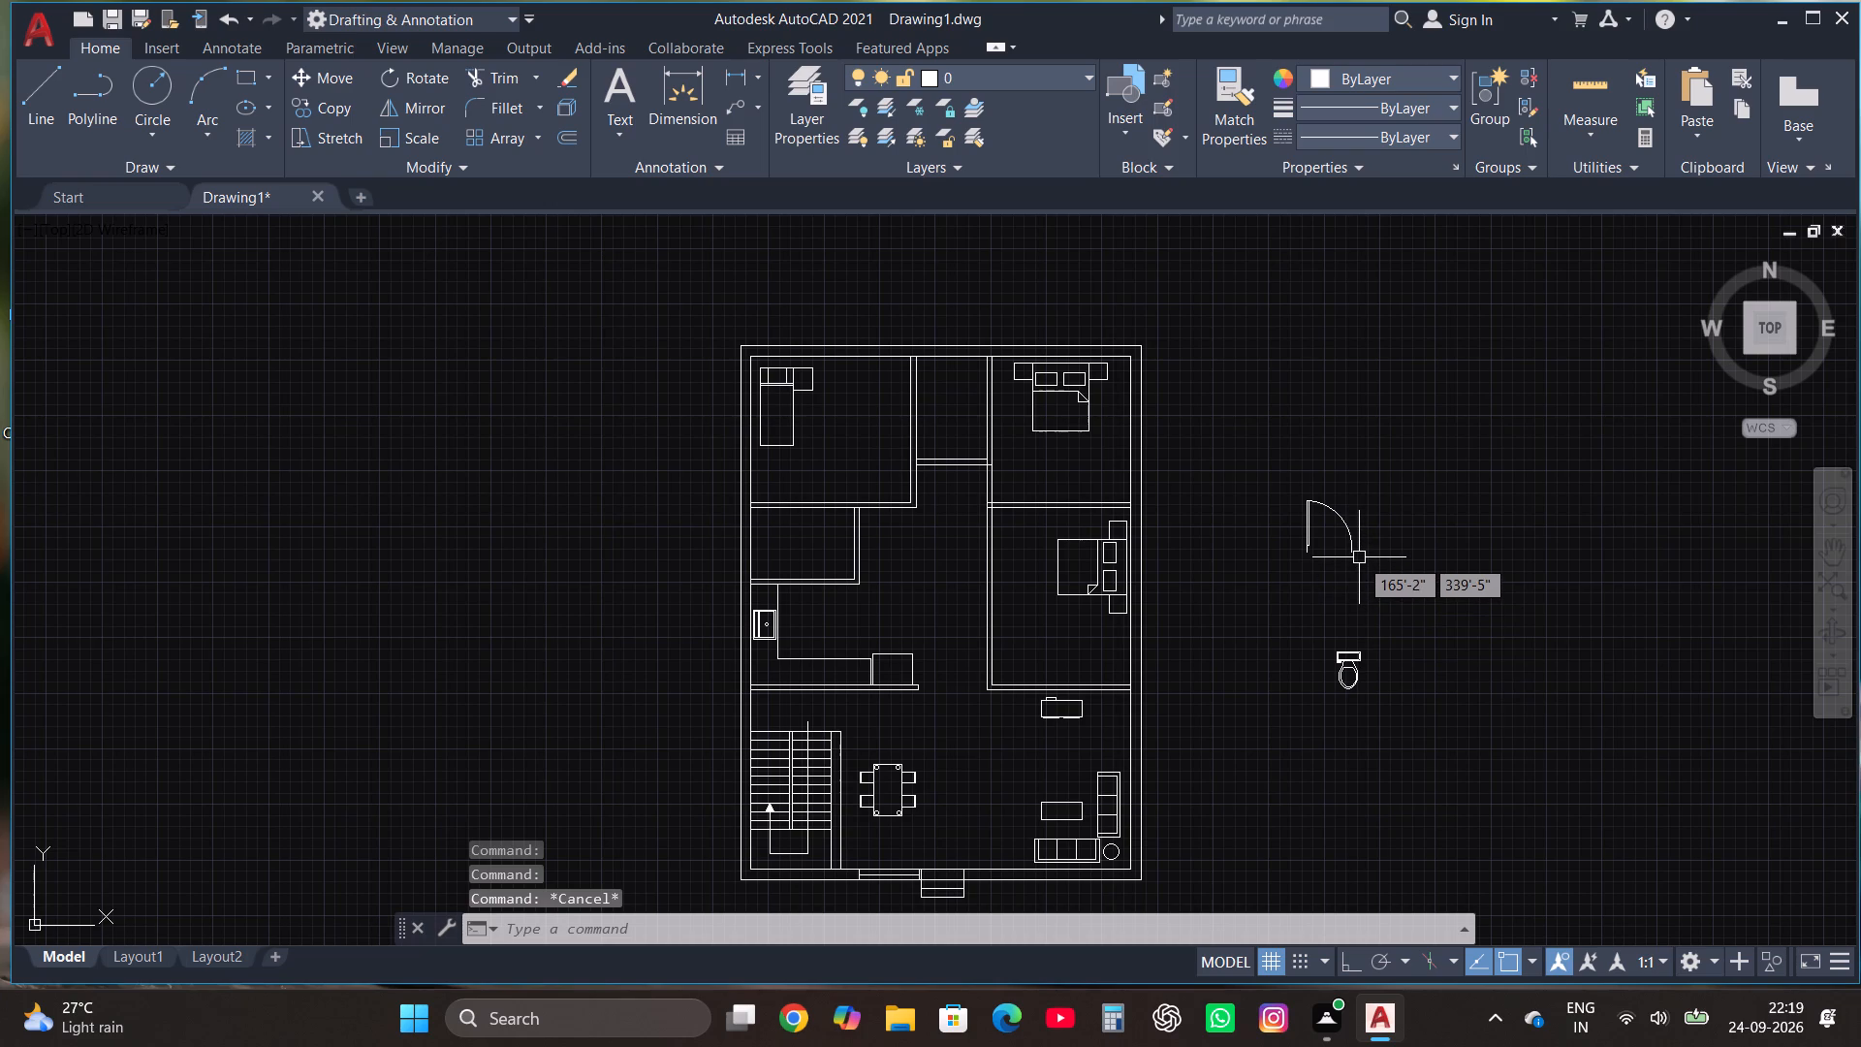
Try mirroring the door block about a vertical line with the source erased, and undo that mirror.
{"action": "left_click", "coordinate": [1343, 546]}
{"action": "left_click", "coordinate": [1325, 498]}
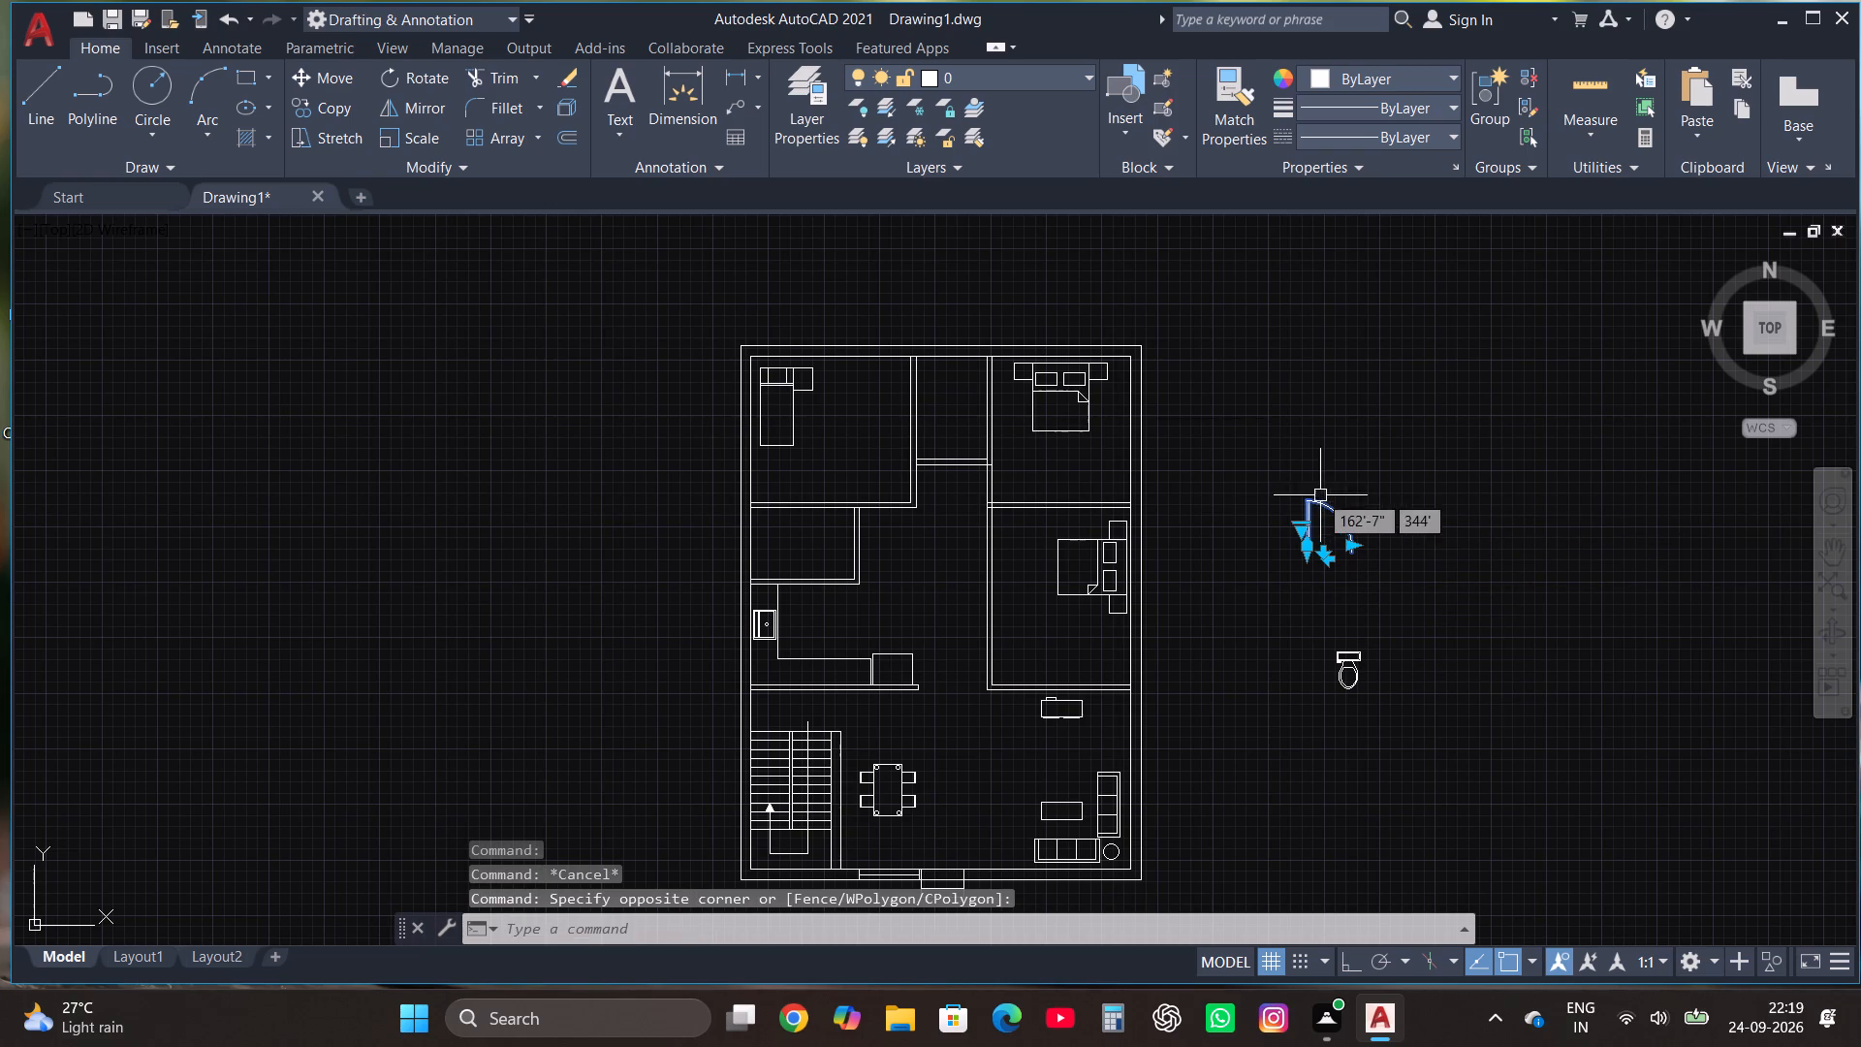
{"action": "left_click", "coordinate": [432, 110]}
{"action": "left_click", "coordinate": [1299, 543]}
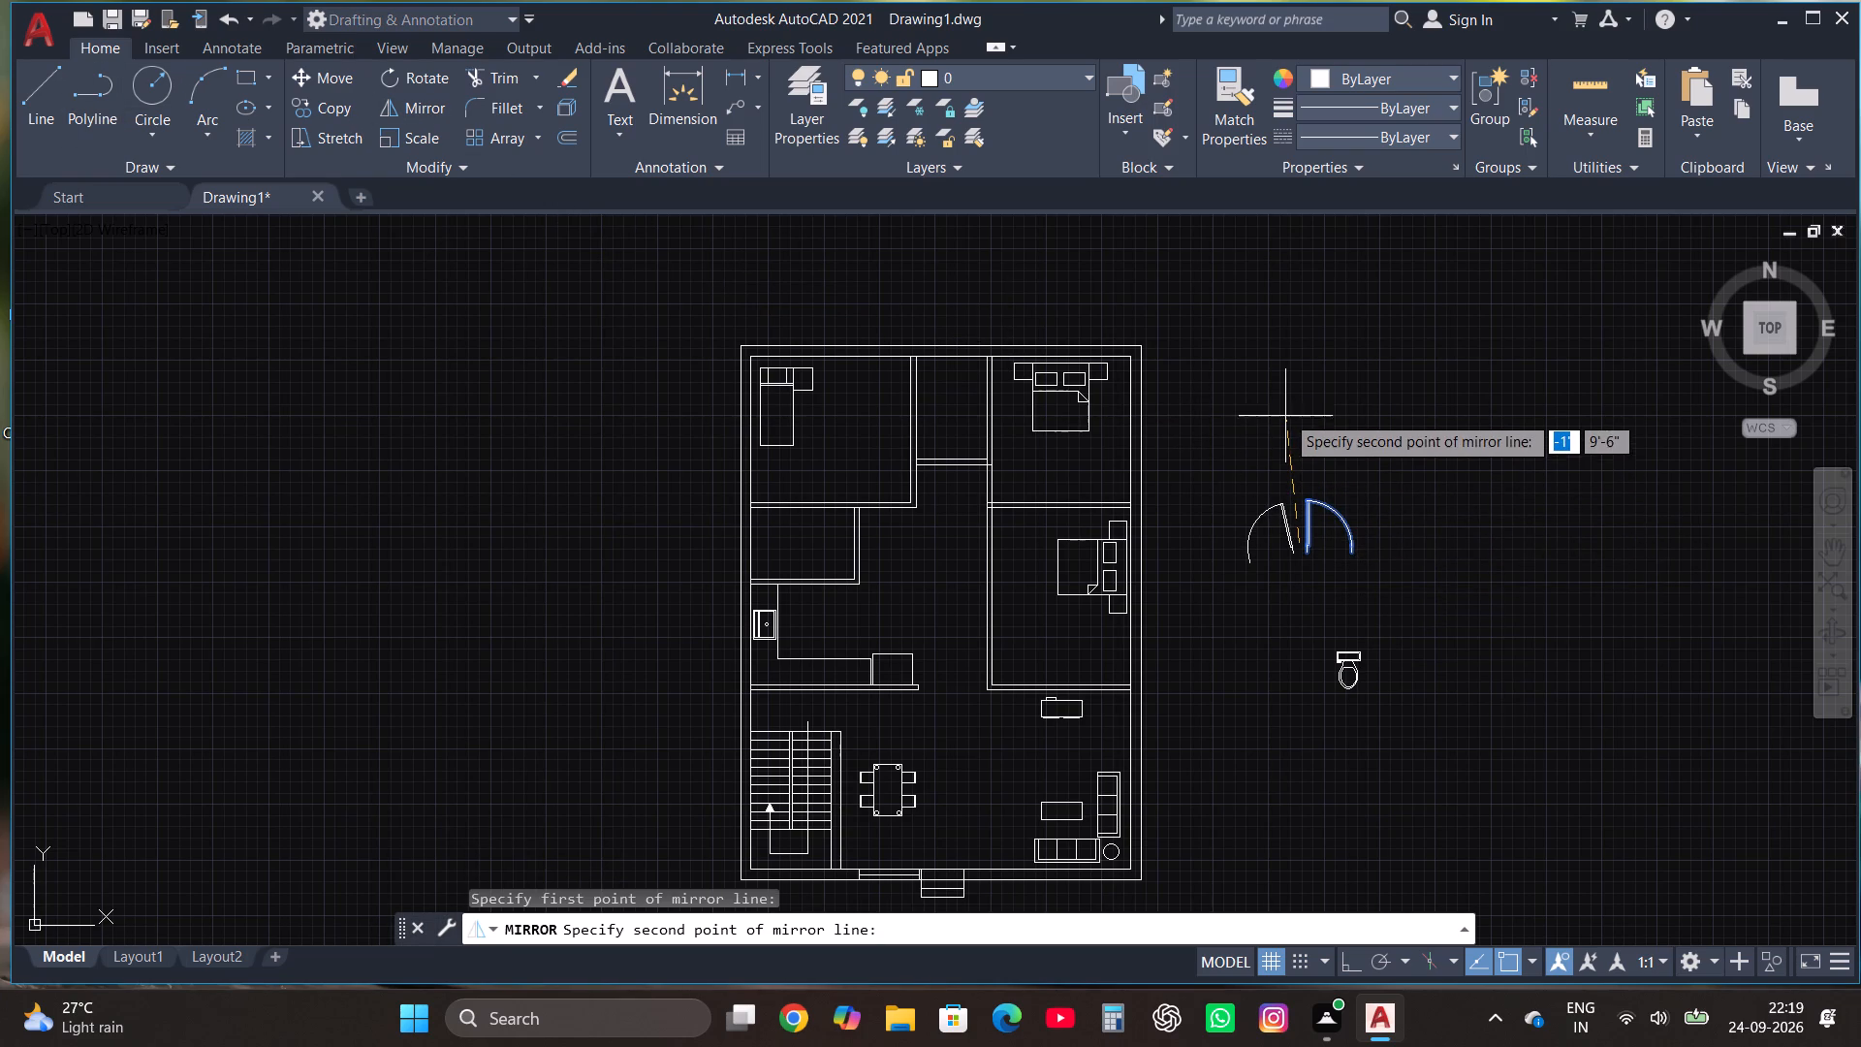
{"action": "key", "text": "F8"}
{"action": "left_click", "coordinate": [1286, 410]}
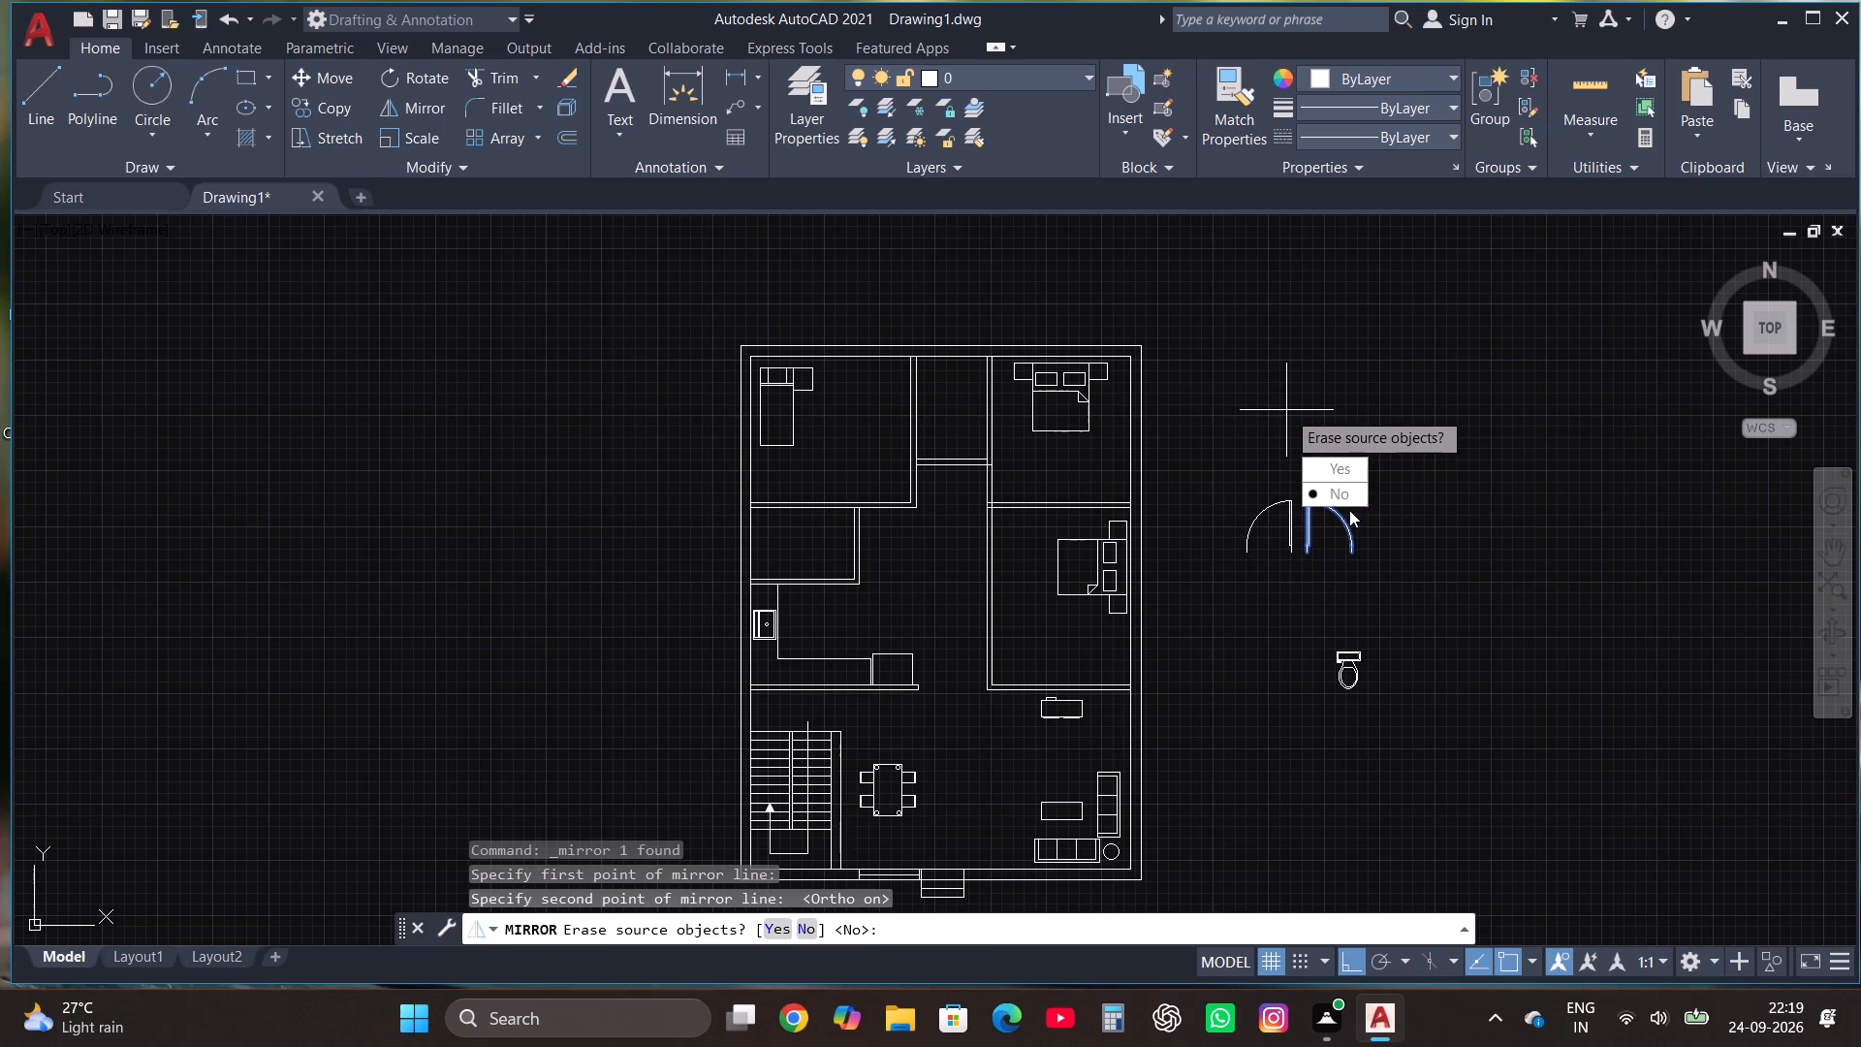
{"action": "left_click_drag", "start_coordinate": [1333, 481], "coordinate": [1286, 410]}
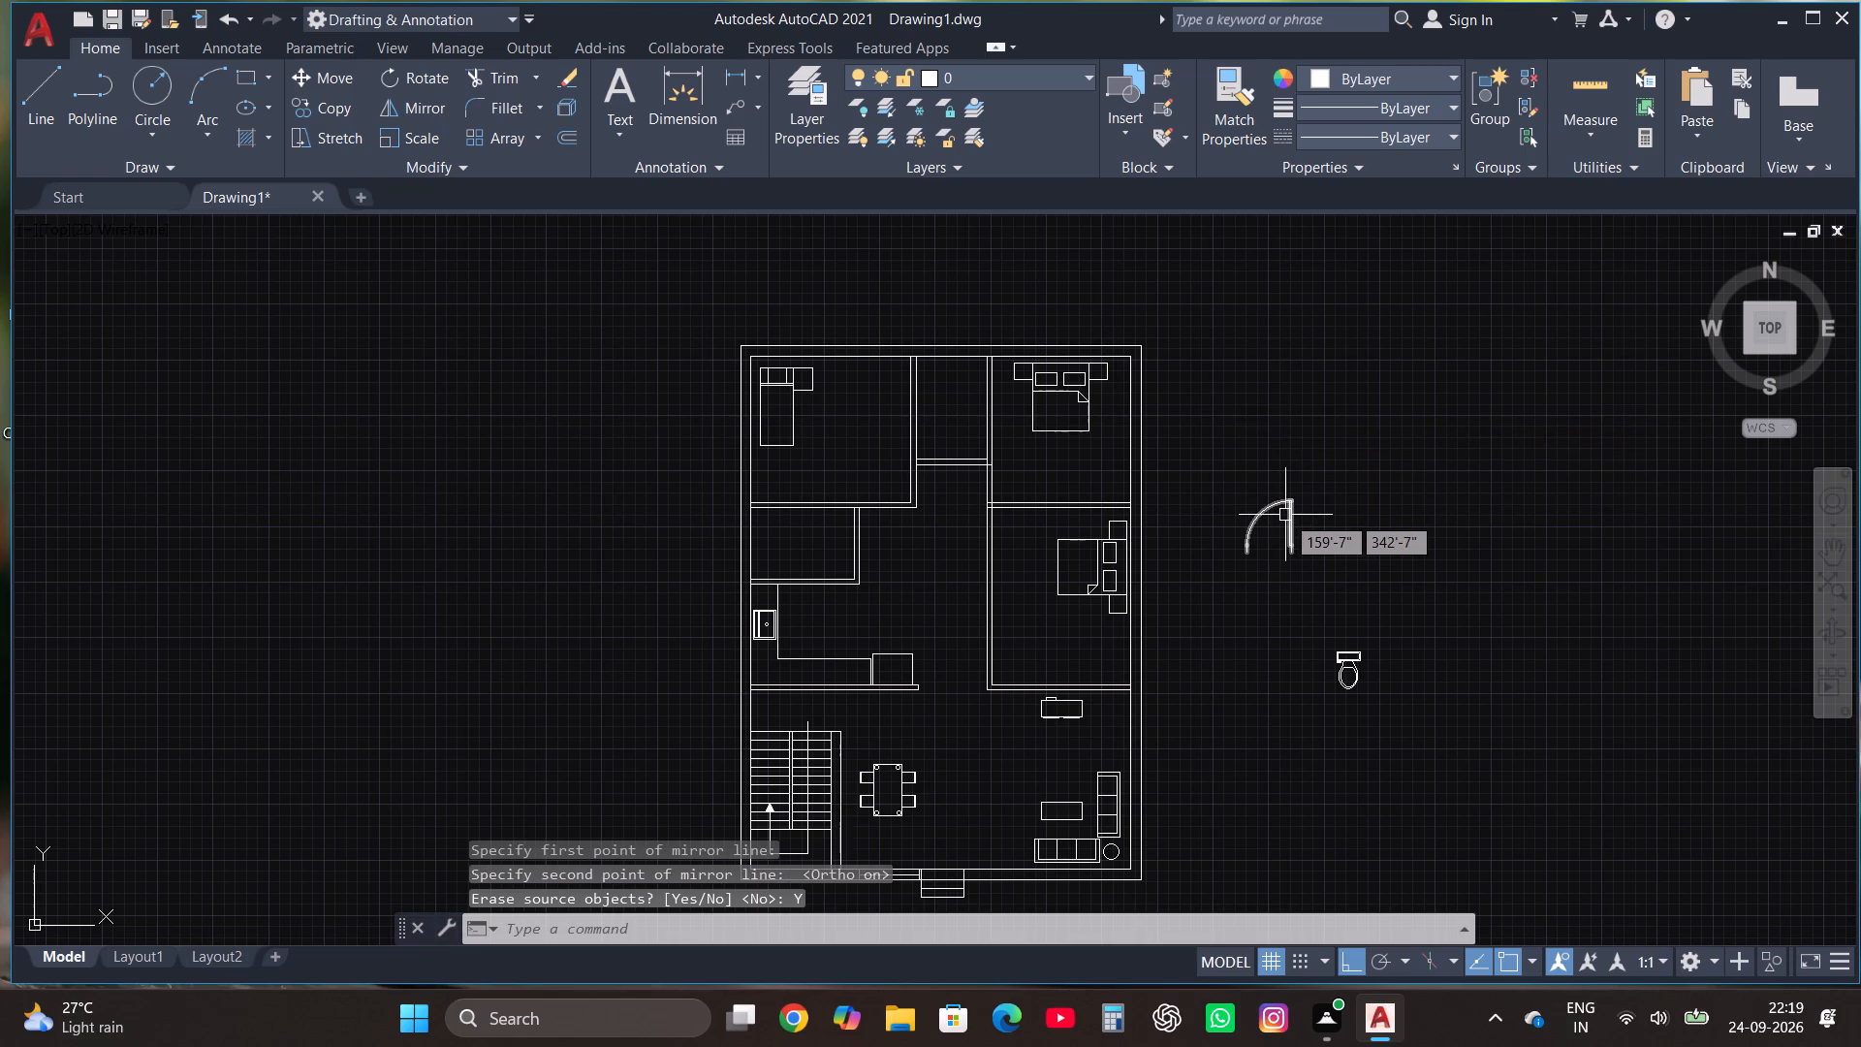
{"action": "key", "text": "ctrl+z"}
Mirror the door block about a vertical line beside its hinge side, keeping the original door.
{"action": "left_click_drag", "start_coordinate": [1327, 534], "coordinate": [1316, 517]}
{"action": "left_click", "coordinate": [1297, 483]}
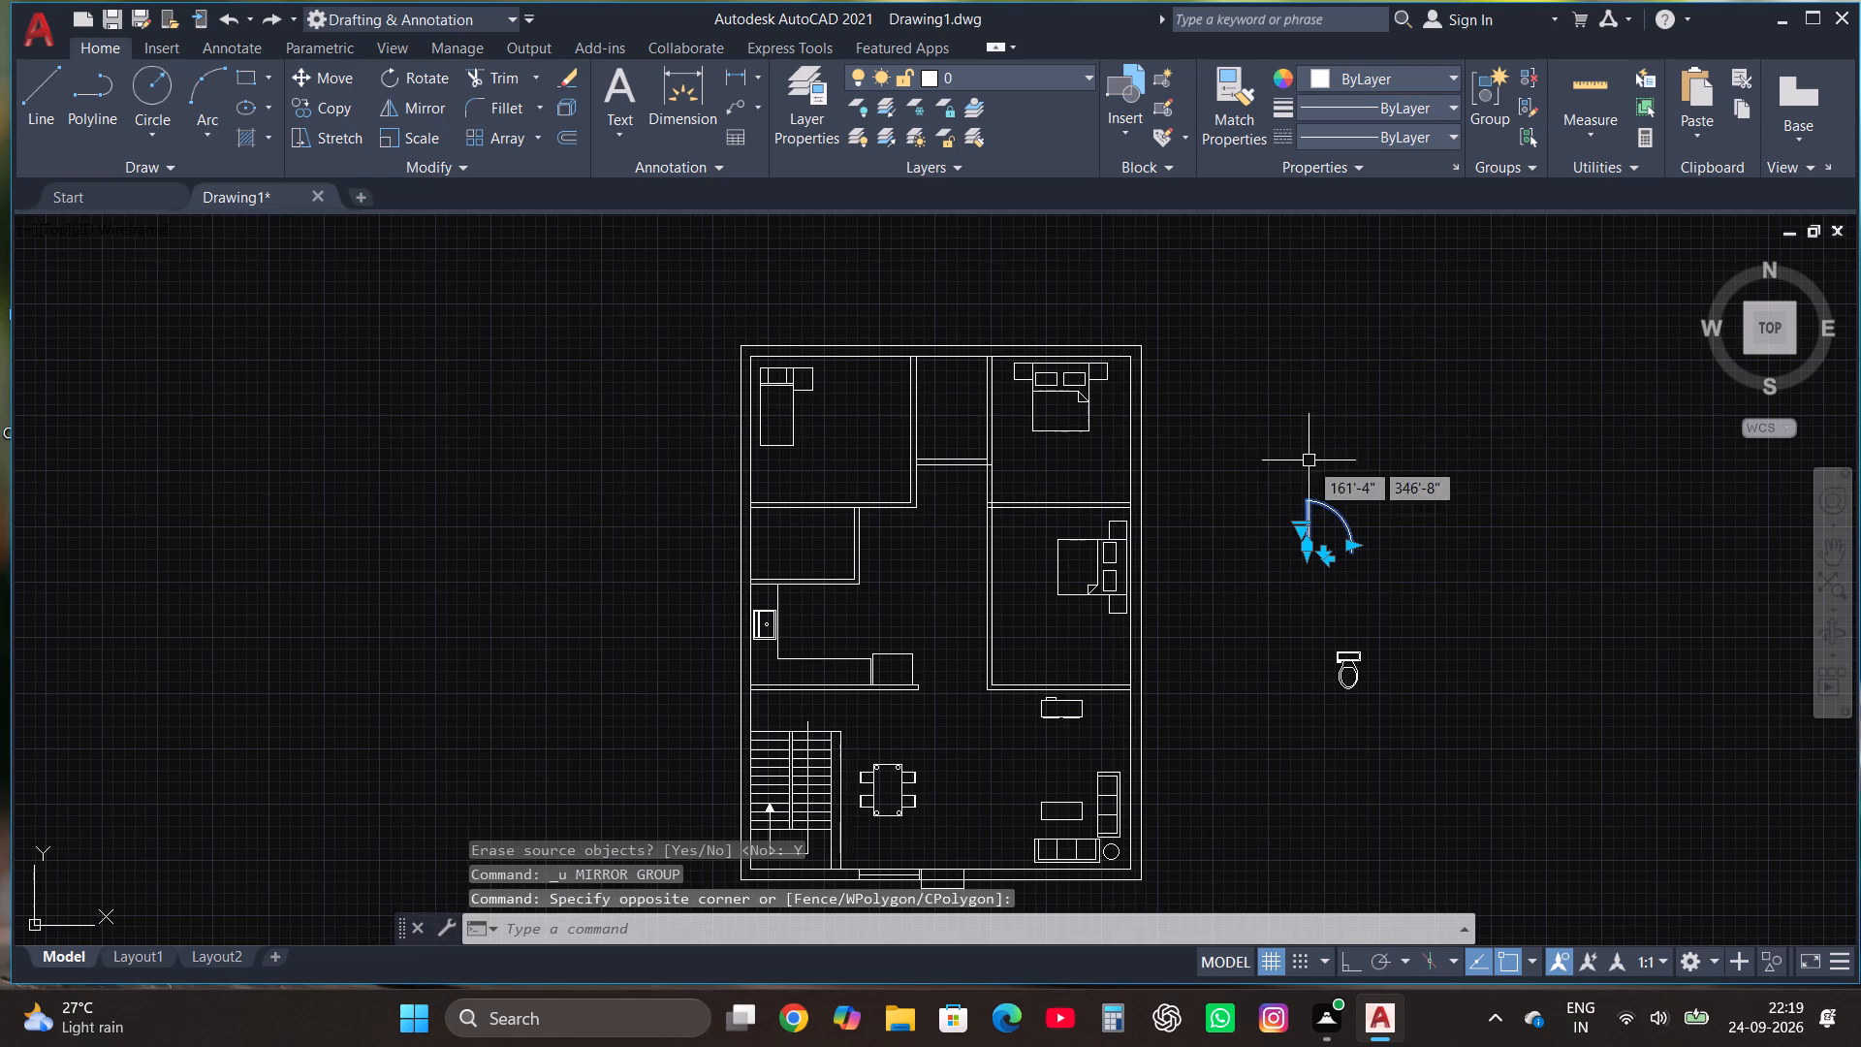
{"action": "left_click", "coordinate": [411, 106]}
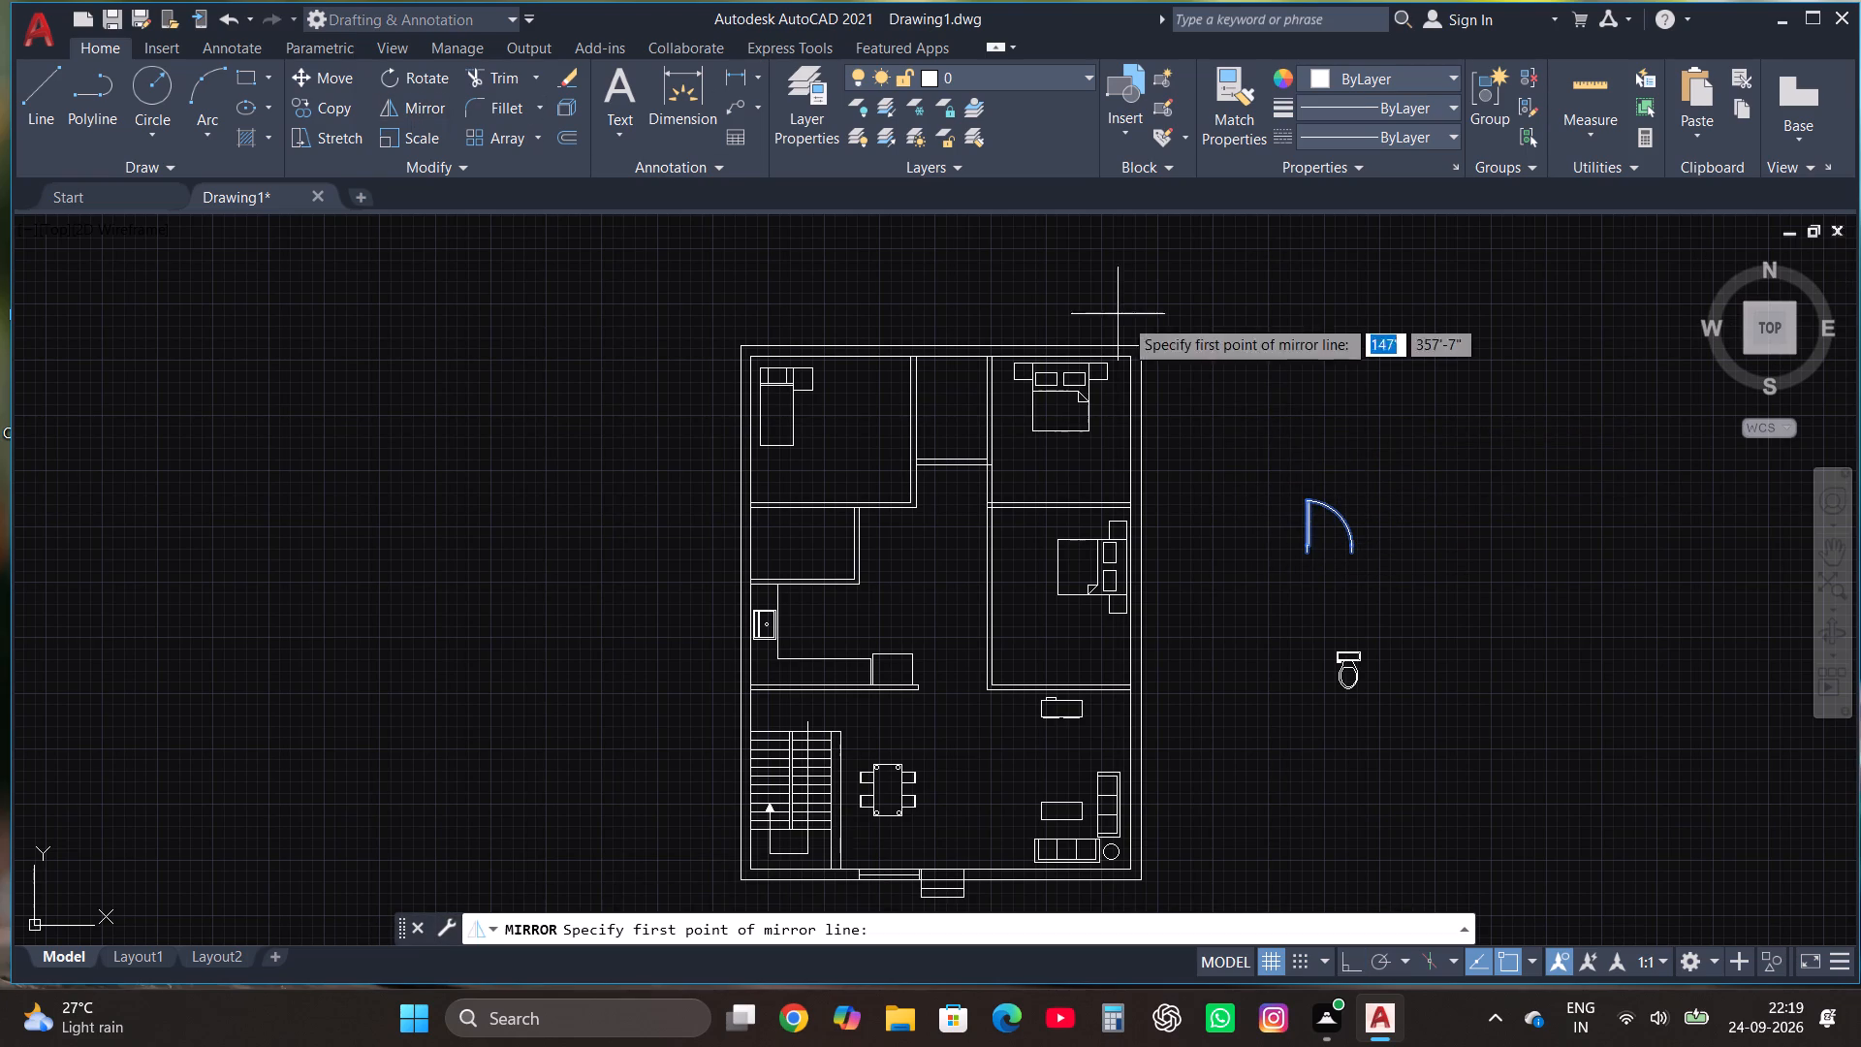
{"action": "left_click", "coordinate": [1284, 533]}
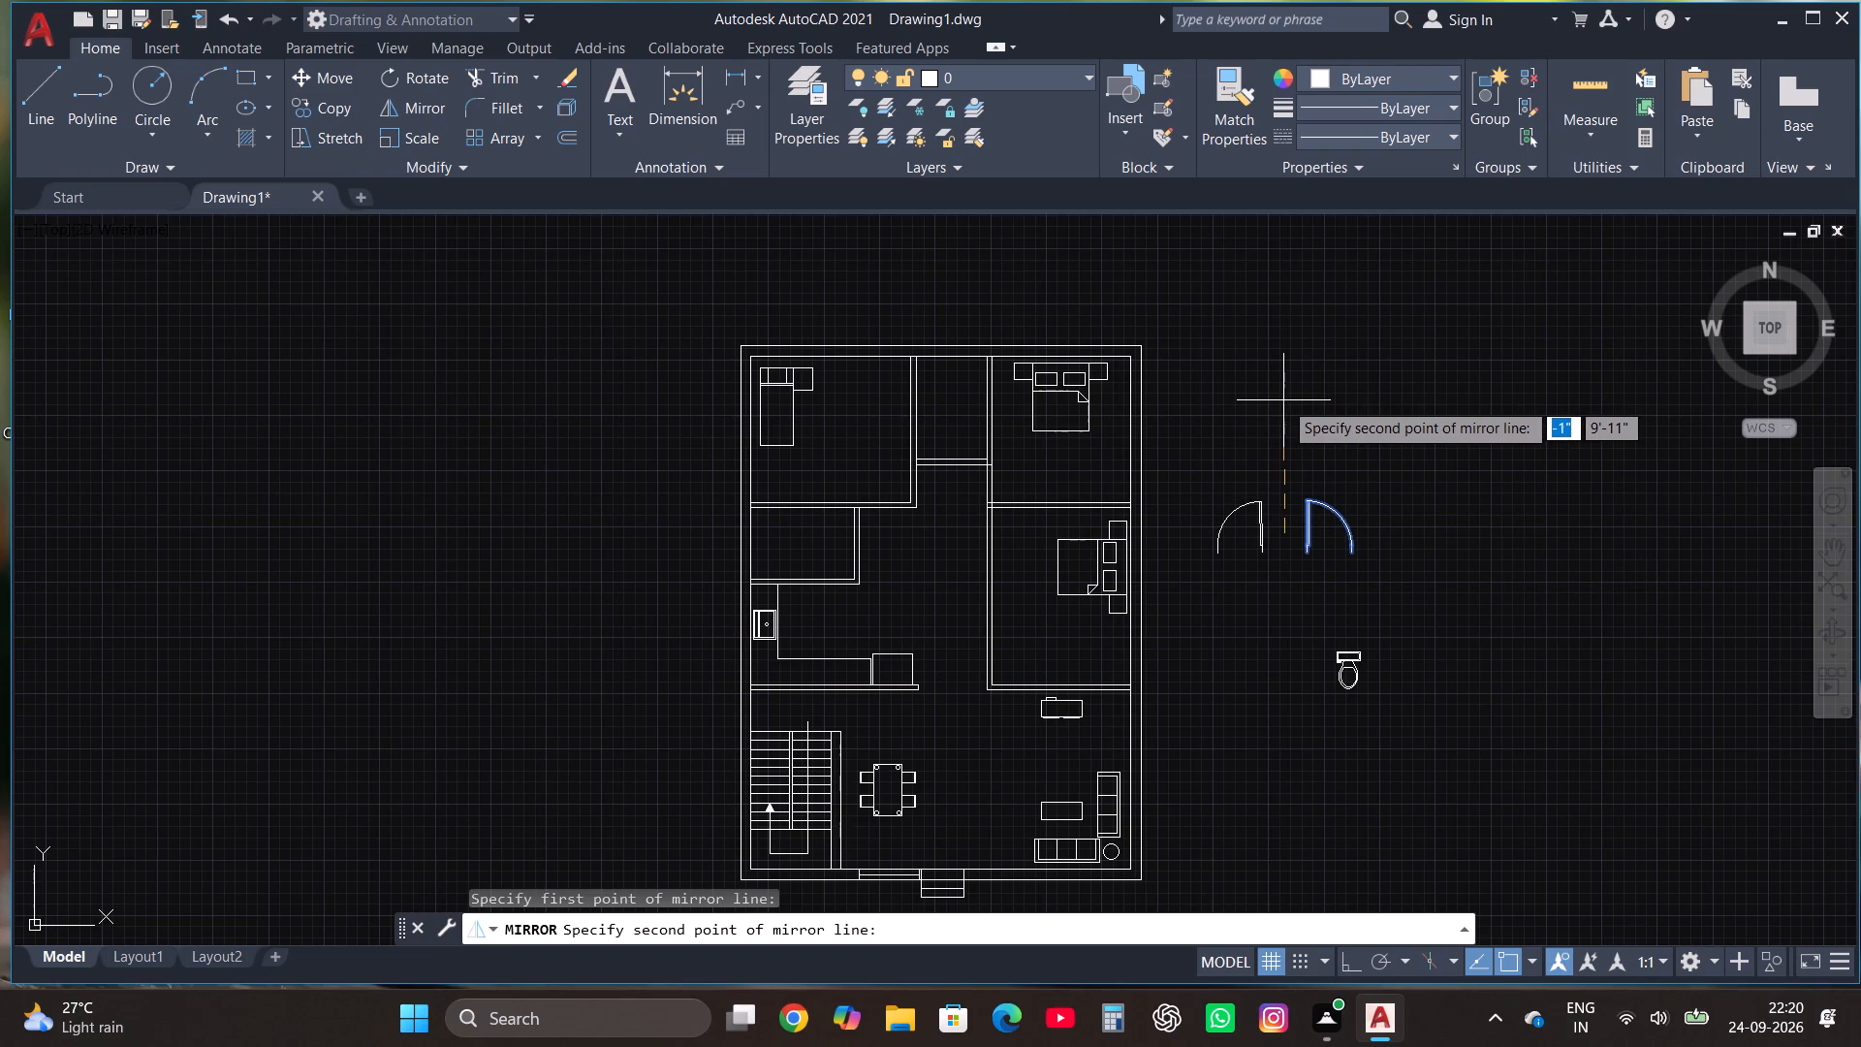
{"action": "key", "text": "F8"}
{"action": "left_click", "coordinate": [1283, 398]}
{"action": "left_click_drag", "start_coordinate": [1335, 477], "coordinate": [1280, 397]}
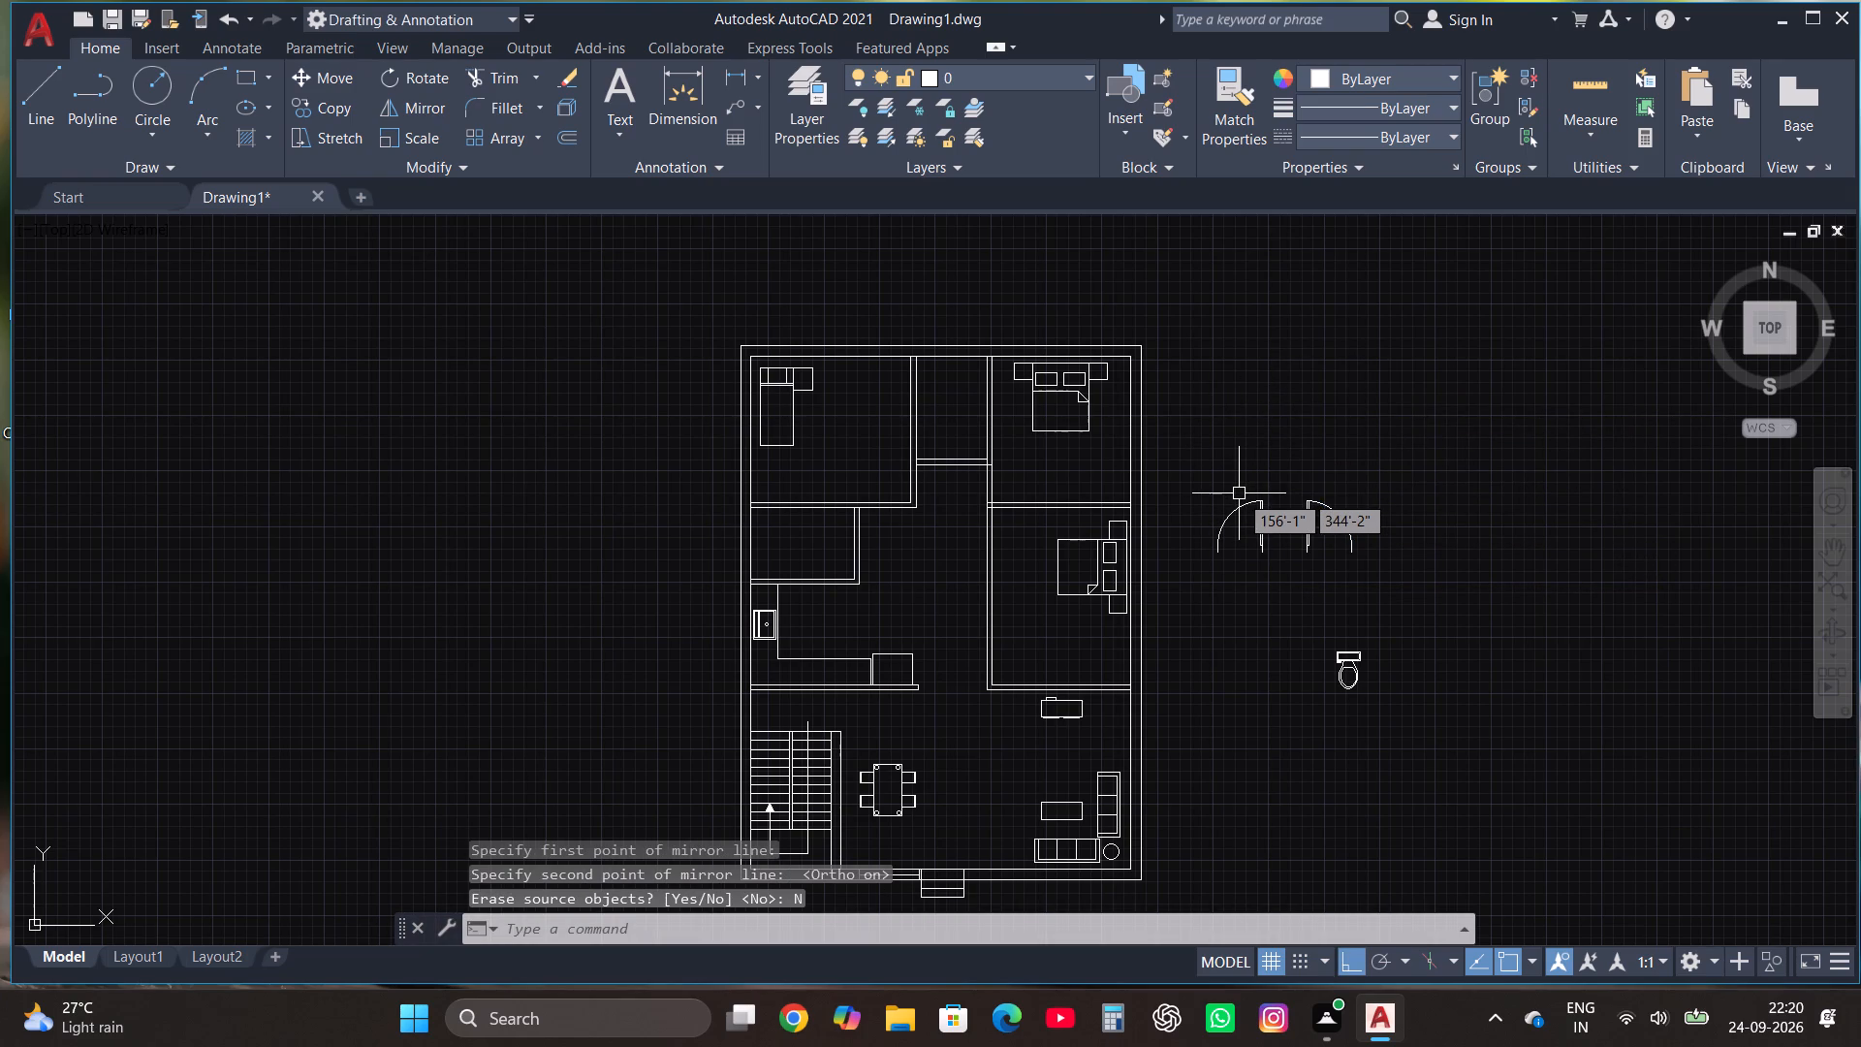
Copy the mirrored door about 16' straight down, outside the plan below the door pair.
{"action": "left_click", "coordinate": [1259, 555]}
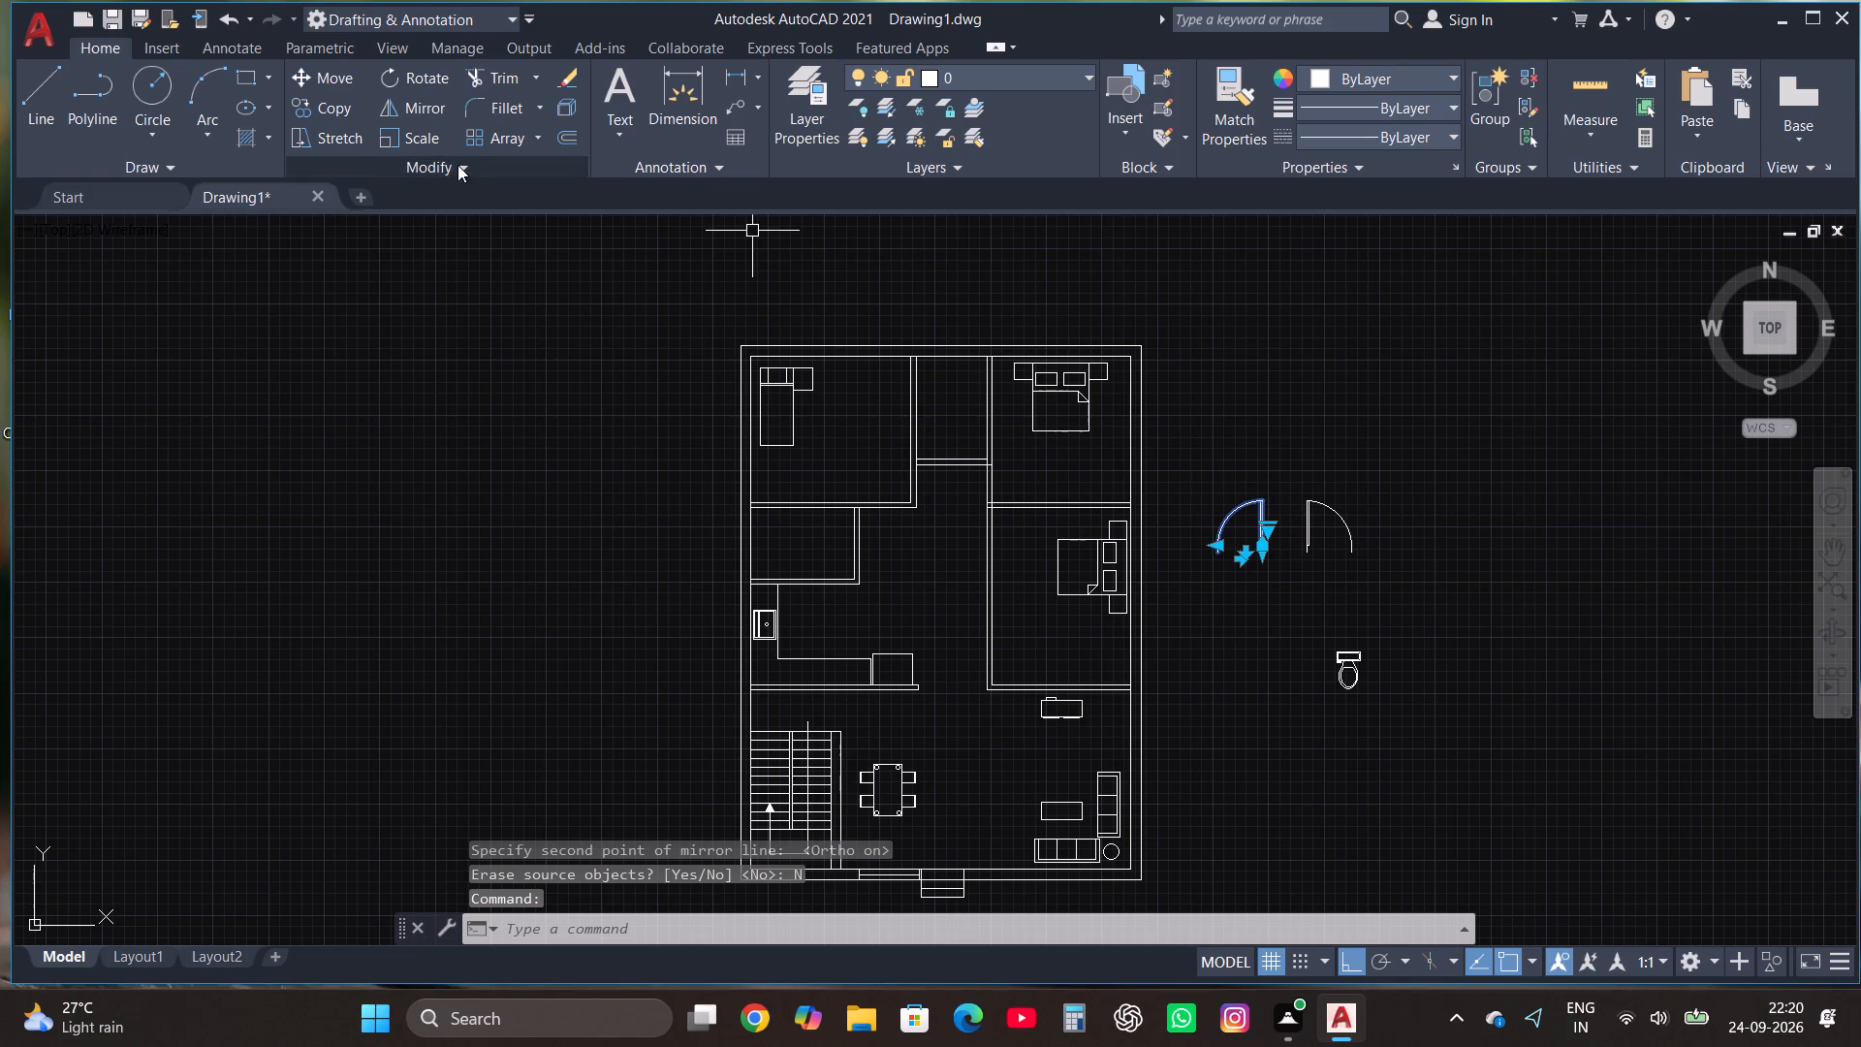
{"action": "left_click", "coordinate": [331, 114]}
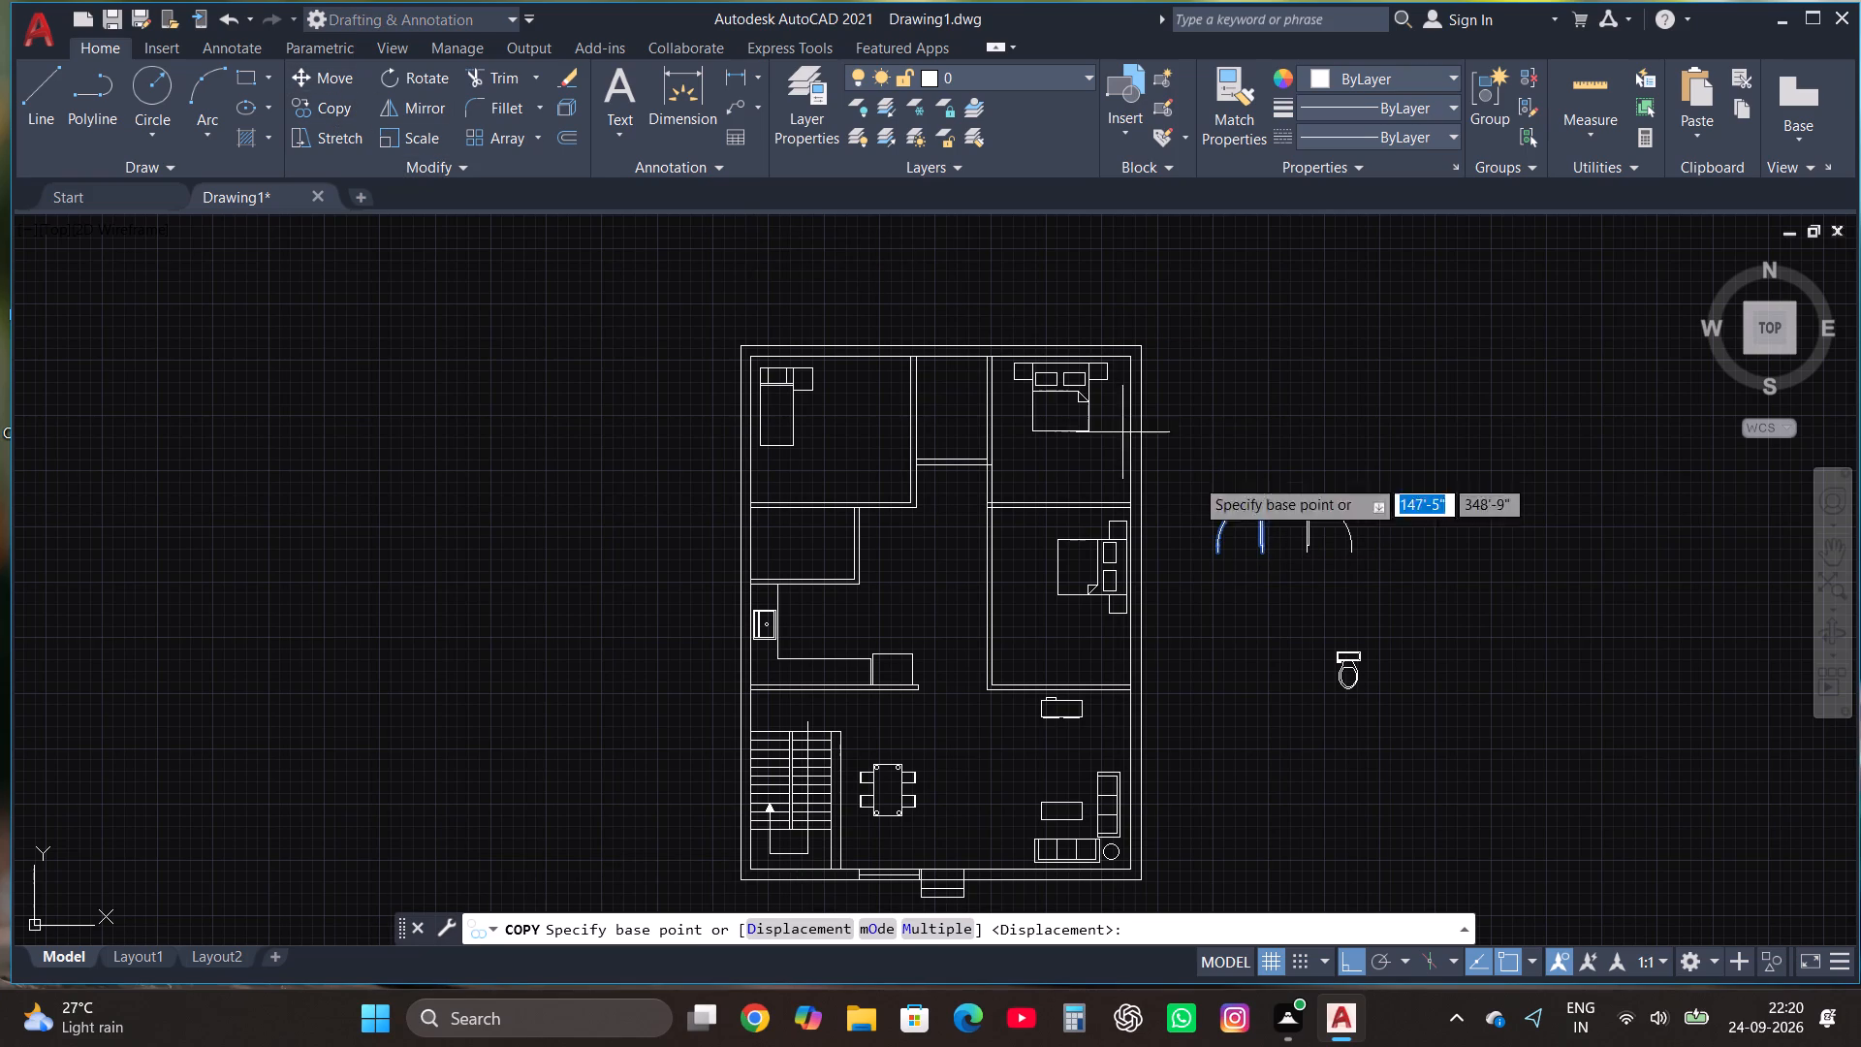
{"action": "left_click", "coordinate": [1269, 567]}
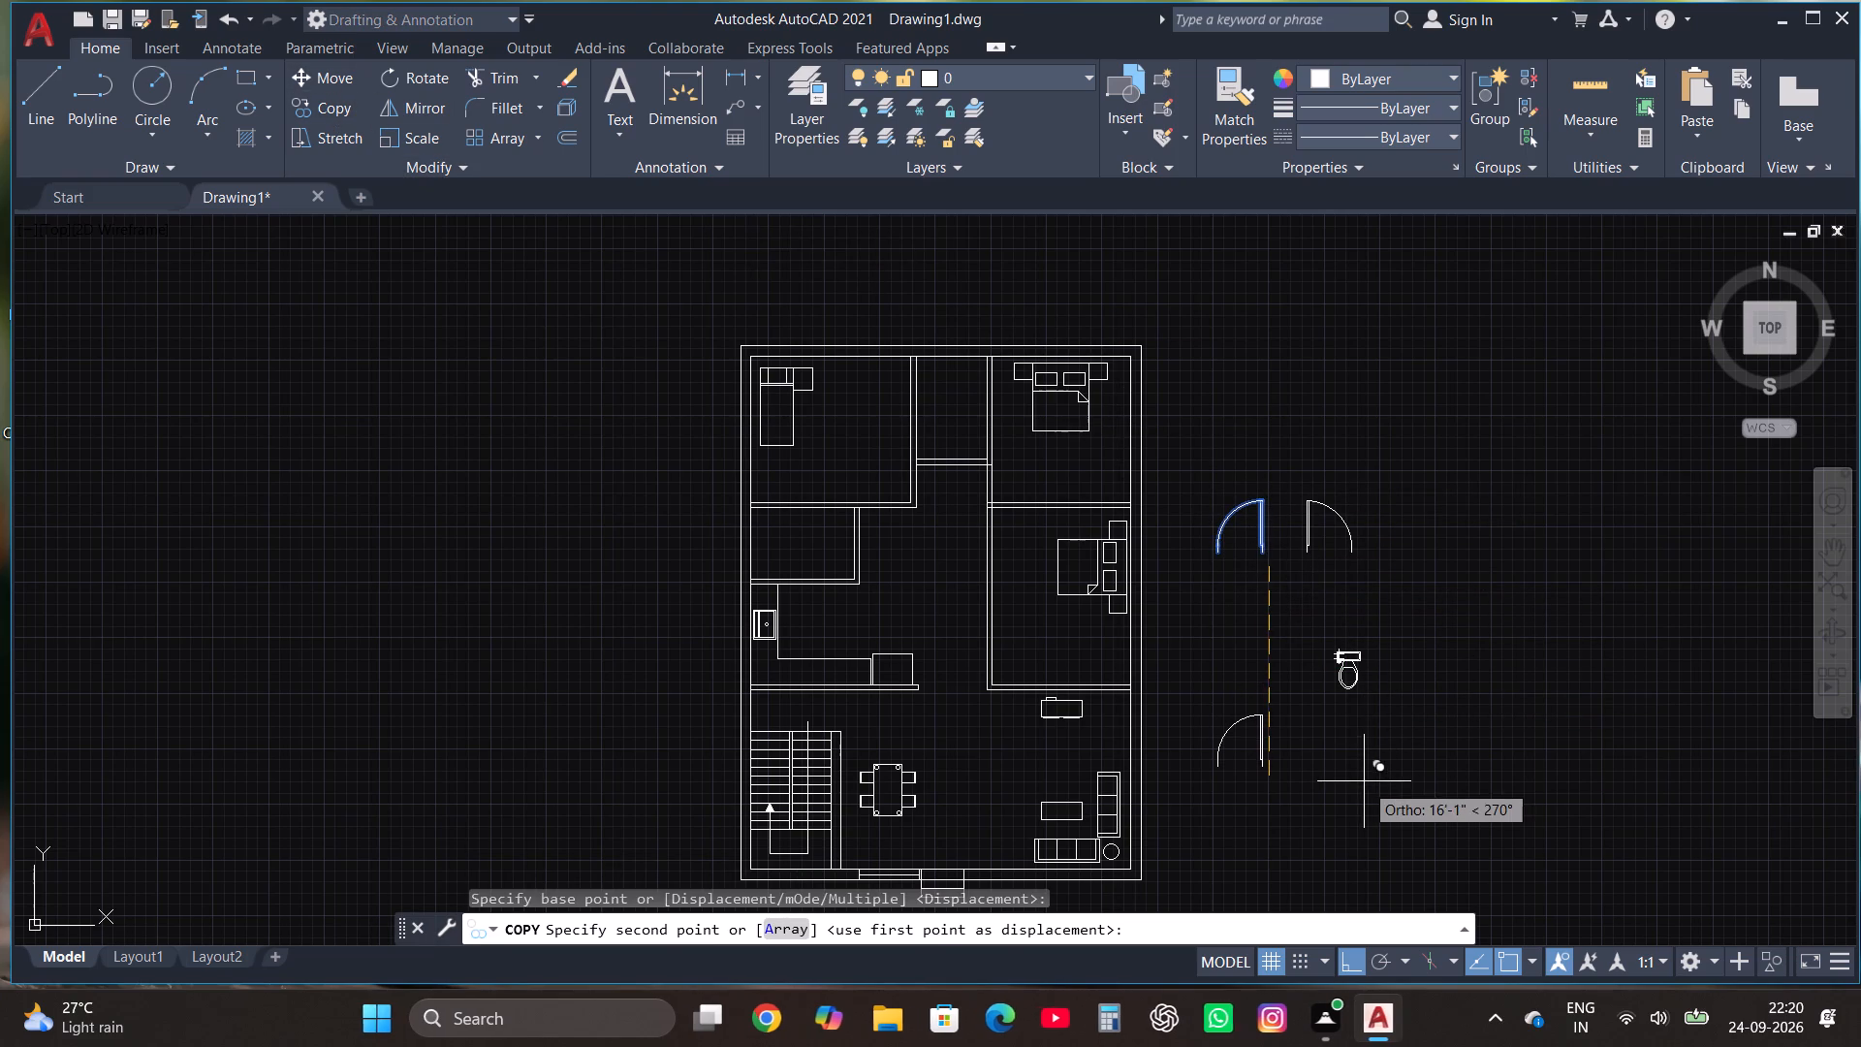
{"action": "left_click", "coordinate": [1362, 781]}
Rotate the copied lower door 90° counterclockwise so its leaf lies horizontal.
{"action": "left_click", "coordinate": [1295, 796]}
{"action": "left_click", "coordinate": [1214, 704]}
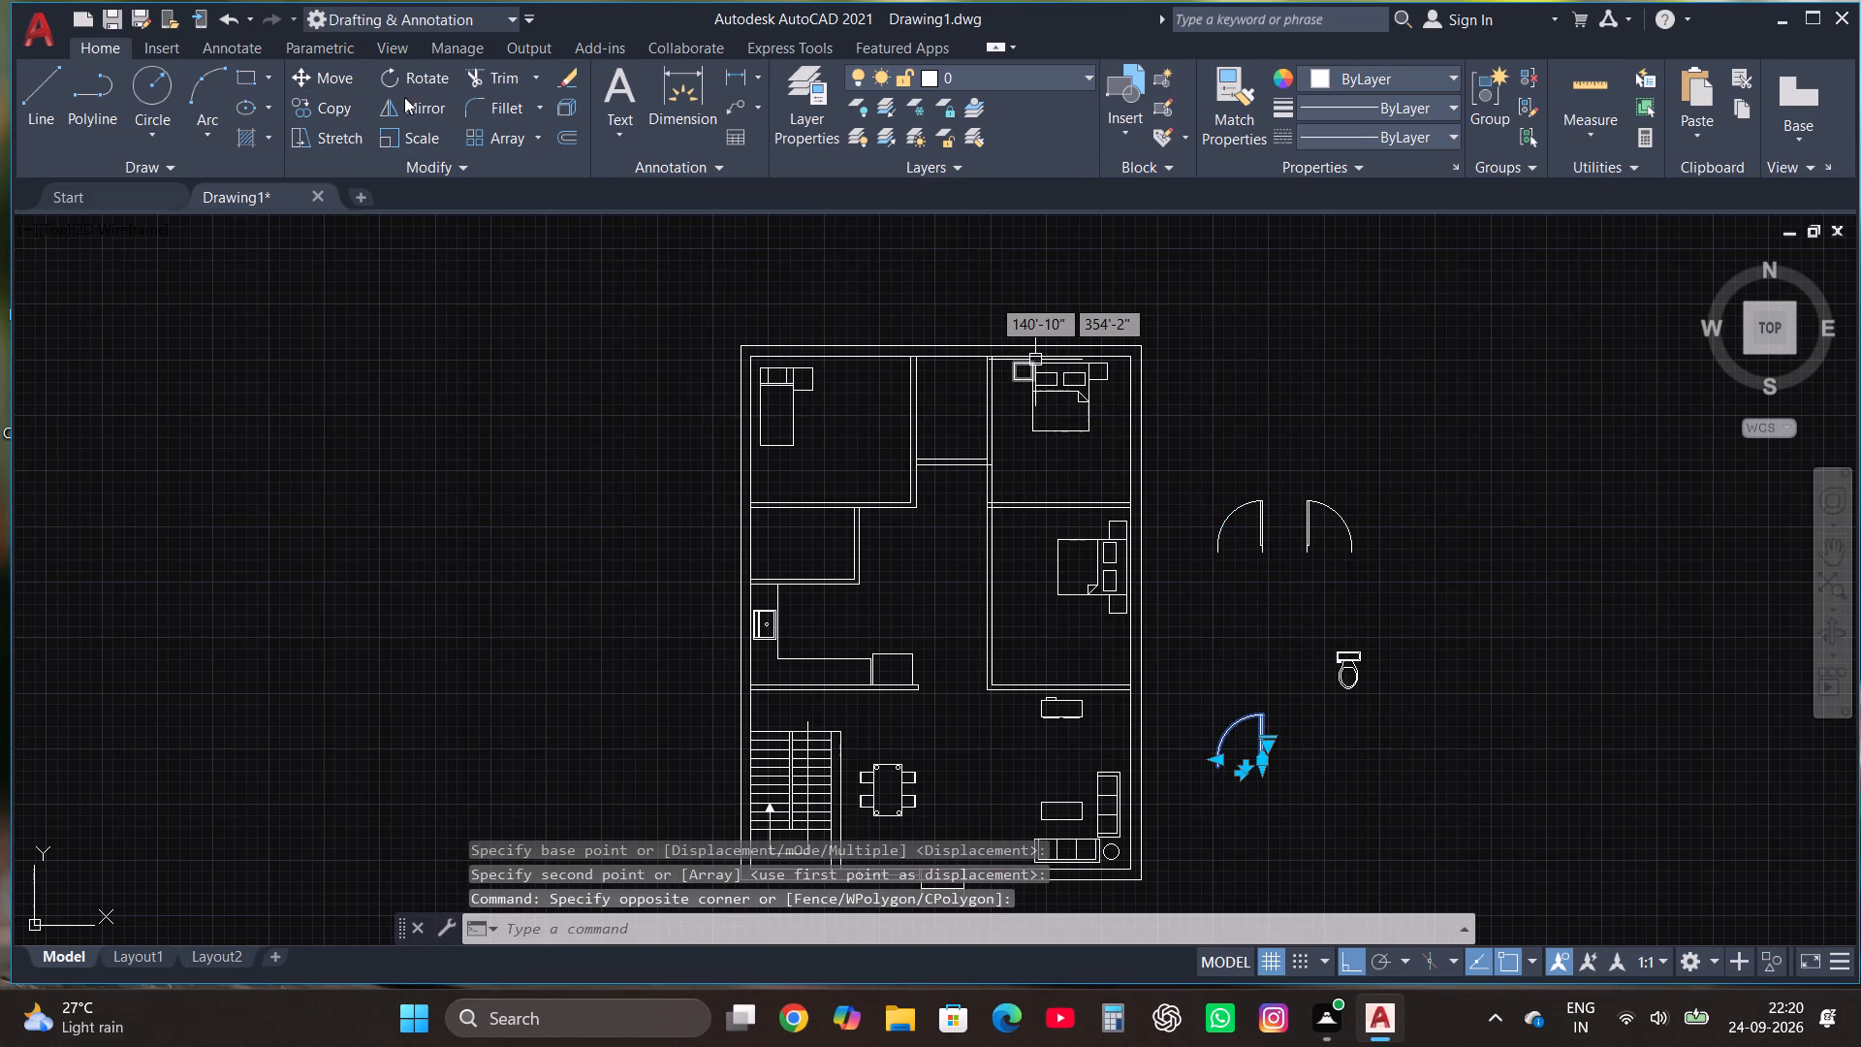
{"action": "left_click", "coordinate": [400, 76]}
{"action": "left_click", "coordinate": [1245, 770]}
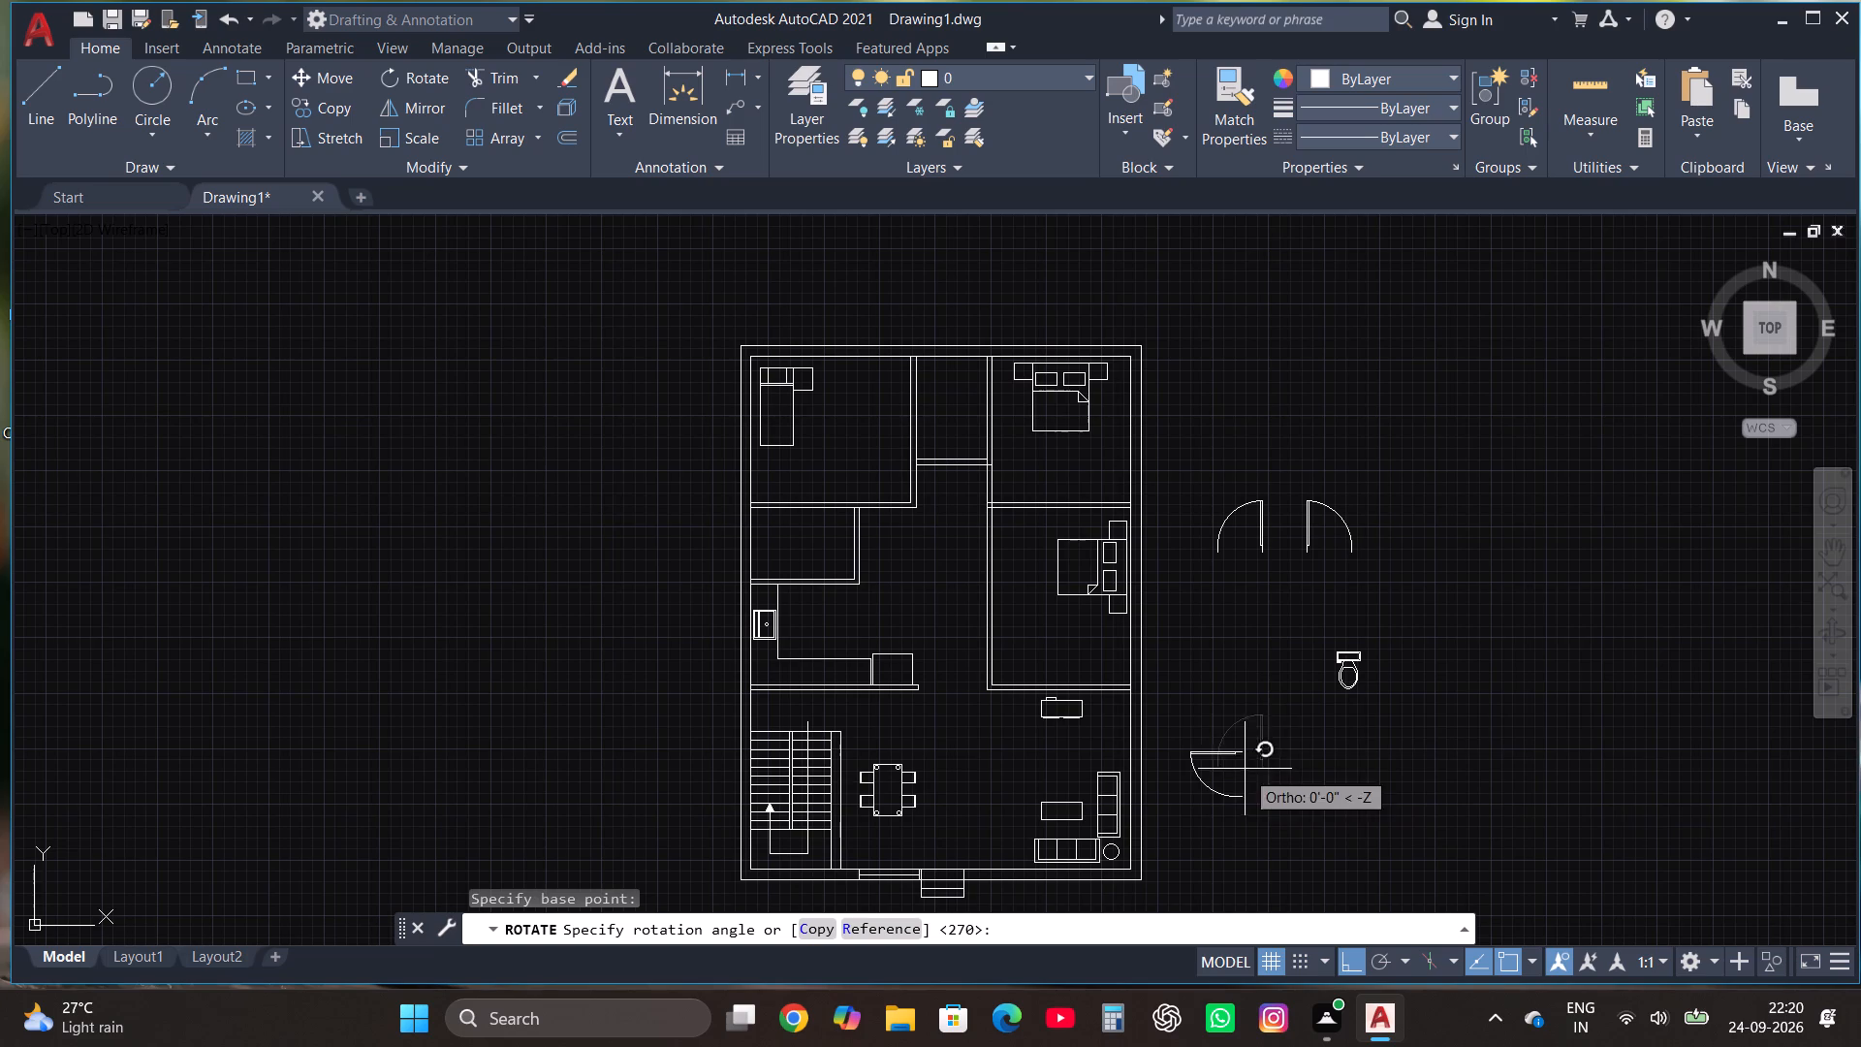
{"action": "left_click", "coordinate": [1229, 687]}
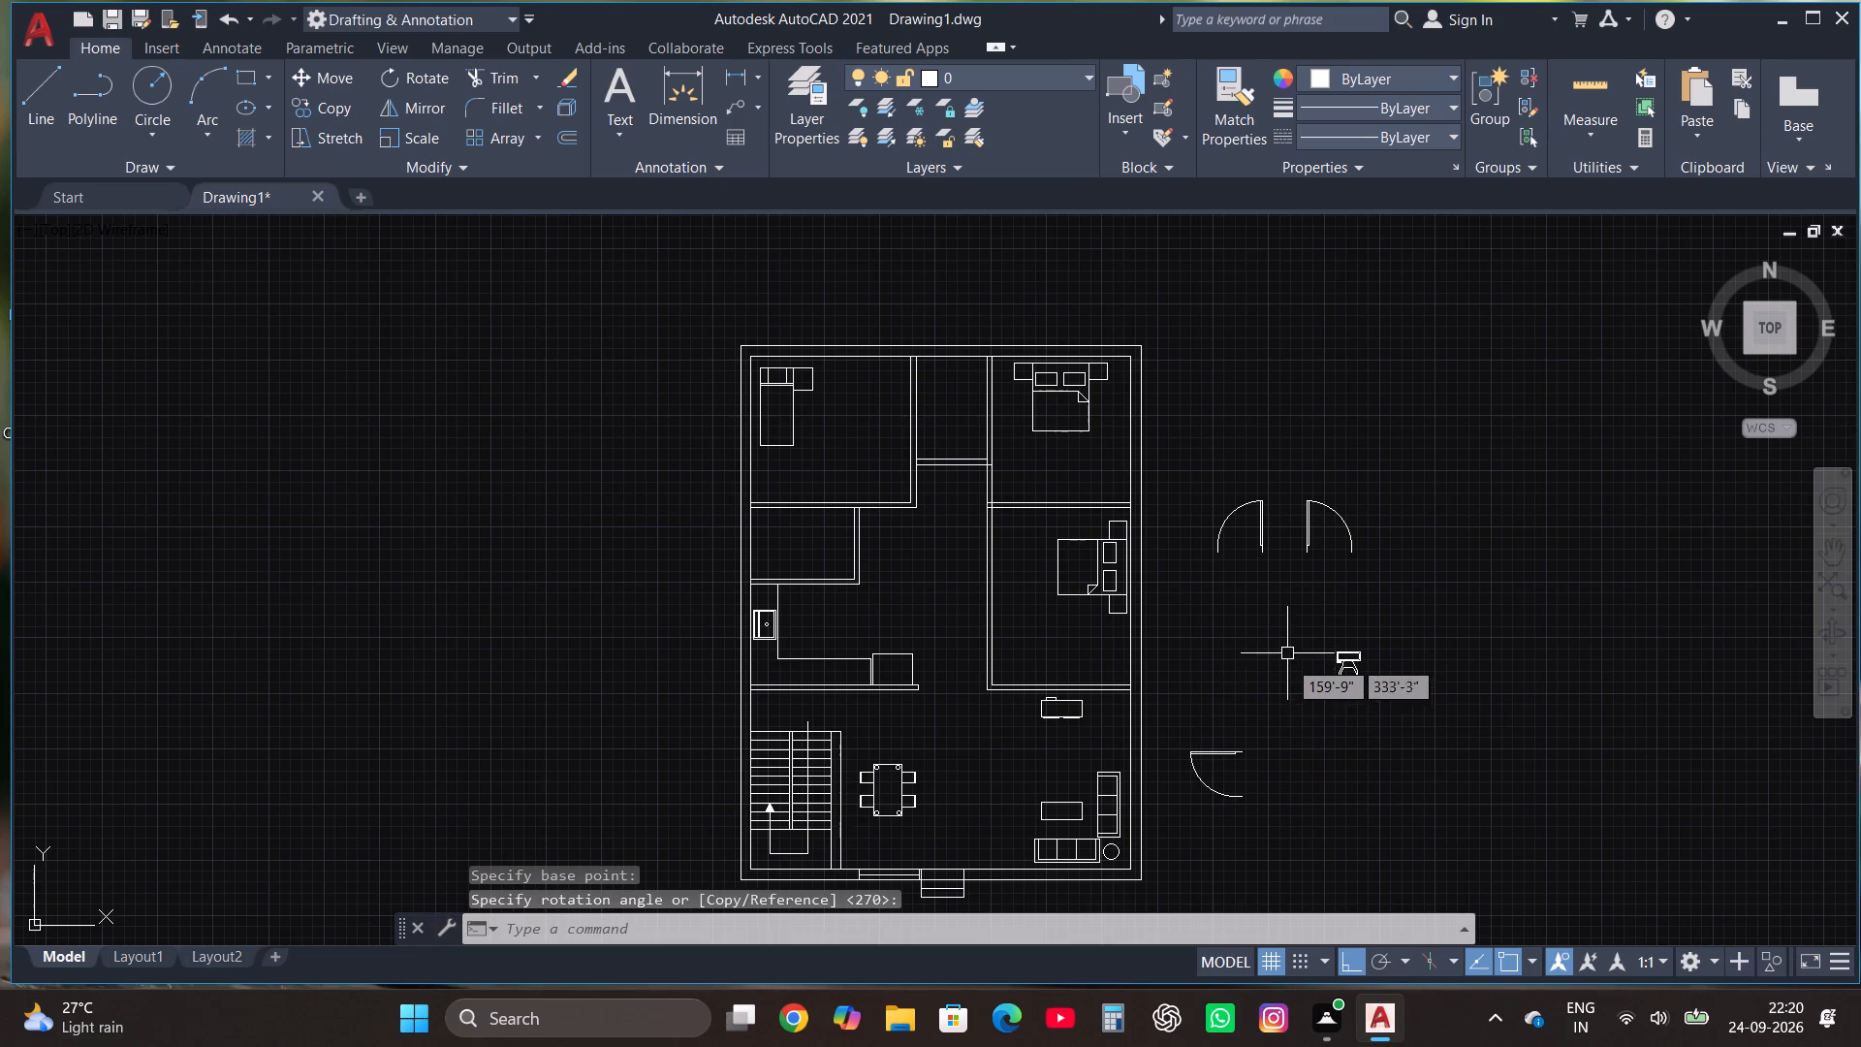
Mirror the rotated door about a vertical line on its hinge side, keeping the original.
{"action": "left_click", "coordinate": [1259, 761]}
{"action": "left_click", "coordinate": [1216, 724]}
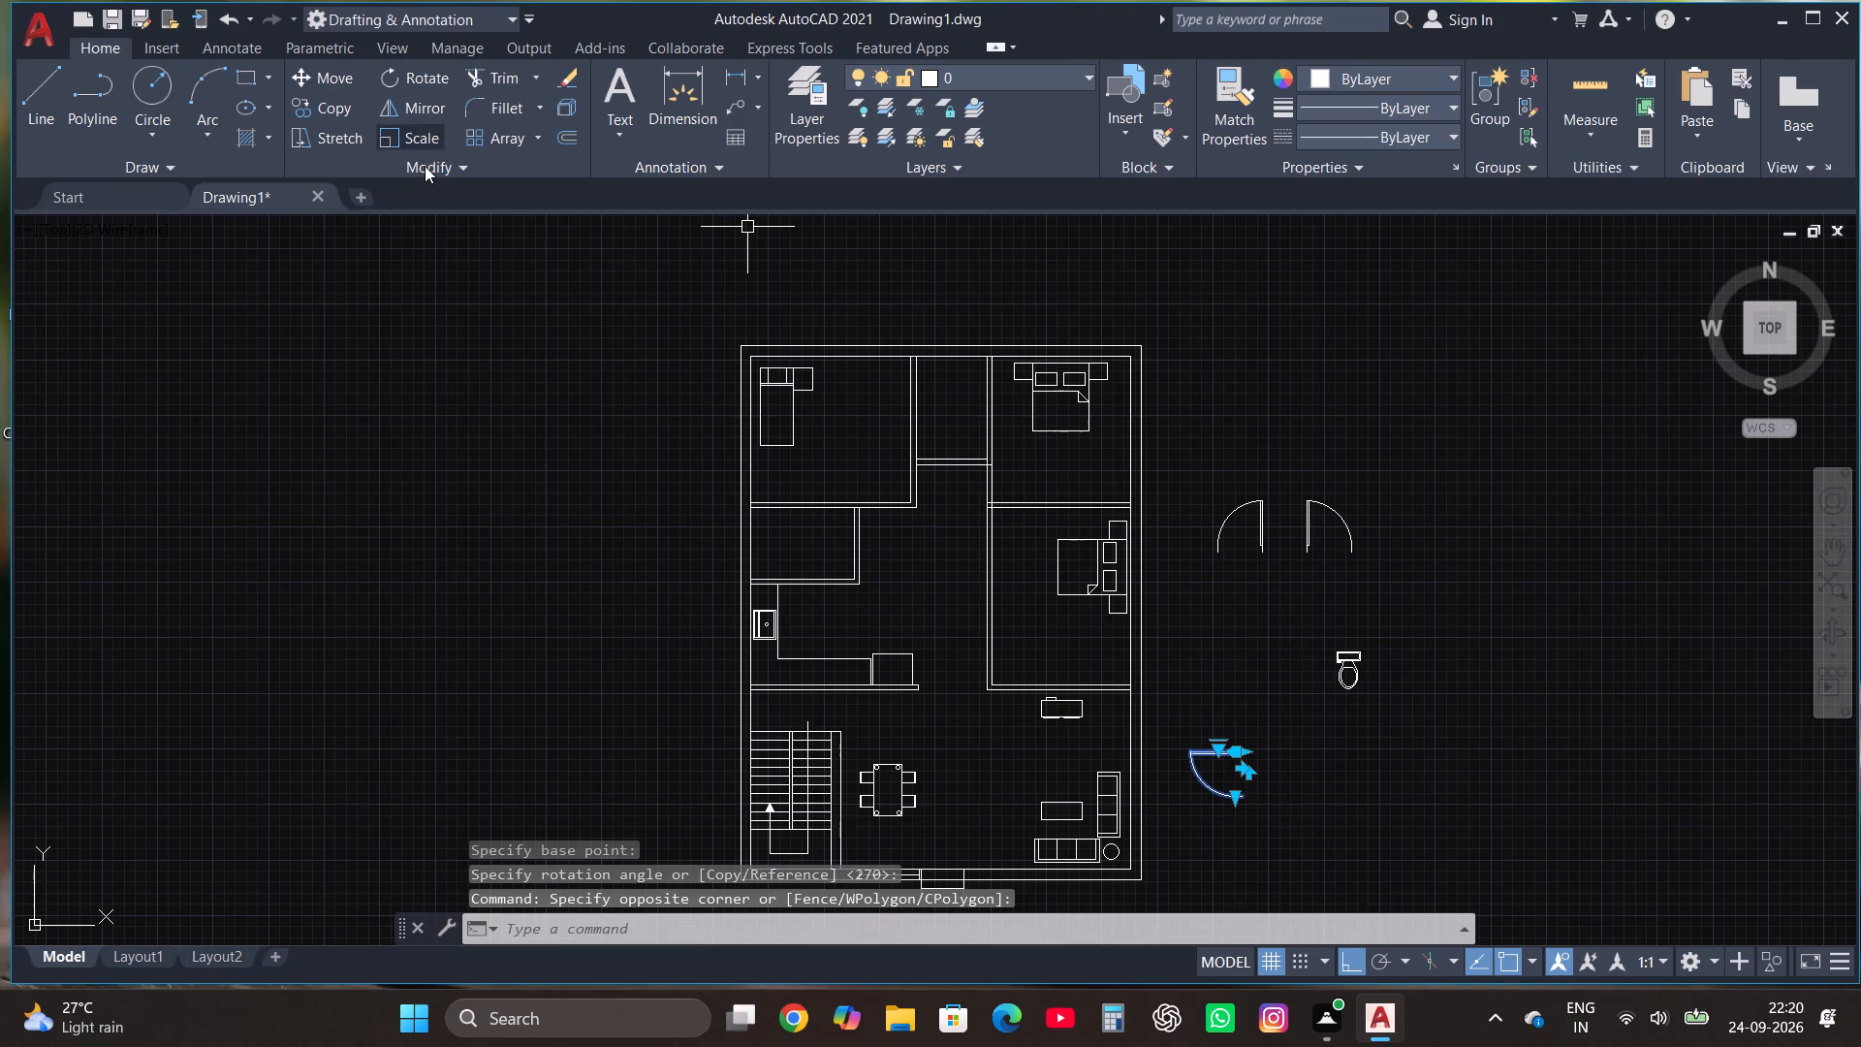
{"action": "left_click", "coordinate": [428, 102]}
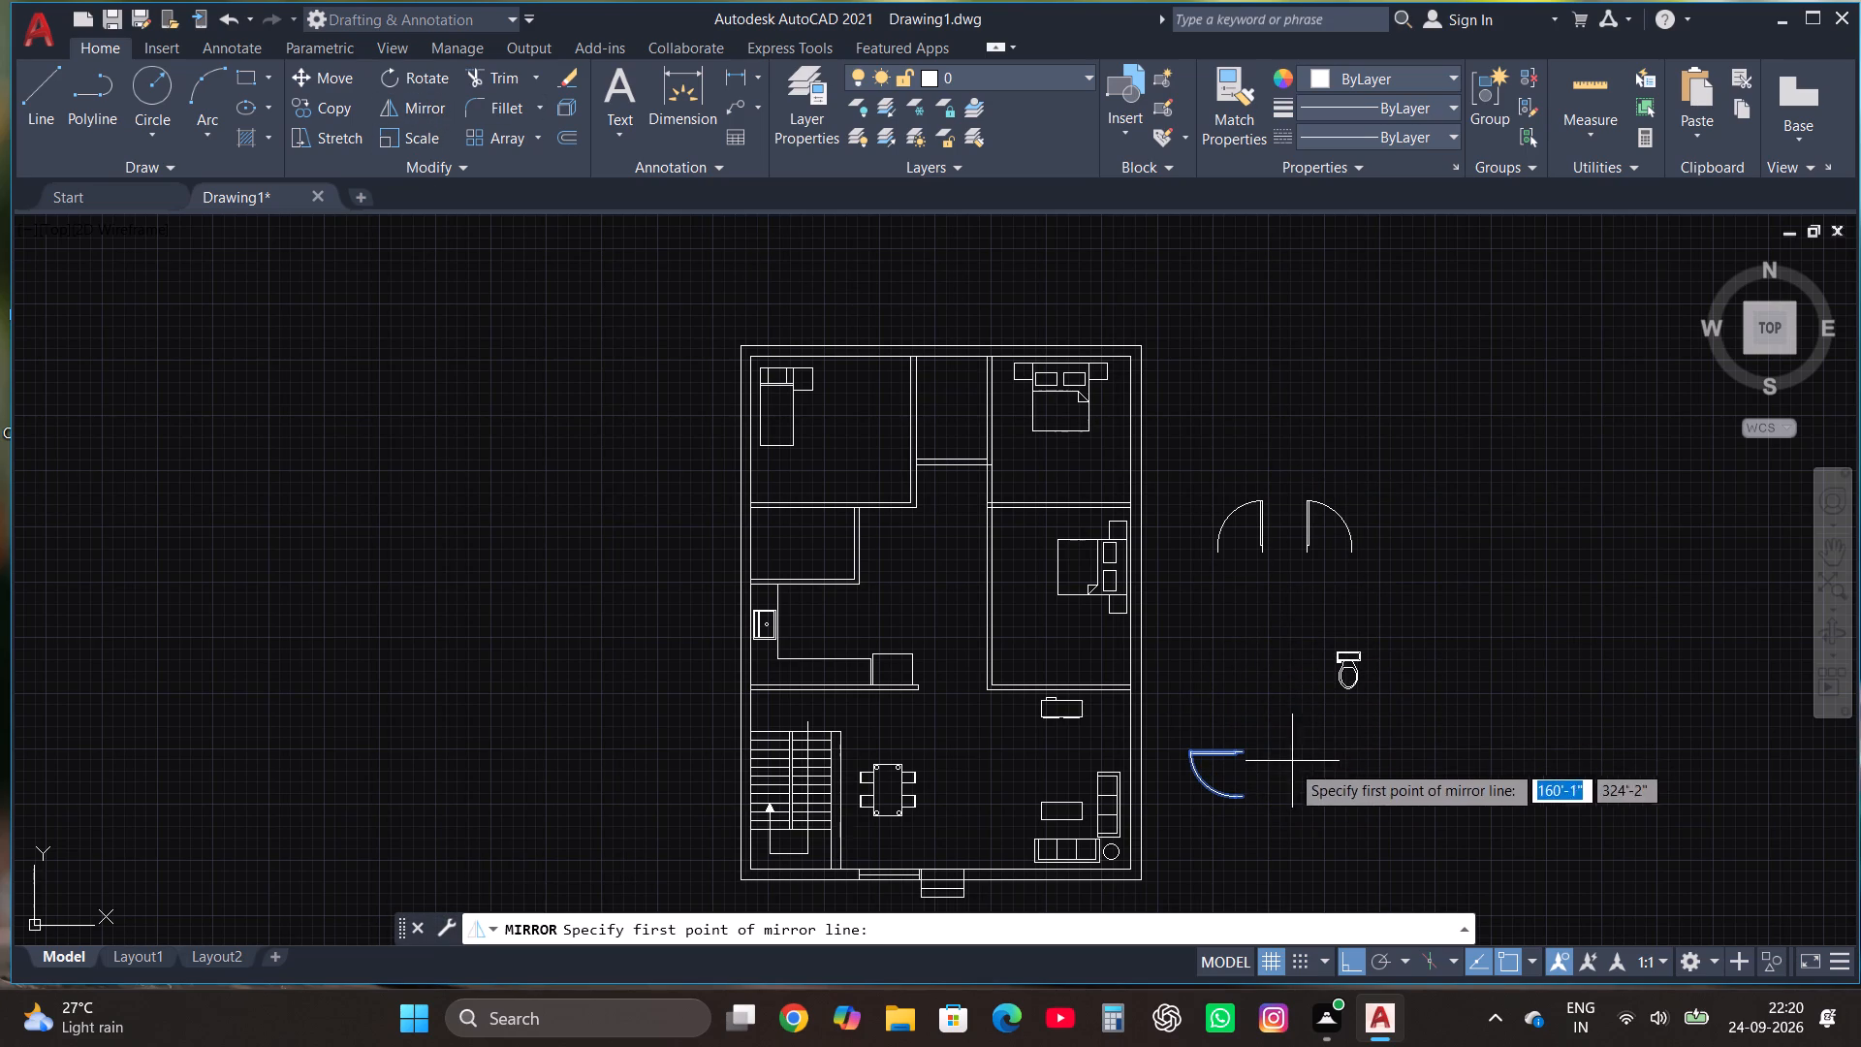
{"action": "left_click", "coordinate": [1290, 758]}
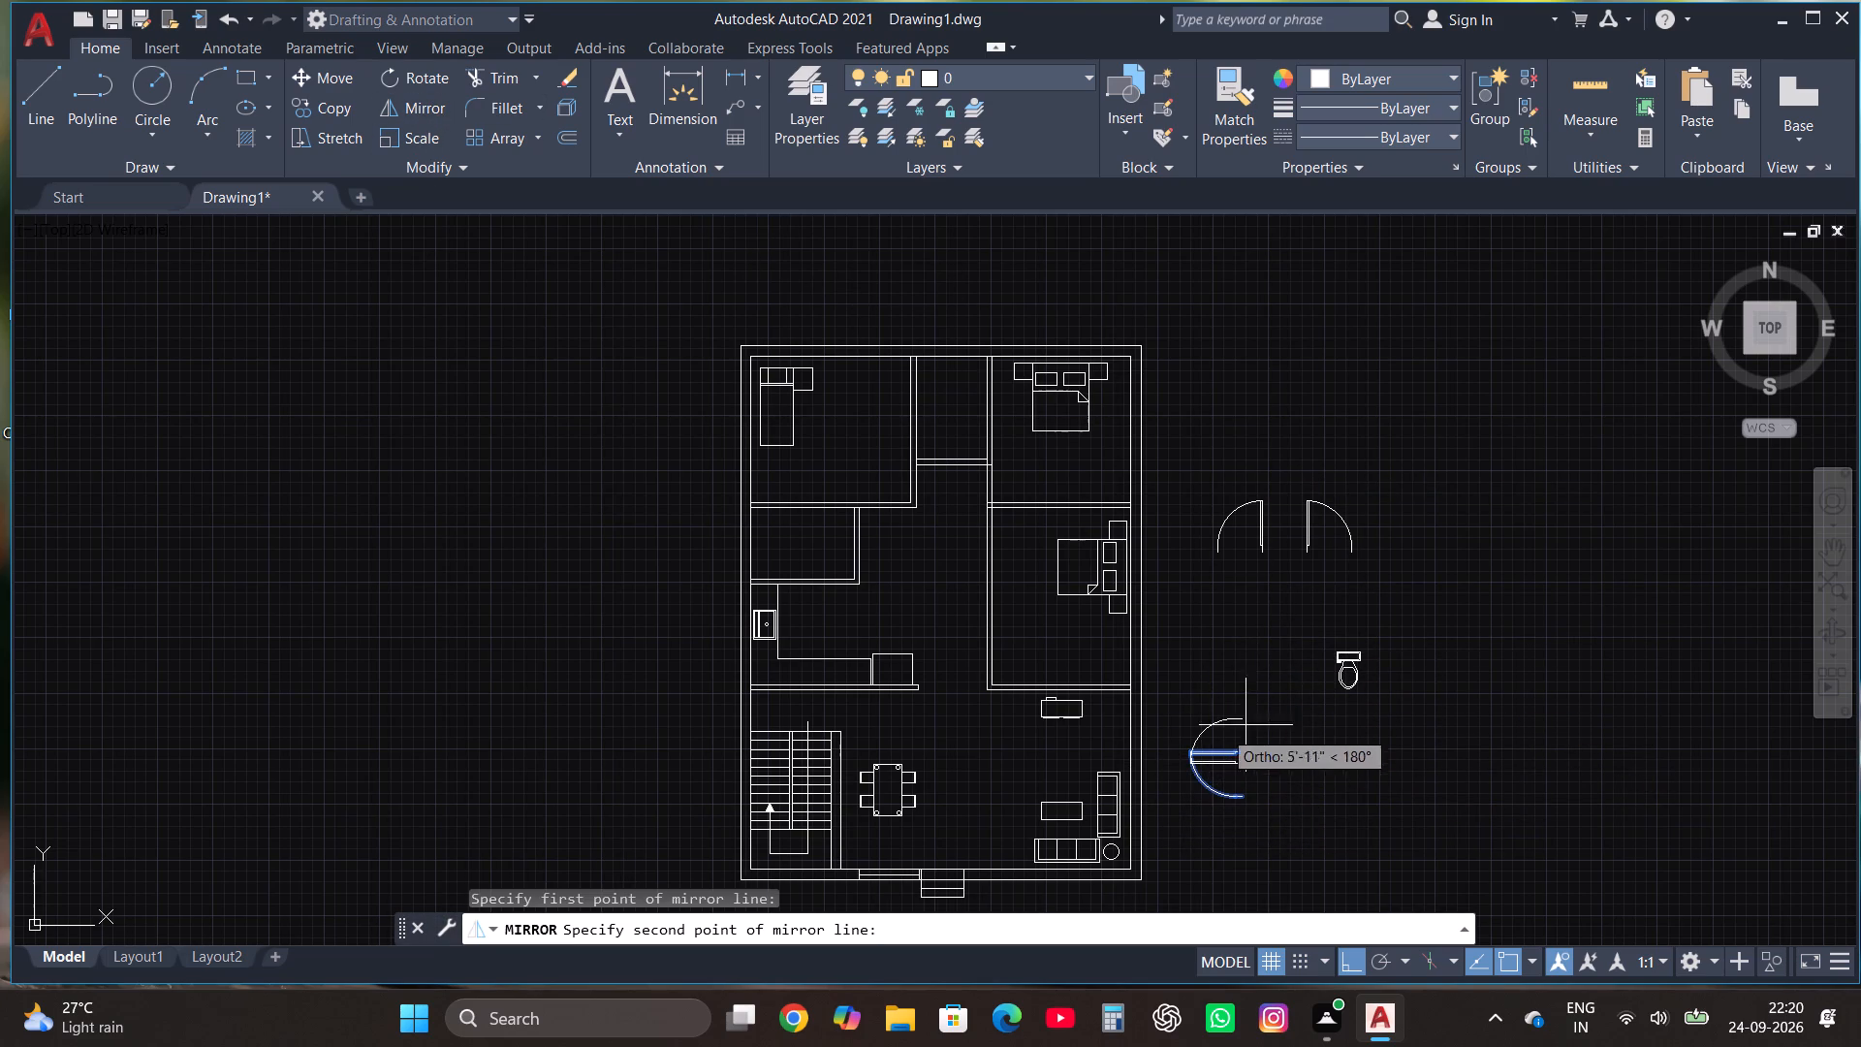
{"action": "left_click", "coordinate": [1263, 787]}
{"action": "left_click_drag", "start_coordinate": [1315, 867], "coordinate": [1263, 785]}
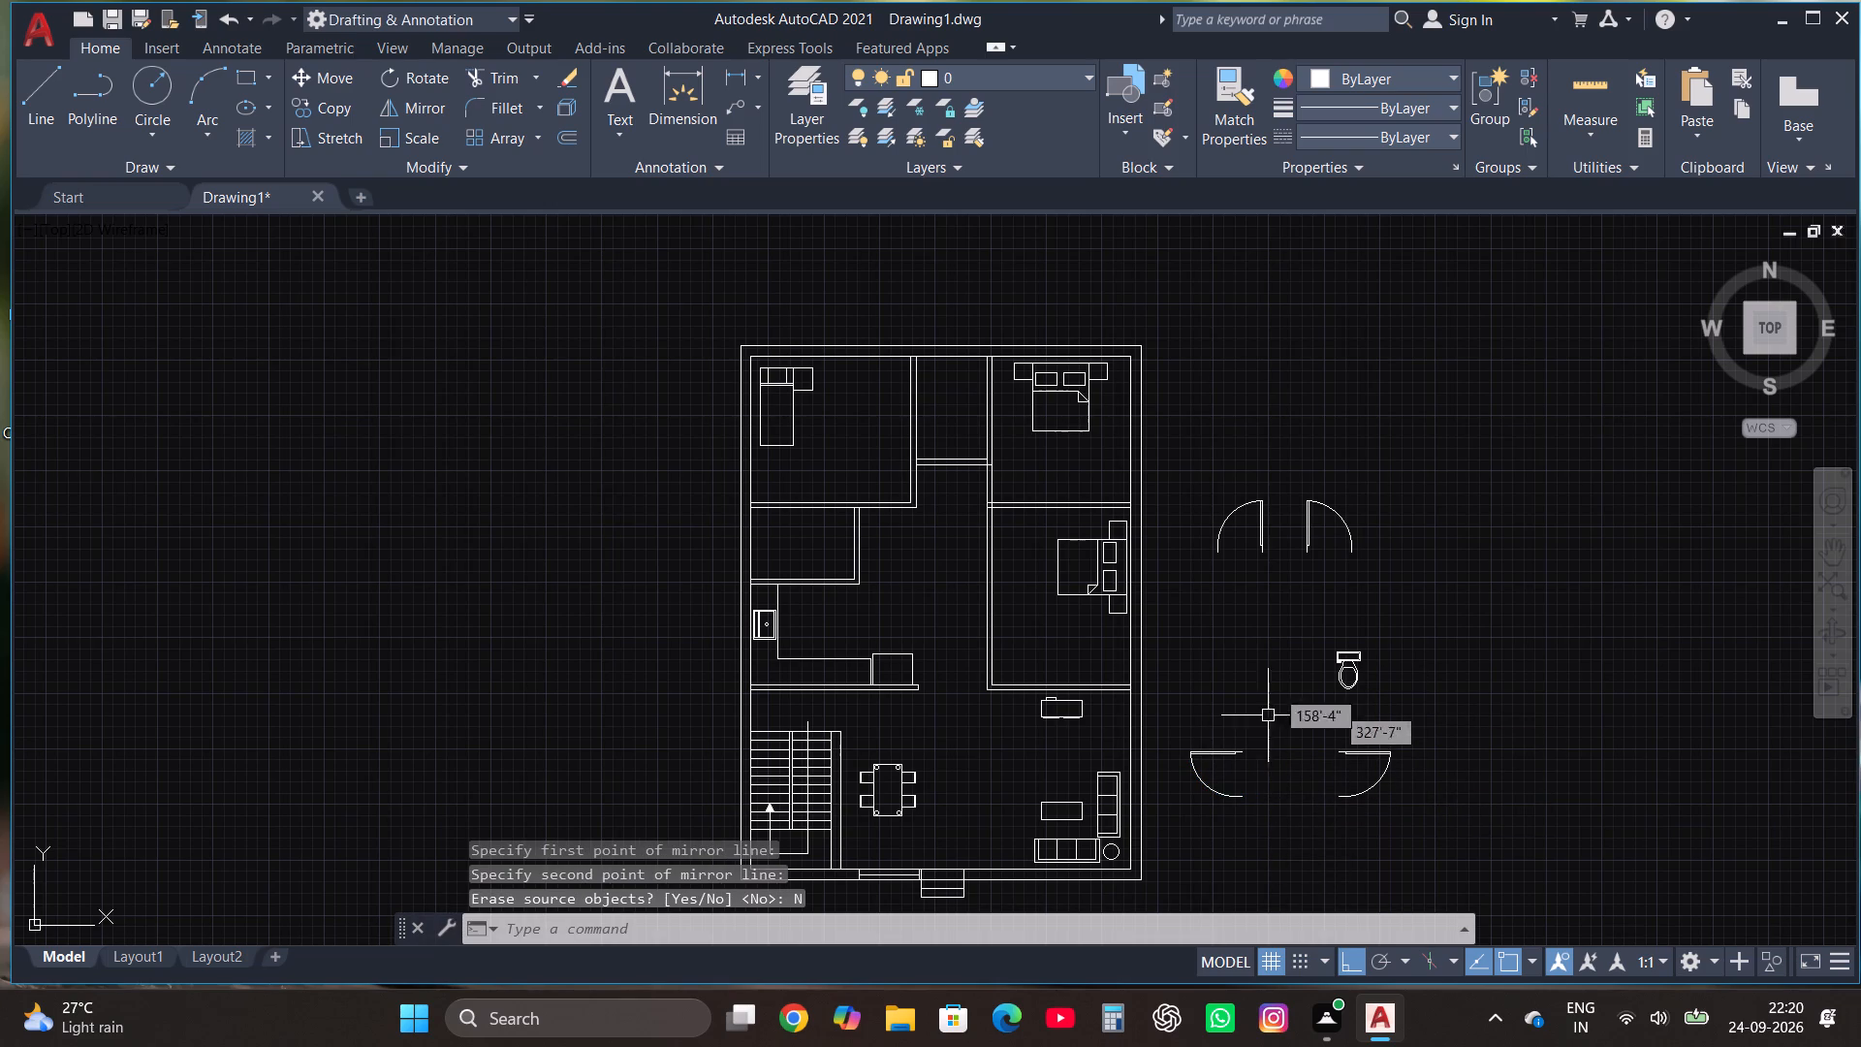
Move the left rotated door to the upper-left bedroom's right wall, just below the adjoining small room's bottom wall, swinging into the bedroom.
{"action": "left_click", "coordinate": [1233, 741]}
{"action": "left_click", "coordinate": [1214, 774]}
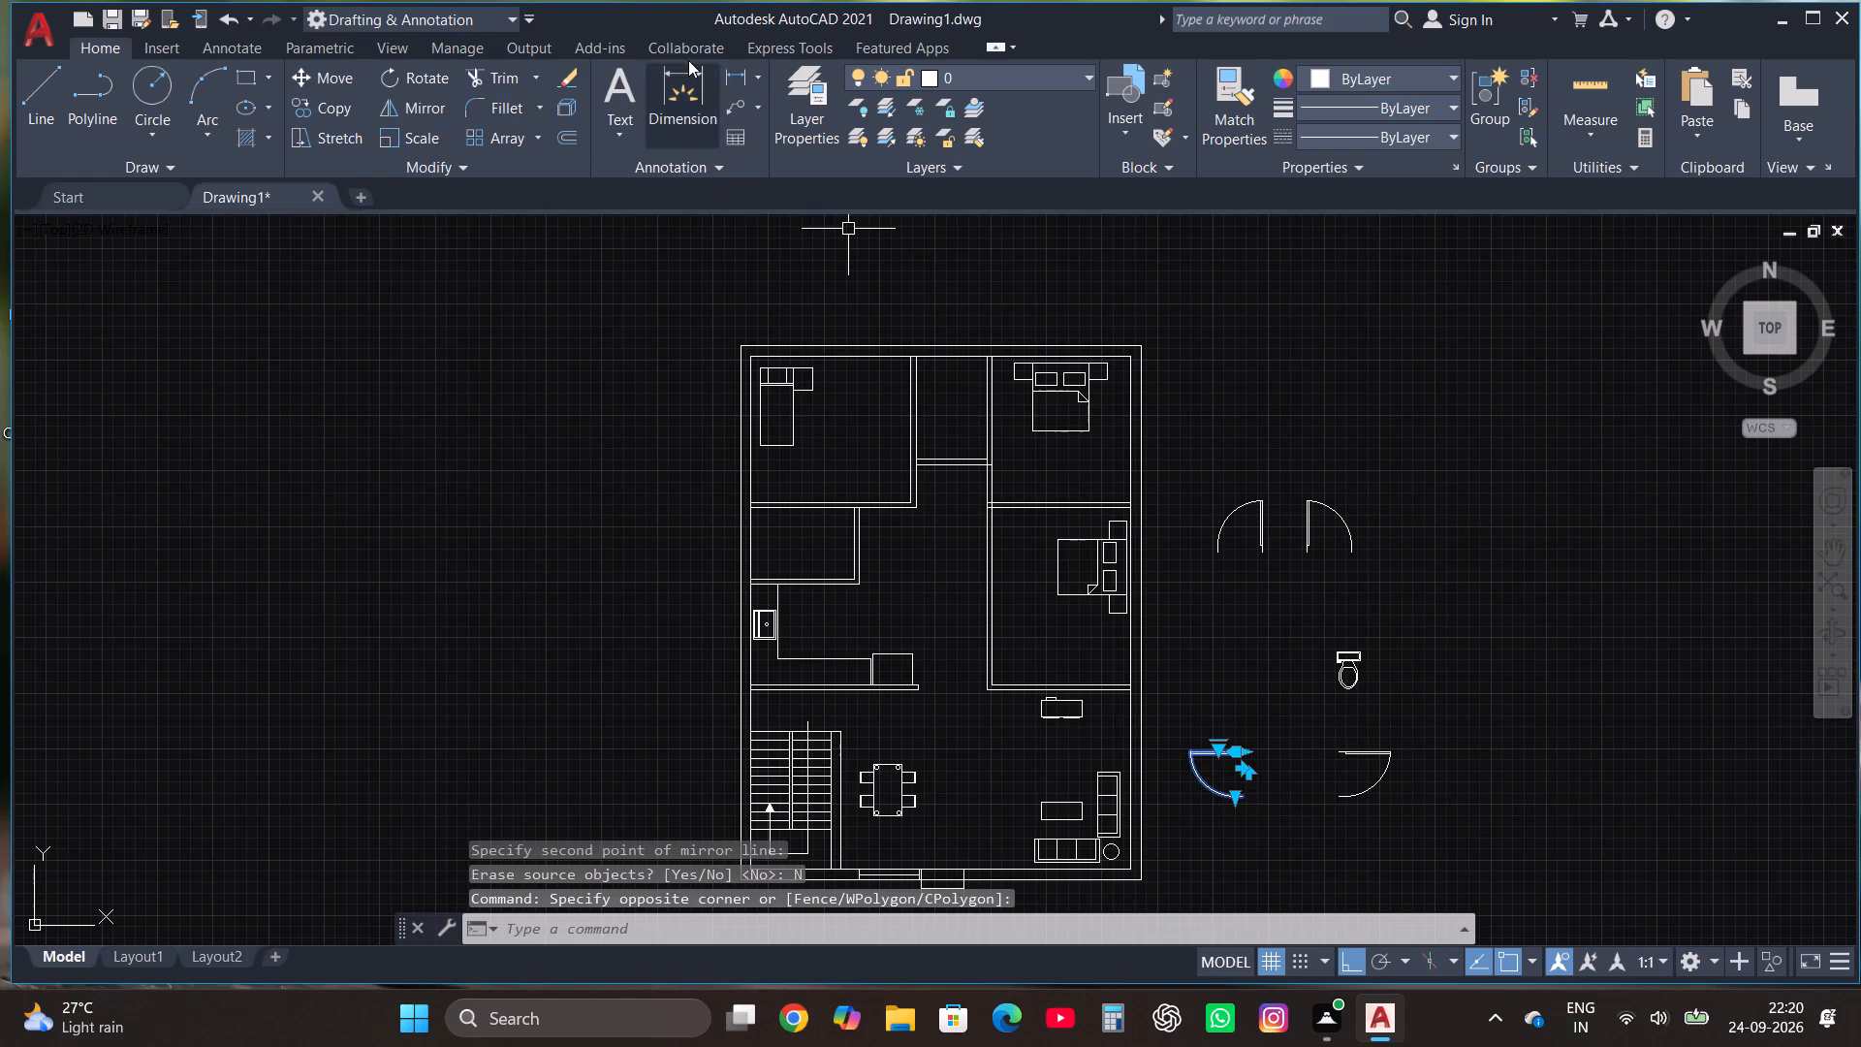
{"action": "left_click", "coordinate": [332, 74]}
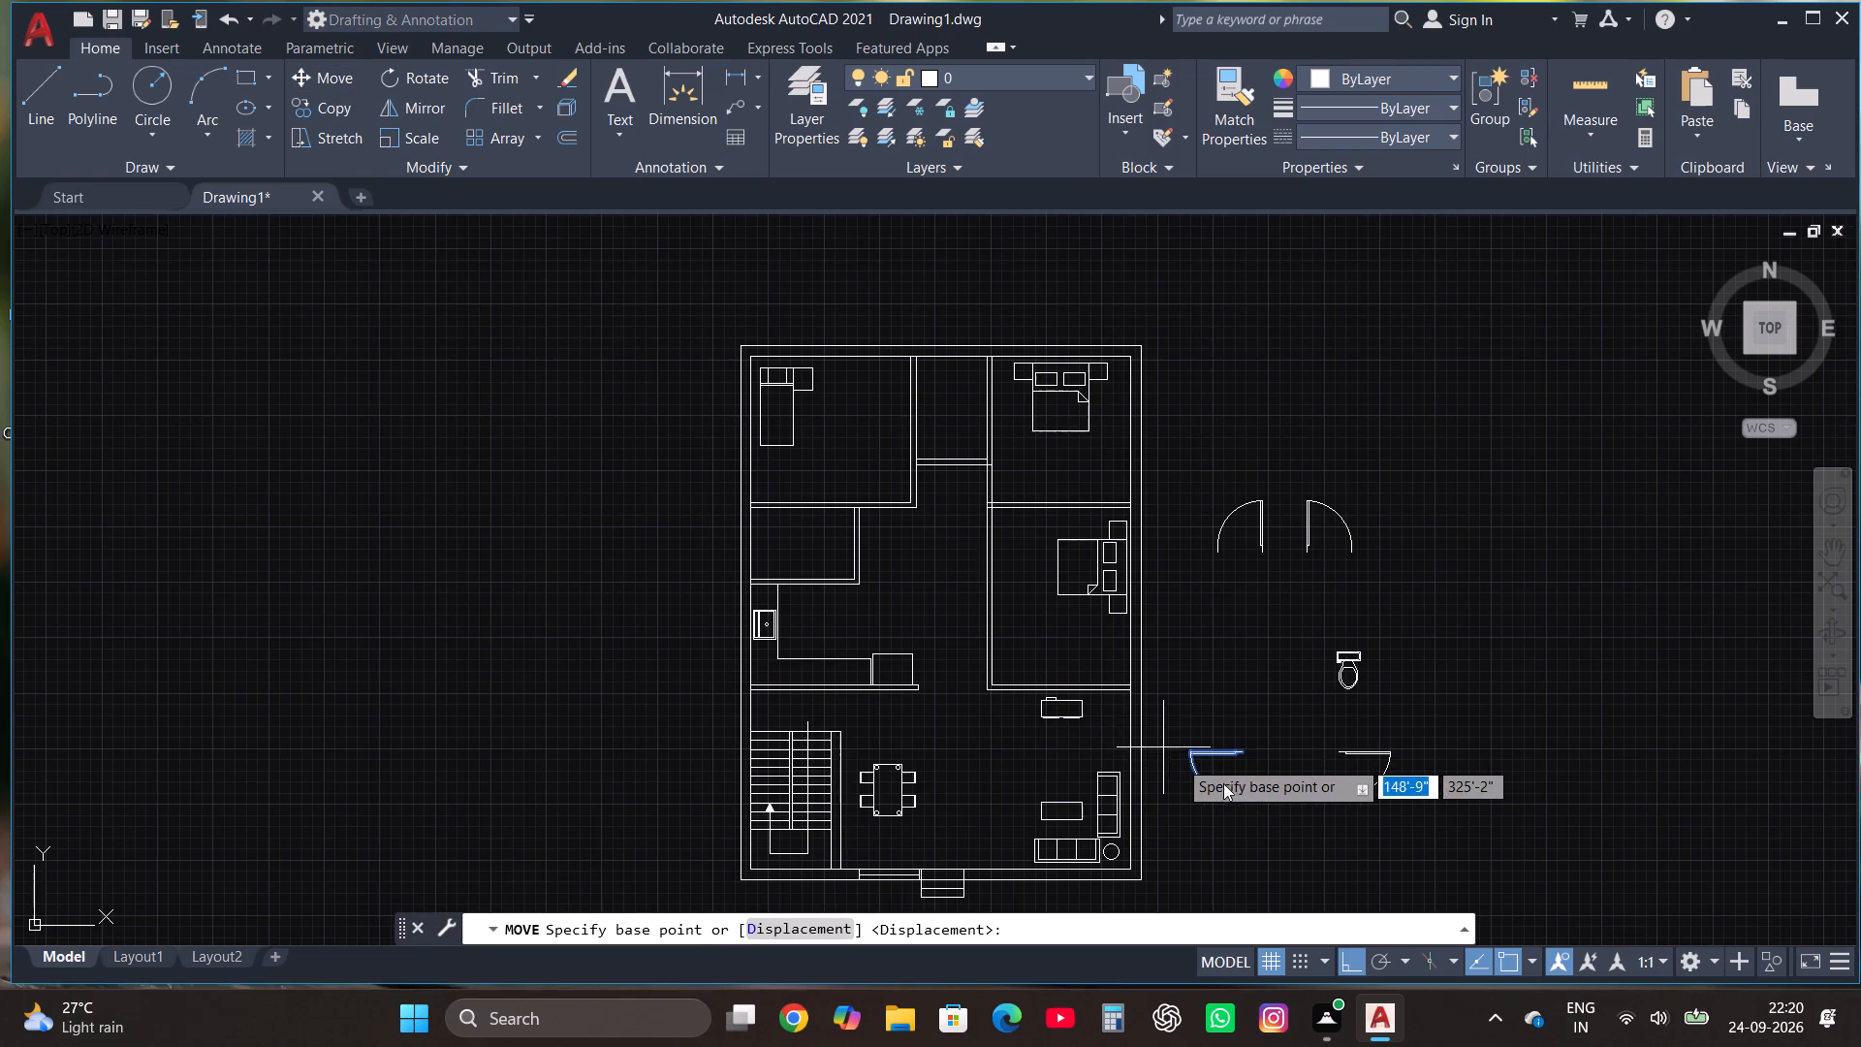
{"action": "scroll", "coordinate": [1226, 781], "scroll_direction": "up", "scroll_amount": 2}
{"action": "left_click", "coordinate": [1251, 739]}
{"action": "scroll", "coordinate": [1246, 757], "scroll_direction": "down", "scroll_amount": 1}
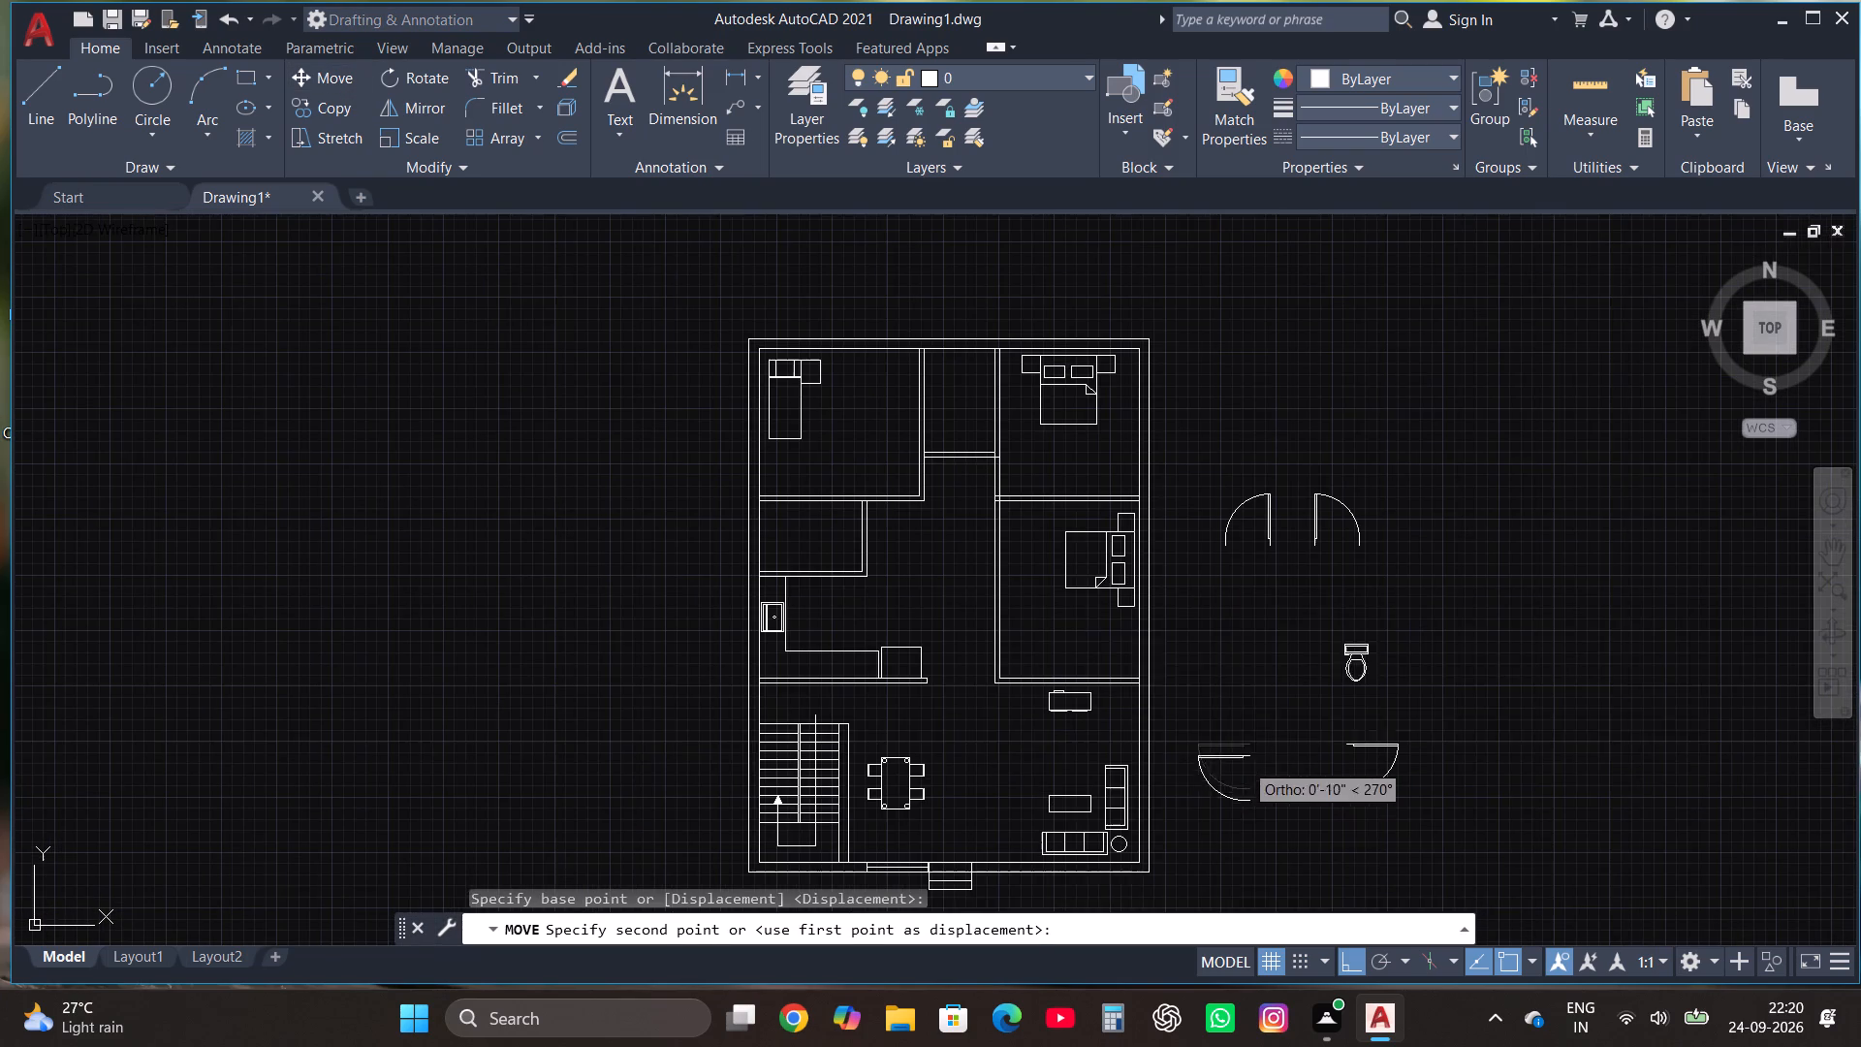
{"action": "key", "text": "F8"}
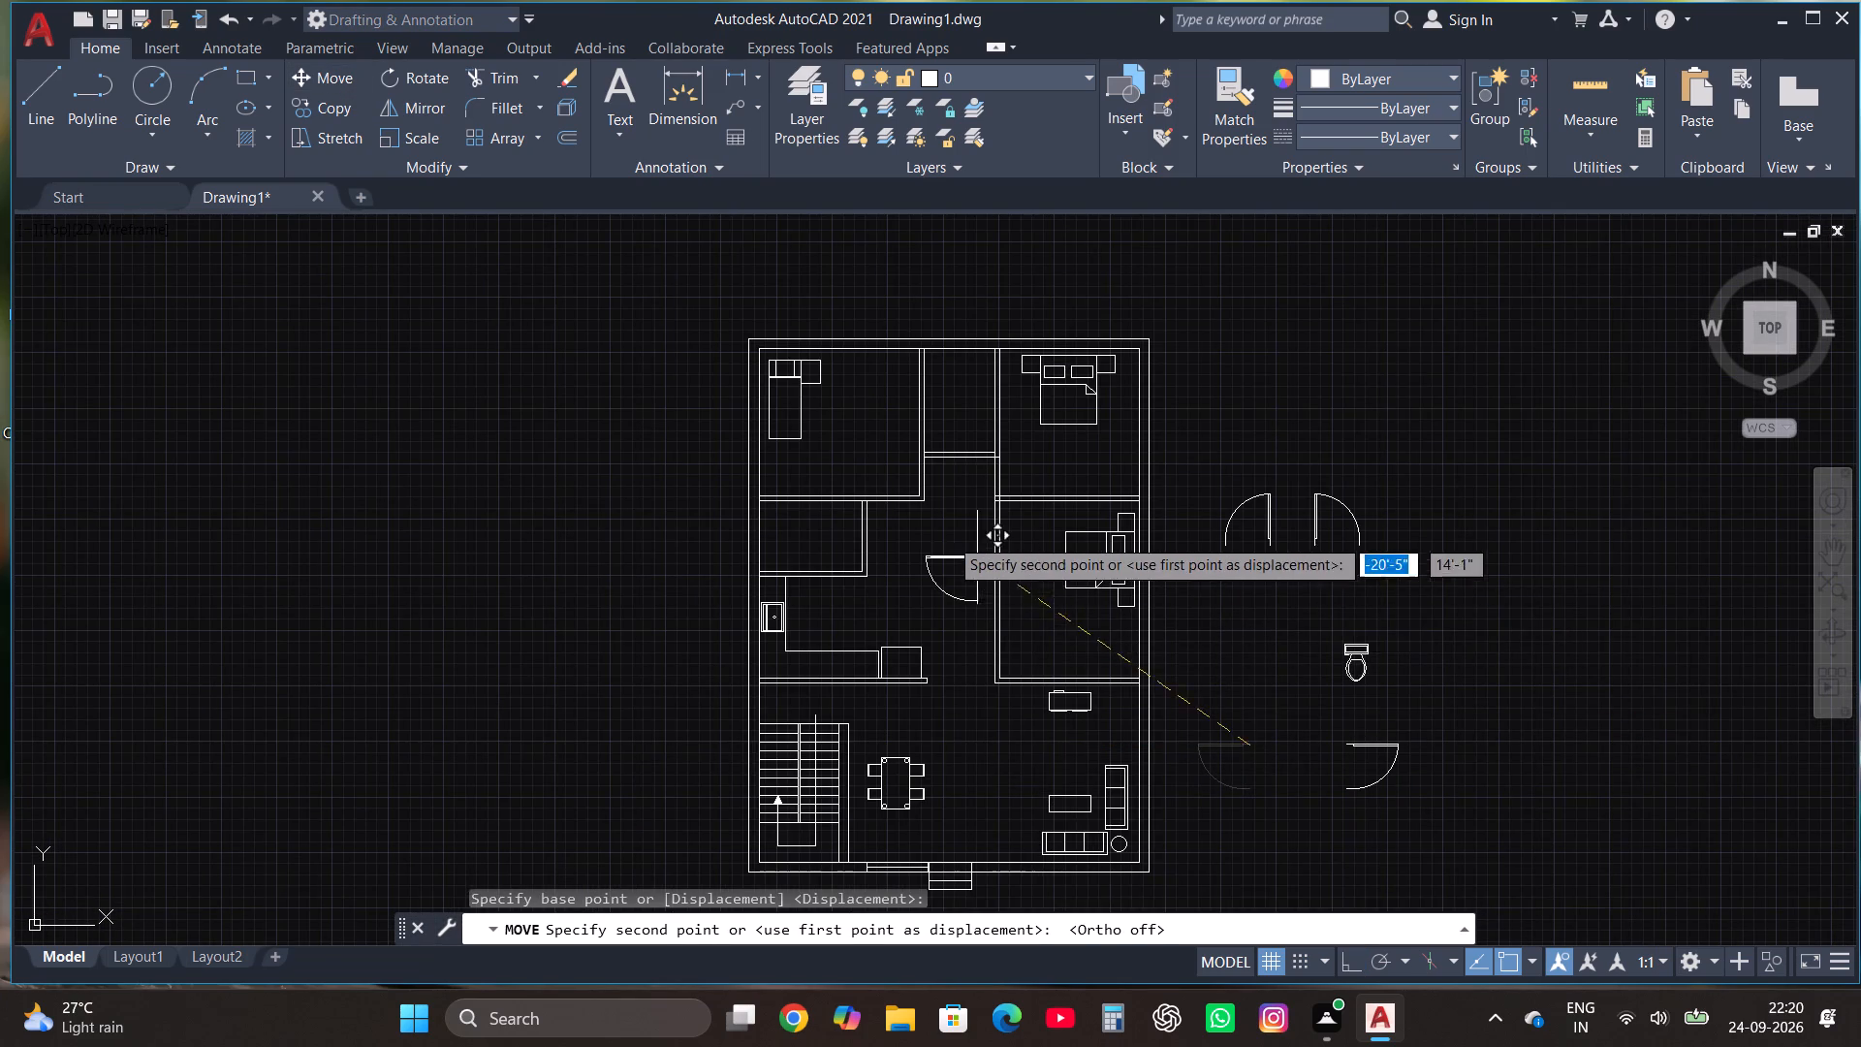
{"action": "scroll", "coordinate": [920, 461], "scroll_direction": "up", "scroll_amount": 4}
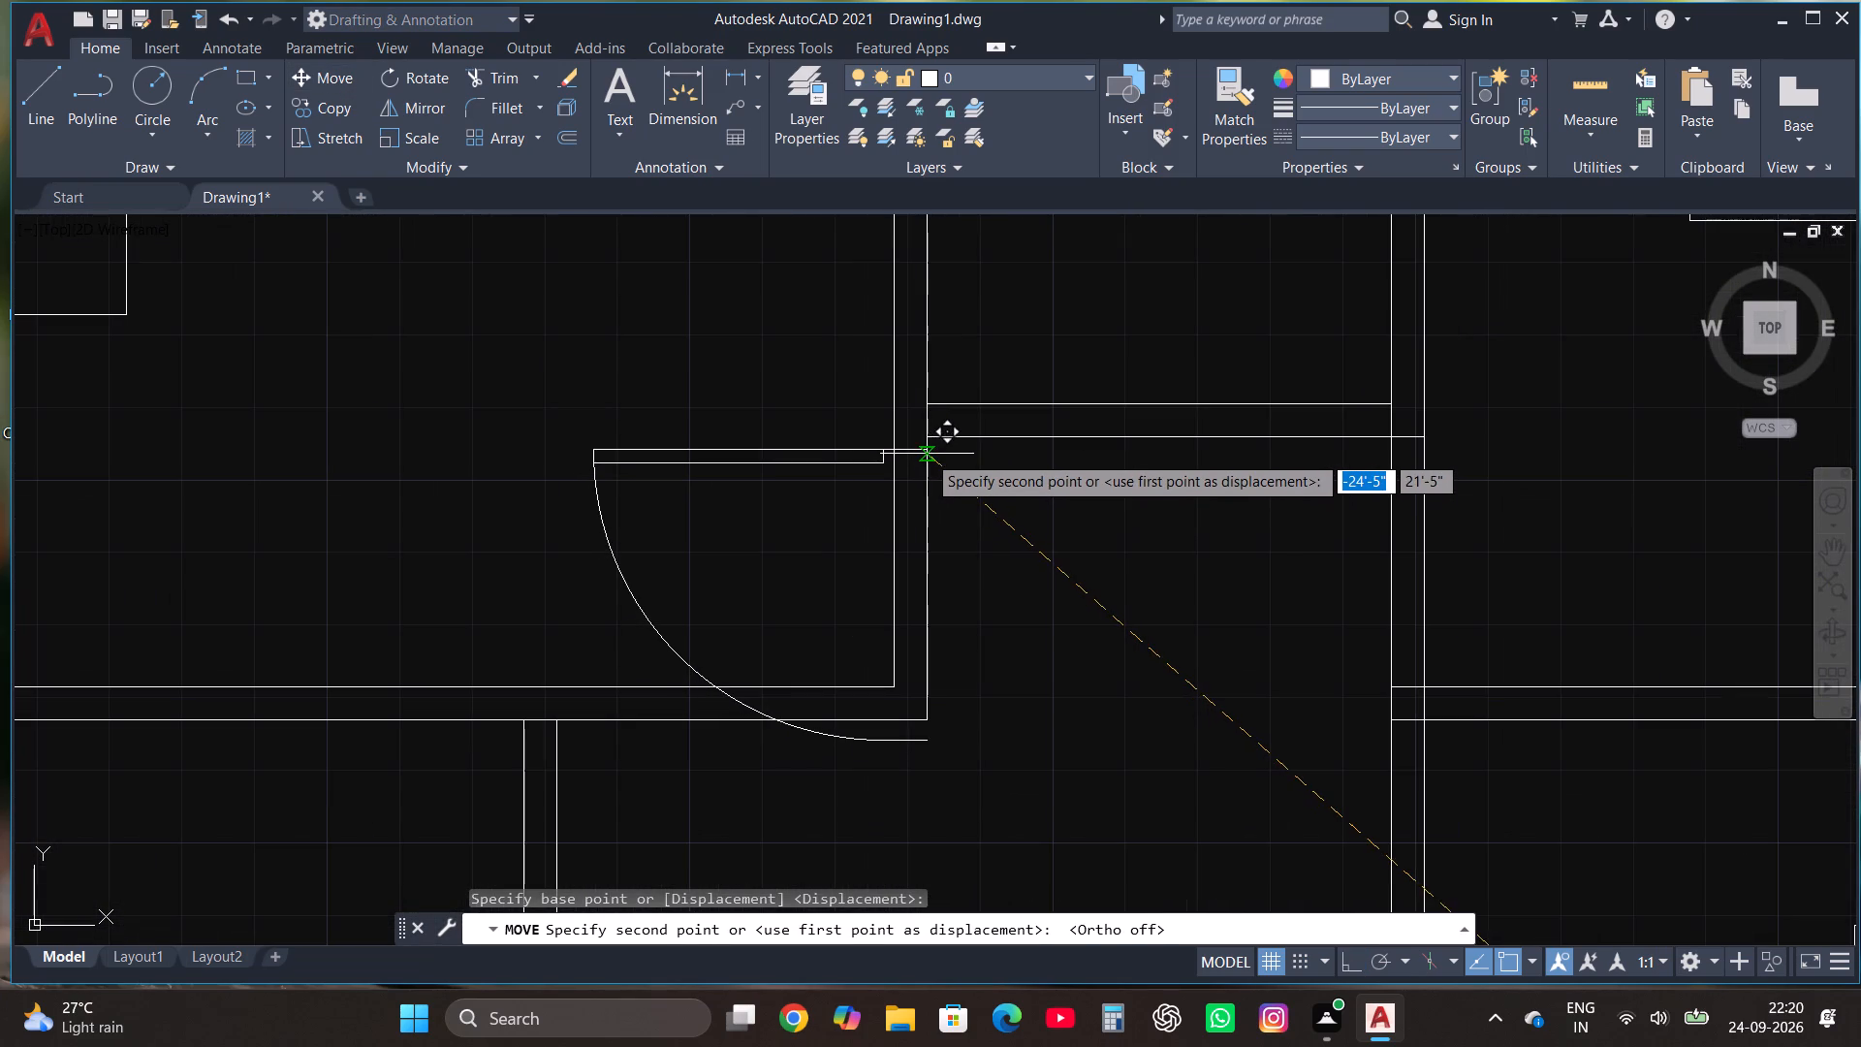
{"action": "left_click", "coordinate": [927, 450]}
Scale down the bedroom door from its hinge corner so it fits between the small room's wall and the bedroom's lower corner.
{"action": "left_click", "coordinate": [839, 455]}
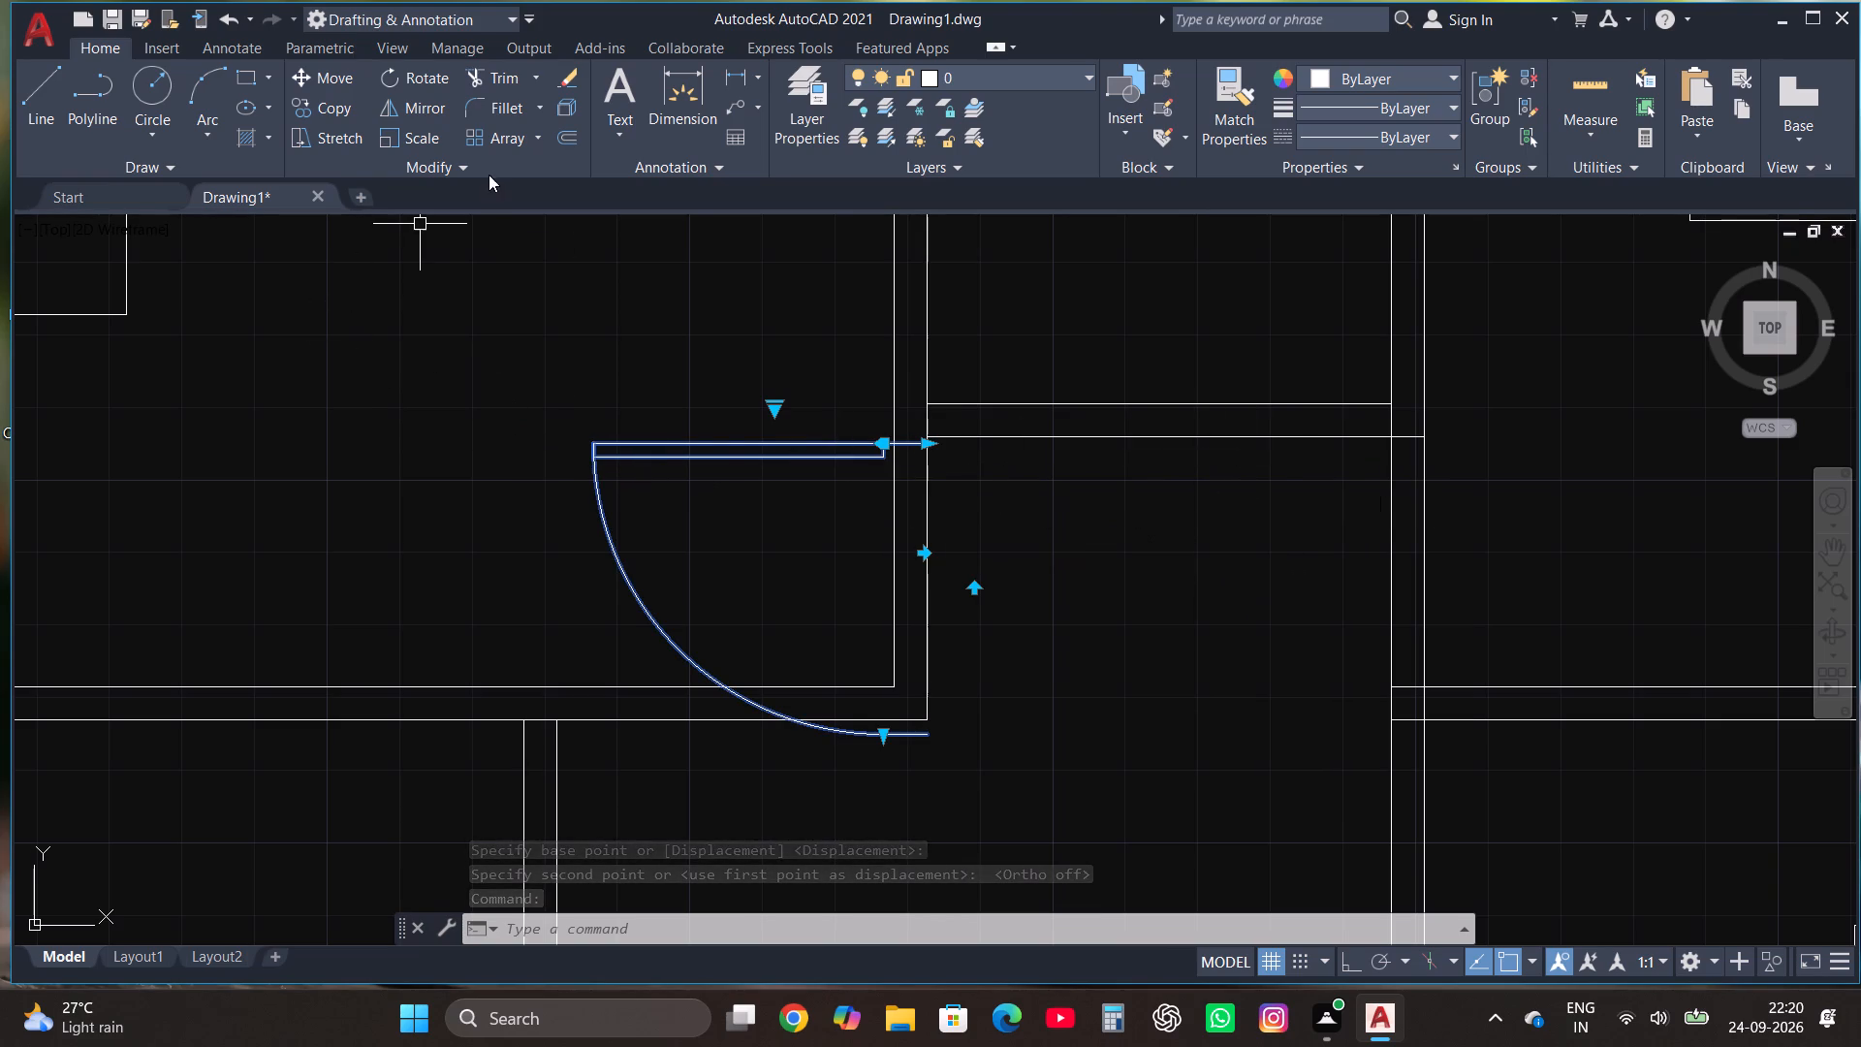
{"action": "left_click", "coordinate": [426, 141]}
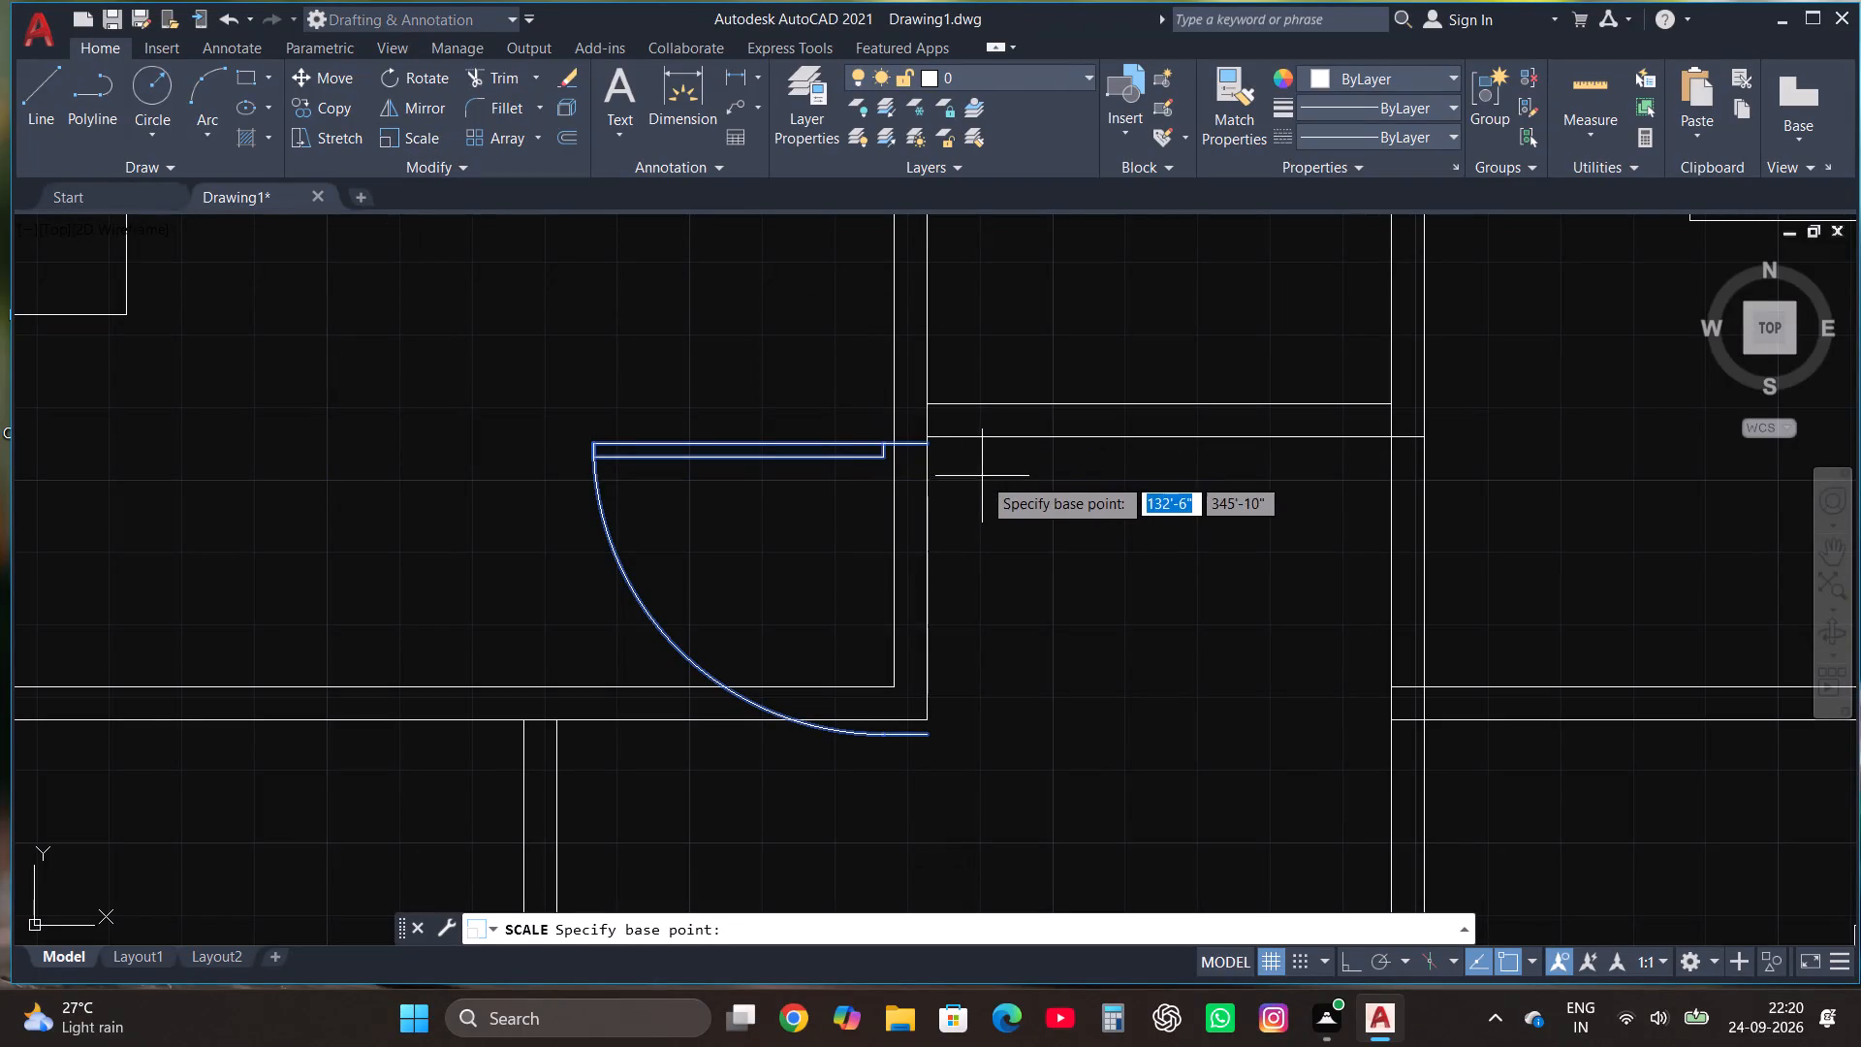
{"action": "left_click", "coordinate": [930, 447]}
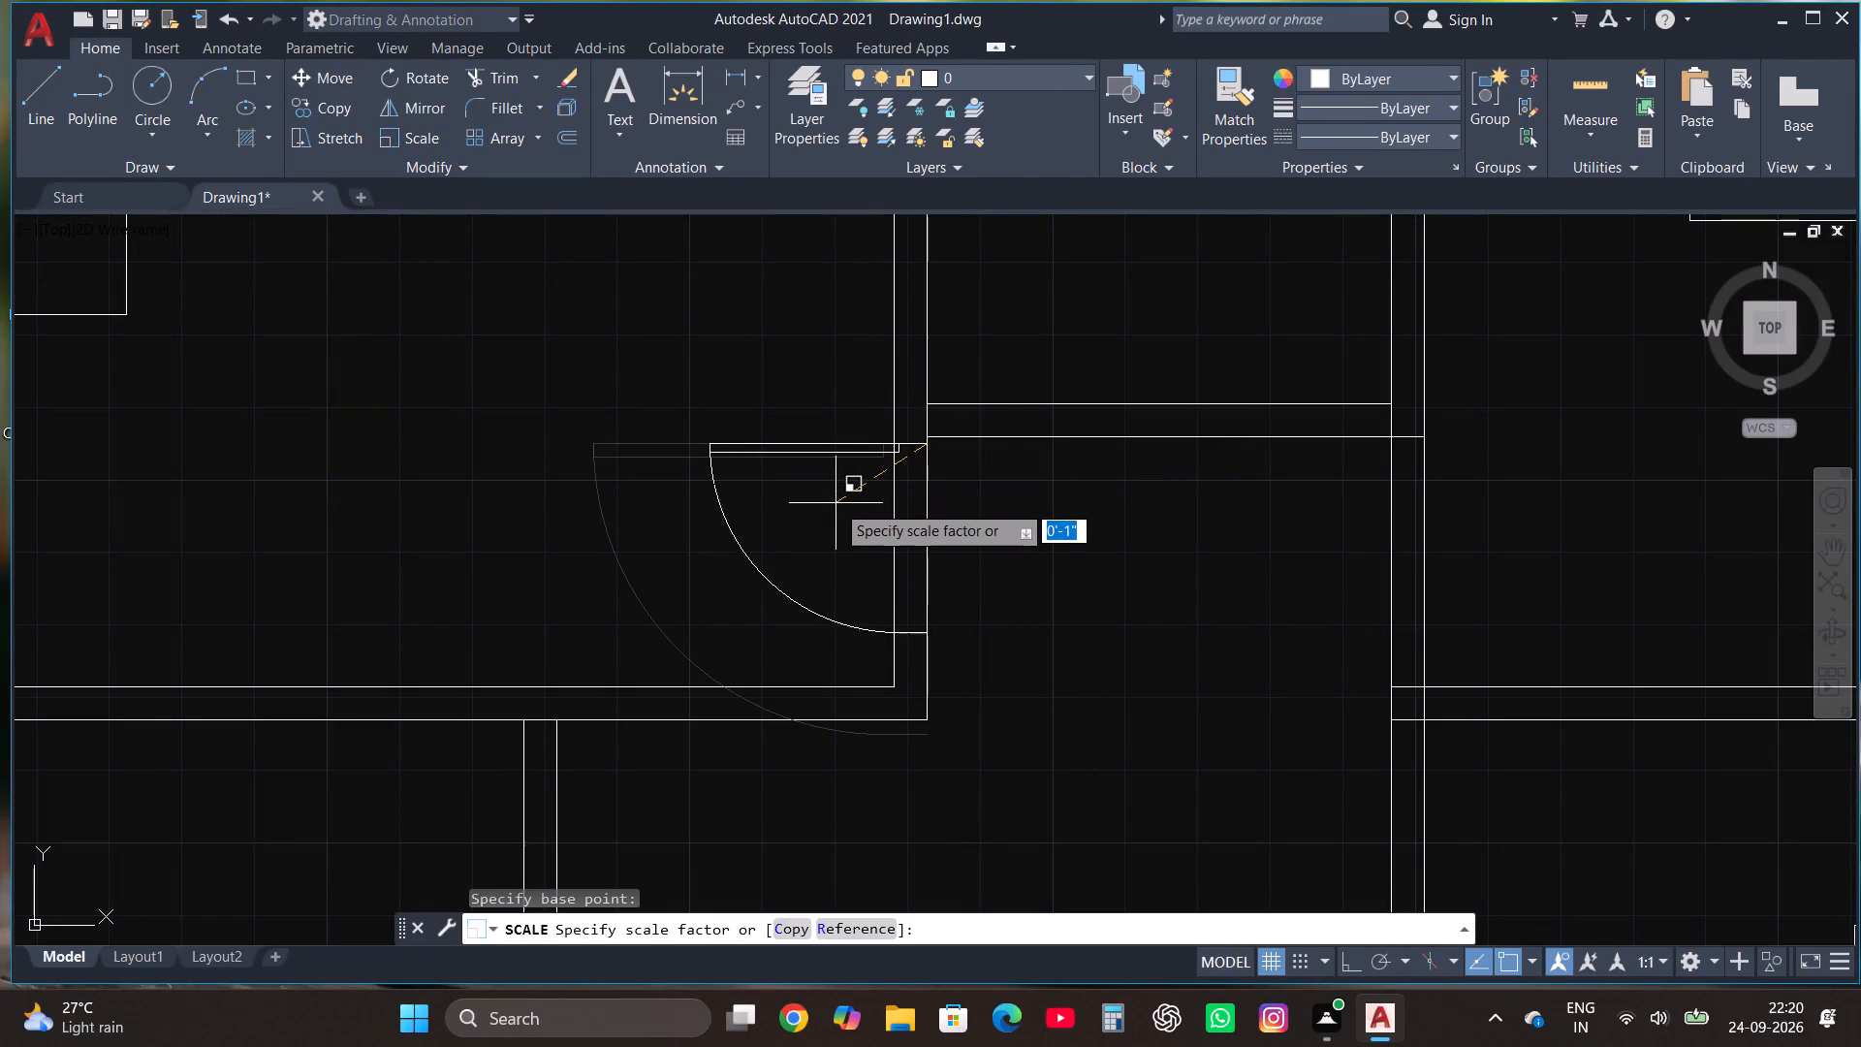
{"action": "left_click", "coordinate": [825, 516]}
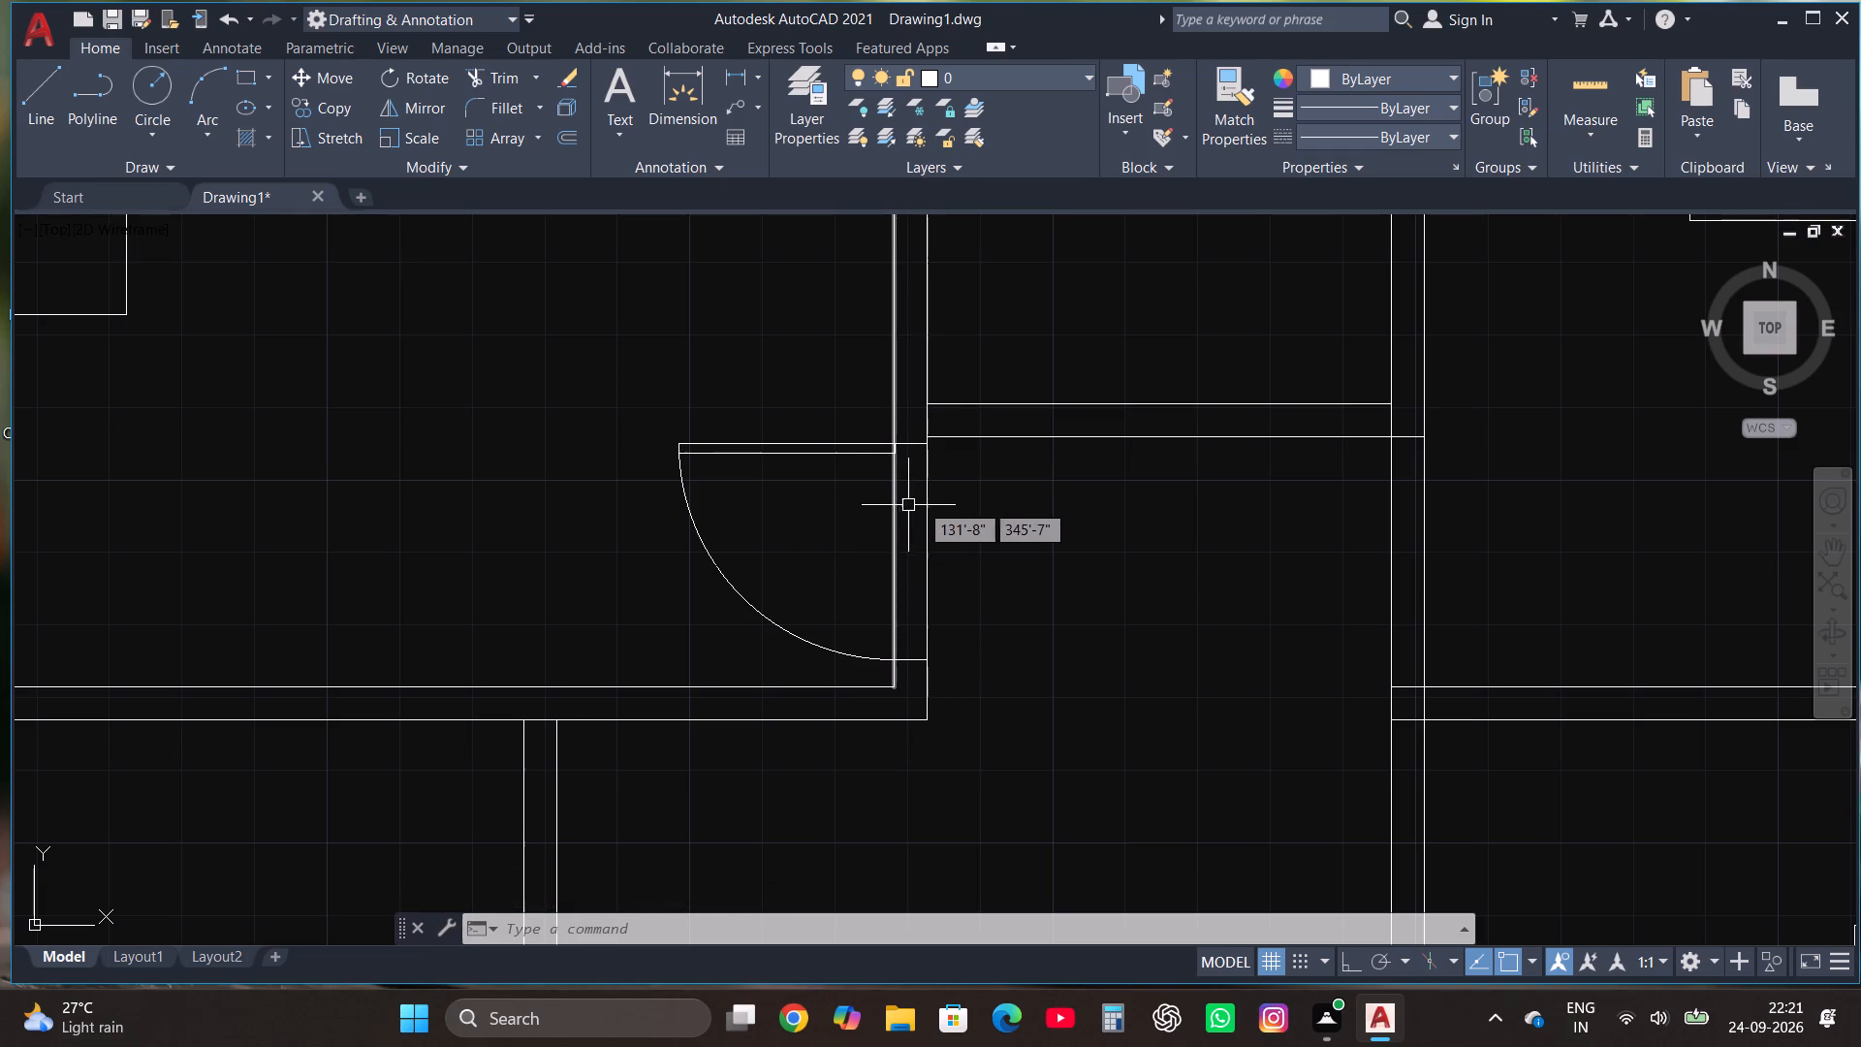
Mirror the upper-left bedroom's door about a vertical line in the passage, keeping the original.
{"action": "scroll", "coordinate": [949, 509], "scroll_direction": "down", "scroll_amount": 1}
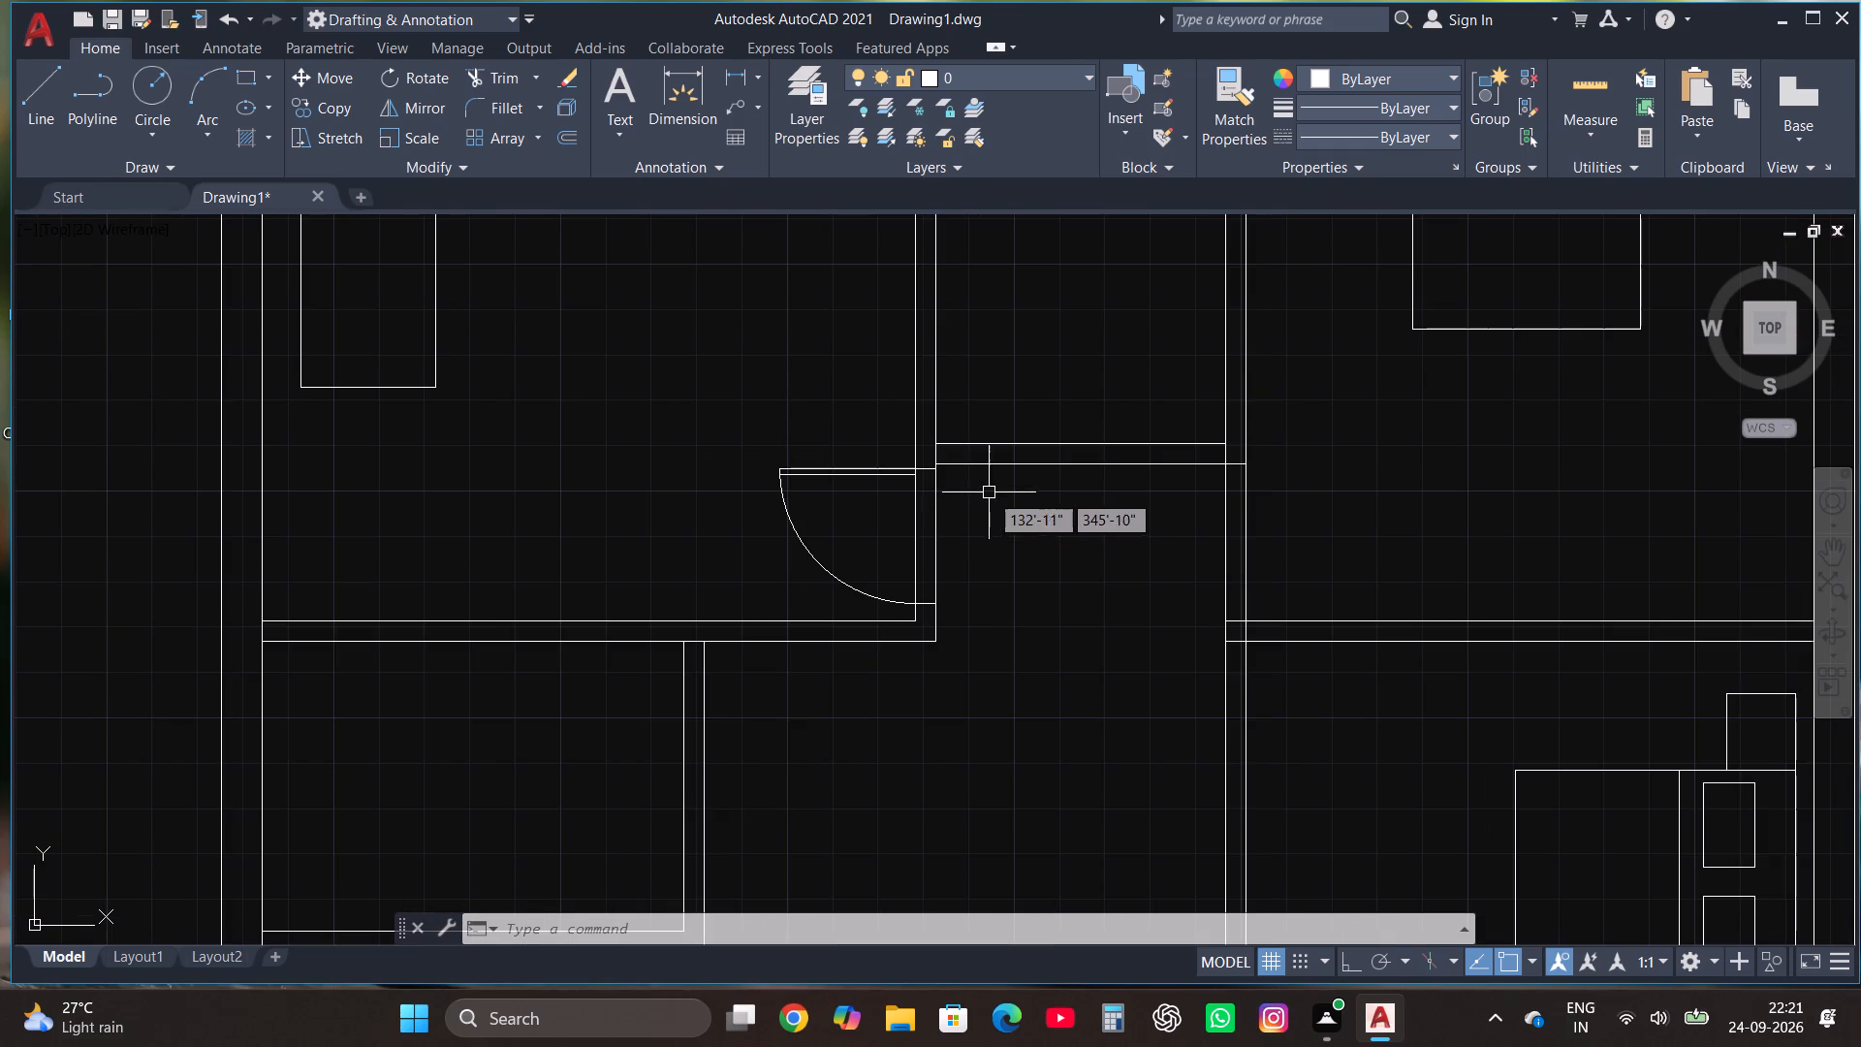
{"action": "scroll", "coordinate": [946, 454], "scroll_direction": "down", "scroll_amount": 2}
{"action": "scroll", "coordinate": [925, 462], "scroll_direction": "up", "scroll_amount": 1}
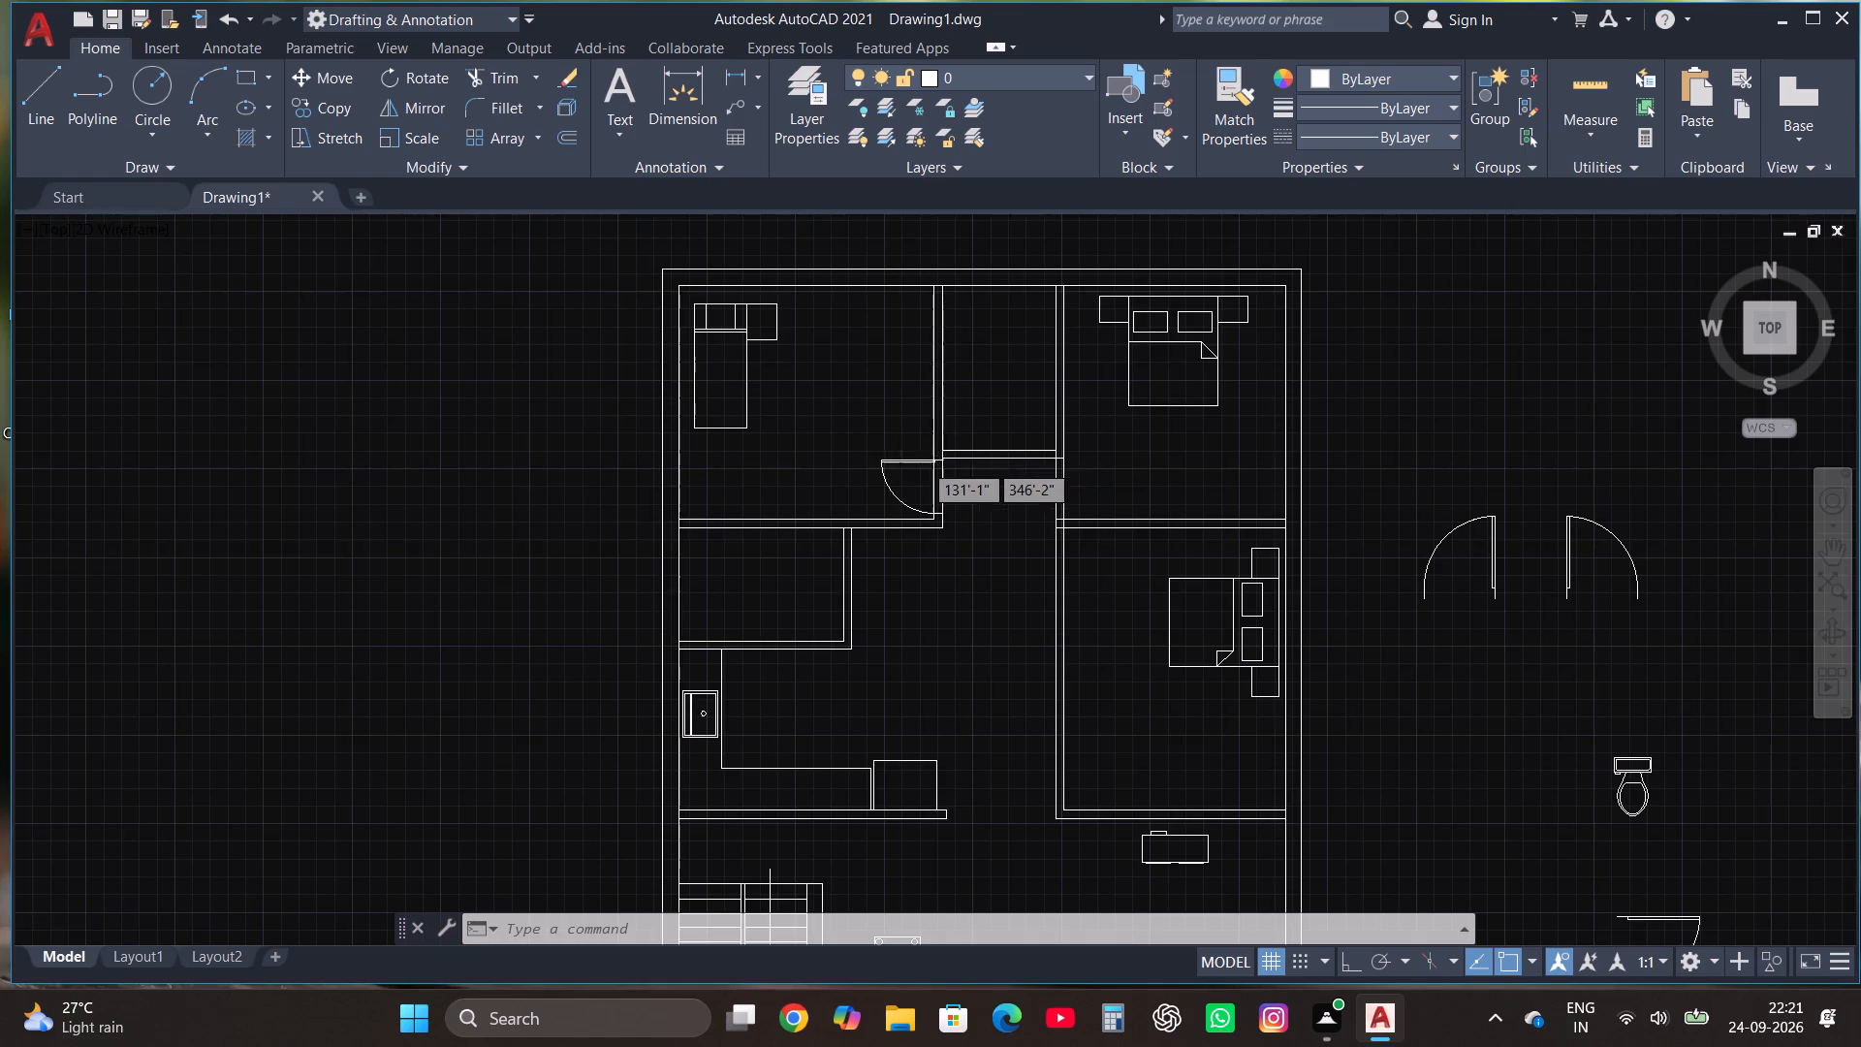
{"action": "left_click", "coordinate": [917, 462]}
{"action": "left_click", "coordinate": [426, 97]}
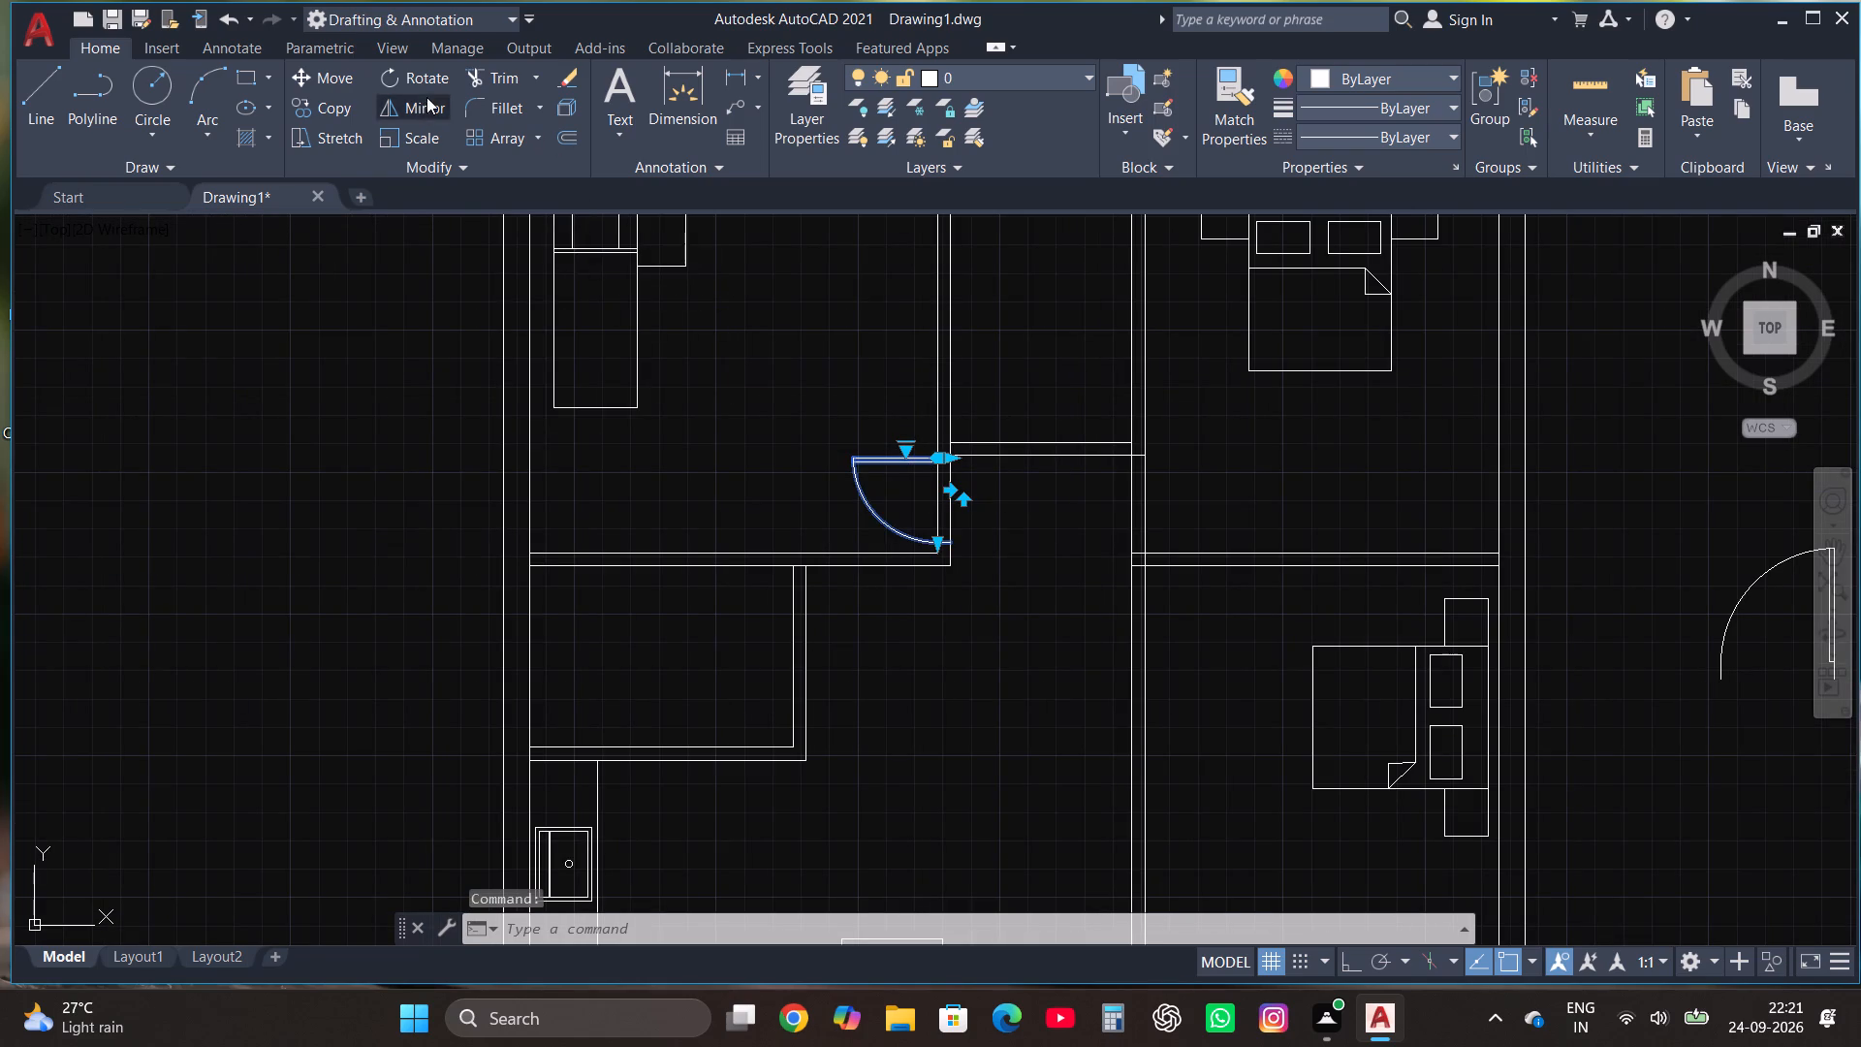
{"action": "left_click", "coordinate": [1001, 506]}
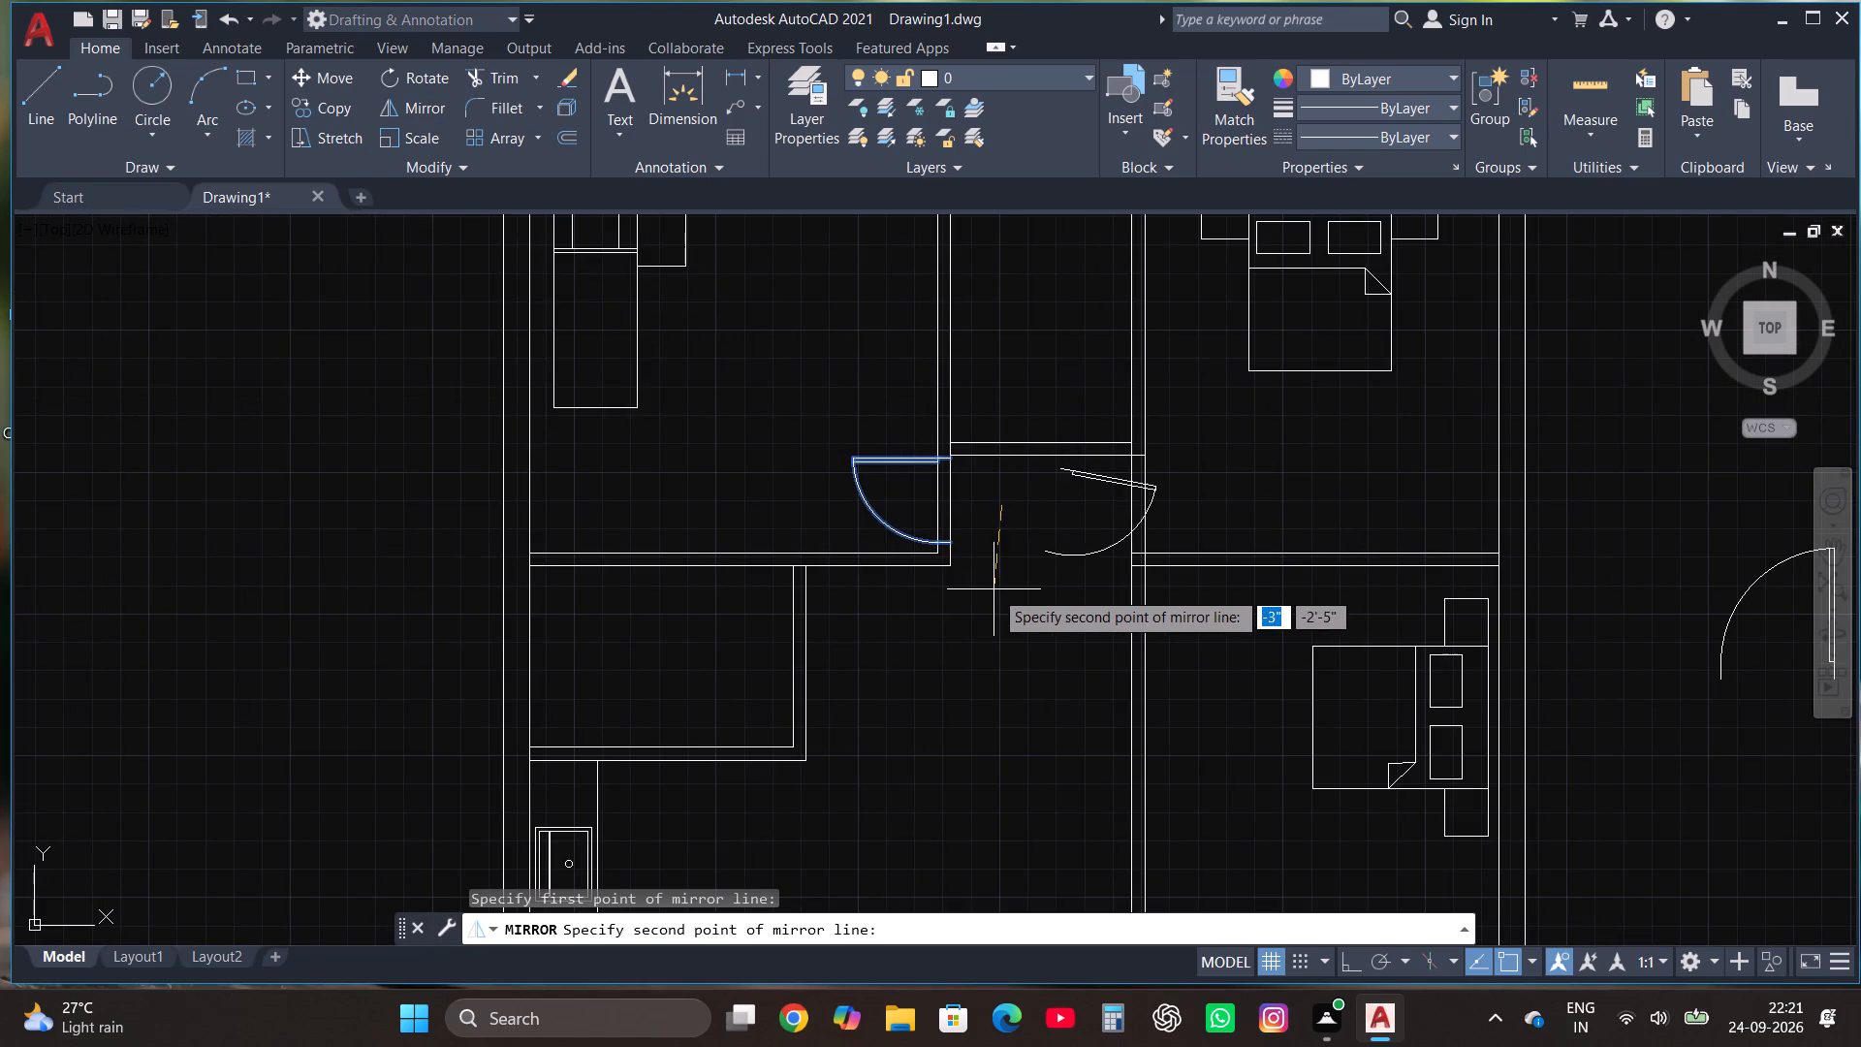
{"action": "key", "text": "F8"}
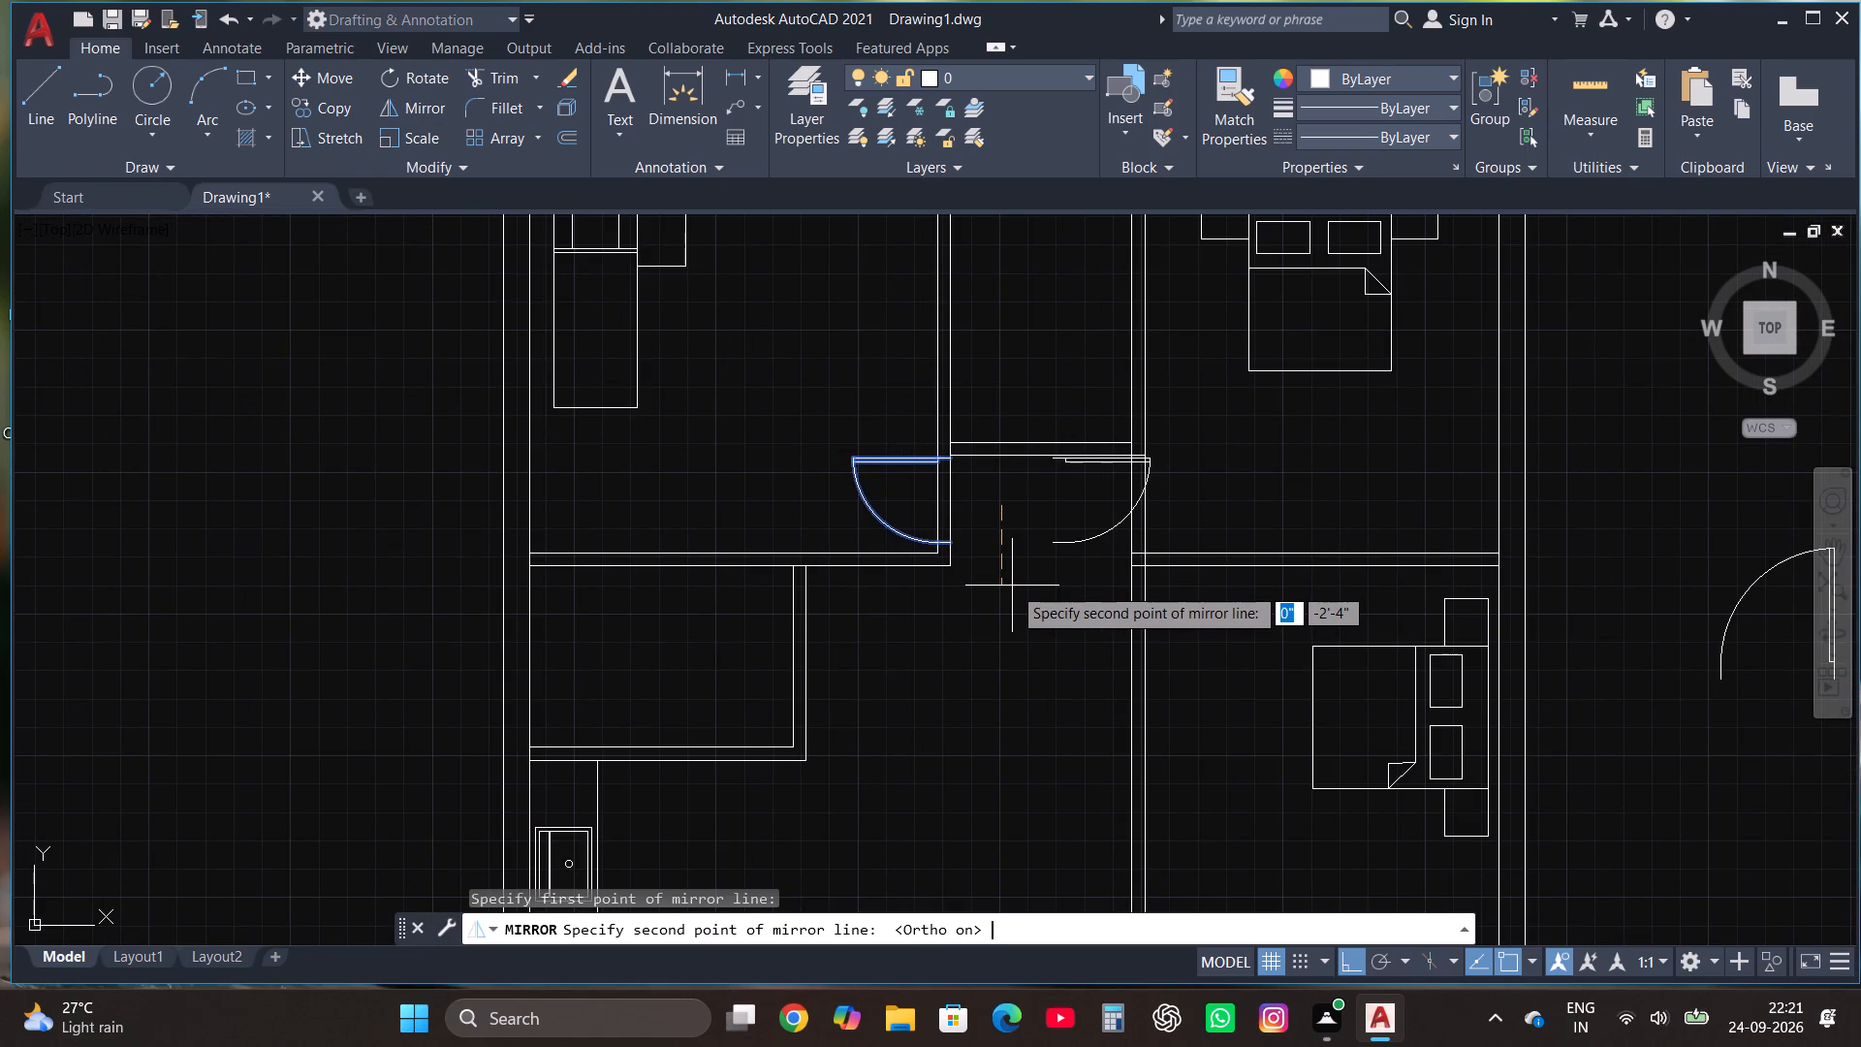
{"action": "left_click", "coordinate": [1012, 586]}
{"action": "left_click", "coordinate": [1047, 643]}
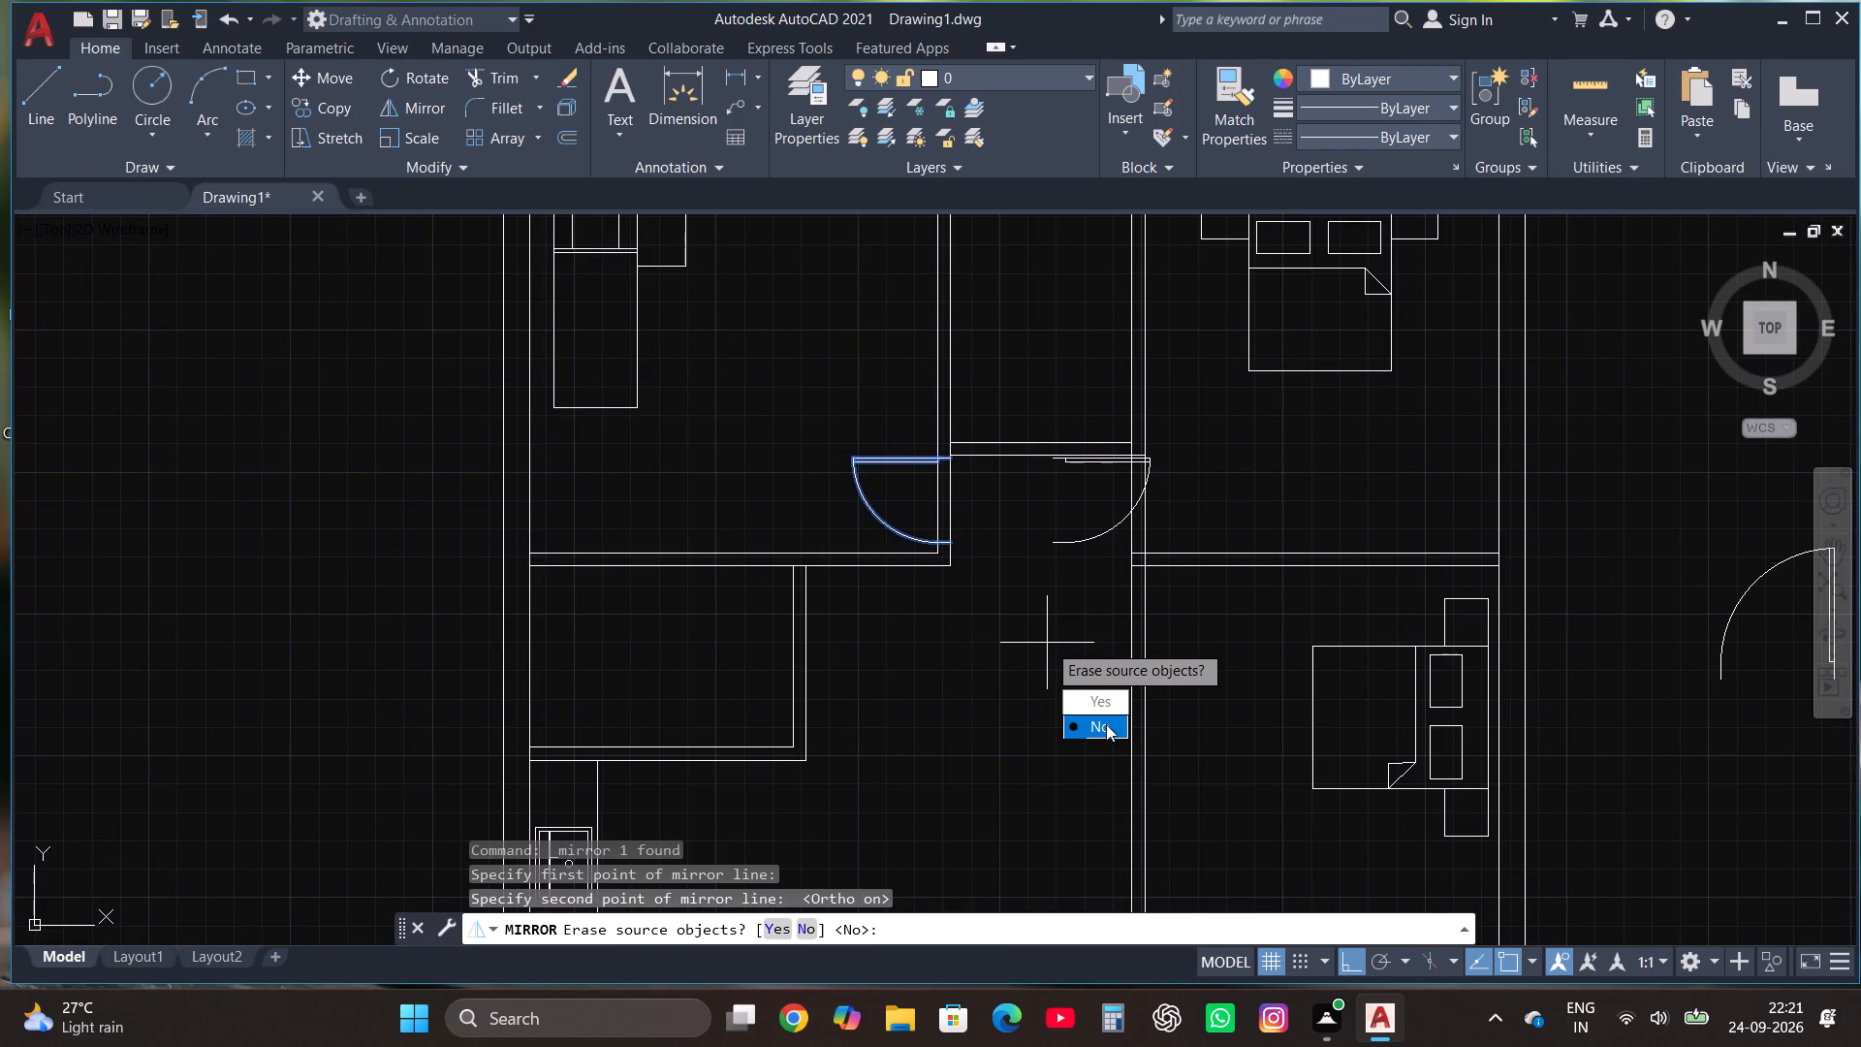
{"action": "left_click_drag", "start_coordinate": [1106, 723], "coordinate": [1047, 643]}
Move the mirrored door onto the upper-right bedroom's left wall, just below the small room's bottom wall, swinging into the bedroom.
{"action": "left_click", "coordinate": [1076, 537]}
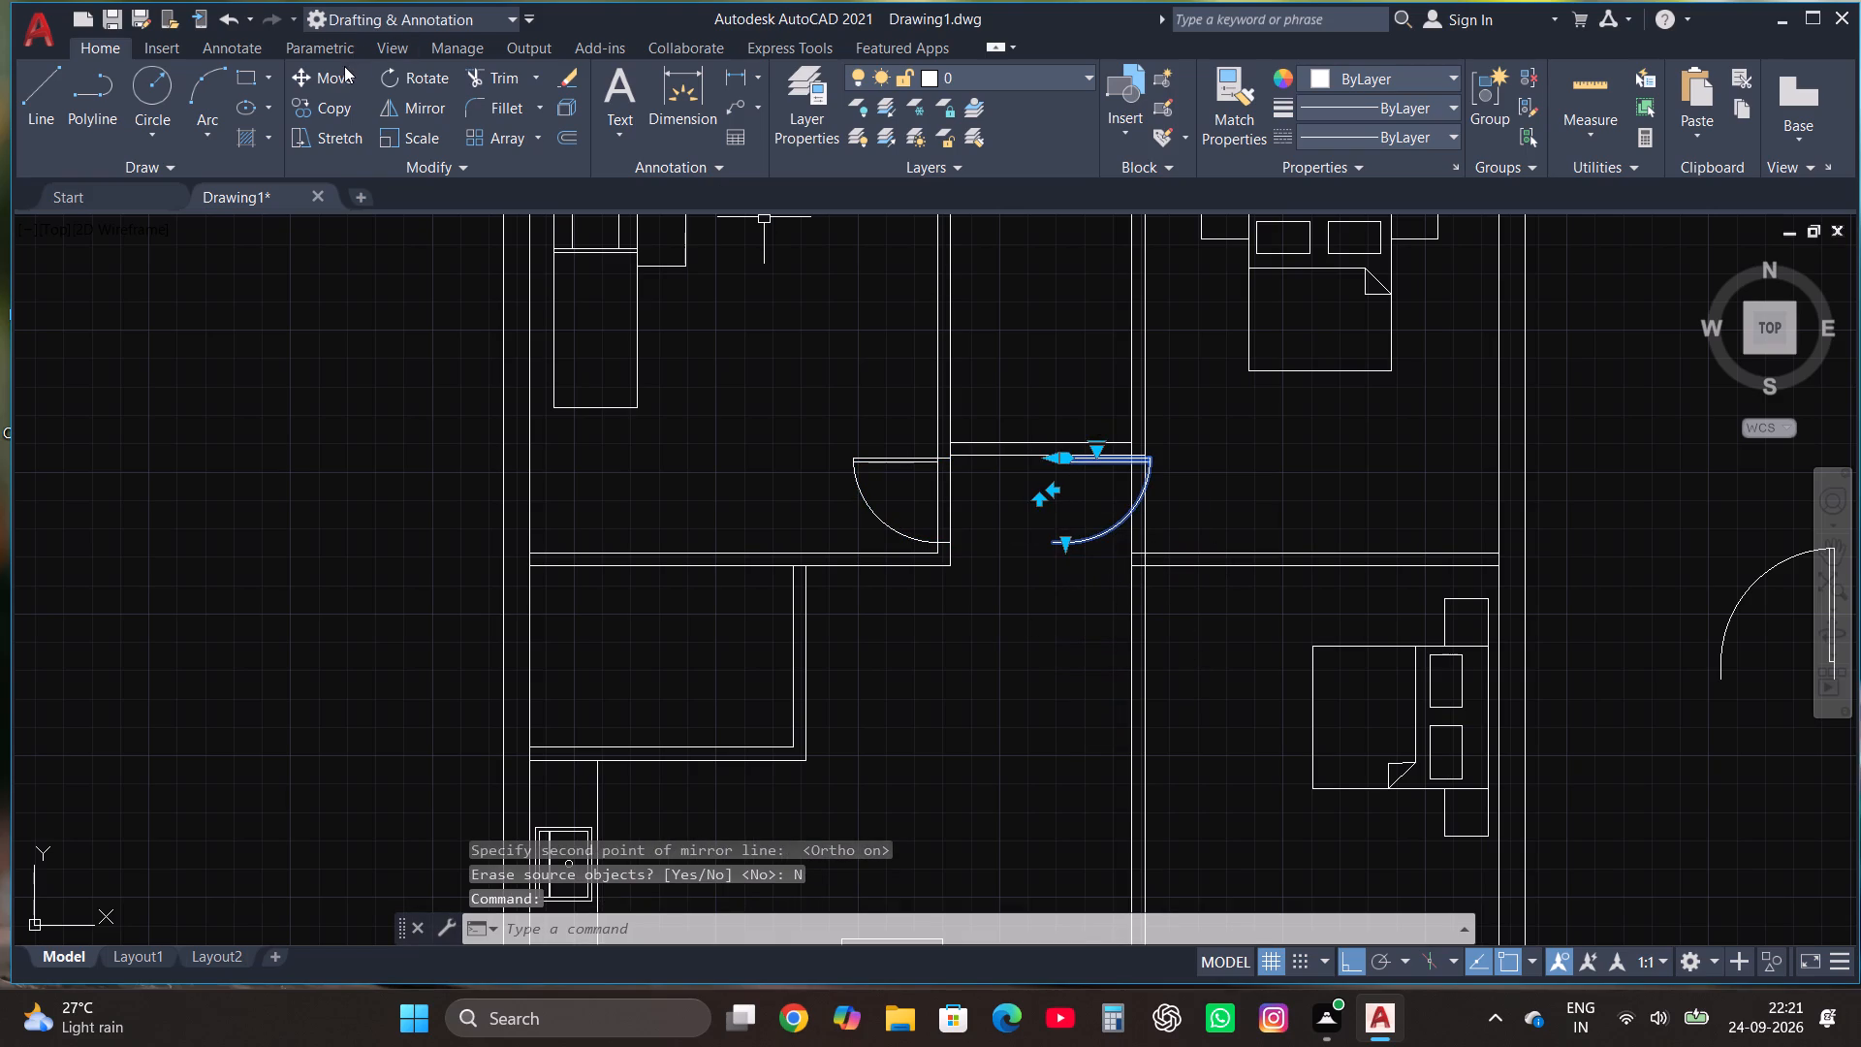
{"action": "left_click", "coordinate": [340, 66]}
{"action": "scroll", "coordinate": [956, 516], "scroll_direction": "up", "scroll_amount": 2}
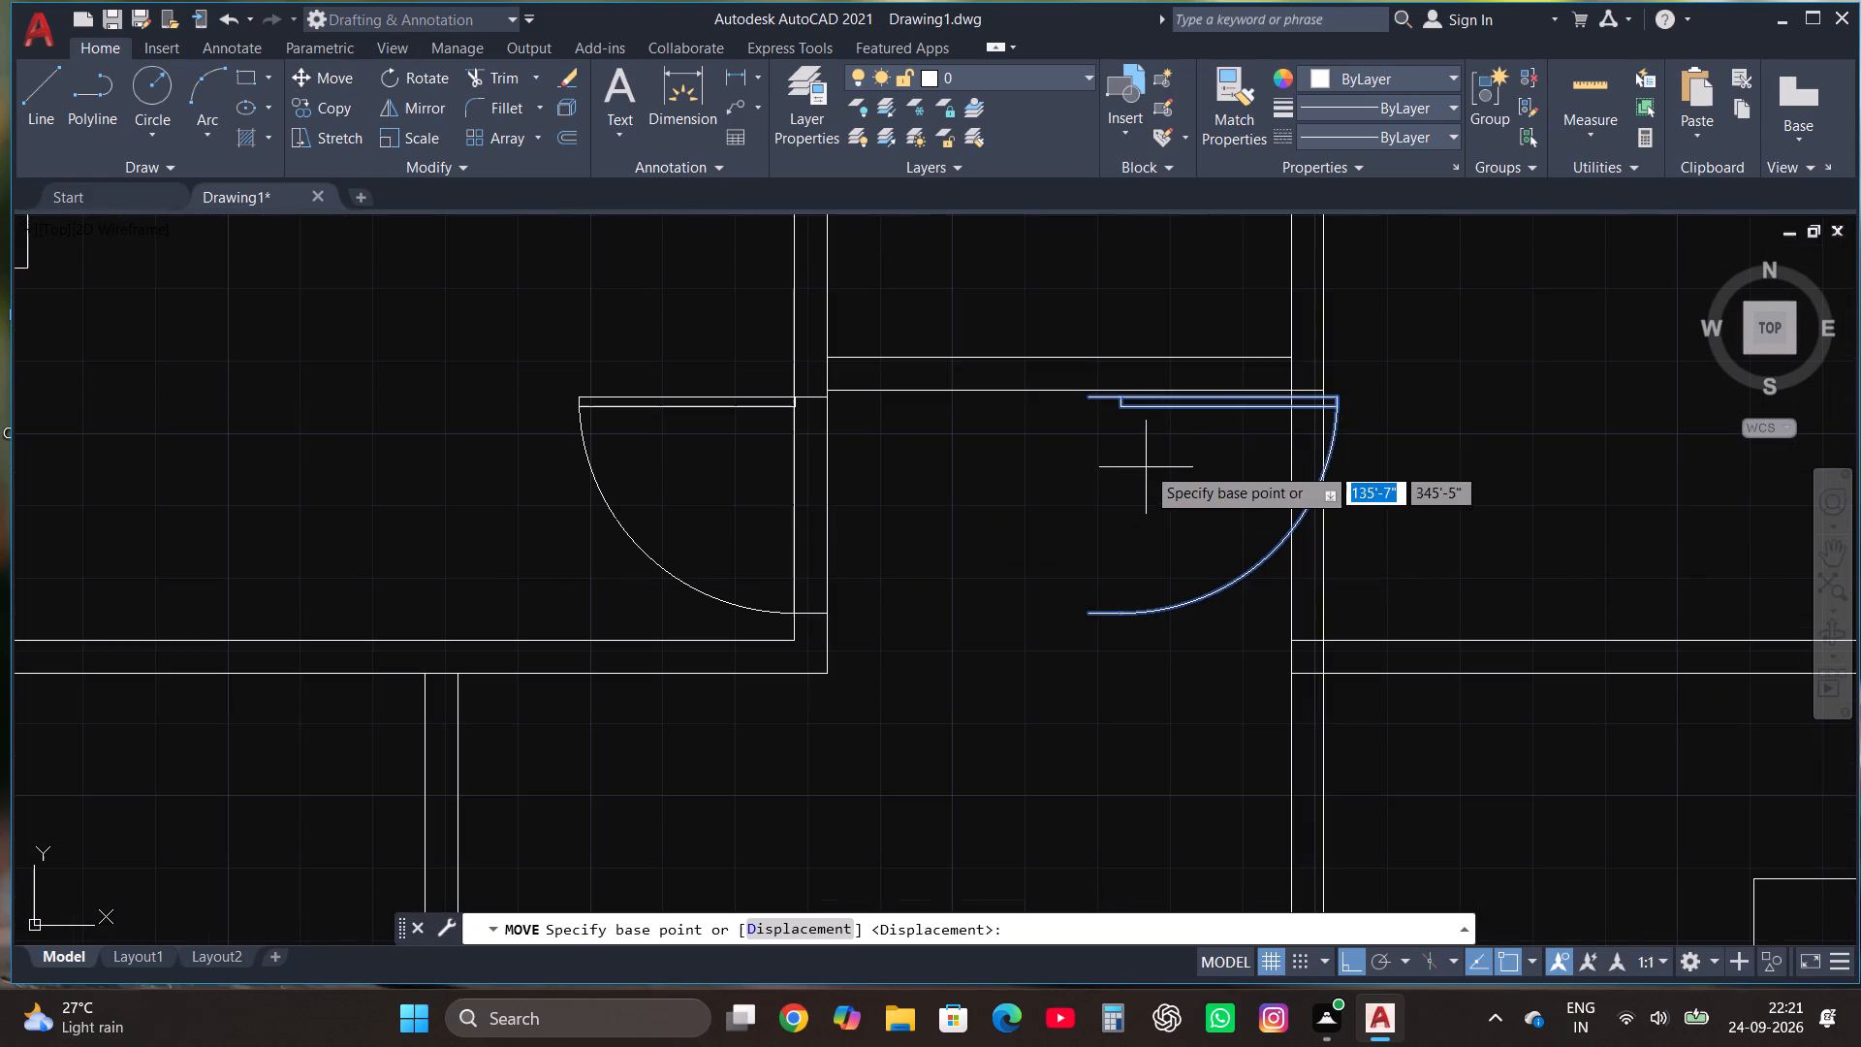
{"action": "left_click", "coordinate": [1085, 402]}
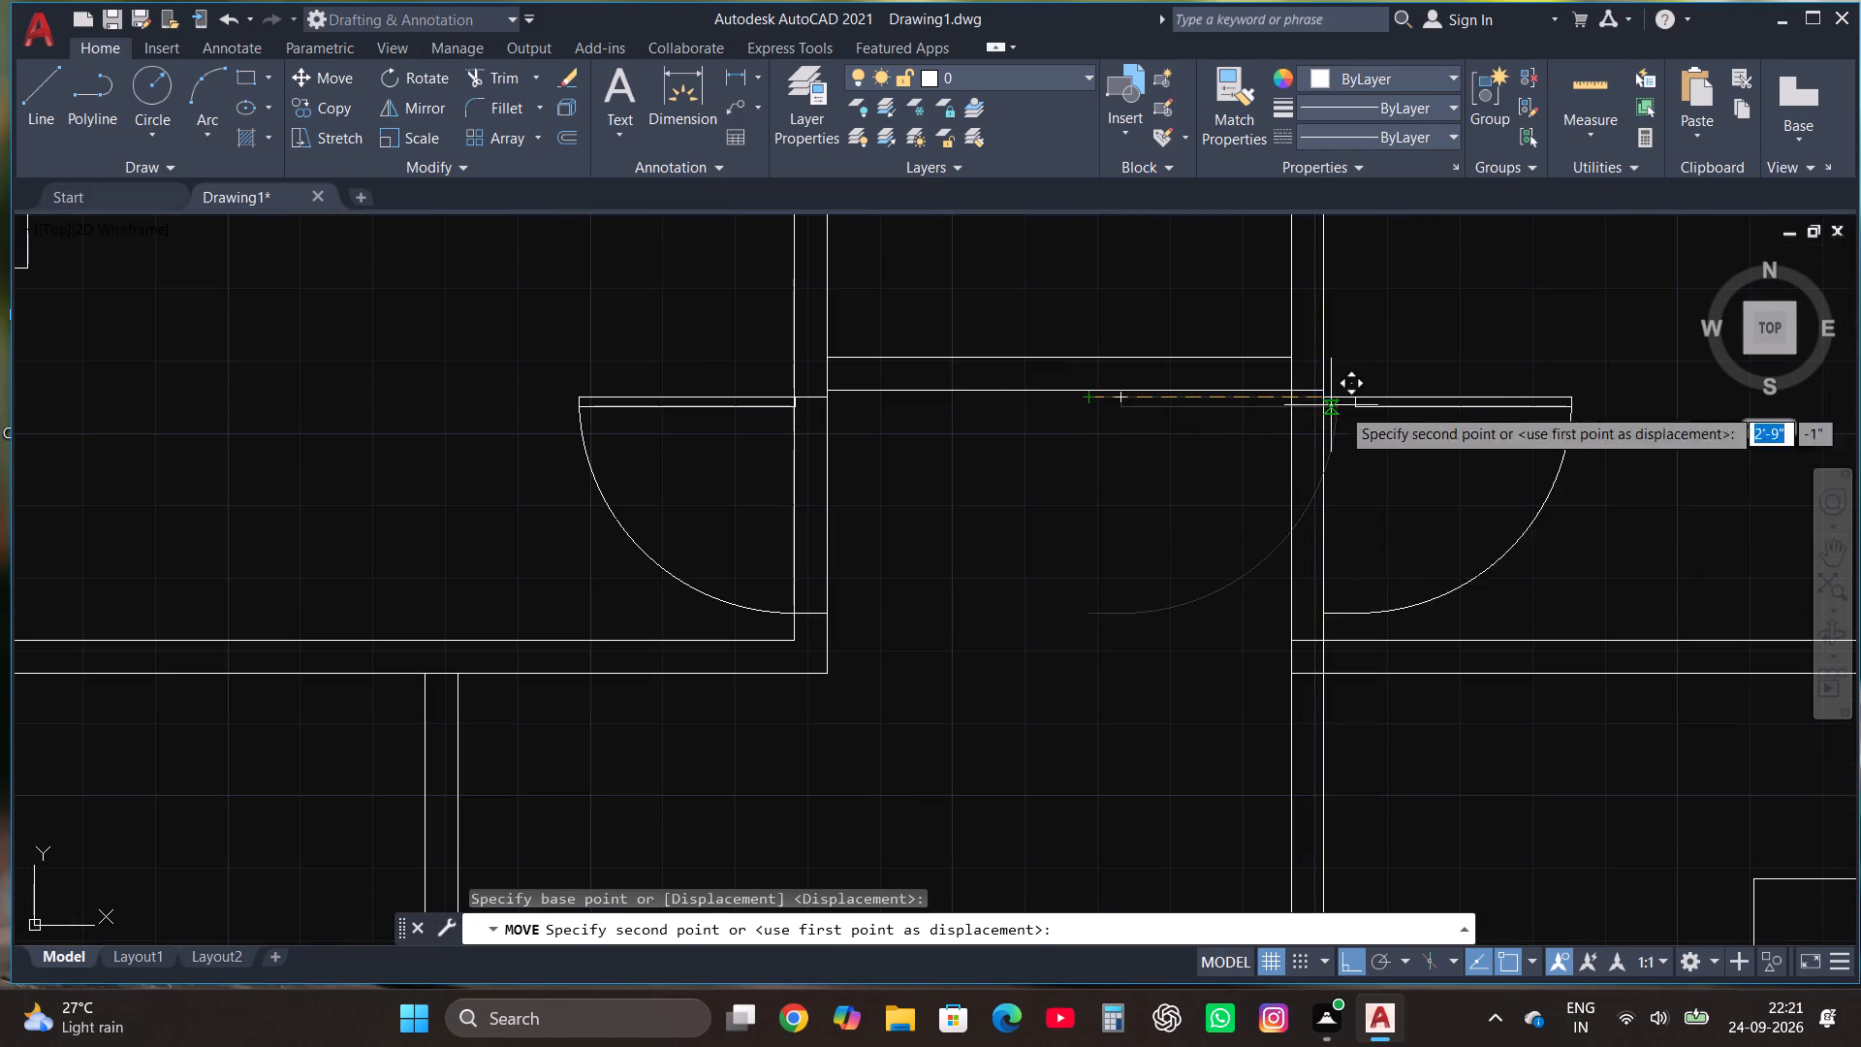
{"action": "key", "text": "F8"}
{"action": "left_click", "coordinate": [1293, 408]}
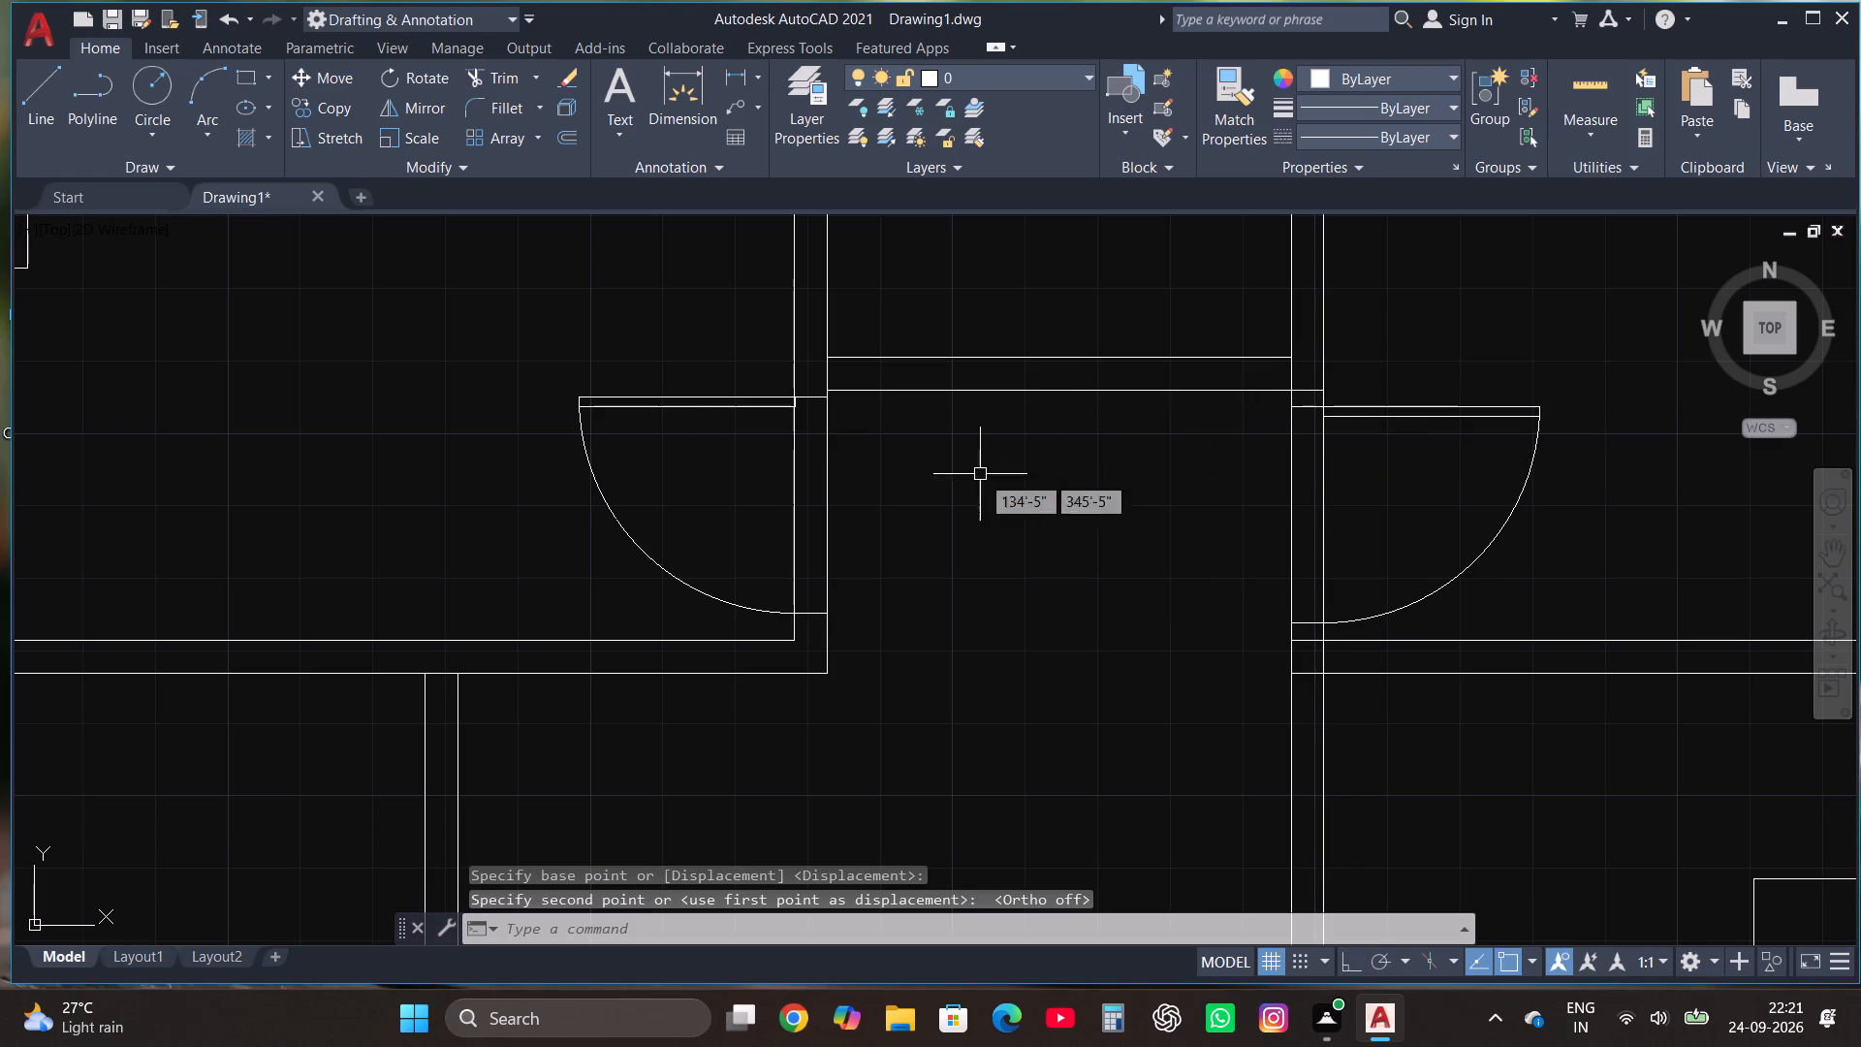
Trim the wall lines across the openings of the two facing upper bedroom doors.
{"action": "left_click", "coordinate": [500, 72]}
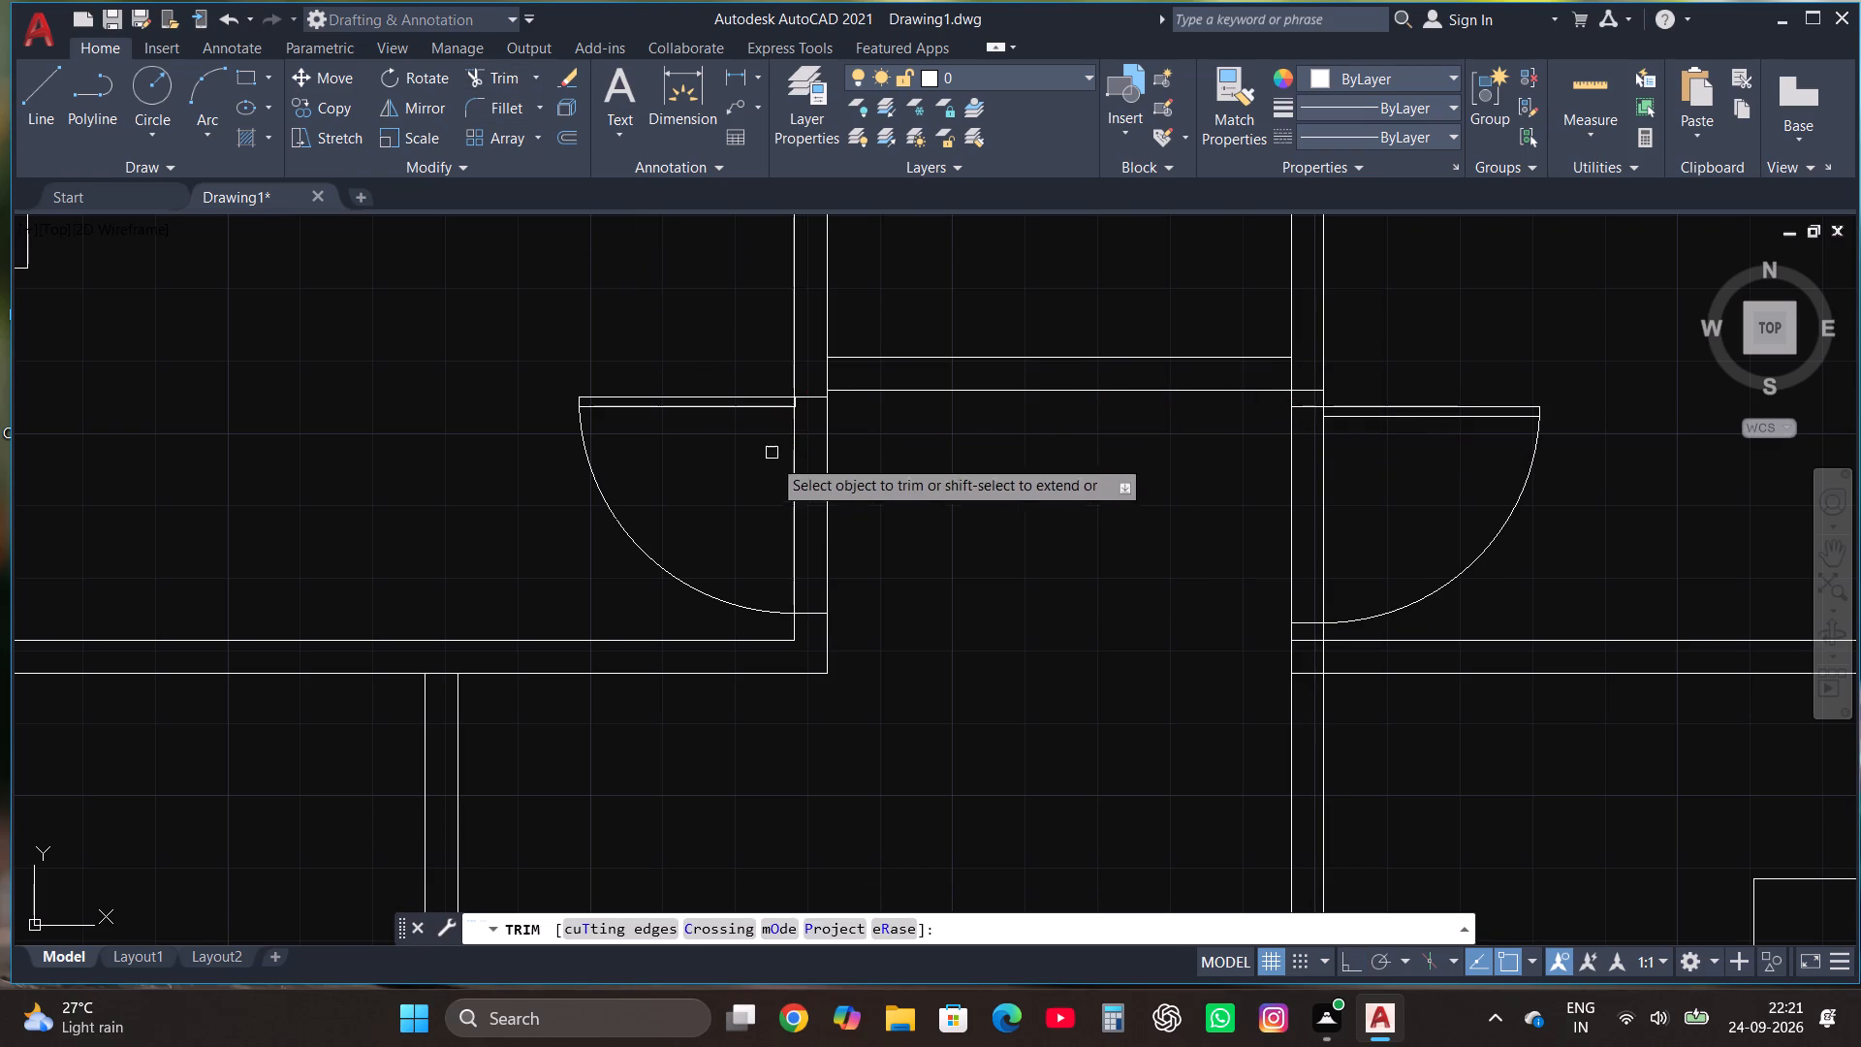
{"action": "left_click", "coordinate": [768, 467]}
{"action": "left_click", "coordinate": [1380, 482]}
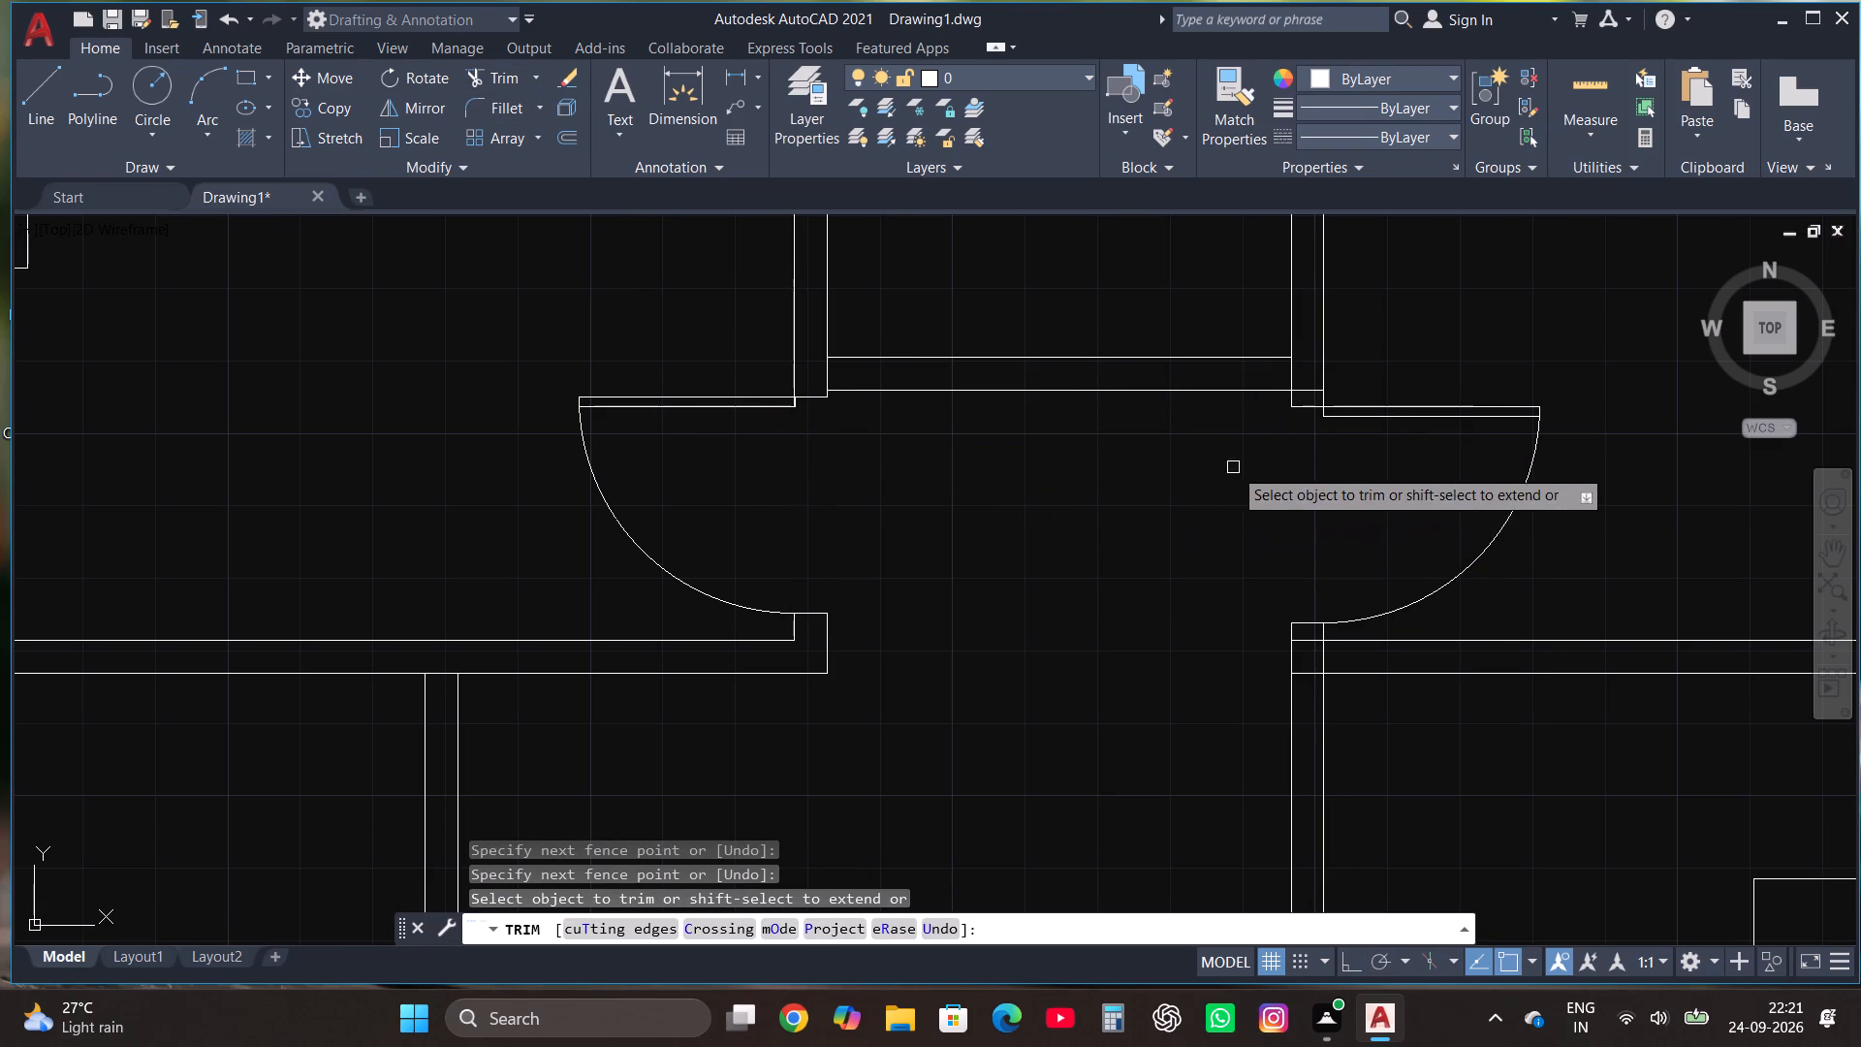
{"action": "scroll", "coordinate": [1039, 595], "scroll_direction": "down", "scroll_amount": 4}
{"action": "key", "text": "Escape"}
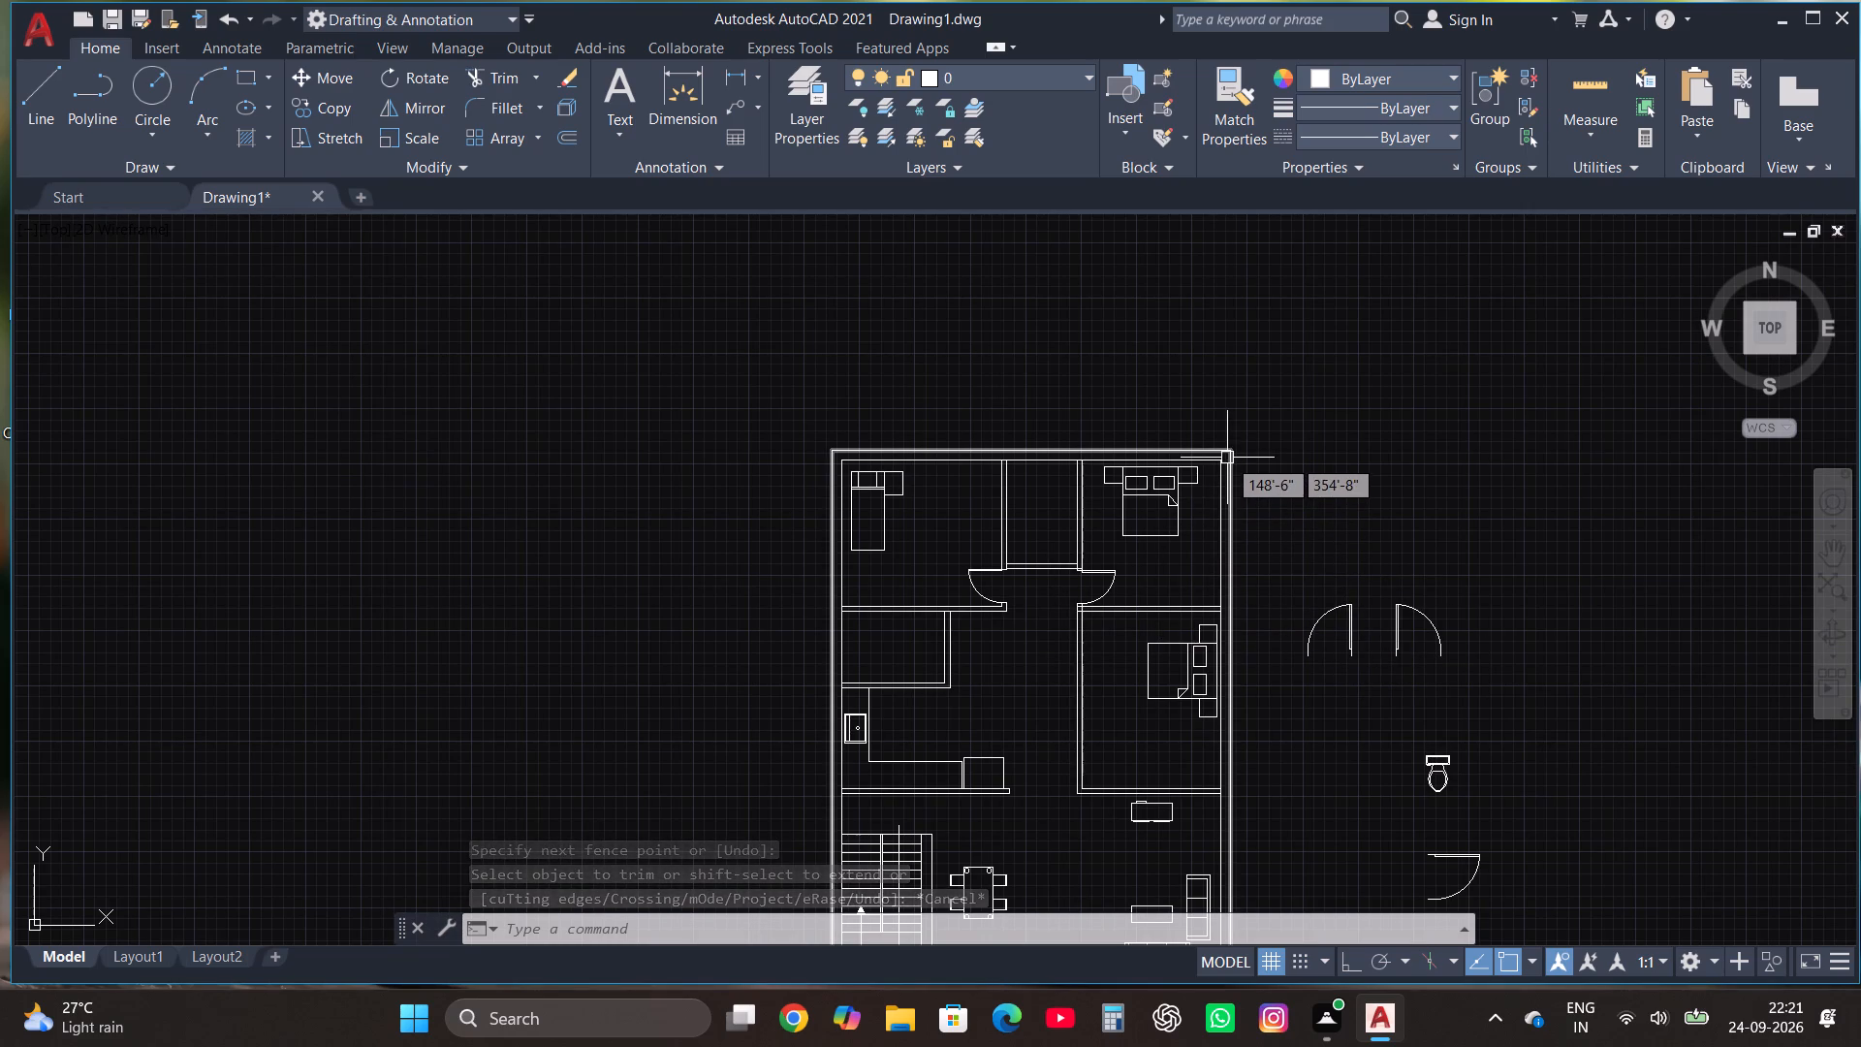
Copy the upper-left bedroom's door onto the right wall of the small room between the upper bedrooms, swinging into the small room.
{"action": "scroll", "coordinate": [1228, 461], "scroll_direction": "down", "scroll_amount": 1}
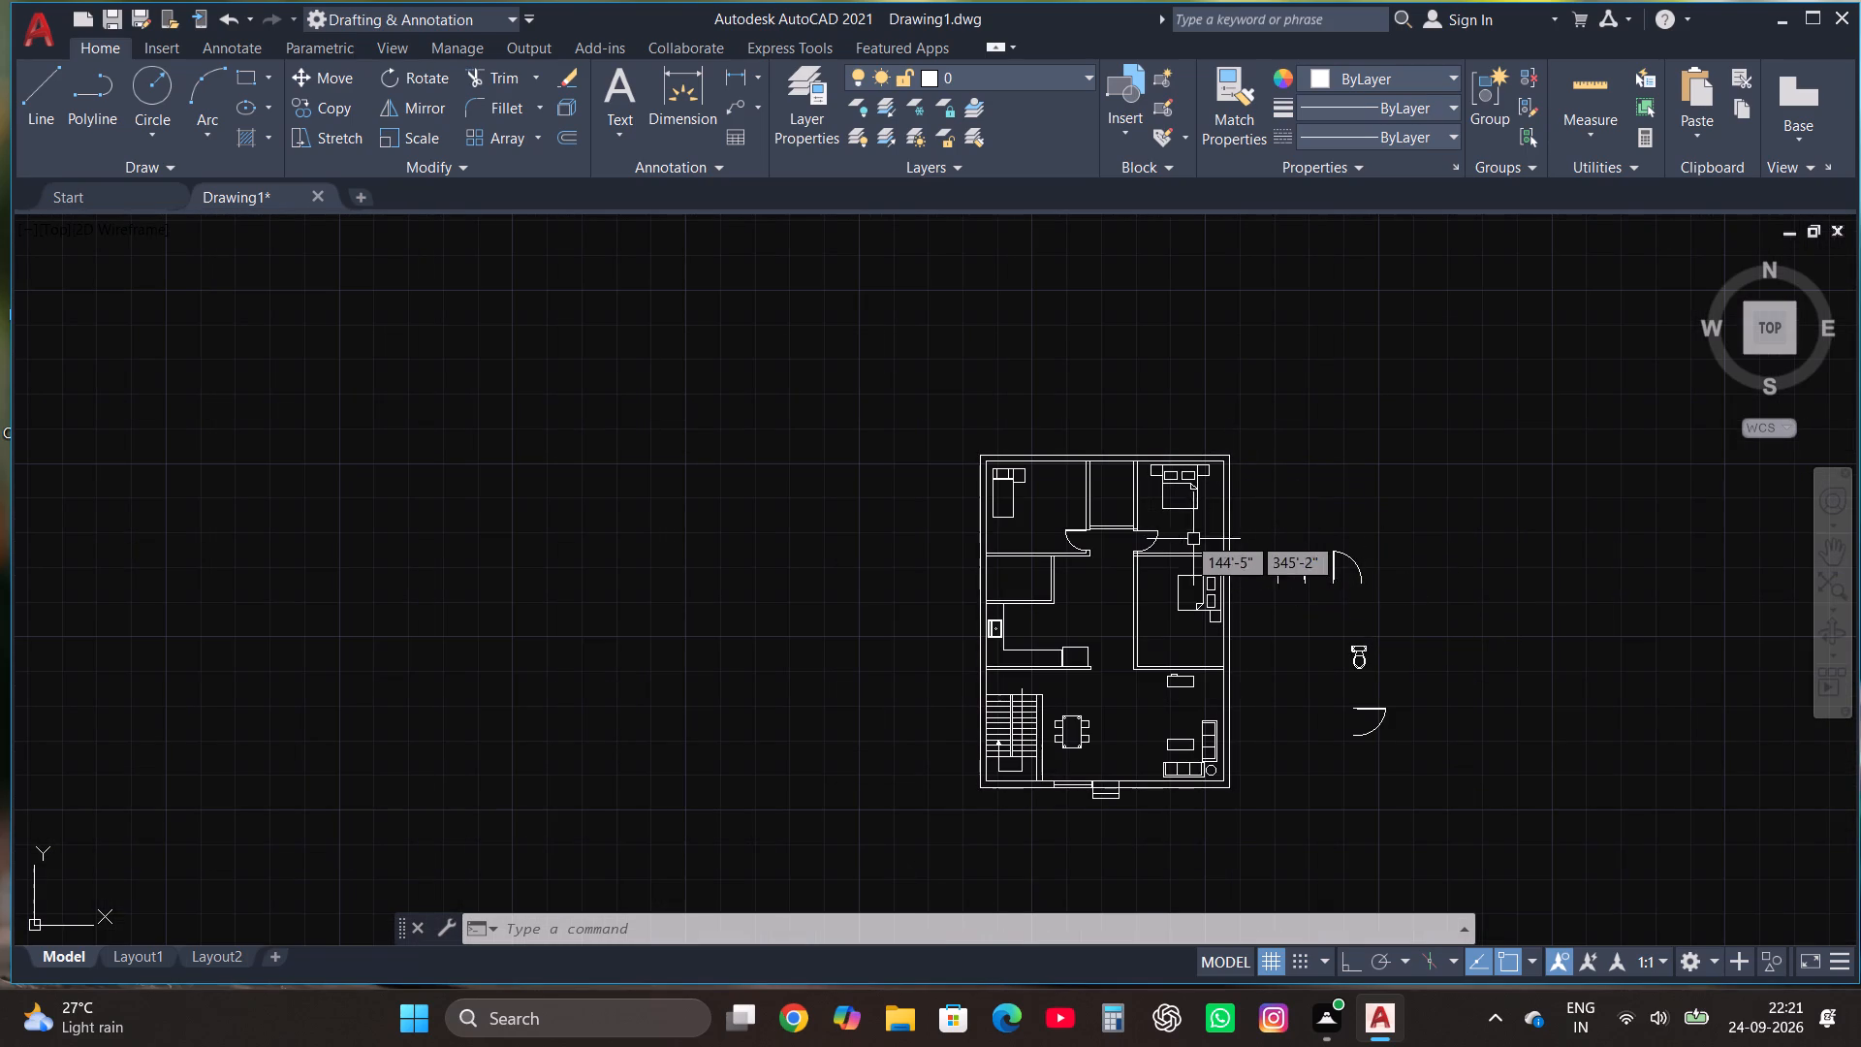
{"action": "scroll", "coordinate": [1167, 530], "scroll_direction": "up", "scroll_amount": 1}
{"action": "scroll", "coordinate": [979, 505], "scroll_direction": "up", "scroll_amount": 2}
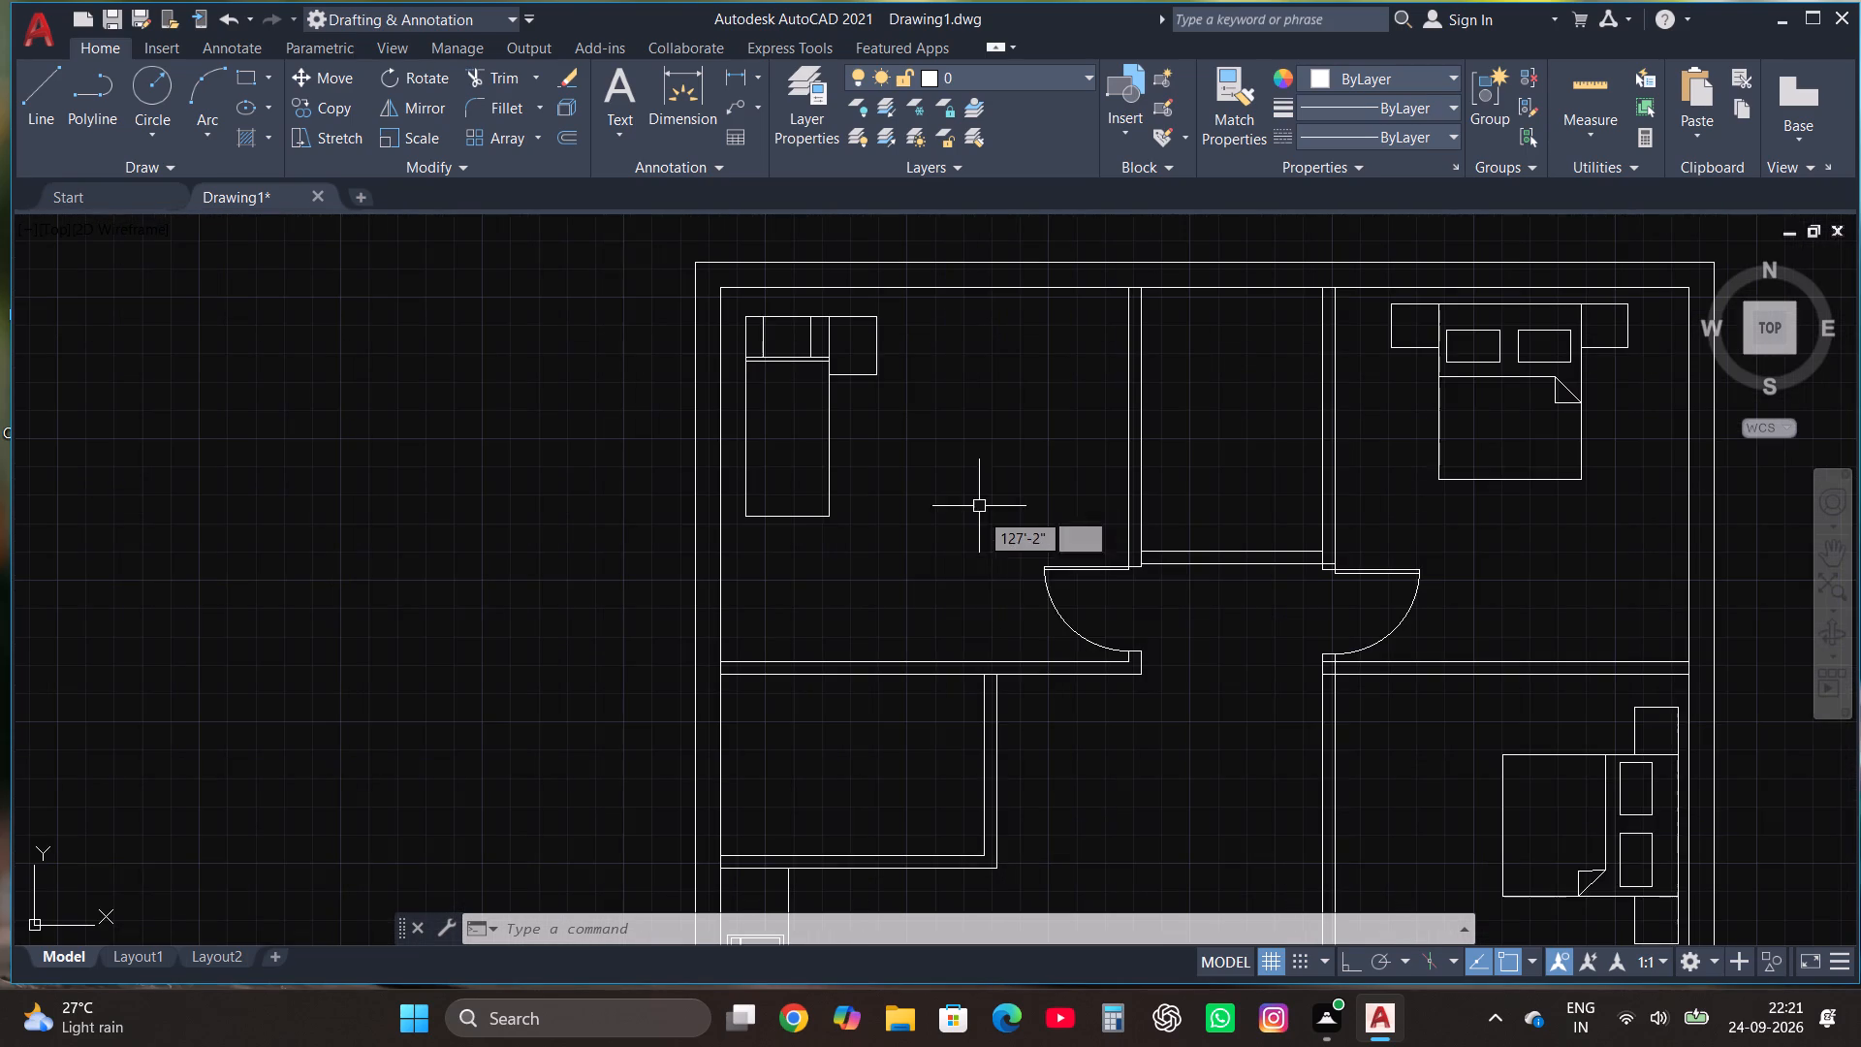
{"action": "left_click", "coordinate": [1060, 564]}
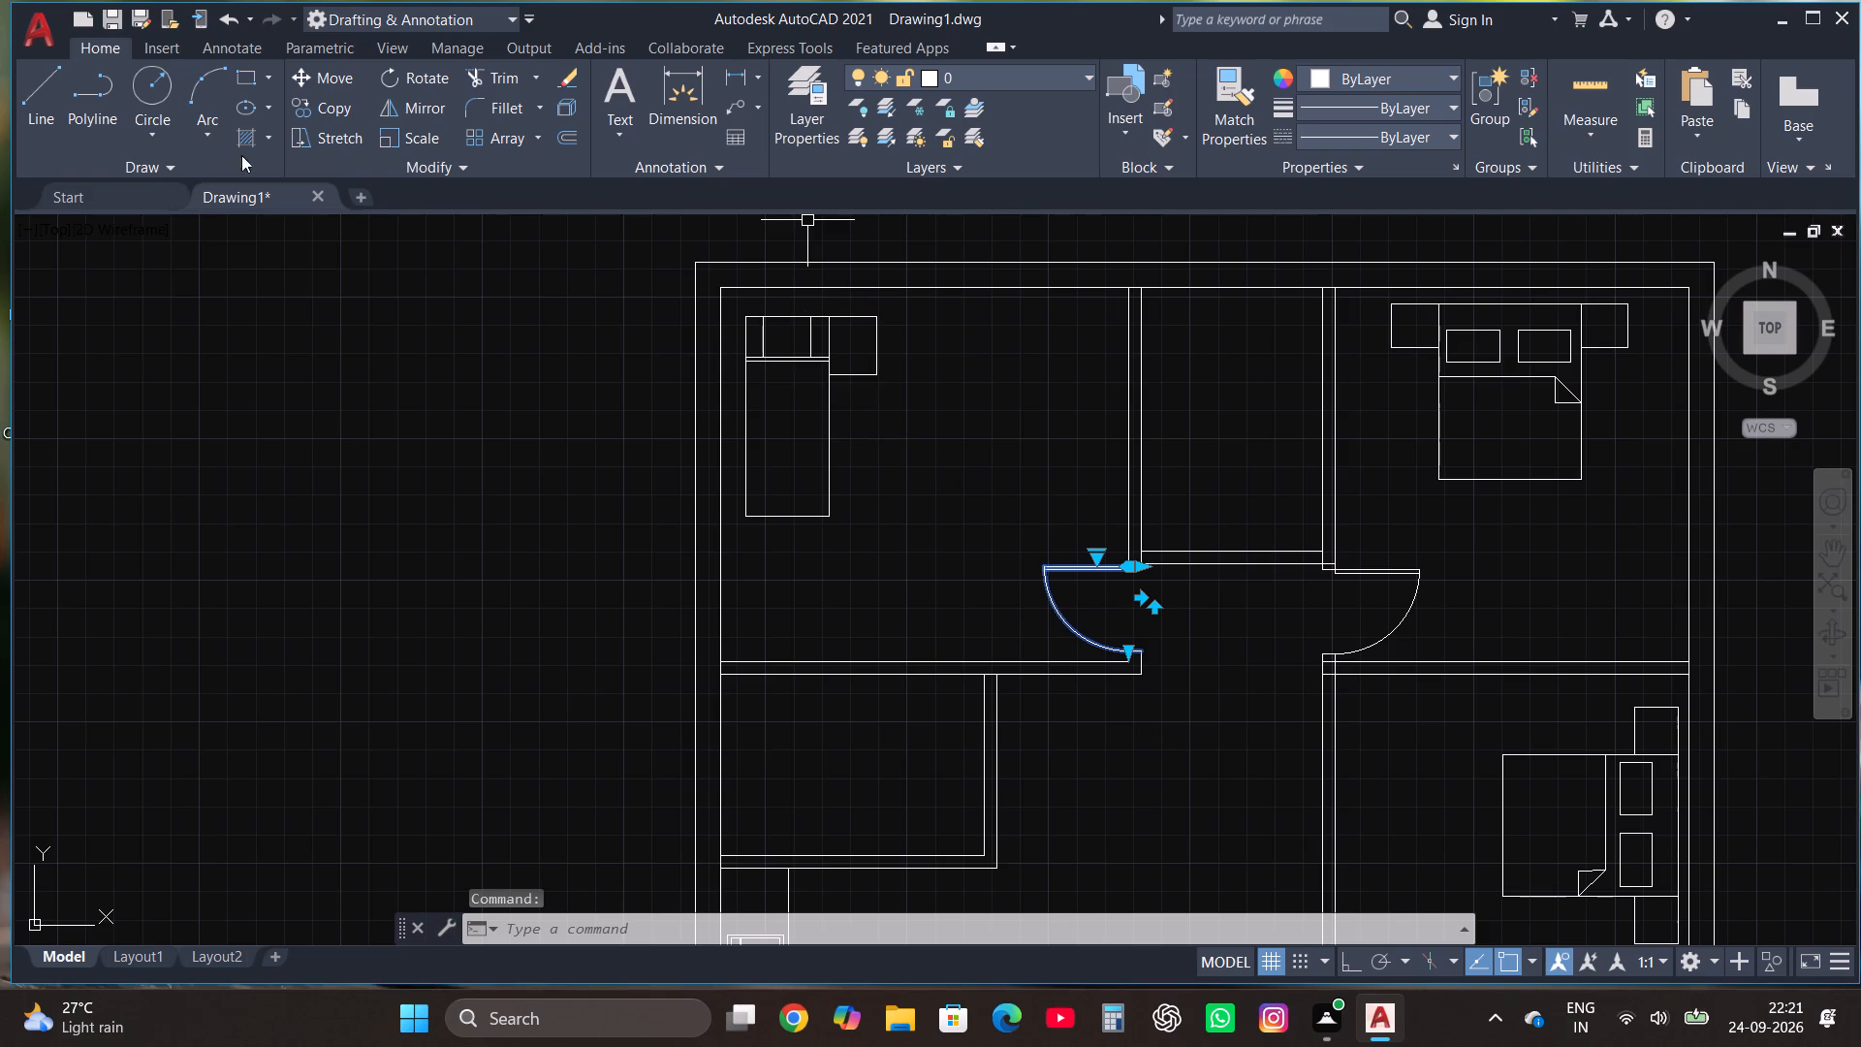
{"action": "left_click", "coordinate": [336, 103]}
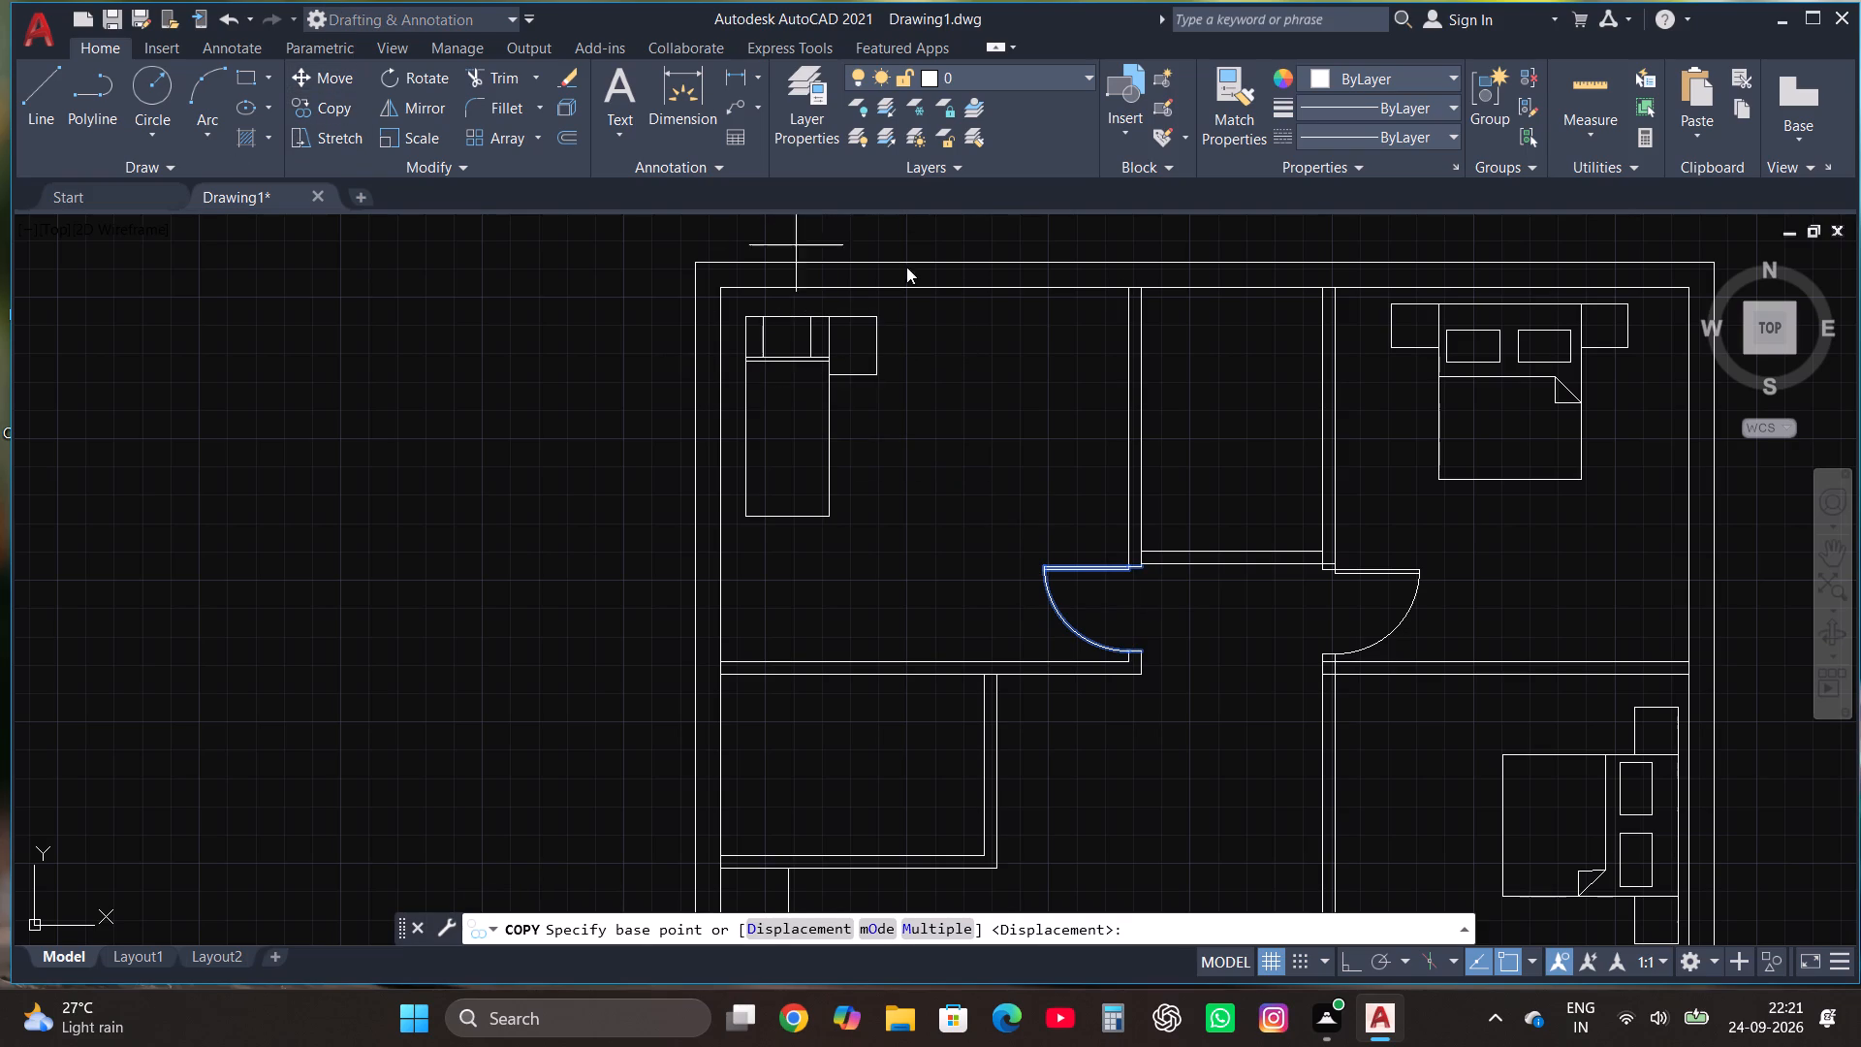
{"action": "left_click", "coordinate": [1140, 563]}
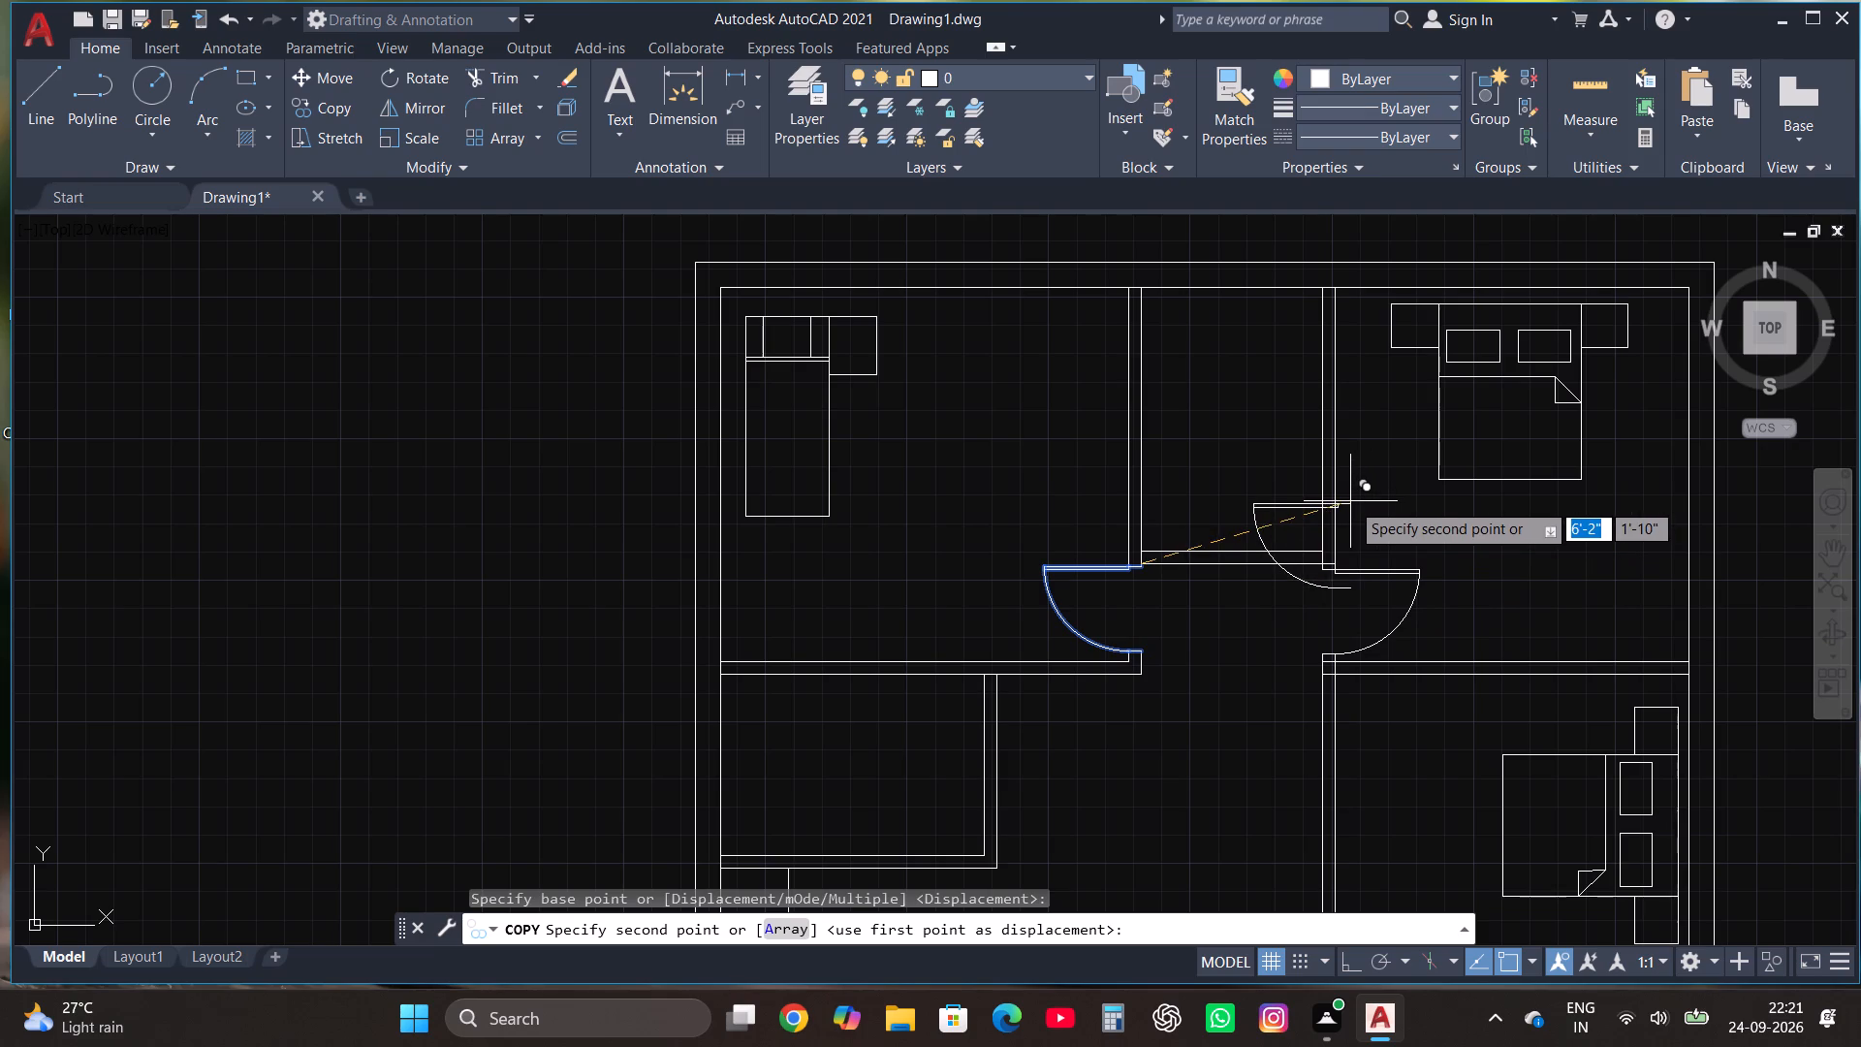
{"action": "scroll", "coordinate": [1351, 486], "scroll_direction": "up", "scroll_amount": 1}
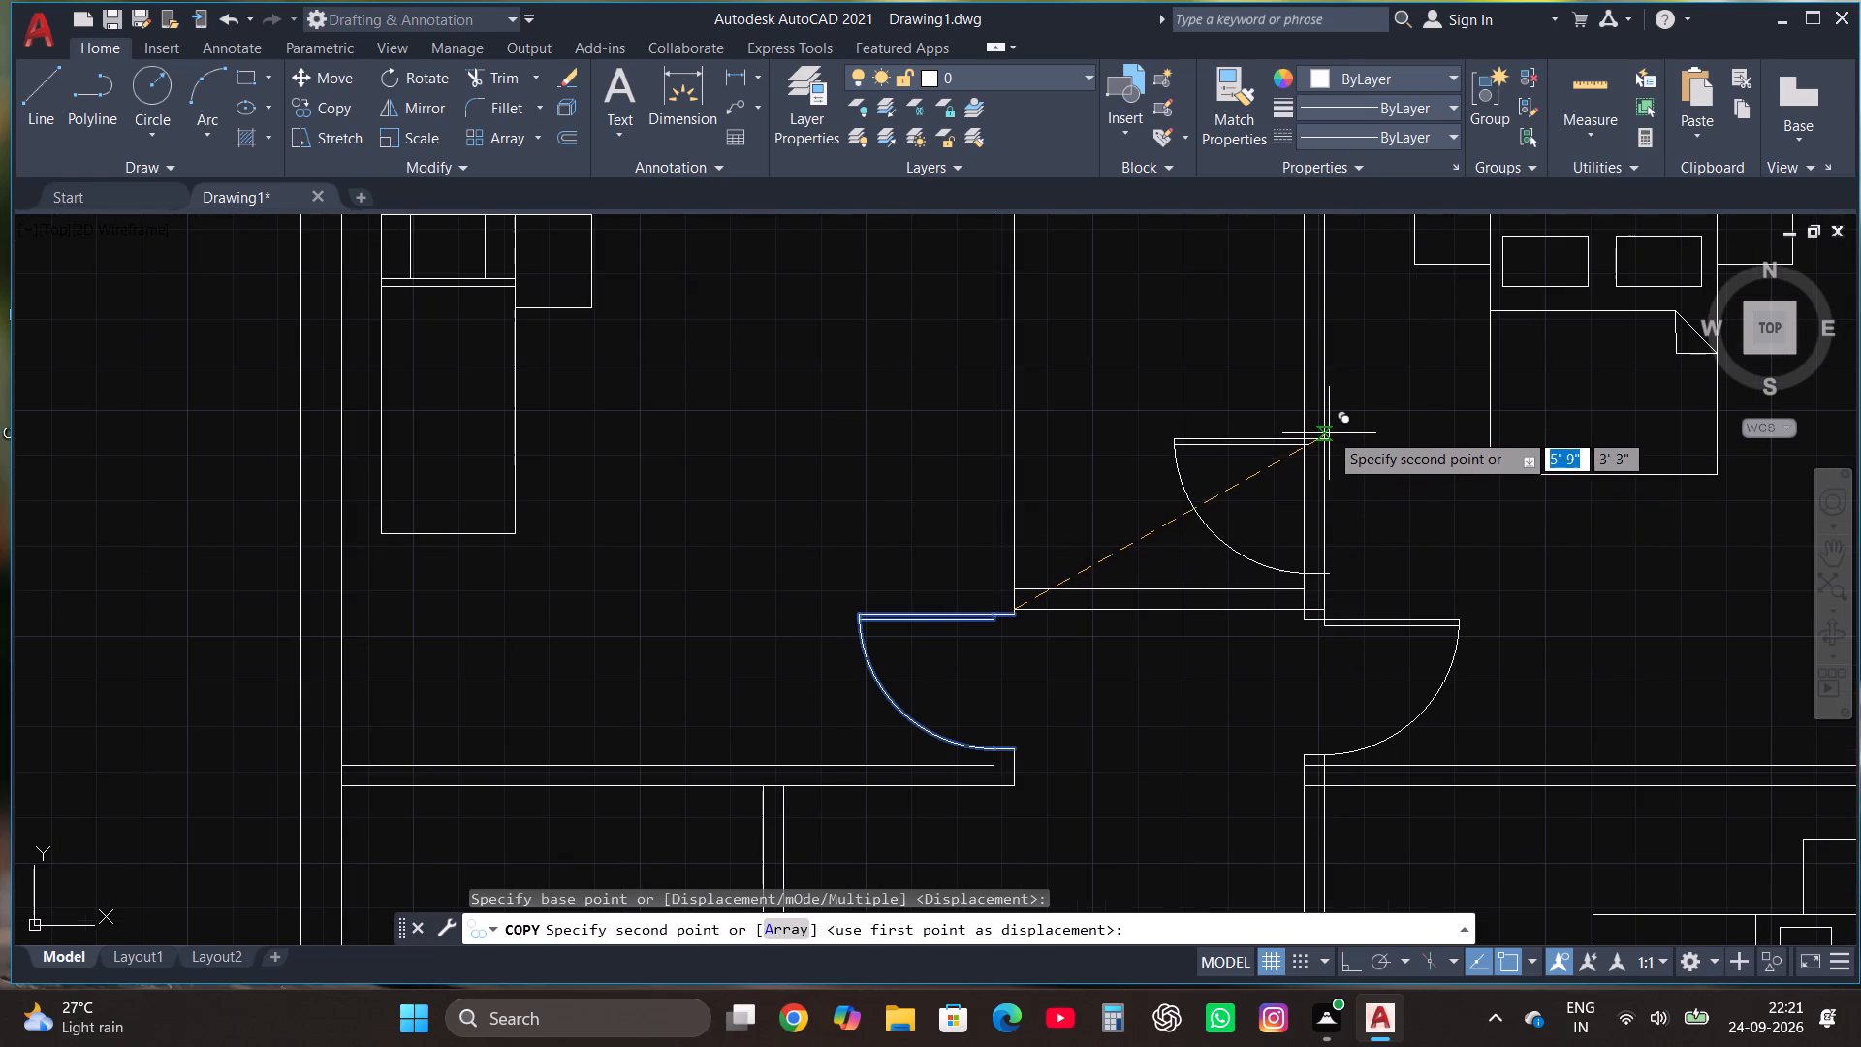
{"action": "left_click", "coordinate": [1321, 443]}
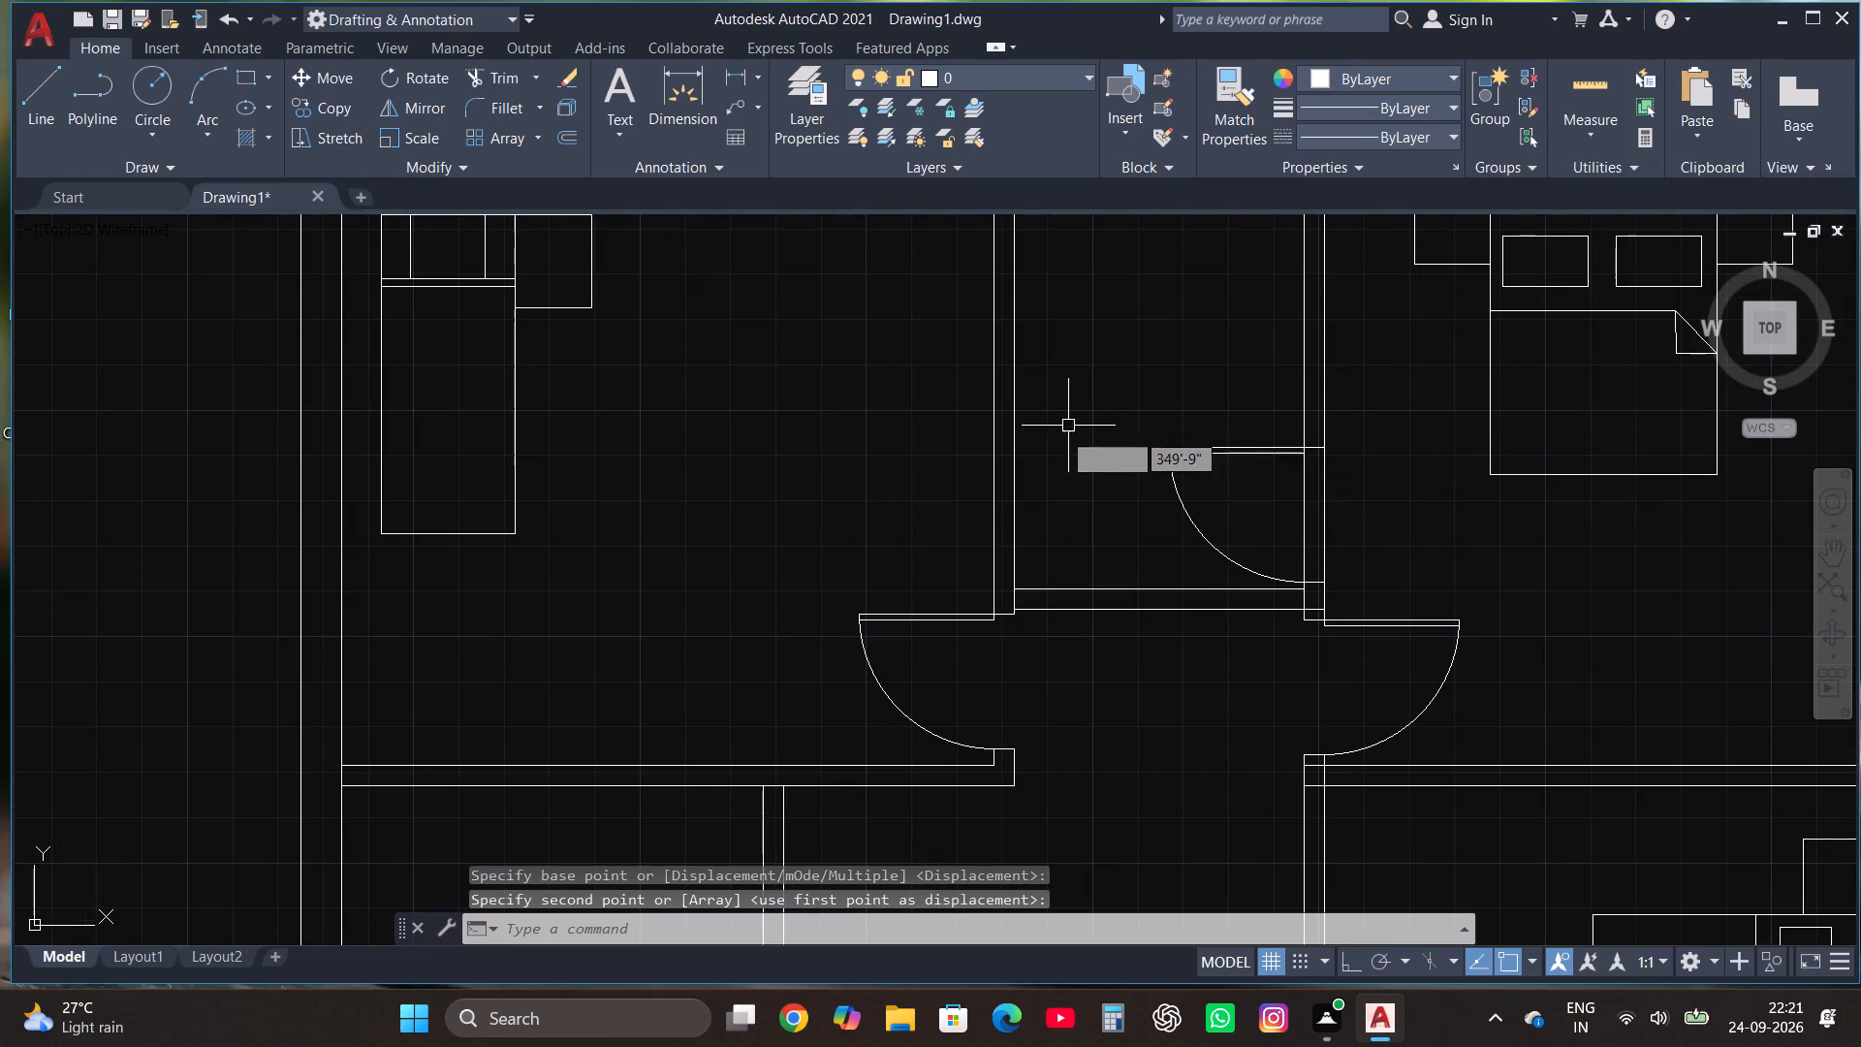
Move the copied door slightly up and align its jamb ends with the faces of the small room's right wall.
{"action": "scroll", "coordinate": [929, 656], "scroll_direction": "down", "scroll_amount": 1}
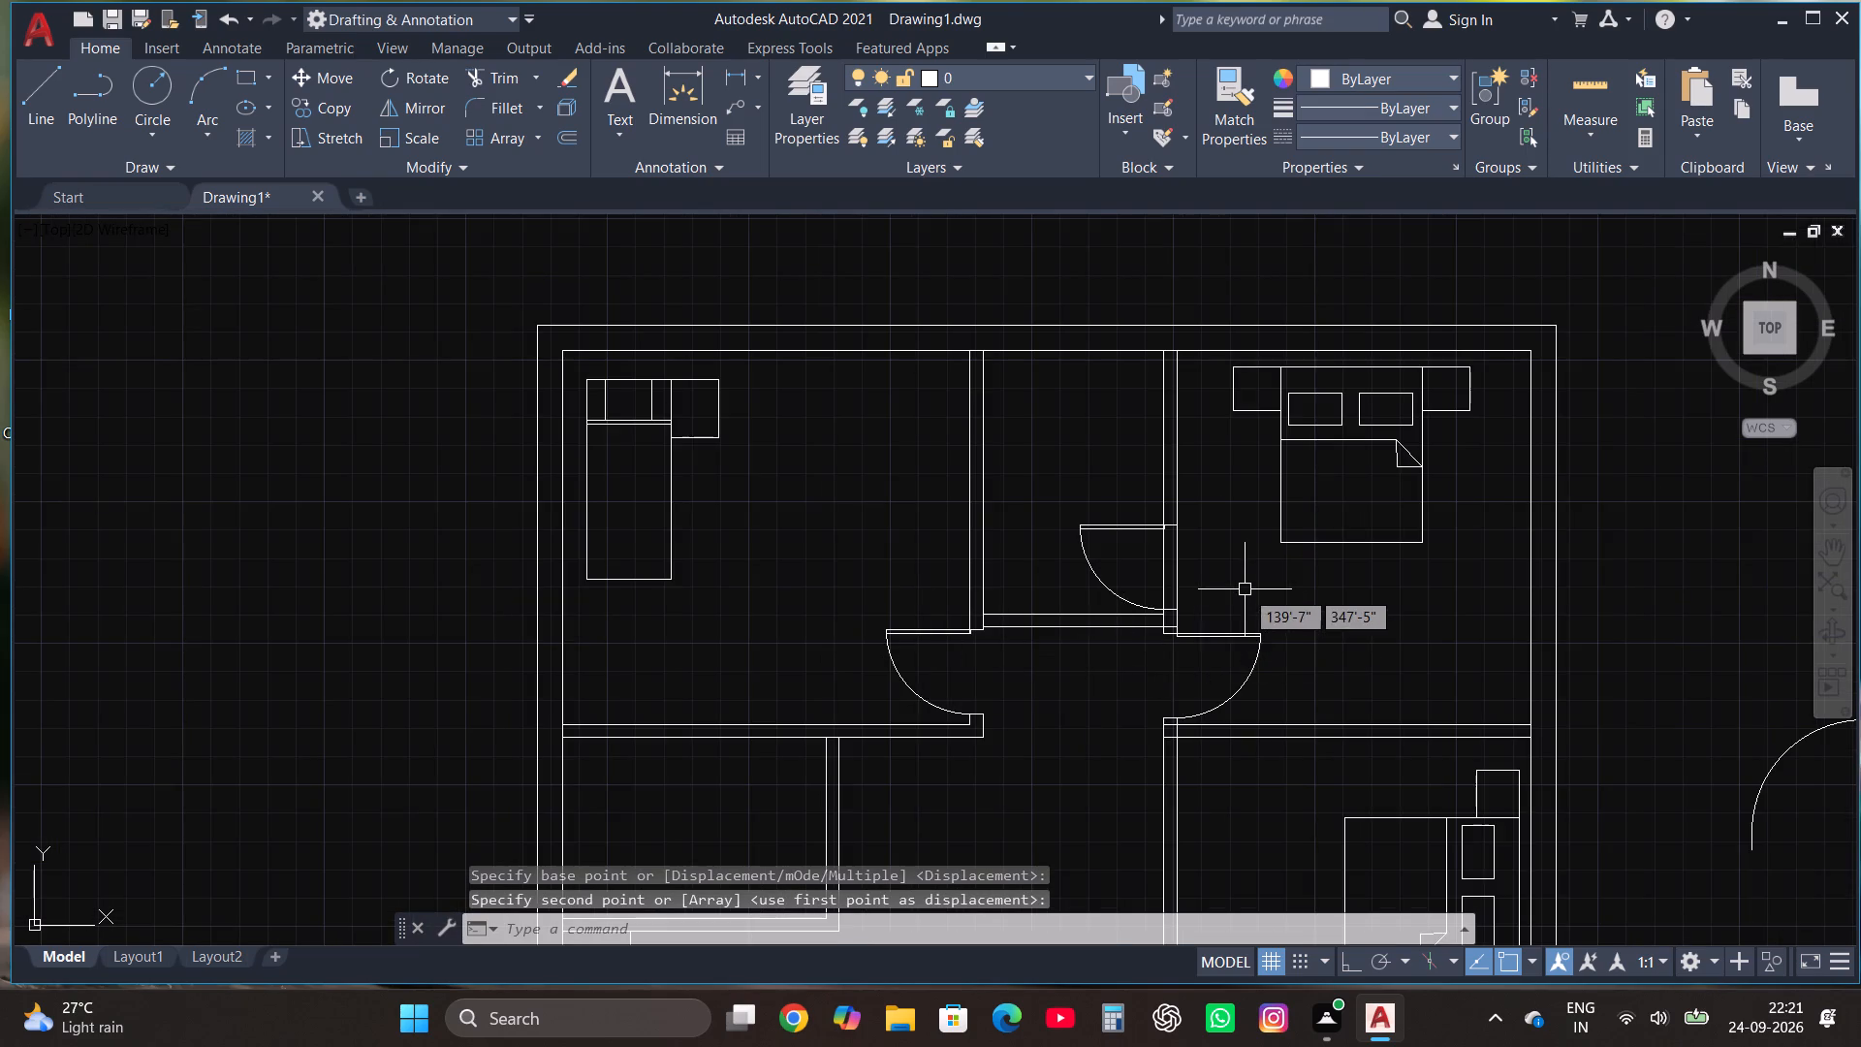
{"action": "scroll", "coordinate": [1245, 589], "scroll_direction": "up", "scroll_amount": 2}
{"action": "left_click", "coordinate": [973, 494]}
{"action": "left_click", "coordinate": [923, 428]}
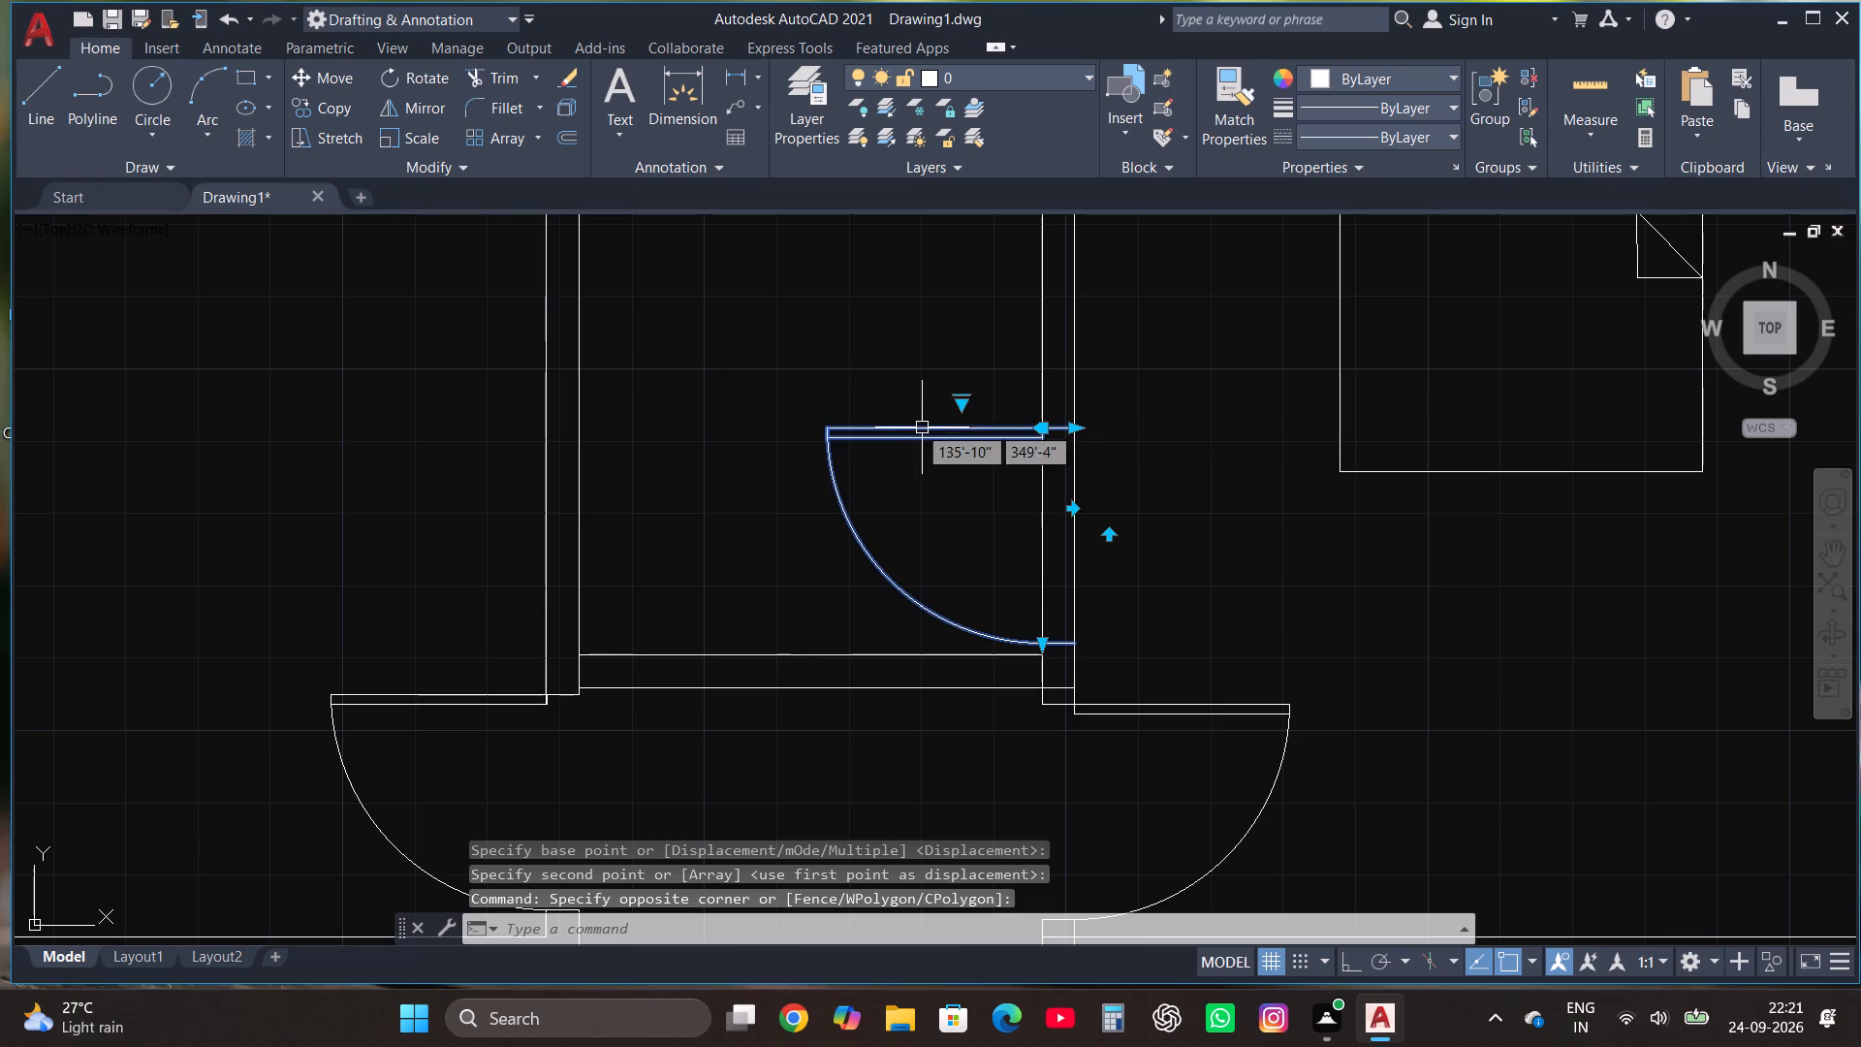
{"action": "left_click", "coordinate": [324, 77]}
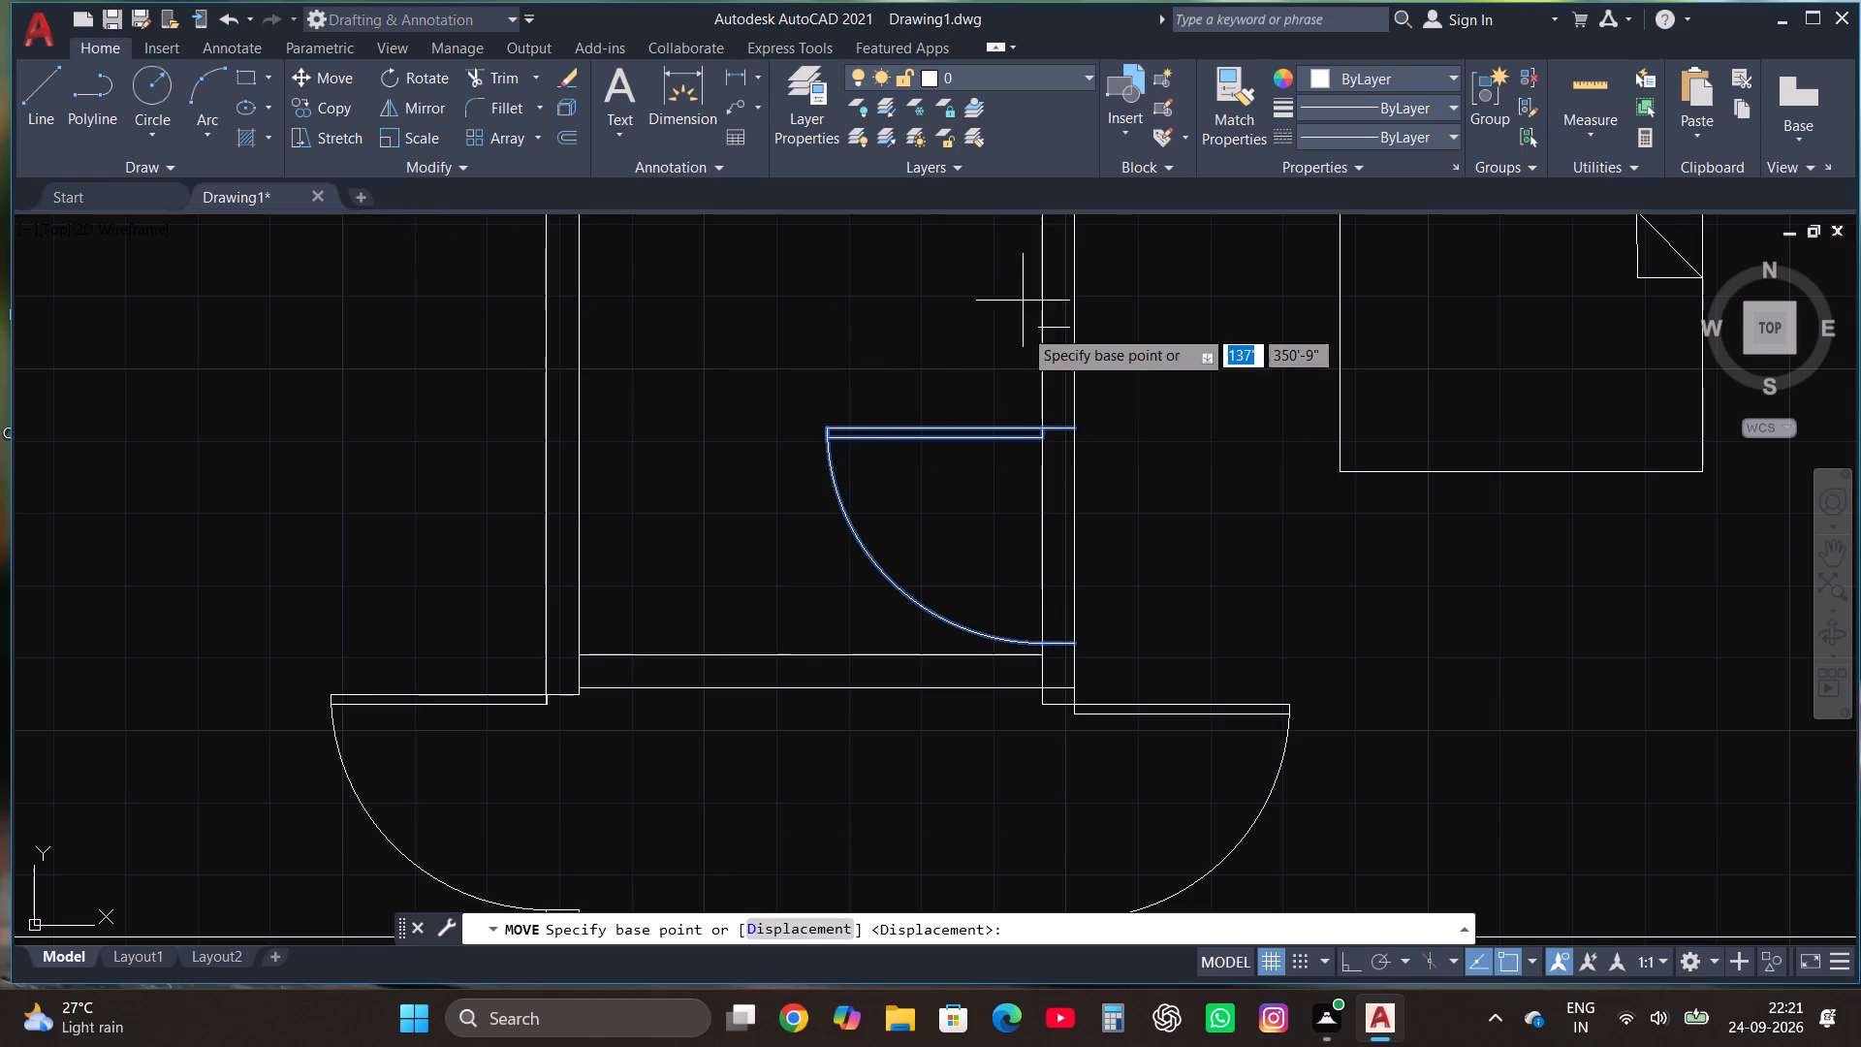
{"action": "left_click", "coordinate": [1077, 426]}
{"action": "left_click", "coordinate": [1080, 416]}
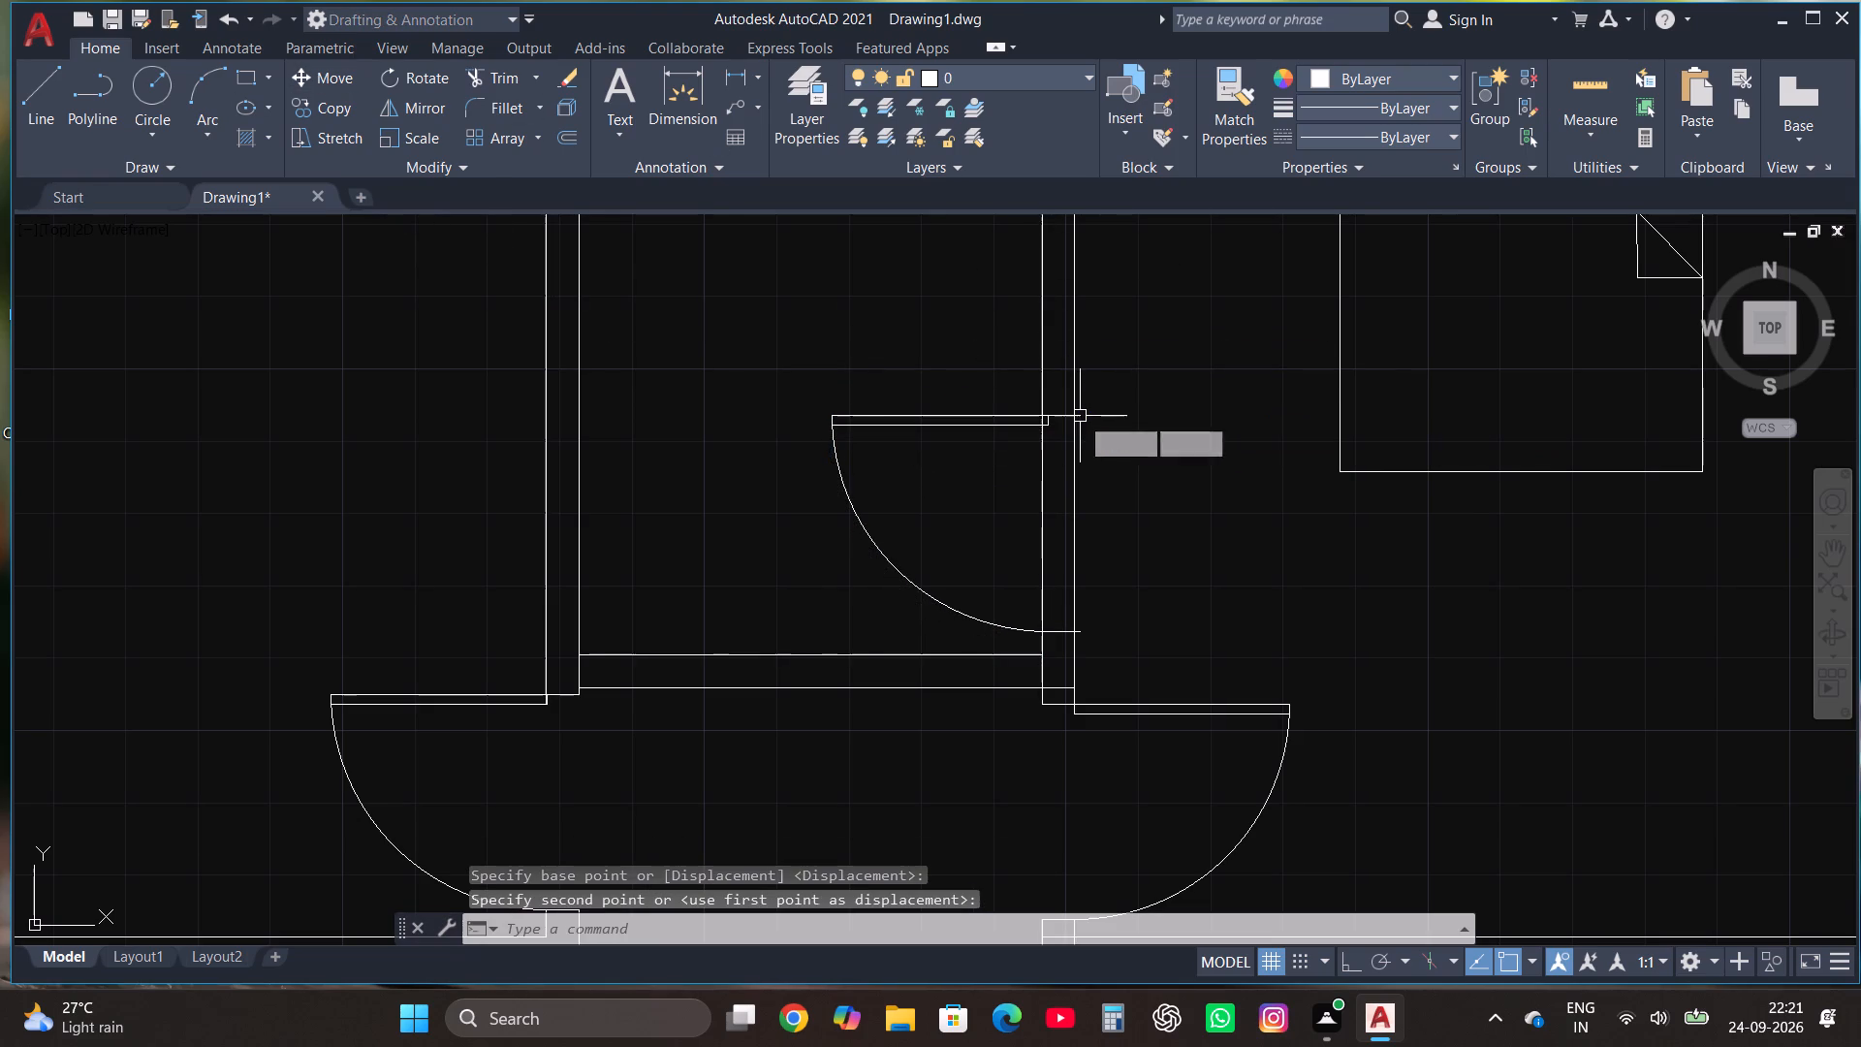
{"action": "left_click", "coordinate": [1008, 422]}
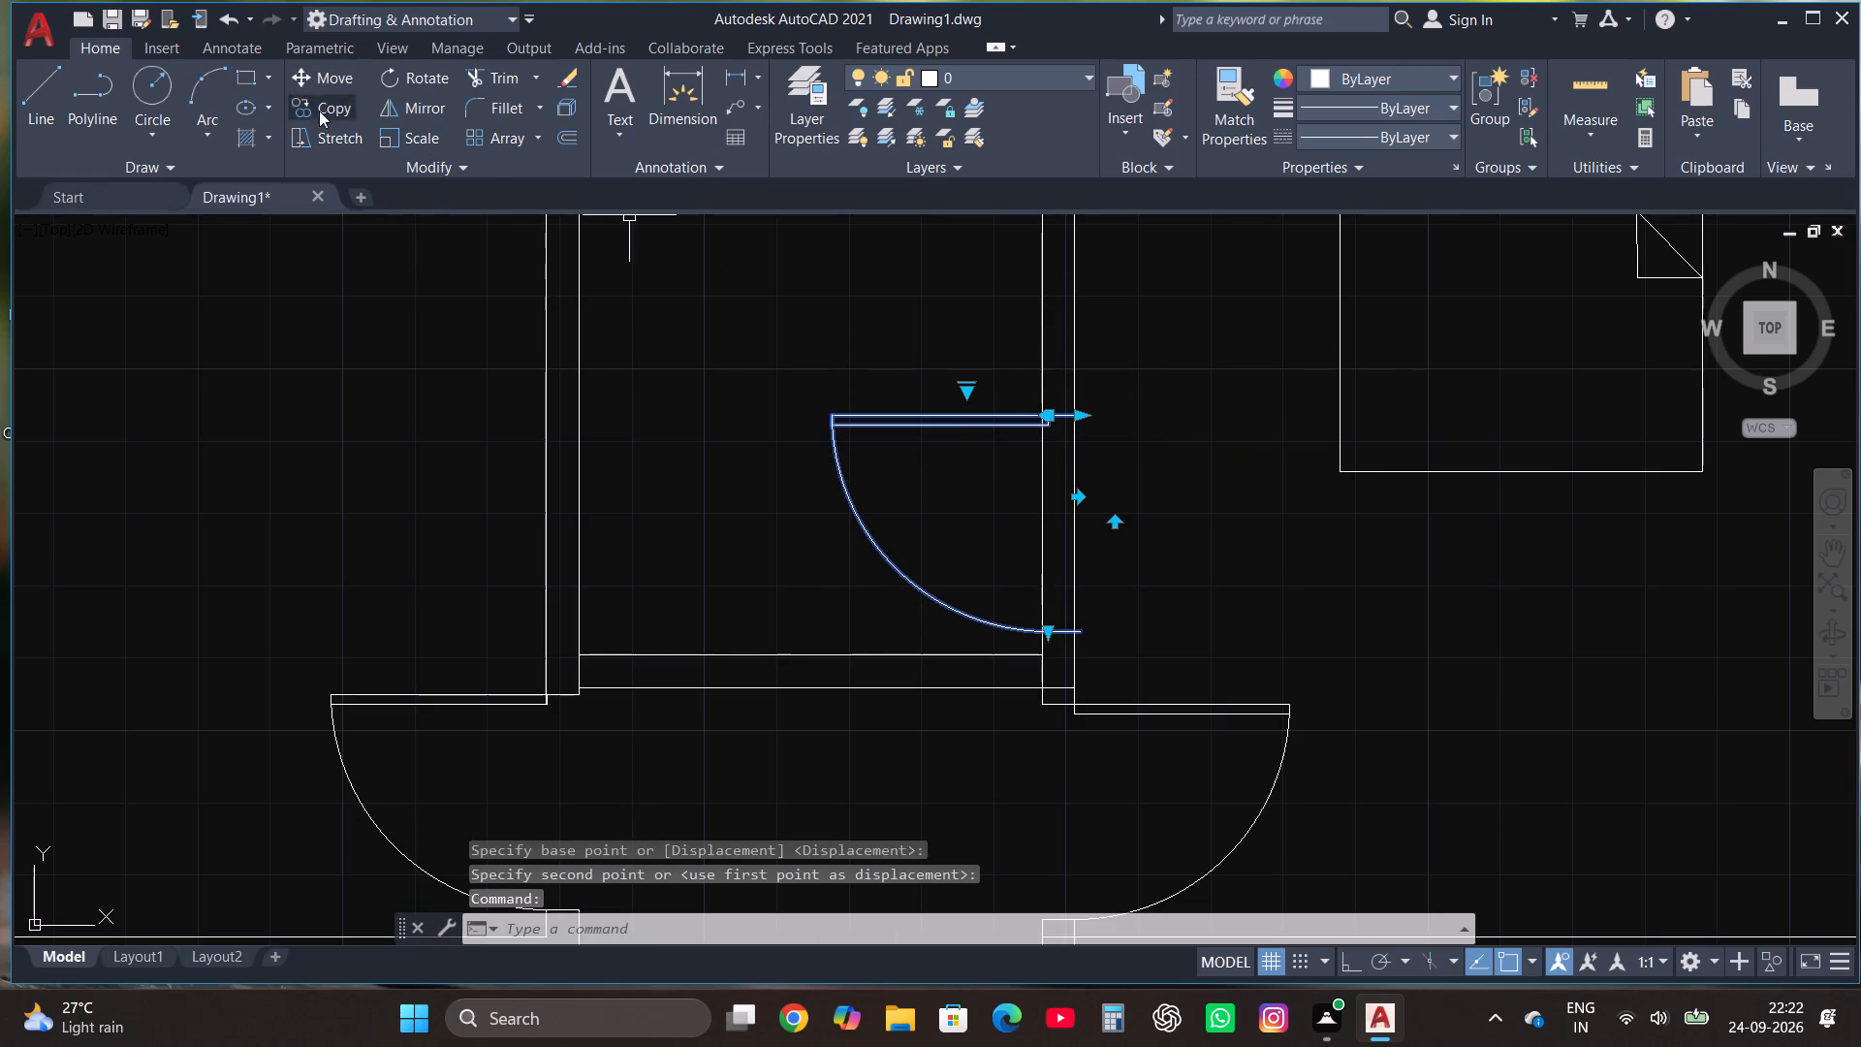
{"action": "left_click", "coordinate": [316, 67]}
{"action": "scroll", "coordinate": [1075, 396], "scroll_direction": "up", "scroll_amount": 2}
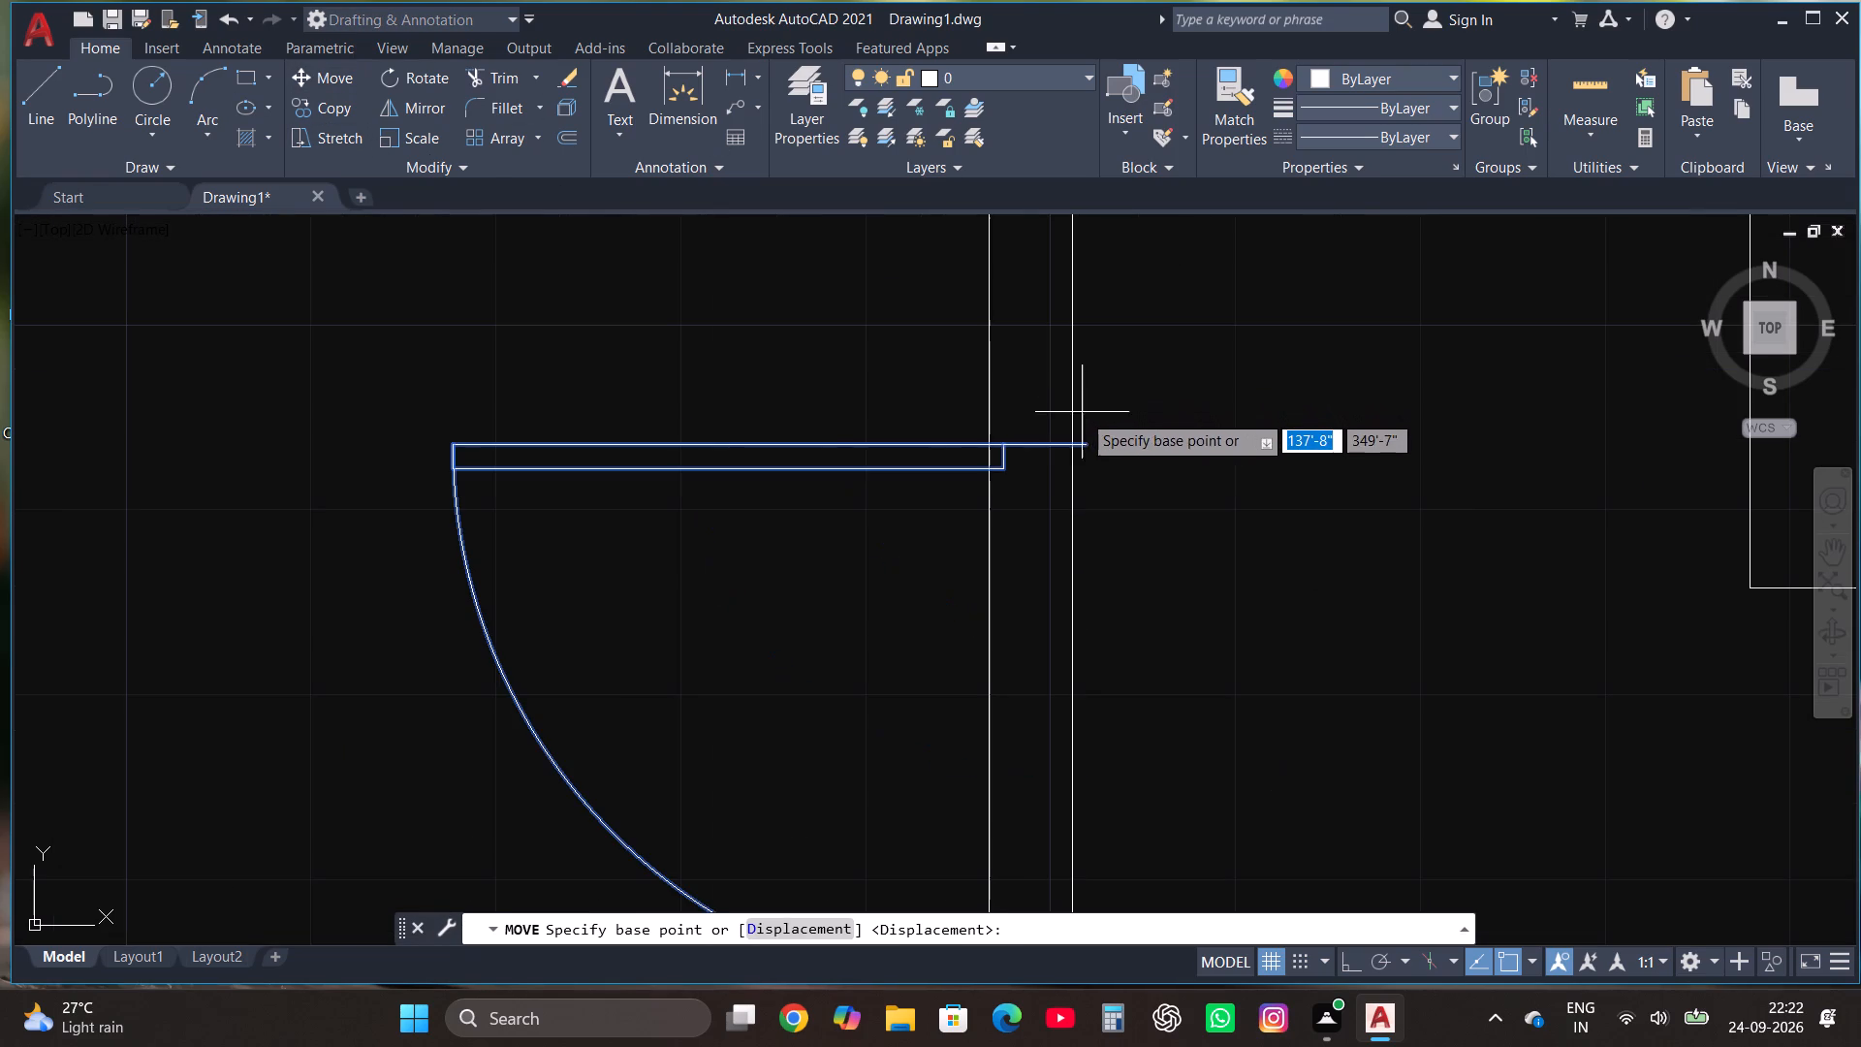
{"action": "left_click", "coordinate": [1085, 448]}
{"action": "left_click", "coordinate": [1065, 448]}
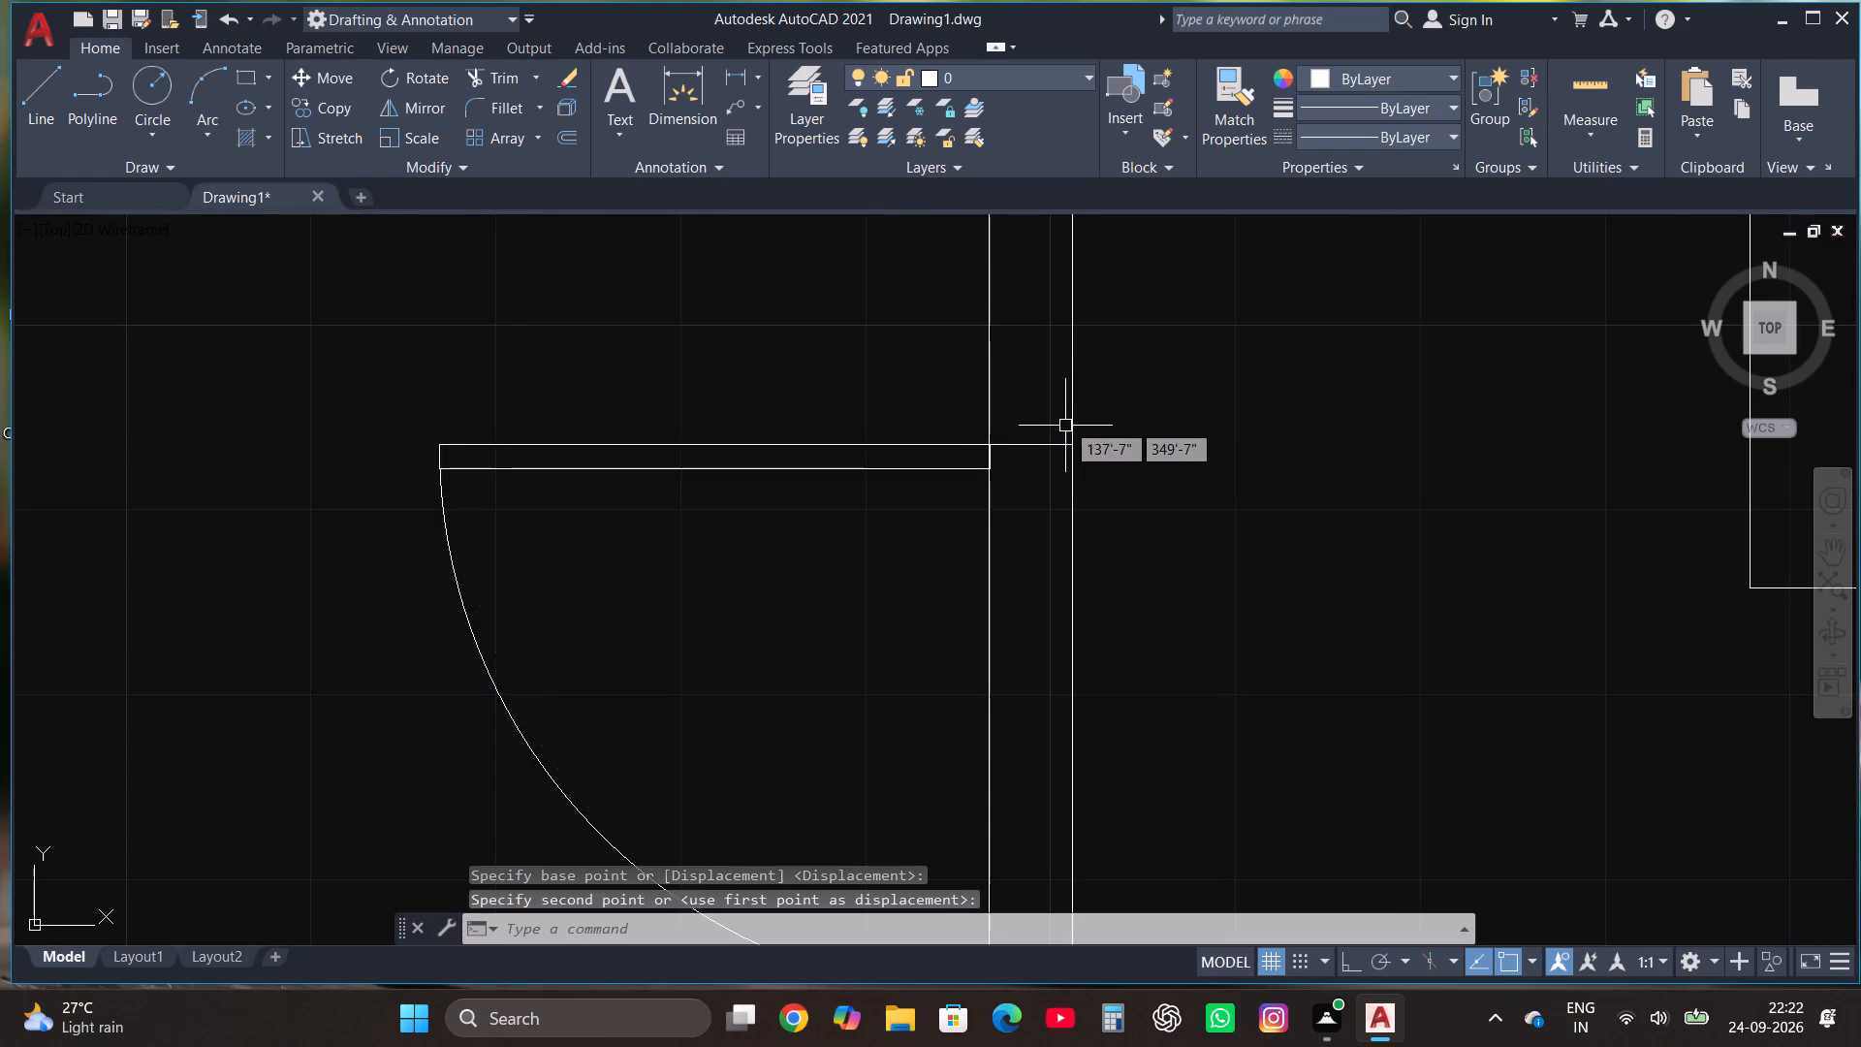
Copy the upper-left bedroom's door onto the right wall of the small room above the kitchen, swinging into that room.
{"action": "scroll", "coordinate": [1066, 408], "scroll_direction": "down", "scroll_amount": 4}
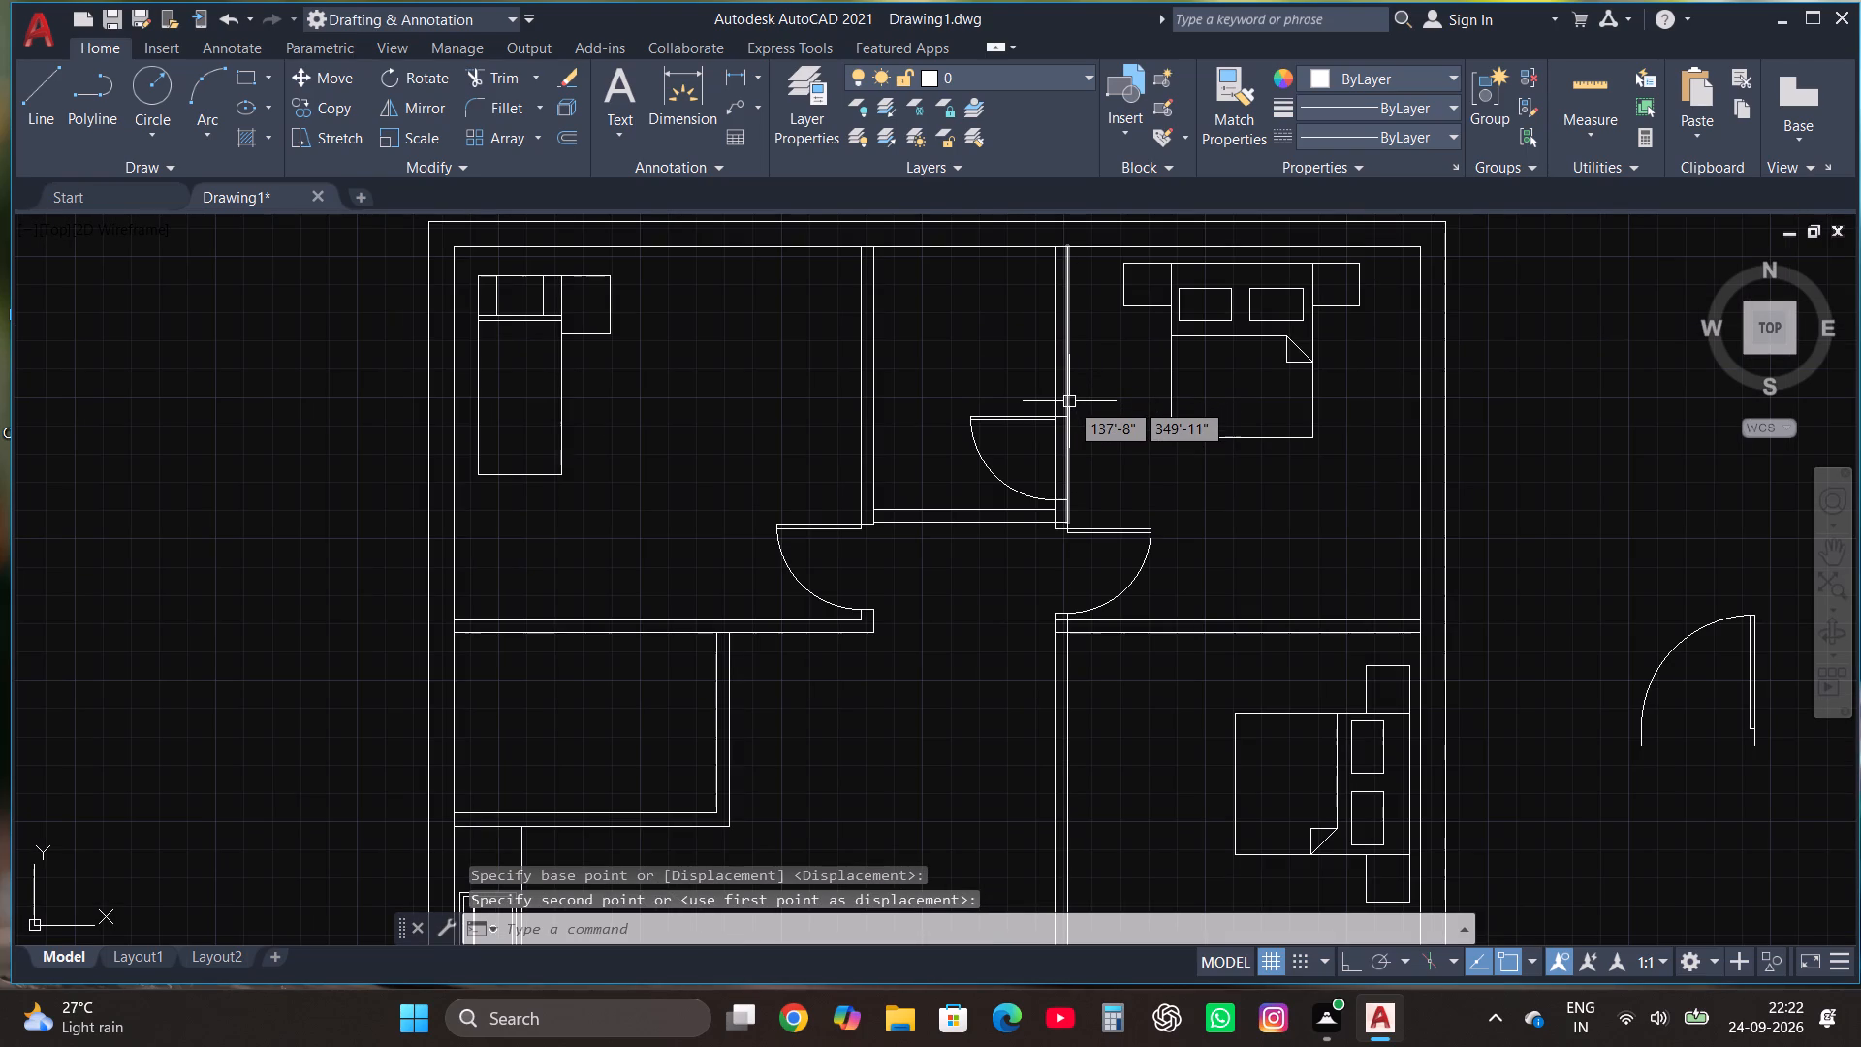
{"action": "scroll", "coordinate": [1074, 401], "scroll_direction": "down", "scroll_amount": 1}
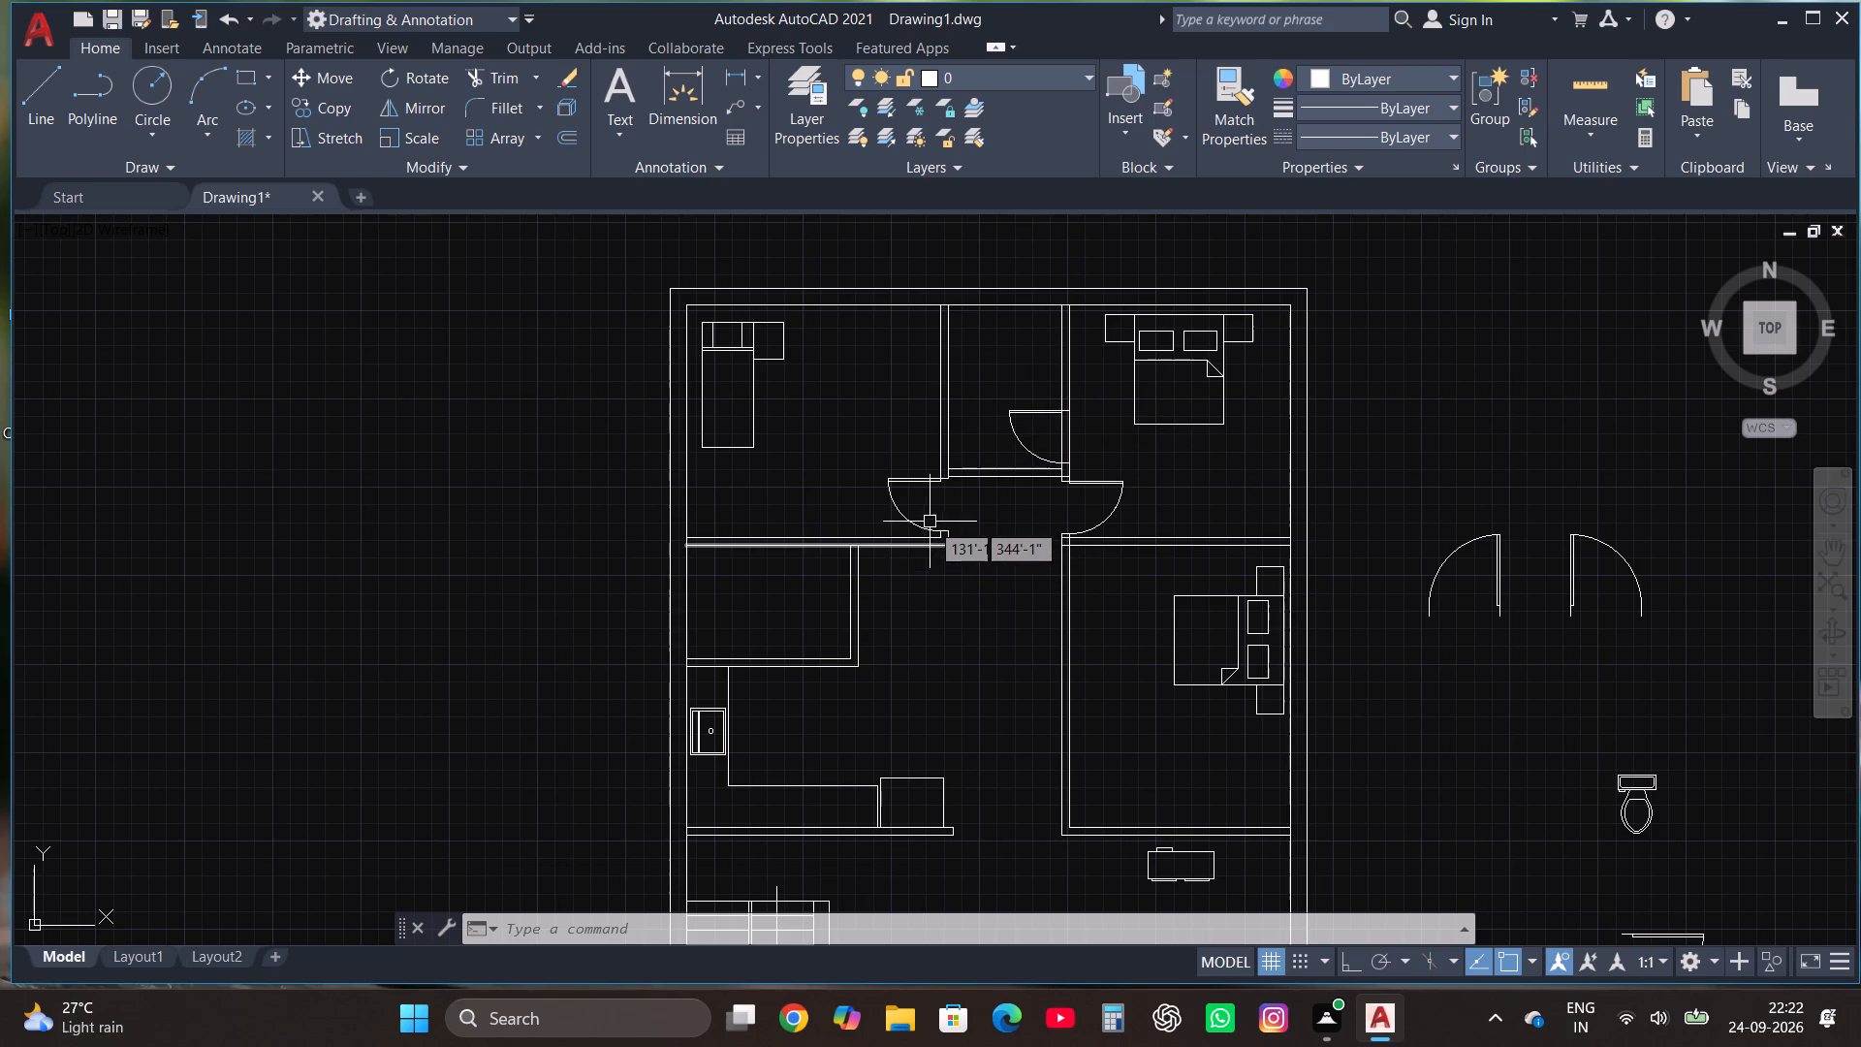
{"action": "left_click", "coordinate": [910, 484]}
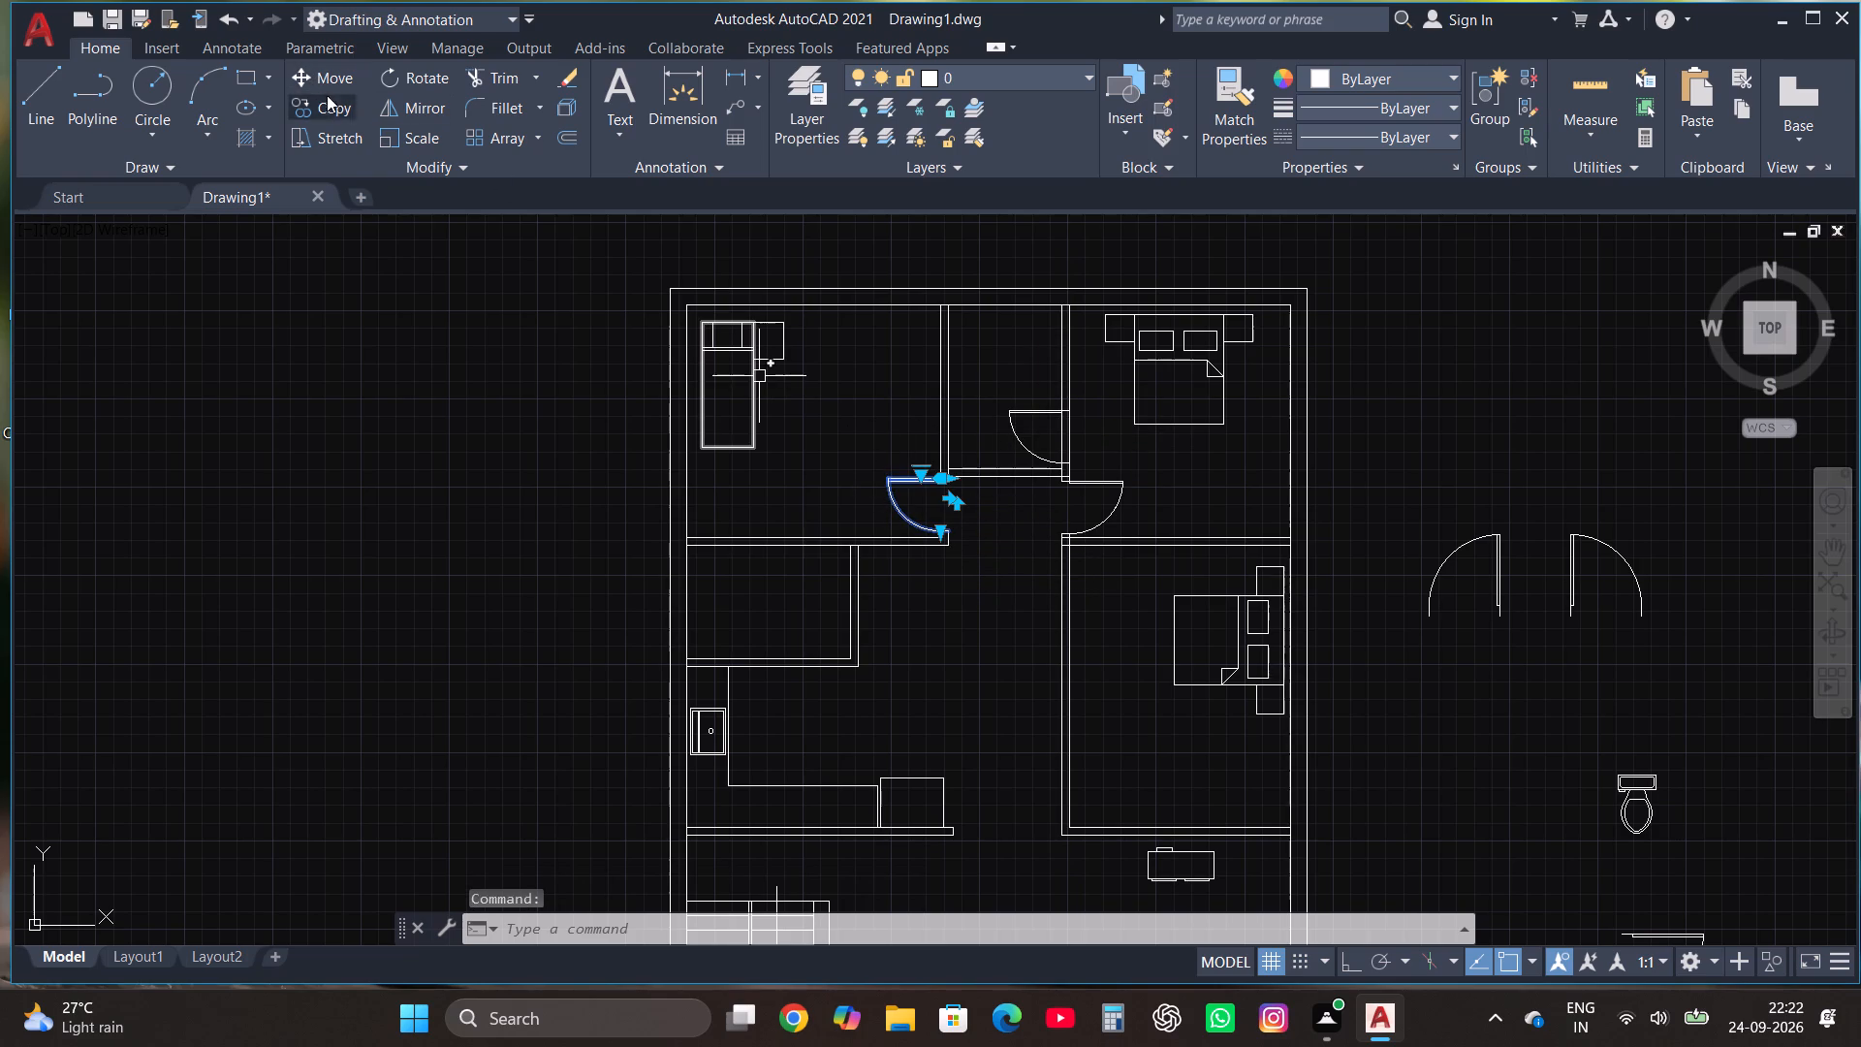
{"action": "left_click", "coordinate": [333, 108]}
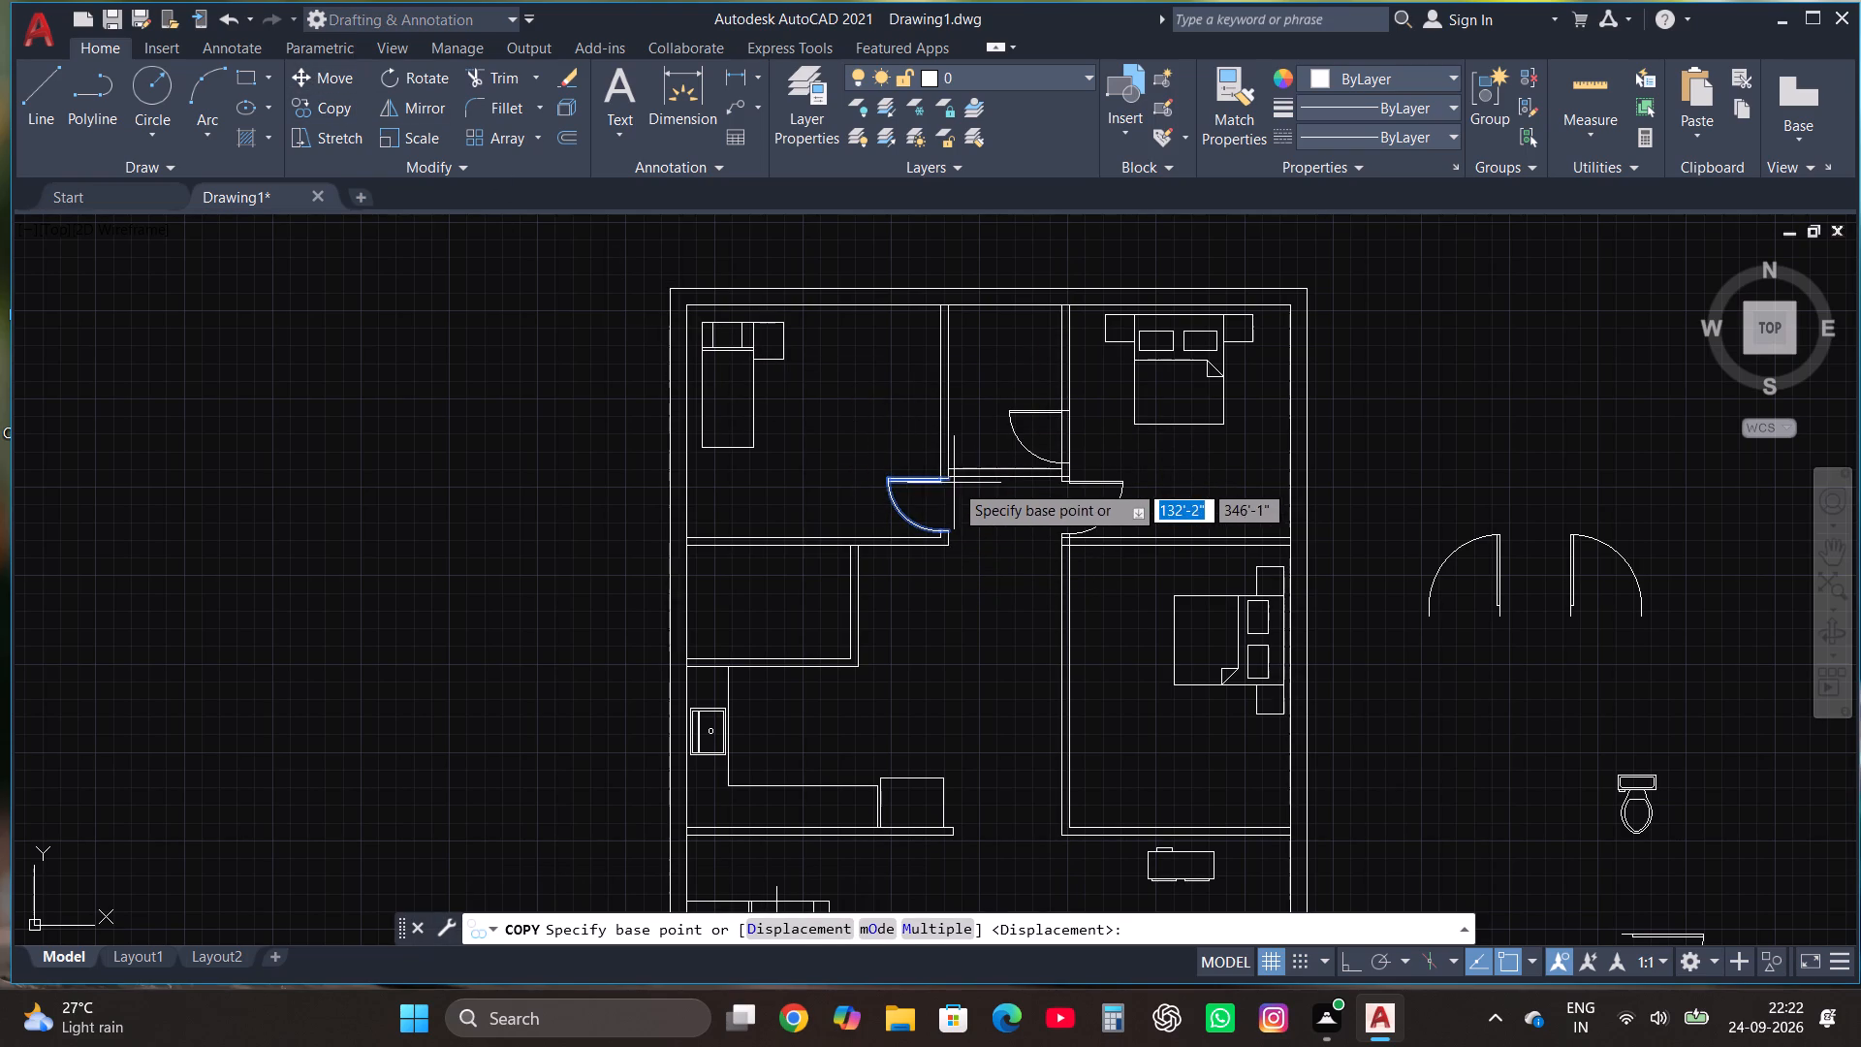
{"action": "left_click", "coordinate": [949, 481]}
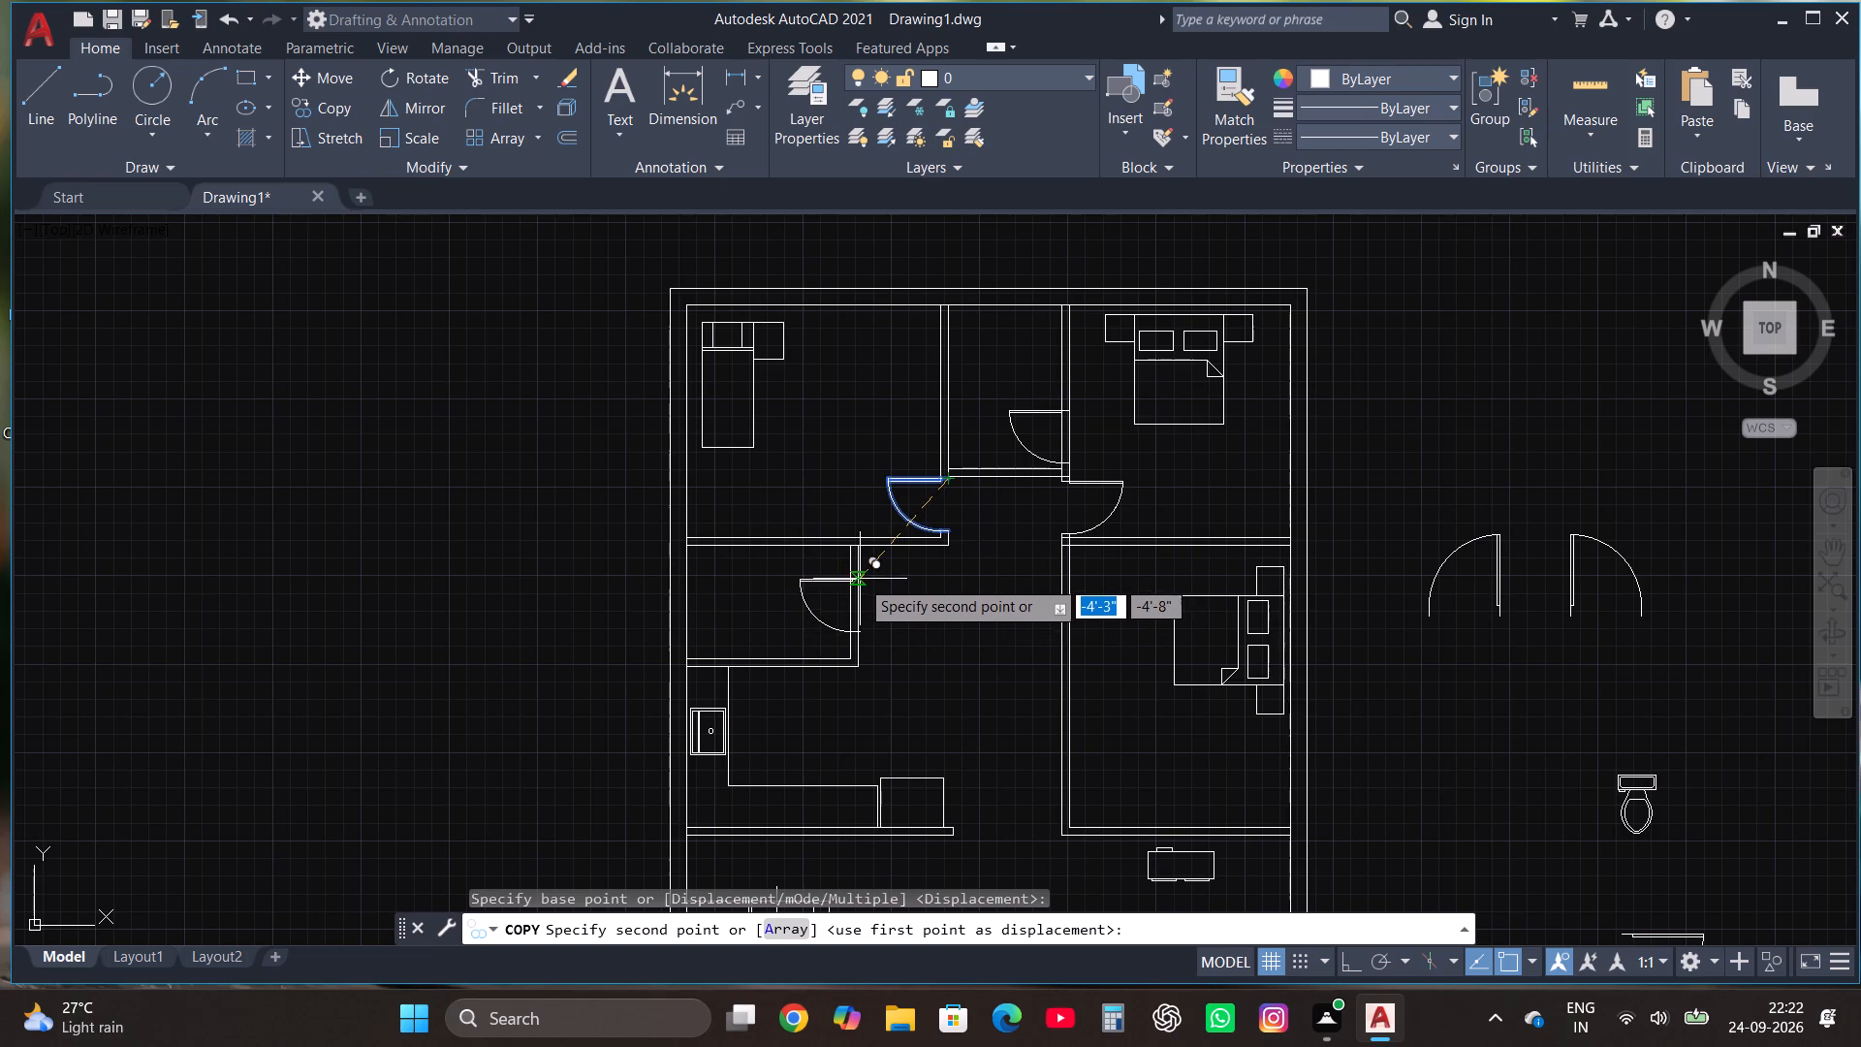
{"action": "left_click", "coordinate": [860, 575]}
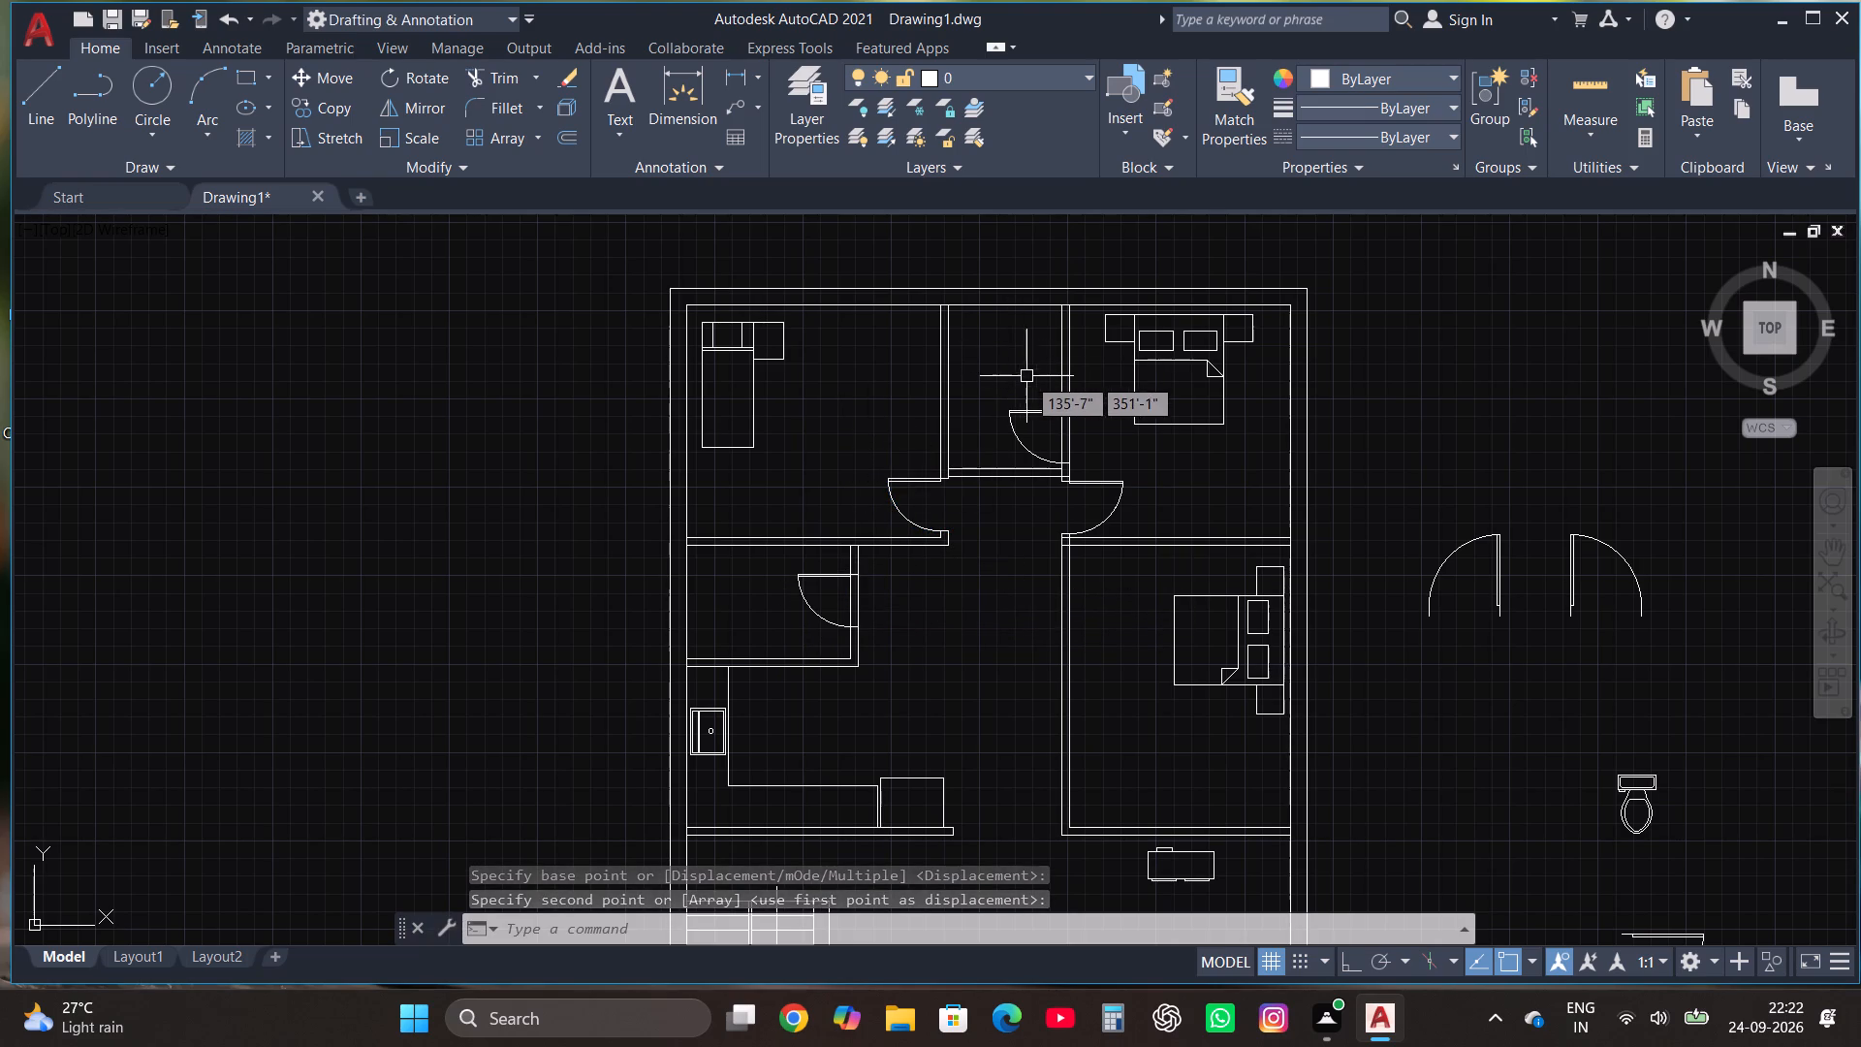
Mirror the upper-right bedroom's door about a horizontal line onto the left wall of the bedroom below, keeping the original.
{"action": "scroll", "coordinate": [1027, 381], "scroll_direction": "down", "scroll_amount": 1}
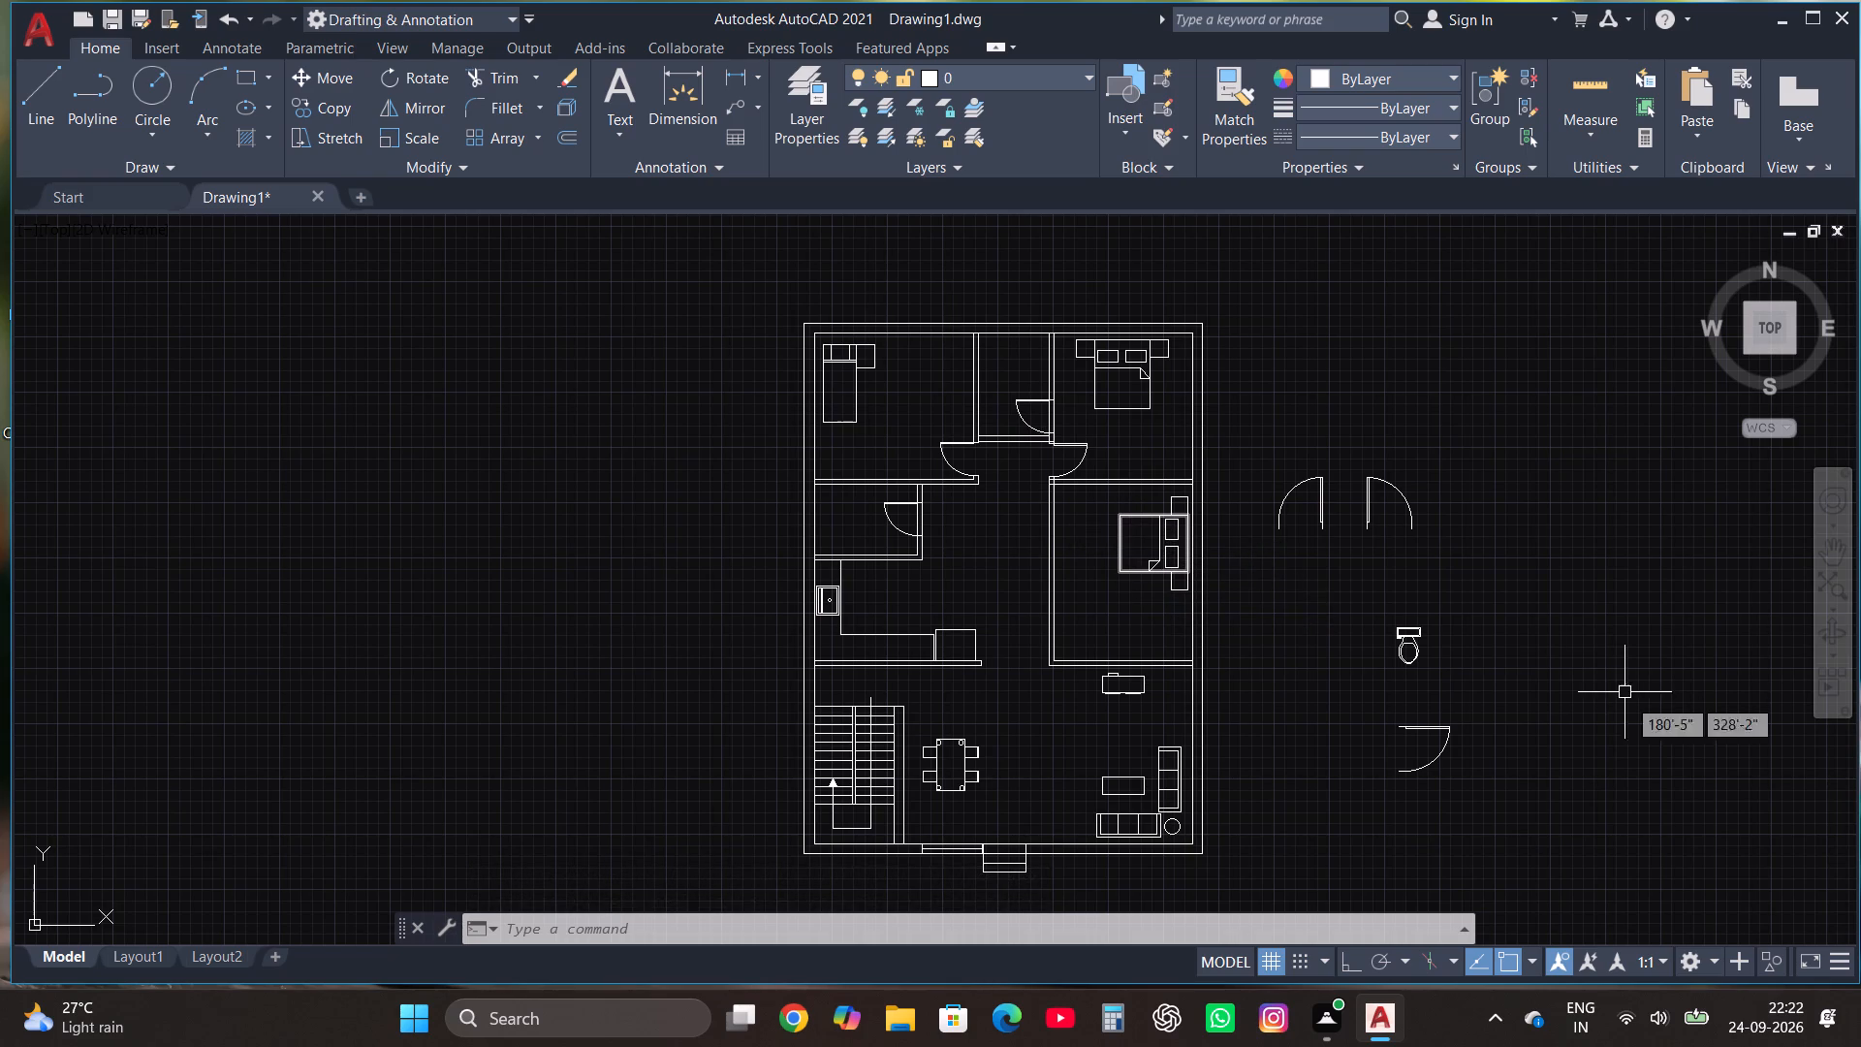
{"action": "left_click", "coordinate": [1077, 444]}
{"action": "left_click", "coordinate": [427, 105]}
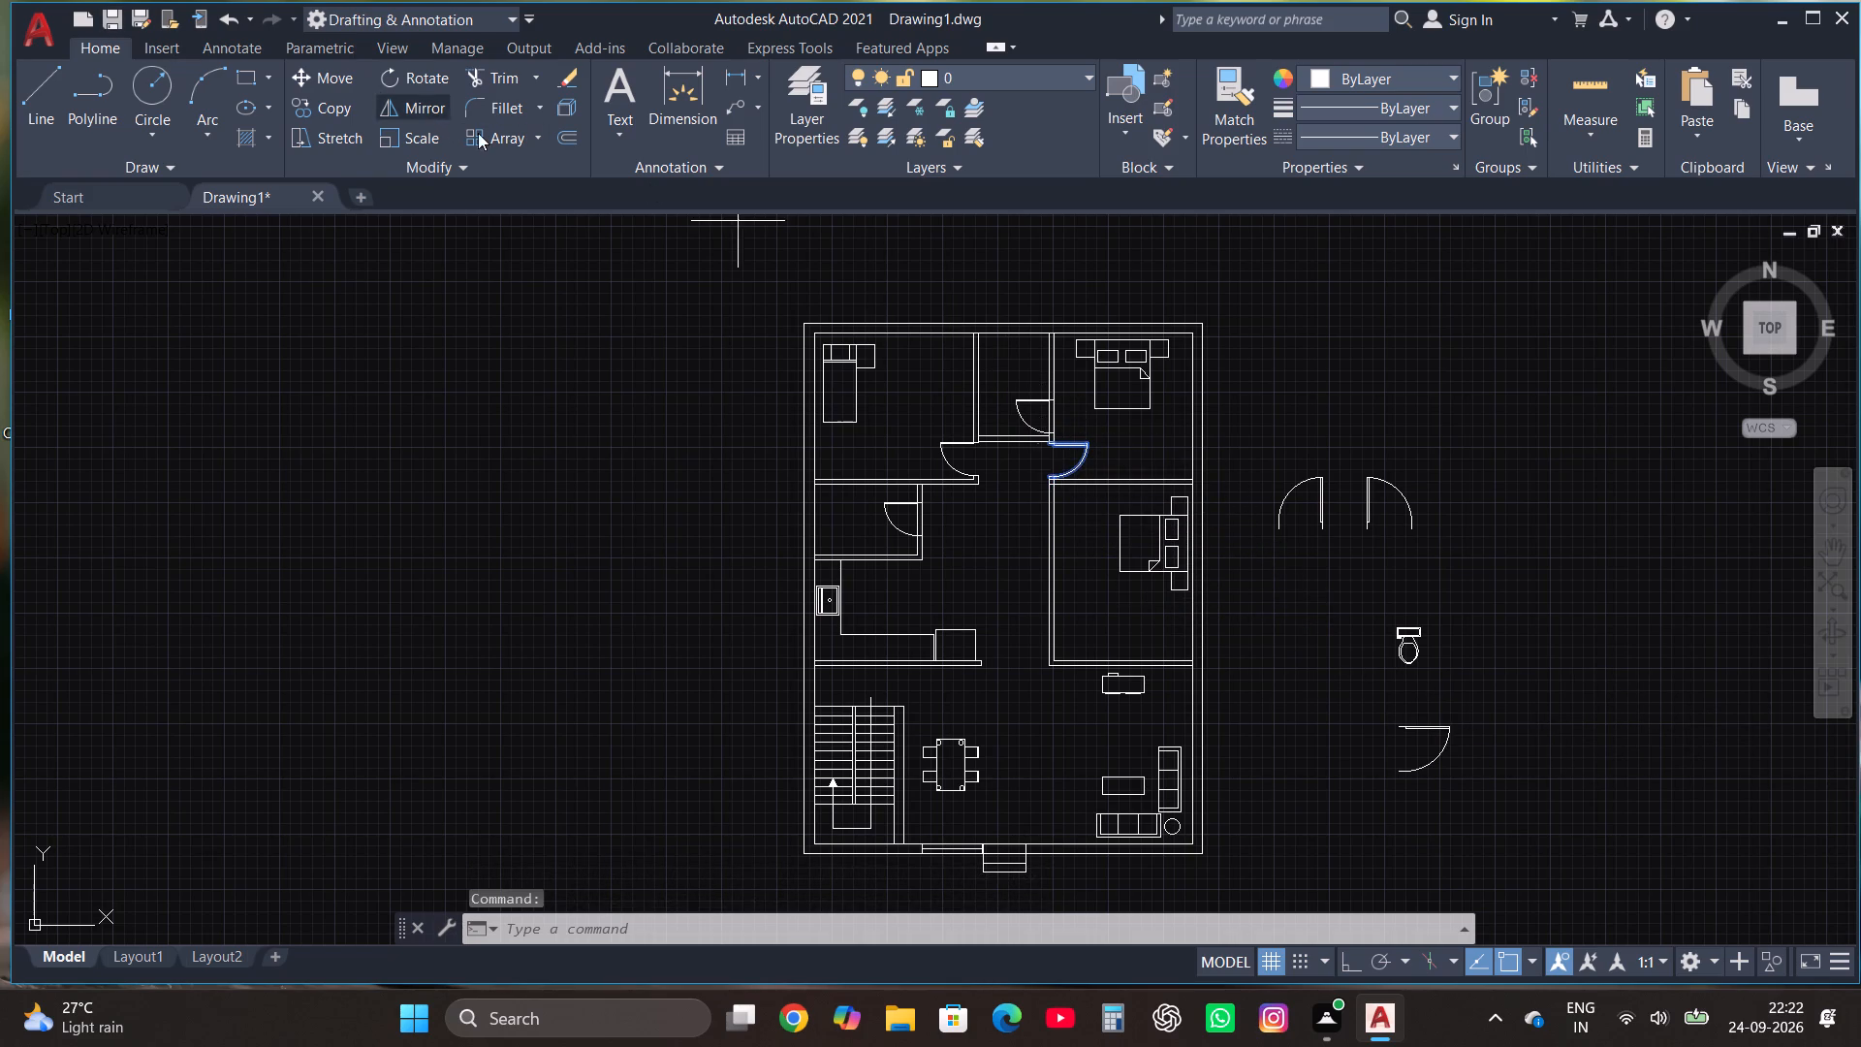
{"action": "left_click", "coordinate": [1065, 542]}
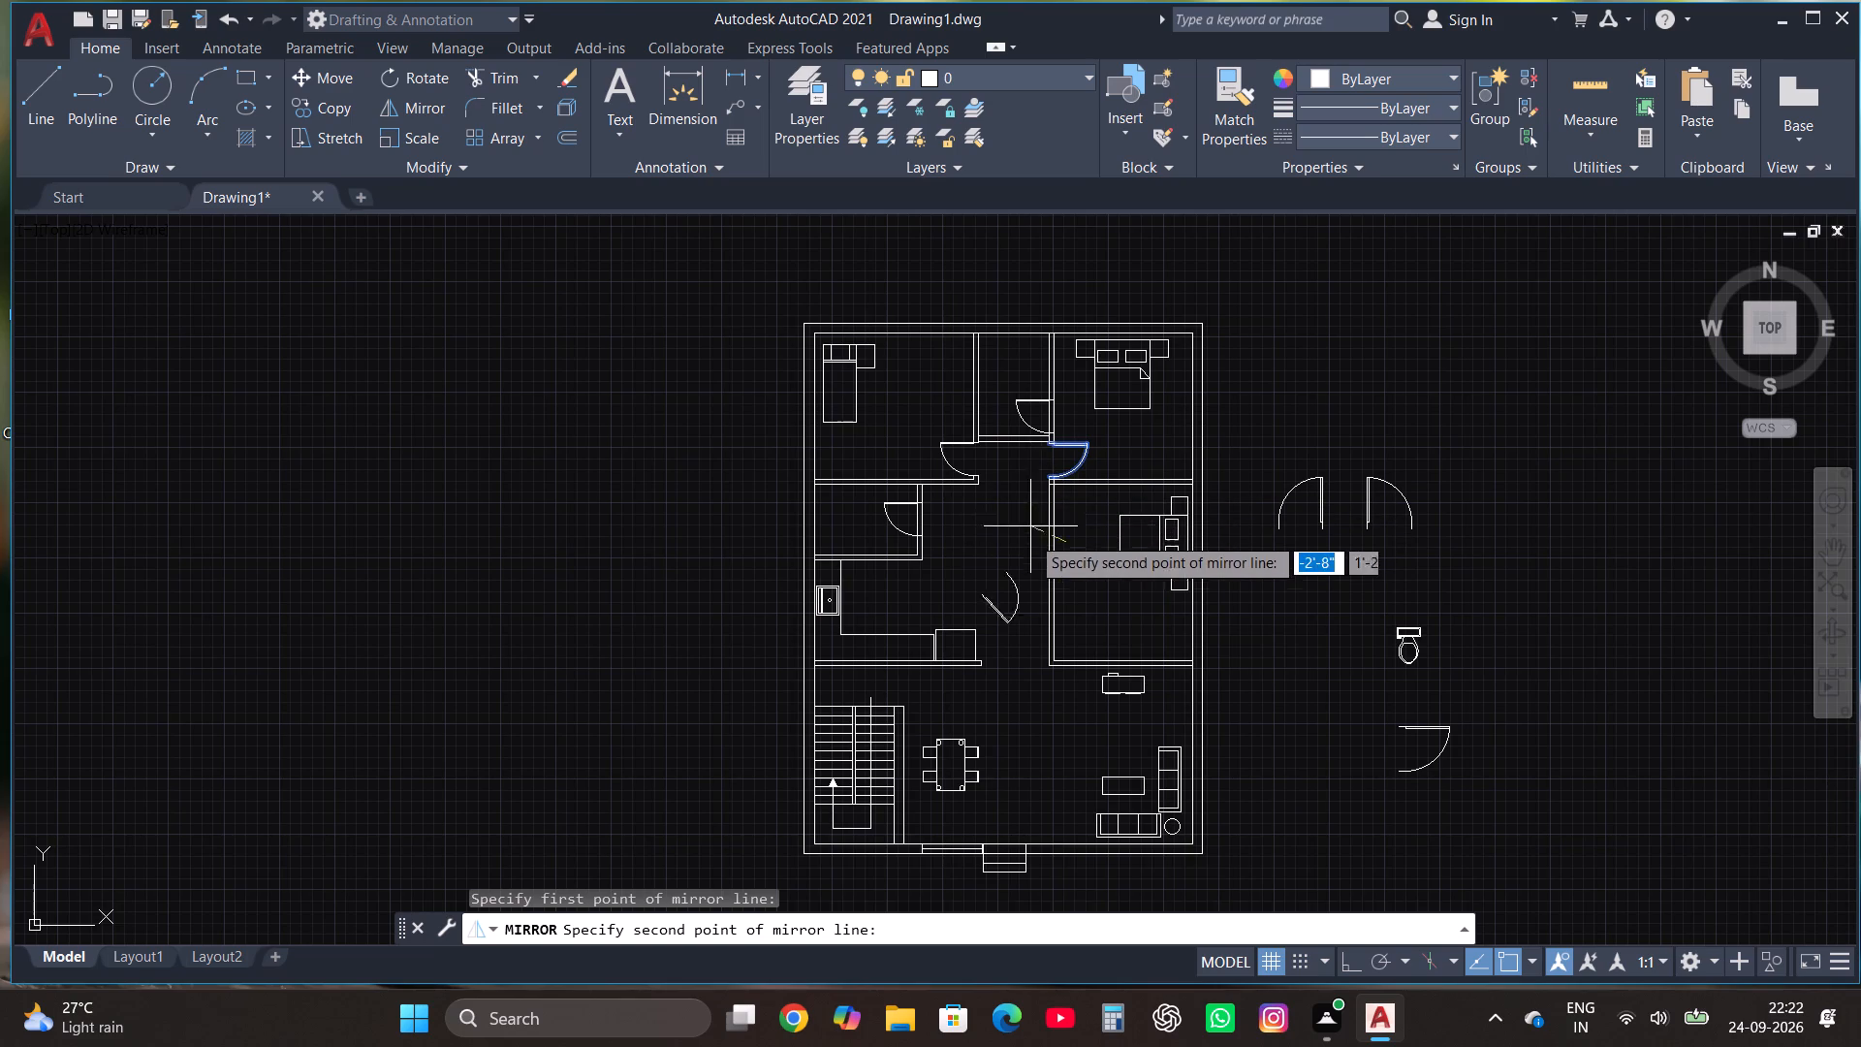
{"action": "key", "text": "F8"}
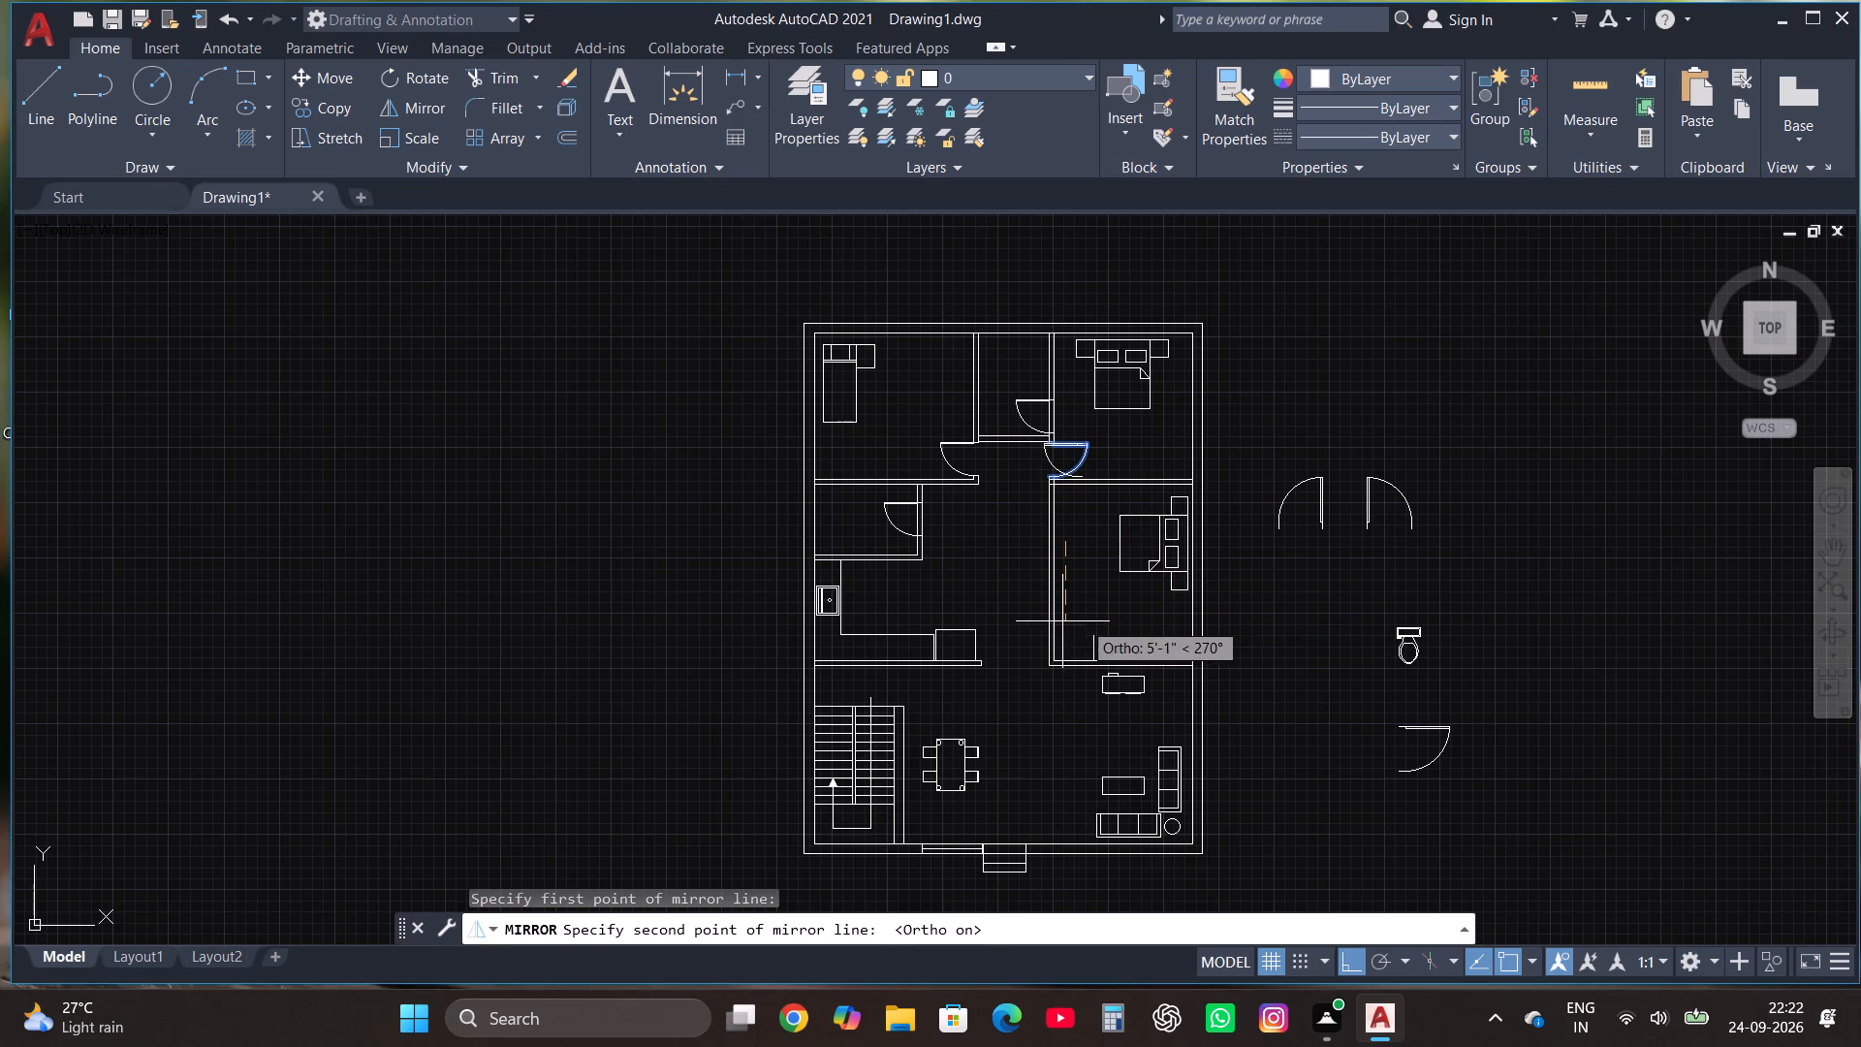
{"action": "left_click", "coordinate": [1082, 540]}
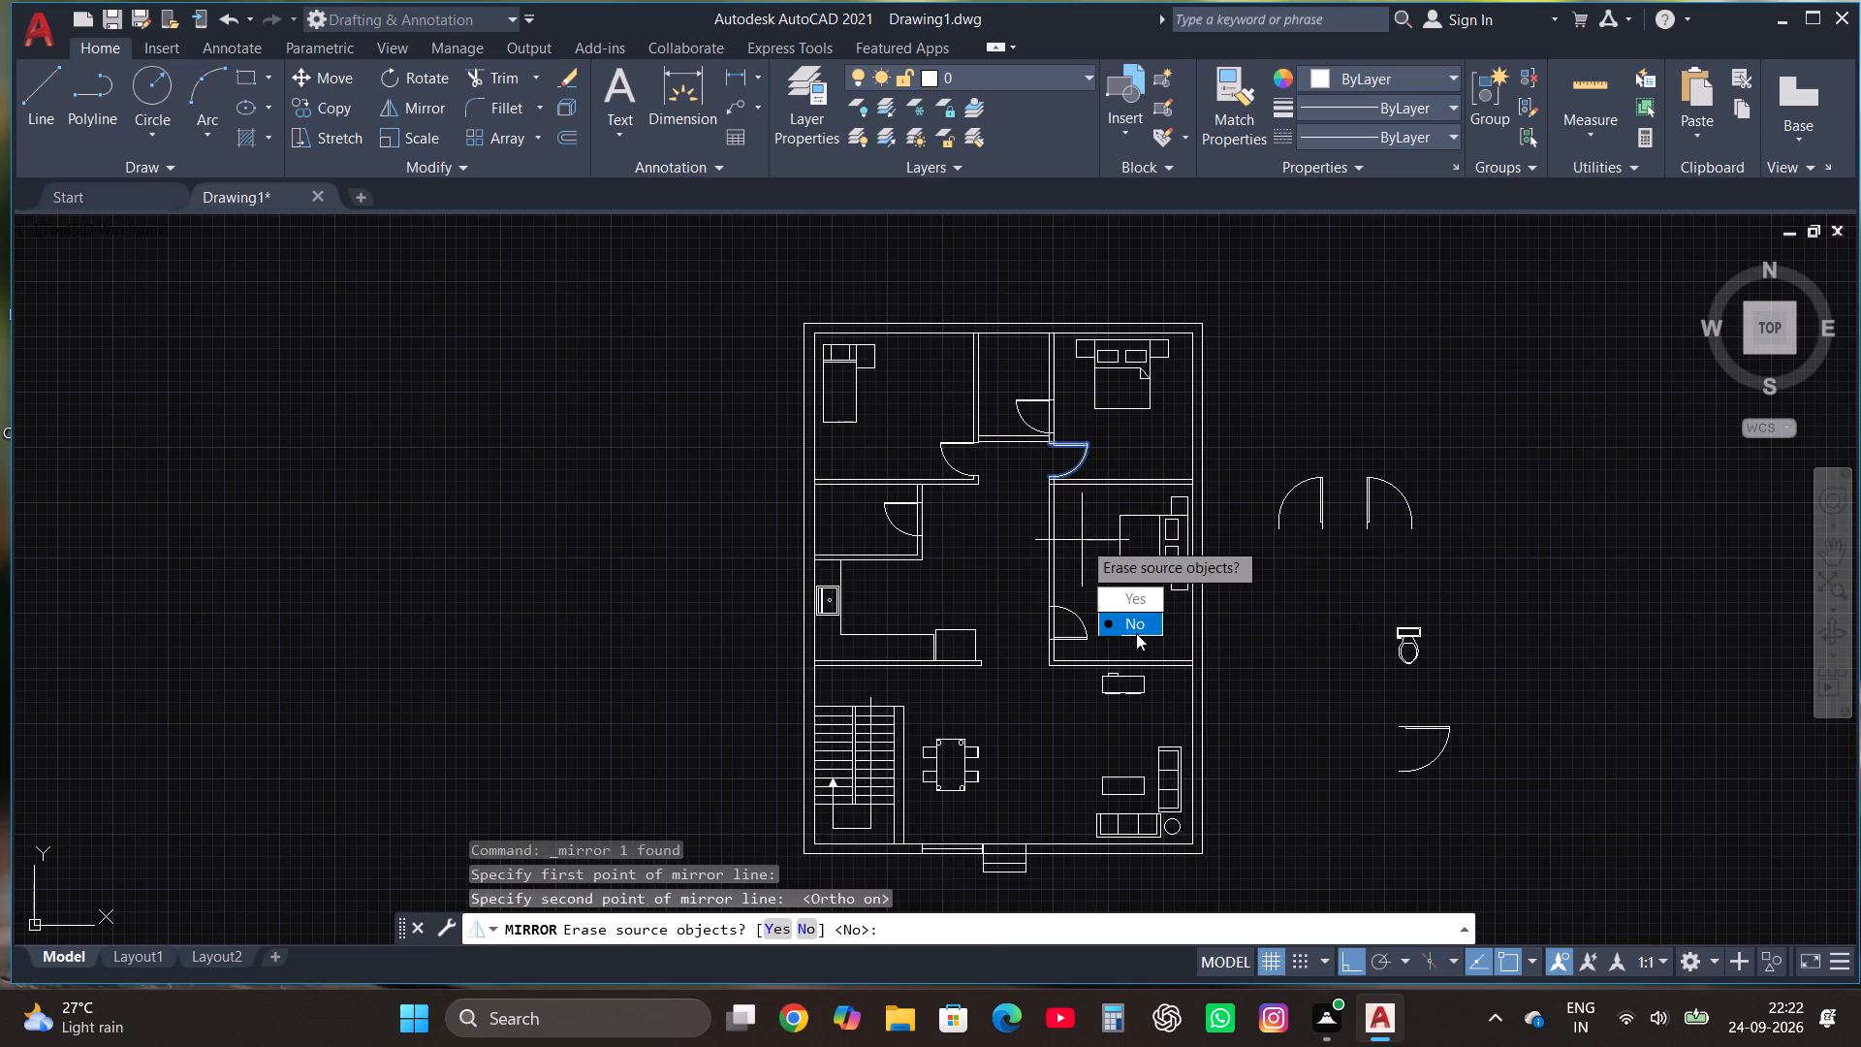
{"action": "left_click_drag", "start_coordinate": [1136, 633], "coordinate": [1080, 537]}
Move the mirrored door straight down the lower-right bedroom's left wall, closer to the room's bottom corner.
{"action": "scroll", "coordinate": [1078, 635], "scroll_direction": "up", "scroll_amount": 1}
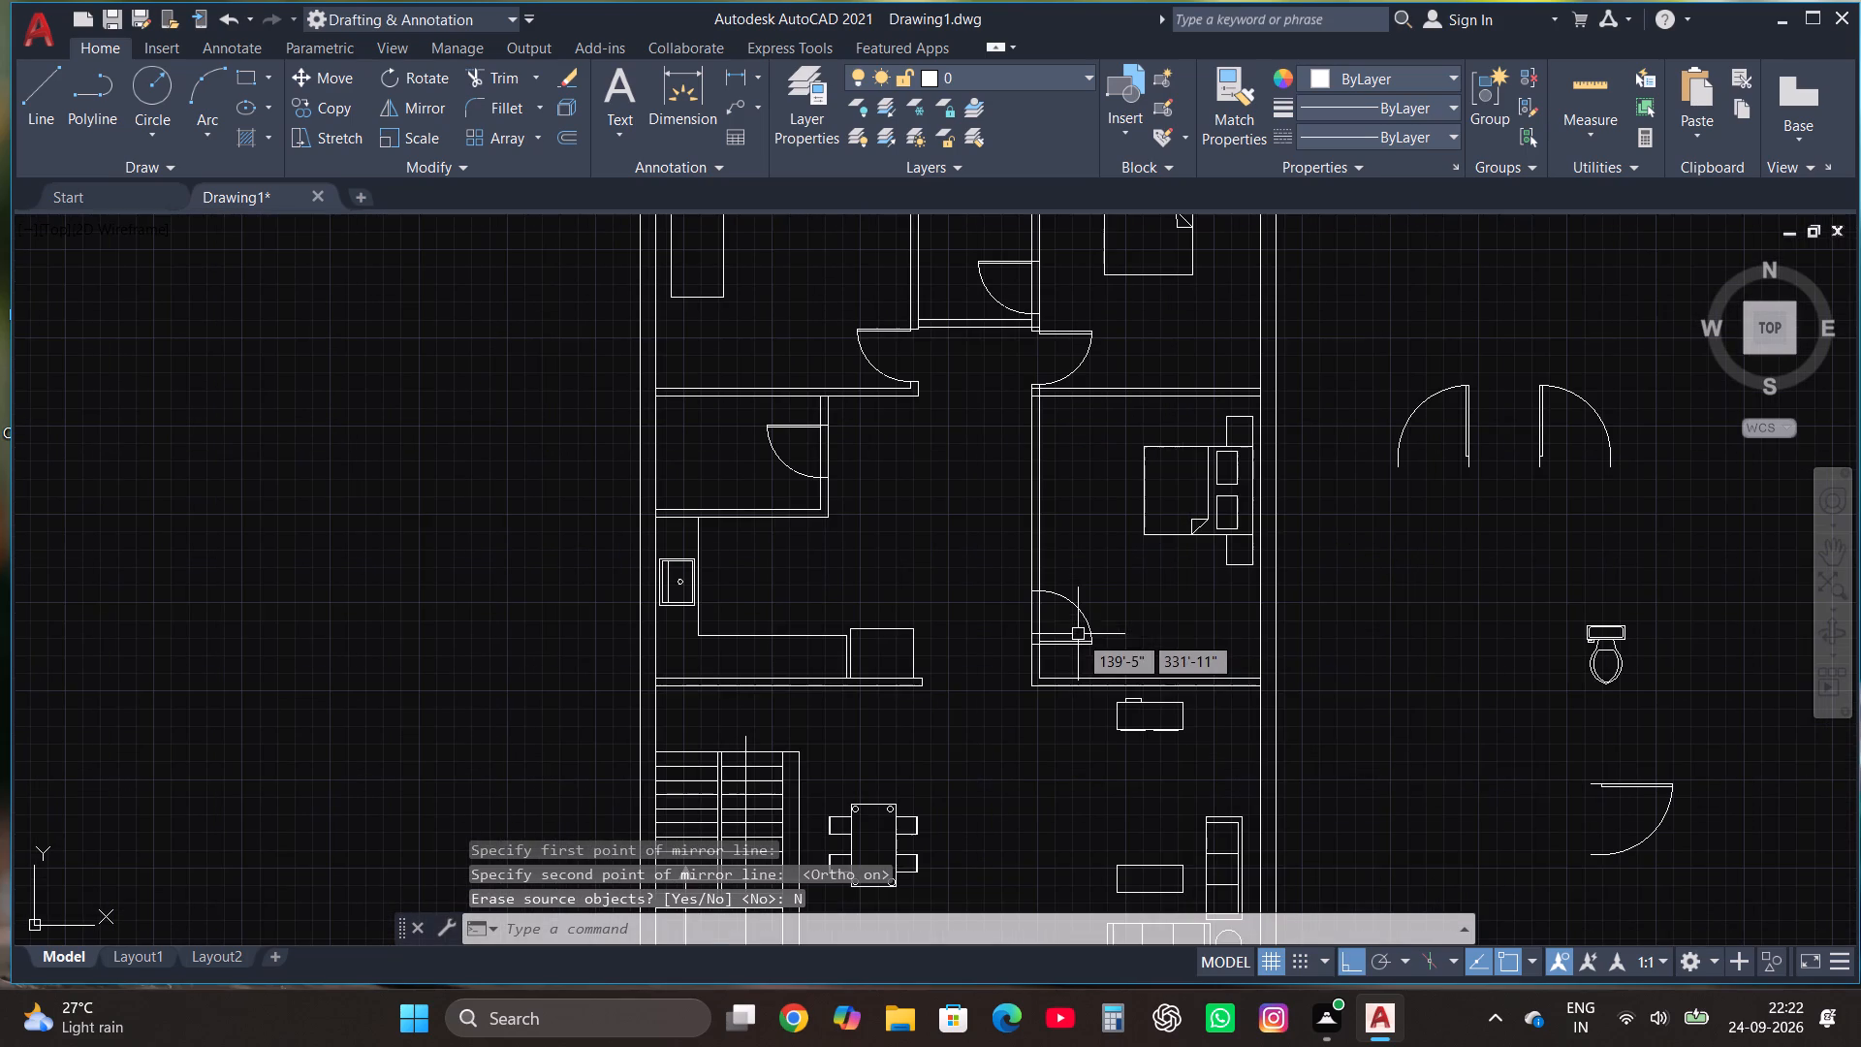
{"action": "left_click", "coordinate": [1078, 634]}
{"action": "left_click", "coordinate": [1069, 561]}
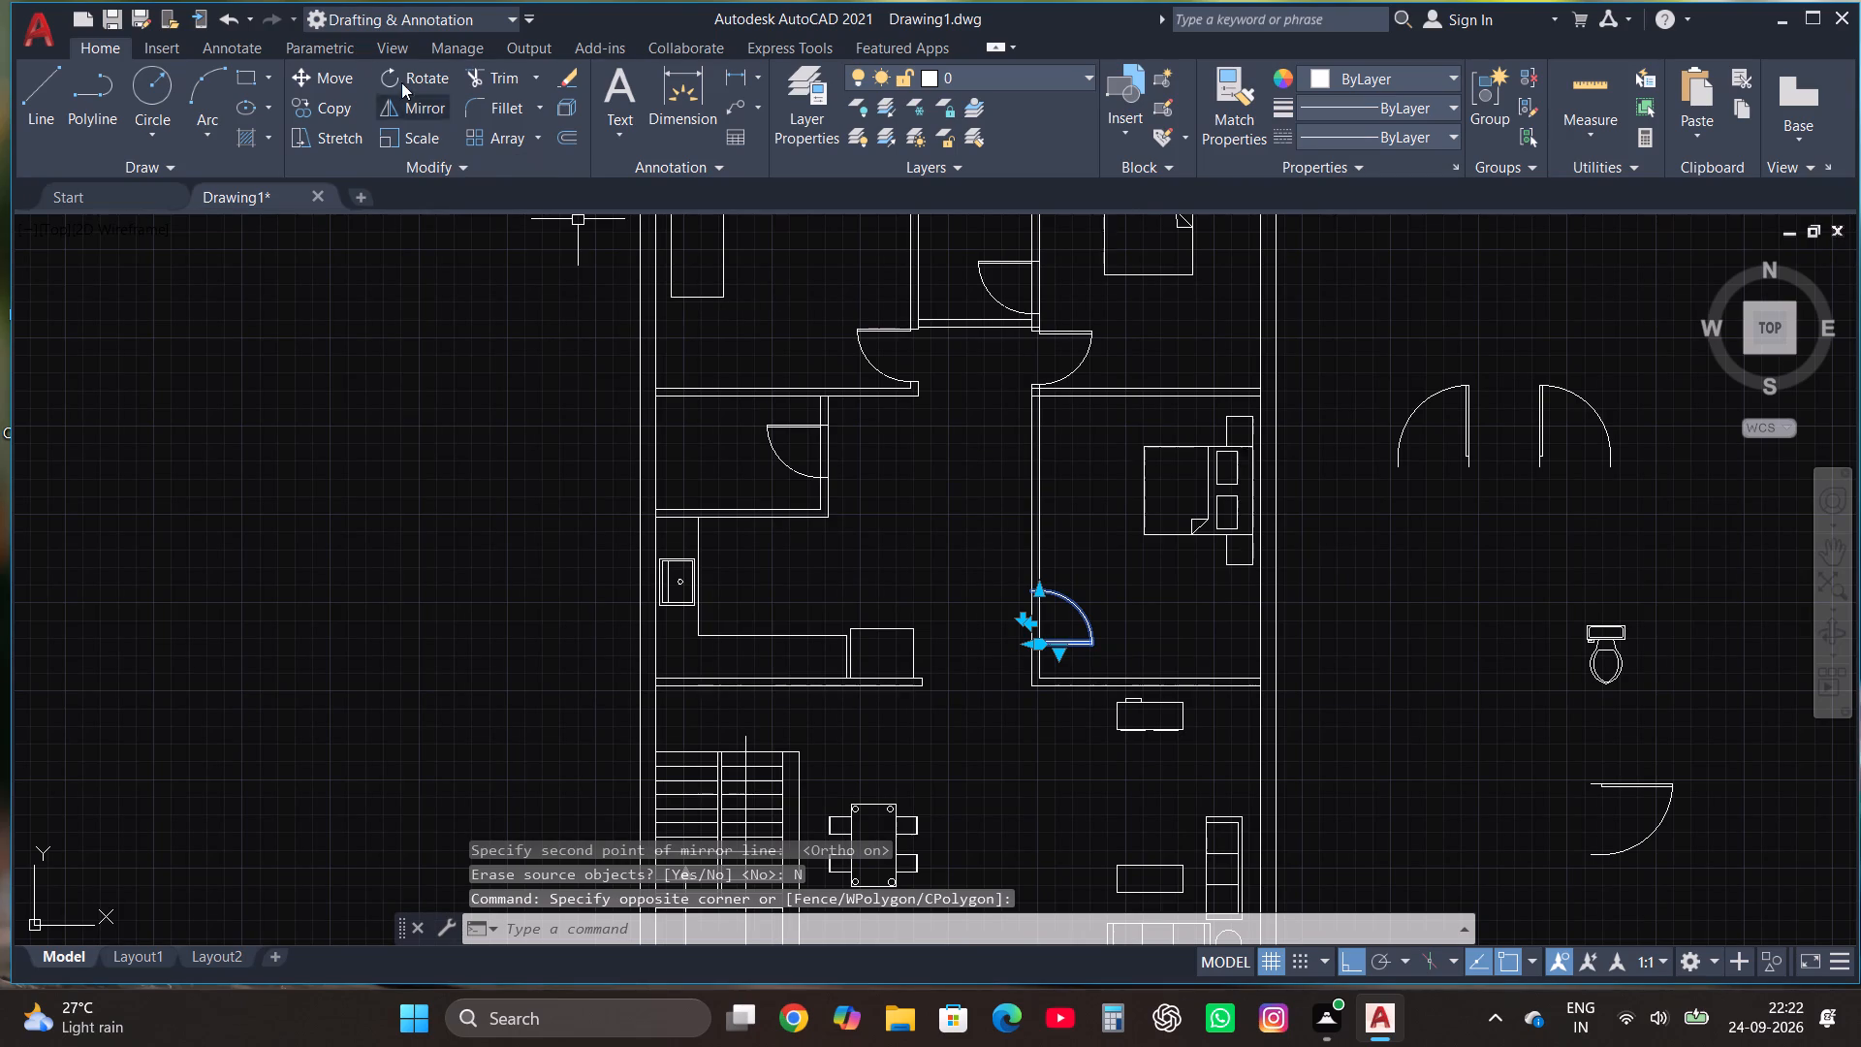
{"action": "left_click", "coordinate": [336, 69]}
{"action": "scroll", "coordinate": [1016, 619], "scroll_direction": "up", "scroll_amount": 1}
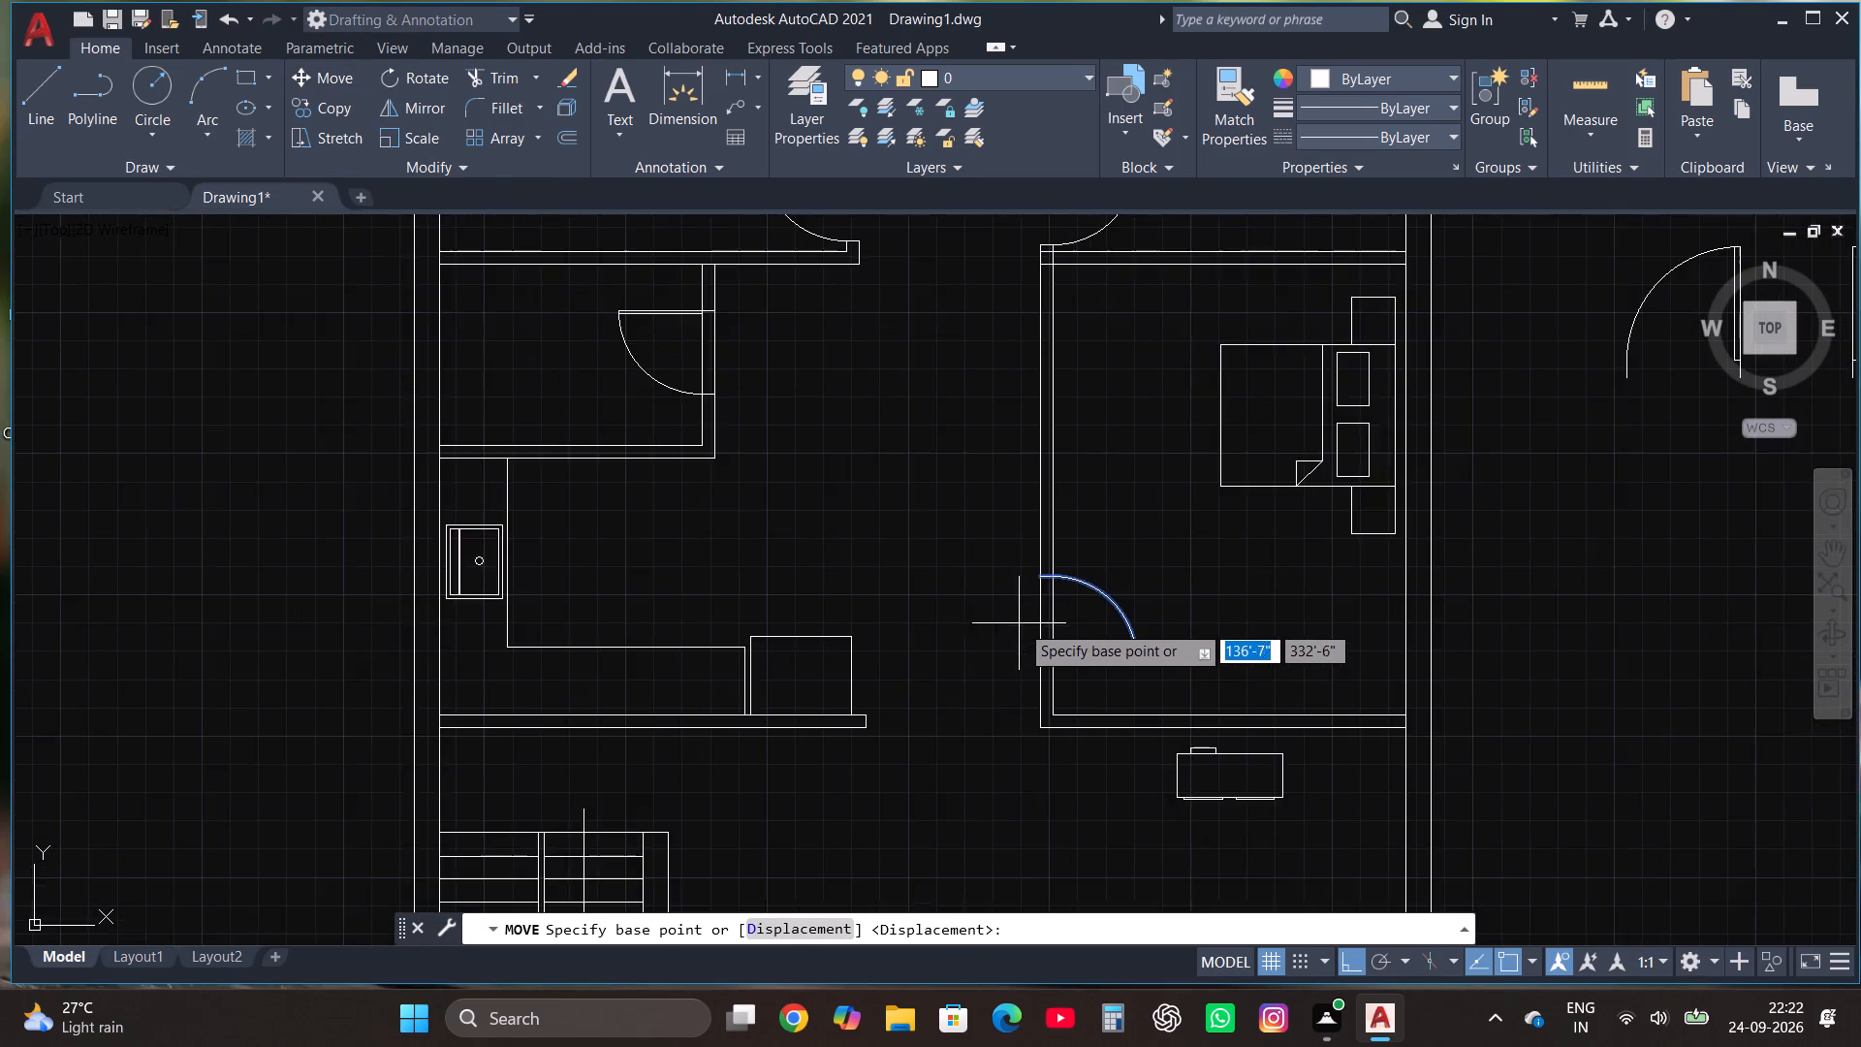
{"action": "scroll", "coordinate": [1038, 641], "scroll_direction": "up", "scroll_amount": 1}
{"action": "left_click", "coordinate": [1040, 677]}
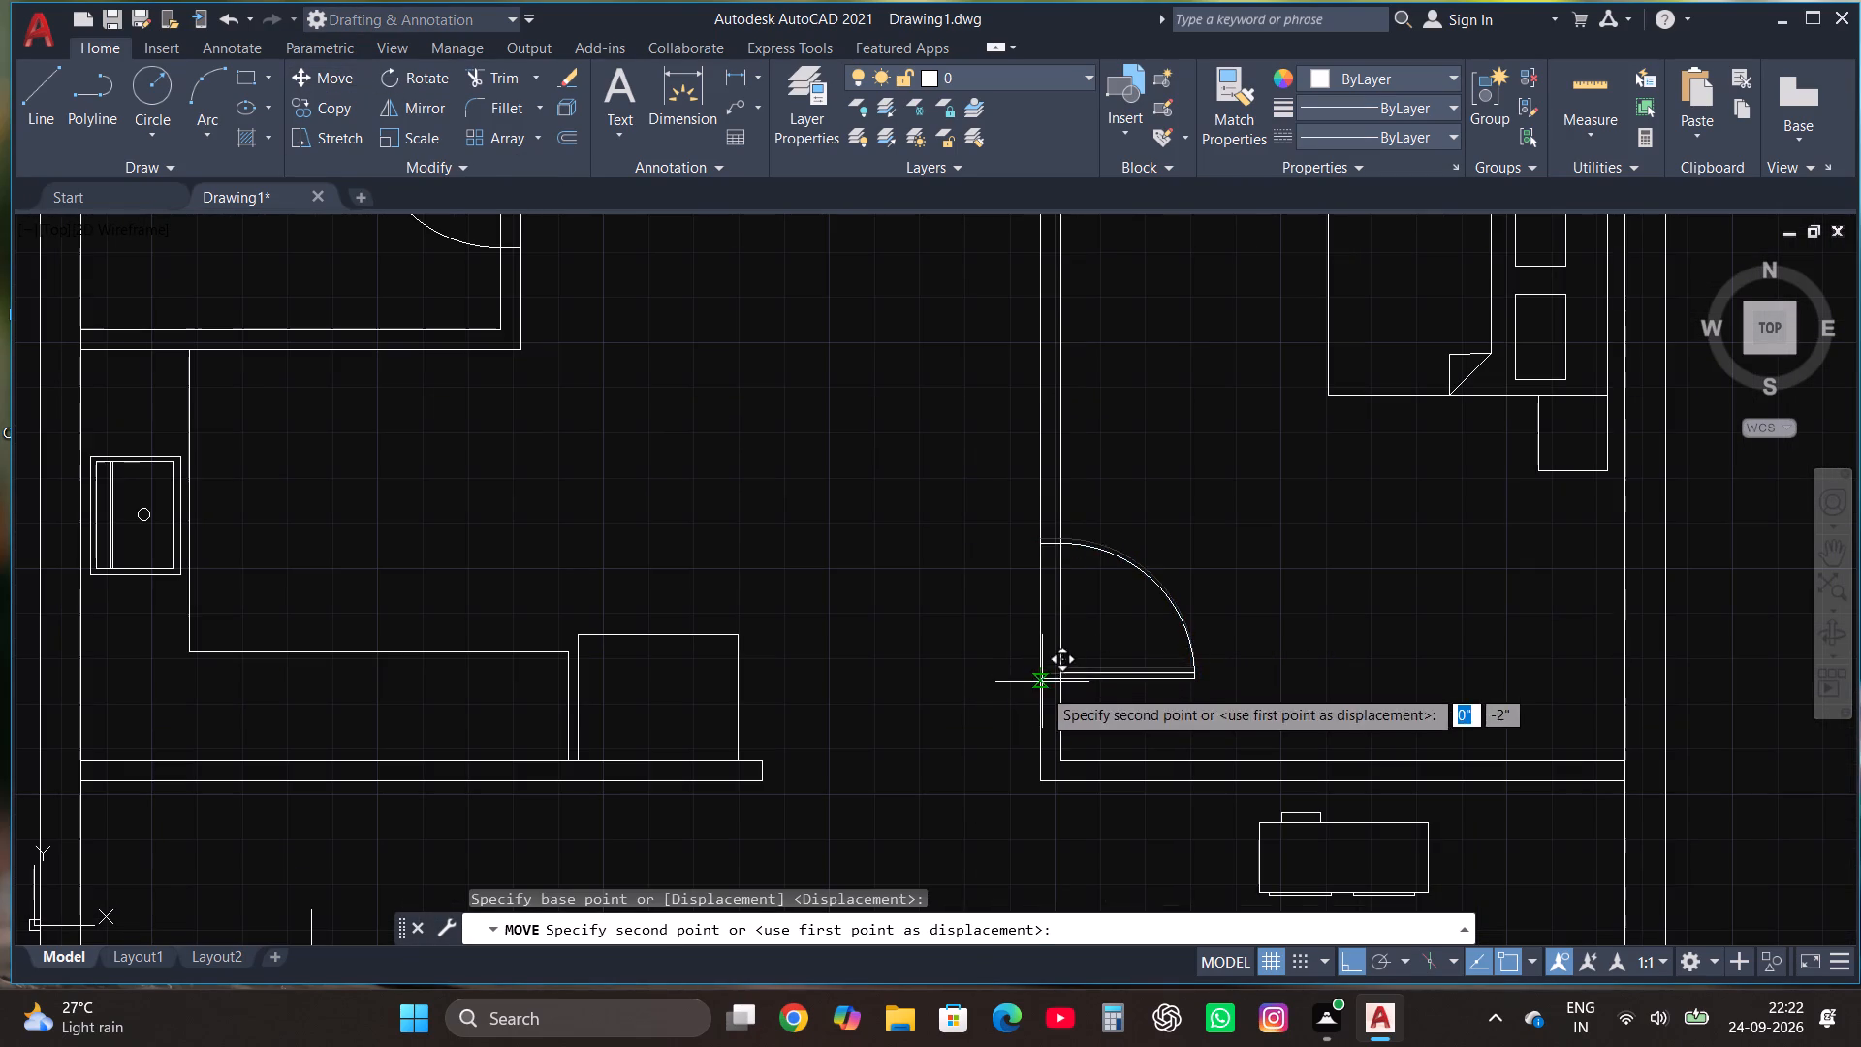
{"action": "left_click", "coordinate": [1038, 739]}
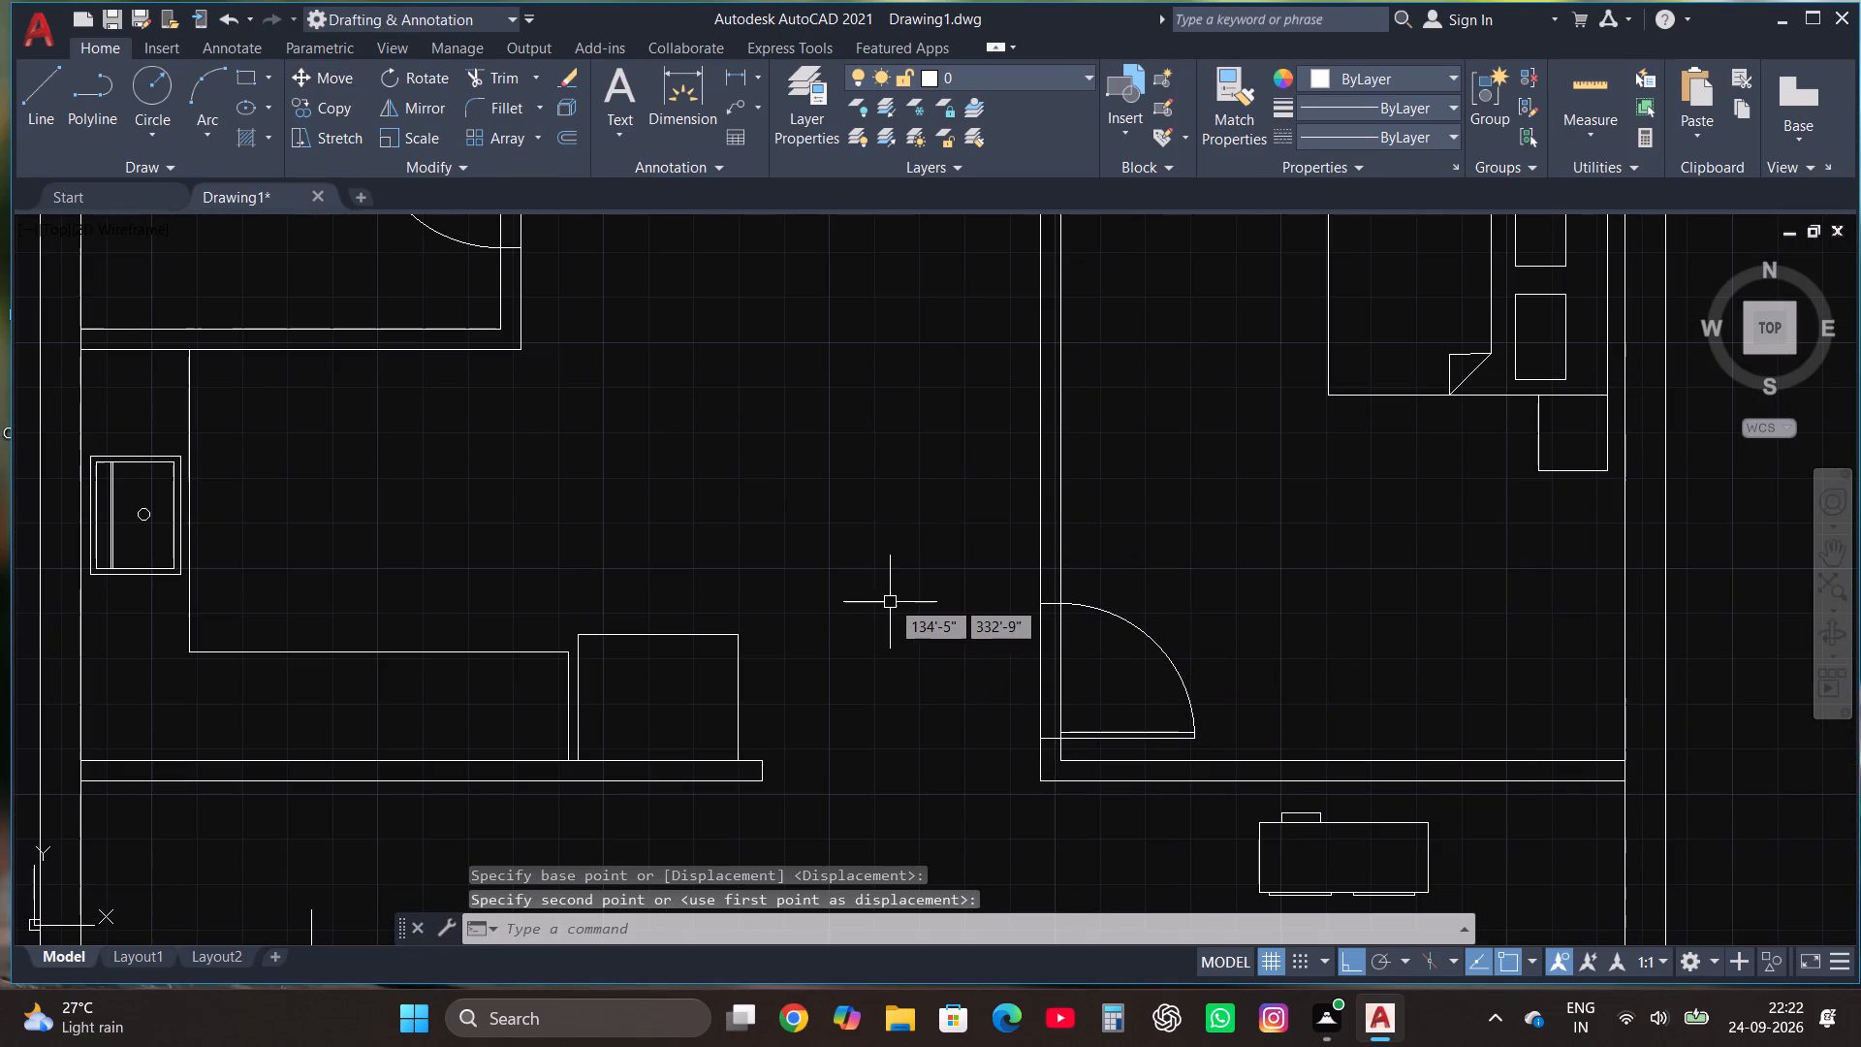
Trim the wall lines across the door openings of the two small rooms and the lower-right bedroom.
{"action": "scroll", "coordinate": [898, 602], "scroll_direction": "down", "scroll_amount": 2}
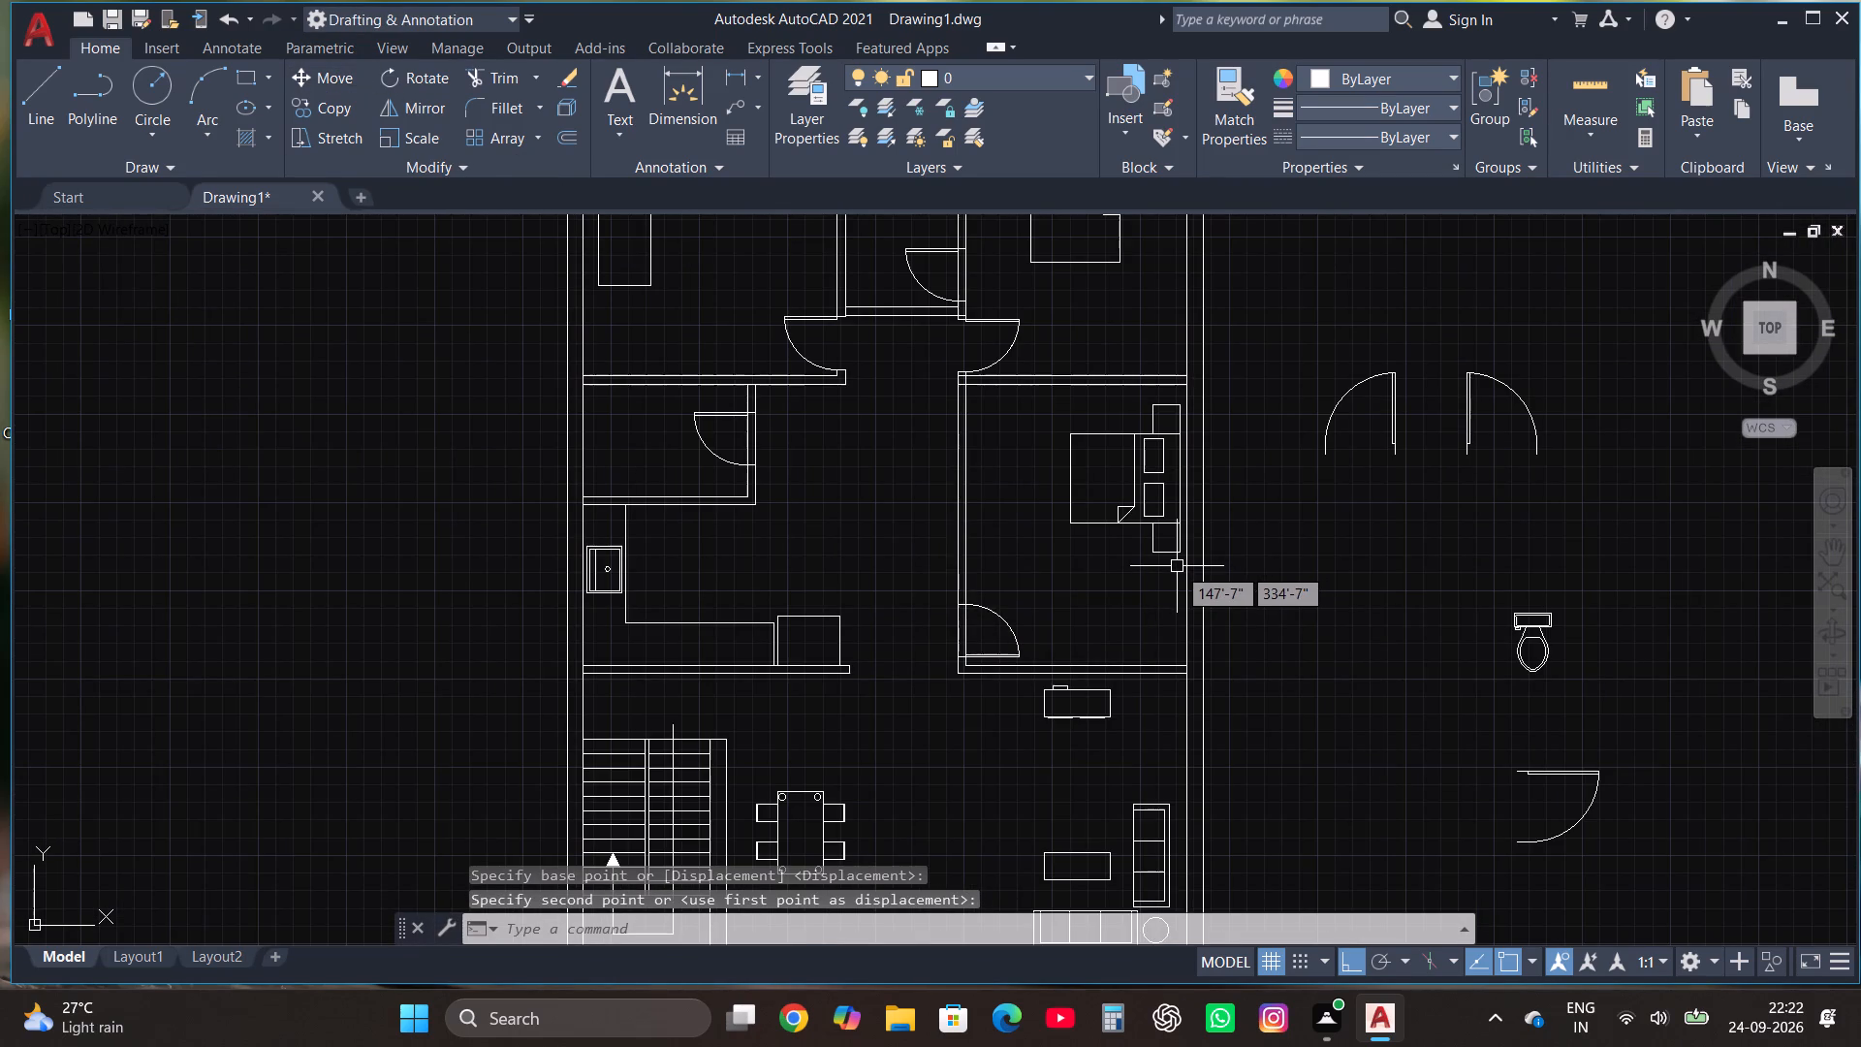
{"action": "scroll", "coordinate": [1074, 519], "scroll_direction": "down", "scroll_amount": 1}
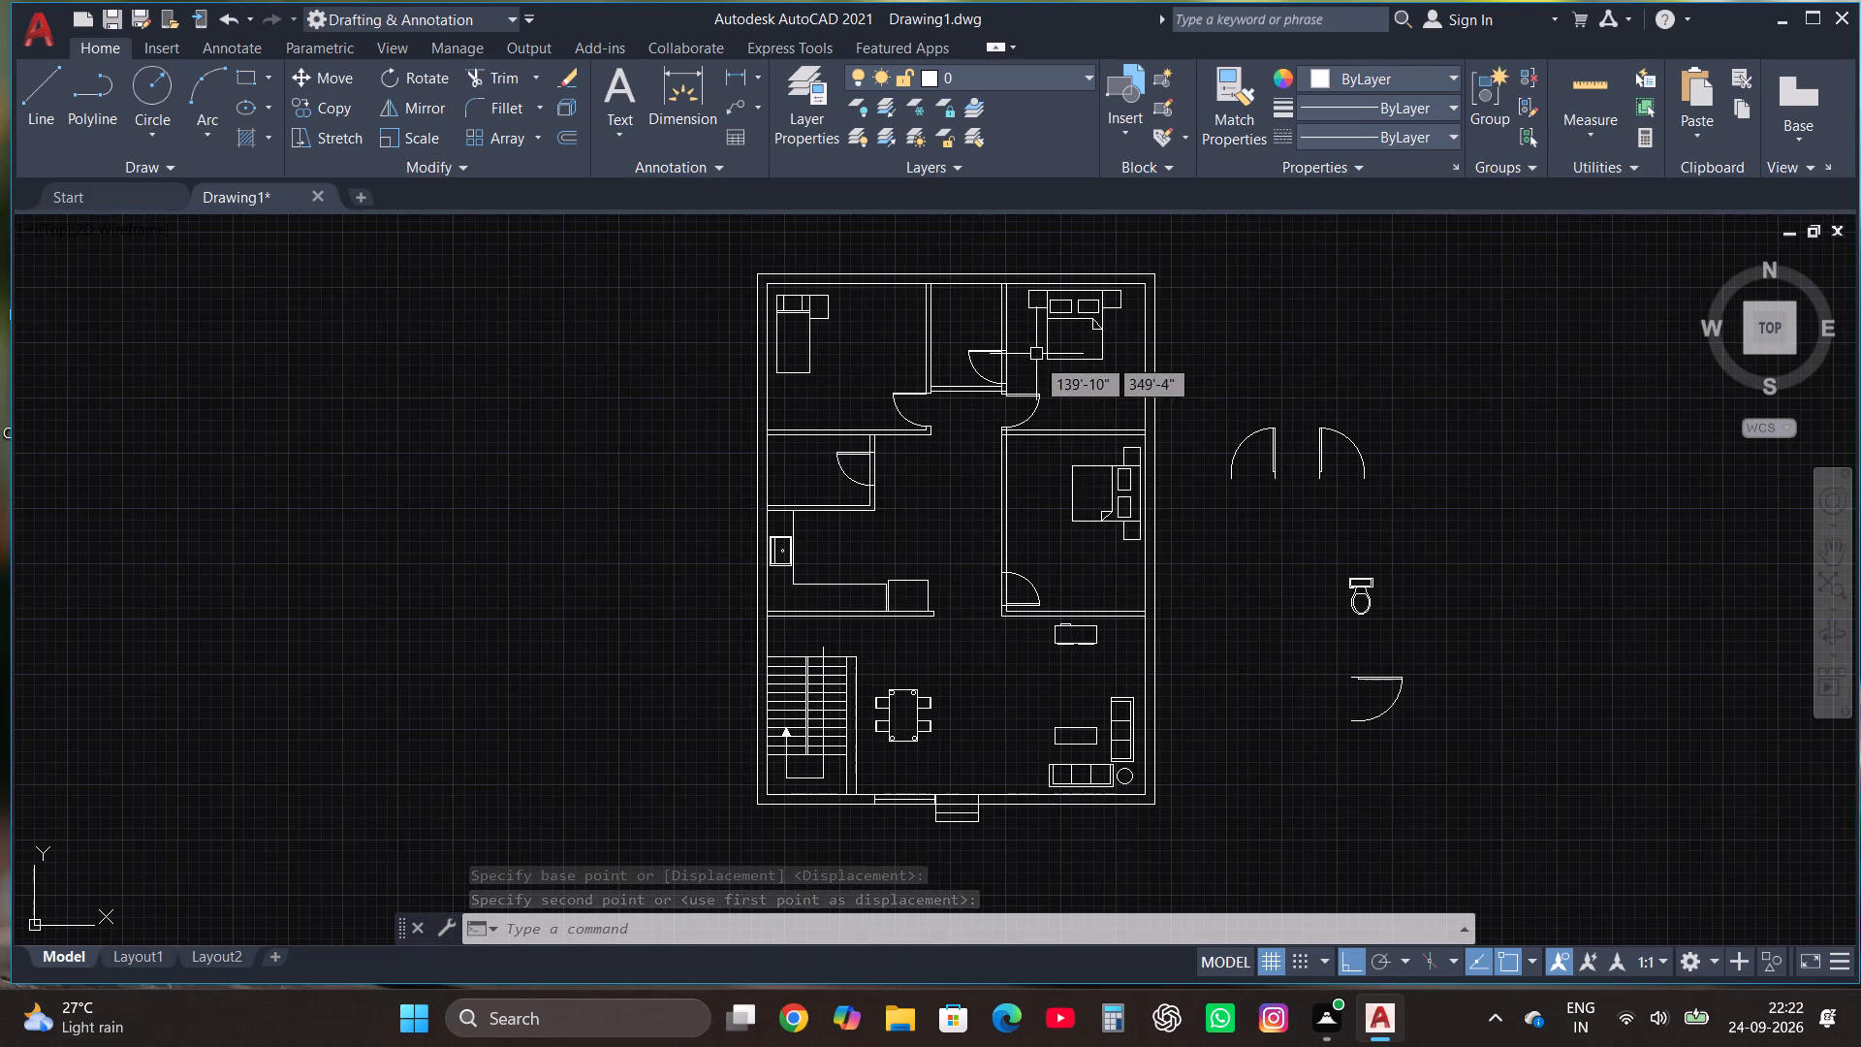
{"action": "scroll", "coordinate": [1019, 479], "scroll_direction": "up", "scroll_amount": 1}
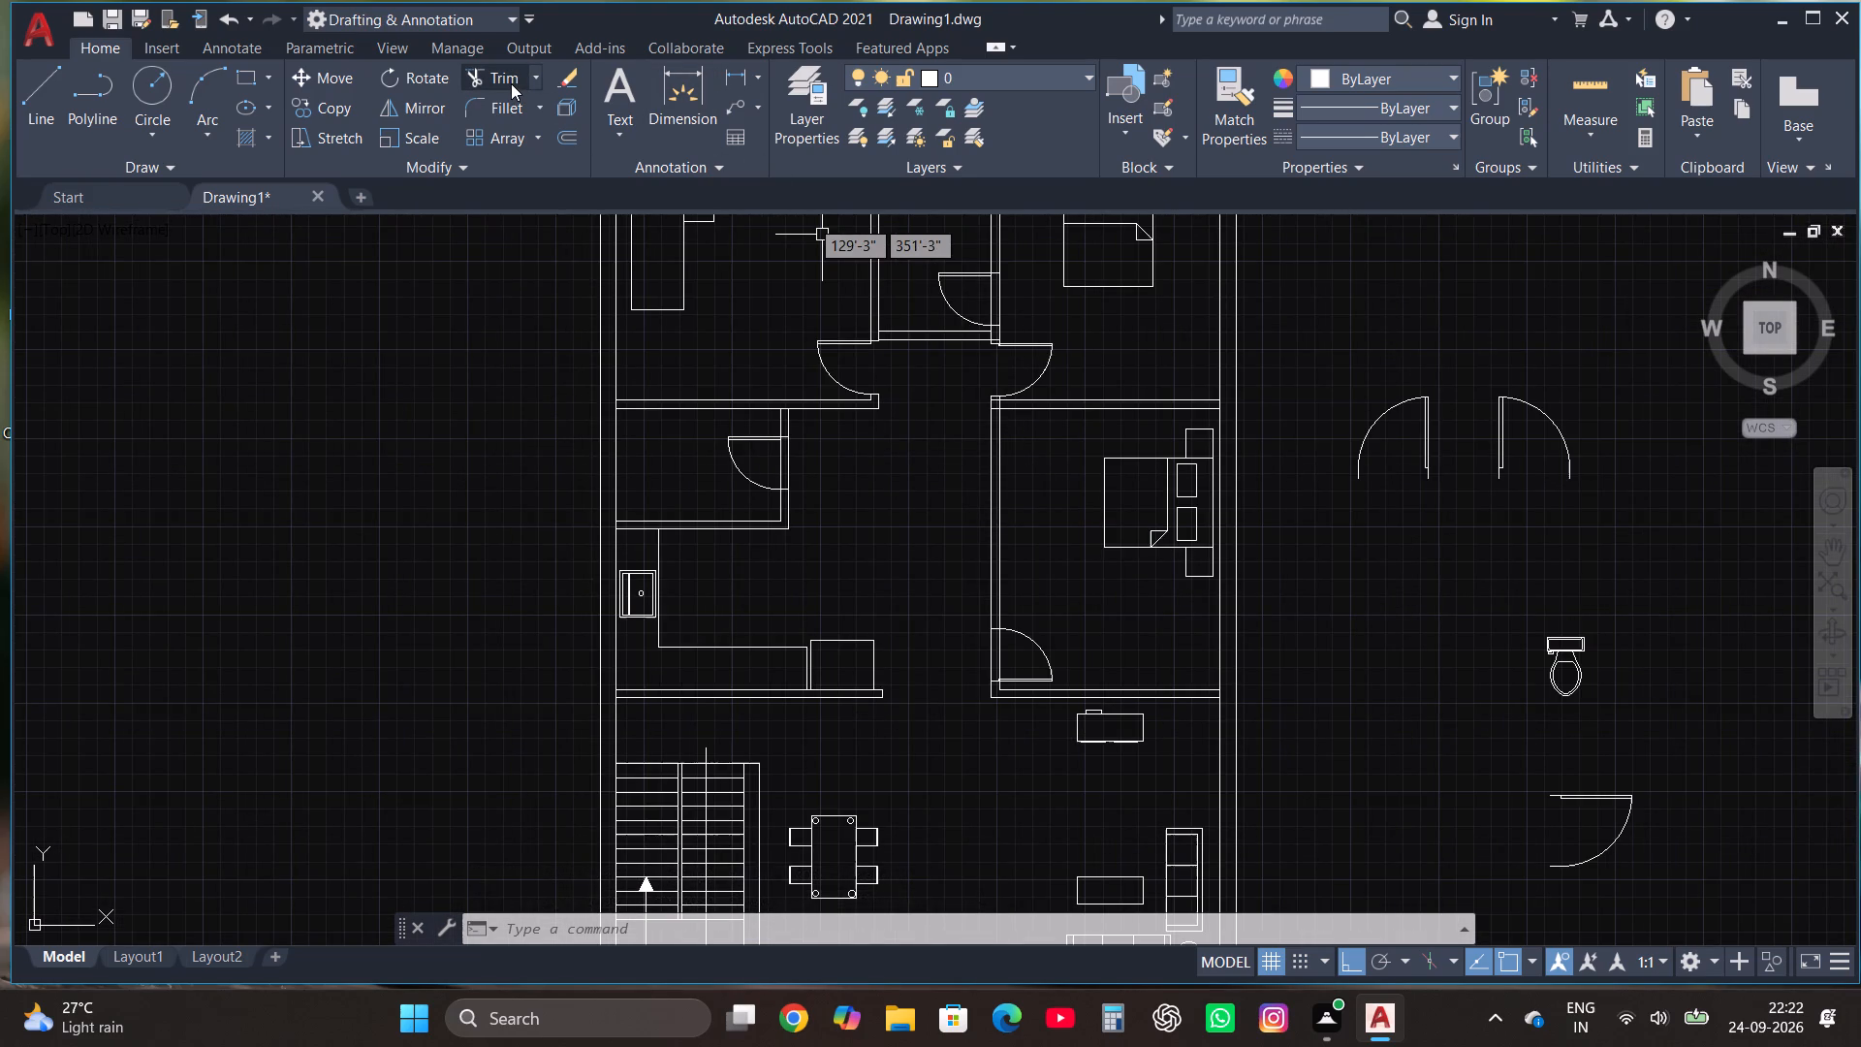
{"action": "left_click", "coordinate": [511, 83]}
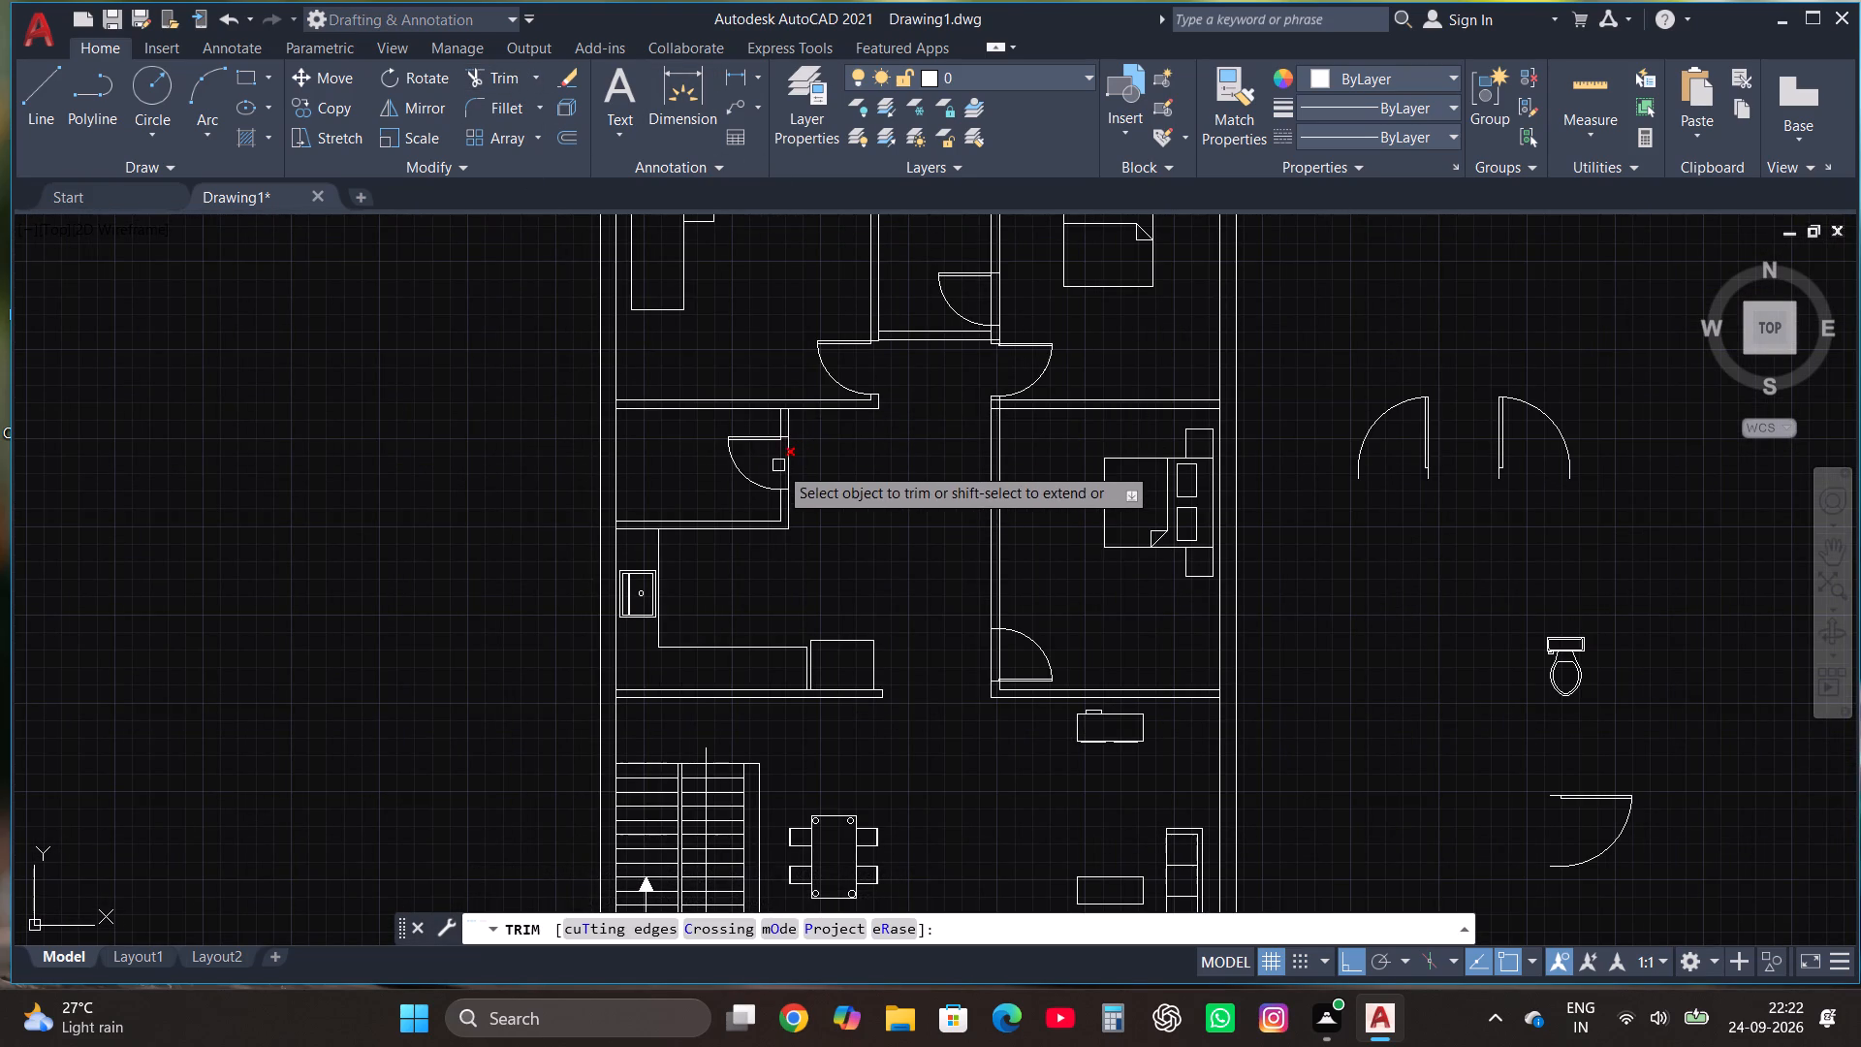
{"action": "left_click", "coordinate": [777, 465]}
{"action": "left_click", "coordinate": [790, 465]}
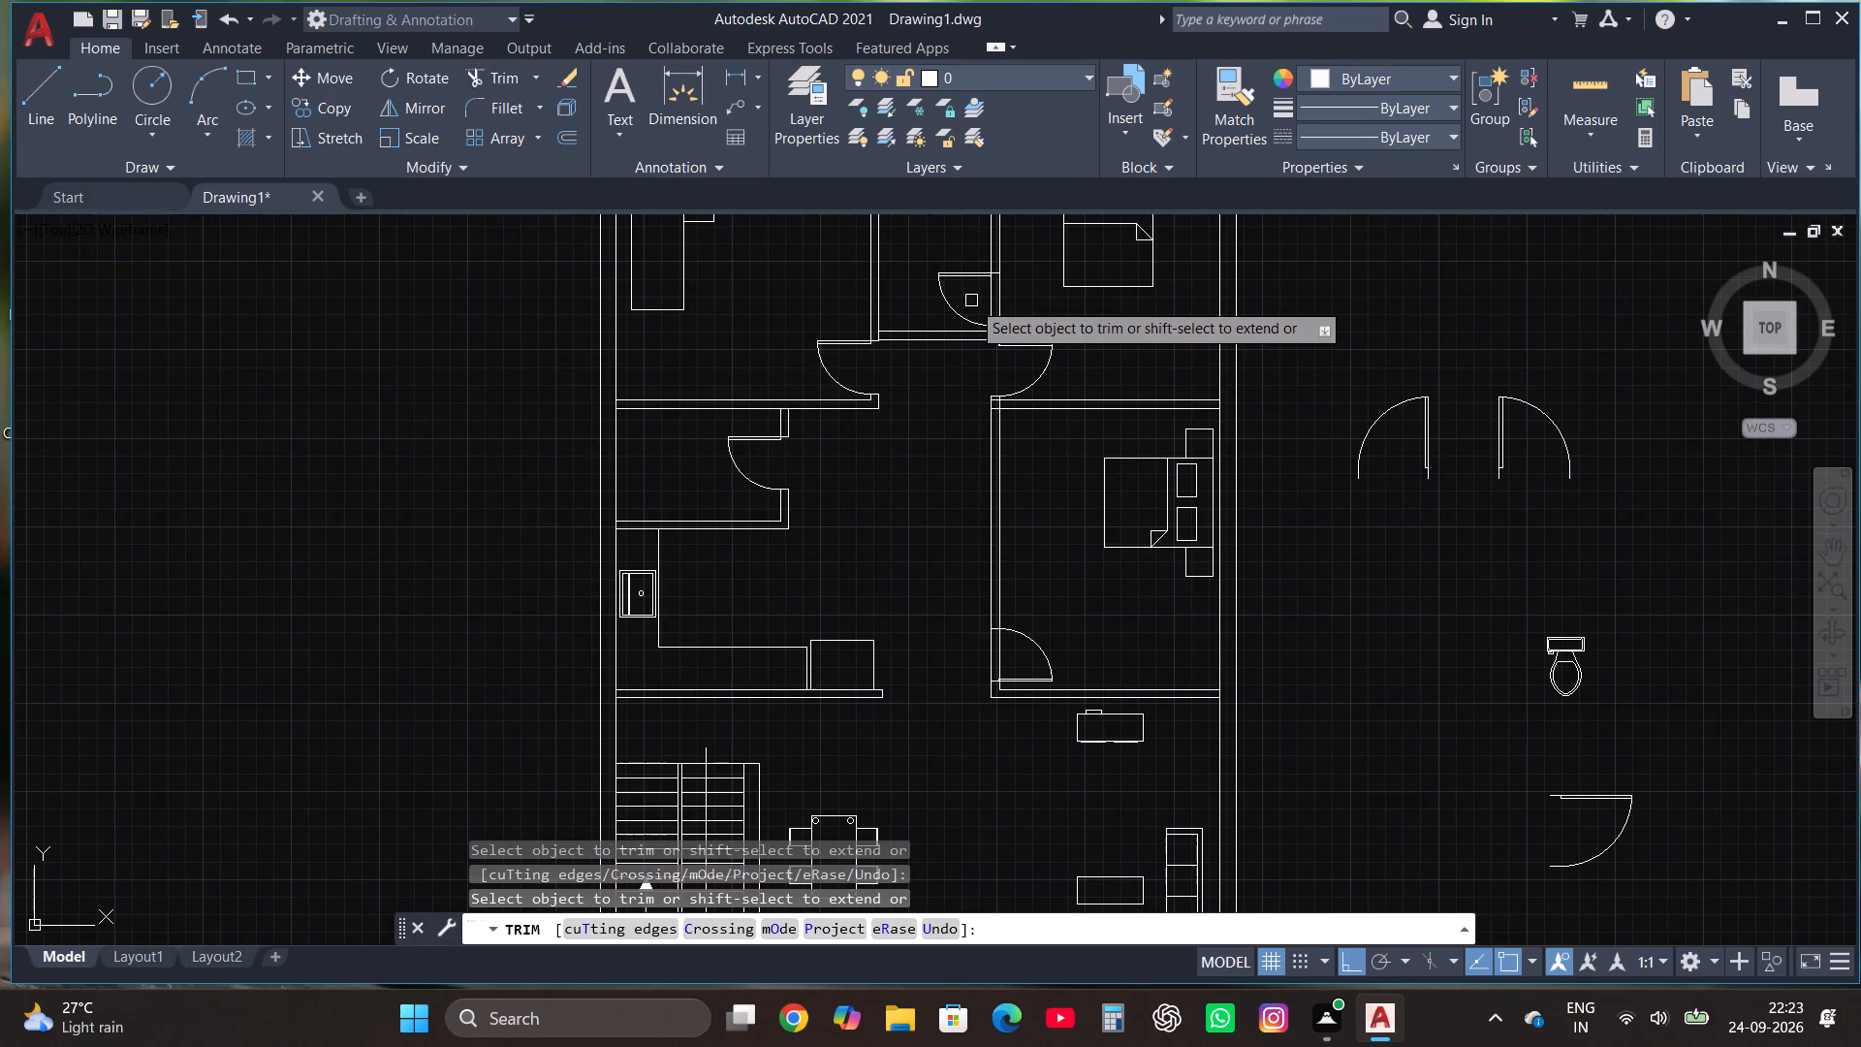
{"action": "left_click", "coordinate": [971, 301]}
{"action": "left_click", "coordinate": [1027, 305]}
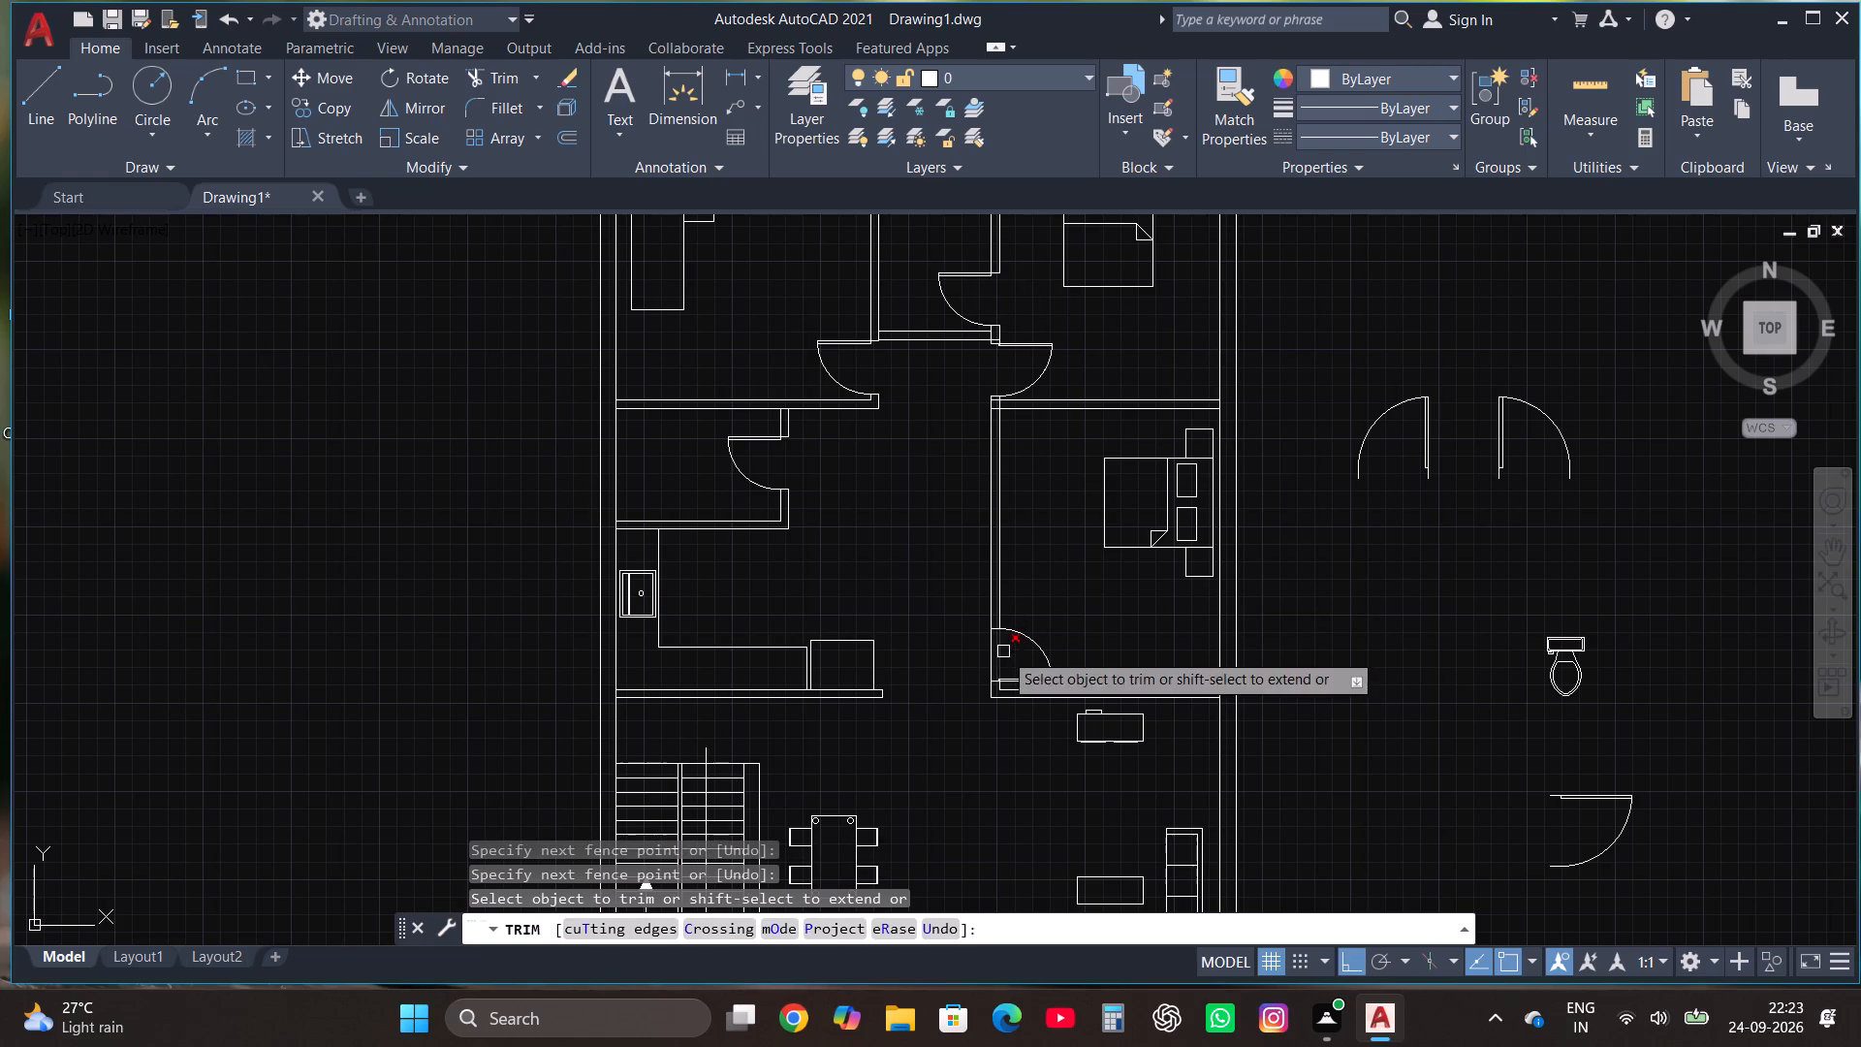
{"action": "left_click", "coordinate": [1009, 651]}
{"action": "left_click", "coordinate": [973, 639]}
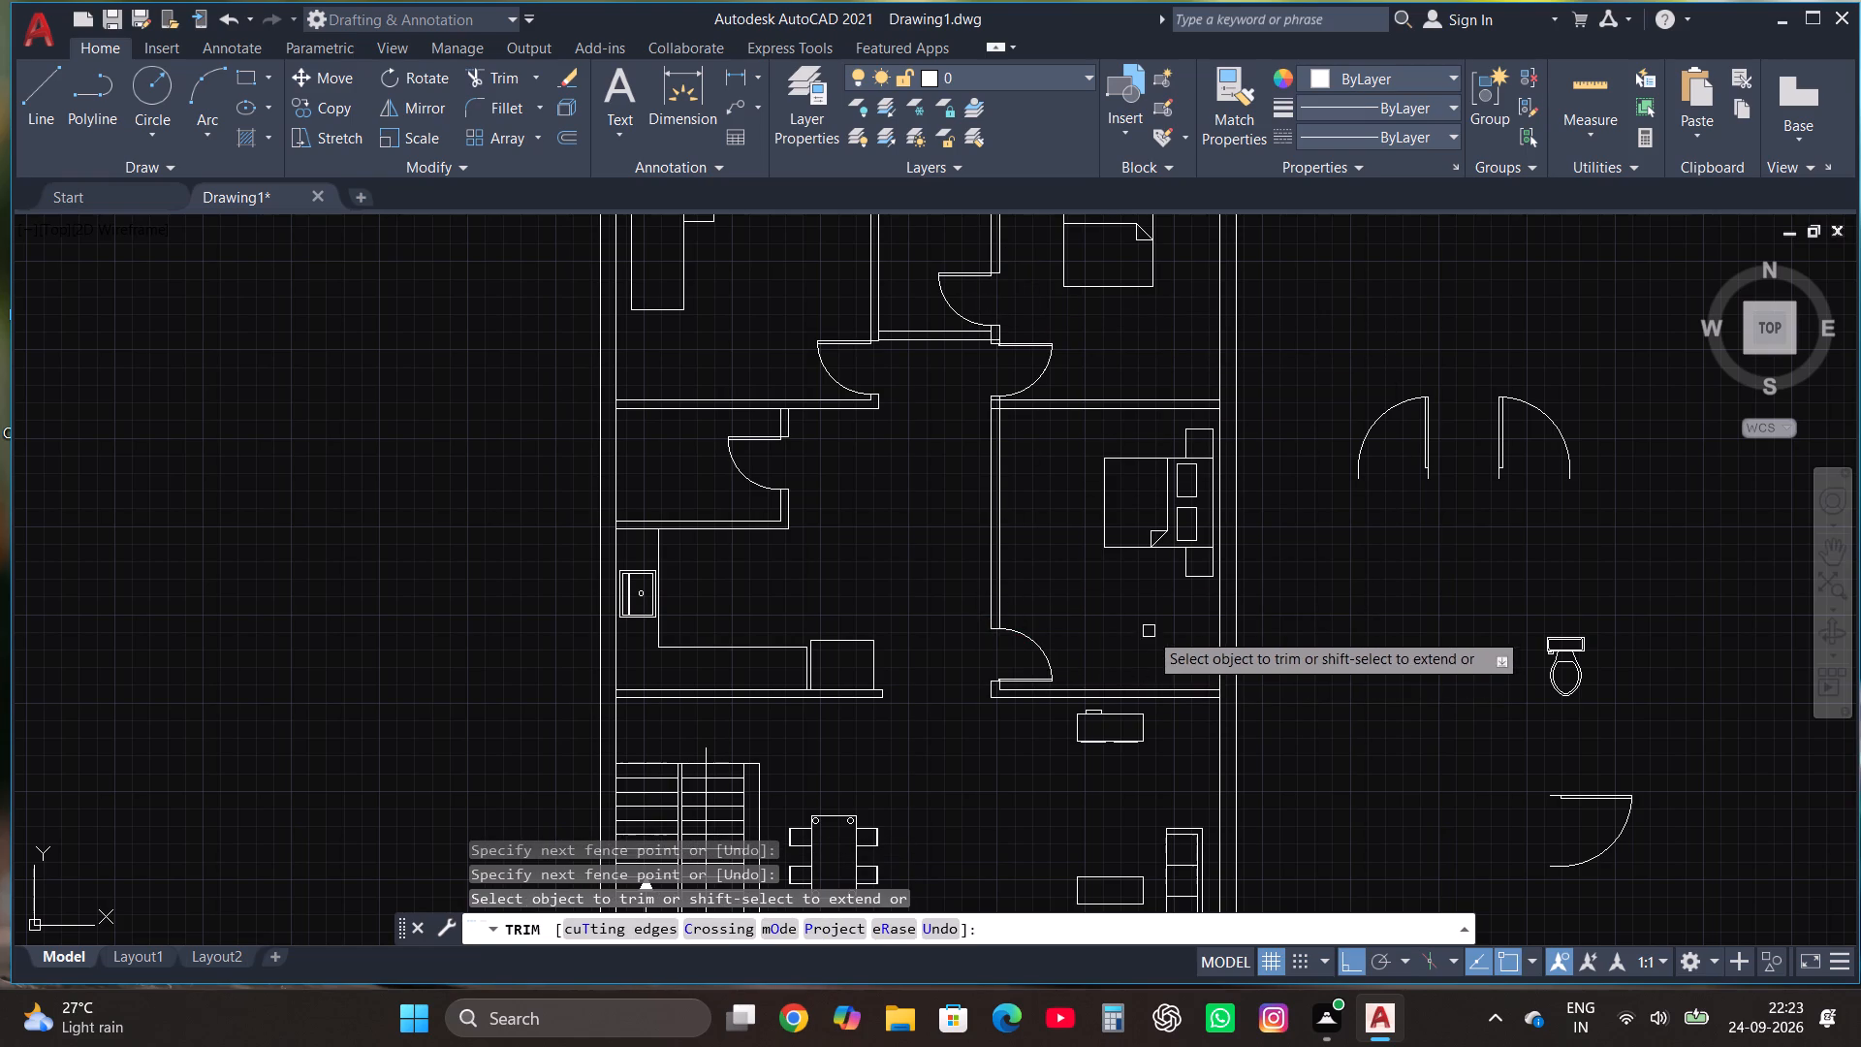
{"action": "scroll", "coordinate": [1155, 627], "scroll_direction": "down", "scroll_amount": 1}
{"action": "key", "text": "Escape"}
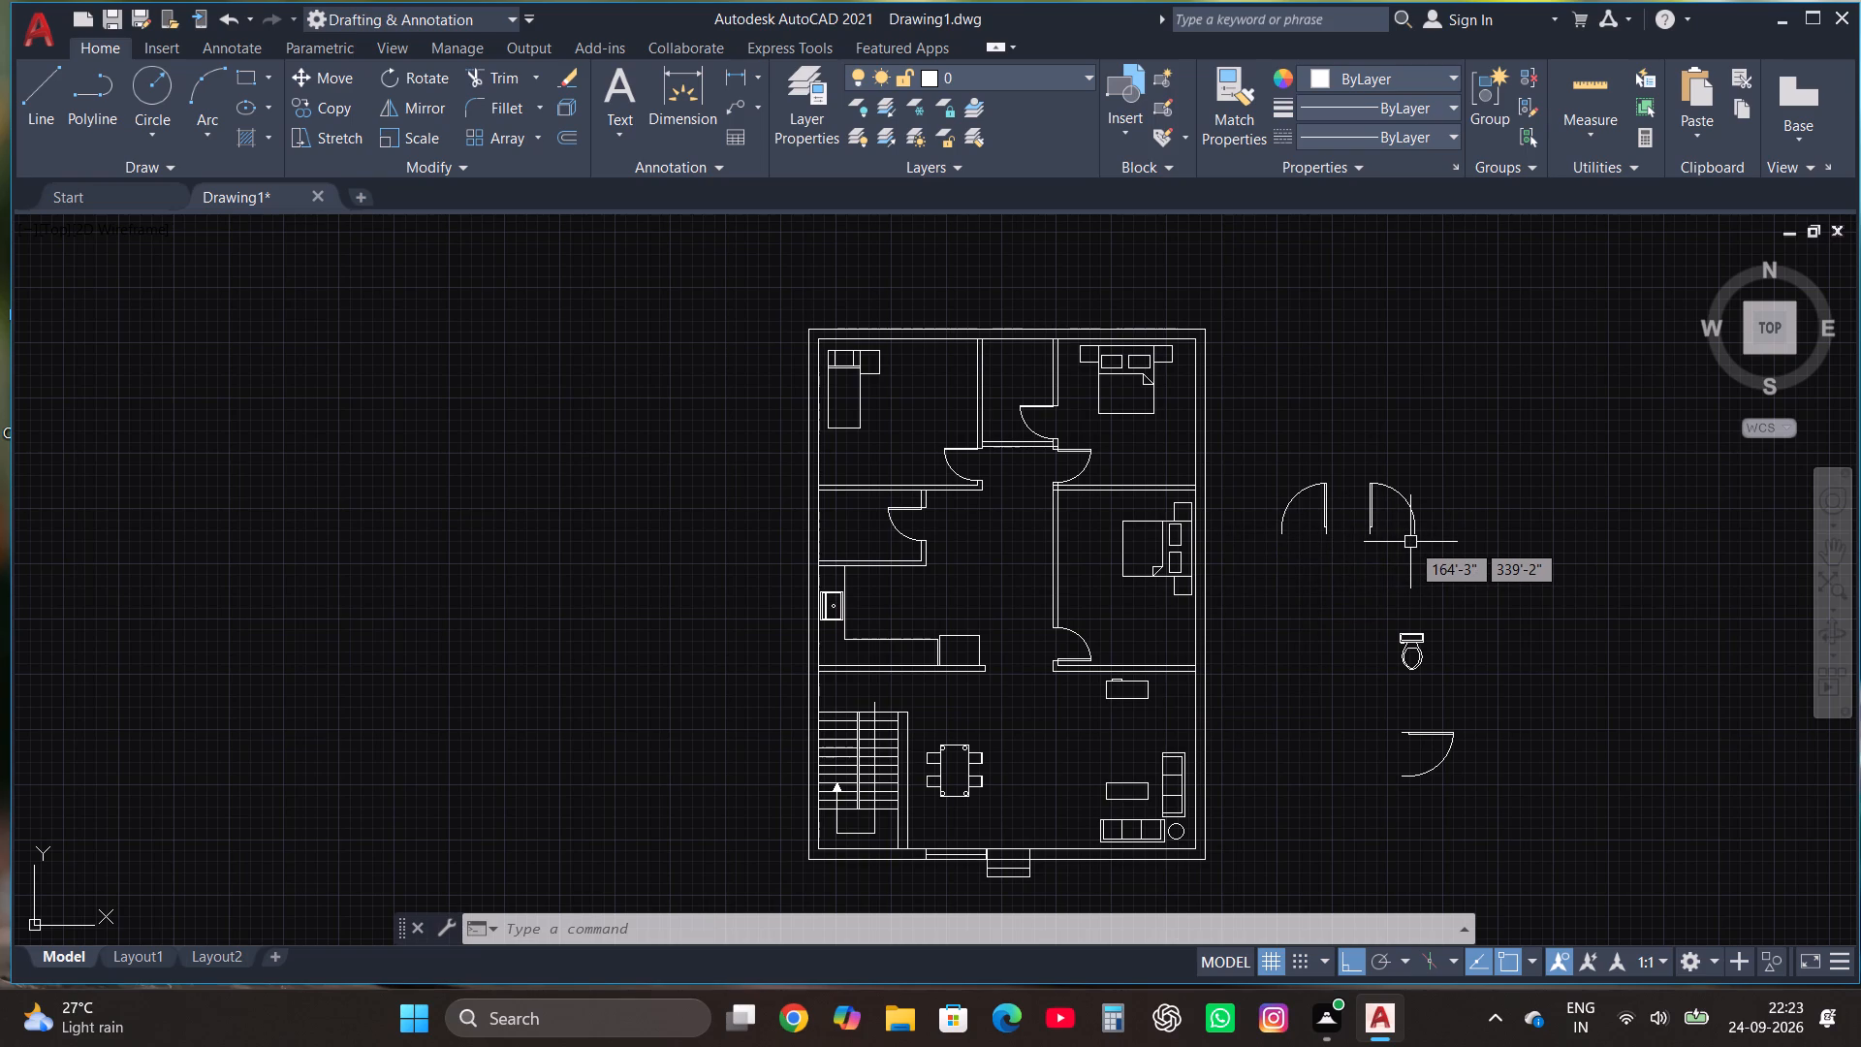
Copy the toilet fixture in Multiple mode against the top walls of the small room between the bedrooms and the one above the kitchen.
{"action": "scroll", "coordinate": [1395, 651], "scroll_direction": "down", "scroll_amount": 1}
{"action": "scroll", "coordinate": [1300, 598], "scroll_direction": "up", "scroll_amount": 1}
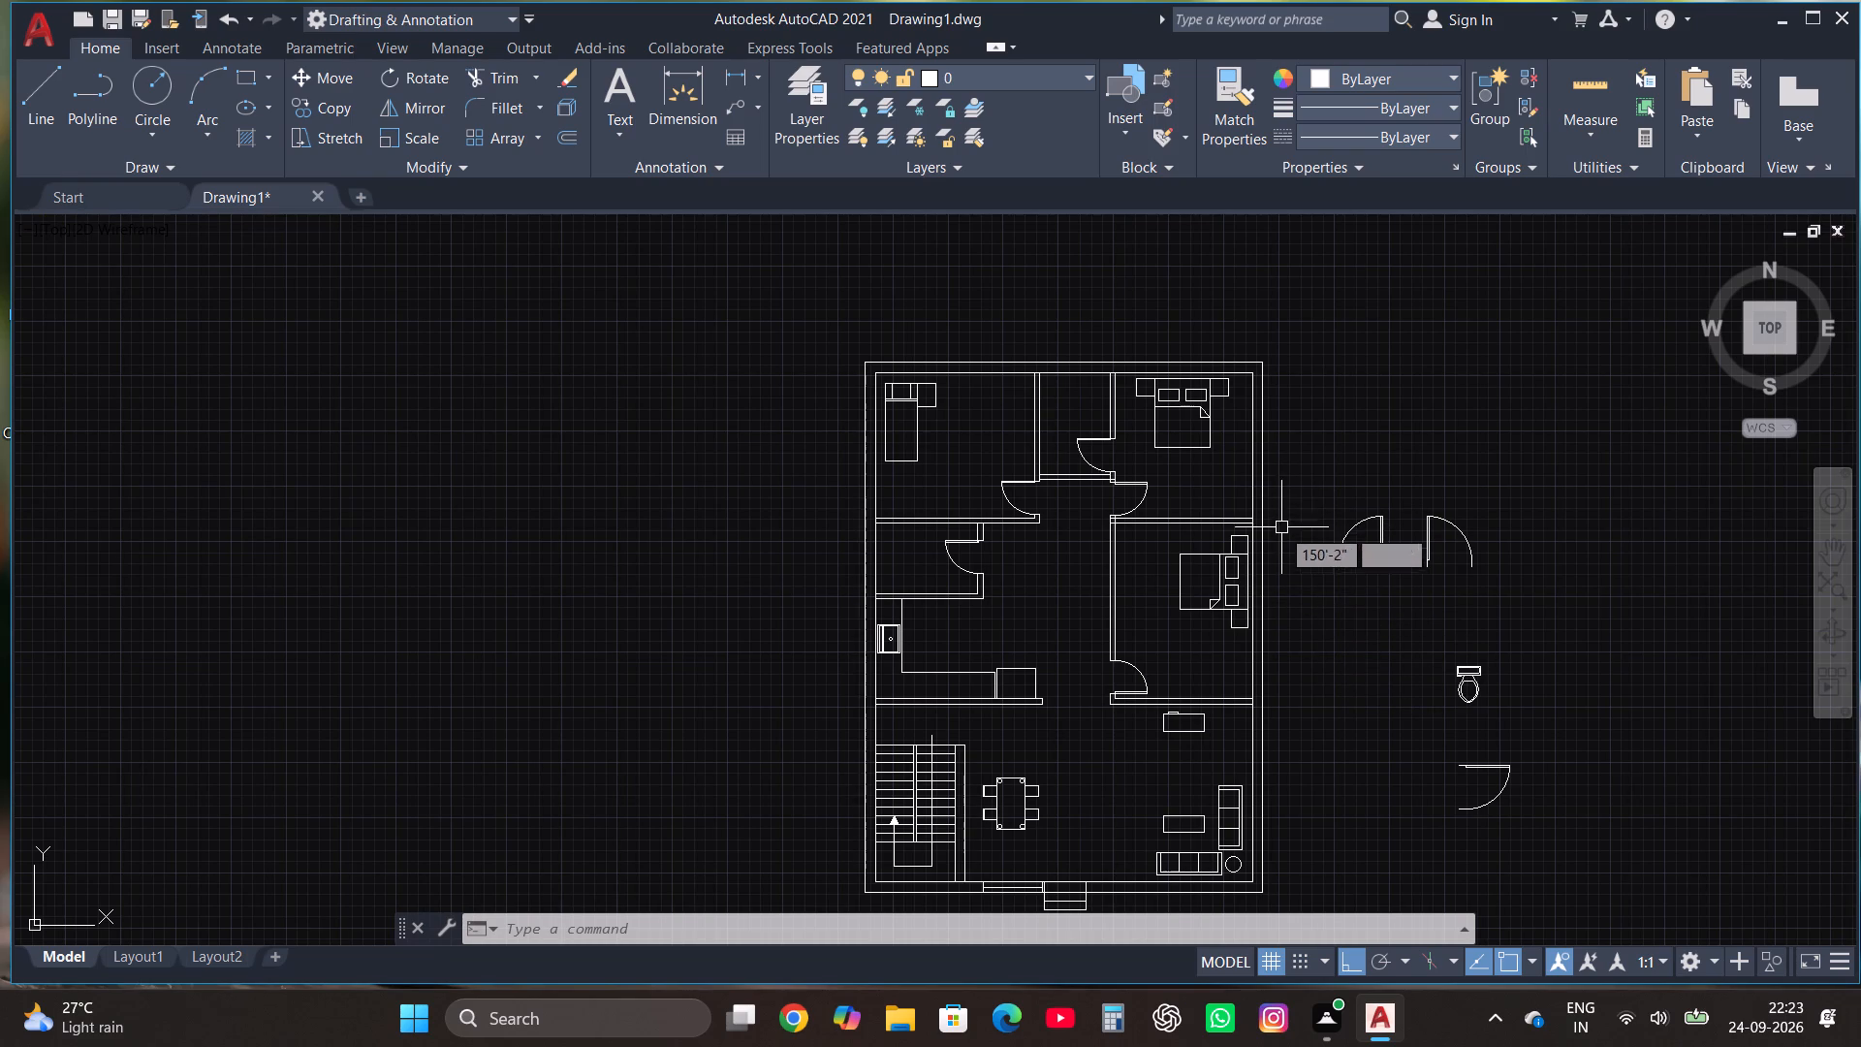
{"action": "left_click", "coordinate": [1463, 670]}
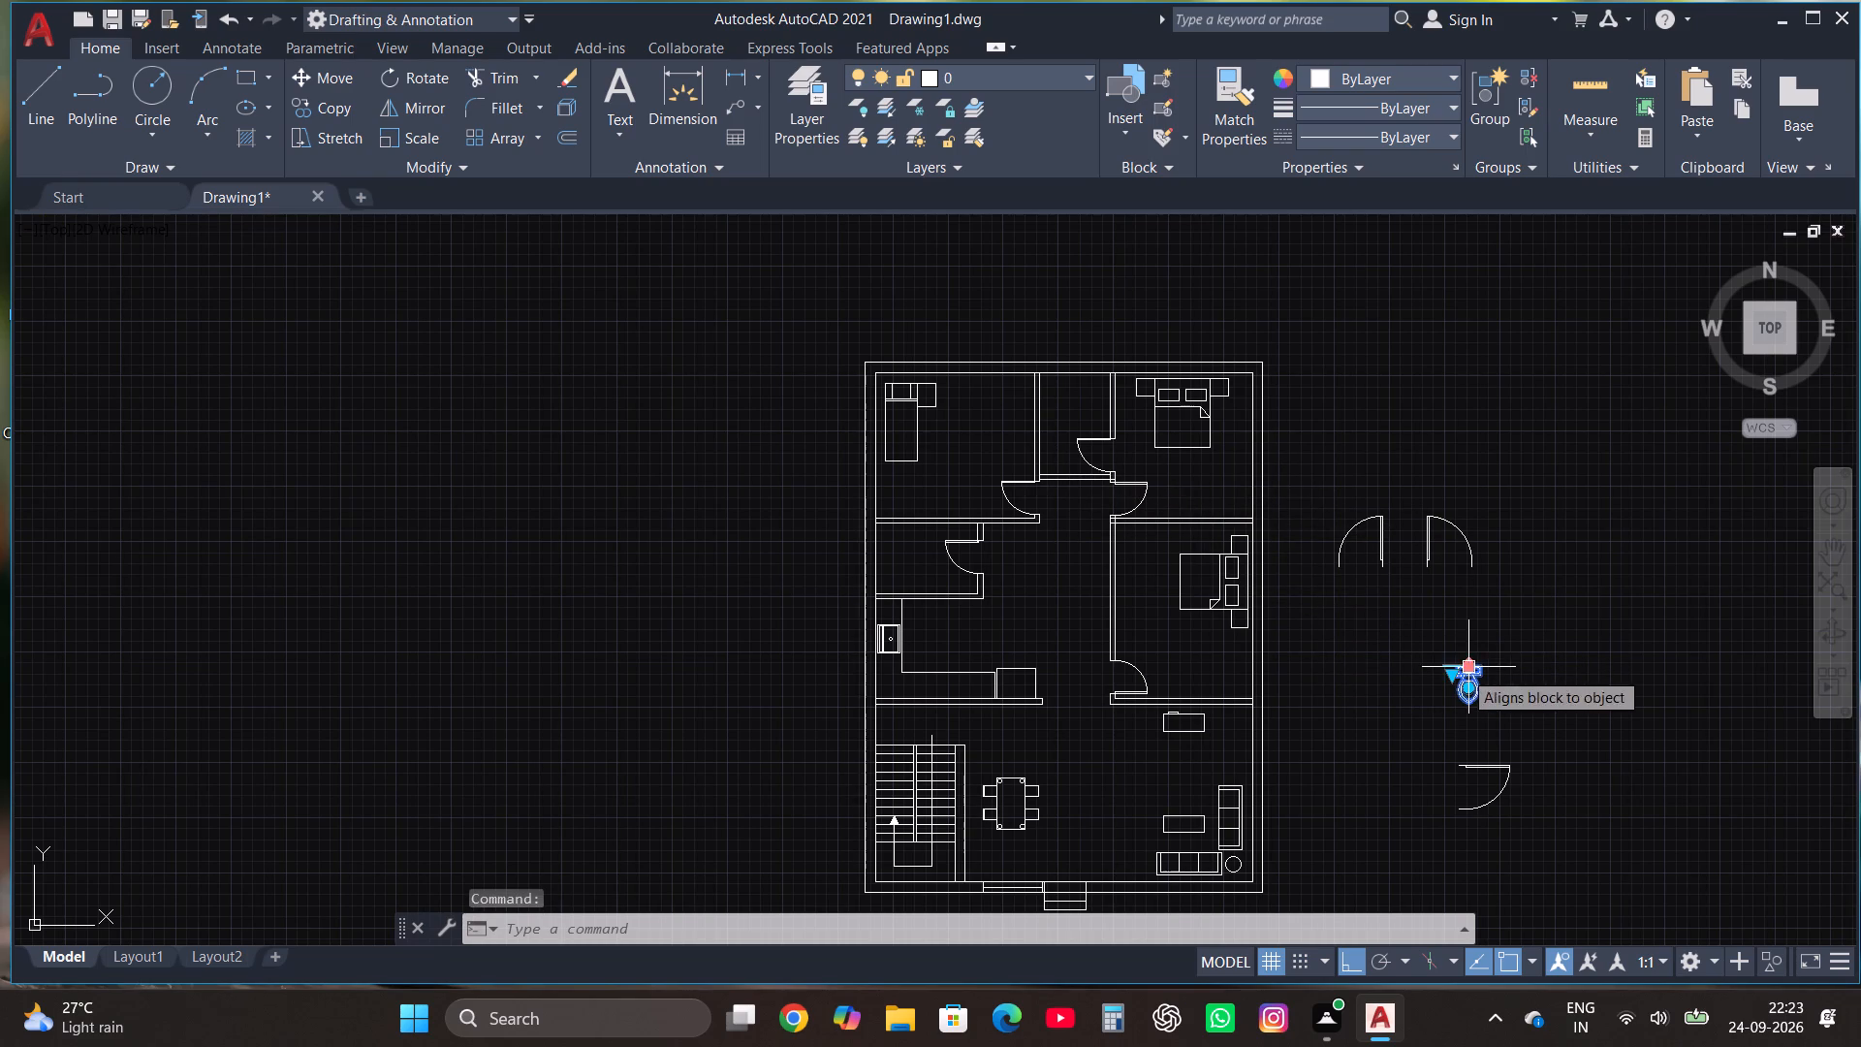
{"action": "left_click", "coordinate": [324, 104]}
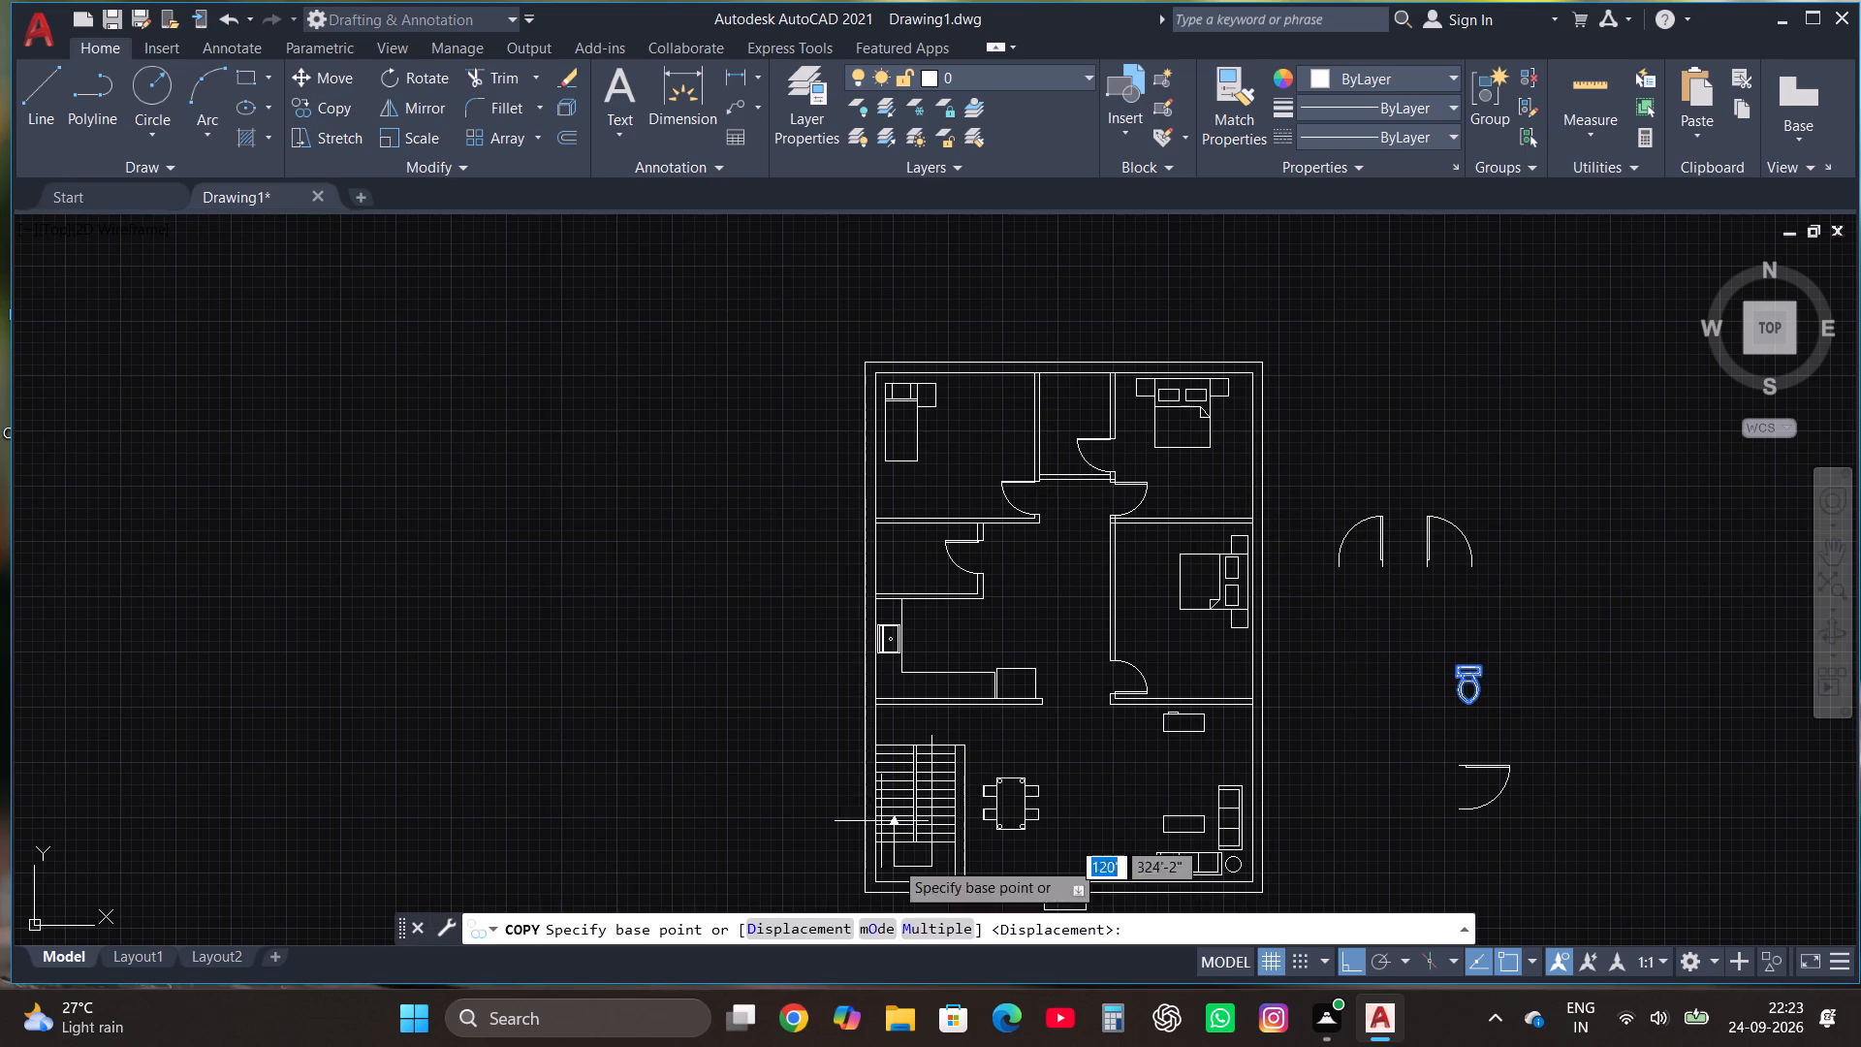
{"action": "left_click", "coordinate": [918, 927]}
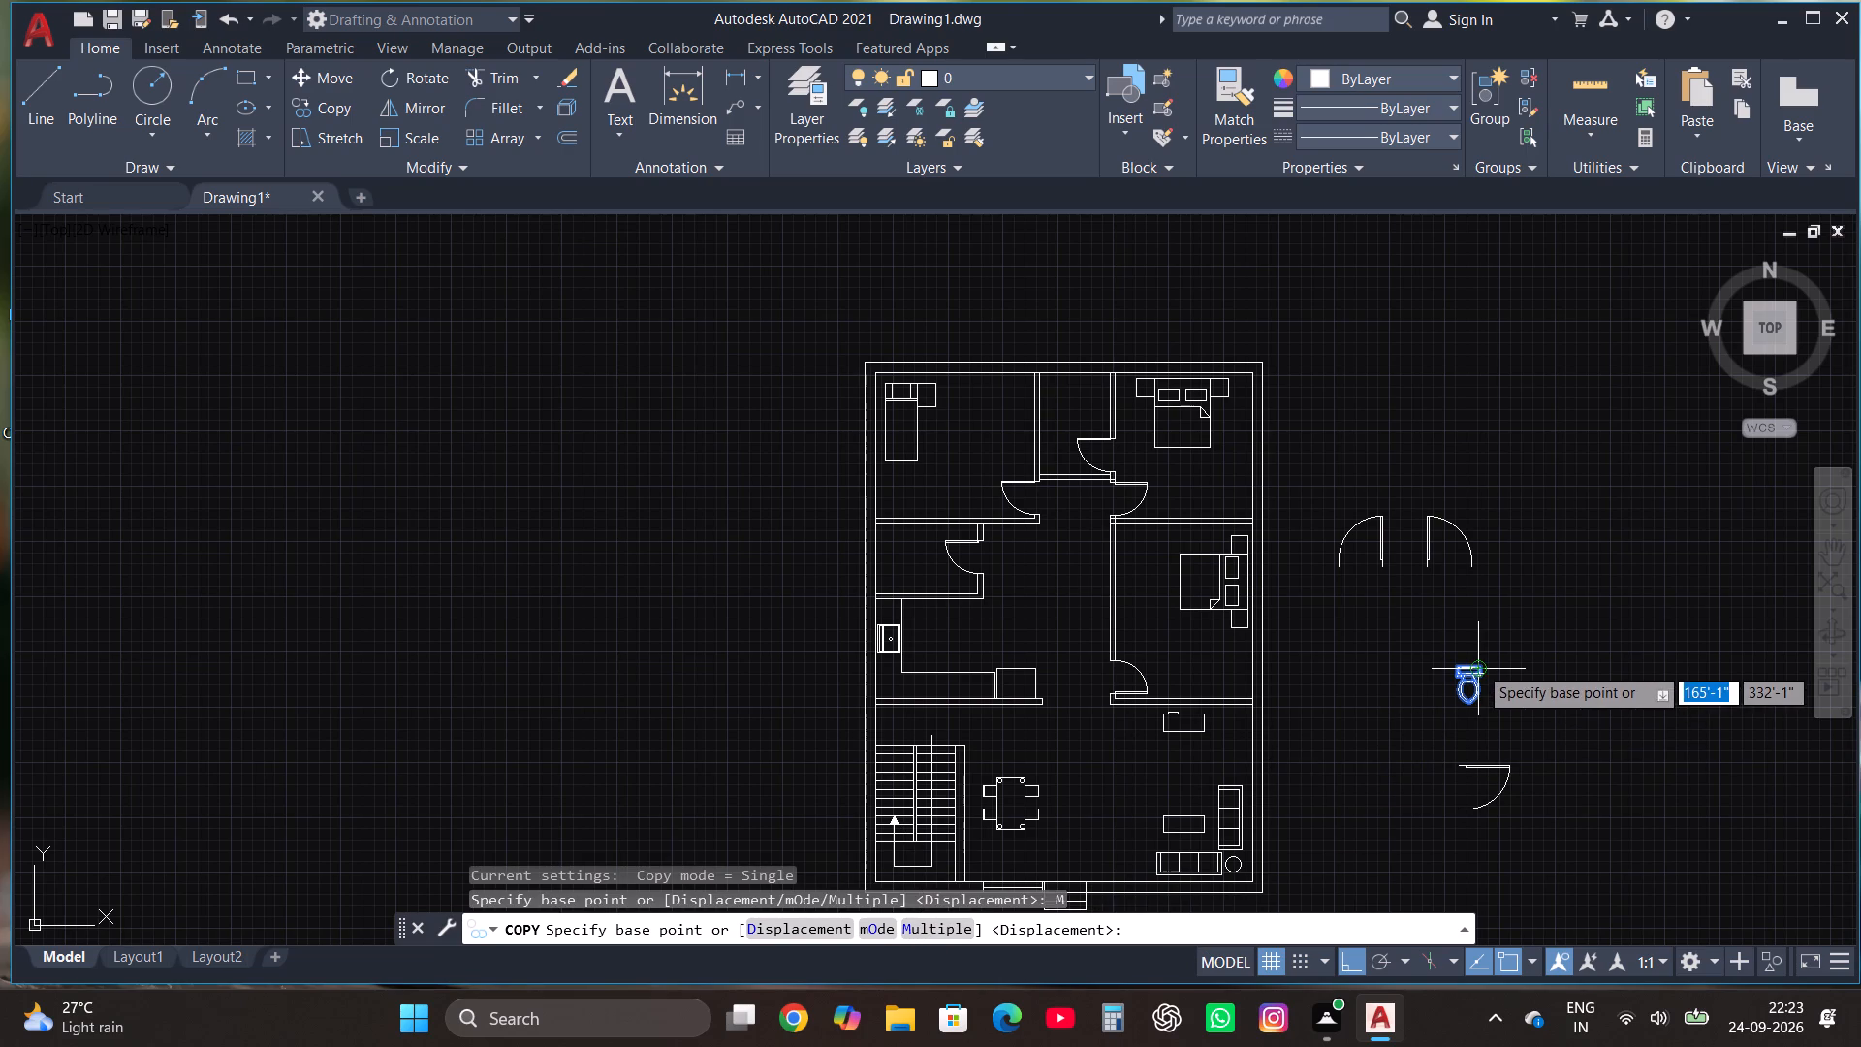
{"action": "left_click", "coordinate": [1478, 666]}
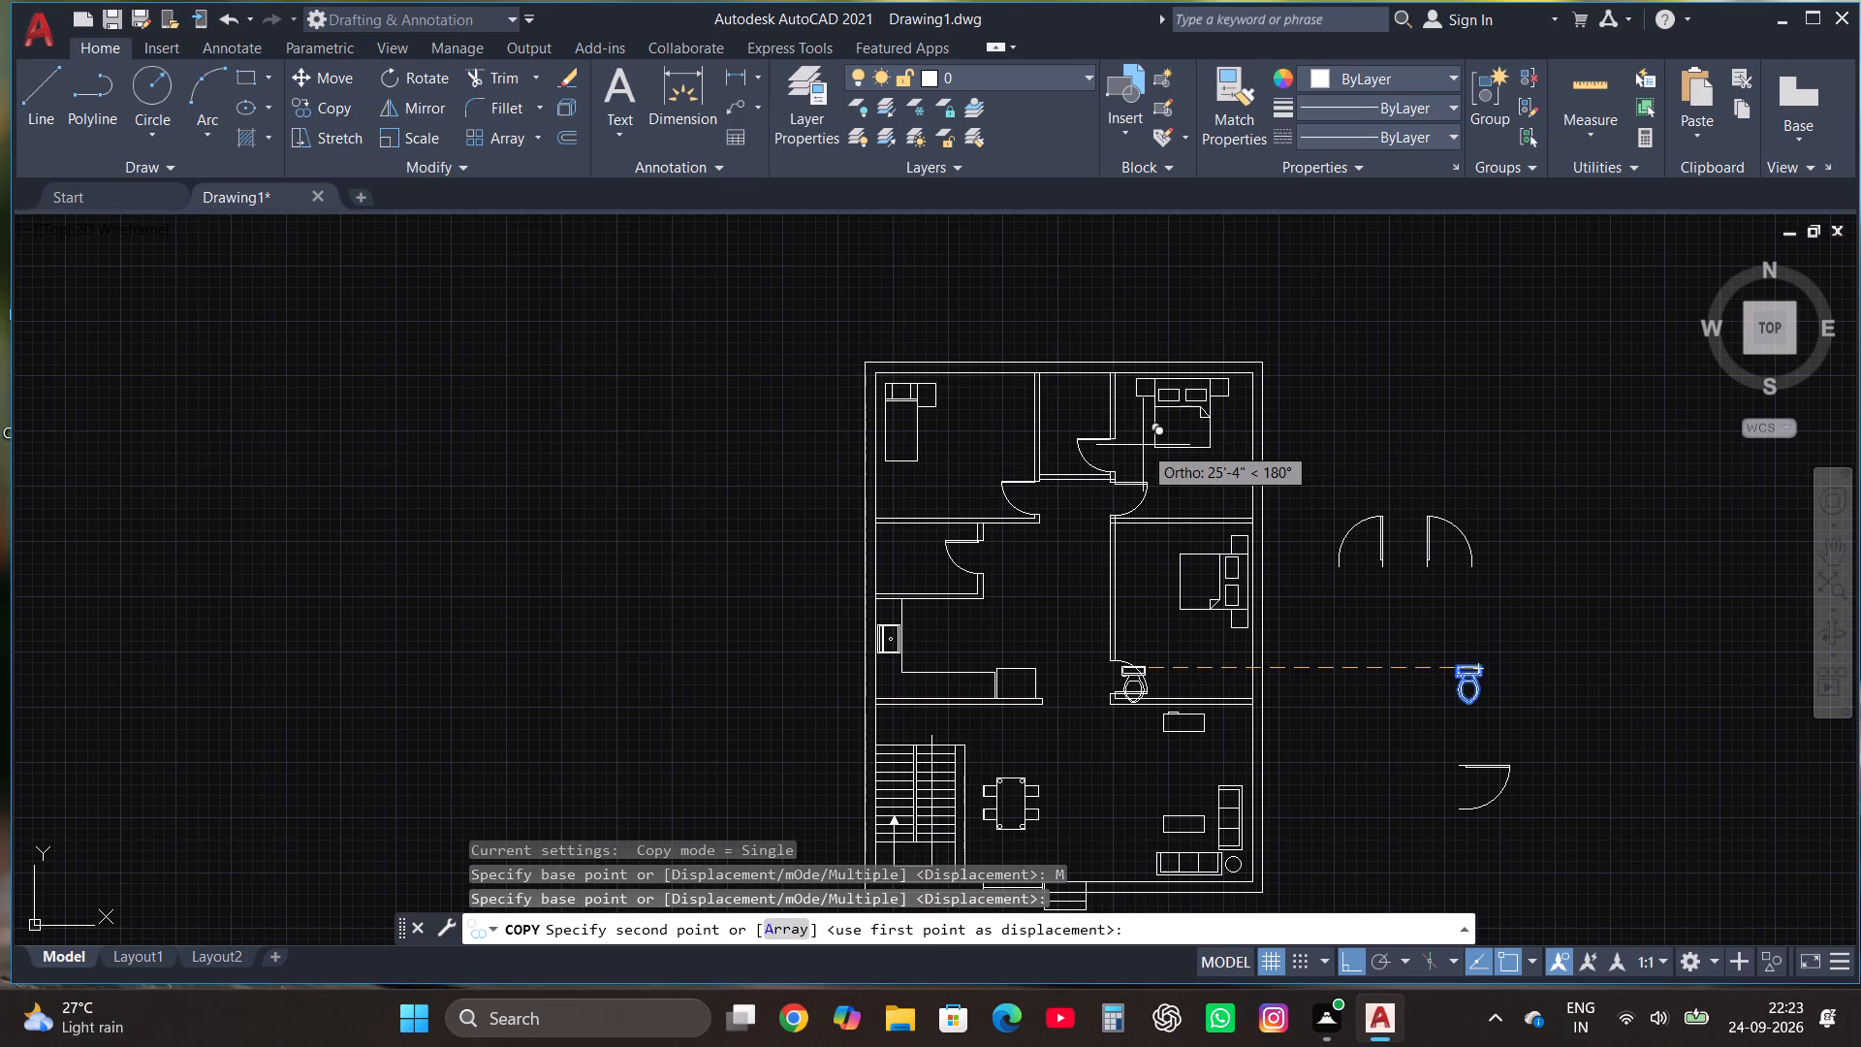
{"action": "key", "text": "F8"}
{"action": "scroll", "coordinate": [1083, 374], "scroll_direction": "up", "scroll_amount": 2}
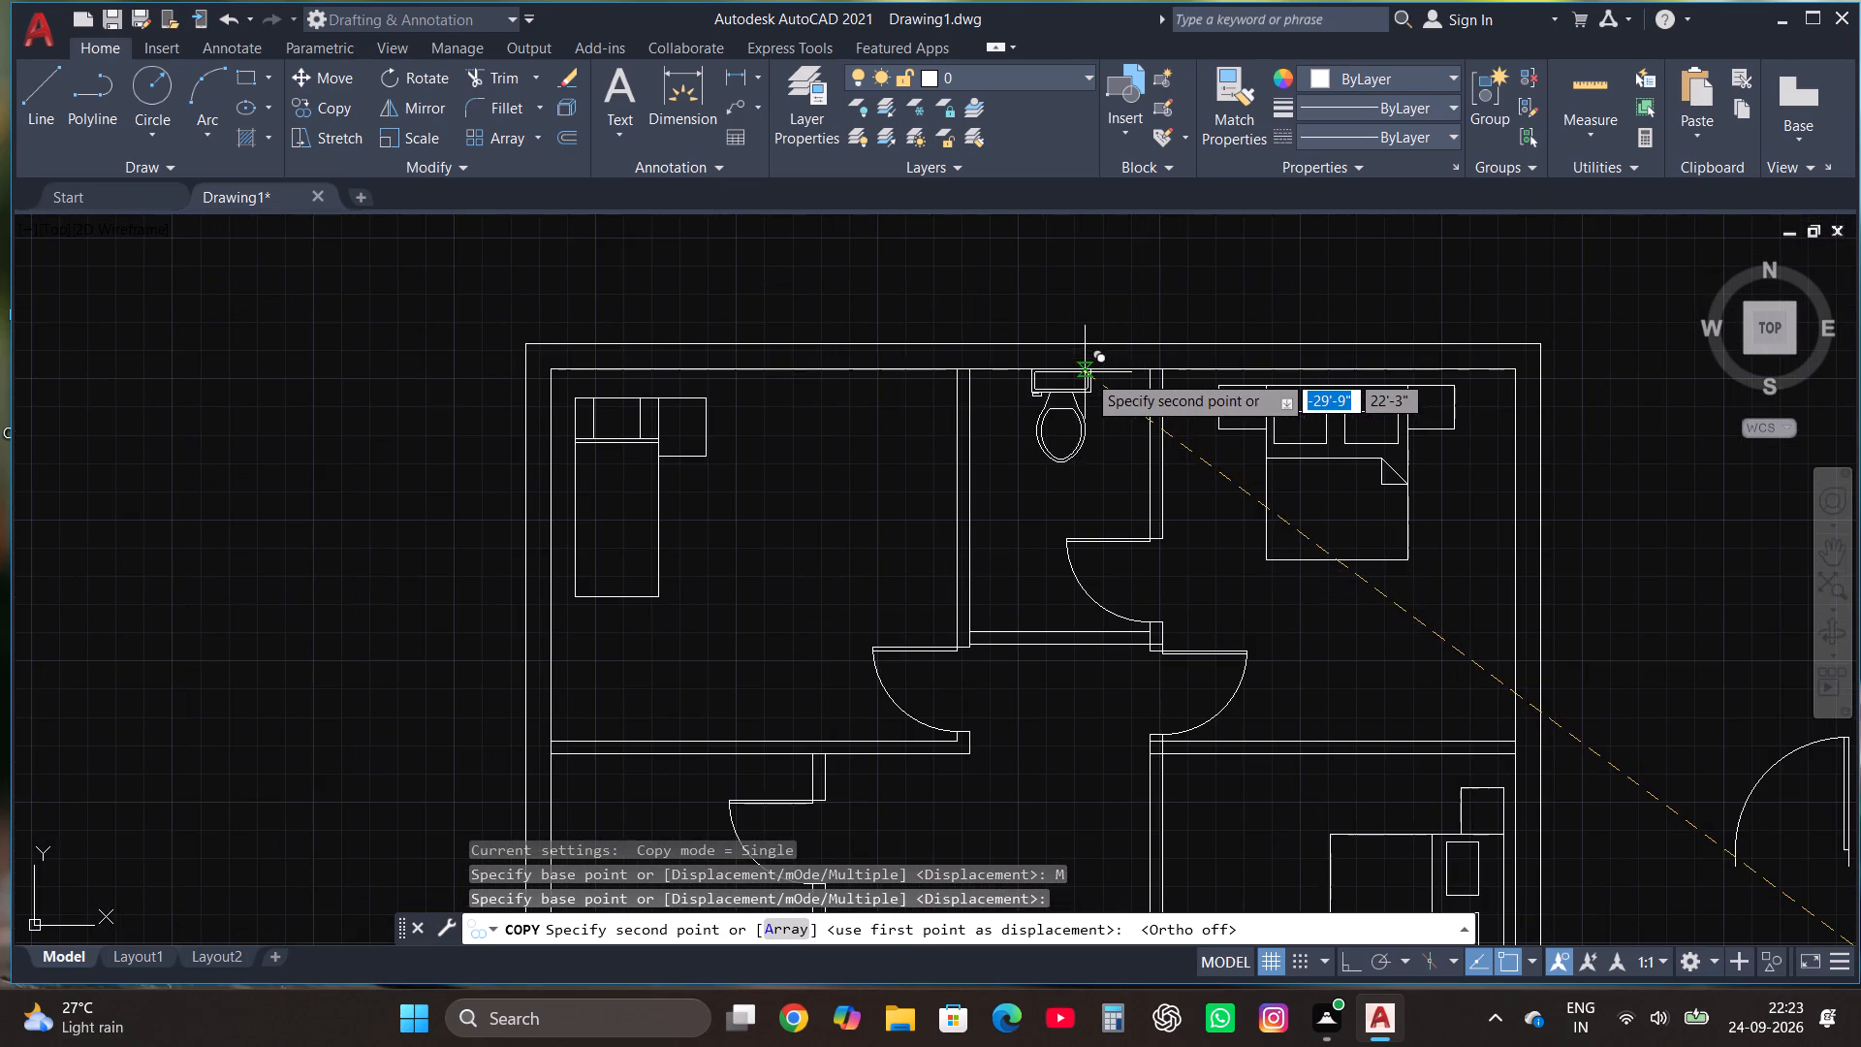
{"action": "left_click", "coordinate": [1084, 377]}
{"action": "scroll", "coordinate": [1084, 378], "scroll_direction": "down", "scroll_amount": 1}
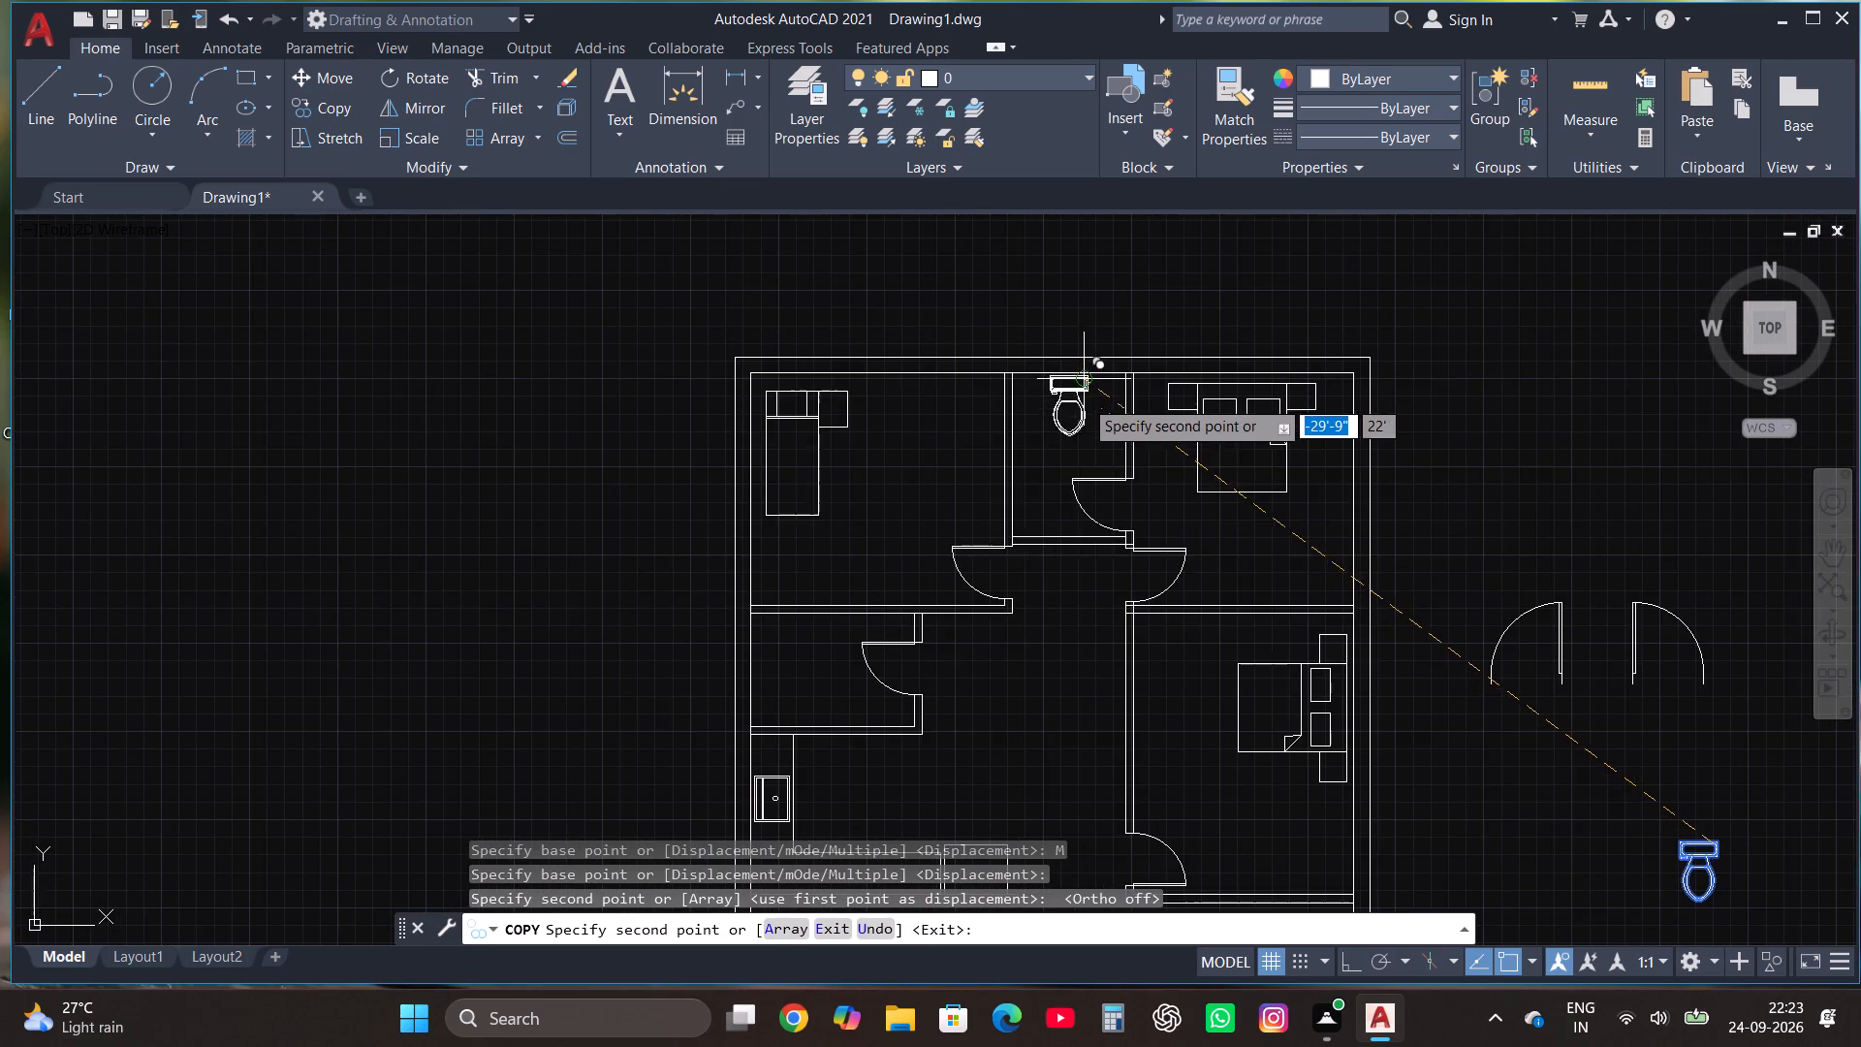
{"action": "scroll", "coordinate": [824, 630], "scroll_direction": "up", "scroll_amount": 1}
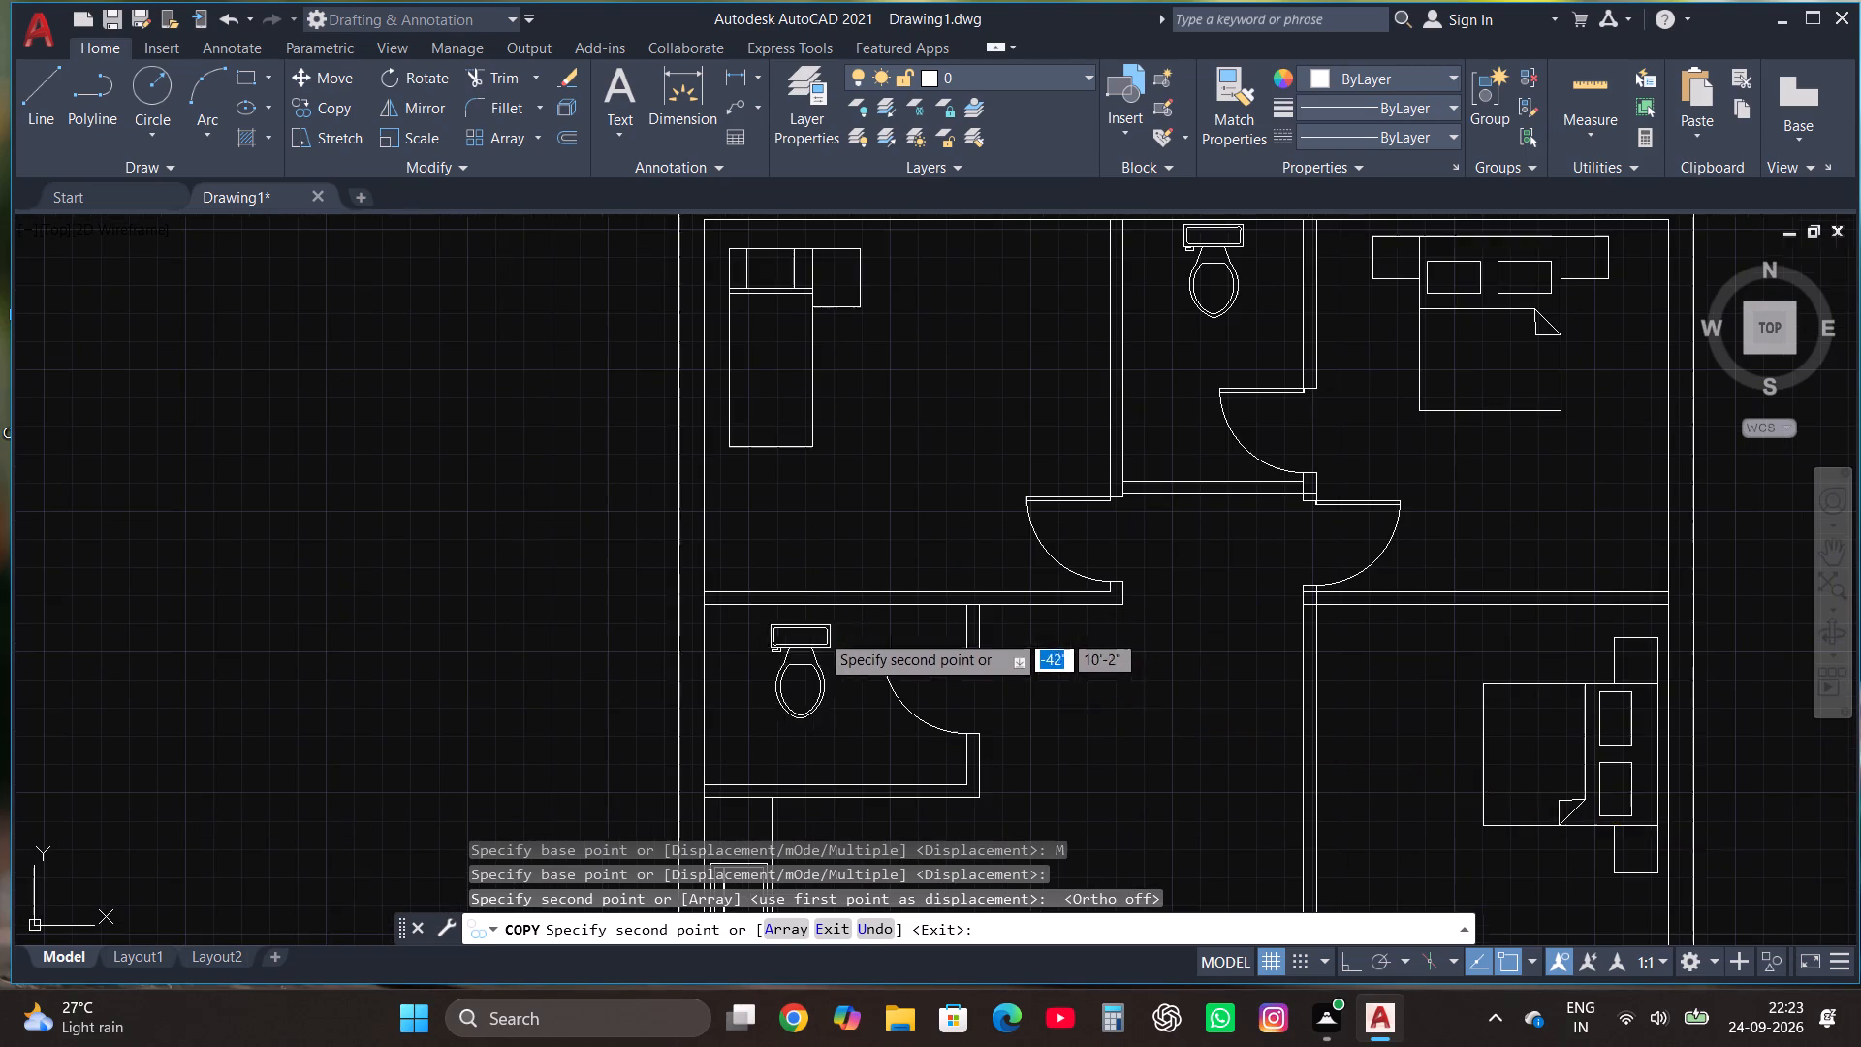
{"action": "left_click", "coordinate": [769, 619]}
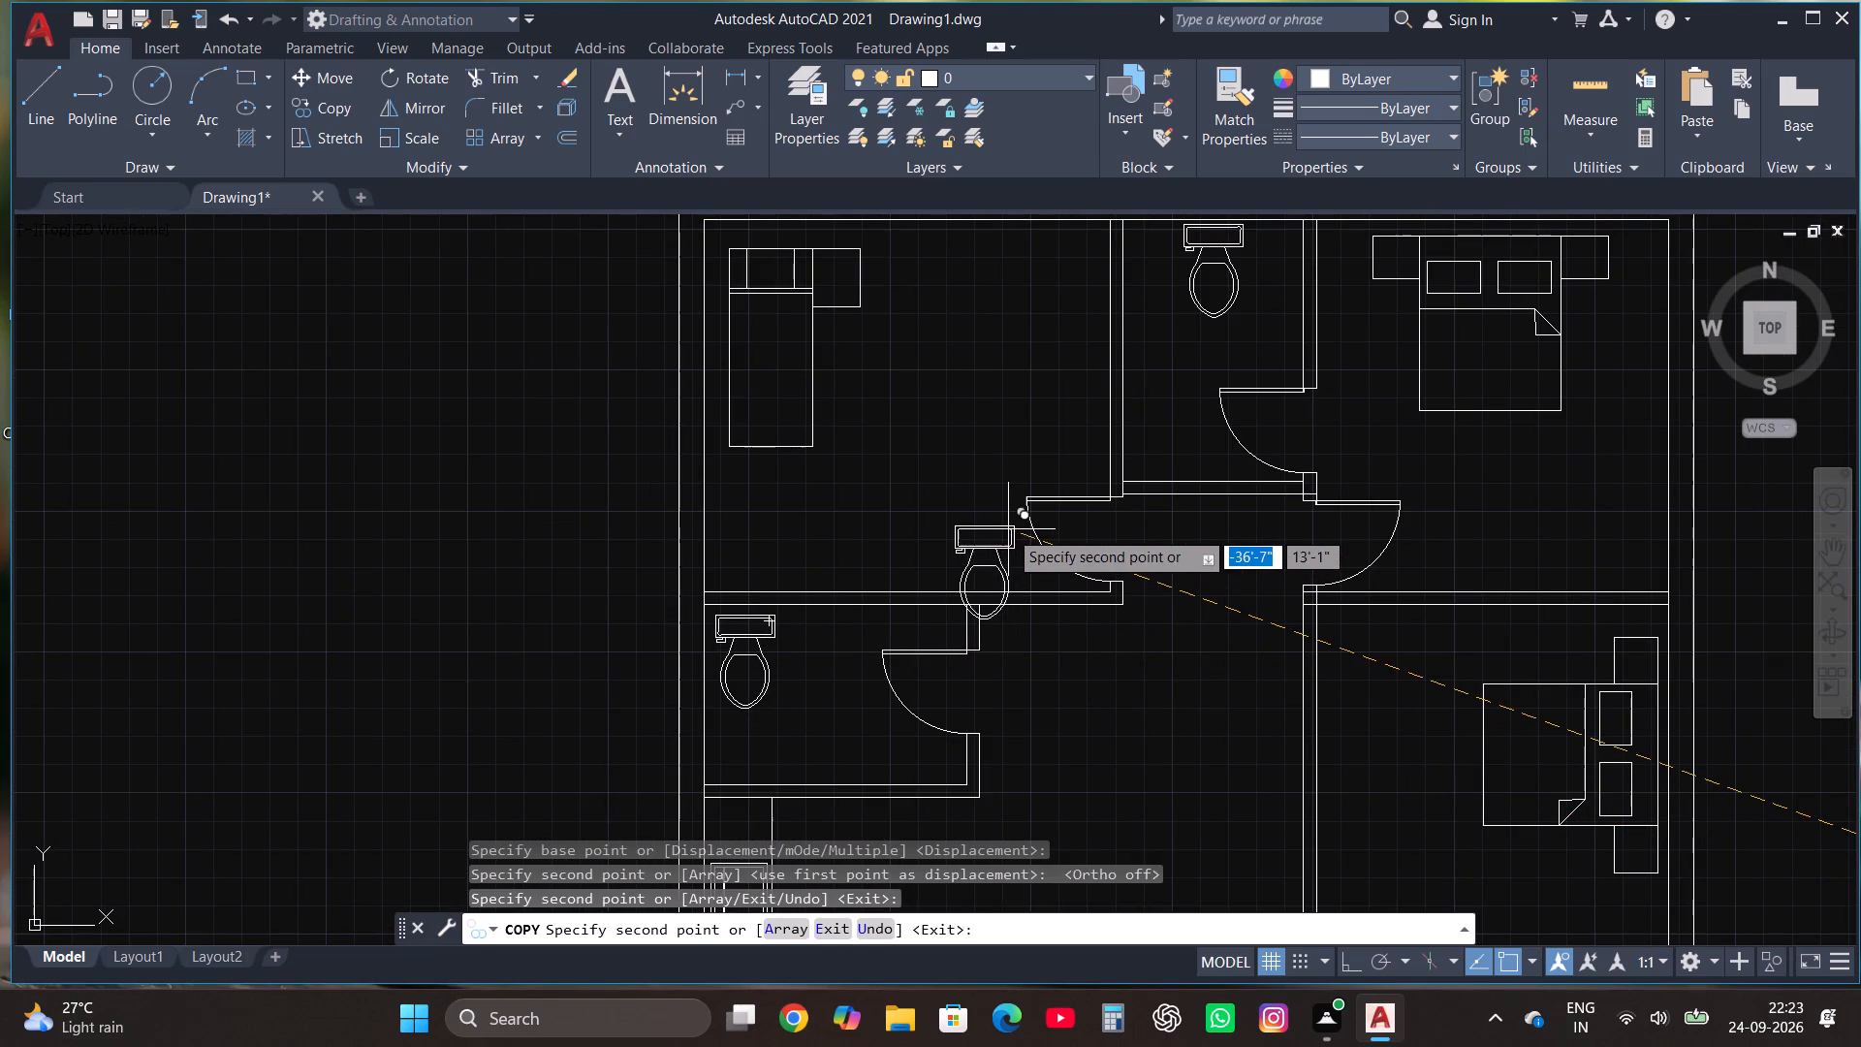
{"action": "key", "text": "Escape"}
Draw a window rectangle about 6' long across the thickness of the upper-left bedroom's top exterior wall.
{"action": "scroll", "coordinate": [1009, 540], "scroll_direction": "down", "scroll_amount": 2}
{"action": "scroll", "coordinate": [1004, 345], "scroll_direction": "up", "scroll_amount": 1}
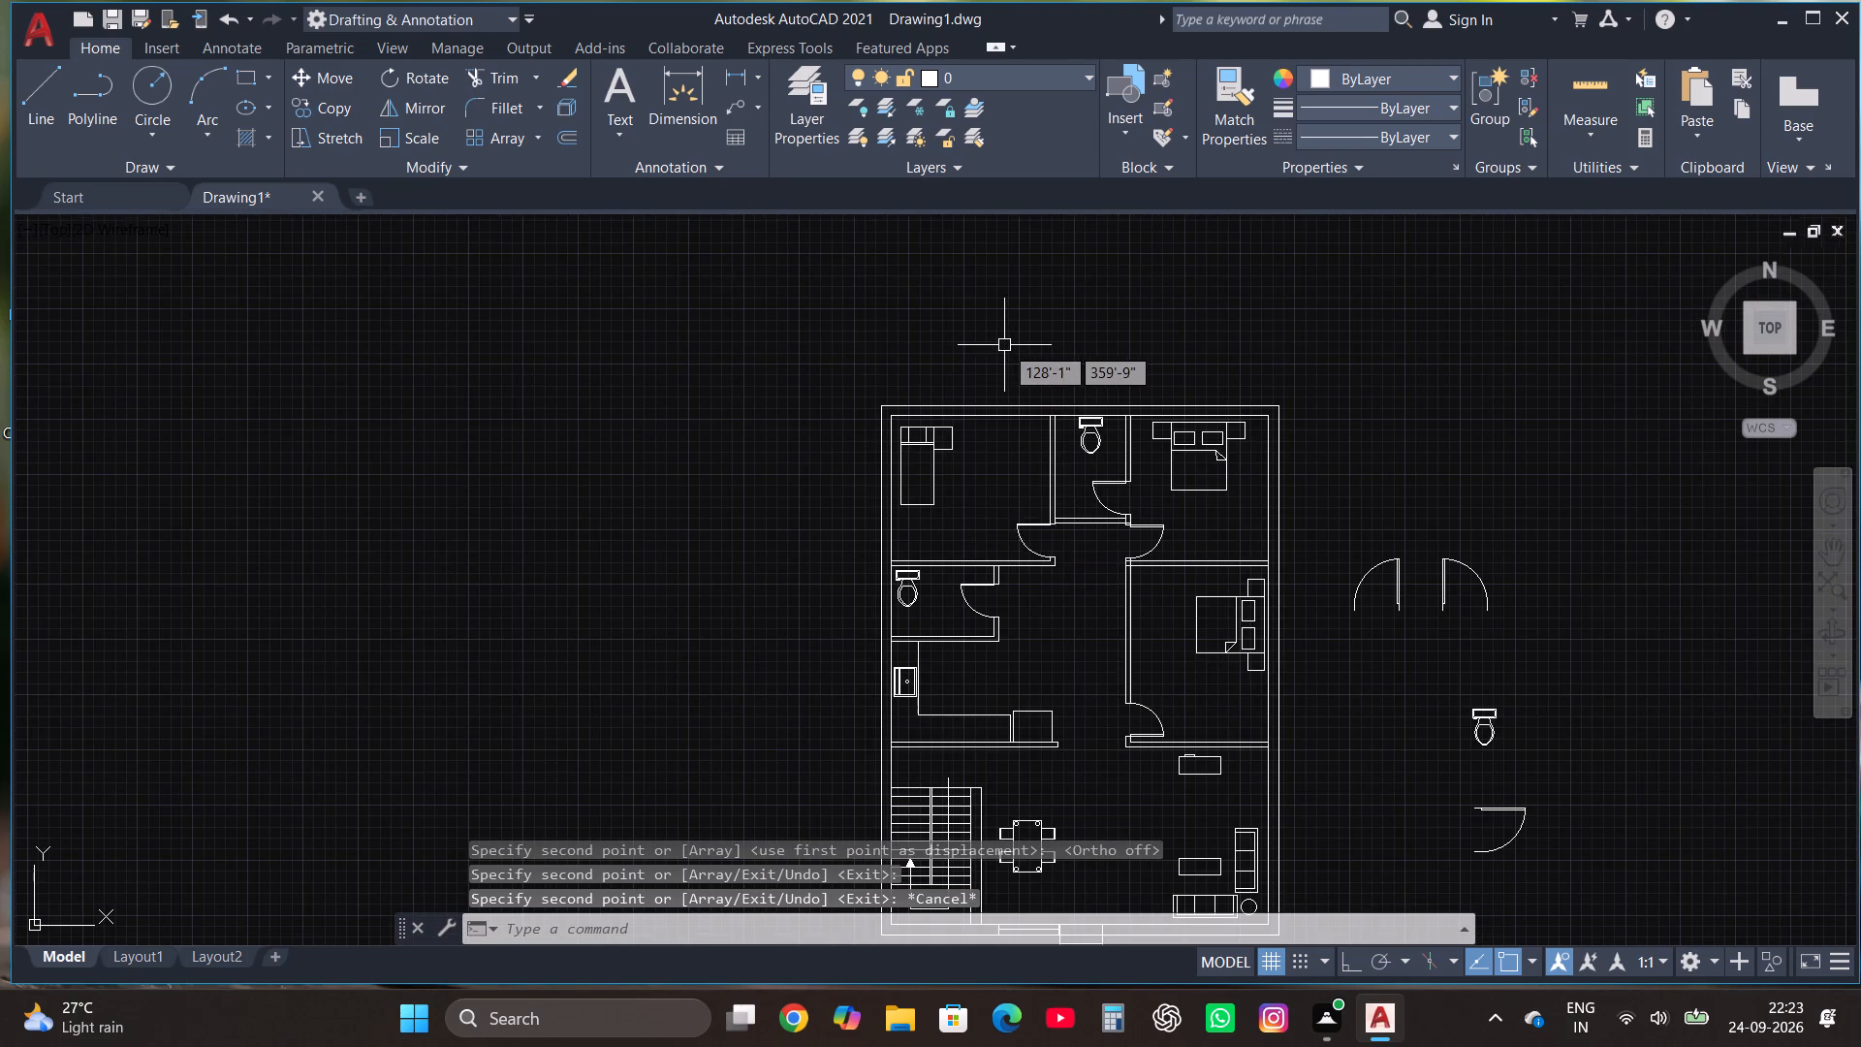
{"action": "left_click", "coordinate": [238, 80]}
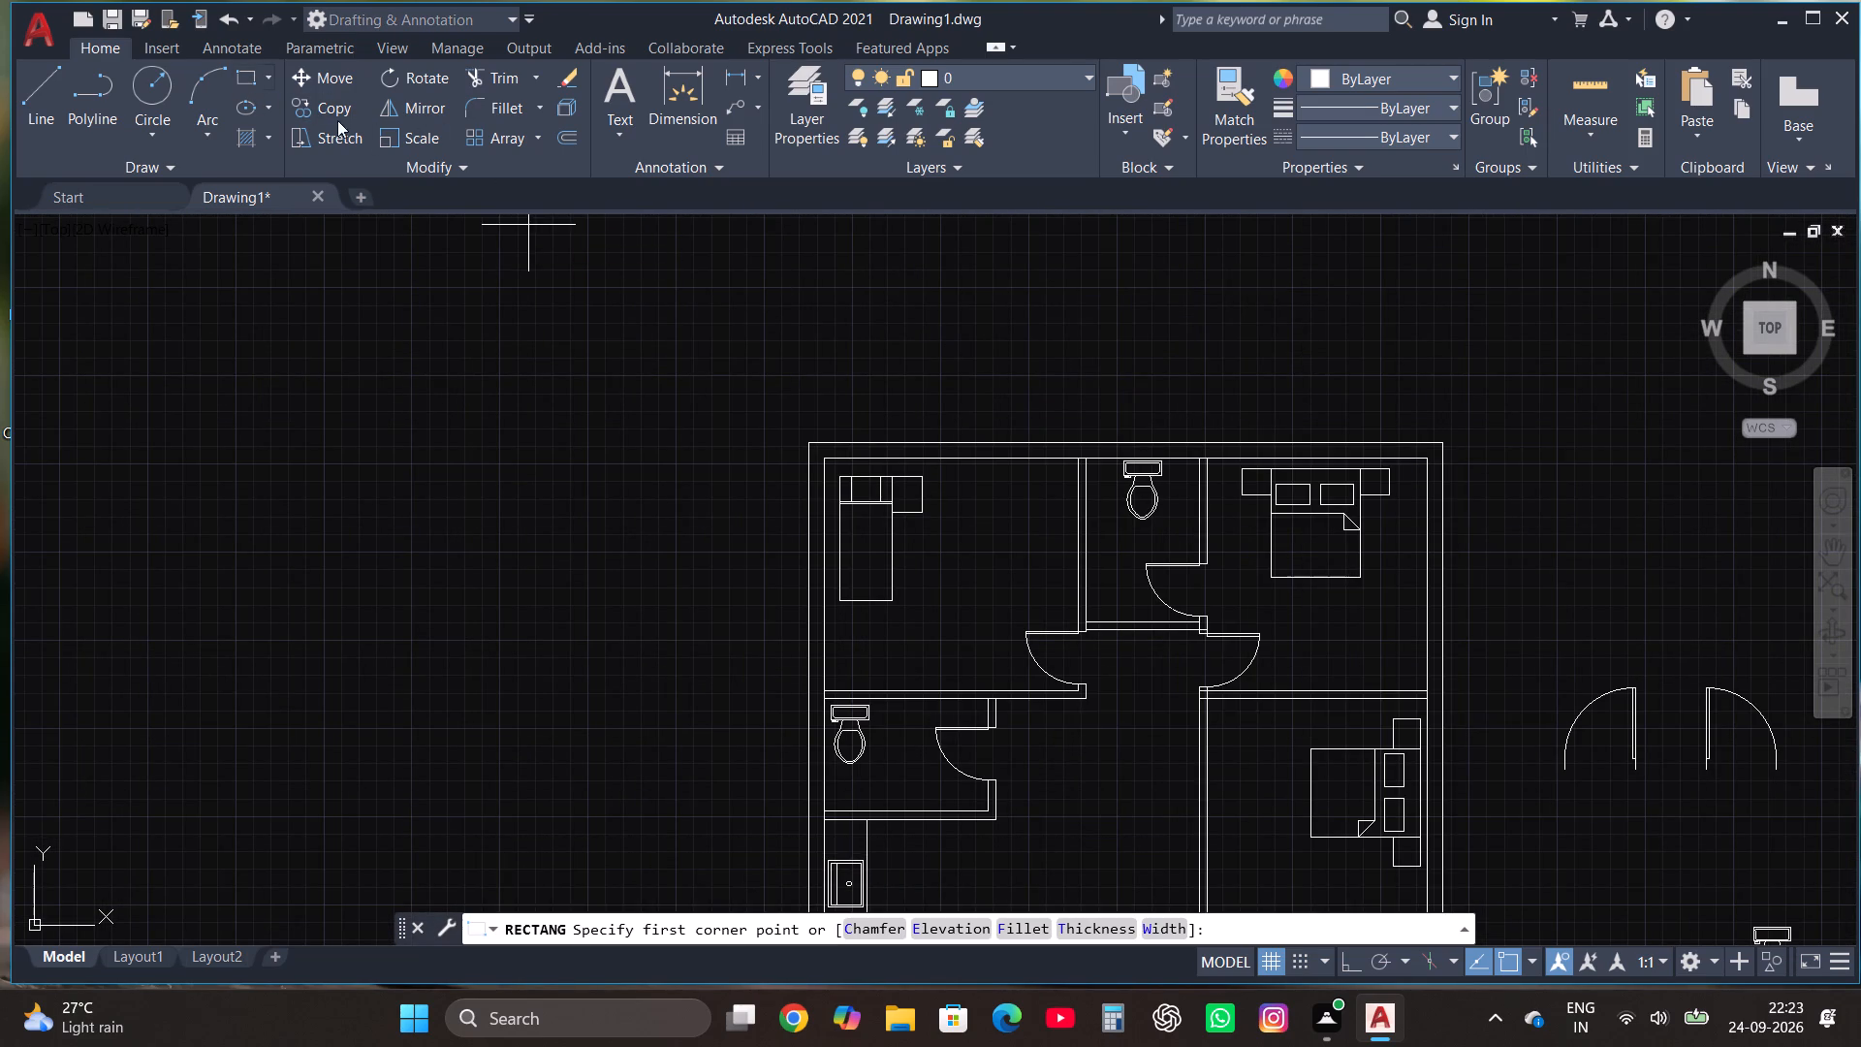
{"action": "scroll", "coordinate": [1034, 469], "scroll_direction": "up", "scroll_amount": 1}
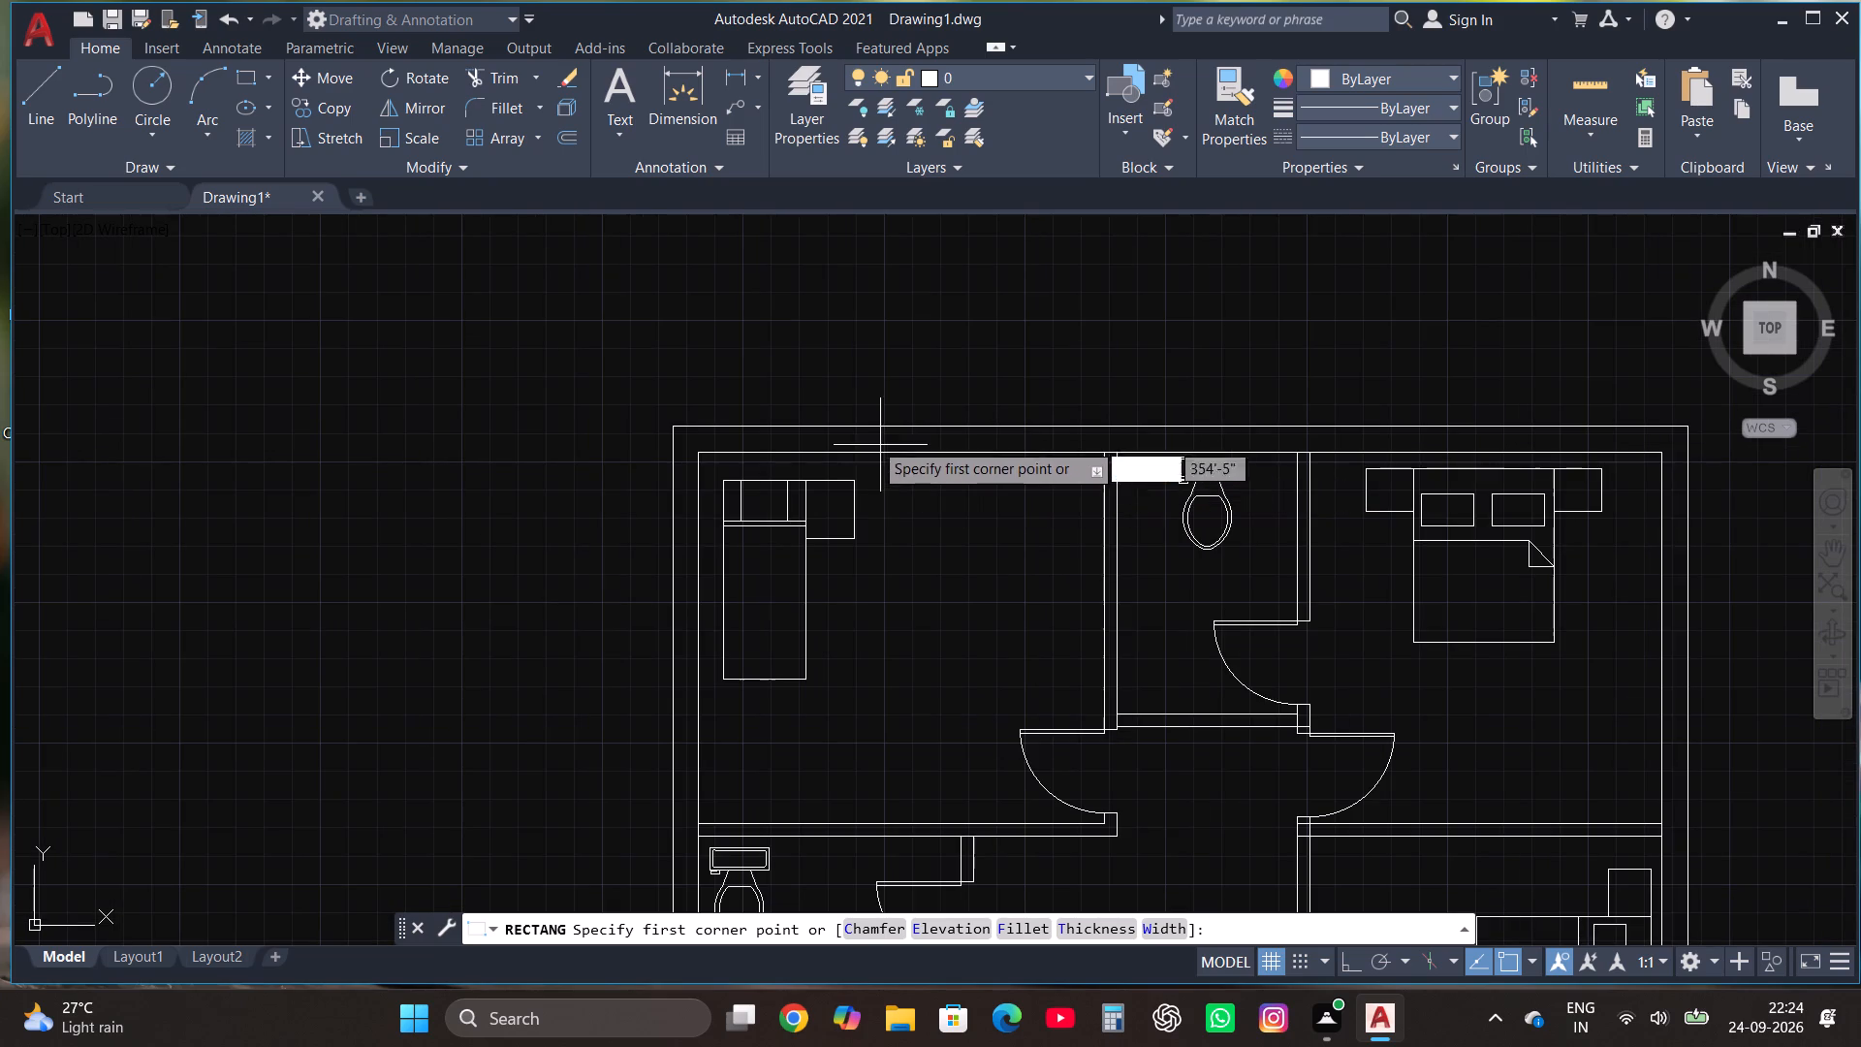
{"action": "left_click", "coordinate": [814, 428]}
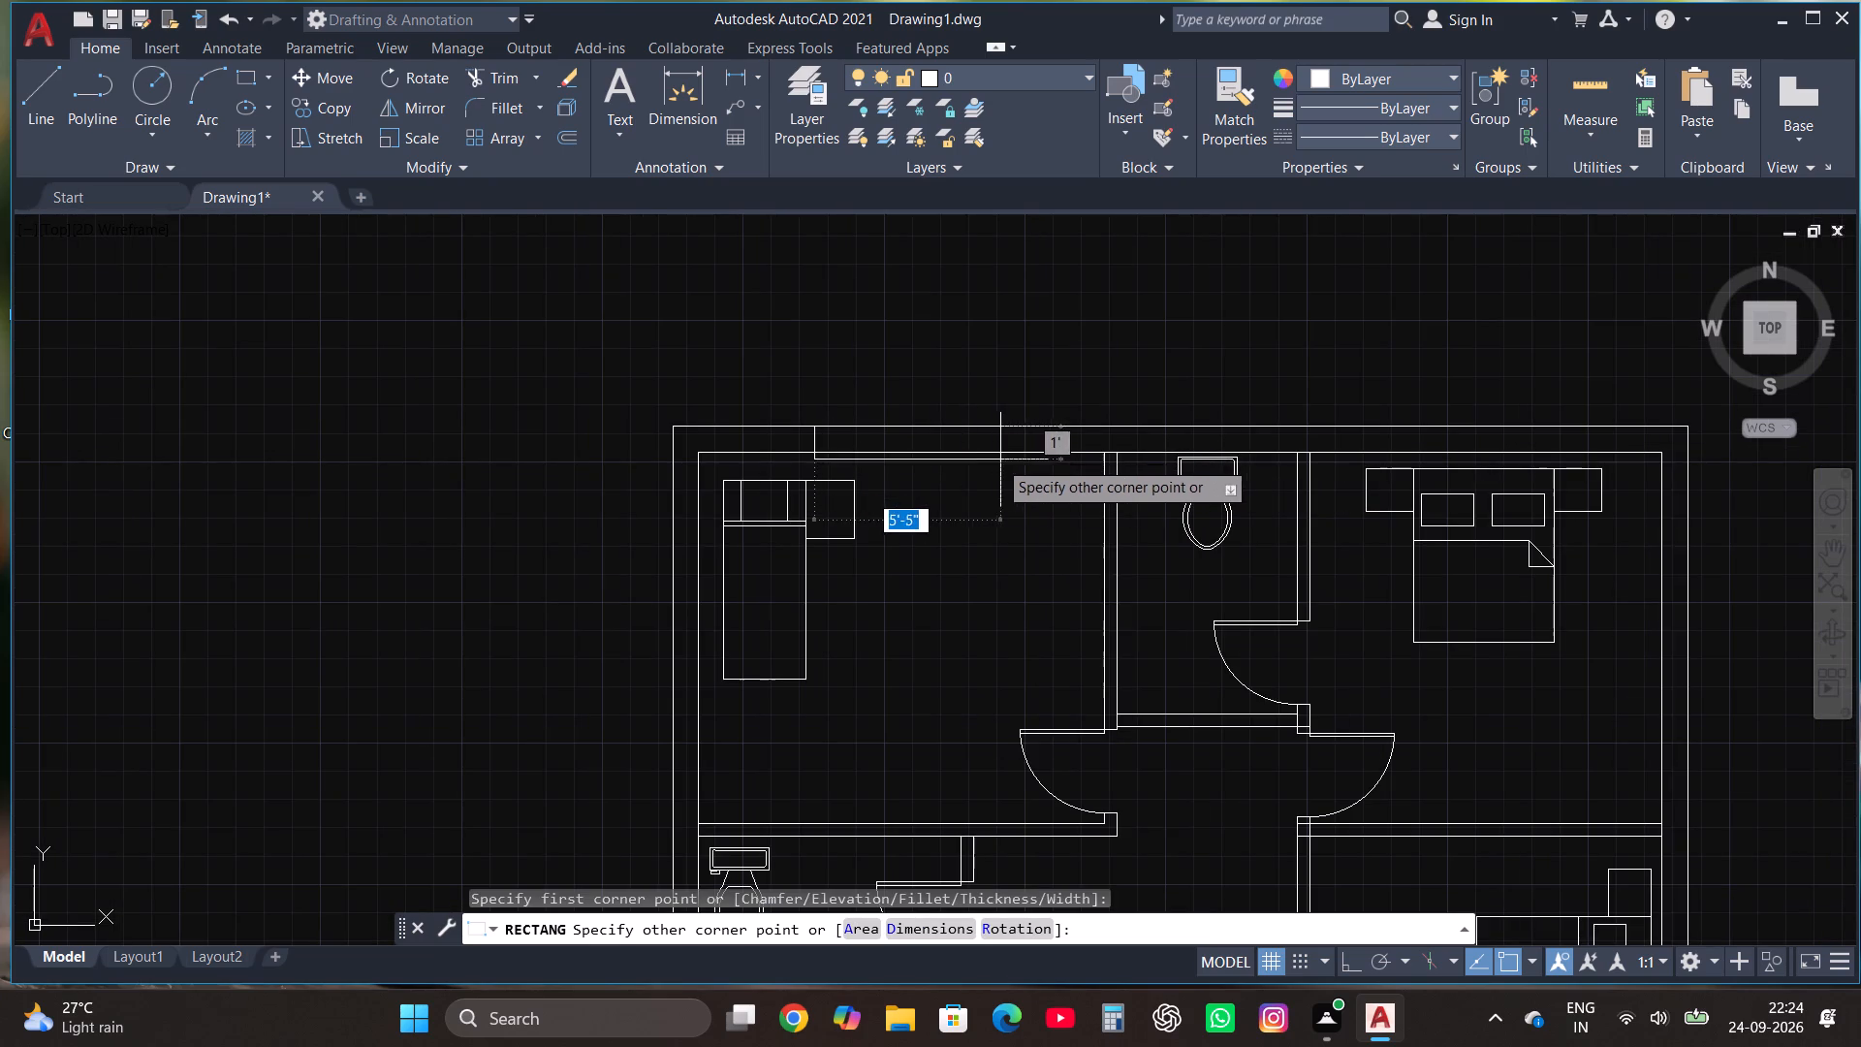
{"action": "left_click", "coordinate": [1018, 454]}
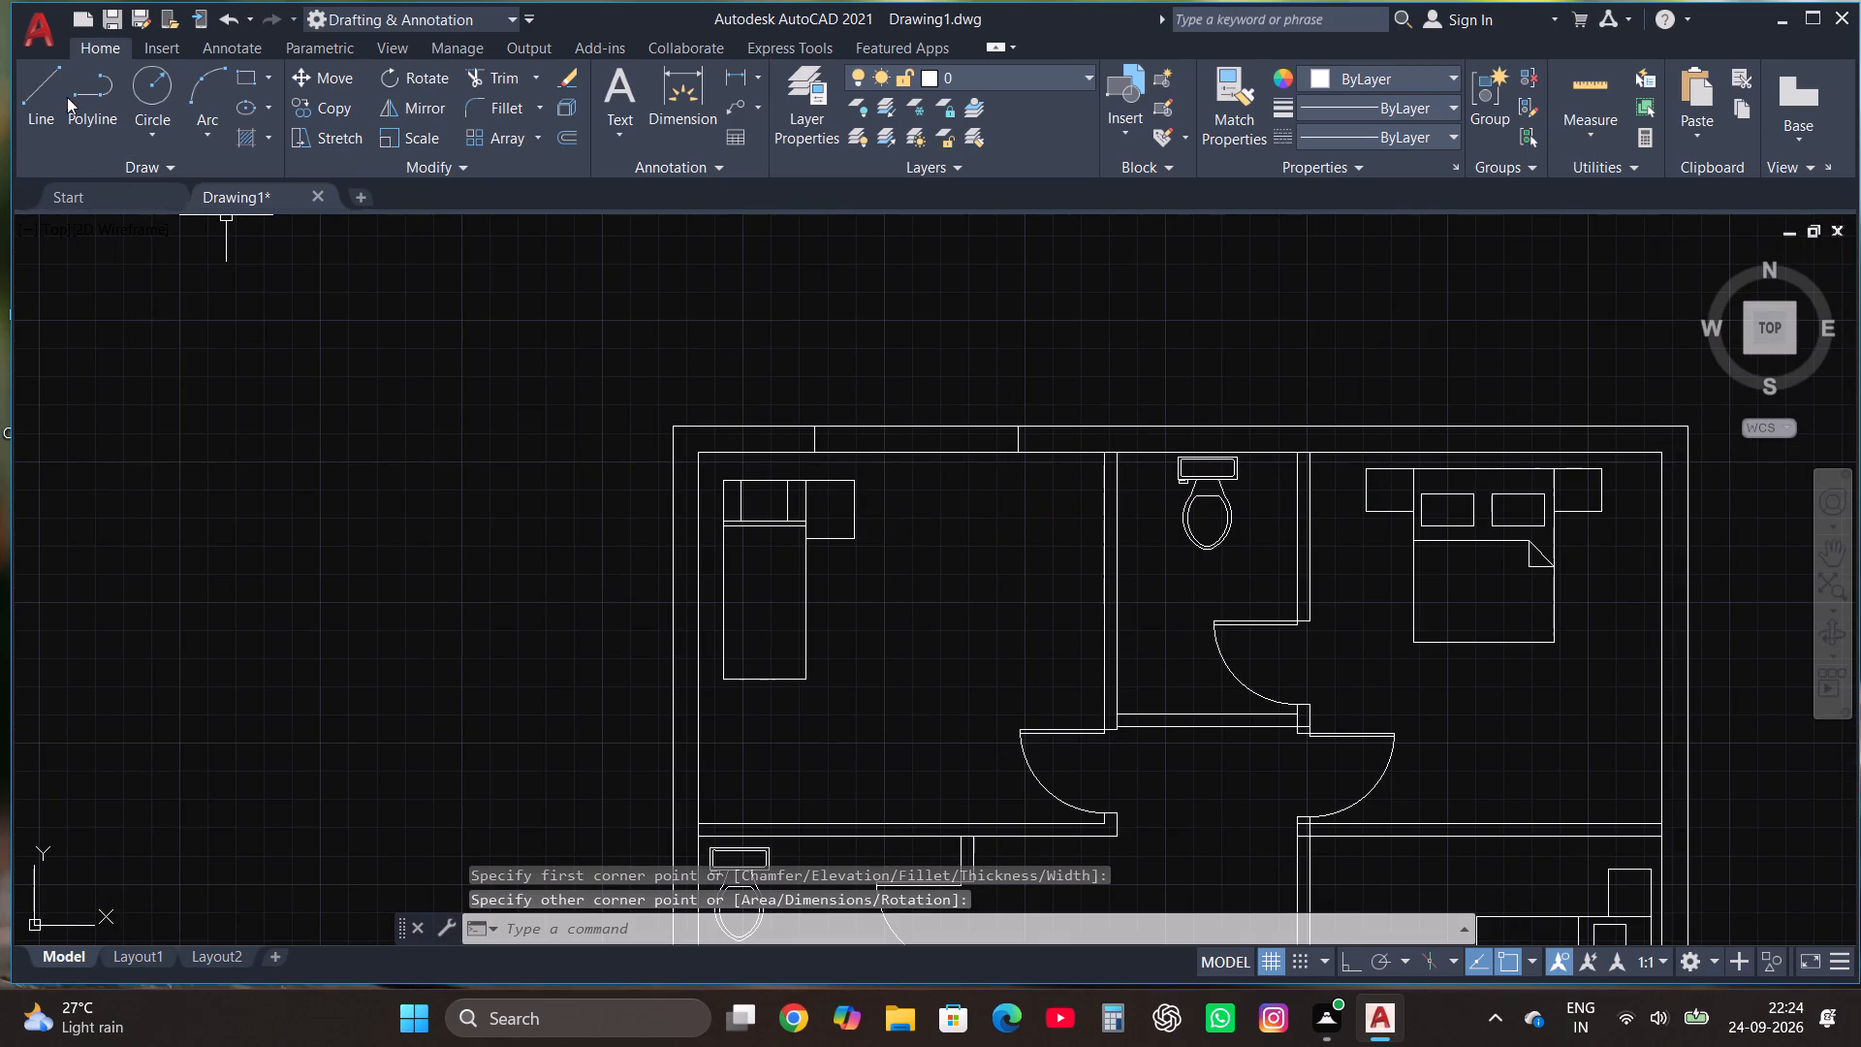
Draw a horizontal centre line through the window rectangle, starting from the midpoint of its left edge.
{"action": "left_click", "coordinate": [49, 88]}
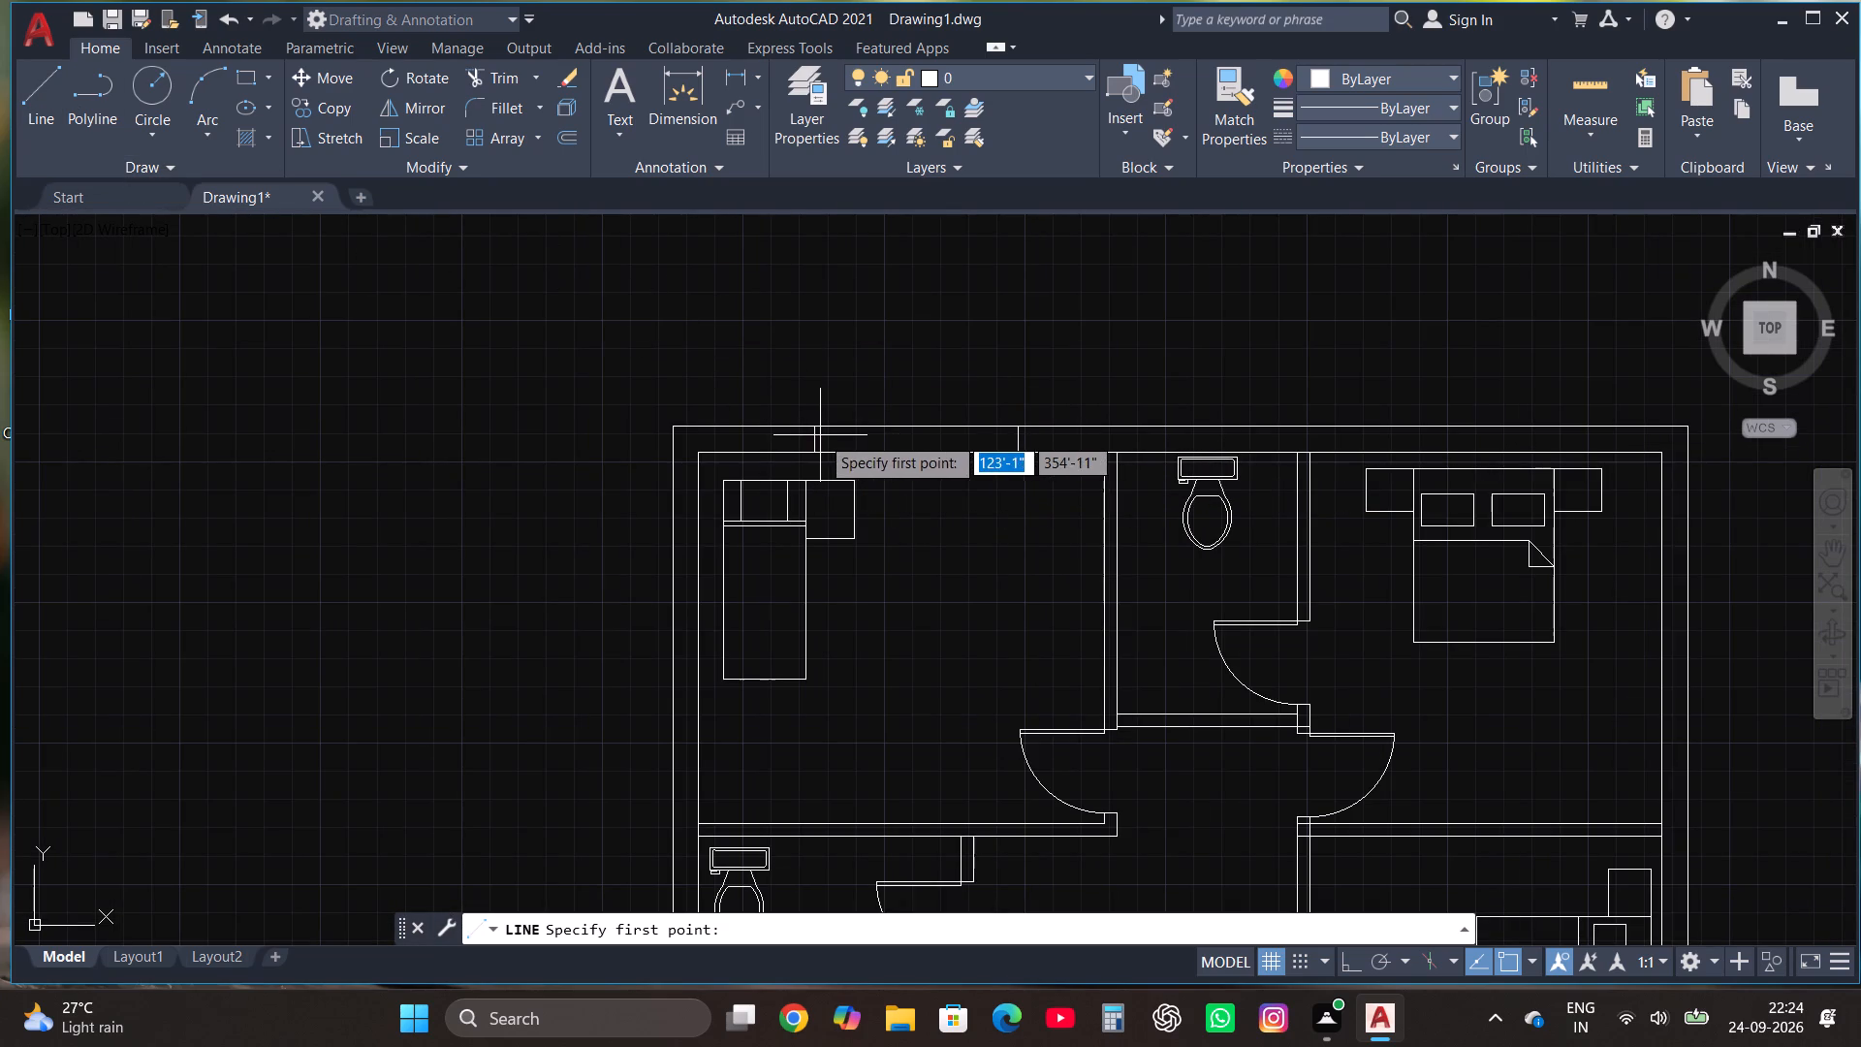
{"action": "left_click", "coordinate": [809, 440]}
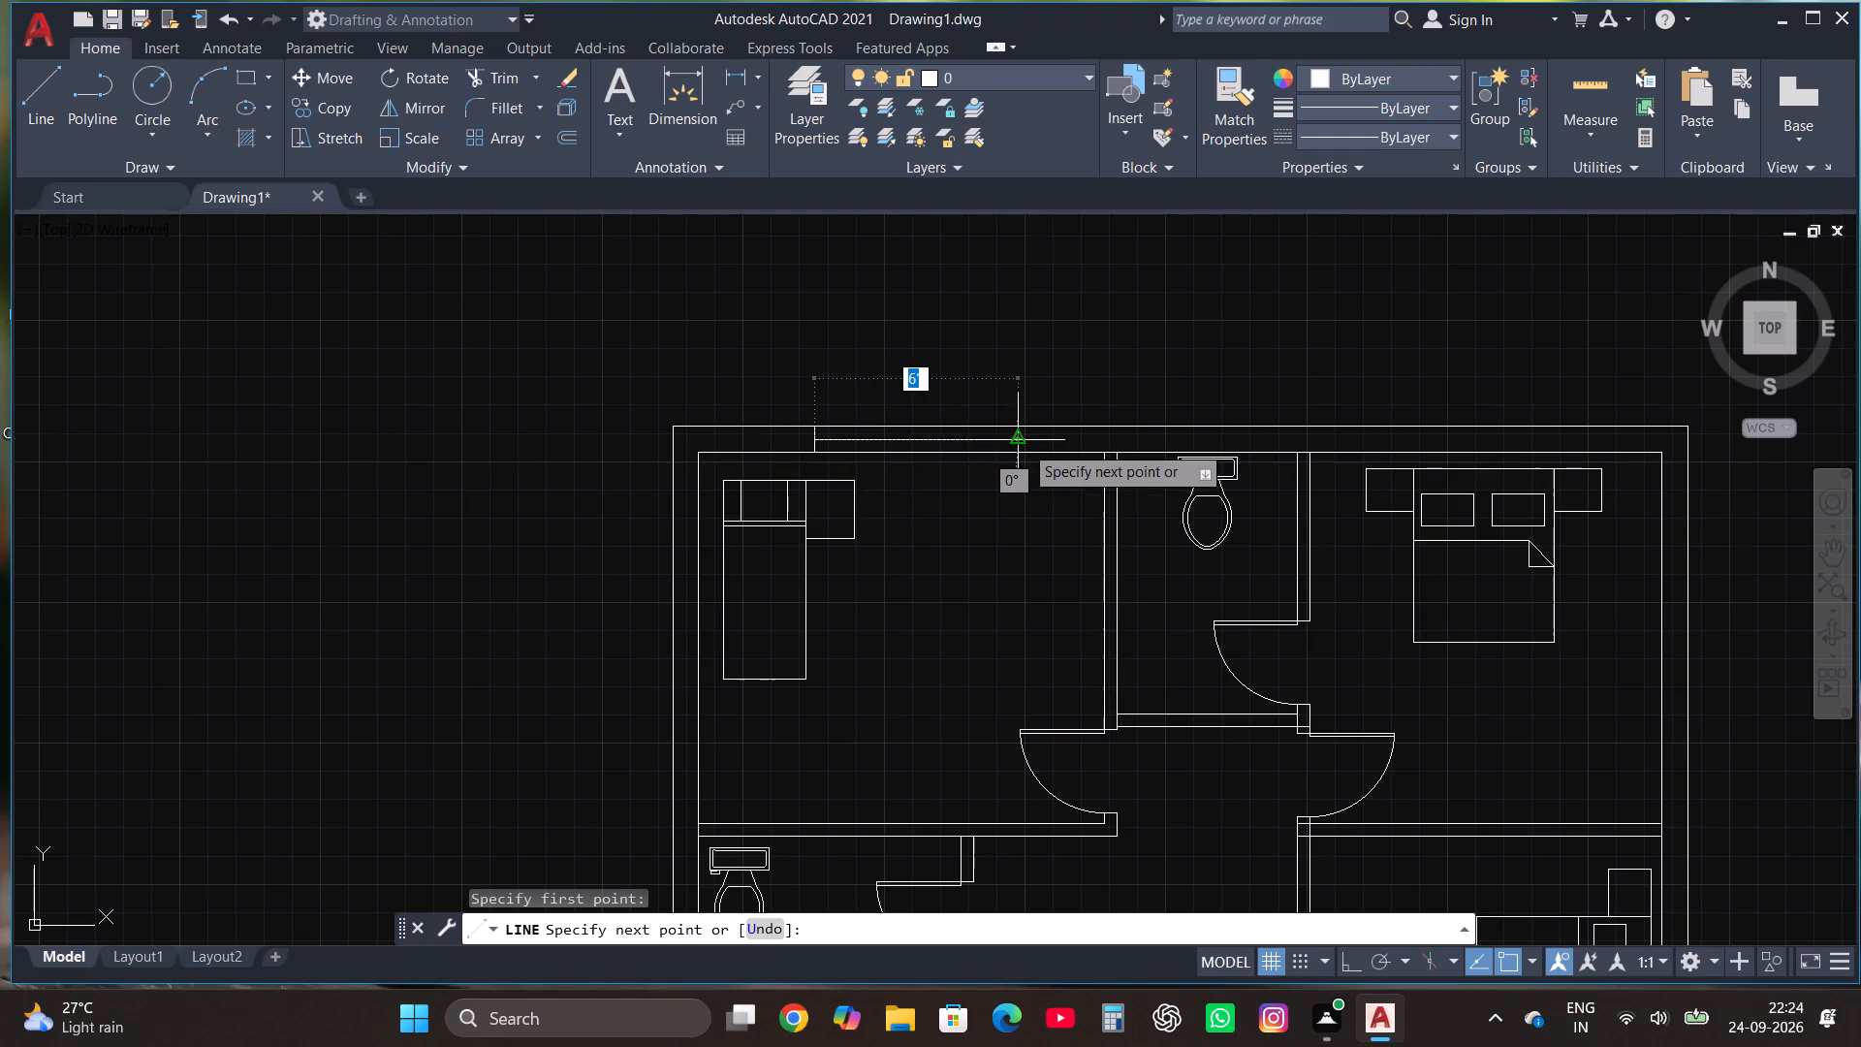
{"action": "left_click", "coordinate": [1025, 444]}
{"action": "key", "text": "Escape"}
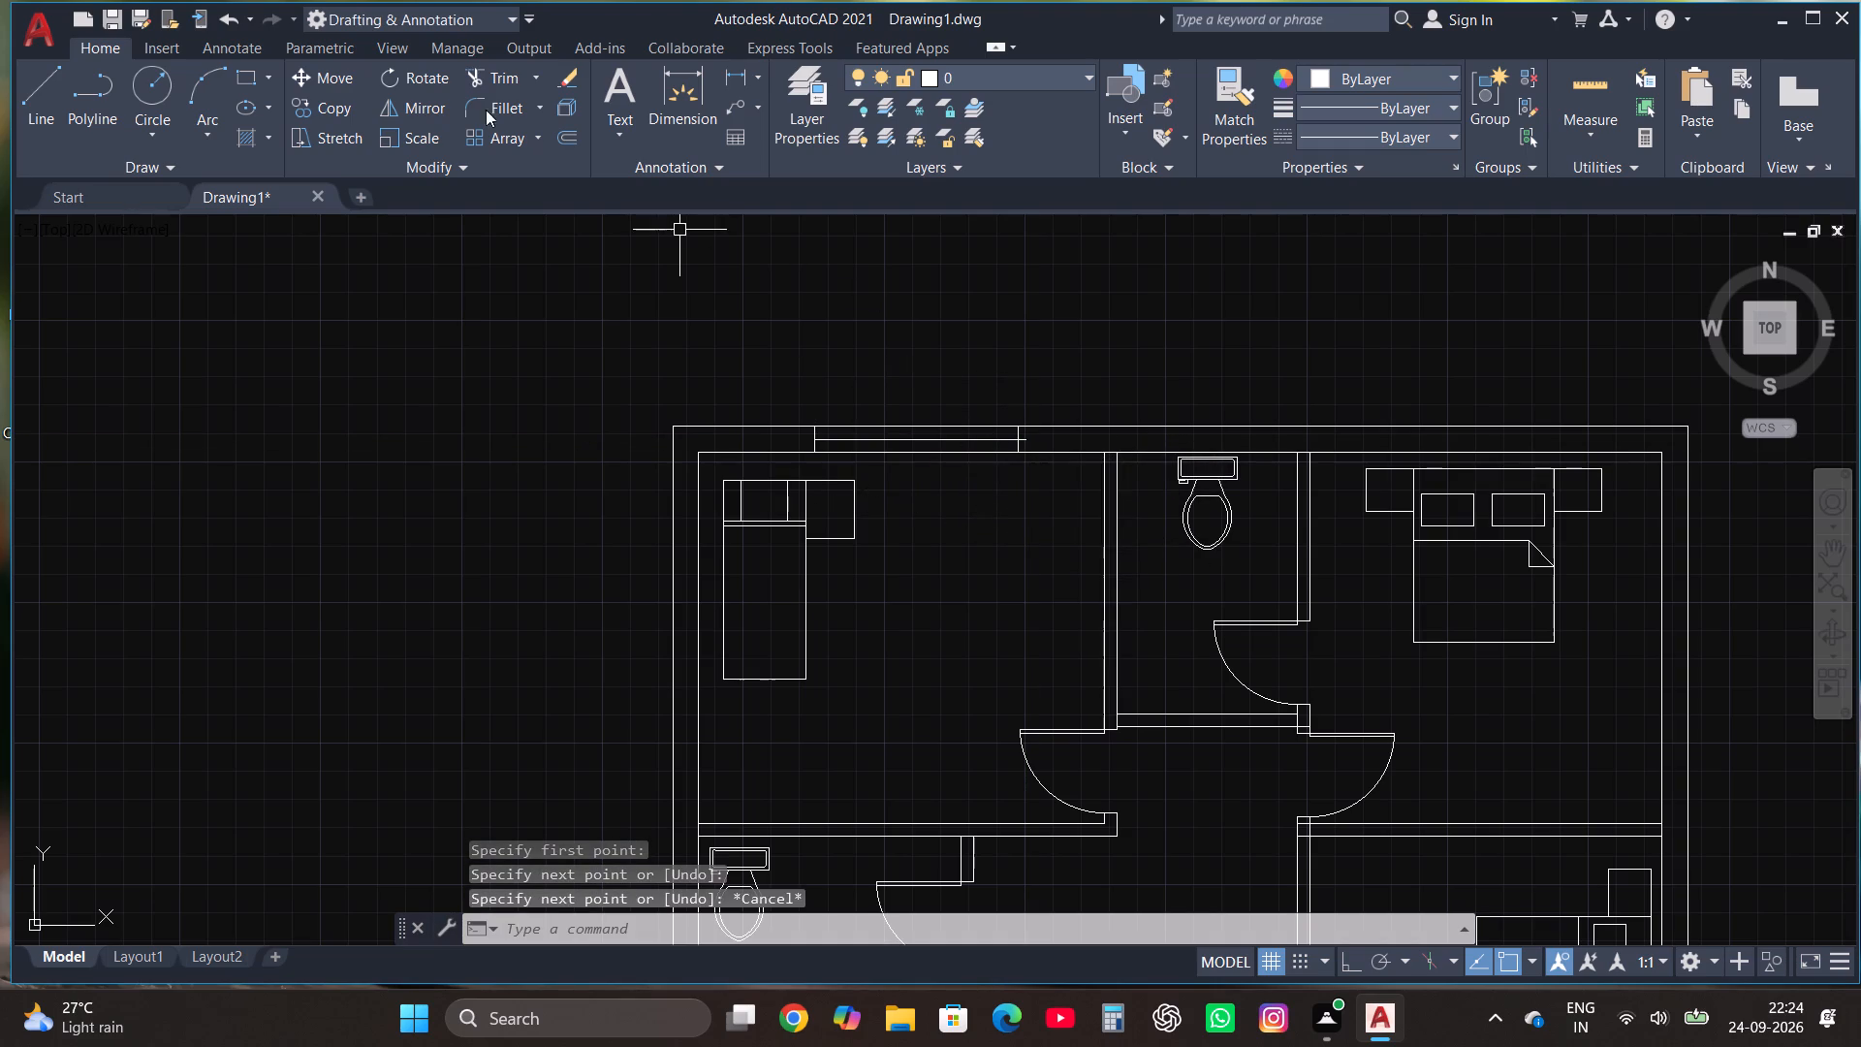
Trim the end of the window's centre line that overshoots its right edge on the upper-left bedroom's top wall.
{"action": "left_click", "coordinate": [491, 75]}
{"action": "scroll", "coordinate": [1006, 432], "scroll_direction": "up", "scroll_amount": 1}
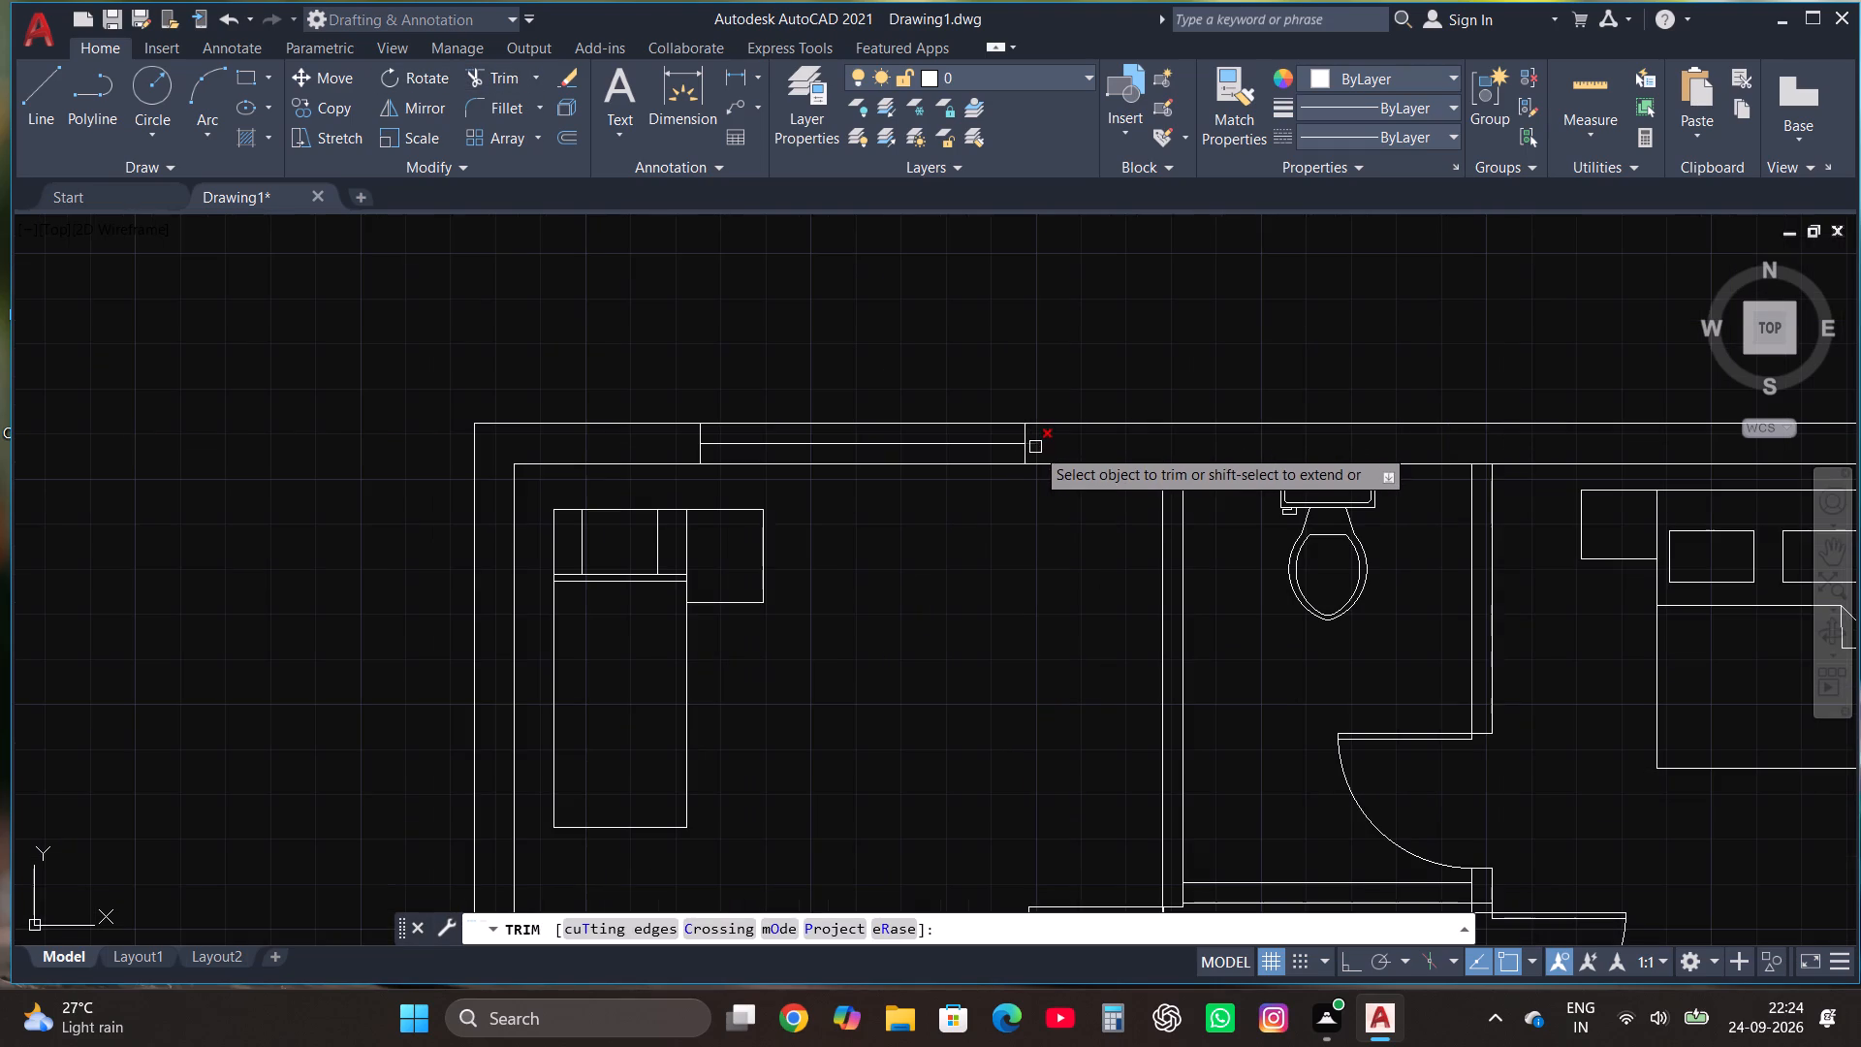
{"action": "left_click", "coordinate": [1035, 446]}
{"action": "key", "text": "Escape"}
{"action": "scroll", "coordinate": [1030, 468], "scroll_direction": "down", "scroll_amount": 1}
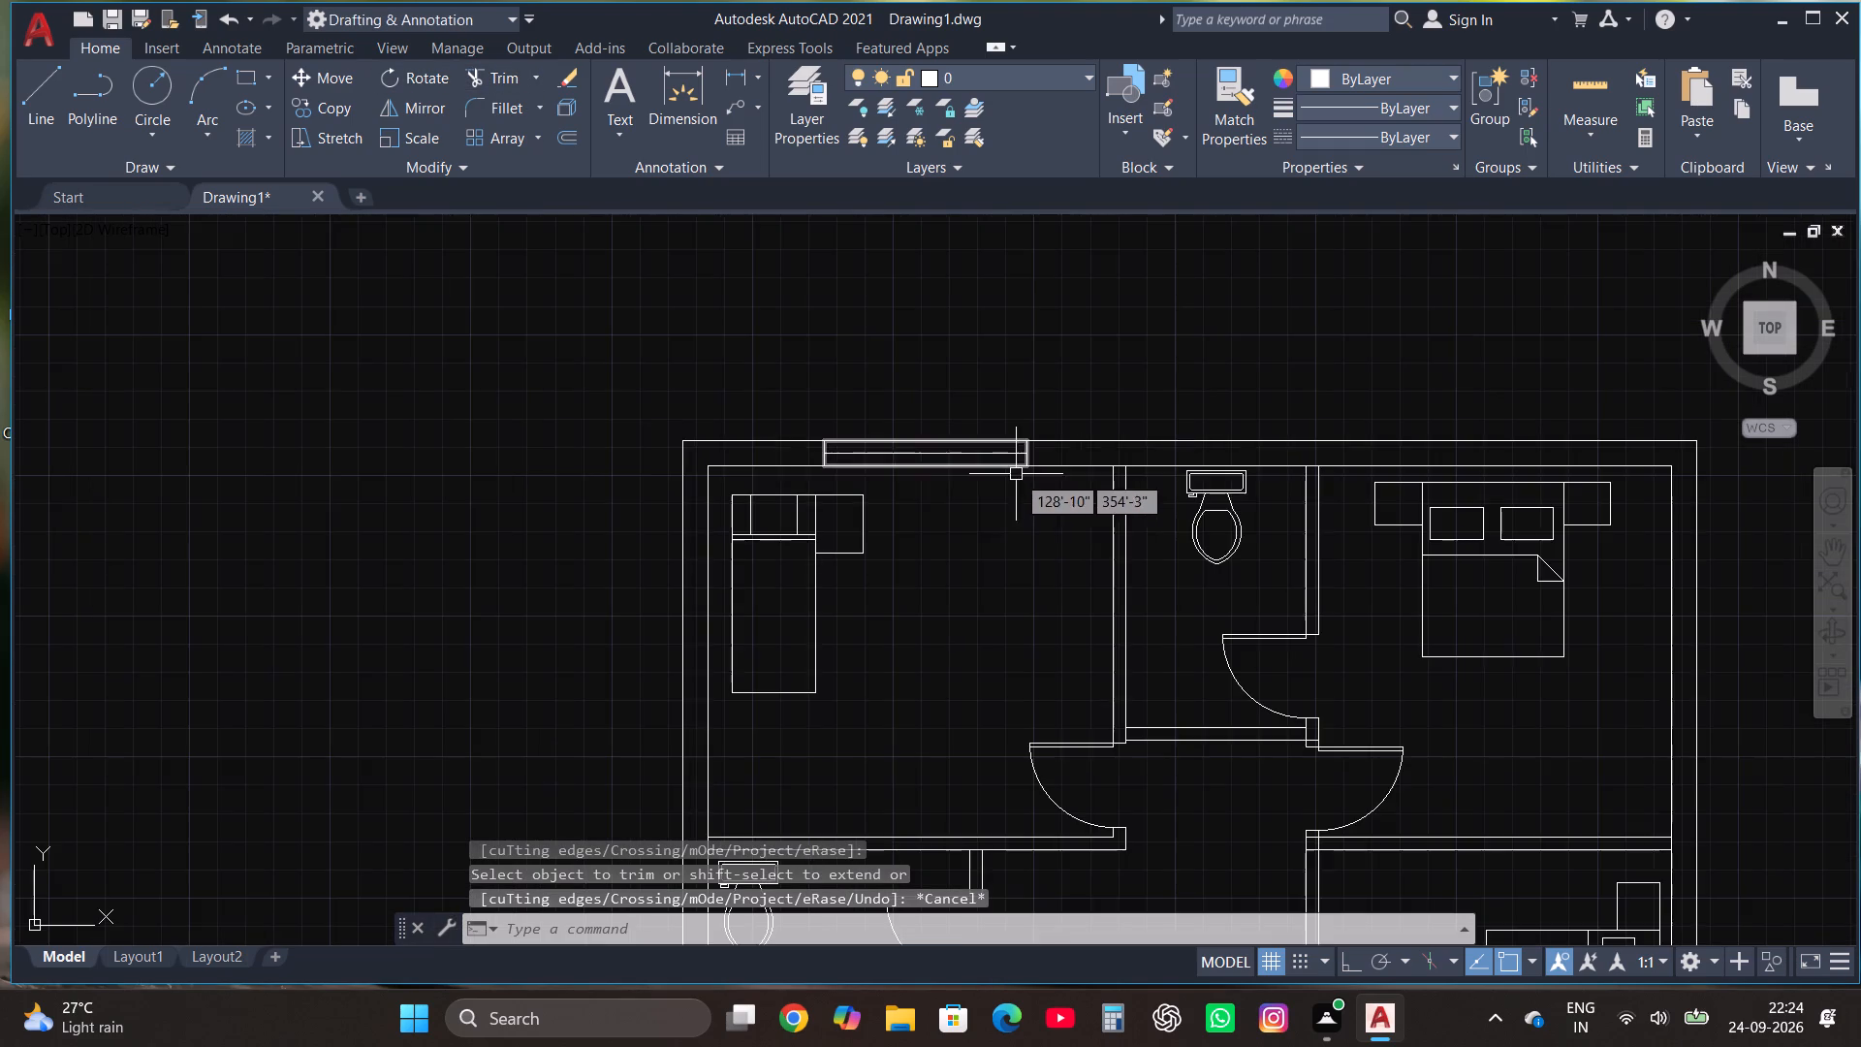
With Ortho on, draw one line across the top exterior wall and one across the left wall near the plan's upper-left corner.
{"action": "scroll", "coordinate": [813, 504], "scroll_direction": "up", "scroll_amount": 1}
{"action": "left_click", "coordinate": [39, 95]}
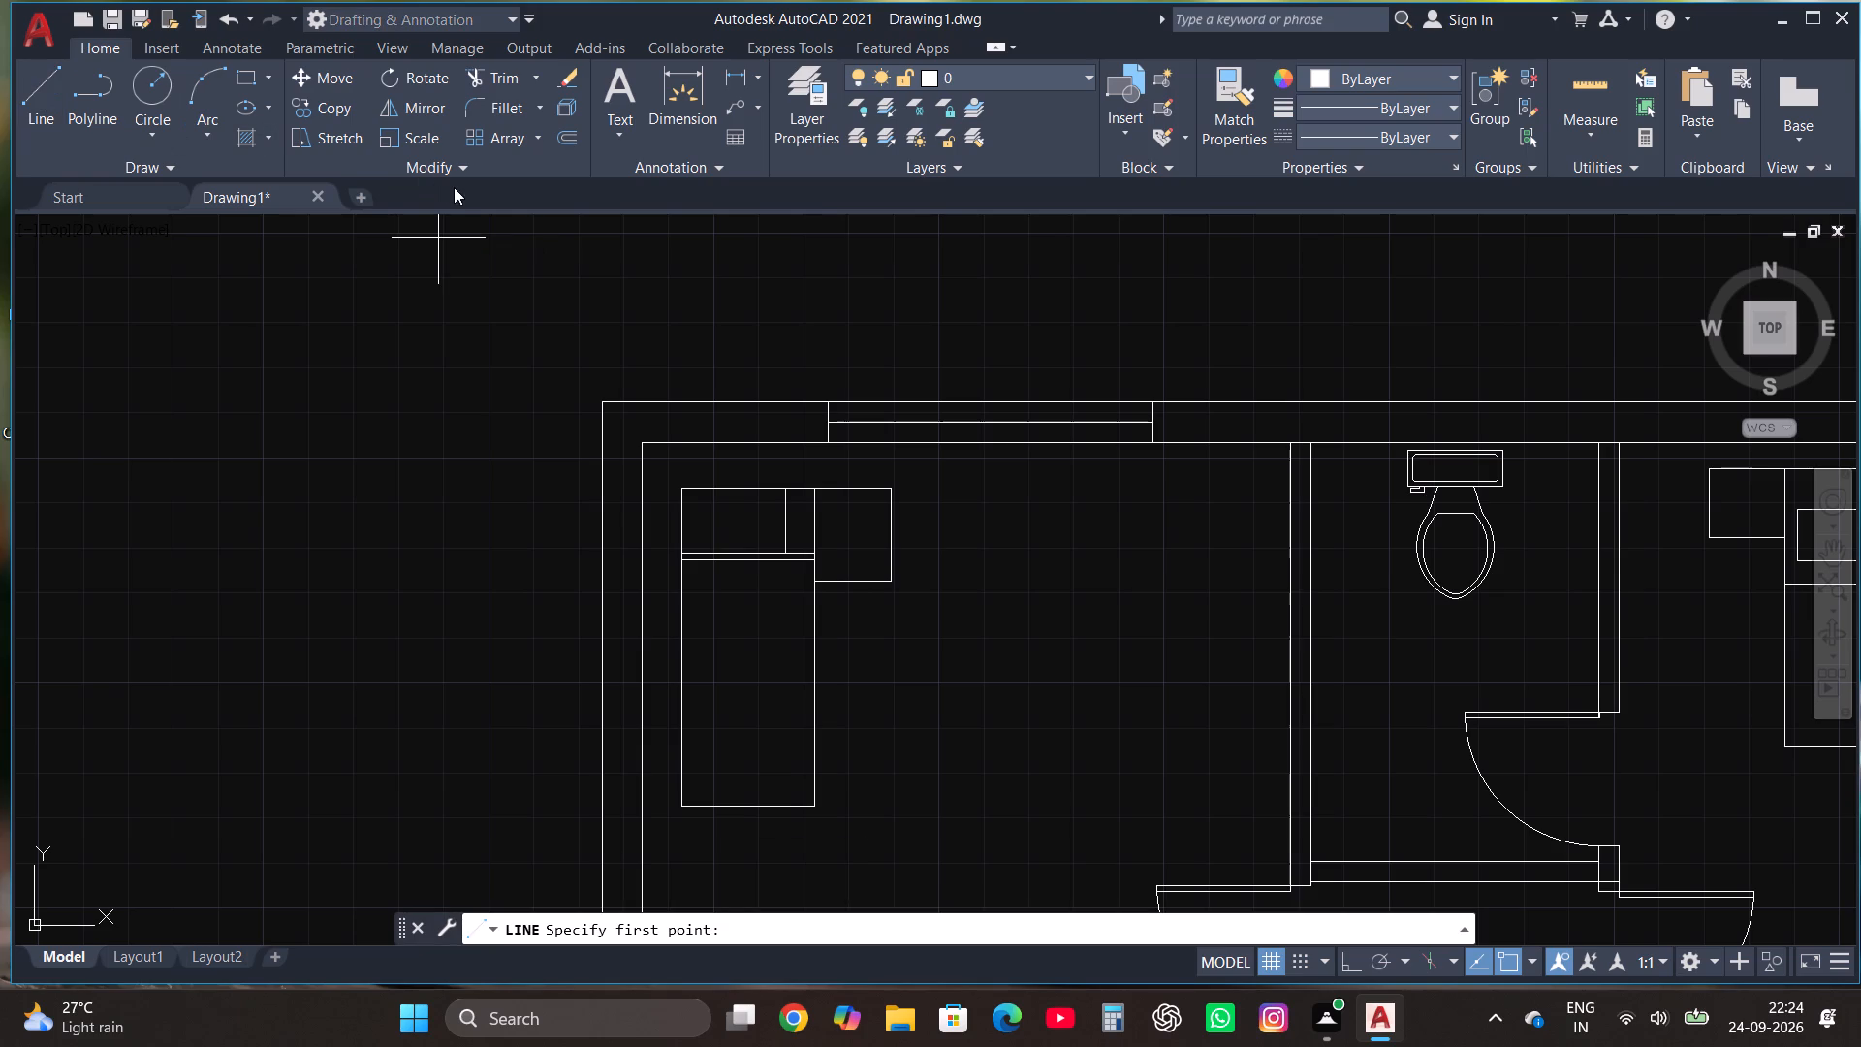
{"action": "left_click", "coordinate": [754, 441]}
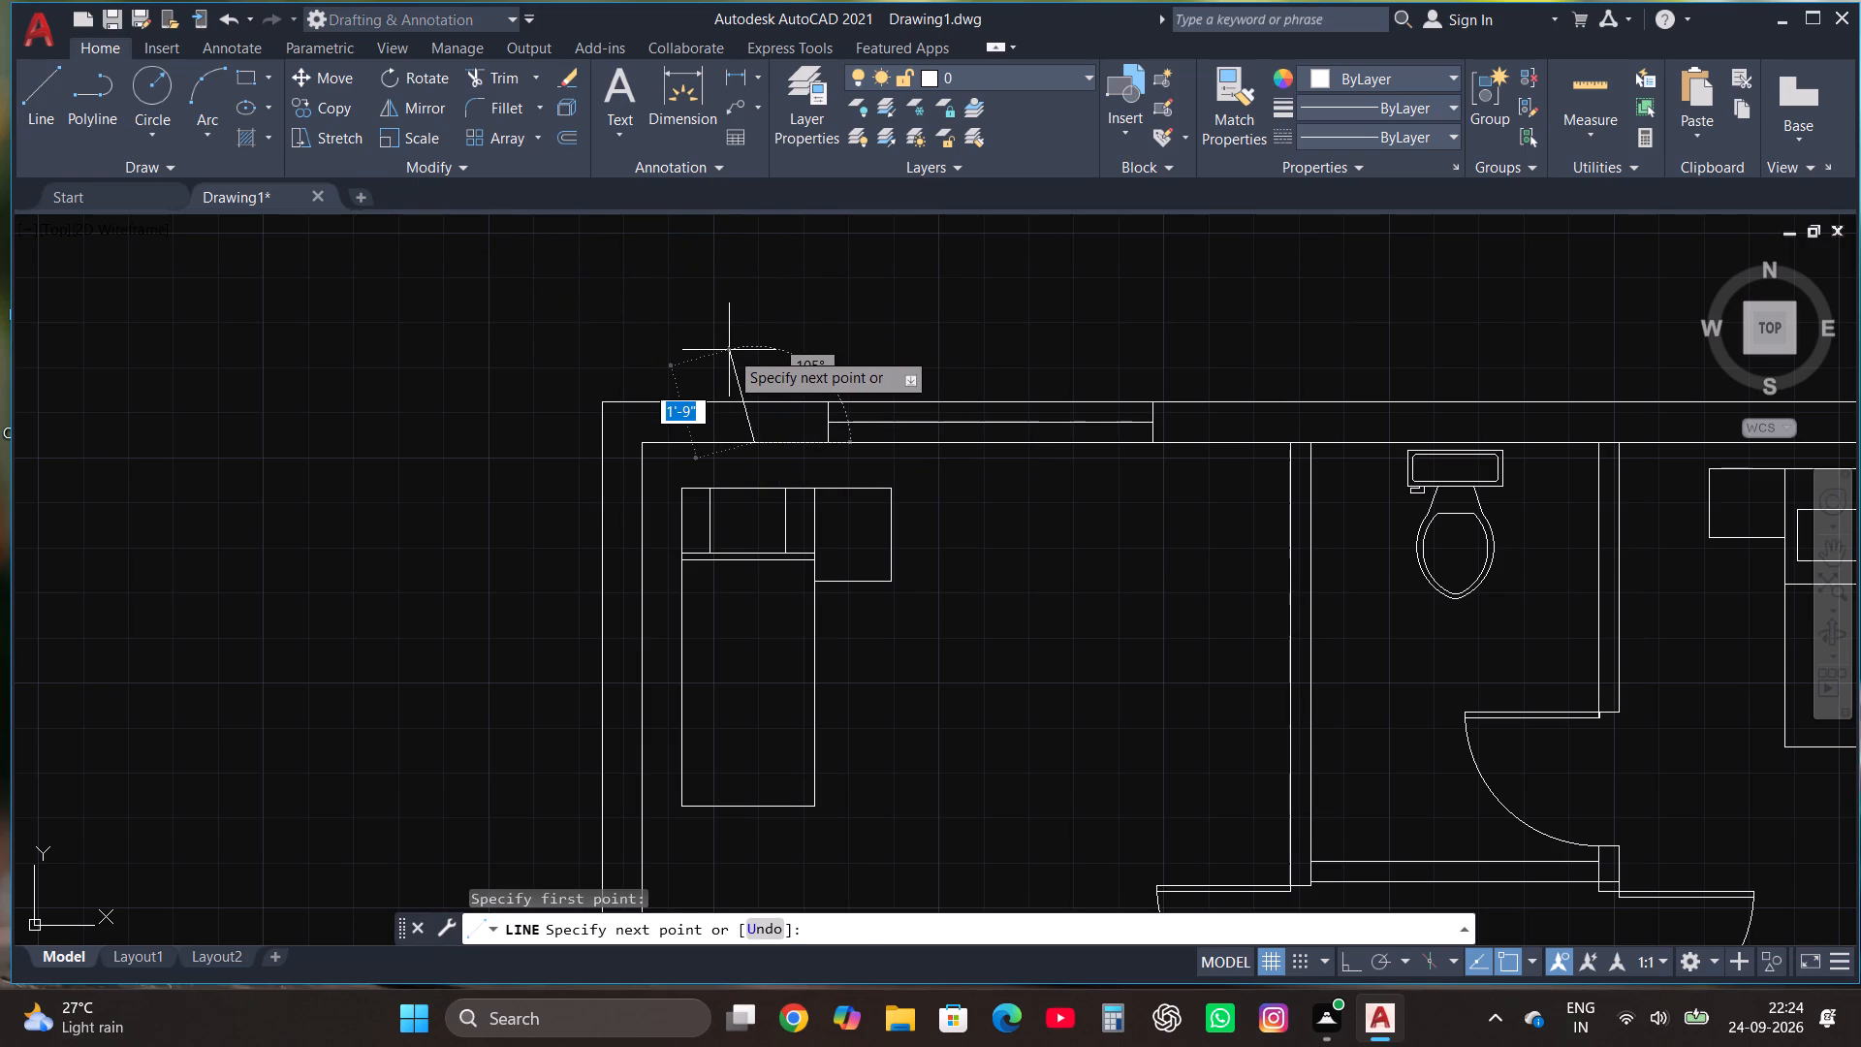
{"action": "key", "text": "F8"}
{"action": "left_click", "coordinate": [729, 350]}
{"action": "left_click", "coordinate": [682, 317]}
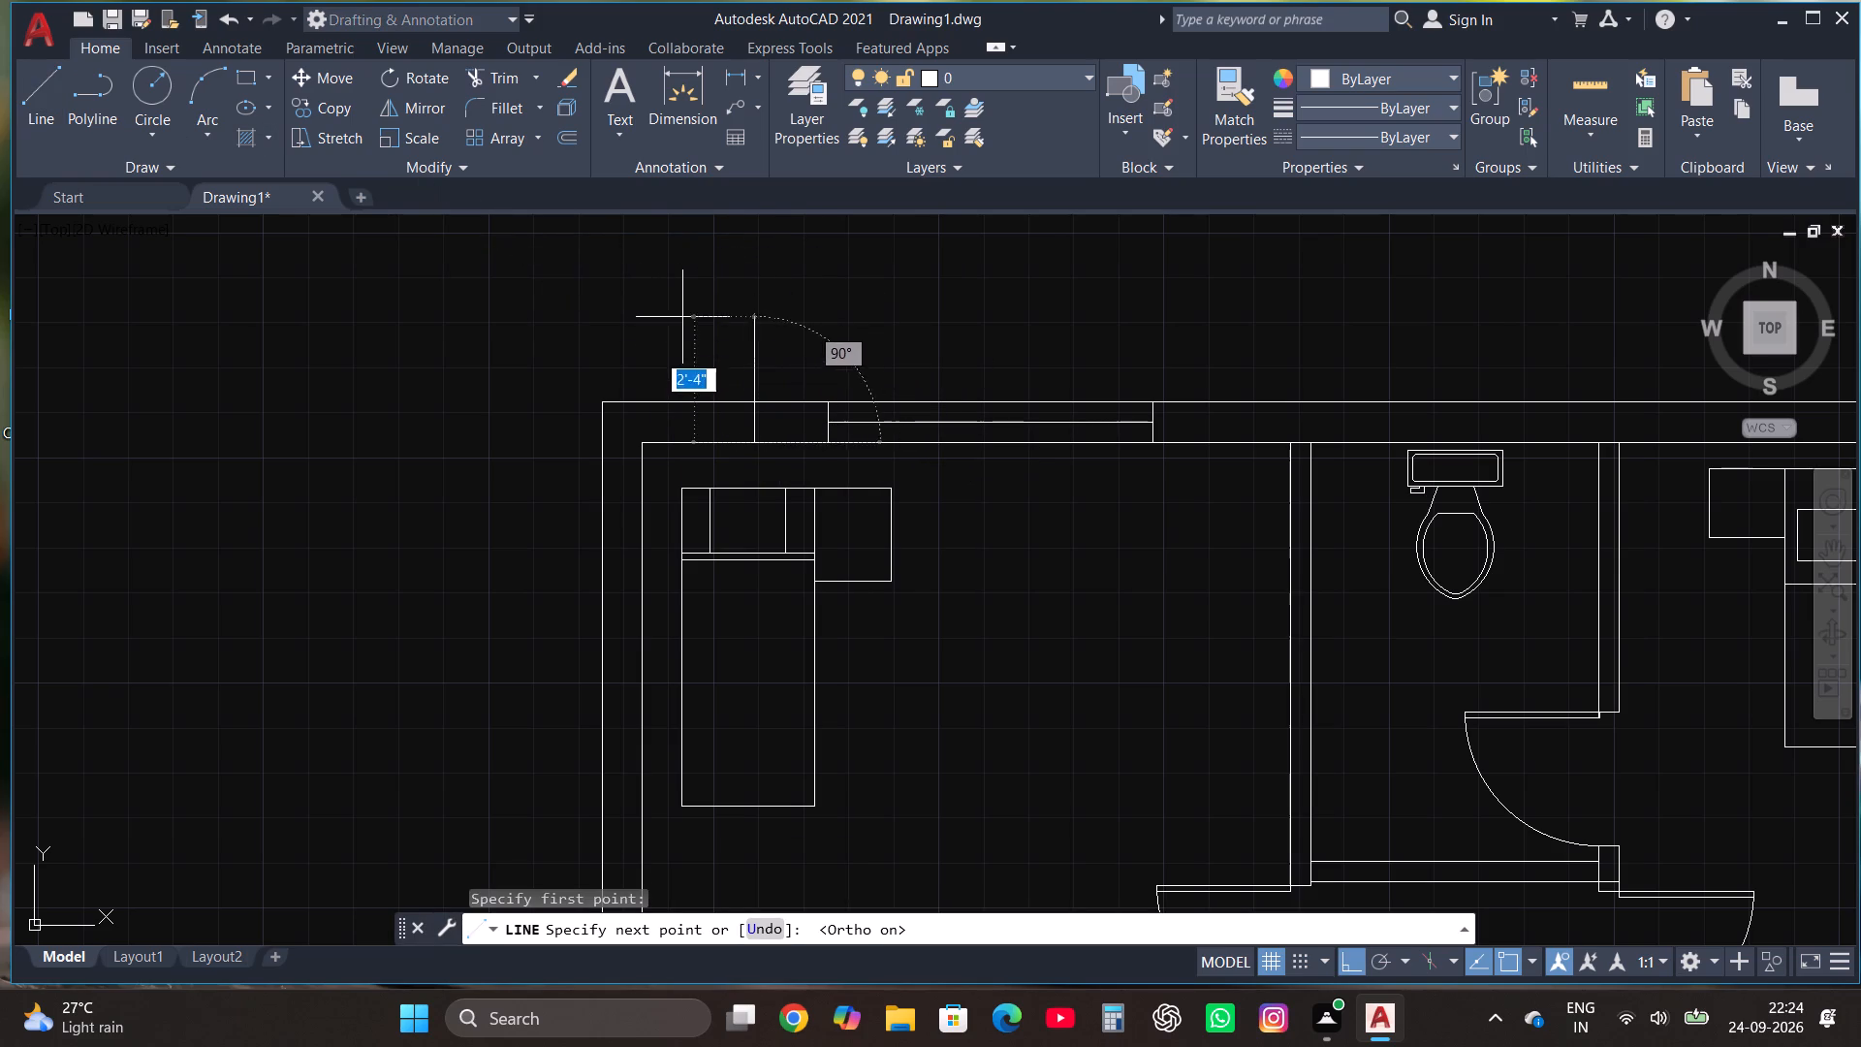
{"action": "left_click", "coordinate": [54, 85]}
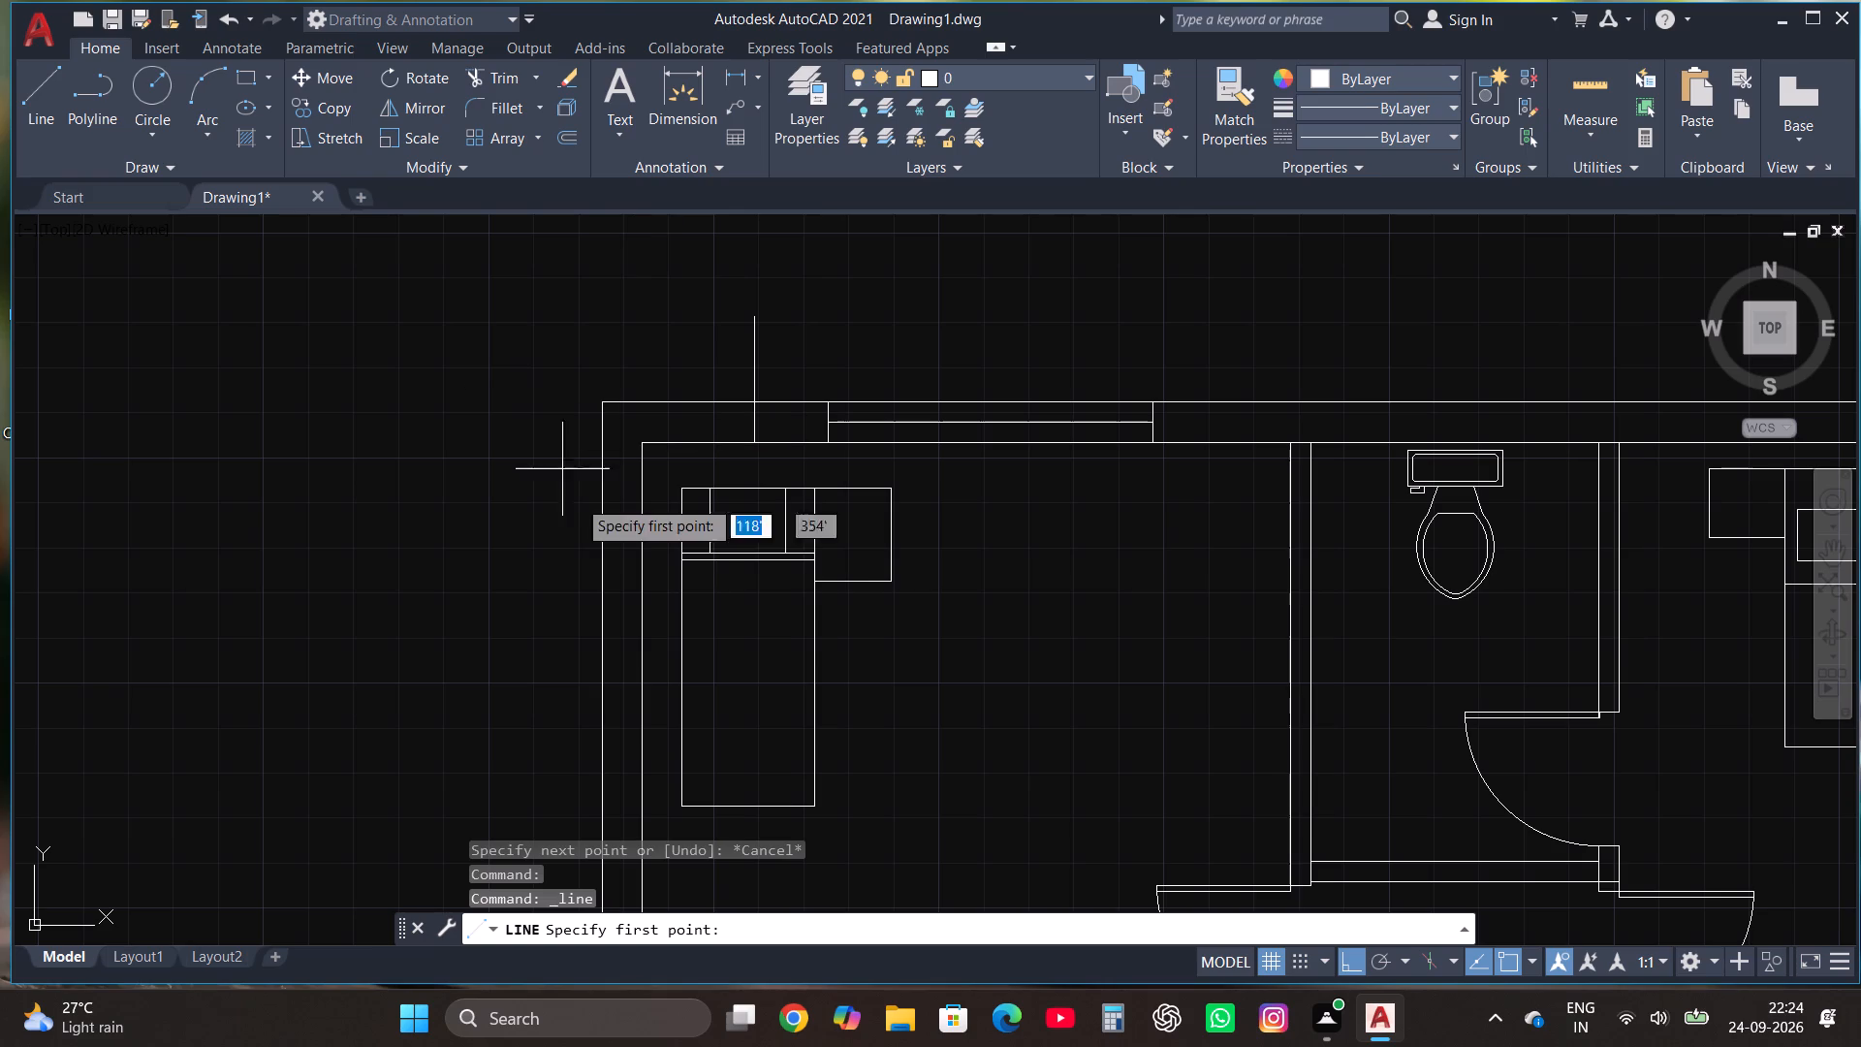
{"action": "left_click", "coordinate": [642, 549]}
{"action": "left_click", "coordinate": [520, 546]}
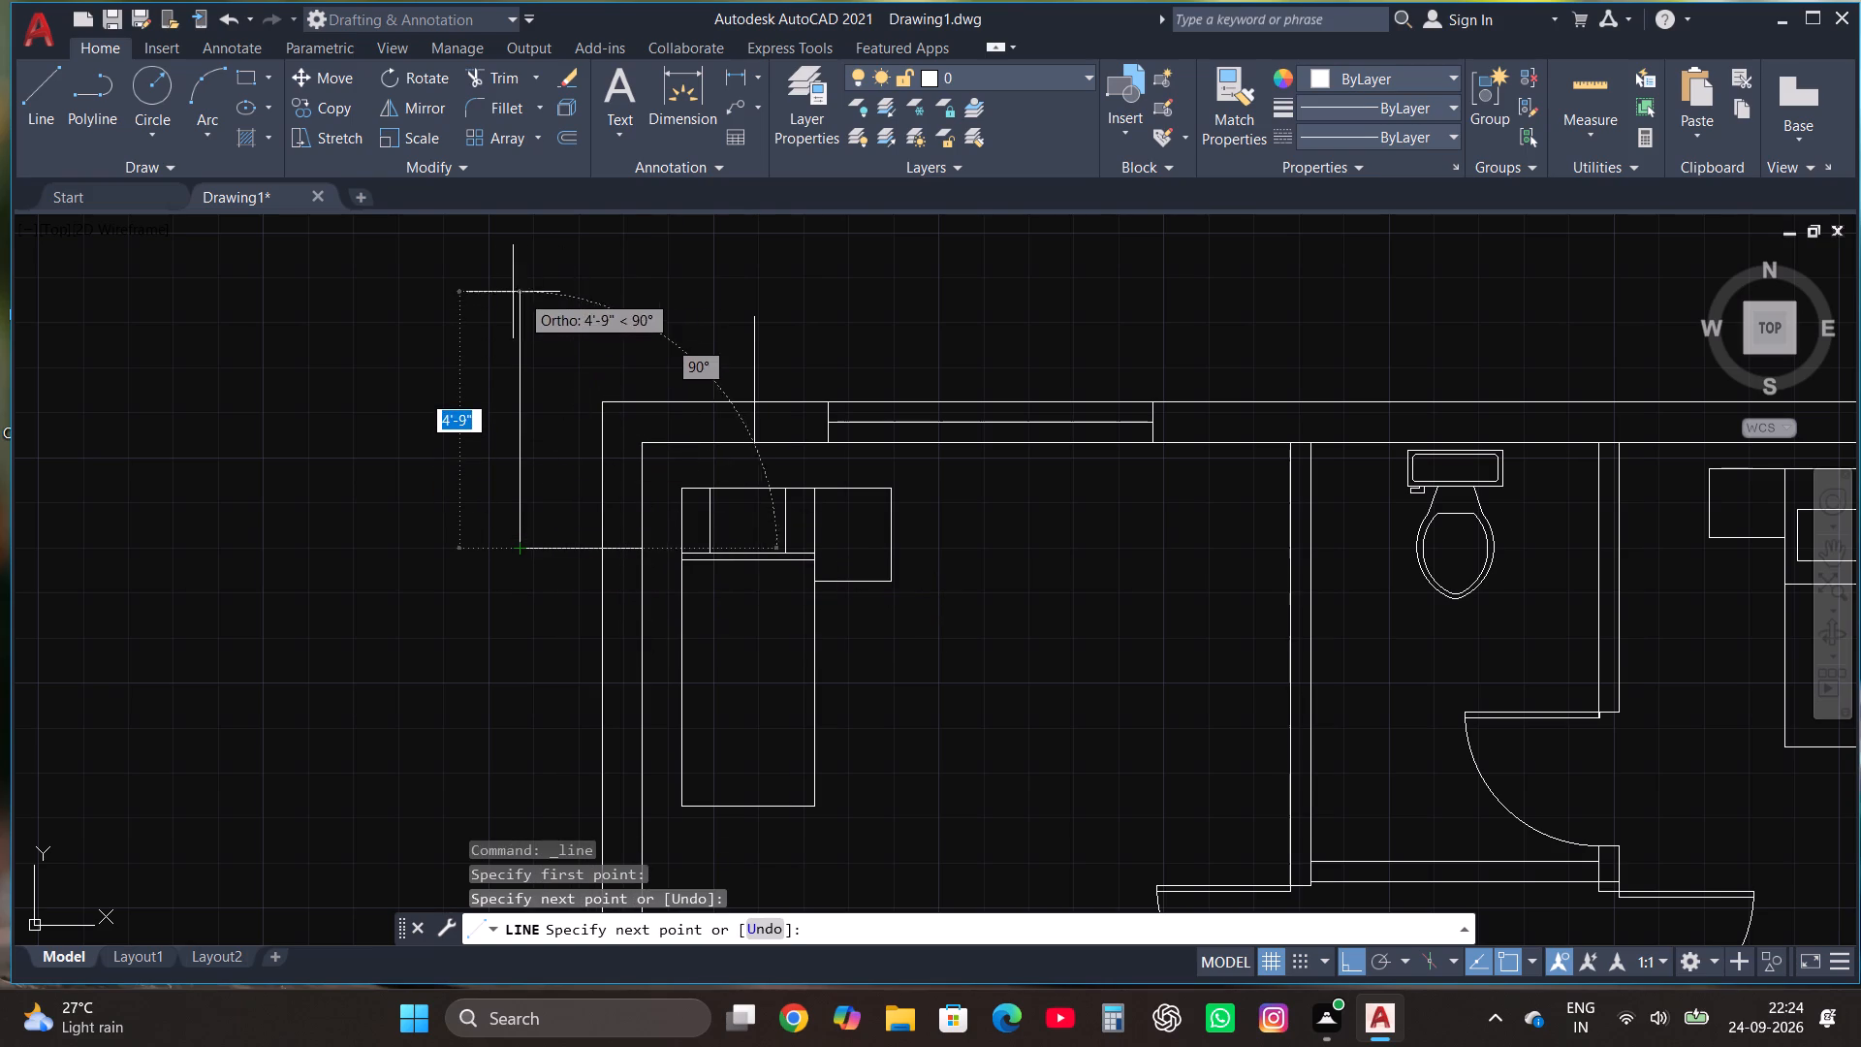
Trim the parts of the two new corner lines that extend outside the exterior walls.
{"action": "left_click", "coordinate": [501, 81]}
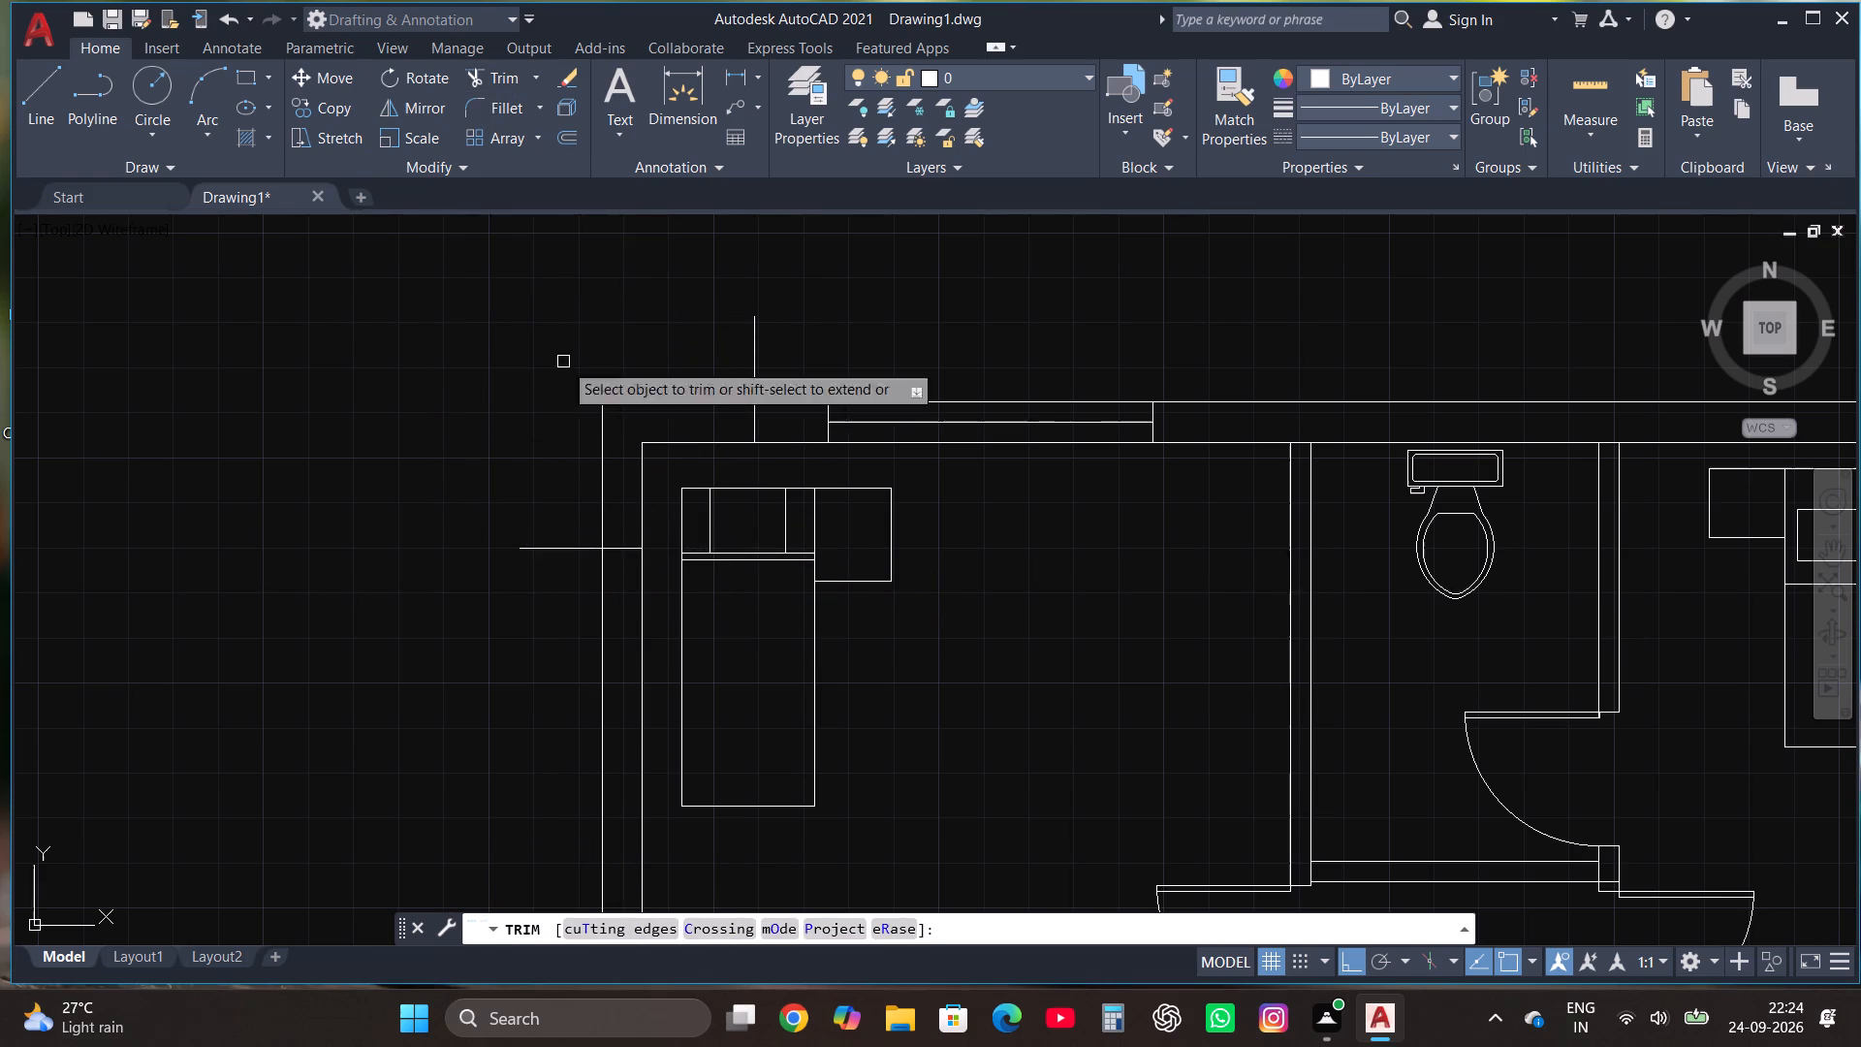
{"action": "left_click", "coordinate": [560, 574]}
{"action": "left_click", "coordinate": [584, 404]}
{"action": "left_click_drag", "start_coordinate": [686, 344], "coordinate": [701, 348]}
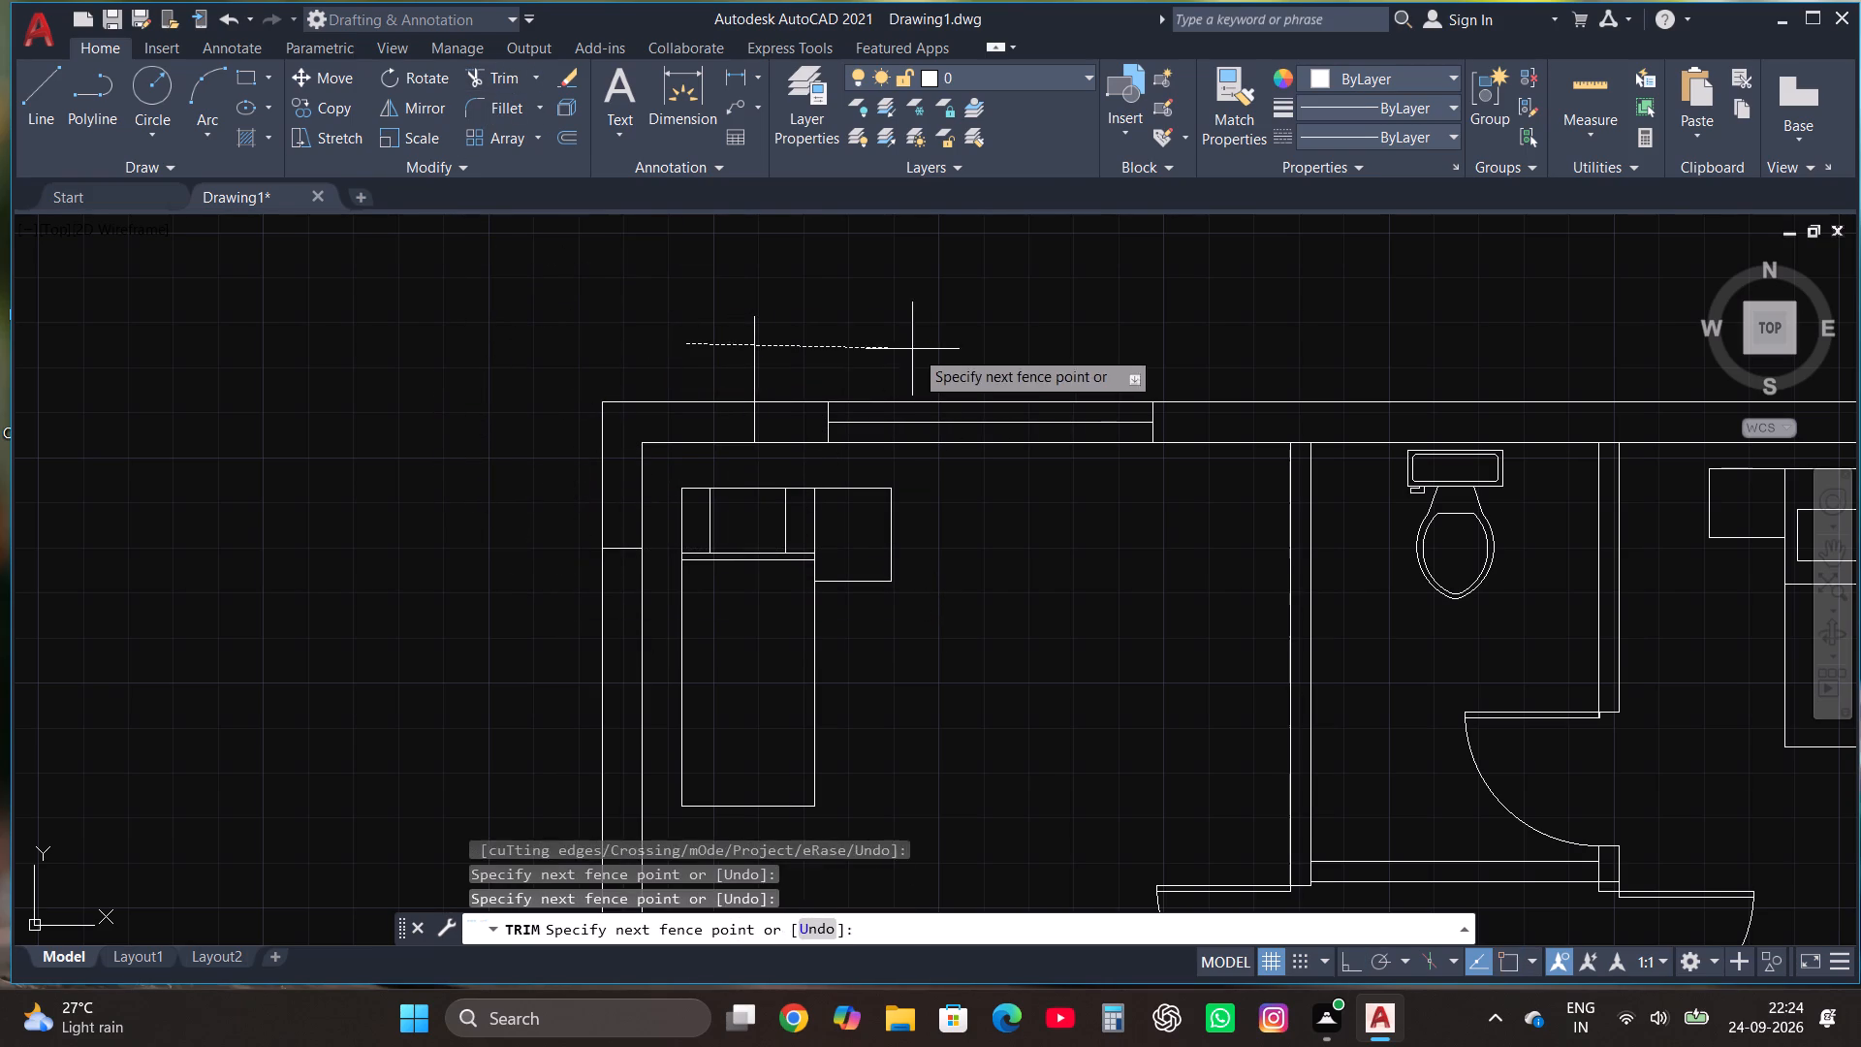
{"action": "left_click", "coordinate": [918, 349]}
{"action": "key", "text": "Escape"}
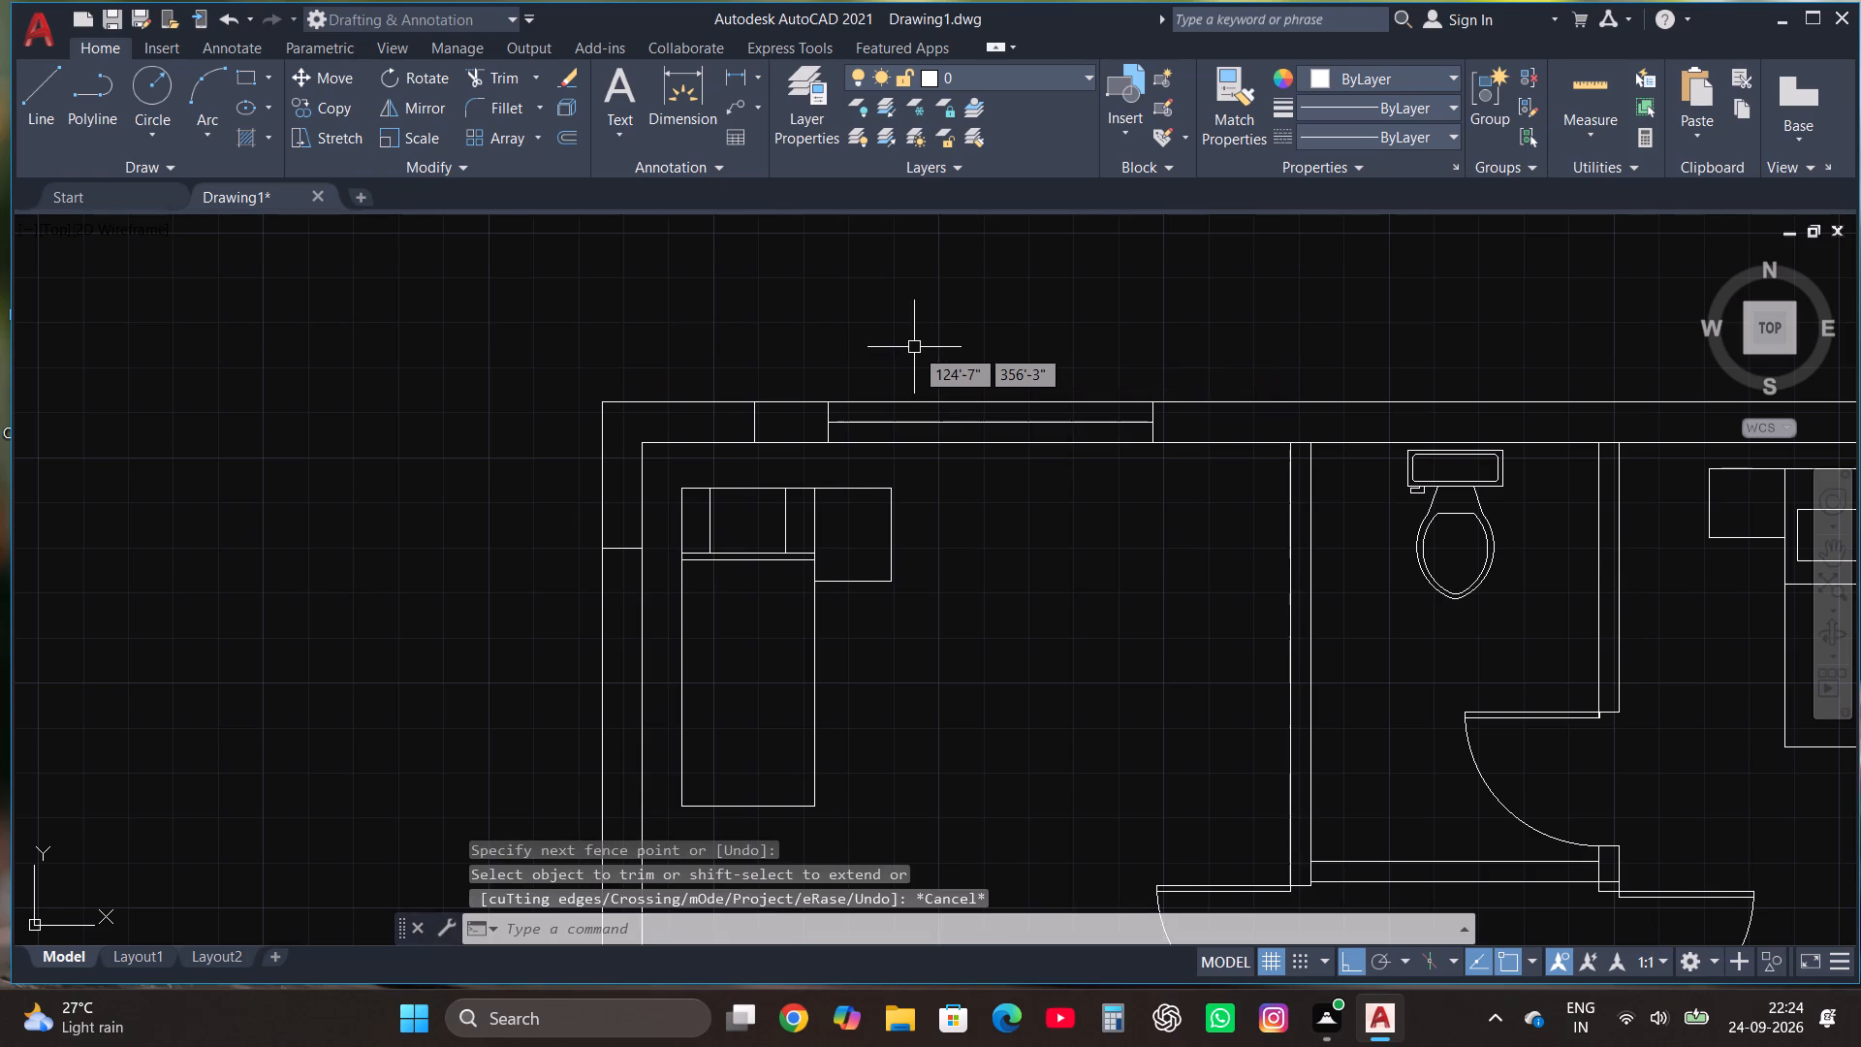
{"action": "scroll", "coordinate": [914, 347], "scroll_direction": "down", "scroll_amount": 1}
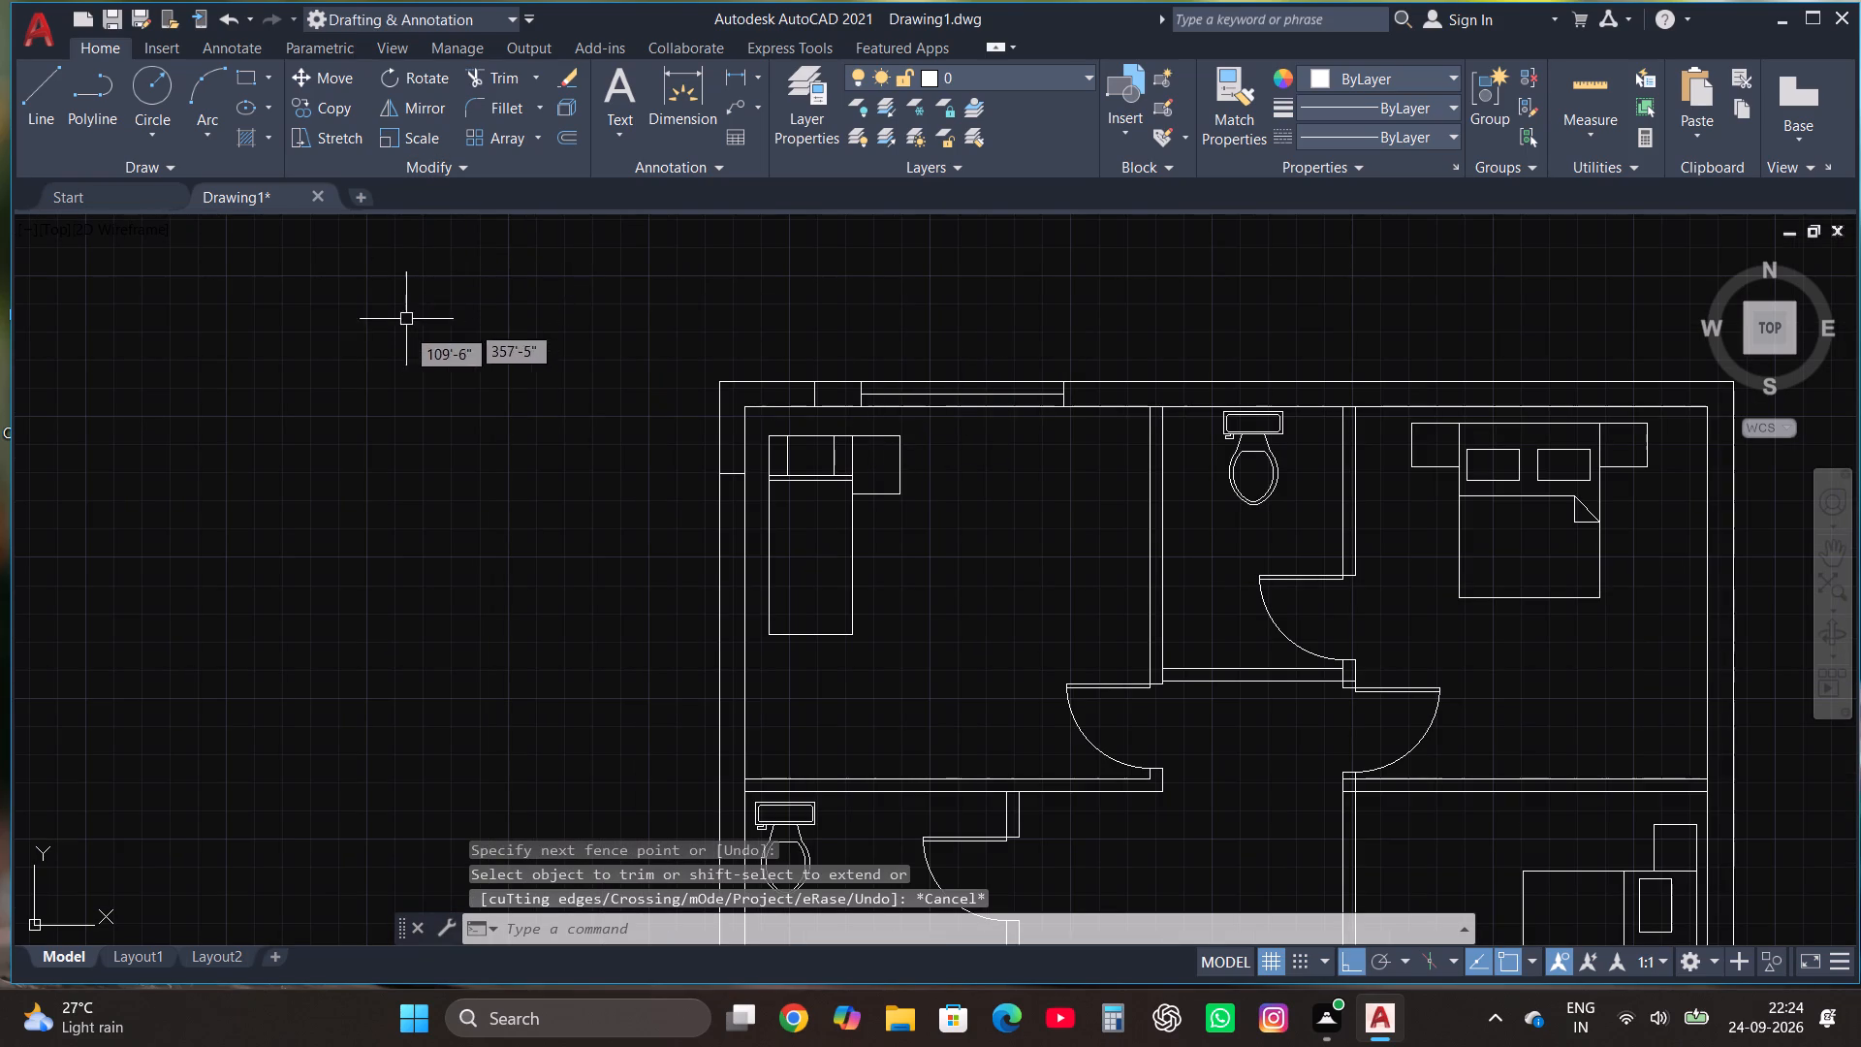
Copy the upper-left bedroom's window horizontally to the top exterior wall of the upper-right bedroom.
{"action": "scroll", "coordinate": [546, 365], "scroll_direction": "down", "scroll_amount": 1}
{"action": "scroll", "coordinate": [853, 381], "scroll_direction": "up", "scroll_amount": 2}
{"action": "left_click", "coordinate": [549, 429]}
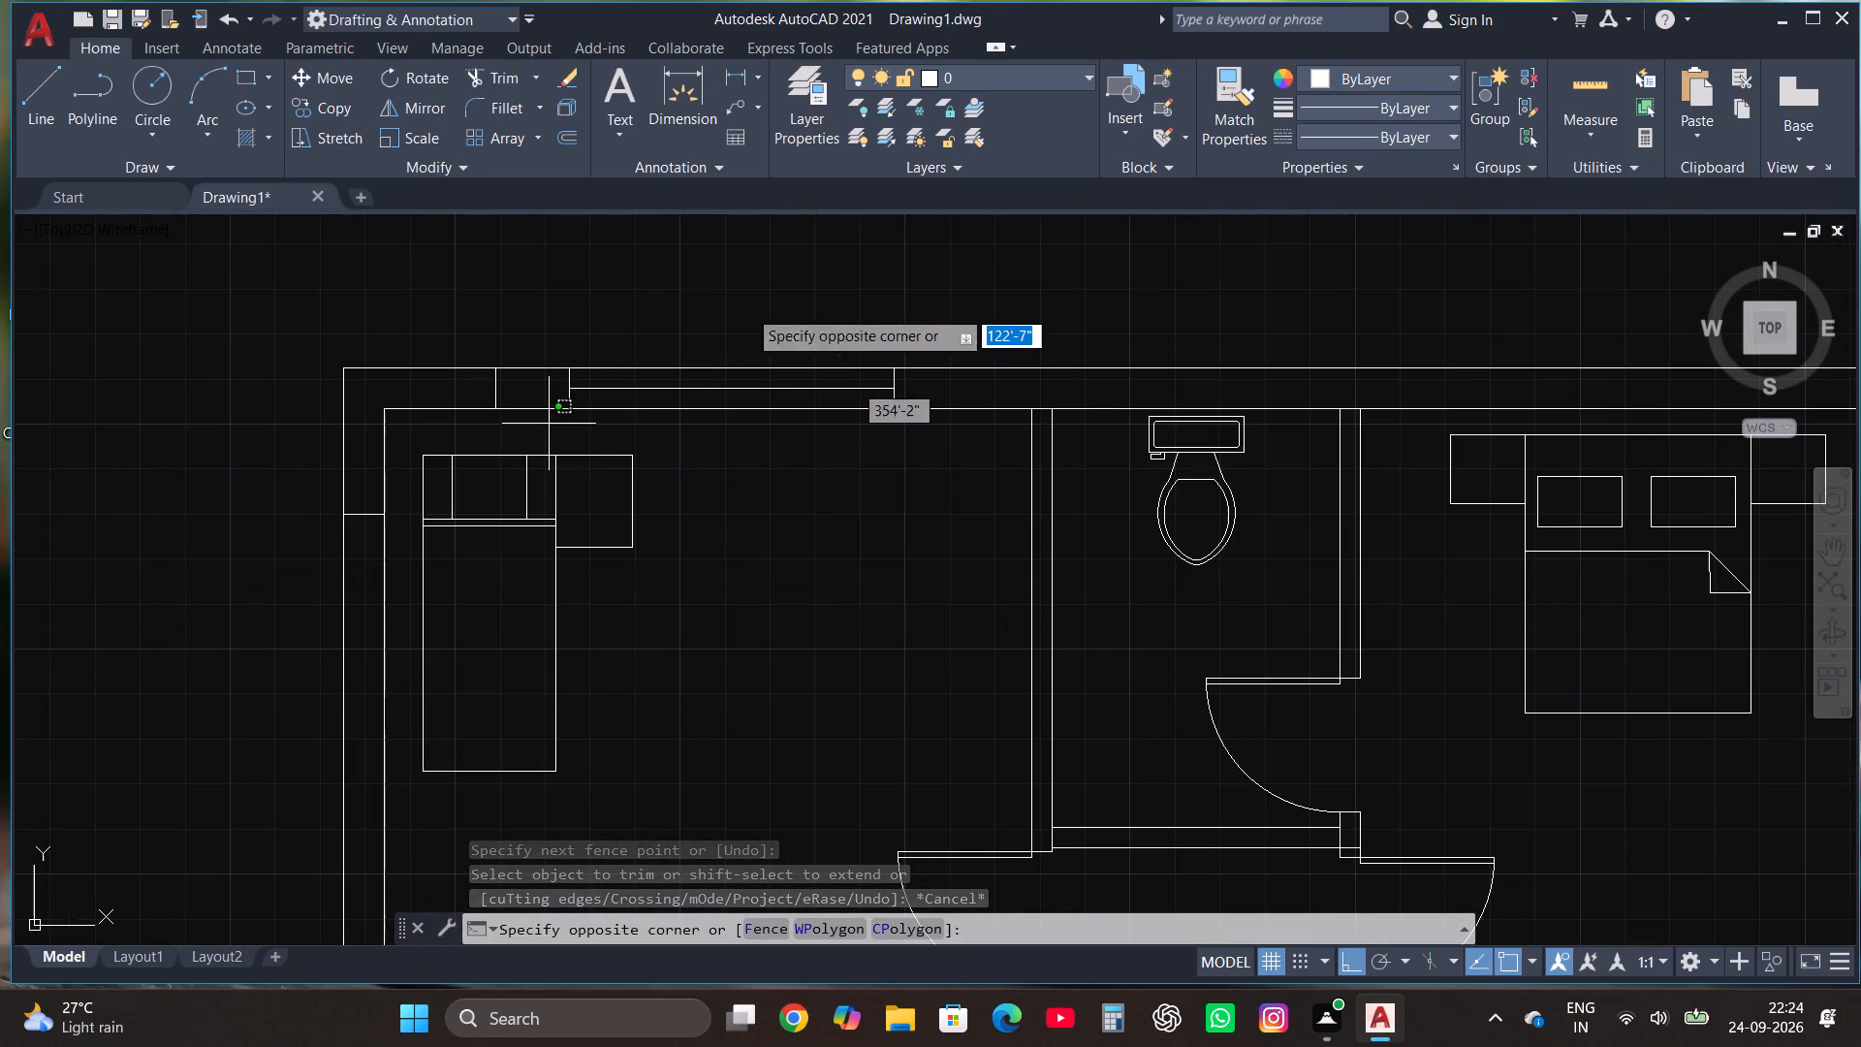
{"action": "left_click", "coordinate": [927, 301]}
{"action": "left_click", "coordinate": [346, 108]}
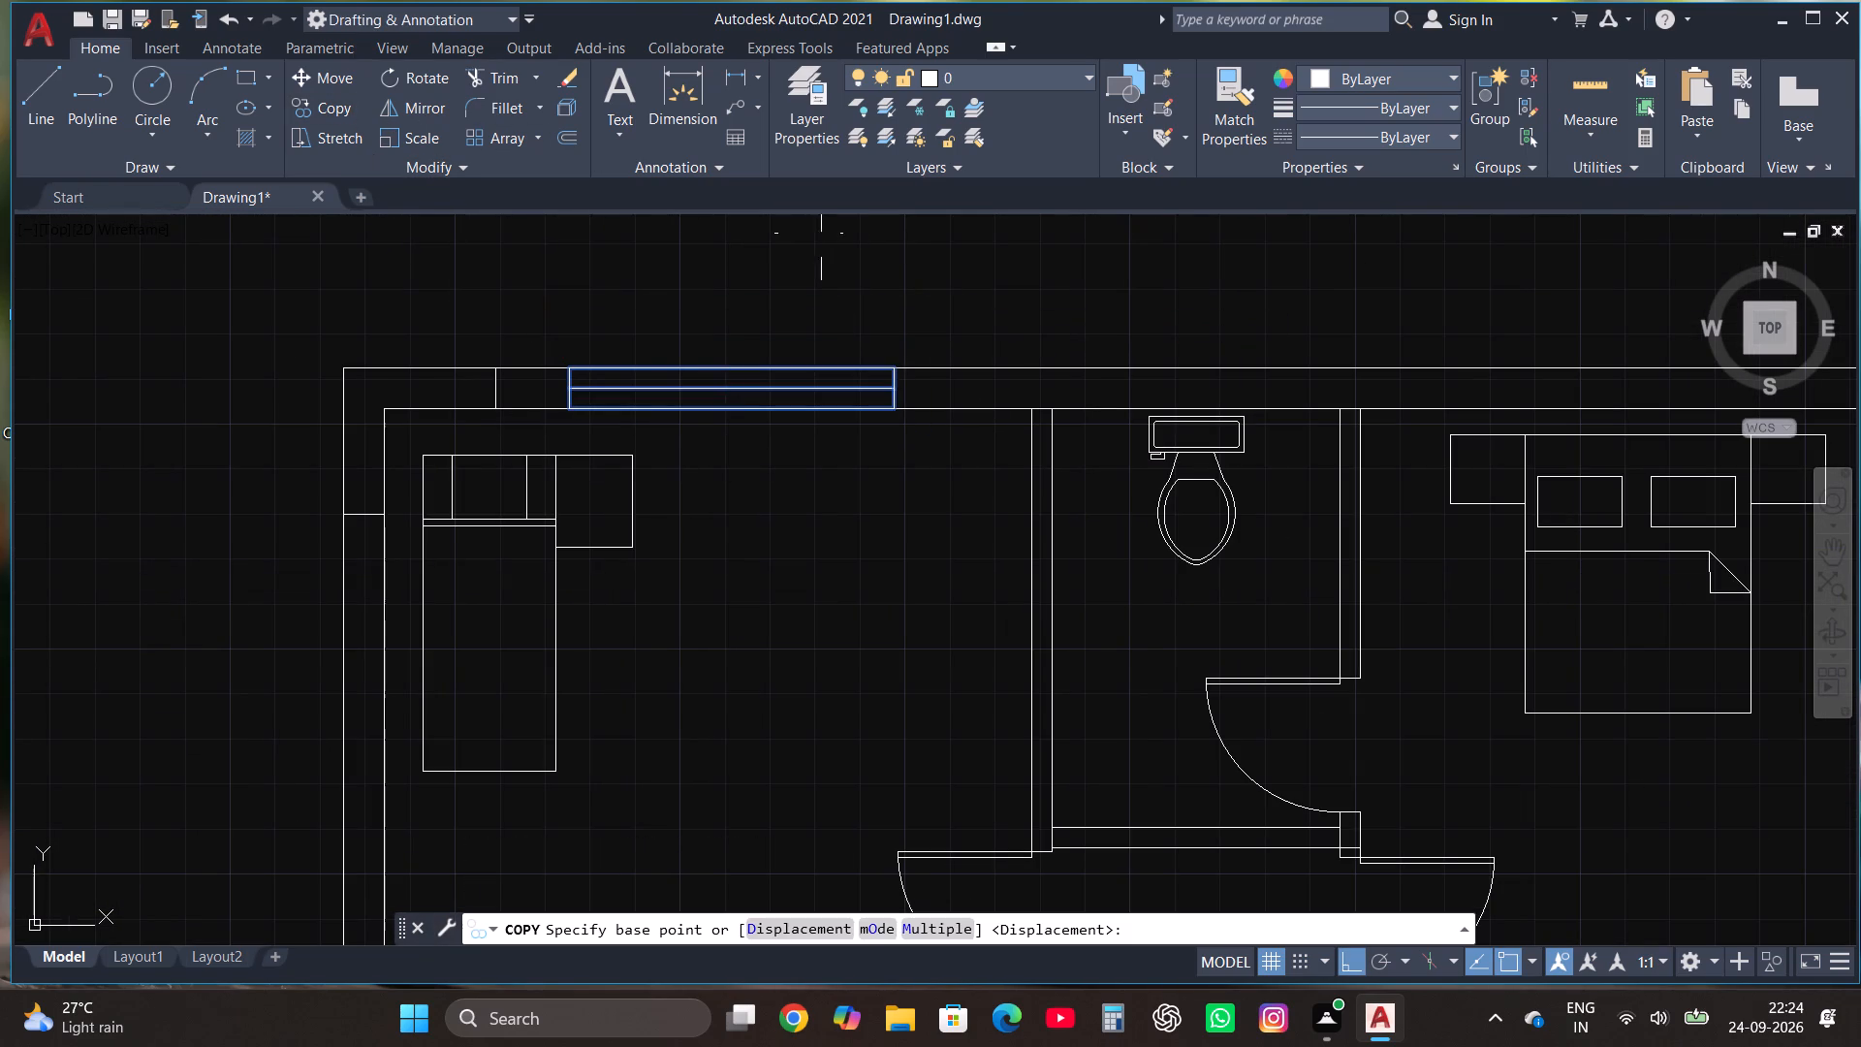
{"action": "left_click", "coordinate": [707, 385]}
{"action": "scroll", "coordinate": [711, 387], "scroll_direction": "down", "scroll_amount": 1}
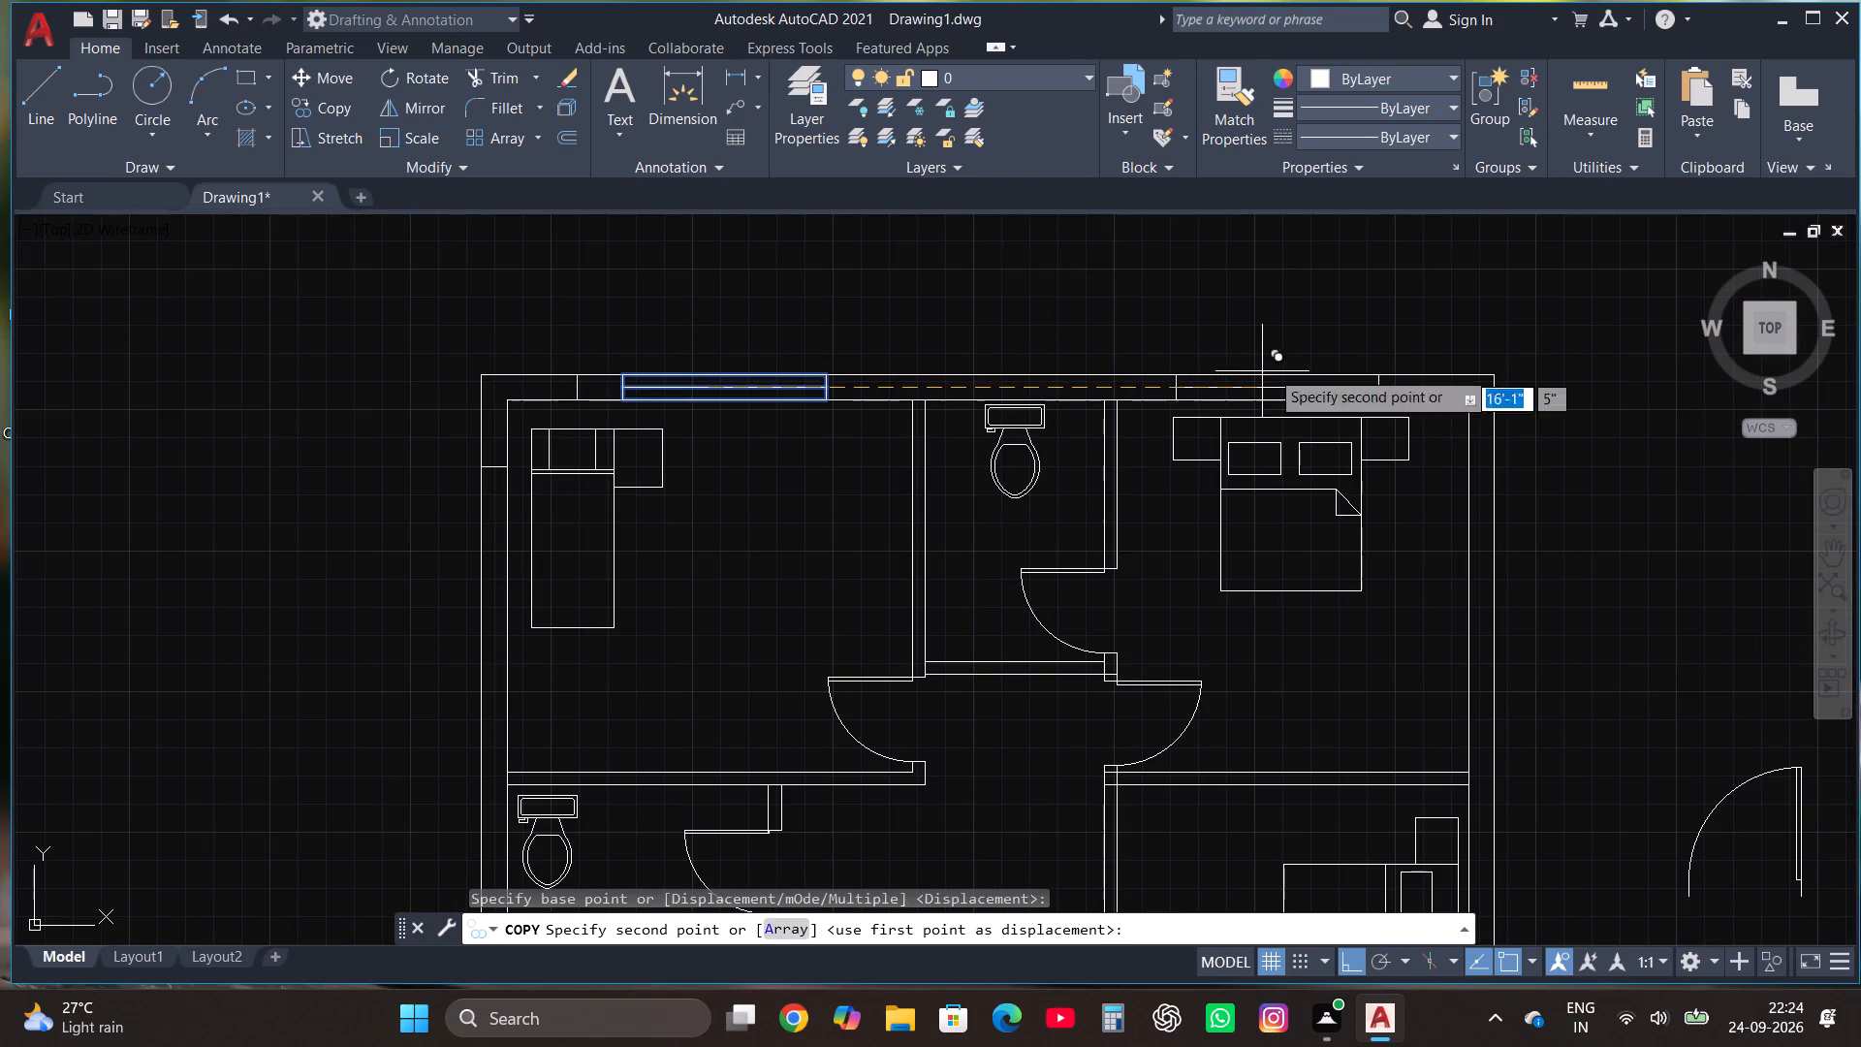
{"action": "left_click", "coordinate": [1288, 374]}
Move the copied window down so its lower edge aligns with the inner face of the upper-right bedroom's top wall.
{"action": "scroll", "coordinate": [1253, 379], "scroll_direction": "up", "scroll_amount": 1}
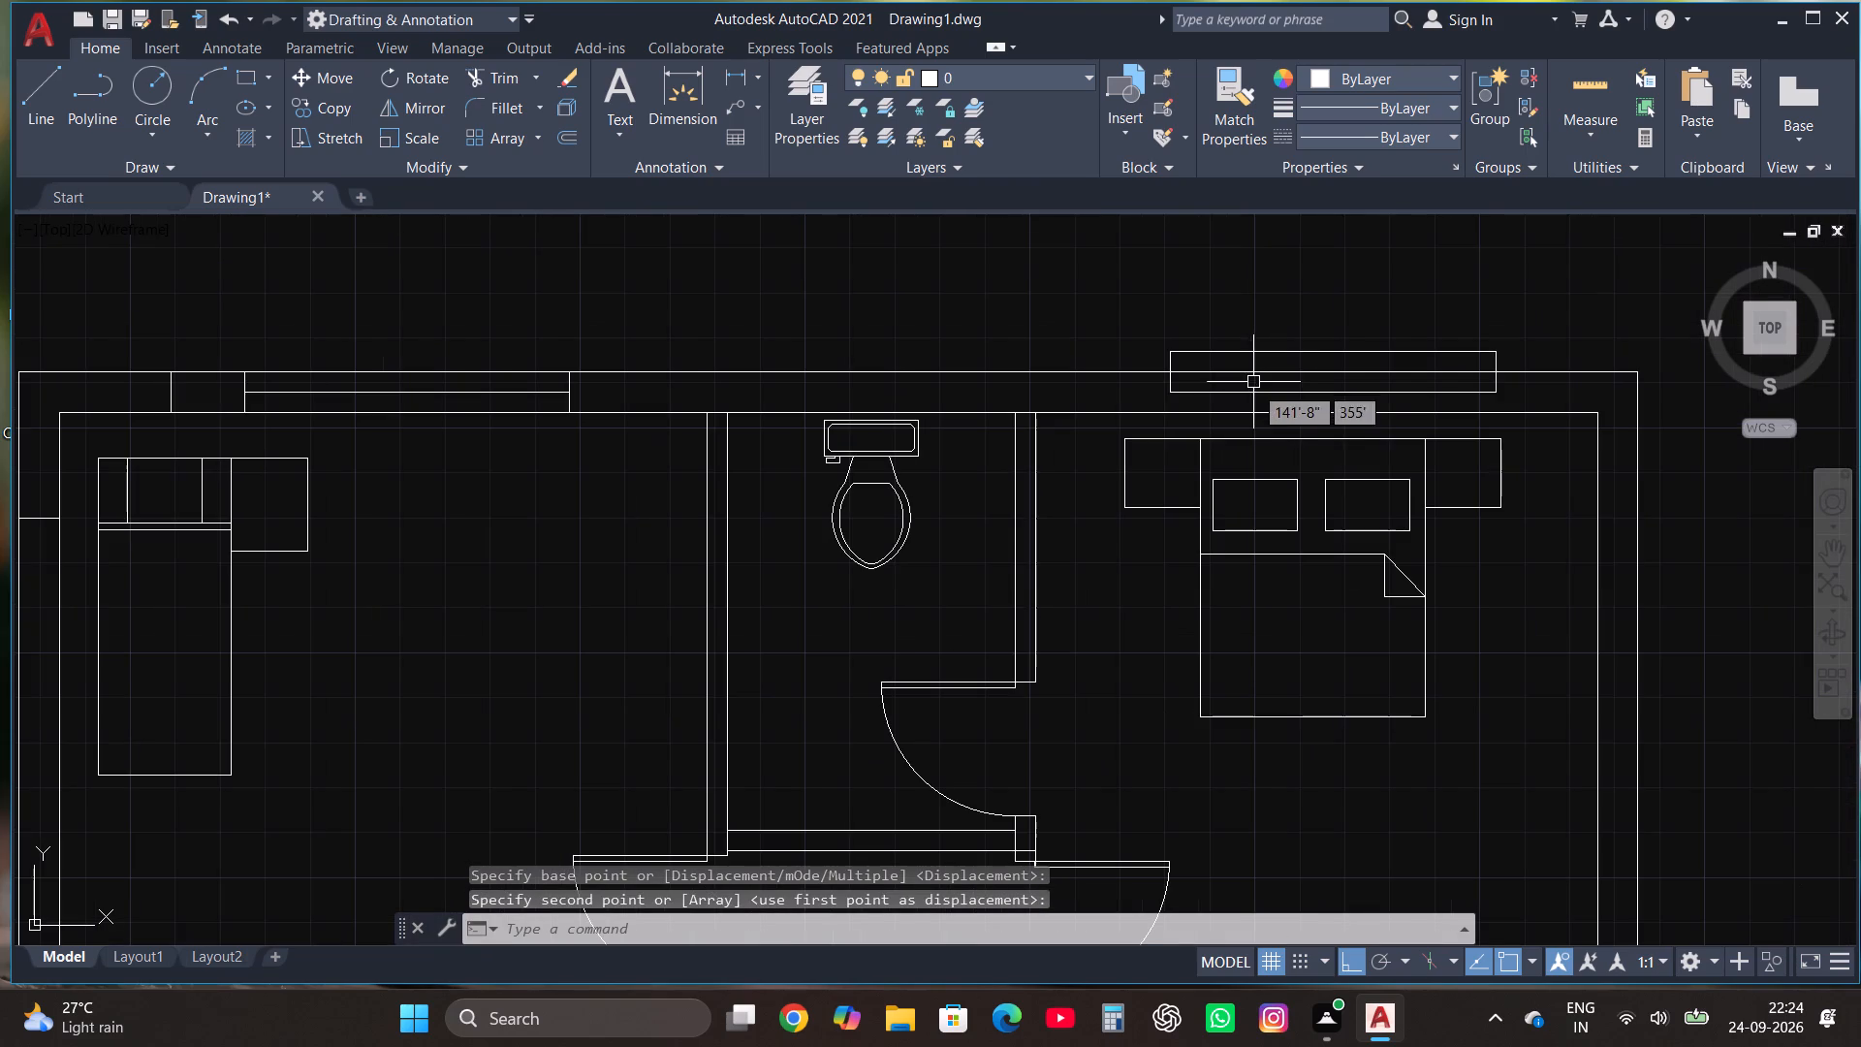
{"action": "left_click", "coordinate": [1142, 431]}
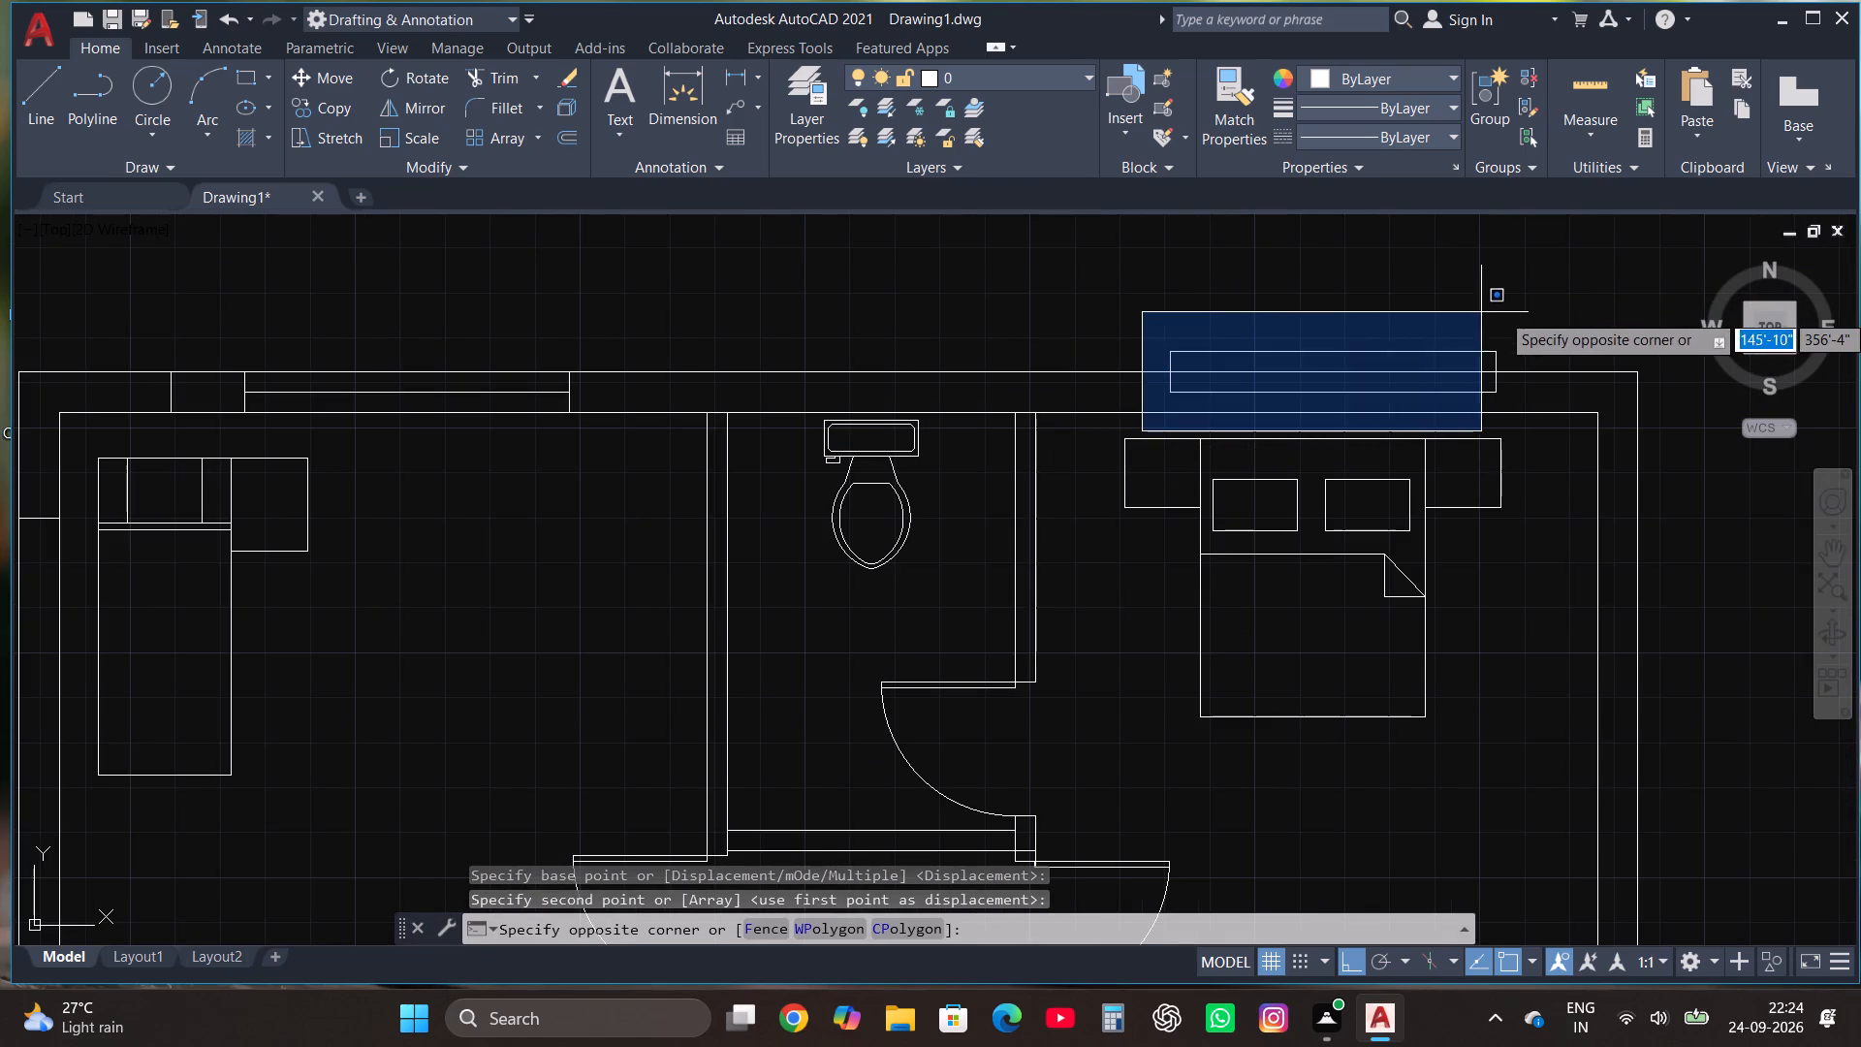
{"action": "left_click", "coordinate": [1523, 312]}
{"action": "left_click", "coordinate": [302, 78]}
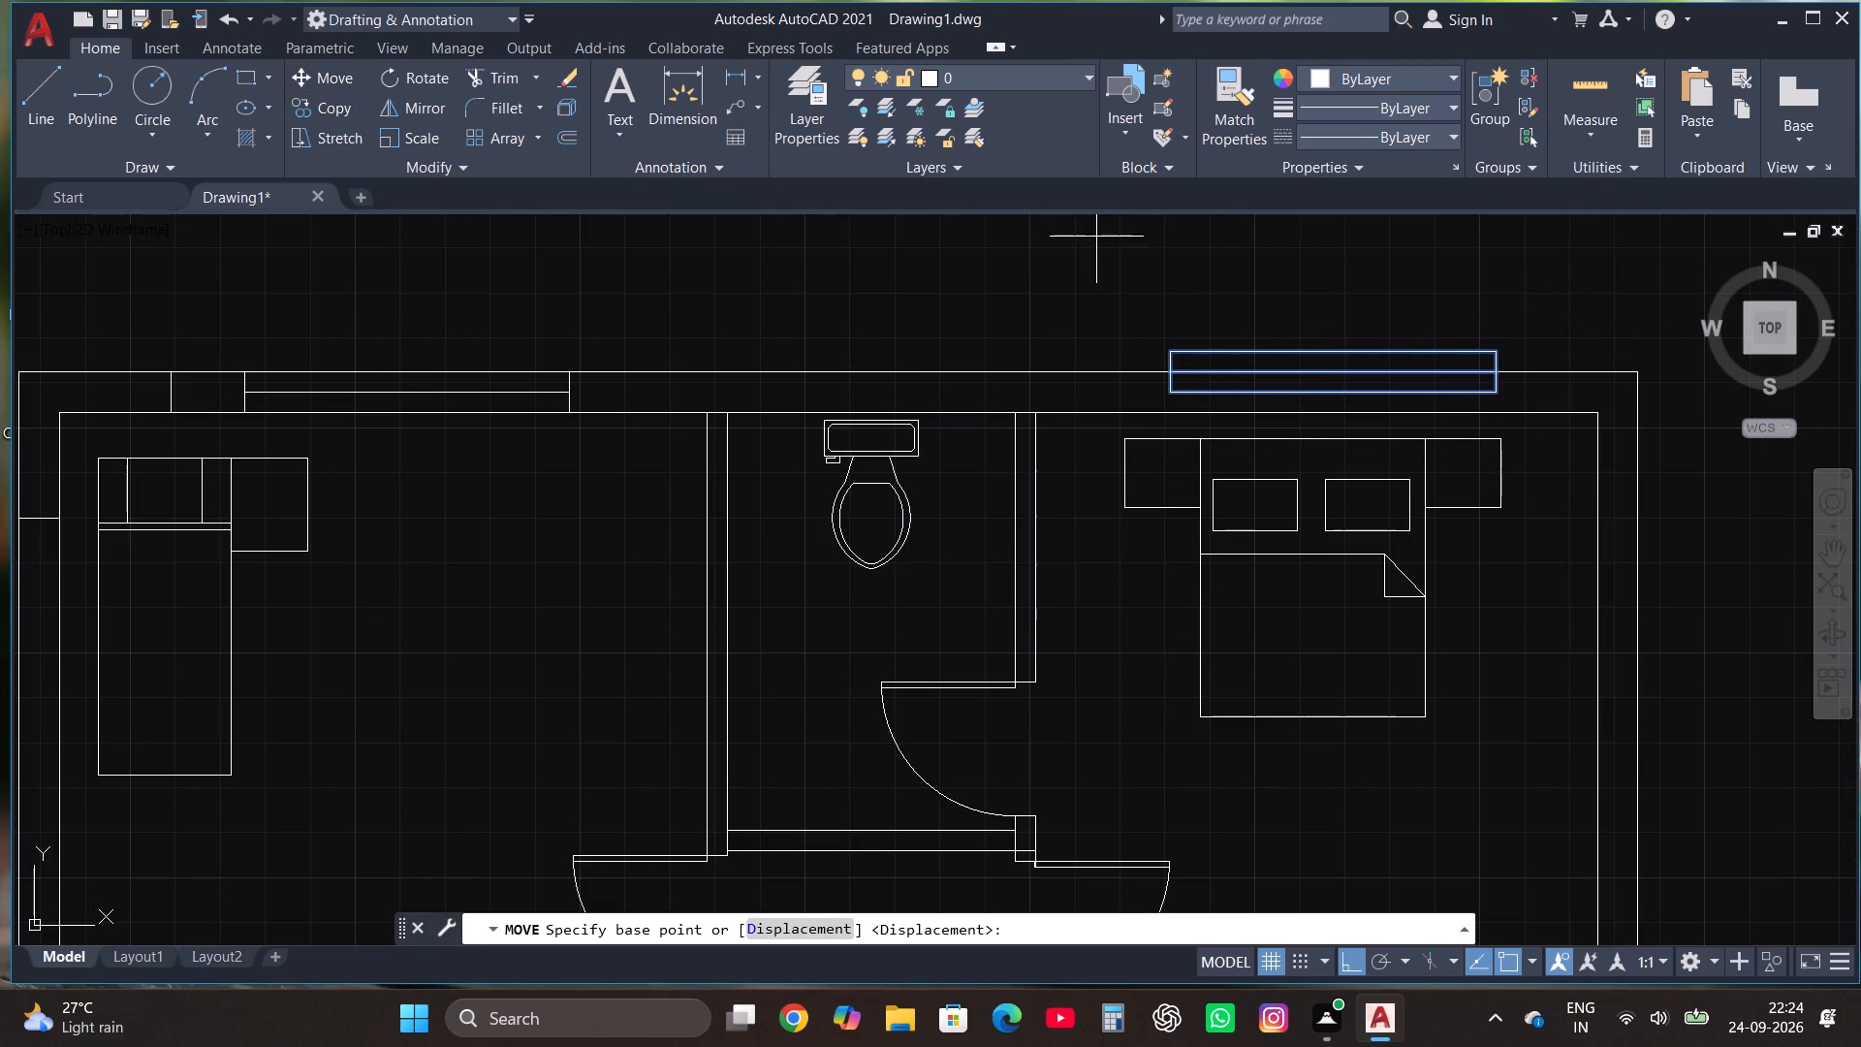
{"action": "scroll", "coordinate": [1320, 386], "scroll_direction": "up", "scroll_amount": 2}
{"action": "left_click", "coordinate": [979, 397]}
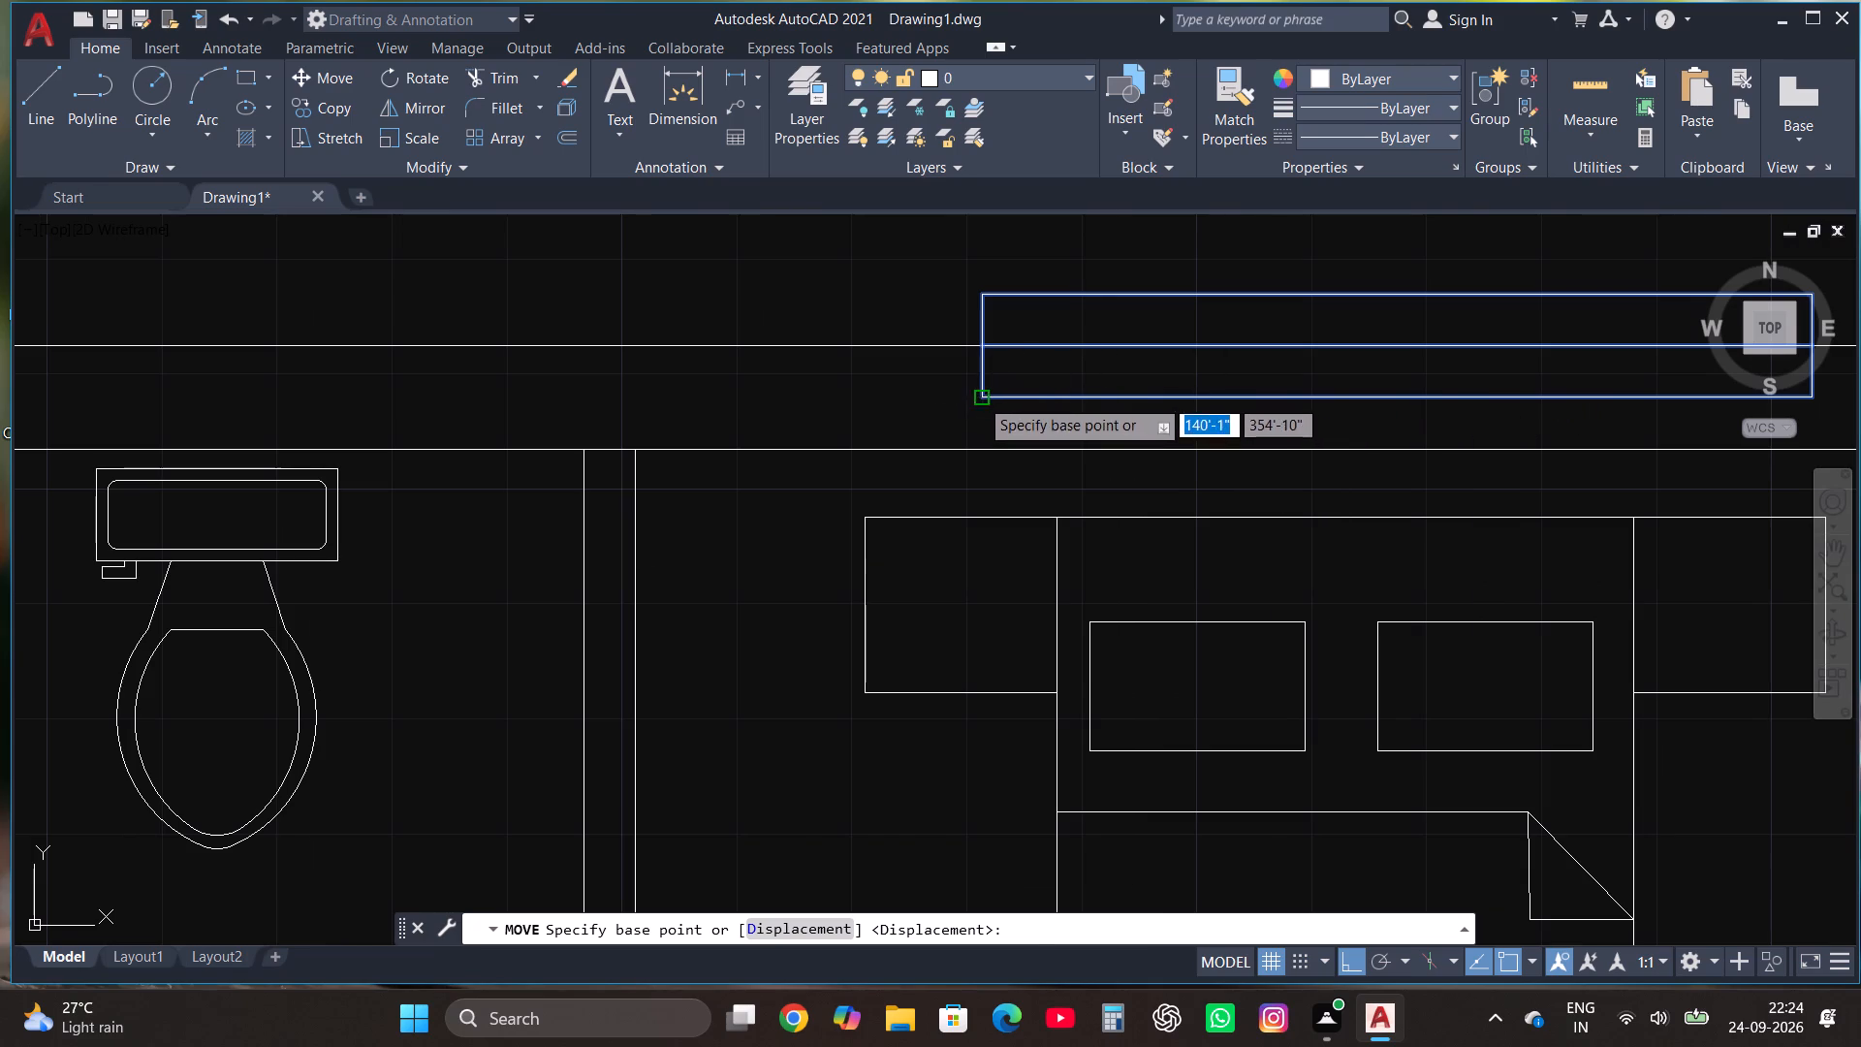
{"action": "left_click", "coordinate": [990, 448]}
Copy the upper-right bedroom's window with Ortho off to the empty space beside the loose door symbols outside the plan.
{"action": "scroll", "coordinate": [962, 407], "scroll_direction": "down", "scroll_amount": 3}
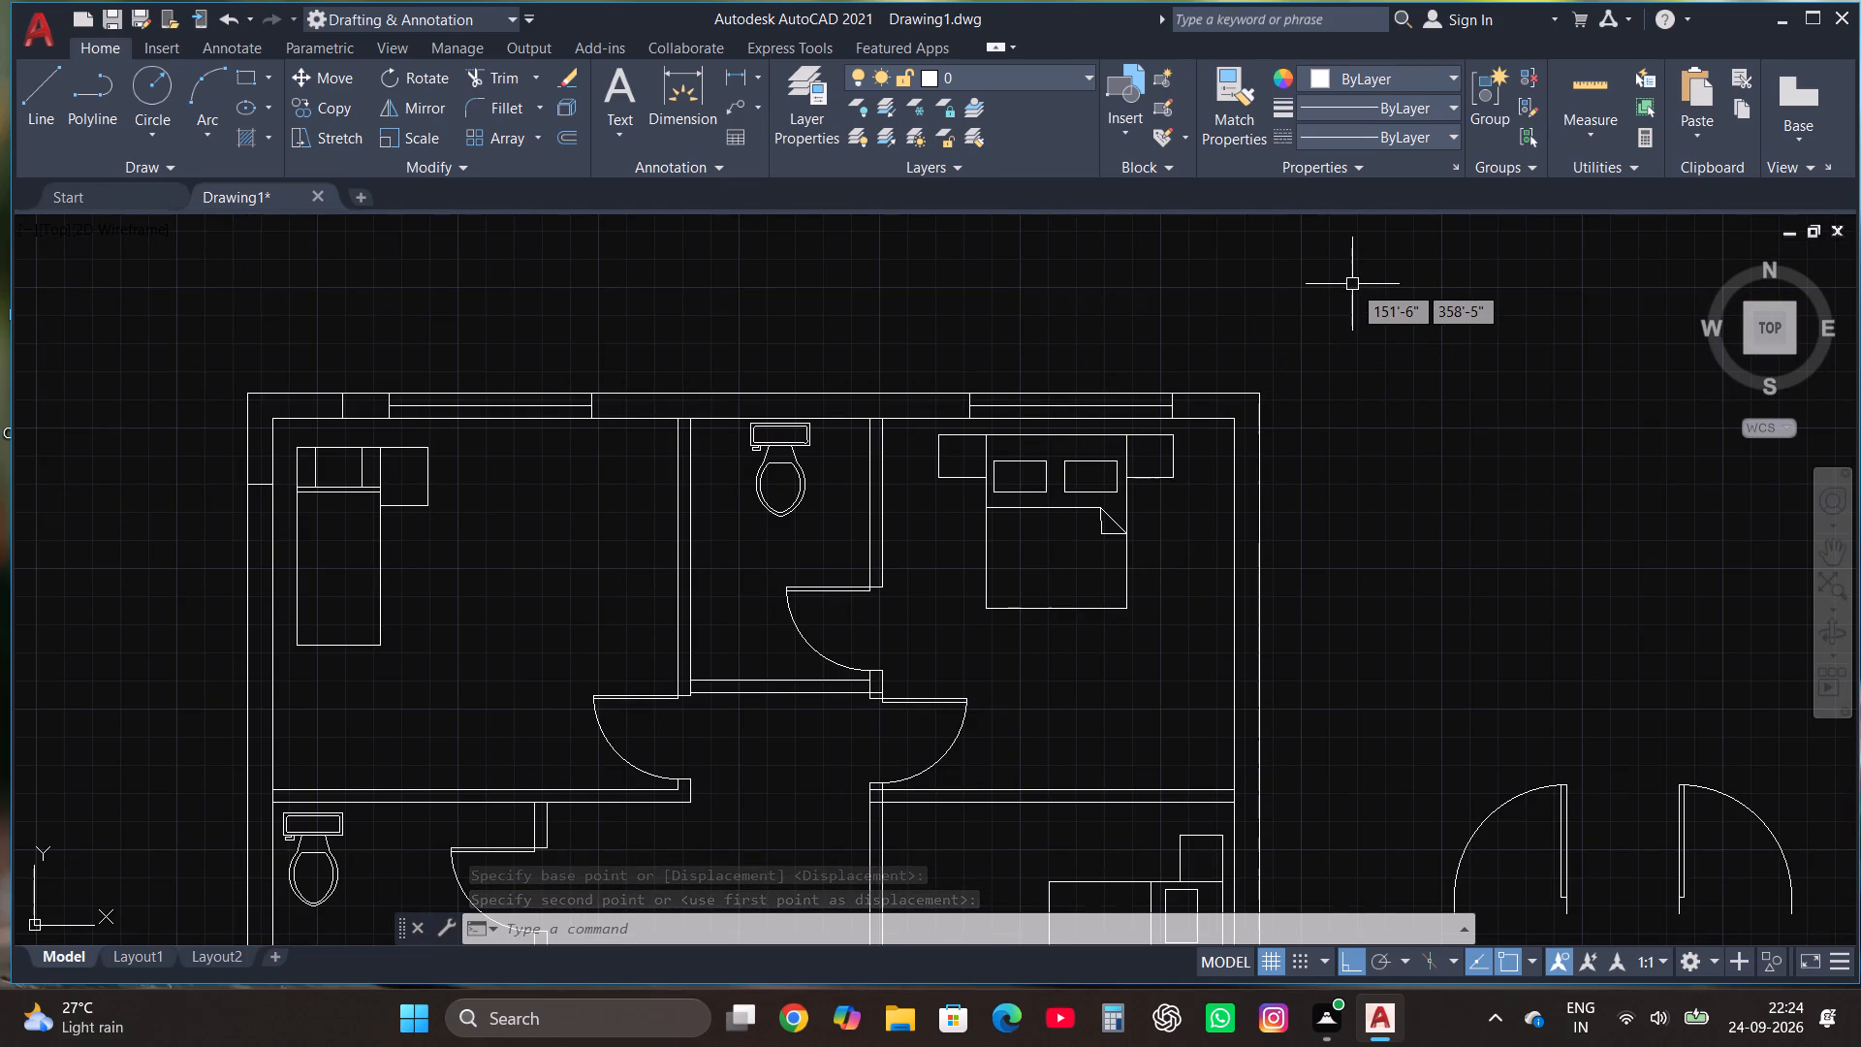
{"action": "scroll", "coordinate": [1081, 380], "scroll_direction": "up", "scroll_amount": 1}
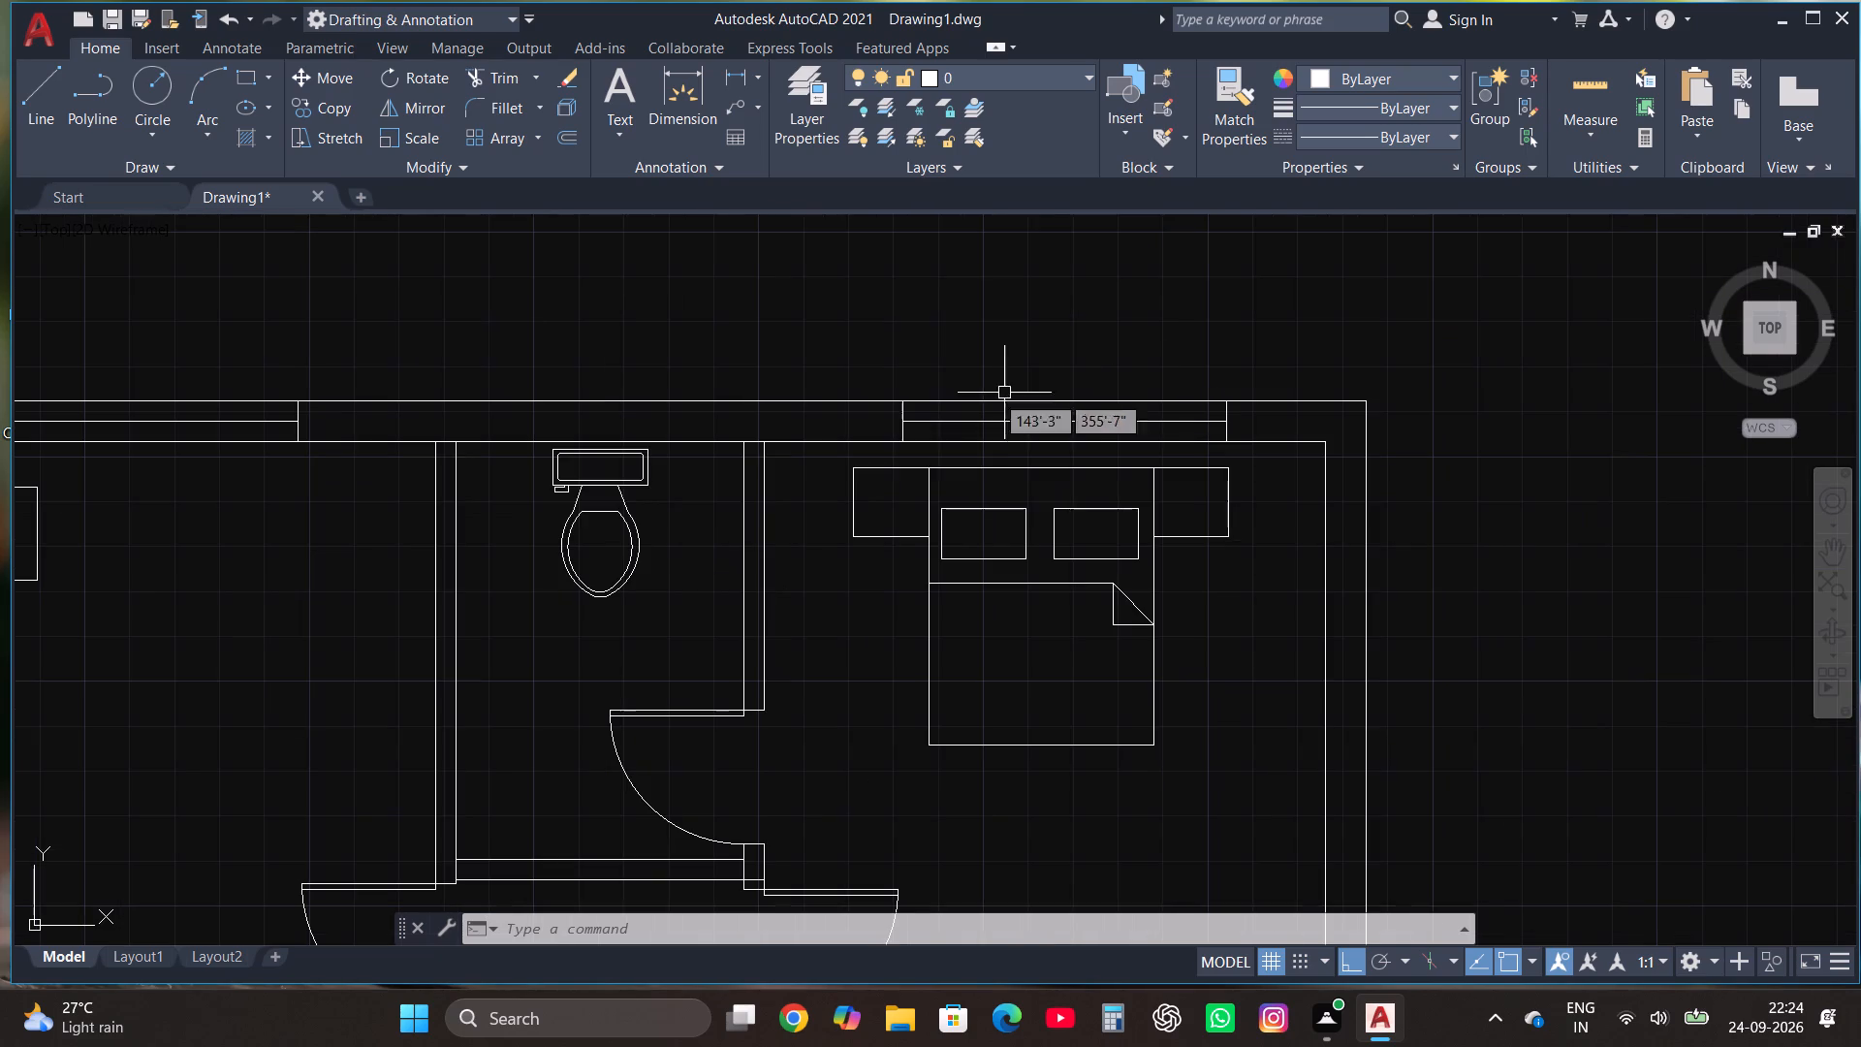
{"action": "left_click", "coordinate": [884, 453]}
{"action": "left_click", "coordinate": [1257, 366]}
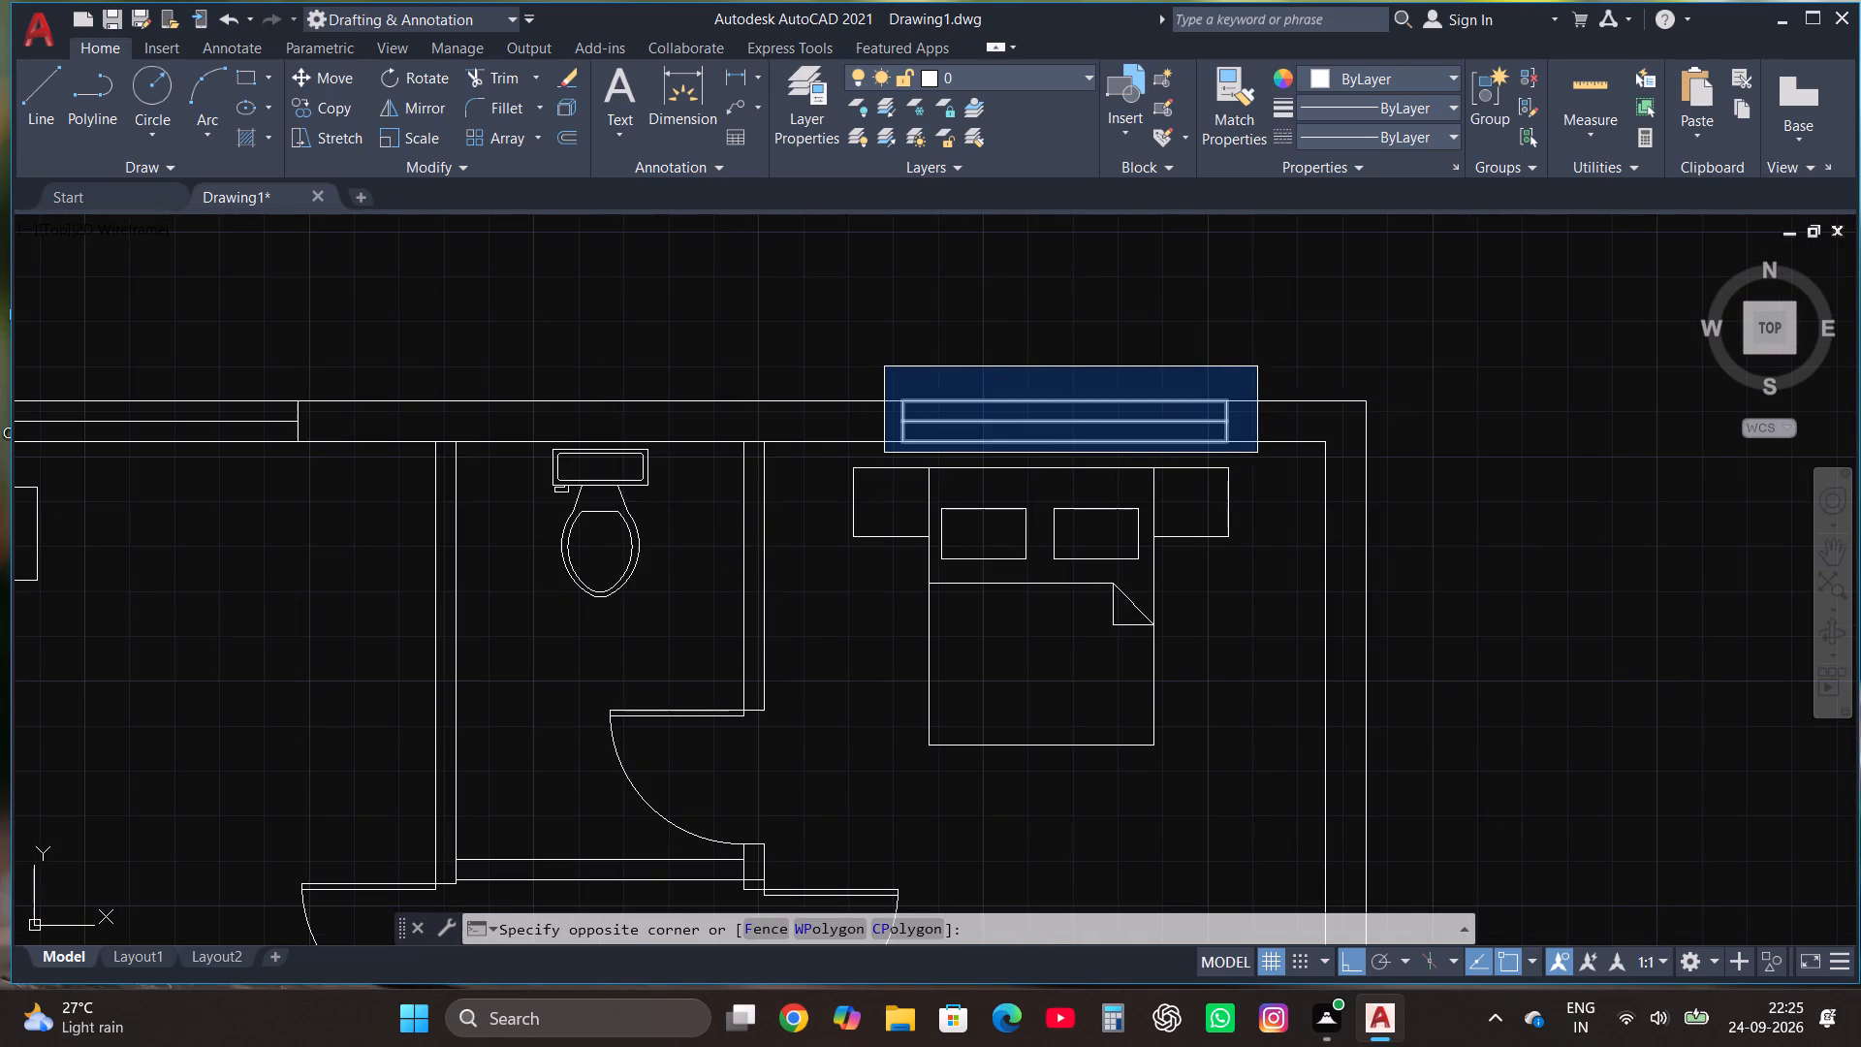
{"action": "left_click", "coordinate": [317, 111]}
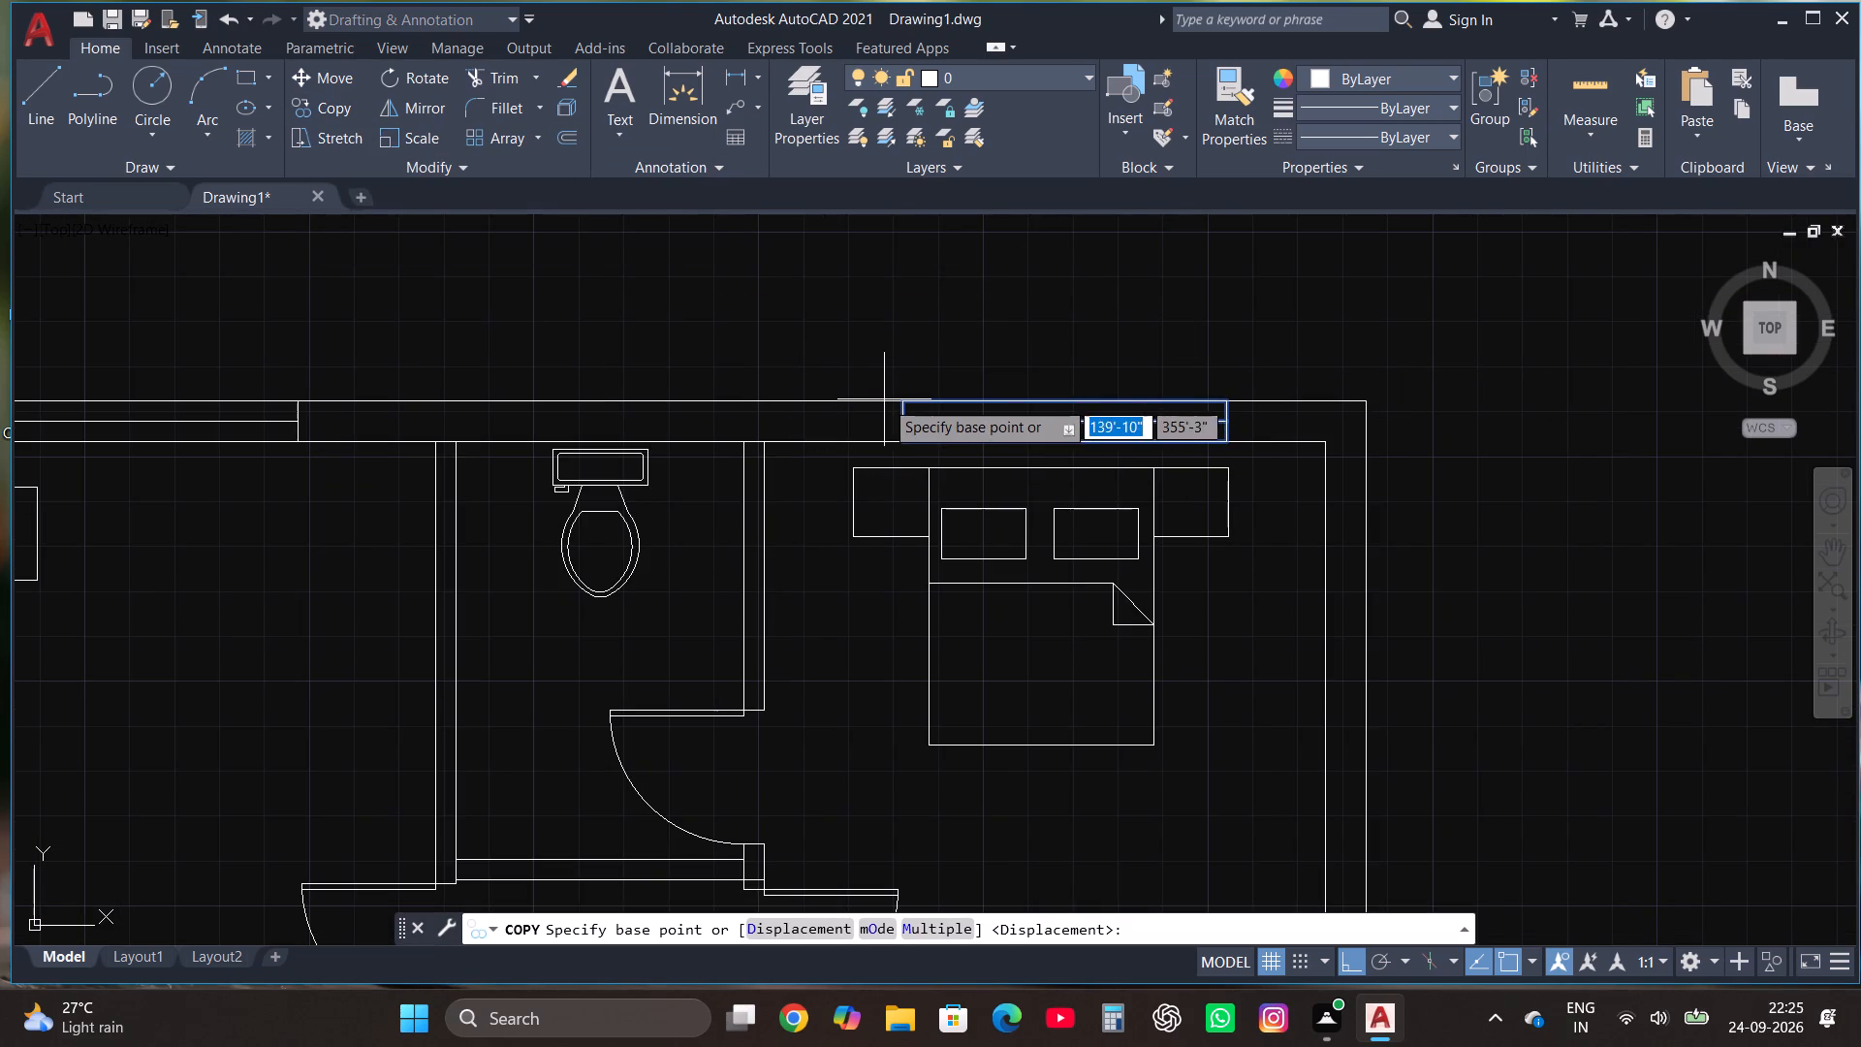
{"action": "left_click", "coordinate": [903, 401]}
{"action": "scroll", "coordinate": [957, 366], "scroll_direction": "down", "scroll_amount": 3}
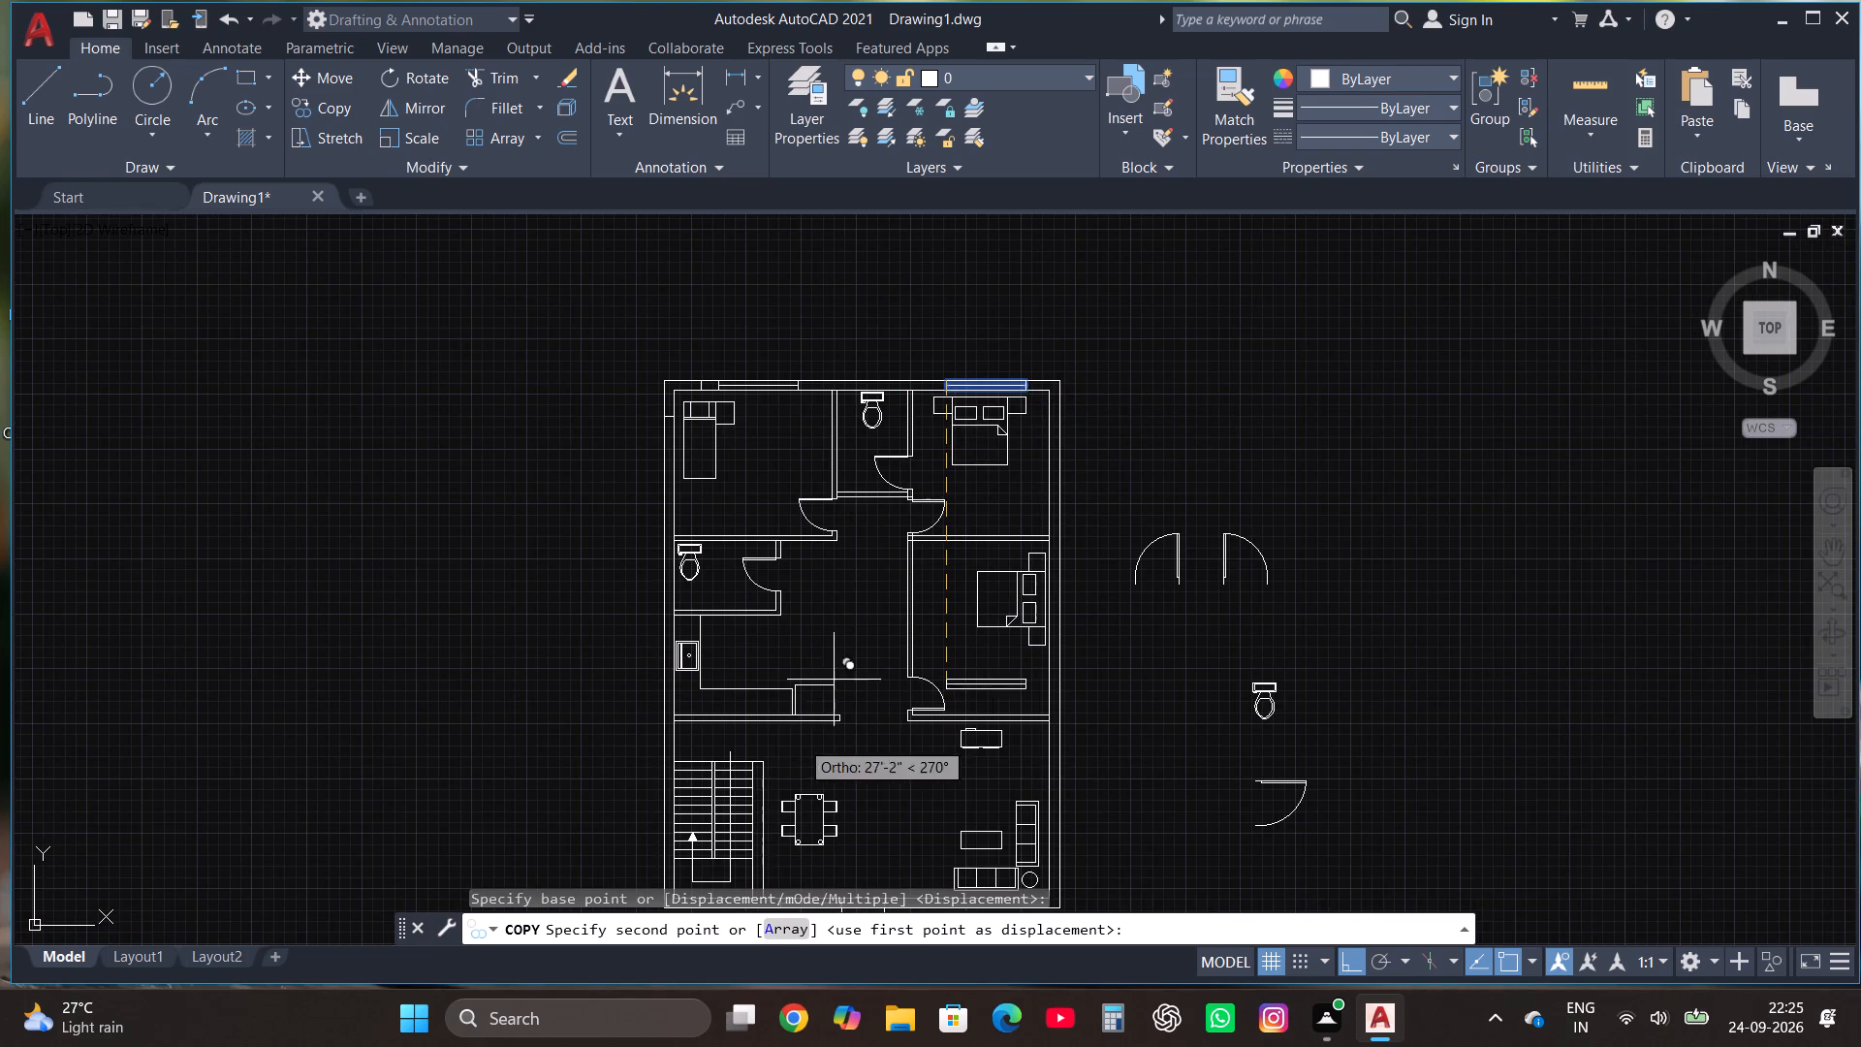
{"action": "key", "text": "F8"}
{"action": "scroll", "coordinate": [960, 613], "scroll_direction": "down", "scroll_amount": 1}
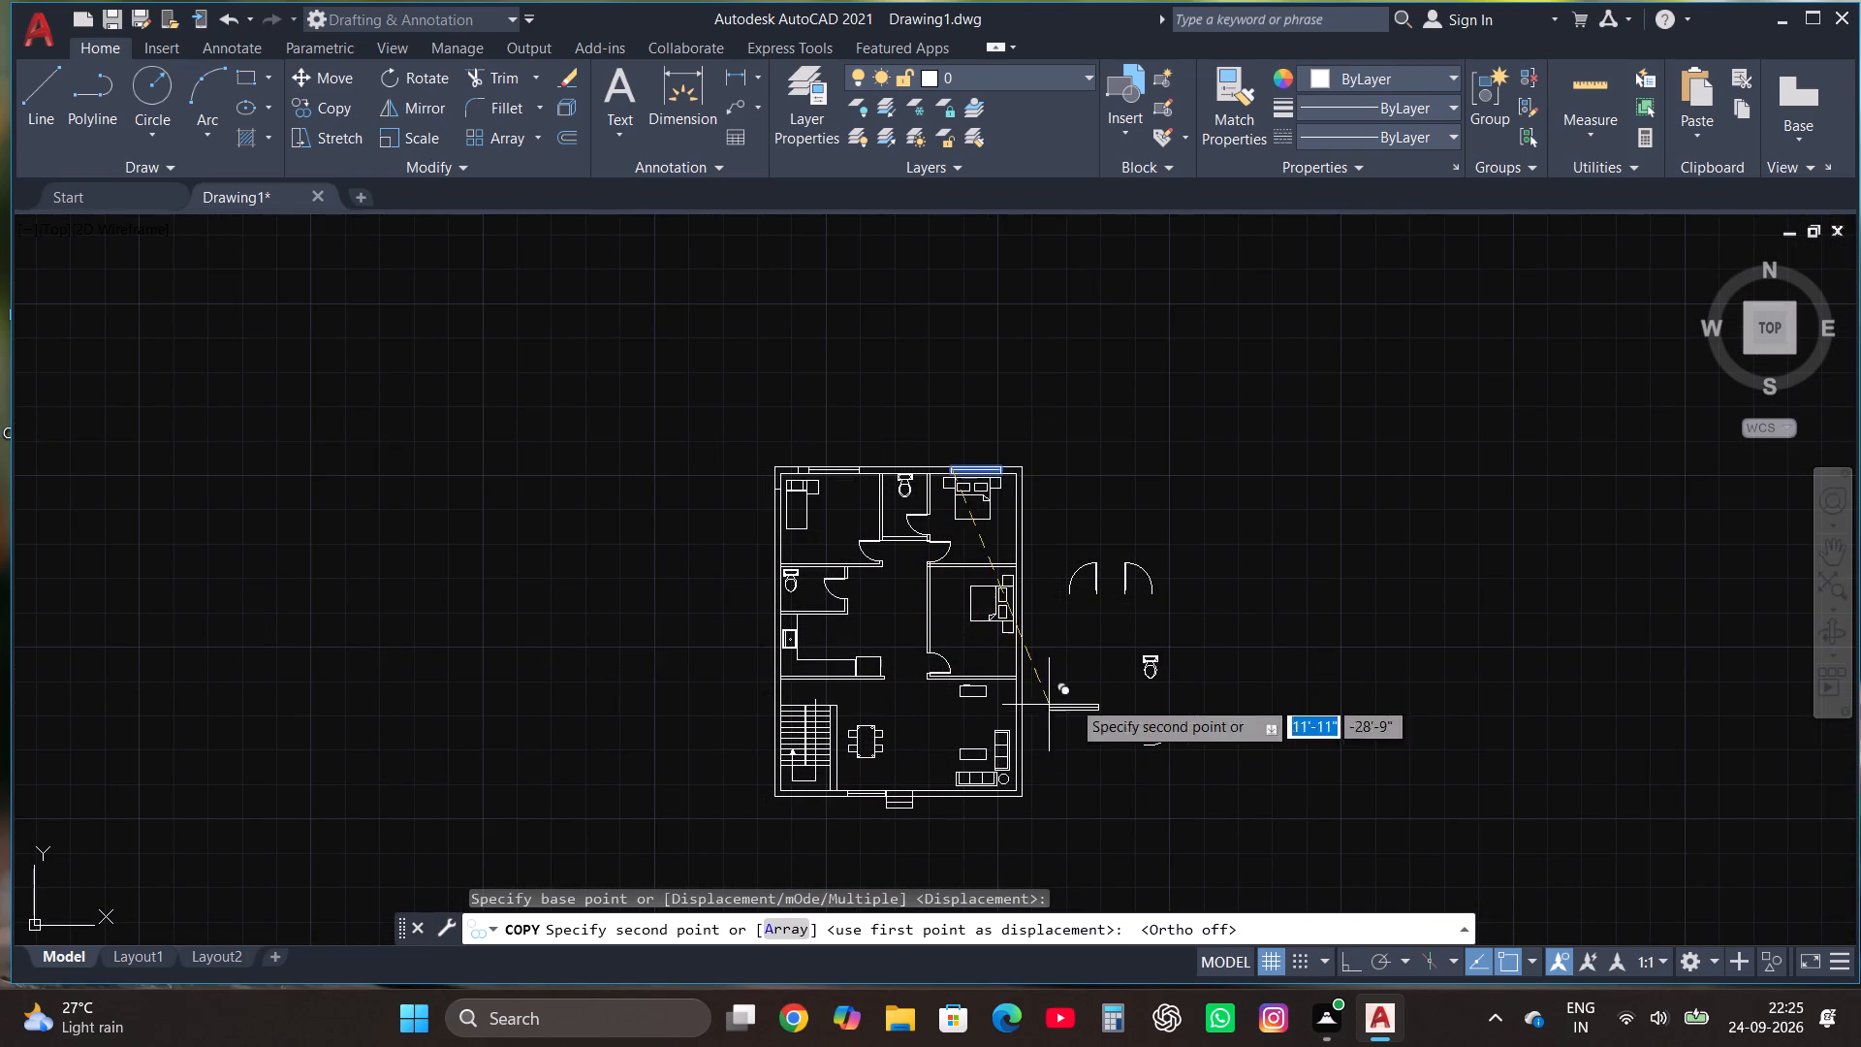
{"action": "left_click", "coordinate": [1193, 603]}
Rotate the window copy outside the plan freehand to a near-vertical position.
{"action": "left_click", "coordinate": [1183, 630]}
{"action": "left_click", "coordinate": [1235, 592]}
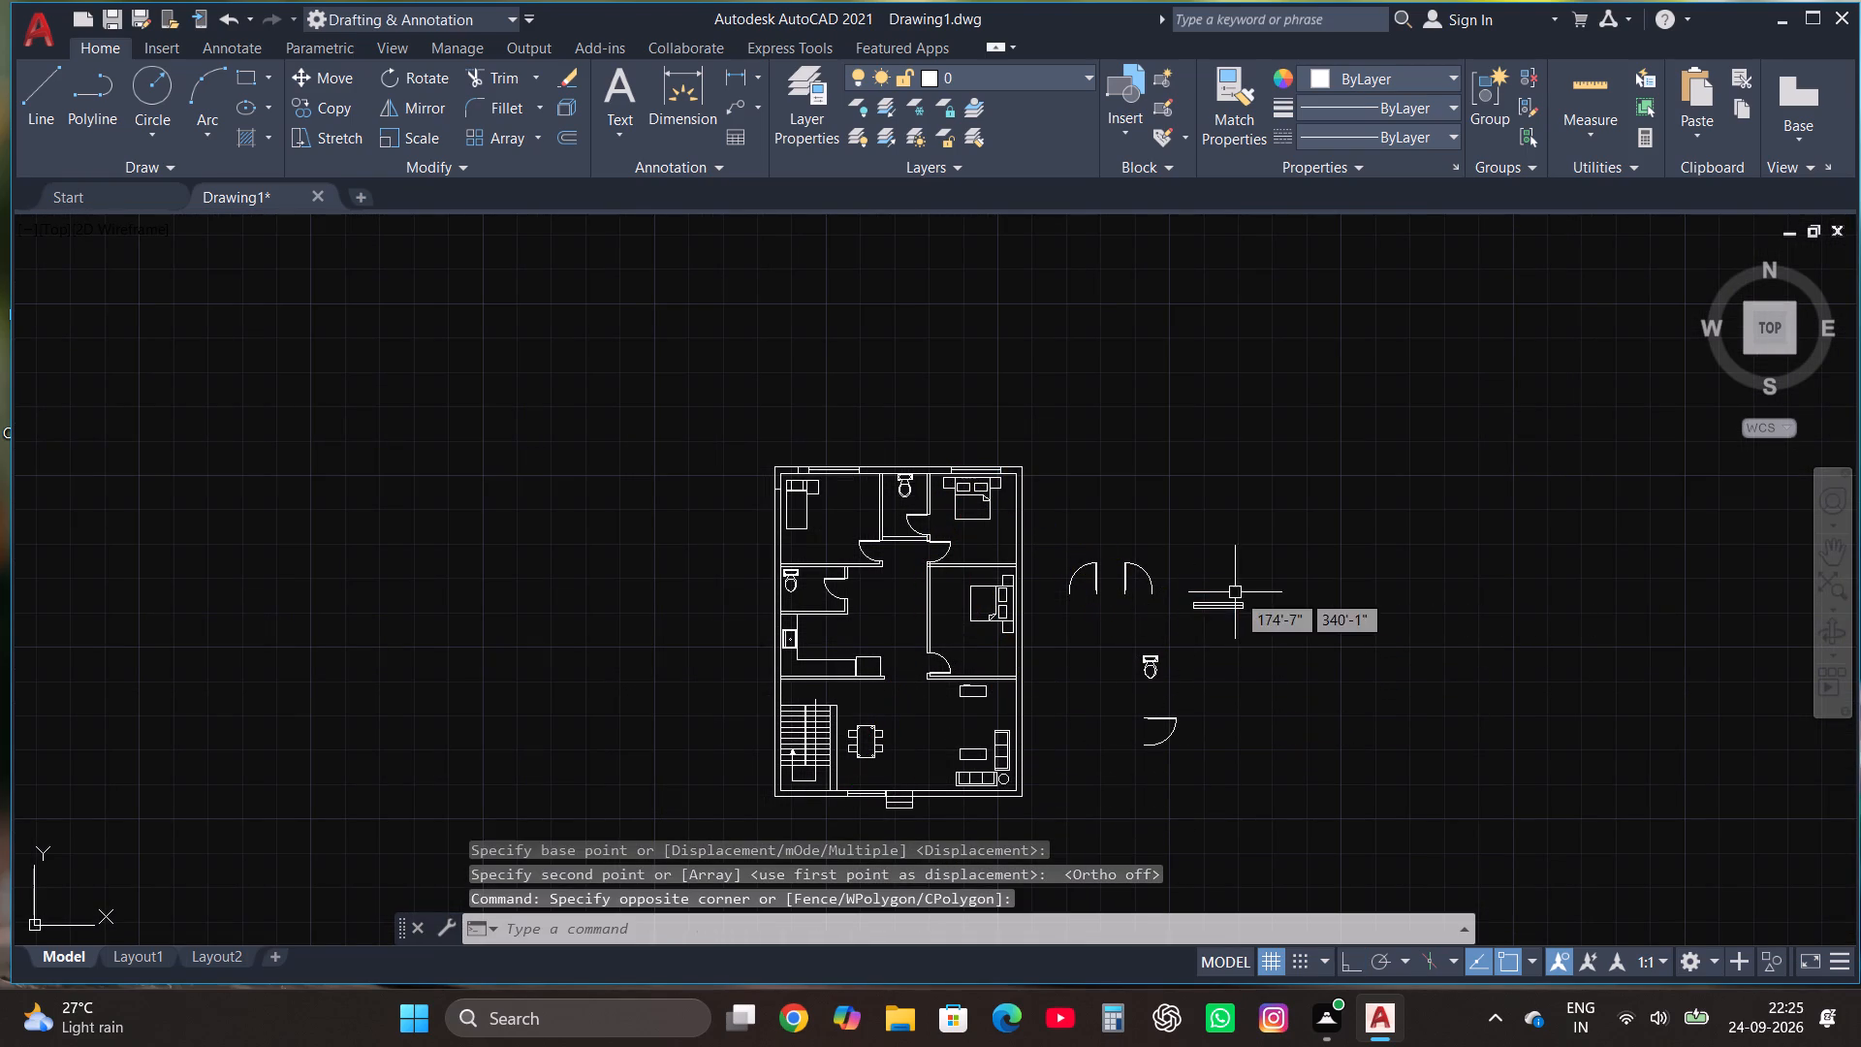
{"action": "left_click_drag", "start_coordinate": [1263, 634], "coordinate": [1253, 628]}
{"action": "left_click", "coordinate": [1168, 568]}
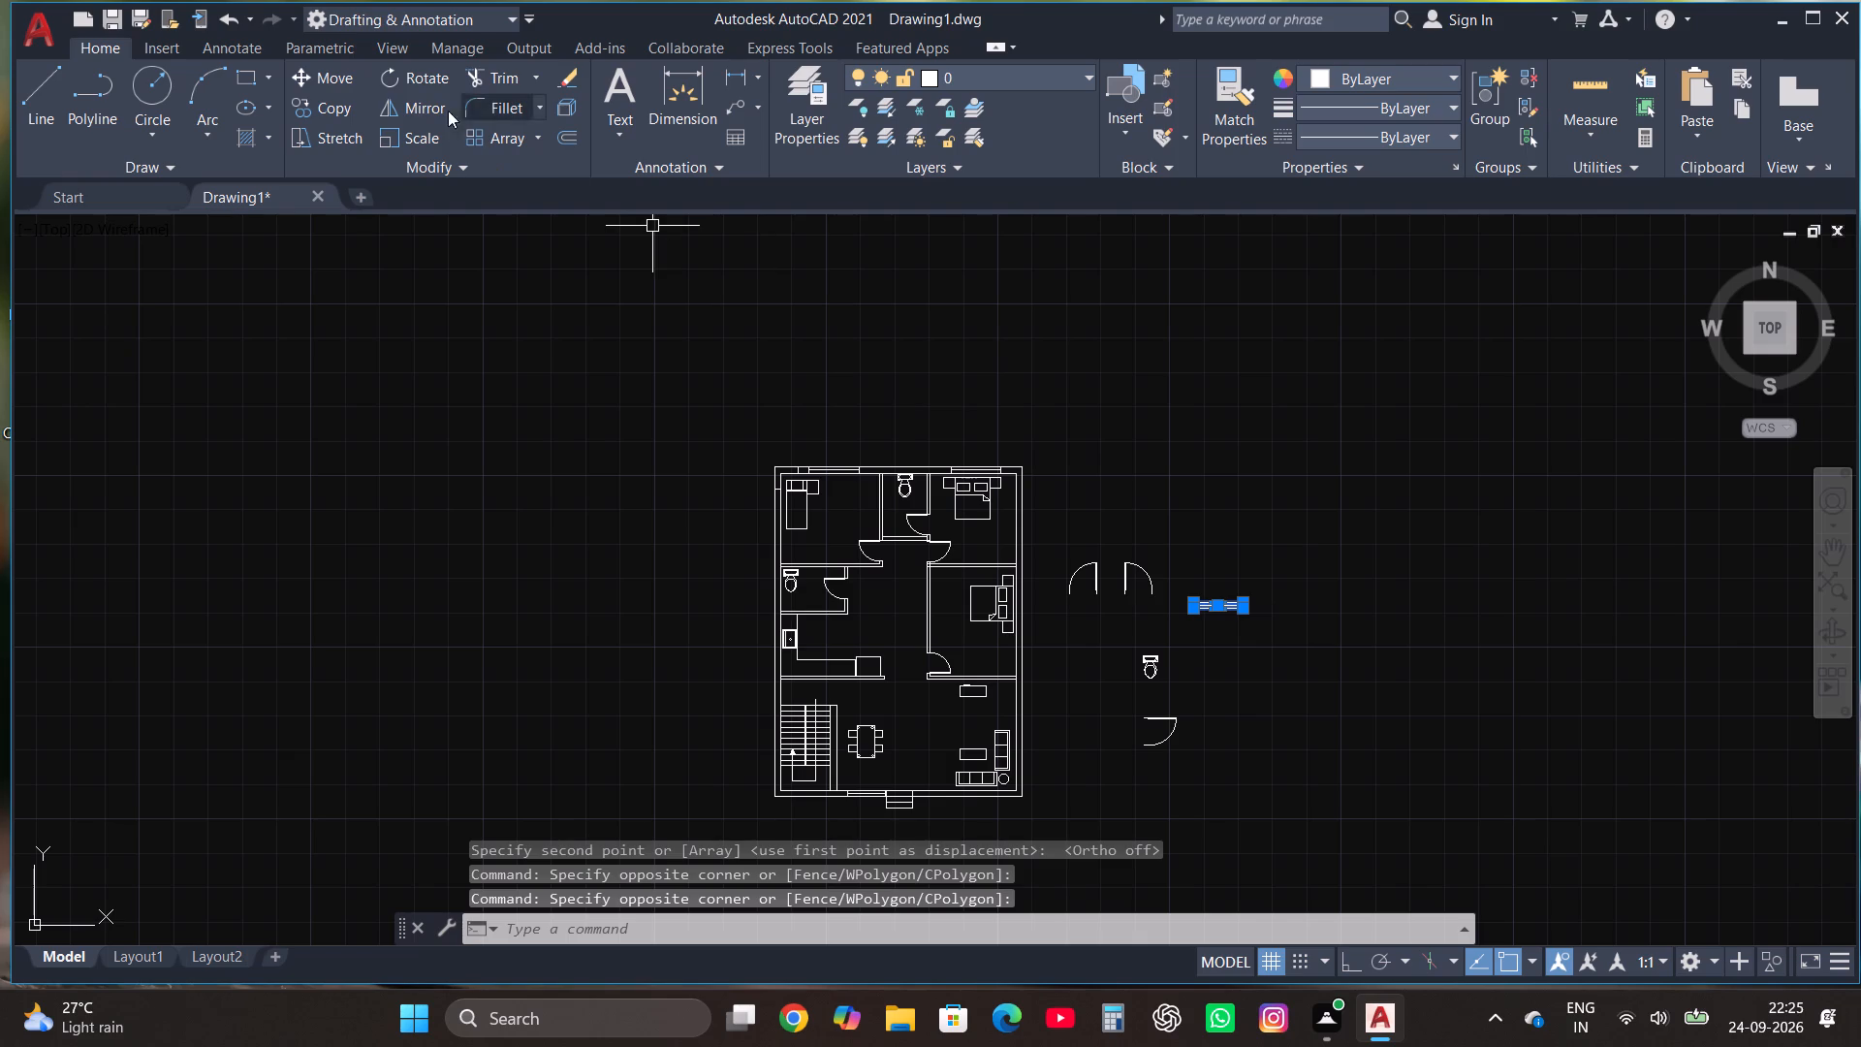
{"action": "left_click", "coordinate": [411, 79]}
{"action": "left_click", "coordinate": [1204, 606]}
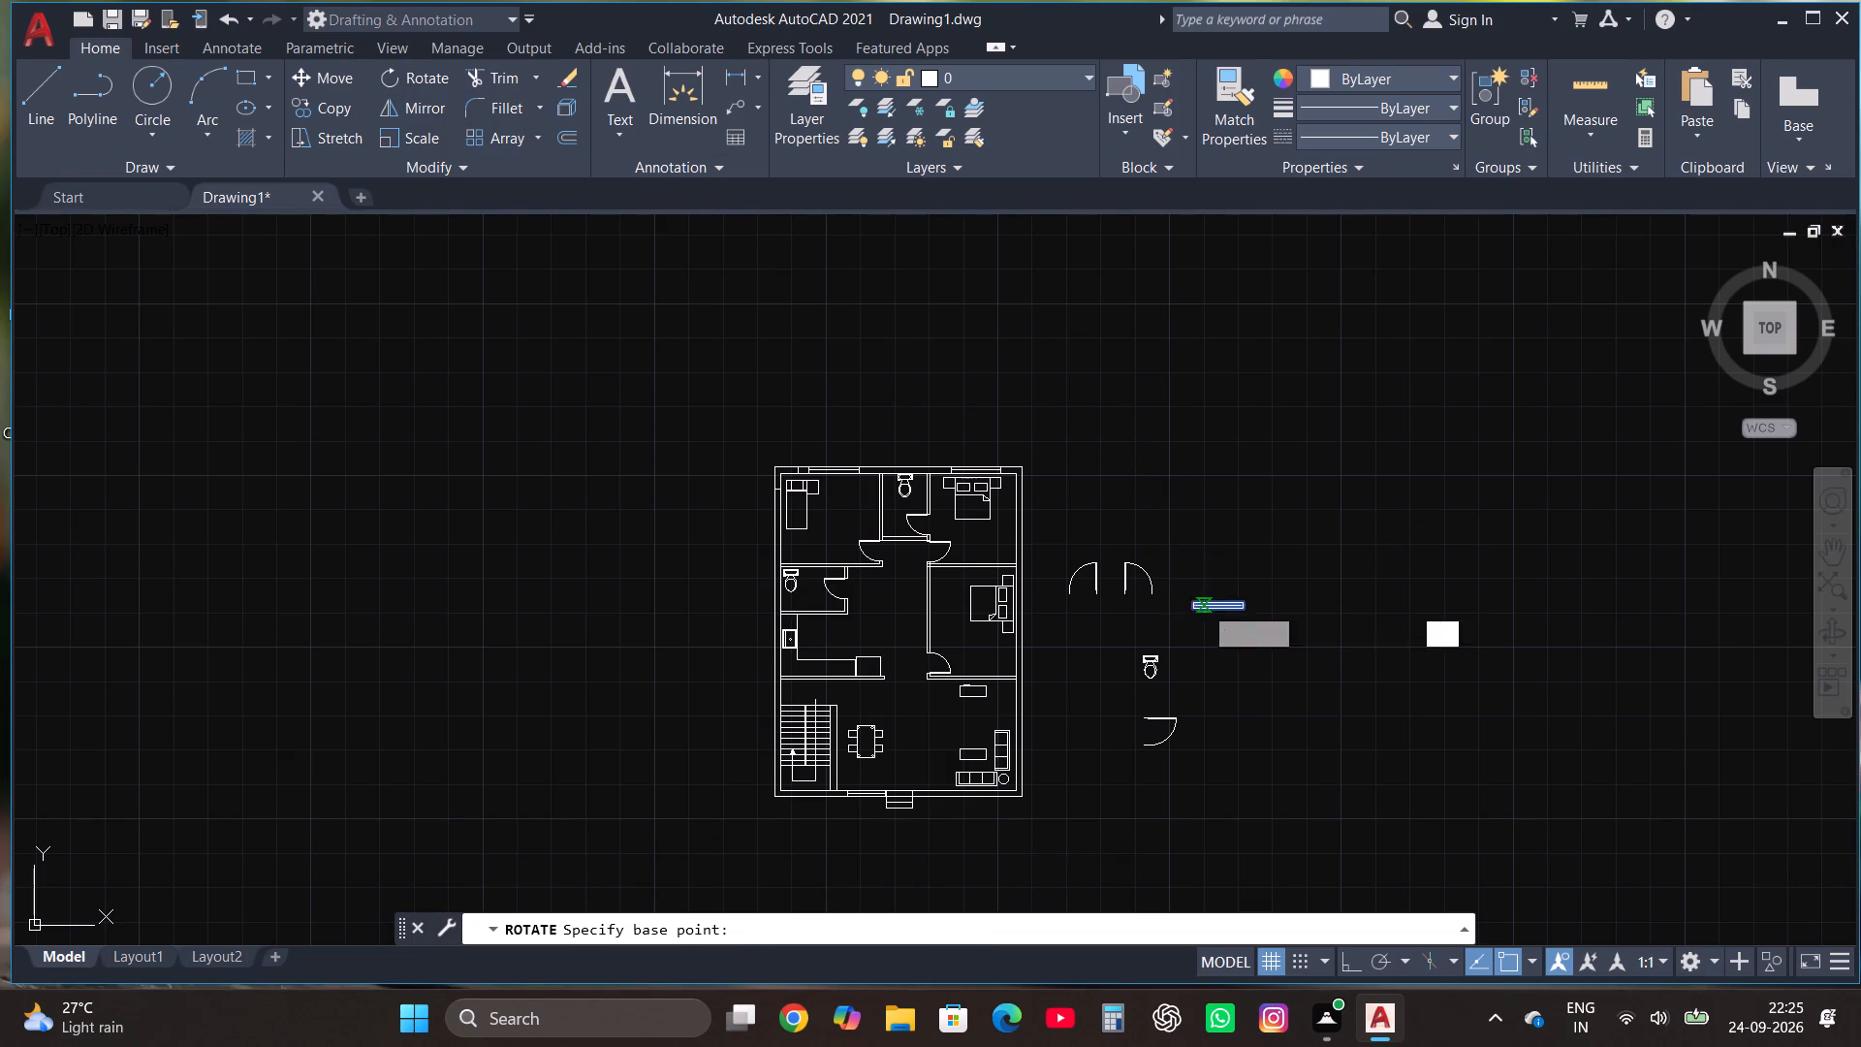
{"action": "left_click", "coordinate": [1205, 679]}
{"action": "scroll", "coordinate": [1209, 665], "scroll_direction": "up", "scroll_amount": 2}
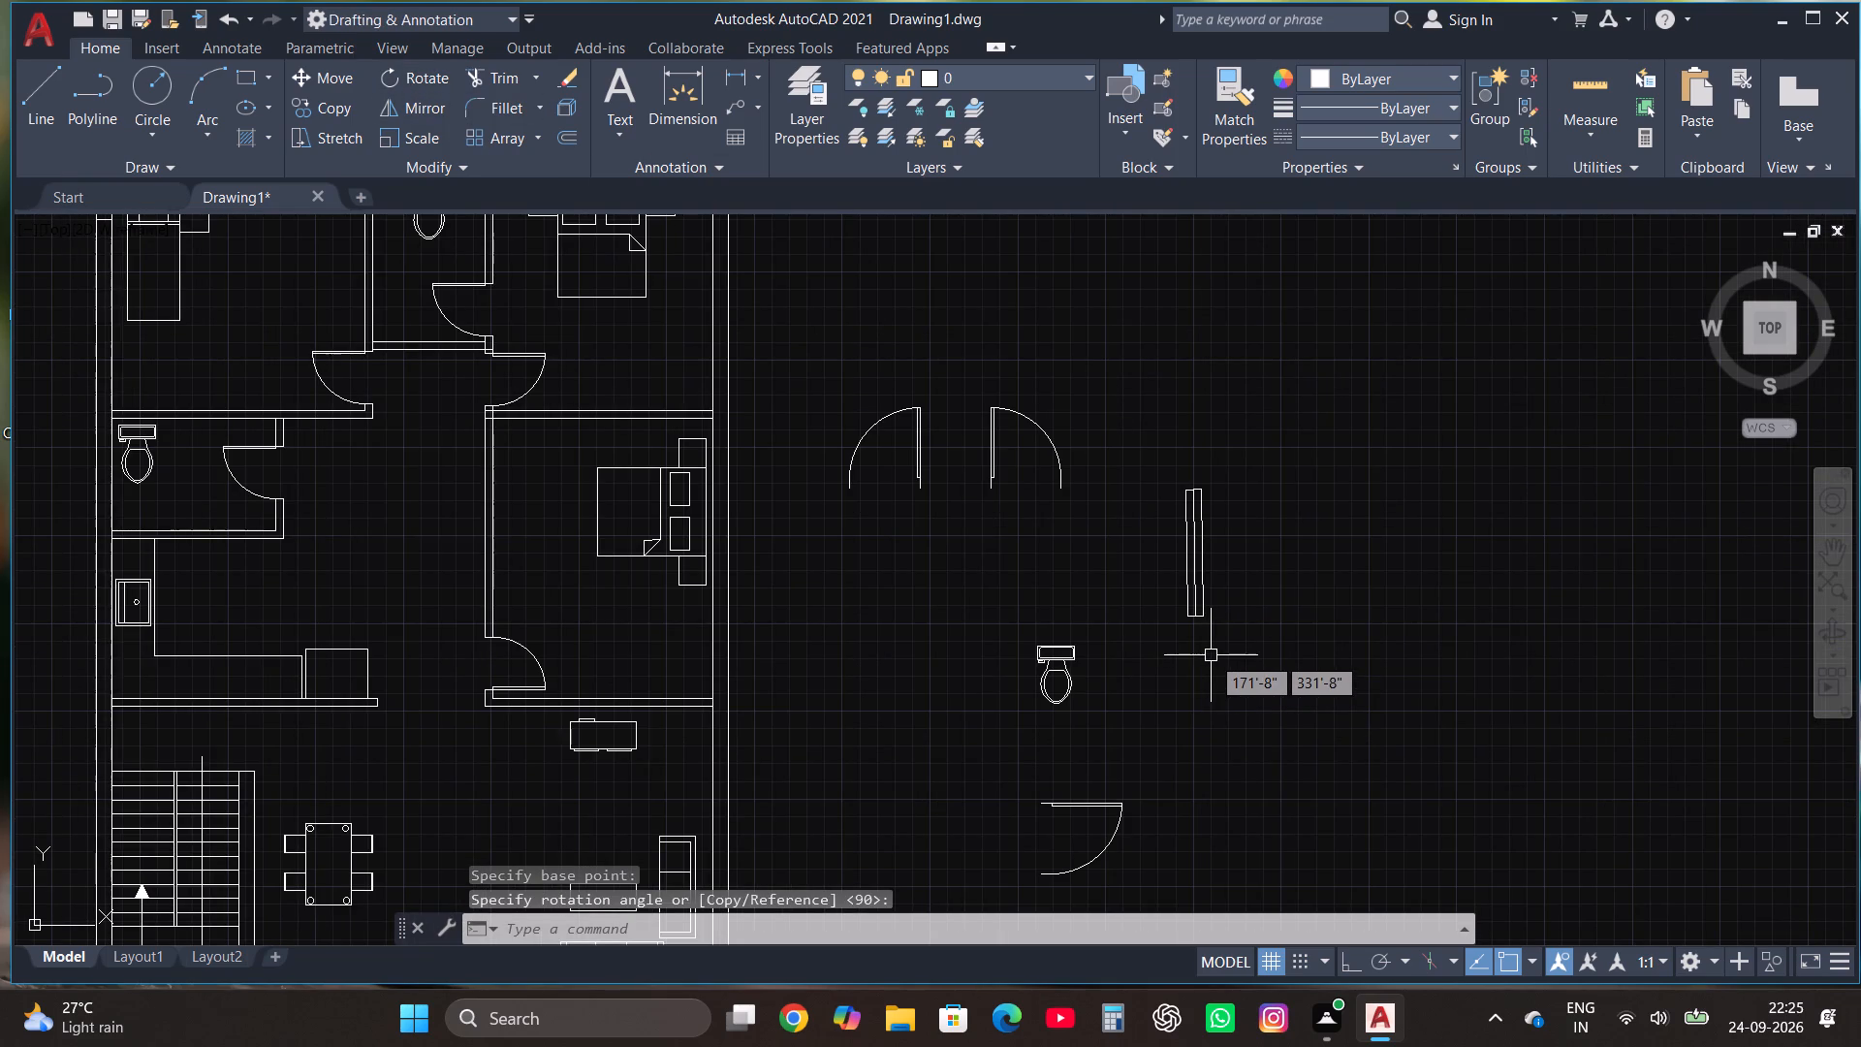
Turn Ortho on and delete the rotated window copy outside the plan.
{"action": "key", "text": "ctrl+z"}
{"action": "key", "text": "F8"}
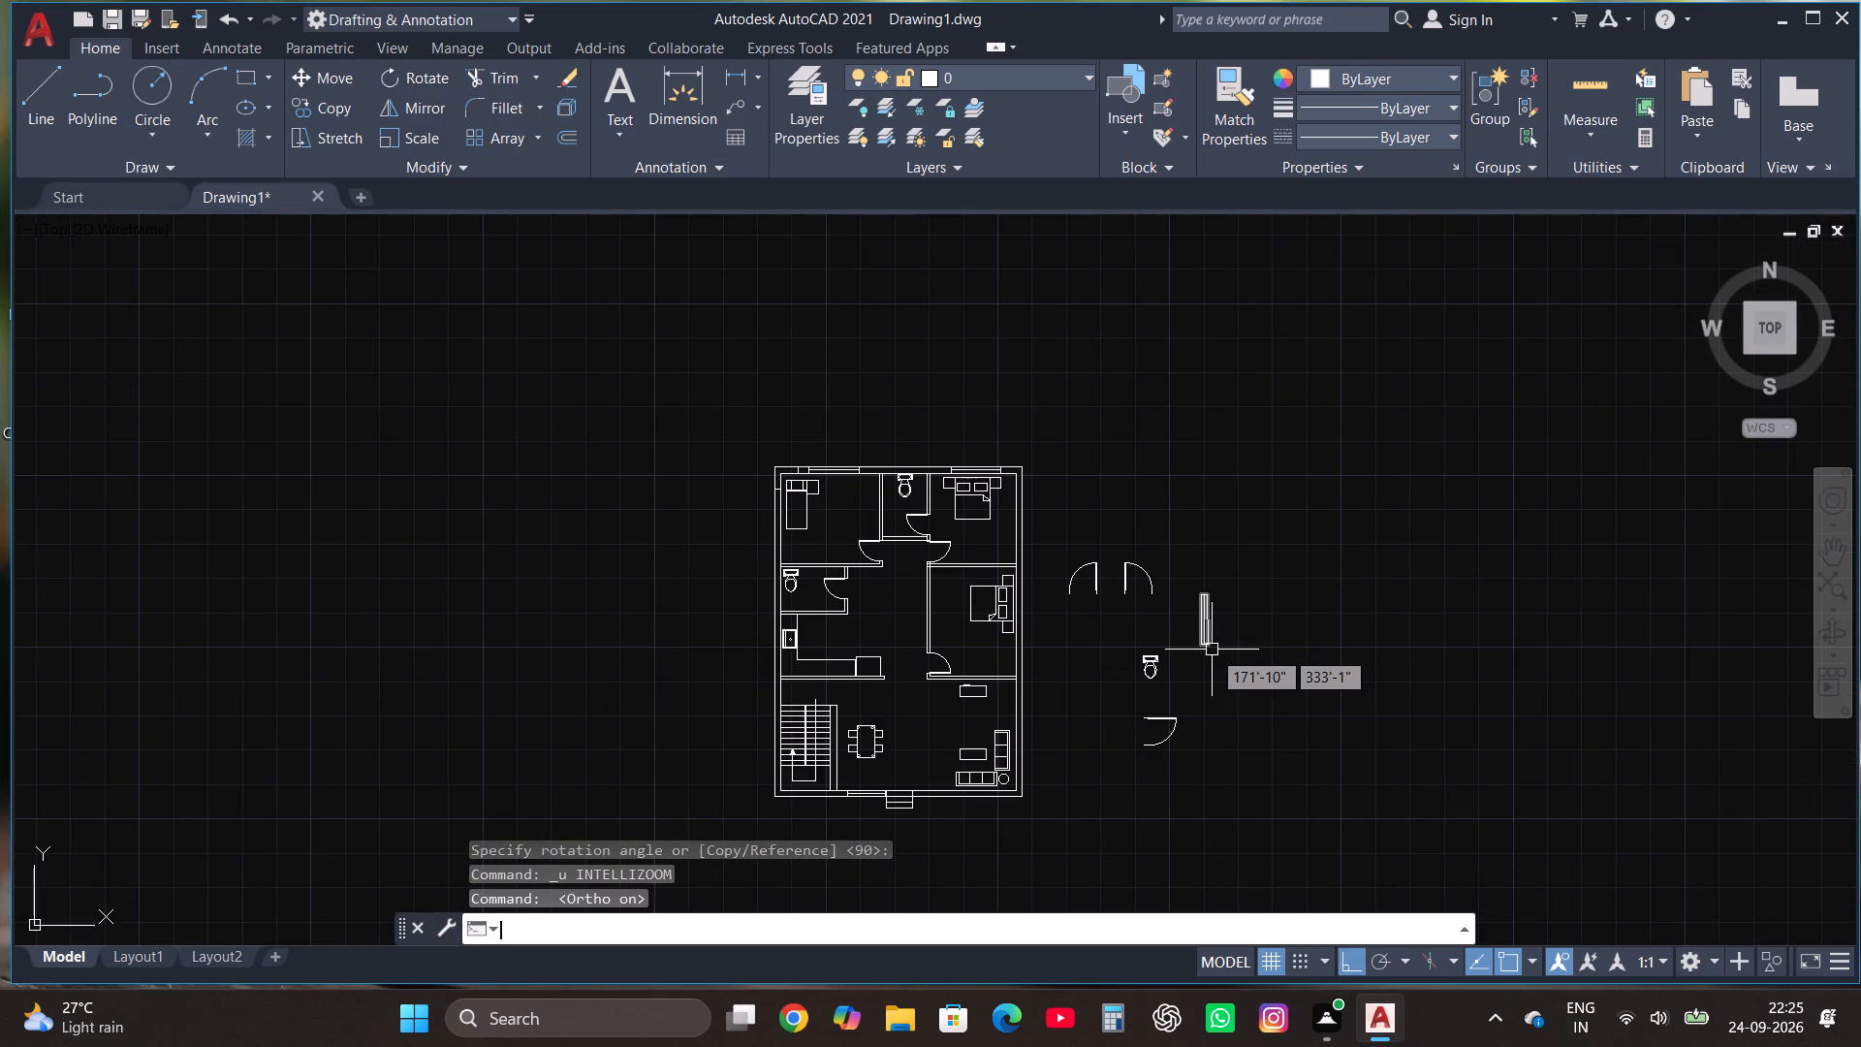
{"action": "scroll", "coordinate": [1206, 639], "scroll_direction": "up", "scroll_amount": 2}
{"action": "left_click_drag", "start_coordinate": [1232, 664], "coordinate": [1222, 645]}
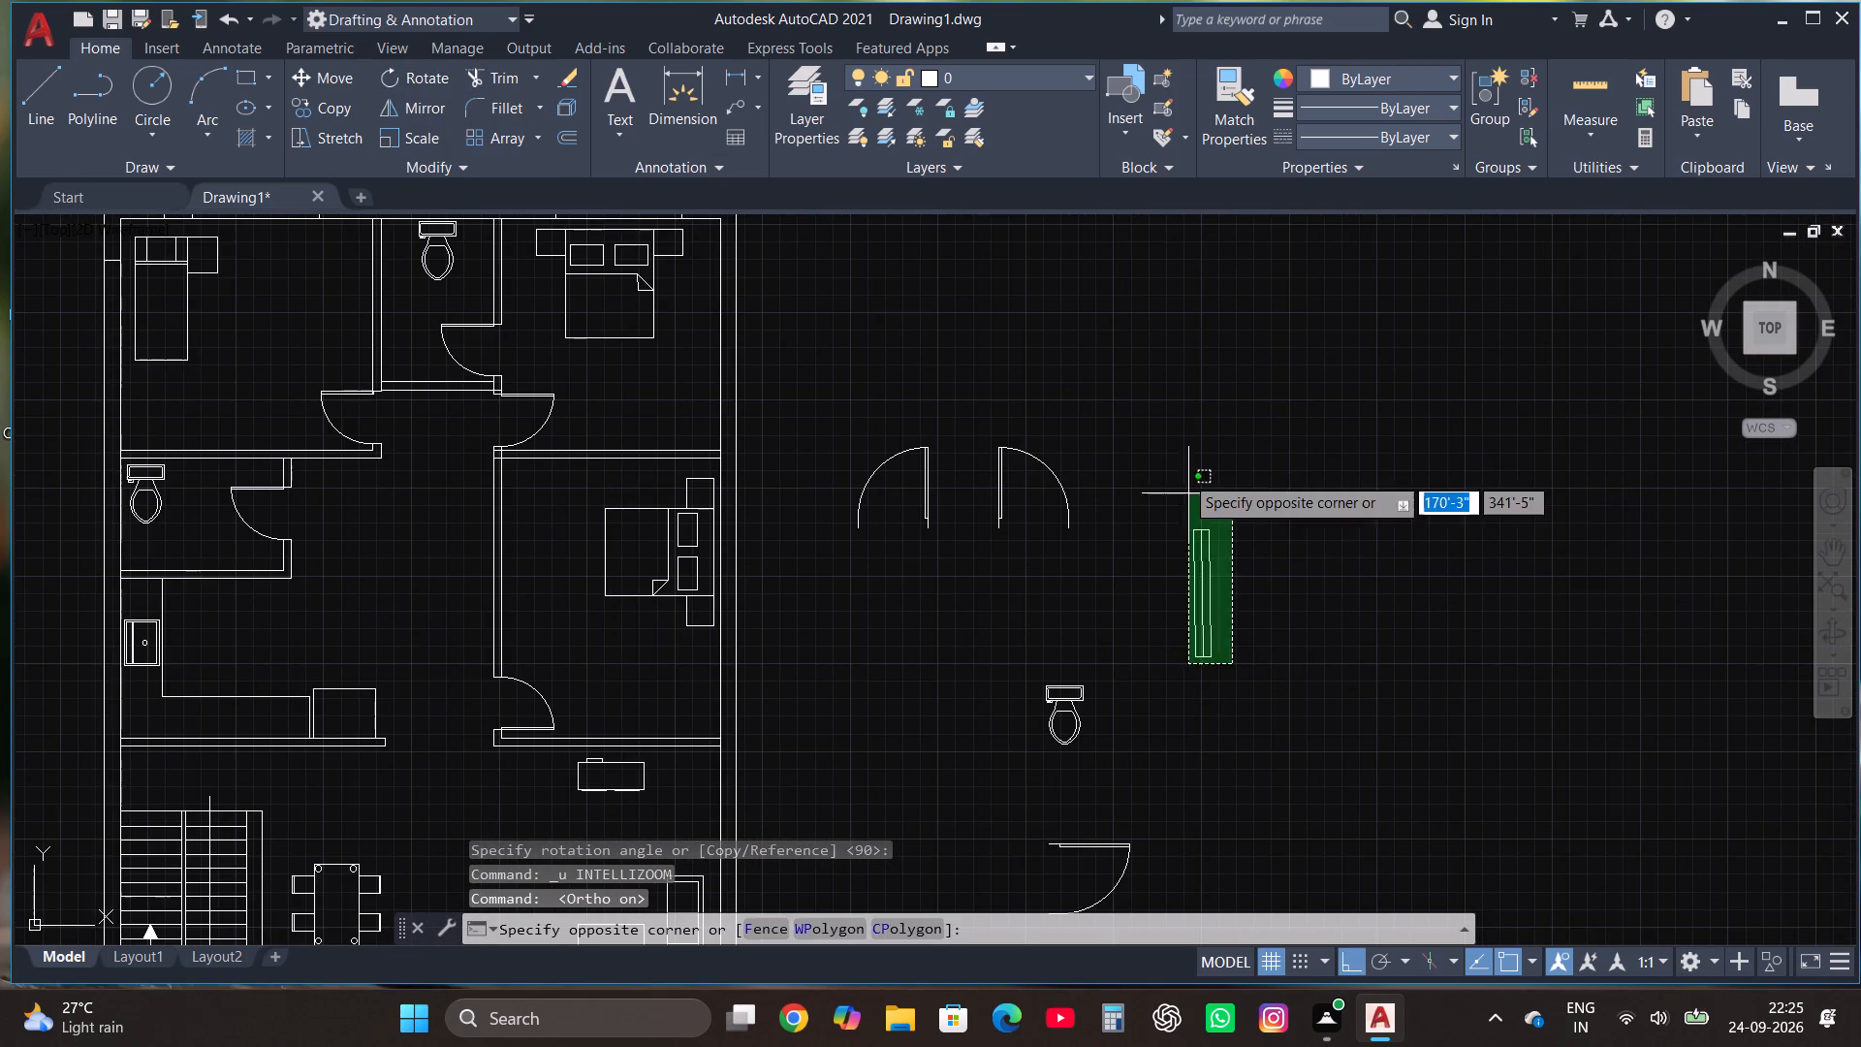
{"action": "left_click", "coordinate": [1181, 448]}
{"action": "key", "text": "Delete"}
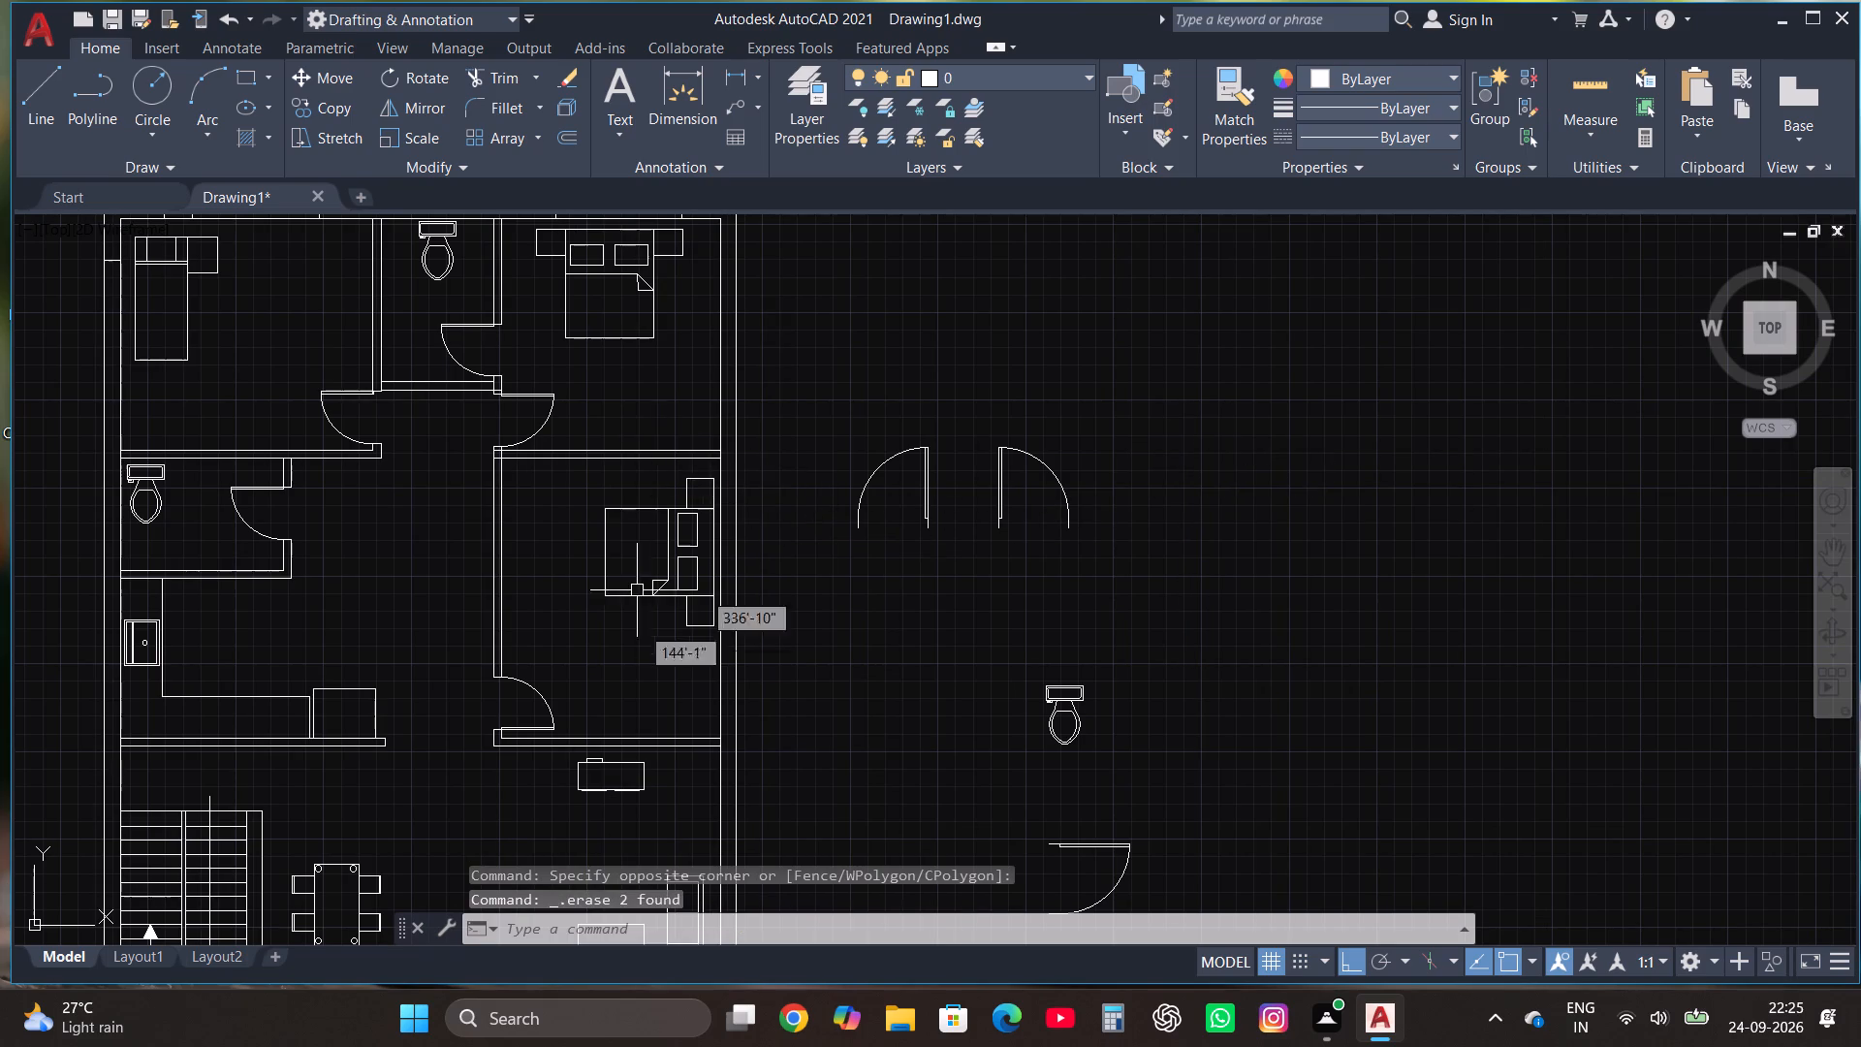
Copy the upper-right bedroom's window horizontally to the empty space right of the plan with Ortho on.
{"action": "scroll", "coordinate": [657, 683], "scroll_direction": "down", "scroll_amount": 2}
{"action": "scroll", "coordinate": [593, 475], "scroll_direction": "up", "scroll_amount": 3}
{"action": "scroll", "coordinate": [705, 543], "scroll_direction": "up", "scroll_amount": 2}
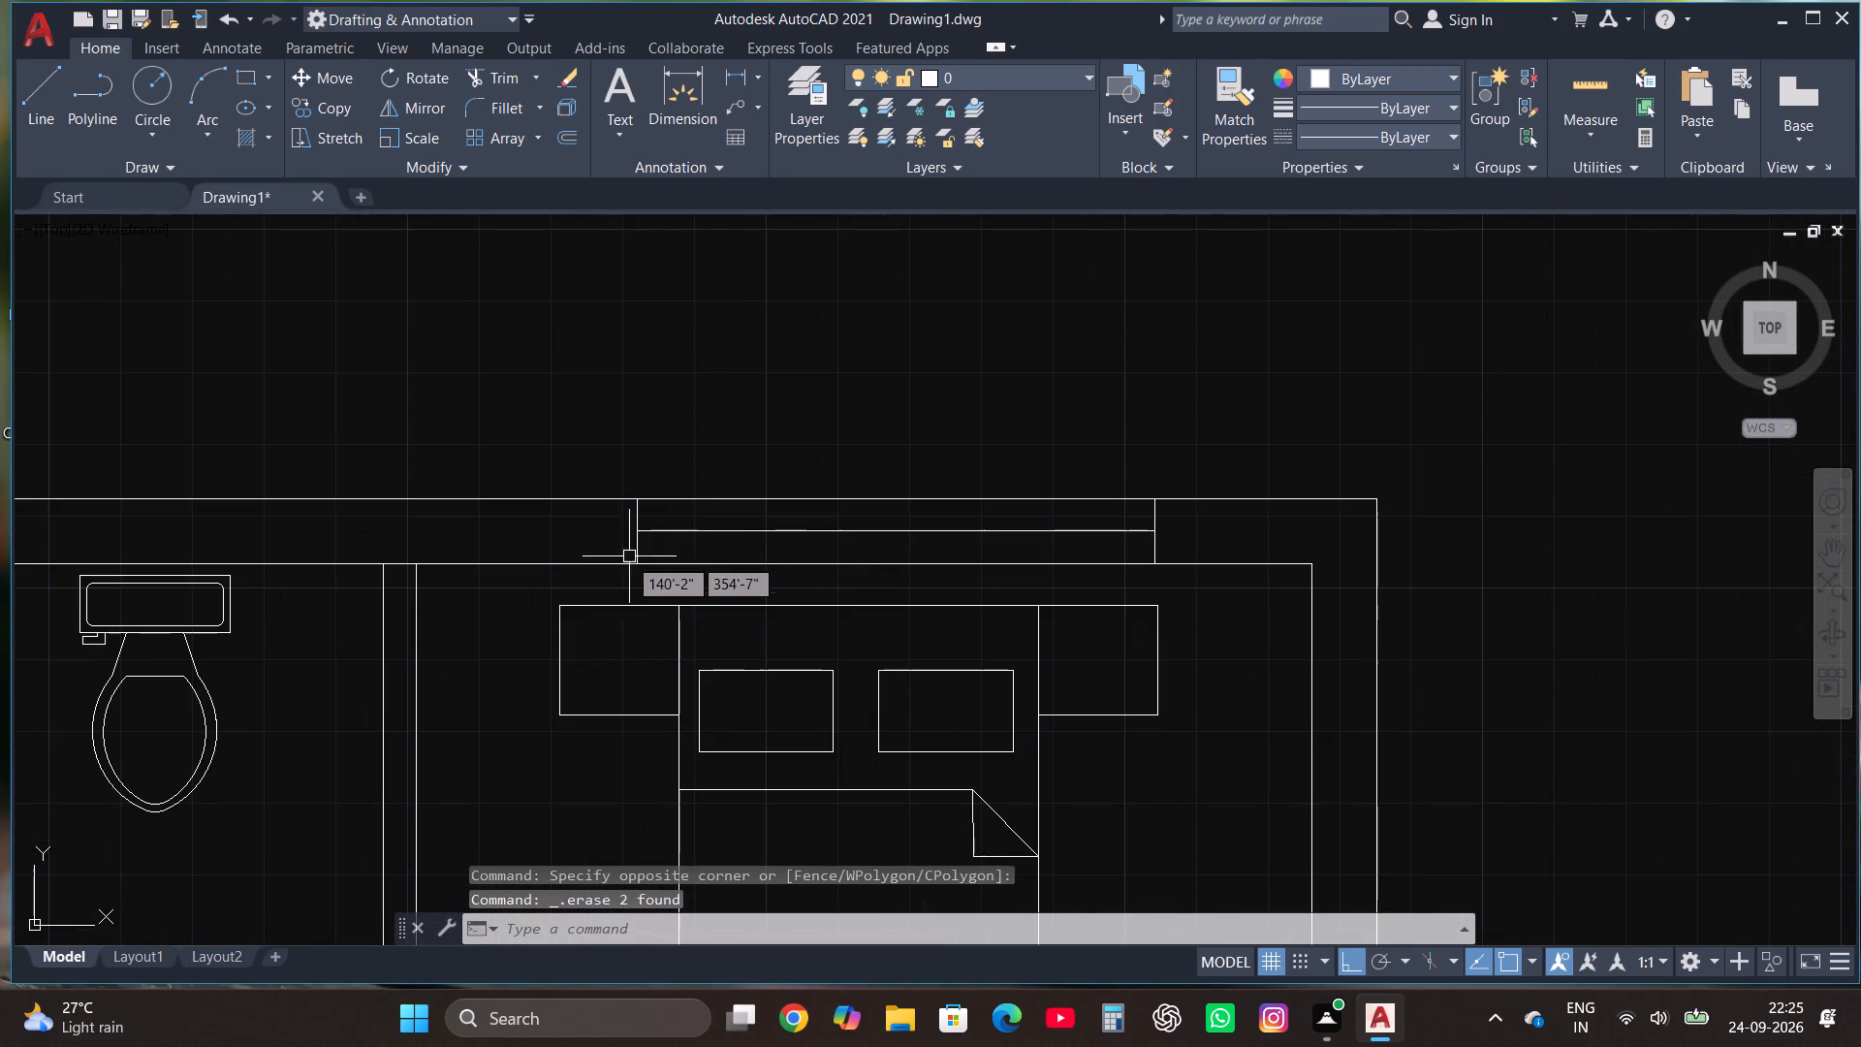
{"action": "left_click", "coordinate": [608, 578]}
{"action": "left_click", "coordinate": [1170, 431]}
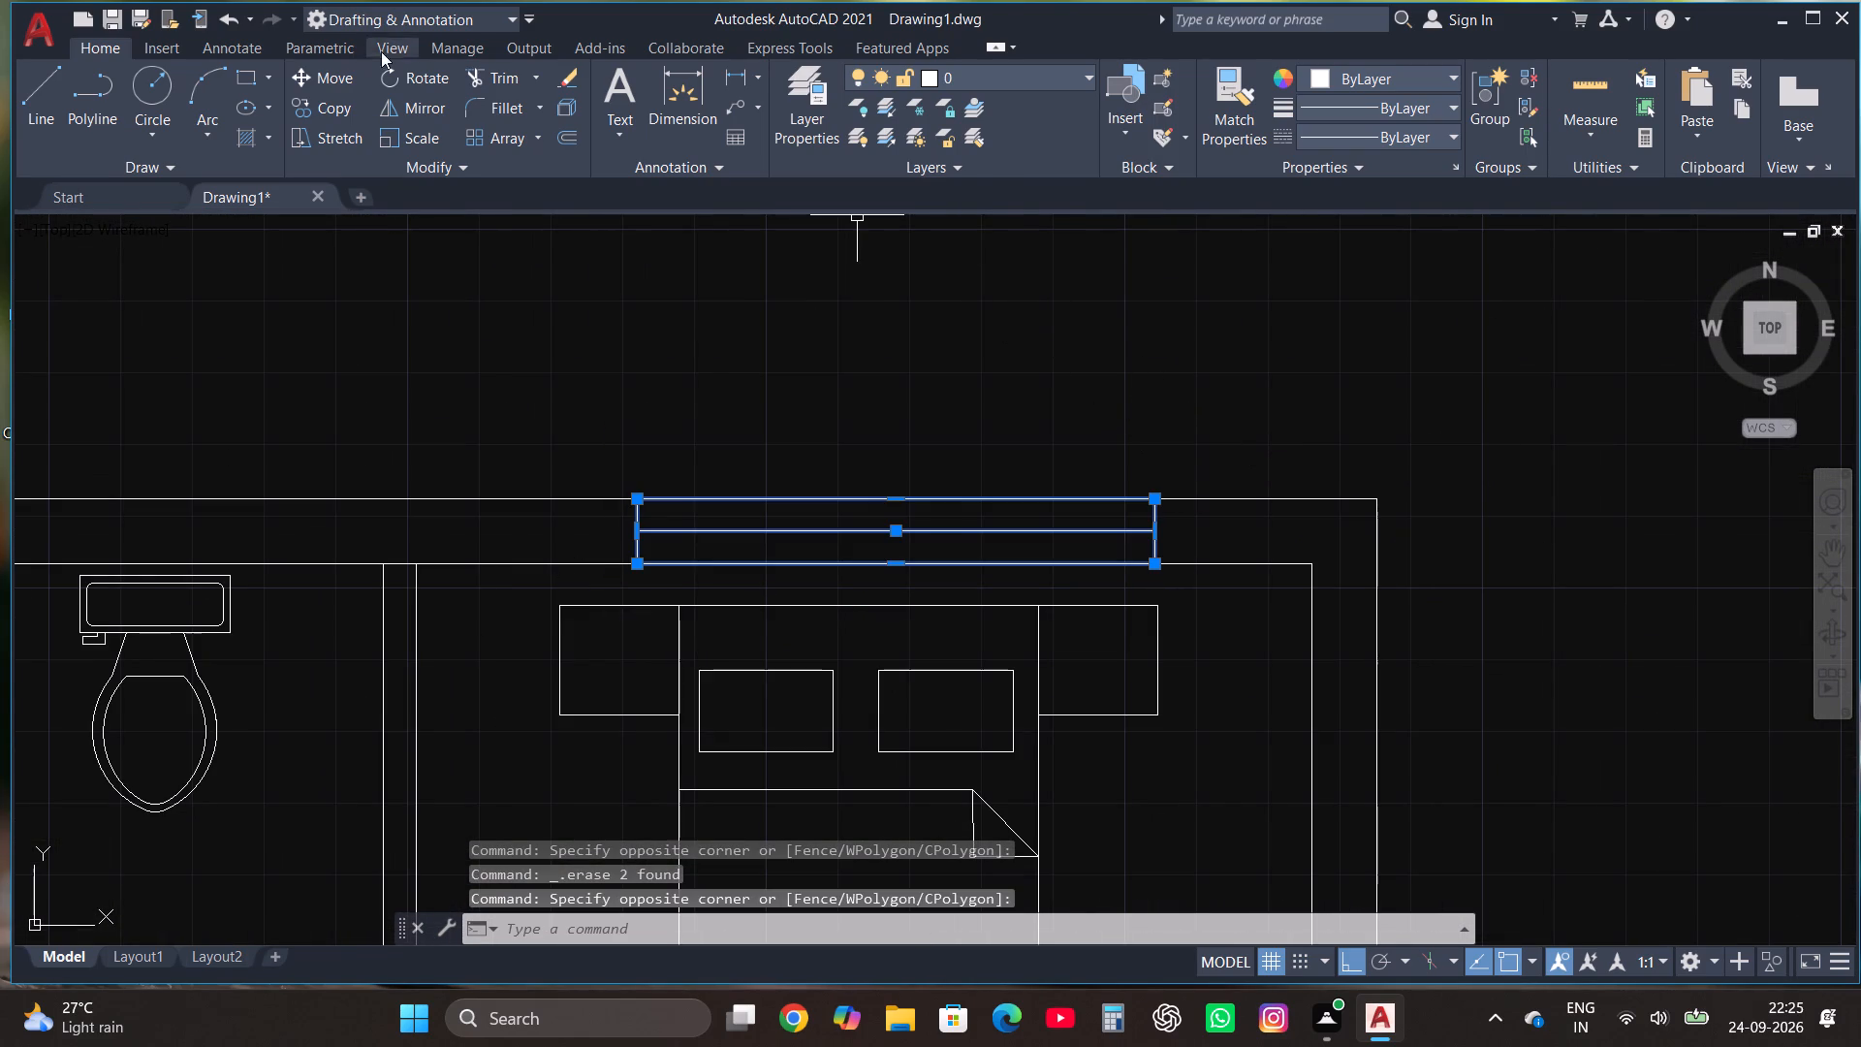
{"action": "left_click", "coordinate": [331, 107]}
{"action": "left_click", "coordinate": [746, 518]}
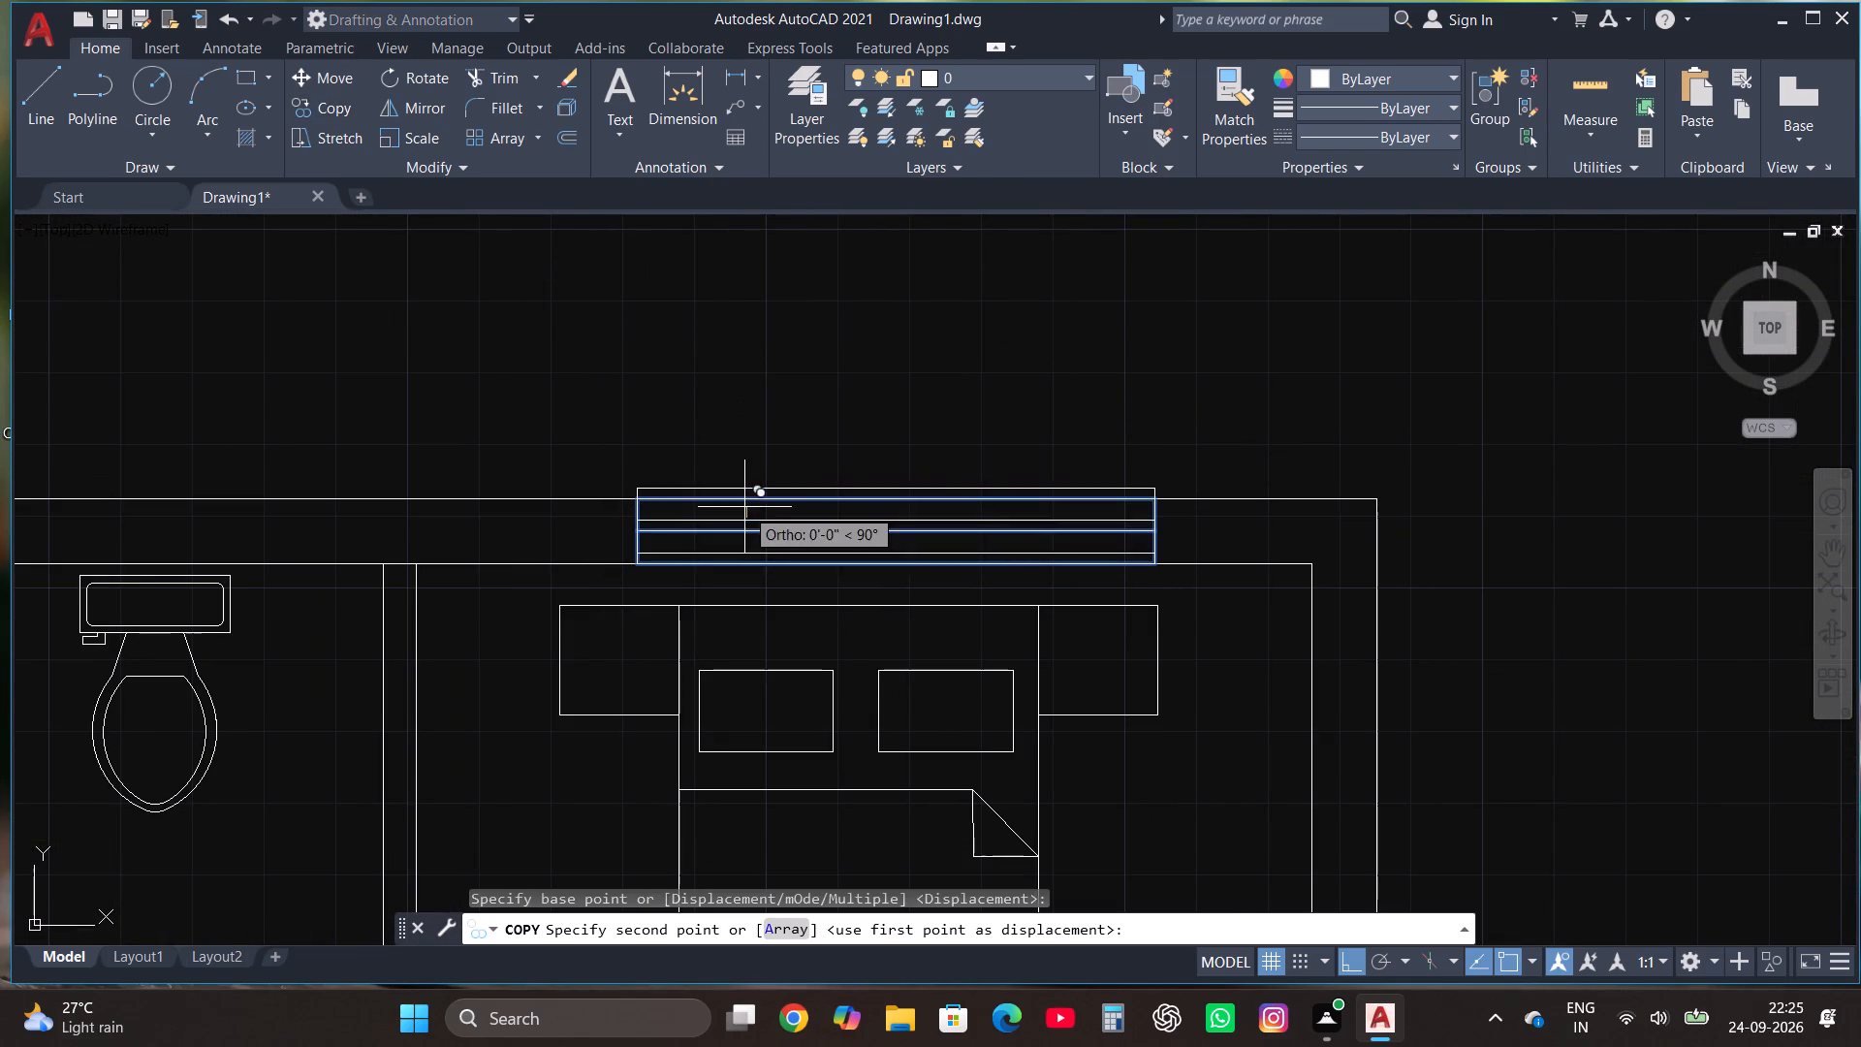
{"action": "scroll", "coordinate": [746, 515], "scroll_direction": "down", "scroll_amount": 2}
{"action": "left_click", "coordinate": [1181, 533]}
Rotate the window copy outside the plan to an exactly vertical position with Ortho on.
{"action": "left_click", "coordinate": [1331, 565]}
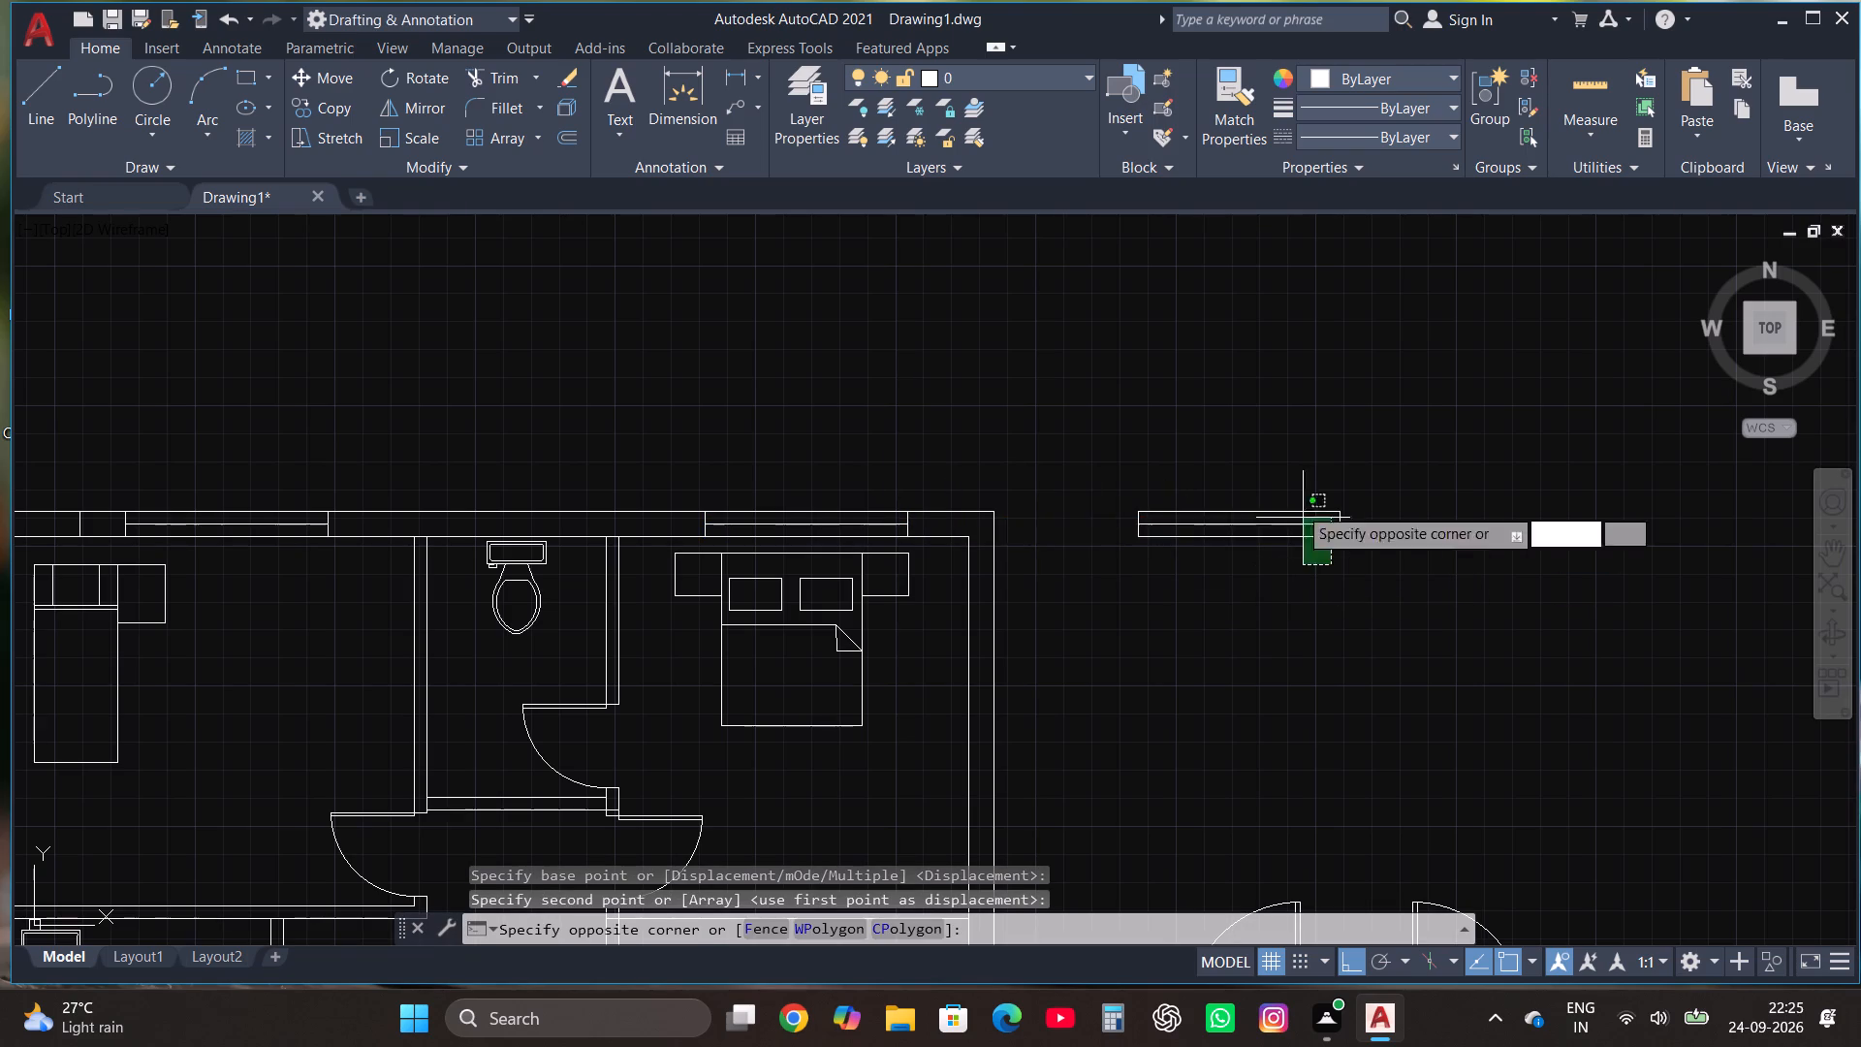
{"action": "left_click", "coordinate": [1054, 444]}
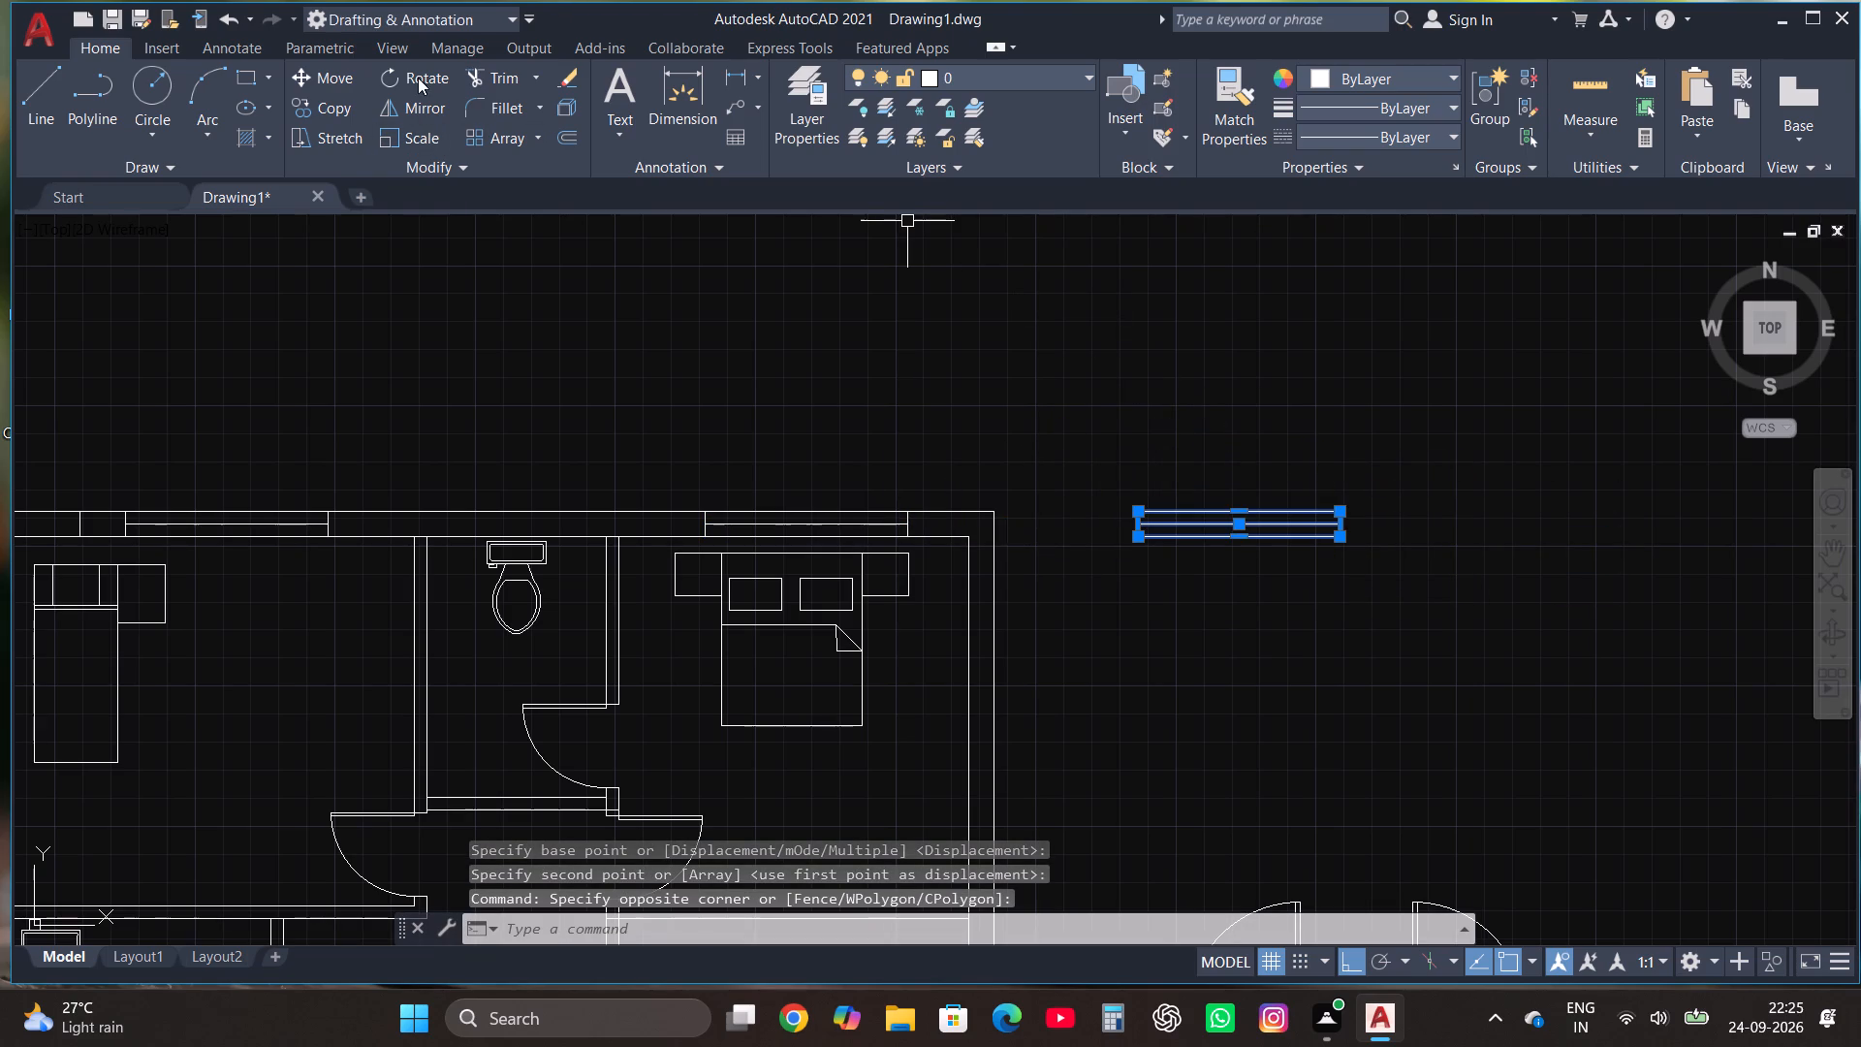
{"action": "left_click", "coordinate": [419, 75]}
{"action": "left_click", "coordinate": [1199, 529]}
{"action": "left_click", "coordinate": [1200, 644]}
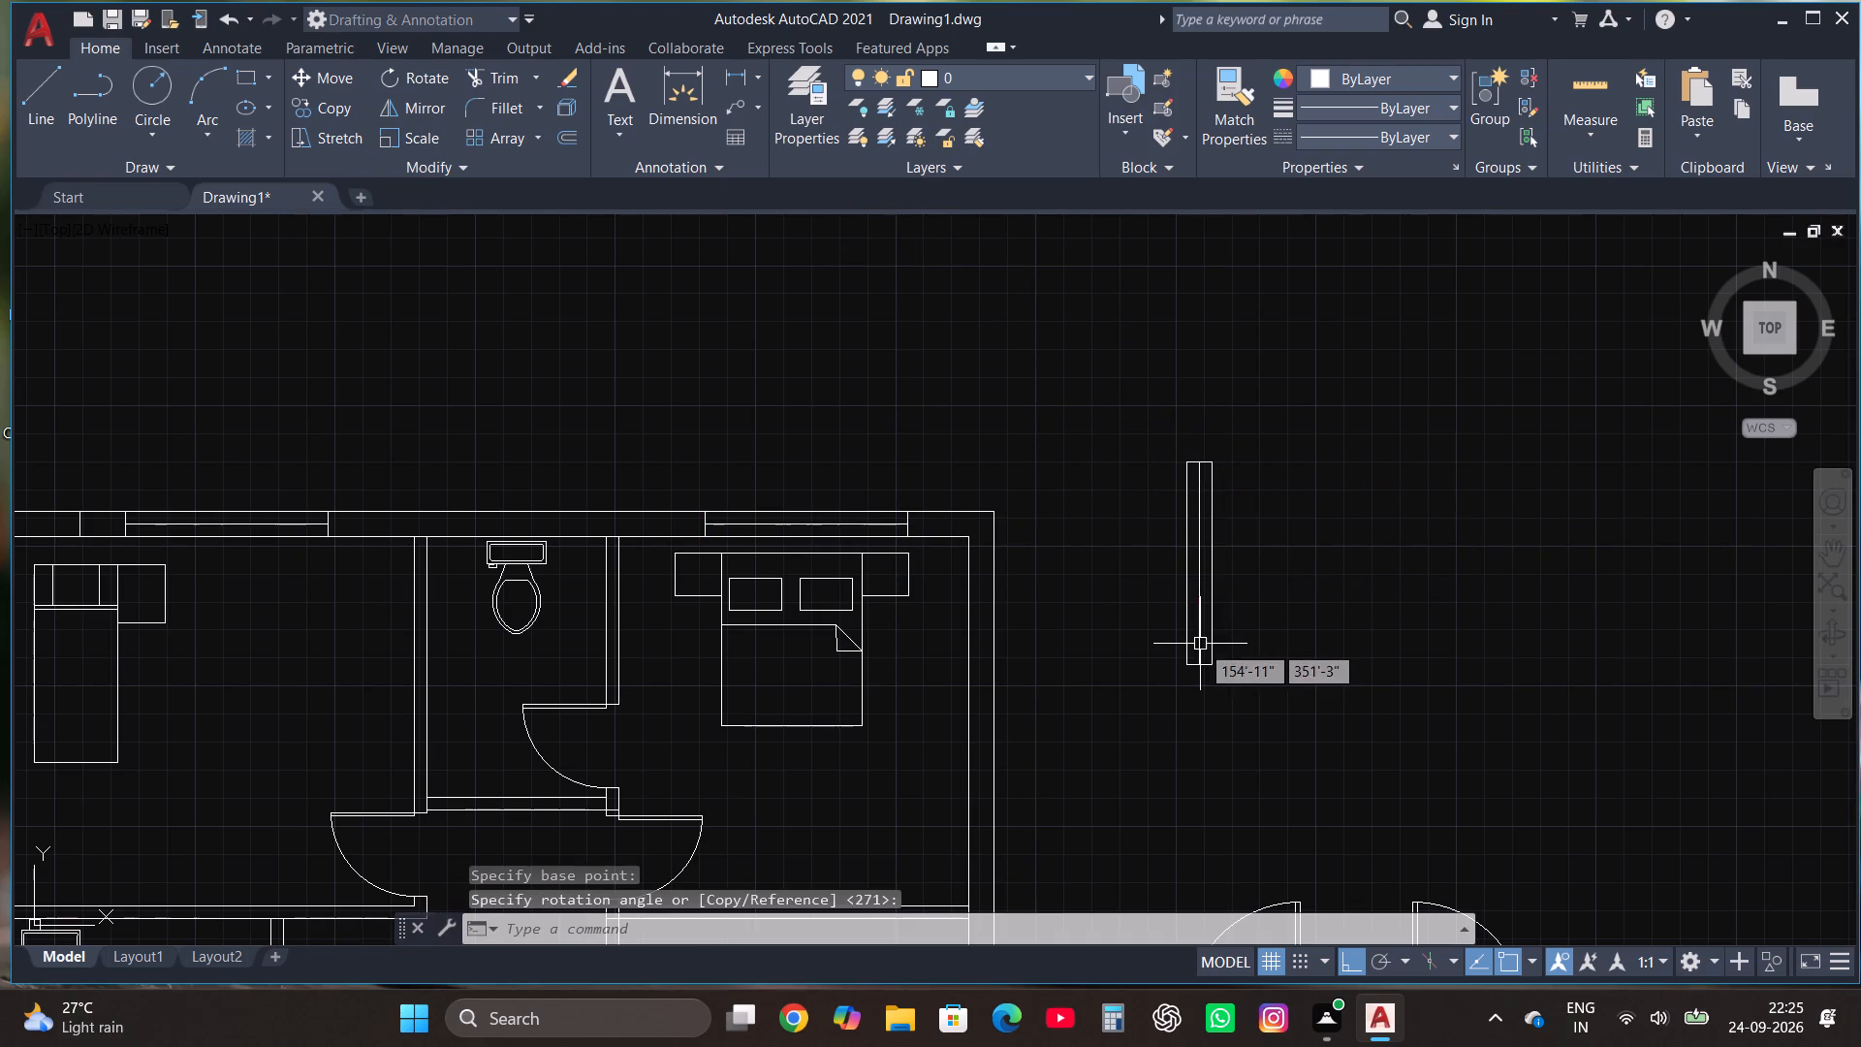
Copy the vertical window with Ortho off into the right outer wall beside the middle-right bedroom's bed.
{"action": "left_click_drag", "start_coordinate": [1289, 713], "coordinate": [1281, 704]}
{"action": "left_click", "coordinate": [1144, 427]}
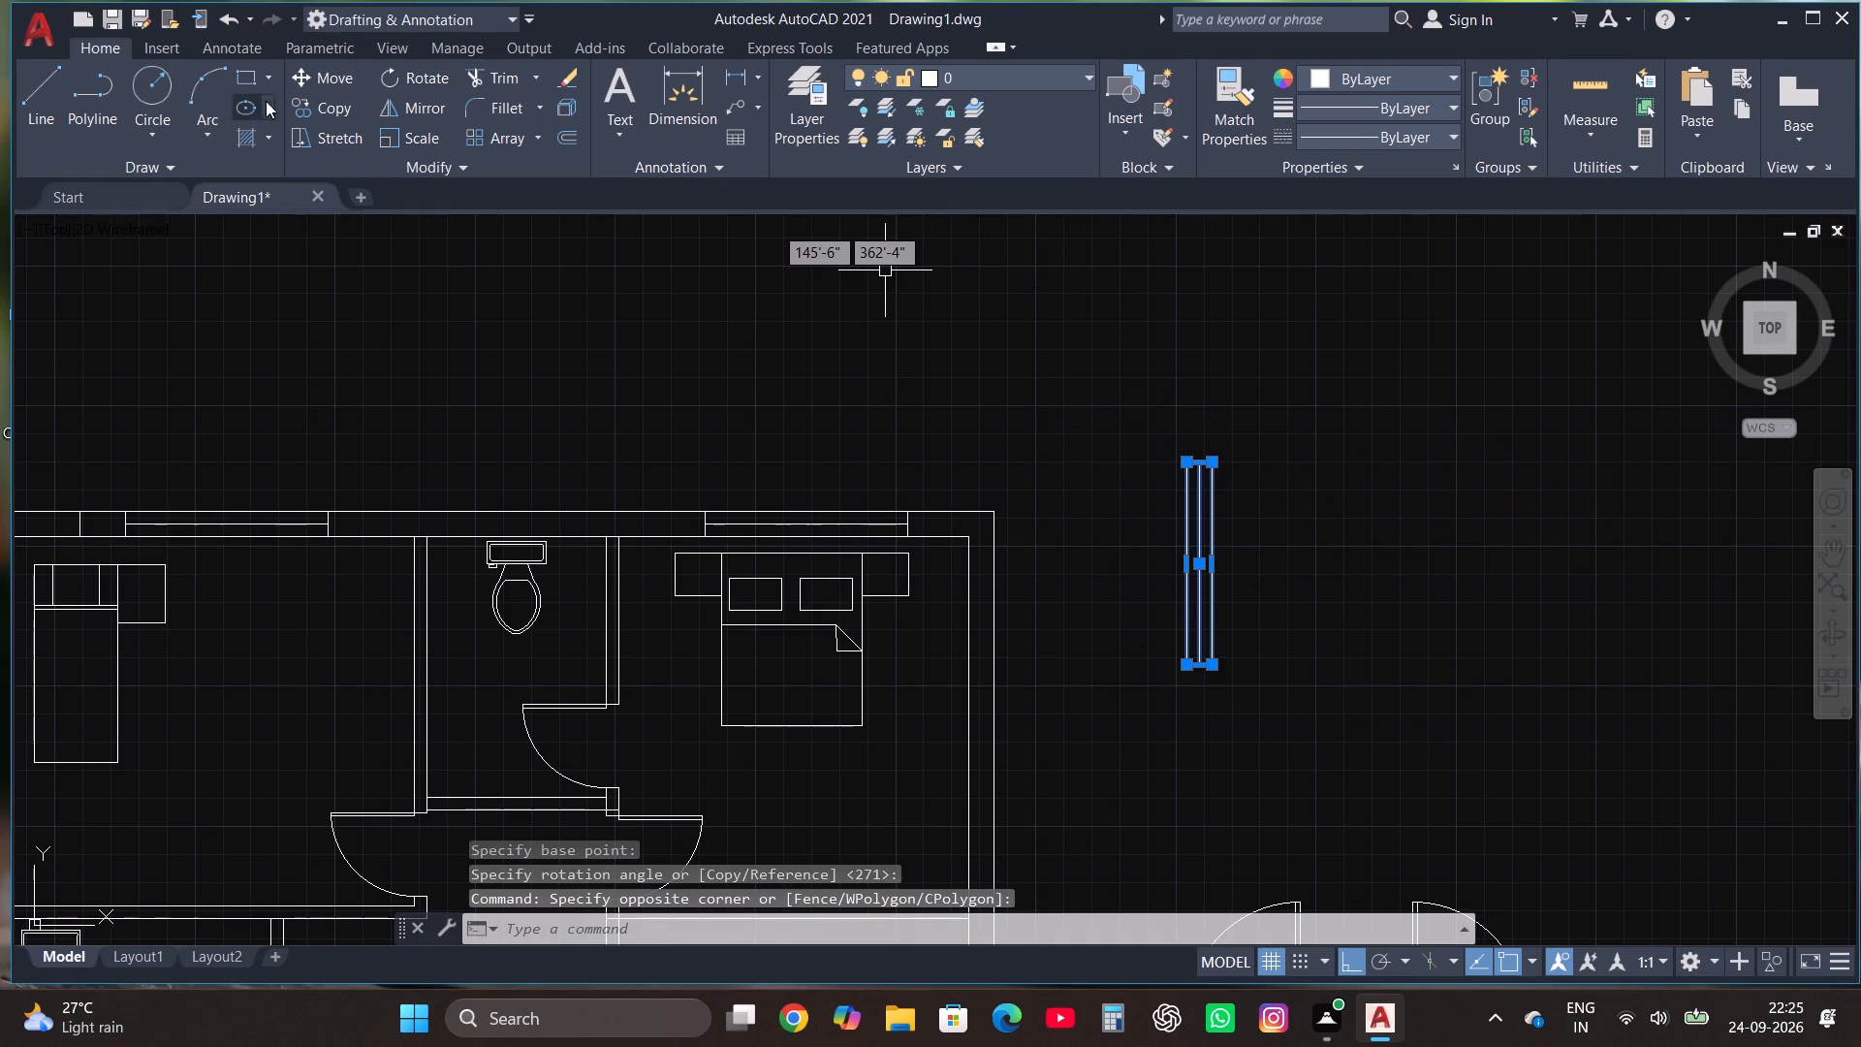
{"action": "left_click", "coordinate": [329, 110]}
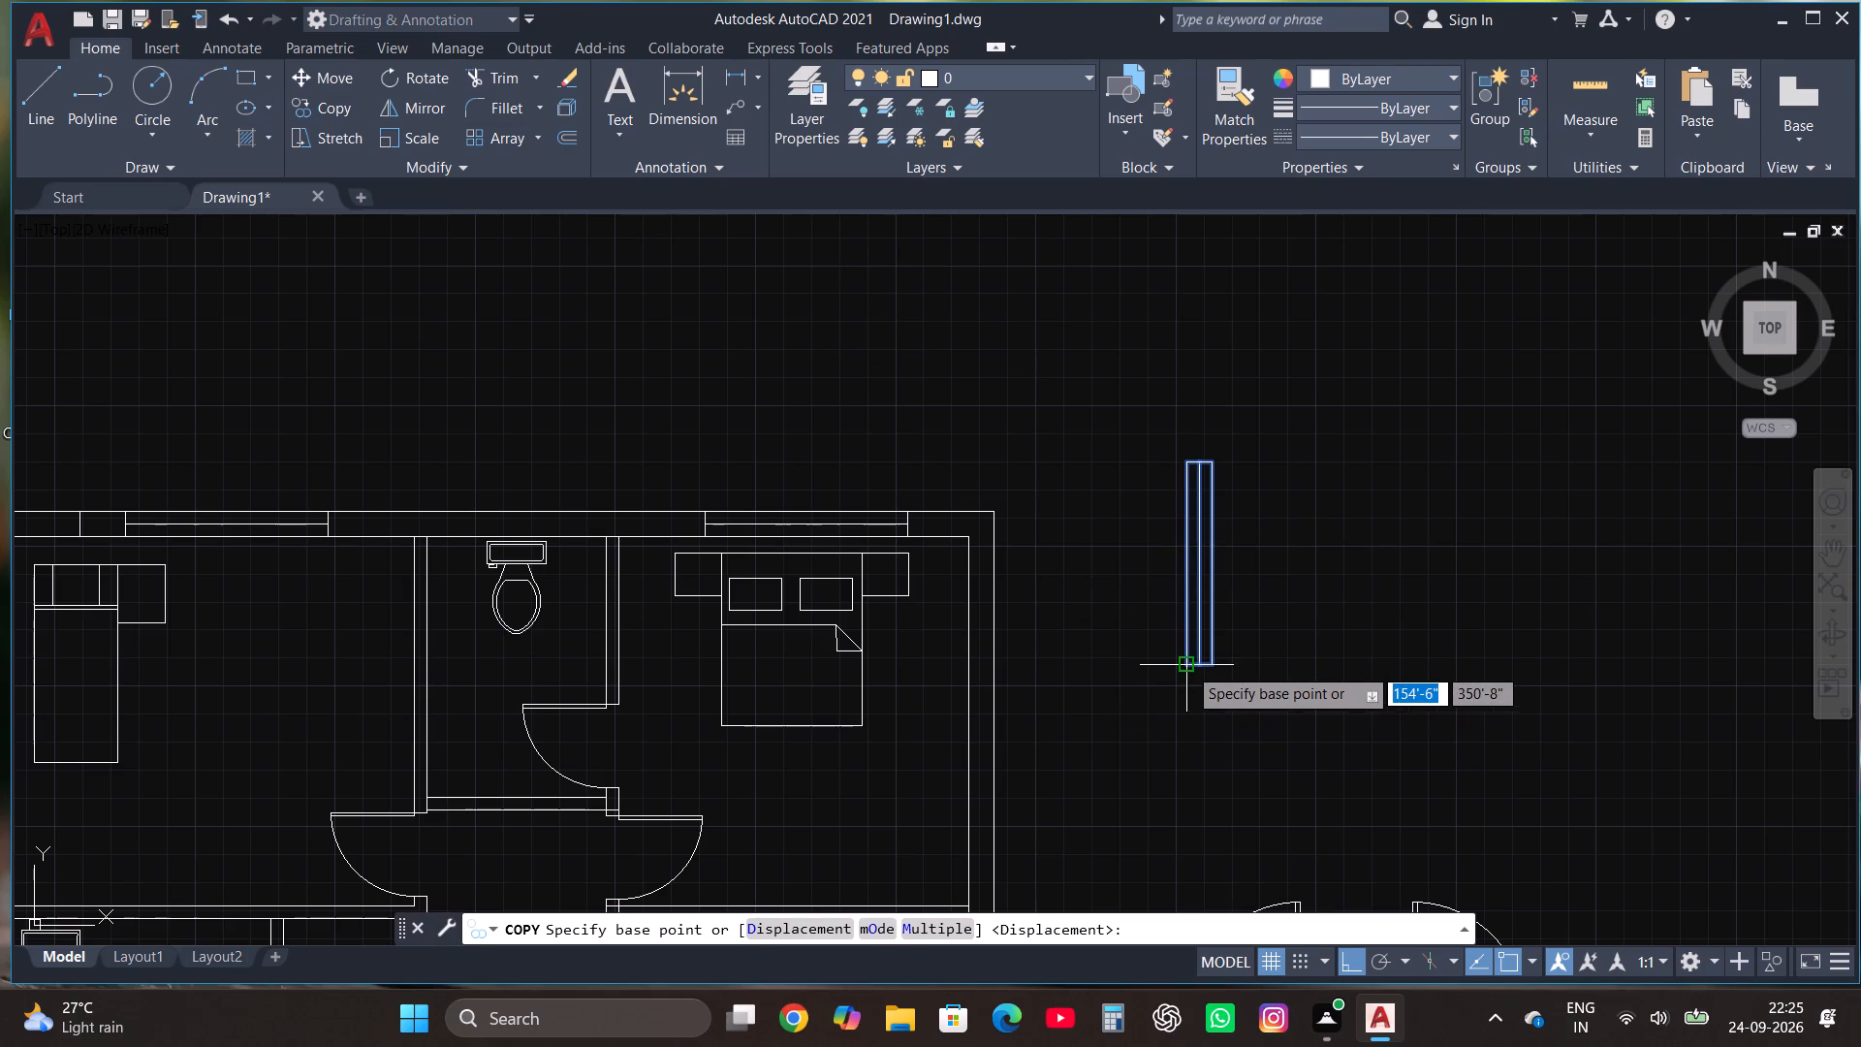
{"action": "left_click", "coordinate": [1187, 666]}
{"action": "scroll", "coordinate": [1160, 569], "scroll_direction": "down", "scroll_amount": 3}
{"action": "key", "text": "F8"}
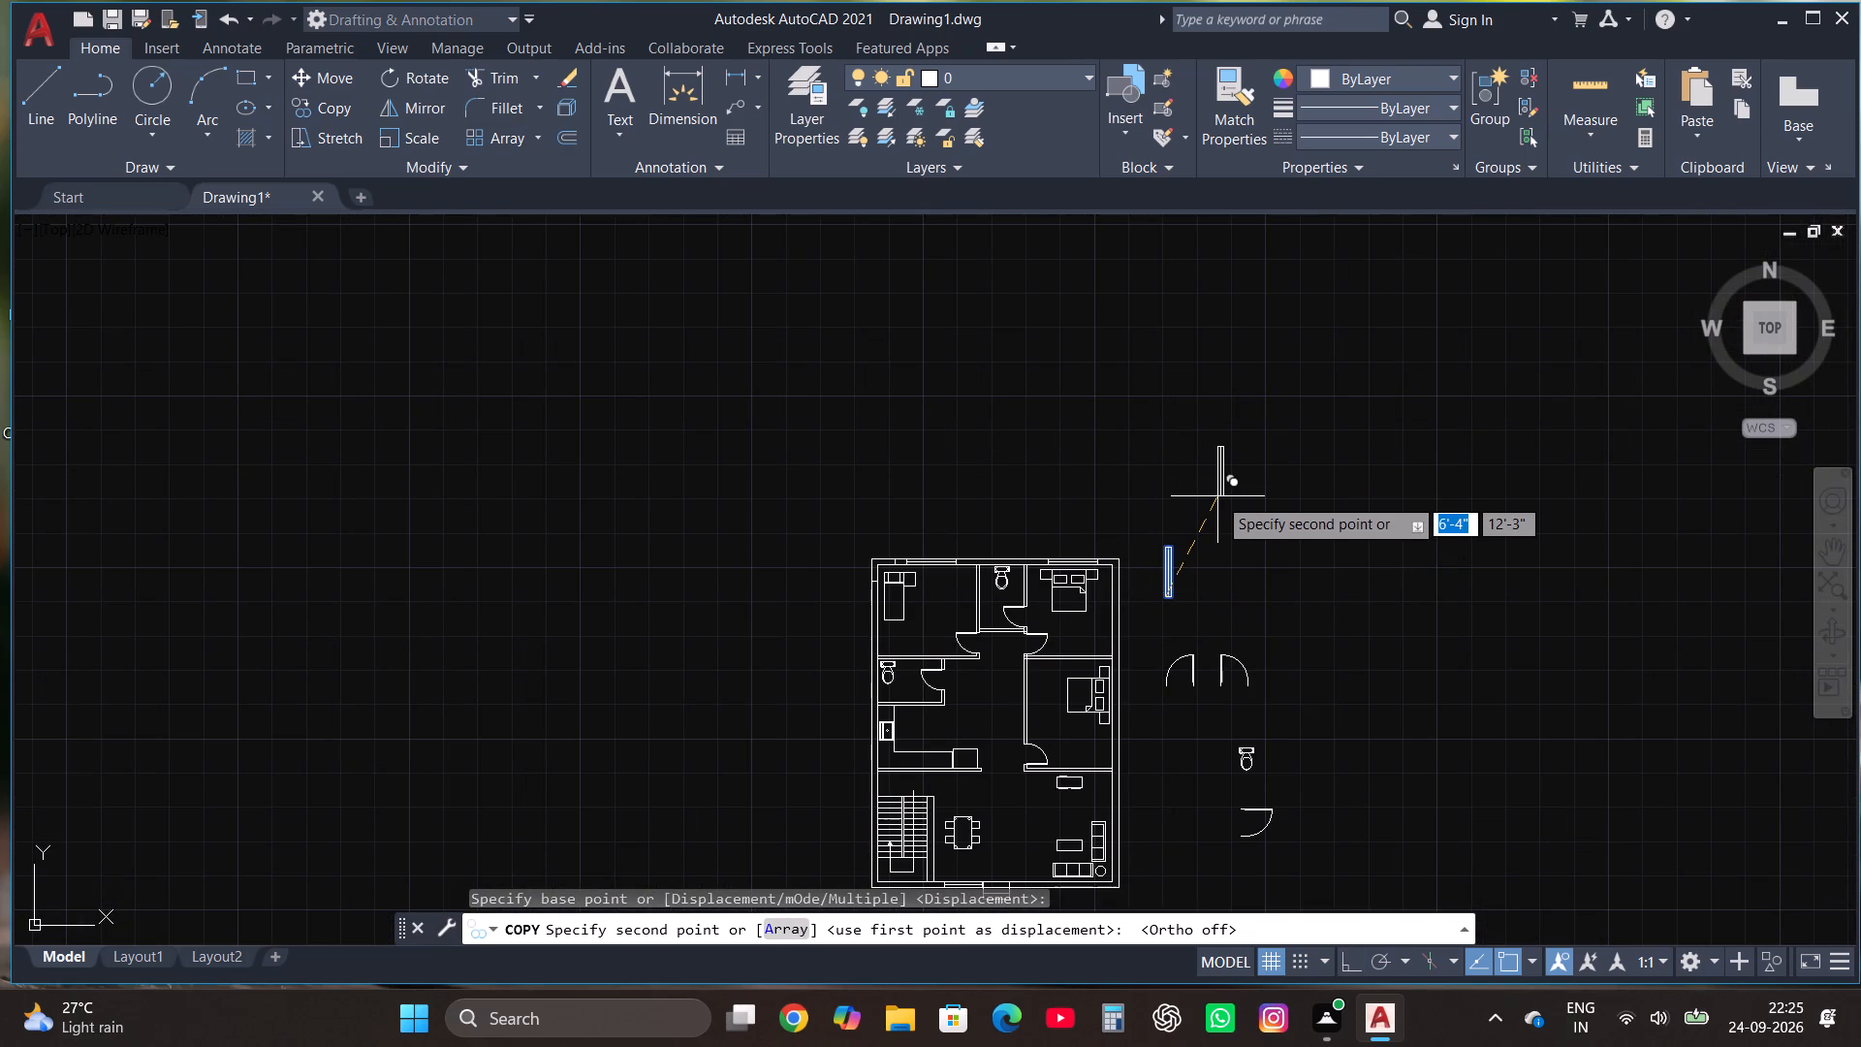
{"action": "scroll", "coordinate": [1116, 727], "scroll_direction": "up", "scroll_amount": 2}
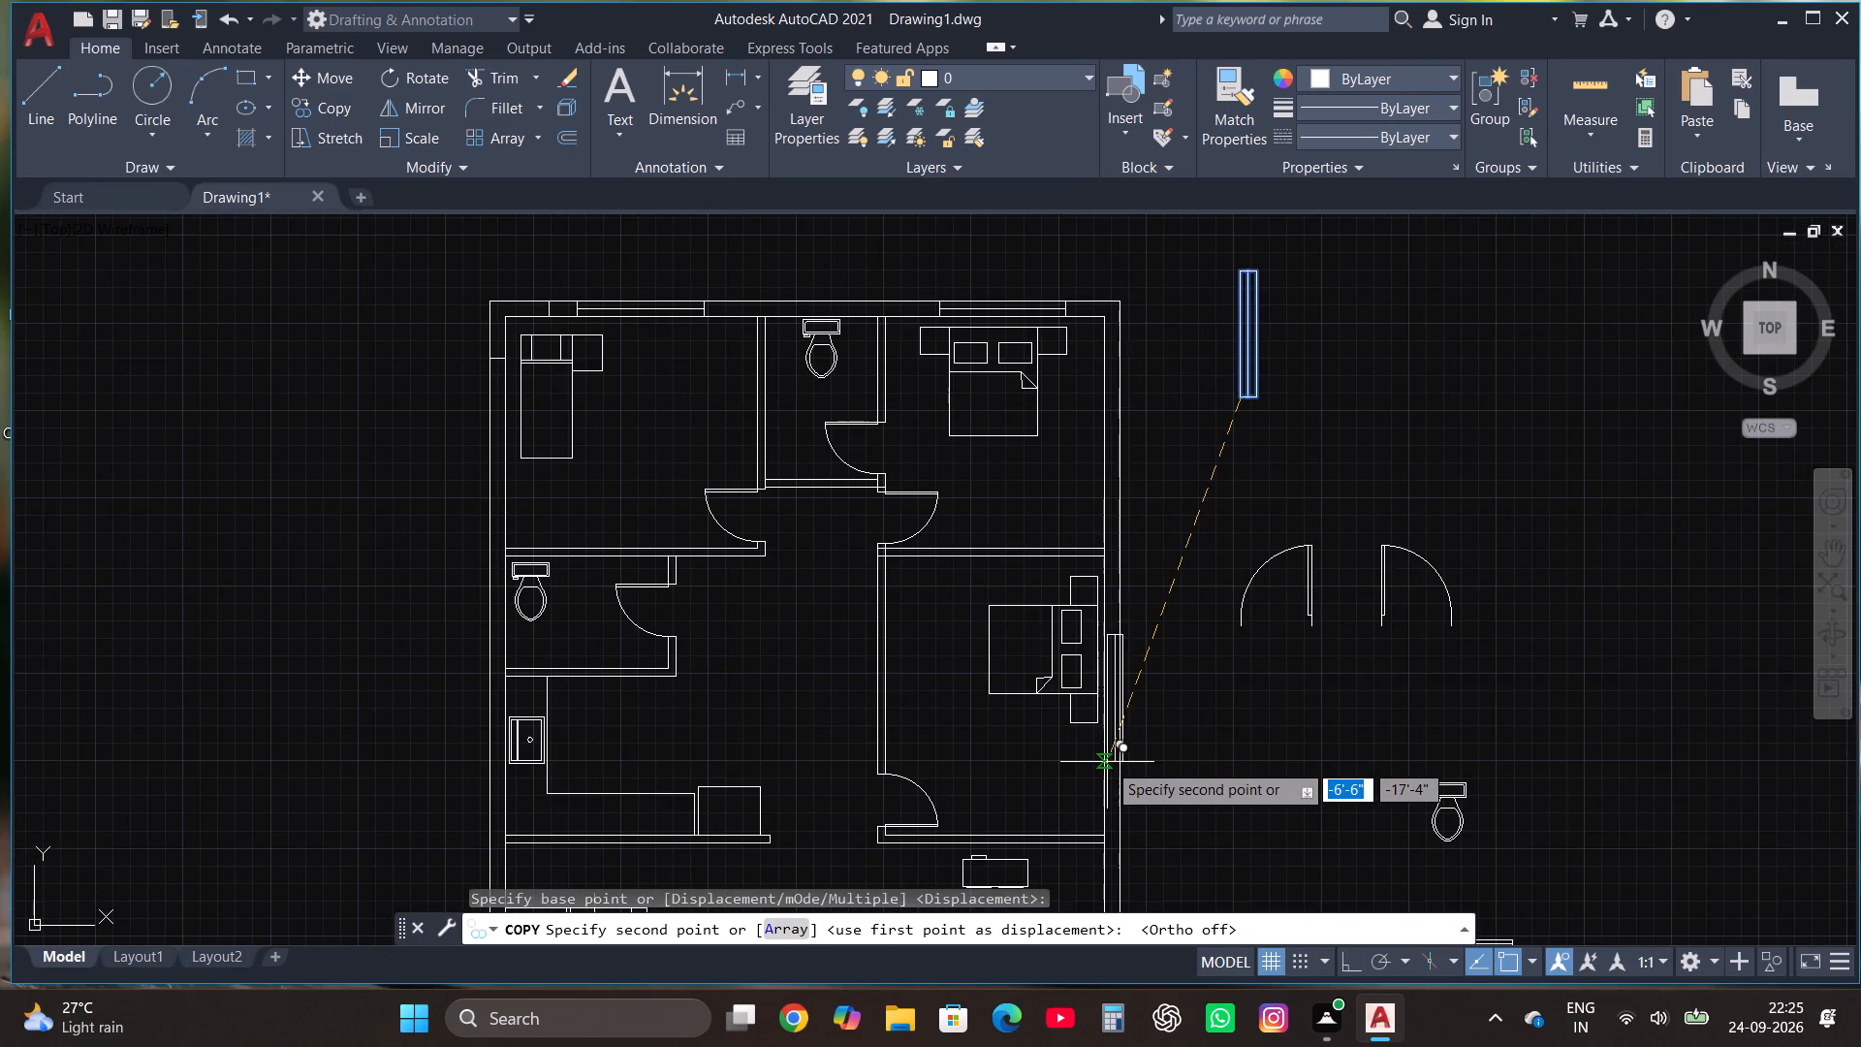
{"action": "left_click", "coordinate": [1103, 766]}
Move the loose vertical window into the right outer wall of the living room, beside the sofa.
{"action": "left_click_drag", "start_coordinate": [1331, 487], "coordinate": [1325, 456]}
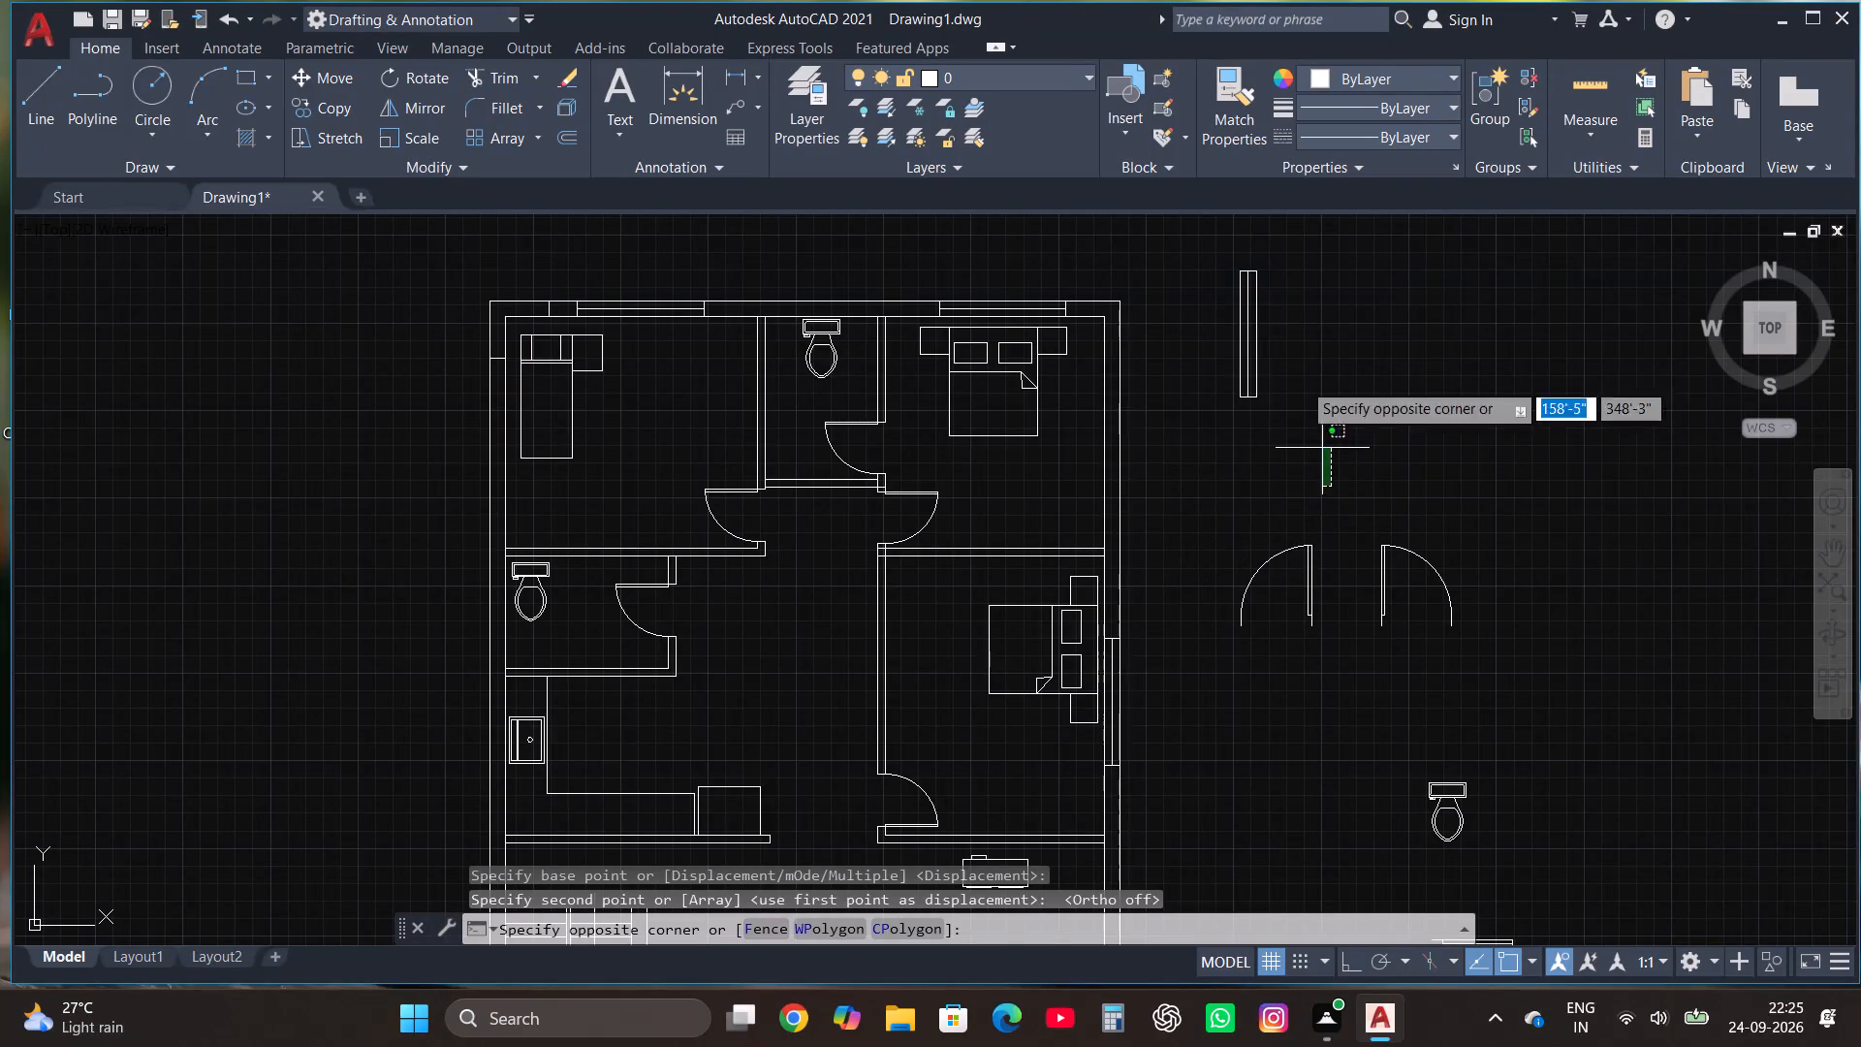
{"action": "left_click", "coordinate": [1210, 239]}
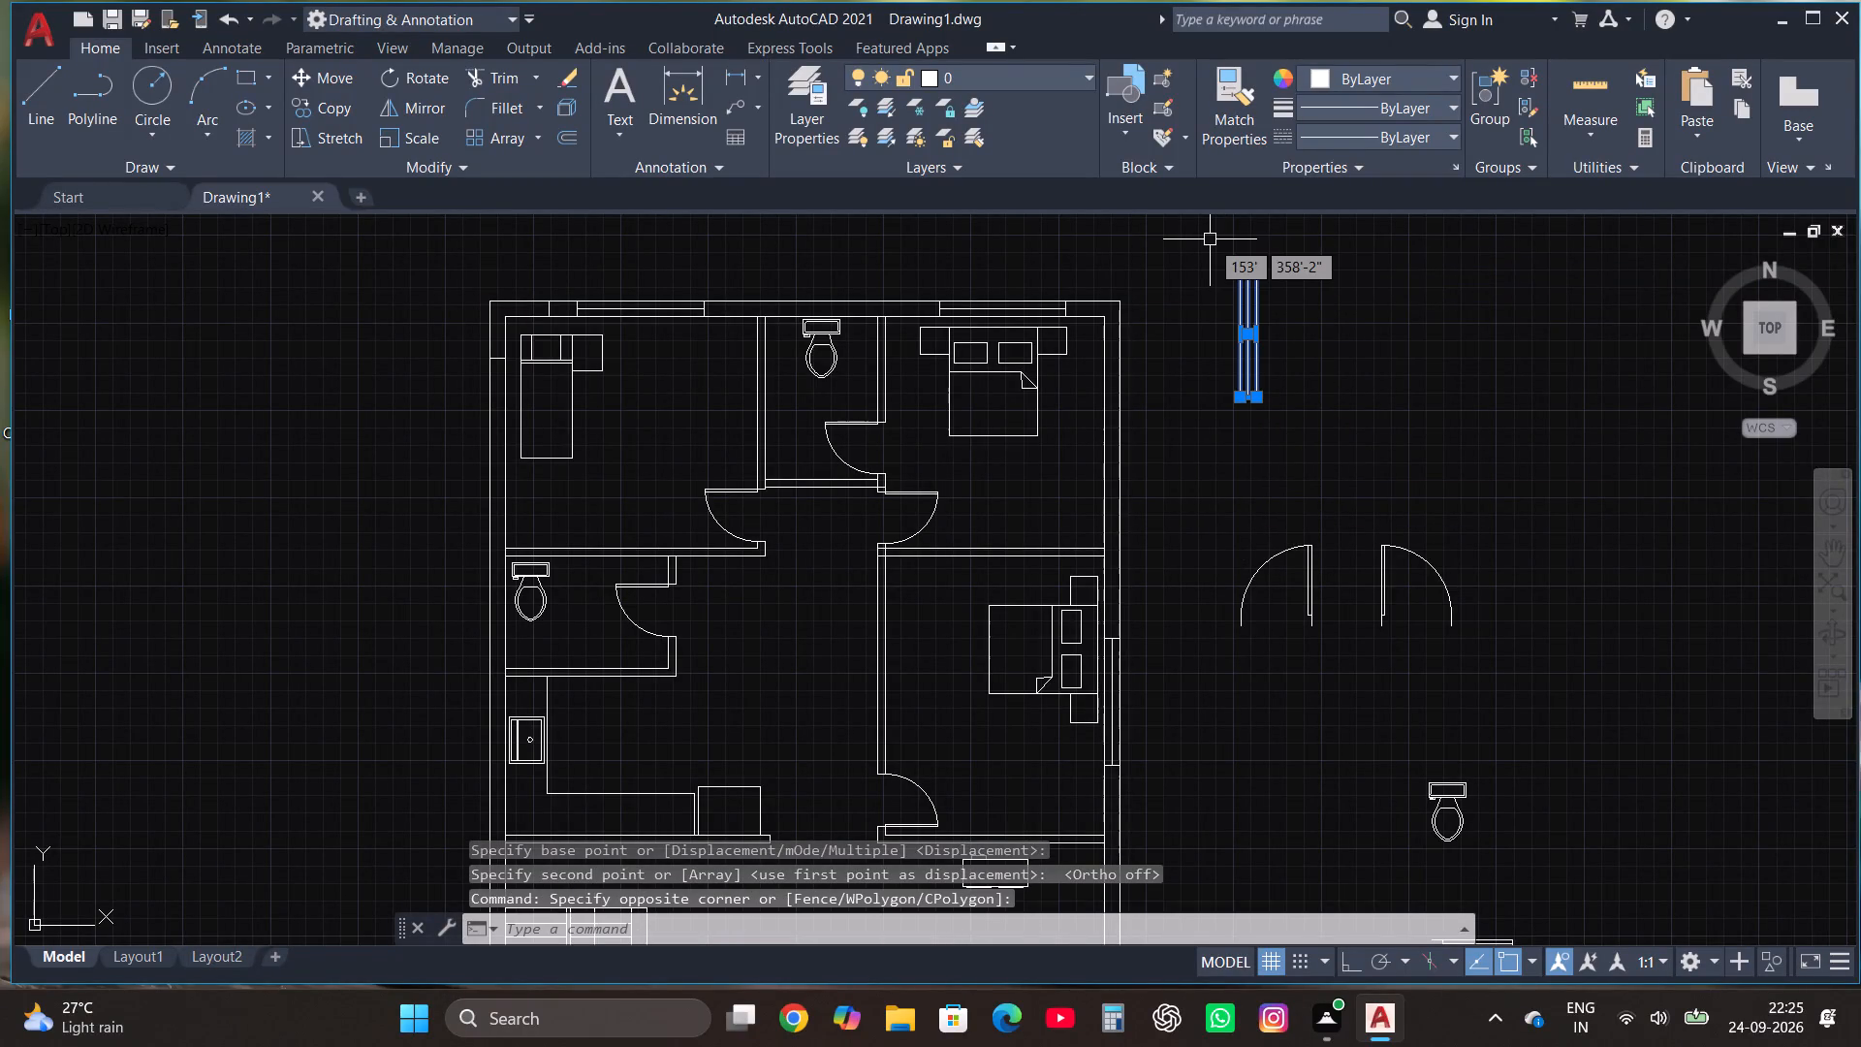
{"action": "left_click", "coordinate": [323, 80]}
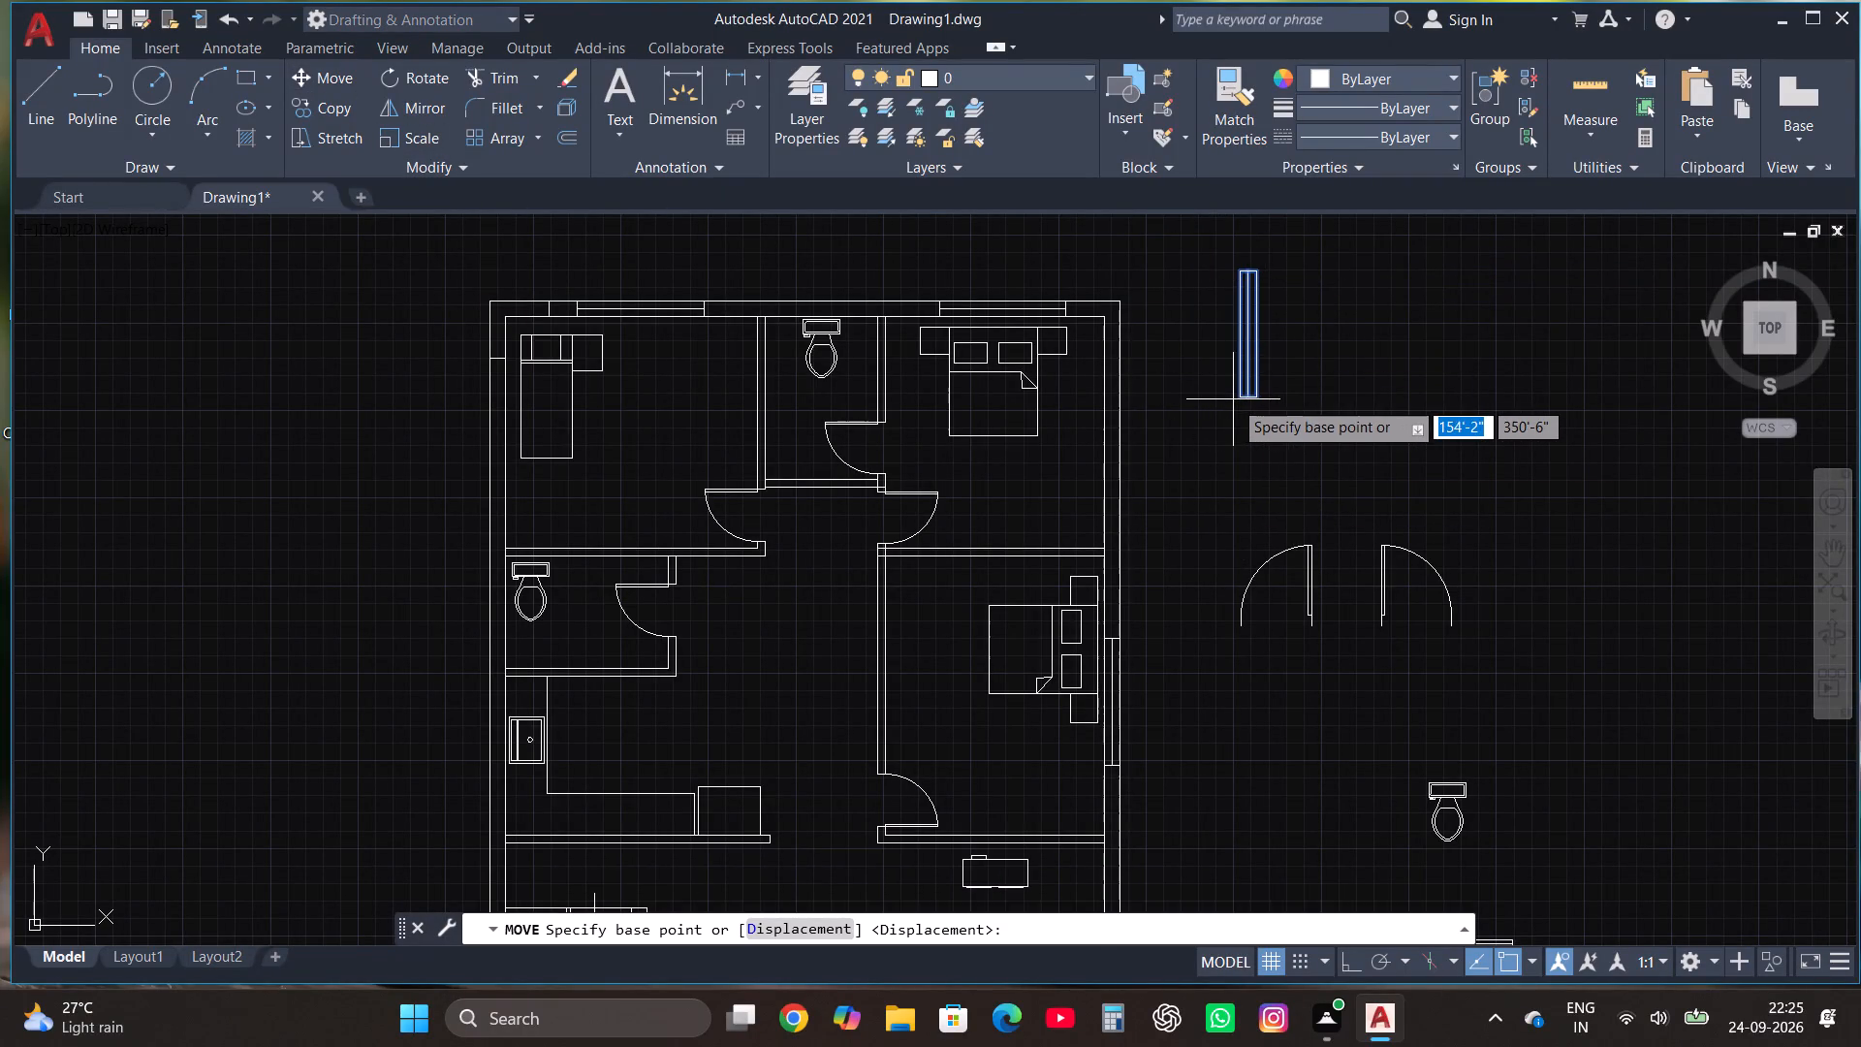
{"action": "left_click", "coordinate": [1238, 397]}
{"action": "scroll", "coordinate": [1237, 506], "scroll_direction": "down", "scroll_amount": 2}
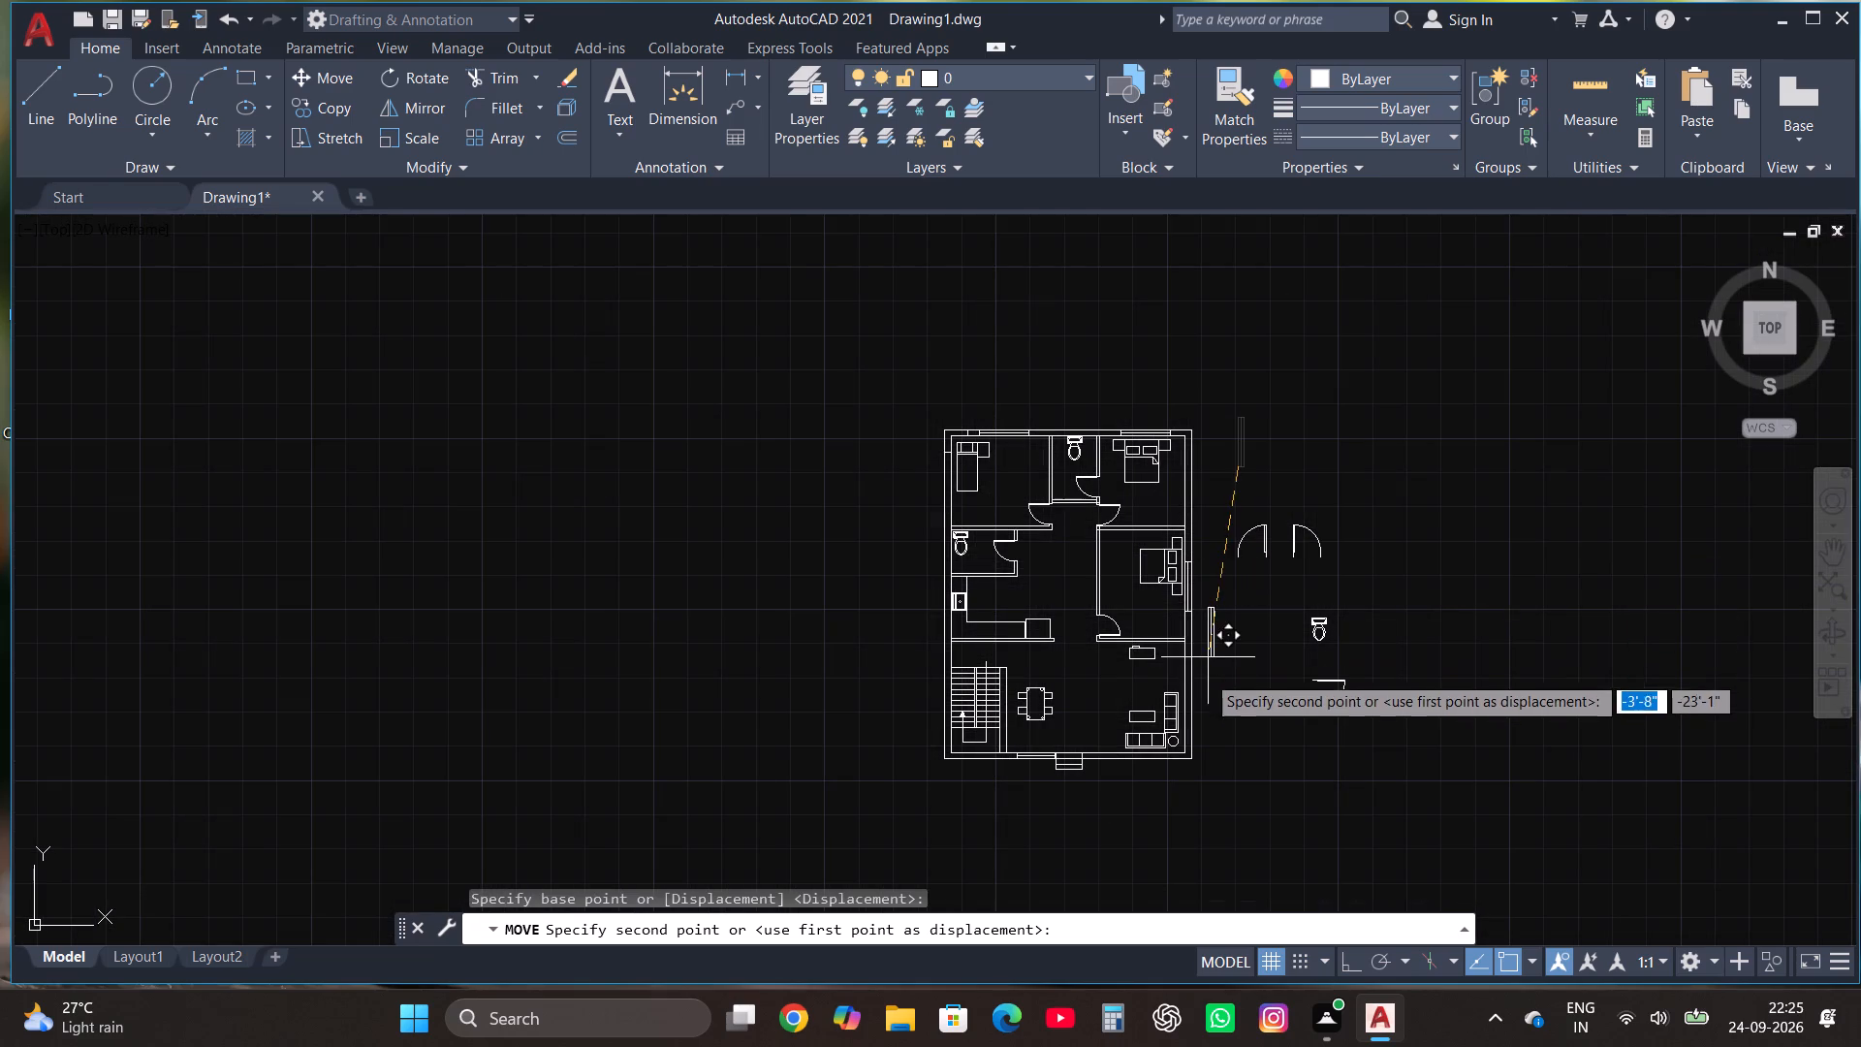
{"action": "scroll", "coordinate": [1192, 724], "scroll_direction": "up", "scroll_amount": 2}
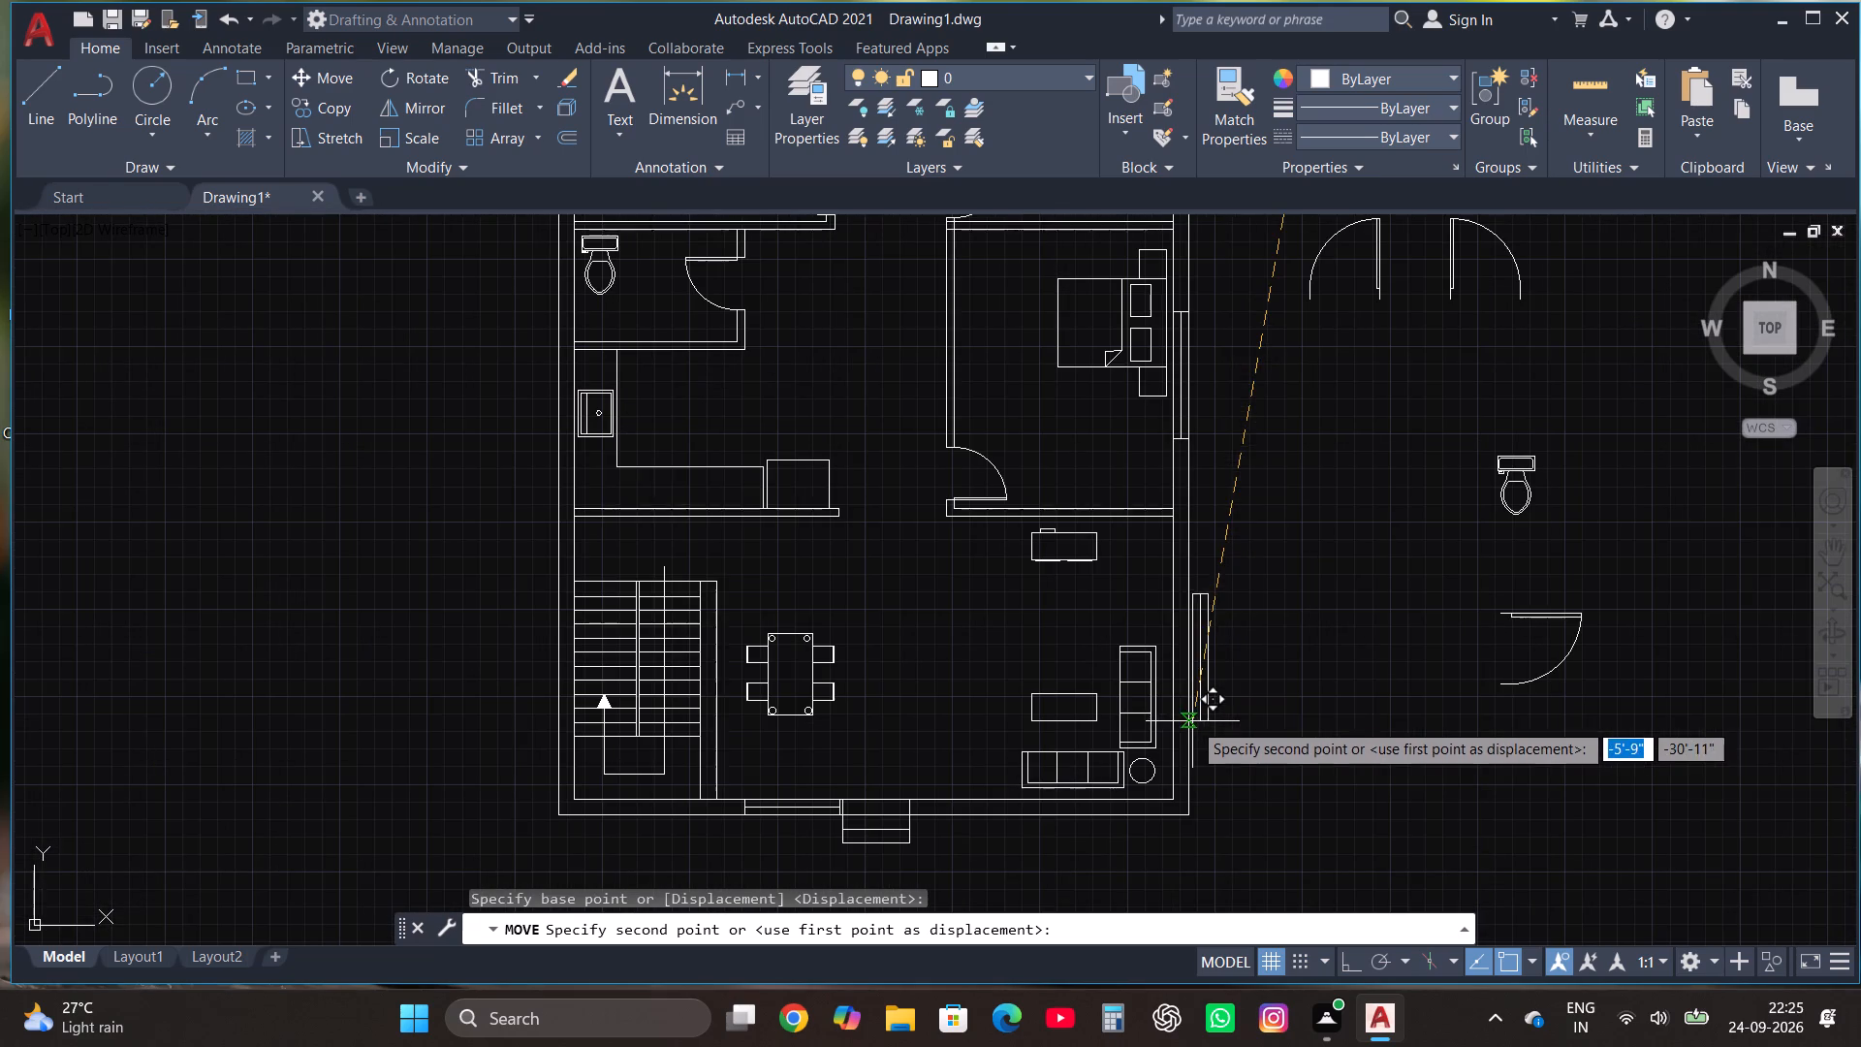
{"action": "left_click", "coordinate": [1173, 710]}
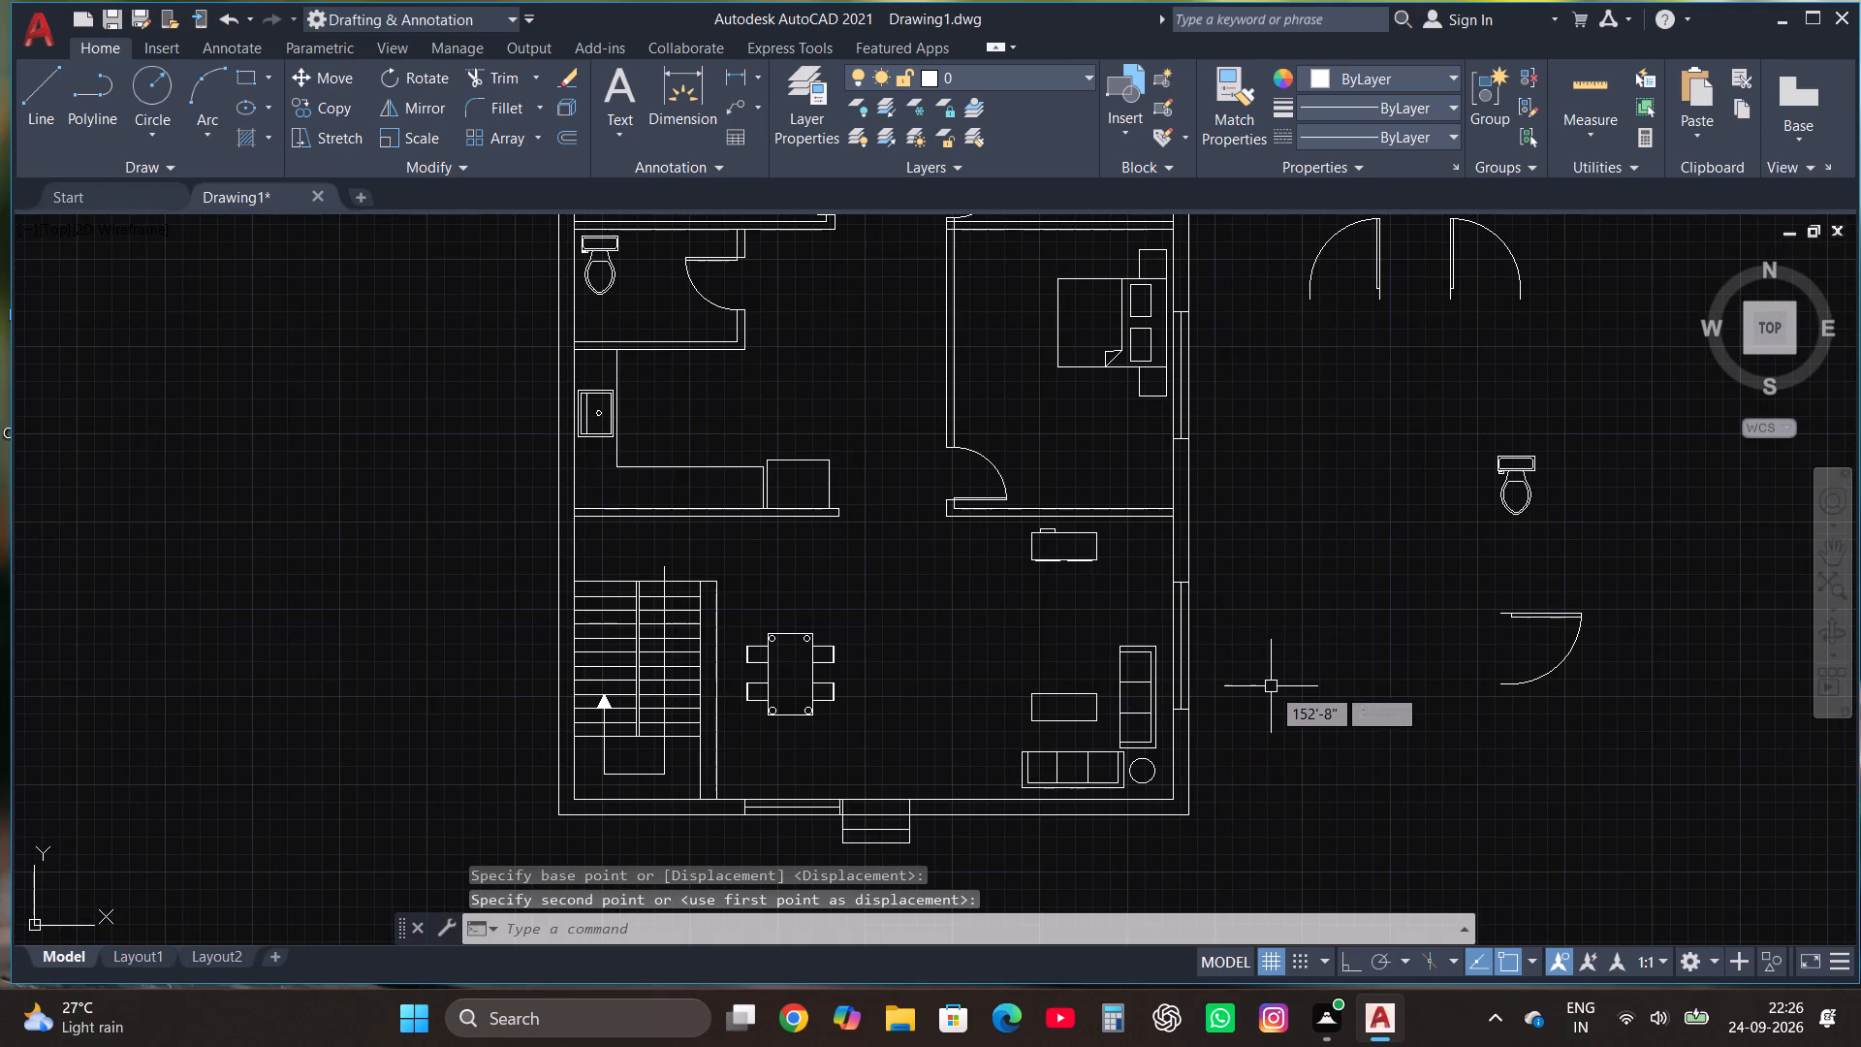
Draw a window about 2'-1" wide in the top outer wall behind the upper toilet, as a rectangle with a horizontal centre line.
{"action": "scroll", "coordinate": [1296, 781], "scroll_direction": "down", "scroll_amount": 1}
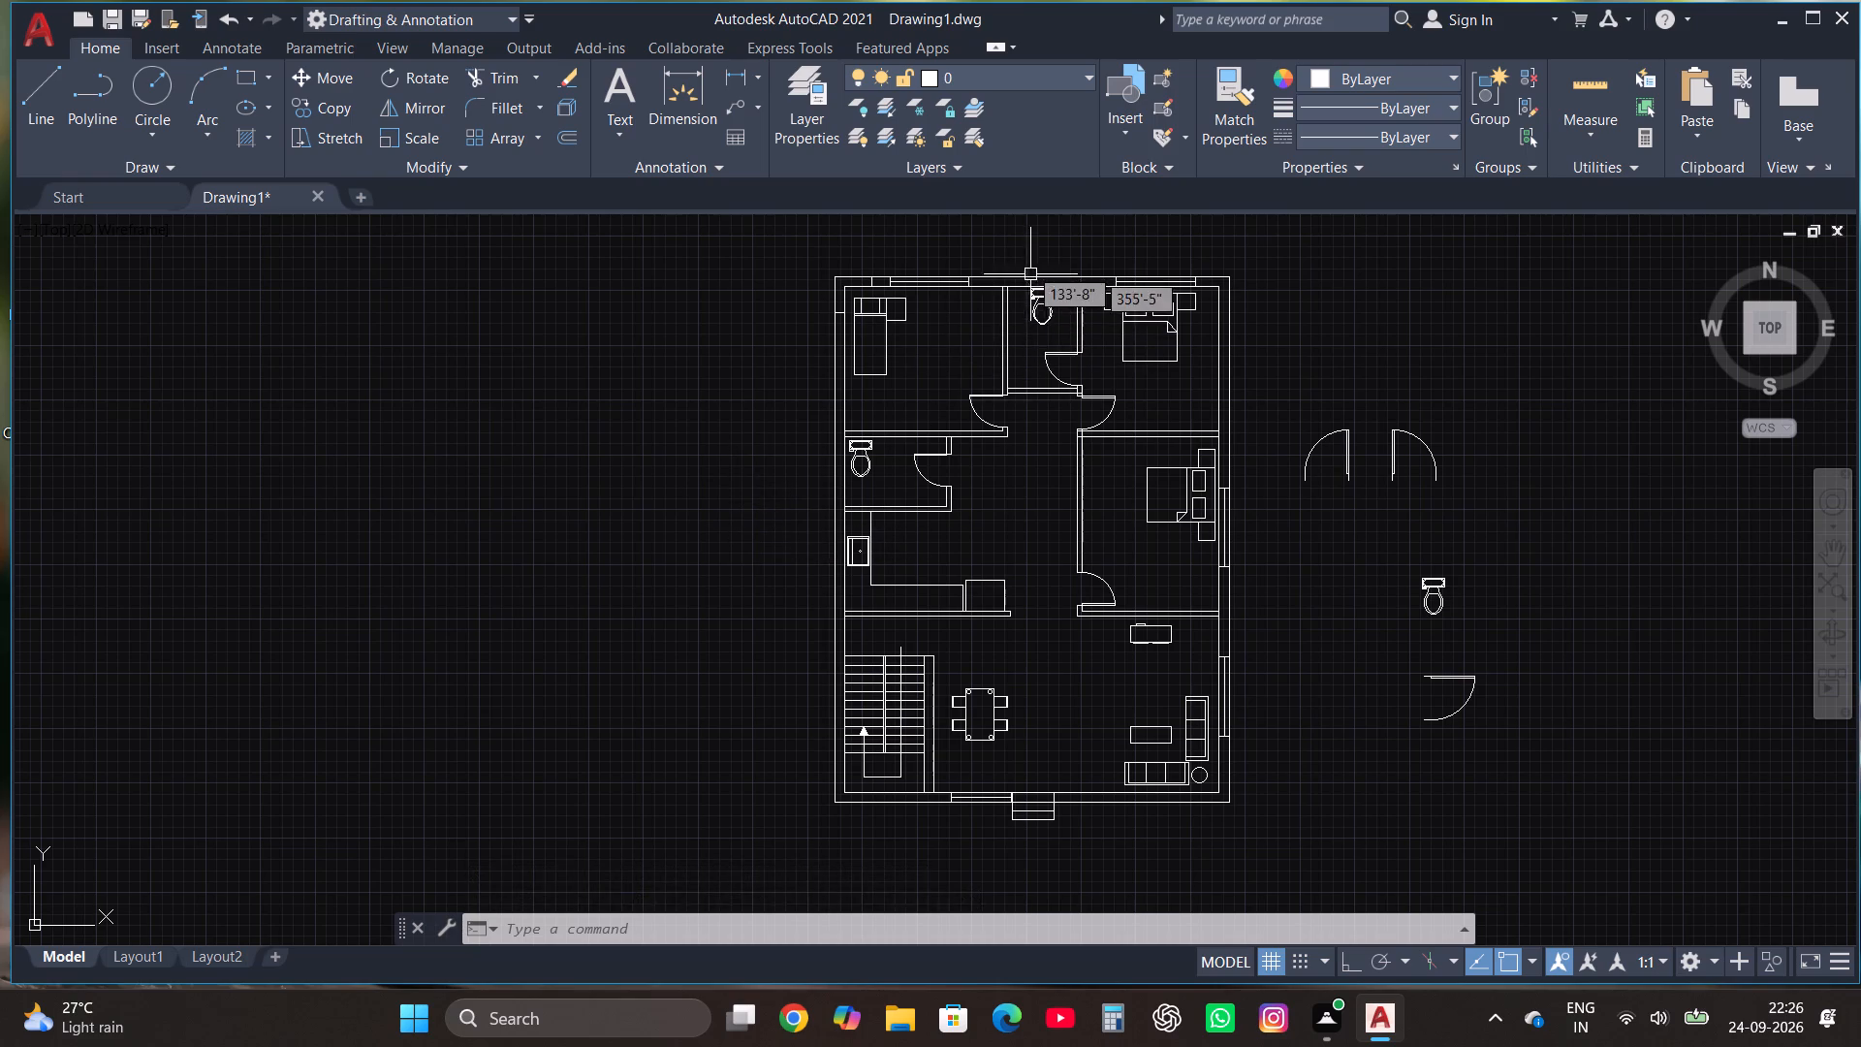
{"action": "scroll", "coordinate": [1028, 260], "scroll_direction": "up", "scroll_amount": 4}
{"action": "left_click", "coordinate": [240, 79]}
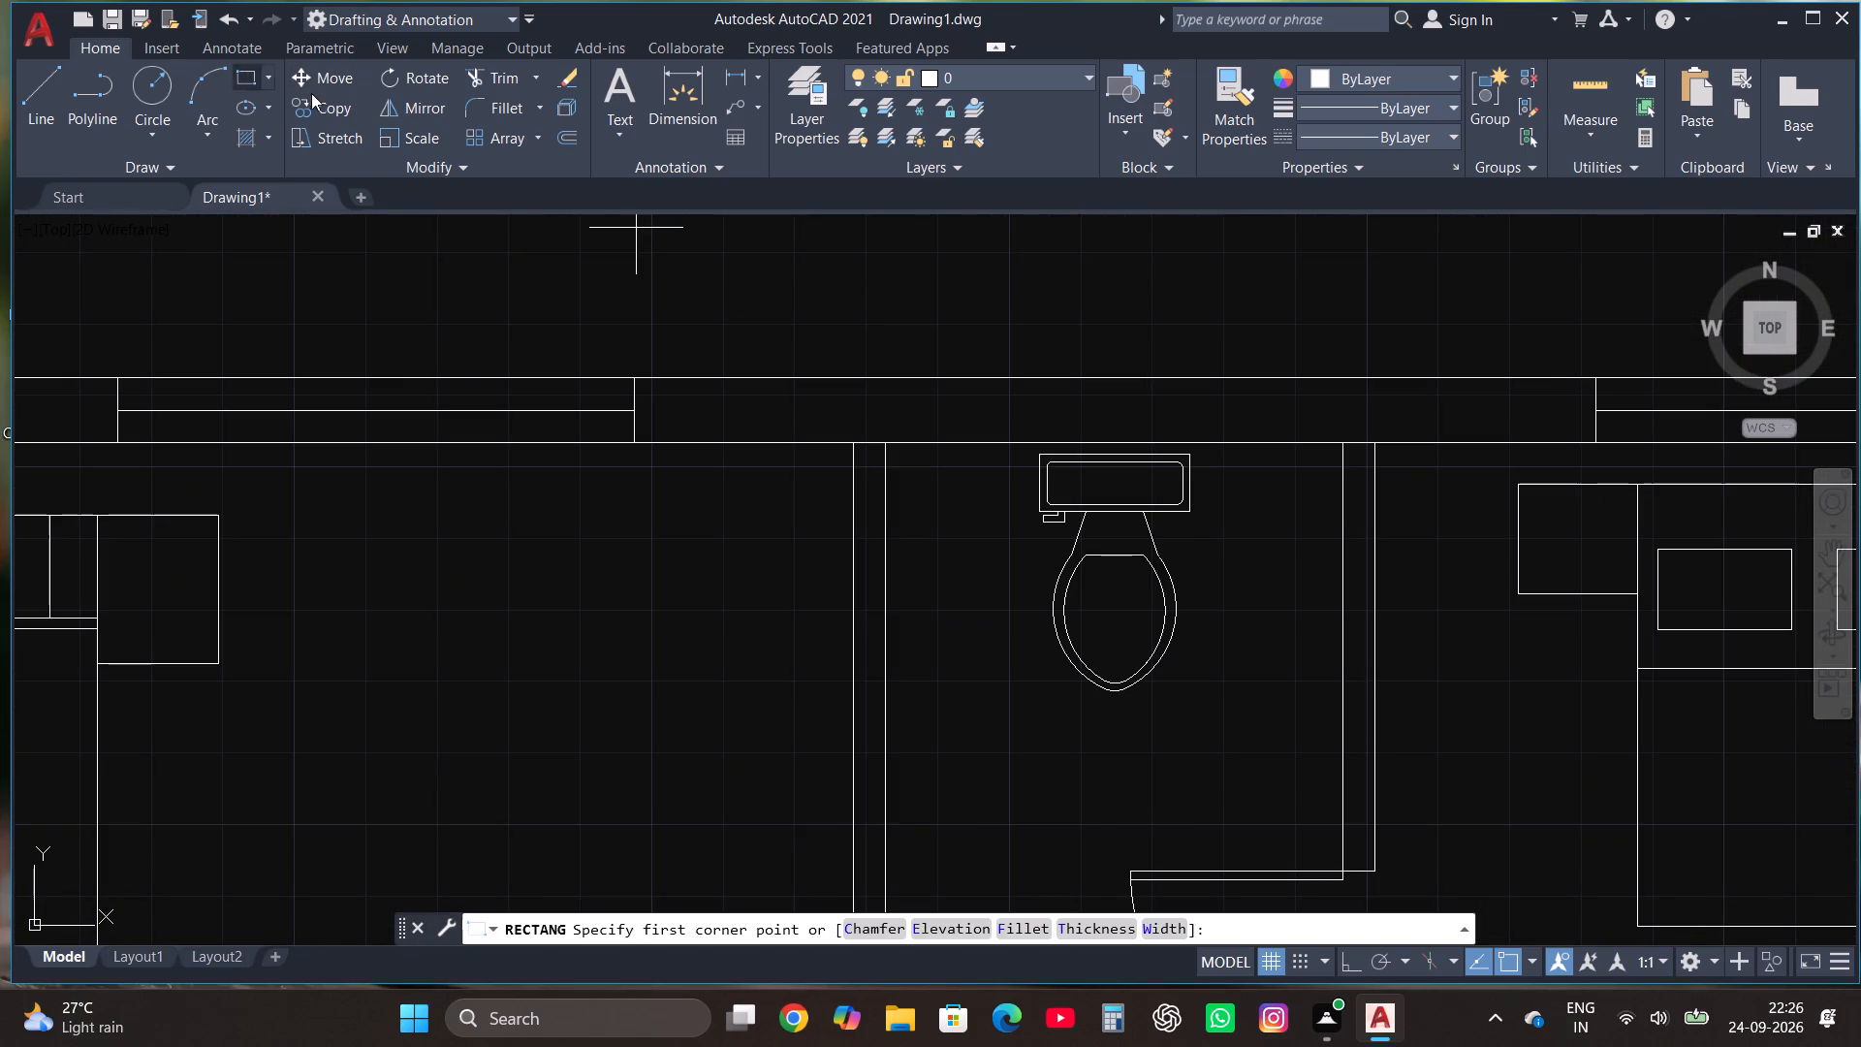
{"action": "left_click", "coordinate": [1030, 441]}
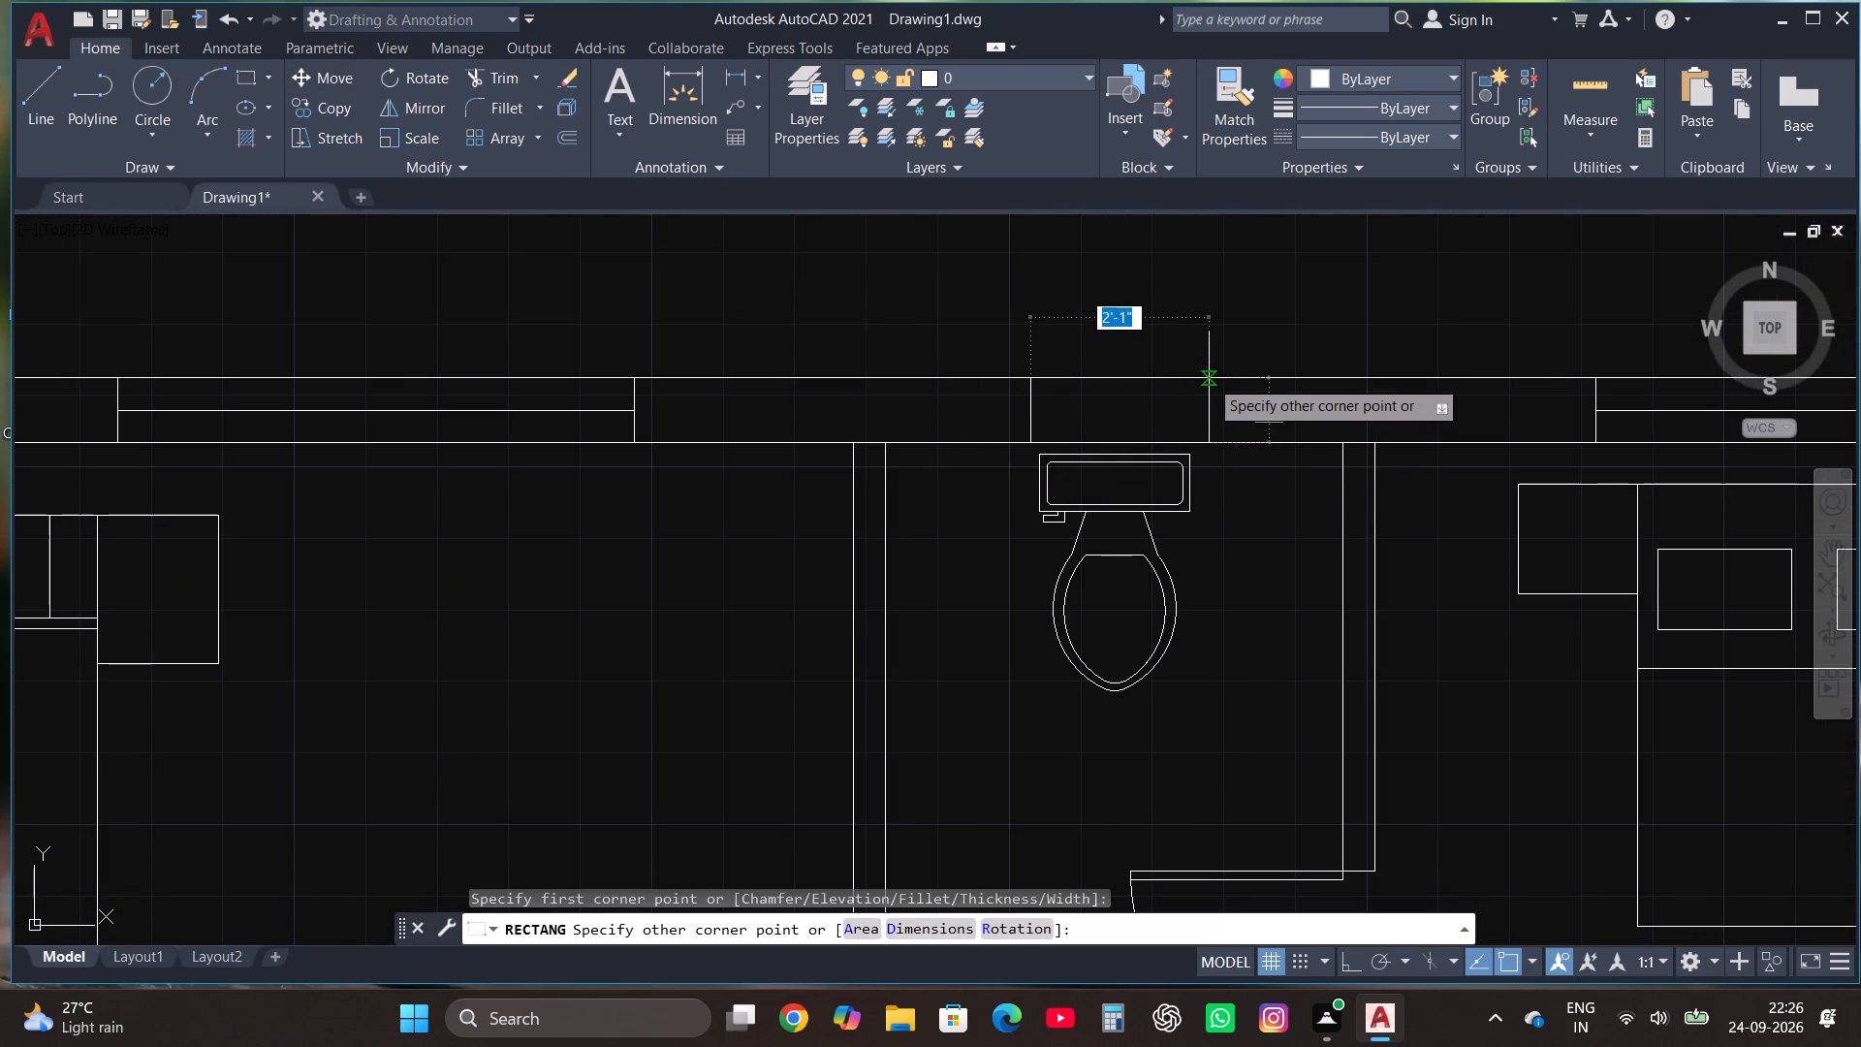
{"action": "left_click", "coordinate": [1209, 378]}
{"action": "left_click", "coordinate": [35, 76]}
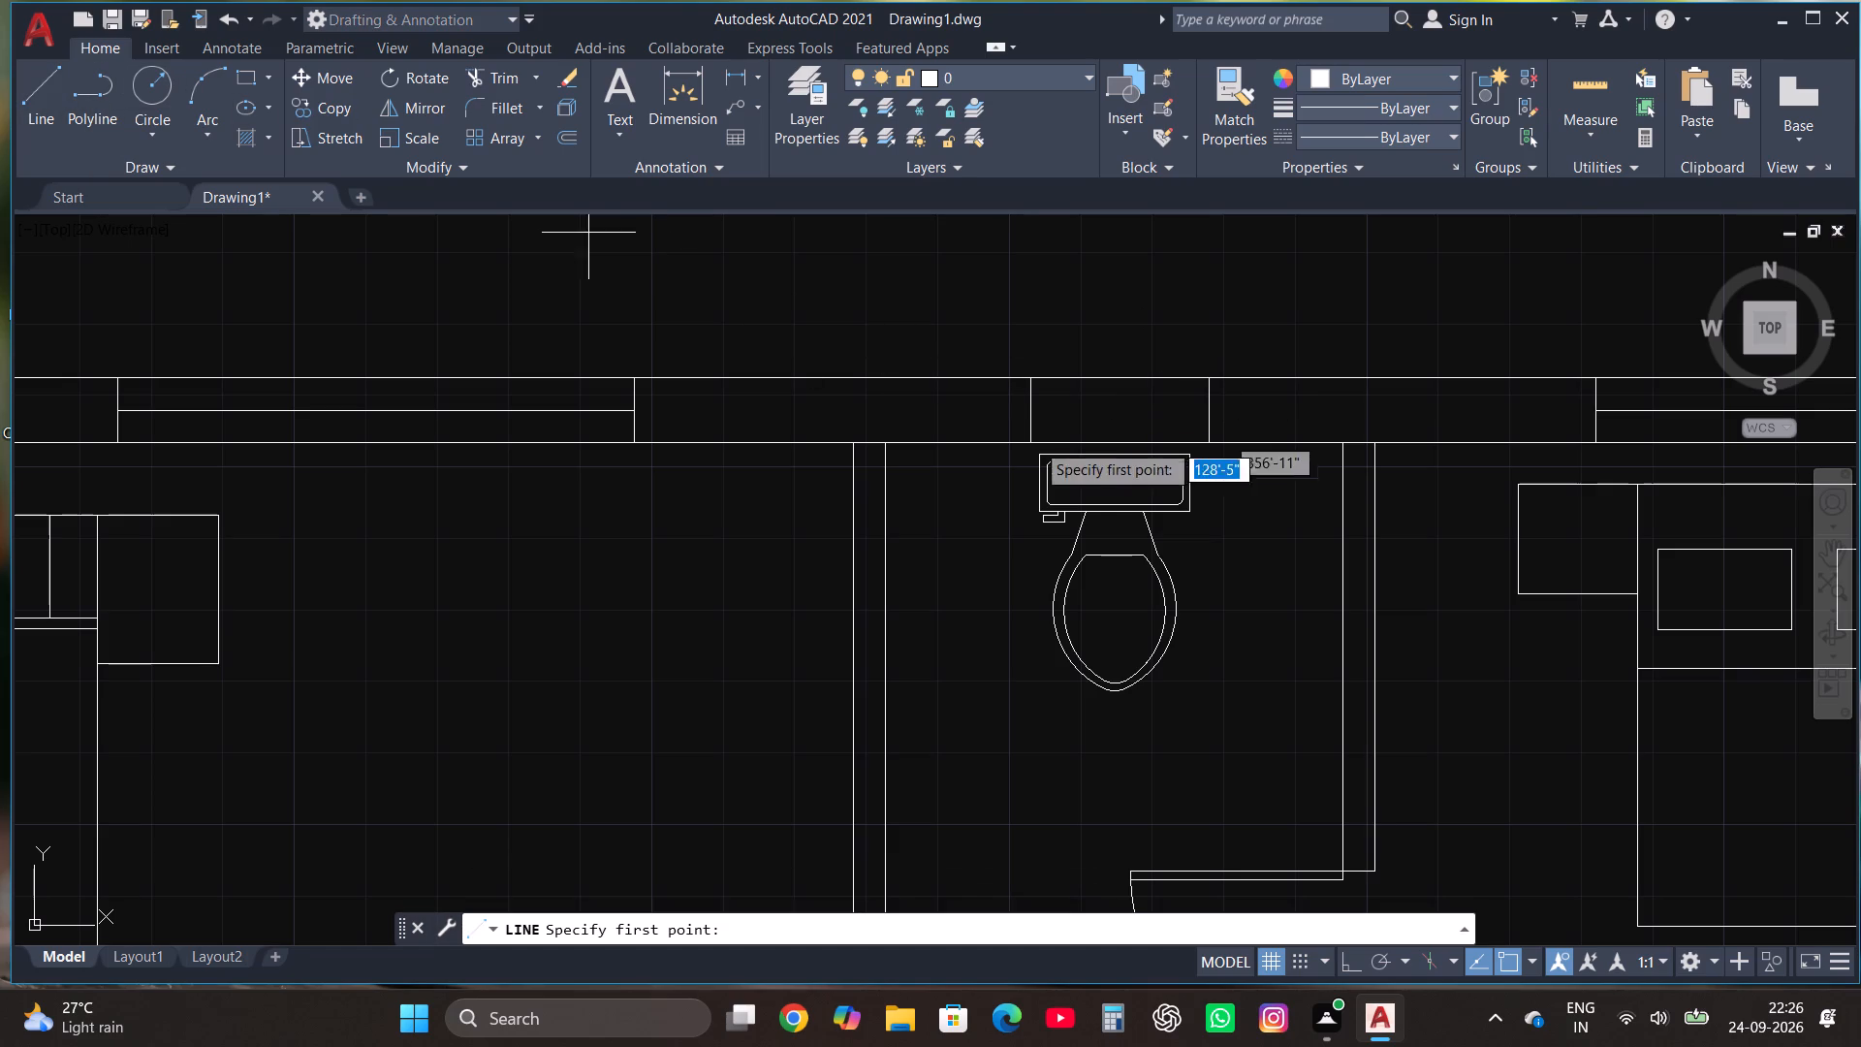
{"action": "left_click", "coordinate": [1030, 407]}
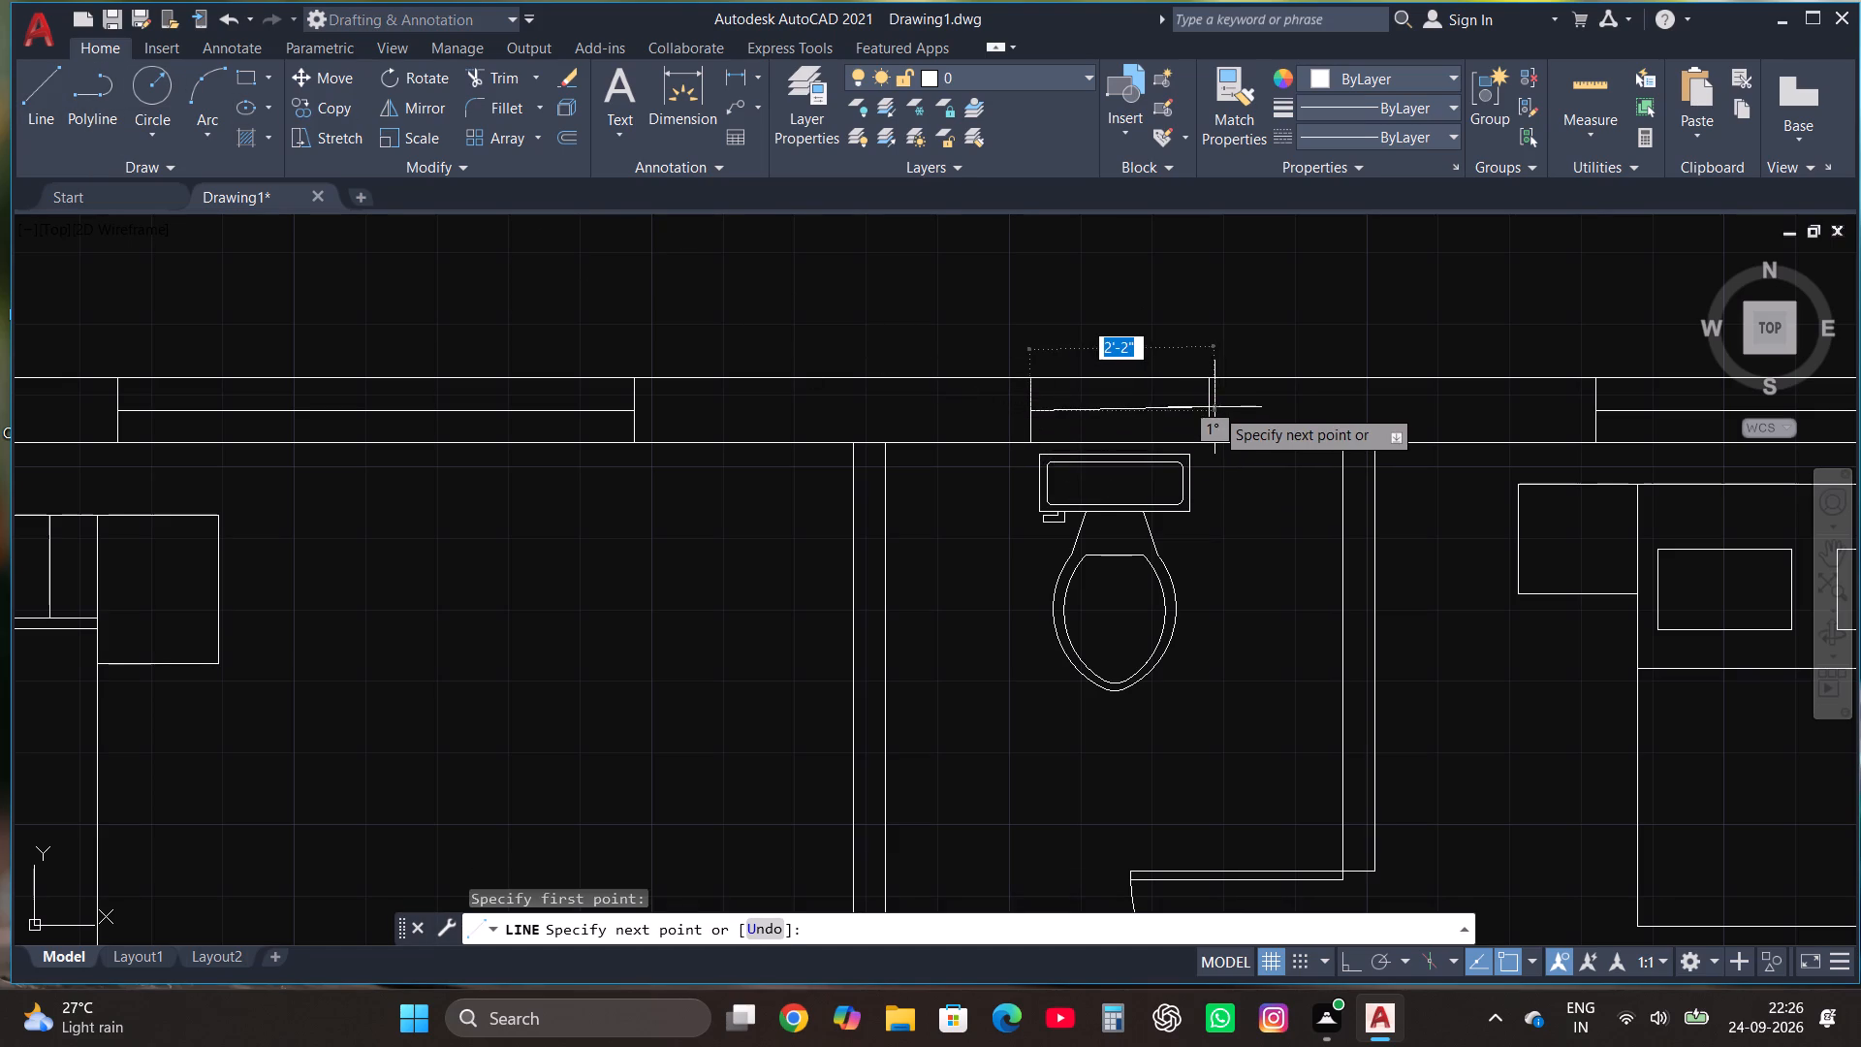
{"action": "left_click", "coordinate": [1212, 412]}
{"action": "key", "text": "Escape"}
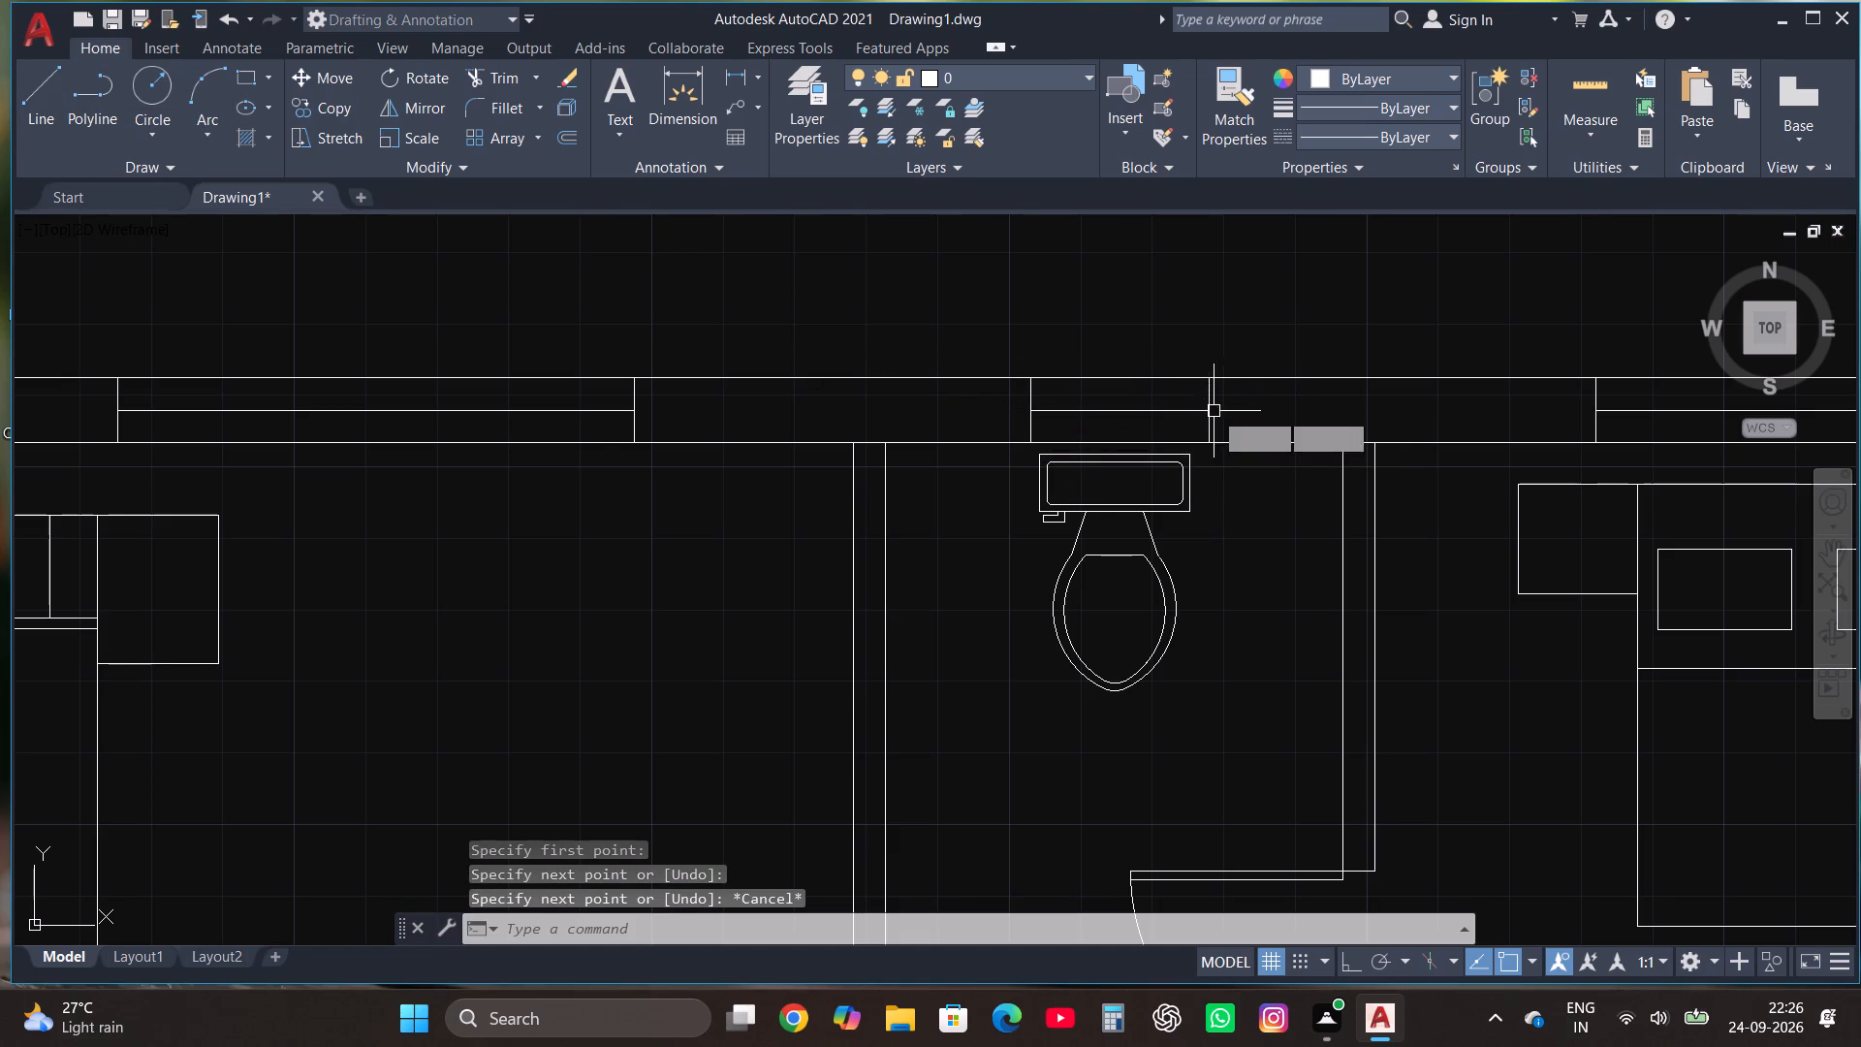
Draw a window in the left outer wall beside the left toilet's WC, as a wall-thick rectangle with a vertical centre line.
{"action": "scroll", "coordinate": [1281, 390], "scroll_direction": "down", "scroll_amount": 2}
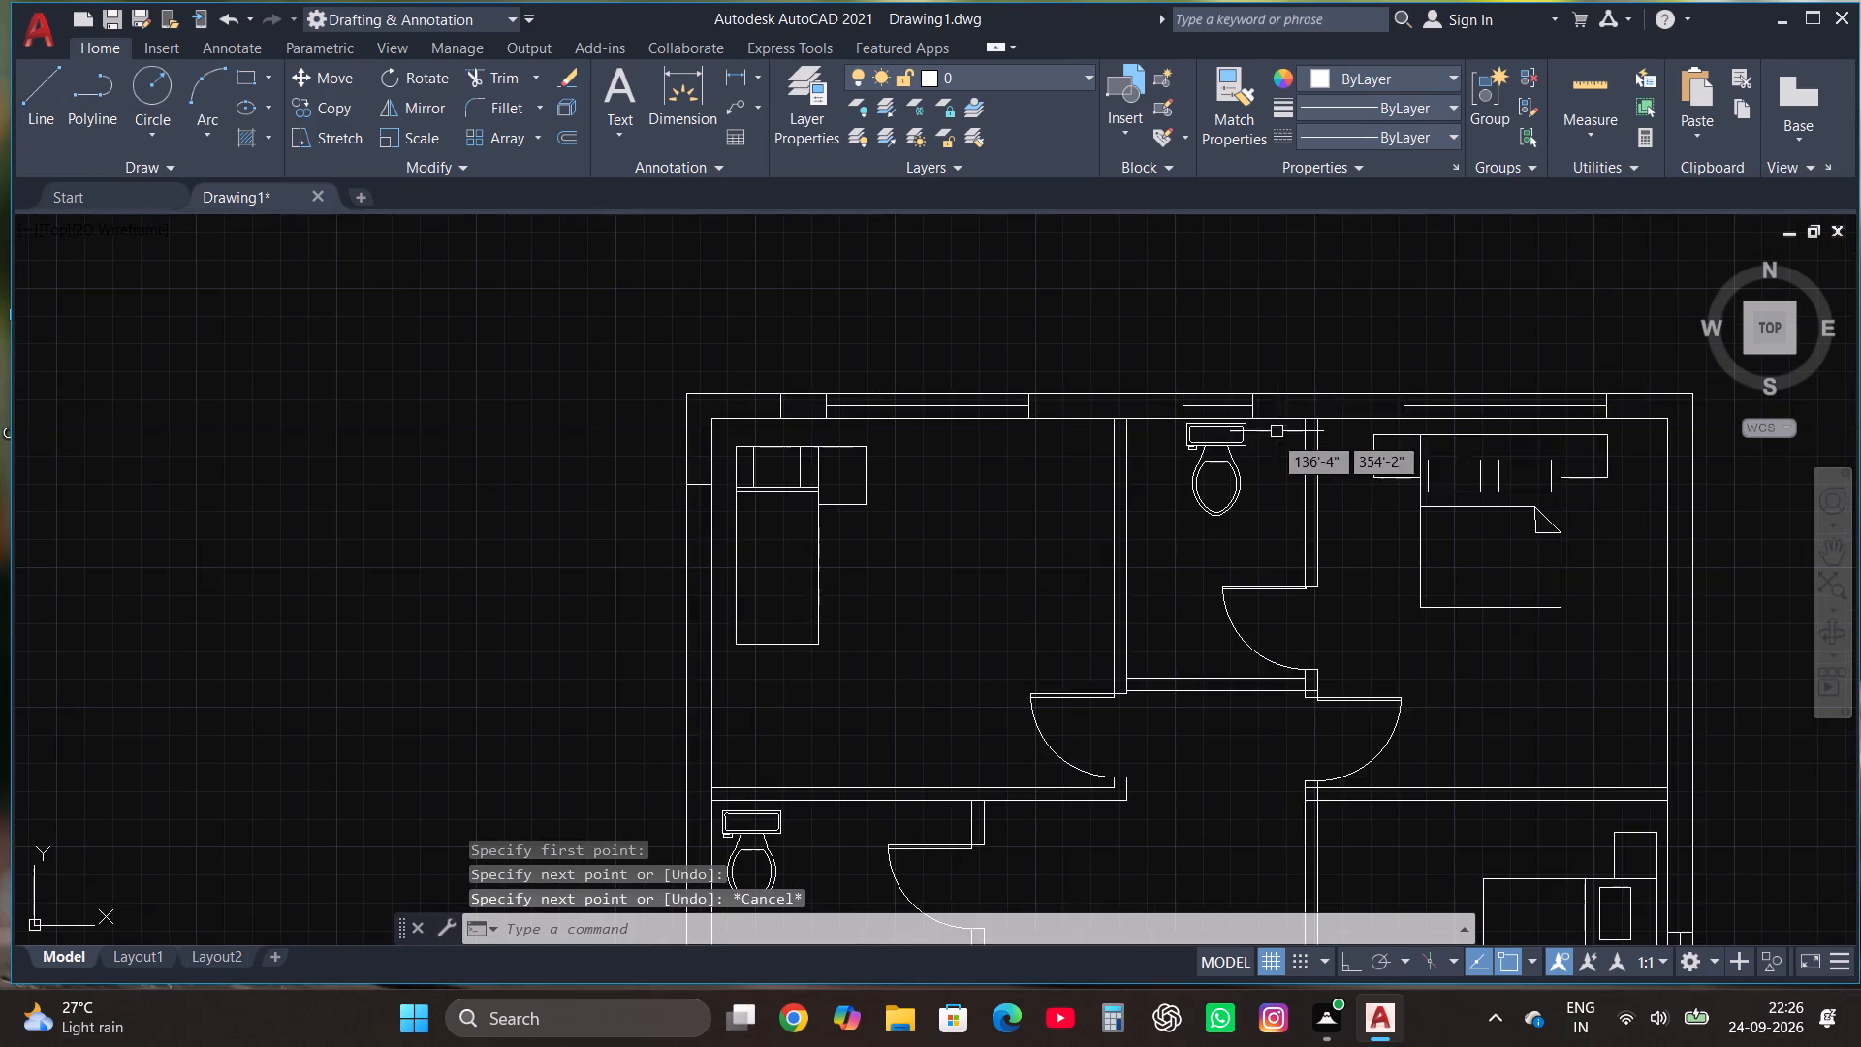
{"action": "scroll", "coordinate": [1225, 472], "scroll_direction": "down", "scroll_amount": 1}
{"action": "scroll", "coordinate": [911, 765], "scroll_direction": "up", "scroll_amount": 2}
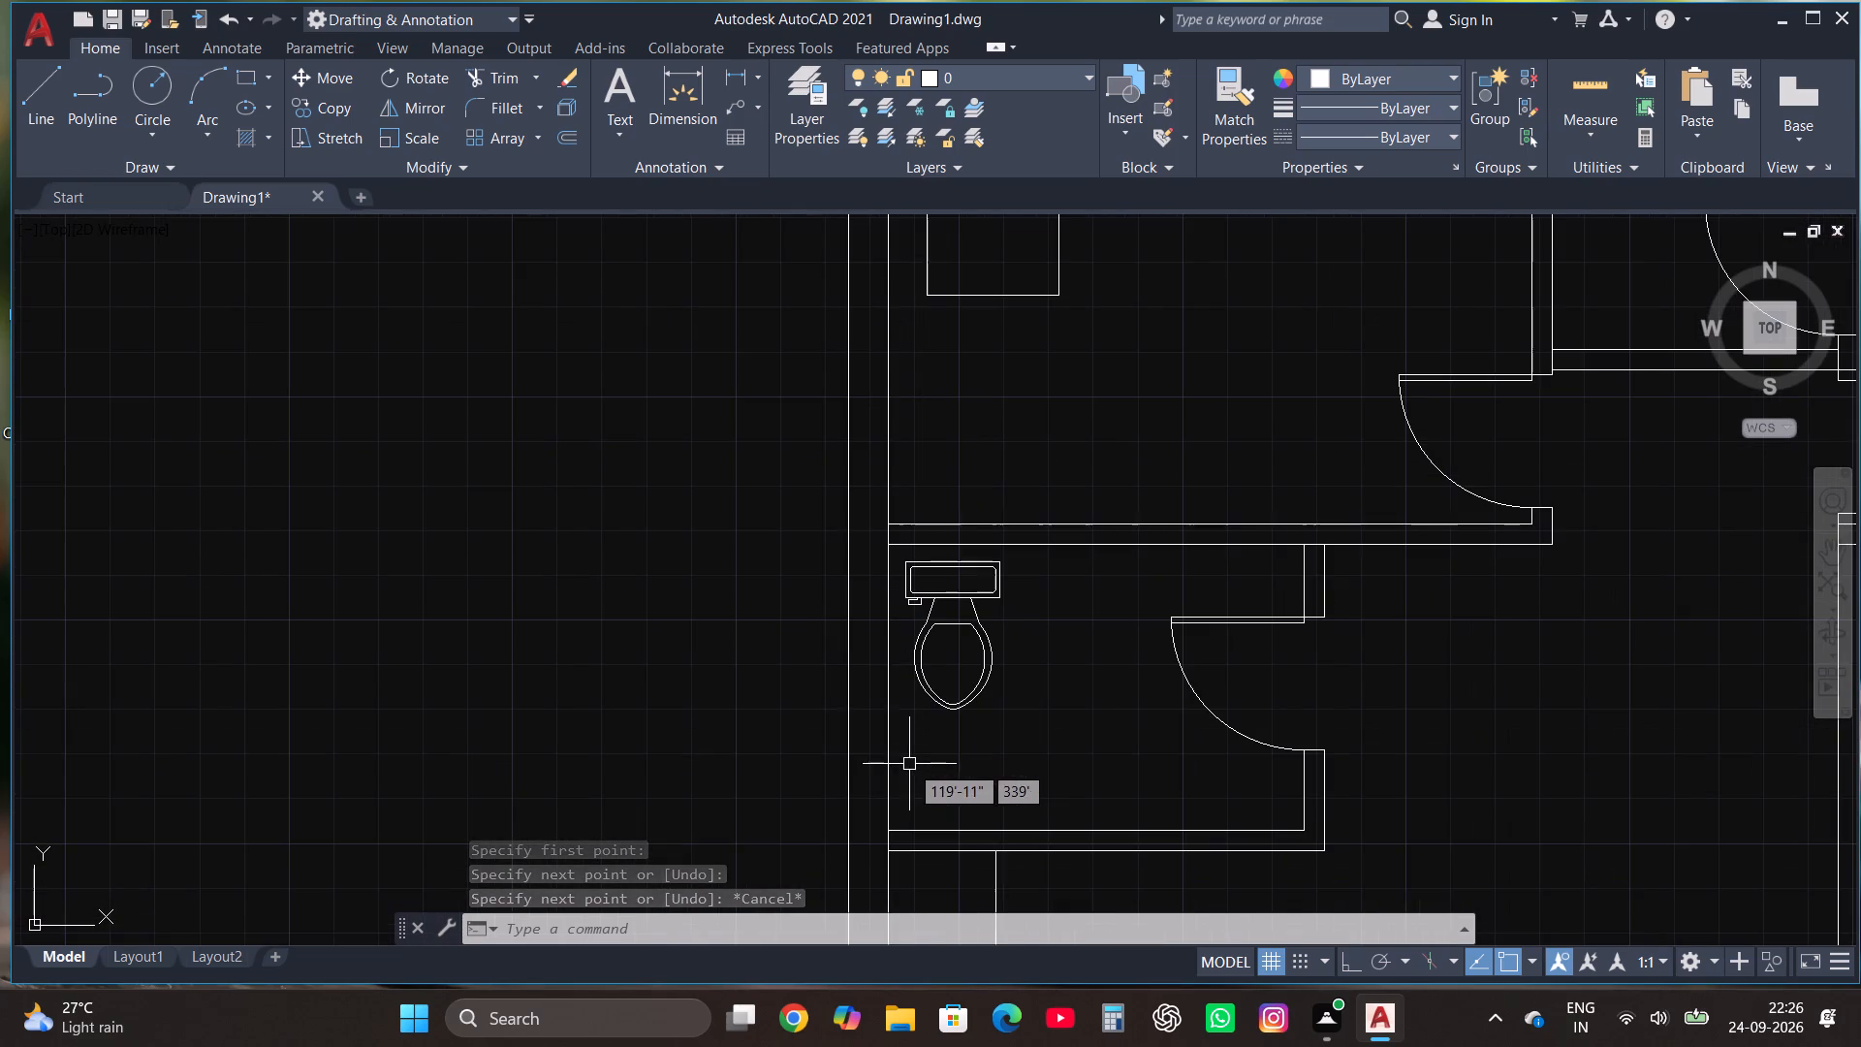
{"action": "left_click", "coordinate": [244, 80]}
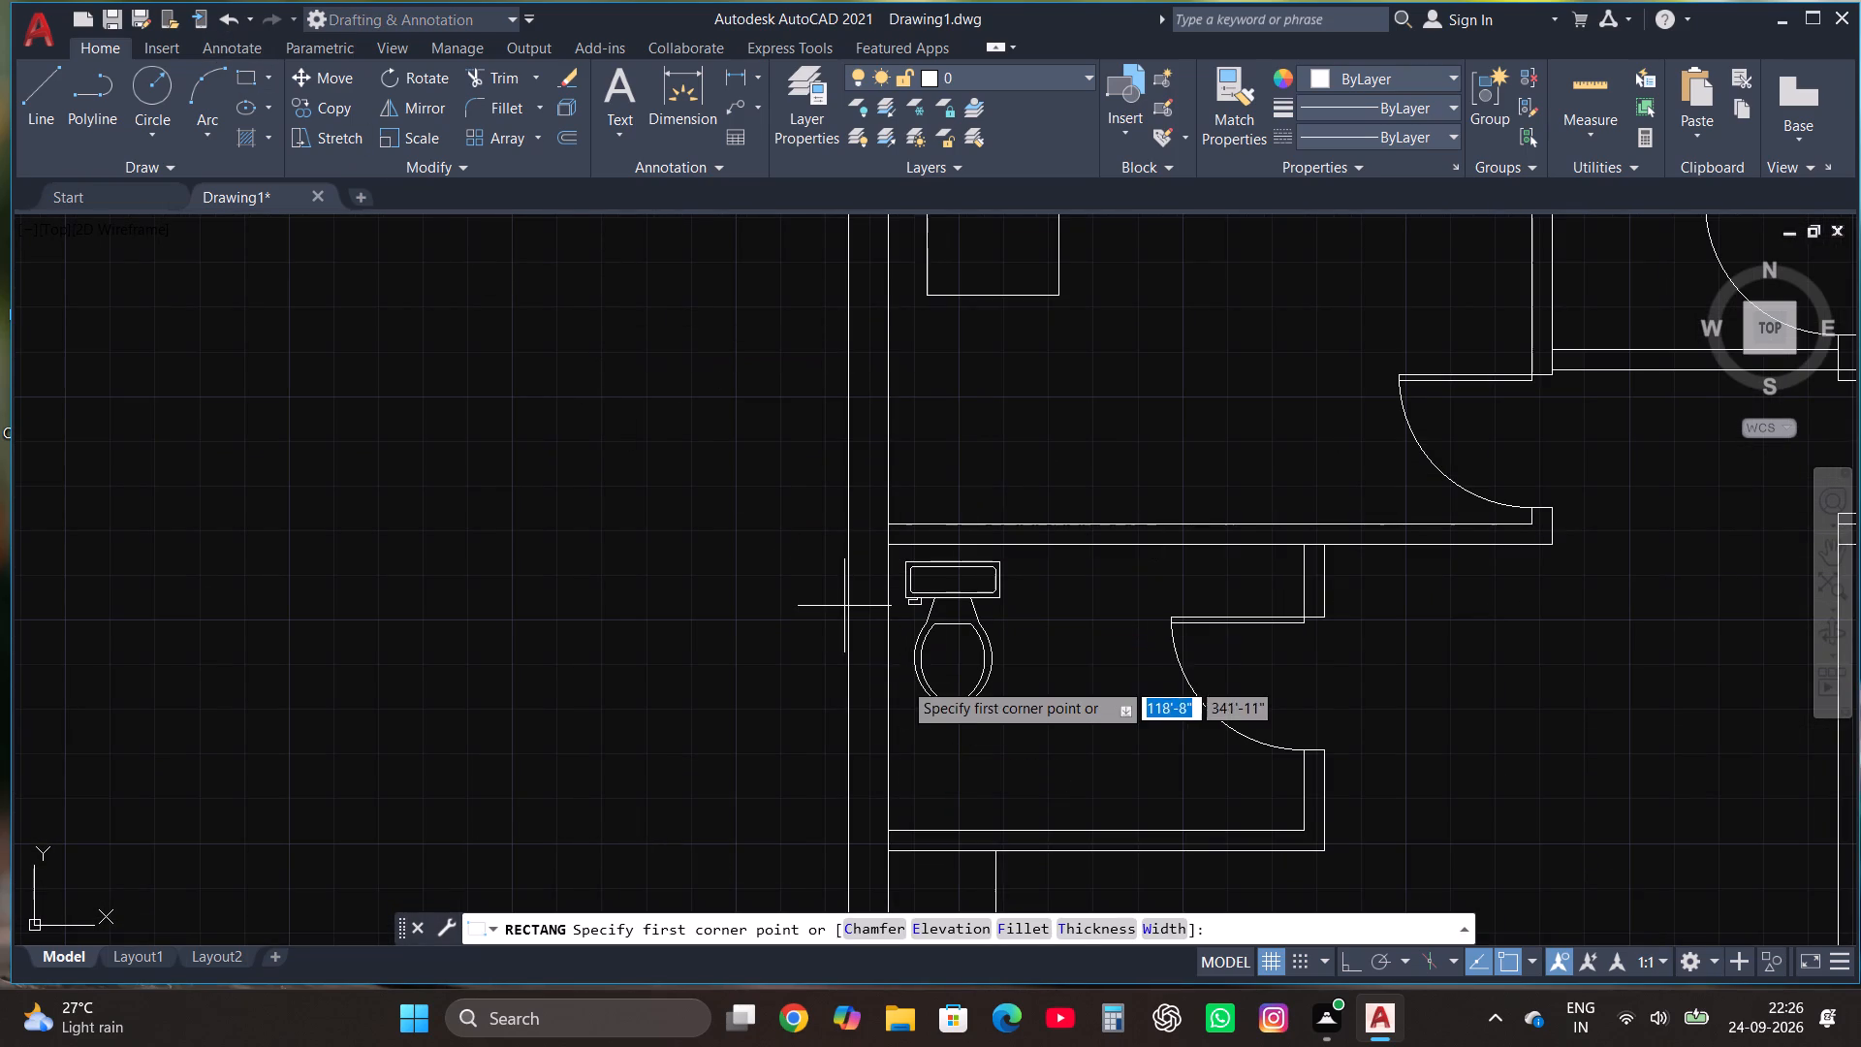
{"action": "left_click", "coordinate": [884, 619]}
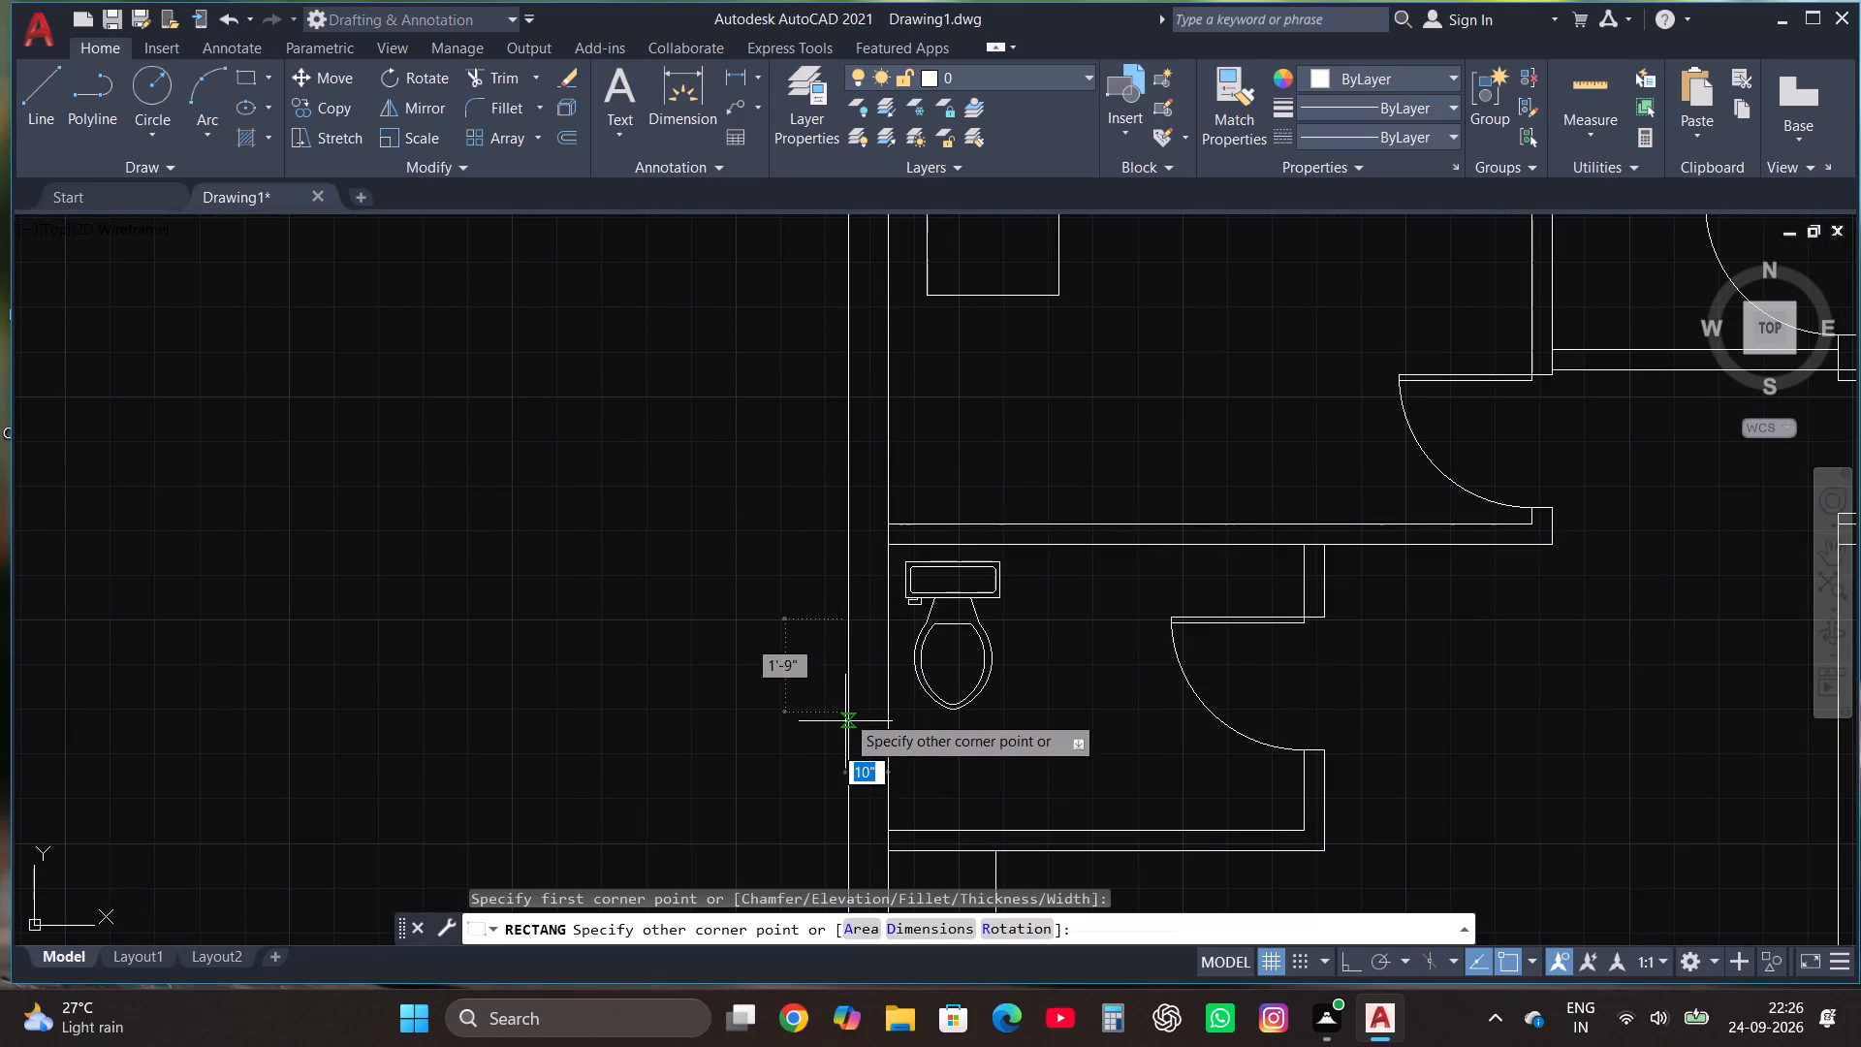
{"action": "left_click", "coordinate": [844, 761]}
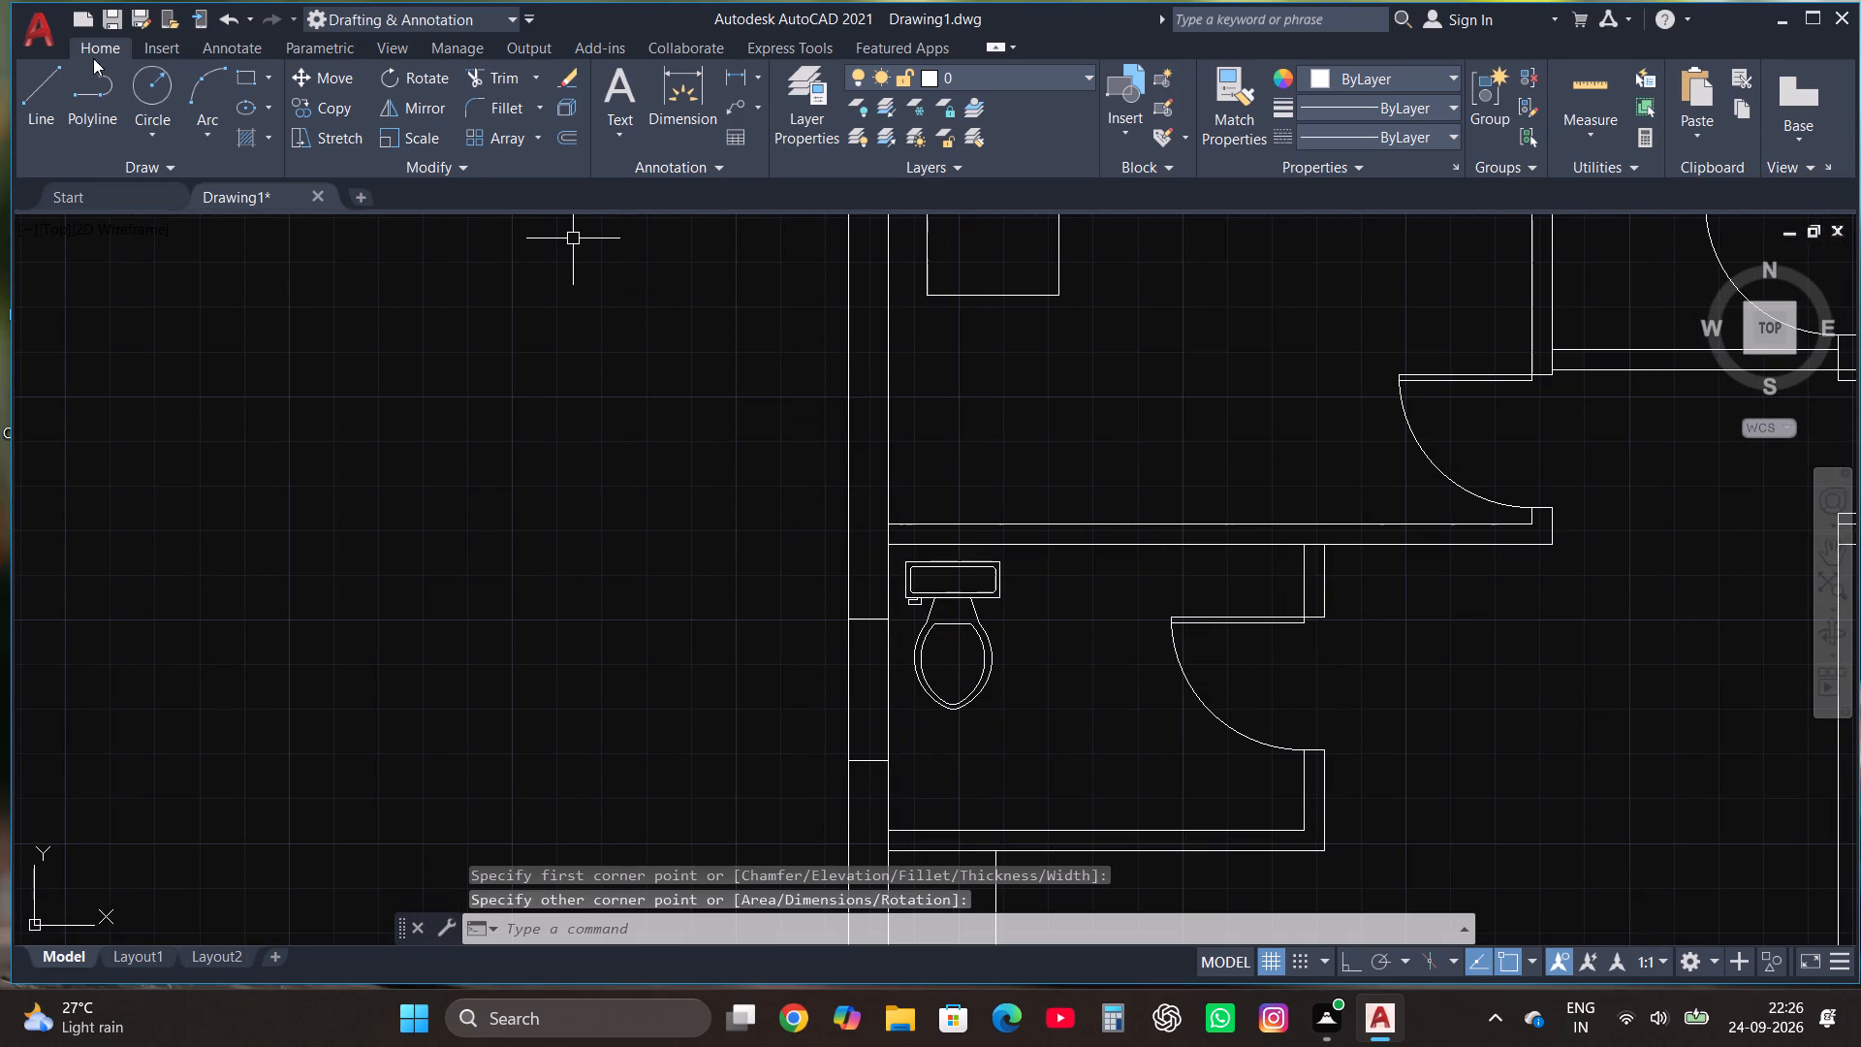
{"action": "left_click", "coordinate": [20, 93]}
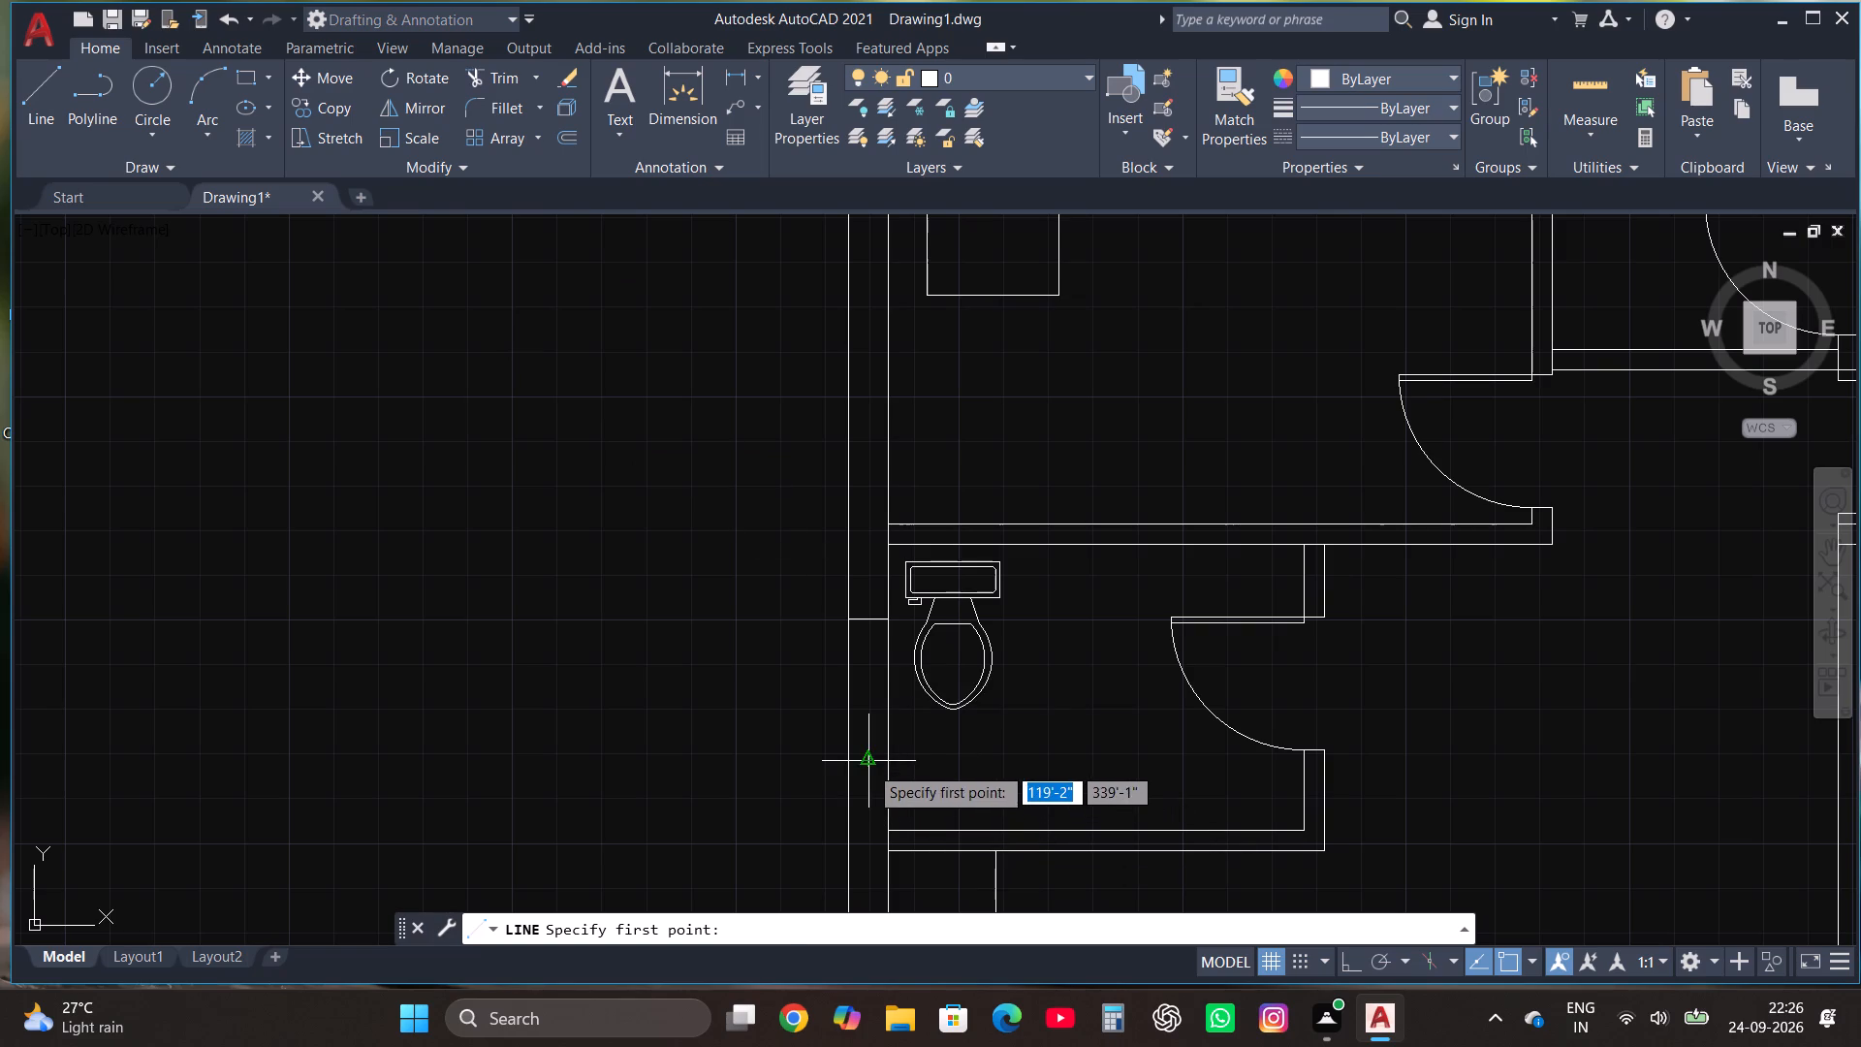
{"action": "left_click", "coordinate": [868, 765]}
{"action": "left_click", "coordinate": [867, 621]}
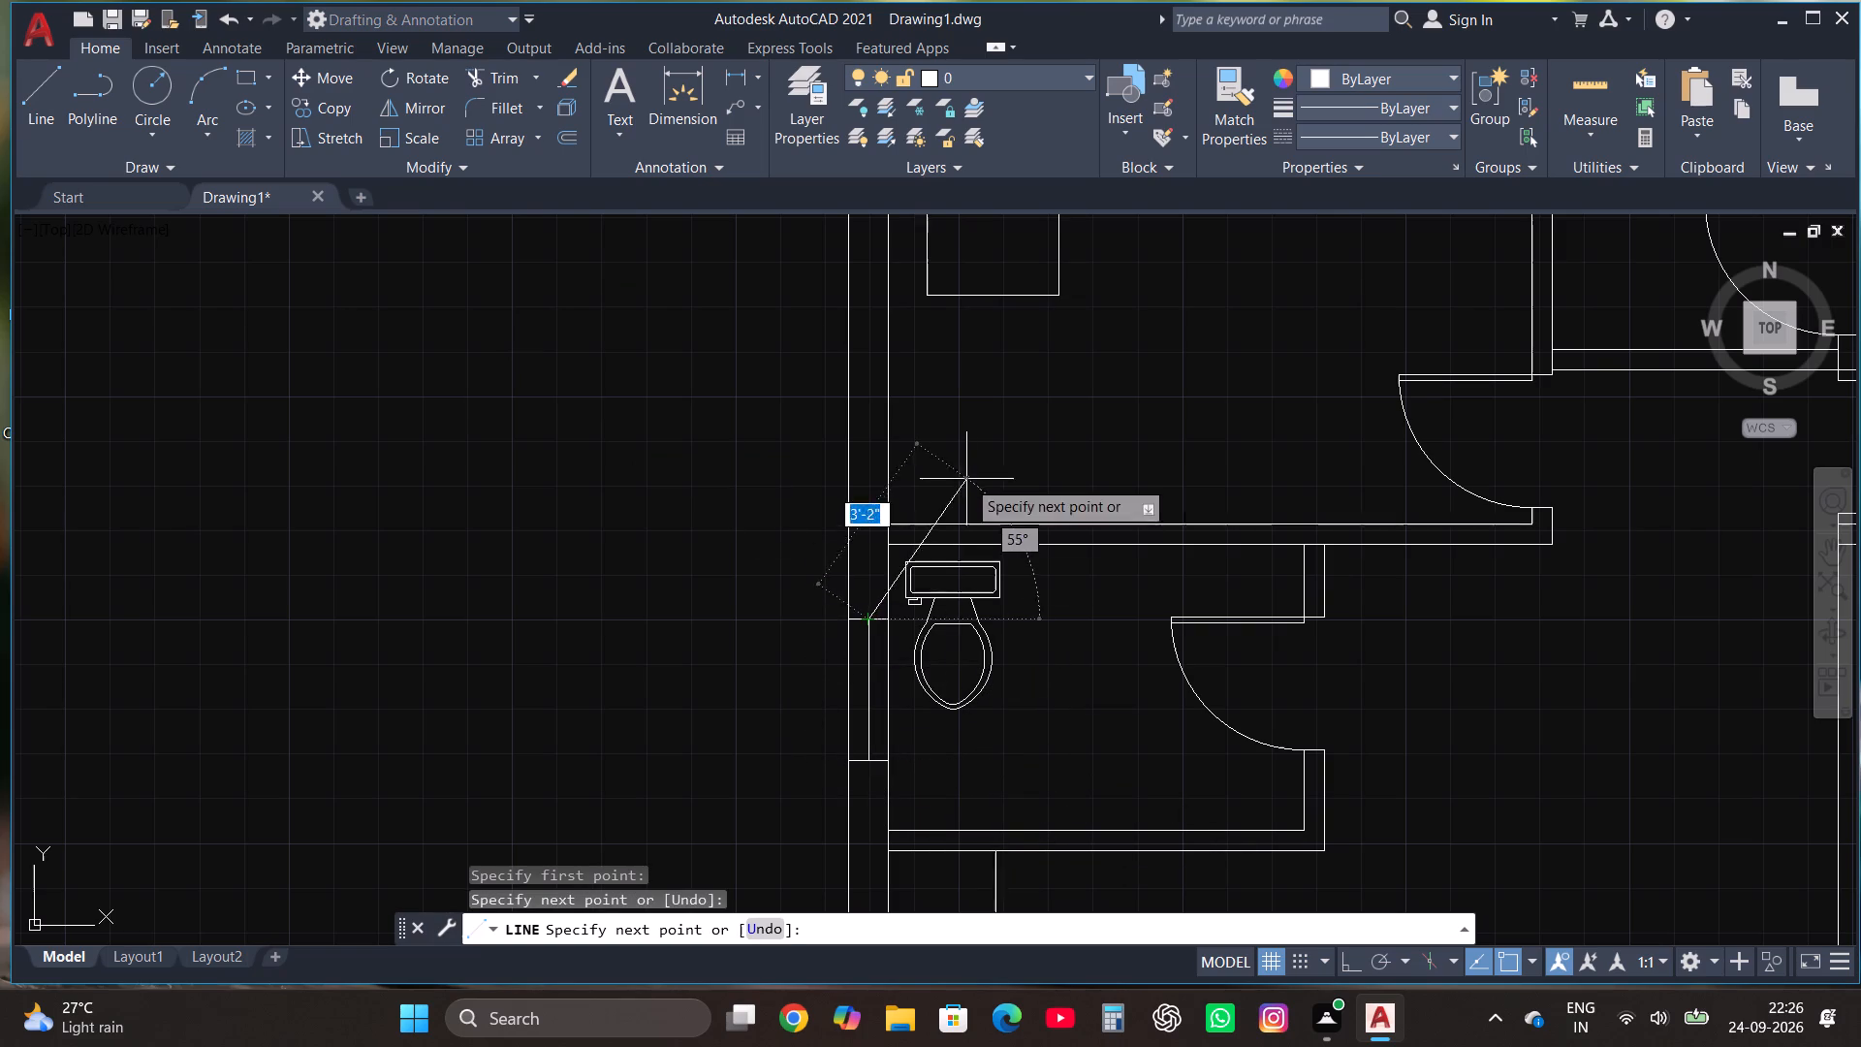
{"action": "key", "text": "Escape"}
Draw a window rectangle about 3'-6" long across the left outer wall beside the kitchen sink.
{"action": "scroll", "coordinate": [966, 475], "scroll_direction": "down", "scroll_amount": 3}
{"action": "scroll", "coordinate": [974, 620], "scroll_direction": "up", "scroll_amount": 2}
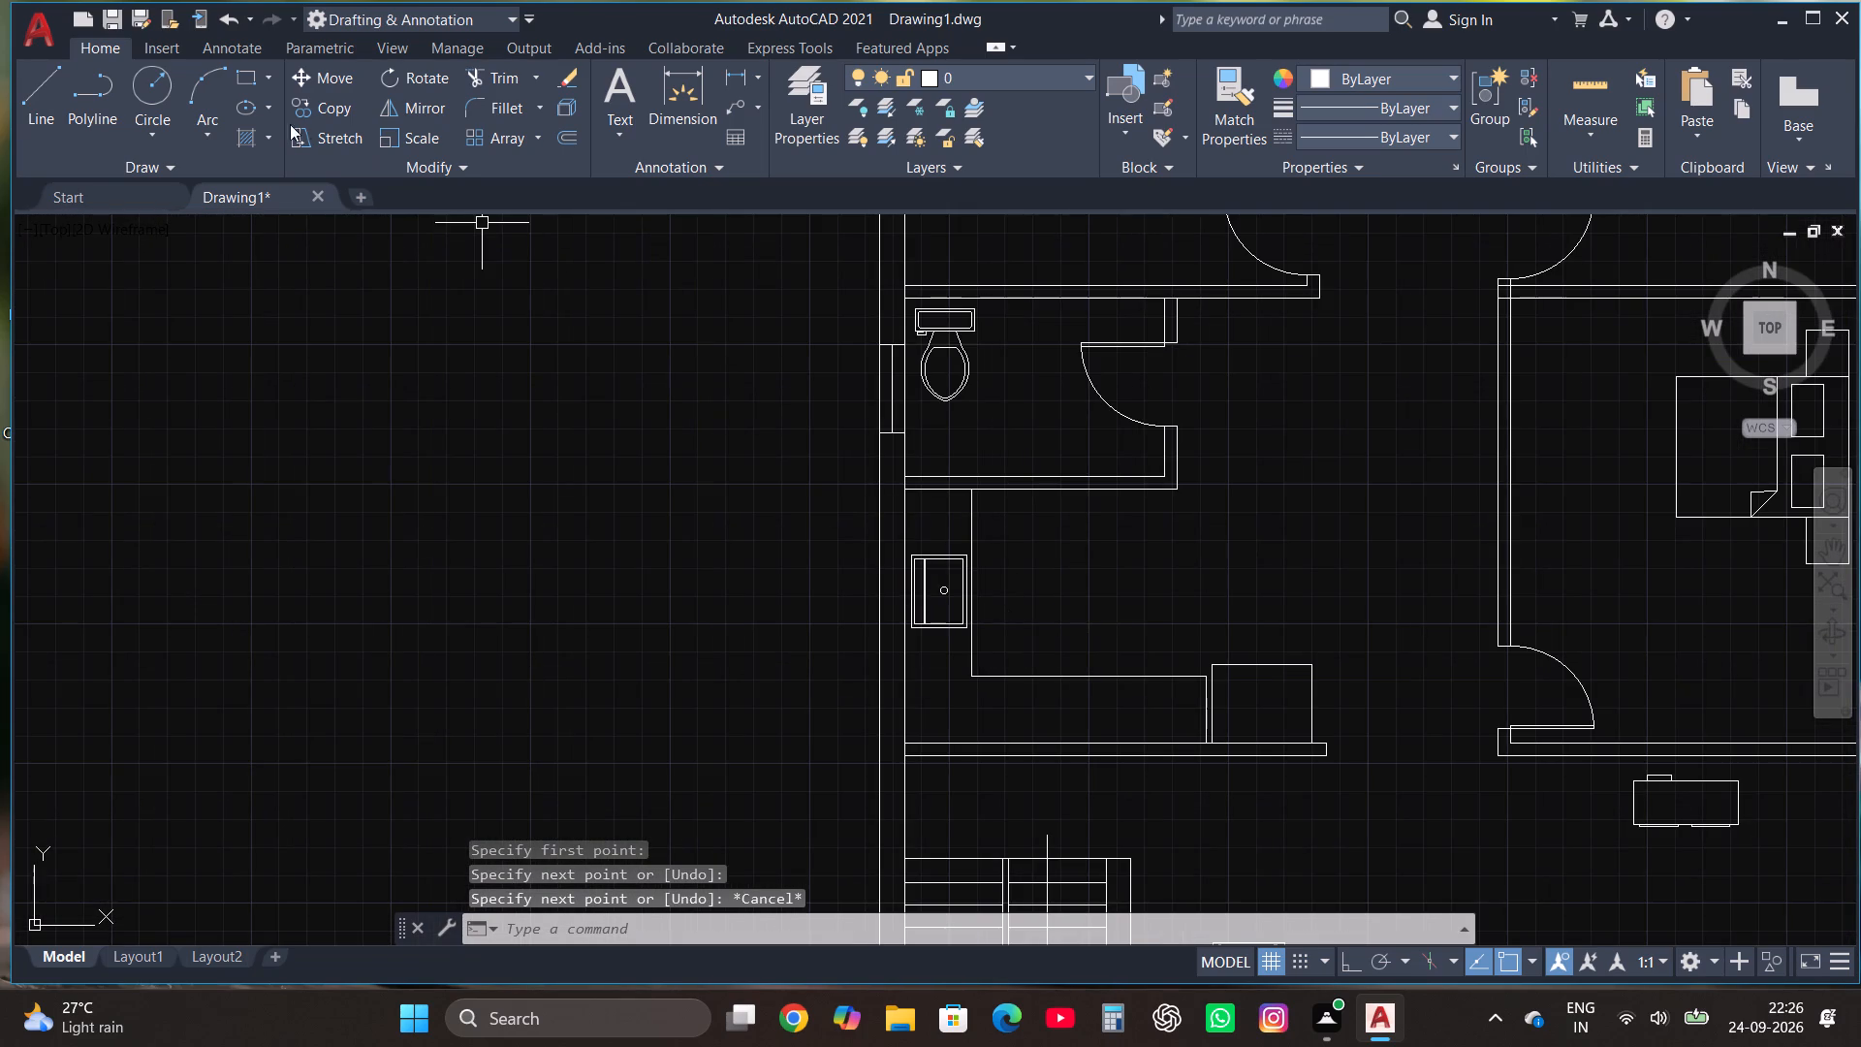
{"action": "left_click", "coordinate": [244, 79]}
{"action": "scroll", "coordinate": [804, 589], "scroll_direction": "up", "scroll_amount": 1}
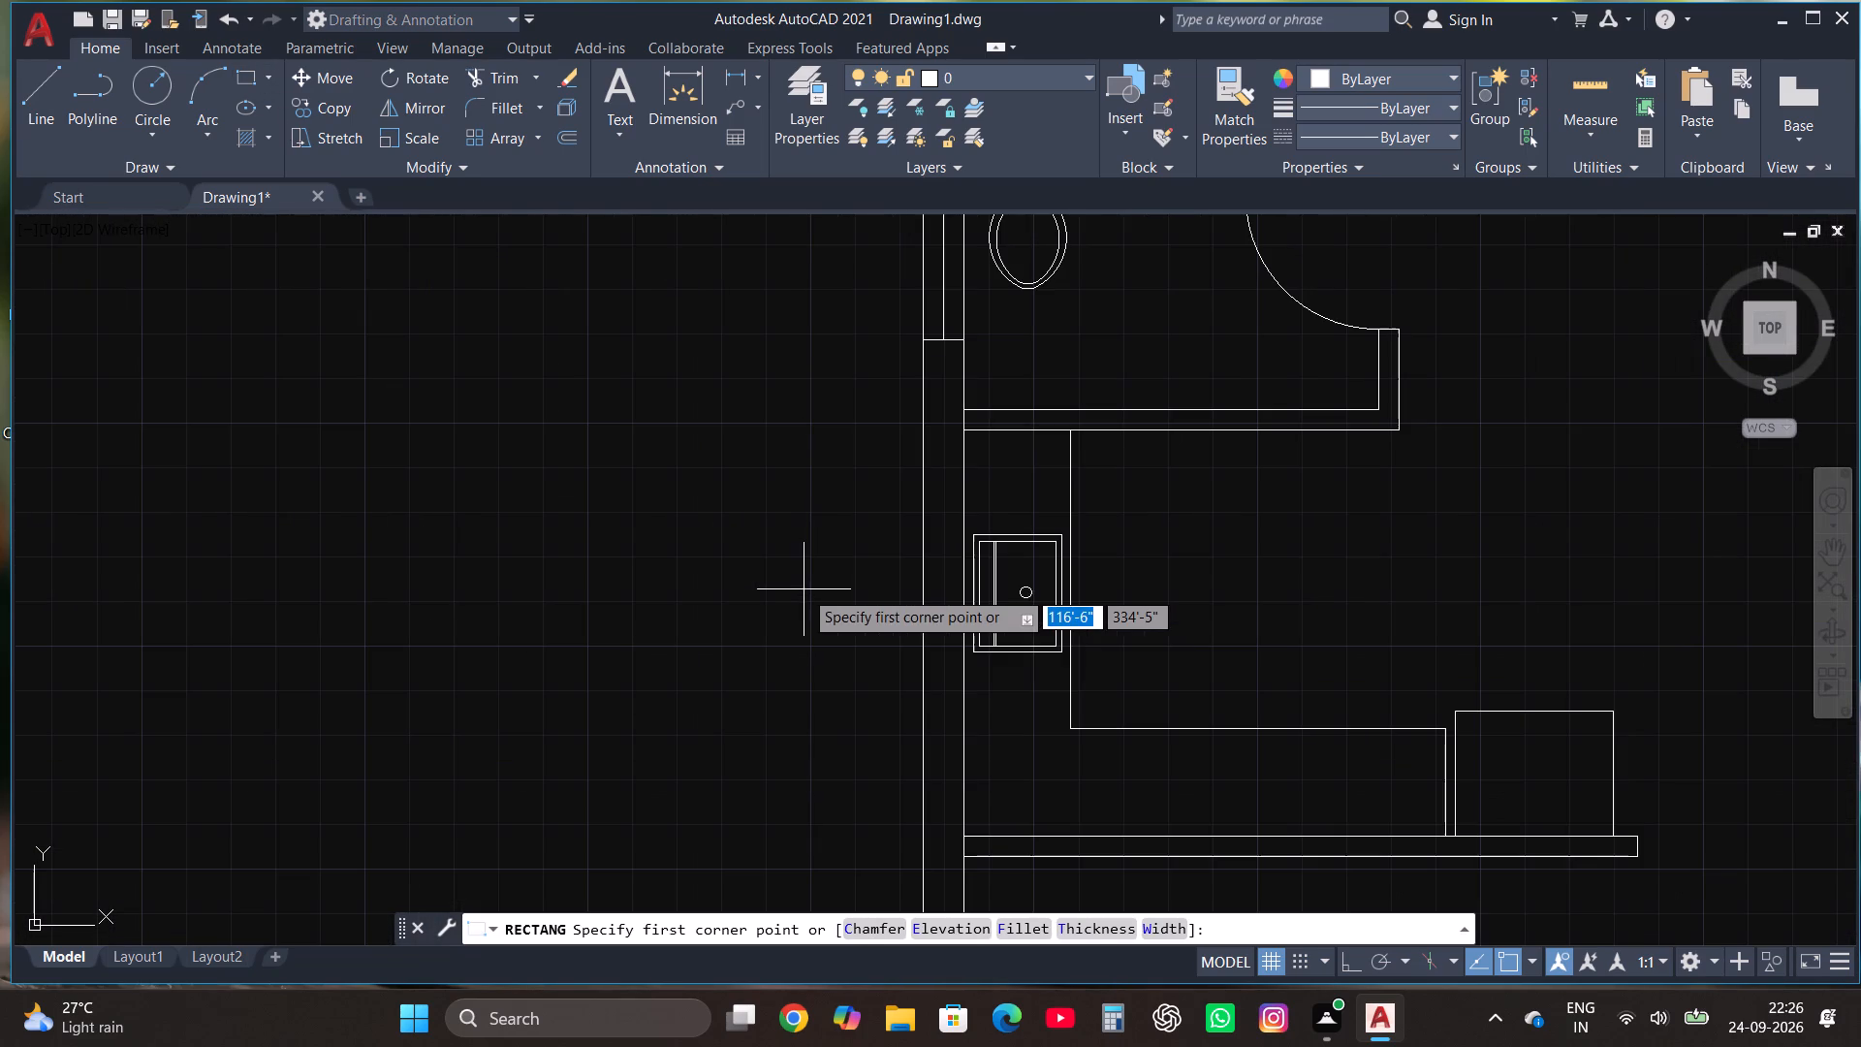
{"action": "left_click", "coordinate": [964, 519]}
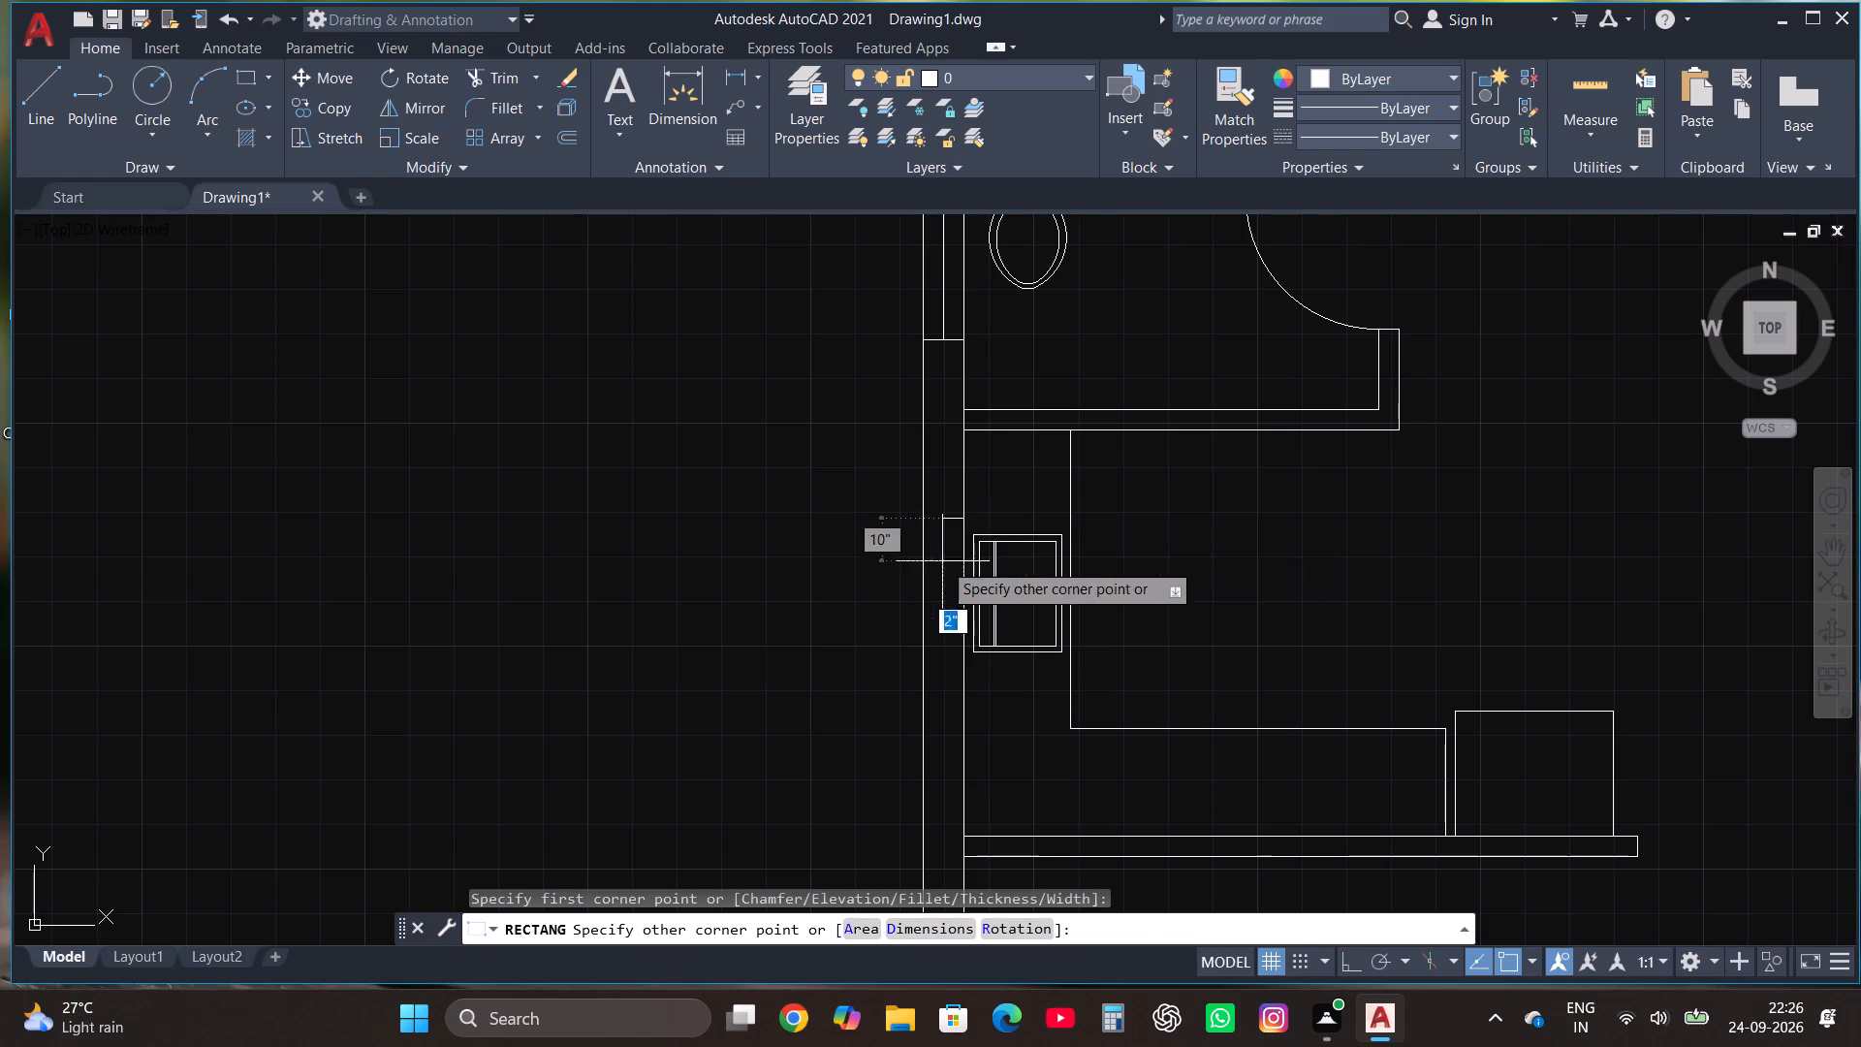
{"action": "left_click", "coordinate": [924, 708]}
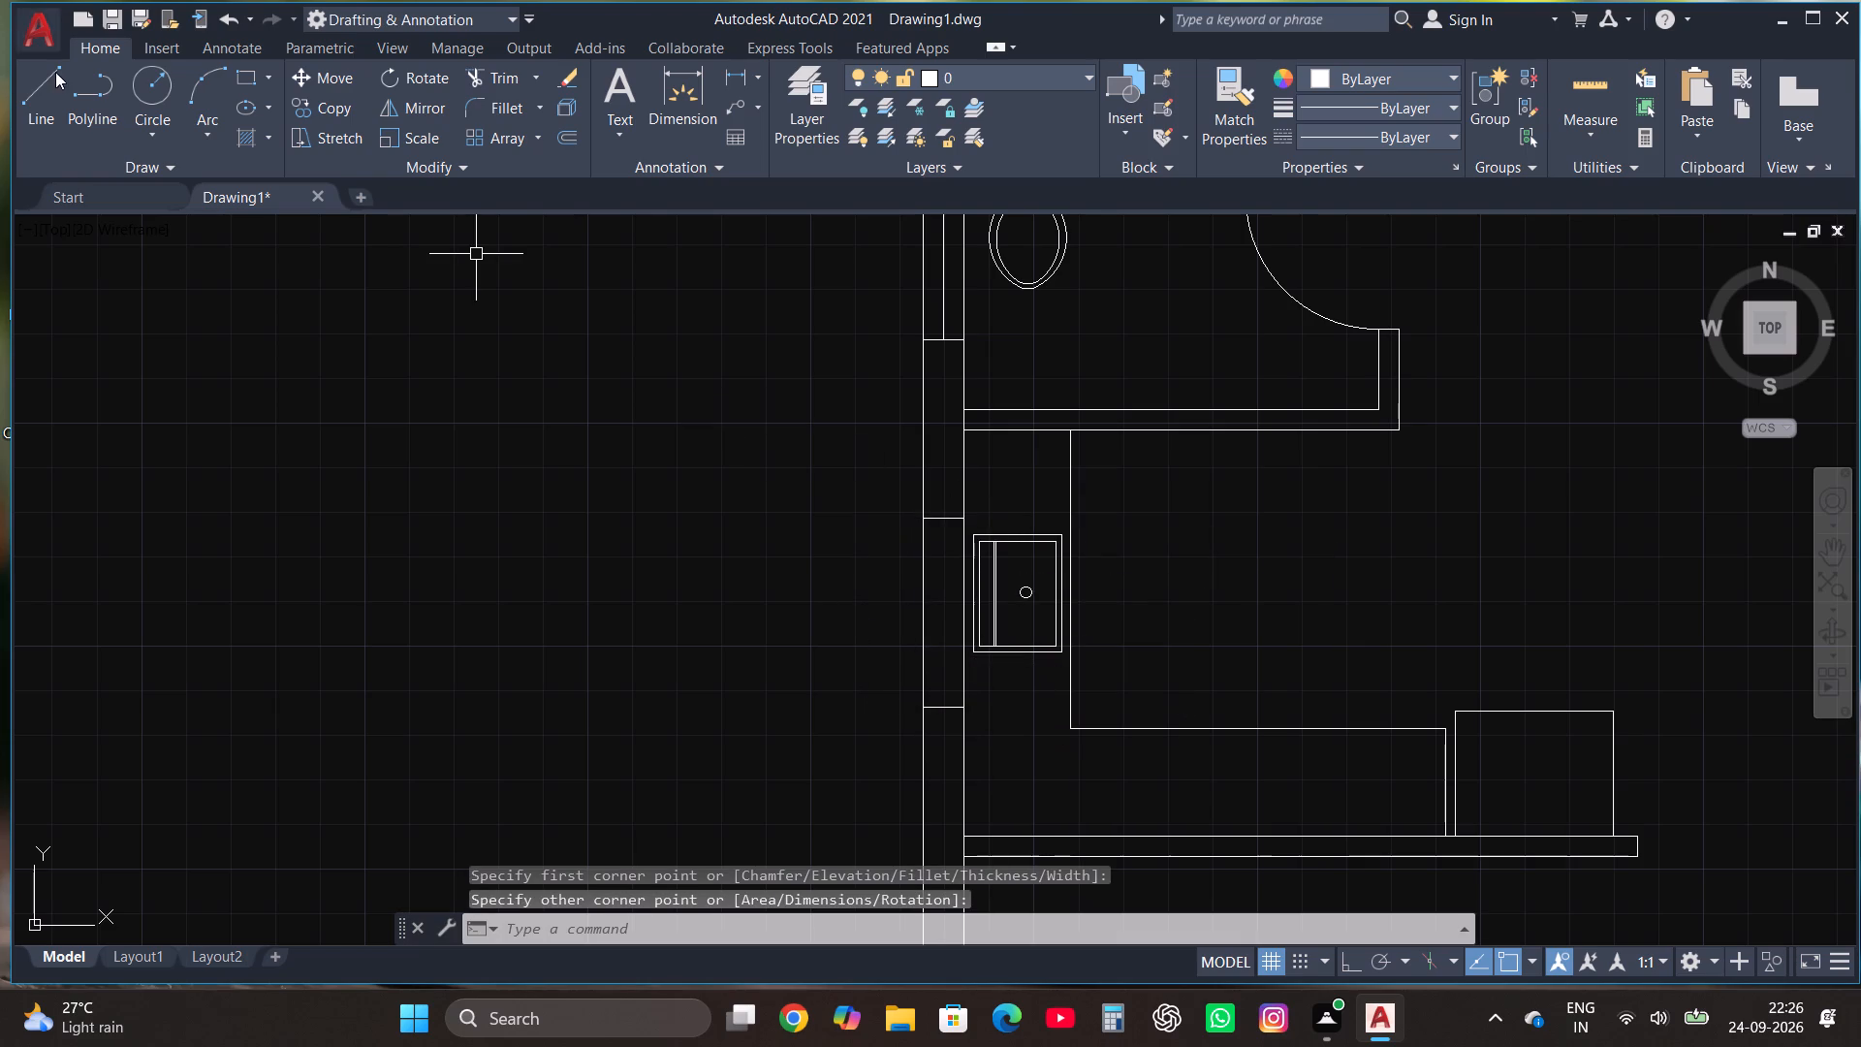
Add a straight vertical centre line about 3'-6" long to the kitchen window with Ortho on, undoing the slanted first segment.
{"action": "left_click", "coordinate": [41, 81]}
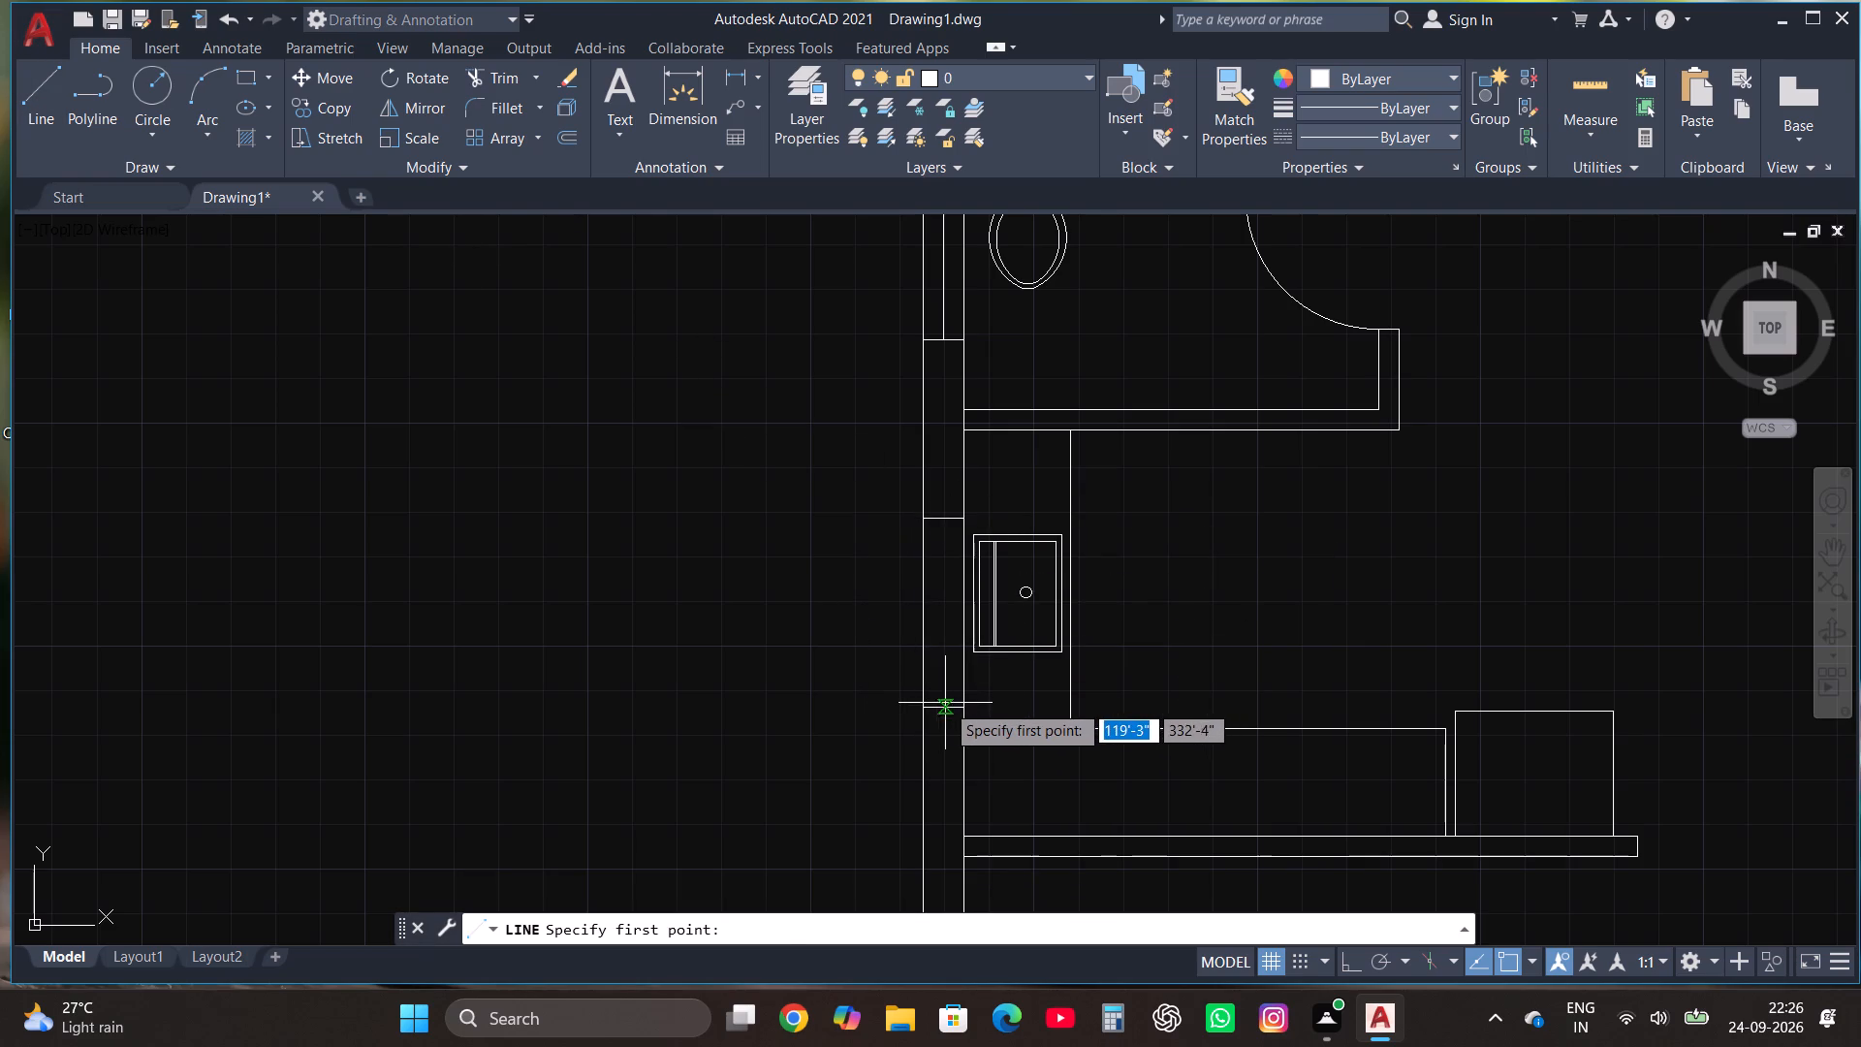
{"action": "left_click", "coordinate": [943, 709]}
{"action": "left_click", "coordinate": [948, 523]}
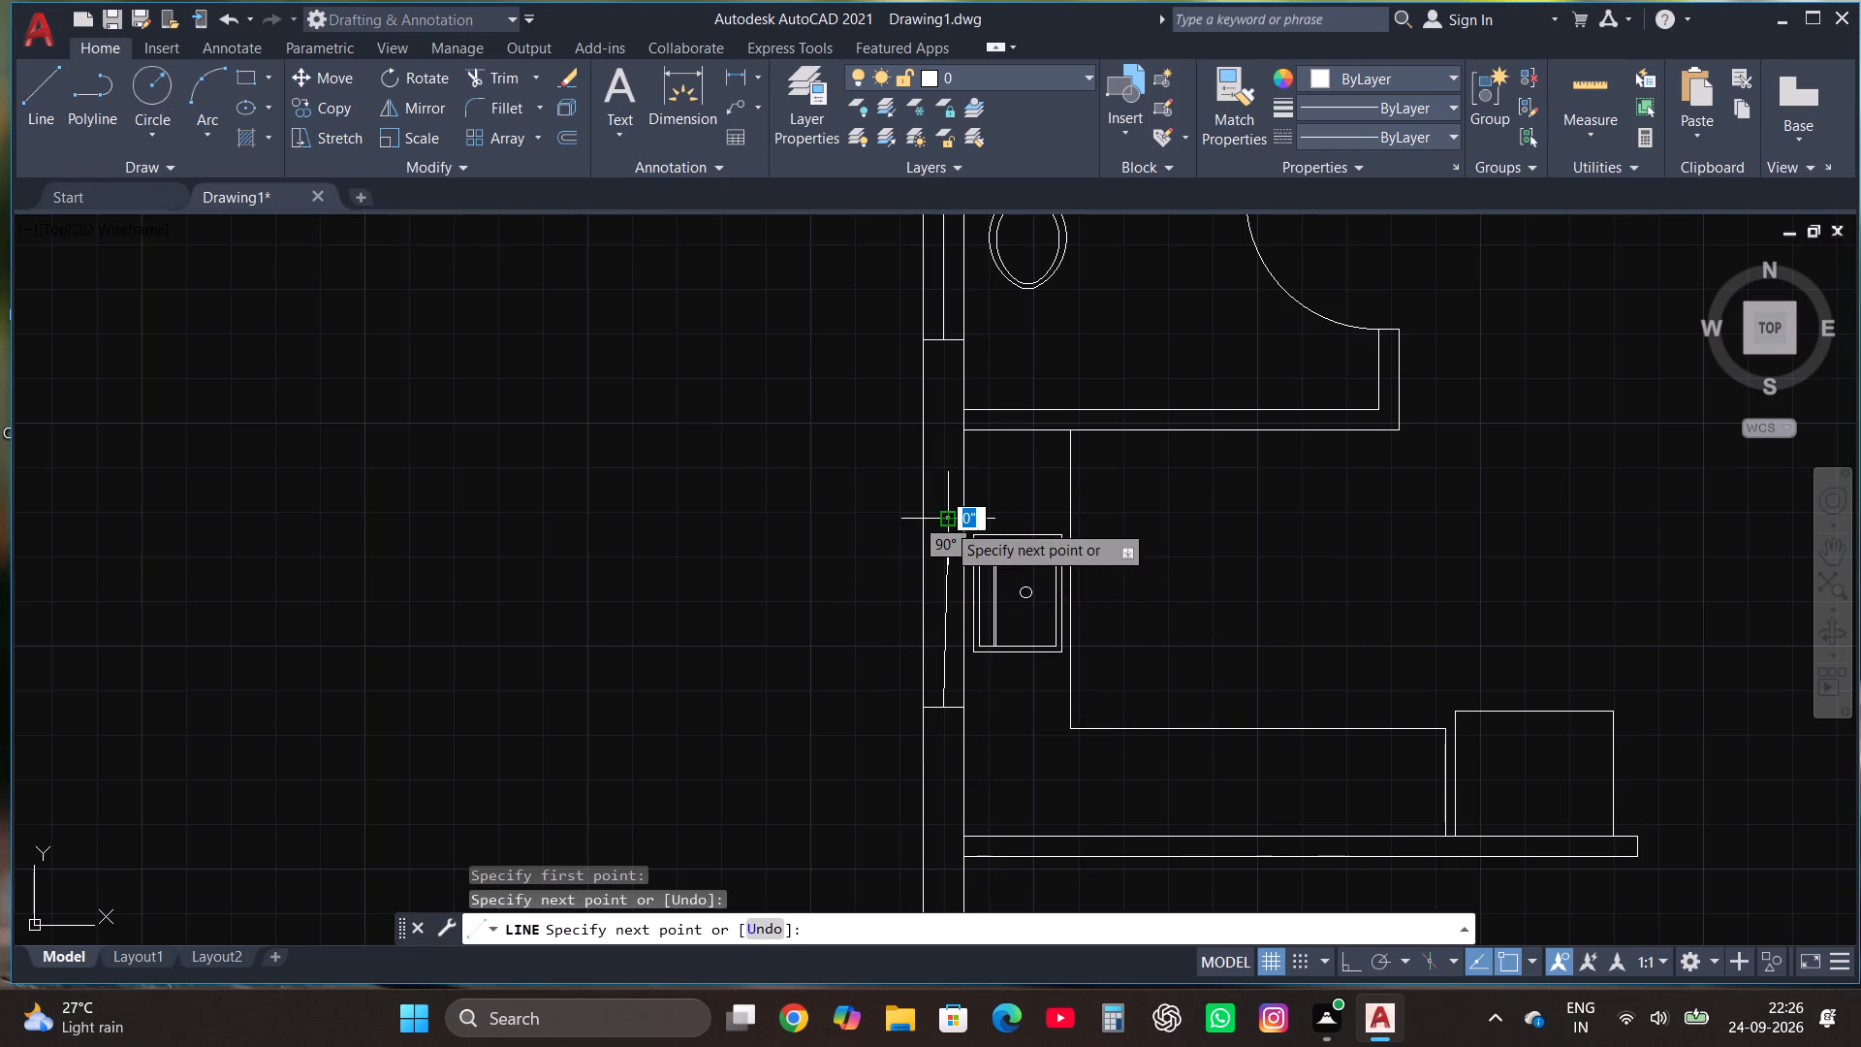
{"action": "key", "text": "ctrl+z"}
{"action": "scroll", "coordinate": [948, 541], "scroll_direction": "up", "scroll_amount": 2}
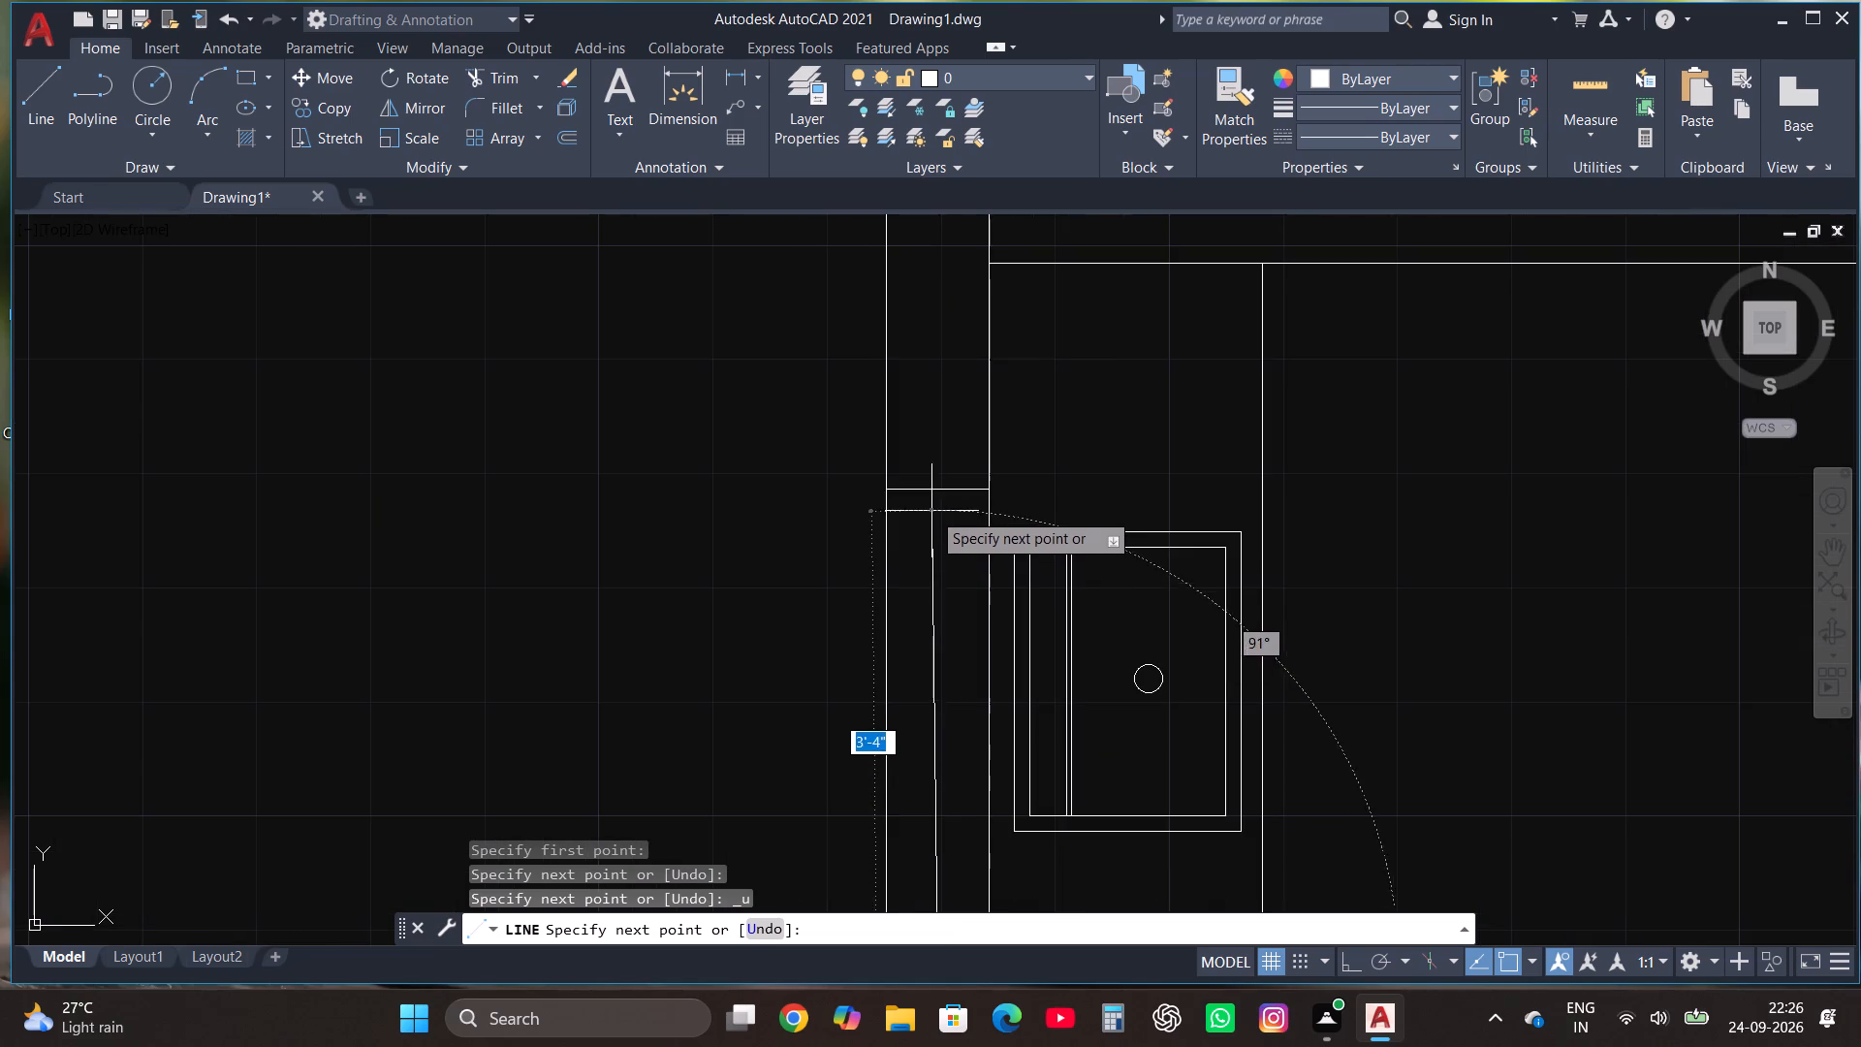
{"action": "key", "text": "F8"}
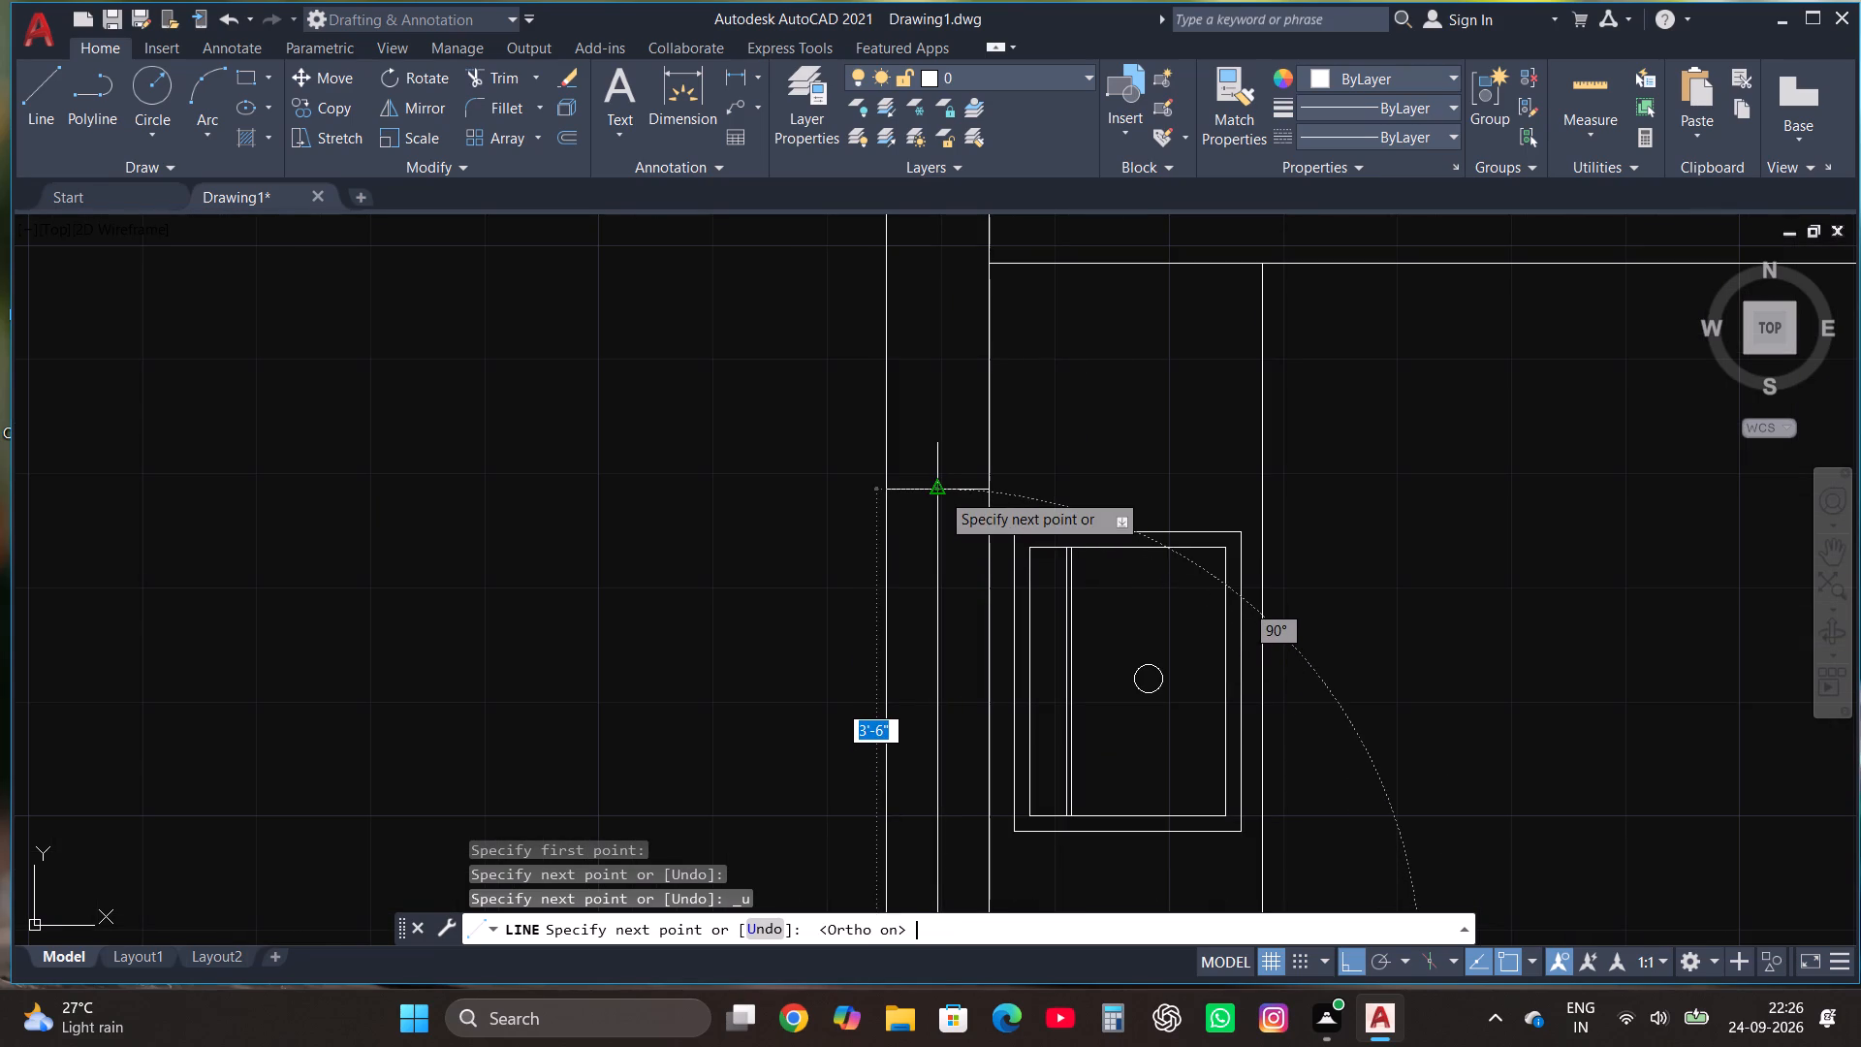
{"action": "left_click", "coordinate": [940, 492]}
{"action": "key", "text": "Escape"}
{"action": "scroll", "coordinate": [902, 492], "scroll_direction": "down", "scroll_amount": 3}
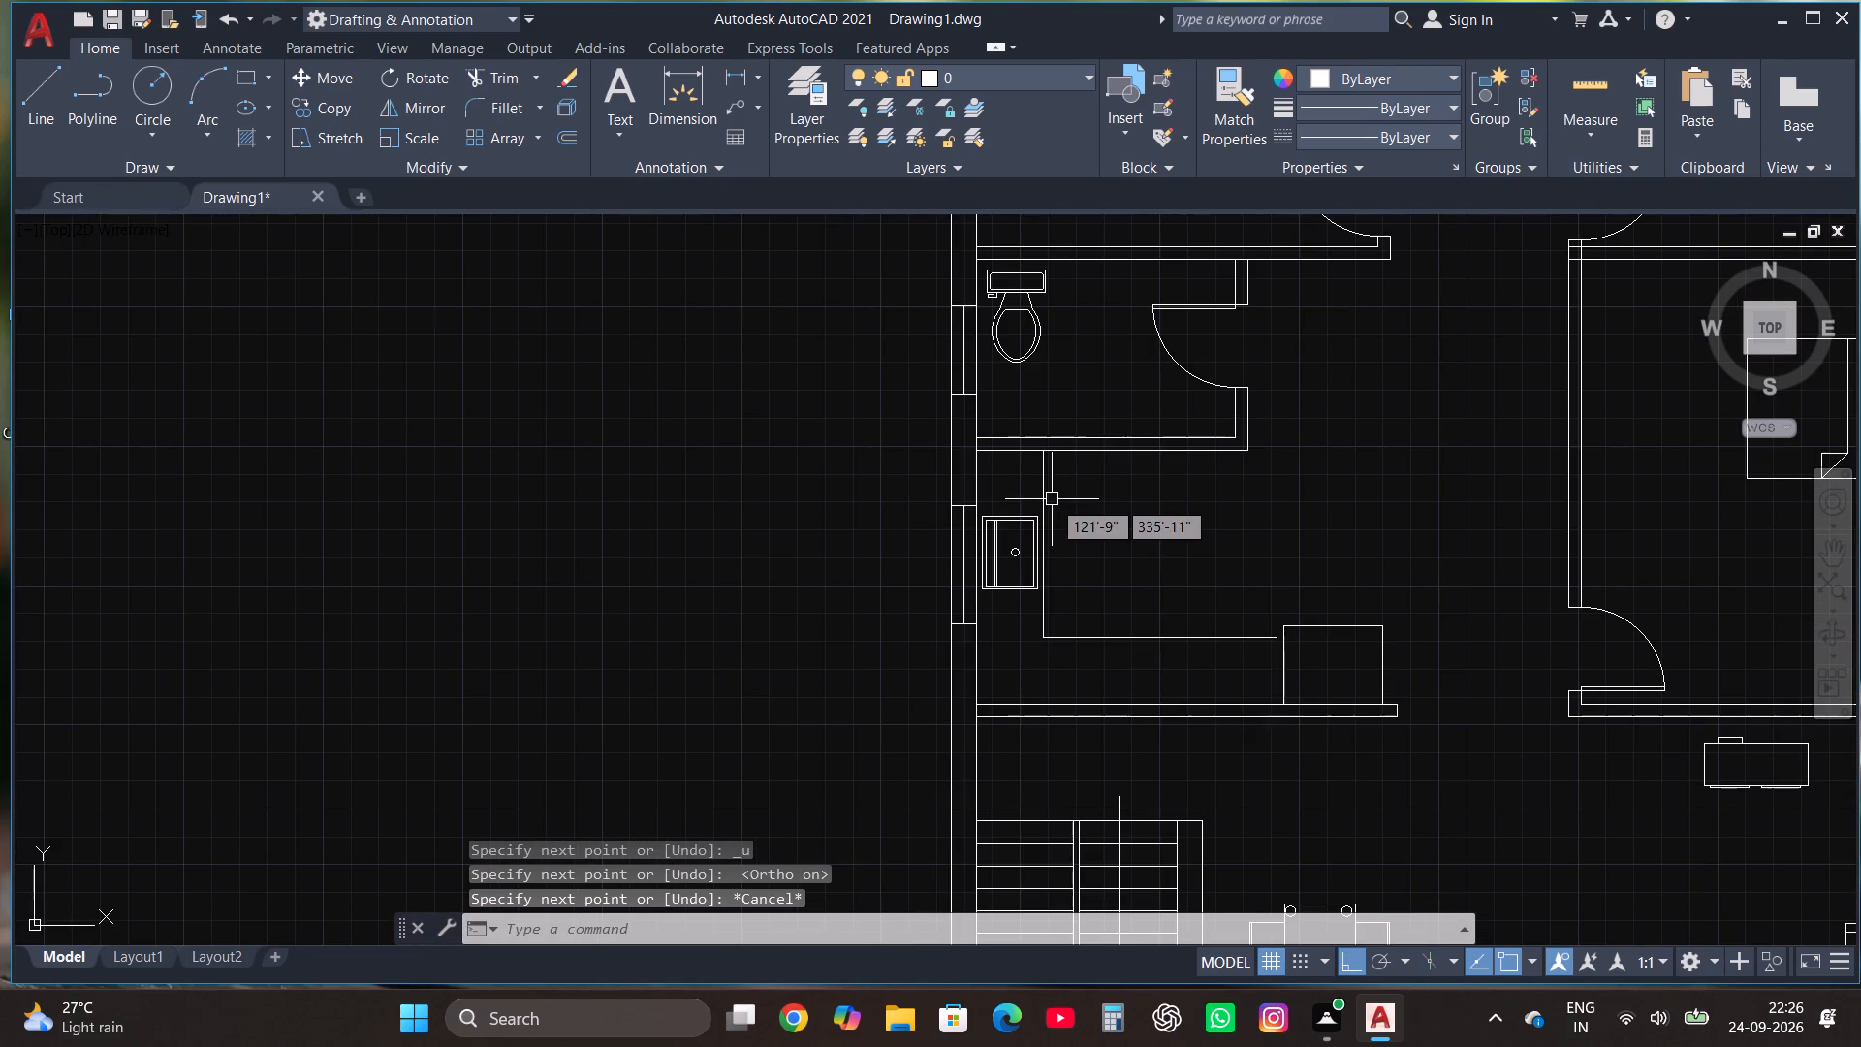
Erase the spare door symbols and the spare WC lying outside the floor plan, beyond its right outer wall.
{"action": "scroll", "coordinate": [1055, 529], "scroll_direction": "down", "scroll_amount": 3}
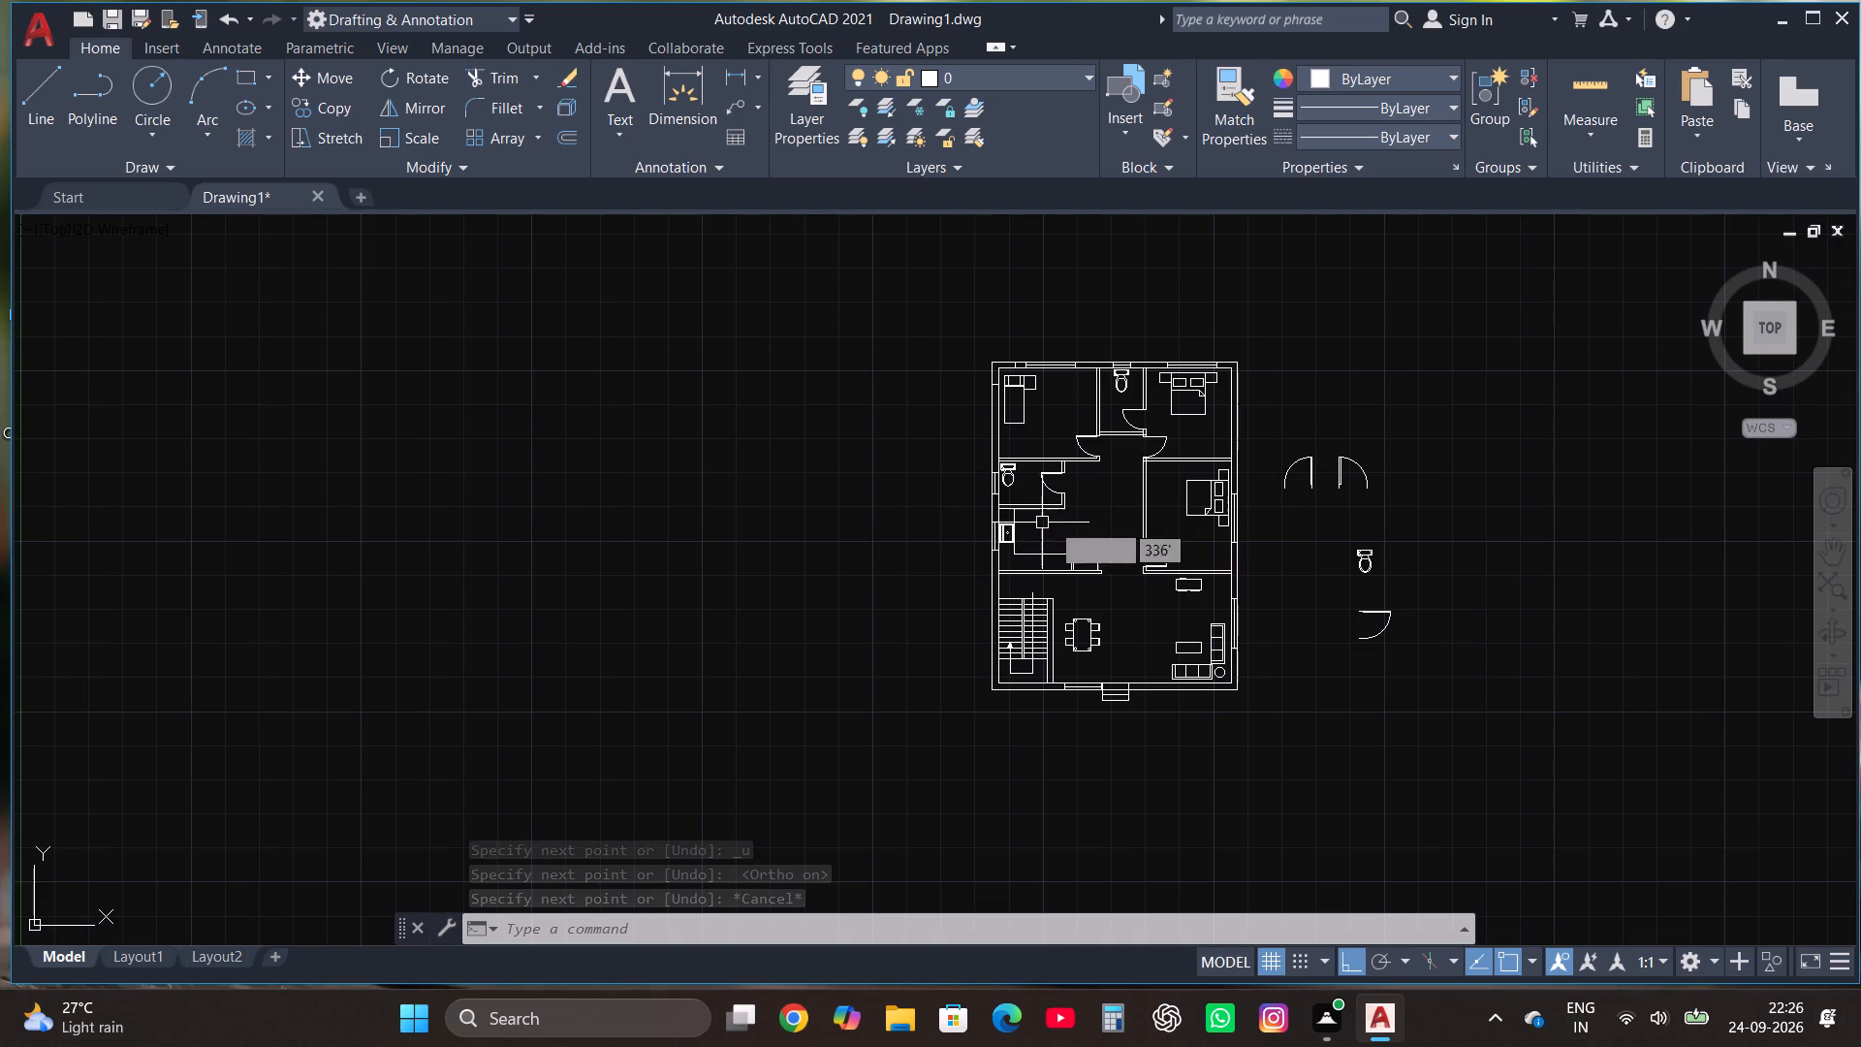
{"action": "left_click_drag", "start_coordinate": [1436, 676], "coordinate": [1422, 662]}
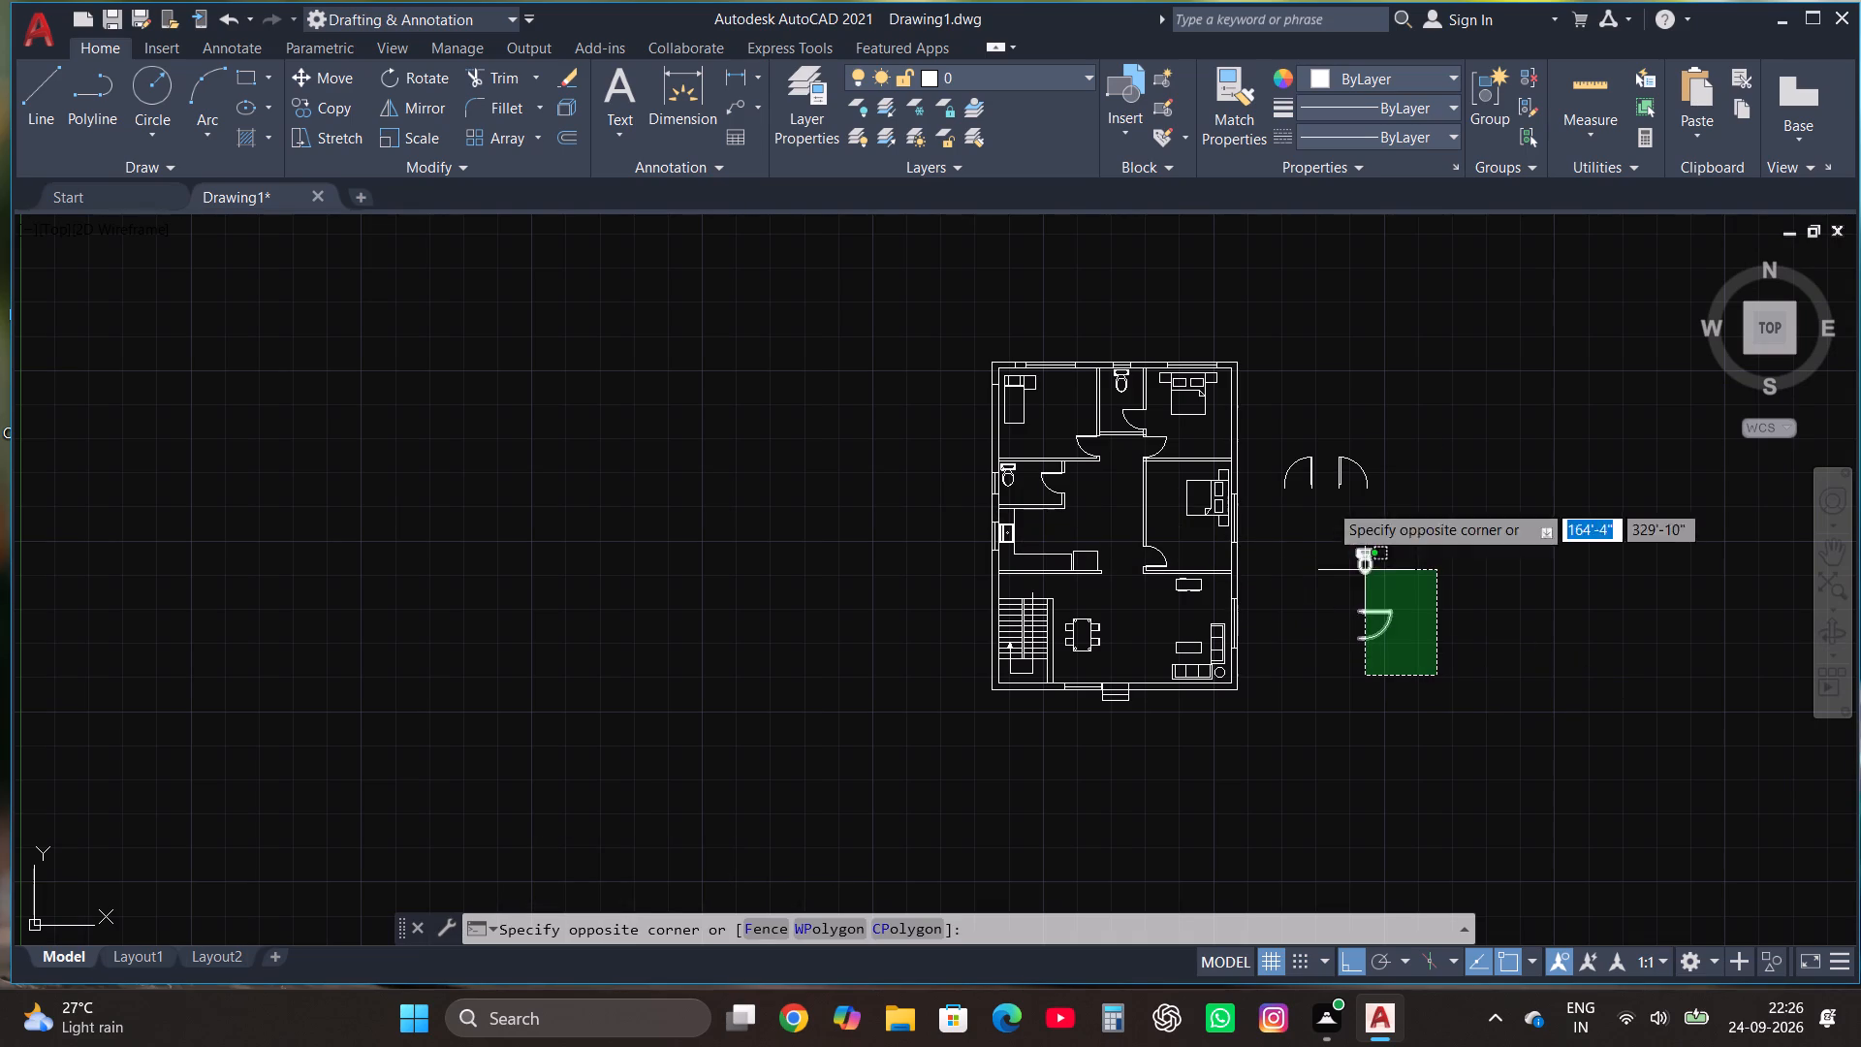
{"action": "left_click", "coordinate": [1277, 410]}
{"action": "key", "text": "Delete"}
Start a SOLID hatch and fill the lower outer walls, kitchen bottom wall, left toilet's bottom wall, and right bedroom's bottom and corridor-side walls.
{"action": "scroll", "coordinate": [1299, 522], "scroll_direction": "up", "scroll_amount": 2}
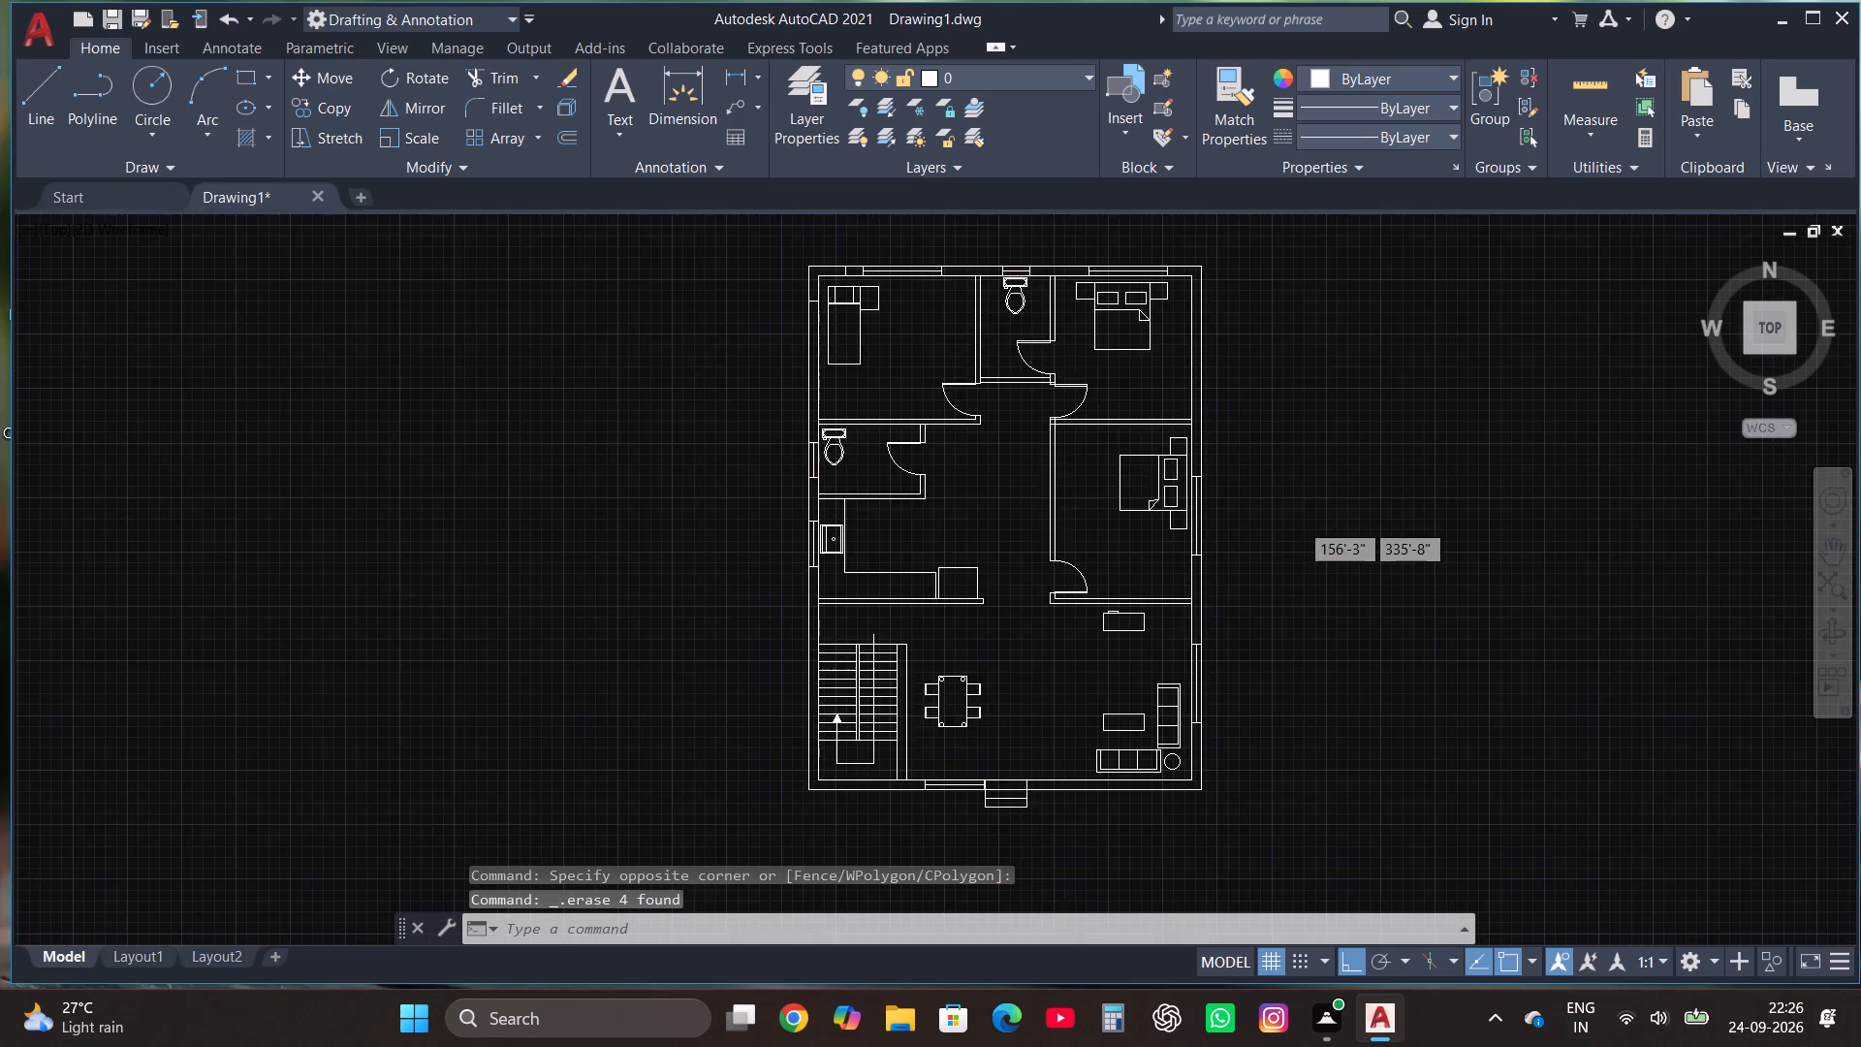
{"action": "key", "text": "h"}
{"action": "key", "text": "Return"}
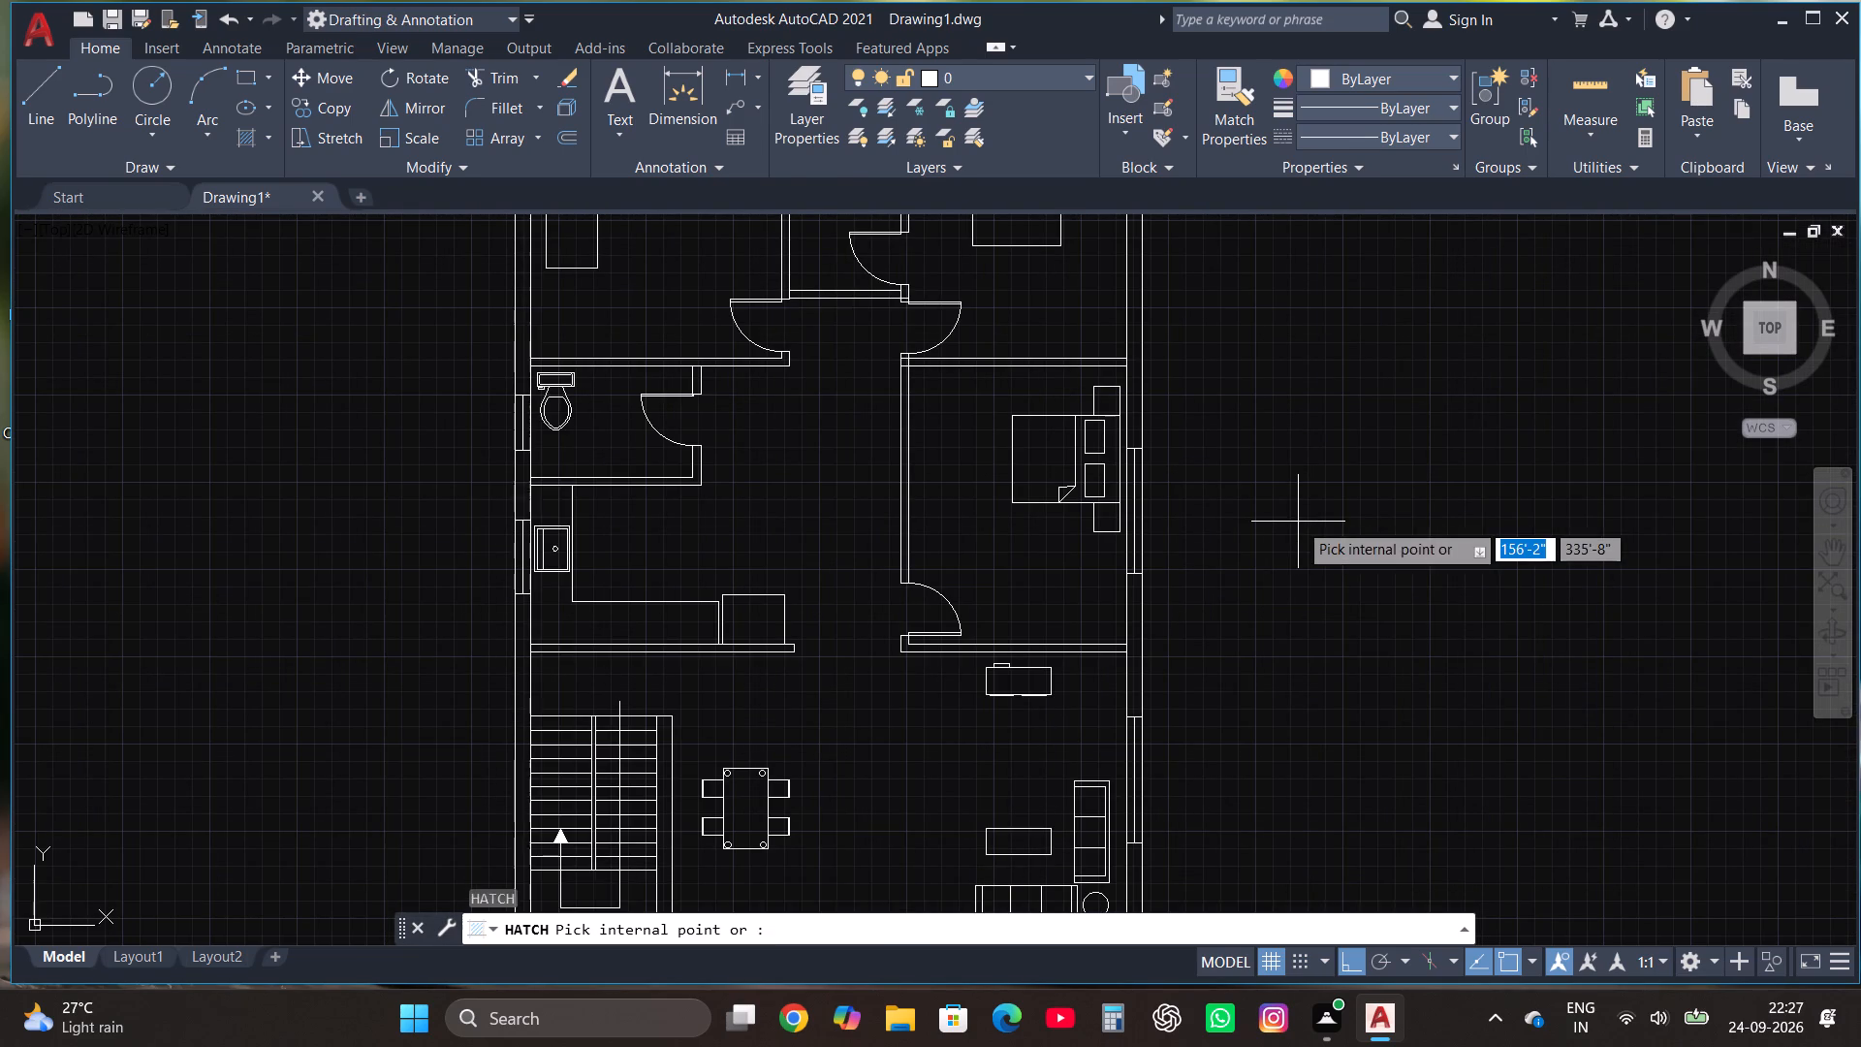
{"action": "left_click", "coordinate": [1136, 652]}
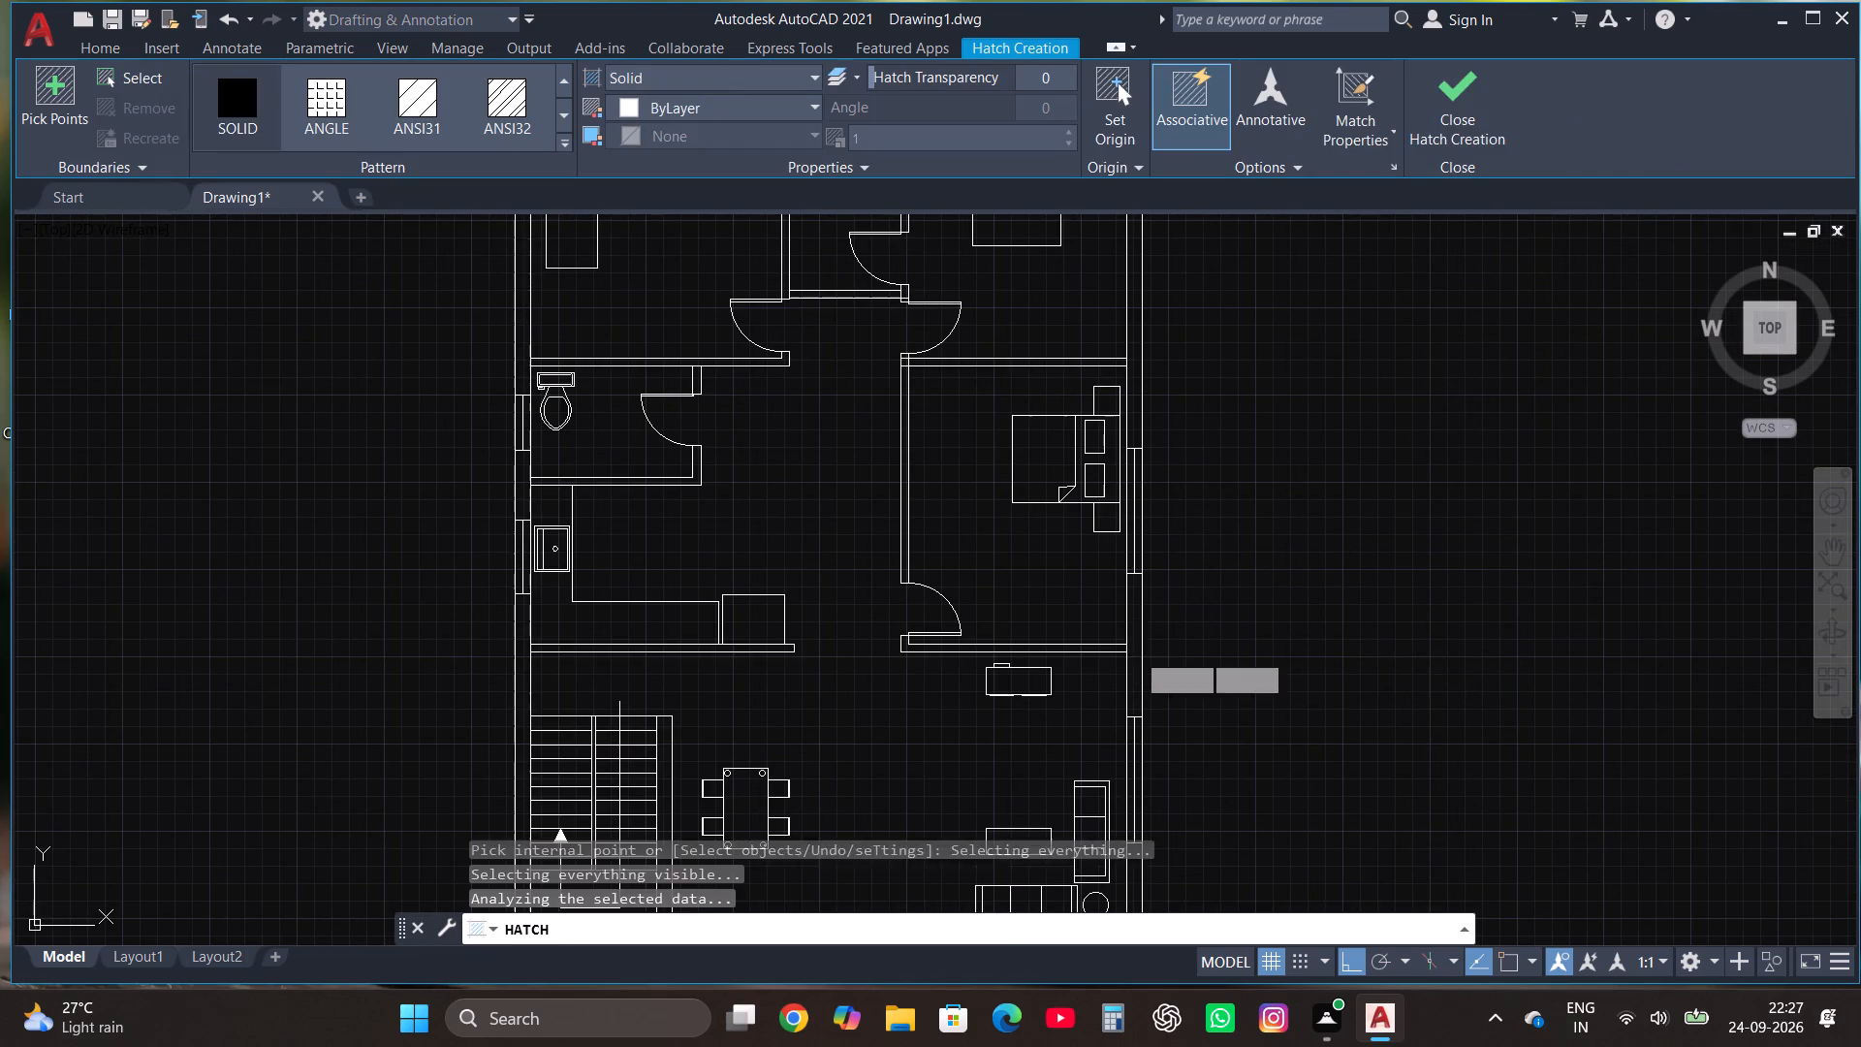
{"action": "scroll", "coordinate": [1070, 653], "scroll_direction": "up", "scroll_amount": 2}
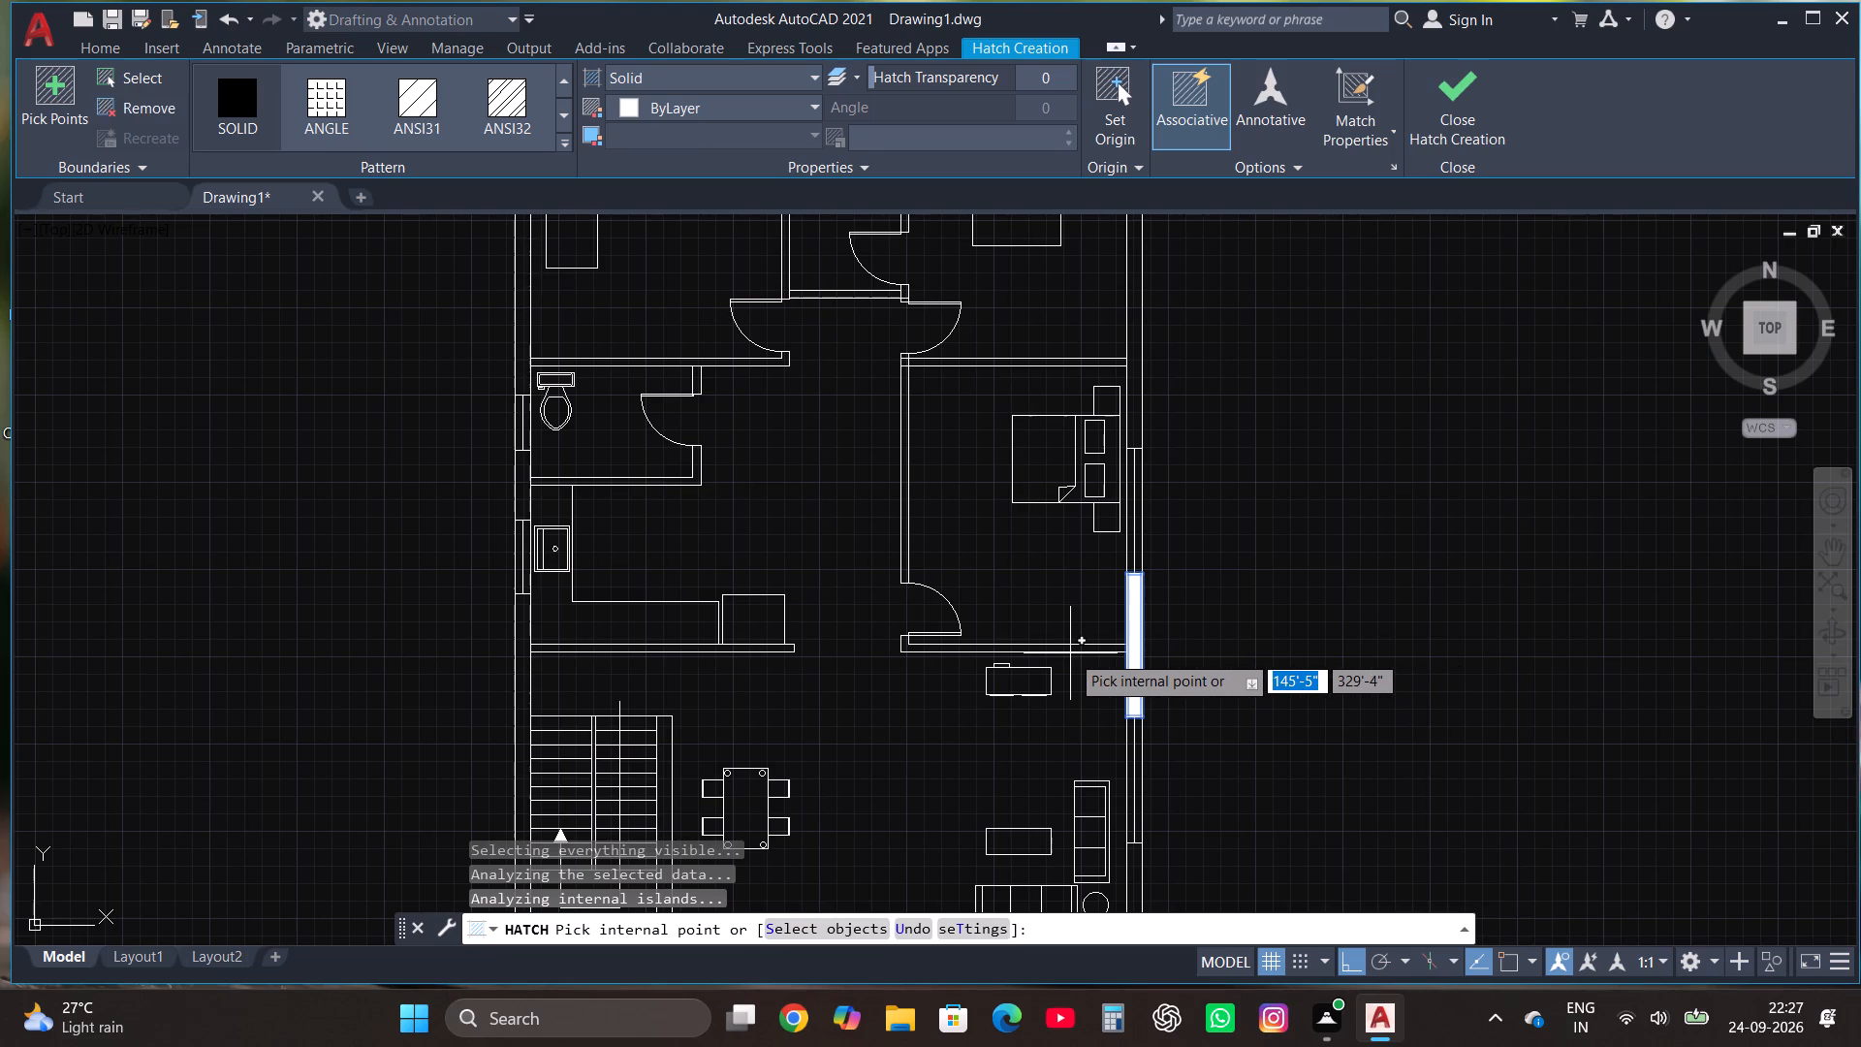
{"action": "scroll", "coordinate": [1065, 652], "scroll_direction": "up", "scroll_amount": 3}
{"action": "left_click", "coordinate": [1052, 644]}
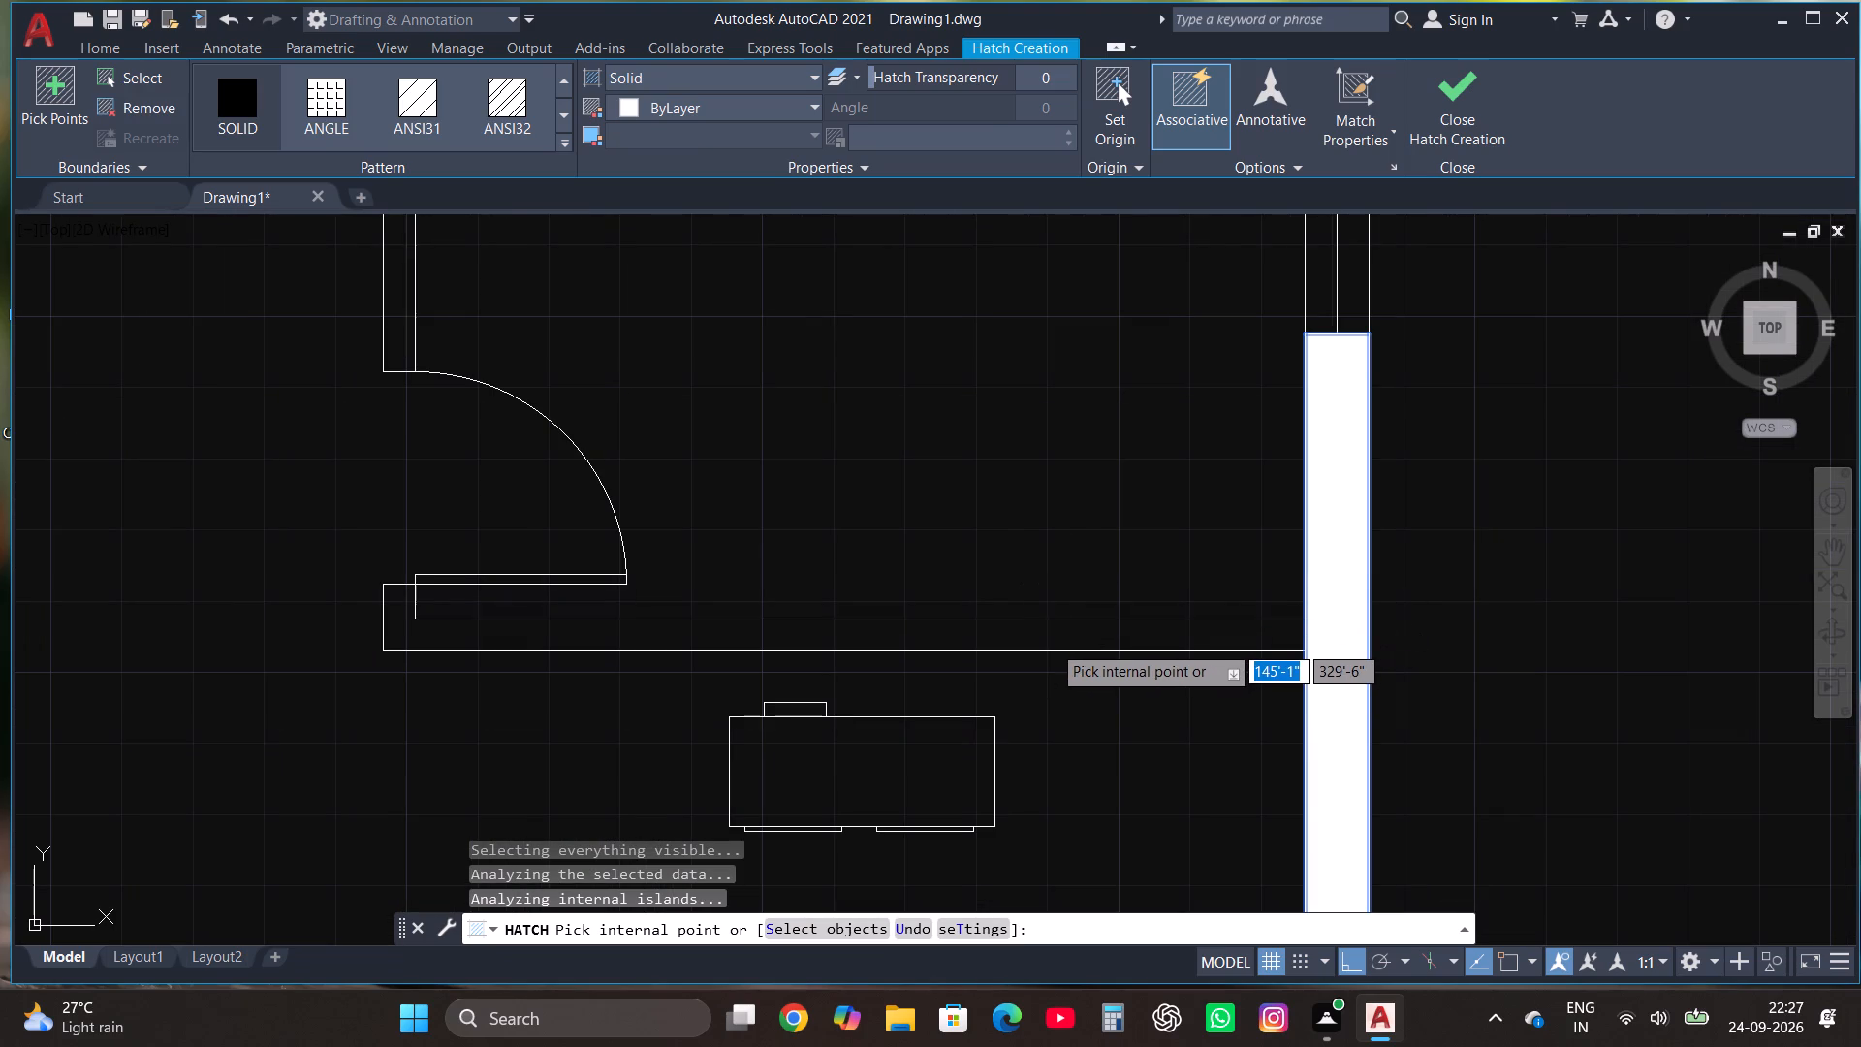
{"action": "scroll", "coordinate": [1150, 666], "scroll_direction": "down", "scroll_amount": 2}
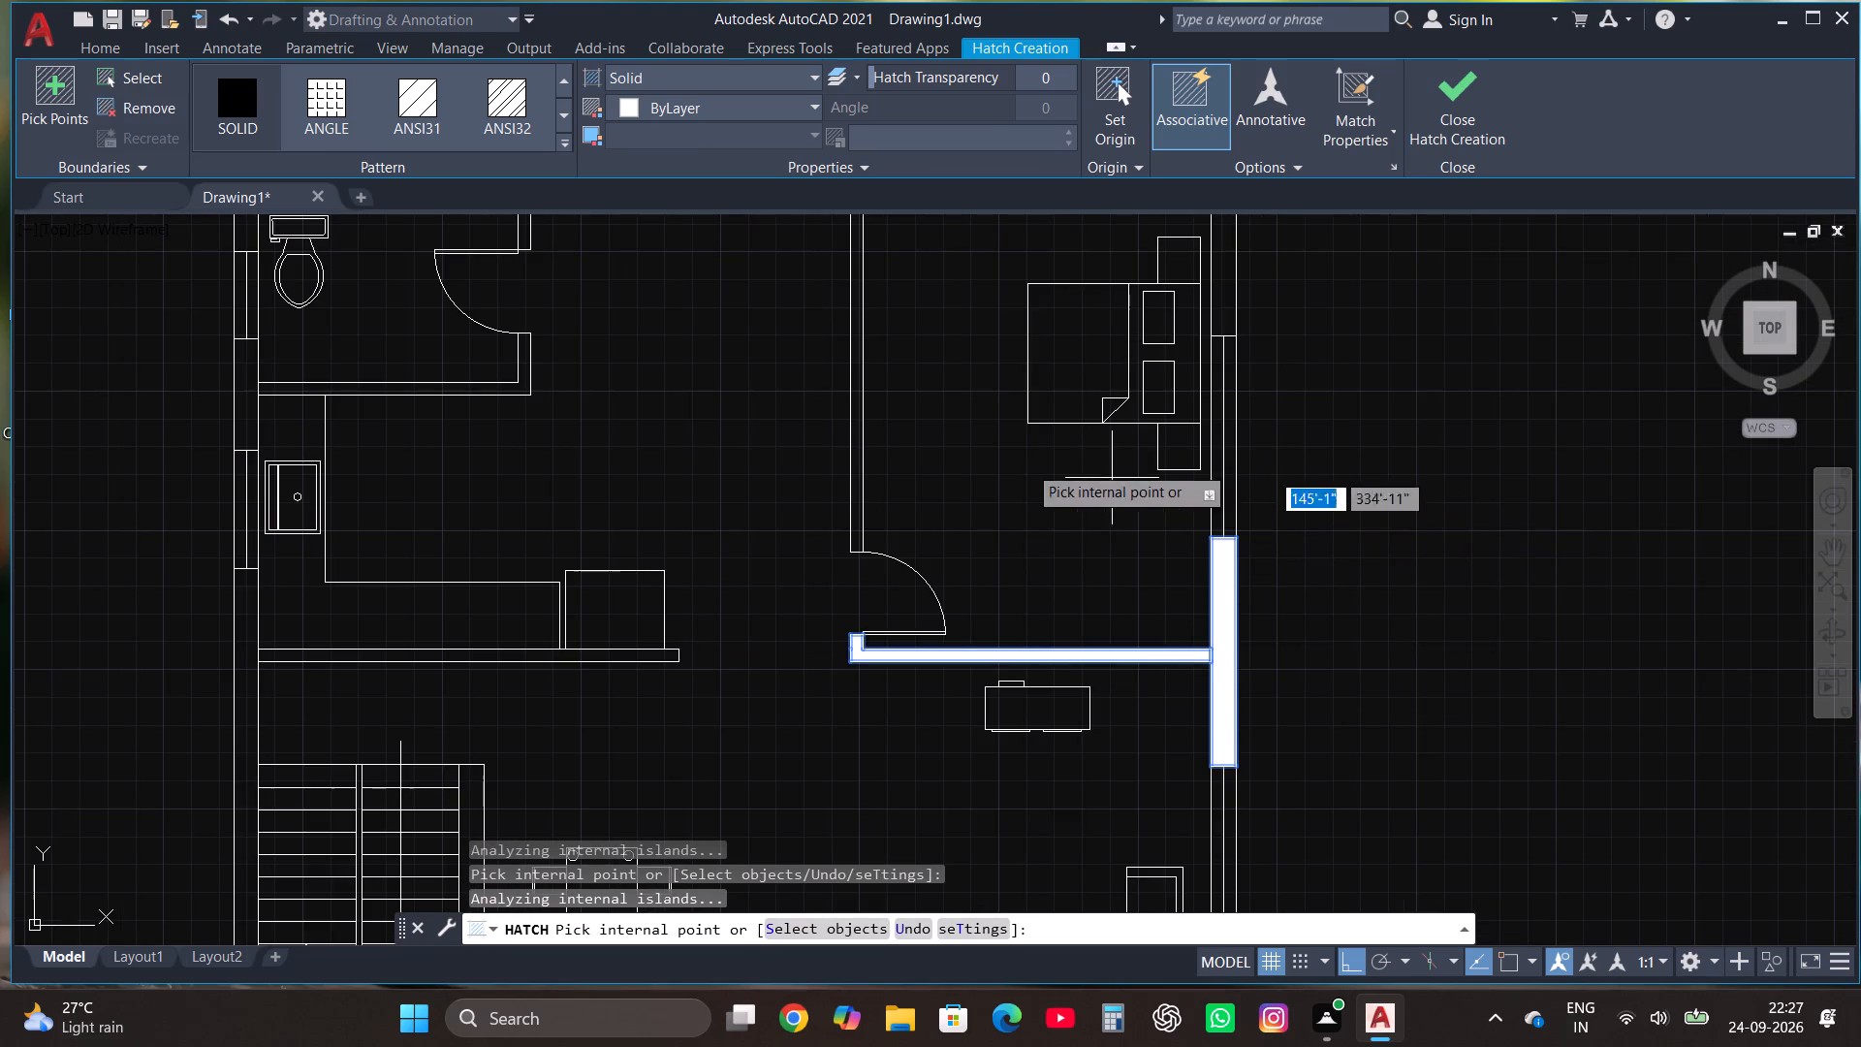
{"action": "left_click", "coordinate": [857, 499]}
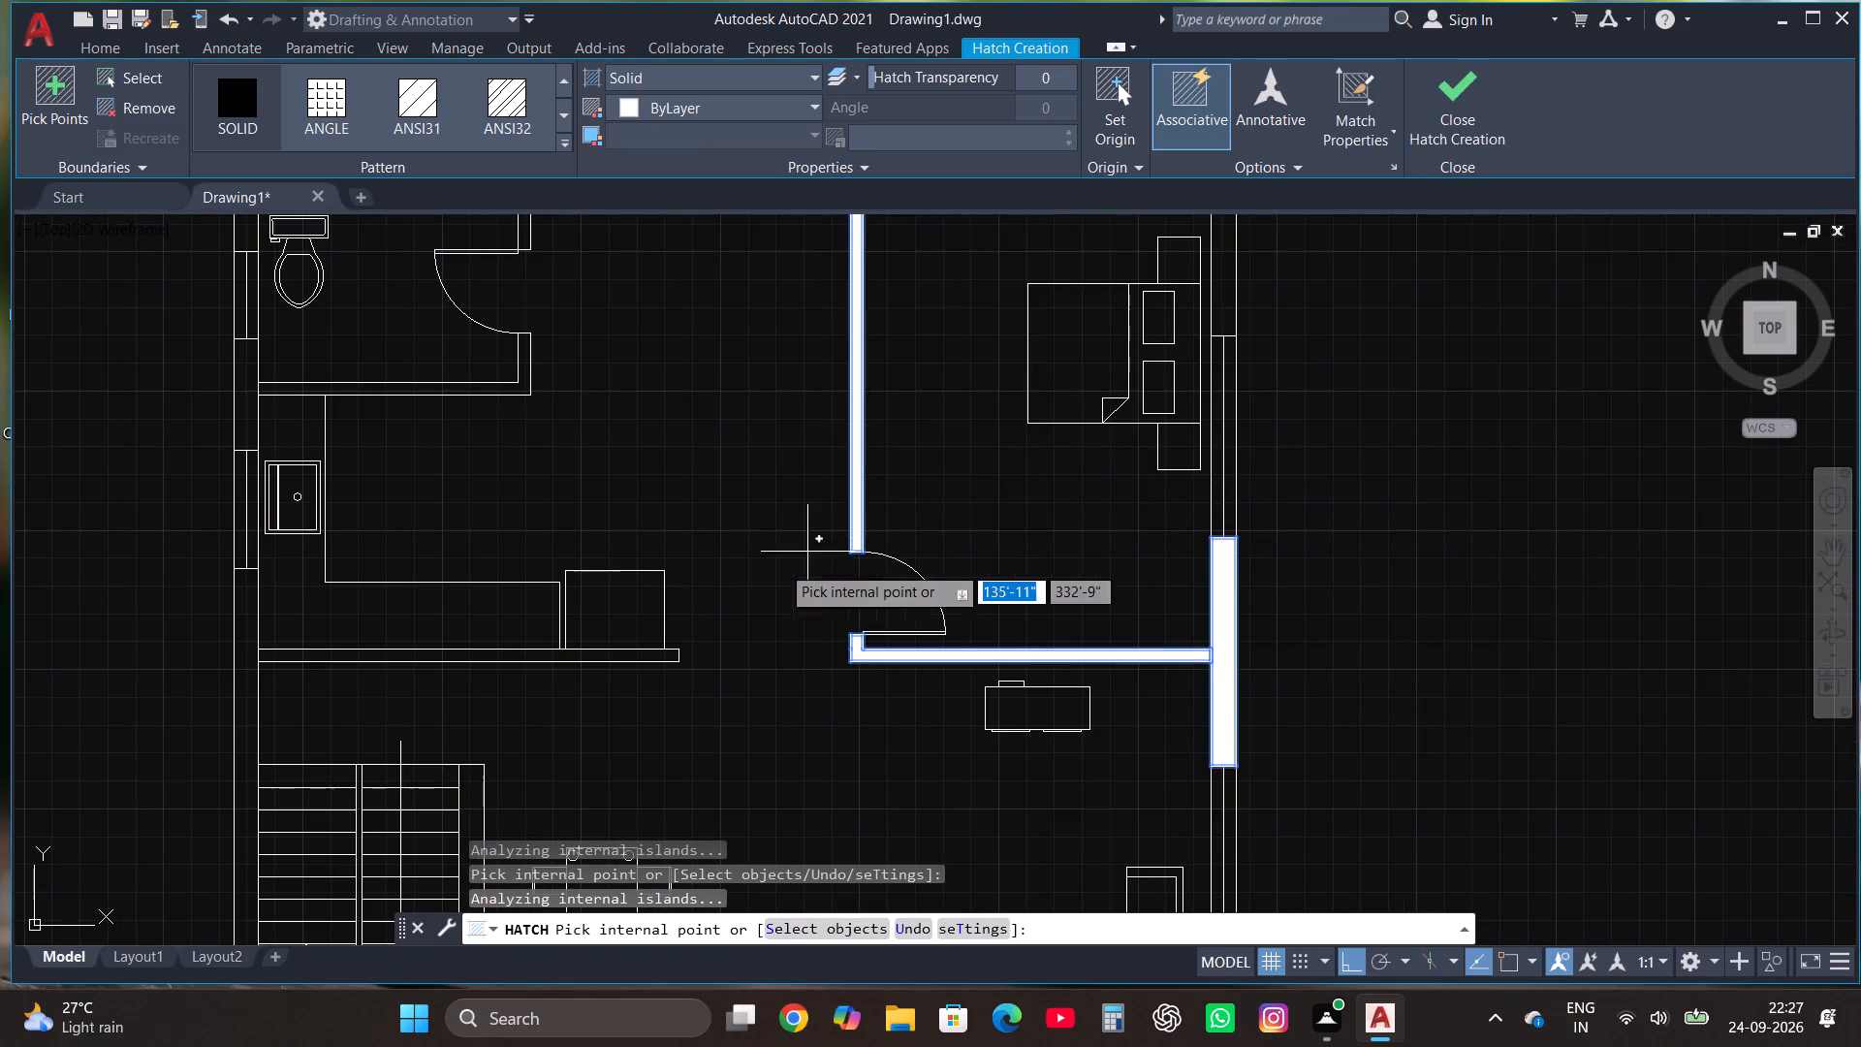
{"action": "left_click", "coordinate": [641, 656]}
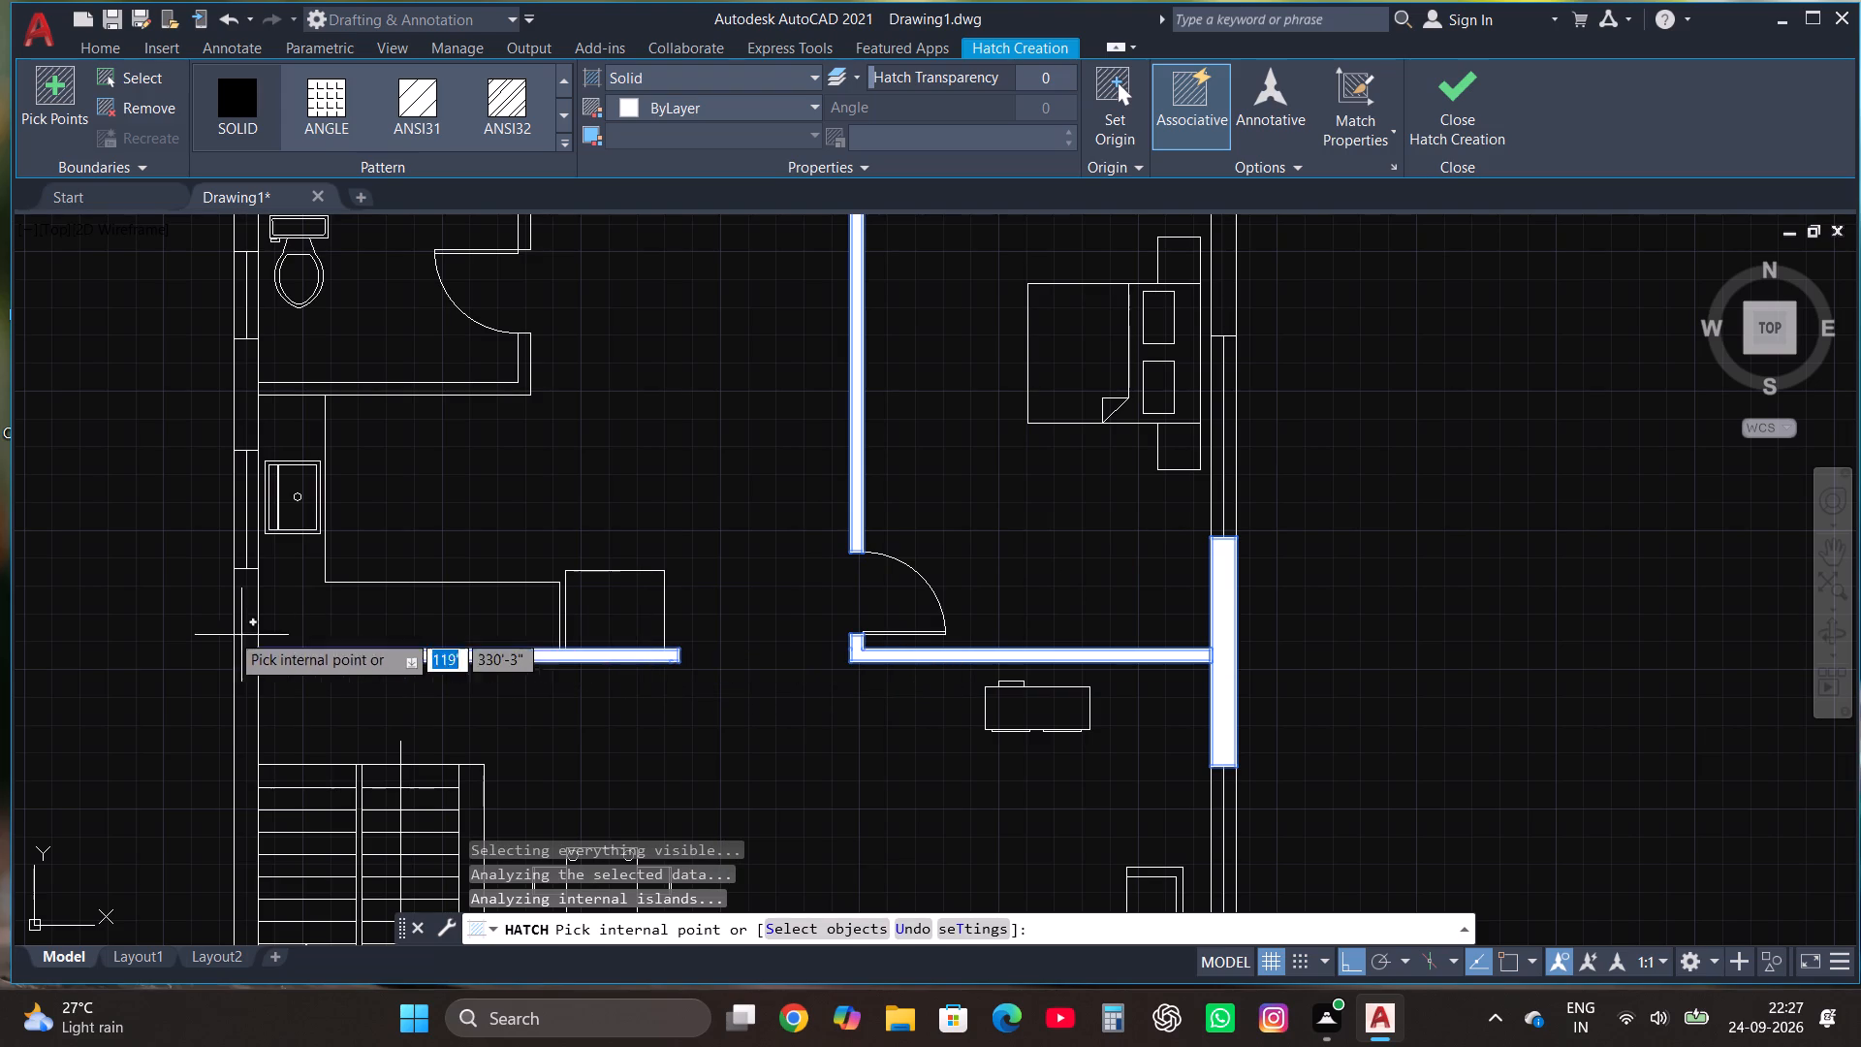
{"action": "left_click", "coordinate": [240, 687]}
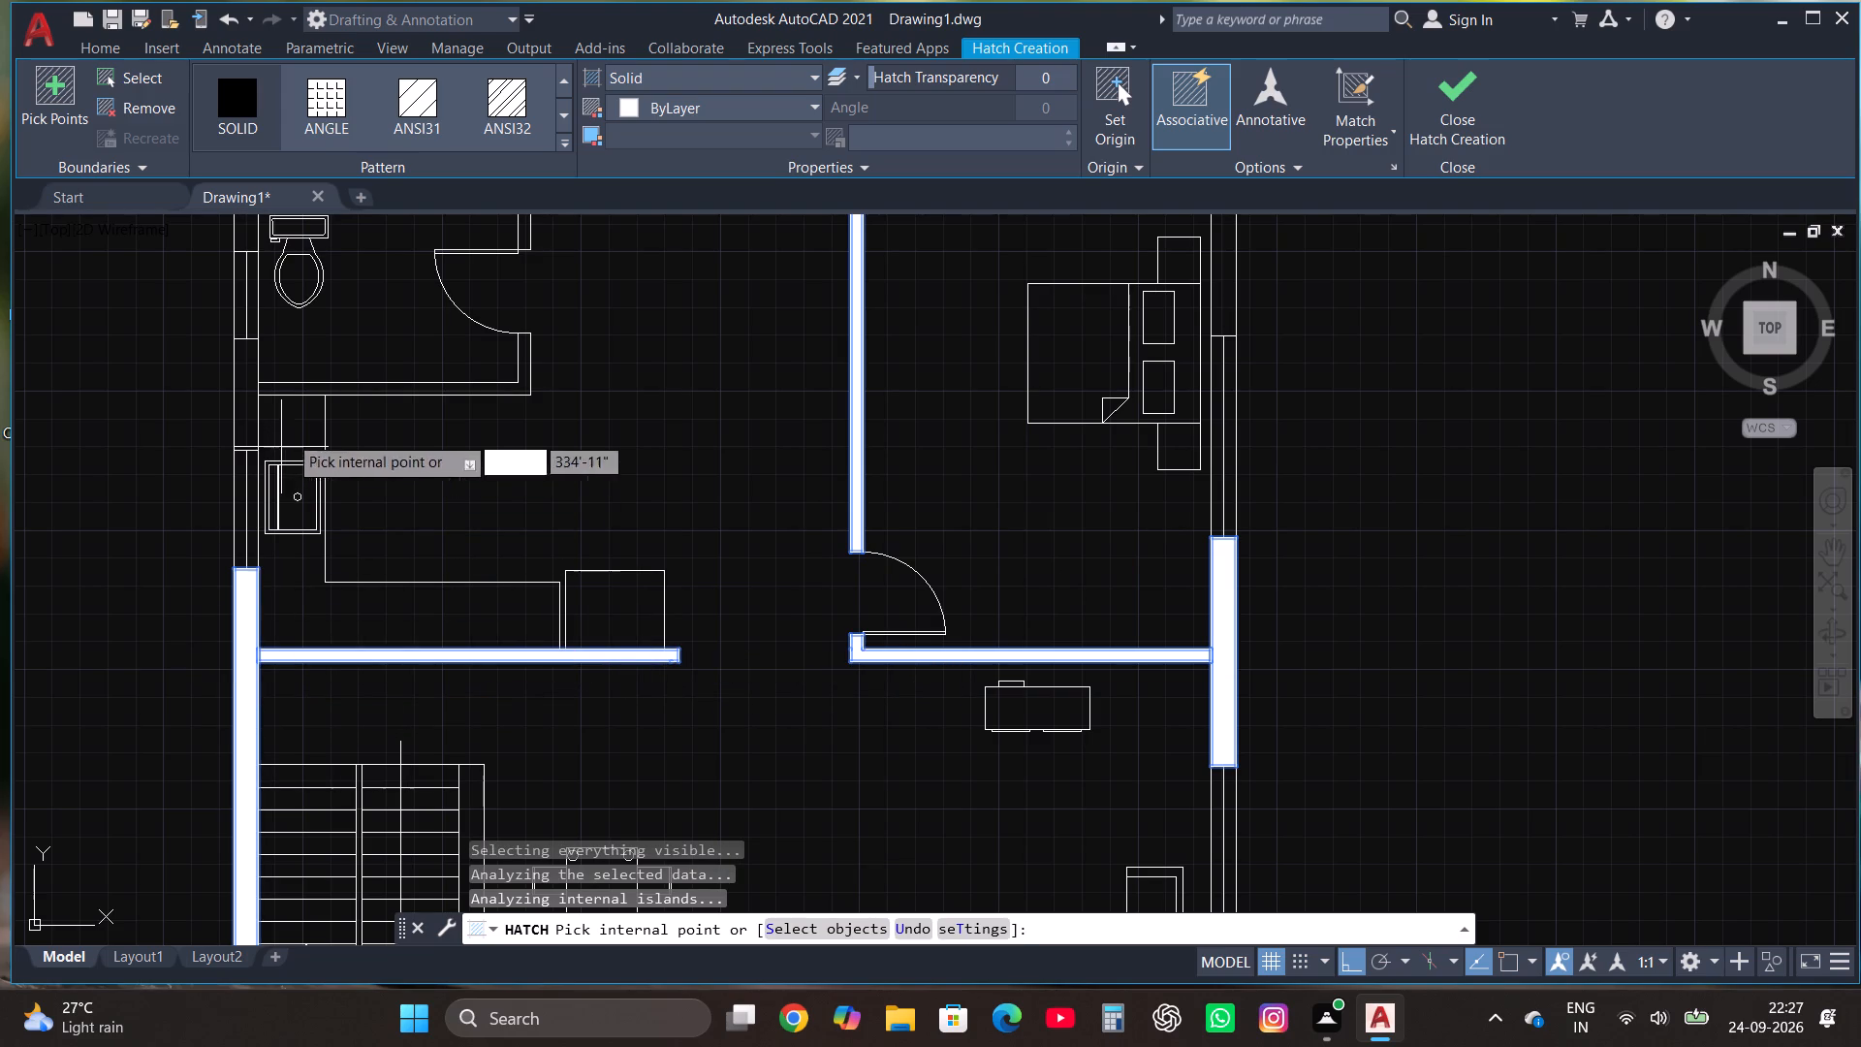
{"action": "left_click", "coordinate": [371, 391]}
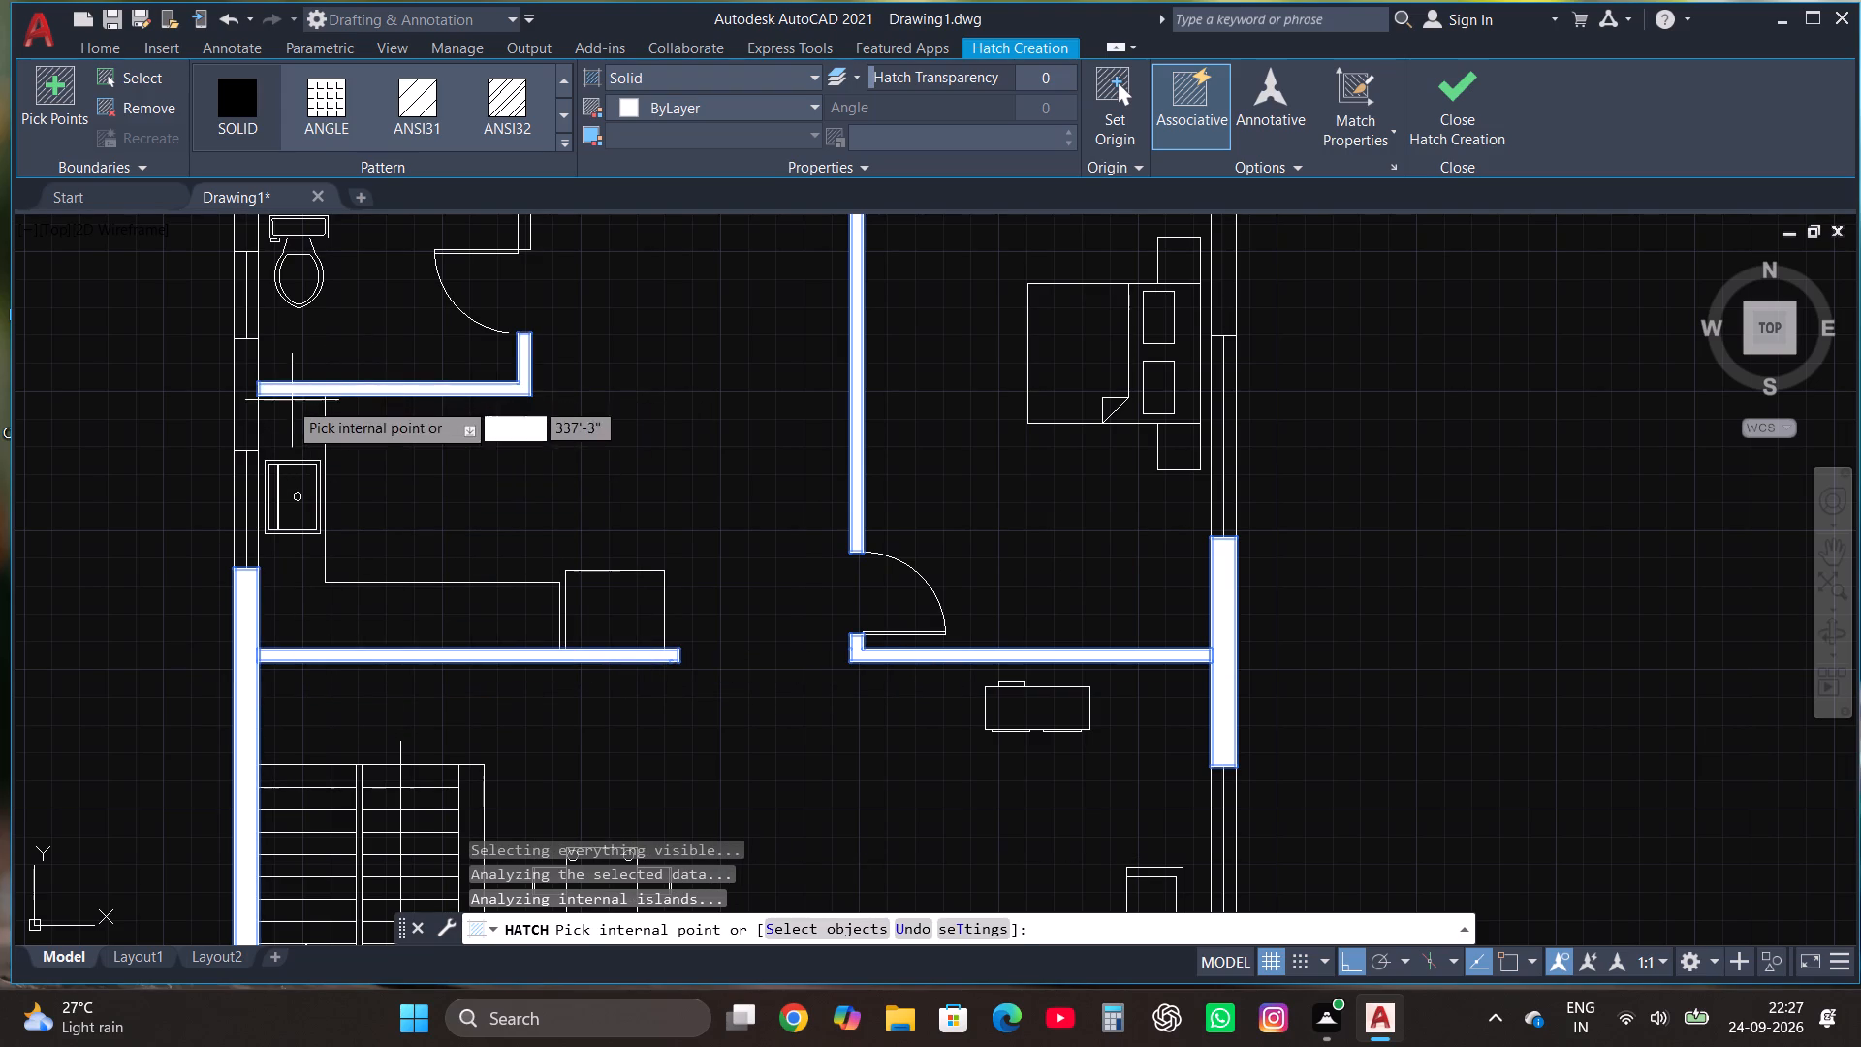
{"action": "left_click", "coordinate": [240, 397]}
{"action": "scroll", "coordinate": [590, 496], "scroll_direction": "down", "scroll_amount": 4}
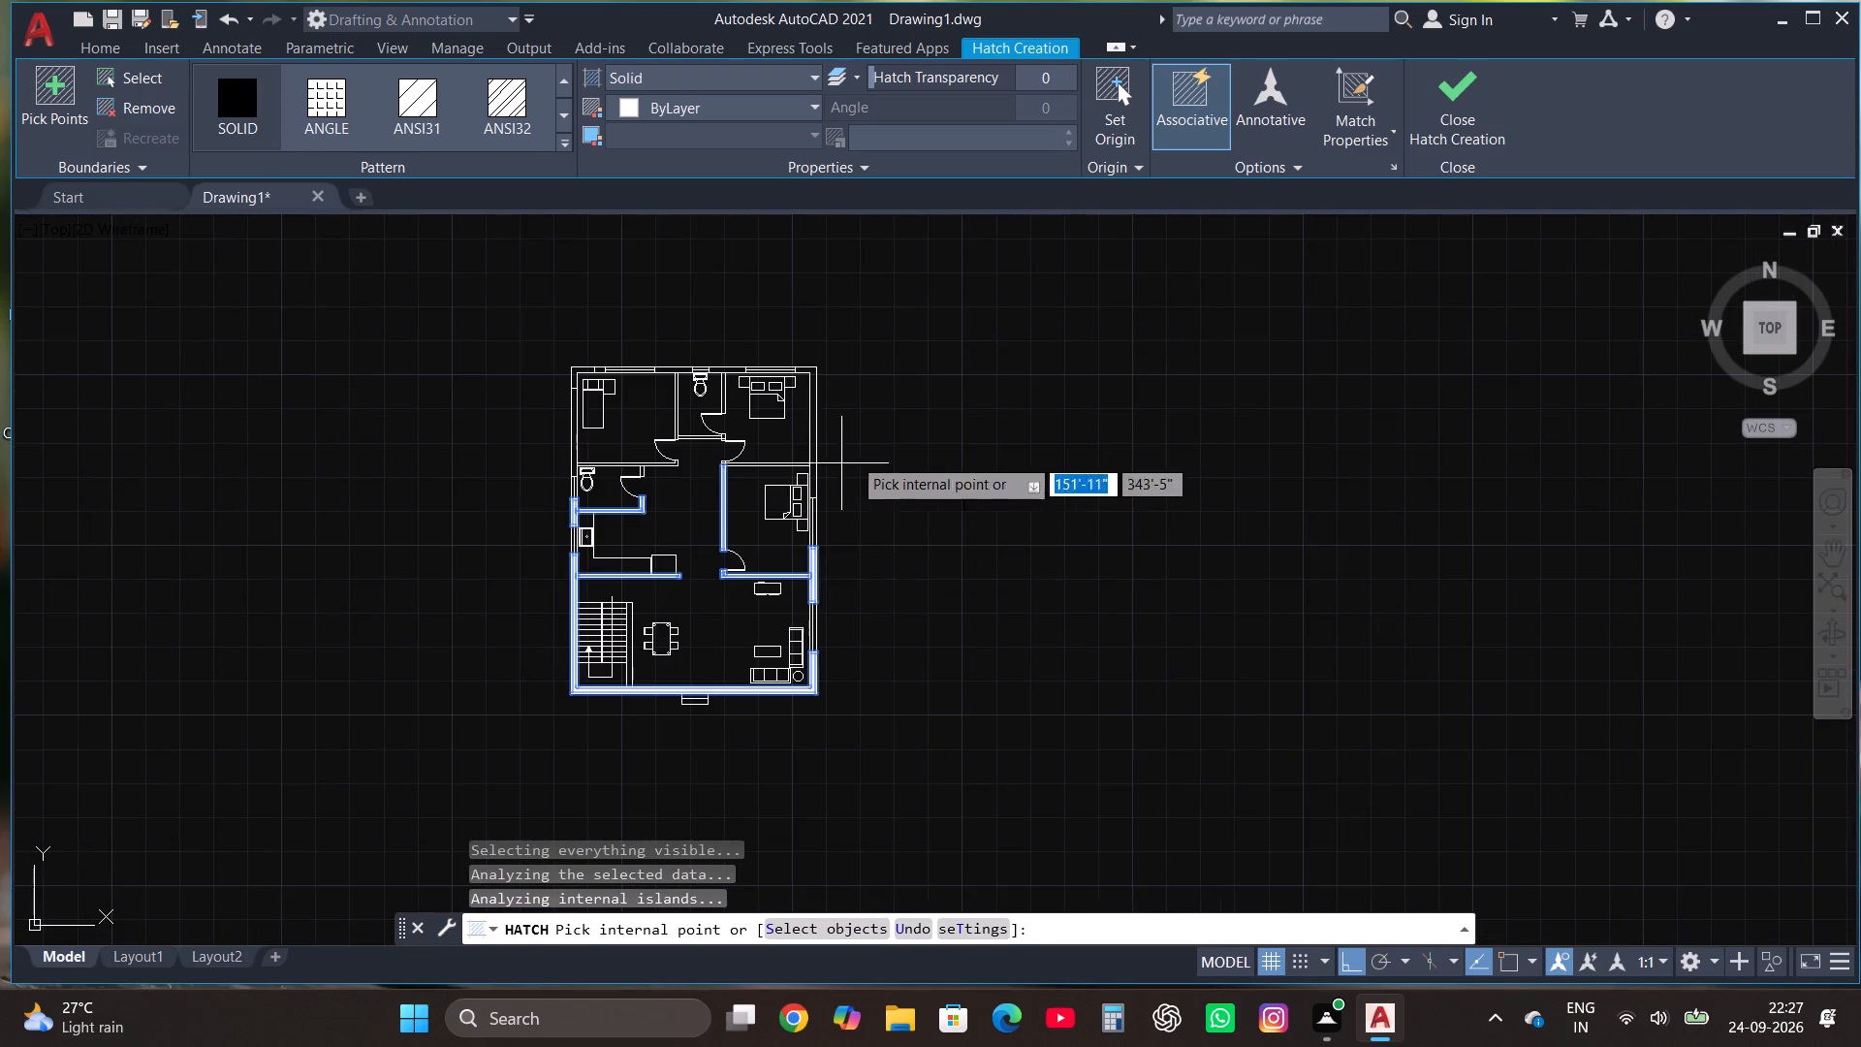
Add to the solid hatch the upper outer walls, the wall between the right bedrooms with its corridor junction, and the upper-left bedroom's bottom wall.
{"action": "scroll", "coordinate": [832, 444], "scroll_direction": "up", "scroll_amount": 3}
{"action": "left_click", "coordinate": [745, 486]}
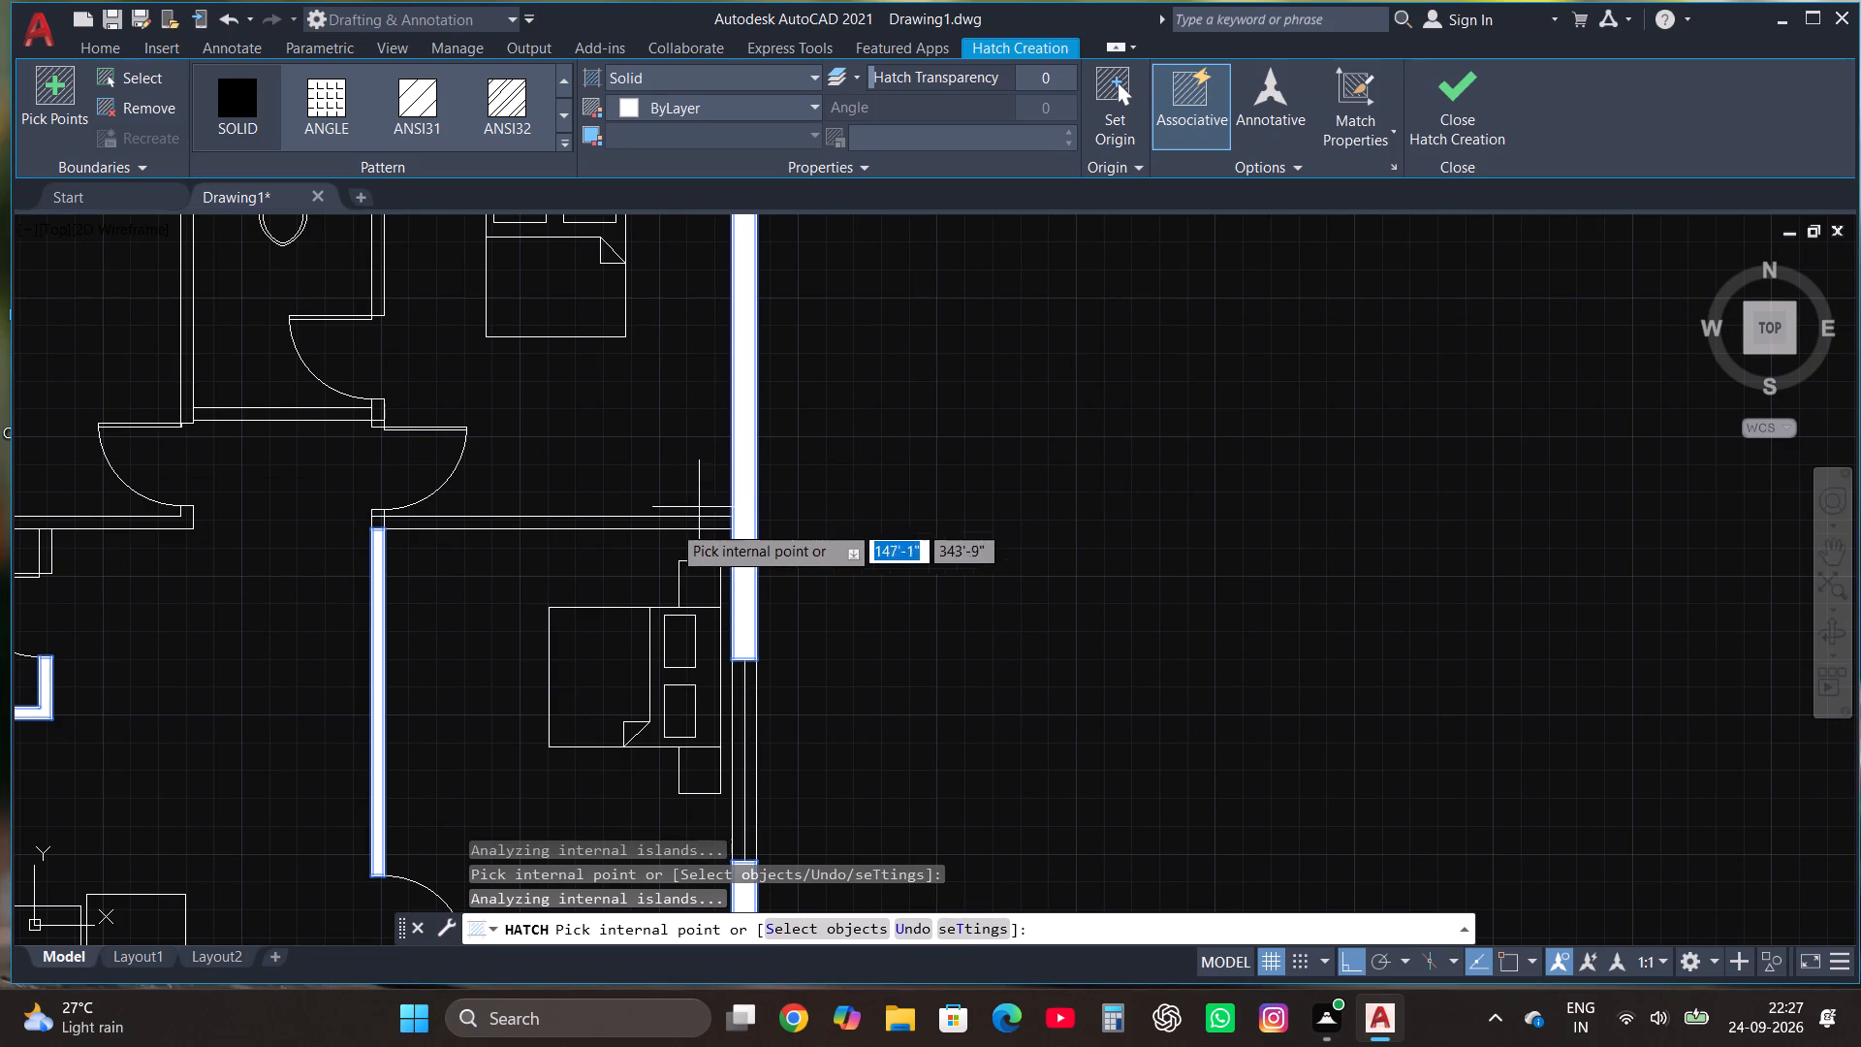
{"action": "left_click", "coordinate": [650, 523]}
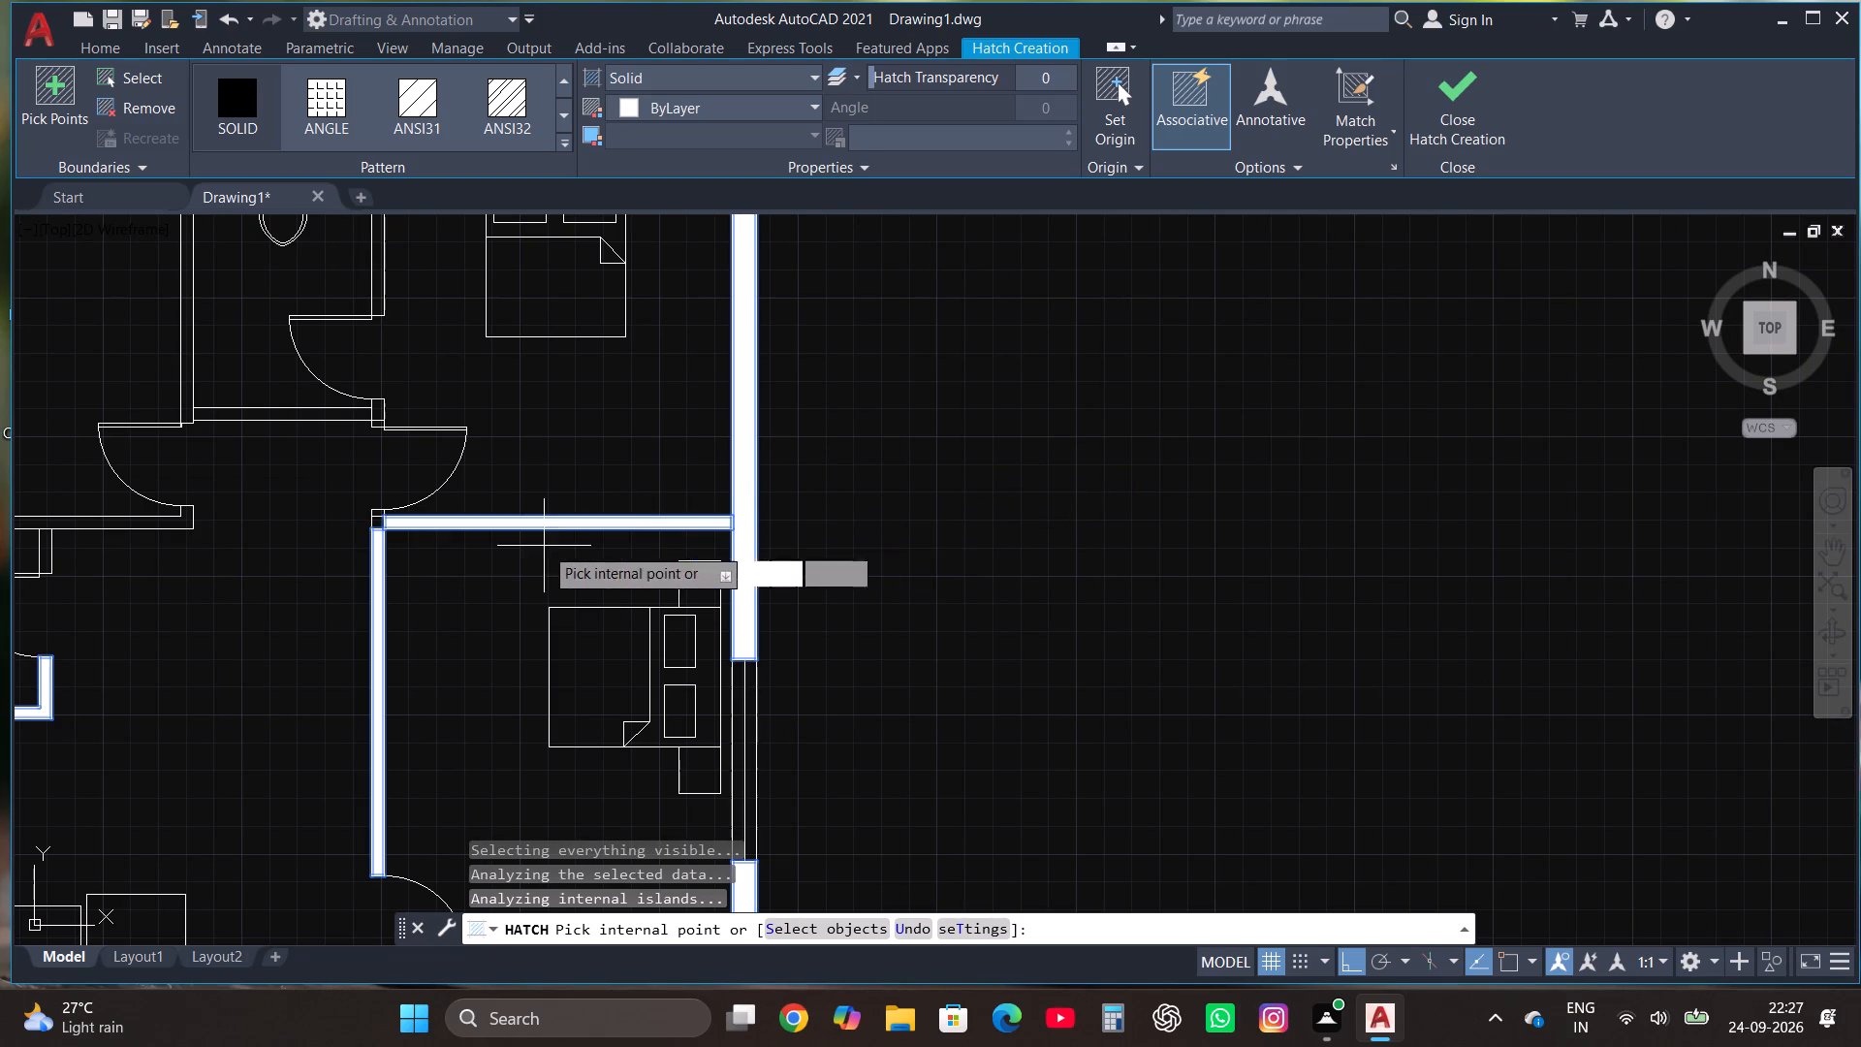
{"action": "scroll", "coordinate": [388, 534], "scroll_direction": "up", "scroll_amount": 3}
{"action": "left_click", "coordinate": [336, 485]}
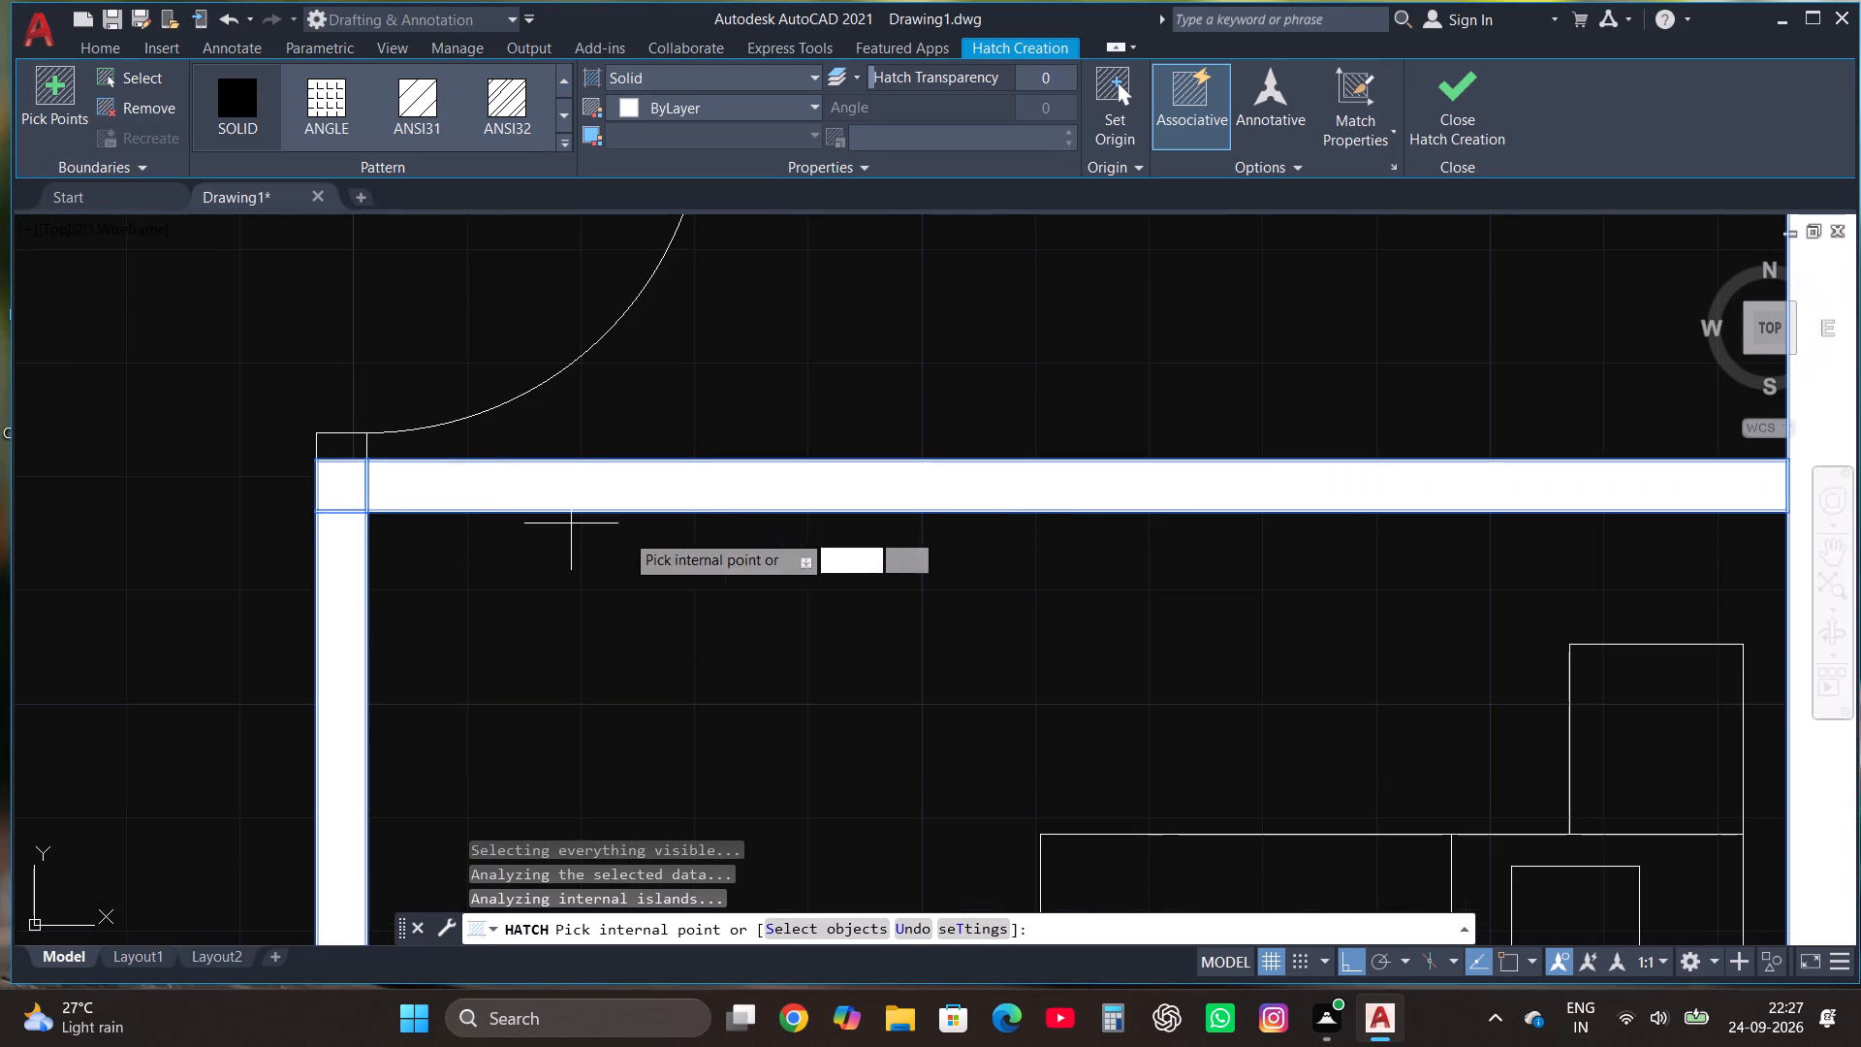
{"action": "scroll", "coordinate": [1154, 478], "scroll_direction": "down", "scroll_amount": 4}
{"action": "scroll", "coordinate": [647, 469], "scroll_direction": "up", "scroll_amount": 3}
{"action": "left_click", "coordinate": [769, 522]}
{"action": "scroll", "coordinate": [767, 525], "scroll_direction": "down", "scroll_amount": 4}
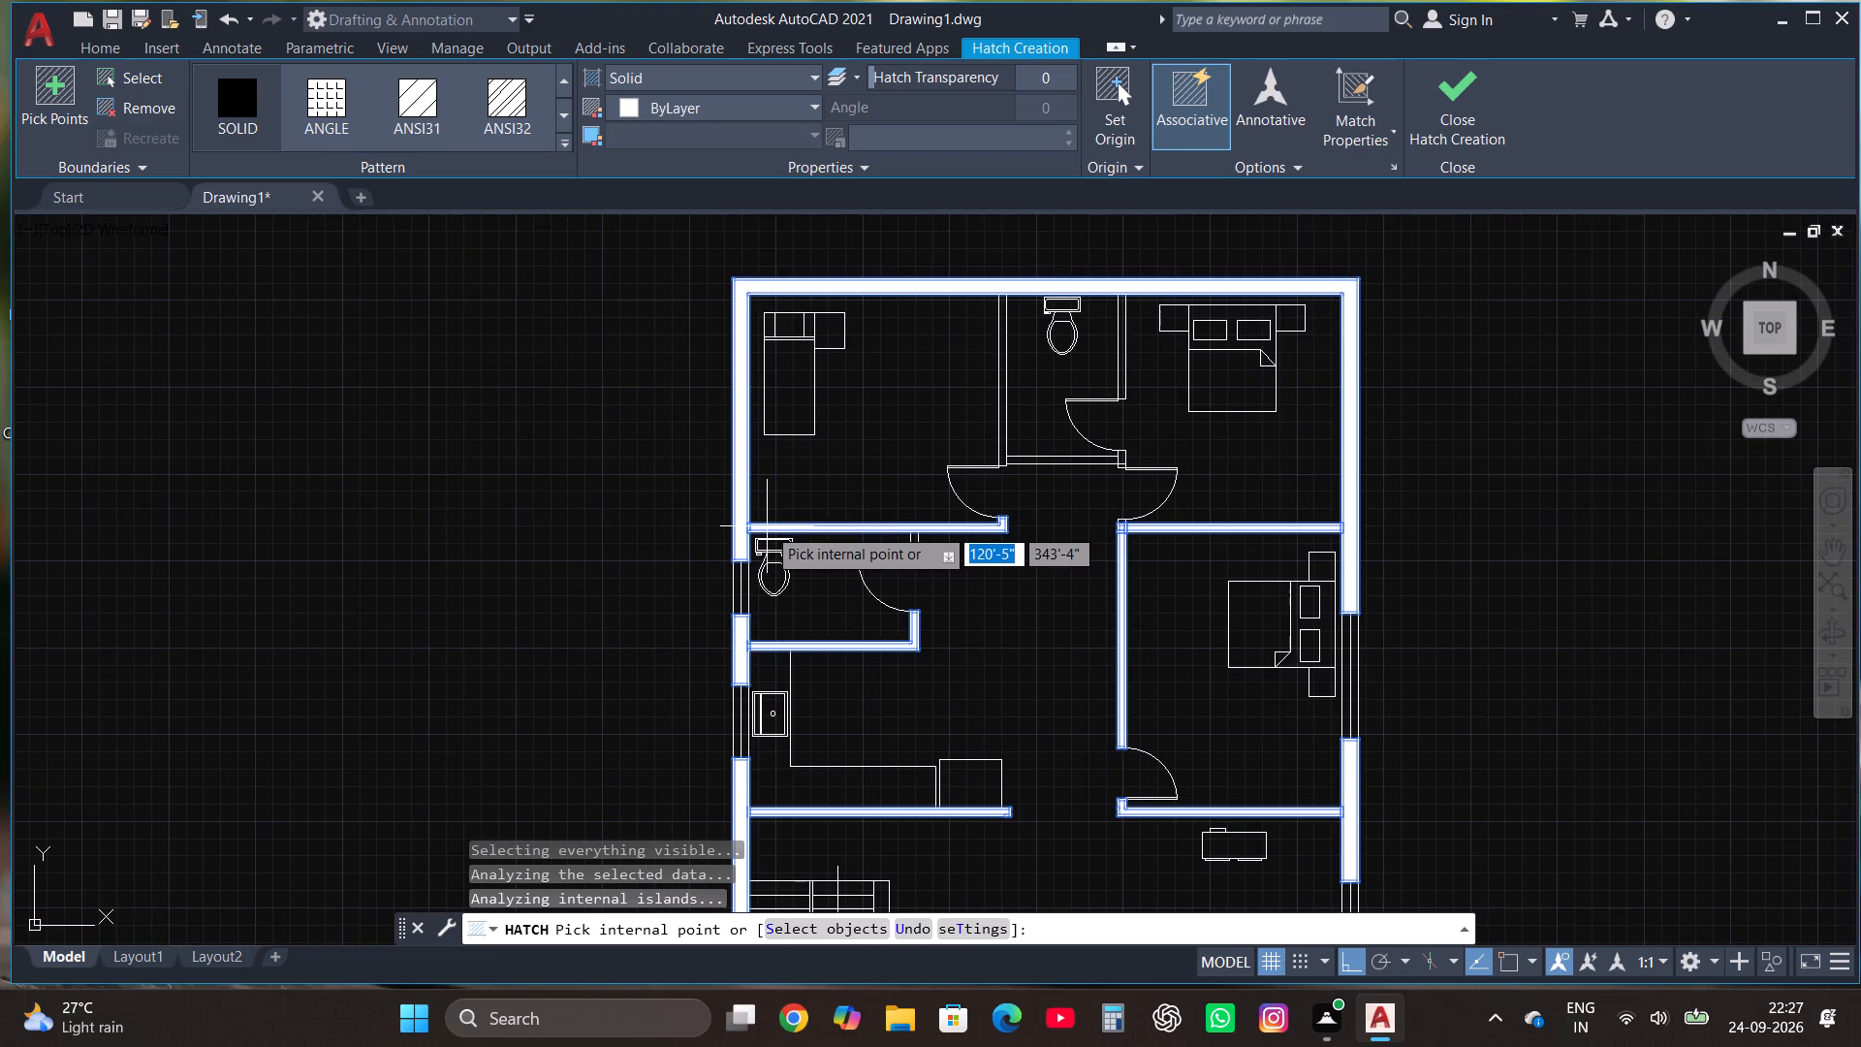
Add to the solid hatch the upper toilet's side and bottom walls and the small wall pieces beside the corridor door openings.
{"action": "scroll", "coordinate": [1001, 401], "scroll_direction": "up", "scroll_amount": 1}
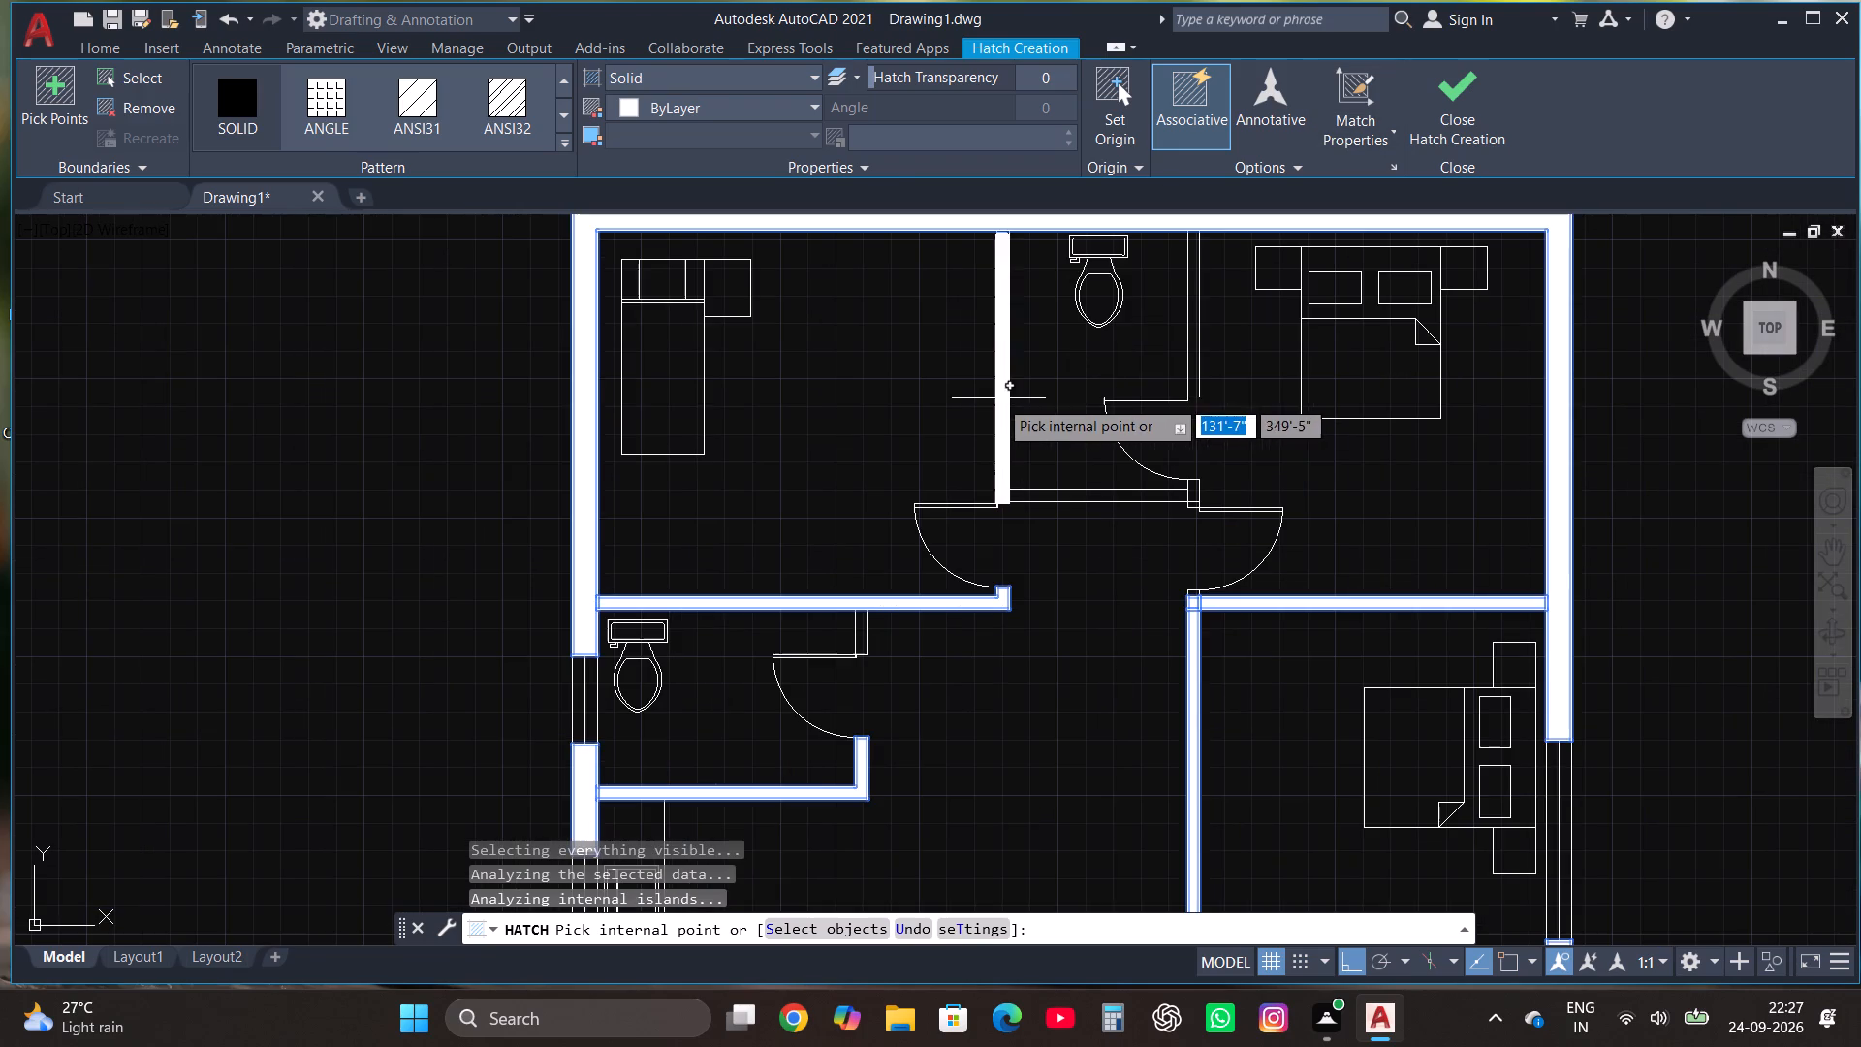
{"action": "left_click", "coordinate": [998, 398]}
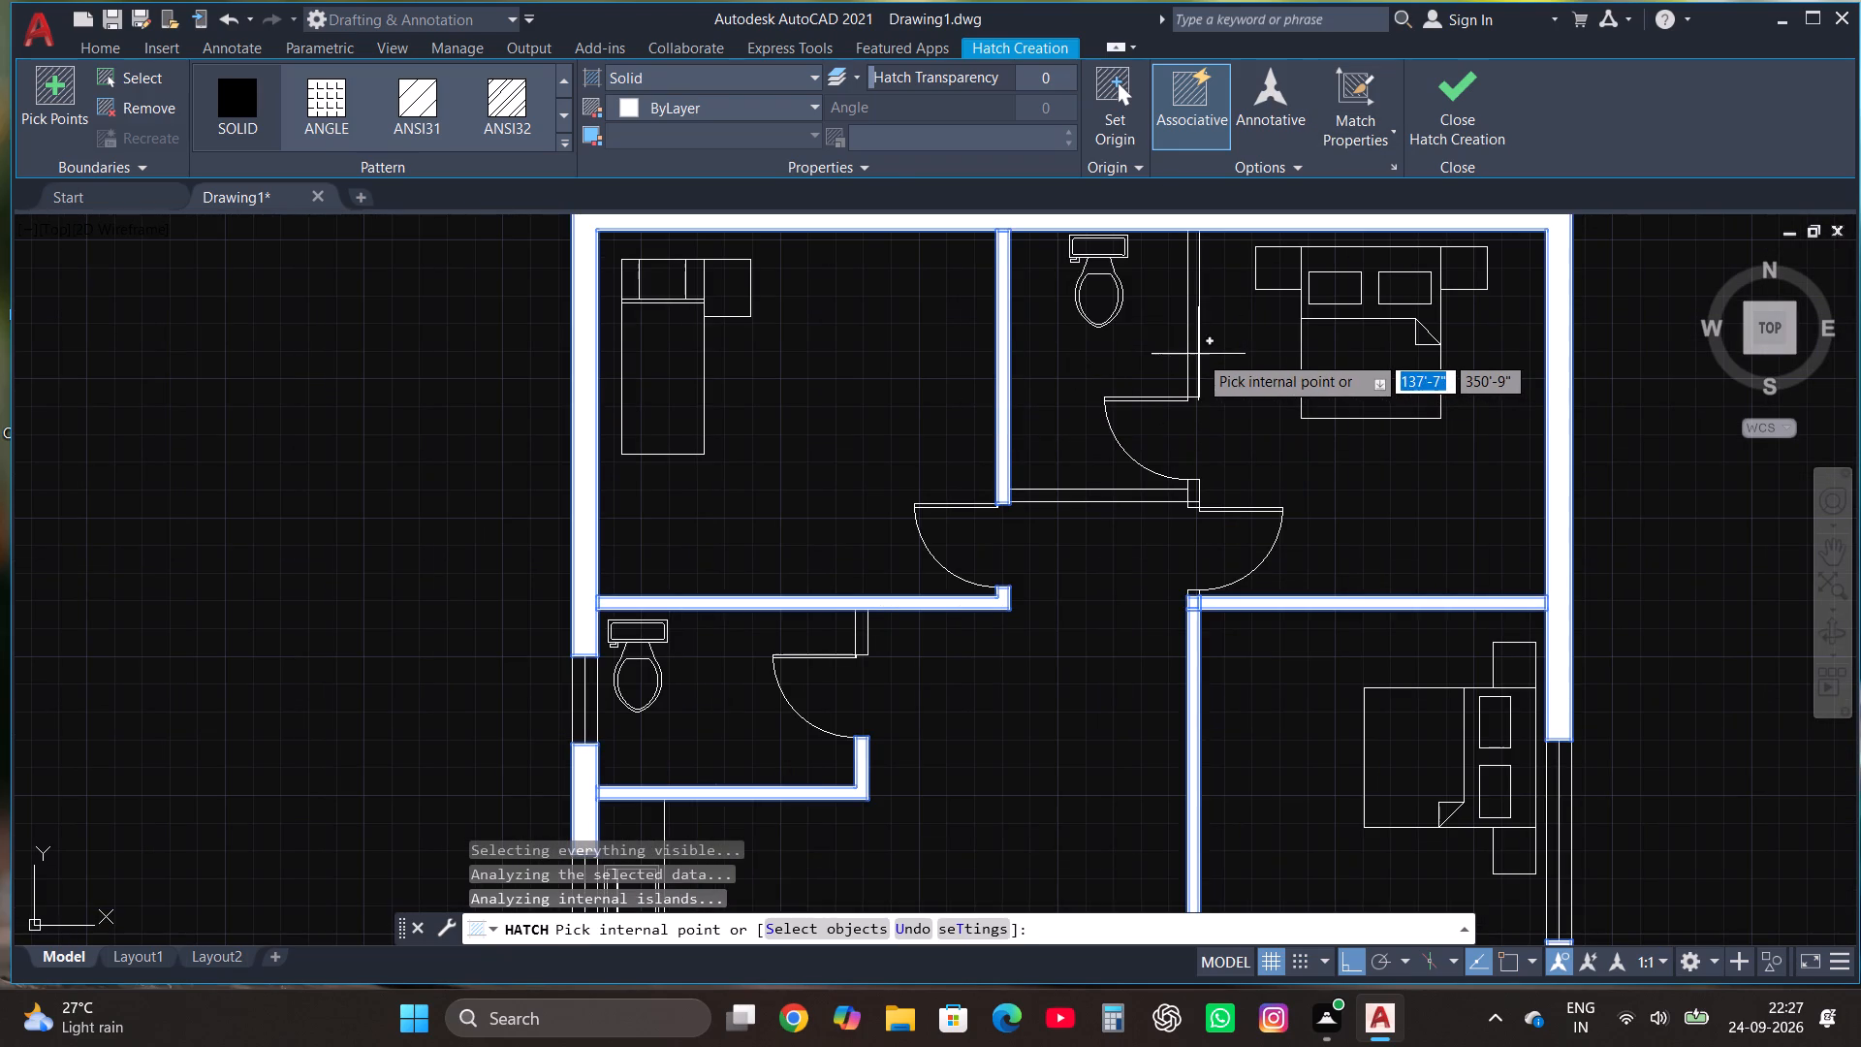
{"action": "left_click", "coordinate": [1190, 351]}
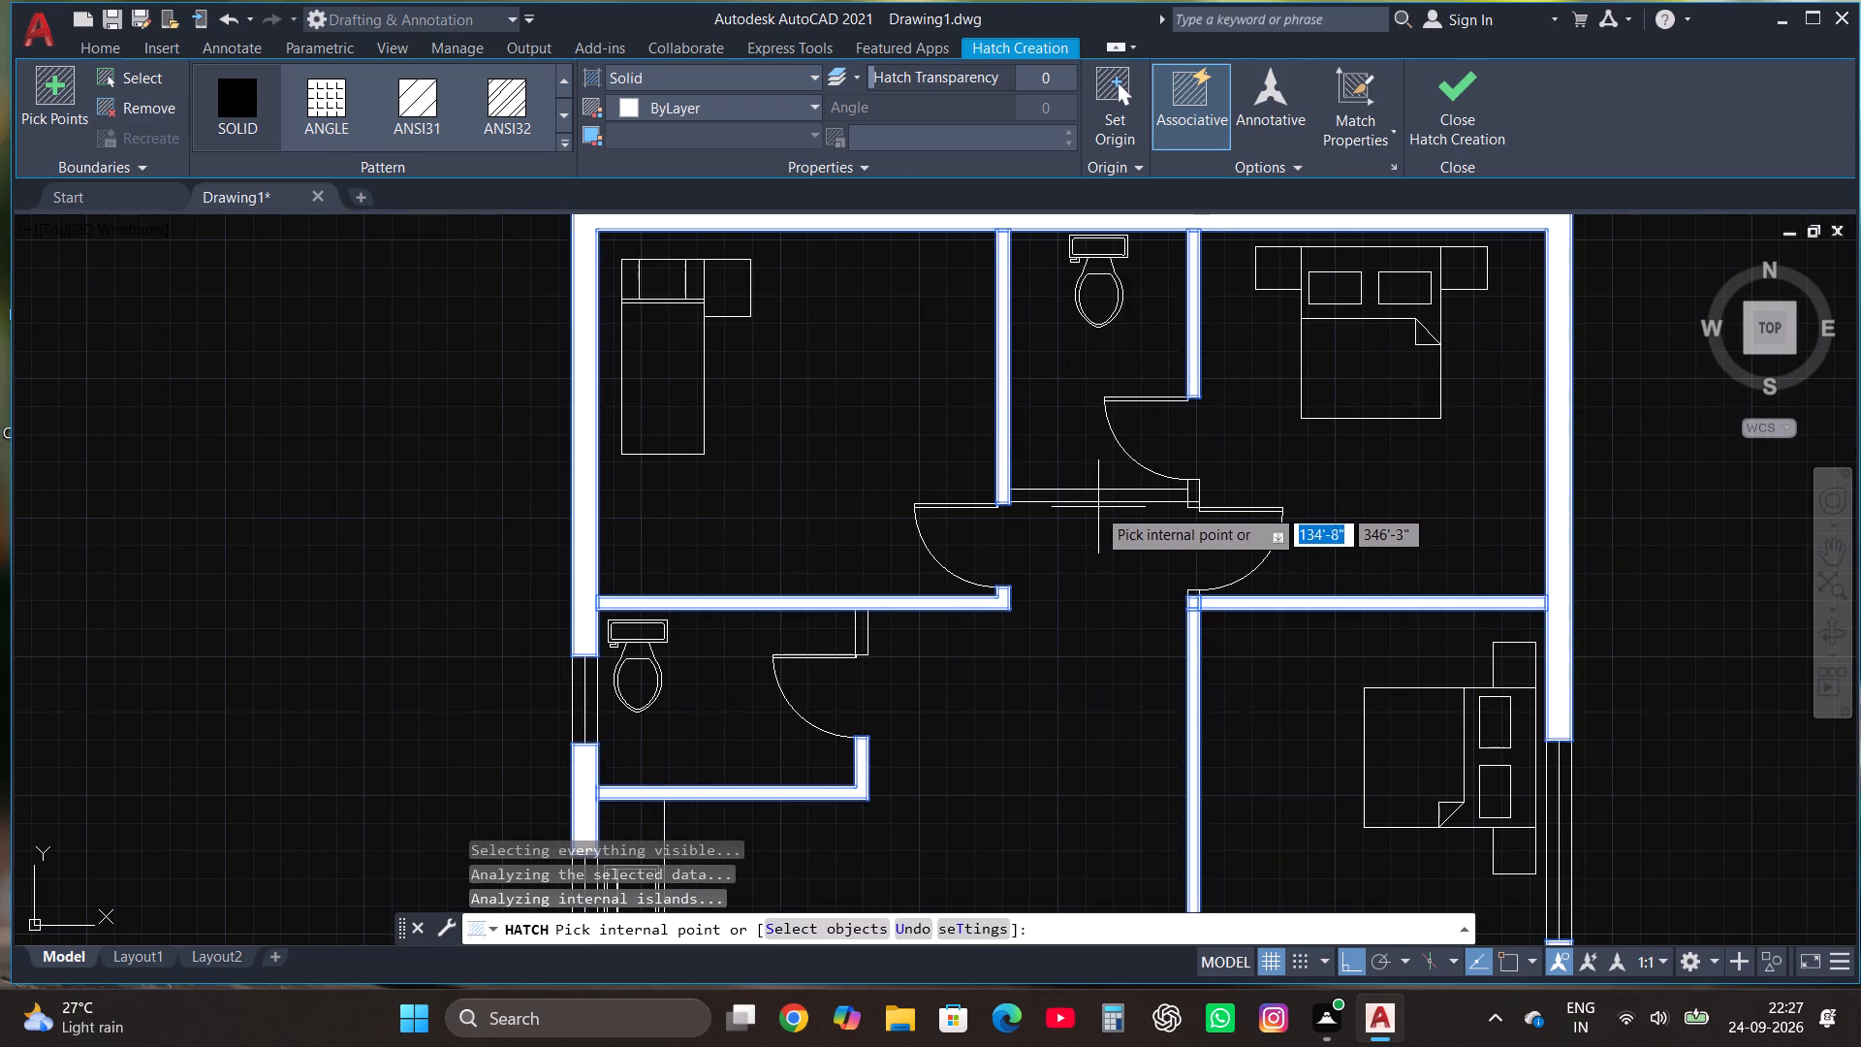
{"action": "left_click", "coordinate": [1091, 495]}
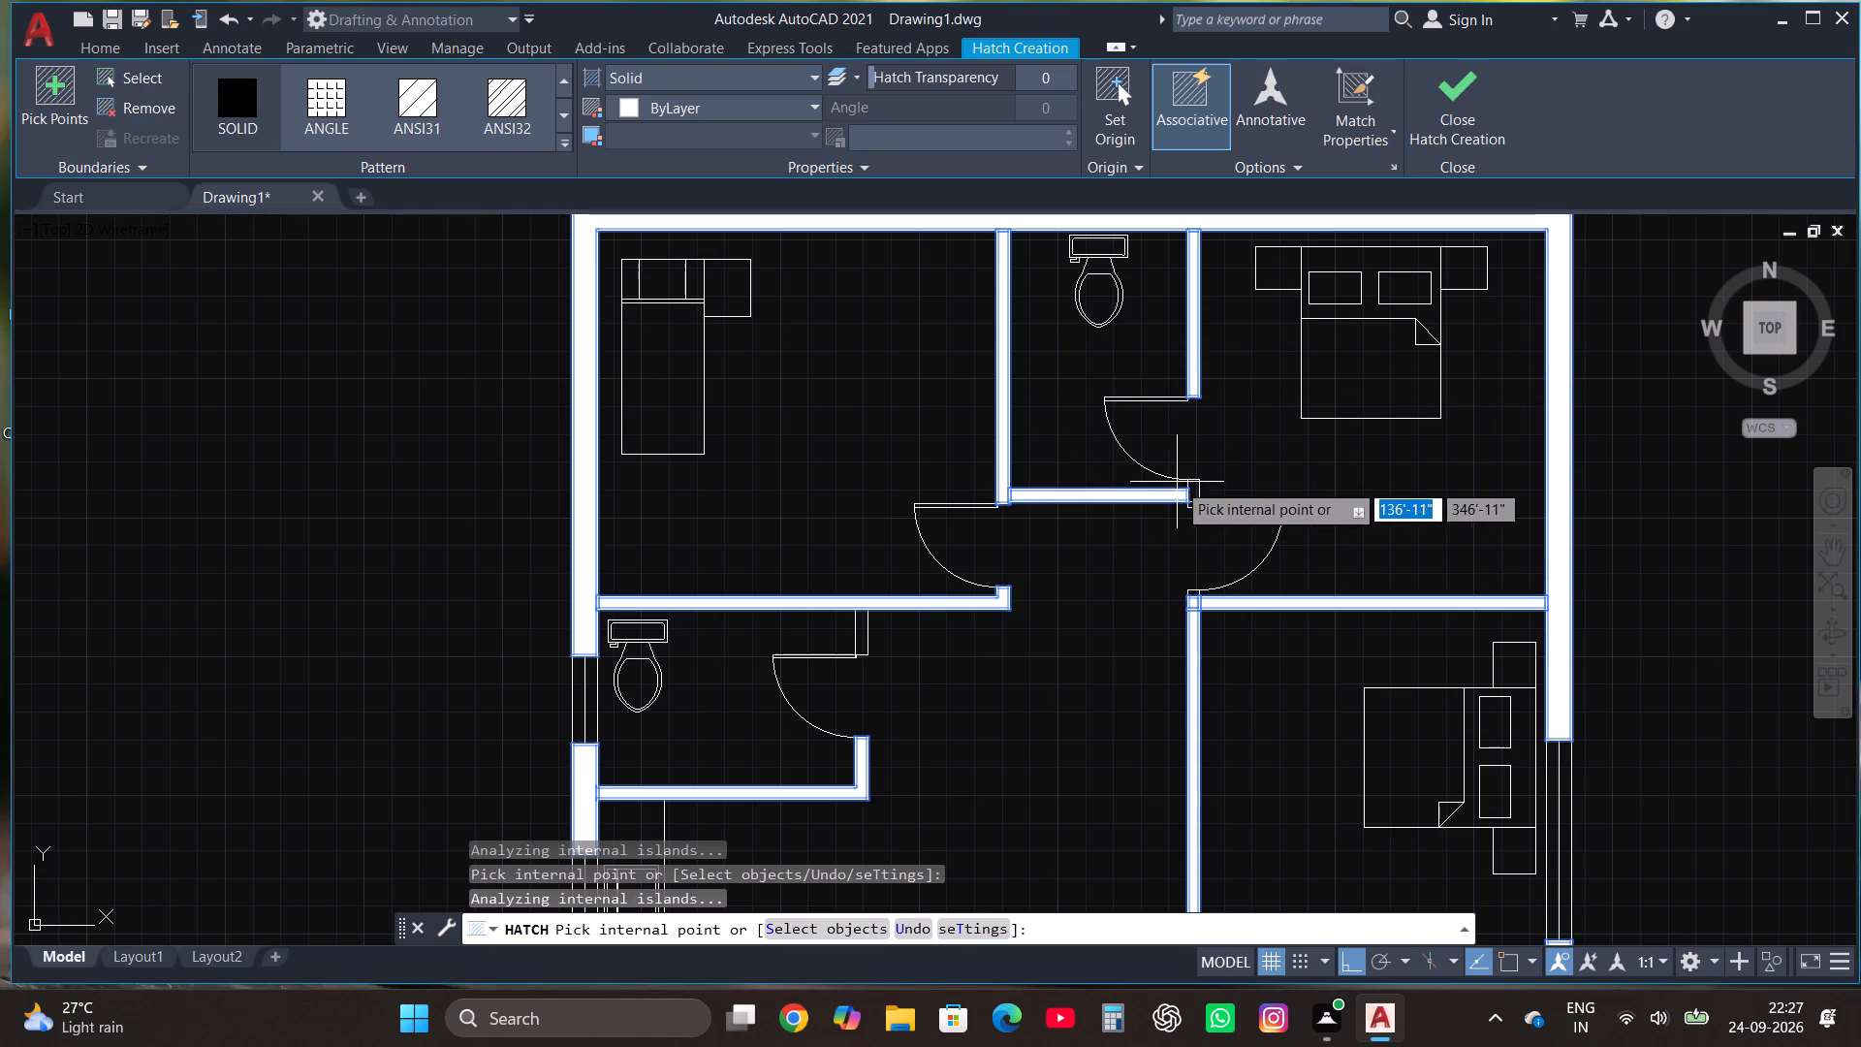
{"action": "left_click", "coordinate": [1190, 489]}
{"action": "scroll", "coordinate": [1188, 603], "scroll_direction": "up", "scroll_amount": 2}
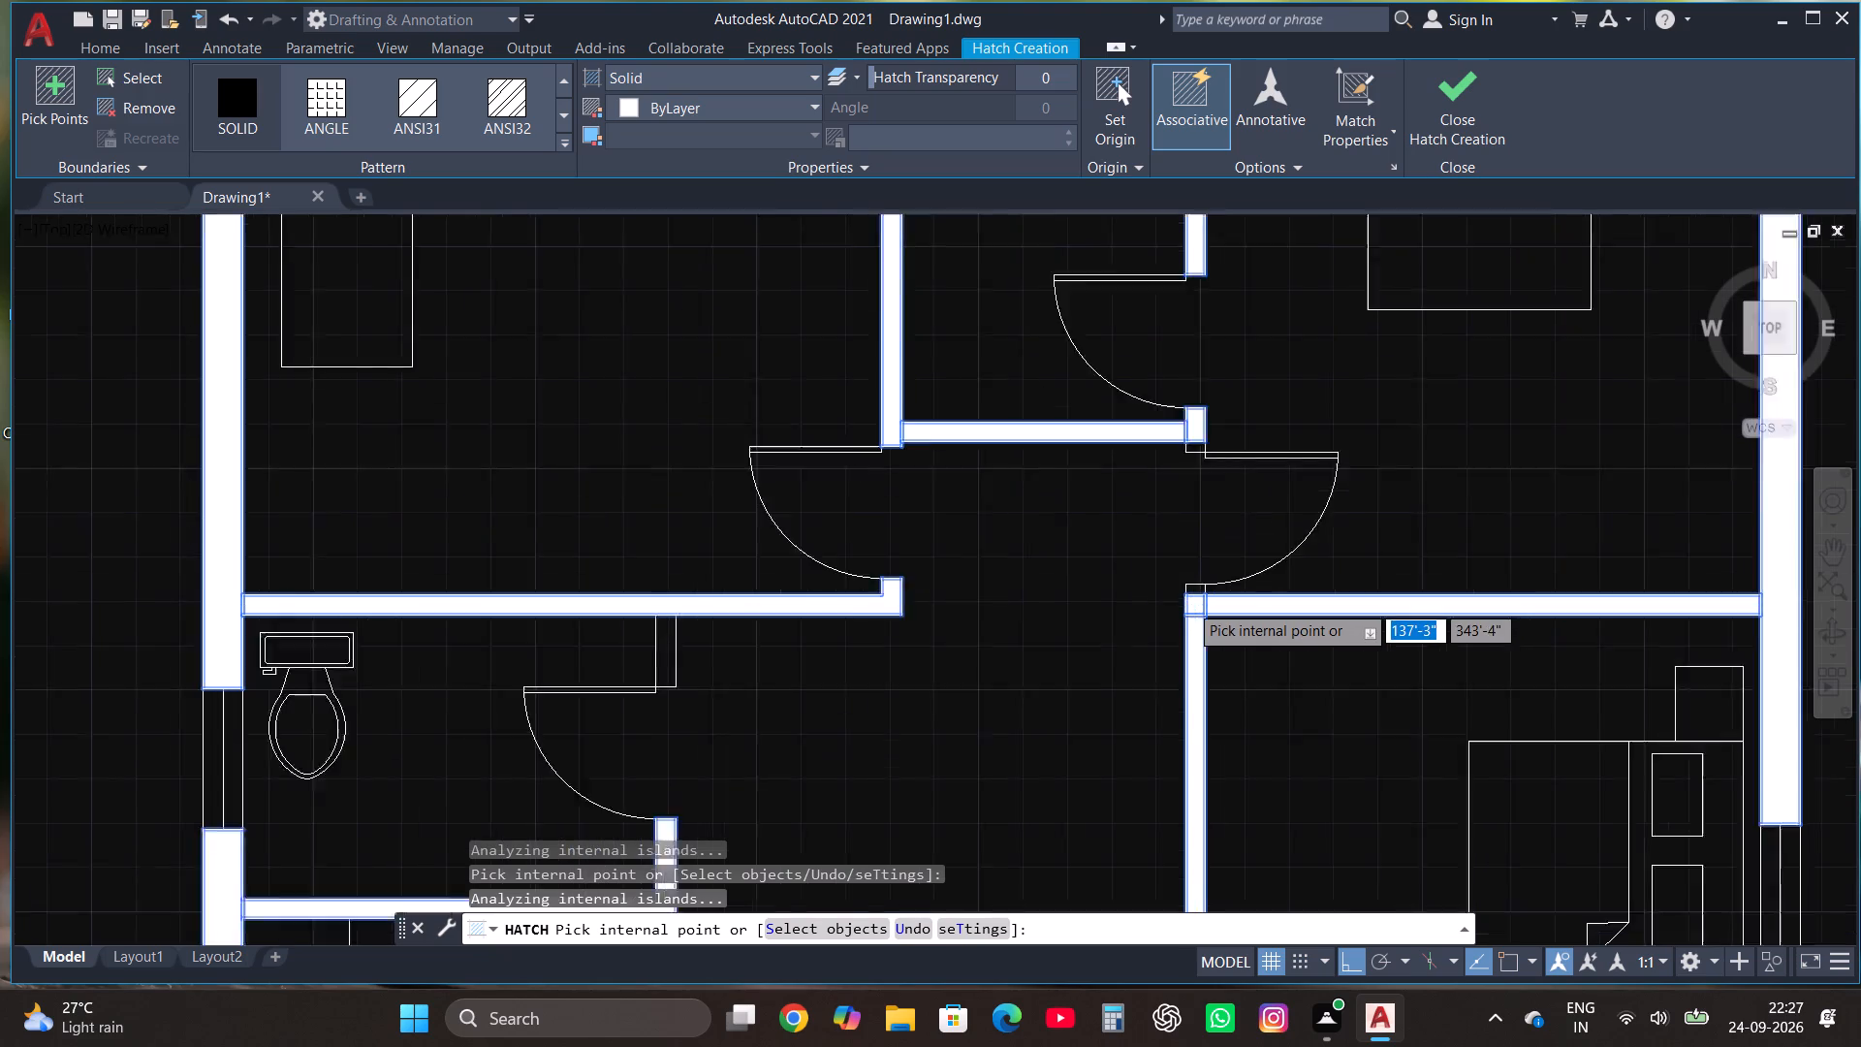
{"action": "left_click", "coordinate": [1200, 589]}
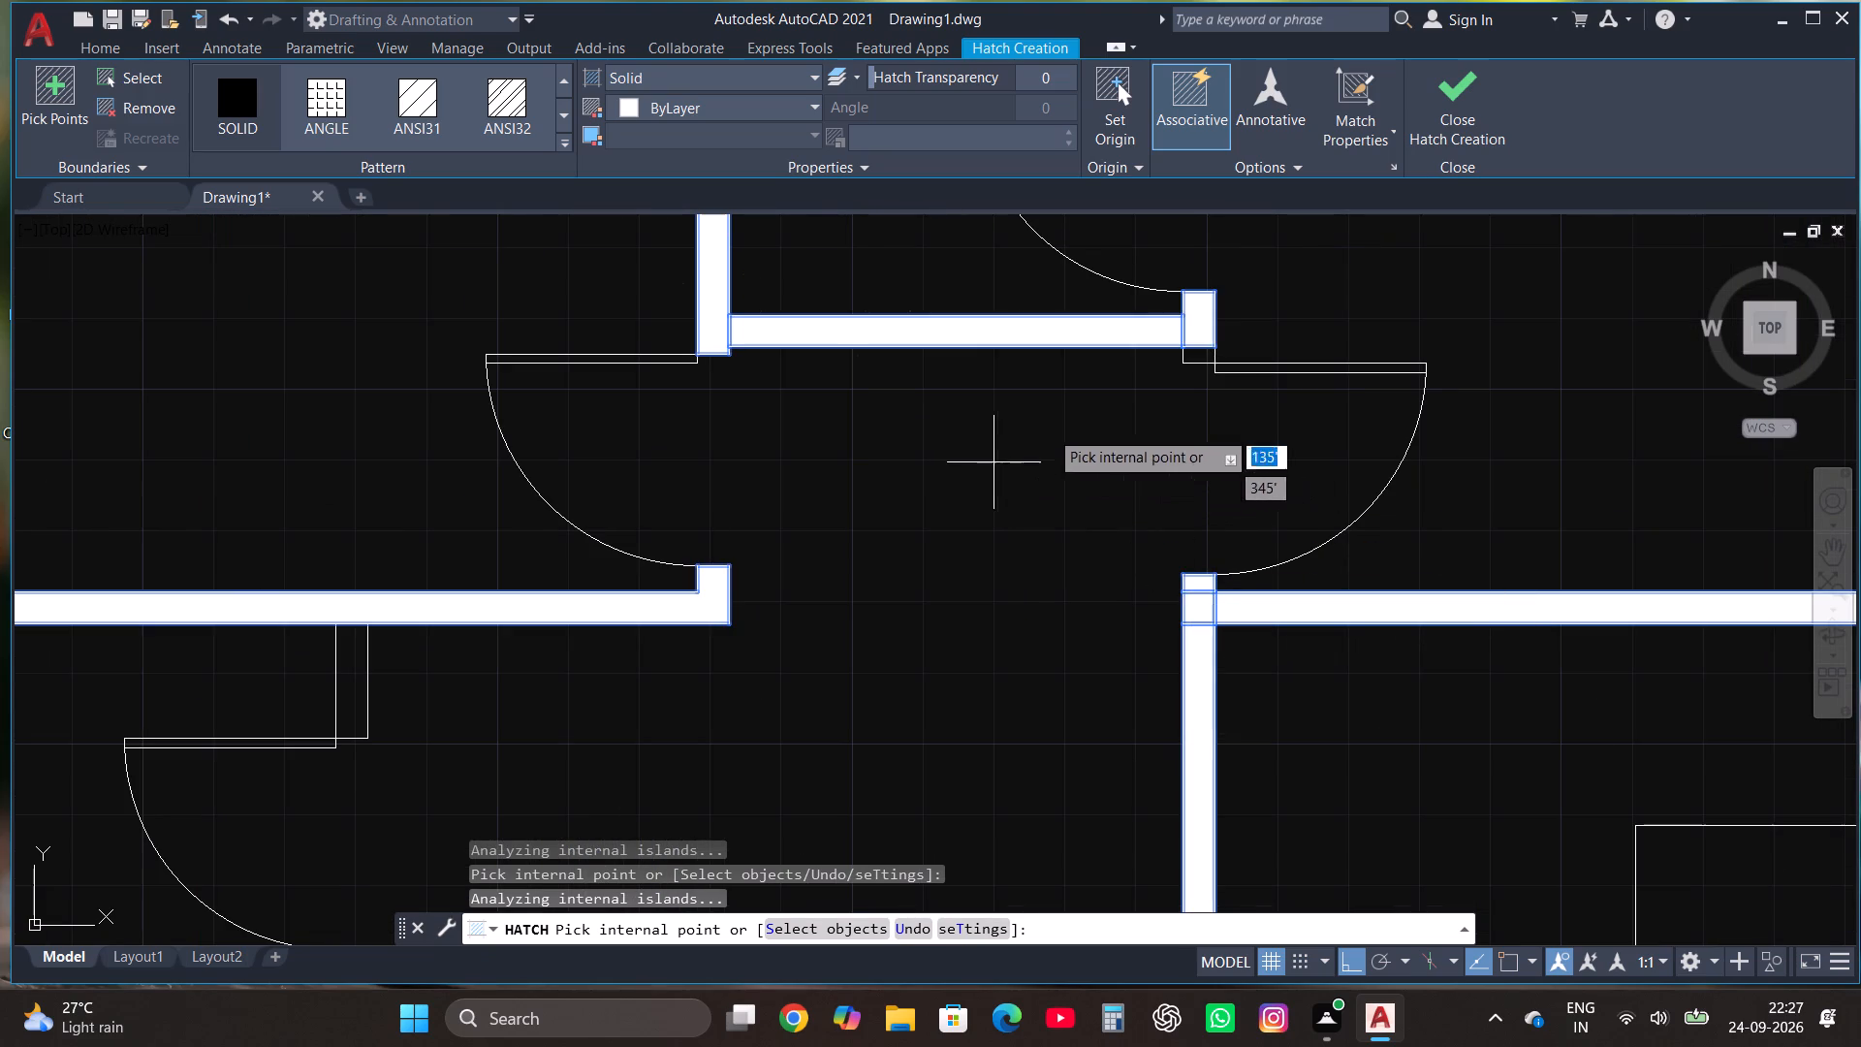
{"action": "left_click", "coordinate": [1192, 352]}
{"action": "scroll", "coordinate": [1039, 381], "scroll_direction": "down", "scroll_amount": 3}
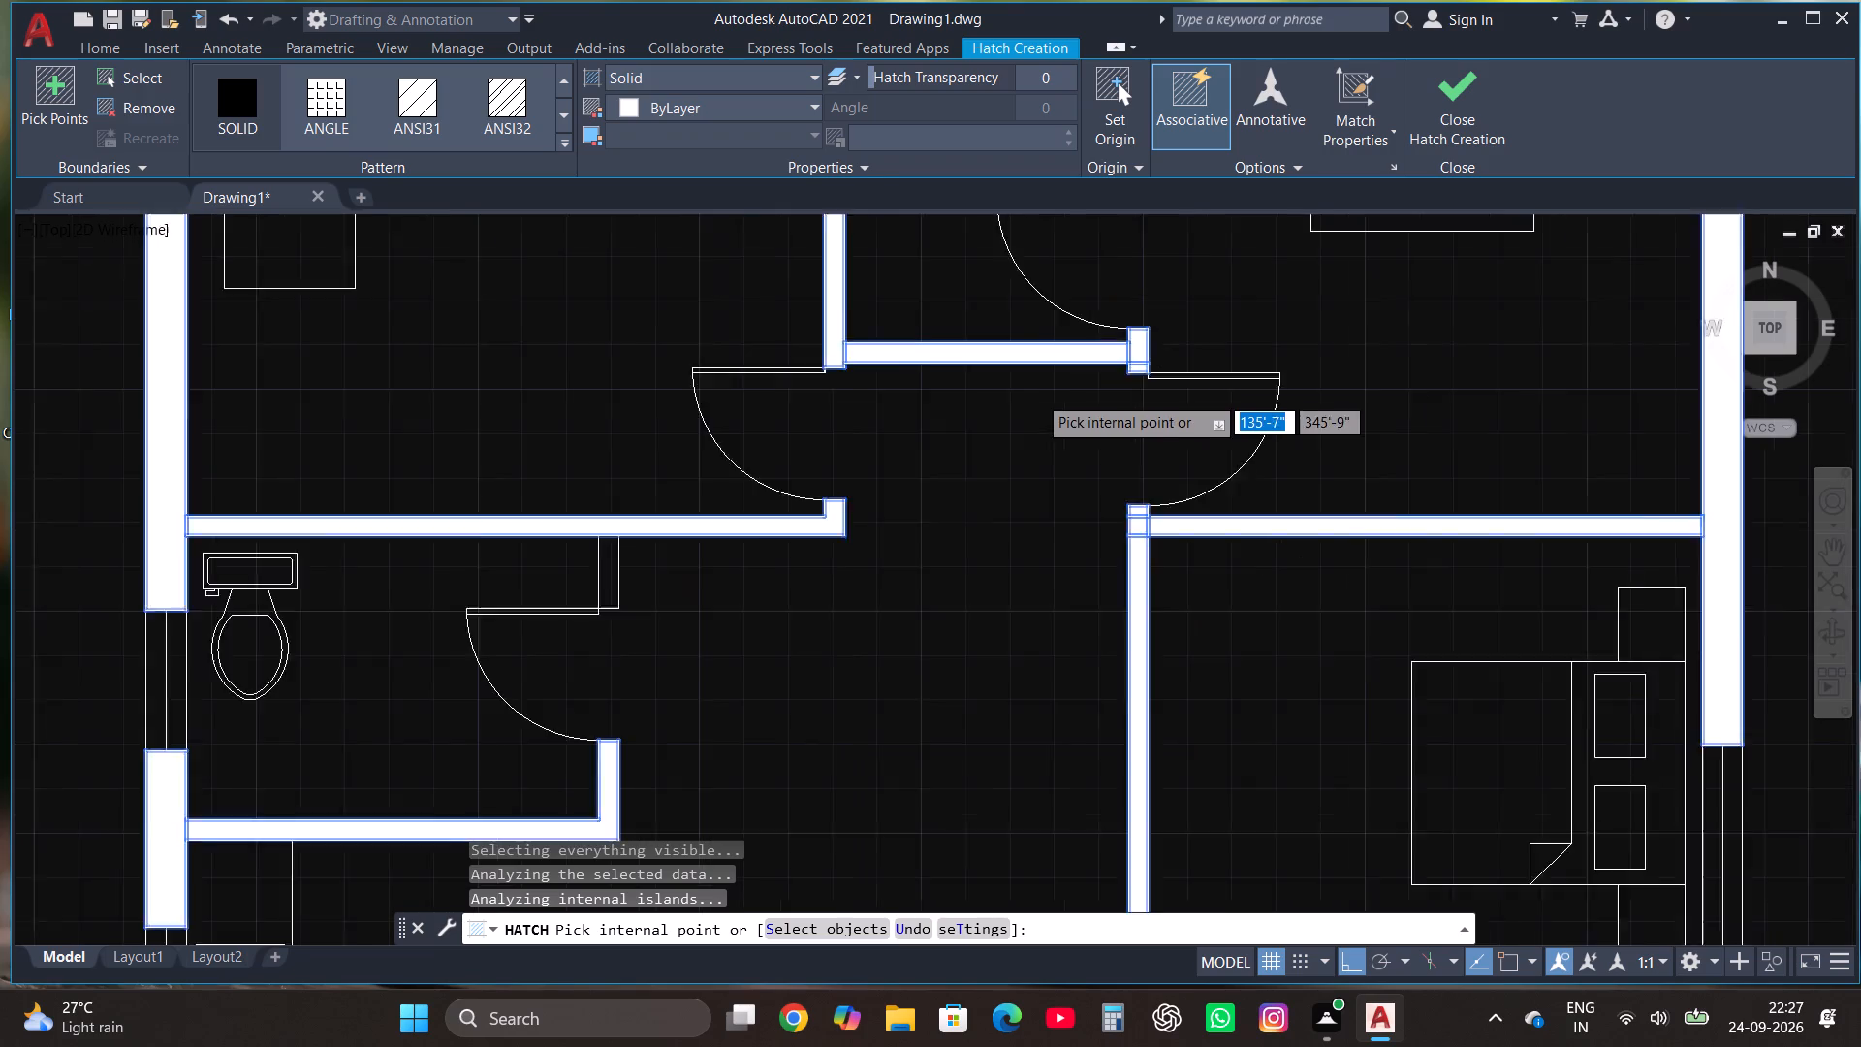
{"action": "scroll", "coordinate": [1141, 422], "scroll_direction": "down", "scroll_amount": 2}
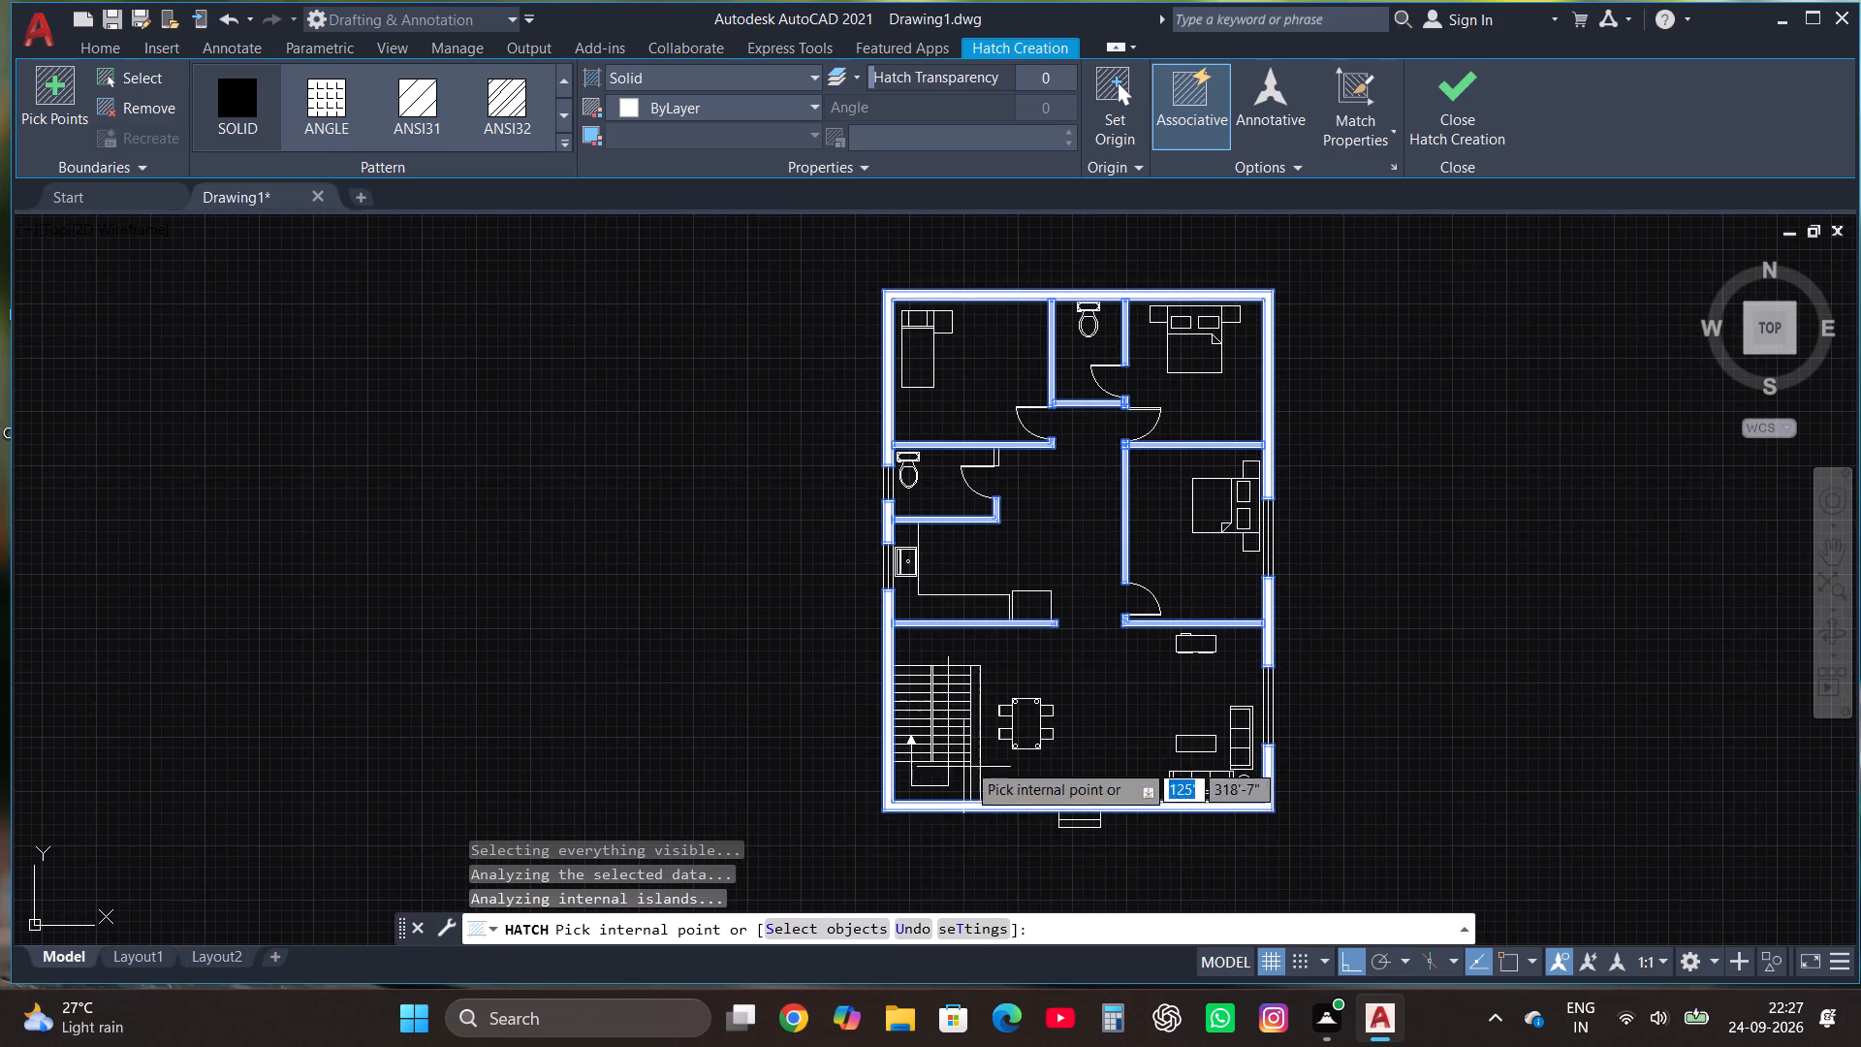
Fill the wall beside the staircase with the solid hatch and finish the hatch.
{"action": "scroll", "coordinate": [994, 707], "scroll_direction": "up", "scroll_amount": 2}
{"action": "left_click", "coordinate": [943, 731]}
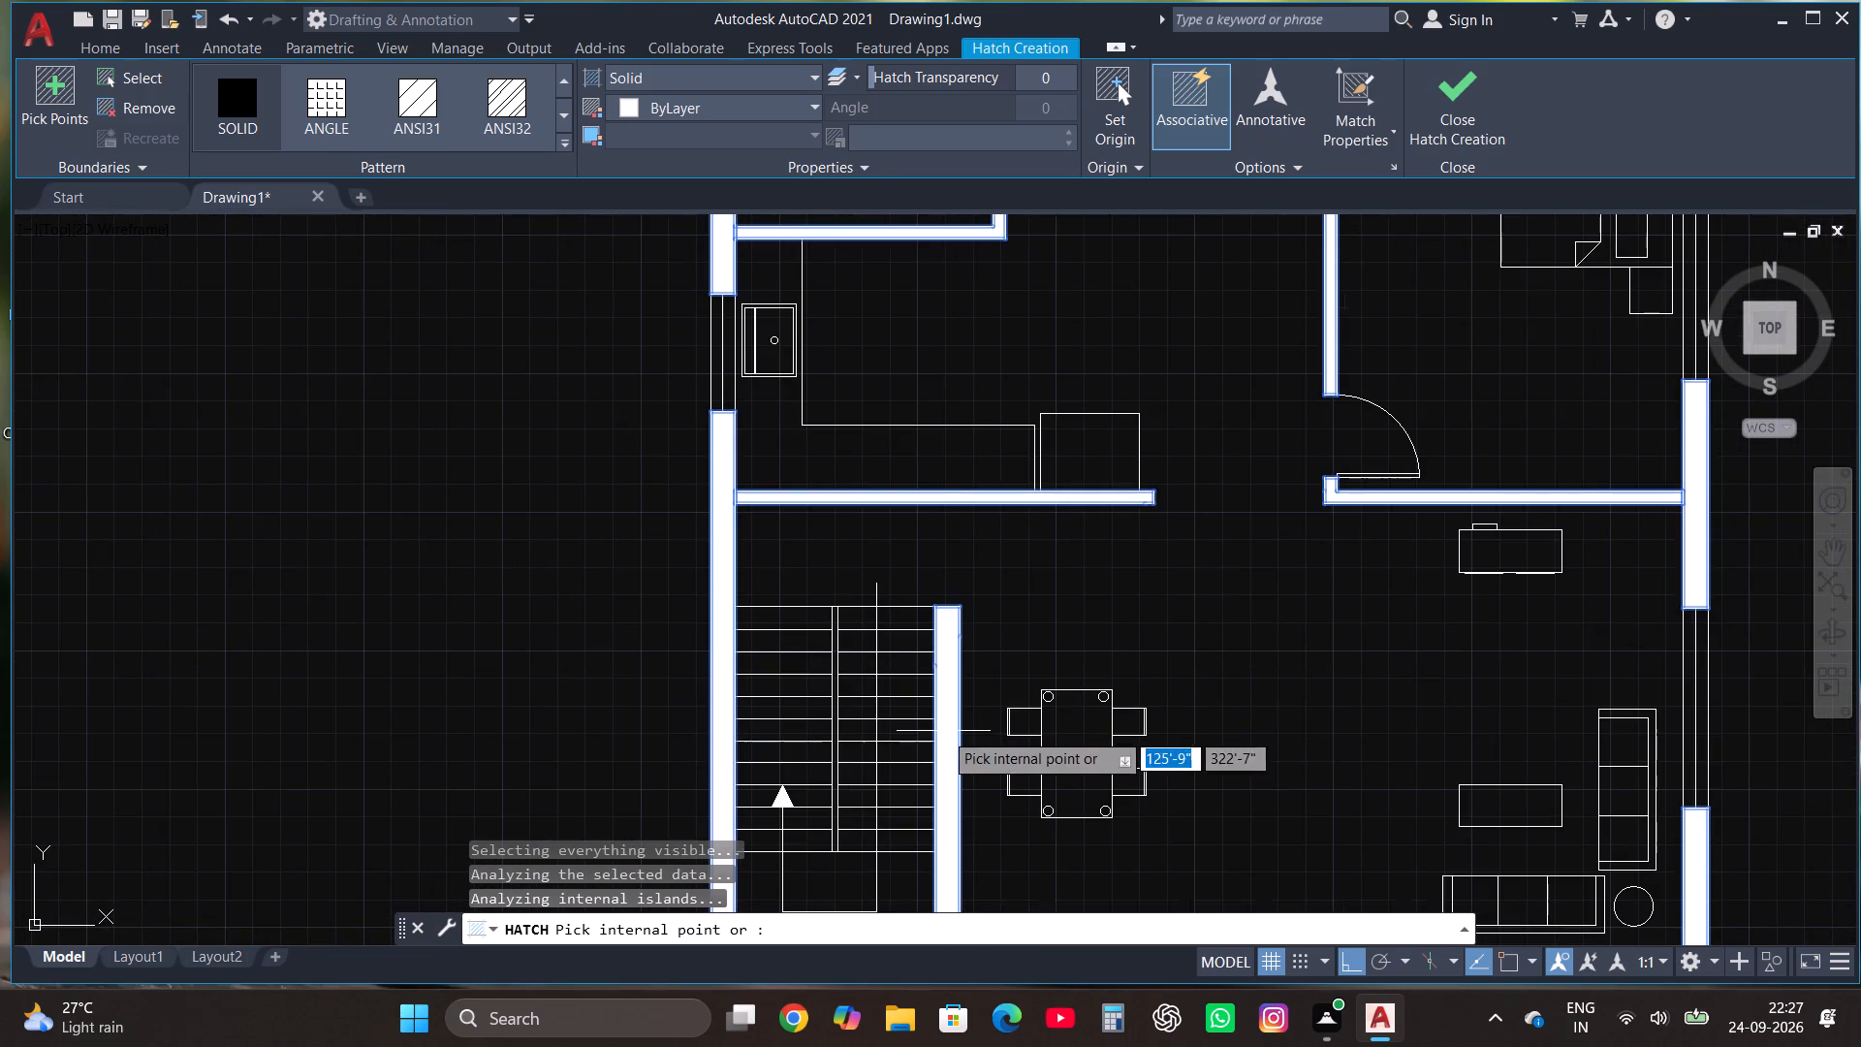
{"action": "scroll", "coordinate": [978, 658], "scroll_direction": "down", "scroll_amount": 2}
{"action": "scroll", "coordinate": [1143, 571], "scroll_direction": "down", "scroll_amount": 1}
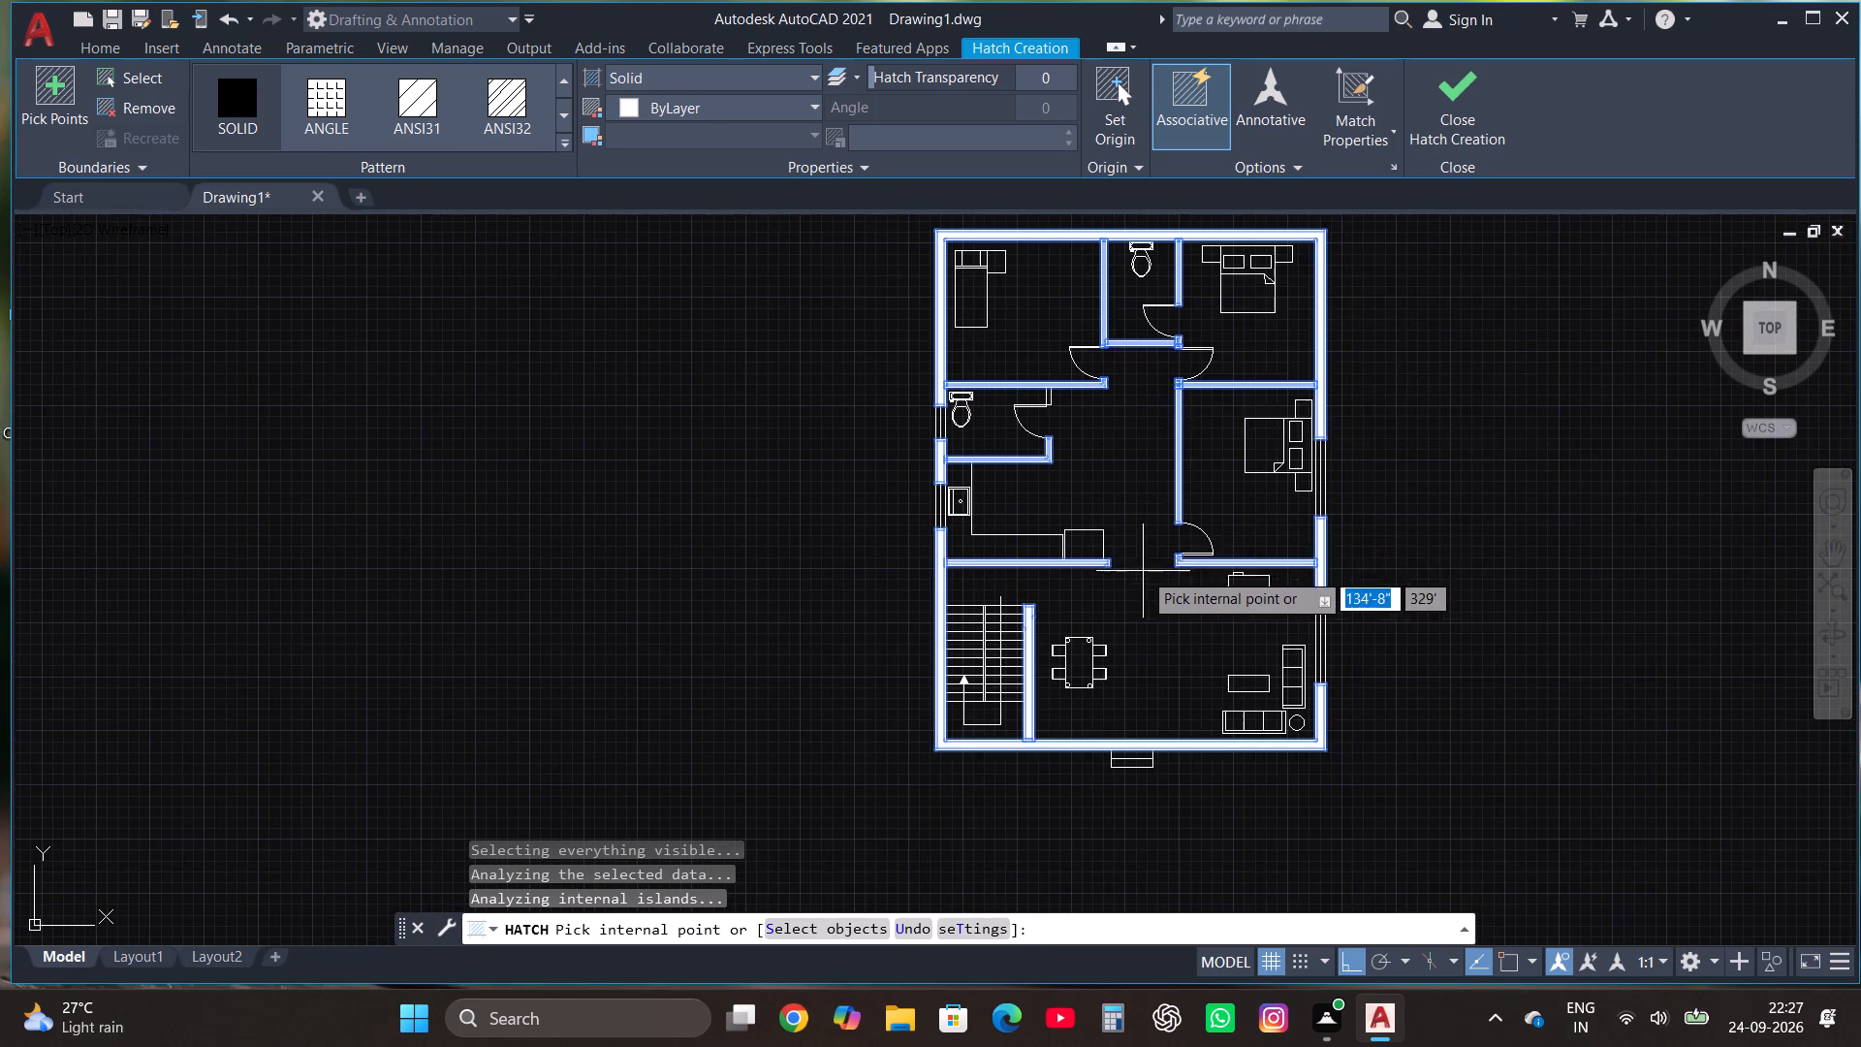
{"action": "left_click", "coordinate": [1442, 87]}
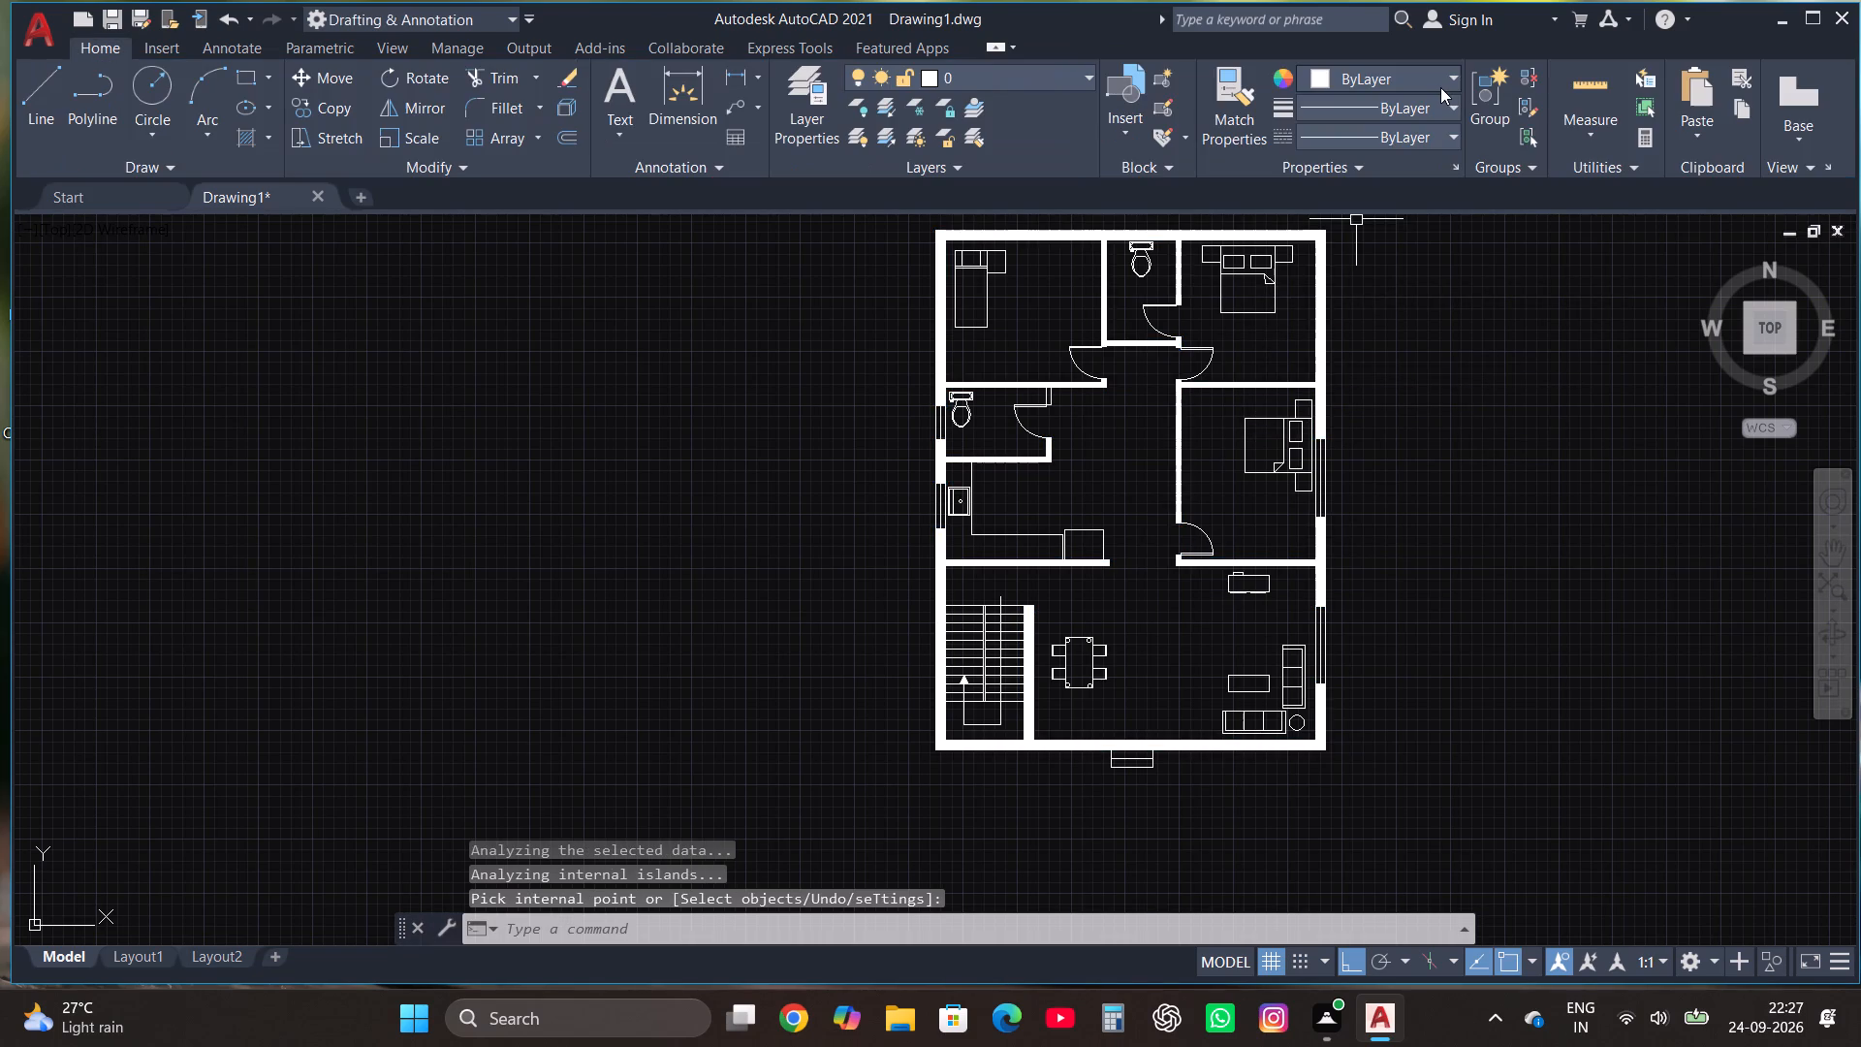
Save the drawing in the Downloads folder under the file name "2bhk 30 40".
{"action": "key", "text": "ctrl+s"}
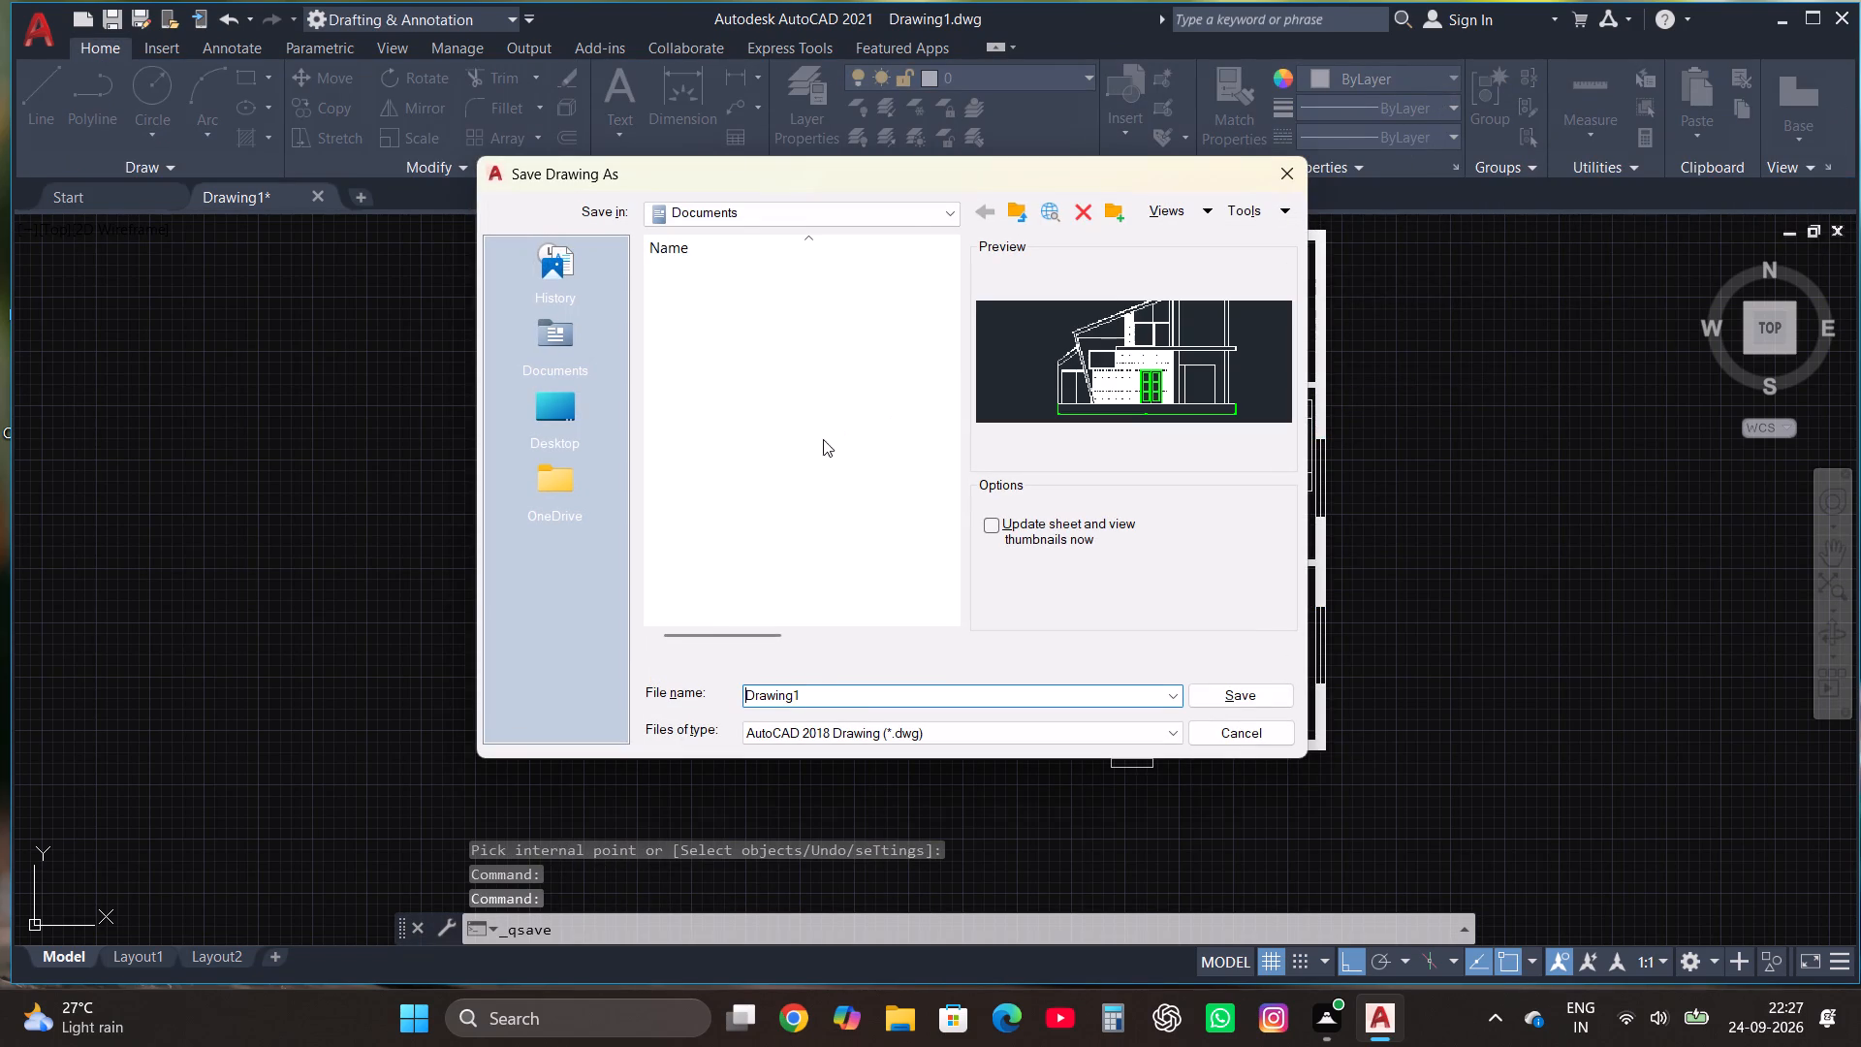
{"action": "left_click", "coordinate": [857, 206]}
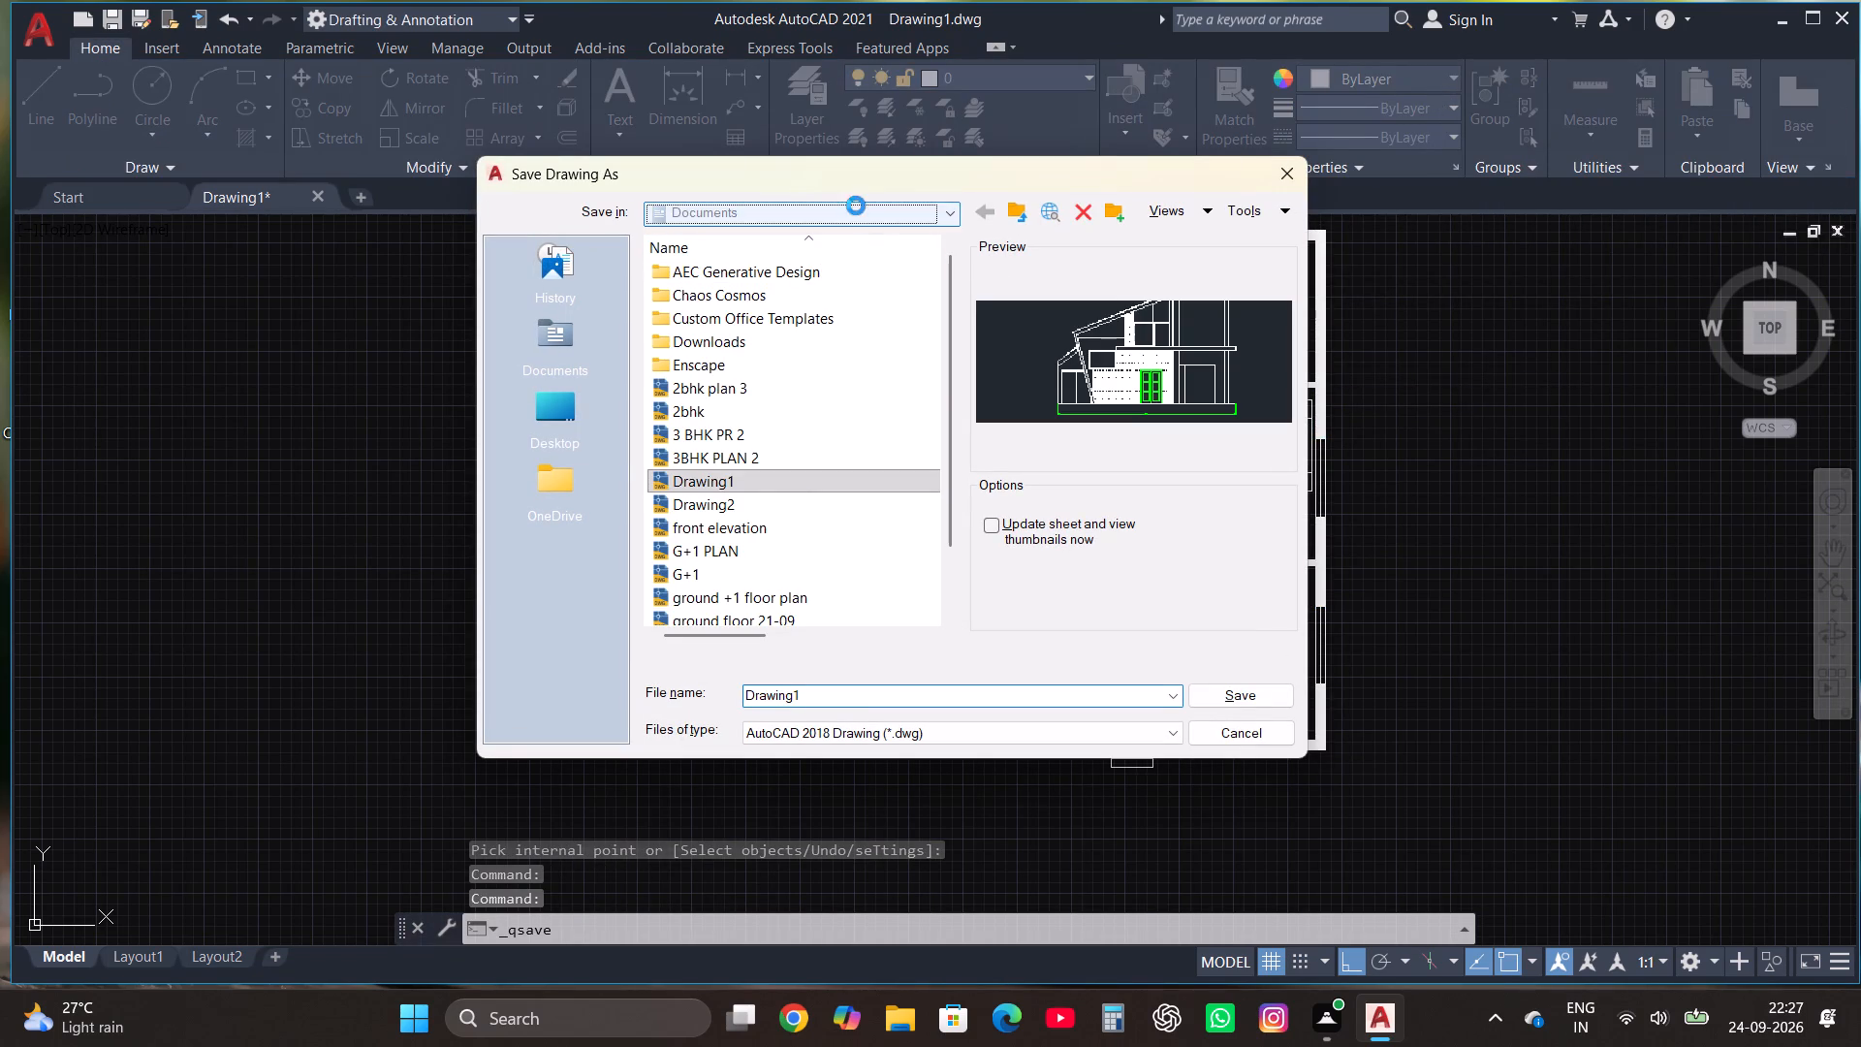
{"action": "left_click", "coordinate": [784, 506]}
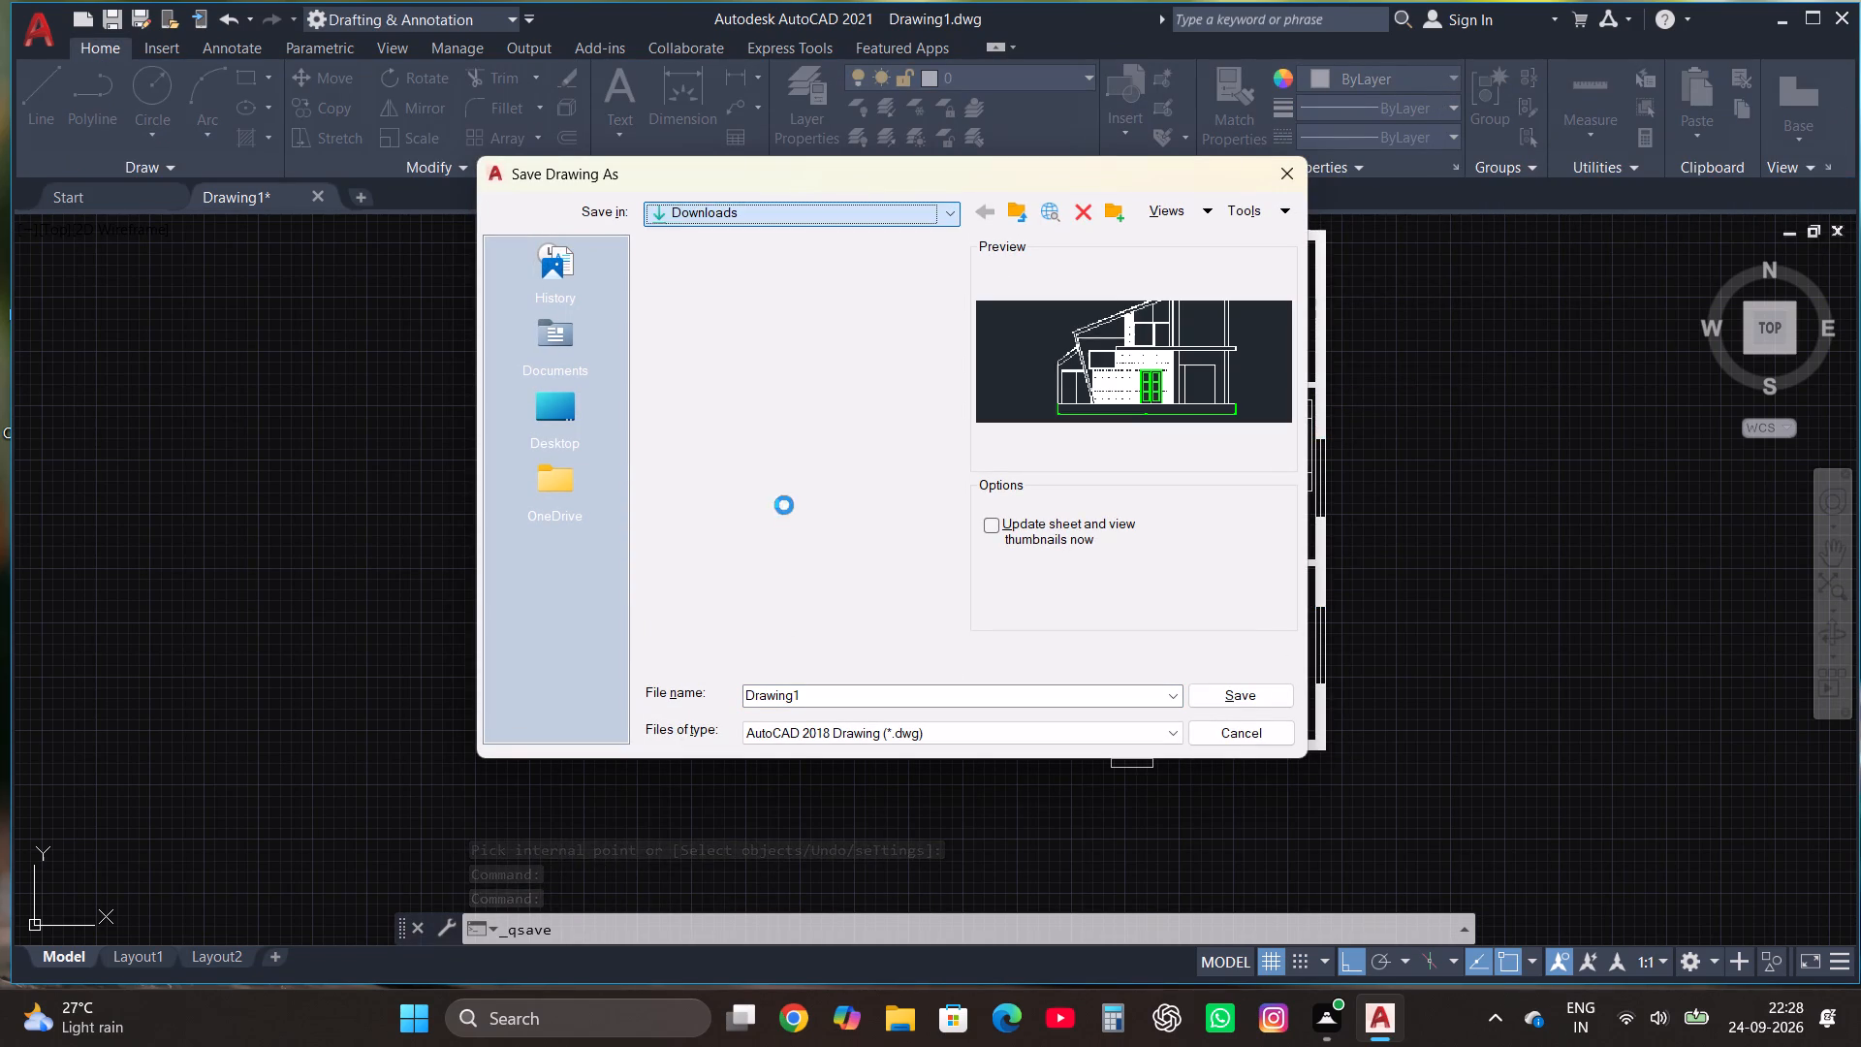
{"action": "left_click", "coordinate": [843, 695]}
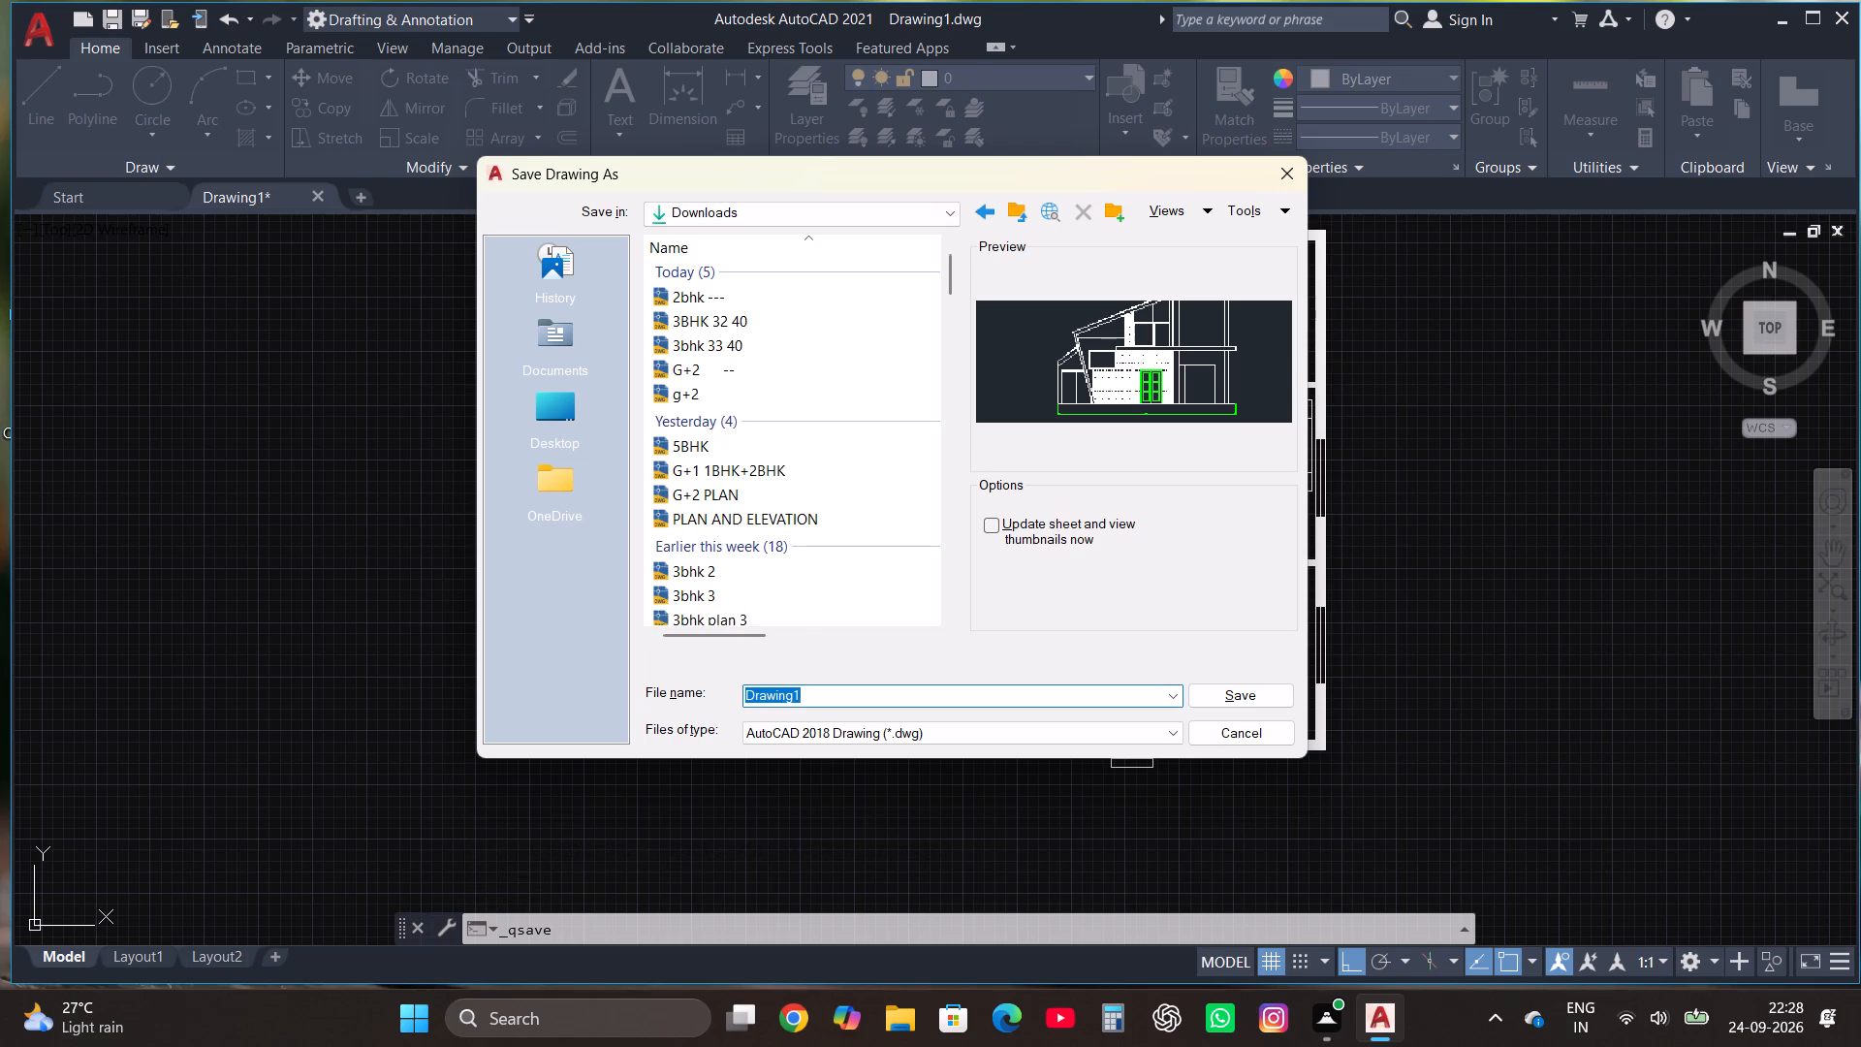
{"action": "key", "text": "2"}
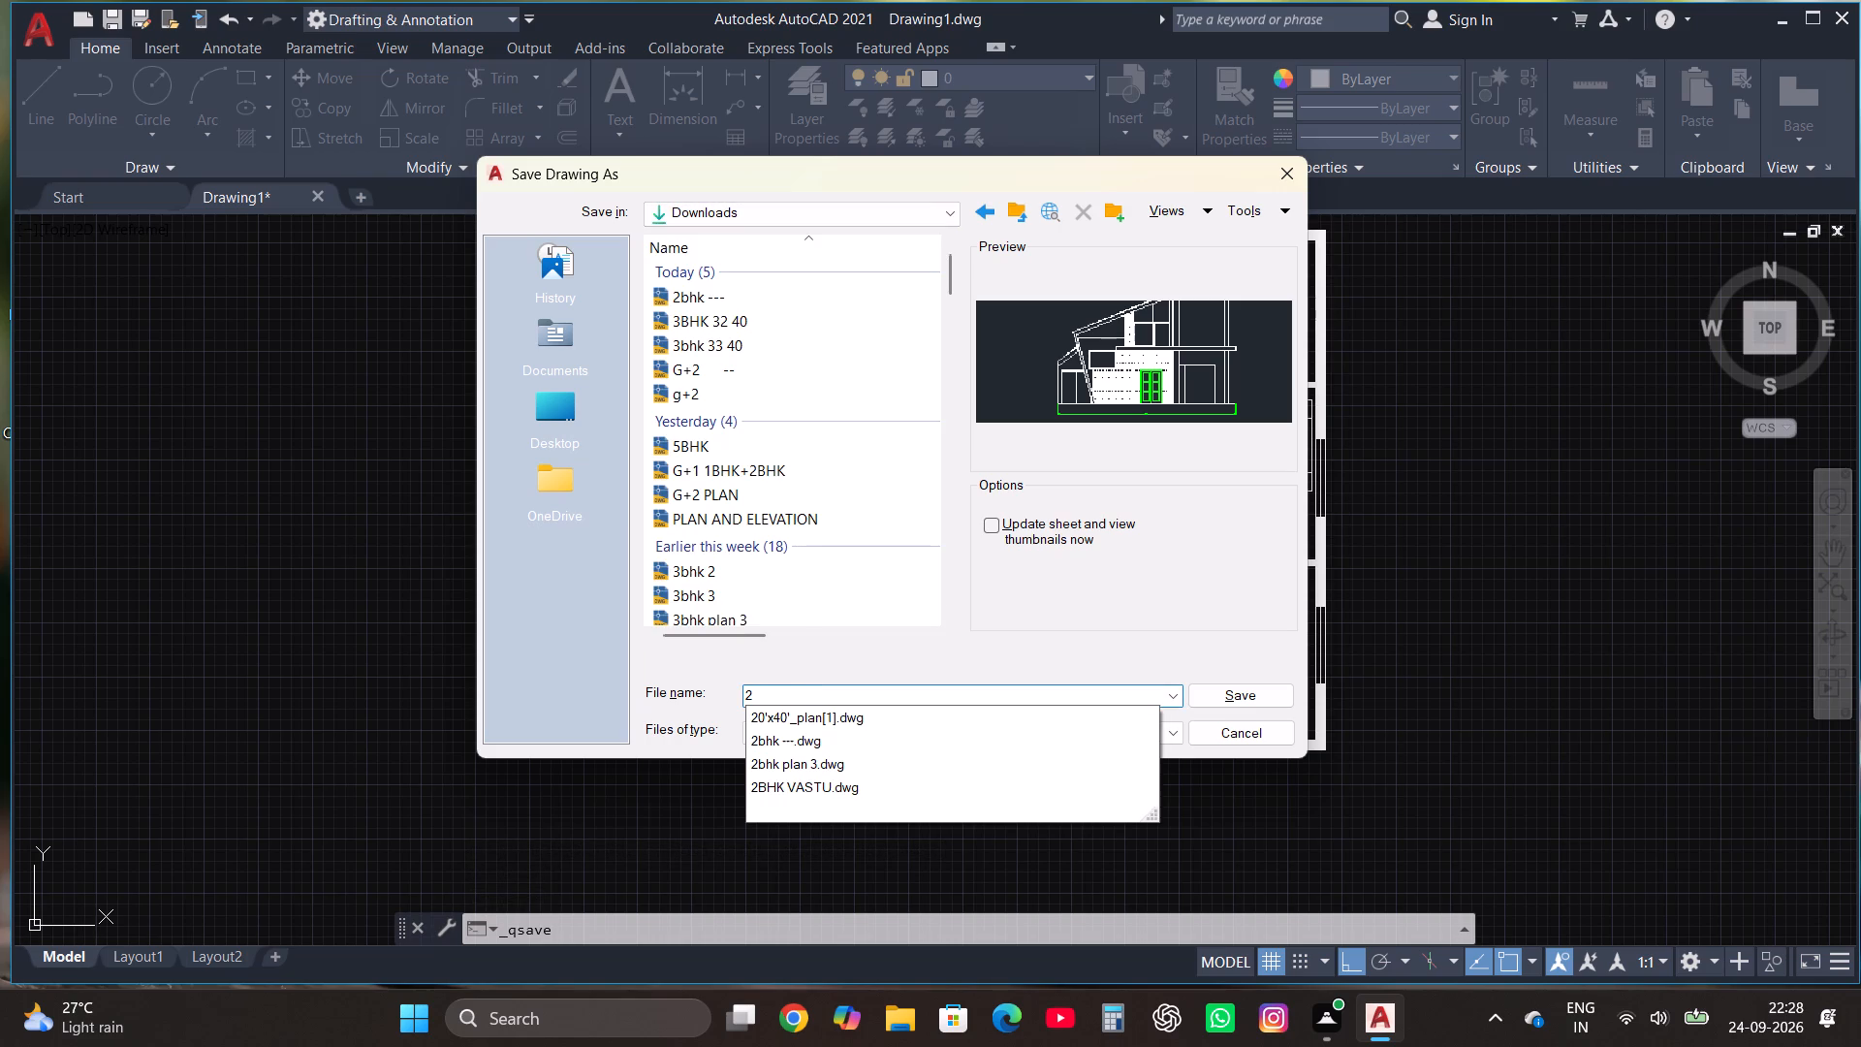
{"action": "type", "text": "bhk"}
{"action": "key", "text": "space"}
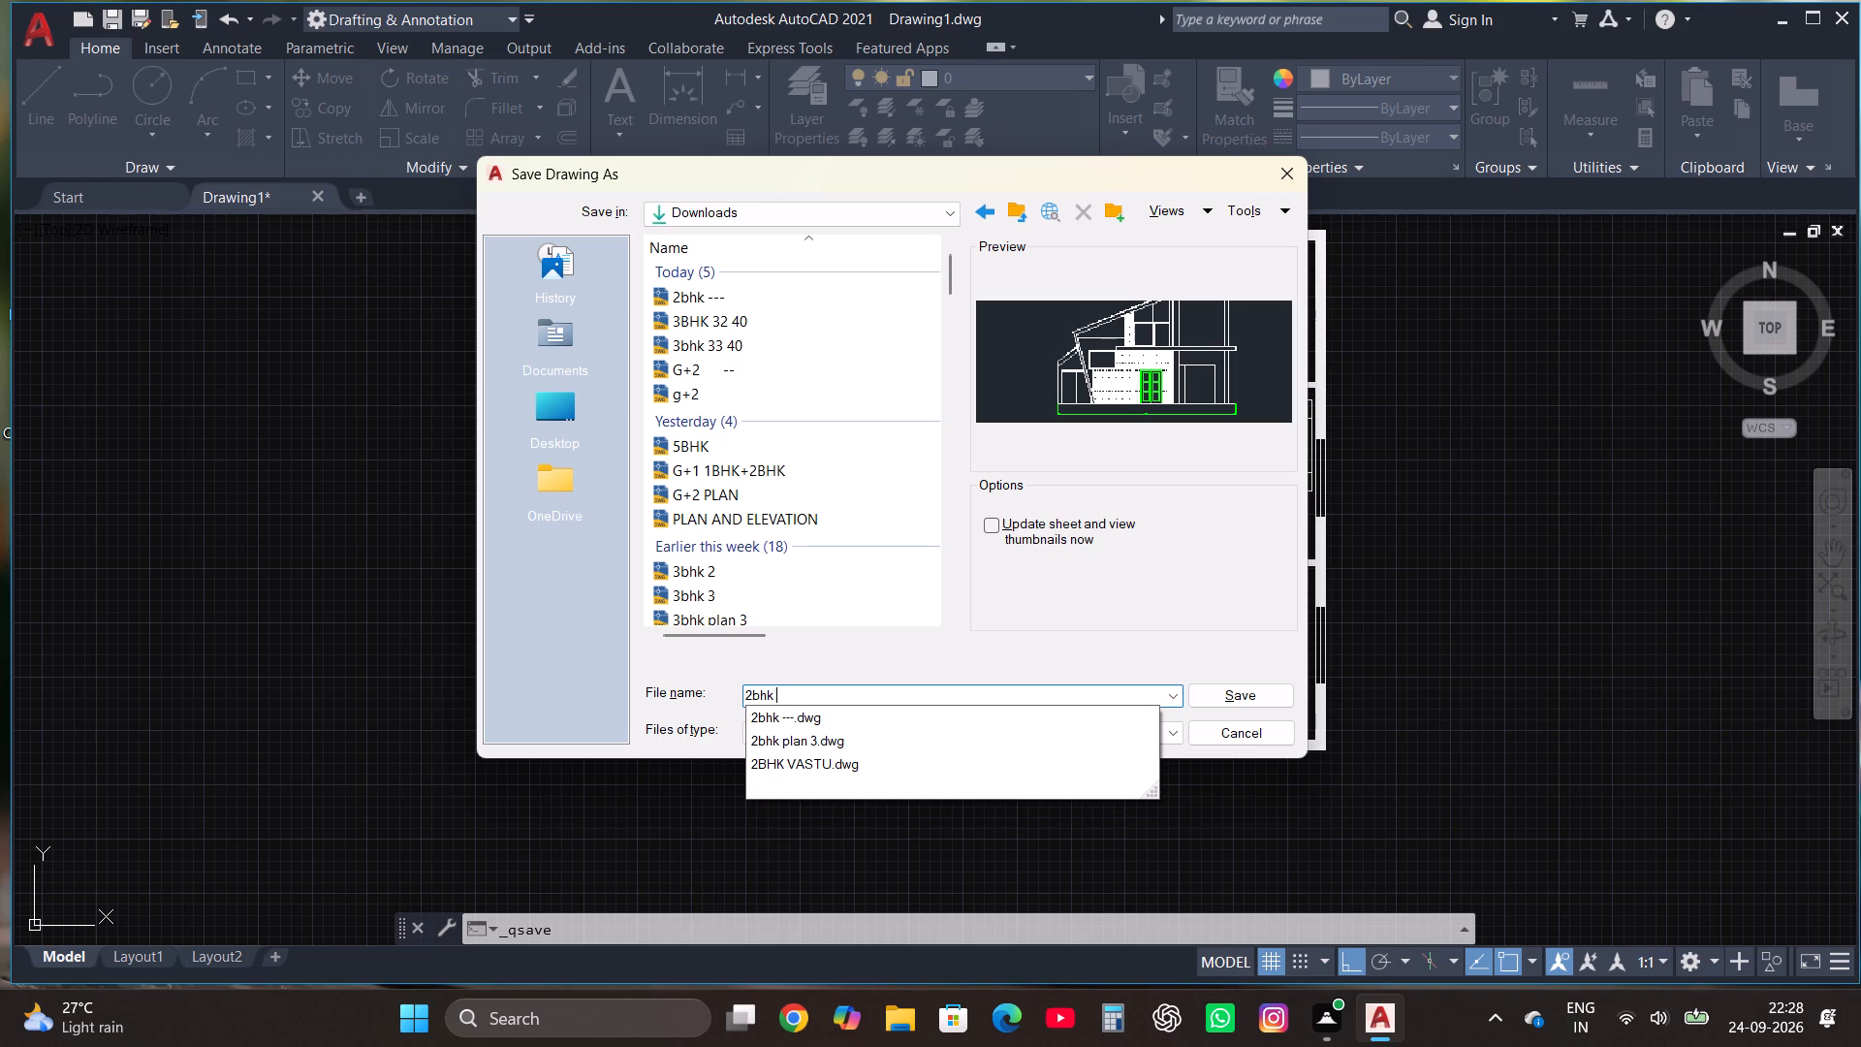
{"action": "type", "text": "30"}
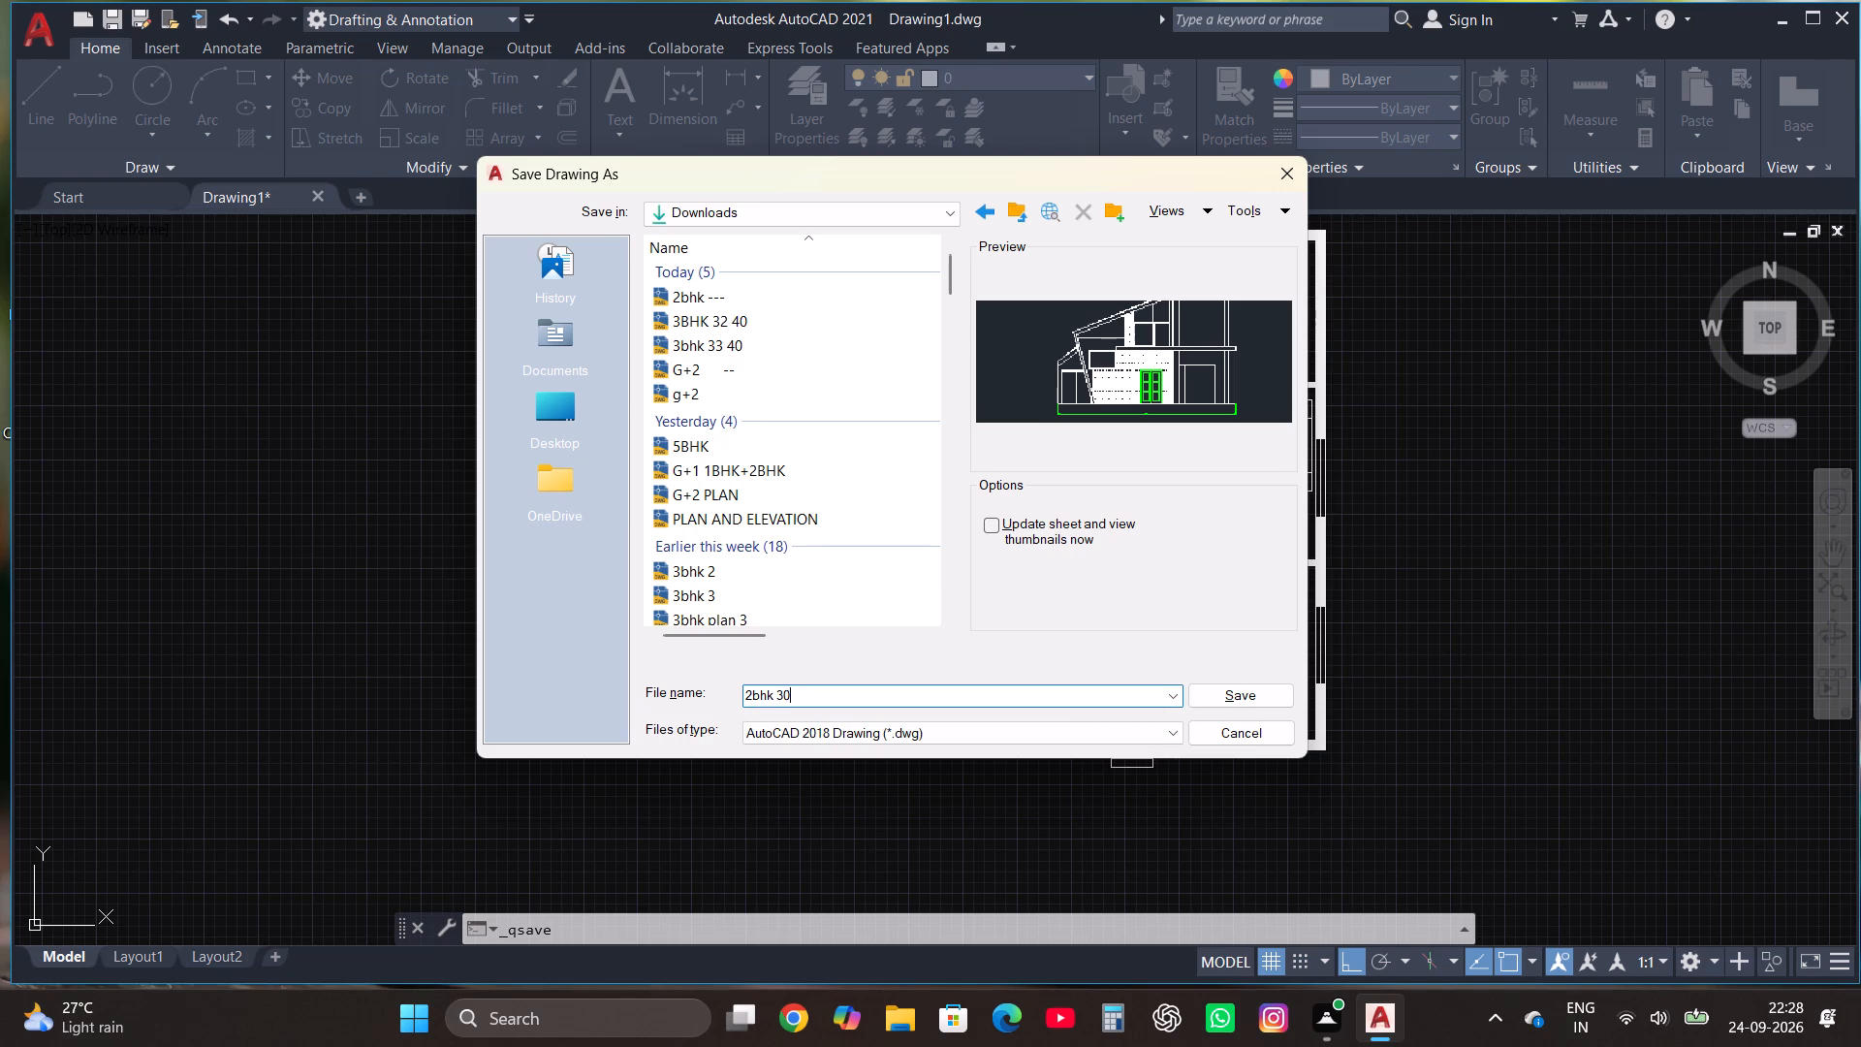
{"action": "key", "text": "space"}
{"action": "type", "text": "40"}
{"action": "left_click", "coordinate": [1258, 696]}
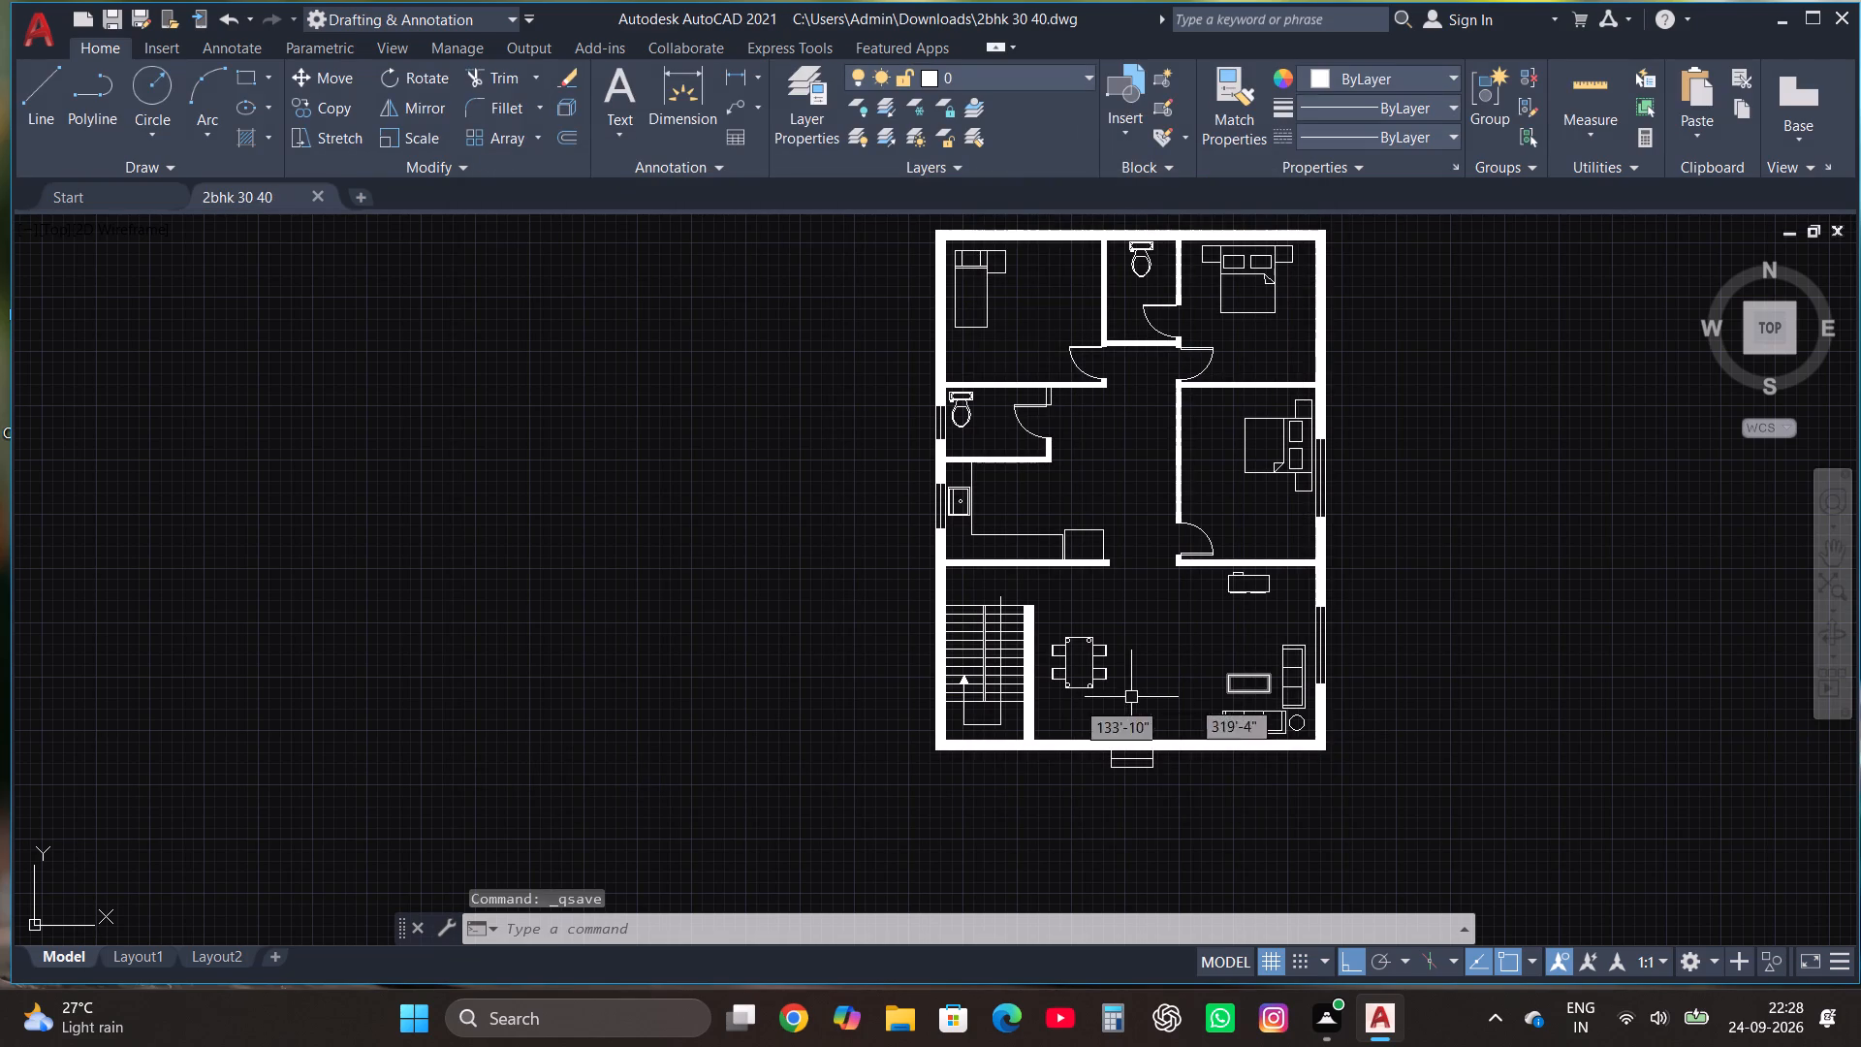
Place multiline text below the bed in the upper-left room with "FLEXIBLE" in capitals as its first line.
{"action": "left_click", "coordinate": [612, 87]}
{"action": "scroll", "coordinate": [976, 659], "scroll_direction": "down", "scroll_amount": 1}
{"action": "scroll", "coordinate": [965, 453], "scroll_direction": "up", "scroll_amount": 2}
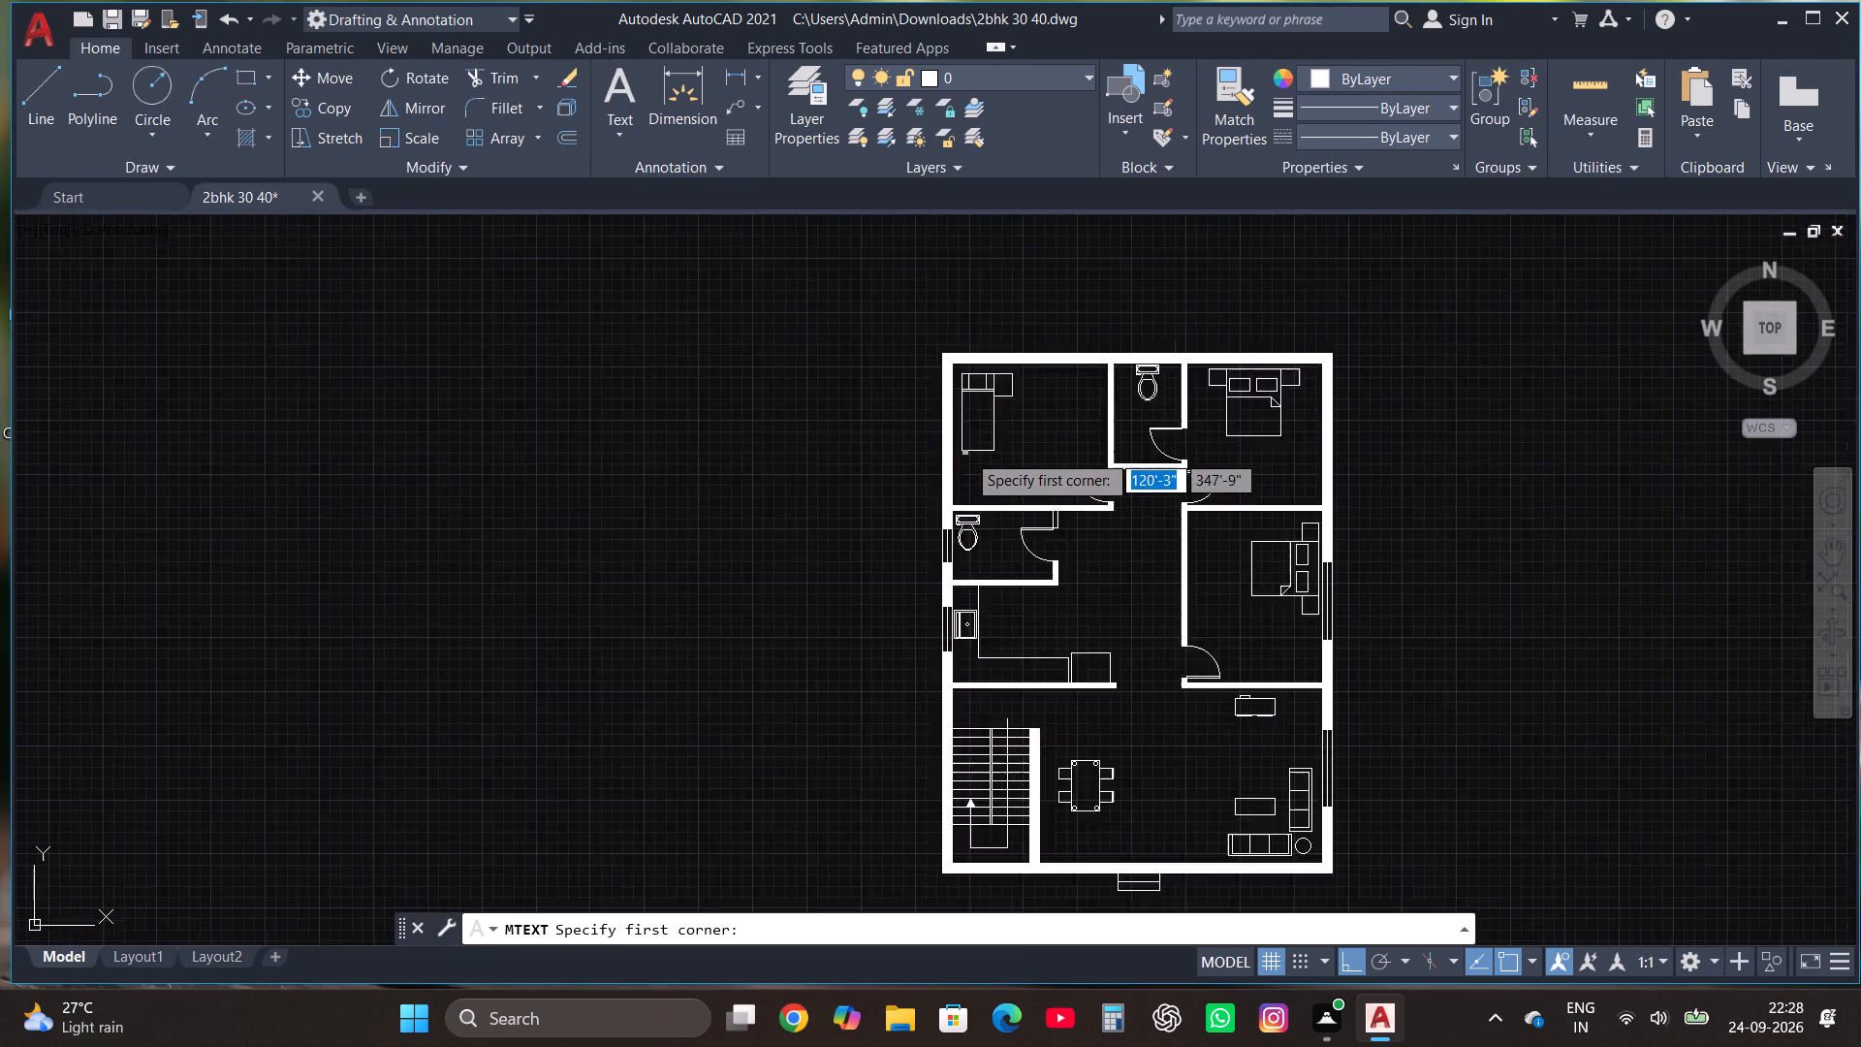
{"action": "scroll", "coordinate": [966, 453], "scroll_direction": "up", "scroll_amount": 1}
{"action": "left_click", "coordinate": [947, 566]}
{"action": "left_click", "coordinate": [1124, 486]}
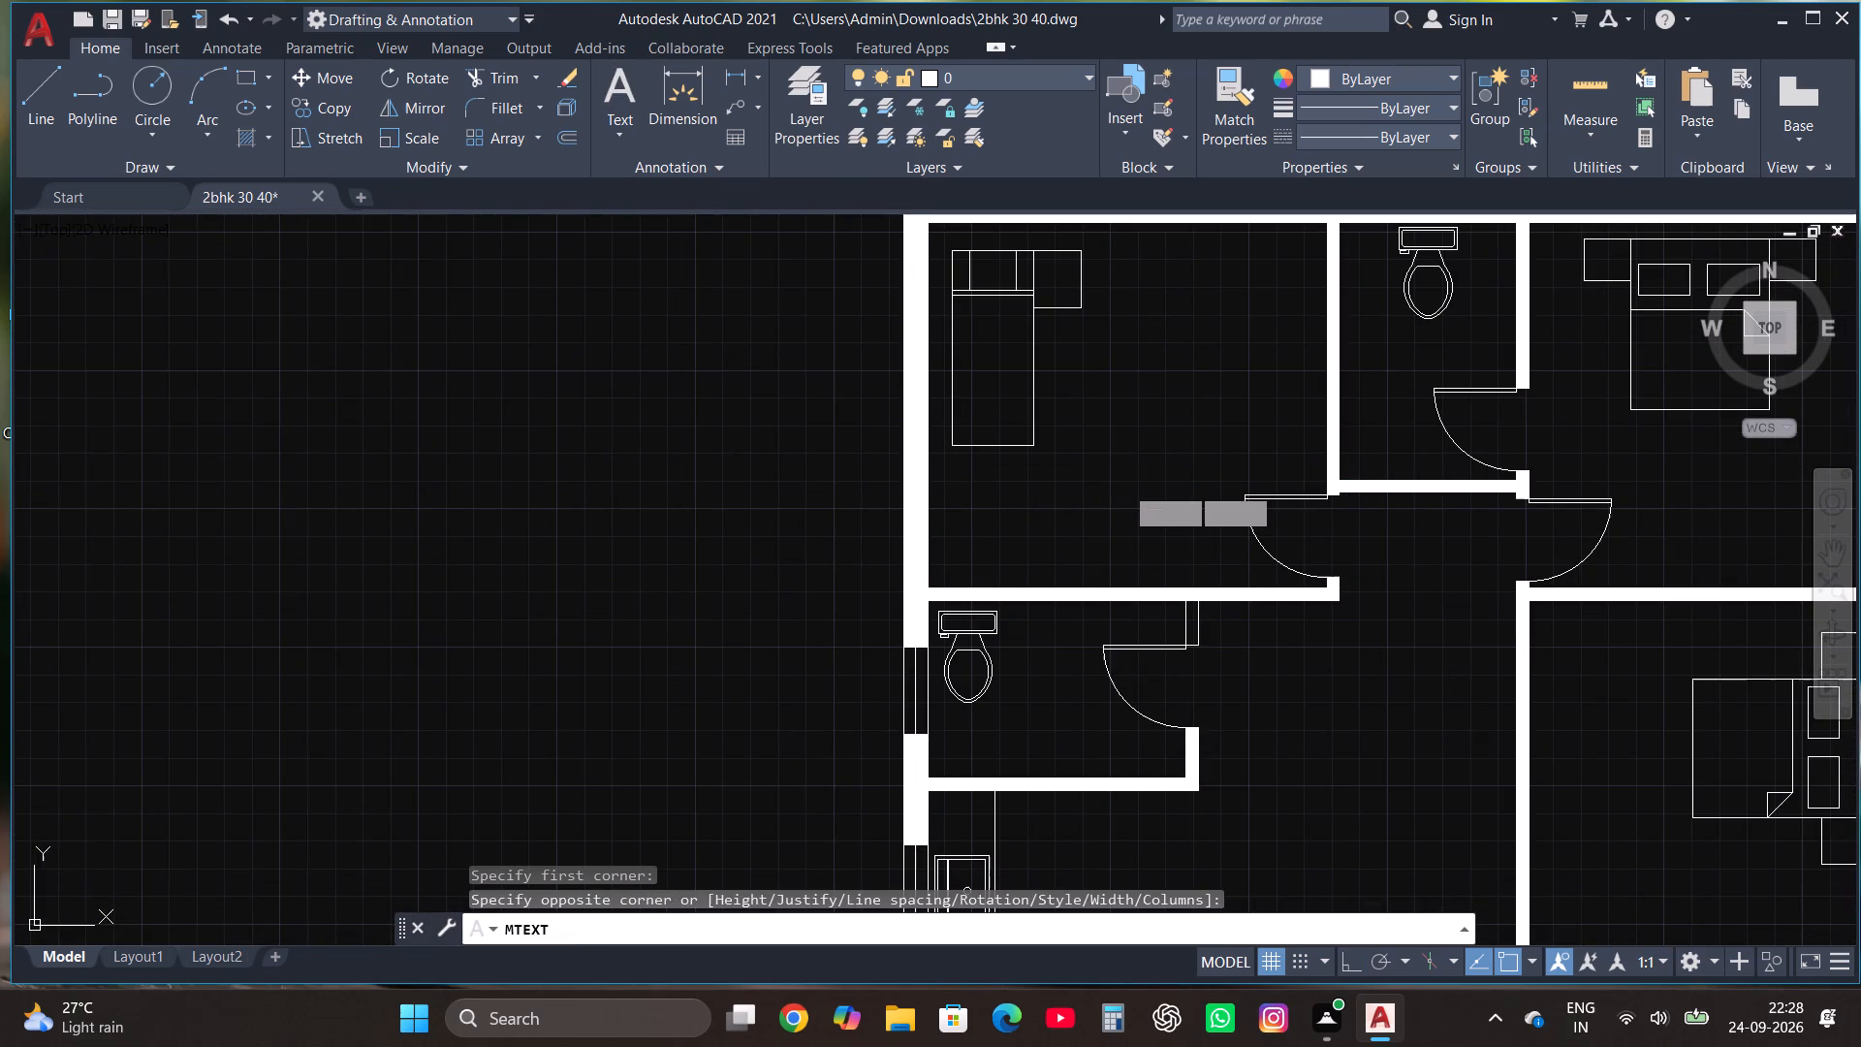
{"action": "type", "text": "fle"}
{"action": "type", "text": "xib"}
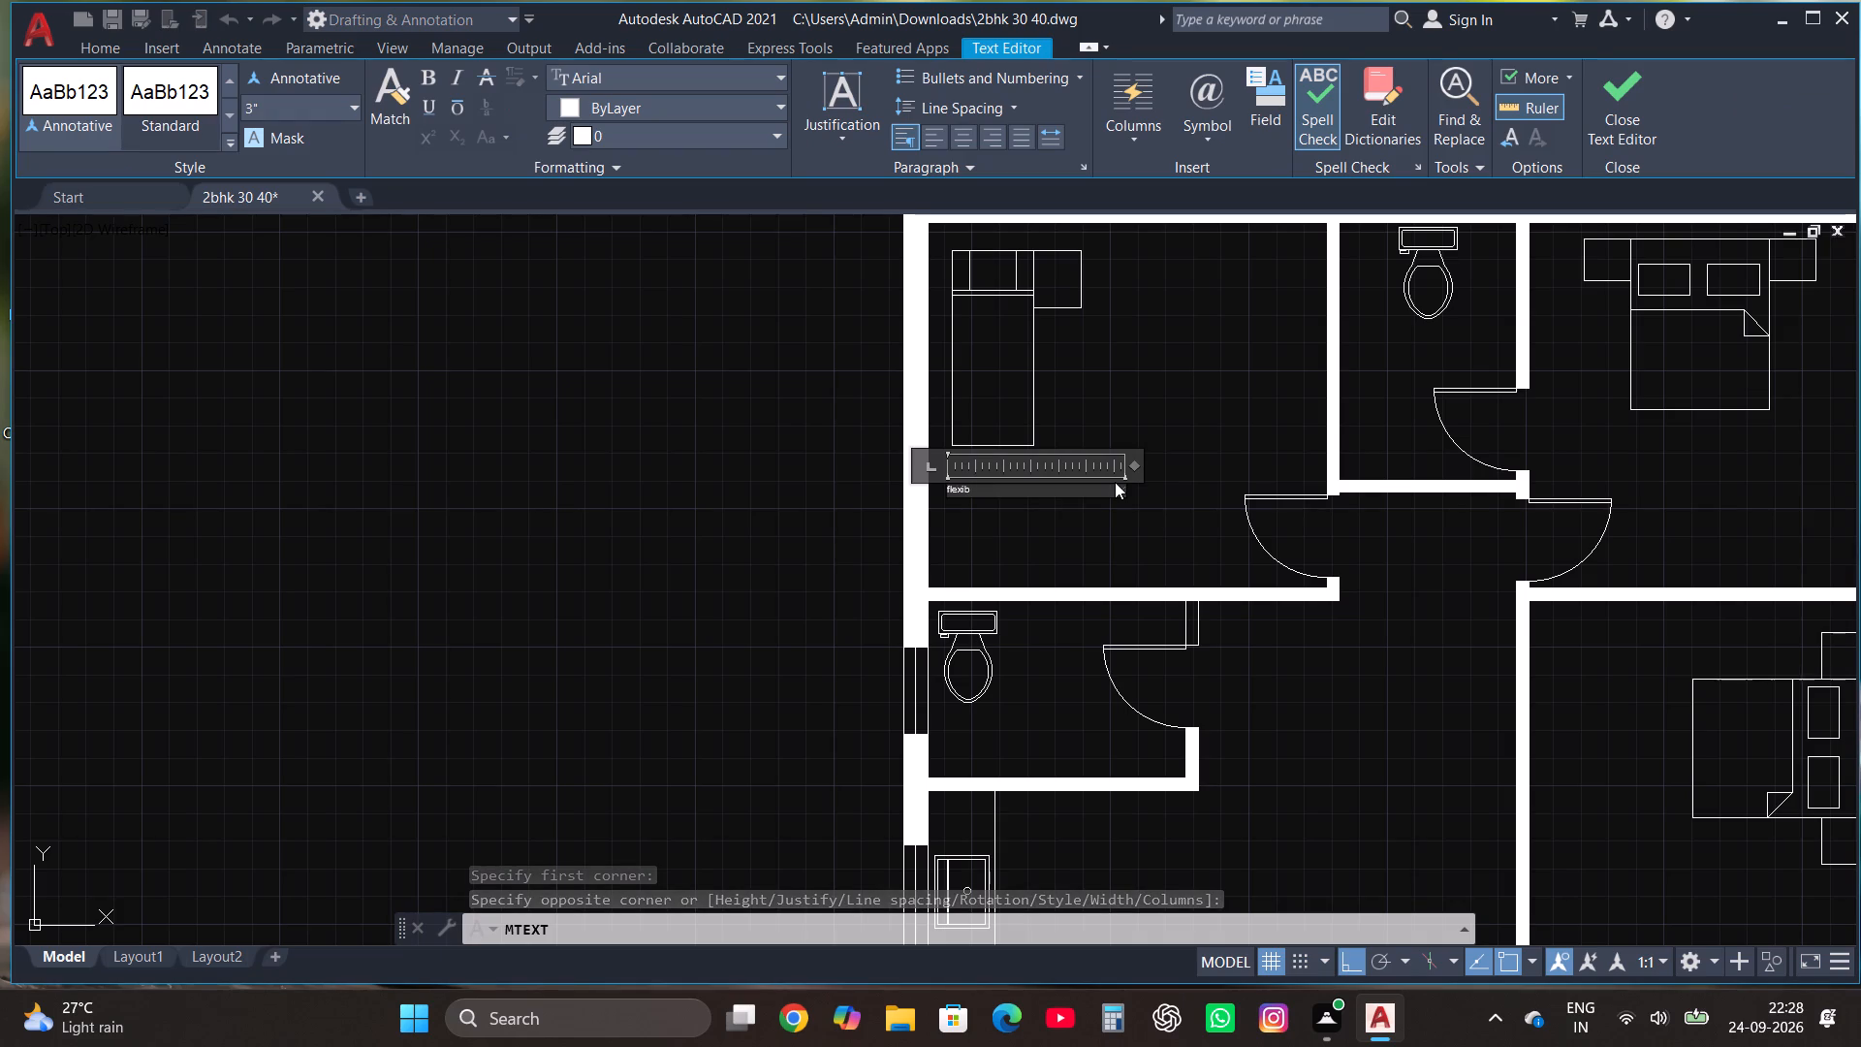
{"action": "key", "text": "BackSpace"}
{"action": "key", "text": "BackSpace"}
{"action": "key", "text": "BackSpace"}
{"action": "key", "text": "BackSpace"}
{"action": "key", "text": "BackSpace"}
{"action": "key", "text": "BackSpace"}
{"action": "key", "text": "BackSpace"}
{"action": "key", "text": "BackSpace"}
{"action": "key", "text": "BackSpace"}
{"action": "key", "text": "BackSpace"}
{"action": "key", "text": "BackSpace"}
{"action": "key", "text": "BackSpace"}
{"action": "key", "text": "BackSpace"}
{"action": "key", "text": "BackSpace"}
{"action": "key", "text": "BackSpace"}
{"action": "key", "text": "BackSpace"}
{"action": "key", "text": "BackSpace"}
{"action": "key", "text": "BackSpace"}
{"action": "key", "text": "BackSpace"}
{"action": "key", "text": "BackSpace"}
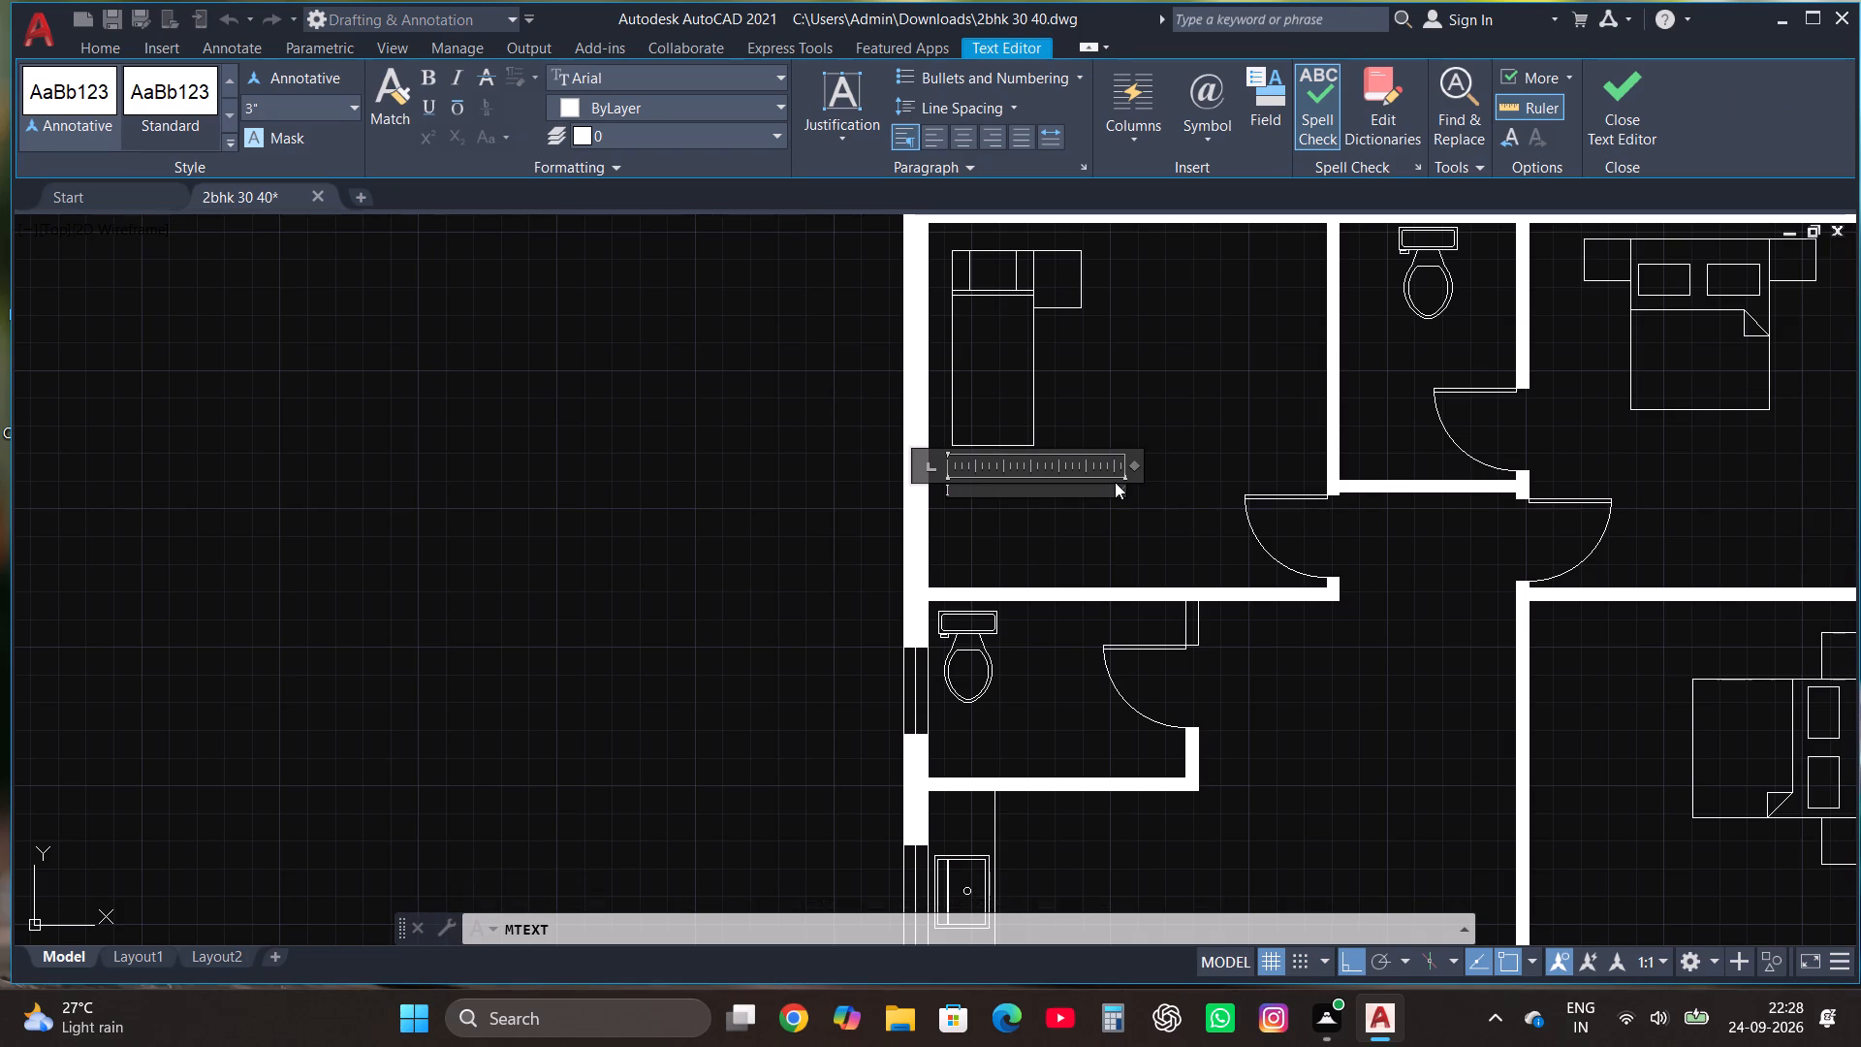
{"action": "type", "text": "FLE"}
{"action": "type", "text": "XIBLE"}
{"action": "key", "text": "Return"}
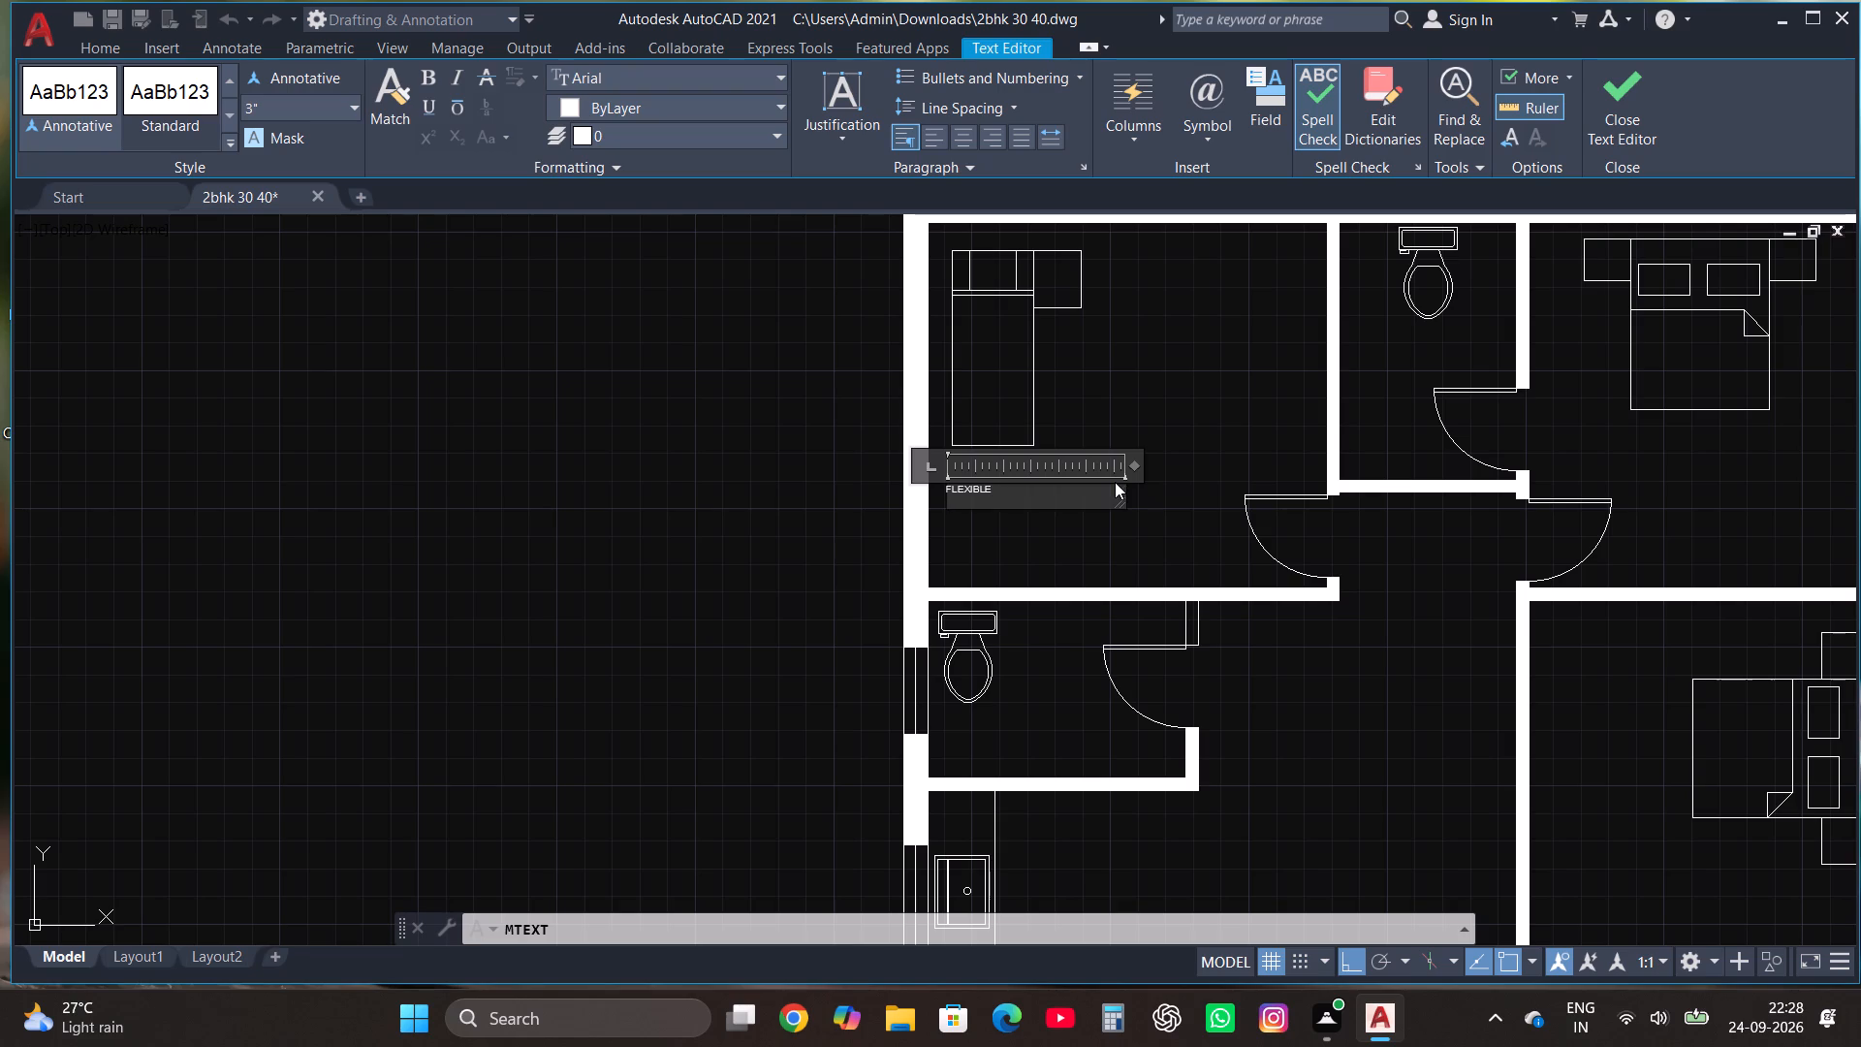
Enter the room size 12'*11' as the label's second line and finish the text.
{"action": "type", "text": "12'"}
{"action": "type", "text": "111"}
{"action": "key", "text": "BackSpace"}
{"action": "key", "text": "asterisk"}
{"action": "scroll", "coordinate": [994, 499], "scroll_direction": "up", "scroll_amount": 3}
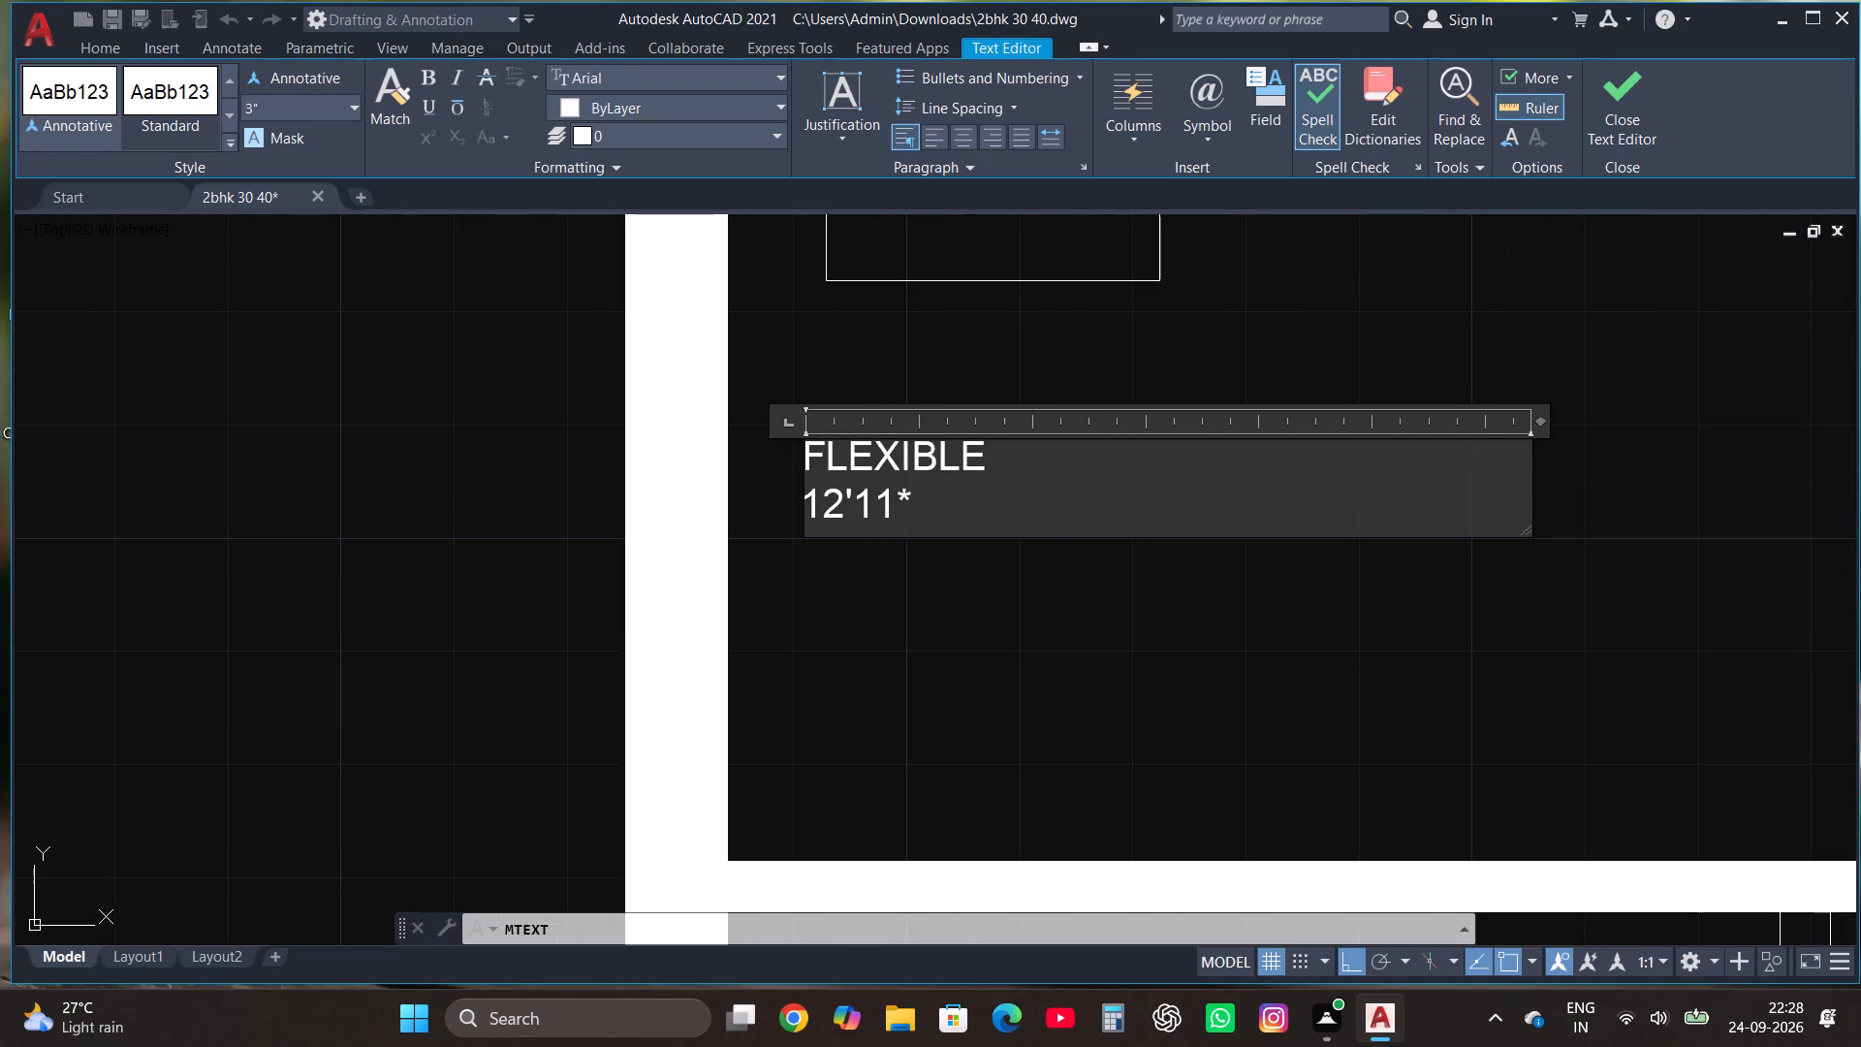
{"action": "key", "text": "BackSpace"}
{"action": "key", "text": "BackSpace"}
{"action": "key", "text": "BackSpace"}
{"action": "type", "text": "*11'"}
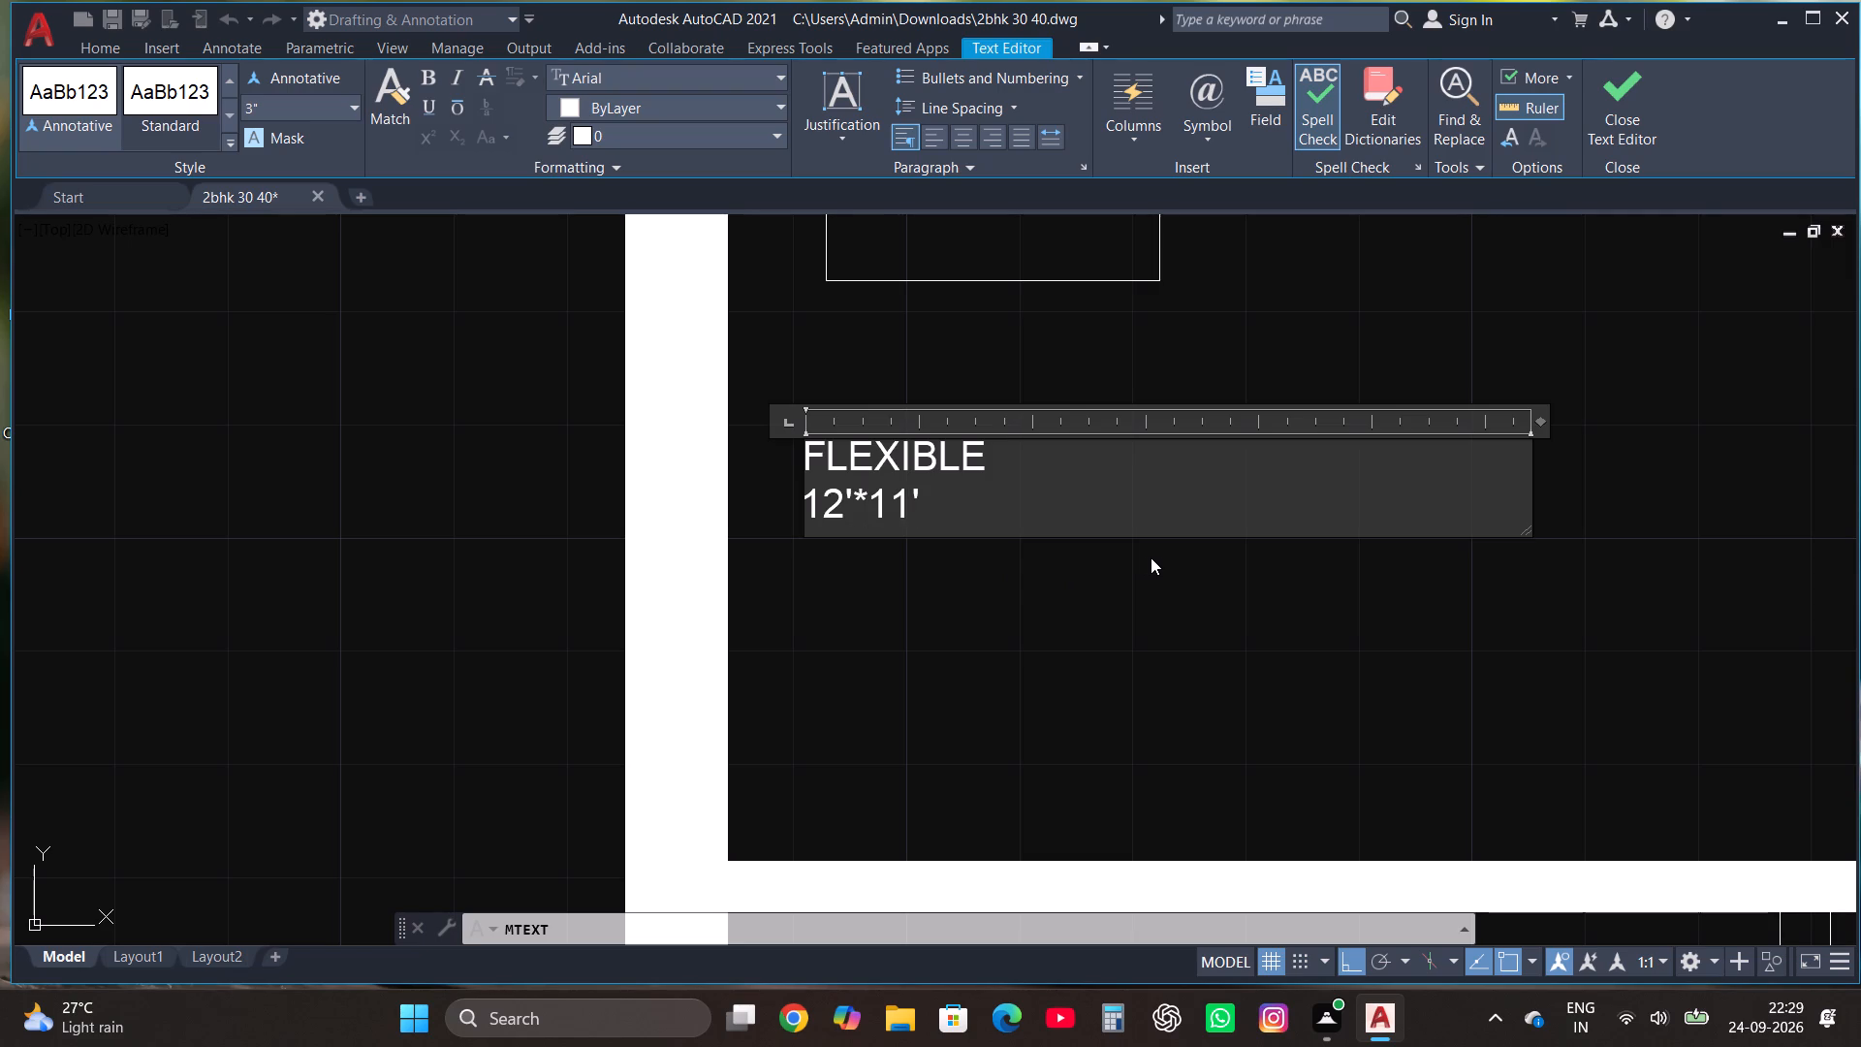
{"action": "left_click", "coordinate": [1609, 94]}
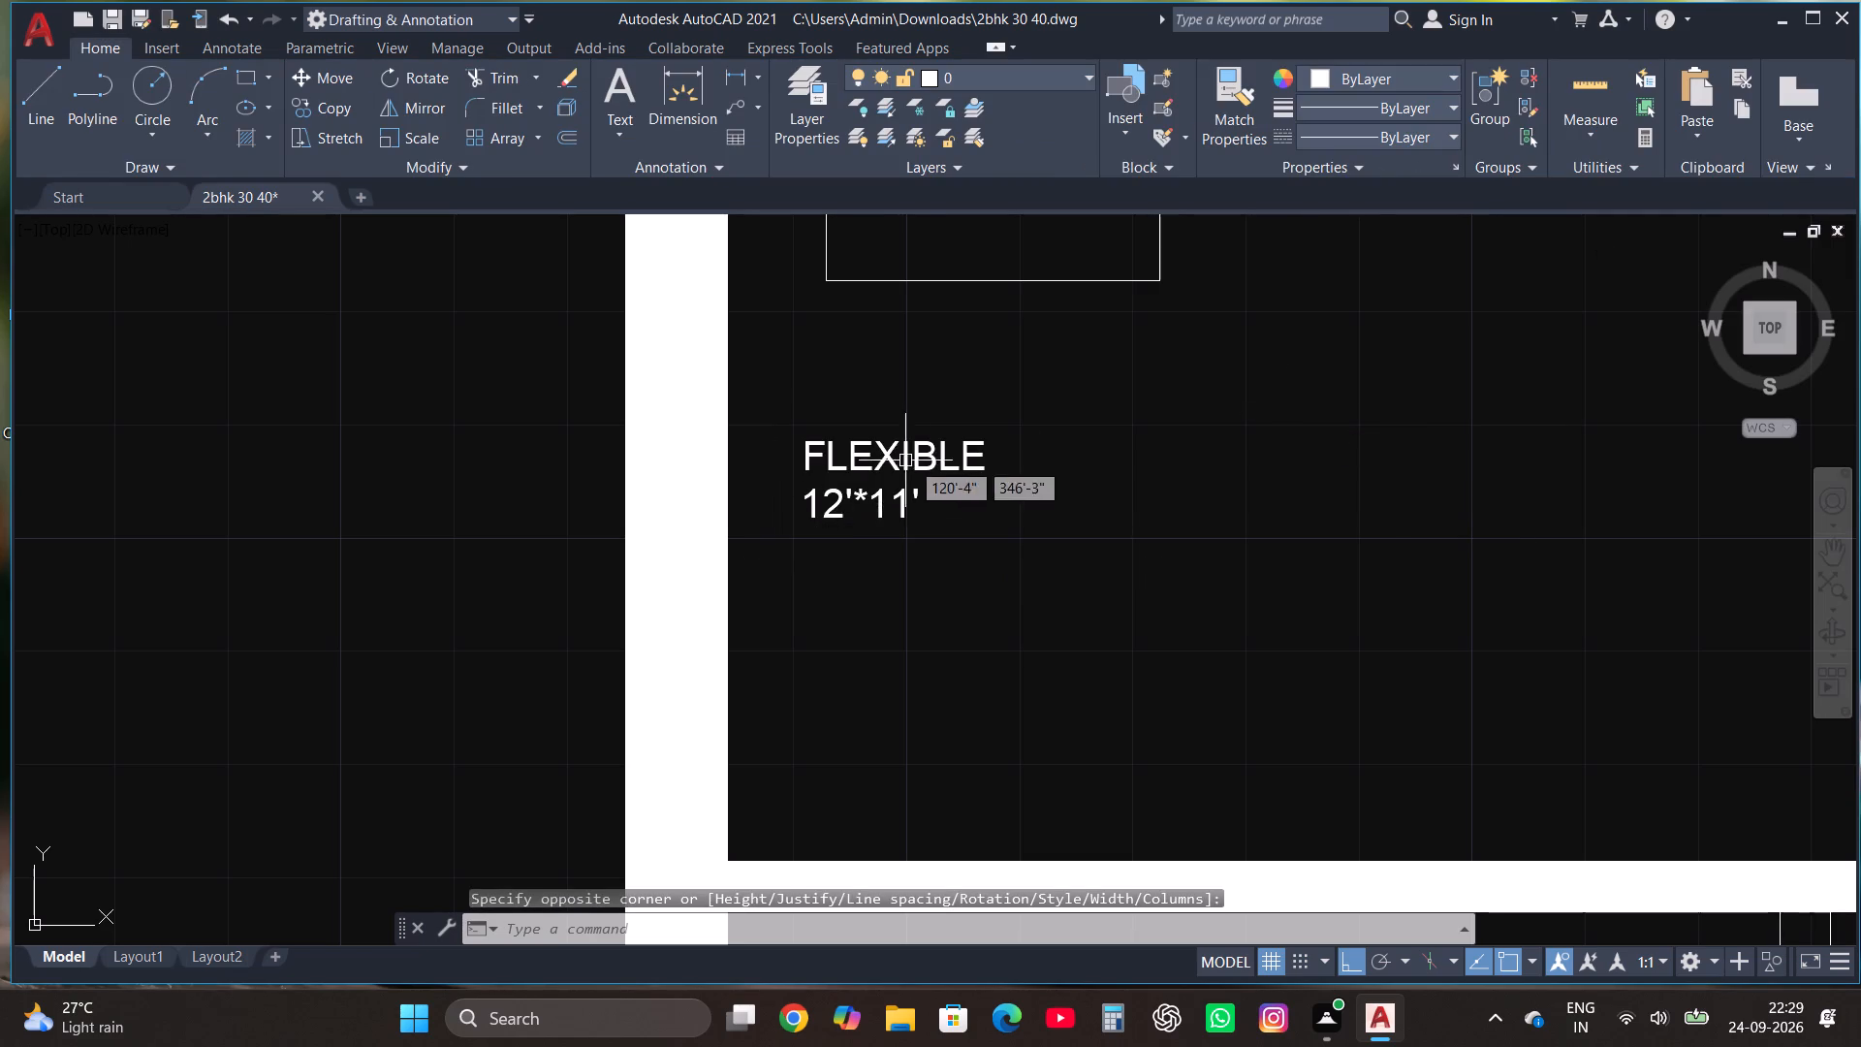
Scale up the upper-left room's label to a text height of about 9".
{"action": "scroll", "coordinate": [938, 477], "scroll_direction": "down", "scroll_amount": 3}
{"action": "left_click", "coordinate": [929, 494]}
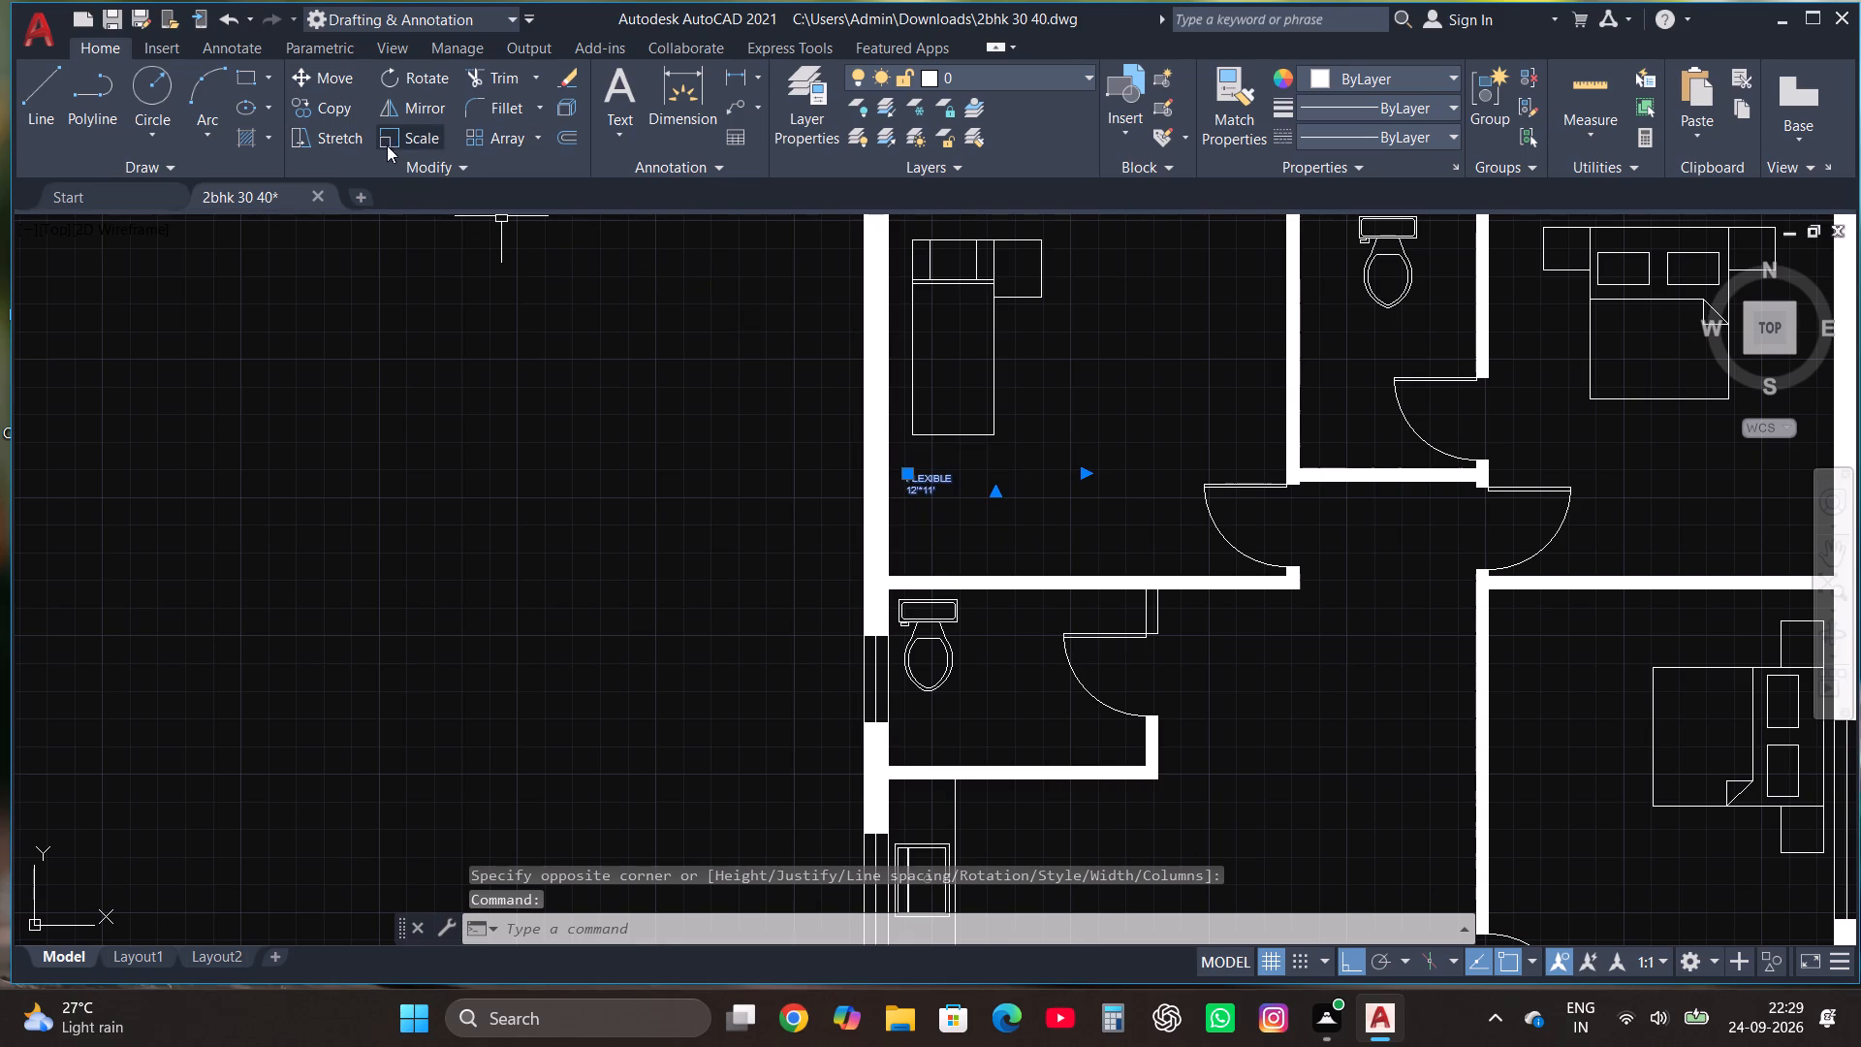
{"action": "left_click", "coordinate": [420, 143]}
{"action": "scroll", "coordinate": [1065, 586], "scroll_direction": "up", "scroll_amount": 1}
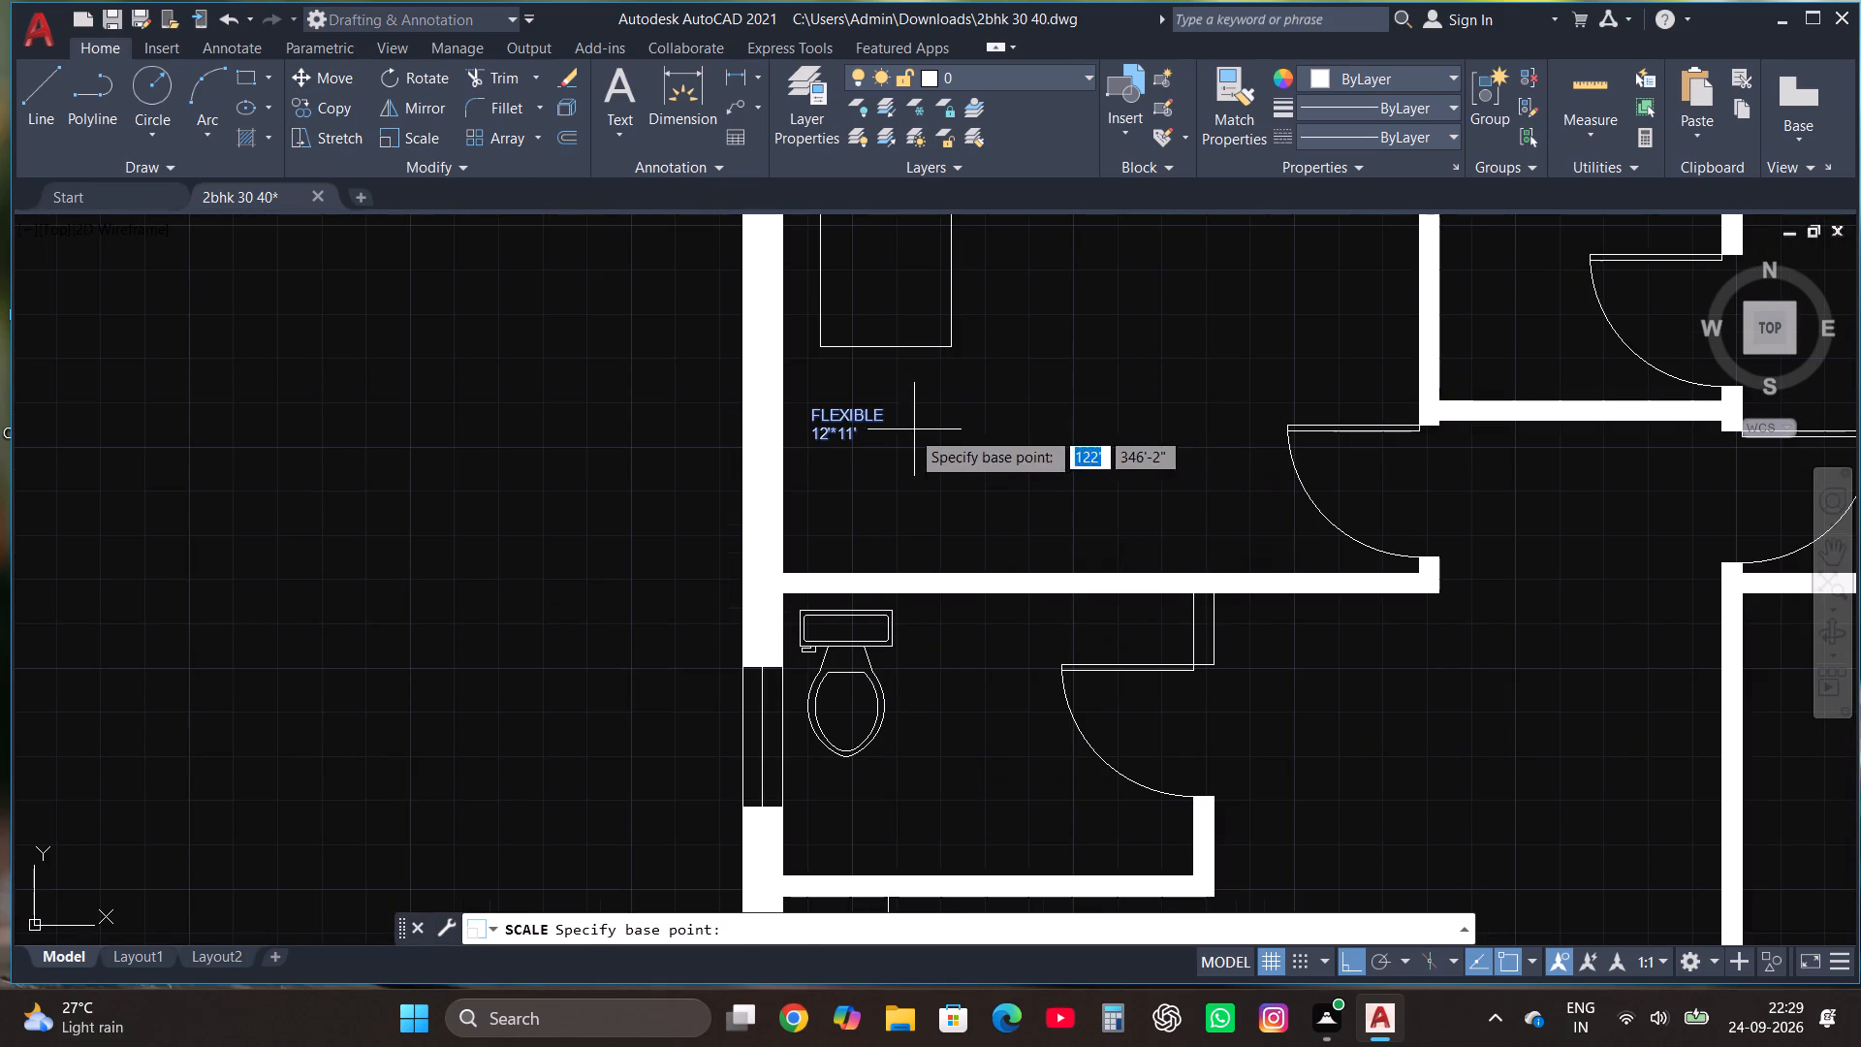
{"action": "left_click", "coordinate": [851, 427]}
{"action": "left_click", "coordinate": [1295, 472]}
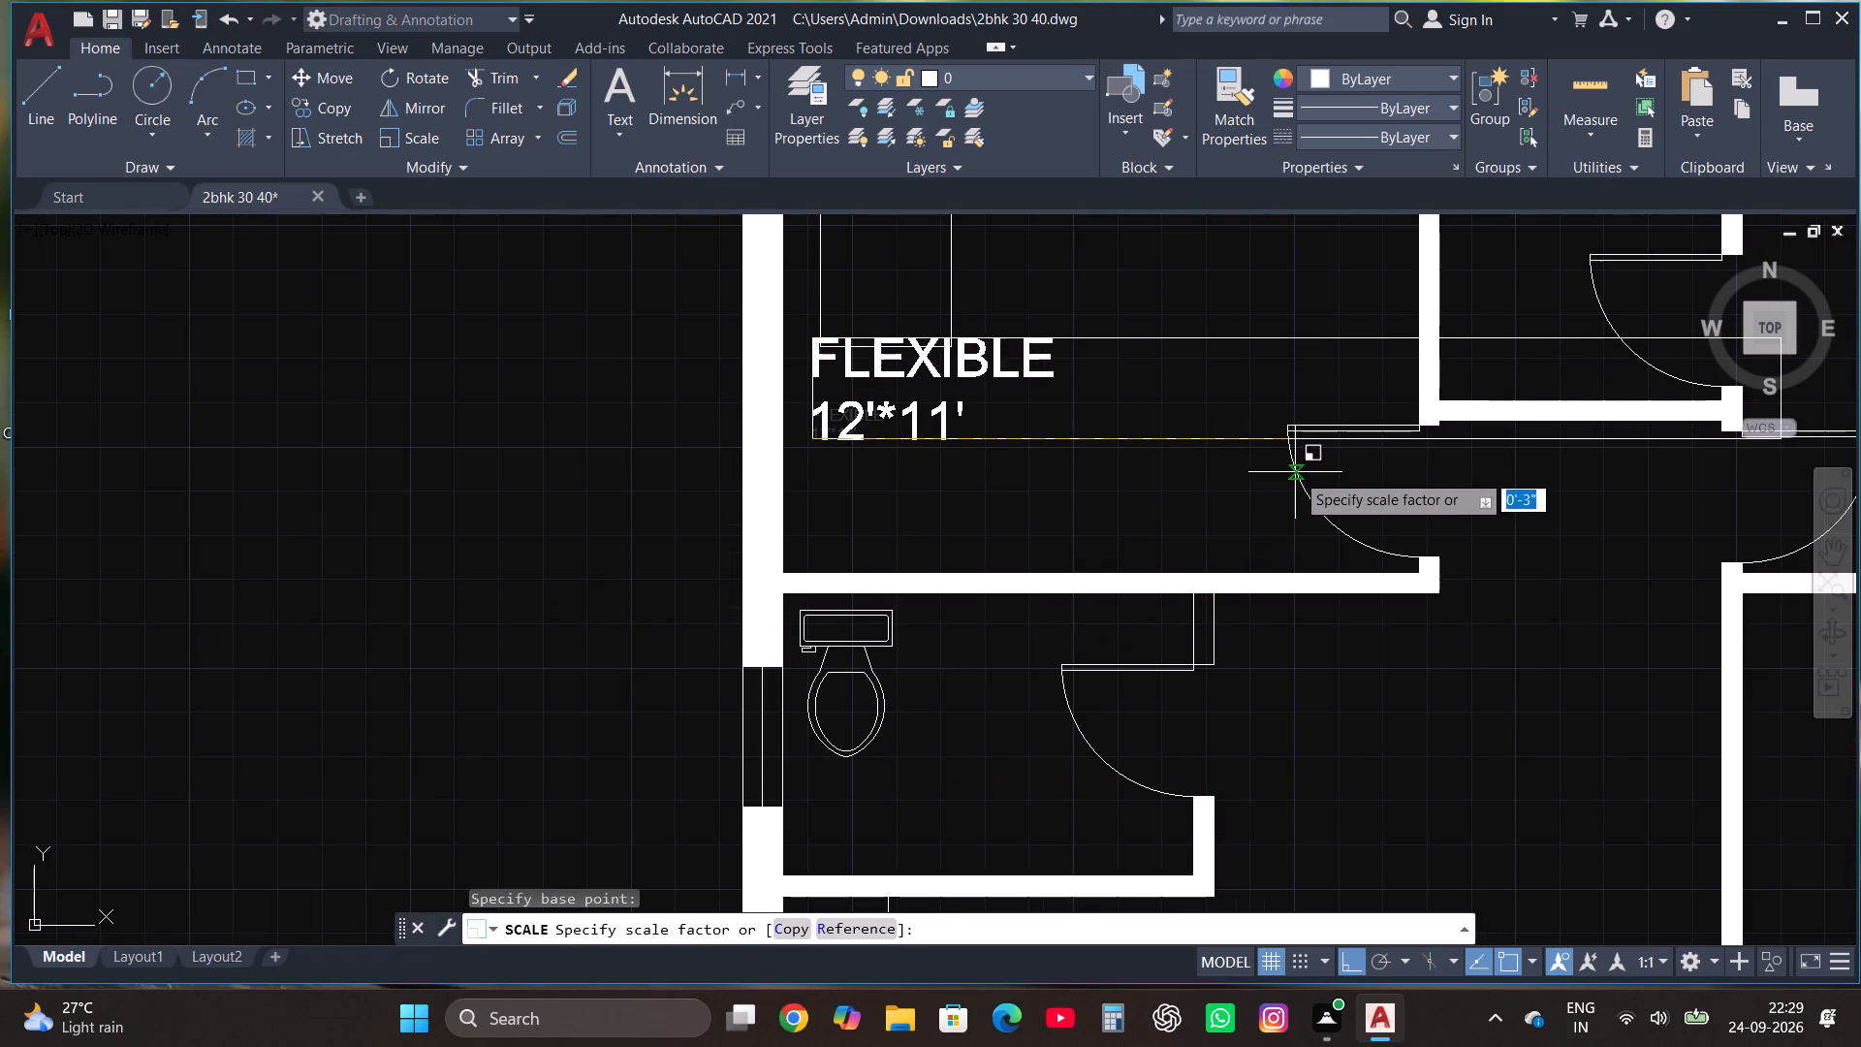
Edit the upper-left room label's first line to read "FLEXIBLE ROOM".
{"action": "scroll", "coordinate": [1289, 477], "scroll_direction": "down", "scroll_amount": 2}
{"action": "scroll", "coordinate": [1256, 448], "scroll_direction": "up", "scroll_amount": 2}
{"action": "left_click", "coordinate": [1029, 402]}
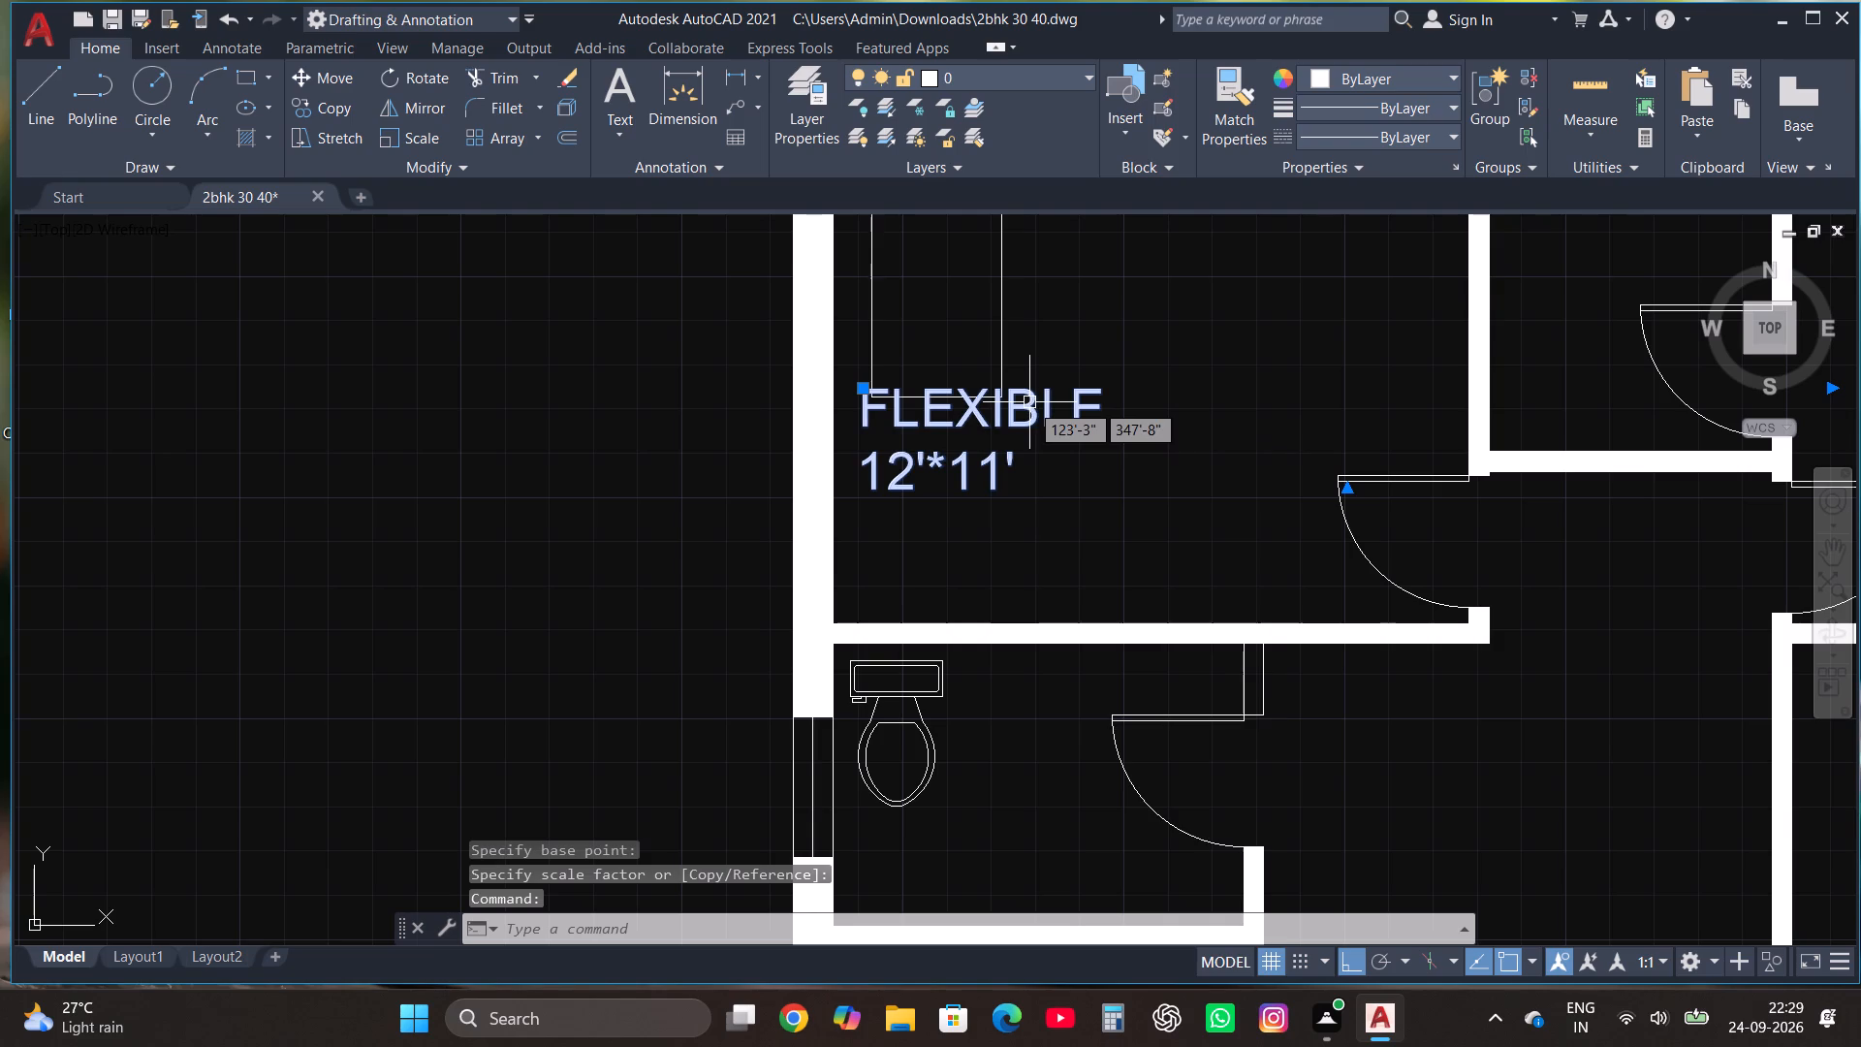
{"action": "right_click", "coordinate": [1028, 402]}
{"action": "left_click", "coordinate": [1101, 401]}
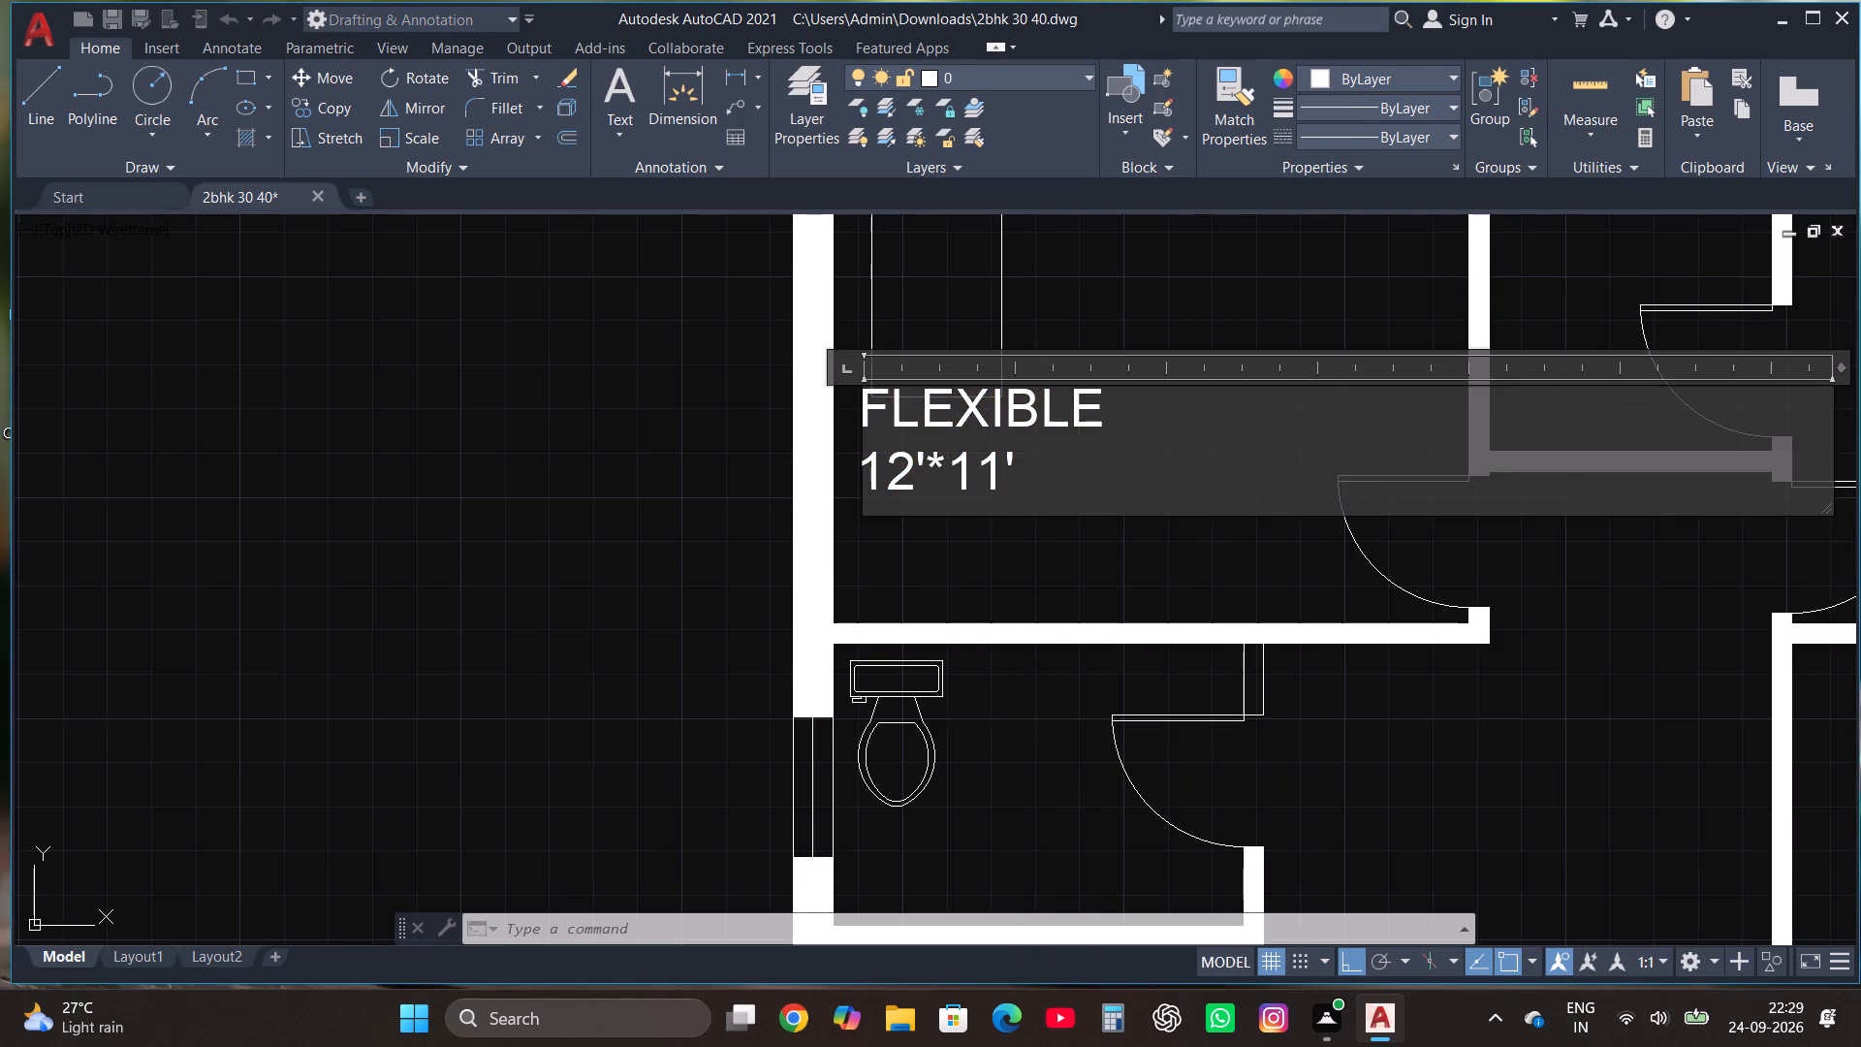
{"action": "left_click", "coordinate": [1145, 414]}
{"action": "key", "text": "space"}
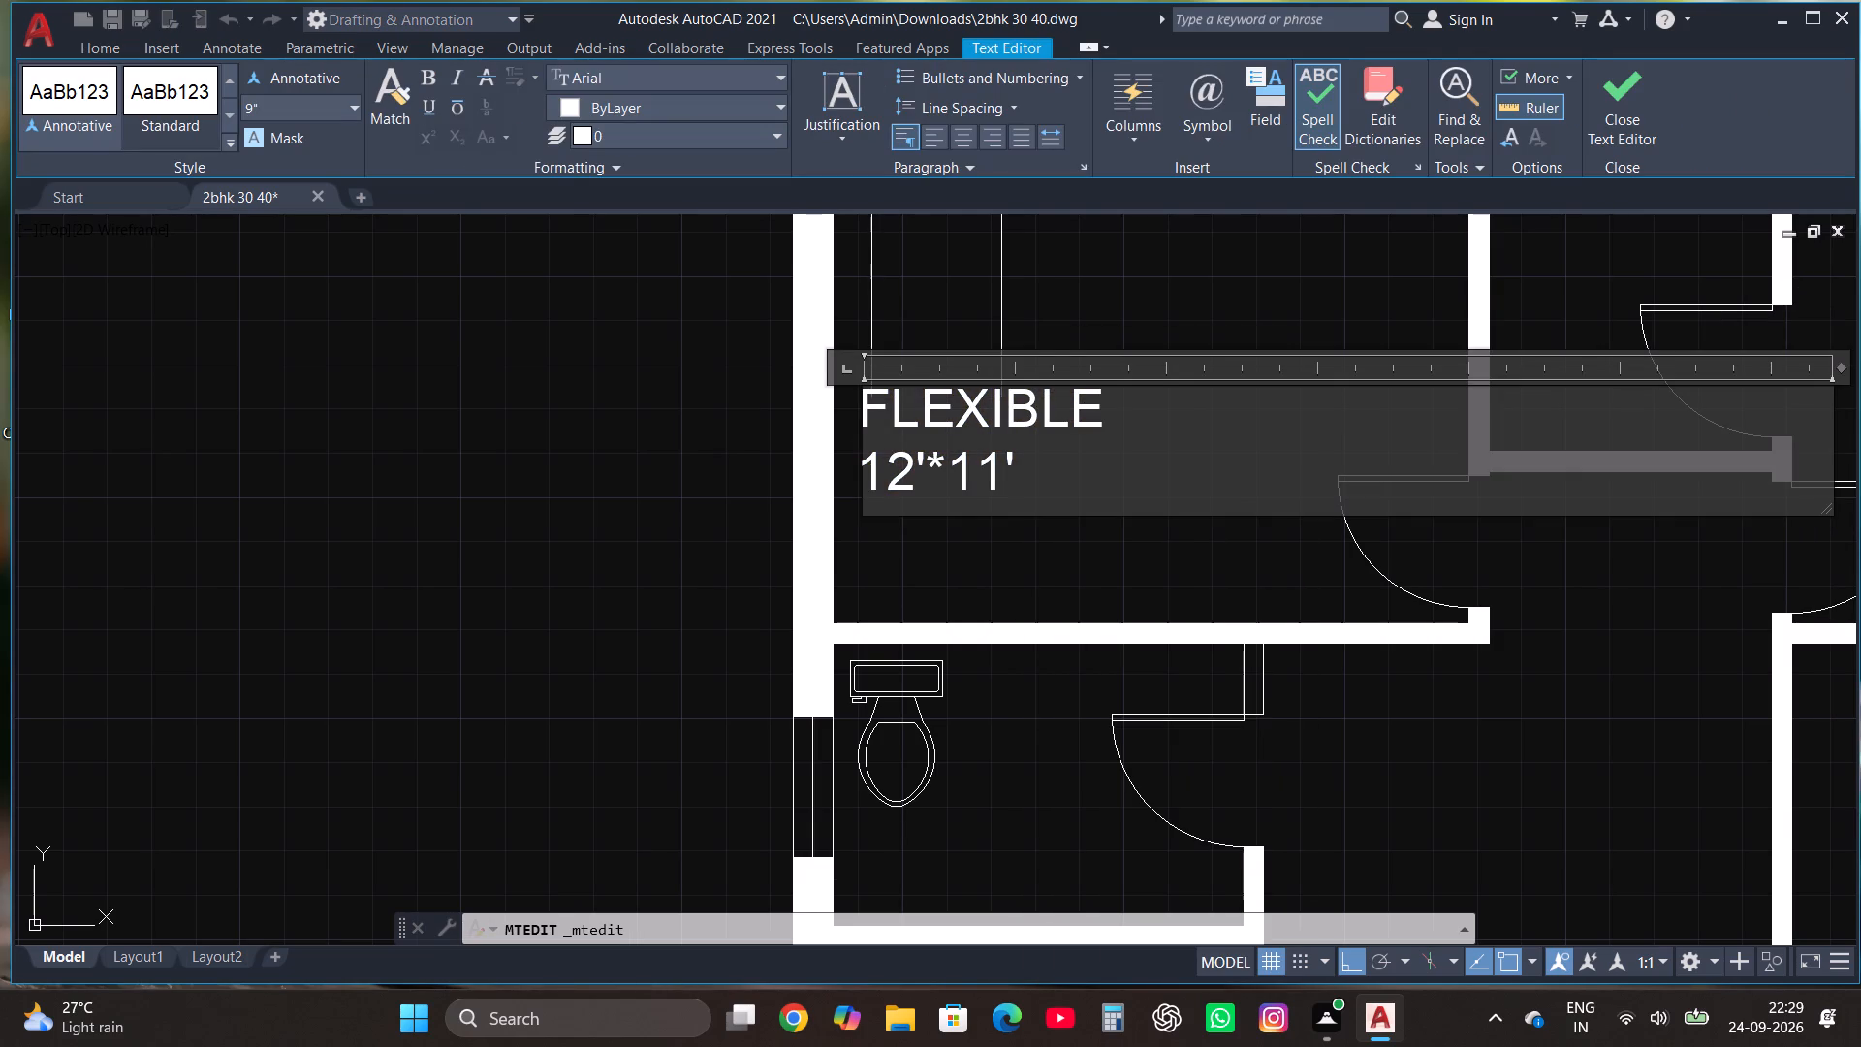
{"action": "type", "text": "ROOM"}
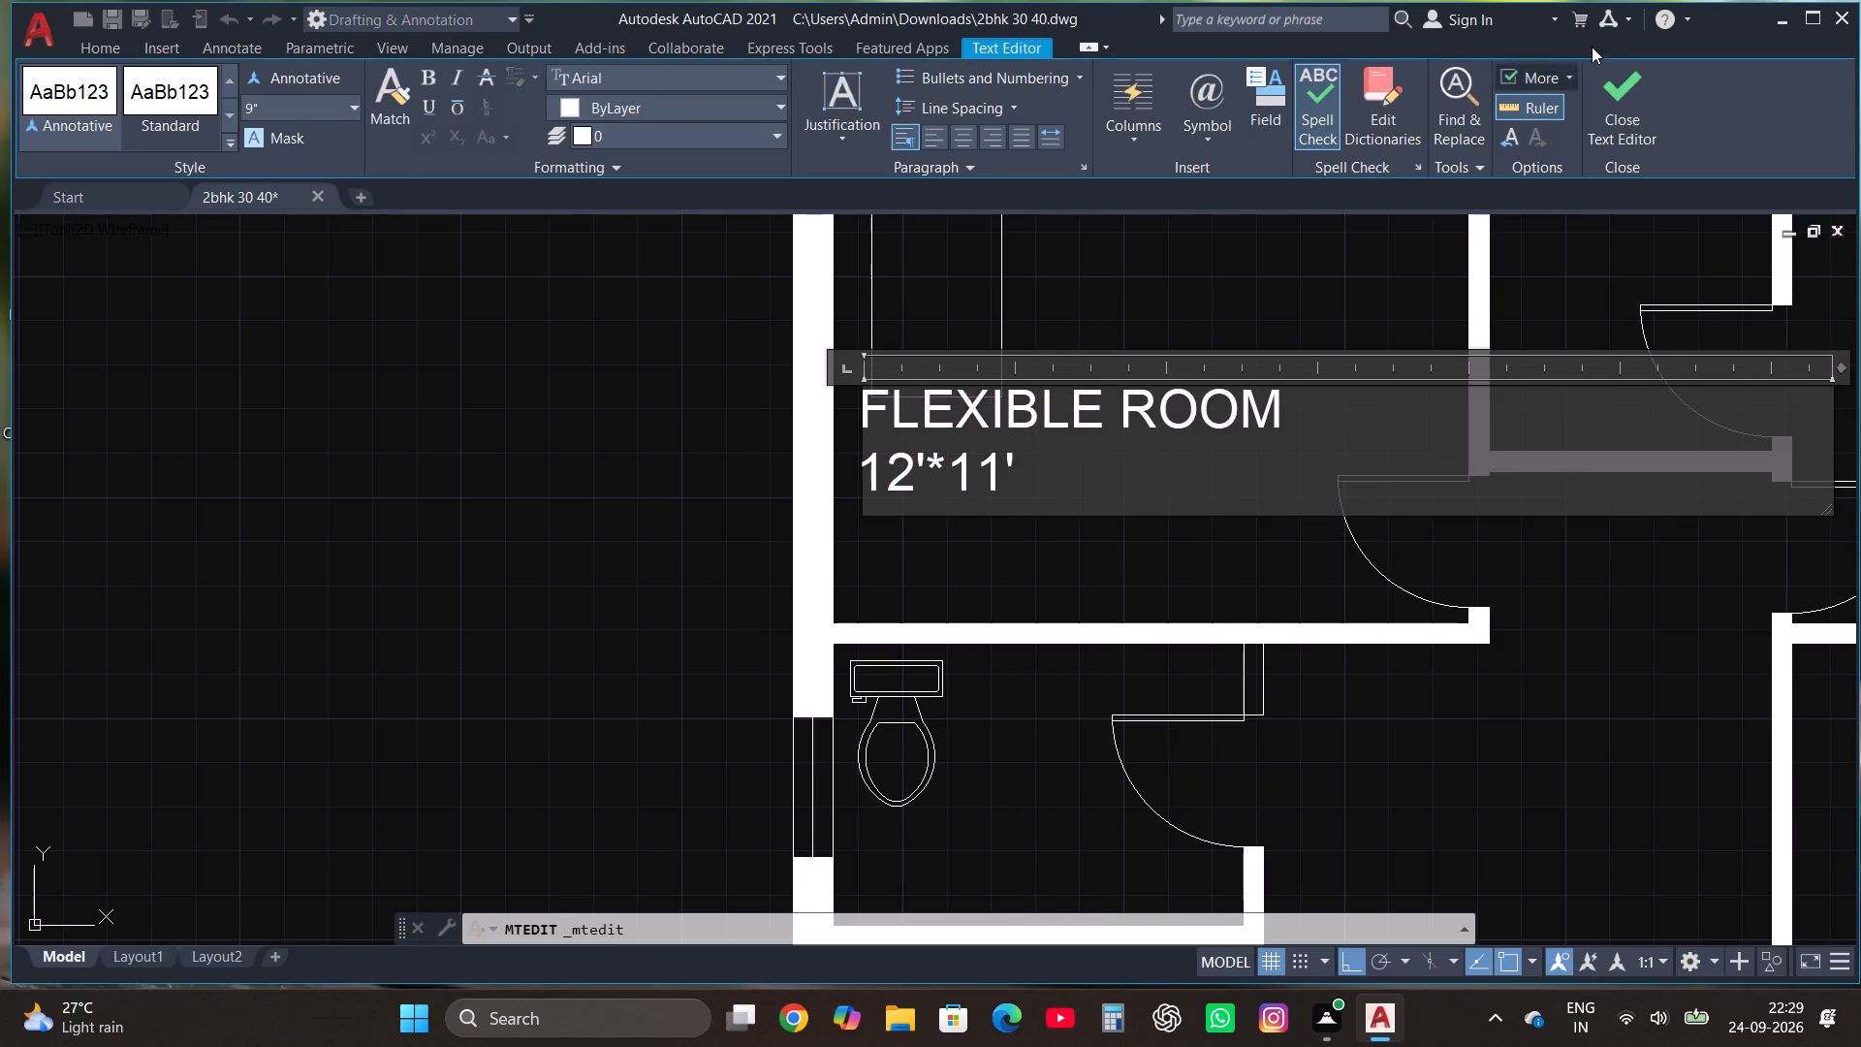
{"action": "left_click", "coordinate": [1637, 97]}
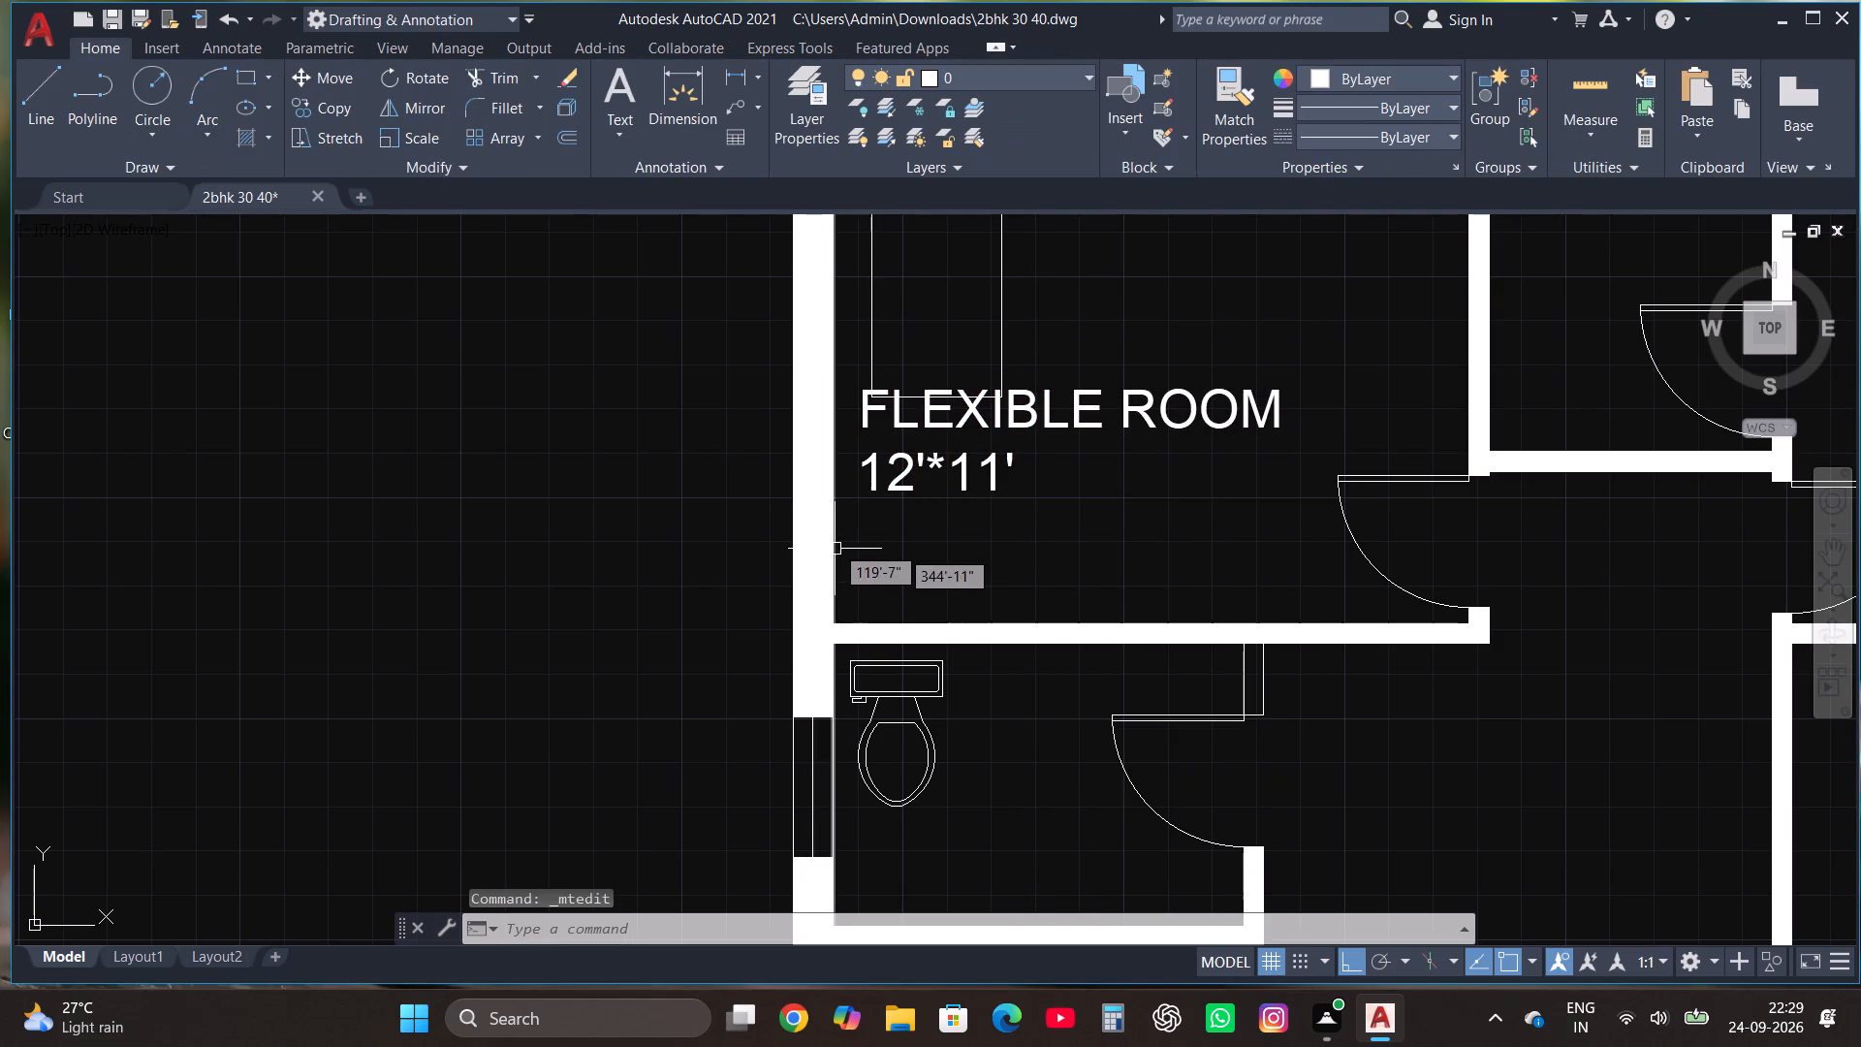
Copy the flexible room label into the upper toilet, just below the WC, with Ortho off.
{"action": "left_click", "coordinate": [912, 456]}
{"action": "left_click", "coordinate": [320, 106]}
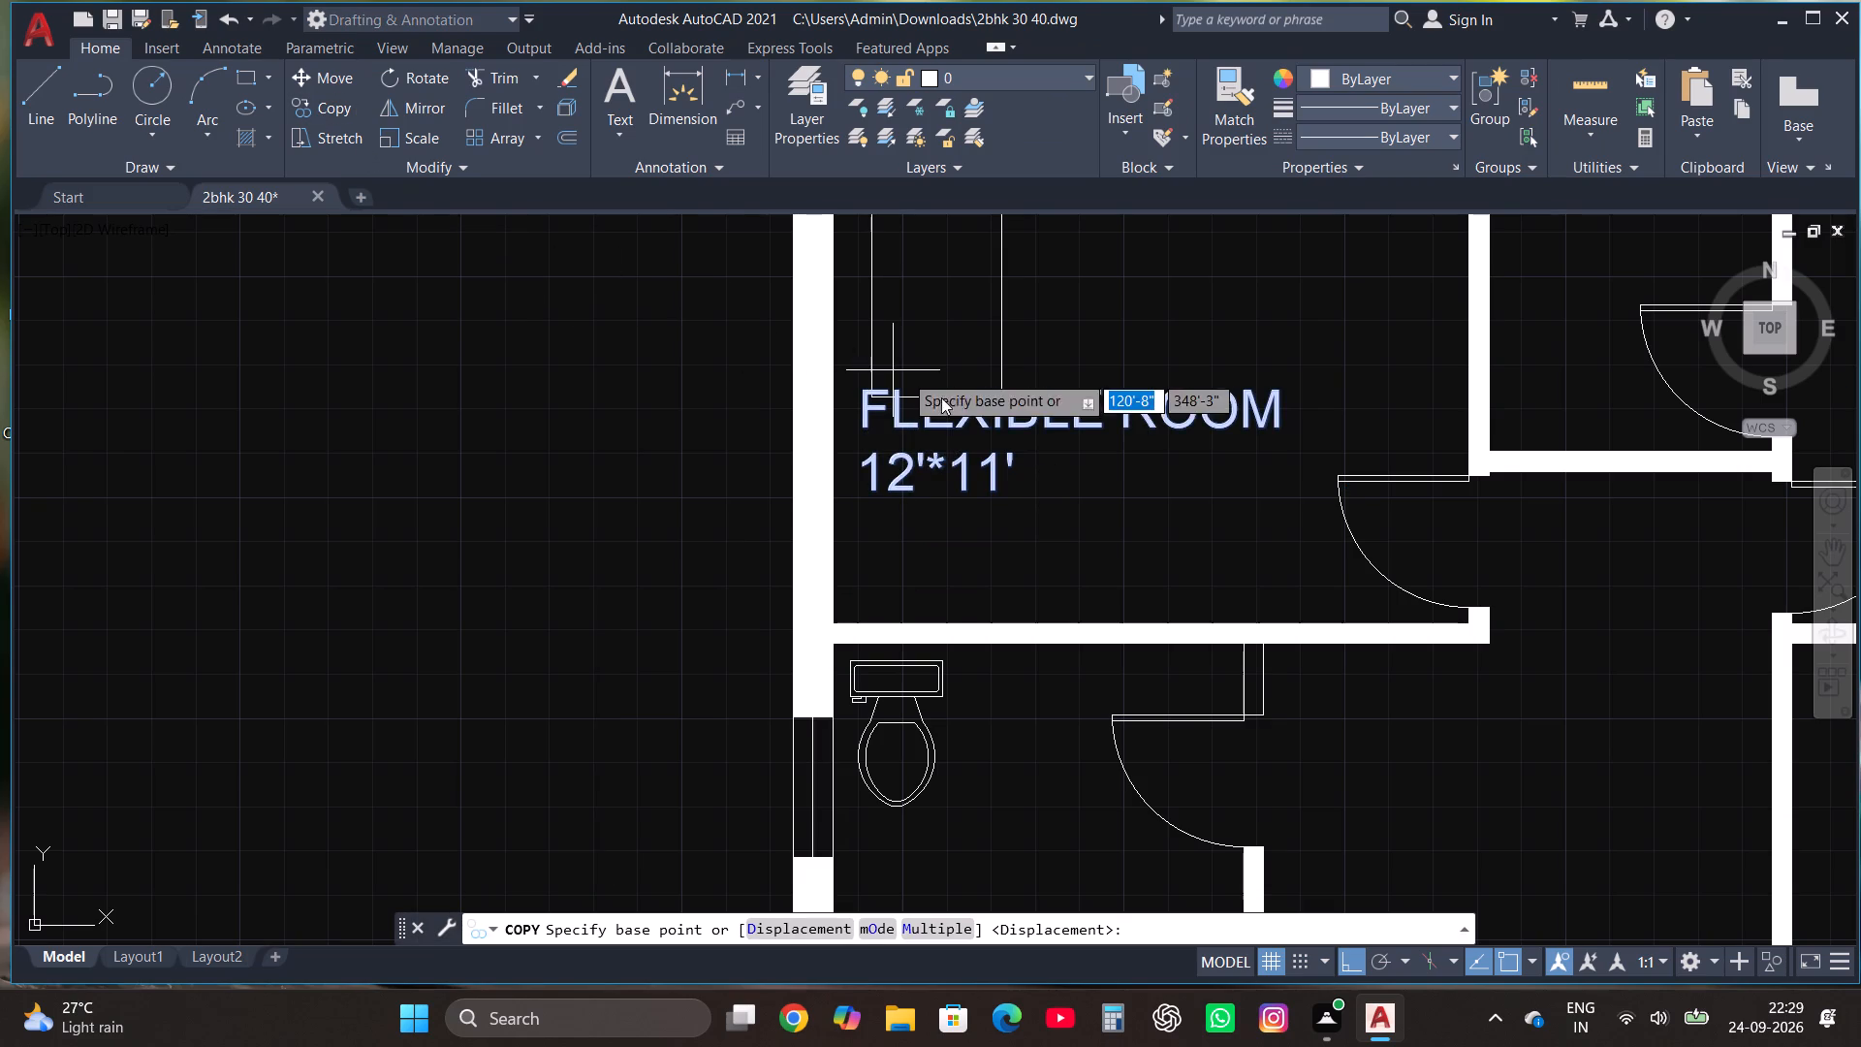
{"action": "left_click", "coordinate": [962, 435]}
{"action": "scroll", "coordinate": [962, 465], "scroll_direction": "down", "scroll_amount": 2}
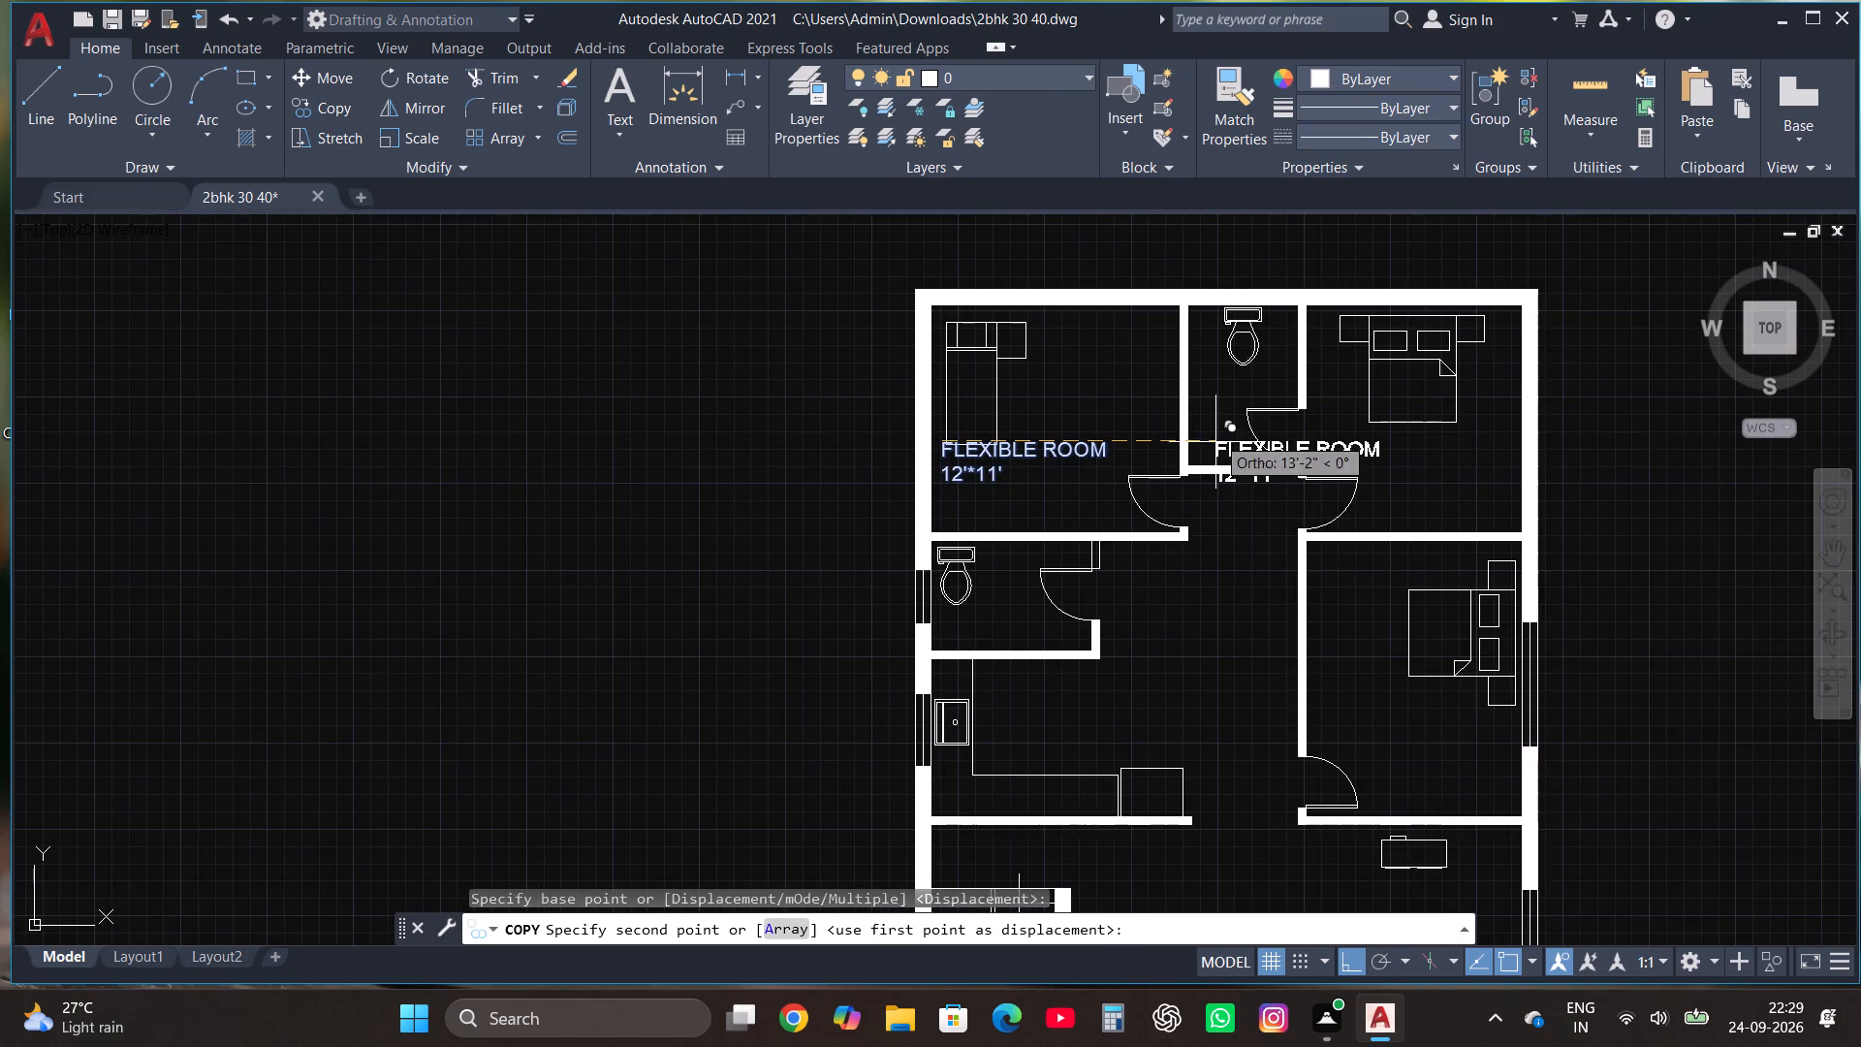
{"action": "key", "text": "F8"}
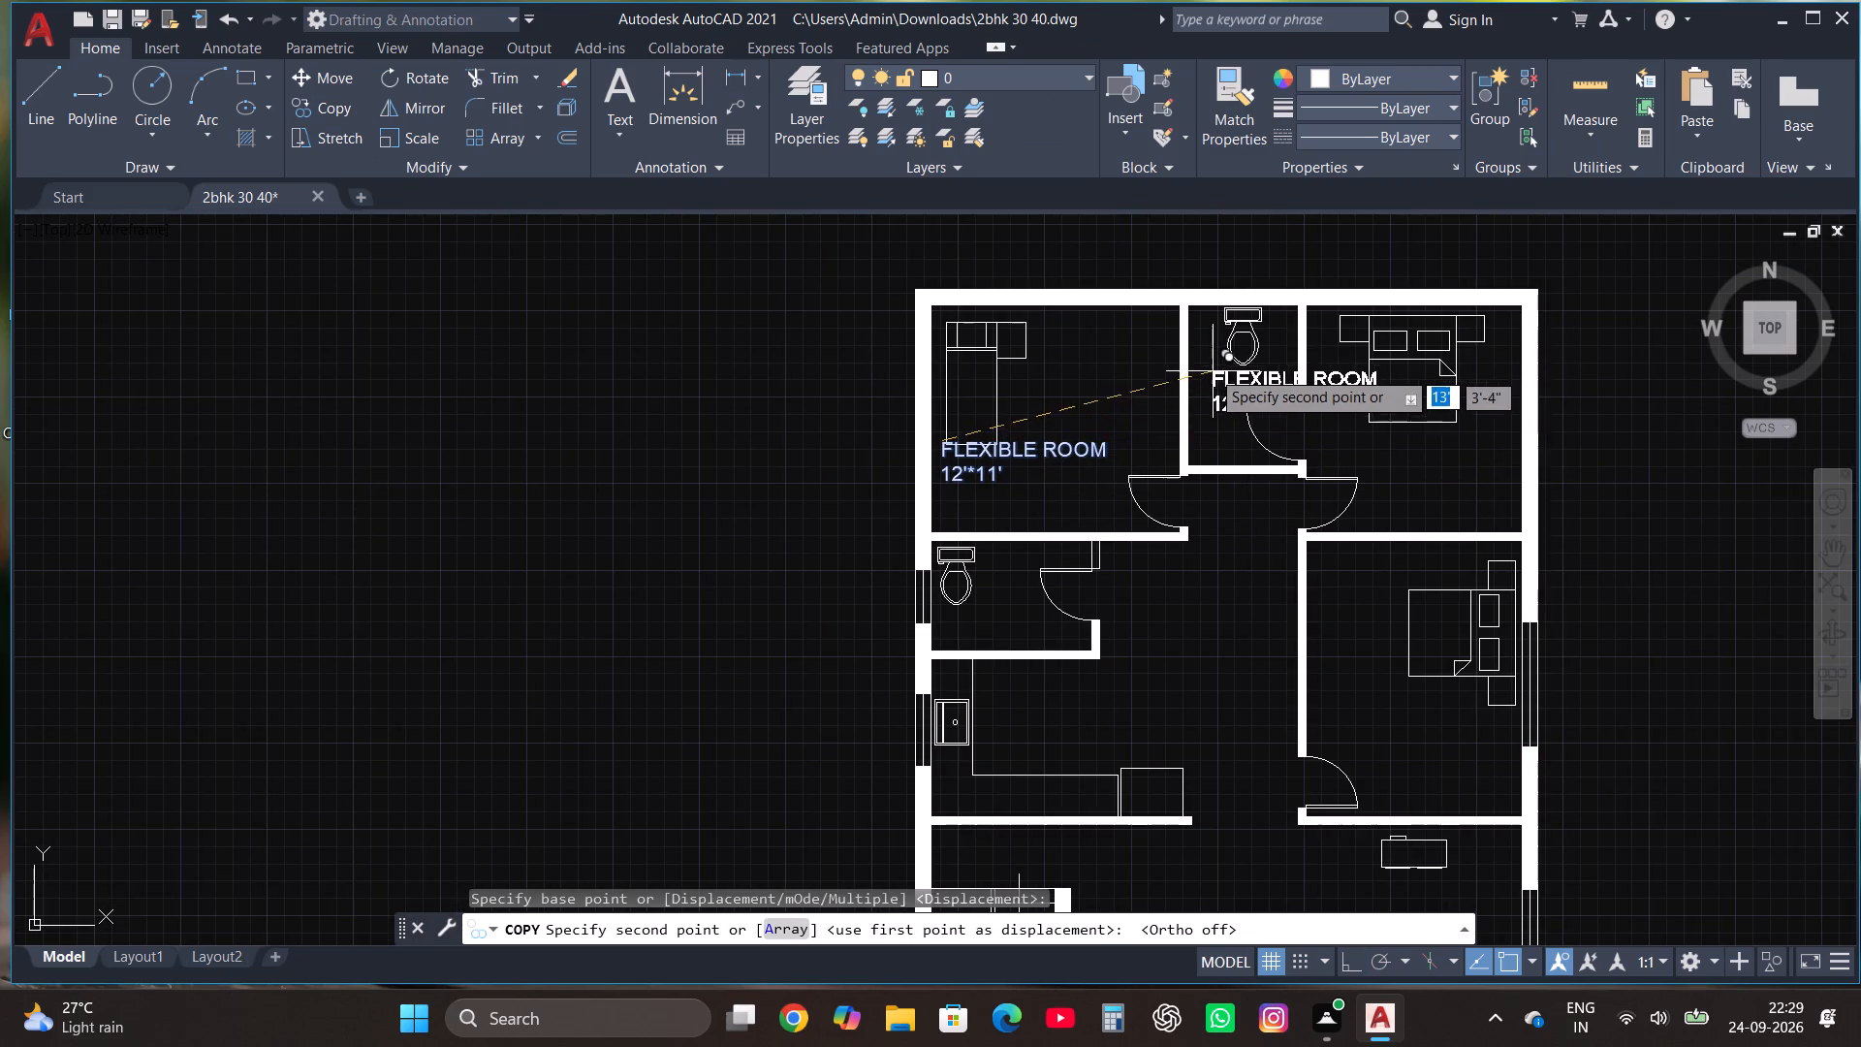
{"action": "scroll", "coordinate": [1209, 367], "scroll_direction": "up", "scroll_amount": 2}
{"action": "left_click", "coordinate": [1134, 369]}
{"action": "scroll", "coordinate": [1134, 384], "scroll_direction": "down", "scroll_amount": 3}
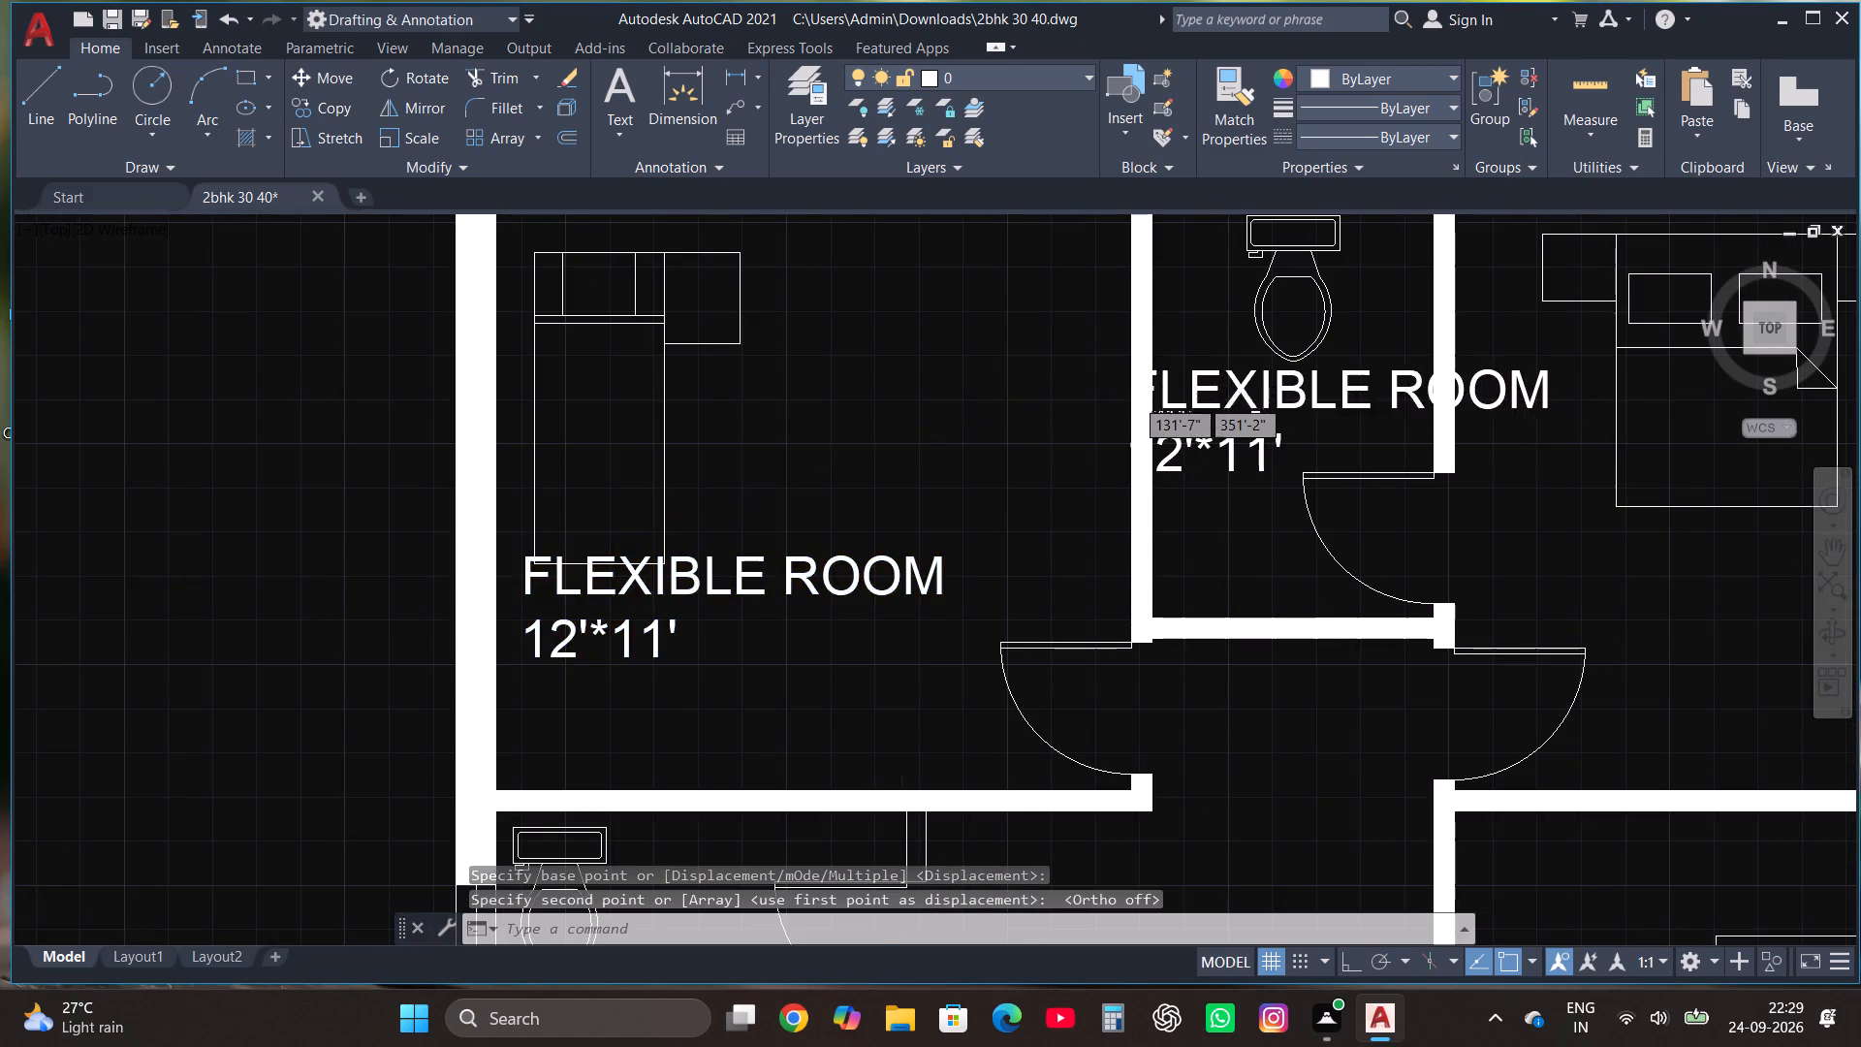
Move the flexible room label down, clear of the single bed.
{"action": "scroll", "coordinate": [1166, 418], "scroll_direction": "up", "scroll_amount": 2}
{"action": "left_click", "coordinate": [868, 471]}
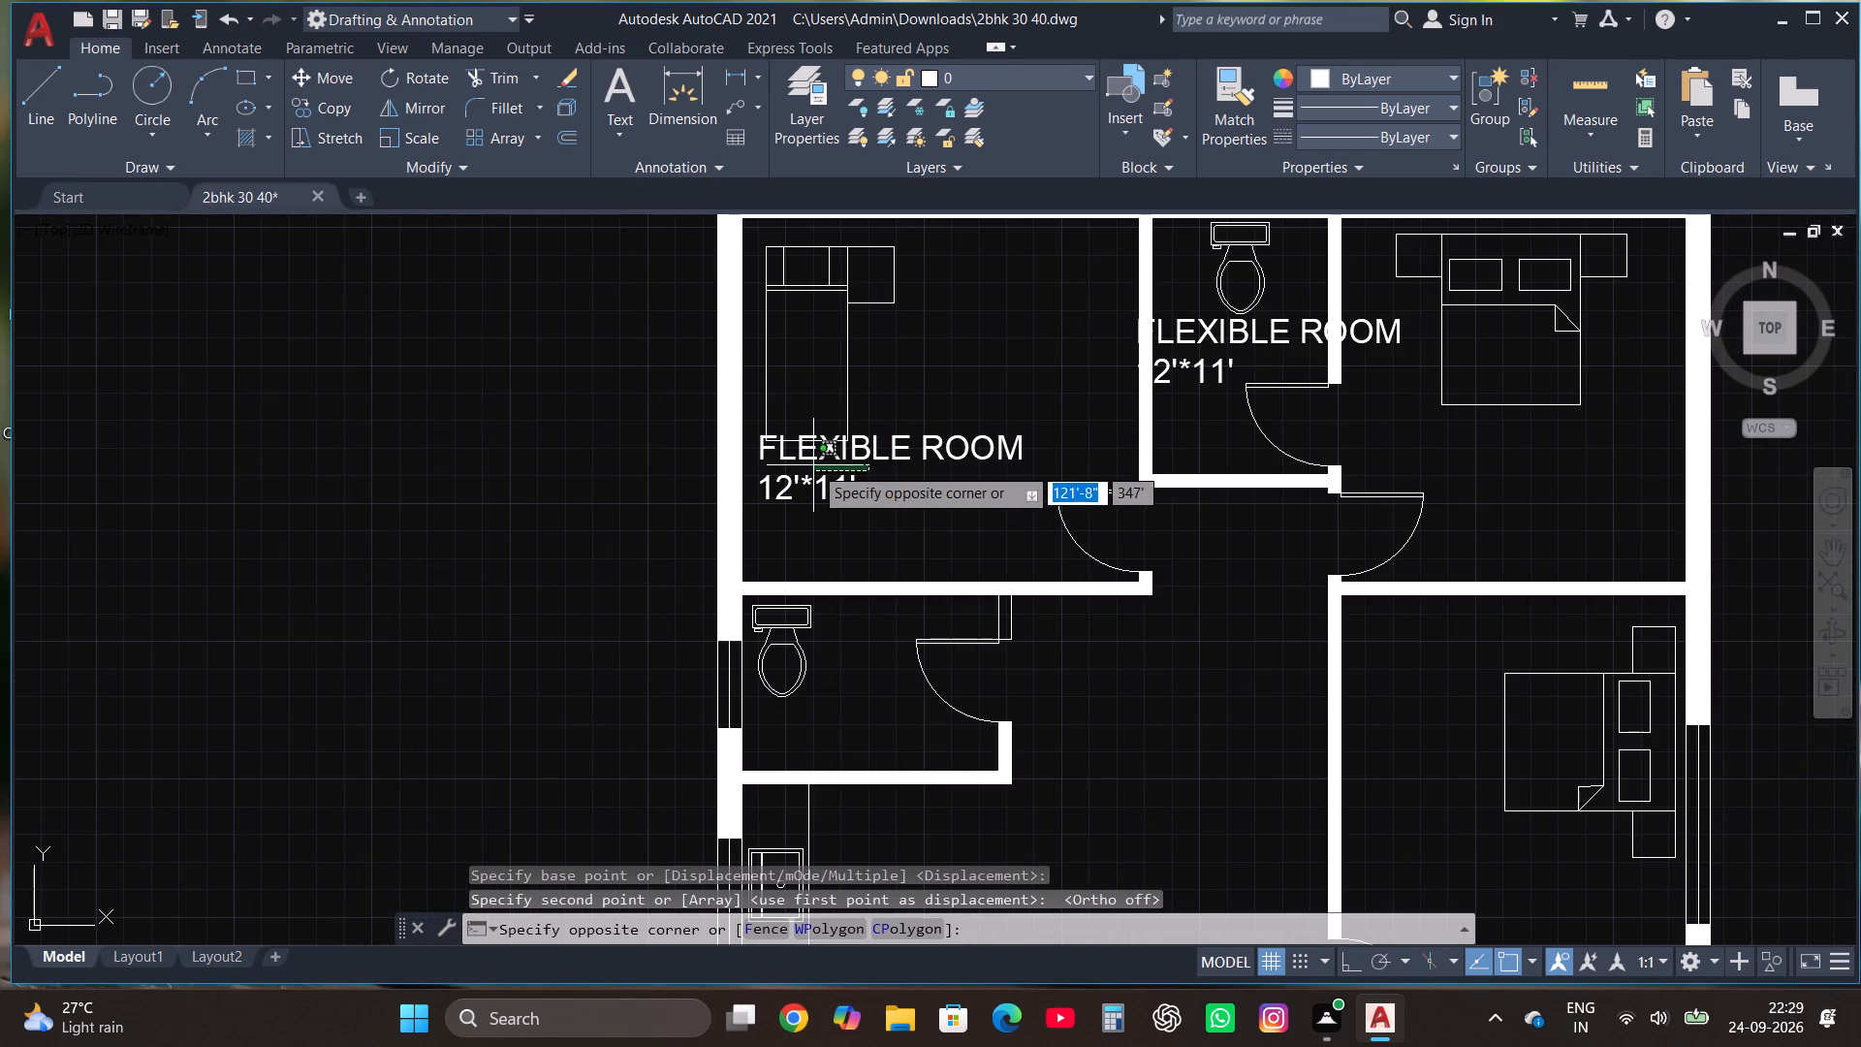
{"action": "left_click", "coordinate": [810, 462]}
{"action": "left_click", "coordinate": [841, 458]}
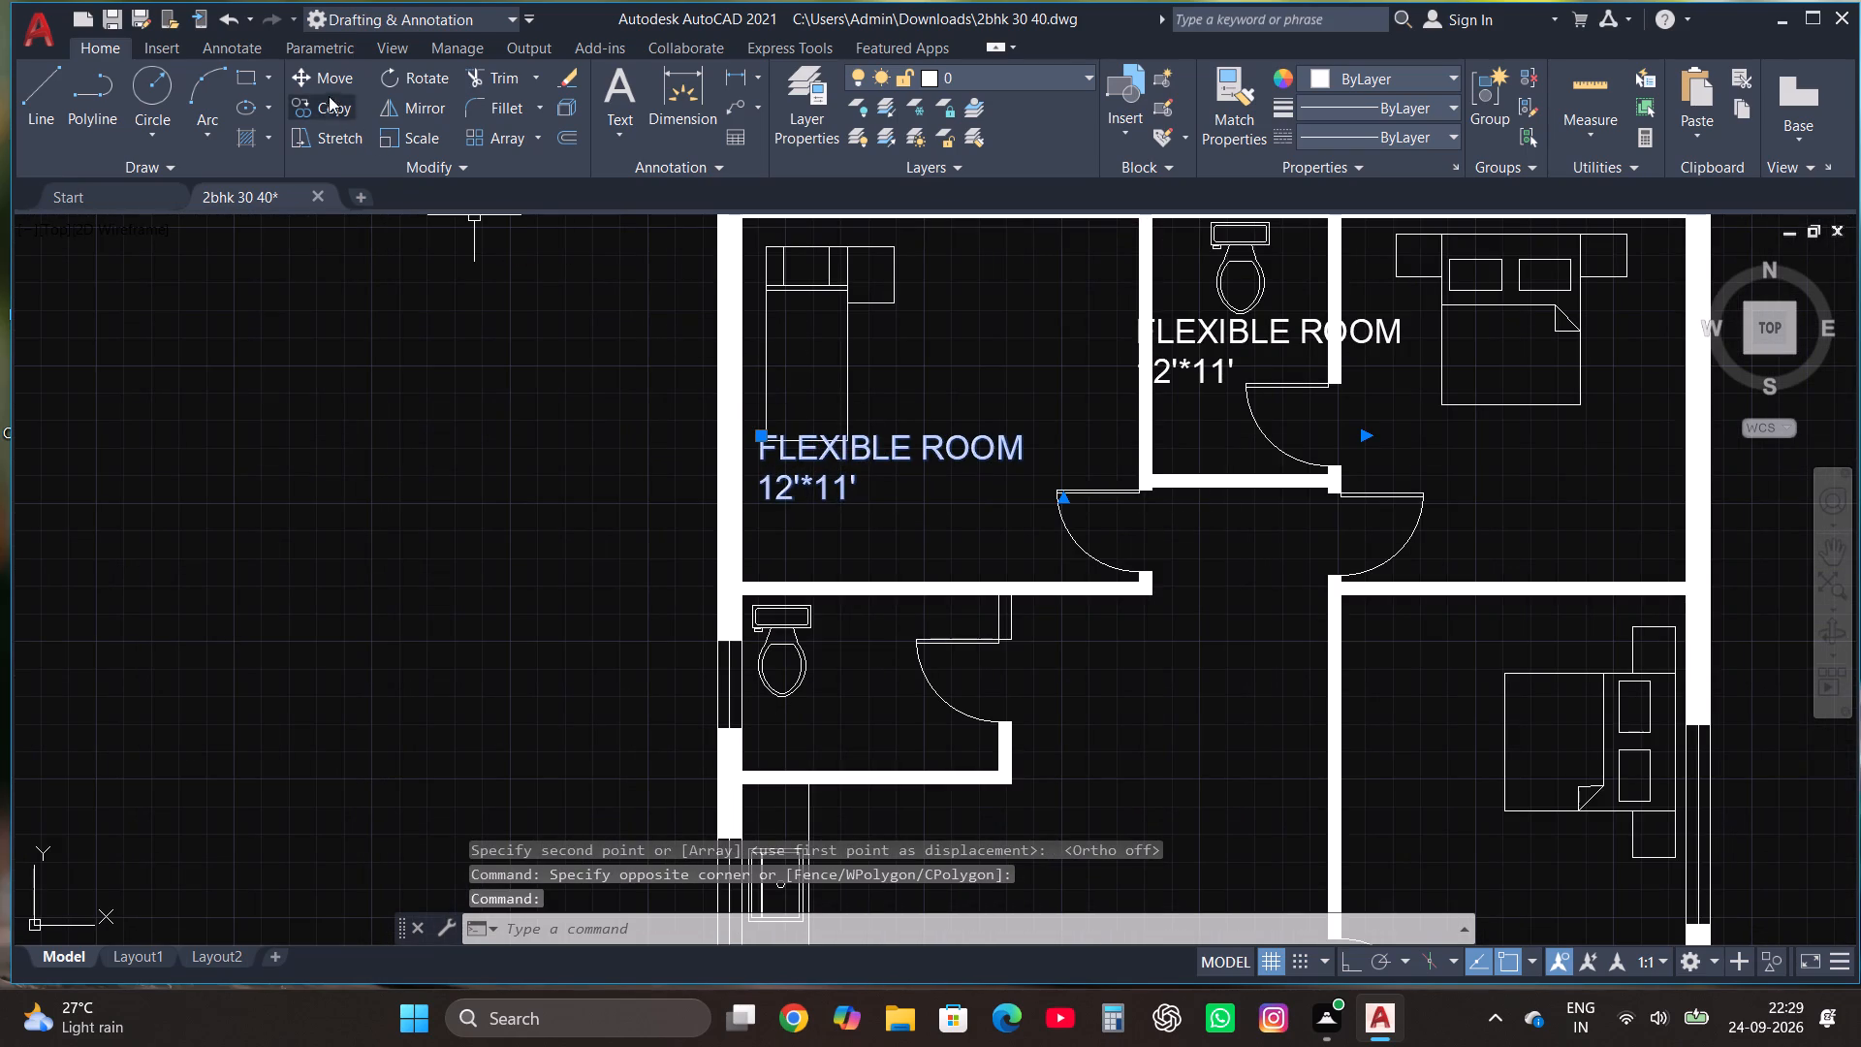
{"action": "left_click", "coordinate": [326, 79]}
{"action": "left_click", "coordinate": [830, 459]}
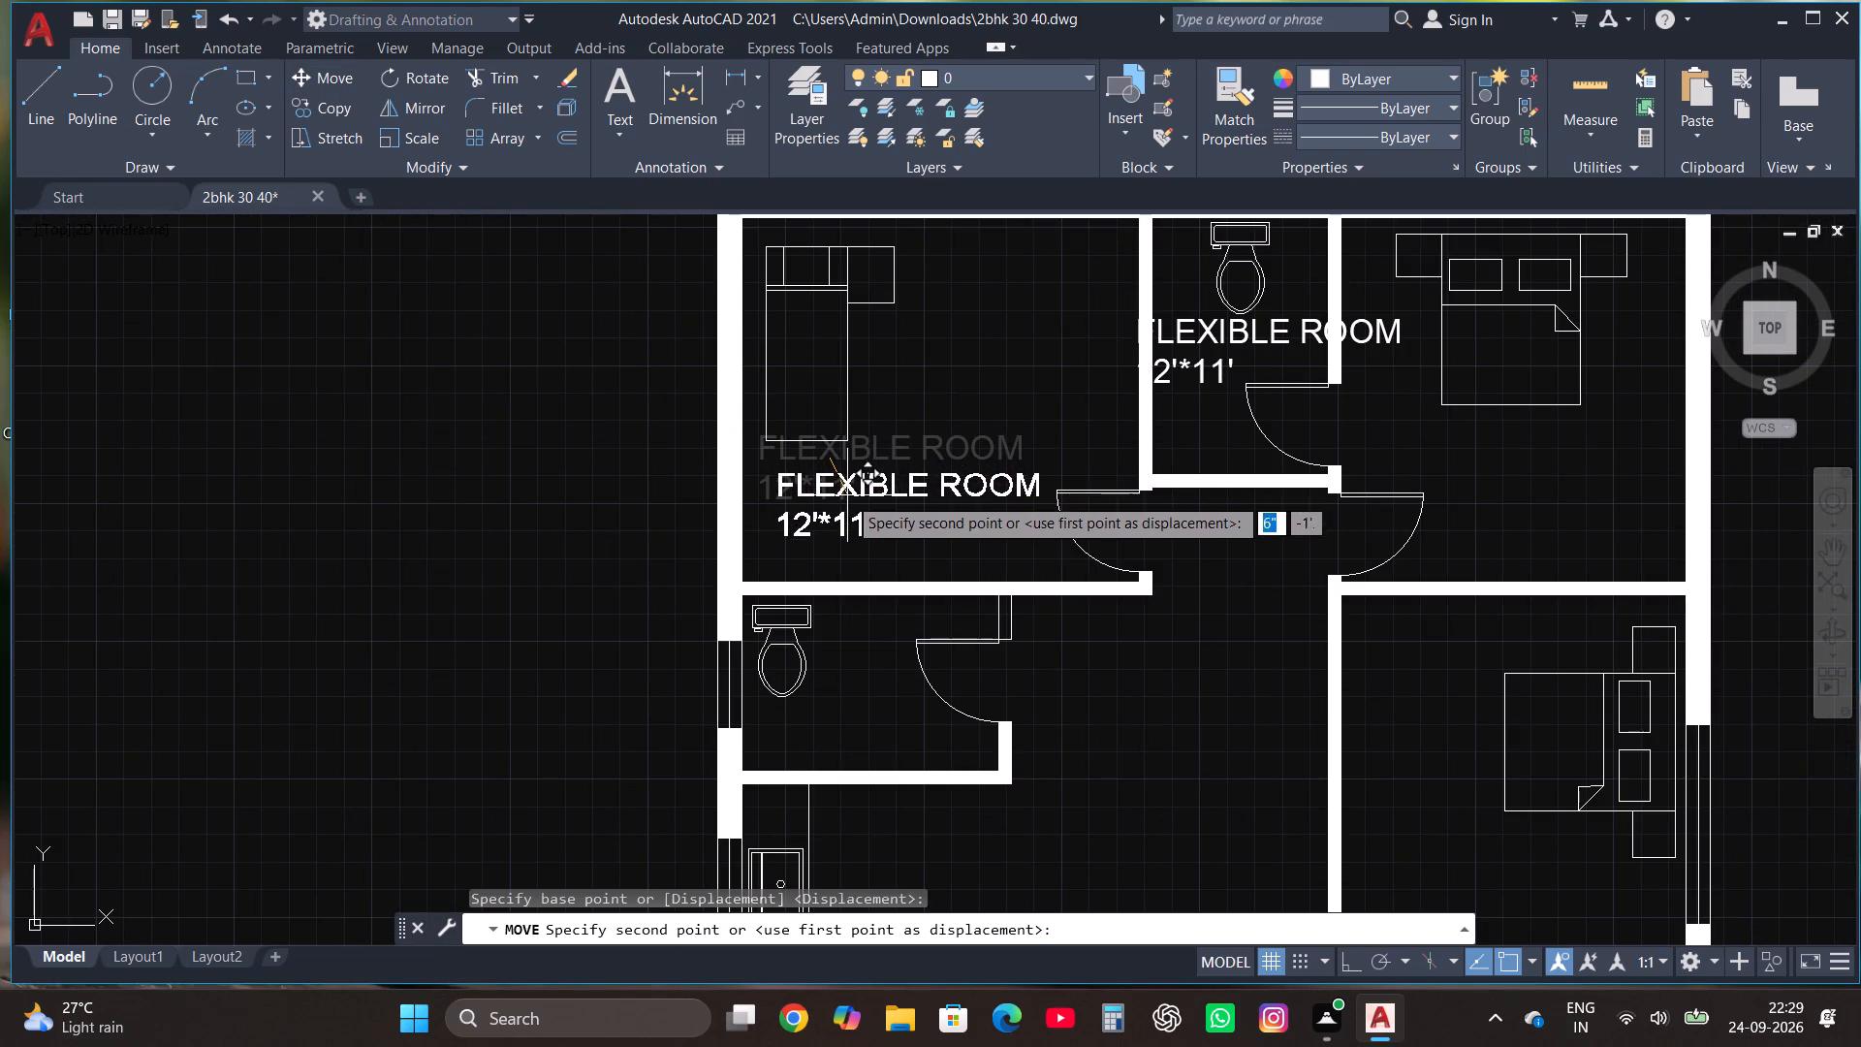
{"action": "left_click", "coordinate": [840, 504]}
Replace the label text in the upper toilet with "TOILET" and 5'4"*7'9" on the second line.
{"action": "left_click", "coordinate": [1230, 333]}
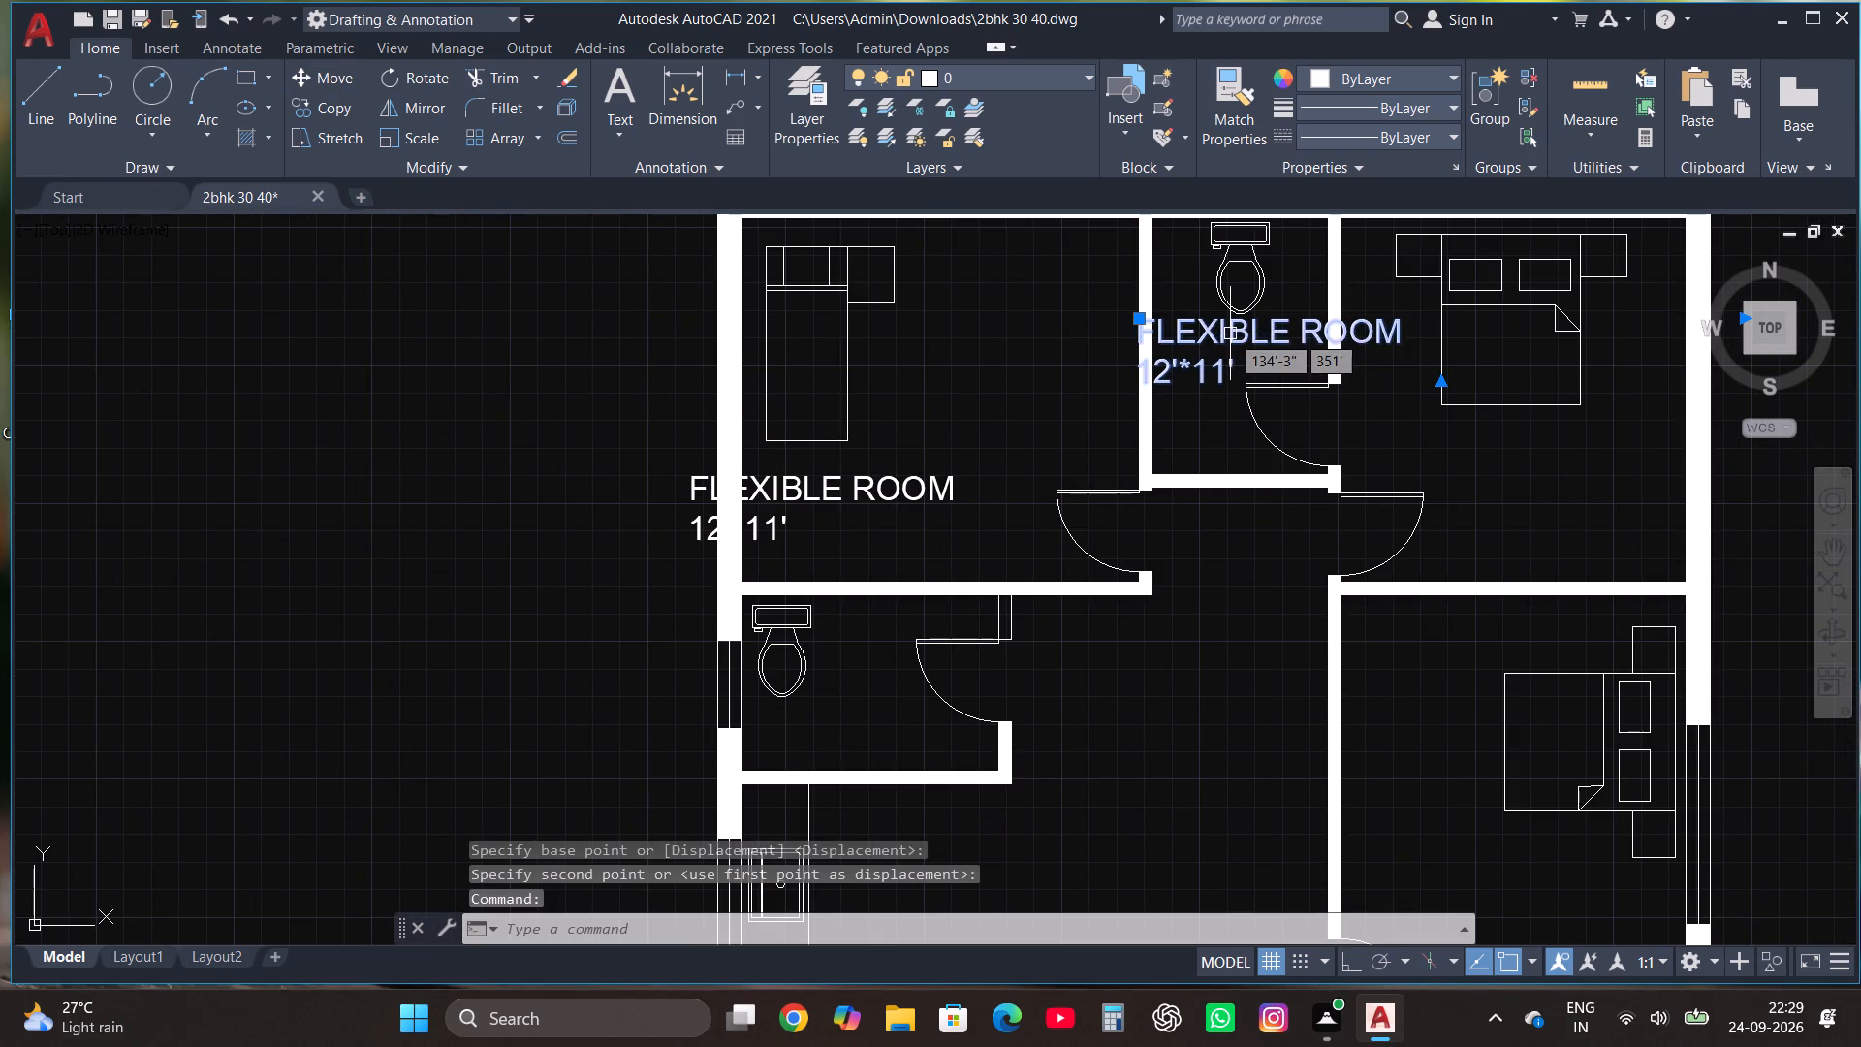
{"action": "right_click", "coordinate": [1230, 333]}
{"action": "left_click", "coordinate": [1316, 410]}
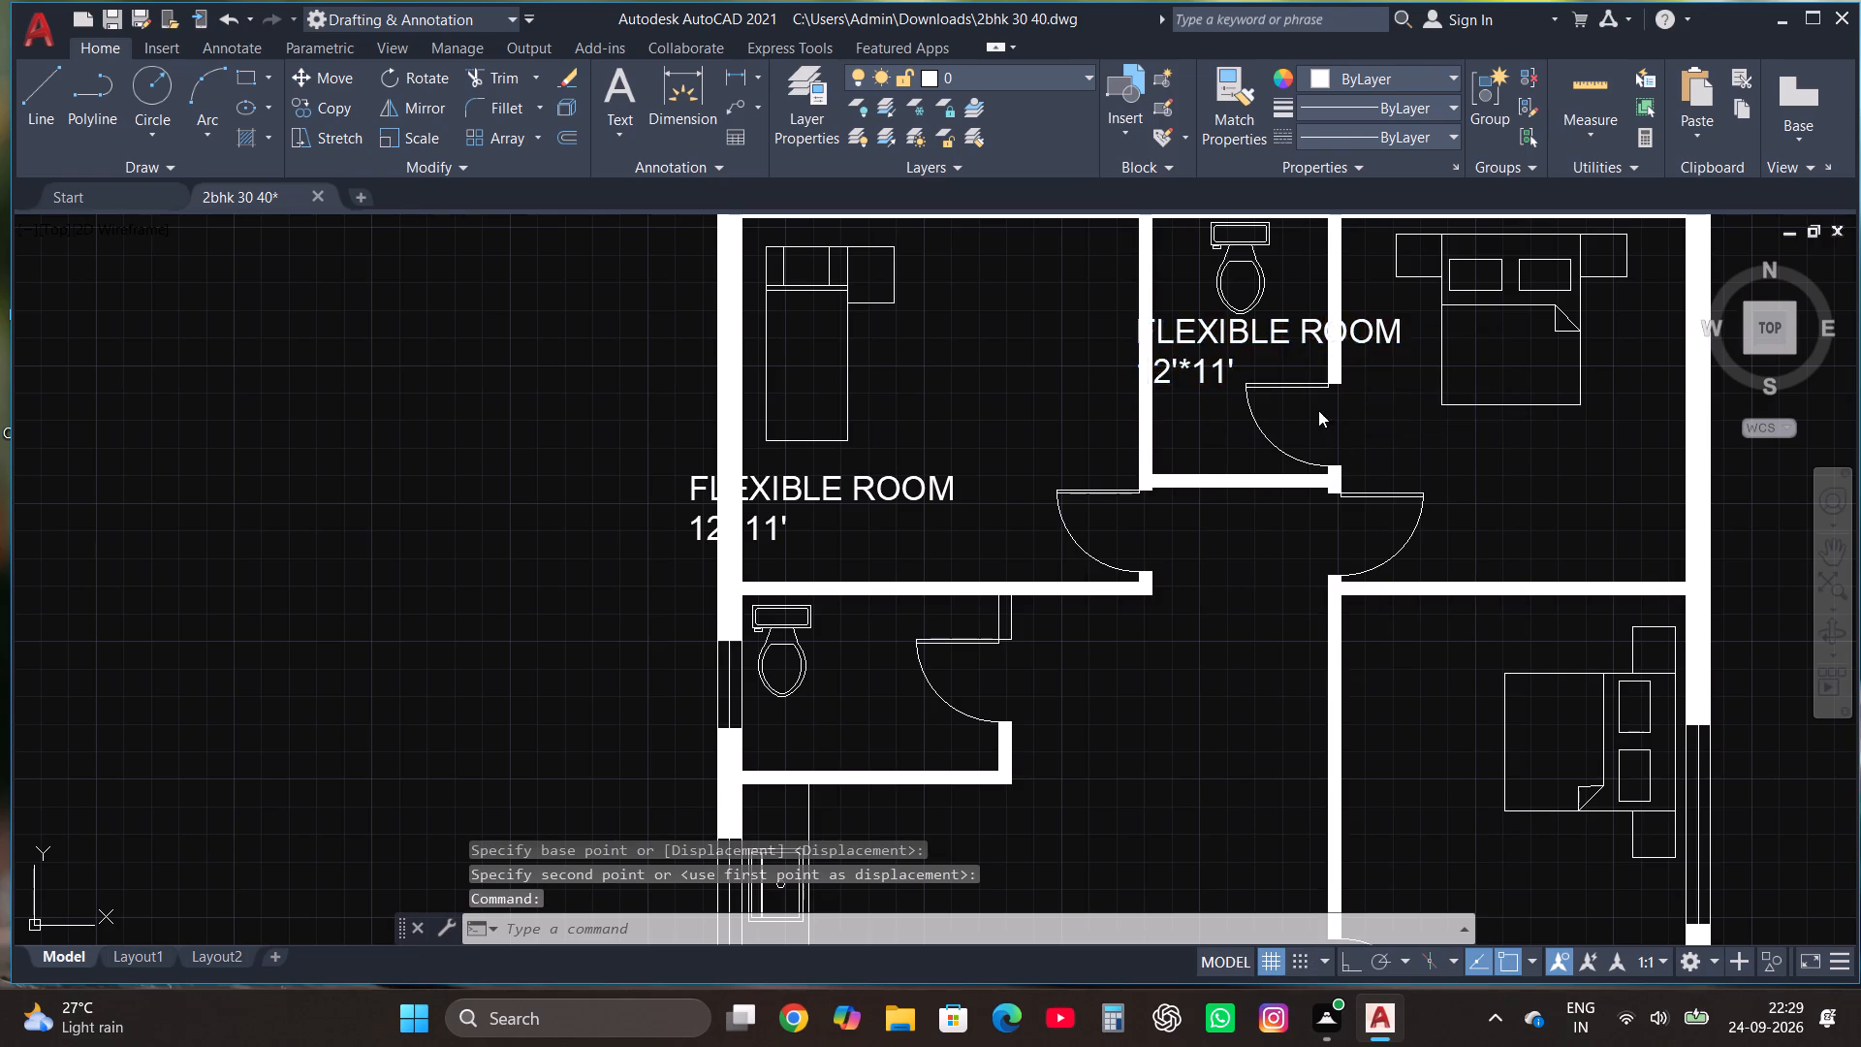
{"action": "left_click", "coordinate": [1276, 379]}
{"action": "key", "text": "BackSpace"}
{"action": "key", "text": "BackSpace"}
{"action": "key", "text": "BackSpace"}
{"action": "key", "text": "BackSpace"}
{"action": "key", "text": "BackSpace"}
{"action": "key", "text": "BackSpace"}
{"action": "key", "text": "BackSpace"}
{"action": "key", "text": "BackSpace"}
{"action": "key", "text": "BackSpace"}
{"action": "key", "text": "BackSpace"}
{"action": "key", "text": "BackSpace"}
{"action": "key", "text": "BackSpace"}
{"action": "key", "text": "BackSpace"}
{"action": "key", "text": "BackSpace"}
{"action": "key", "text": "BackSpace"}
{"action": "key", "text": "BackSpace"}
{"action": "key", "text": "BackSpace"}
{"action": "key", "text": "BackSpace"}
{"action": "key", "text": "BackSpace"}
{"action": "key", "text": "BackSpace"}
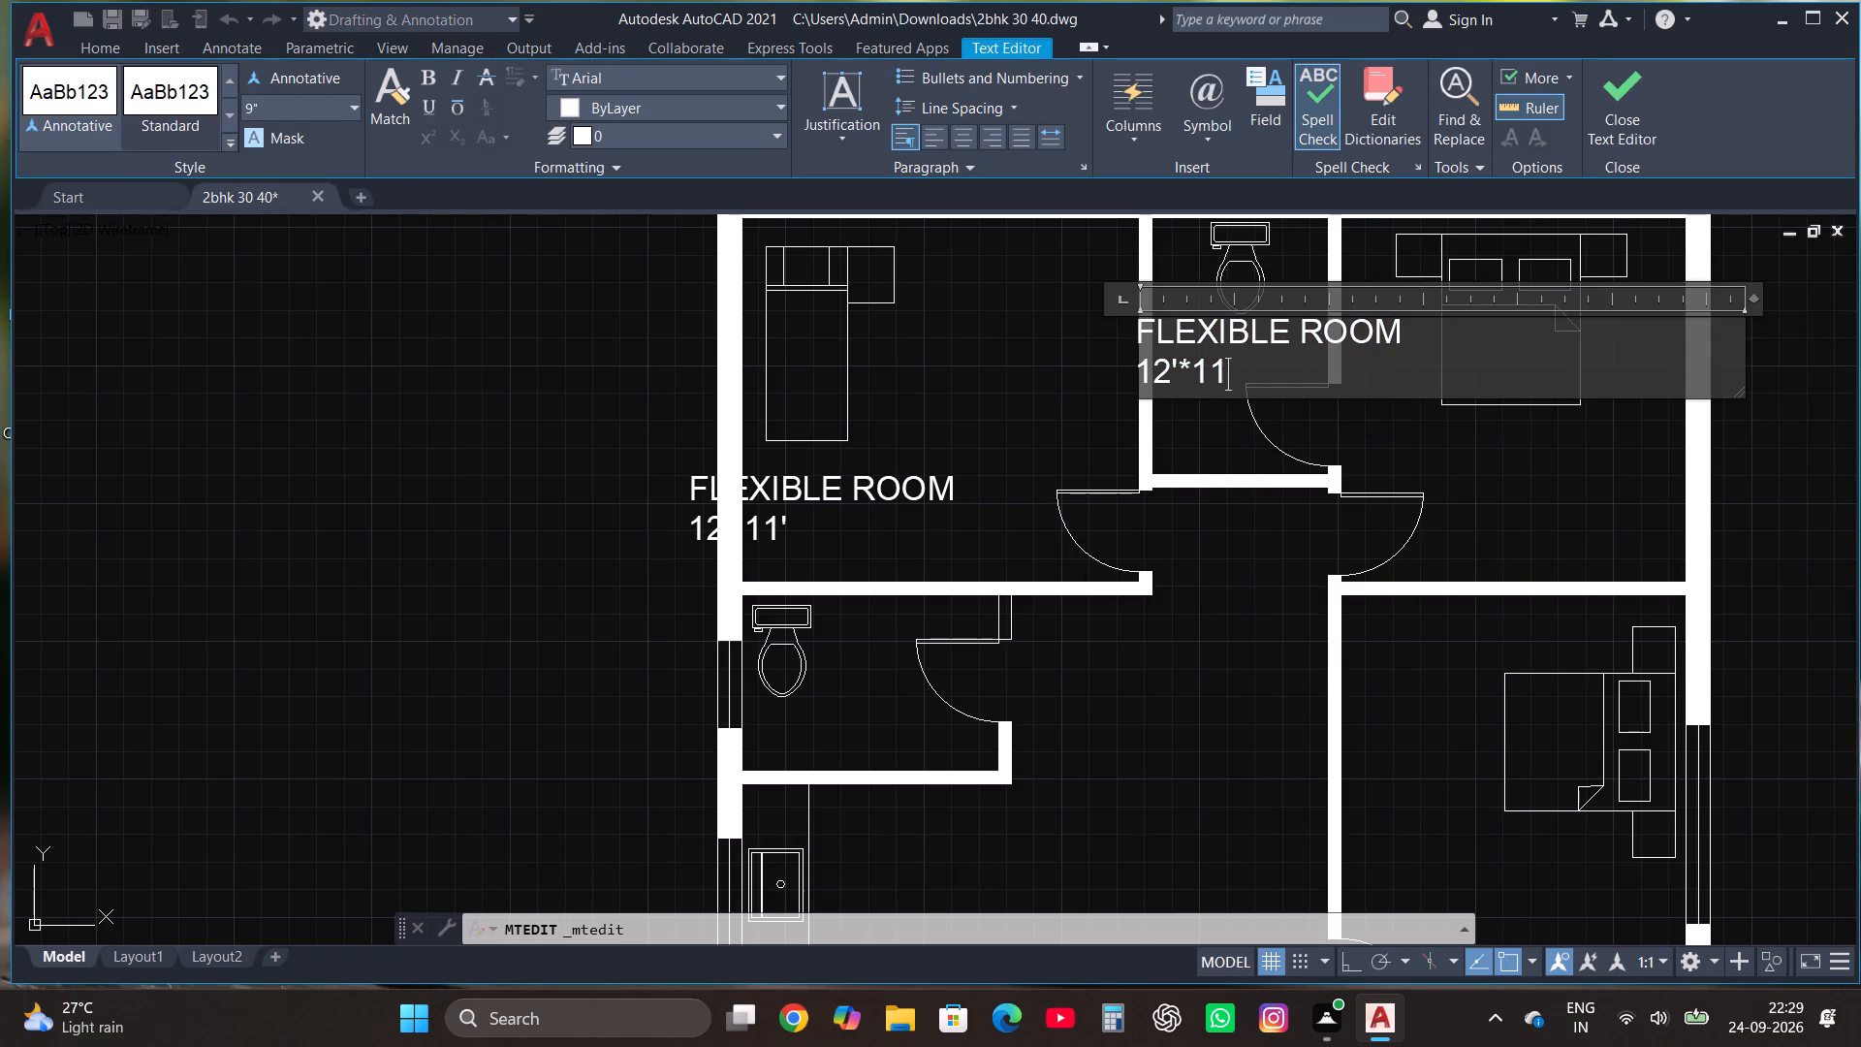
{"action": "type", "text": "TOILET"}
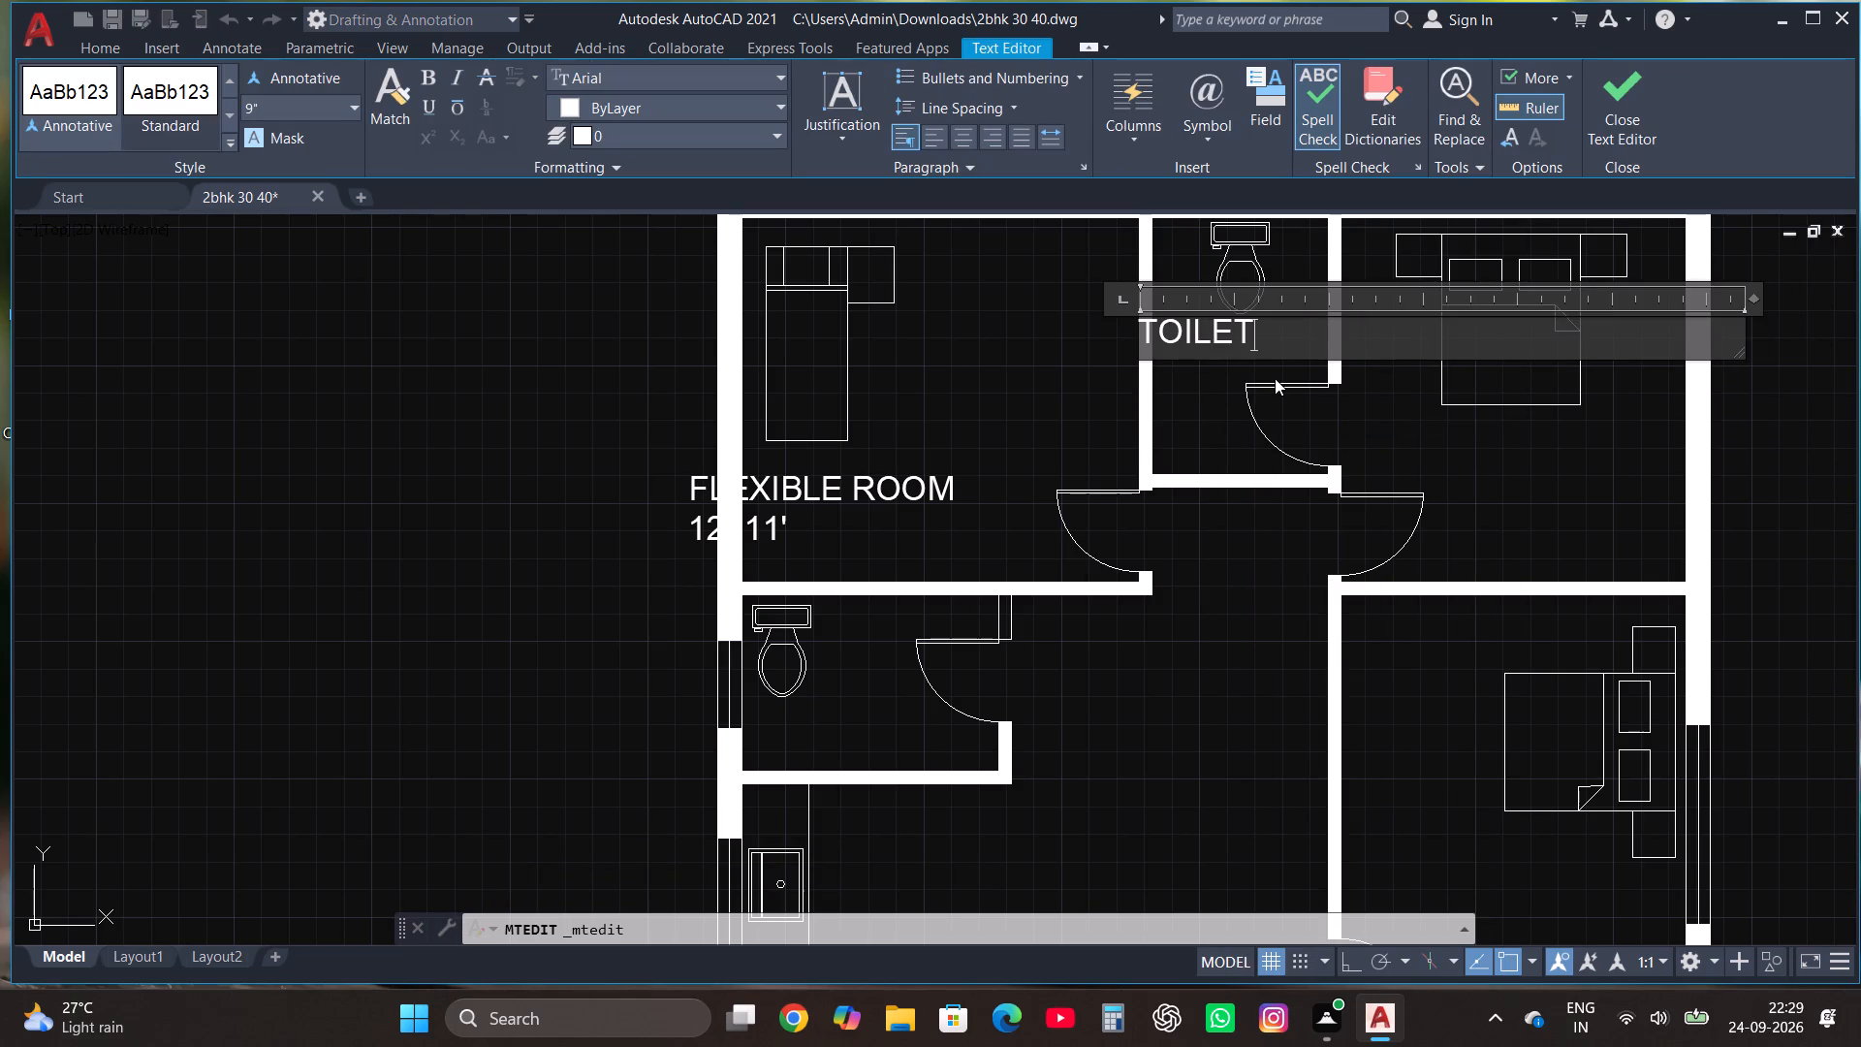
{"action": "key", "text": "Return"}
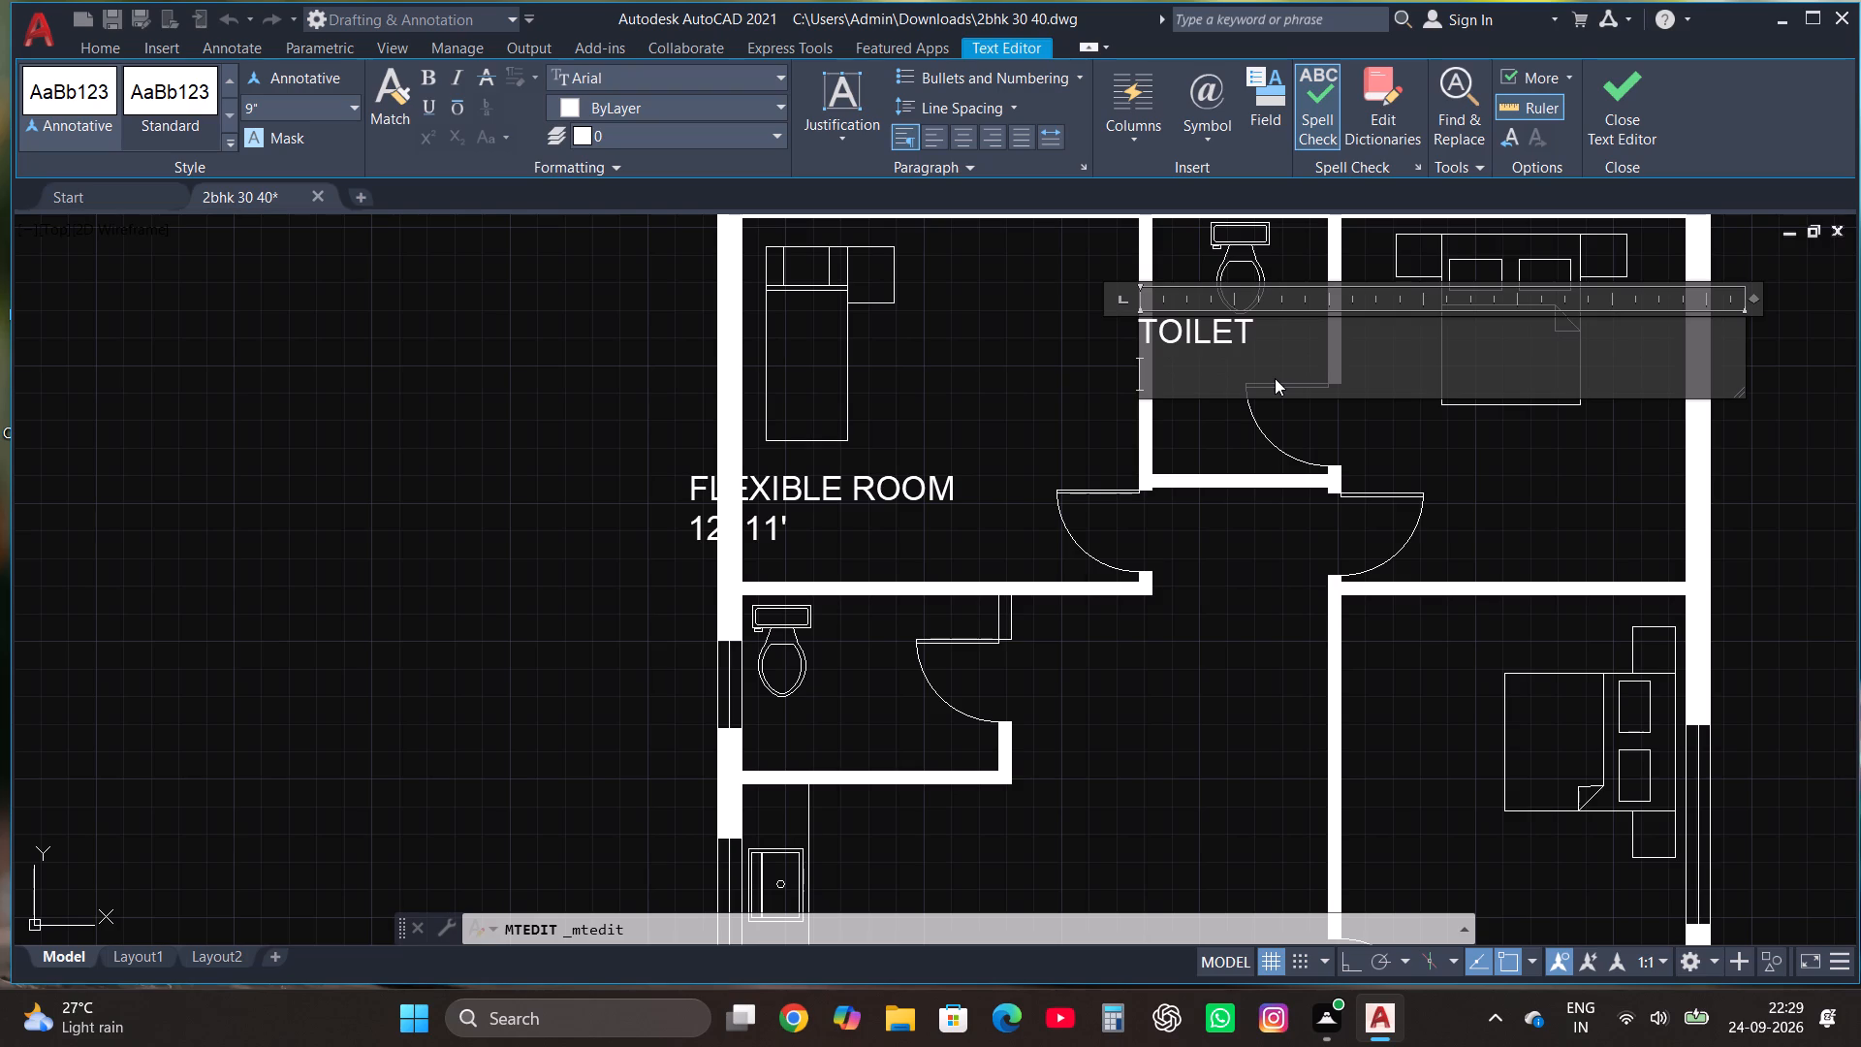
{"action": "type", "text": "5'"}
{"action": "type", "text": "4\"*"}
{"action": "type", "text": "7'9\""}
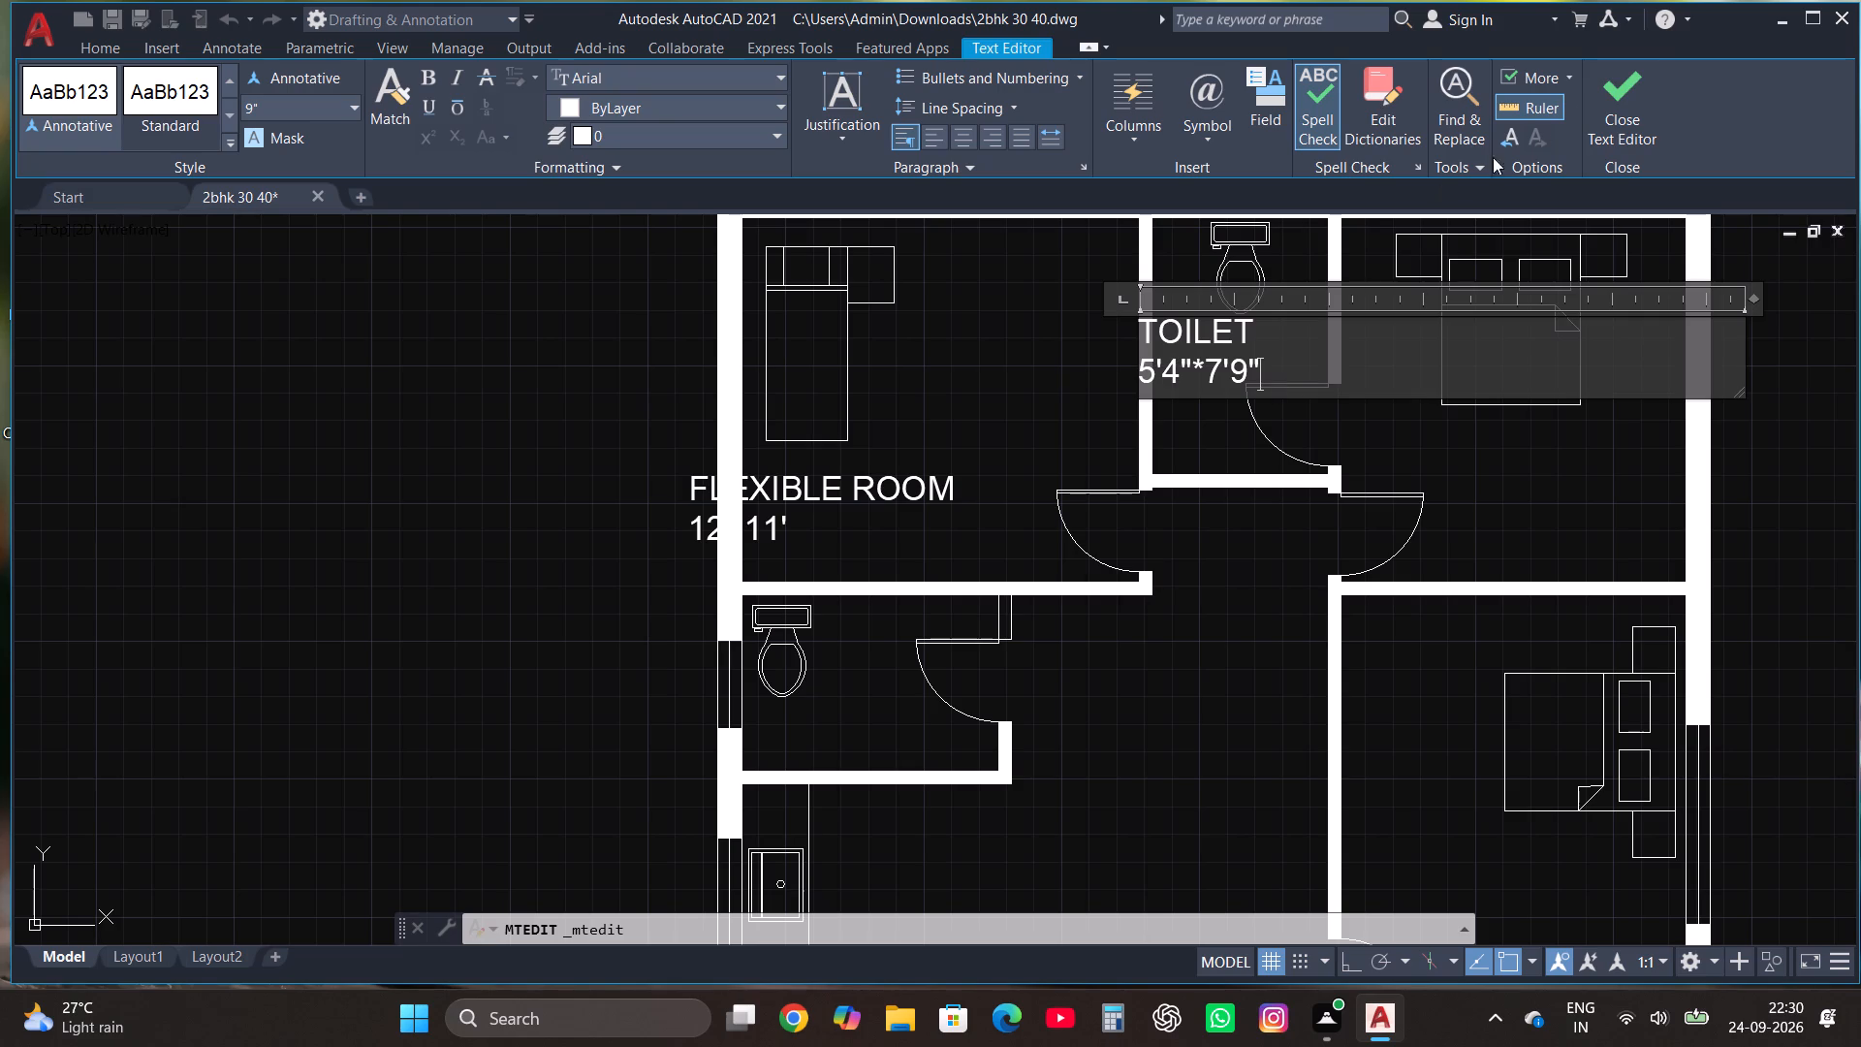
{"action": "left_click", "coordinate": [1619, 80]}
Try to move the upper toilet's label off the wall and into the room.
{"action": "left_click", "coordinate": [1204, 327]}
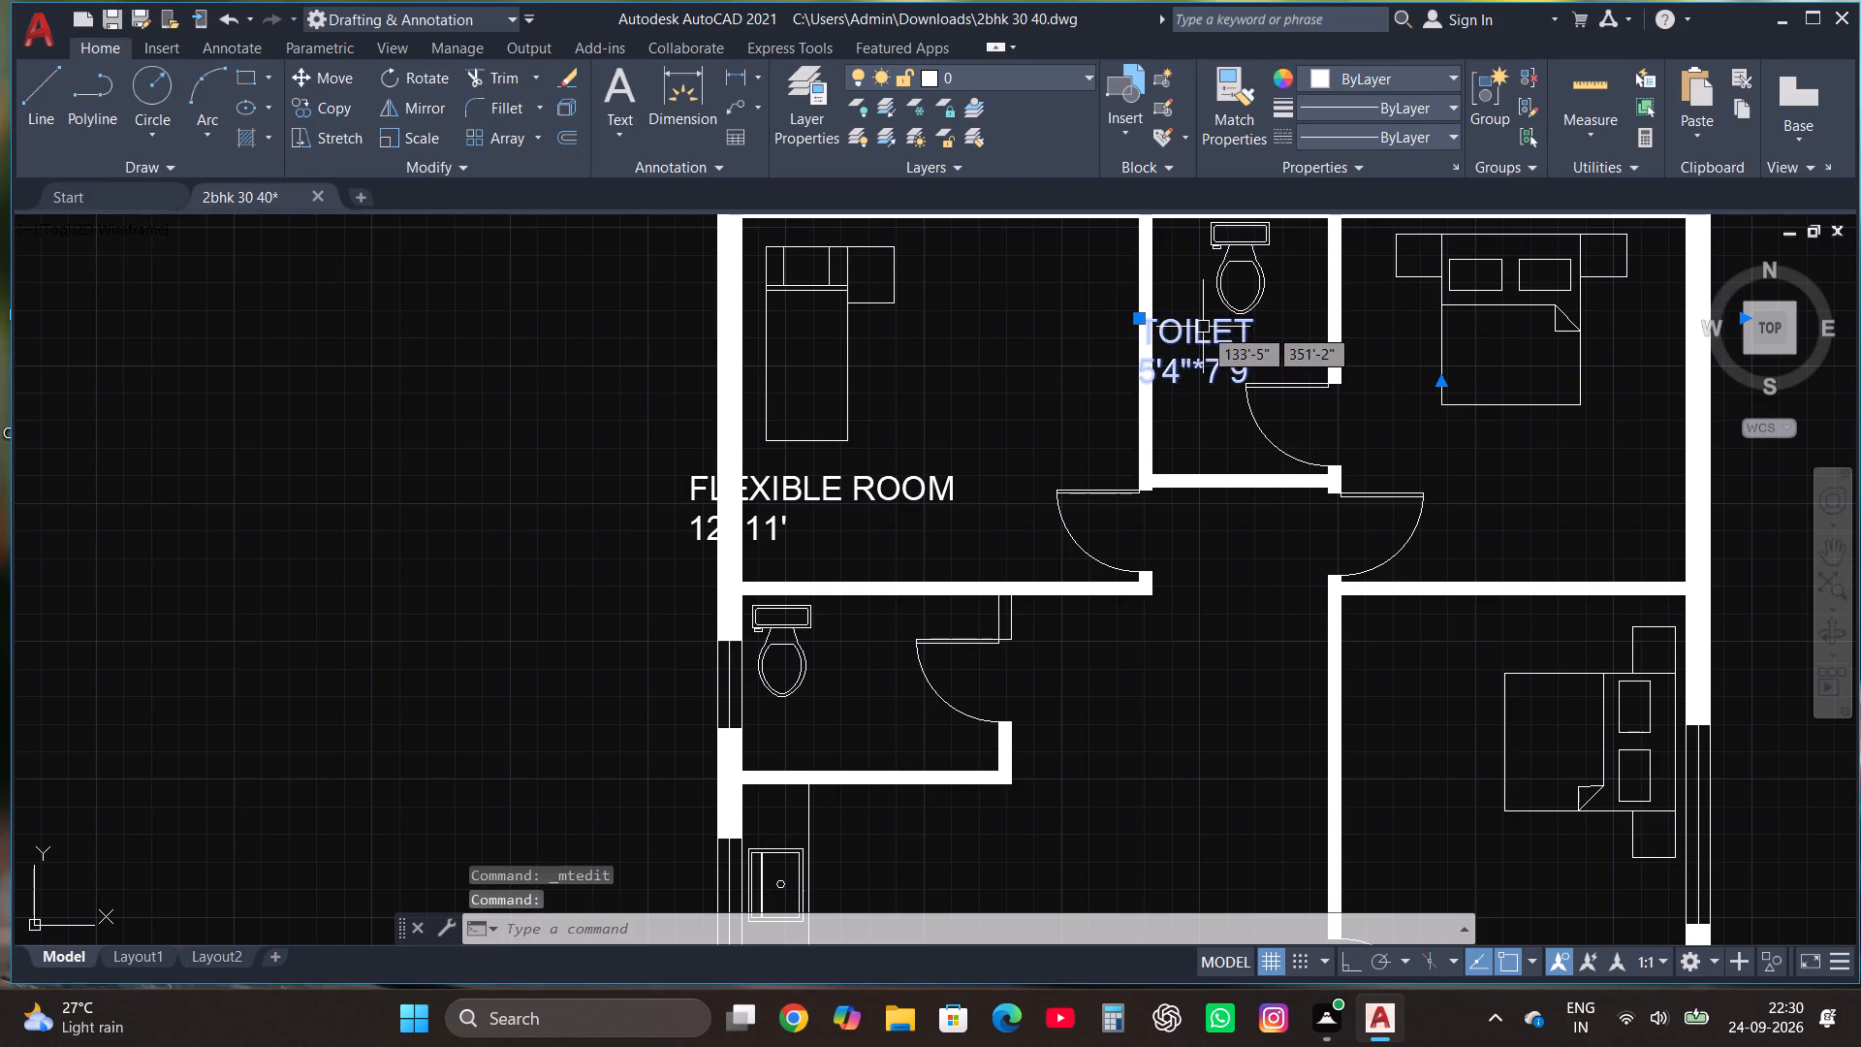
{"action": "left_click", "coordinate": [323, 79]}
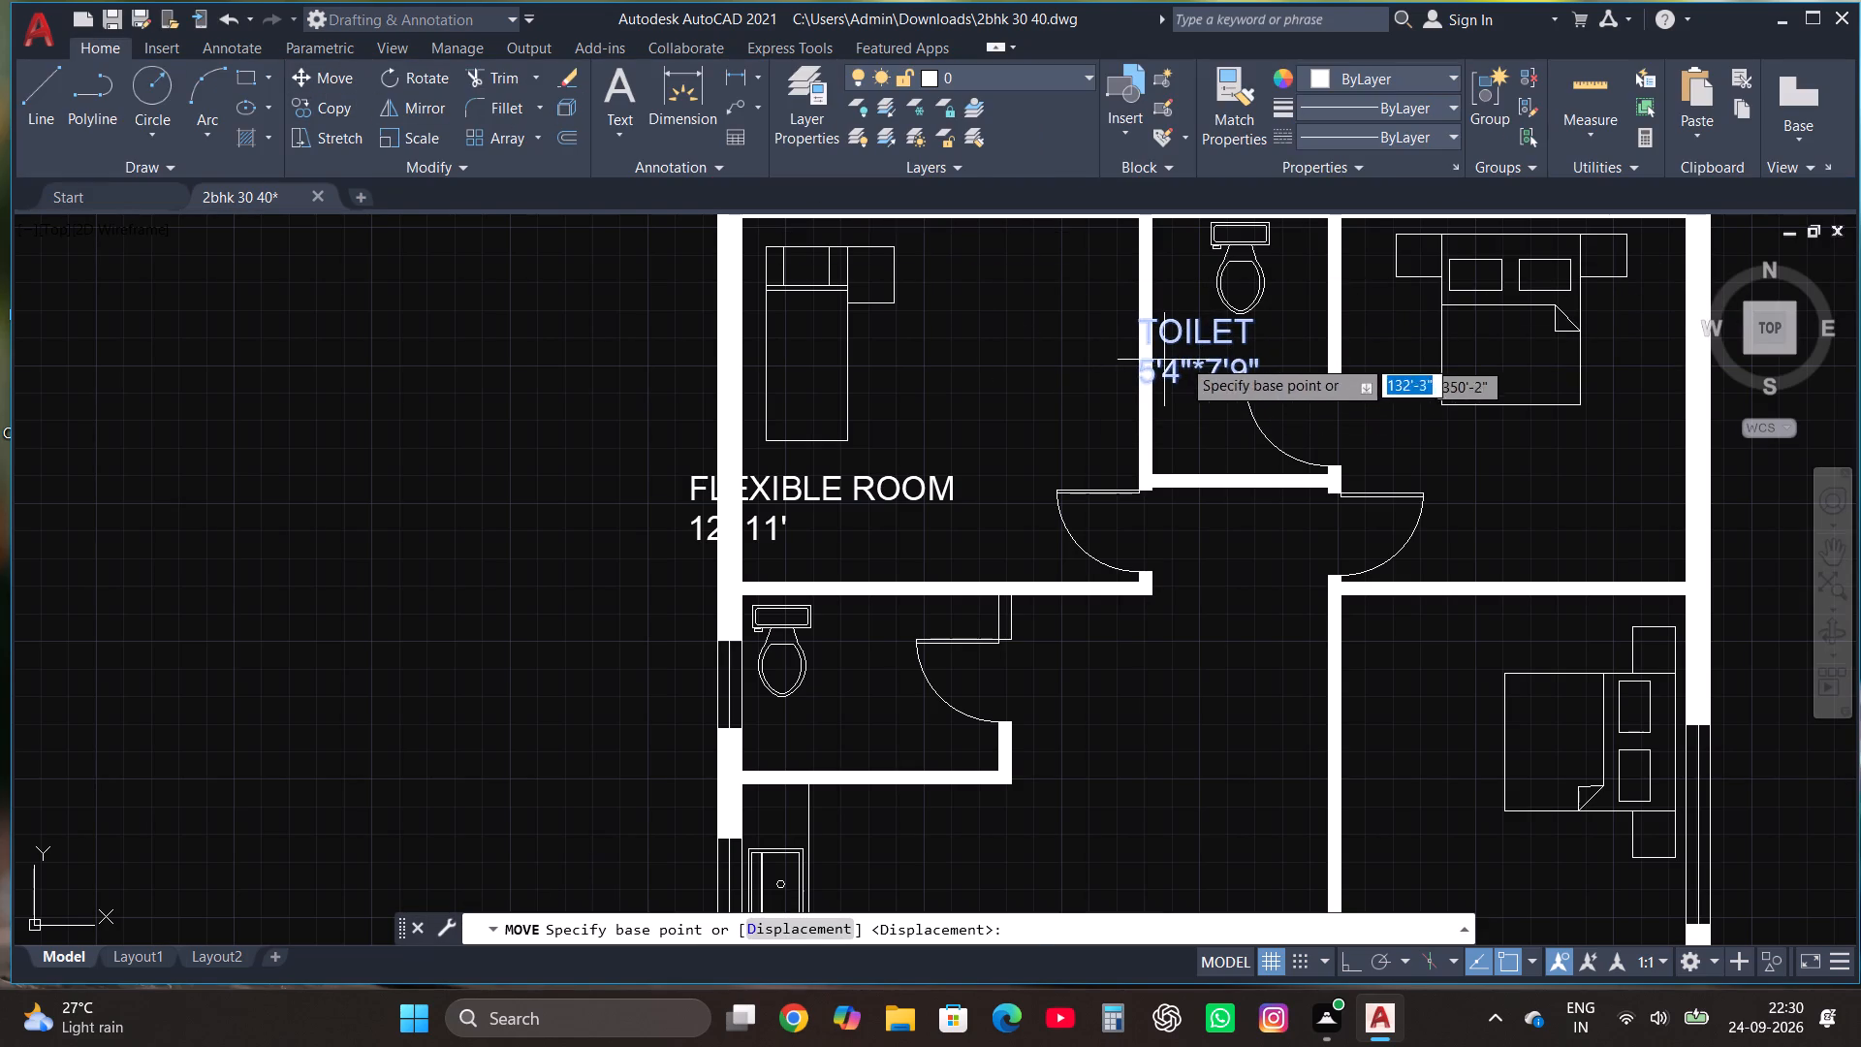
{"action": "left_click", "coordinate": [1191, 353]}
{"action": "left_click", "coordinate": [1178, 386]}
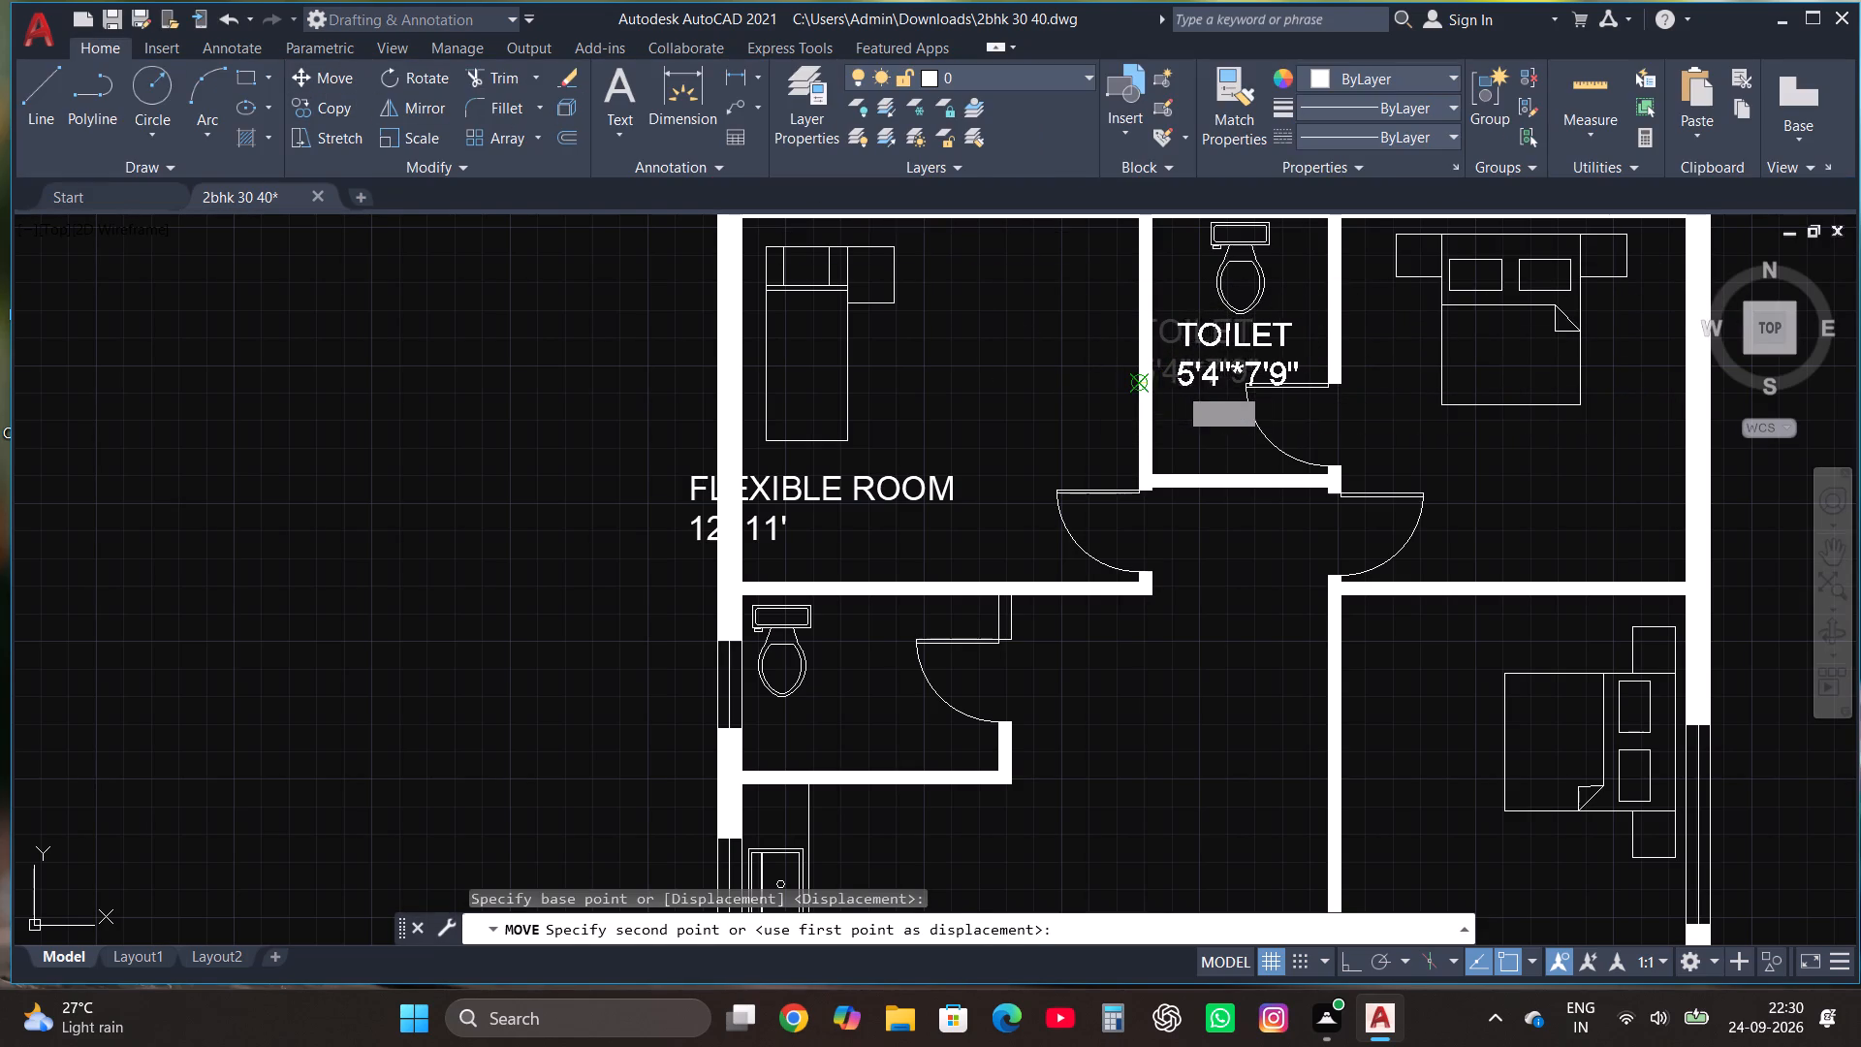
Copy the toilet label in Multiple mode into the upper-right bedroom and the bedroom below it, beside the beds.
{"action": "scroll", "coordinate": [1027, 467], "scroll_direction": "down", "scroll_amount": 1}
{"action": "scroll", "coordinate": [1277, 392], "scroll_direction": "up", "scroll_amount": 2}
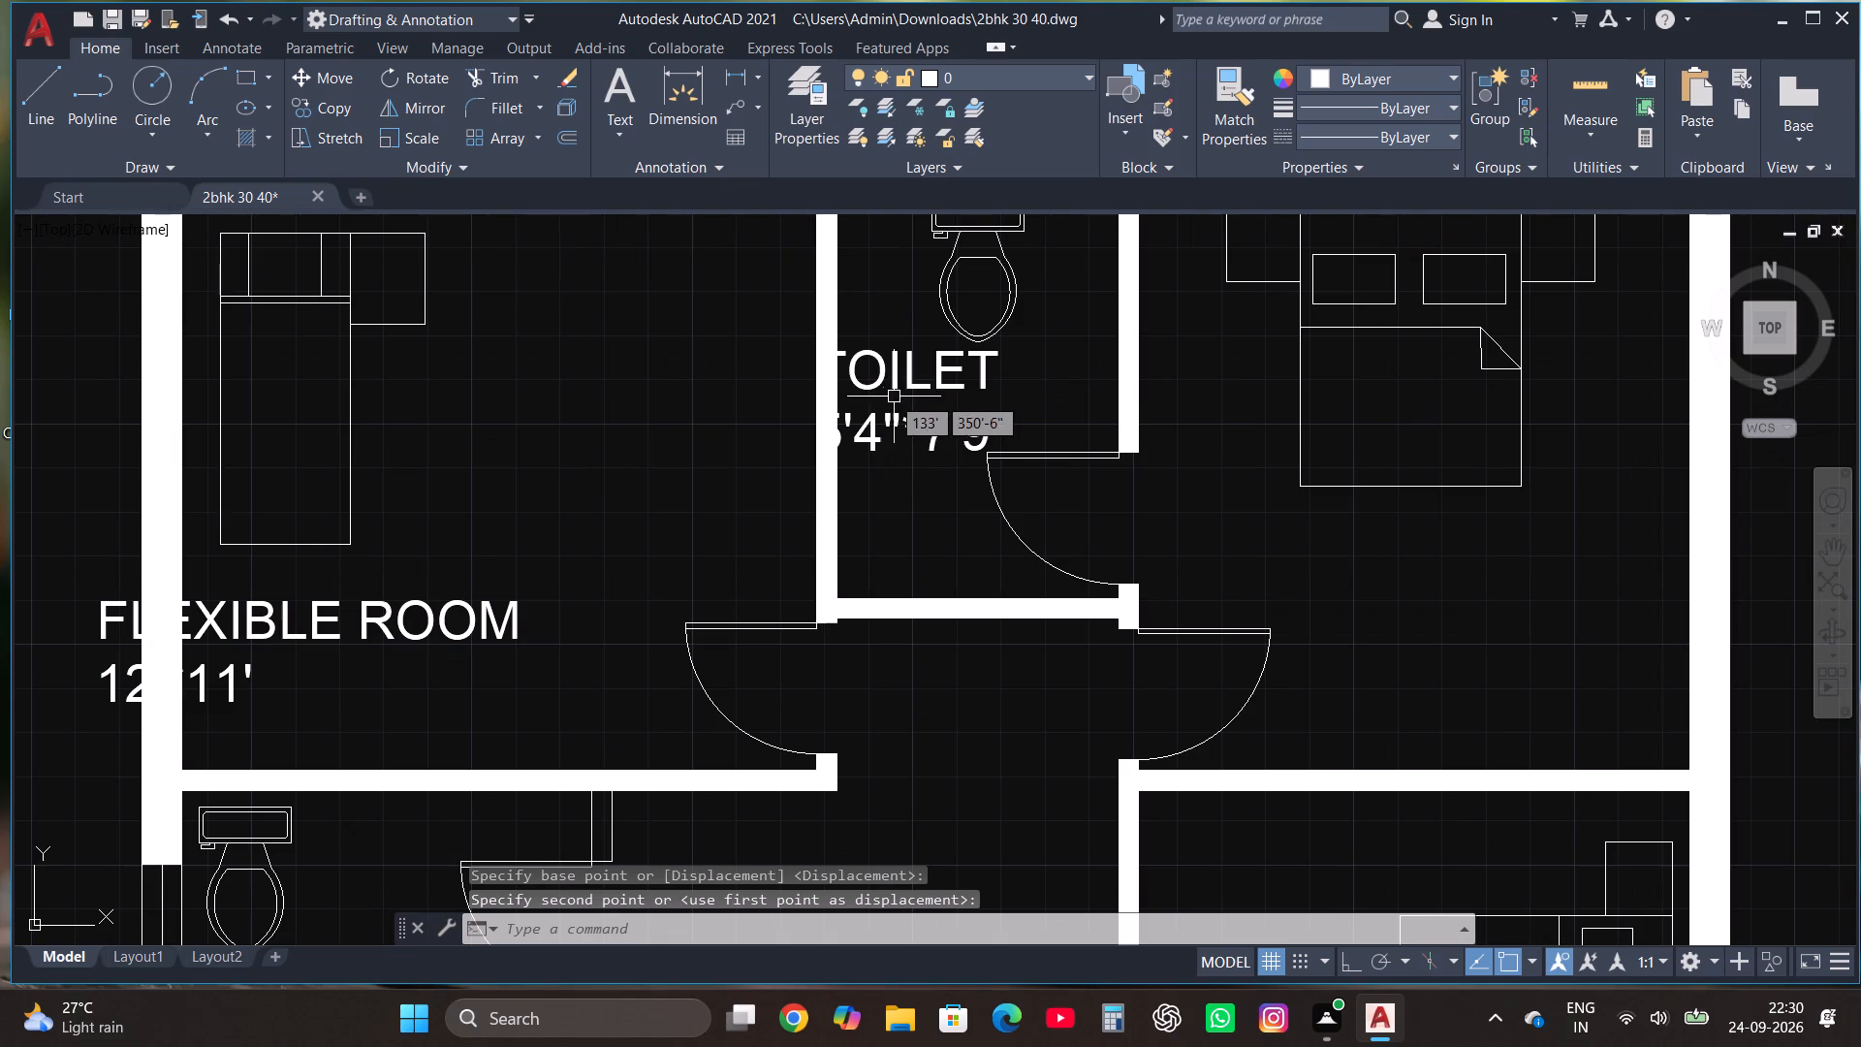
{"action": "left_click", "coordinate": [873, 368]}
{"action": "left_click", "coordinate": [877, 347]}
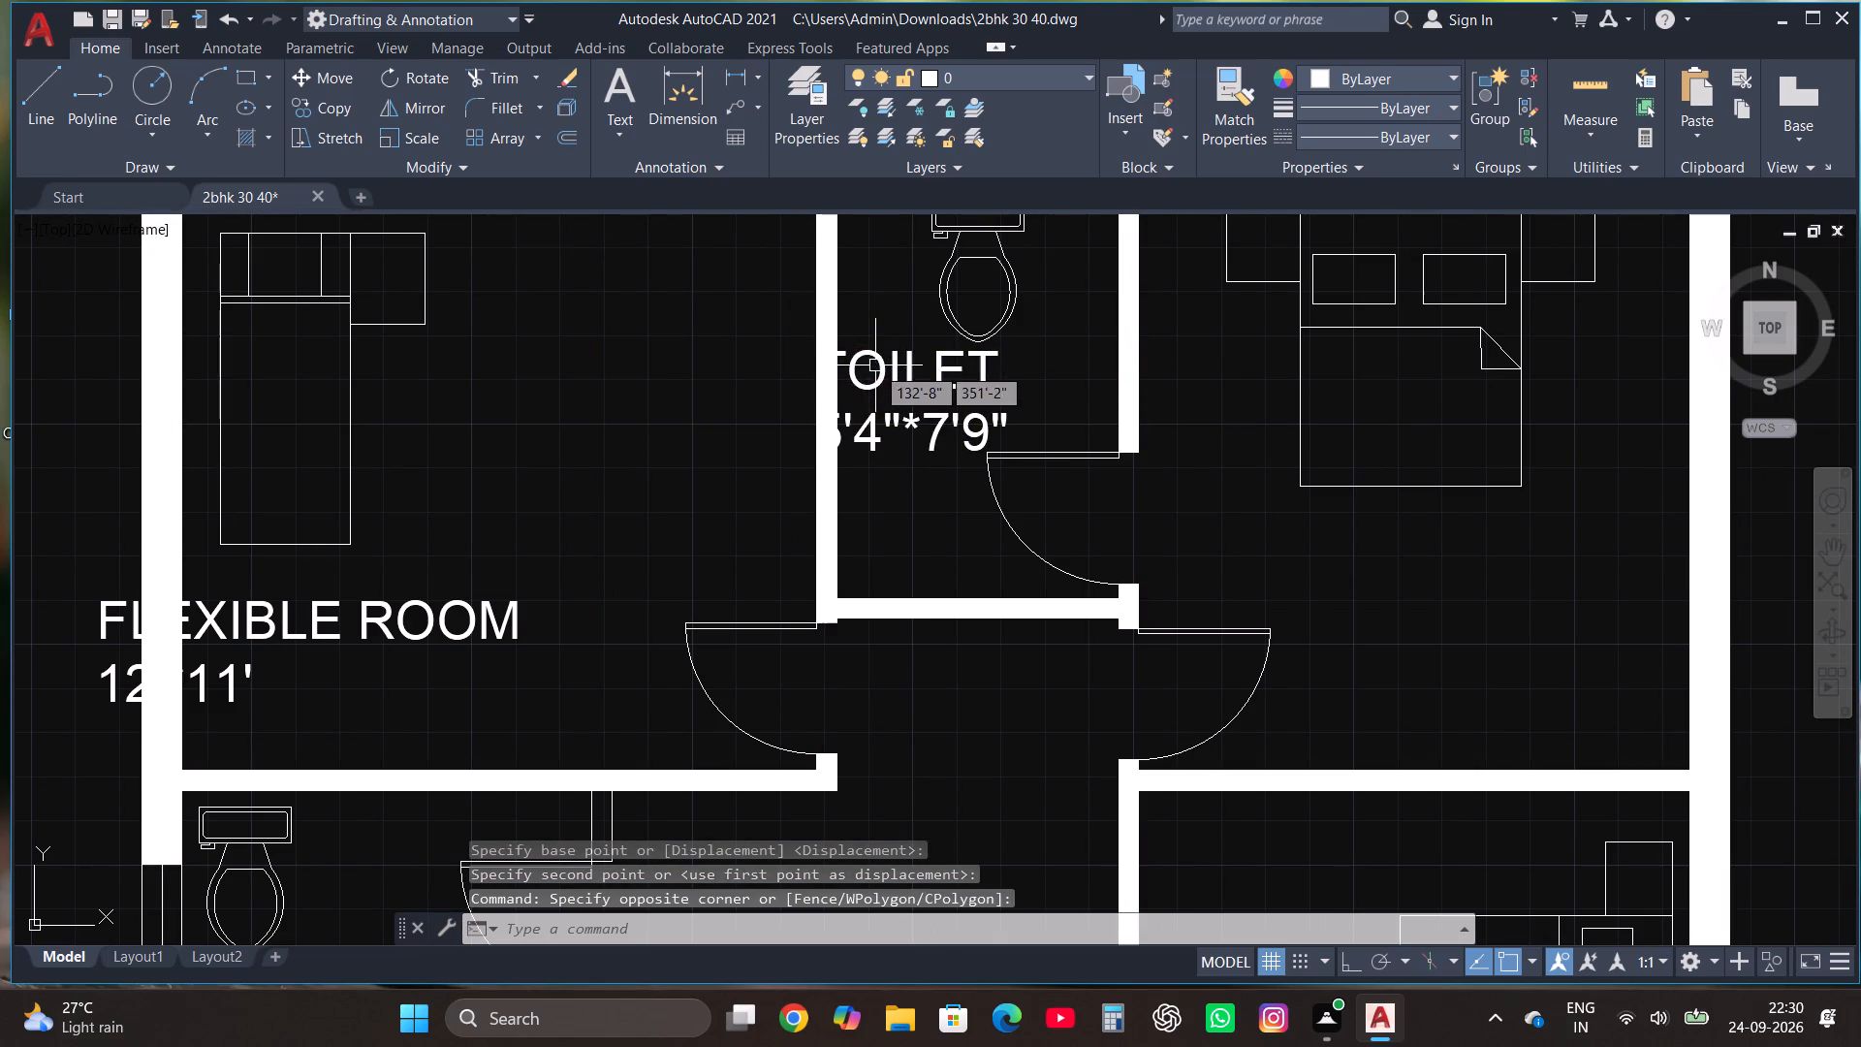
{"action": "left_click", "coordinate": [875, 365]}
{"action": "left_click", "coordinate": [330, 107]}
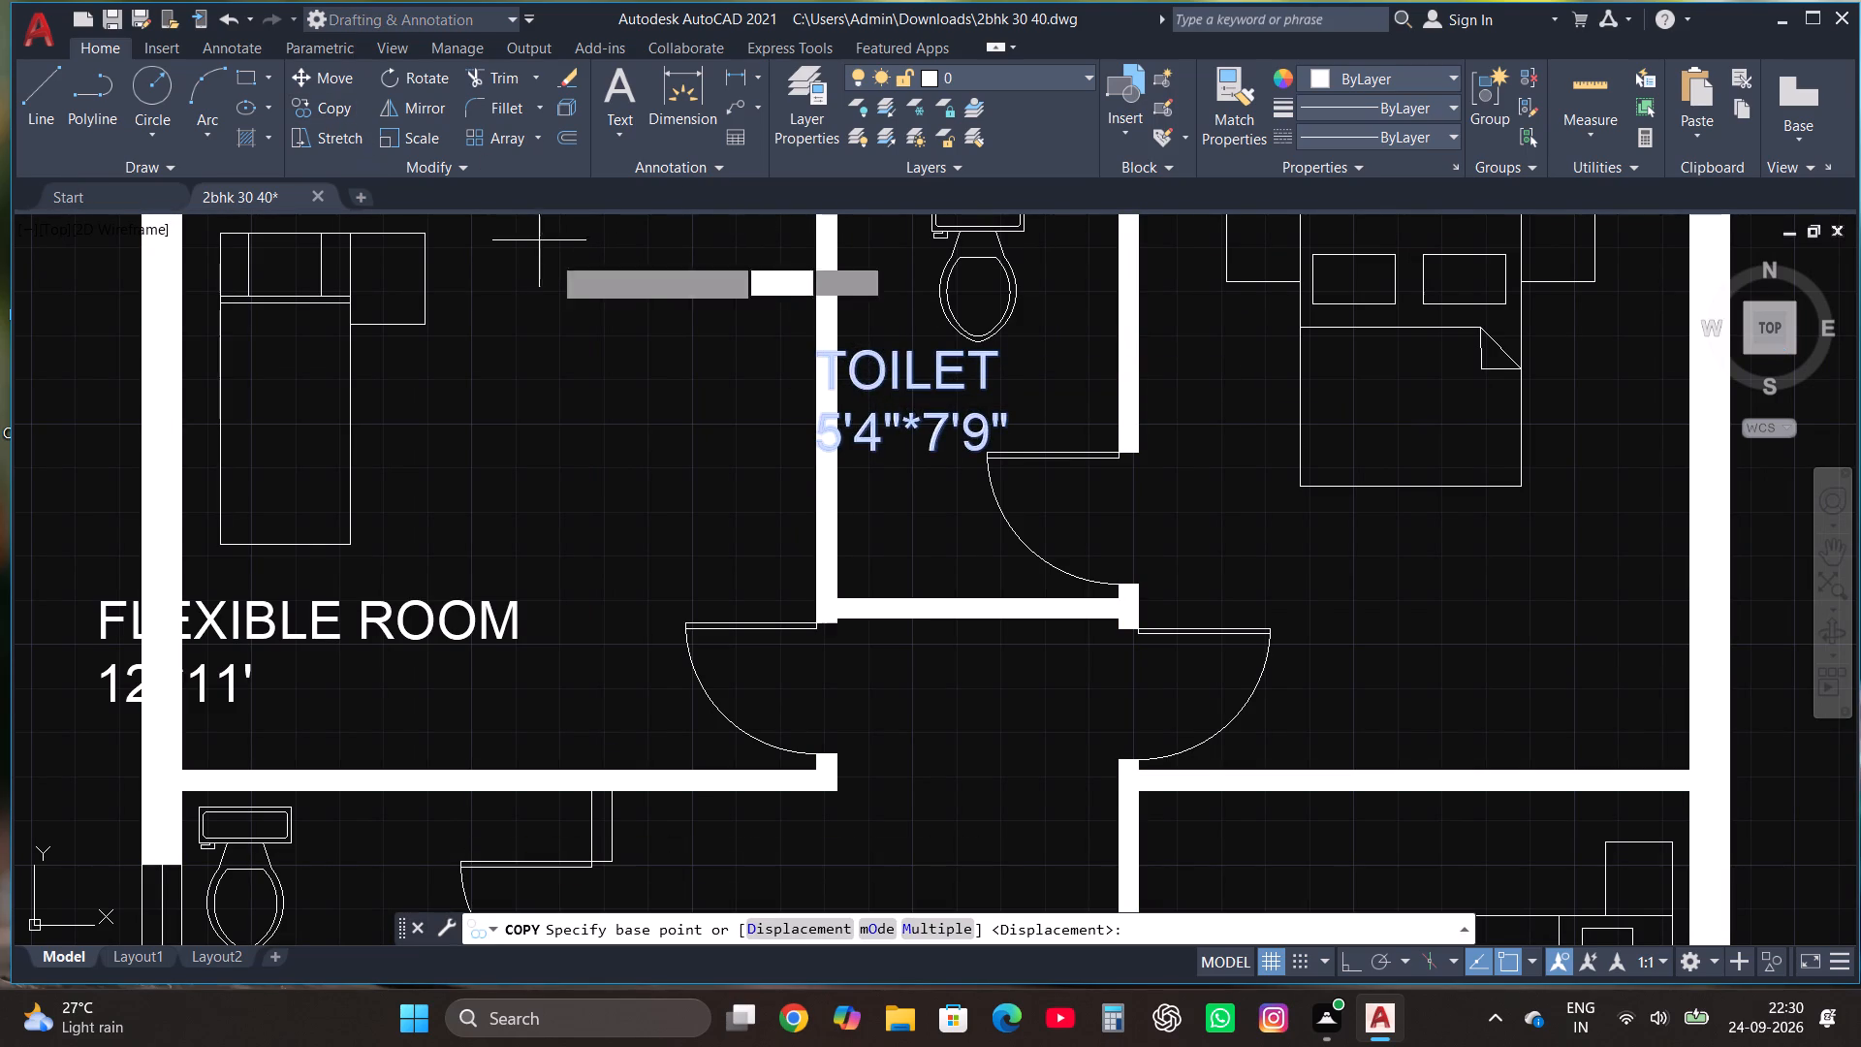
{"action": "left_click", "coordinate": [935, 933]}
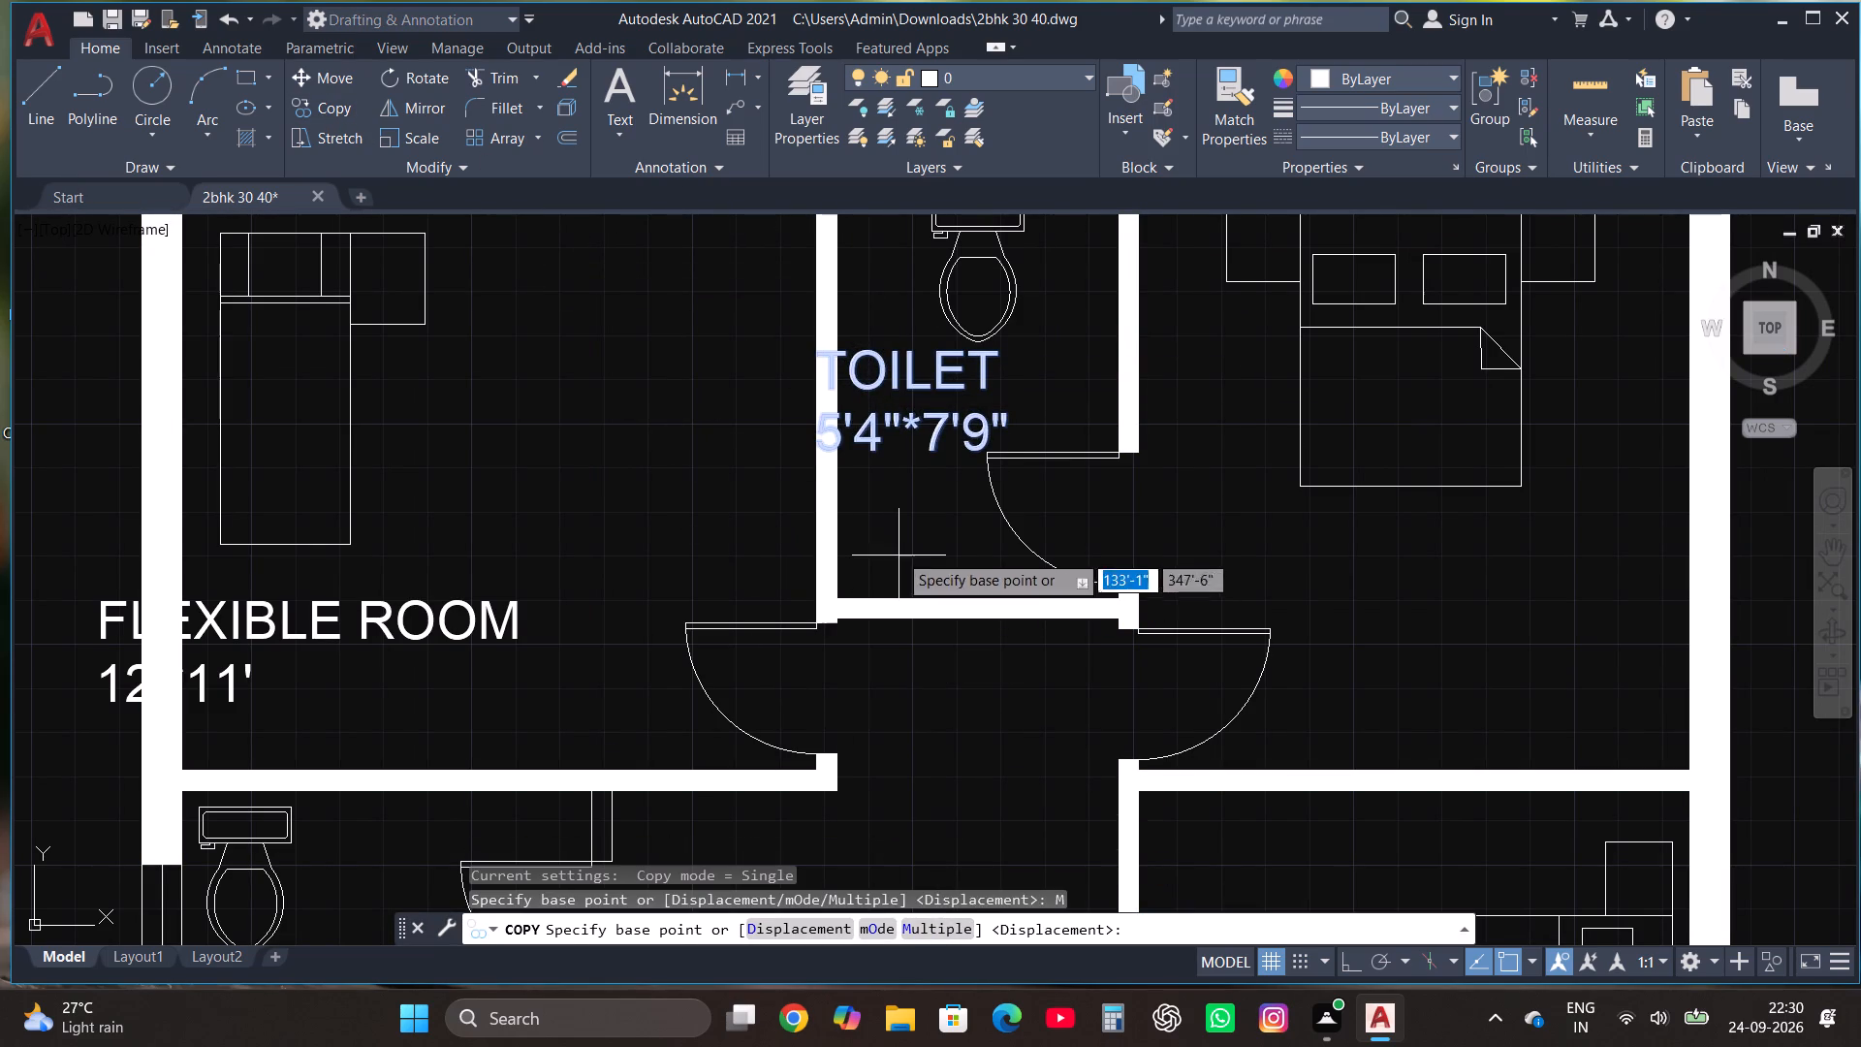
{"action": "left_click", "coordinate": [906, 452]}
{"action": "left_click", "coordinate": [1404, 661]}
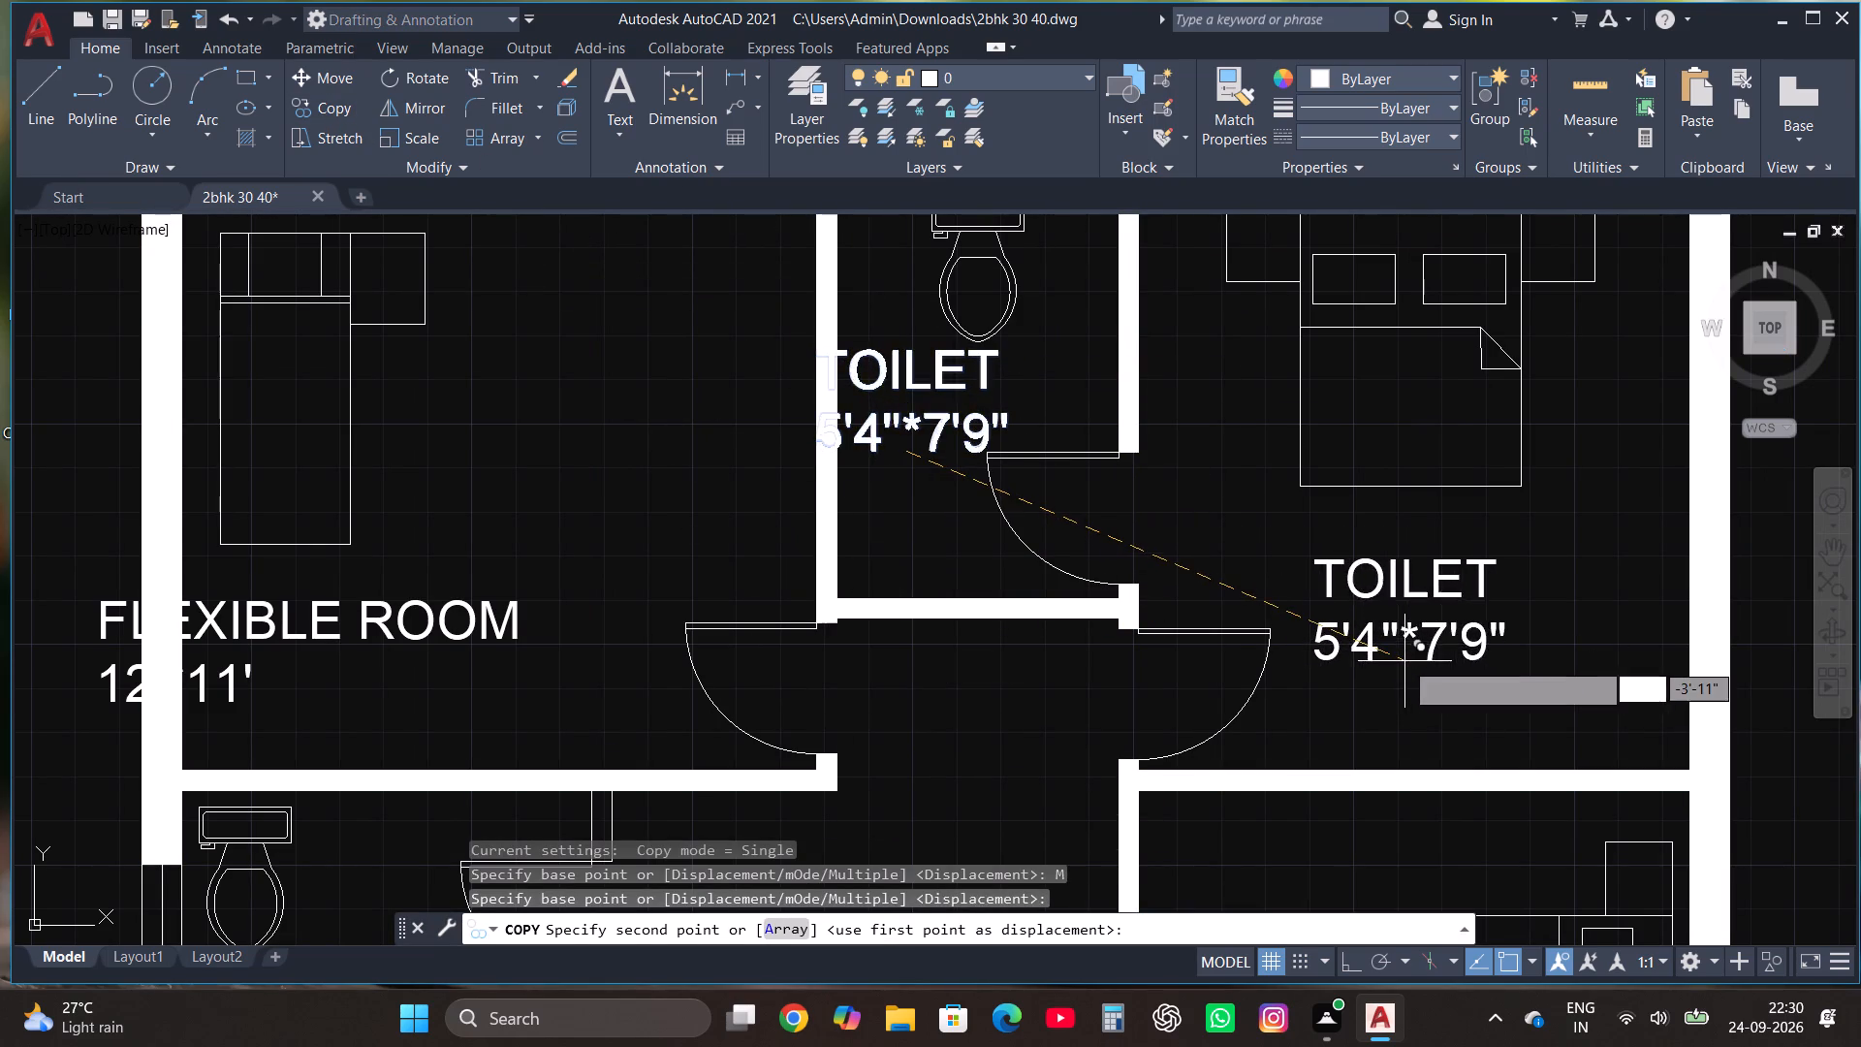
{"action": "scroll", "coordinate": [1356, 568], "scroll_direction": "down", "scroll_amount": 3}
{"action": "scroll", "coordinate": [1345, 734], "scroll_direction": "up", "scroll_amount": 3}
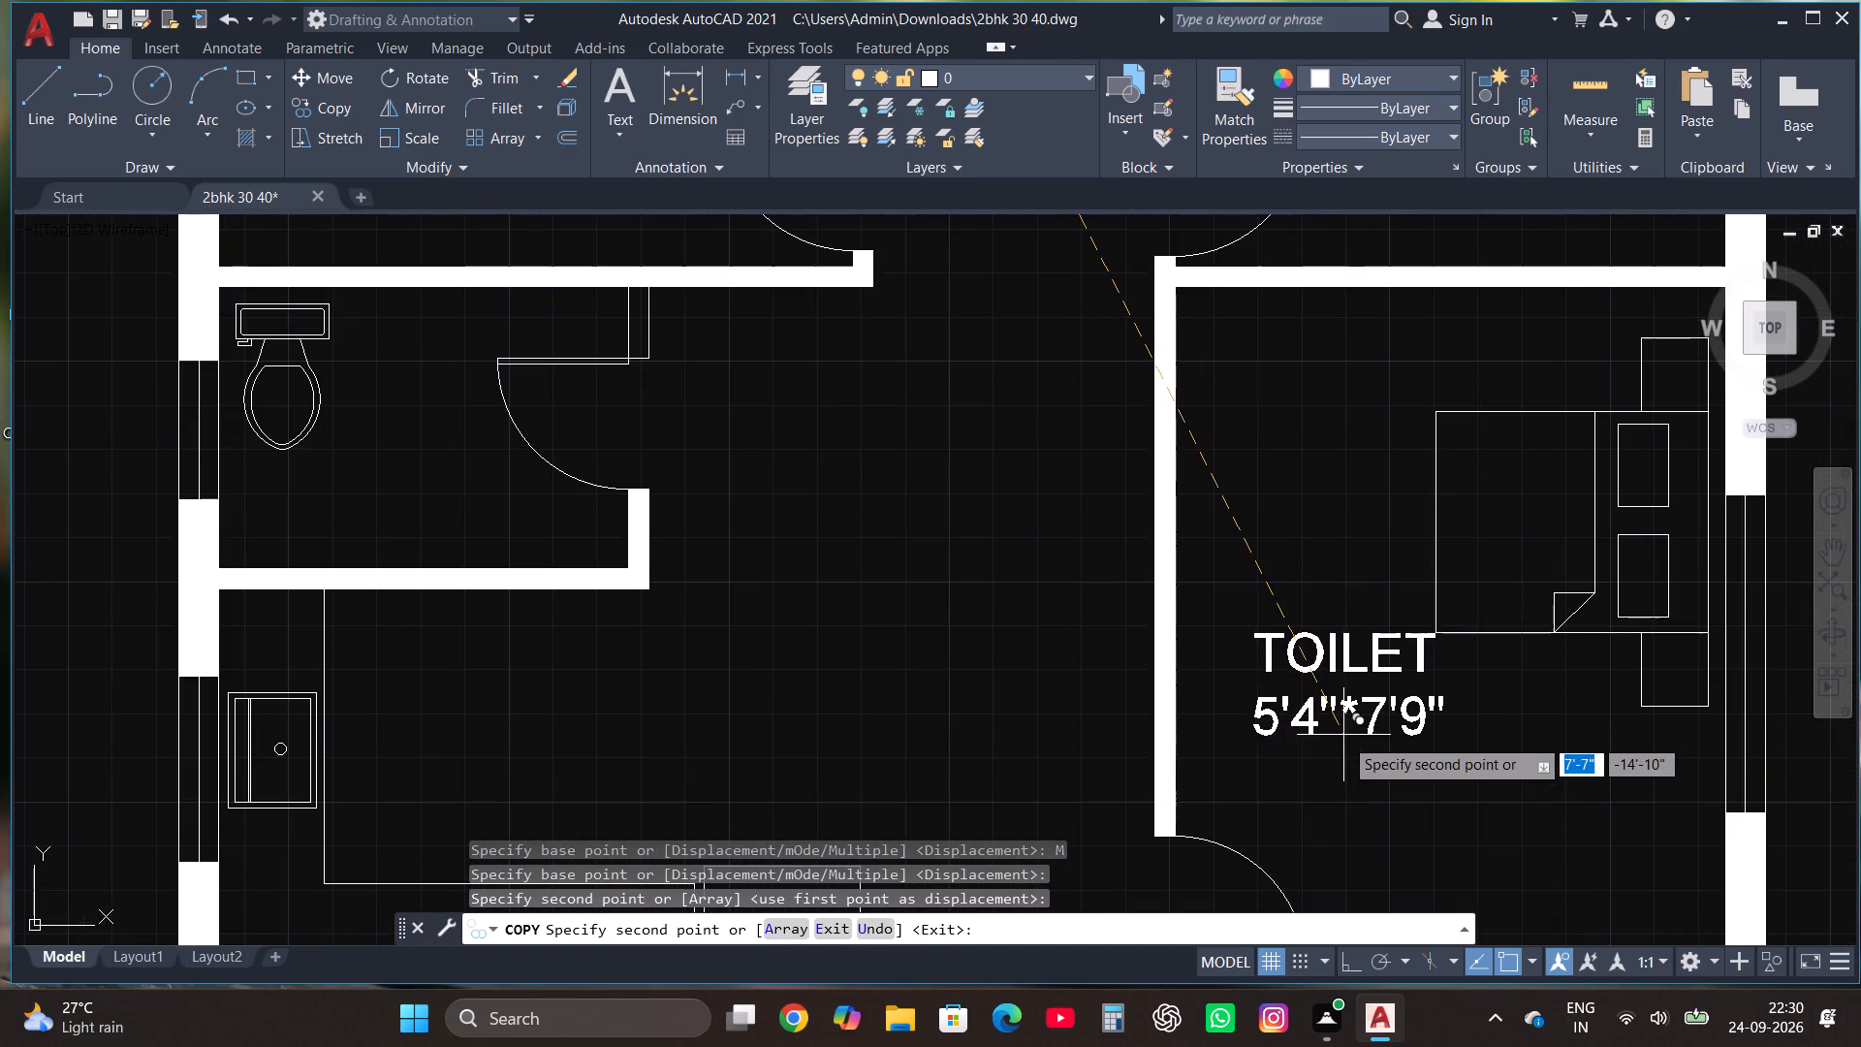
{"action": "left_click", "coordinate": [1402, 816]}
Place further copies of the toilet label in the lower toilet and in the kitchen beside the sink.
{"action": "scroll", "coordinate": [1435, 630], "scroll_direction": "down", "scroll_amount": 3}
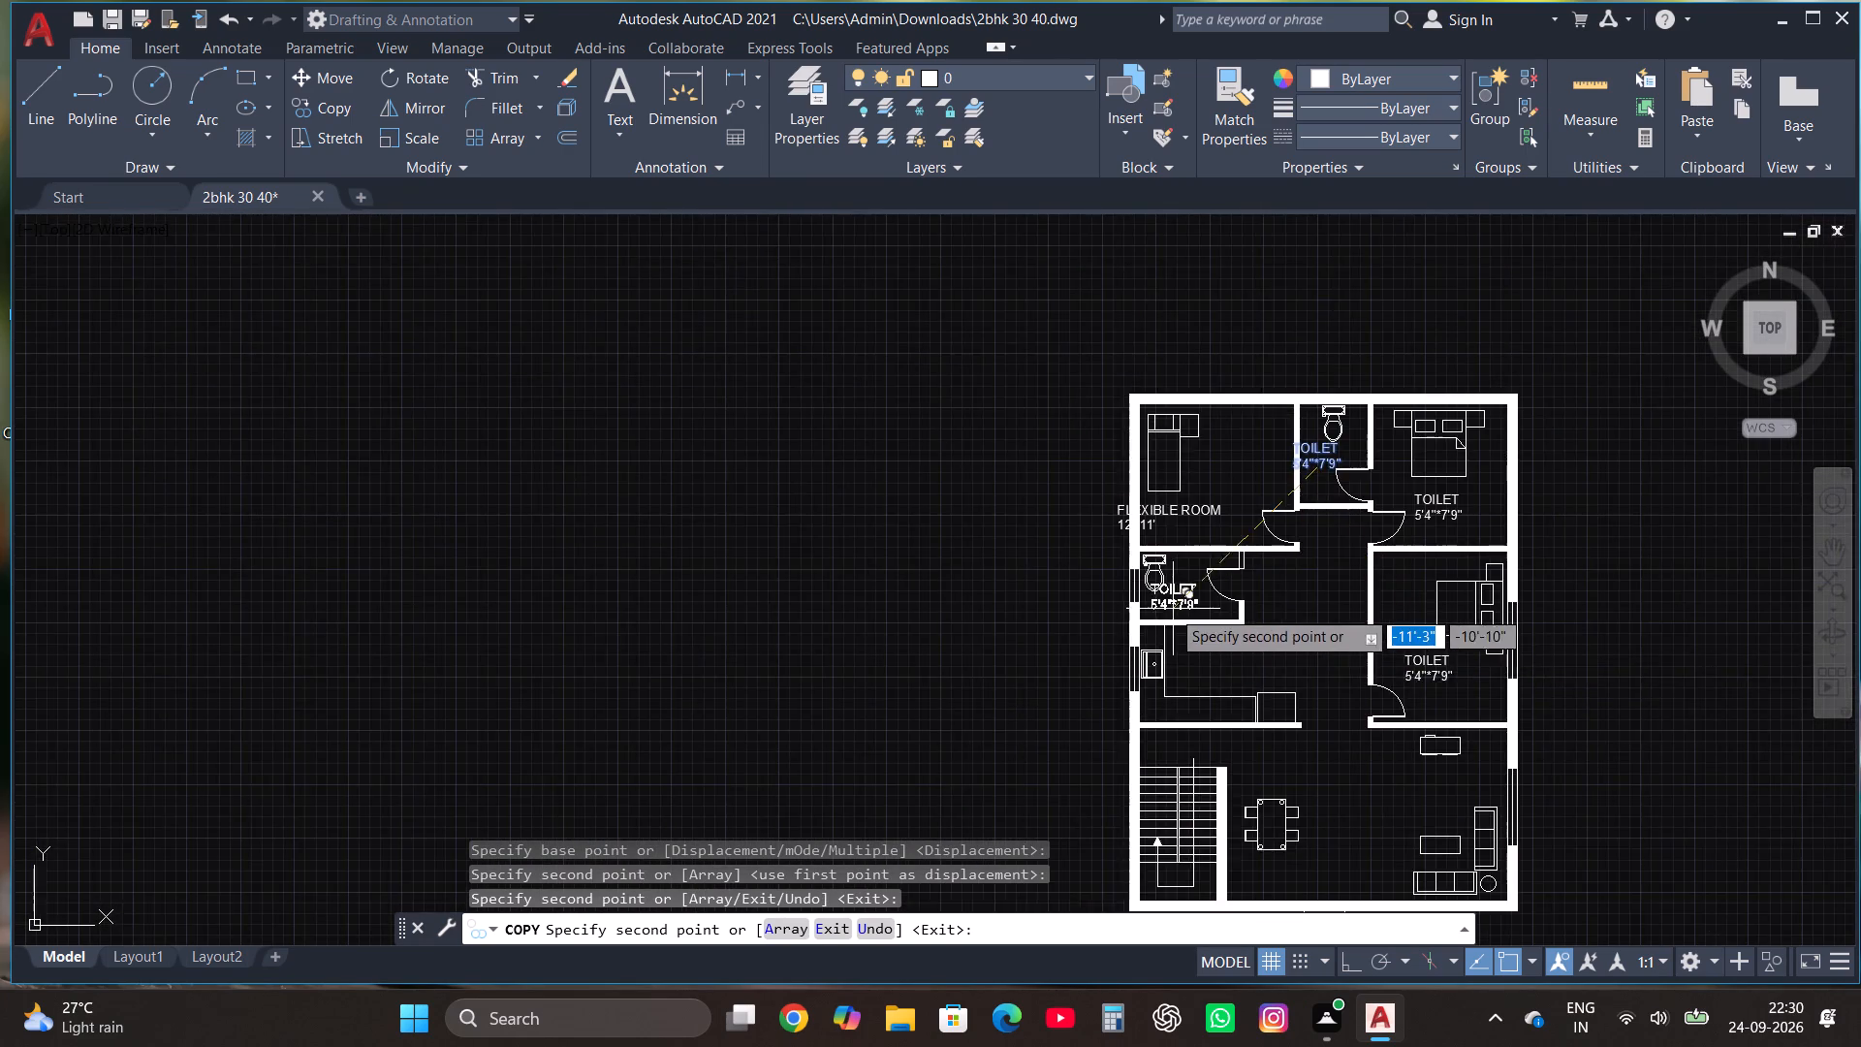
{"action": "scroll", "coordinate": [1171, 608], "scroll_direction": "up", "scroll_amount": 2}
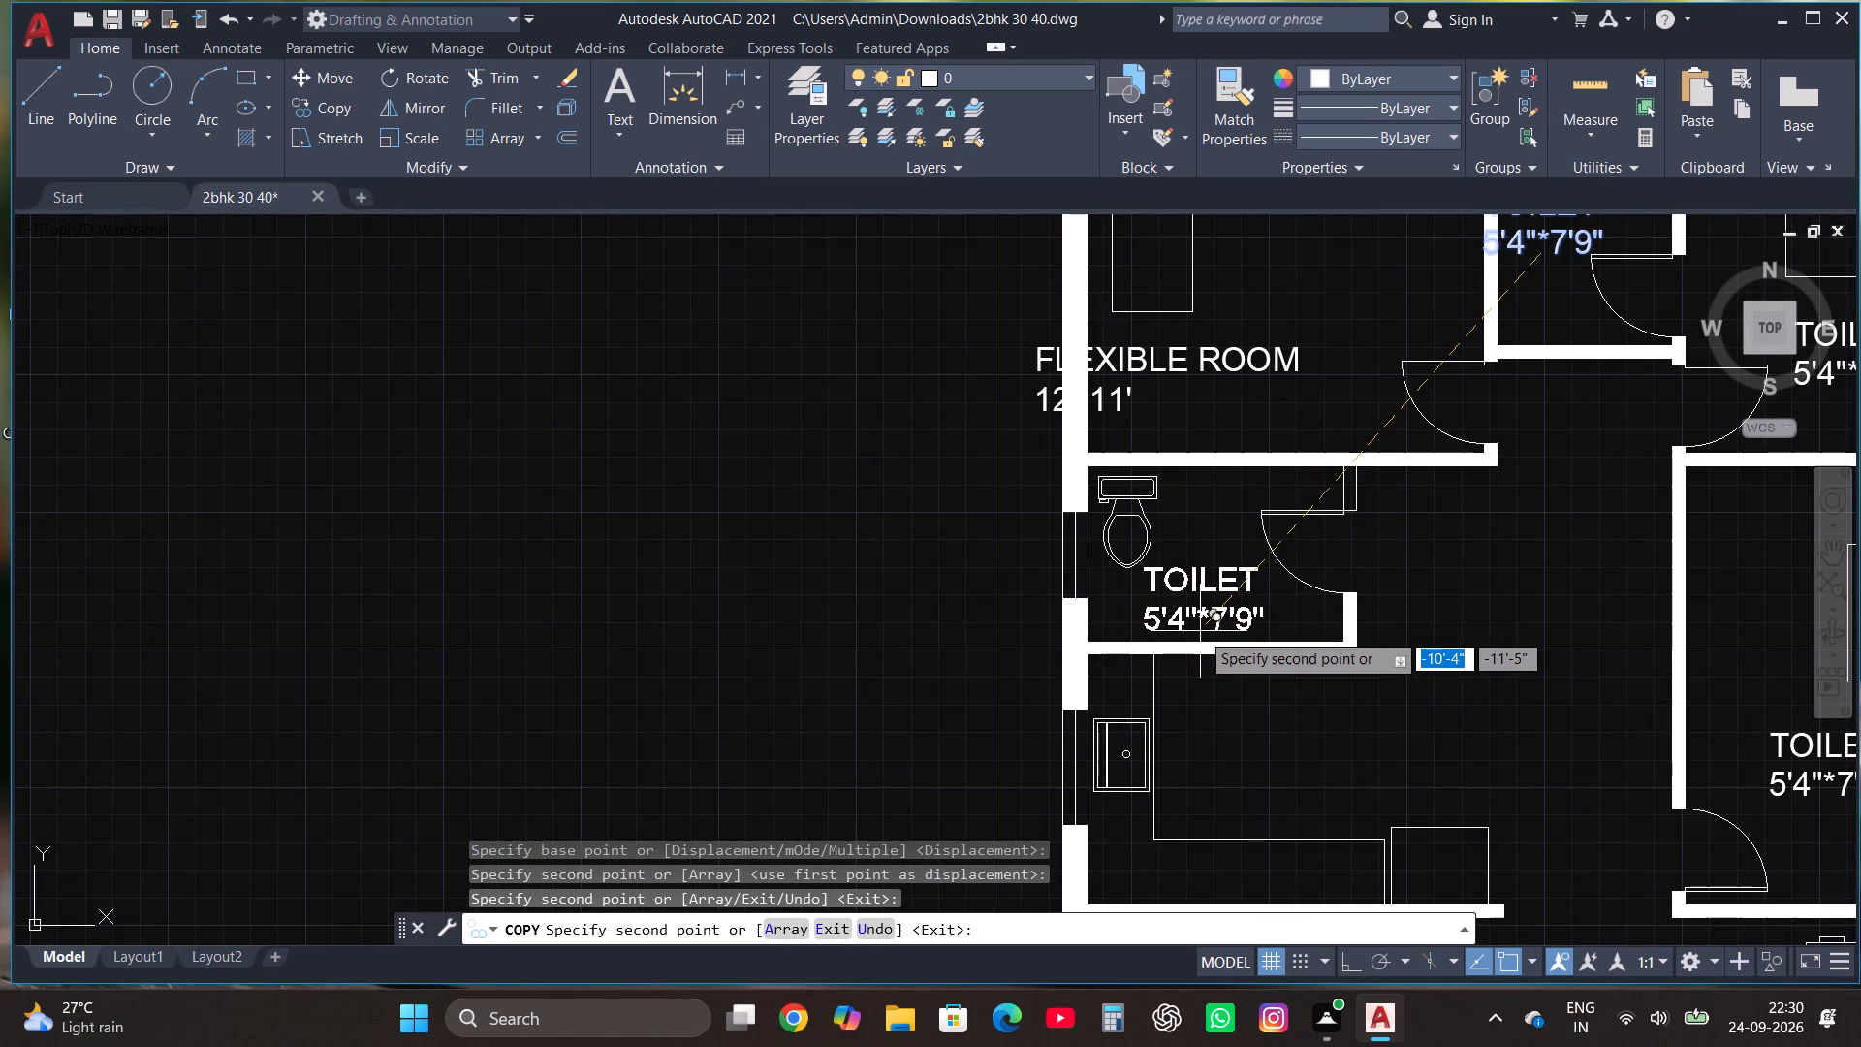
{"action": "left_click", "coordinate": [1200, 631]}
{"action": "scroll", "coordinate": [1319, 470], "scroll_direction": "down", "scroll_amount": 1}
{"action": "scroll", "coordinate": [1307, 703], "scroll_direction": "up", "scroll_amount": 2}
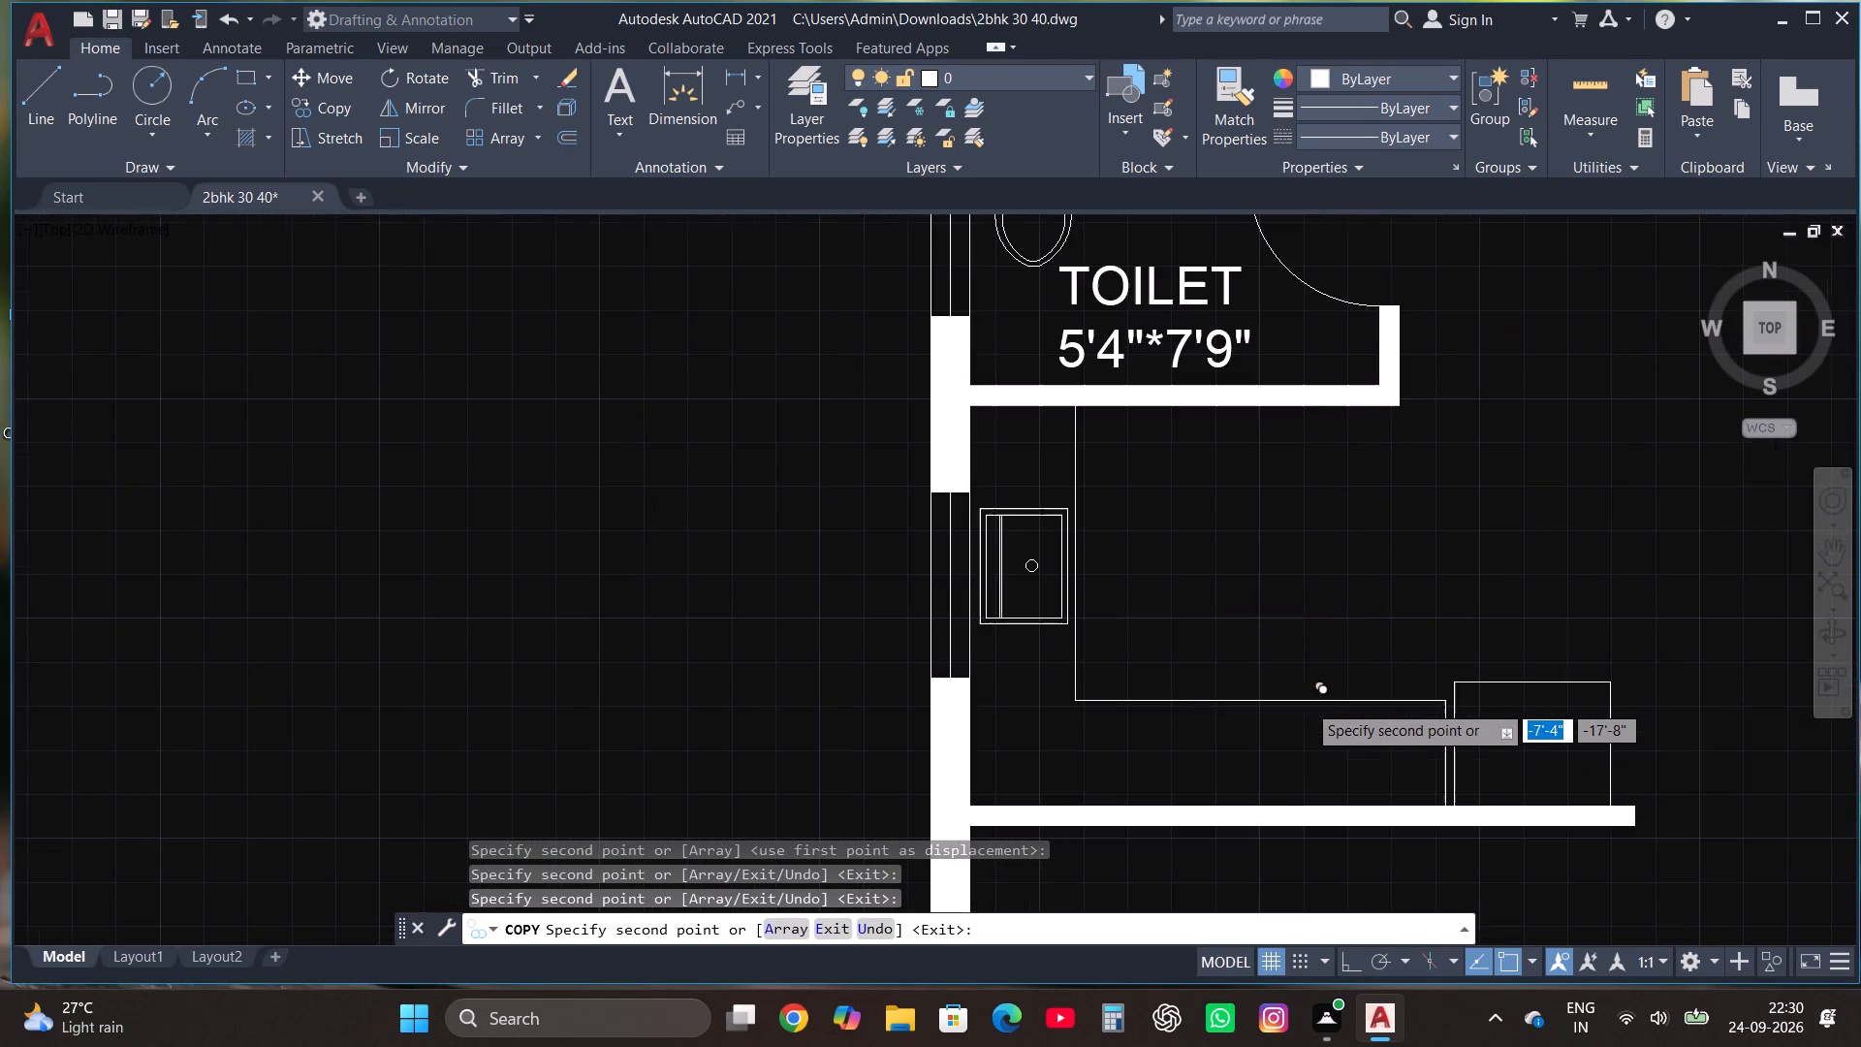
{"action": "left_click", "coordinate": [1233, 596]}
Place copies of the toilet label in the living and dining area and above the staircase, ending the copying.
{"action": "scroll", "coordinate": [1148, 480], "scroll_direction": "down", "scroll_amount": 4}
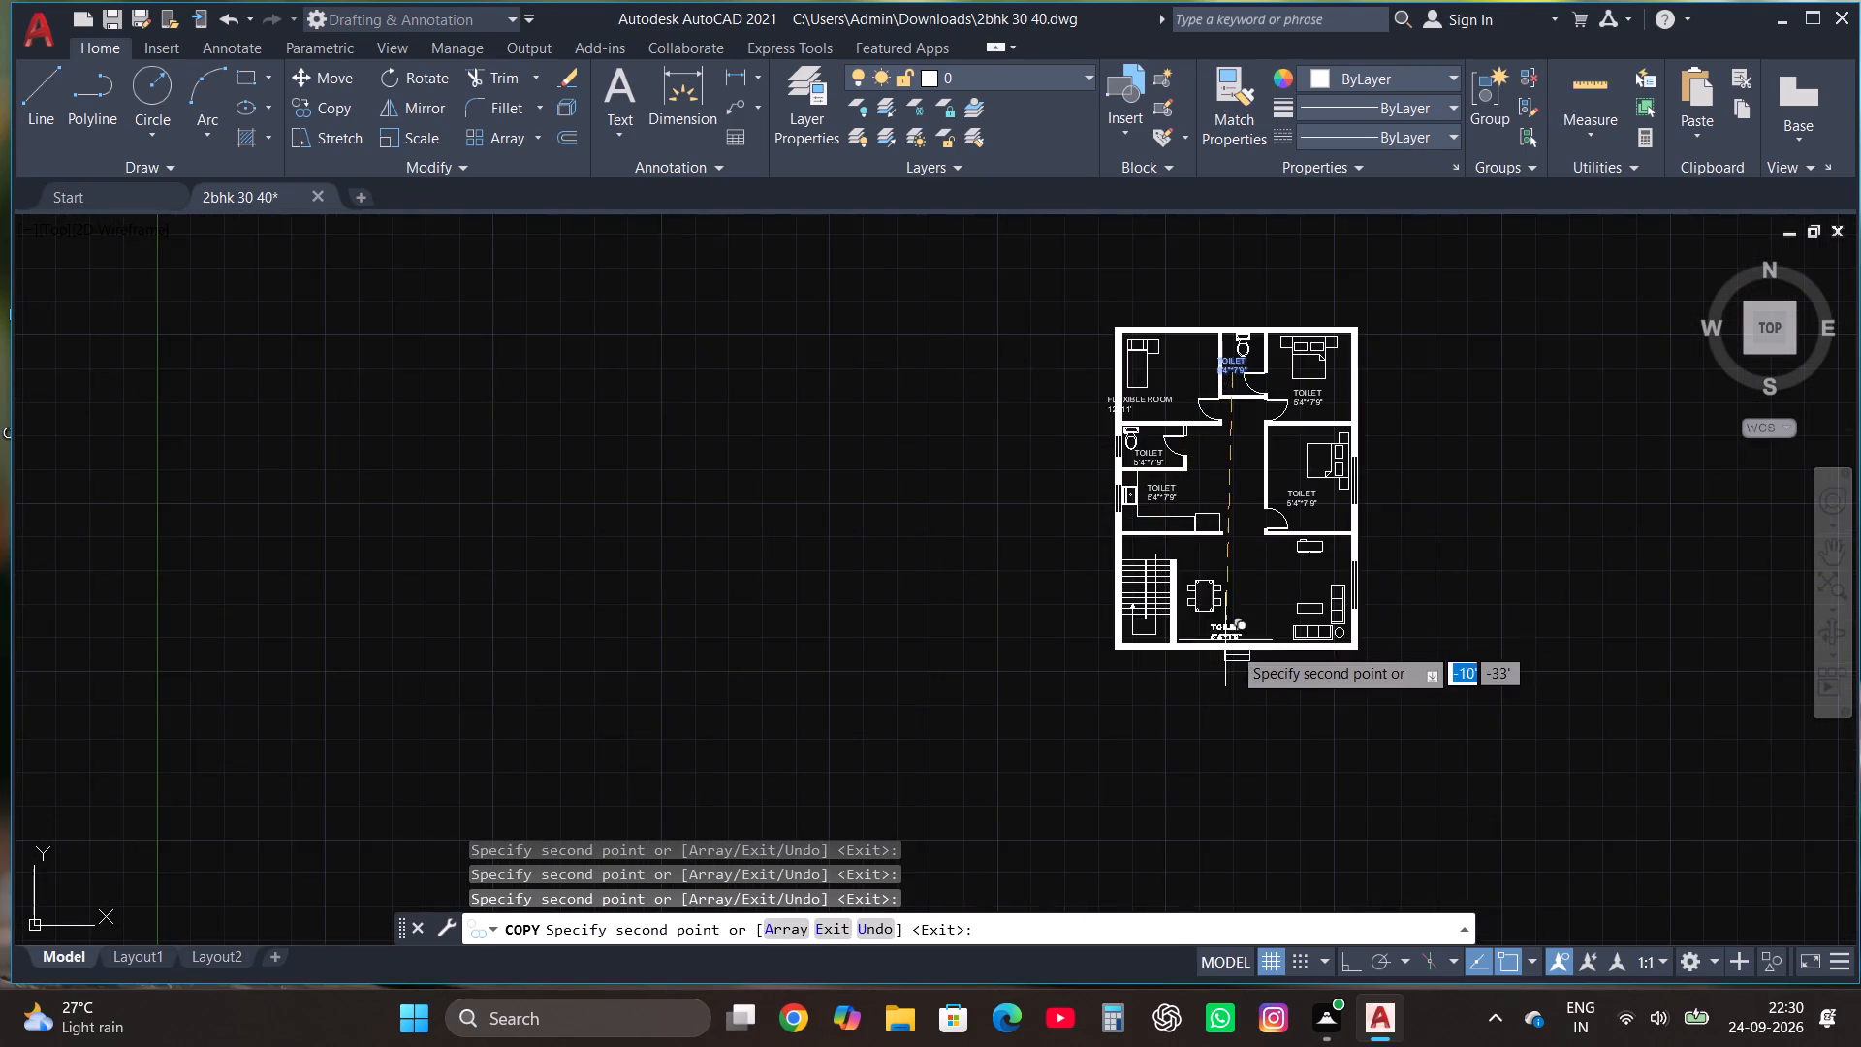
{"action": "scroll", "coordinate": [1232, 646], "scroll_direction": "up", "scroll_amount": 2}
{"action": "left_click", "coordinate": [1255, 492]}
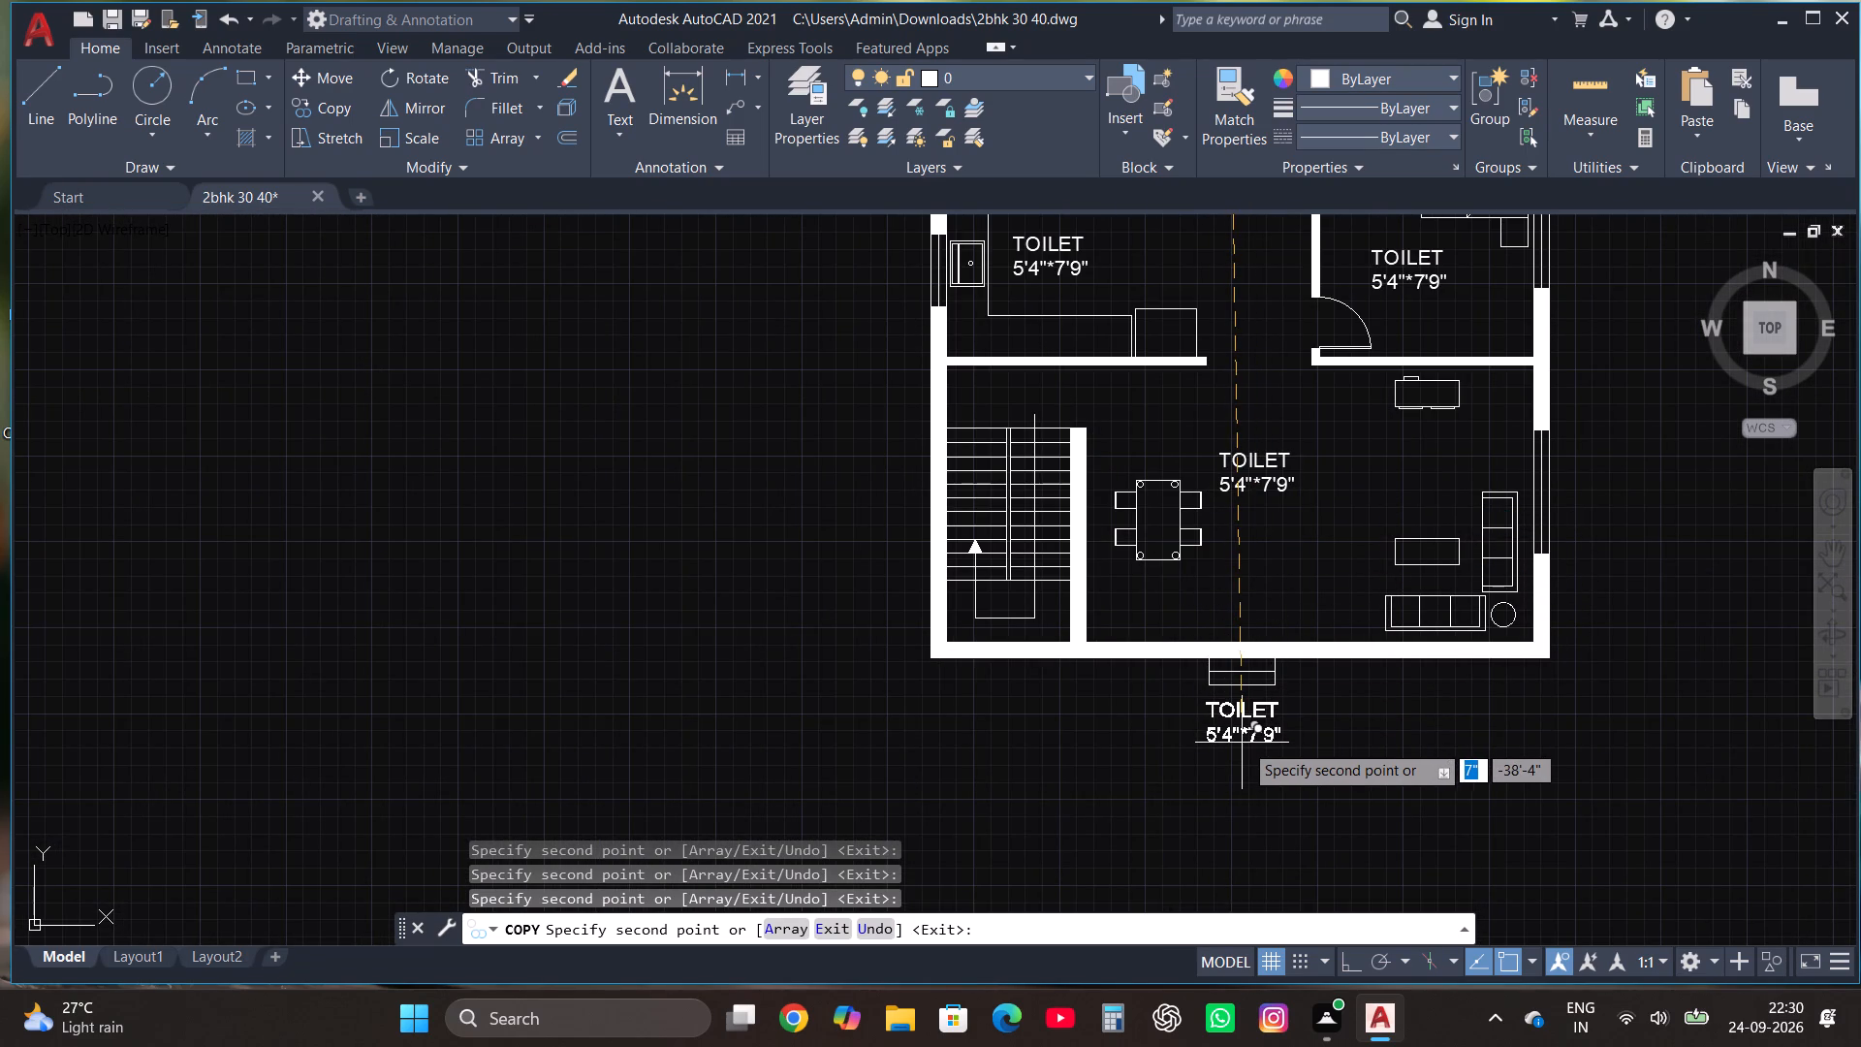
{"action": "scroll", "coordinate": [1047, 382], "scroll_direction": "up", "scroll_amount": 1}
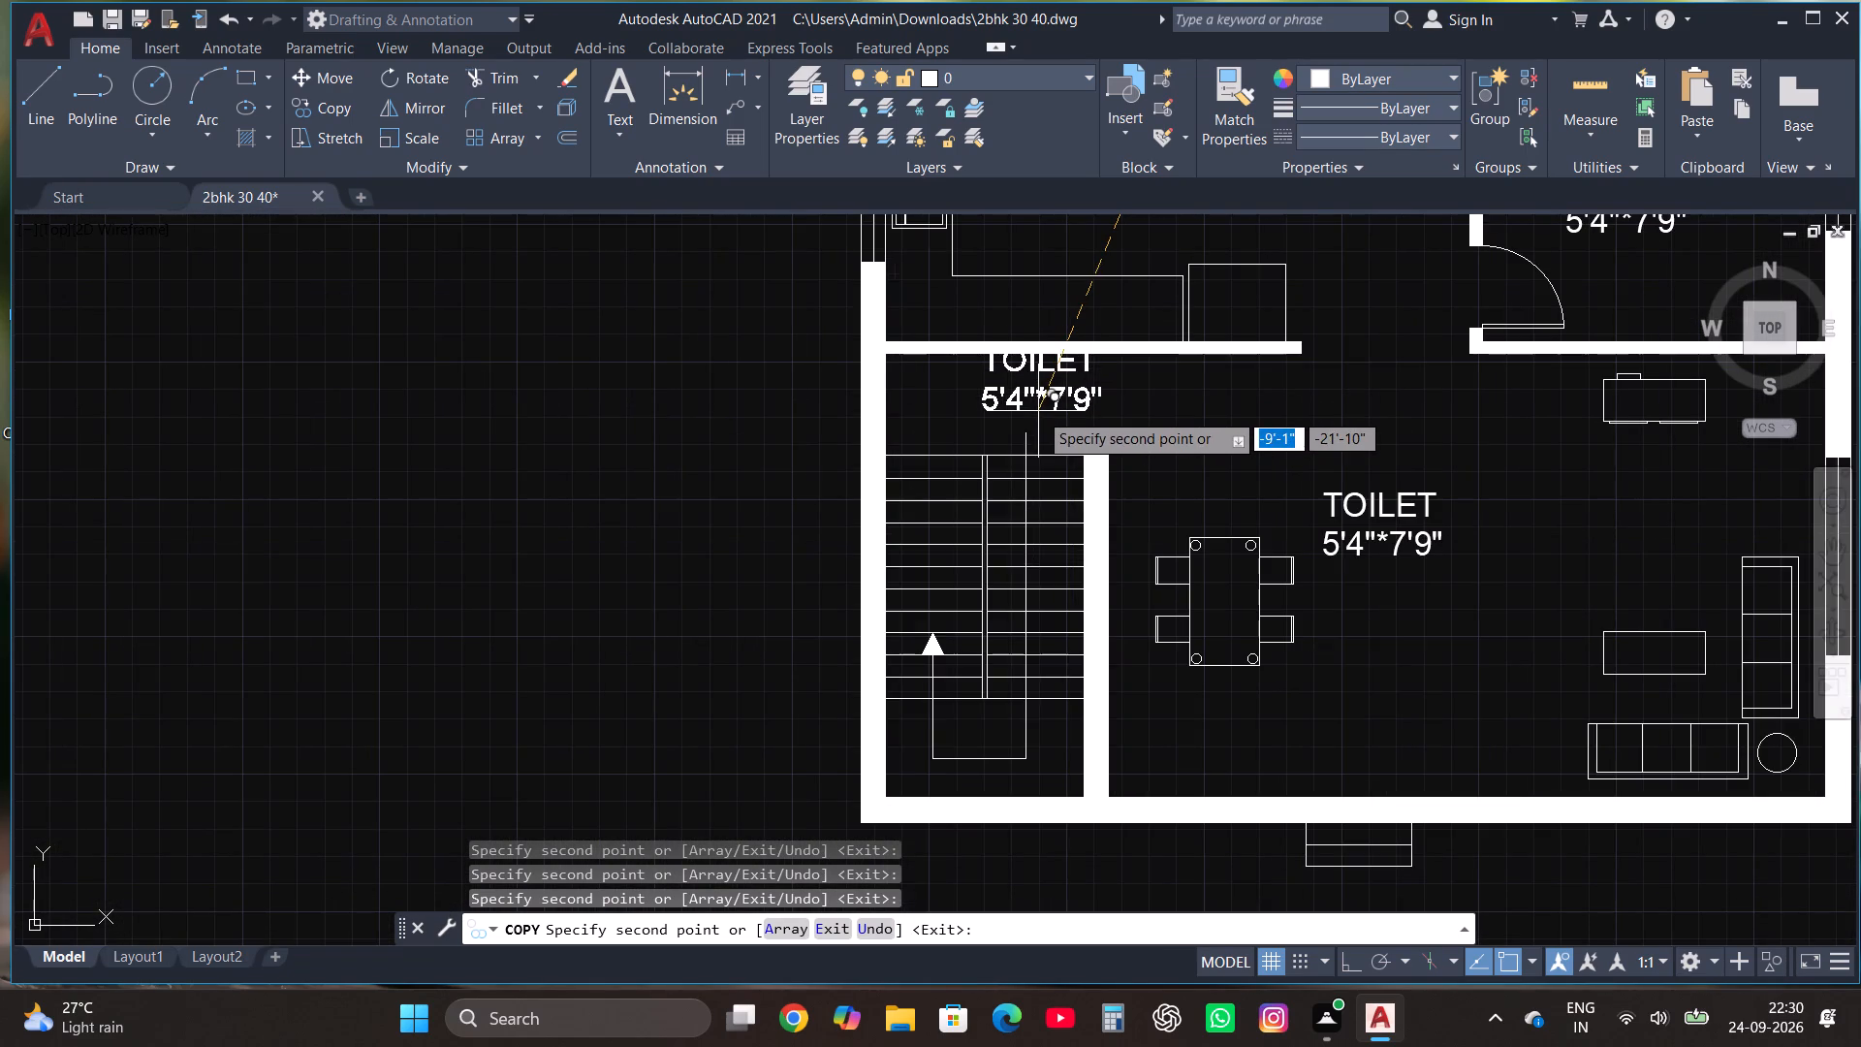
{"action": "left_click", "coordinate": [1031, 425]}
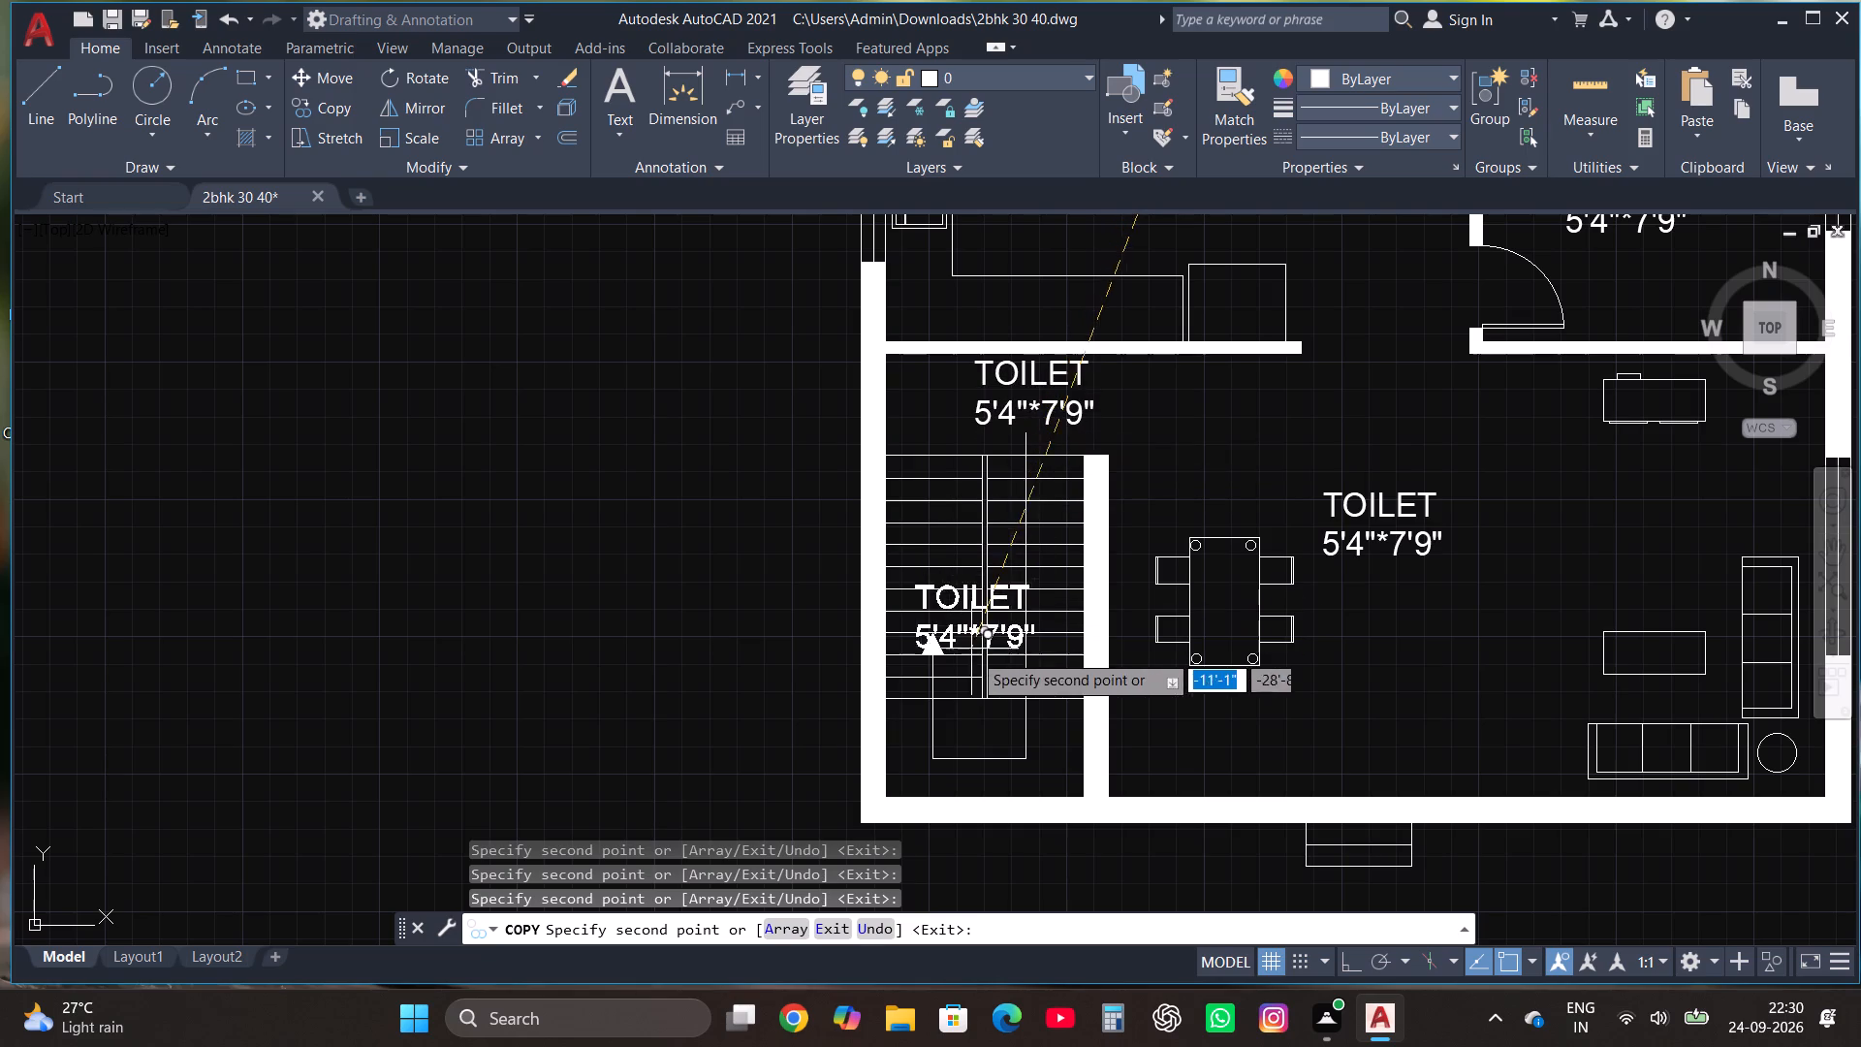
{"action": "key", "text": "Escape"}
Move the flexible room label sideways off the outer wall so it sits inside the room below the bed.
{"action": "scroll", "coordinate": [1021, 714], "scroll_direction": "down", "scroll_amount": 2}
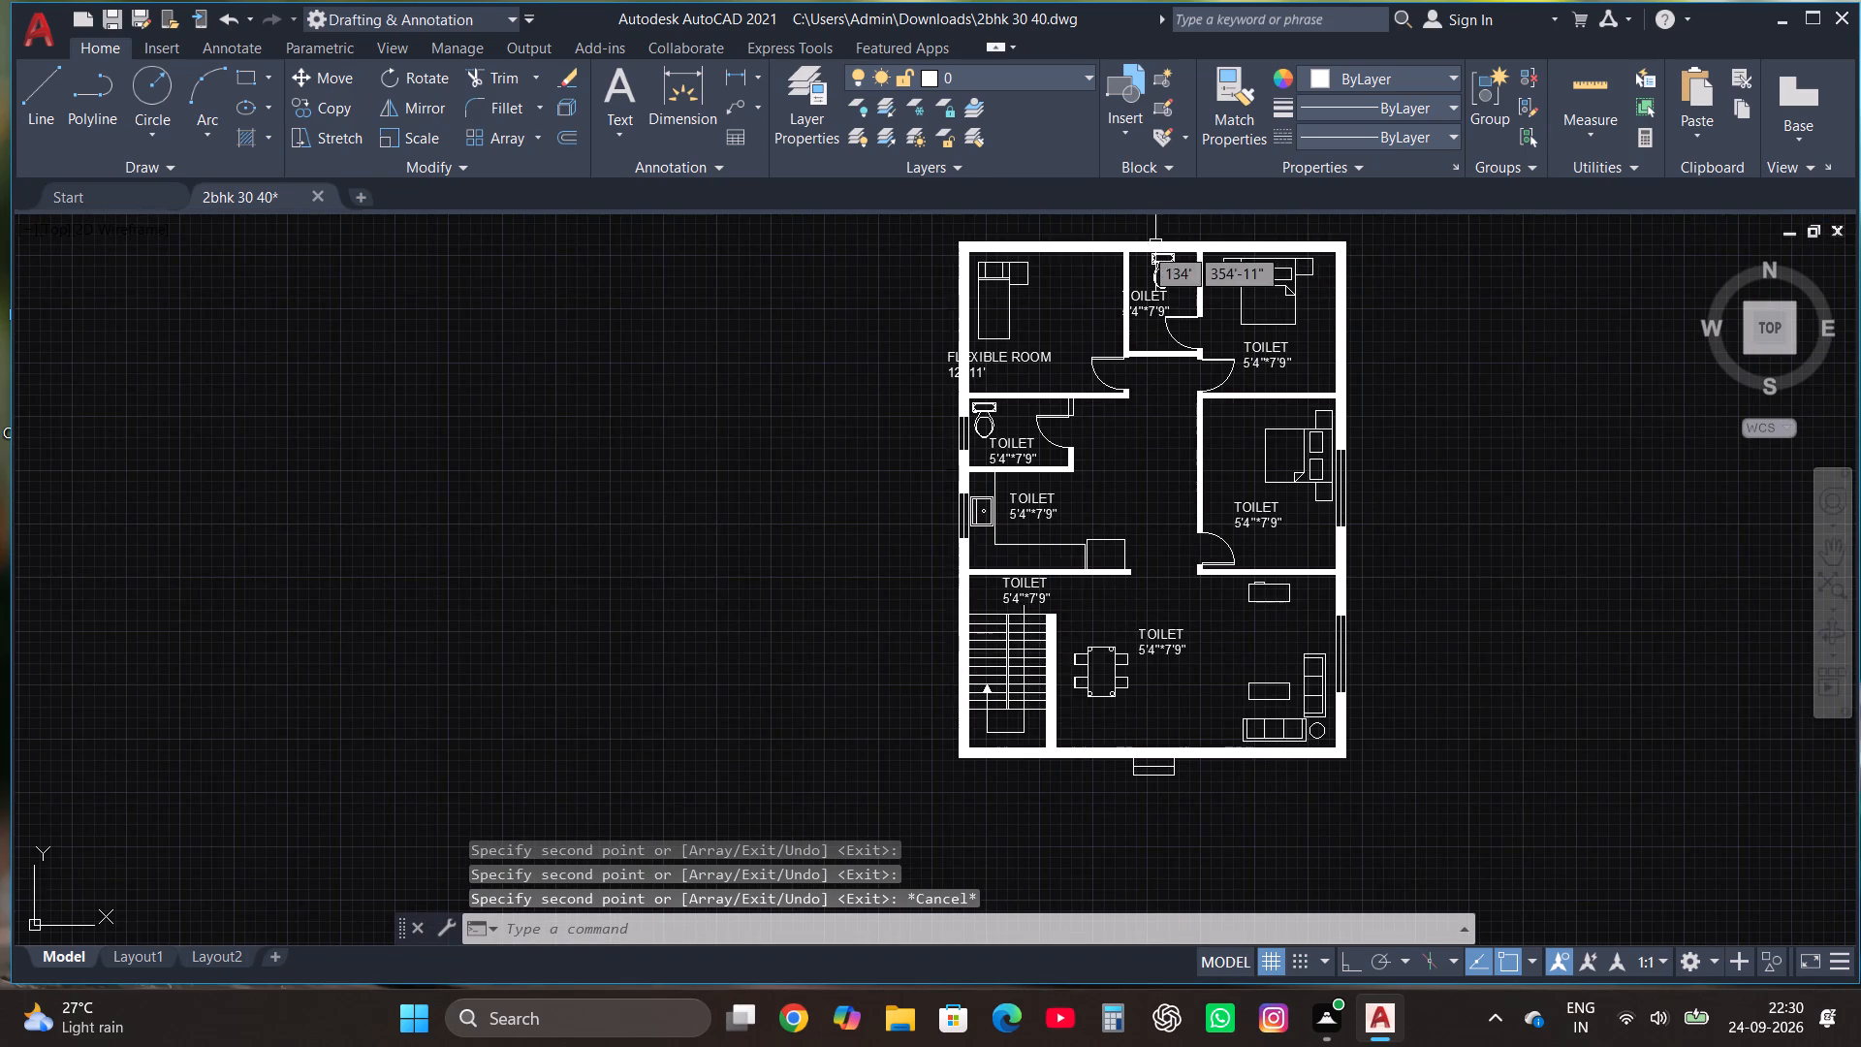
{"action": "scroll", "coordinate": [1117, 254], "scroll_direction": "up", "scroll_amount": 2}
{"action": "left_click", "coordinate": [805, 524]}
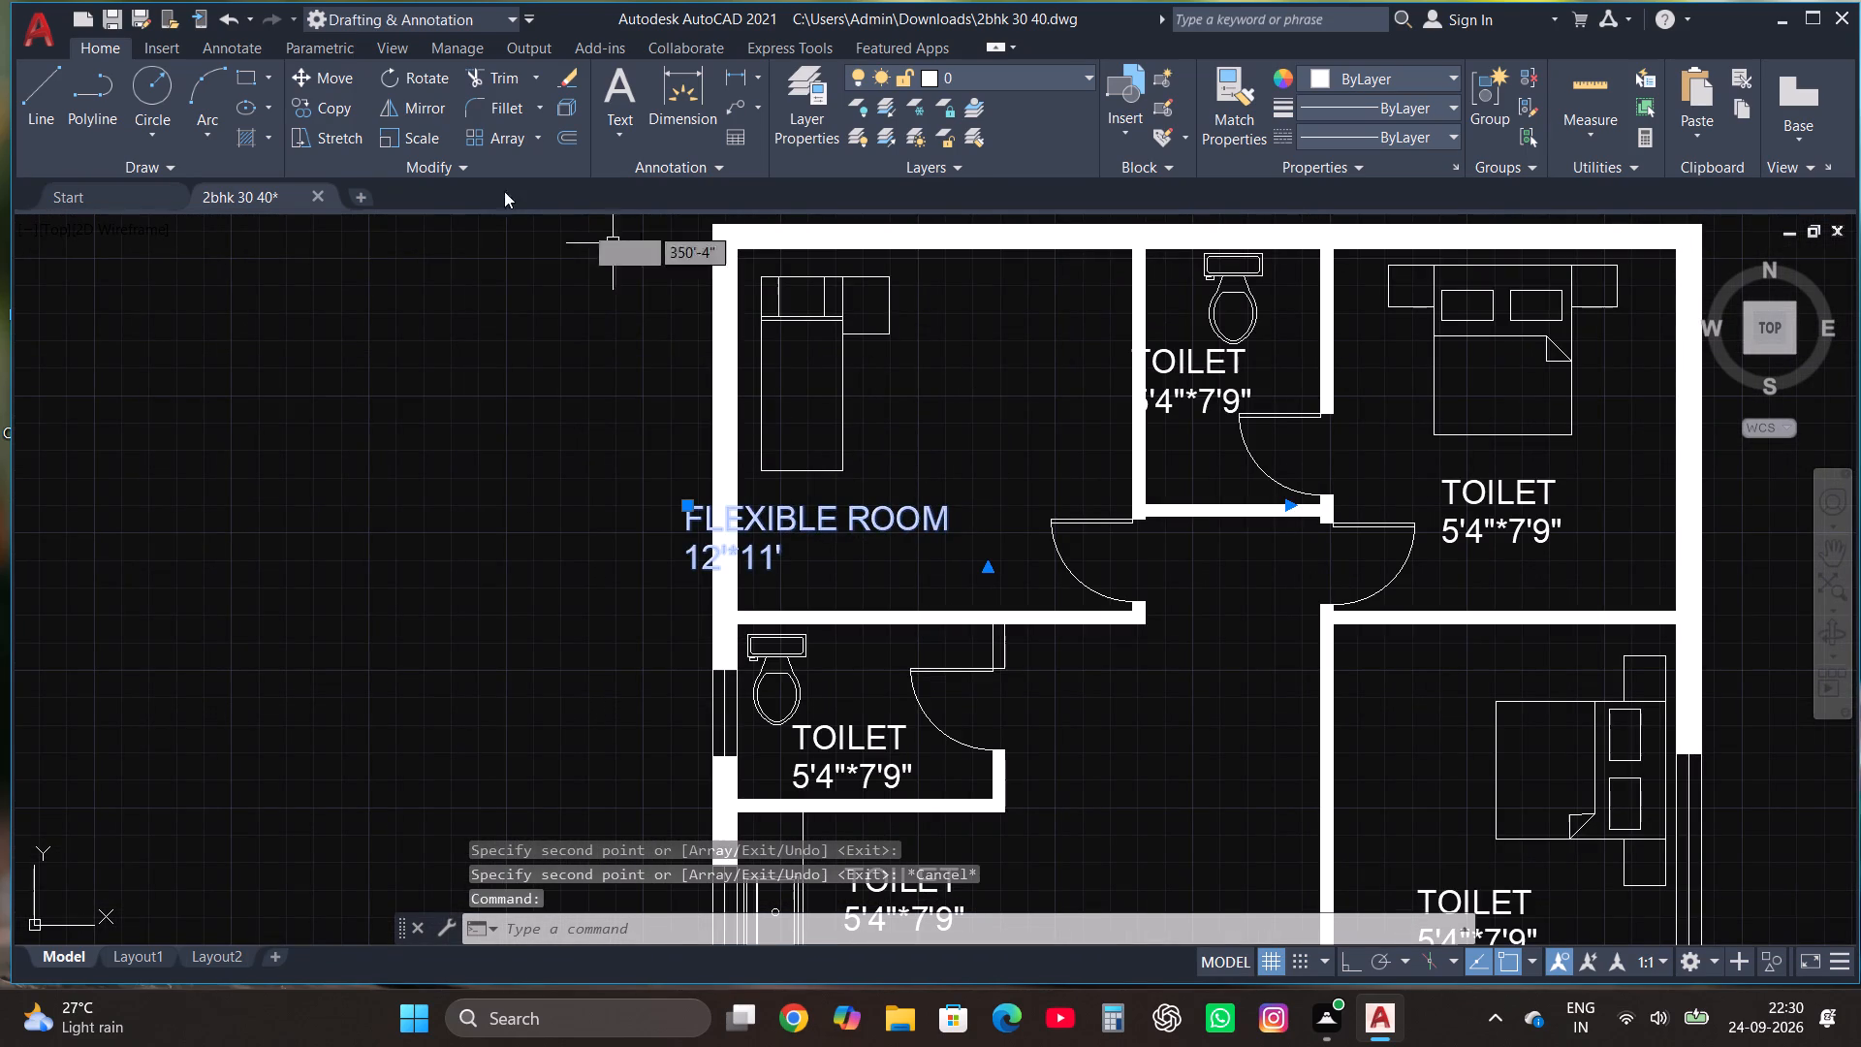
{"action": "left_click", "coordinate": [335, 80]}
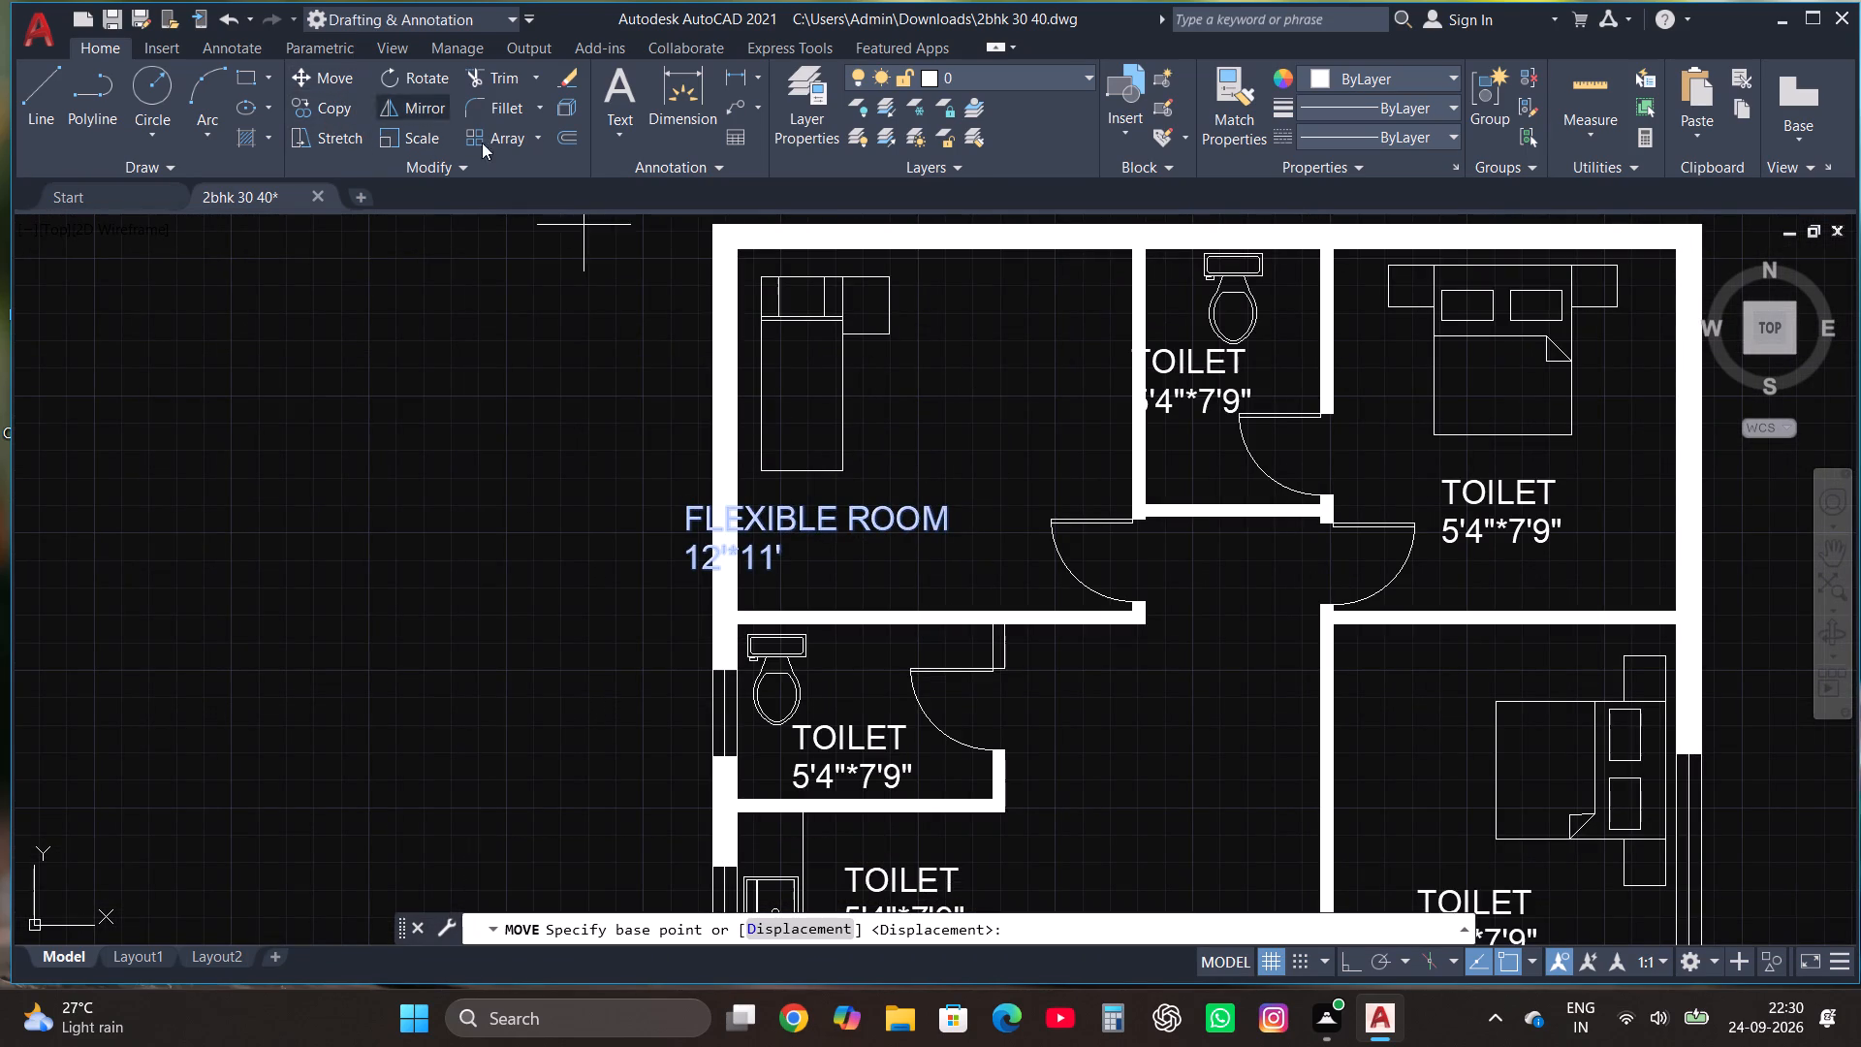
{"action": "left_click", "coordinate": [800, 534]}
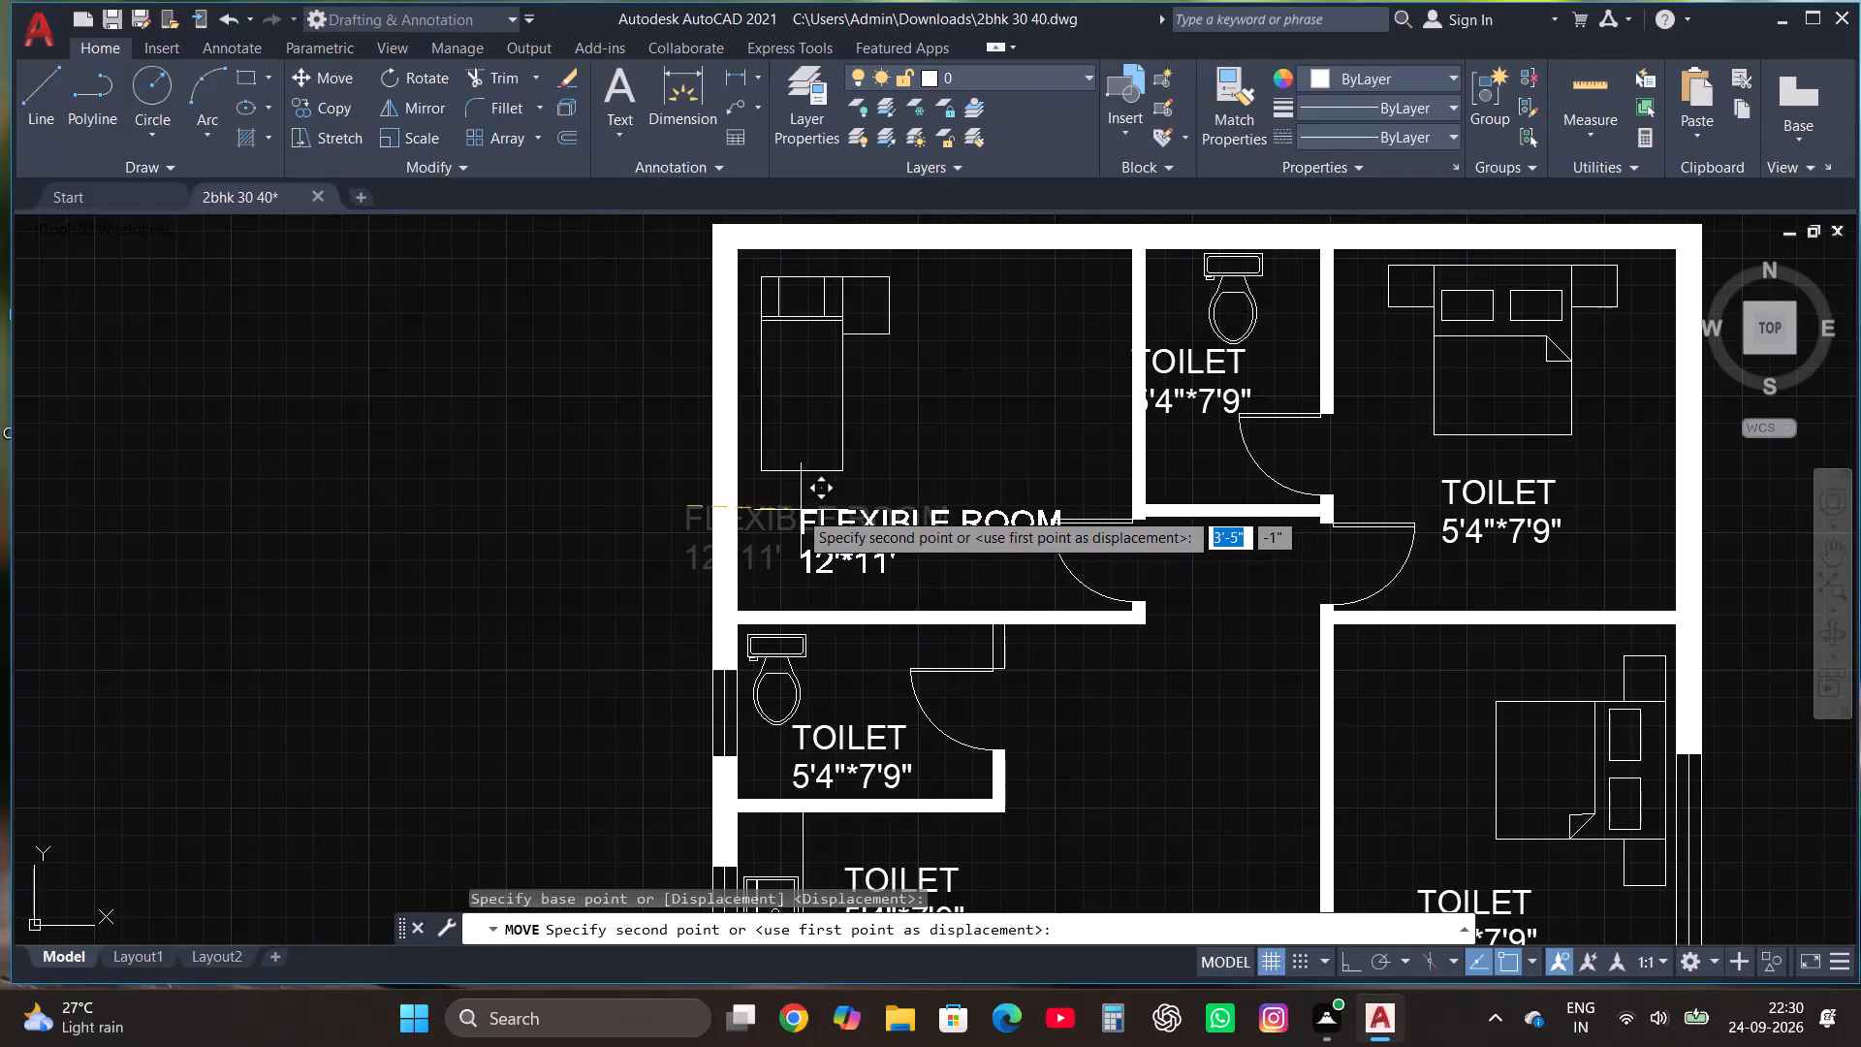
{"action": "left_click", "coordinate": [779, 514]}
Move the upper toilet's label off the partition wall so it sits just below the WC.
{"action": "scroll", "coordinate": [756, 481], "scroll_direction": "down", "scroll_amount": 1}
{"action": "scroll", "coordinate": [1052, 423], "scroll_direction": "up", "scroll_amount": 2}
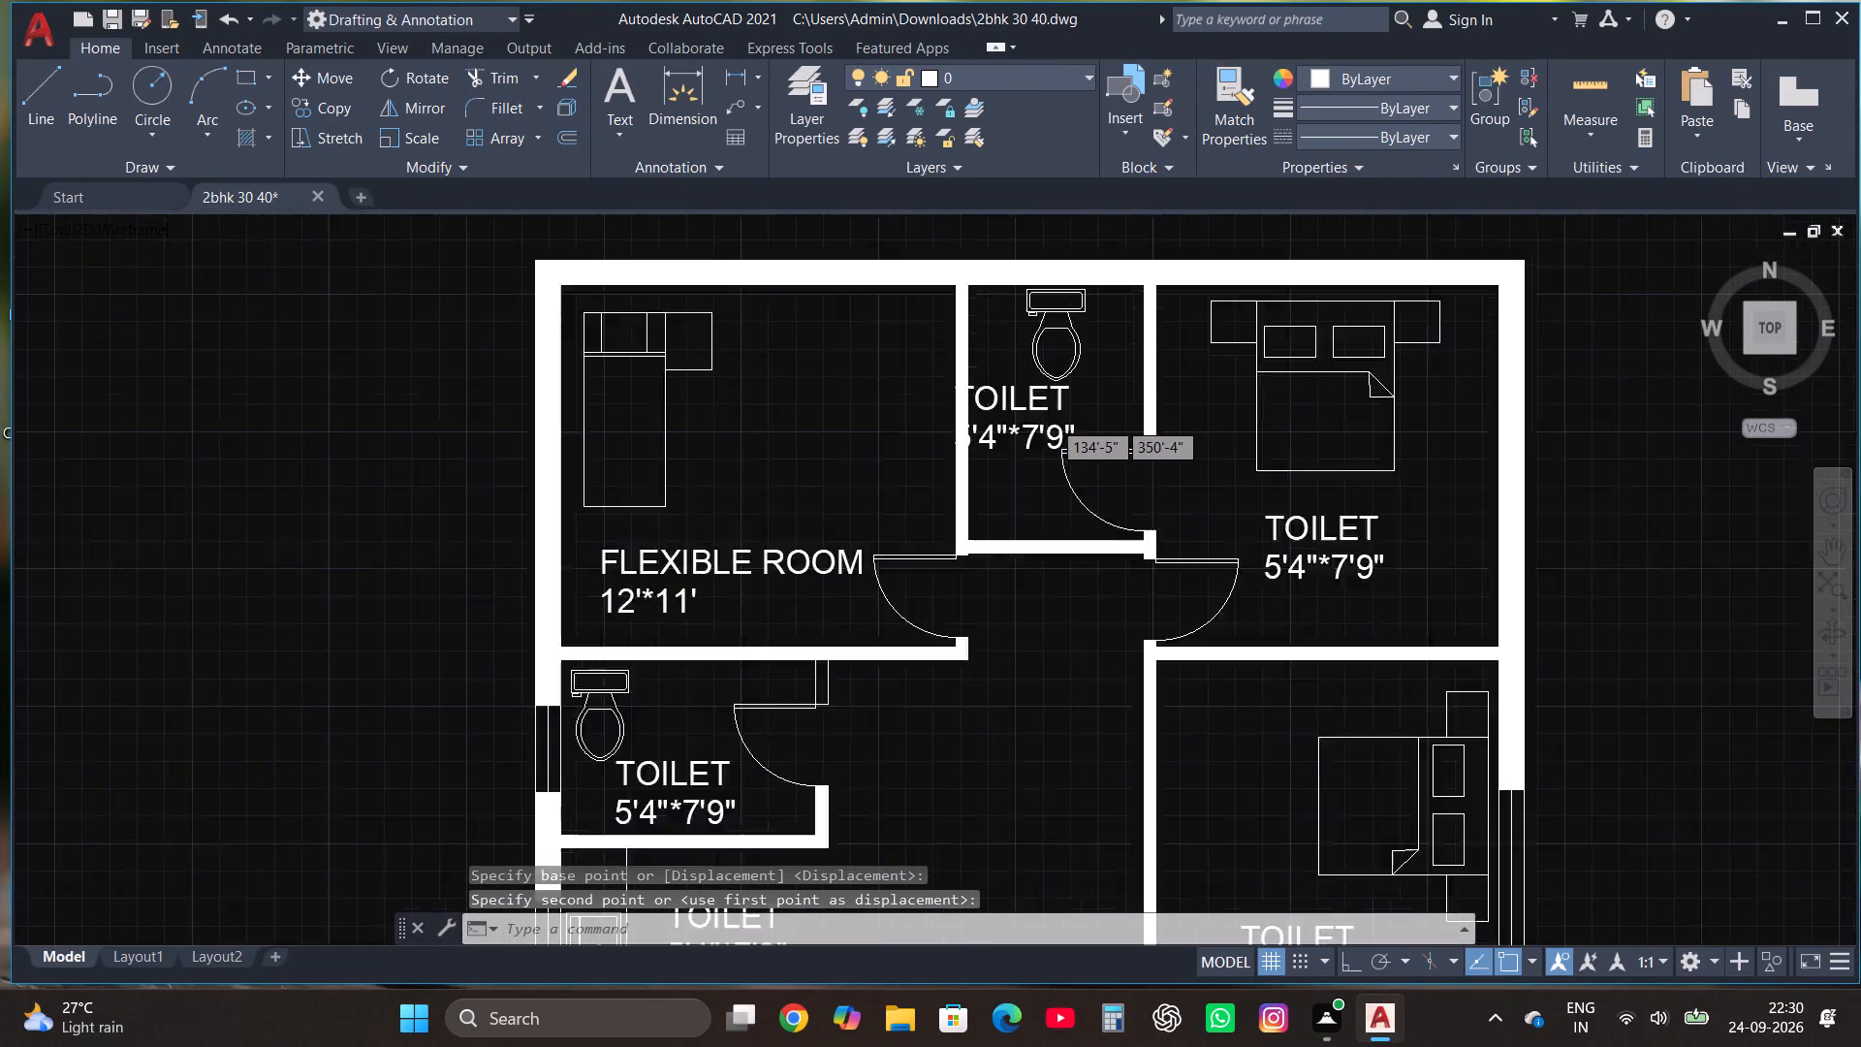
{"action": "left_click", "coordinate": [960, 394]}
{"action": "left_click", "coordinate": [327, 71]}
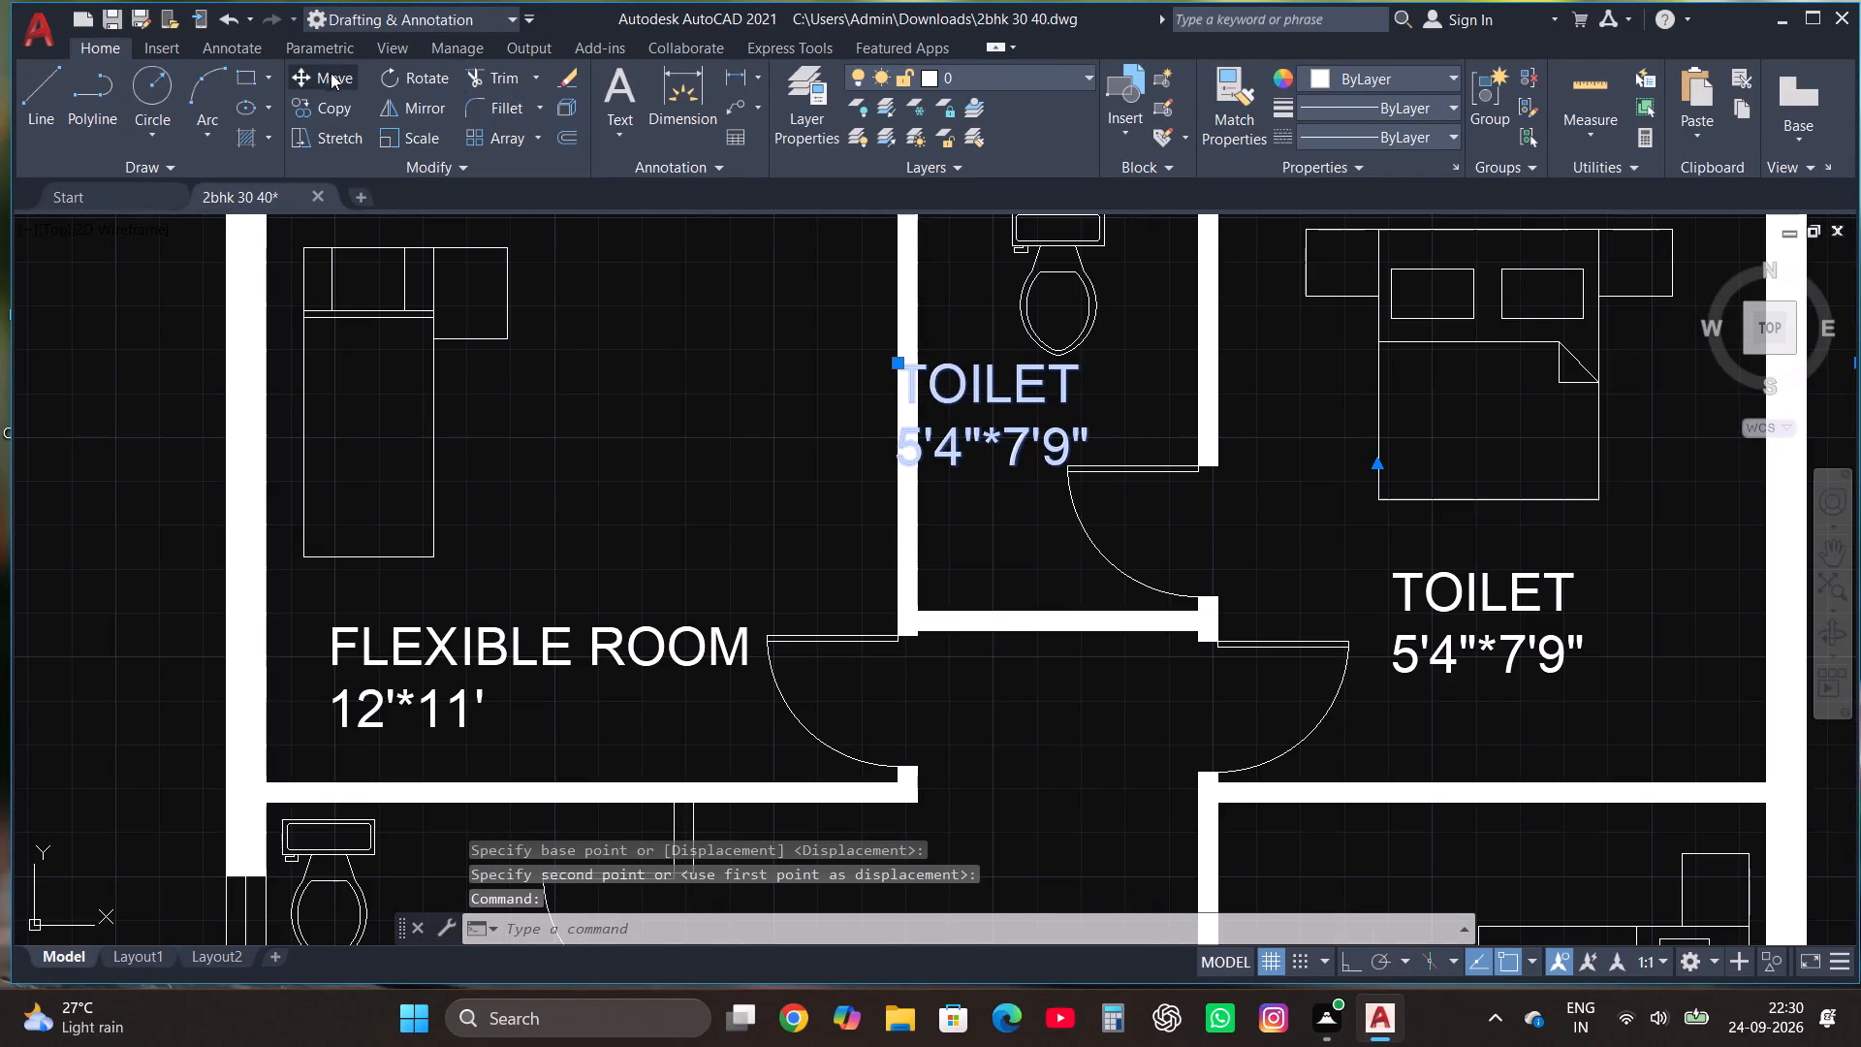
{"action": "left_click", "coordinate": [981, 397]}
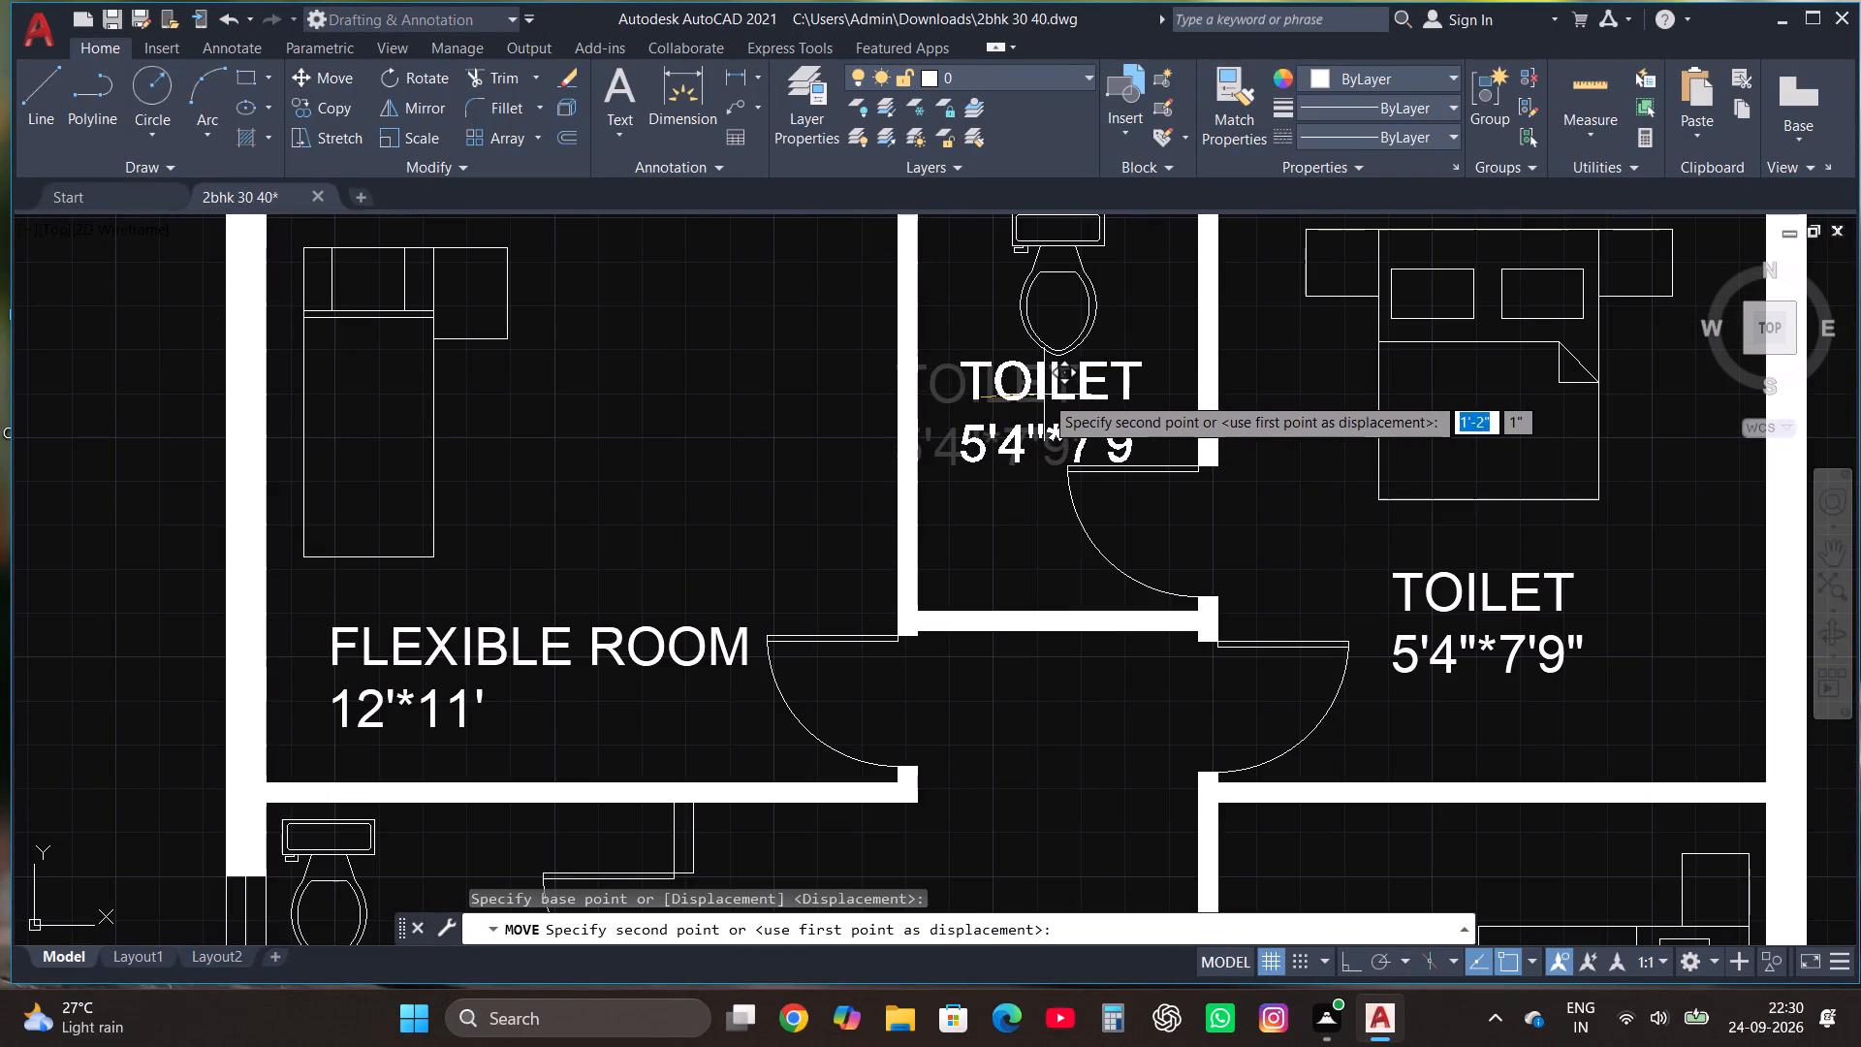
{"action": "left_click", "coordinate": [1044, 395]}
Replace the copied toilet label's text in the bedroom beside the upper toilet with "BEDROOM" and, on a second line, "11'*11'".
{"action": "scroll", "coordinate": [1053, 415], "scroll_direction": "down", "scroll_amount": 2}
{"action": "scroll", "coordinate": [1341, 495], "scroll_direction": "up", "scroll_amount": 2}
{"action": "left_click", "coordinate": [1136, 486]}
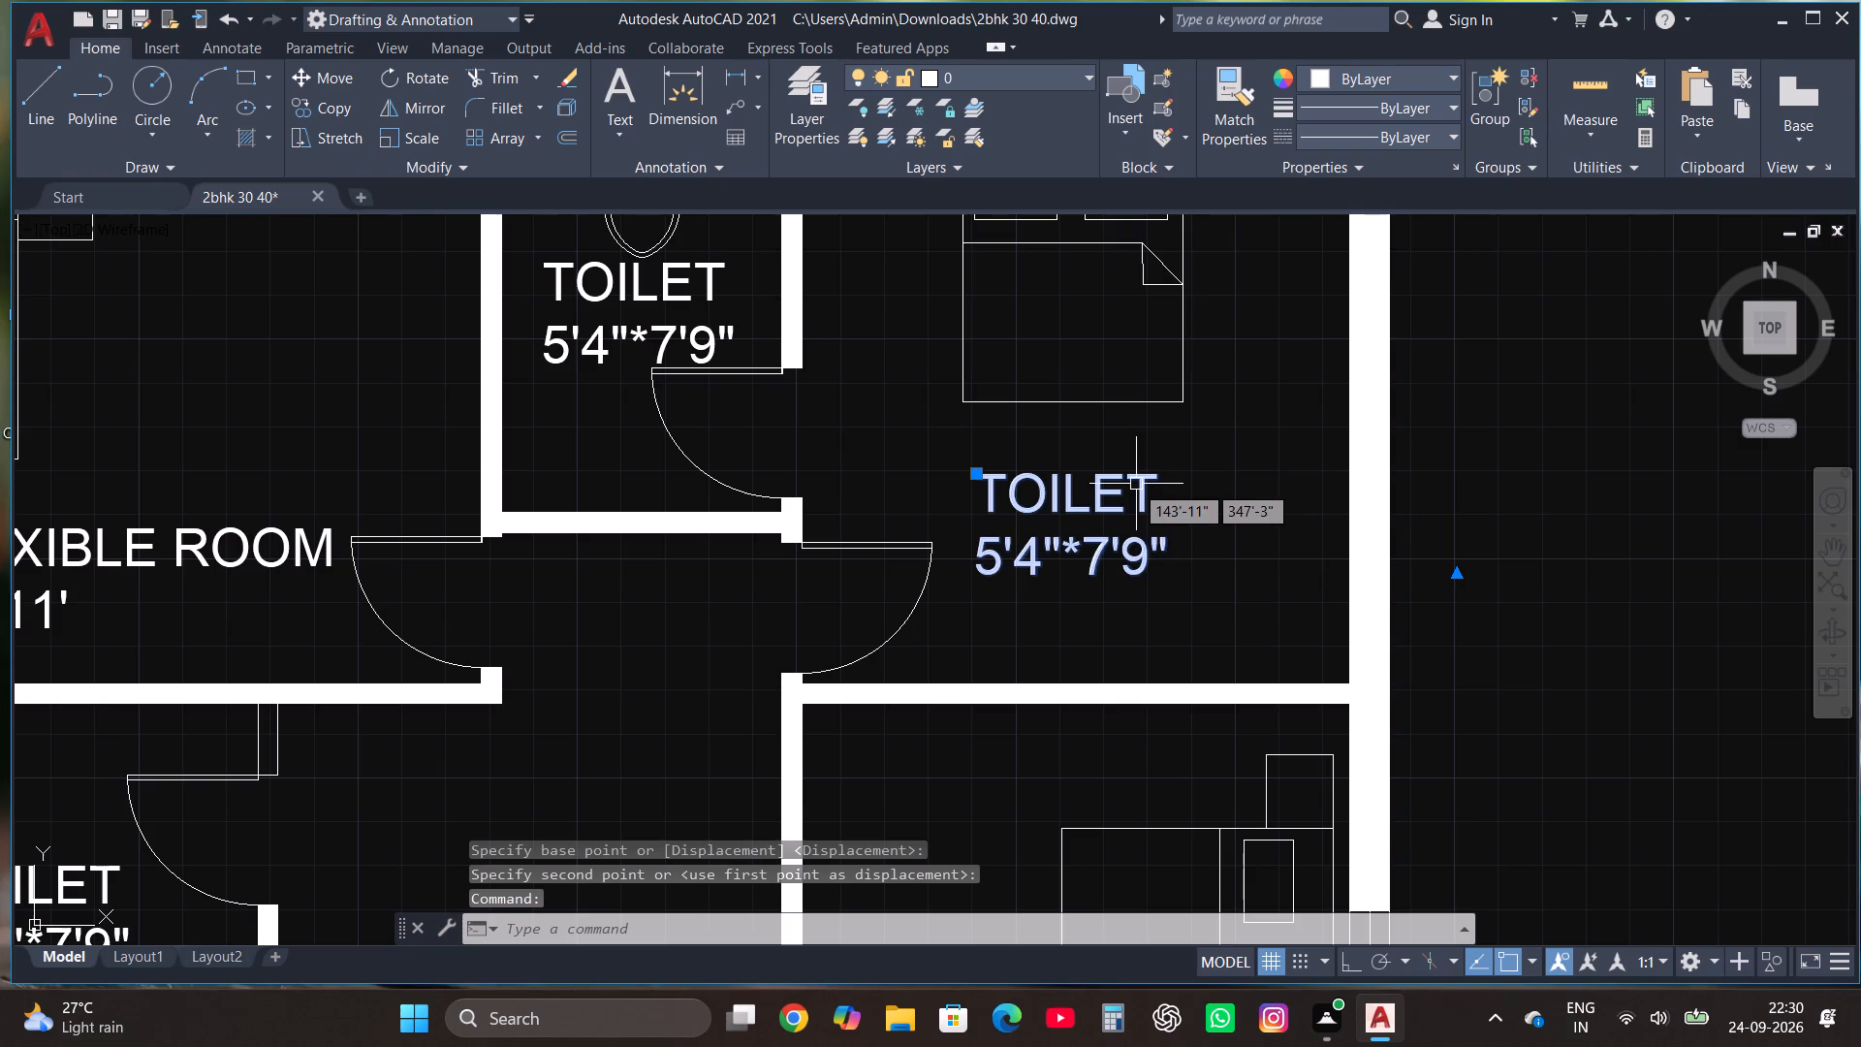
{"action": "right_click", "coordinate": [1132, 484]}
{"action": "left_click", "coordinate": [1252, 396]}
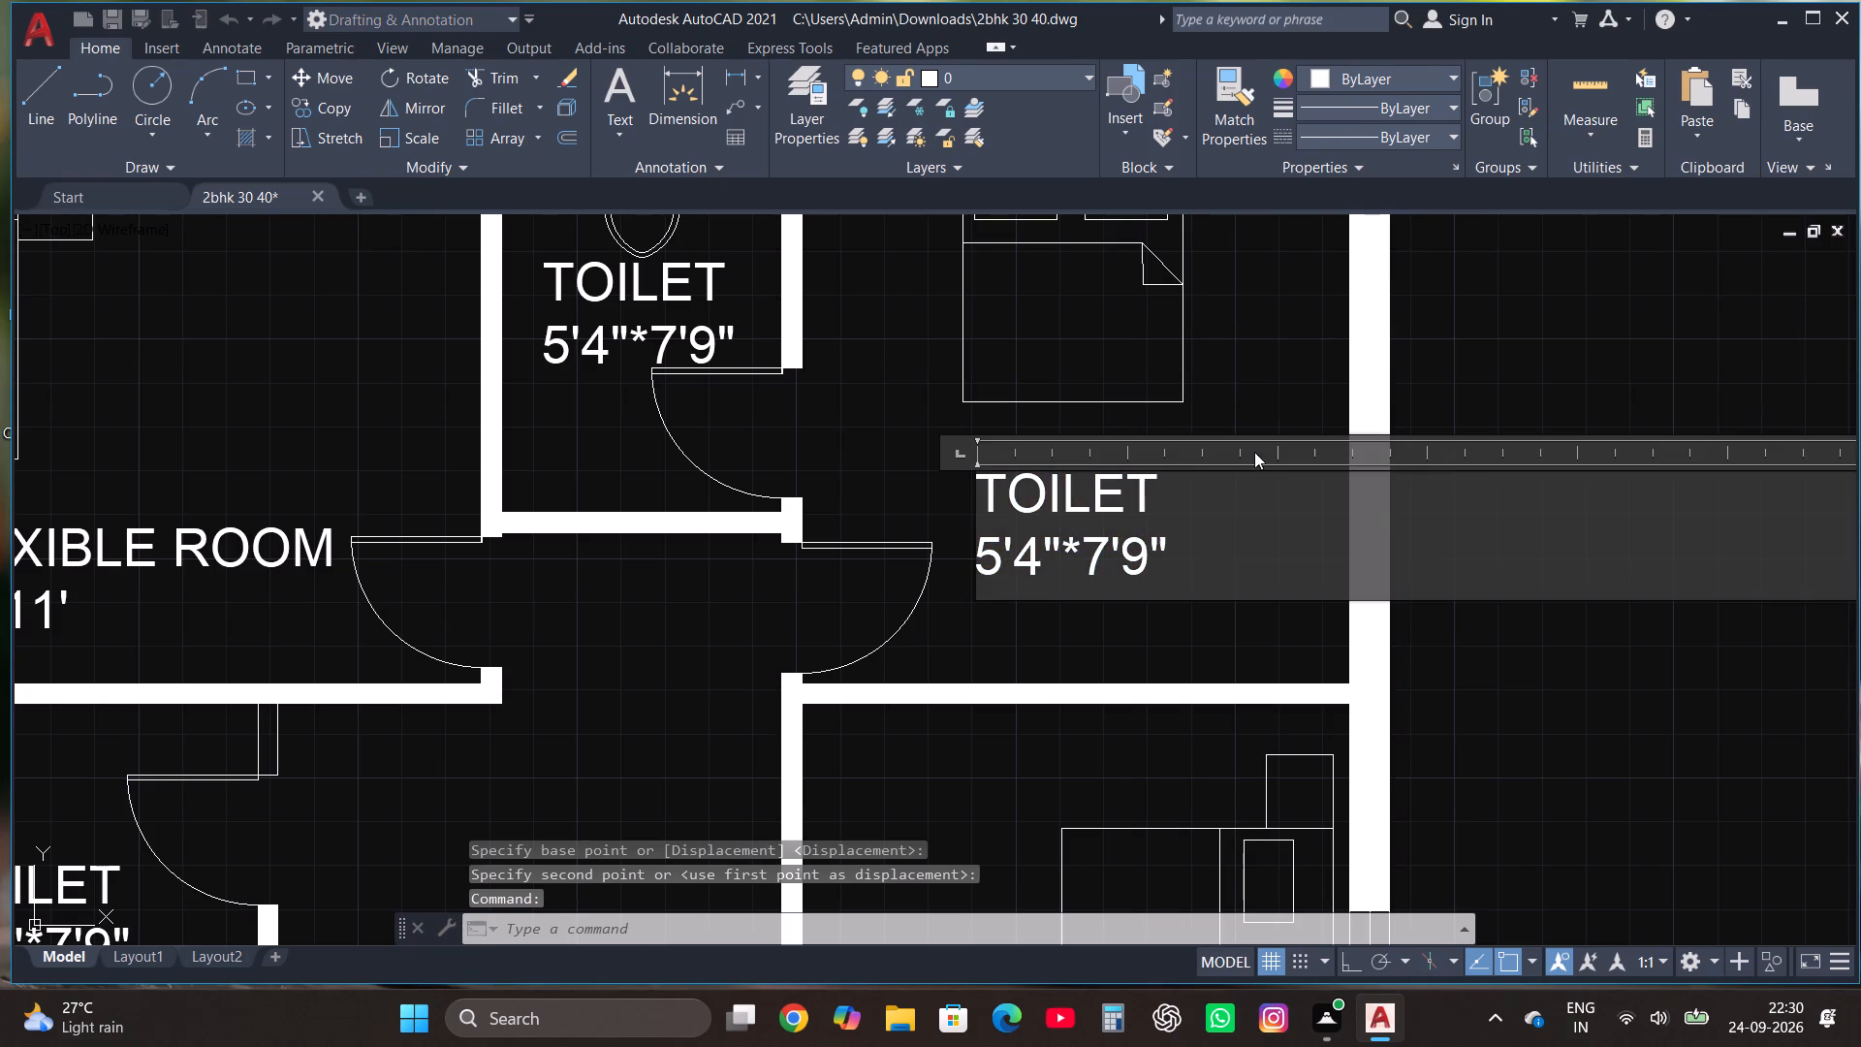
{"action": "left_click", "coordinate": [1237, 559]}
{"action": "key", "text": "BackSpace"}
{"action": "key", "text": "BackSpace"}
{"action": "key", "text": "BackSpace"}
{"action": "key", "text": "BackSpace"}
{"action": "key", "text": "BackSpace"}
{"action": "key", "text": "BackSpace"}
{"action": "key", "text": "BackSpace"}
{"action": "key", "text": "BackSpace"}
{"action": "key", "text": "BackSpace"}
{"action": "key", "text": "BackSpace"}
{"action": "key", "text": "BackSpace"}
{"action": "key", "text": "BackSpace"}
{"action": "key", "text": "BackSpace"}
{"action": "key", "text": "BackSpace"}
{"action": "key", "text": "BackSpace"}
{"action": "key", "text": "BackSpace"}
{"action": "key", "text": "BackSpace"}
{"action": "key", "text": "BackSpace"}
{"action": "key", "text": "BackSpace"}
{"action": "key", "text": "BackSpace"}
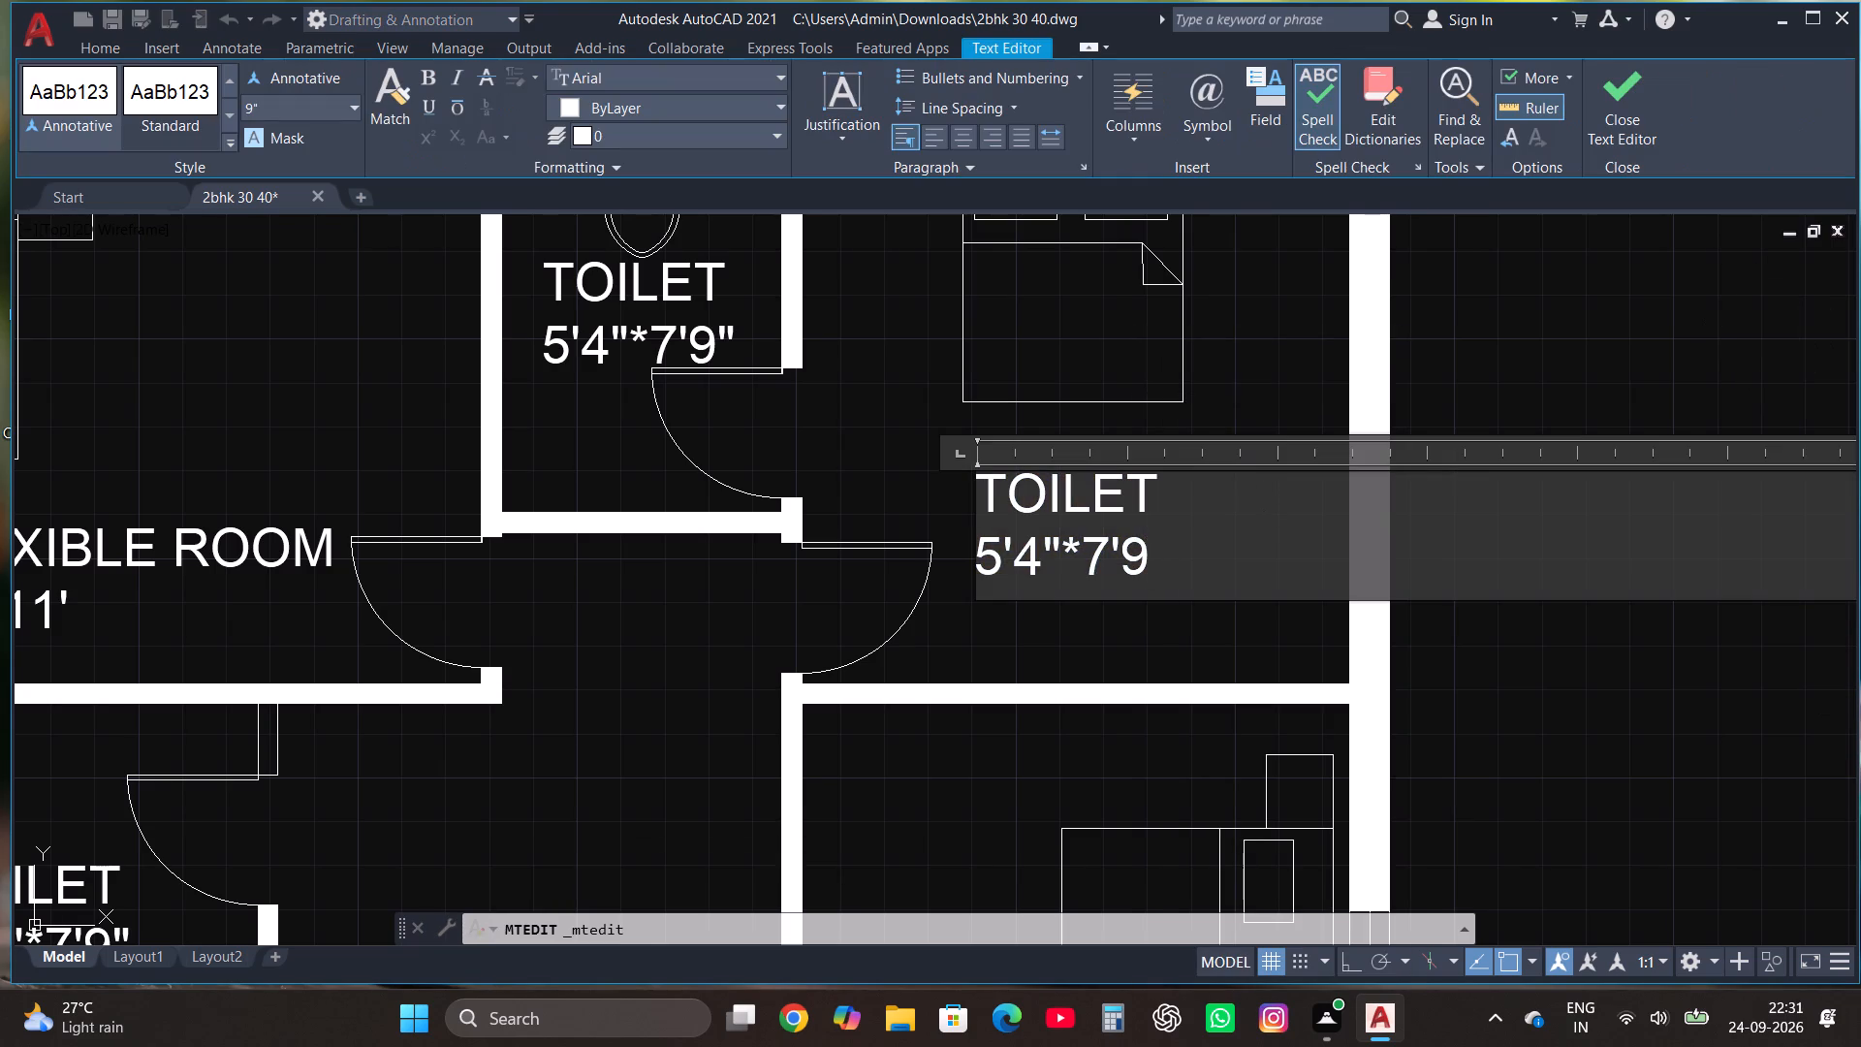
{"action": "type", "text": "BEDRO"}
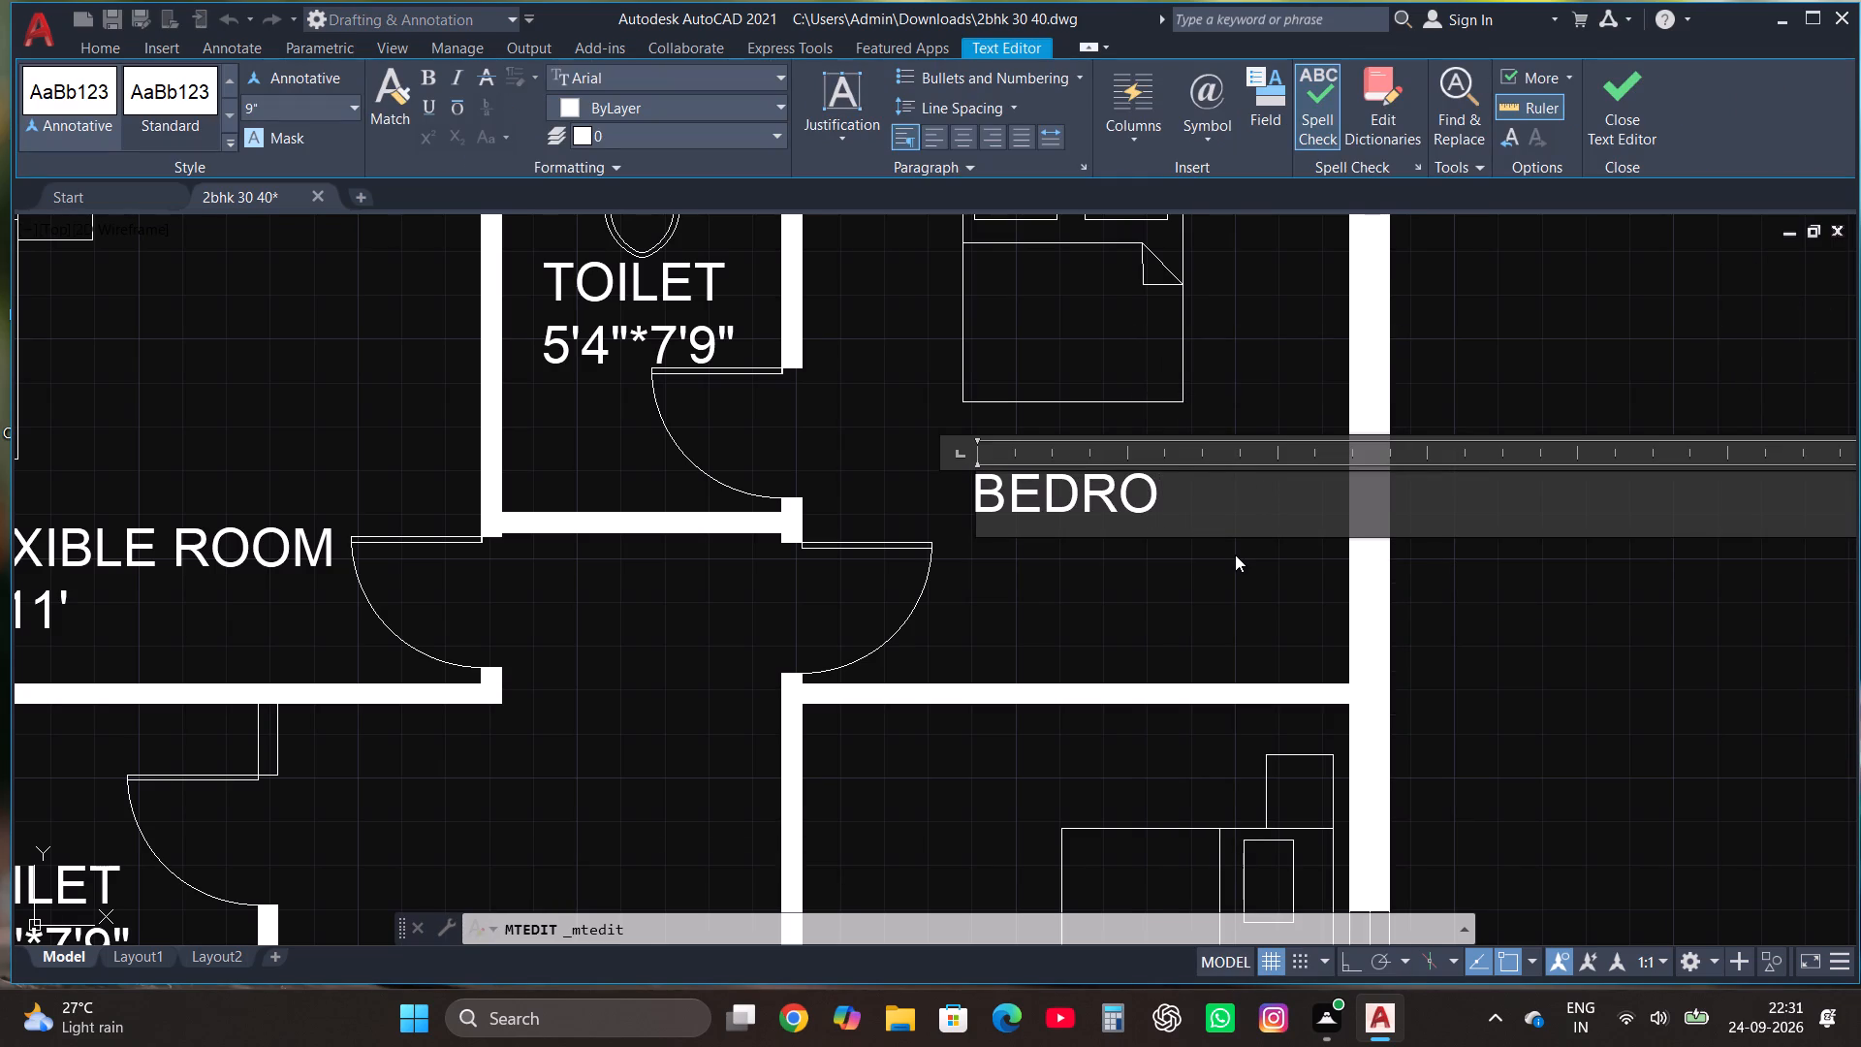
{"action": "type", "text": "OM"}
{"action": "key", "text": "Return"}
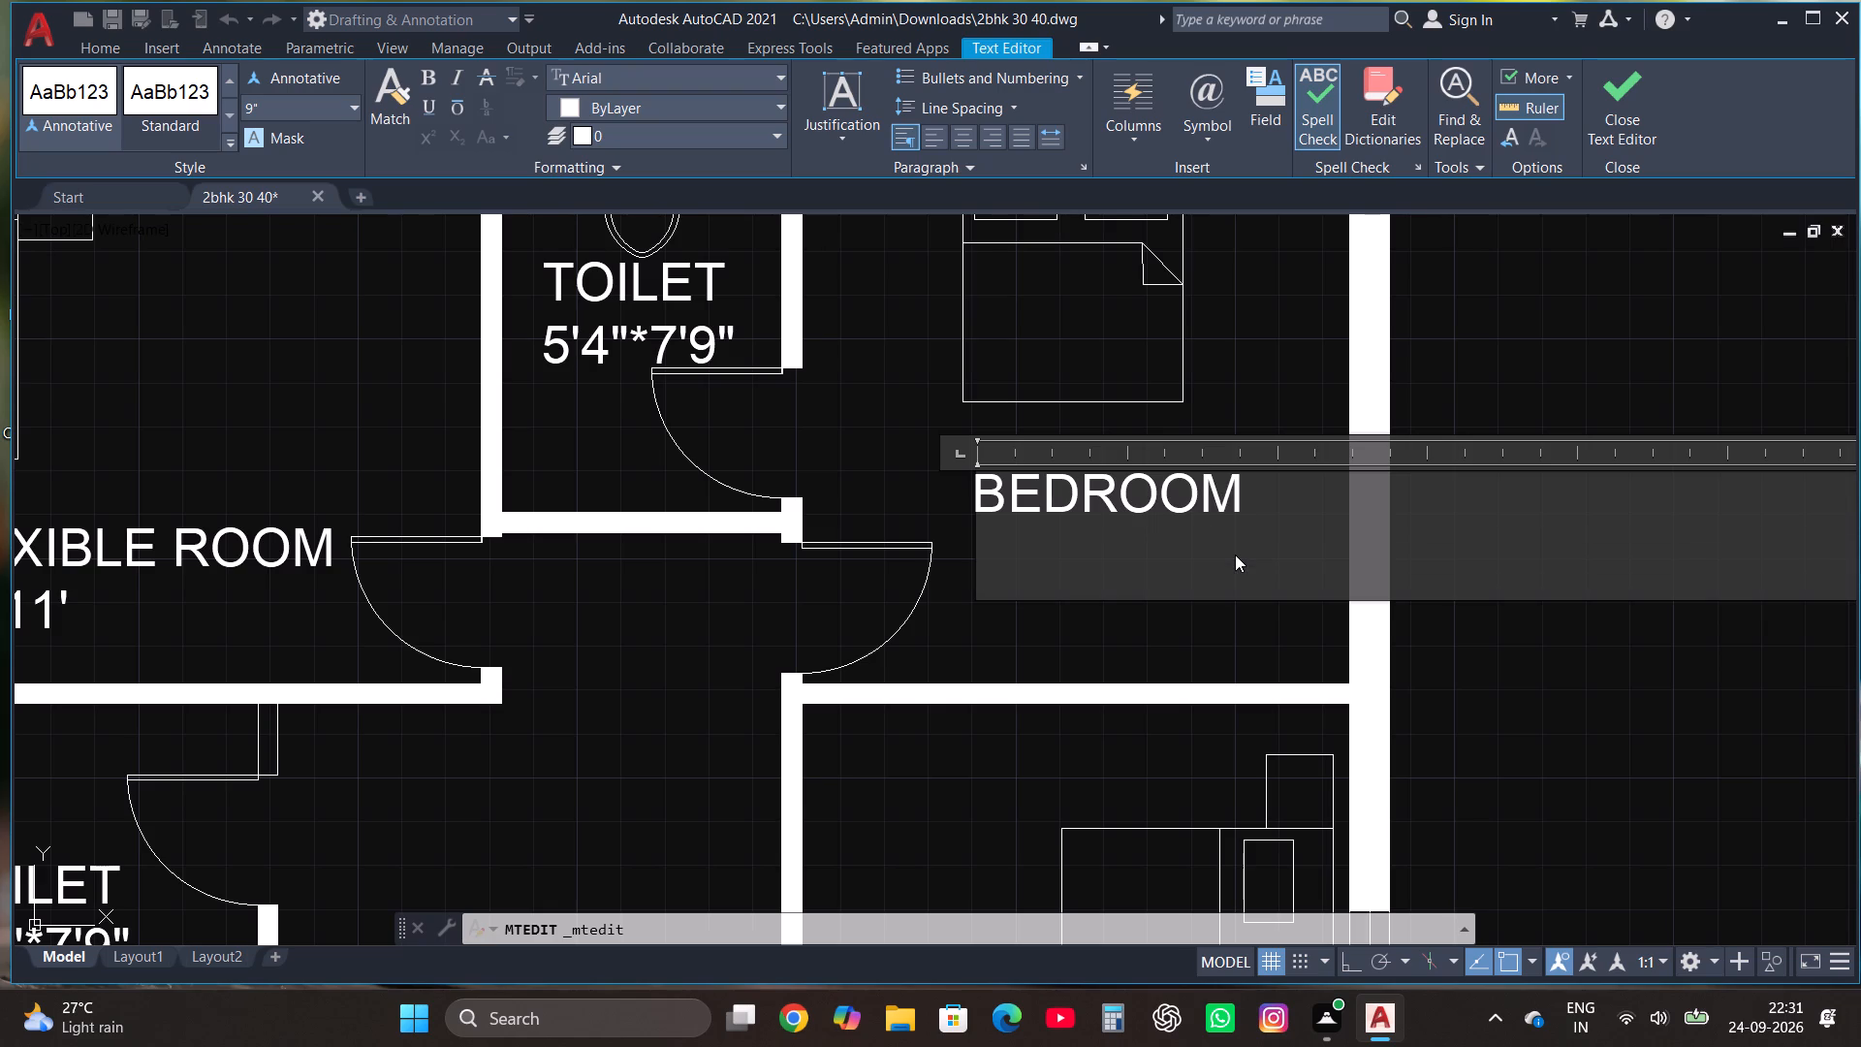
{"action": "key", "text": "1"}
{"action": "type", "text": "1'*11'"}
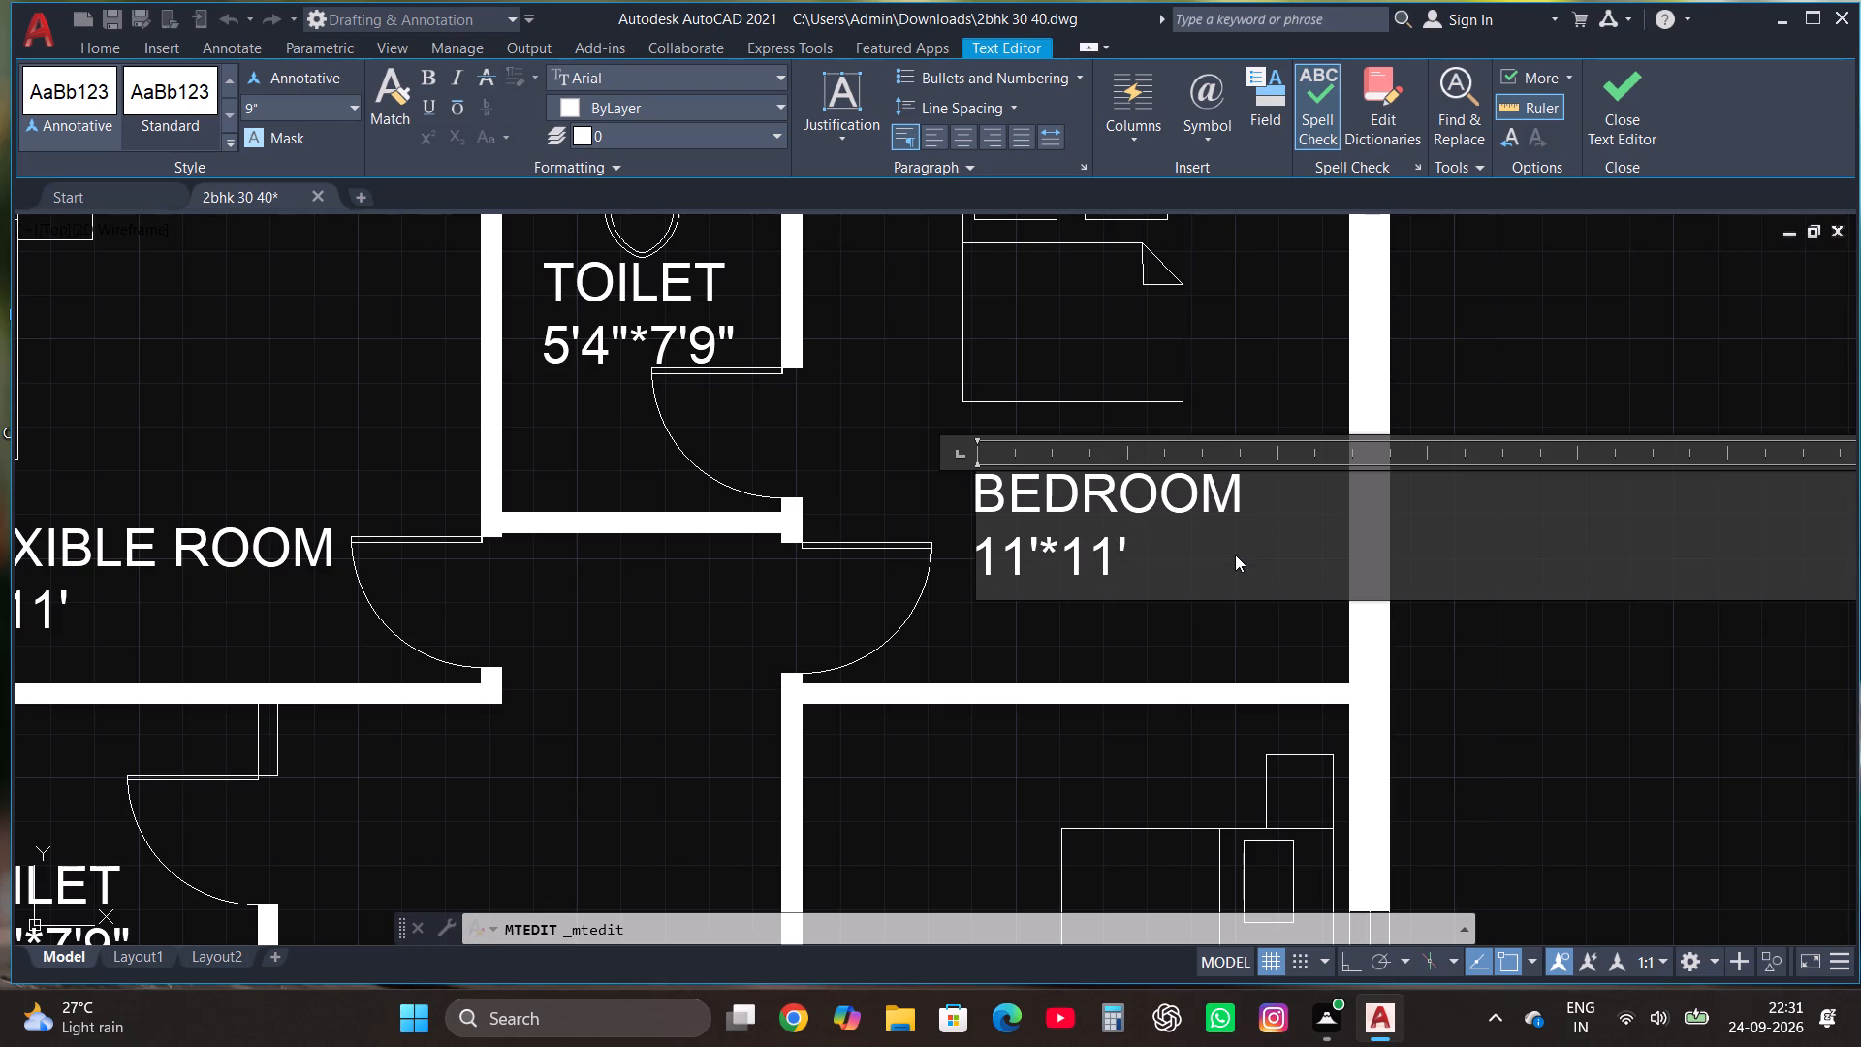
{"action": "left_click", "coordinate": [1611, 99]}
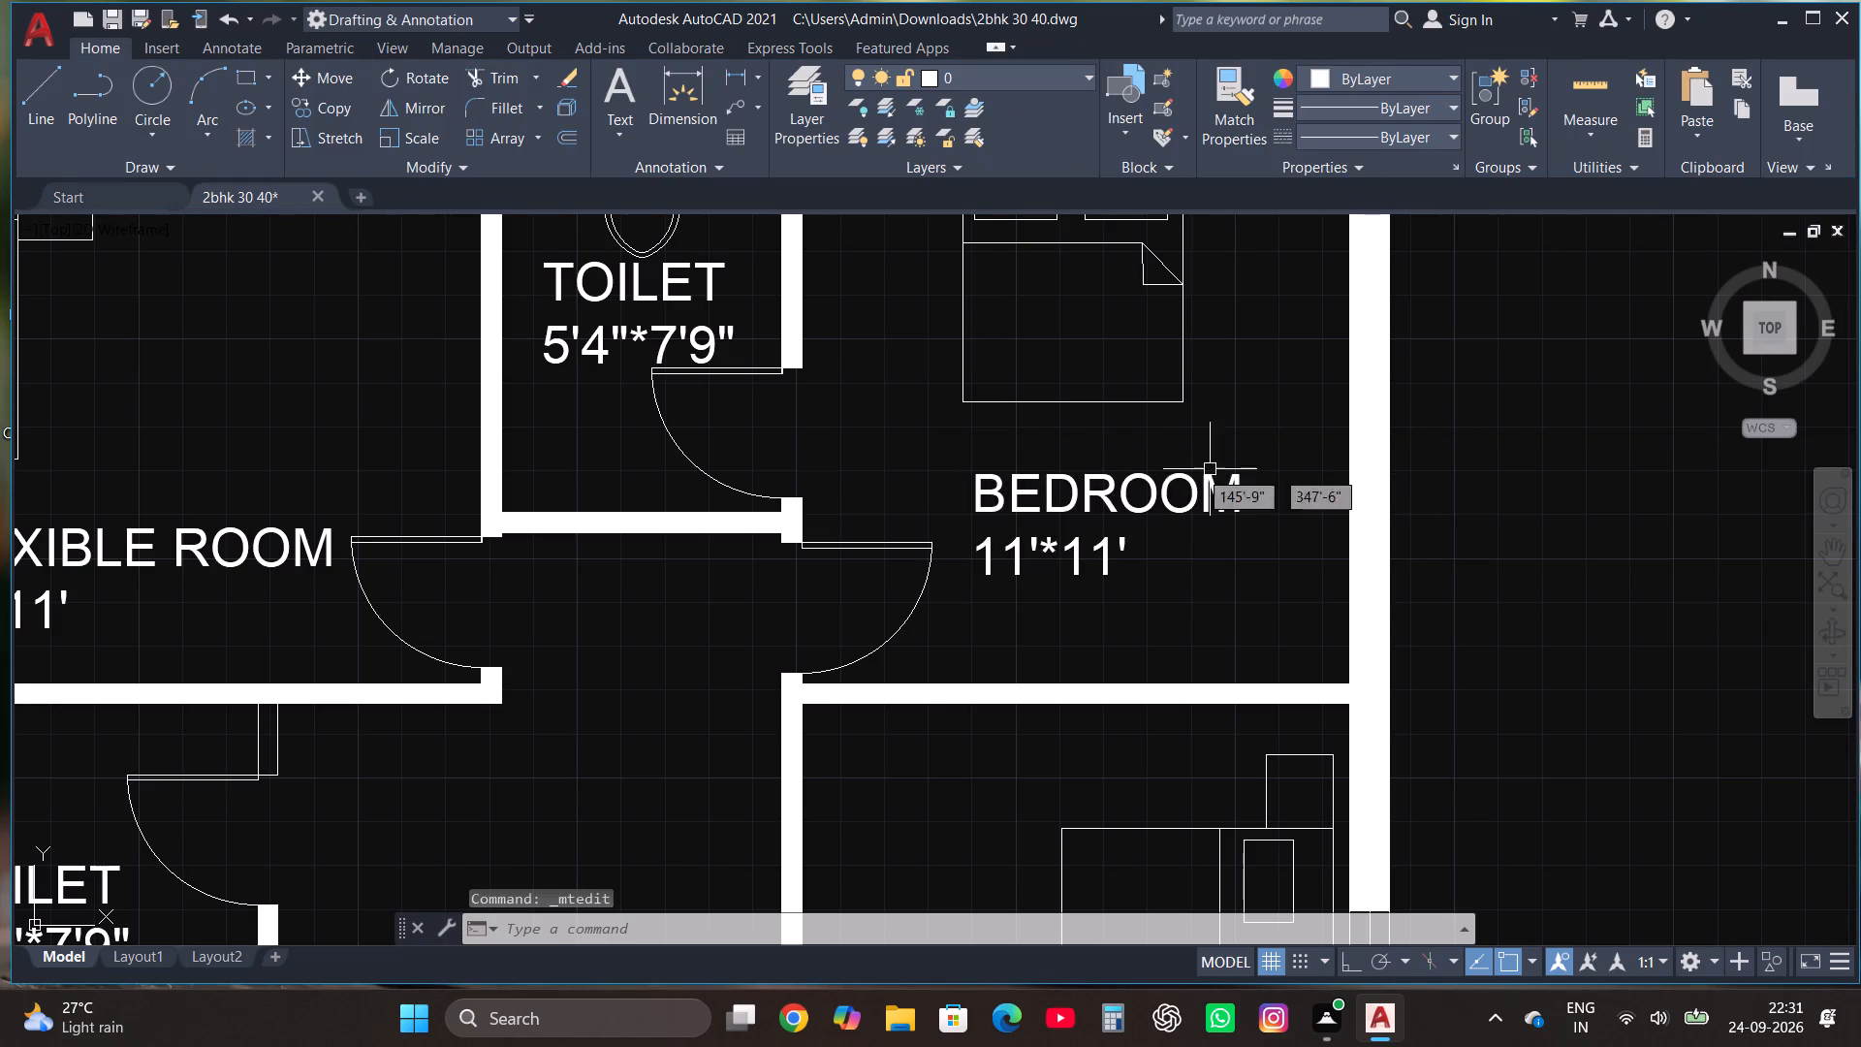
Replace the copied toilet label's text in the bedroom below with "MASTER BEDROOM" and, on a second line, "12'4"*11'".
{"action": "scroll", "coordinate": [1086, 432], "scroll_direction": "down", "scroll_amount": 2}
{"action": "scroll", "coordinate": [1068, 734], "scroll_direction": "up", "scroll_amount": 2}
{"action": "left_click", "coordinate": [1050, 711]}
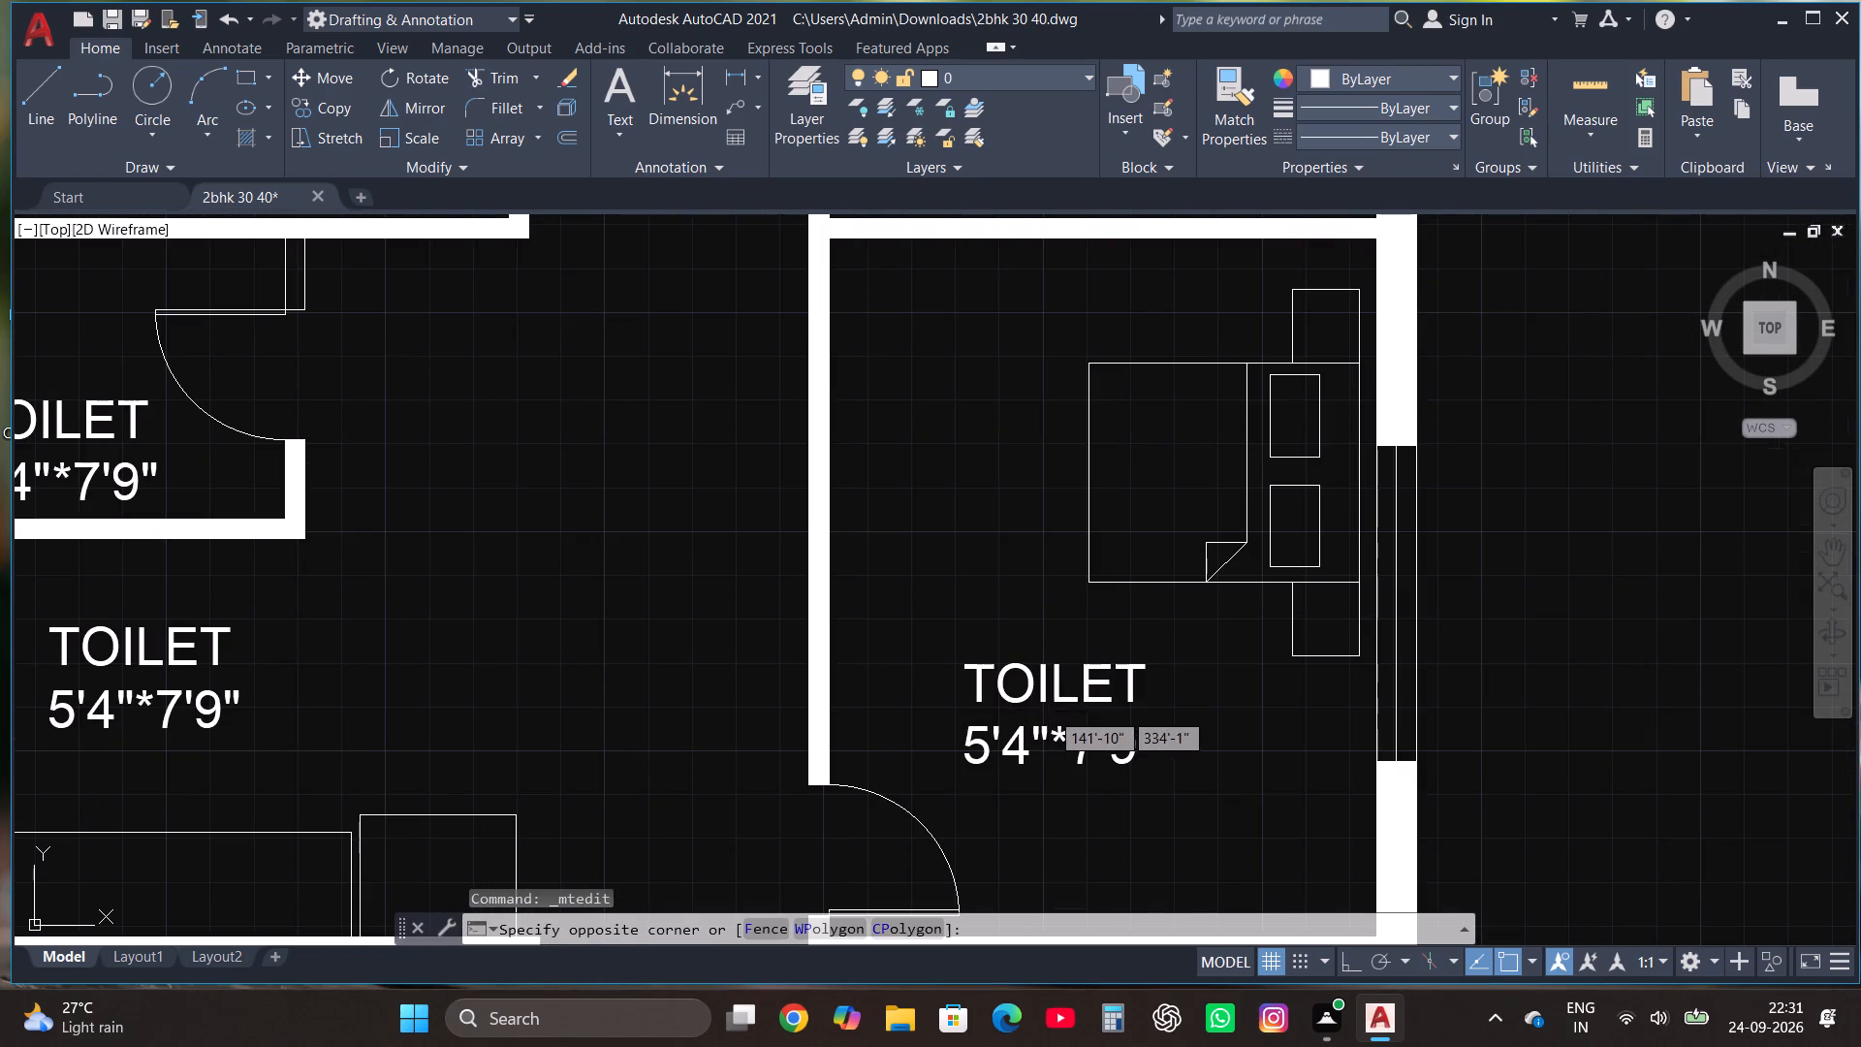
{"action": "left_click", "coordinate": [1029, 677]}
{"action": "right_click", "coordinate": [1025, 679]}
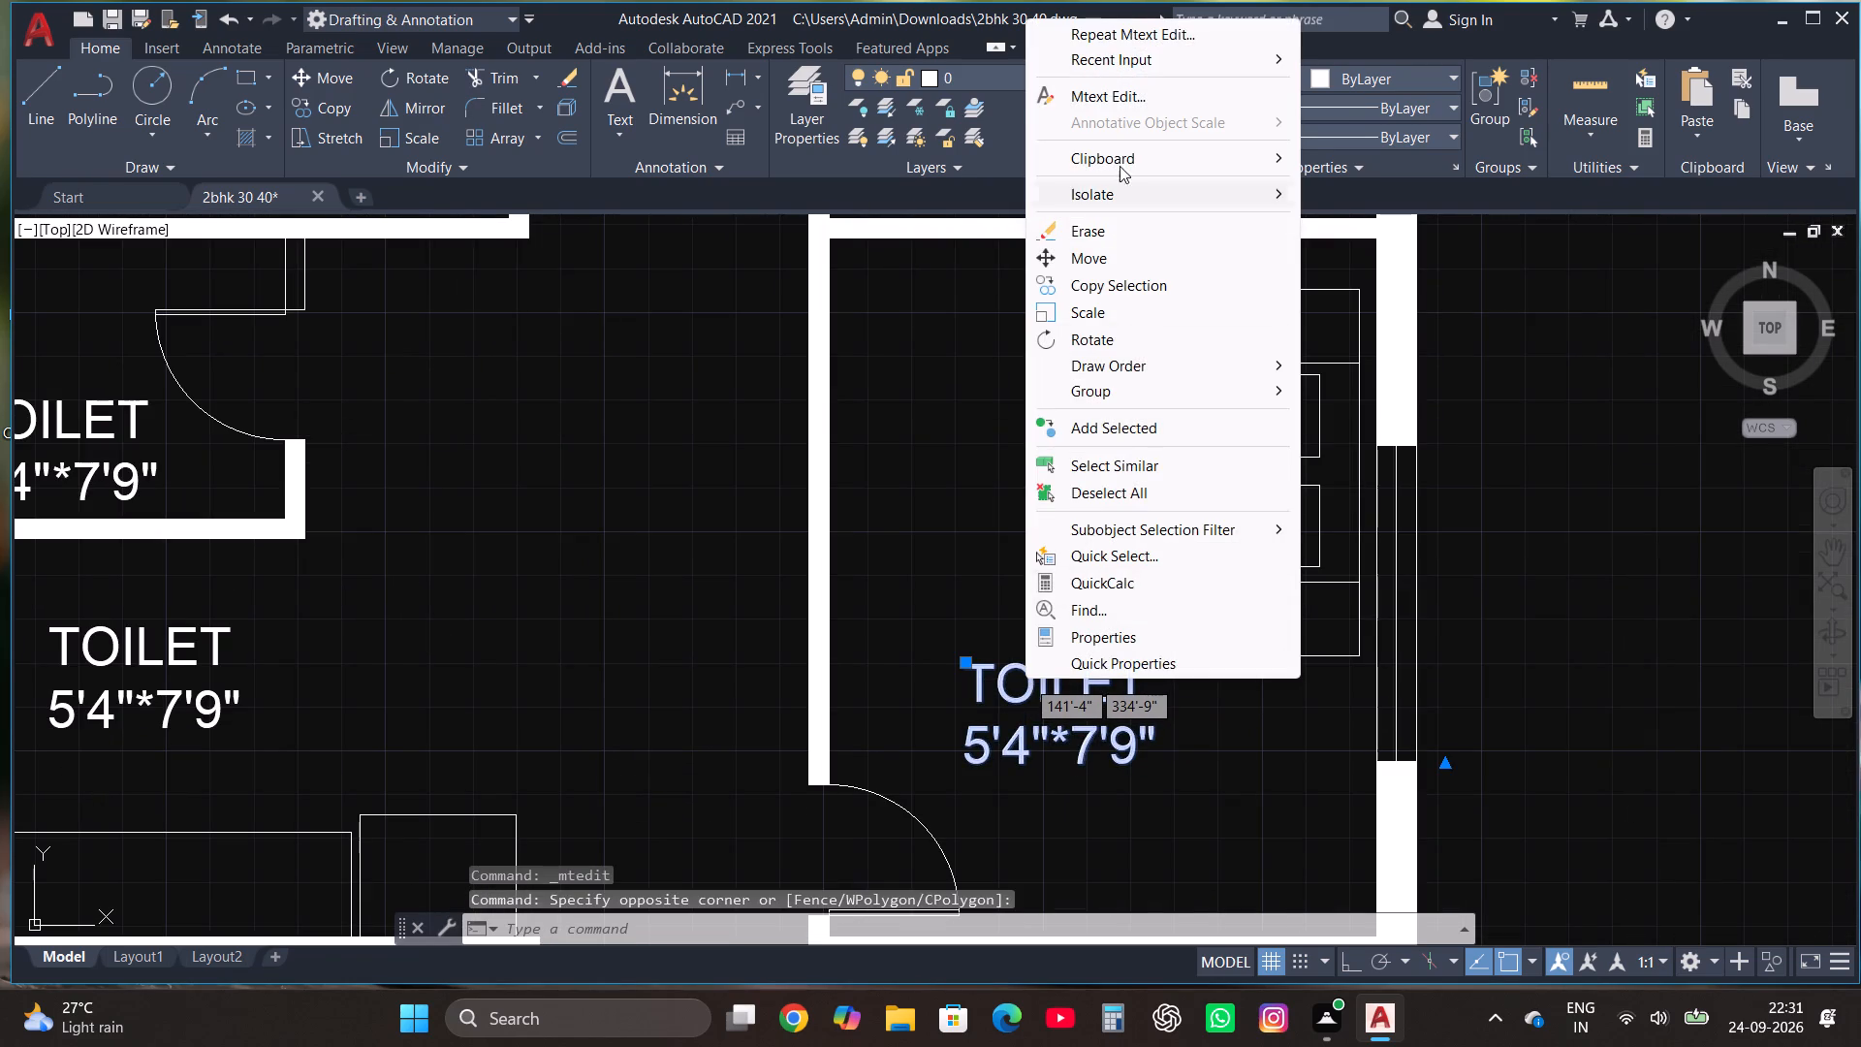
{"action": "left_click", "coordinate": [1125, 98]}
{"action": "left_click", "coordinate": [1193, 752]}
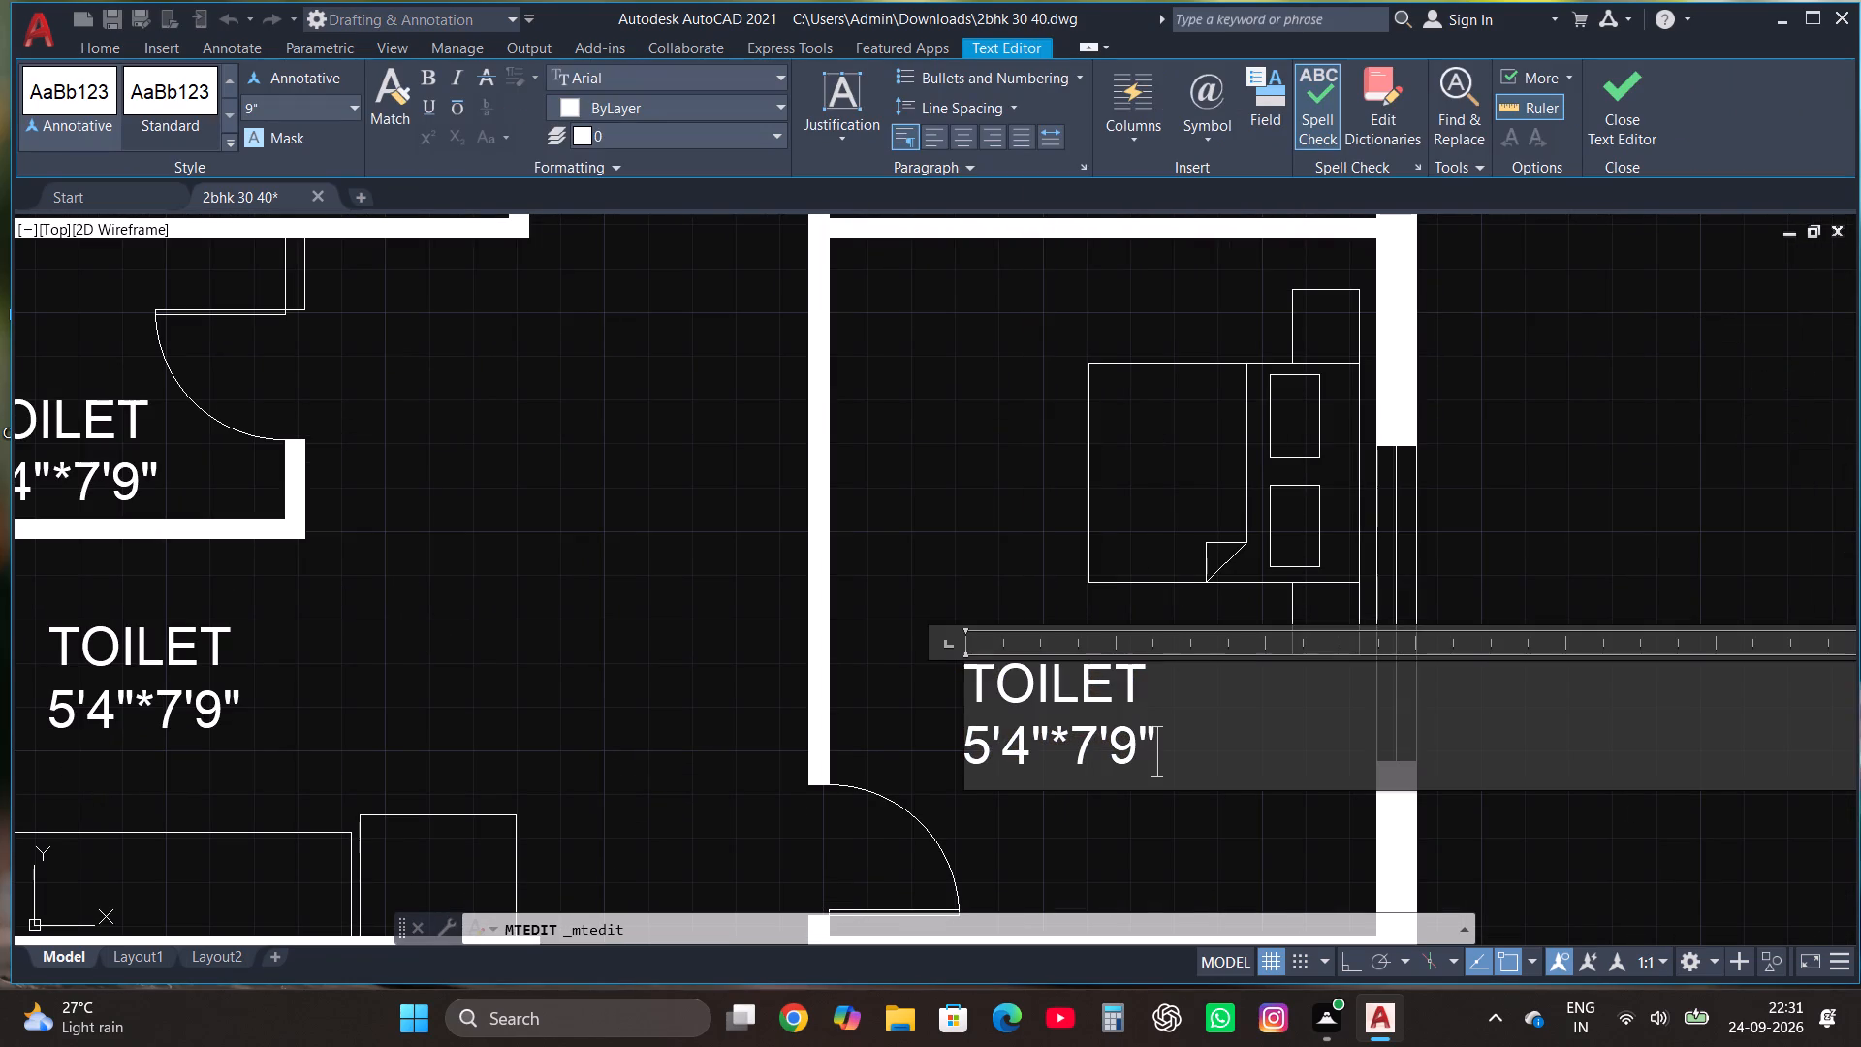
{"action": "key", "text": "BackSpace"}
{"action": "key", "text": "BackSpace"}
{"action": "key", "text": "BackSpace"}
{"action": "key", "text": "BackSpace"}
{"action": "key", "text": "BackSpace"}
{"action": "key", "text": "BackSpace"}
{"action": "key", "text": "BackSpace"}
{"action": "key", "text": "BackSpace"}
{"action": "key", "text": "BackSpace"}
{"action": "key", "text": "BackSpace"}
{"action": "key", "text": "BackSpace"}
{"action": "key", "text": "BackSpace"}
{"action": "key", "text": "BackSpace"}
{"action": "key", "text": "BackSpace"}
{"action": "key", "text": "BackSpace"}
{"action": "key", "text": "BackSpace"}
{"action": "key", "text": "BackSpace"}
{"action": "key", "text": "BackSpace"}
{"action": "key", "text": "BackSpace"}
{"action": "key", "text": "BackSpace"}
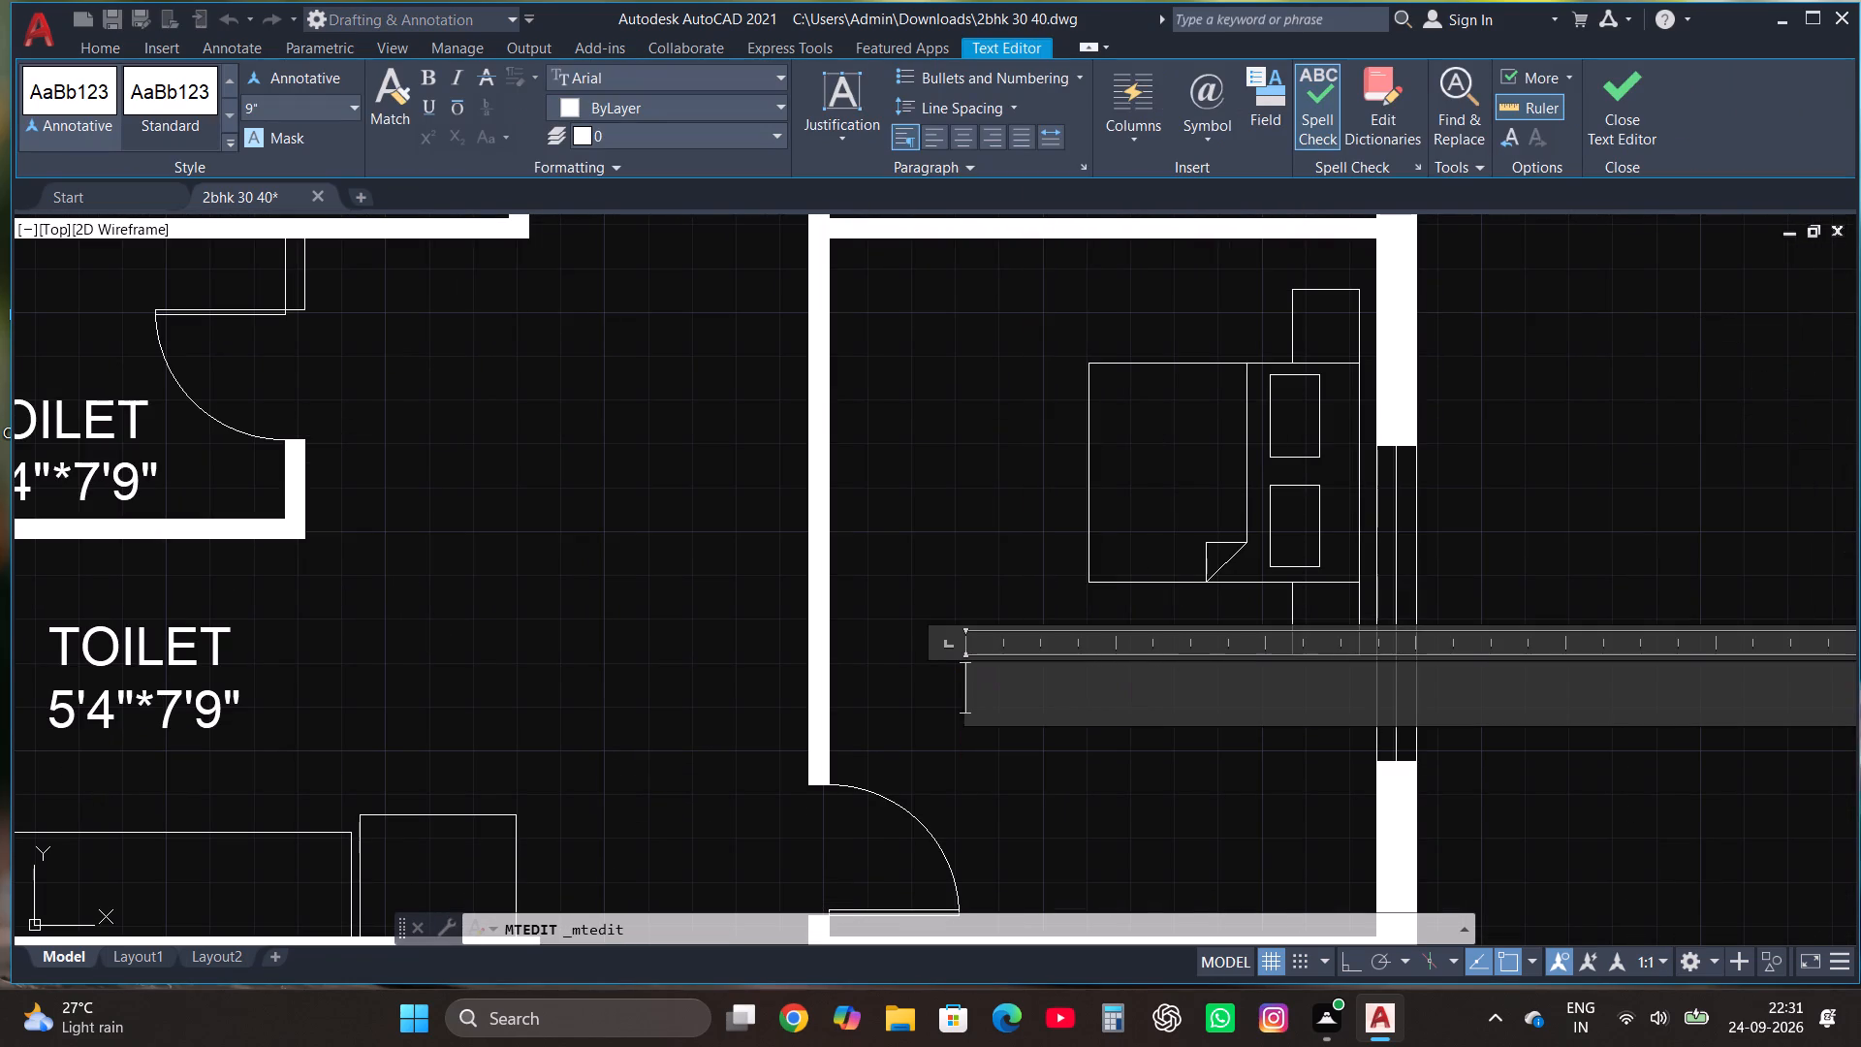
{"action": "type", "text": "MASTER"}
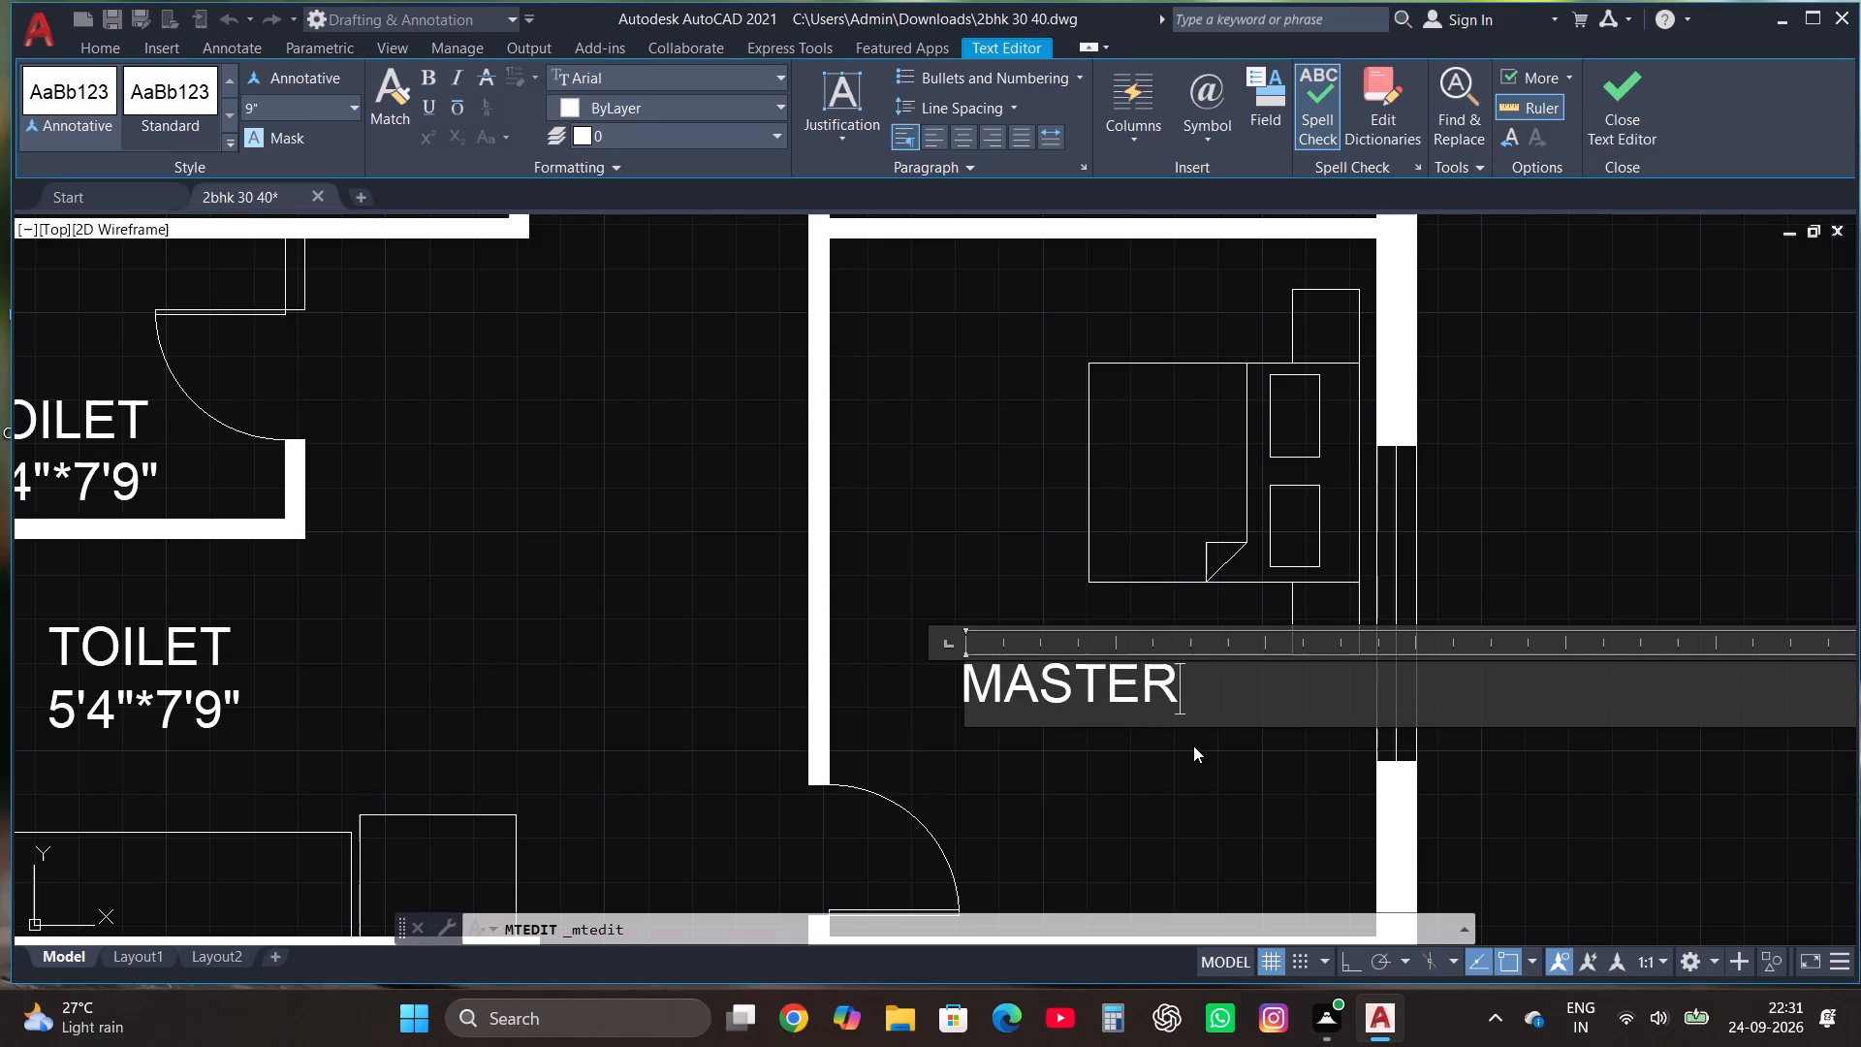
{"action": "key", "text": "space"}
{"action": "type", "text": "BEDROOM"}
{"action": "key", "text": "Return"}
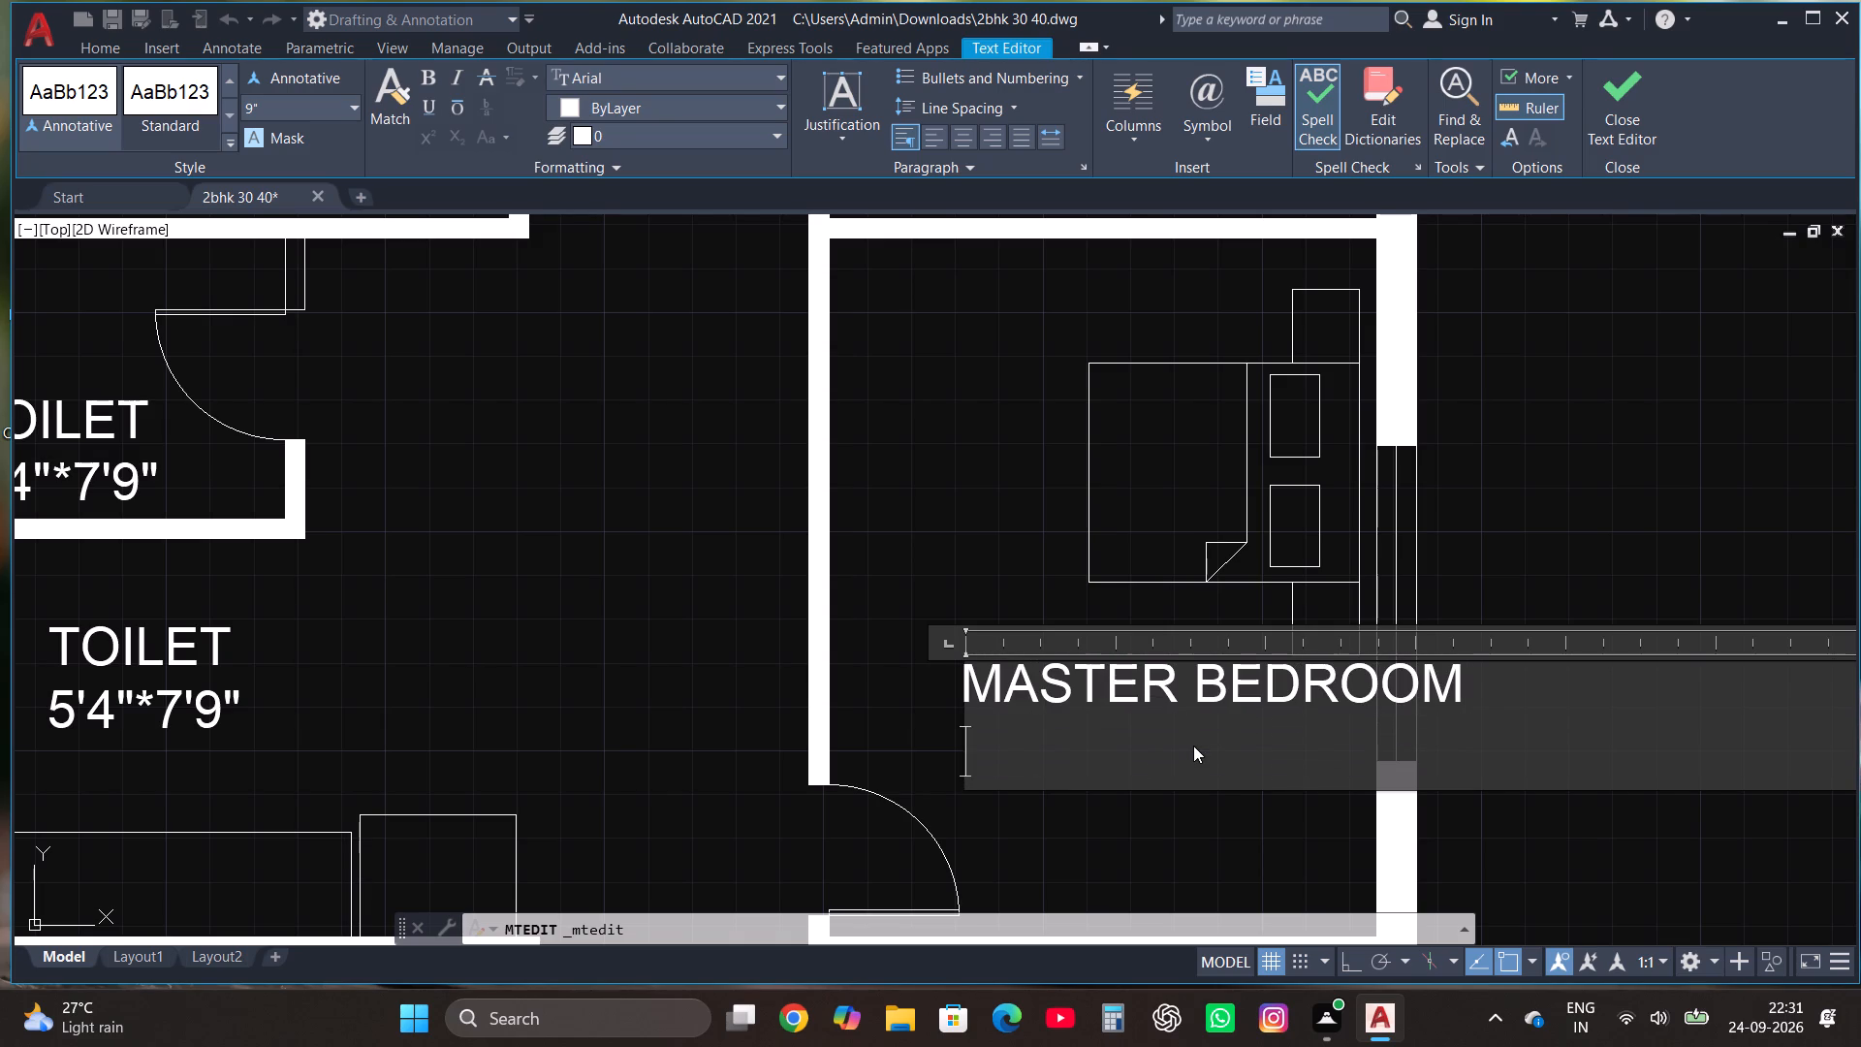
{"action": "type", "text": "12'4\""}
{"action": "key", "text": "asterisk"}
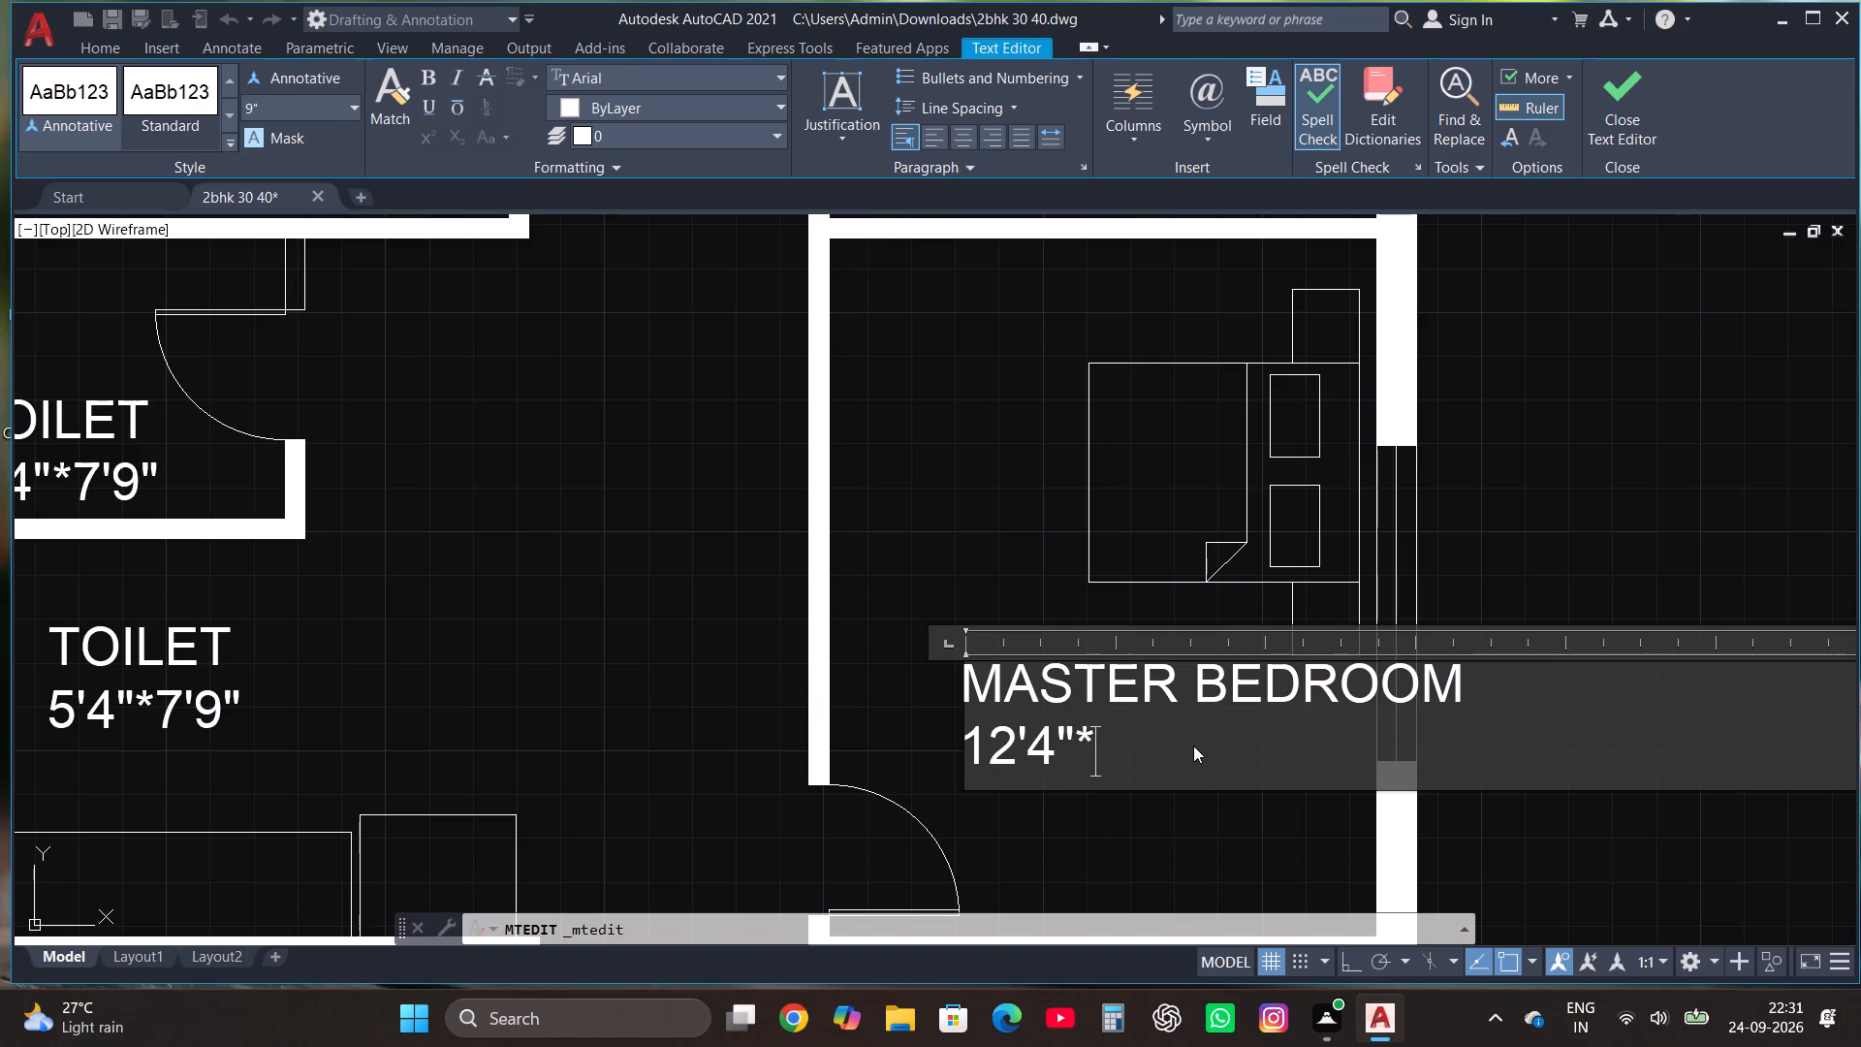
{"action": "type", "text": "11'"}
{"action": "left_click", "coordinate": [1614, 97]}
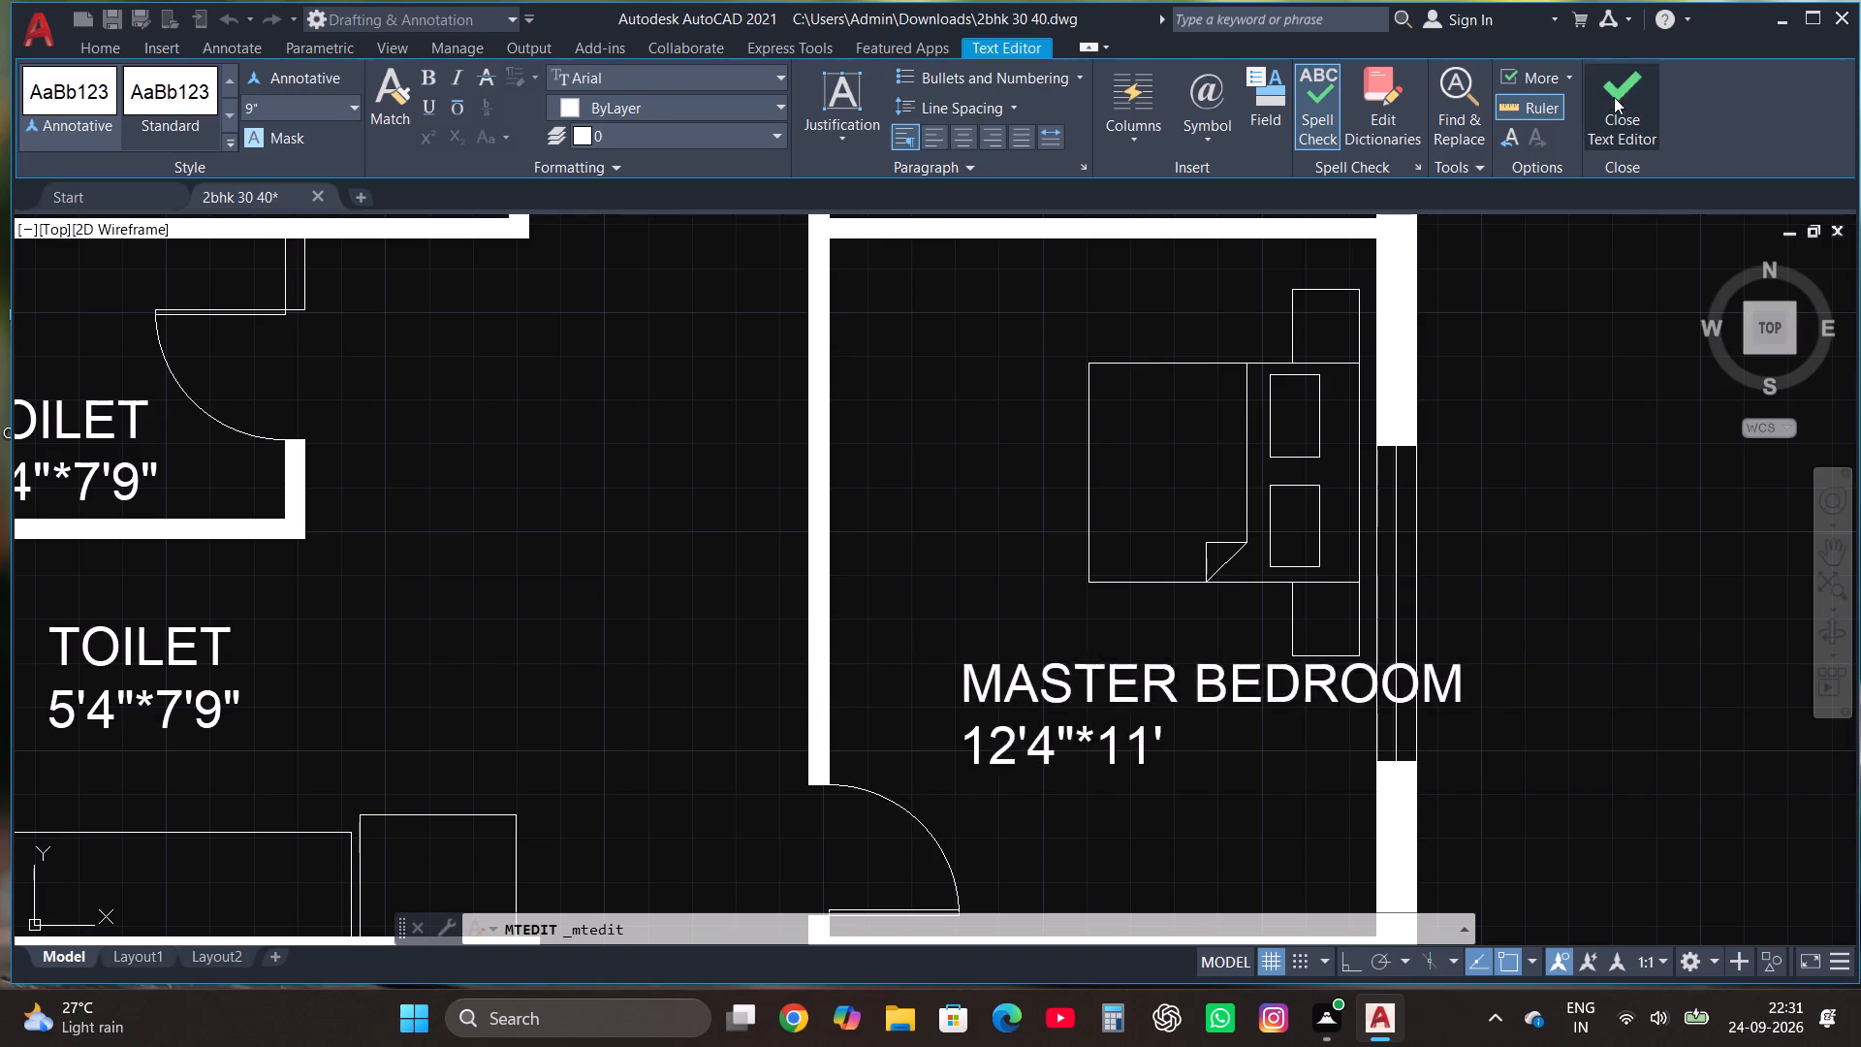
Move the master bedroom label off the outer wall window so it sits inside the room below the bed.
{"action": "left_click", "coordinate": [1075, 674]}
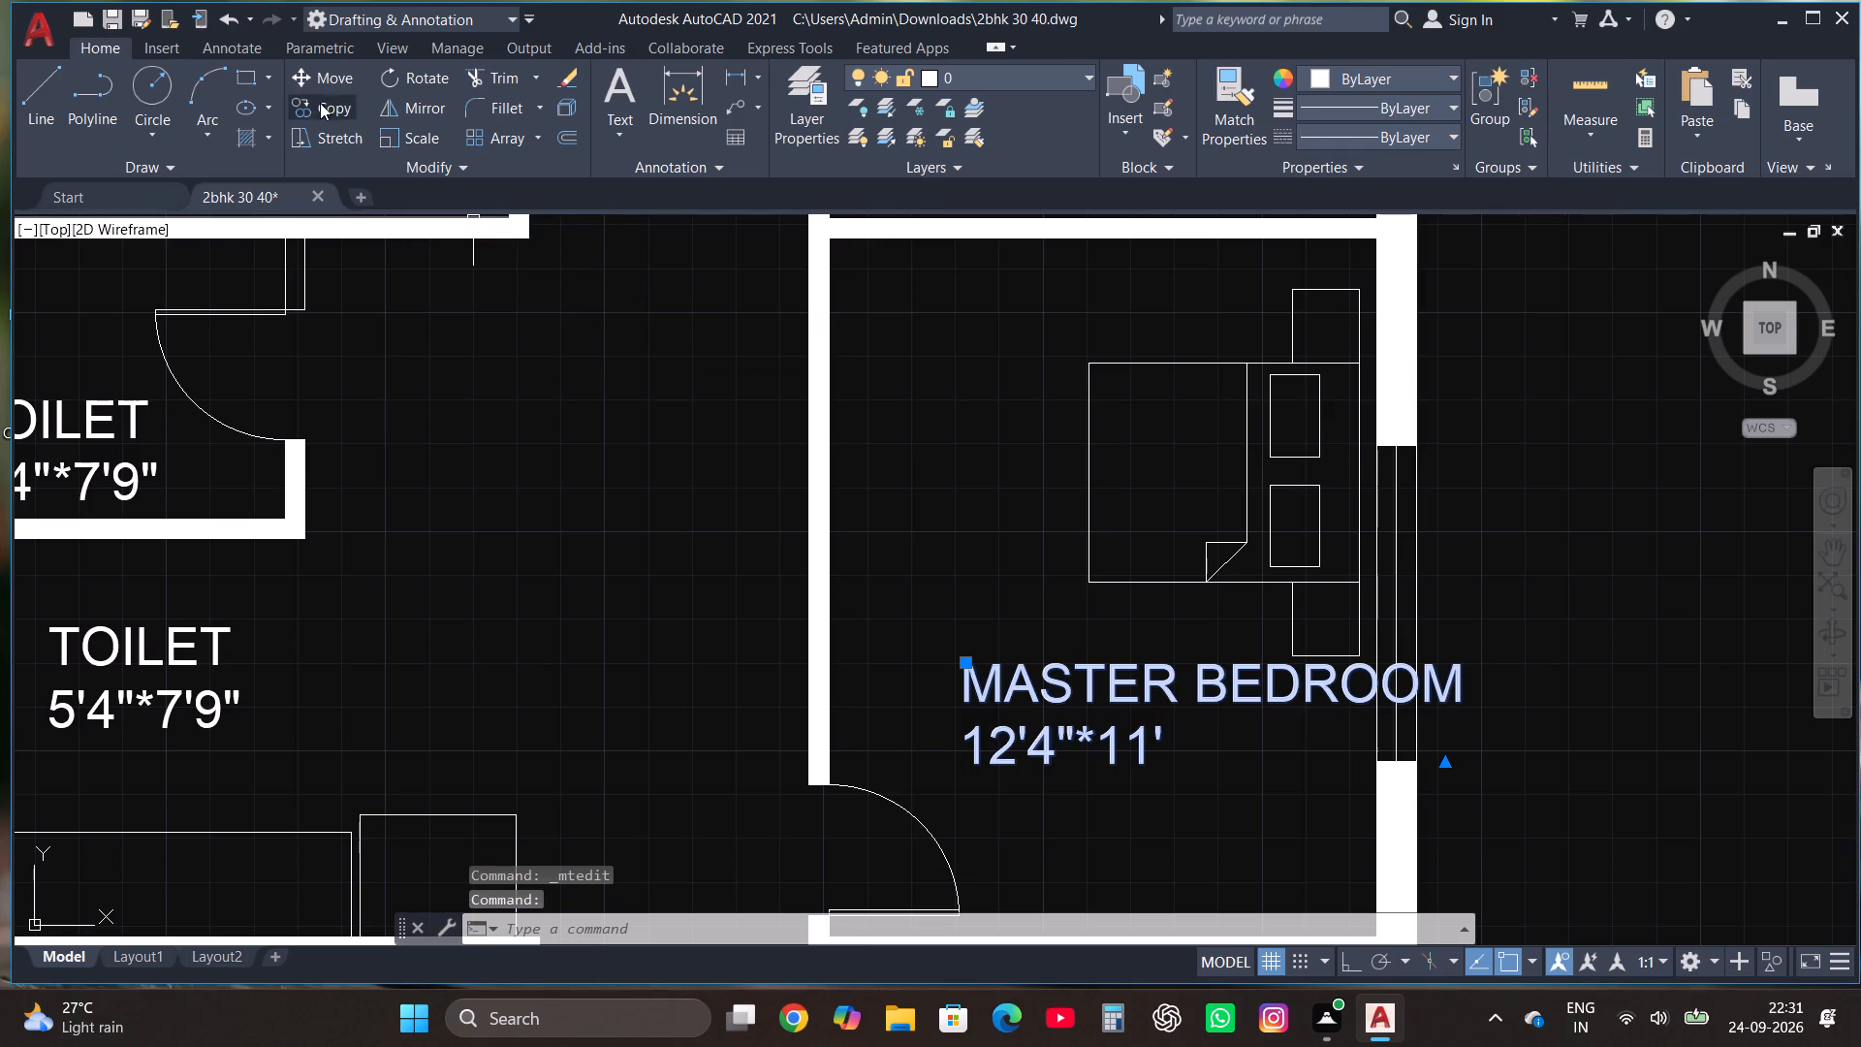
{"action": "left_click", "coordinate": [338, 75]}
{"action": "left_click", "coordinate": [1146, 722]}
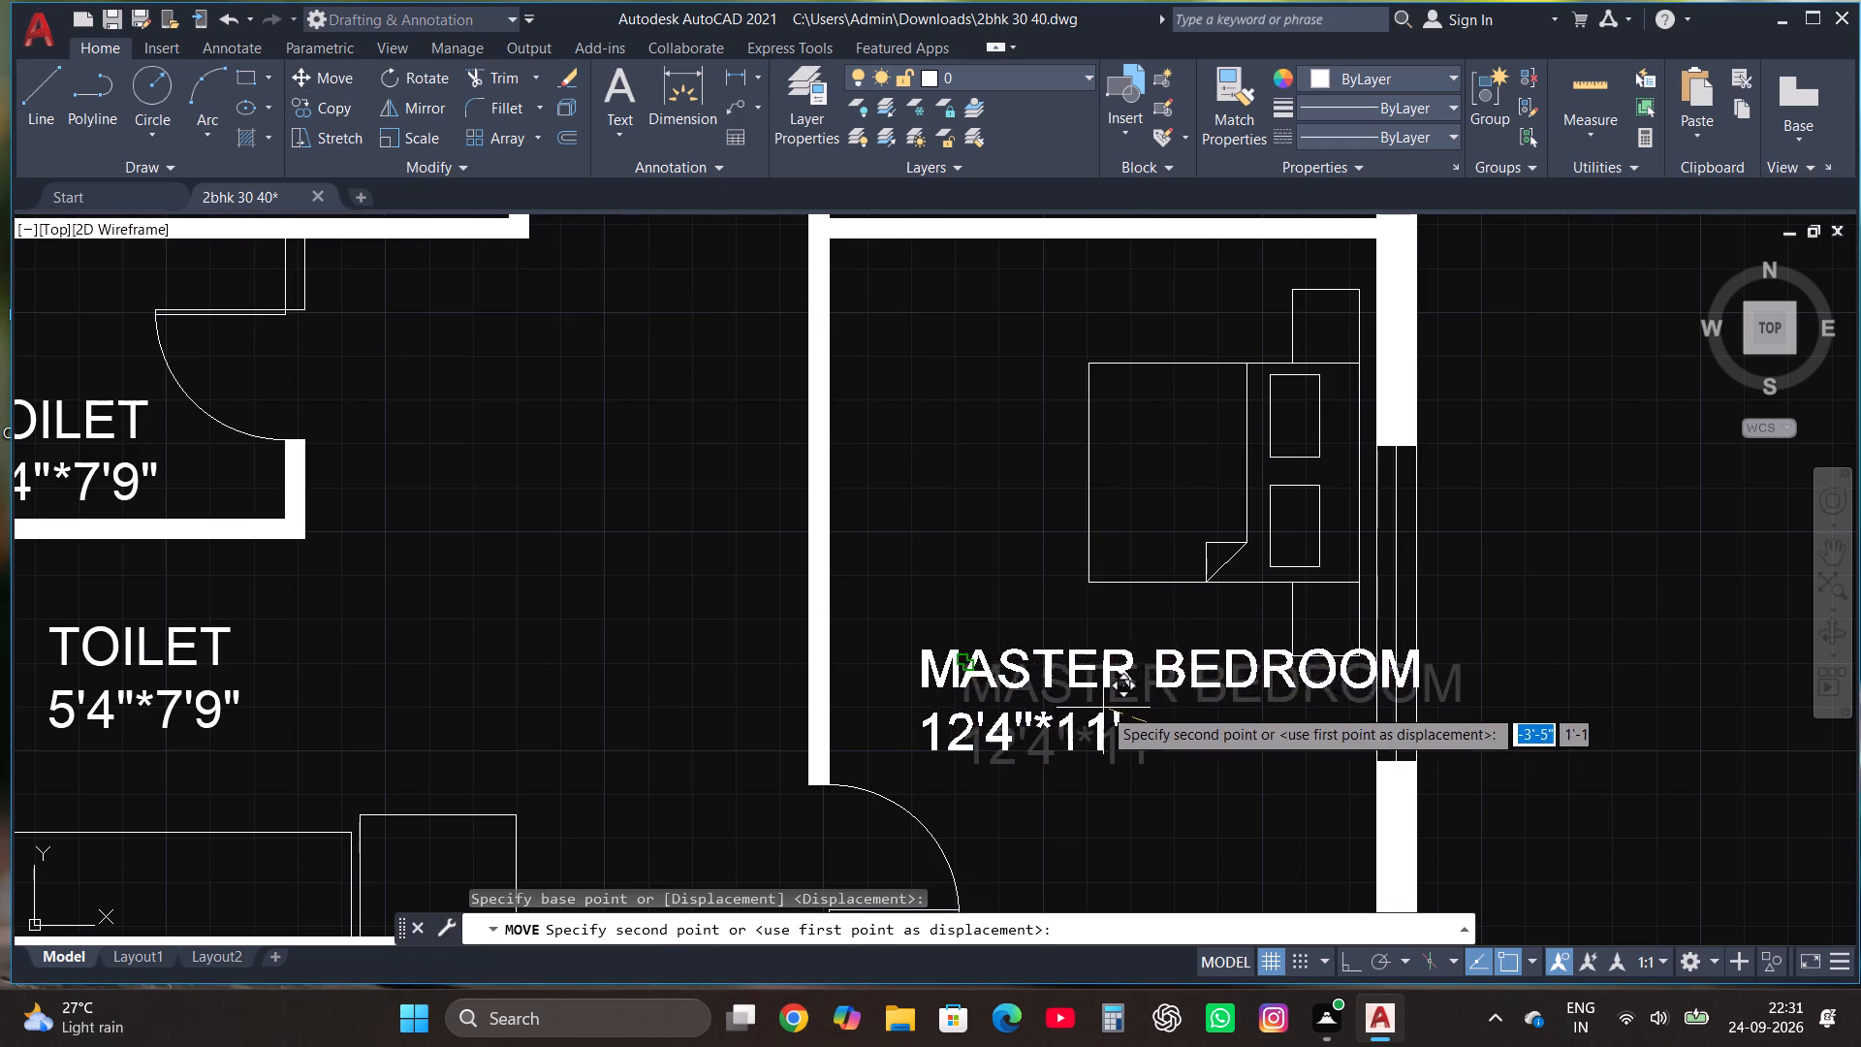
{"action": "left_click", "coordinate": [1037, 735]}
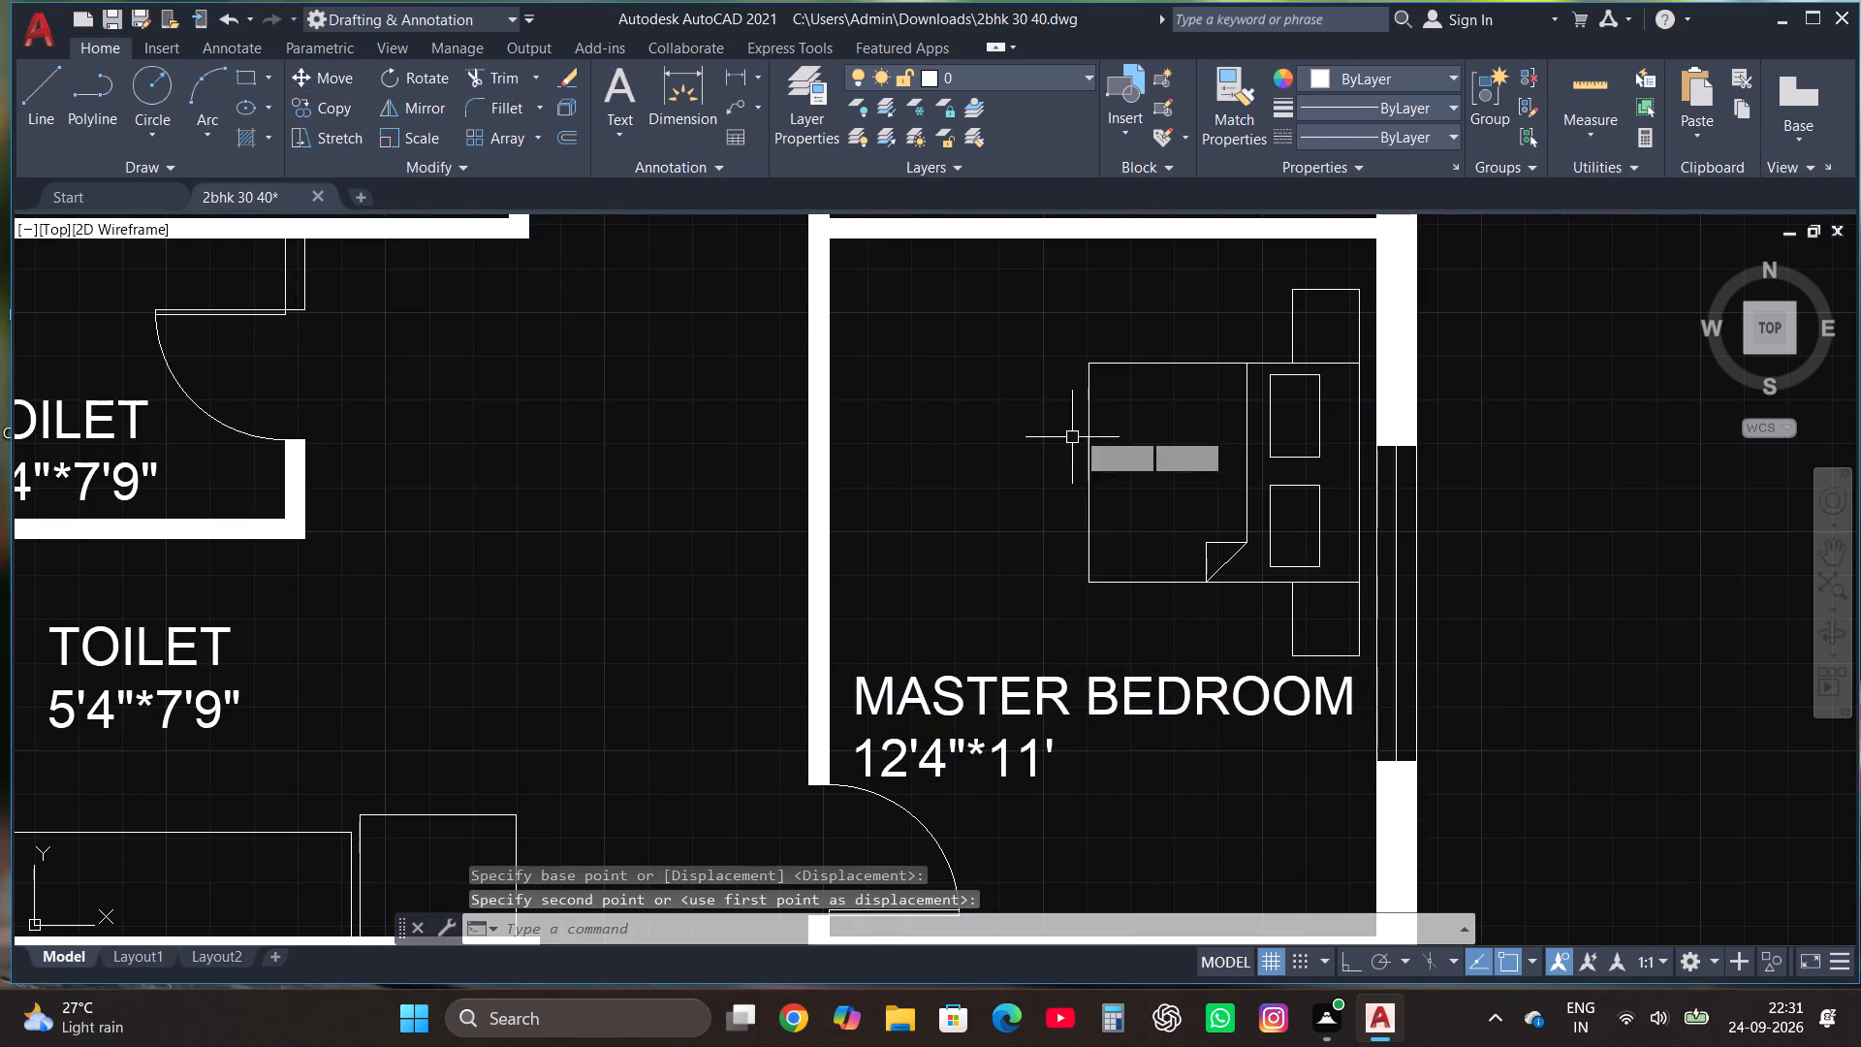
Replace the copied toilet label's text beside the kitchen sink with "KITCHEN" and, on a second line, "12'4"*7'7"".
{"action": "scroll", "coordinate": [1082, 425], "scroll_direction": "down", "scroll_amount": 3}
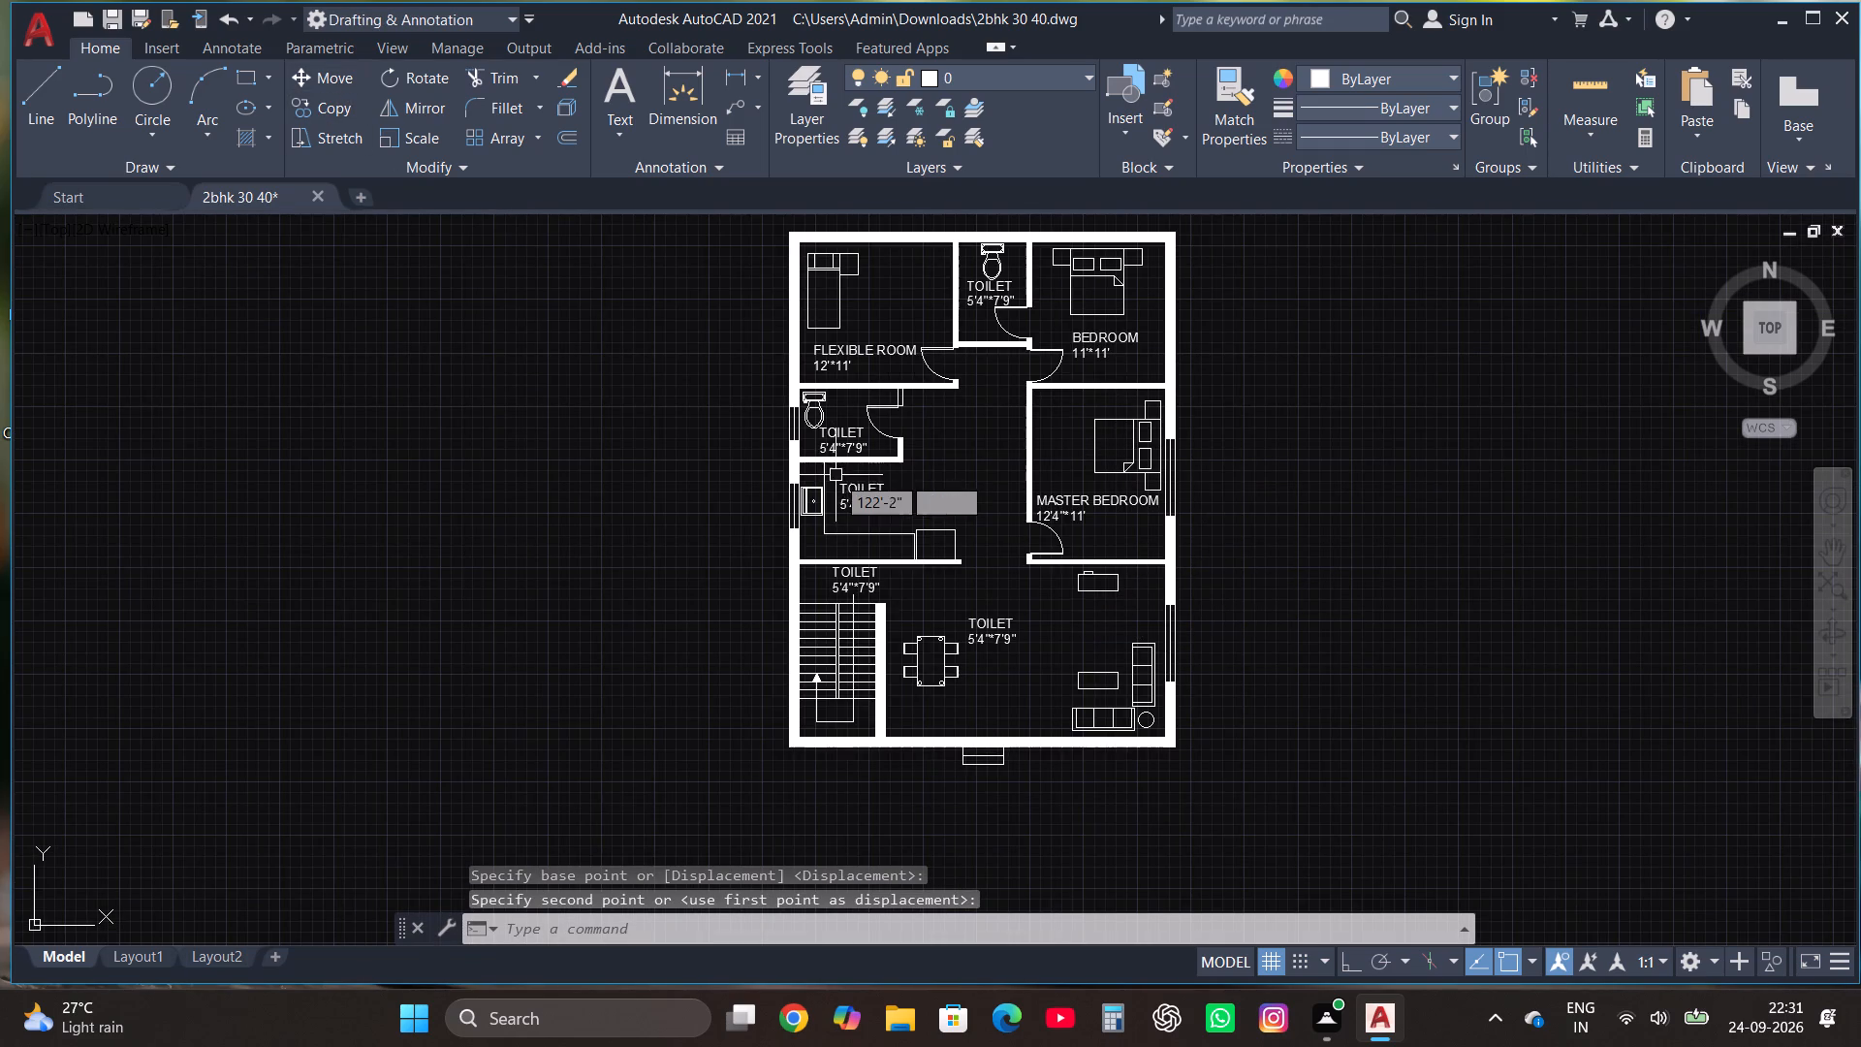
{"action": "scroll", "coordinate": [836, 475], "scroll_direction": "up", "scroll_amount": 2}
{"action": "left_click", "coordinate": [870, 505]}
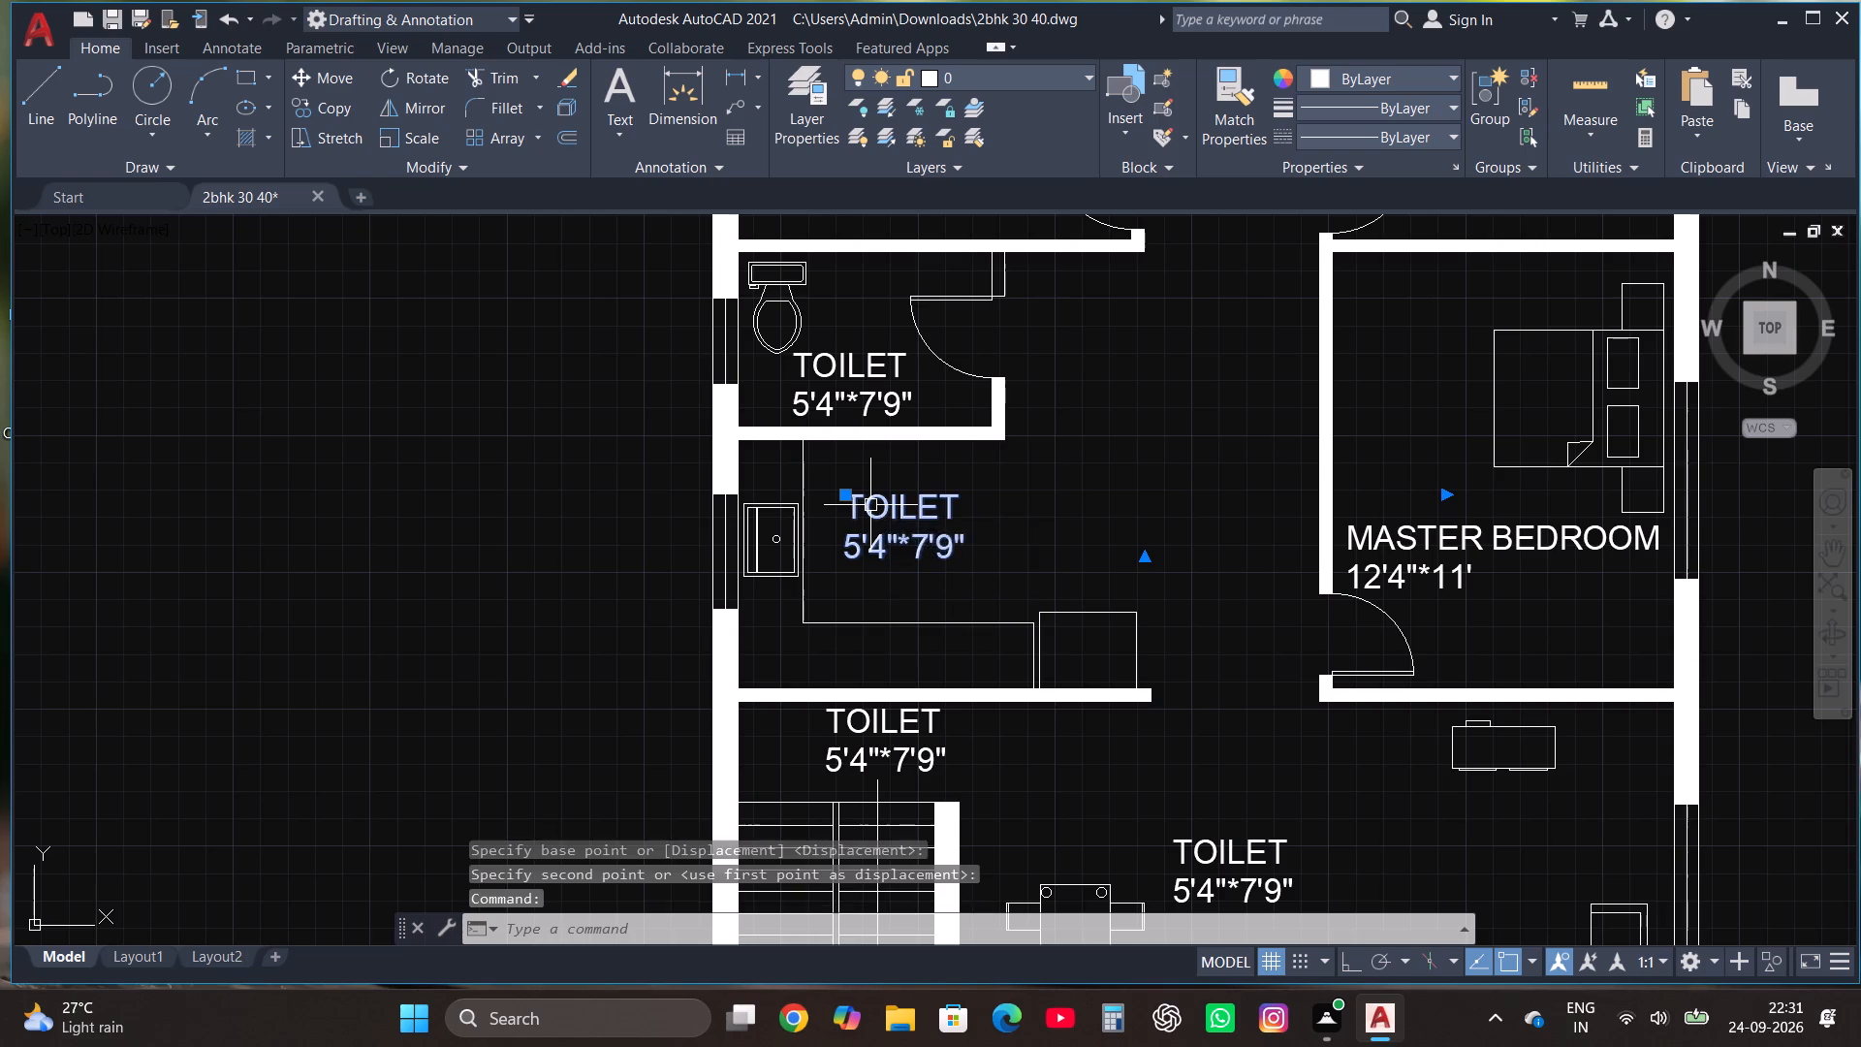
{"action": "right_click", "coordinate": [869, 506]}
{"action": "left_click", "coordinate": [996, 404]}
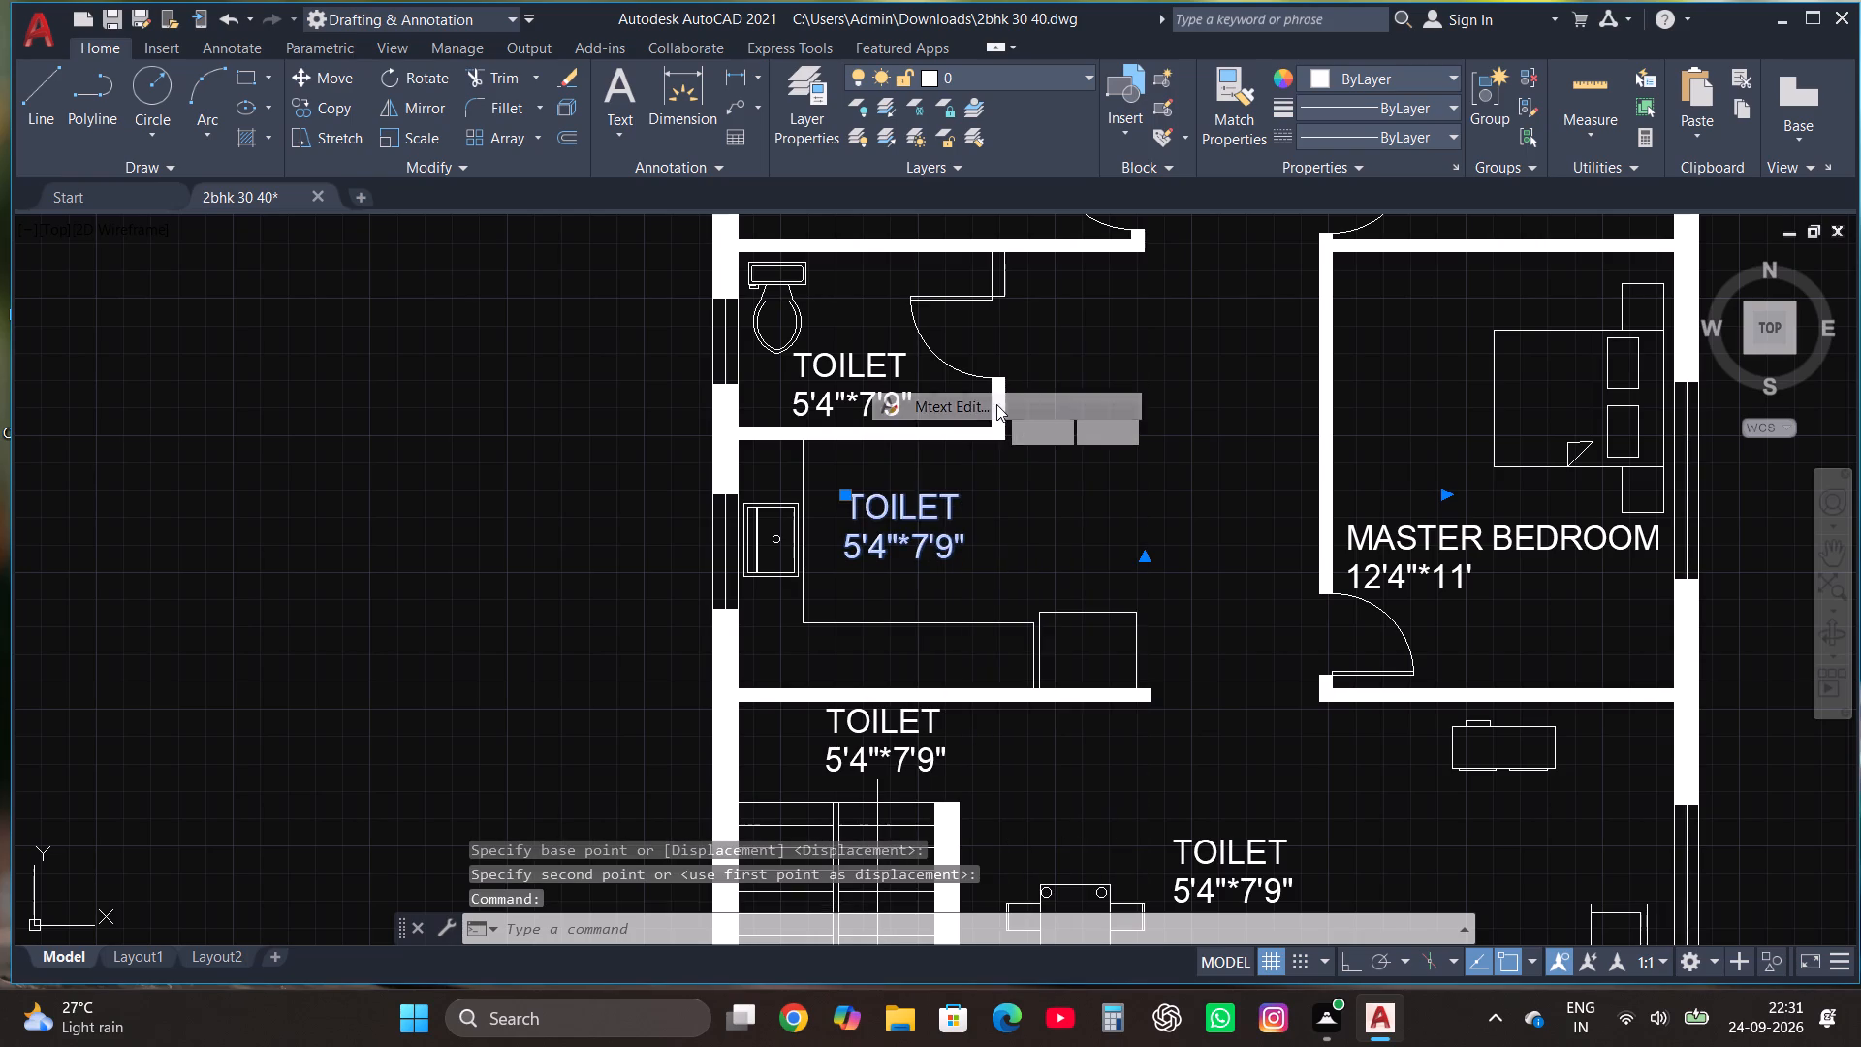
{"action": "left_click", "coordinate": [1009, 553]}
{"action": "key", "text": "BackSpace"}
{"action": "key", "text": "BackSpace"}
{"action": "key", "text": "BackSpace"}
{"action": "key", "text": "BackSpace"}
{"action": "key", "text": "BackSpace"}
{"action": "key", "text": "BackSpace"}
{"action": "key", "text": "BackSpace"}
{"action": "key", "text": "BackSpace"}
{"action": "key", "text": "BackSpace"}
{"action": "key", "text": "BackSpace"}
{"action": "key", "text": "BackSpace"}
{"action": "key", "text": "BackSpace"}
{"action": "key", "text": "BackSpace"}
{"action": "key", "text": "BackSpace"}
{"action": "key", "text": "BackSpace"}
{"action": "key", "text": "BackSpace"}
{"action": "key", "text": "BackSpace"}
{"action": "key", "text": "BackSpace"}
{"action": "key", "text": "BackSpace"}
{"action": "key", "text": "BackSpace"}
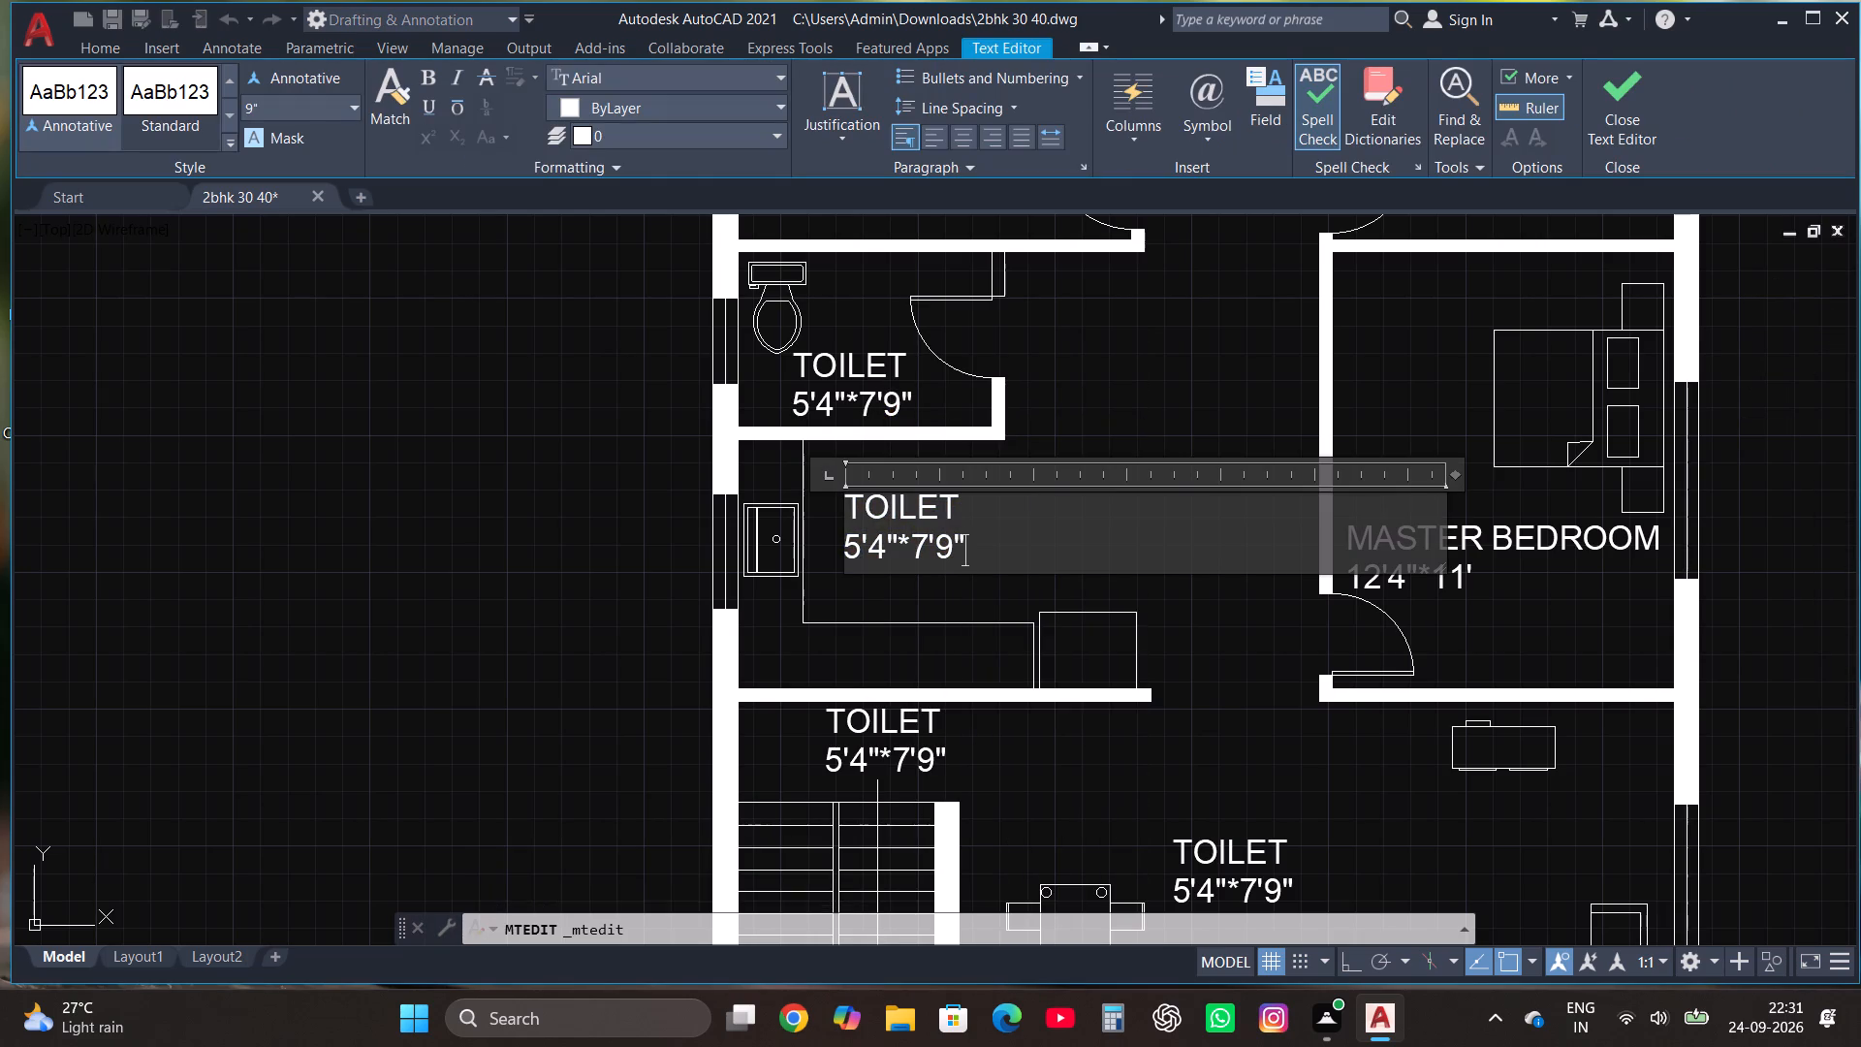
{"action": "type", "text": "KITCHEN"}
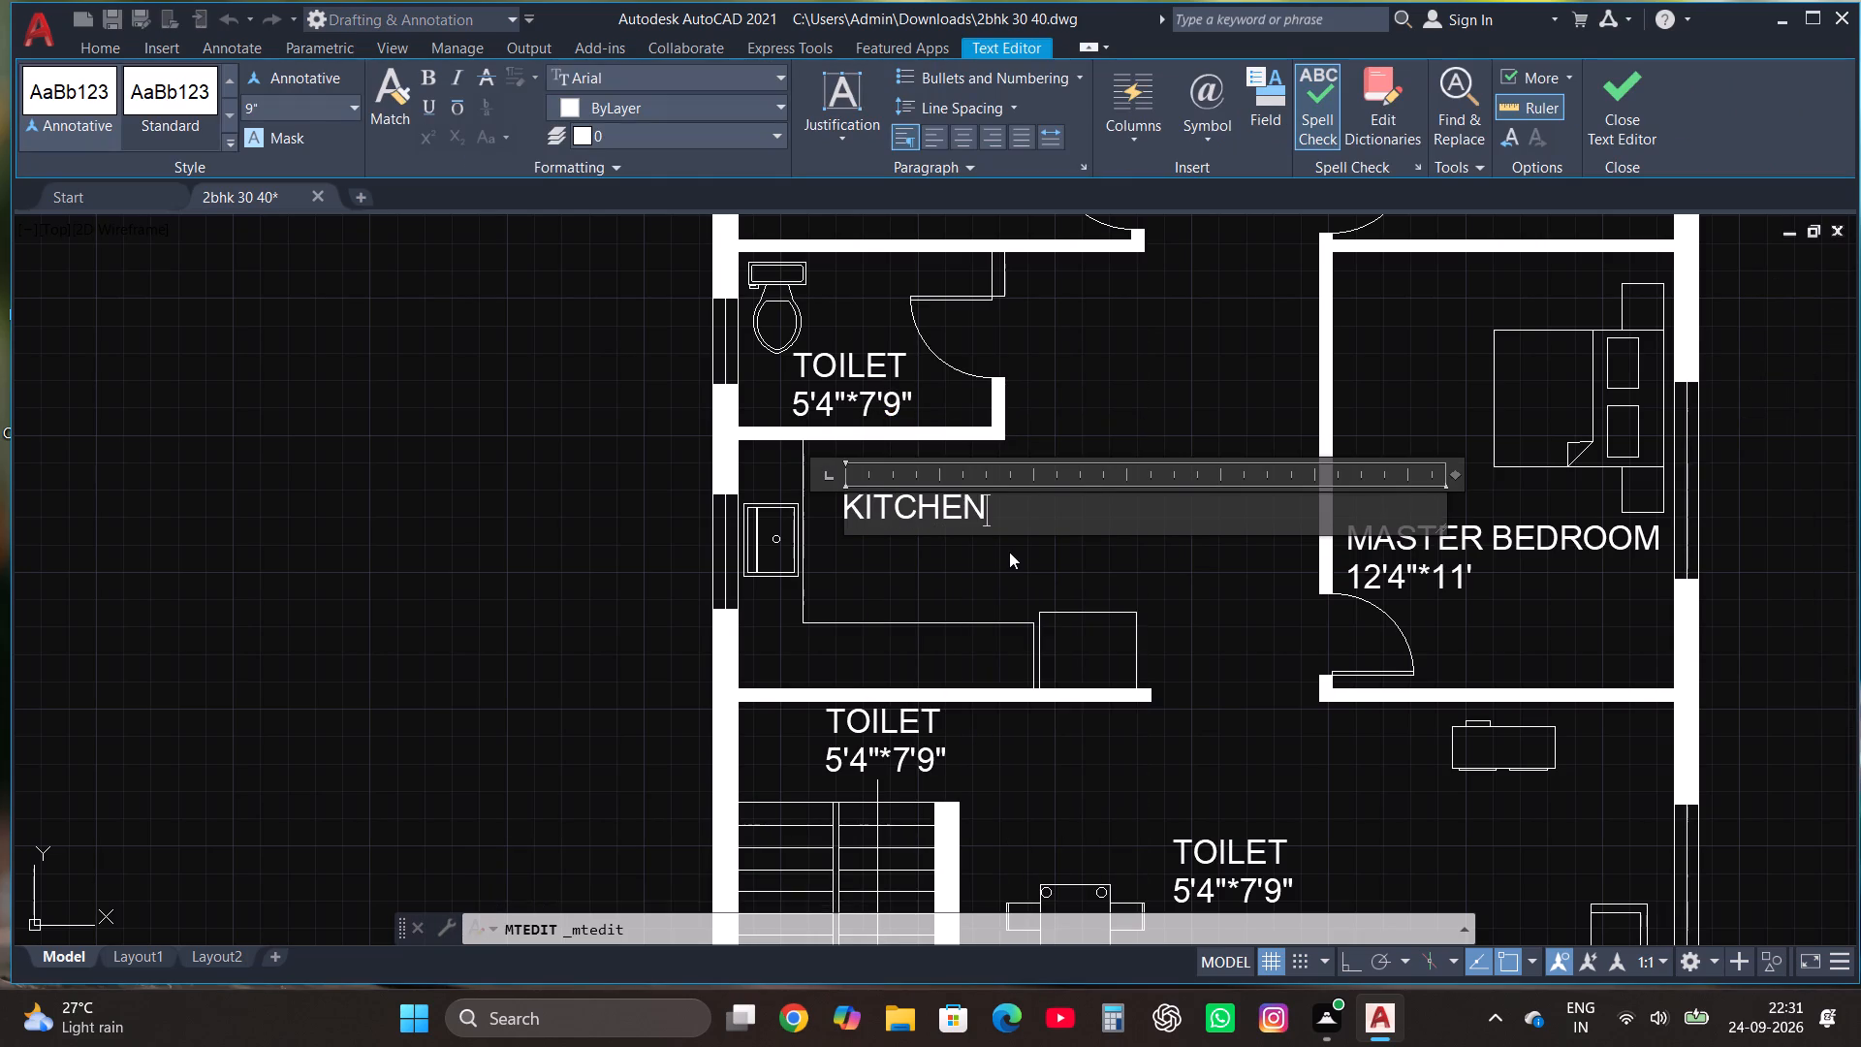
{"action": "key", "text": "Return"}
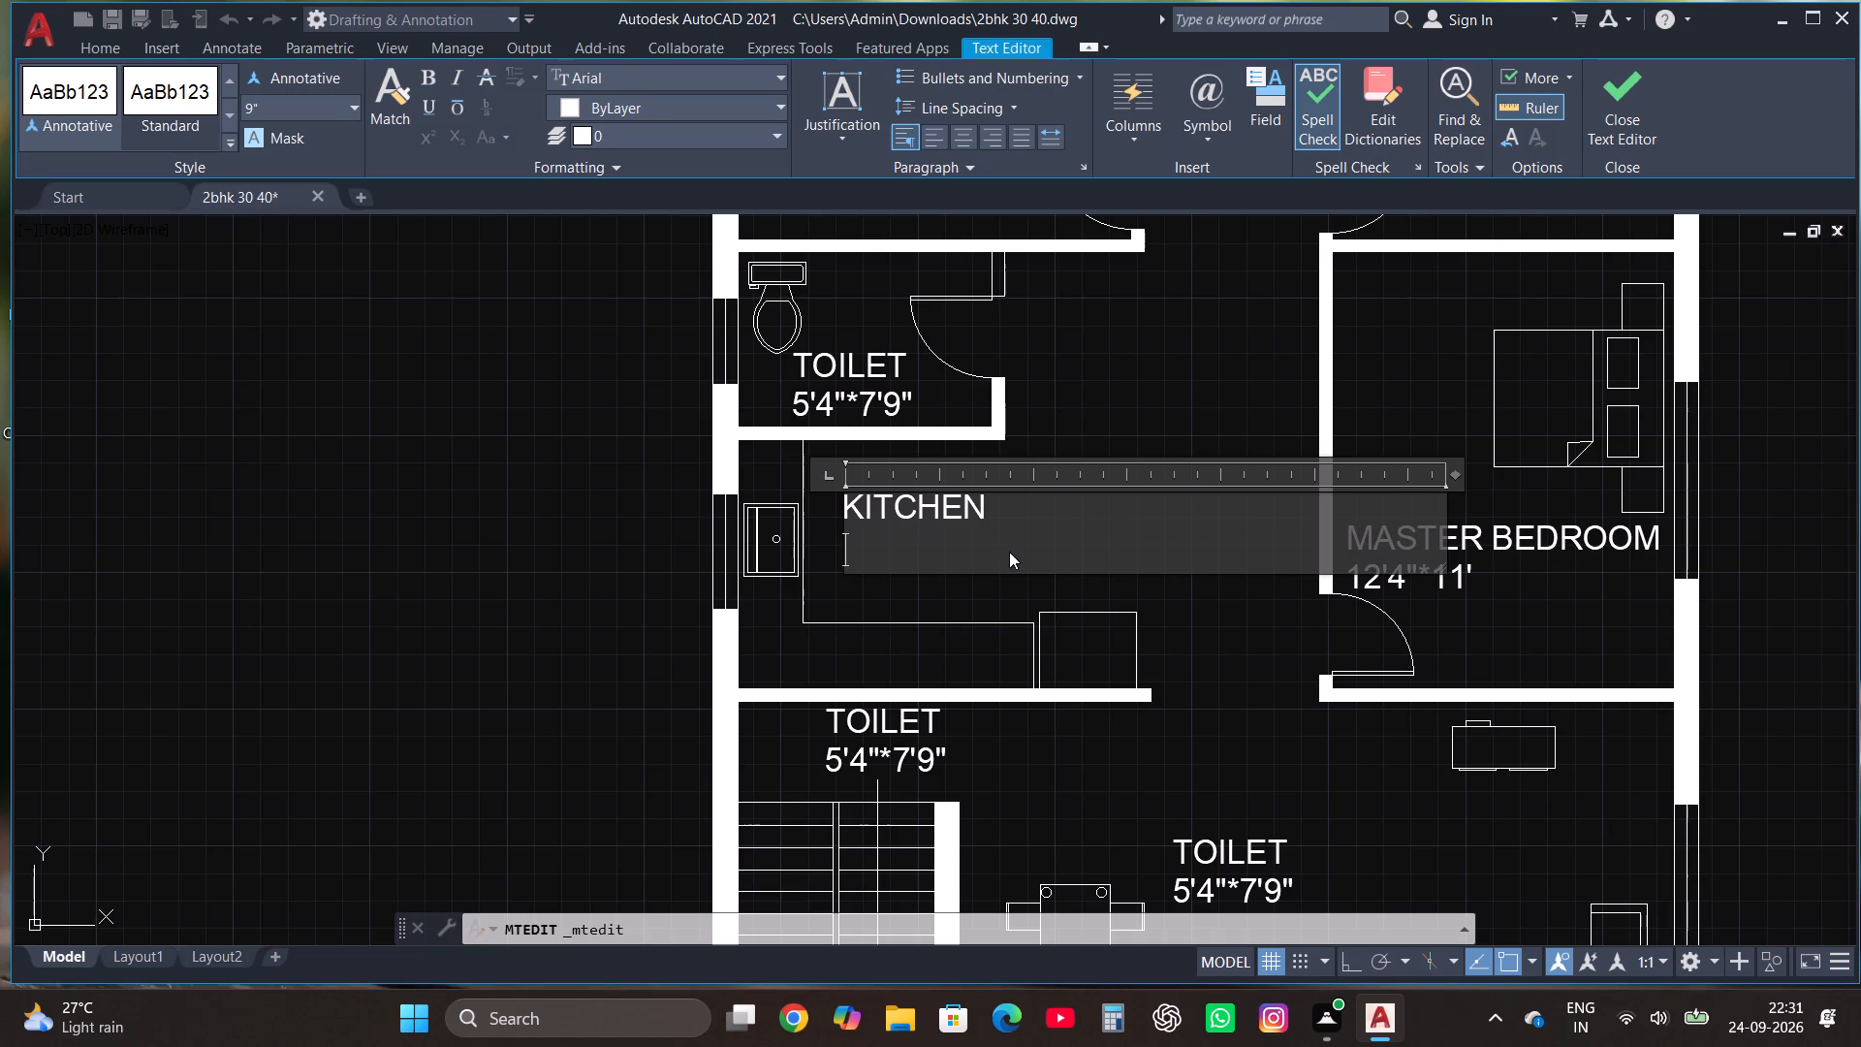
{"action": "type", "text": "12'"}
{"action": "type", "text": "4\"*"}
{"action": "type", "text": "7'7\""}
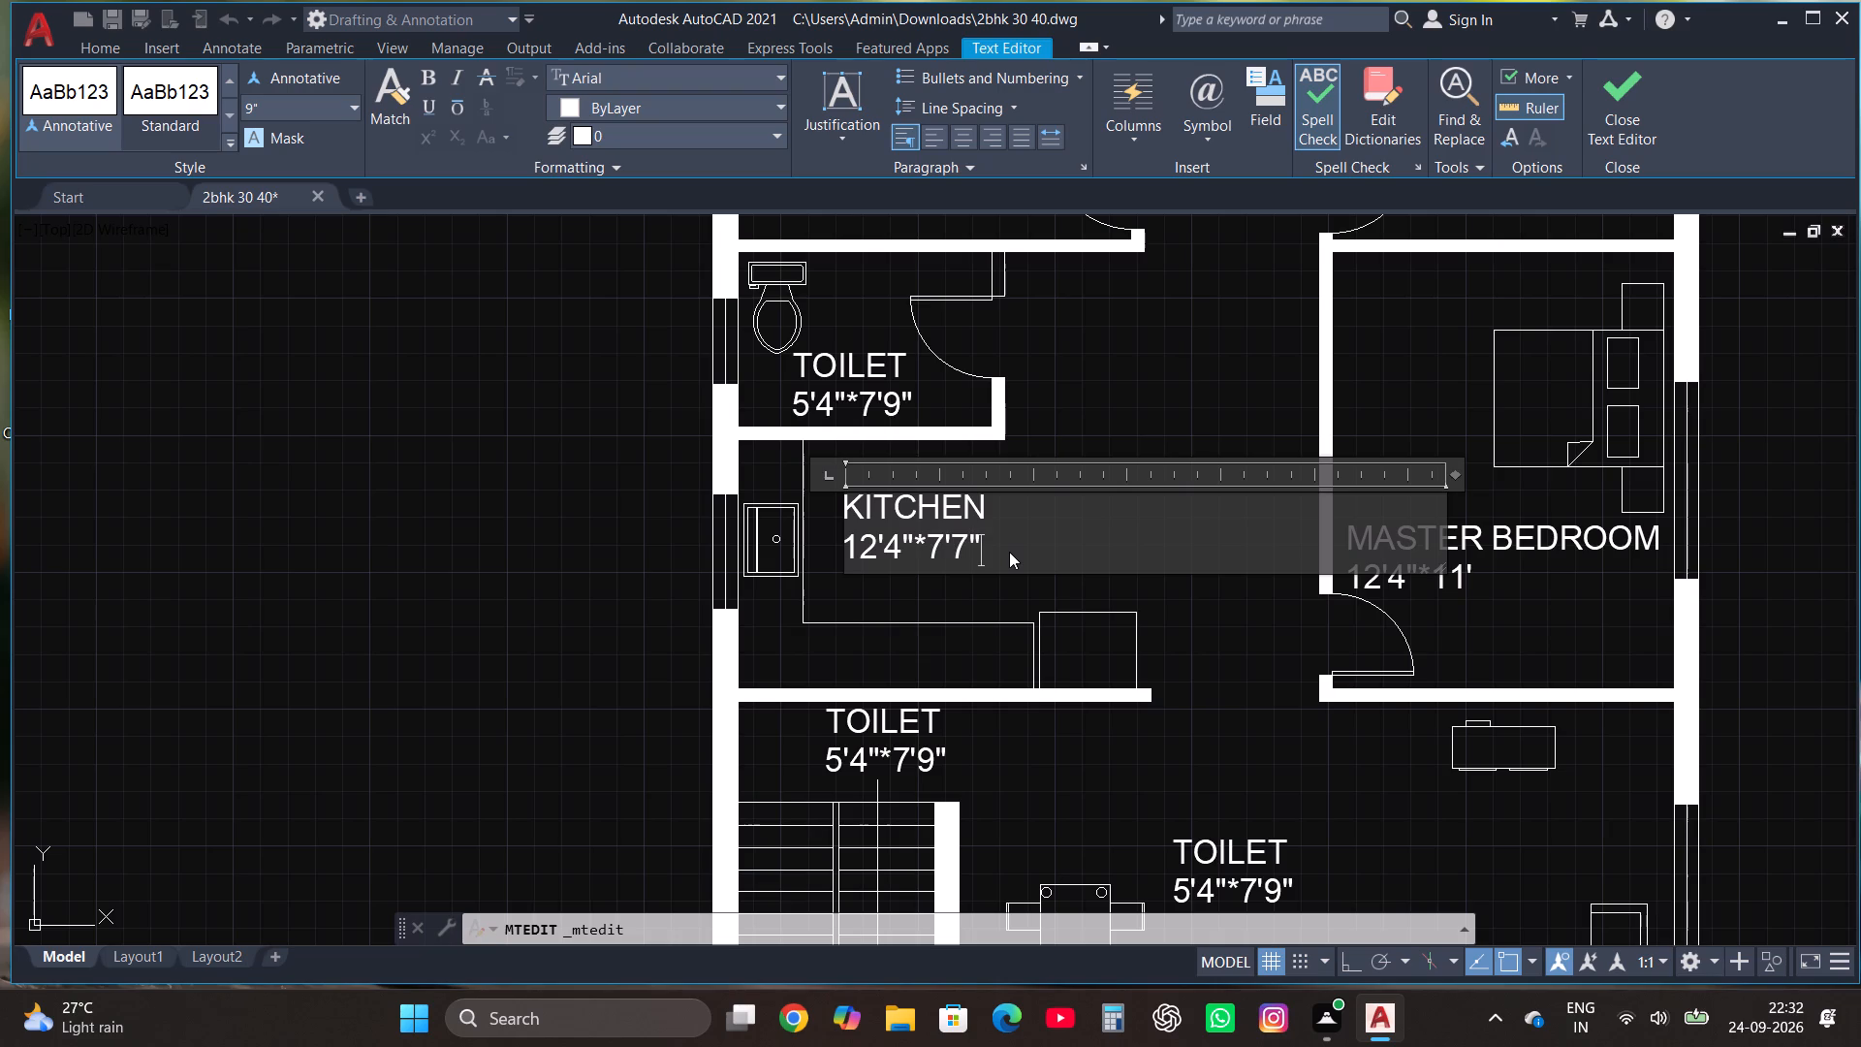
{"action": "left_click", "coordinate": [1585, 89]}
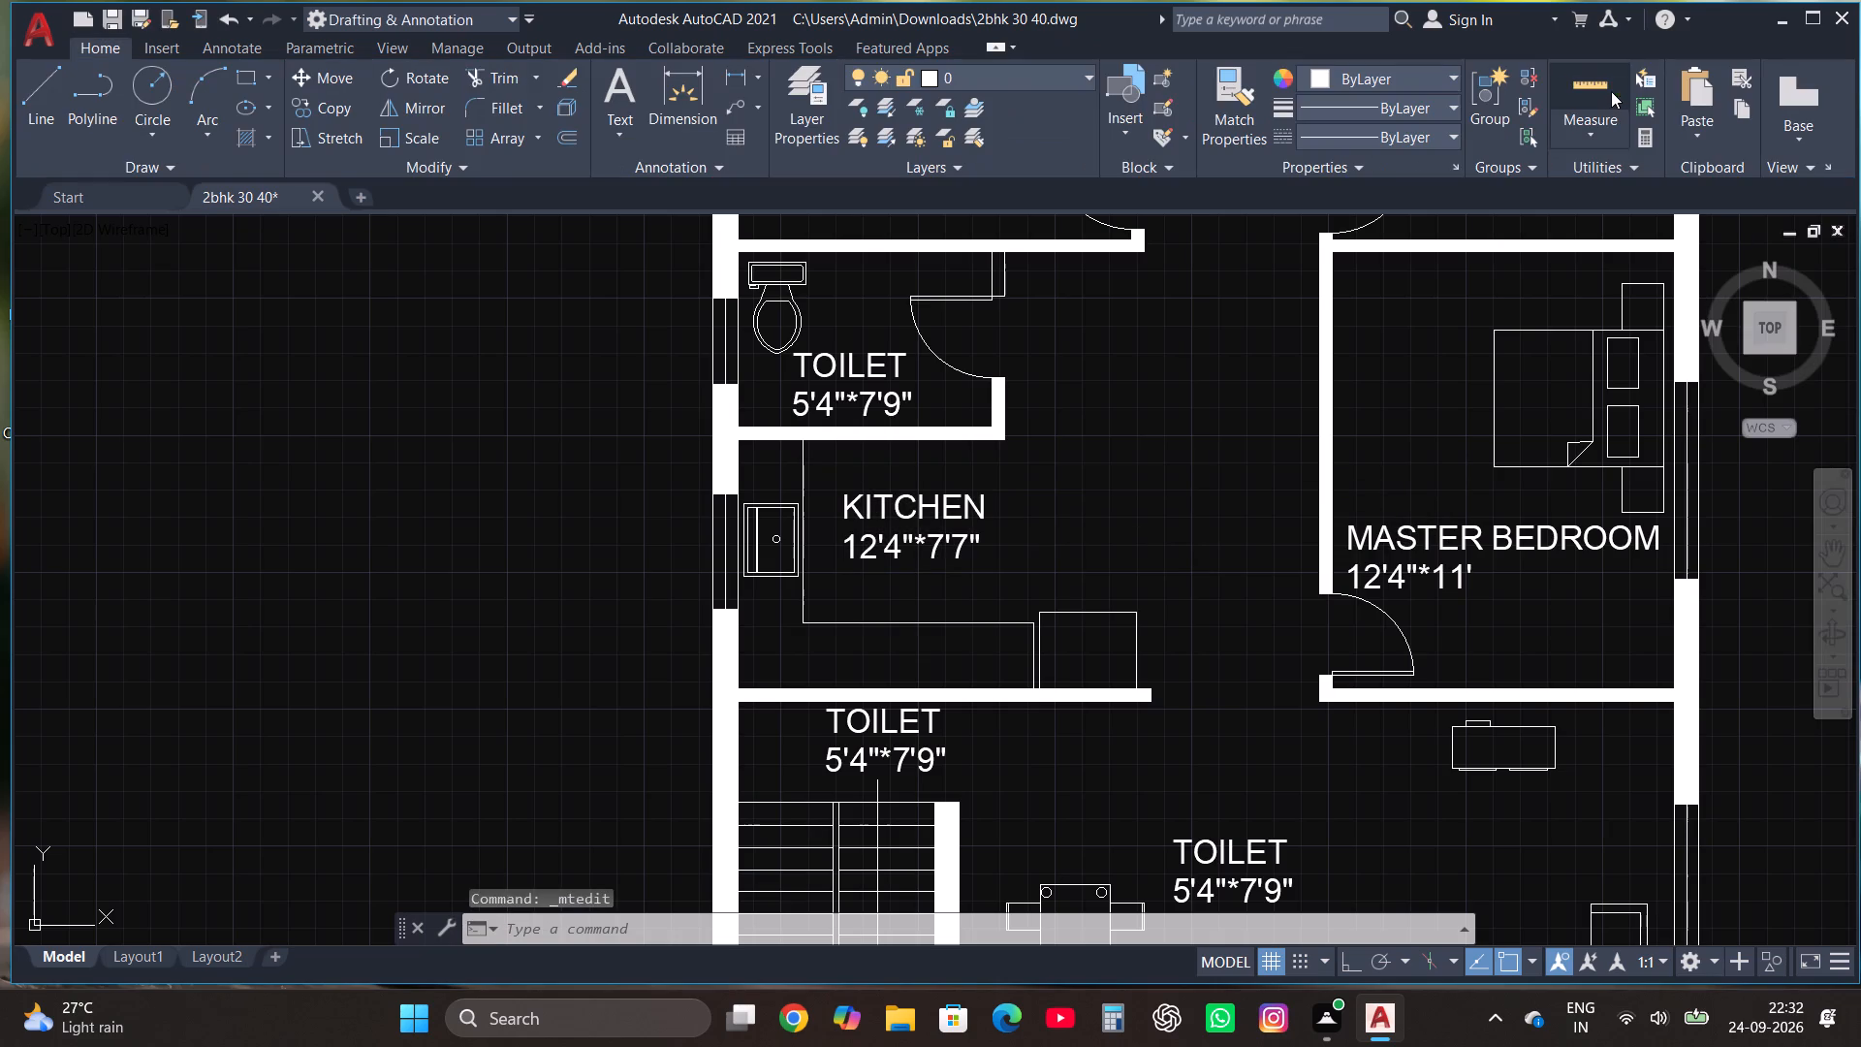
Replace the copied toilet label's text beside the dining table with "LIVING/DINING" and, on a second line, "22'4"*15'".
{"action": "scroll", "coordinate": [1190, 348], "scroll_direction": "down", "scroll_amount": 1}
{"action": "scroll", "coordinate": [1195, 637], "scroll_direction": "up", "scroll_amount": 1}
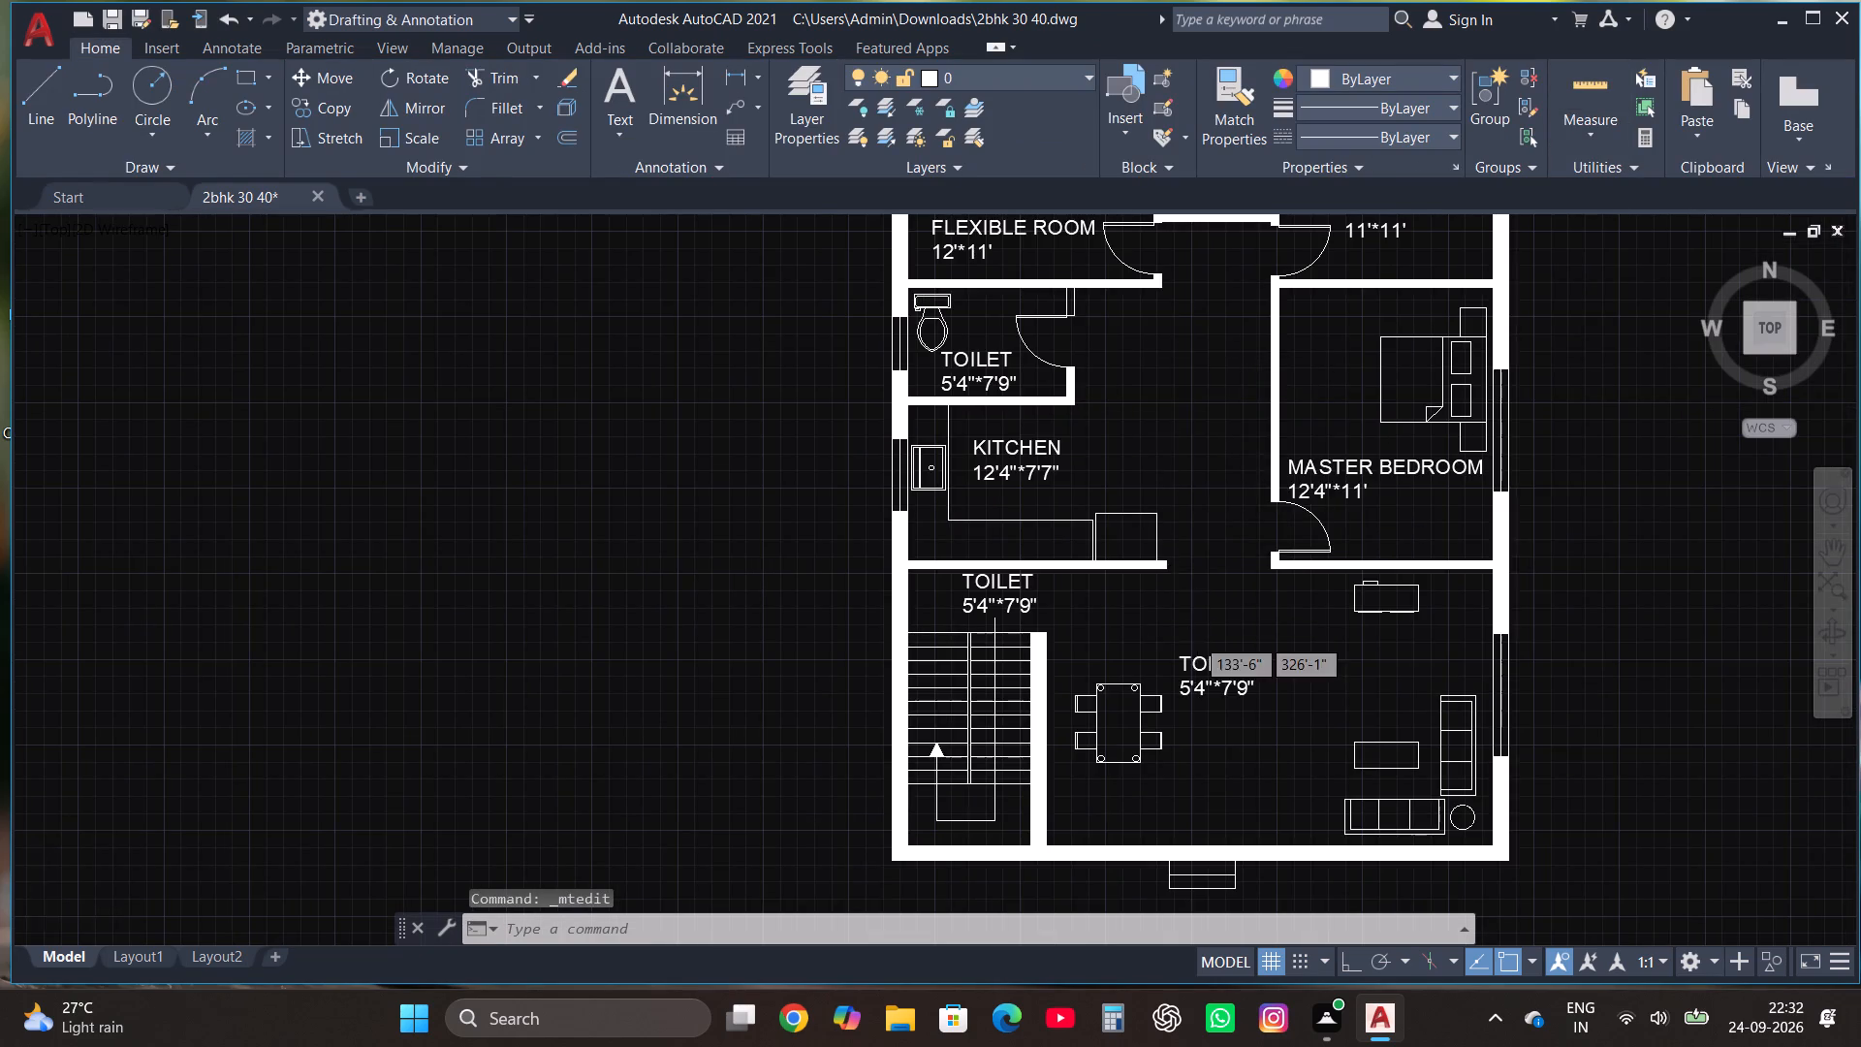
{"action": "scroll", "coordinate": [1195, 637], "scroll_direction": "up", "scroll_amount": 1}
{"action": "scroll", "coordinate": [1075, 510], "scroll_direction": "down", "scroll_amount": 2}
{"action": "scroll", "coordinate": [1134, 614], "scroll_direction": "up", "scroll_amount": 2}
{"action": "left_click", "coordinate": [1131, 593]}
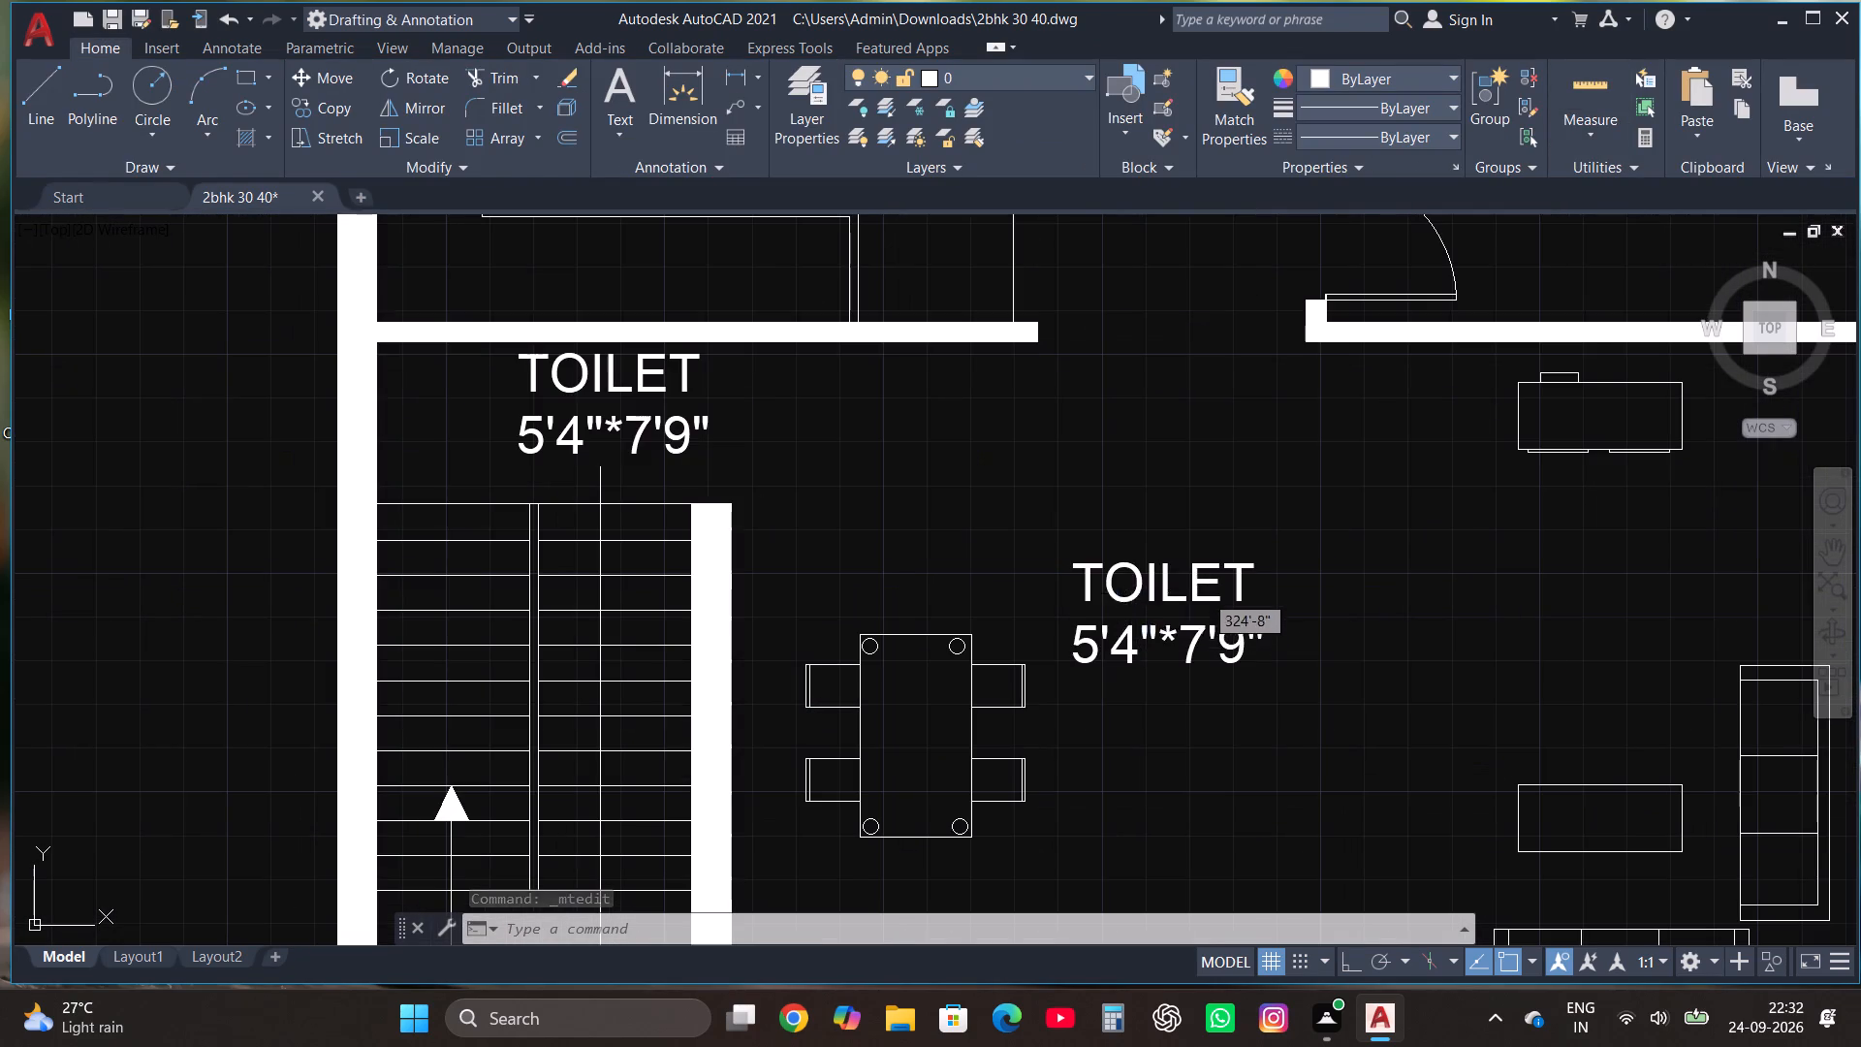
{"action": "right_click", "coordinate": [1131, 590]}
{"action": "left_click", "coordinate": [1179, 405]}
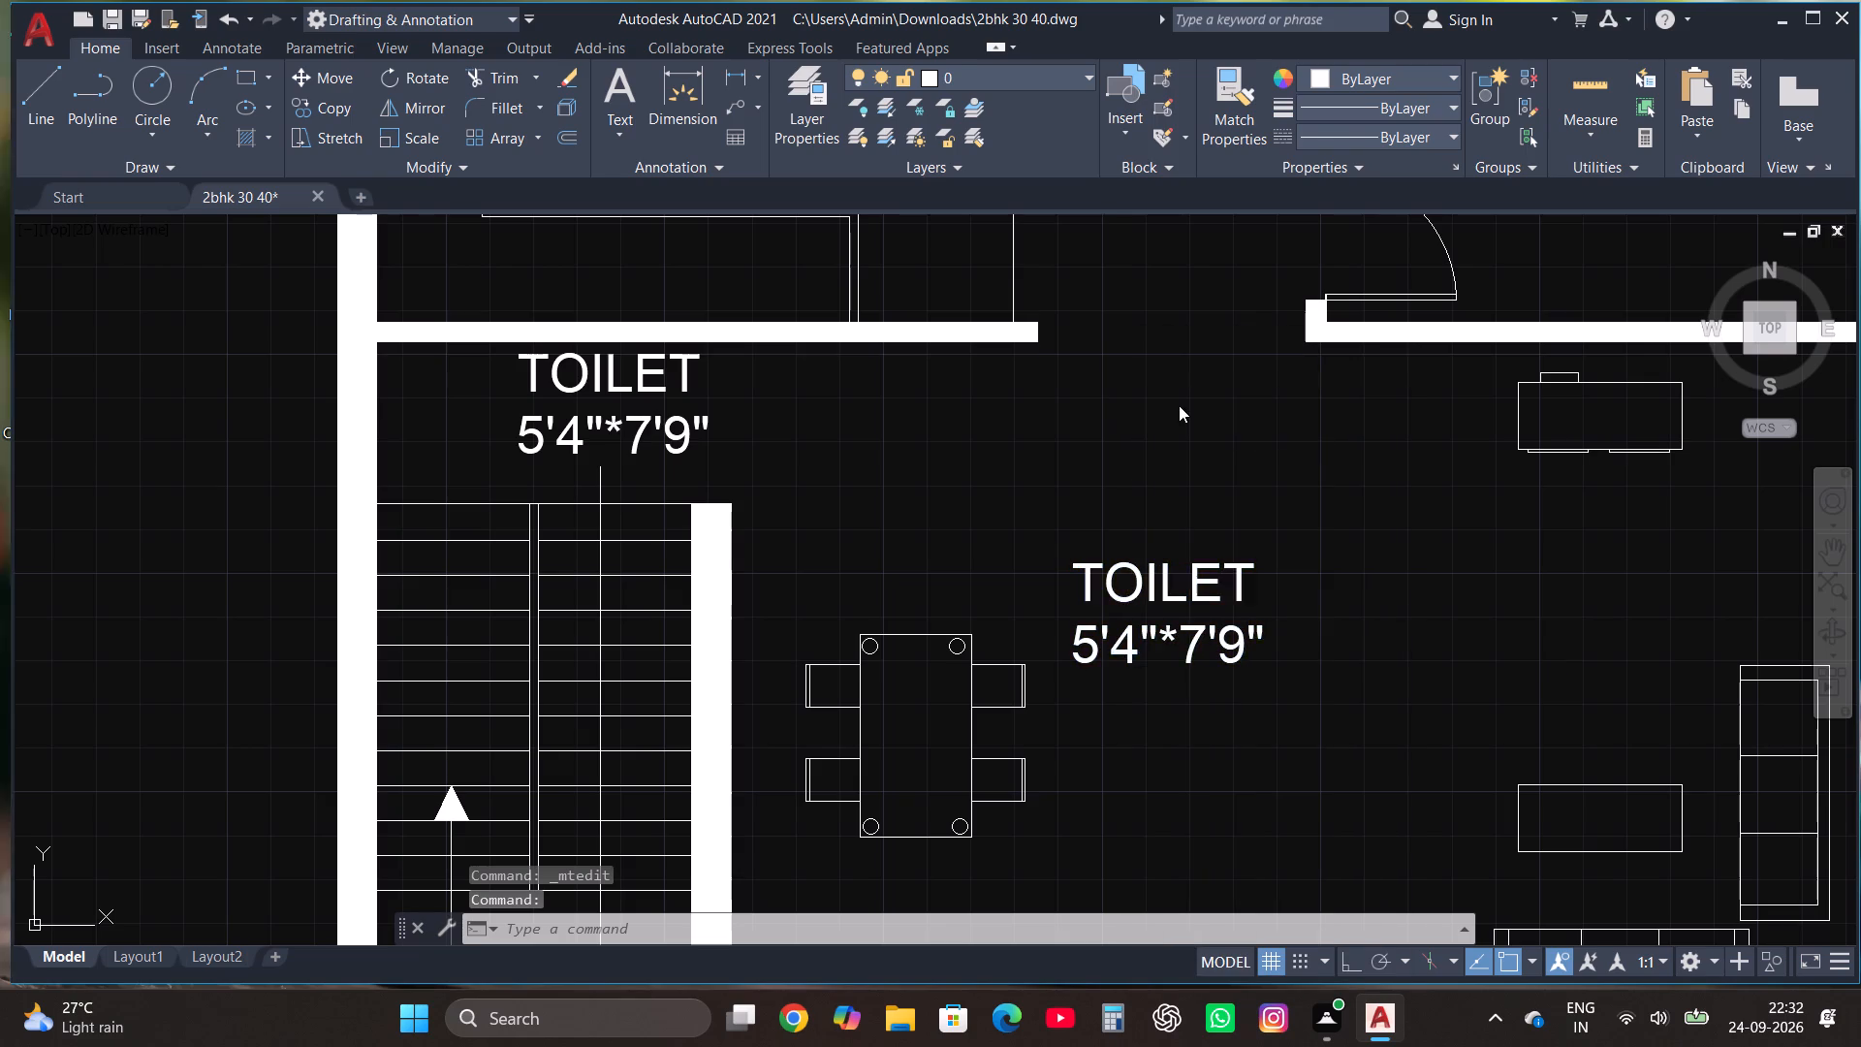
{"action": "left_click", "coordinate": [1328, 651]}
{"action": "key", "text": "BackSpace"}
{"action": "key", "text": "BackSpace"}
{"action": "key", "text": "BackSpace"}
{"action": "key", "text": "BackSpace"}
{"action": "key", "text": "BackSpace"}
{"action": "key", "text": "BackSpace"}
{"action": "key", "text": "BackSpace"}
{"action": "key", "text": "BackSpace"}
{"action": "key", "text": "BackSpace"}
{"action": "key", "text": "BackSpace"}
{"action": "key", "text": "BackSpace"}
{"action": "key", "text": "BackSpace"}
{"action": "key", "text": "BackSpace"}
{"action": "key", "text": "BackSpace"}
{"action": "key", "text": "BackSpace"}
{"action": "key", "text": "BackSpace"}
{"action": "key", "text": "BackSpace"}
{"action": "key", "text": "BackSpace"}
{"action": "key", "text": "BackSpace"}
{"action": "key", "text": "BackSpace"}
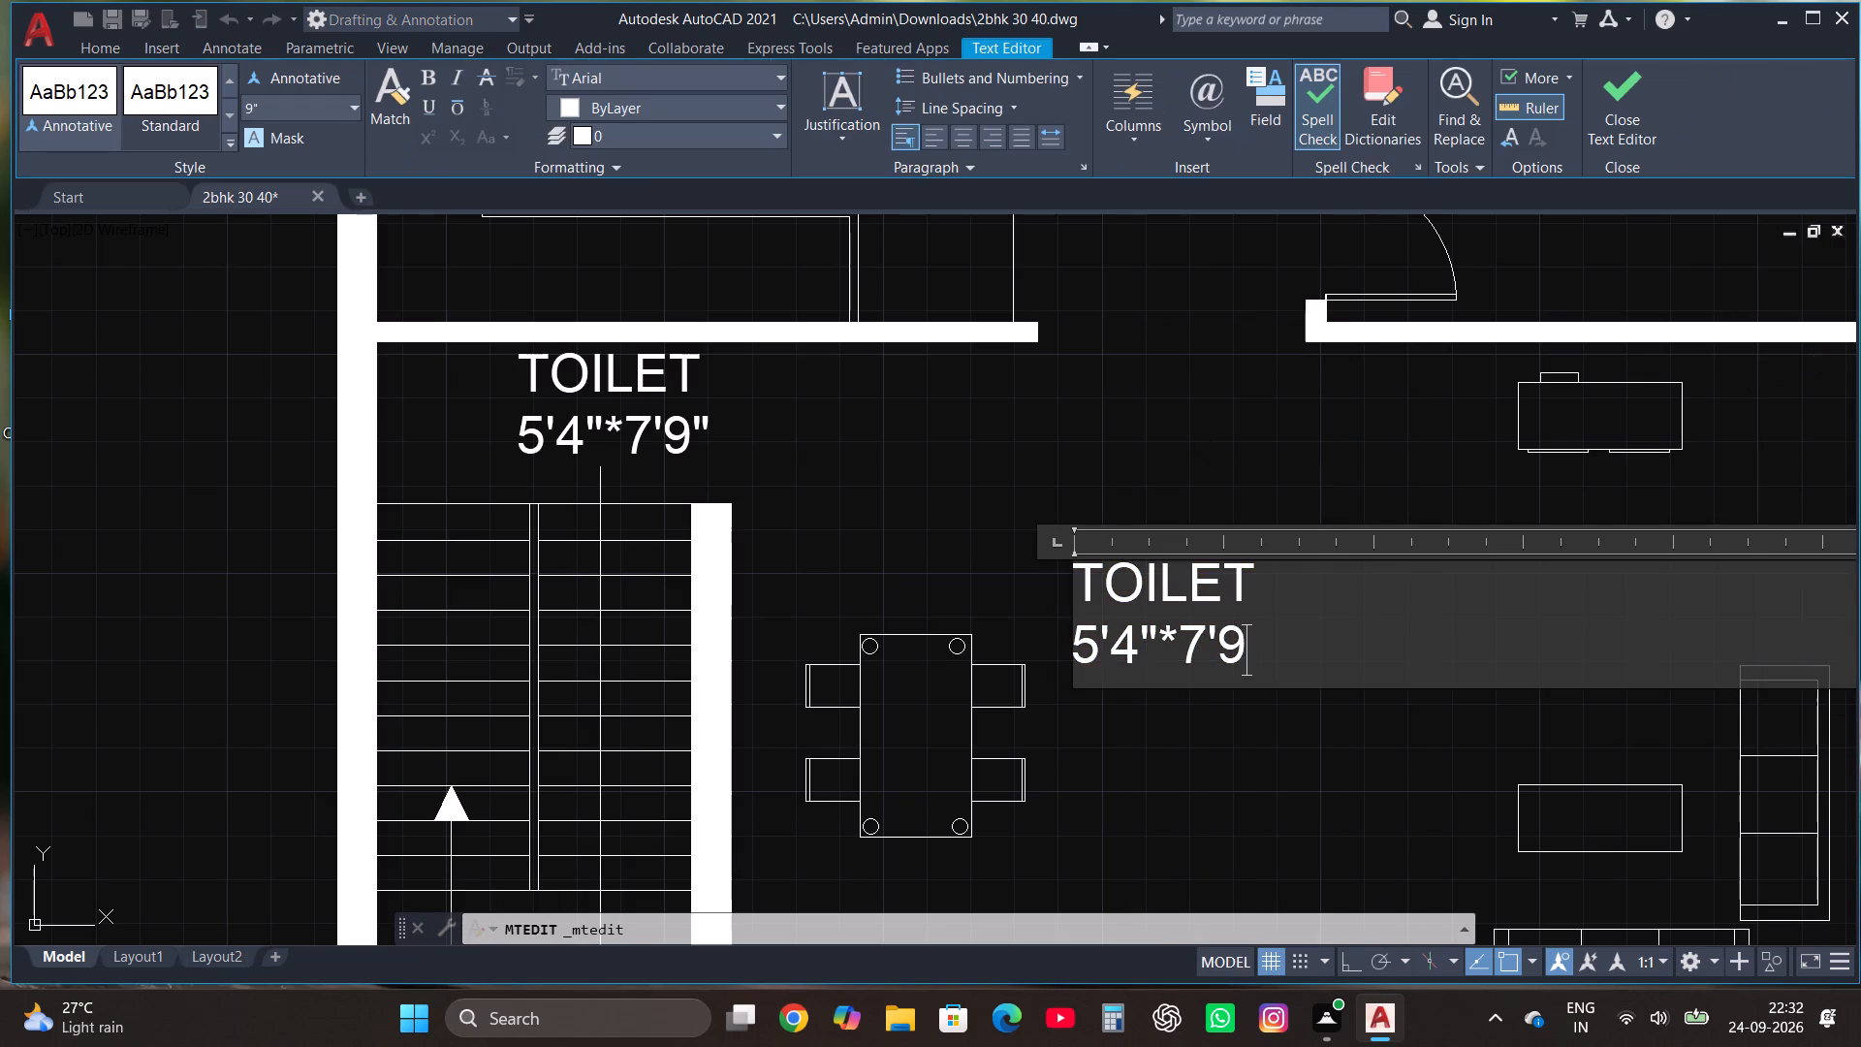
{"action": "type", "text": "LIVING"}
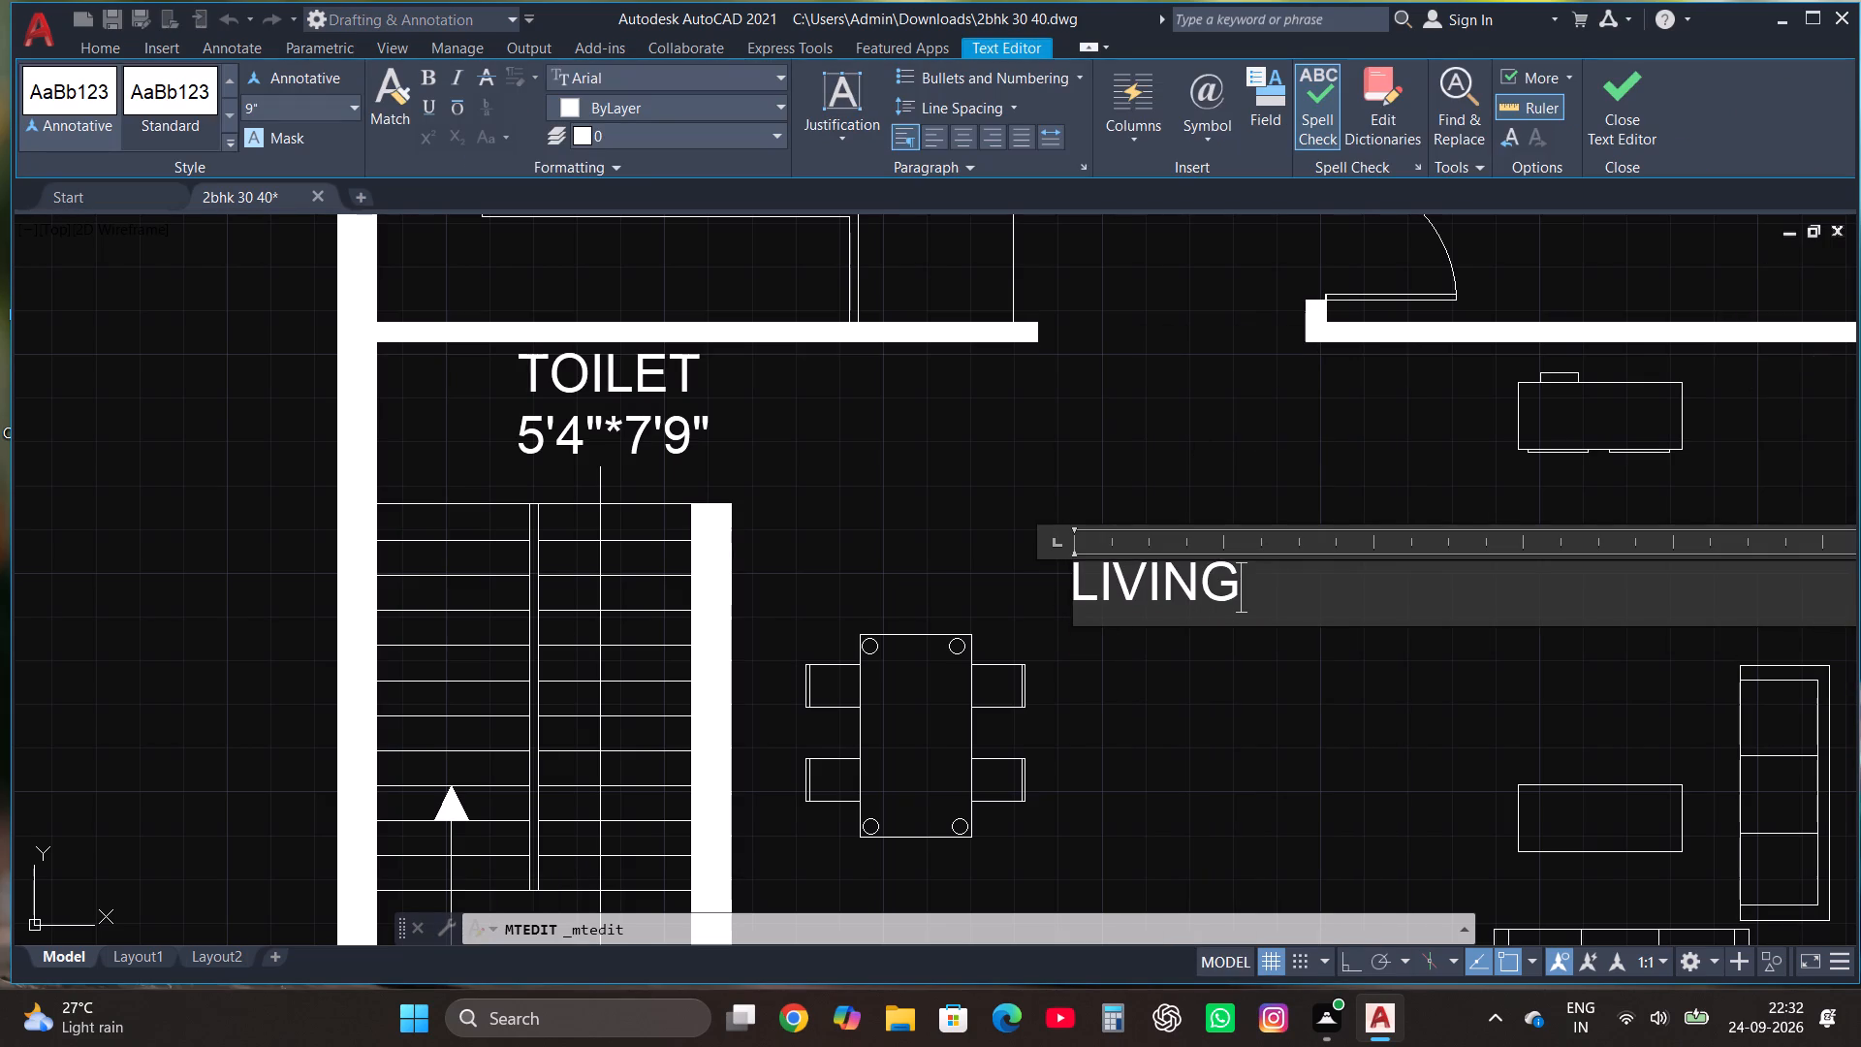
{"action": "key", "text": "slash"}
{"action": "type", "text": "DINING"}
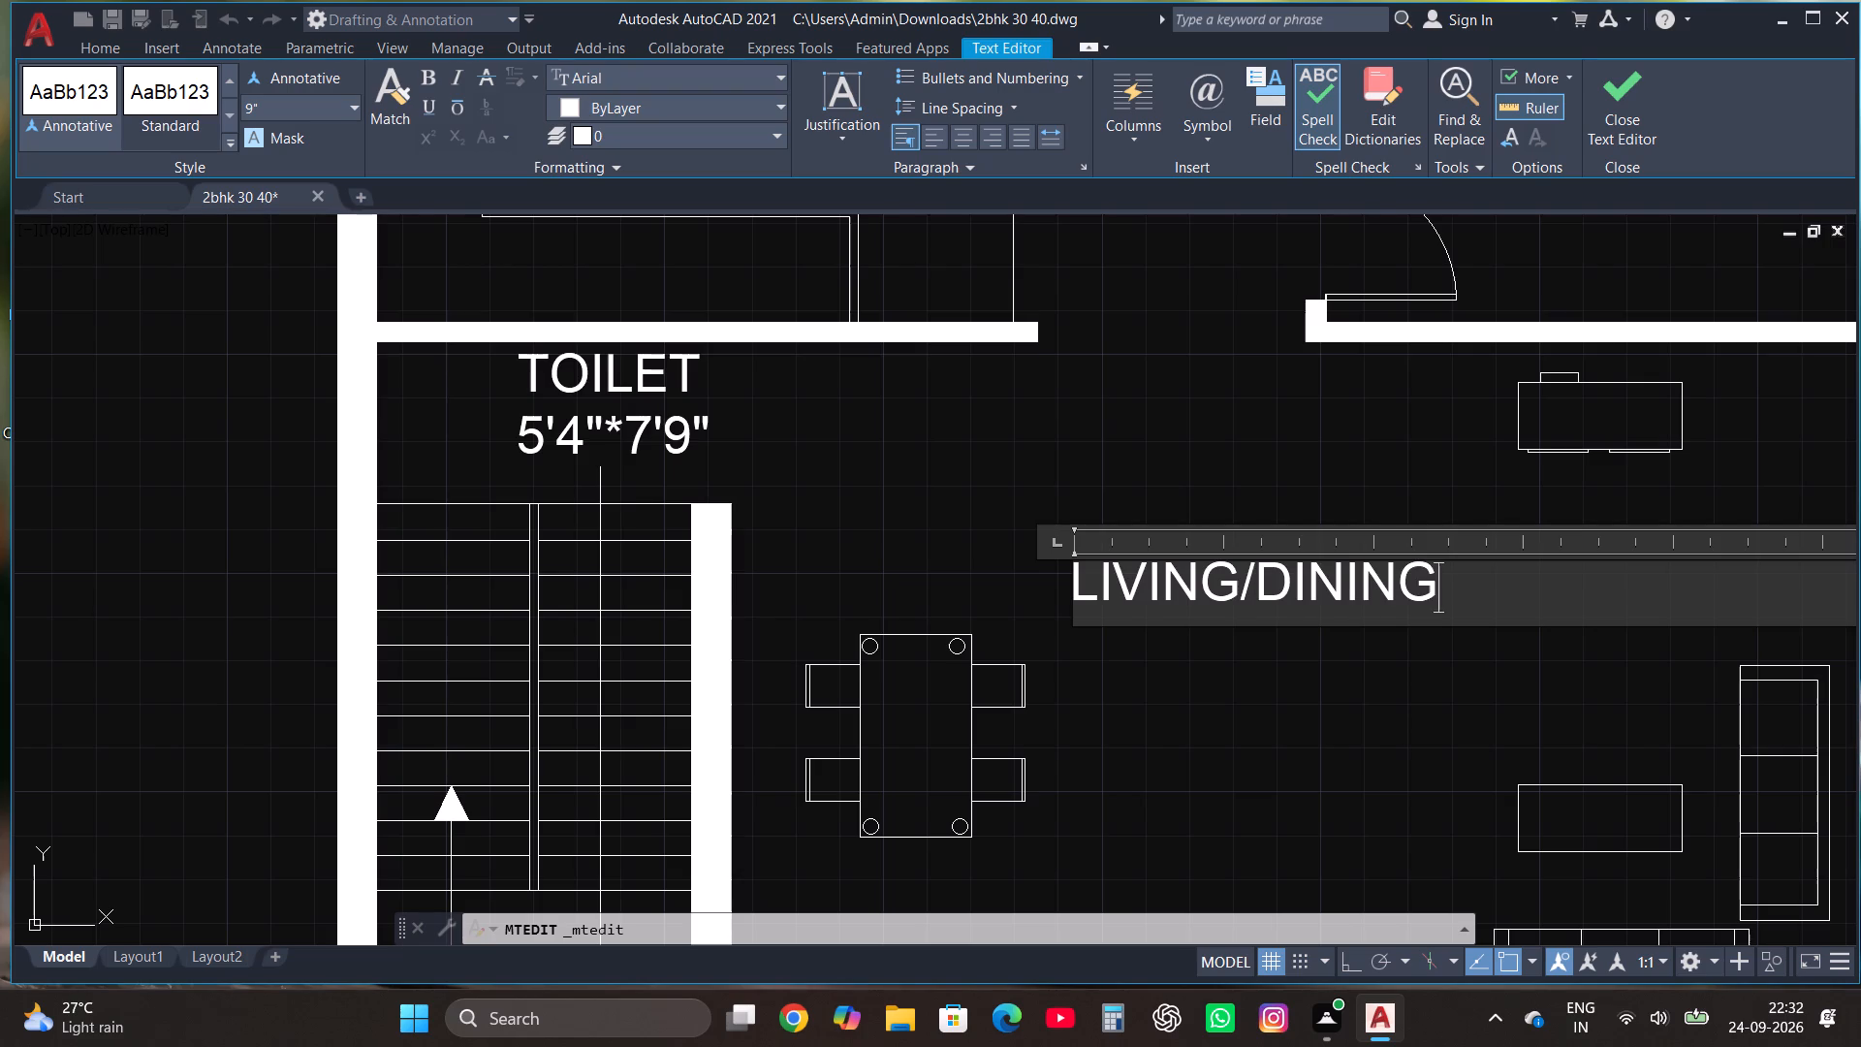
{"action": "key", "text": "Return"}
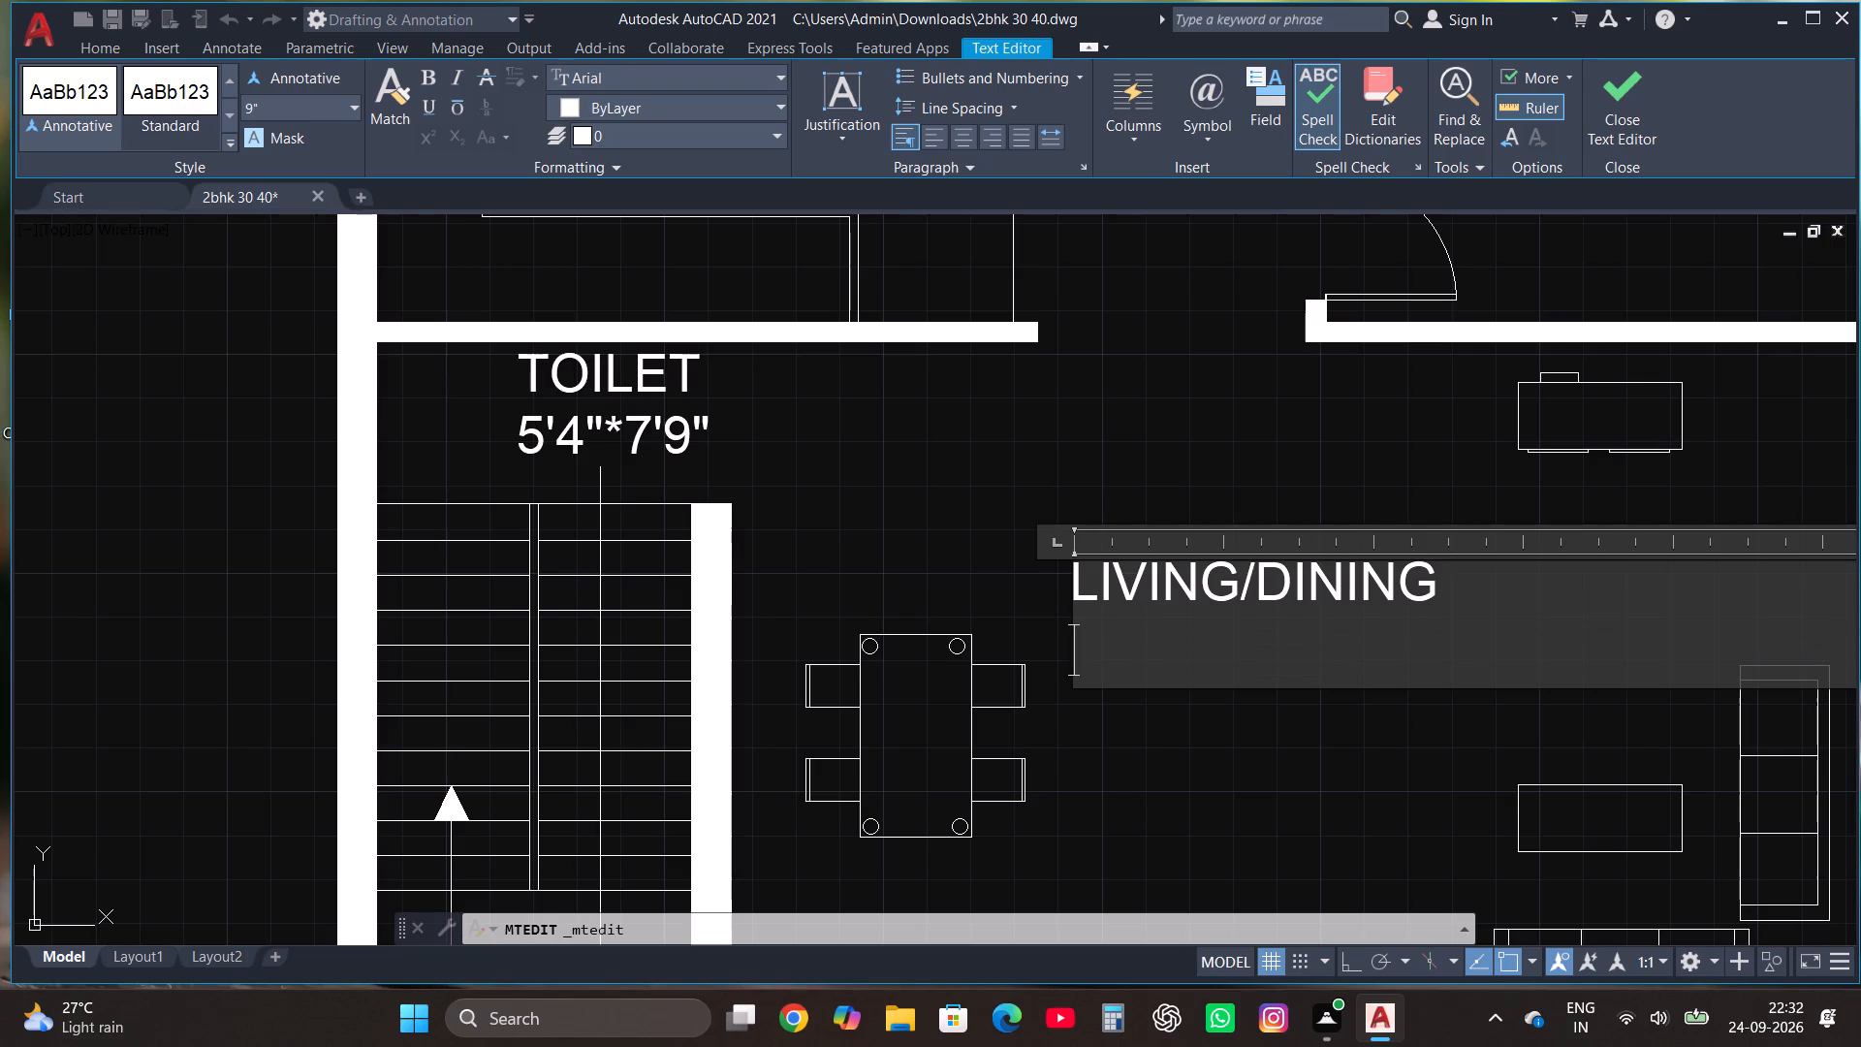
{"action": "type", "text": "22'"}
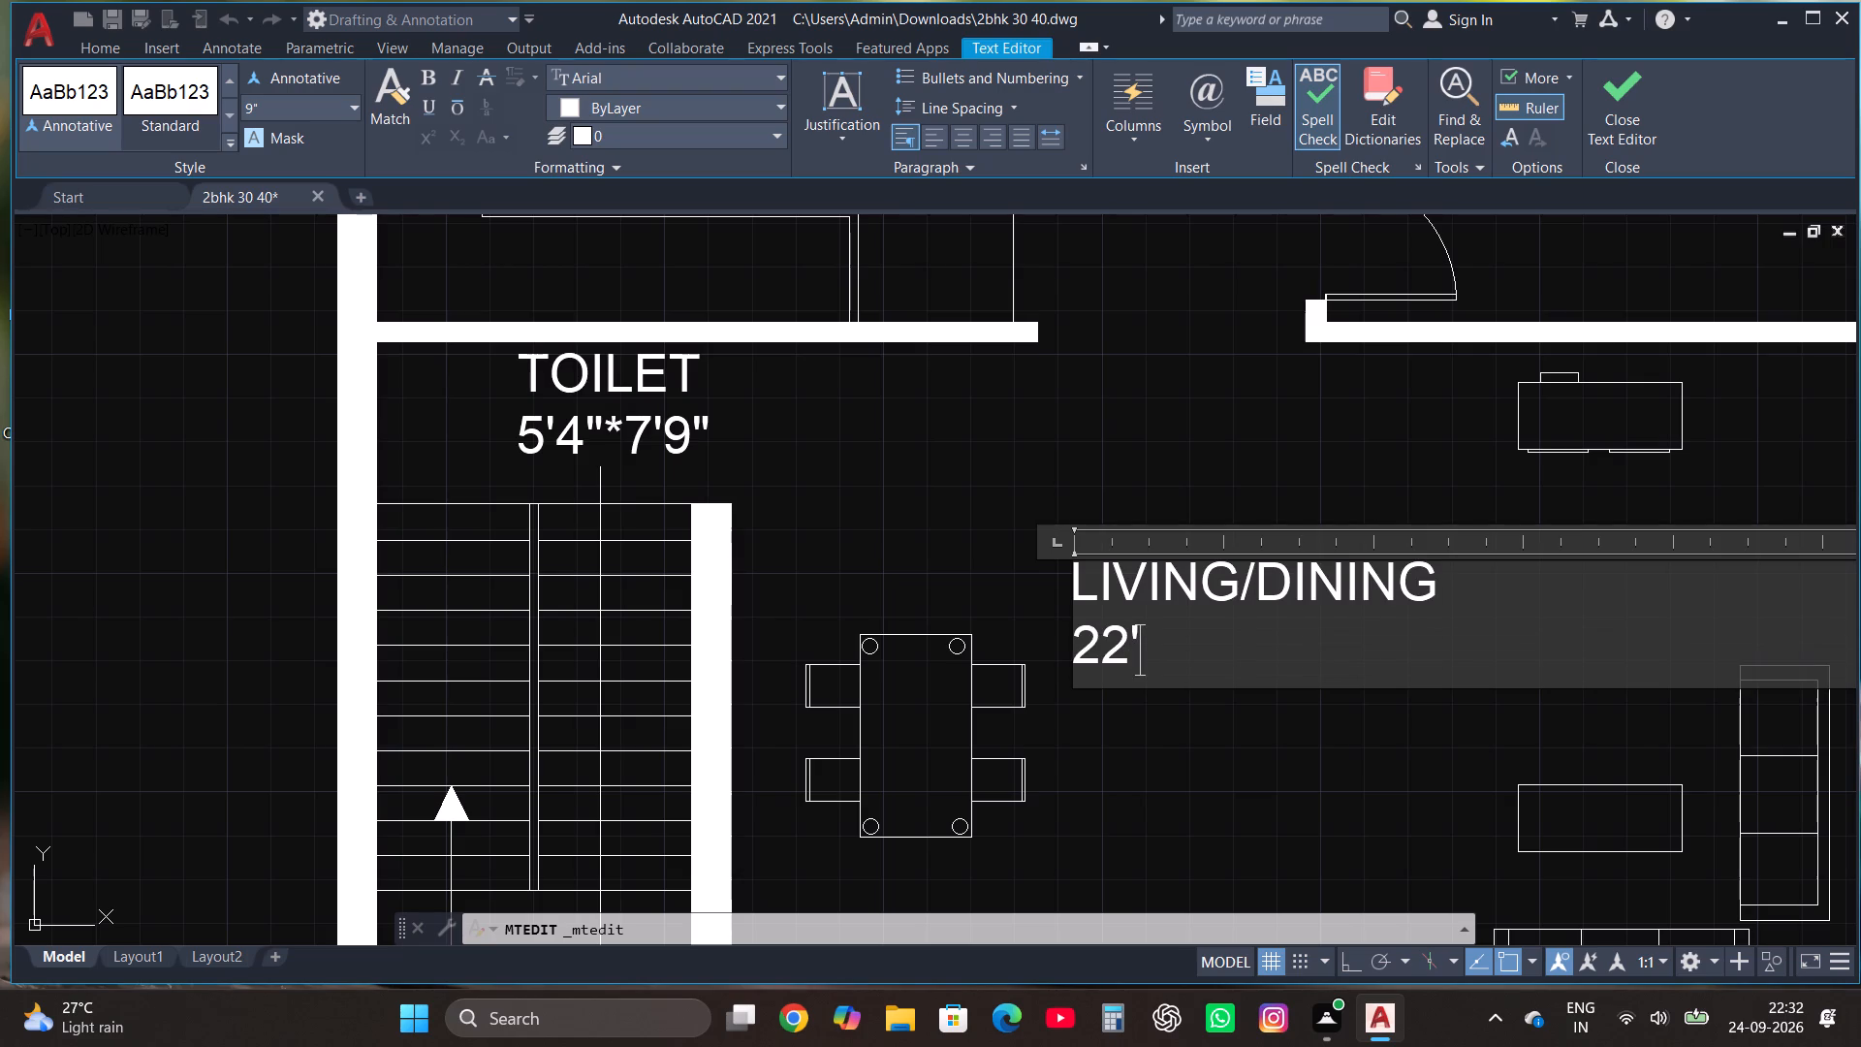
{"action": "type", "text": "4\"*"}
{"action": "type", "text": "15'"}
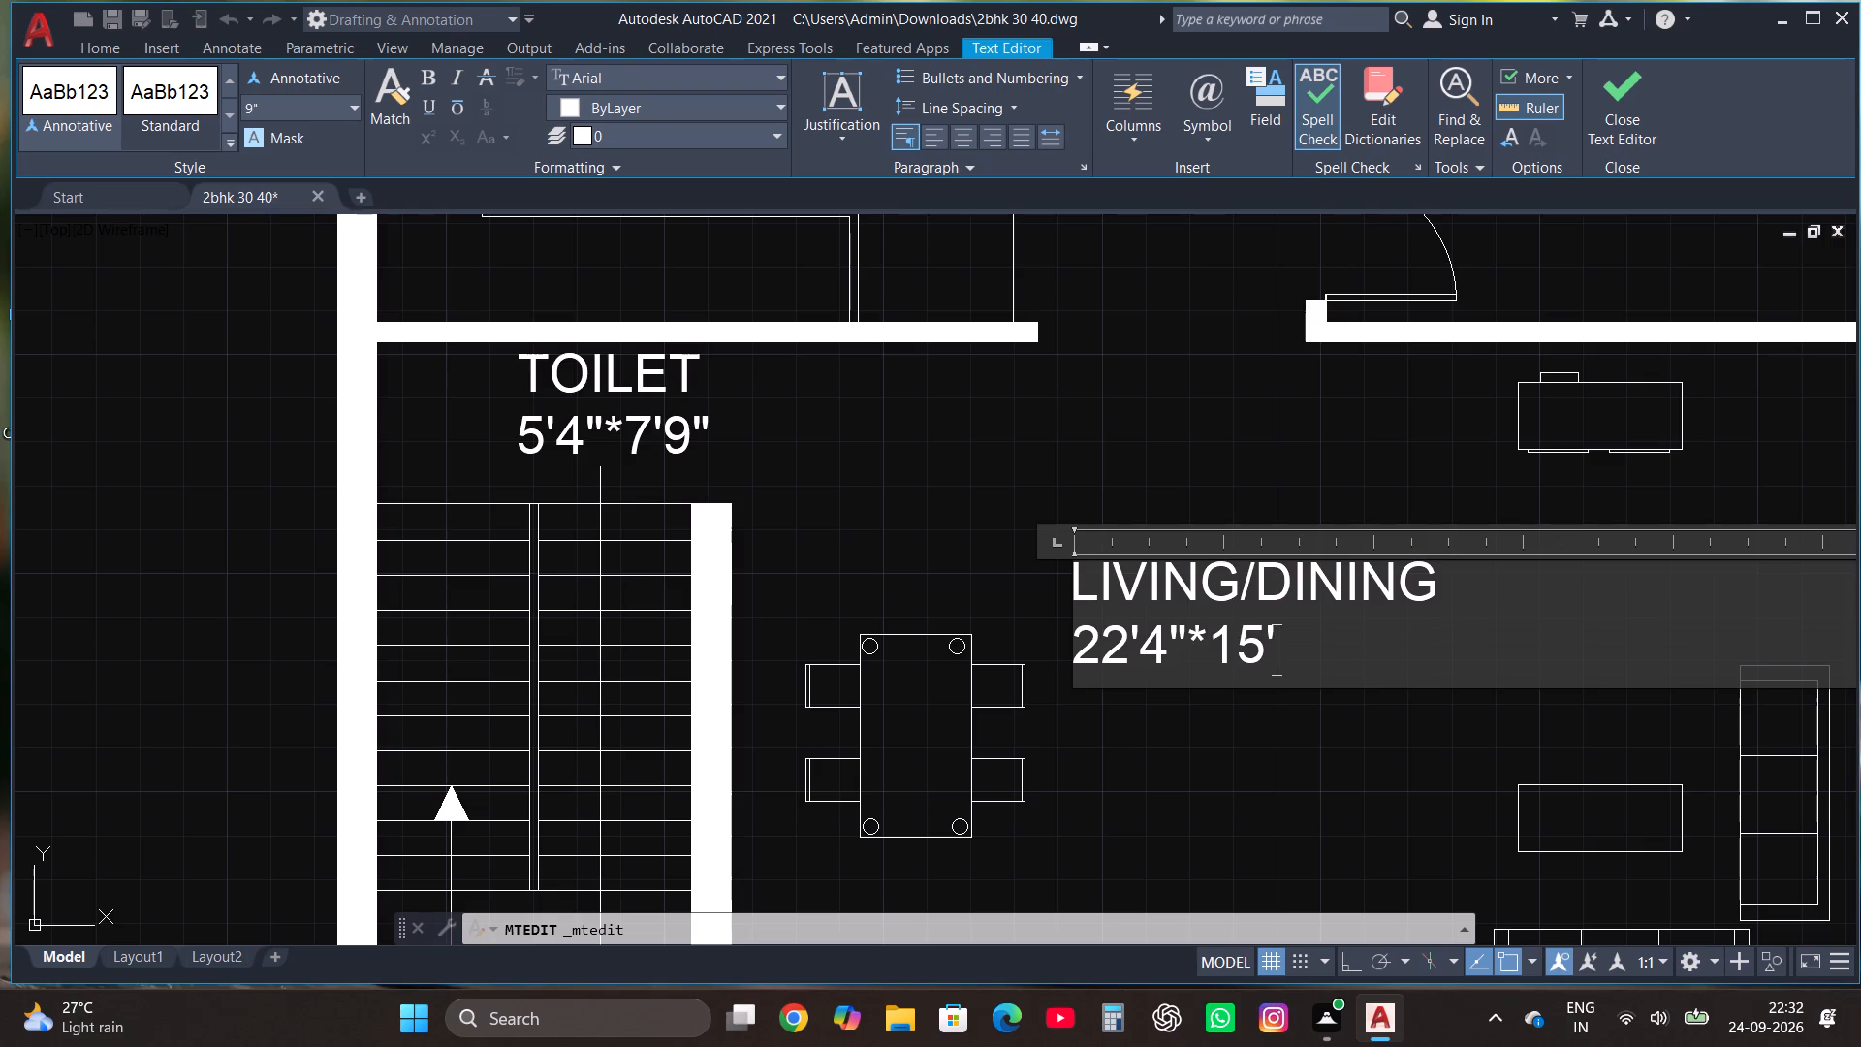
{"action": "left_click", "coordinate": [1627, 100]}
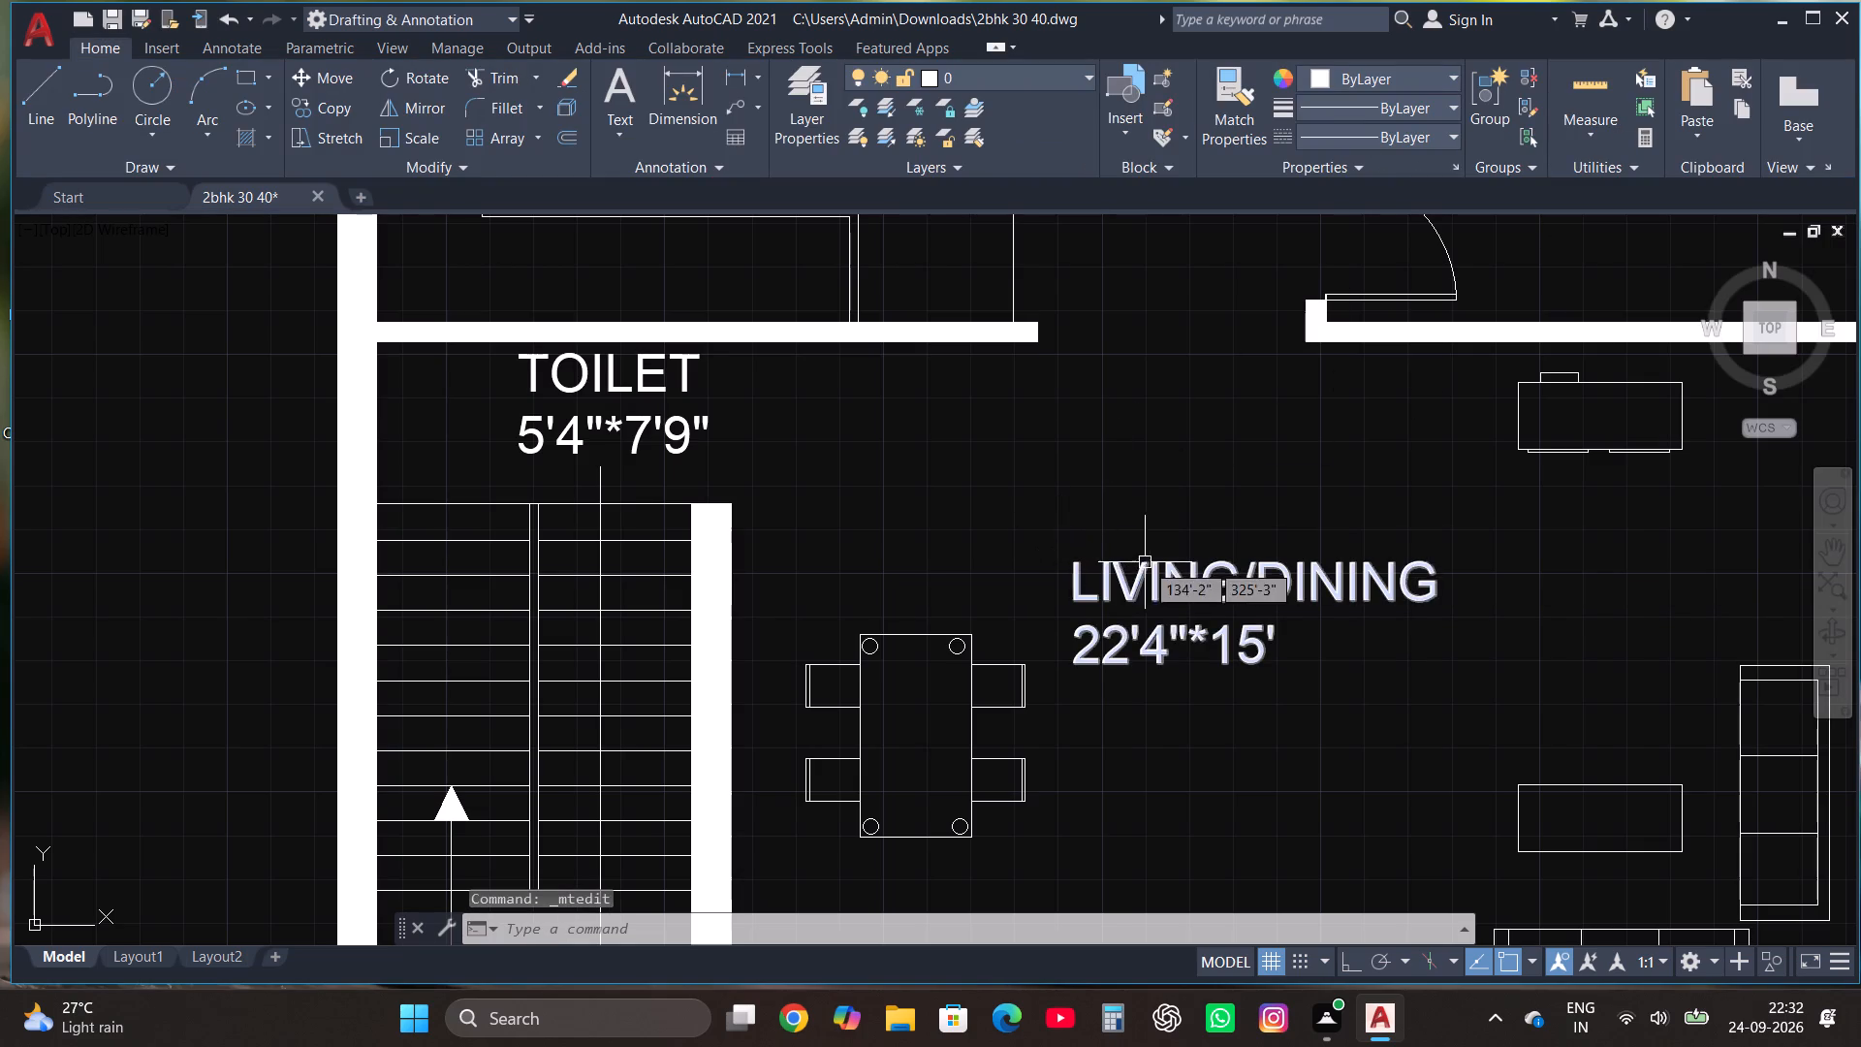
Replace the copied toilet label's text above the staircase with the single line "UP".
{"action": "left_click", "coordinate": [680, 391]}
{"action": "right_click", "coordinate": [678, 393]}
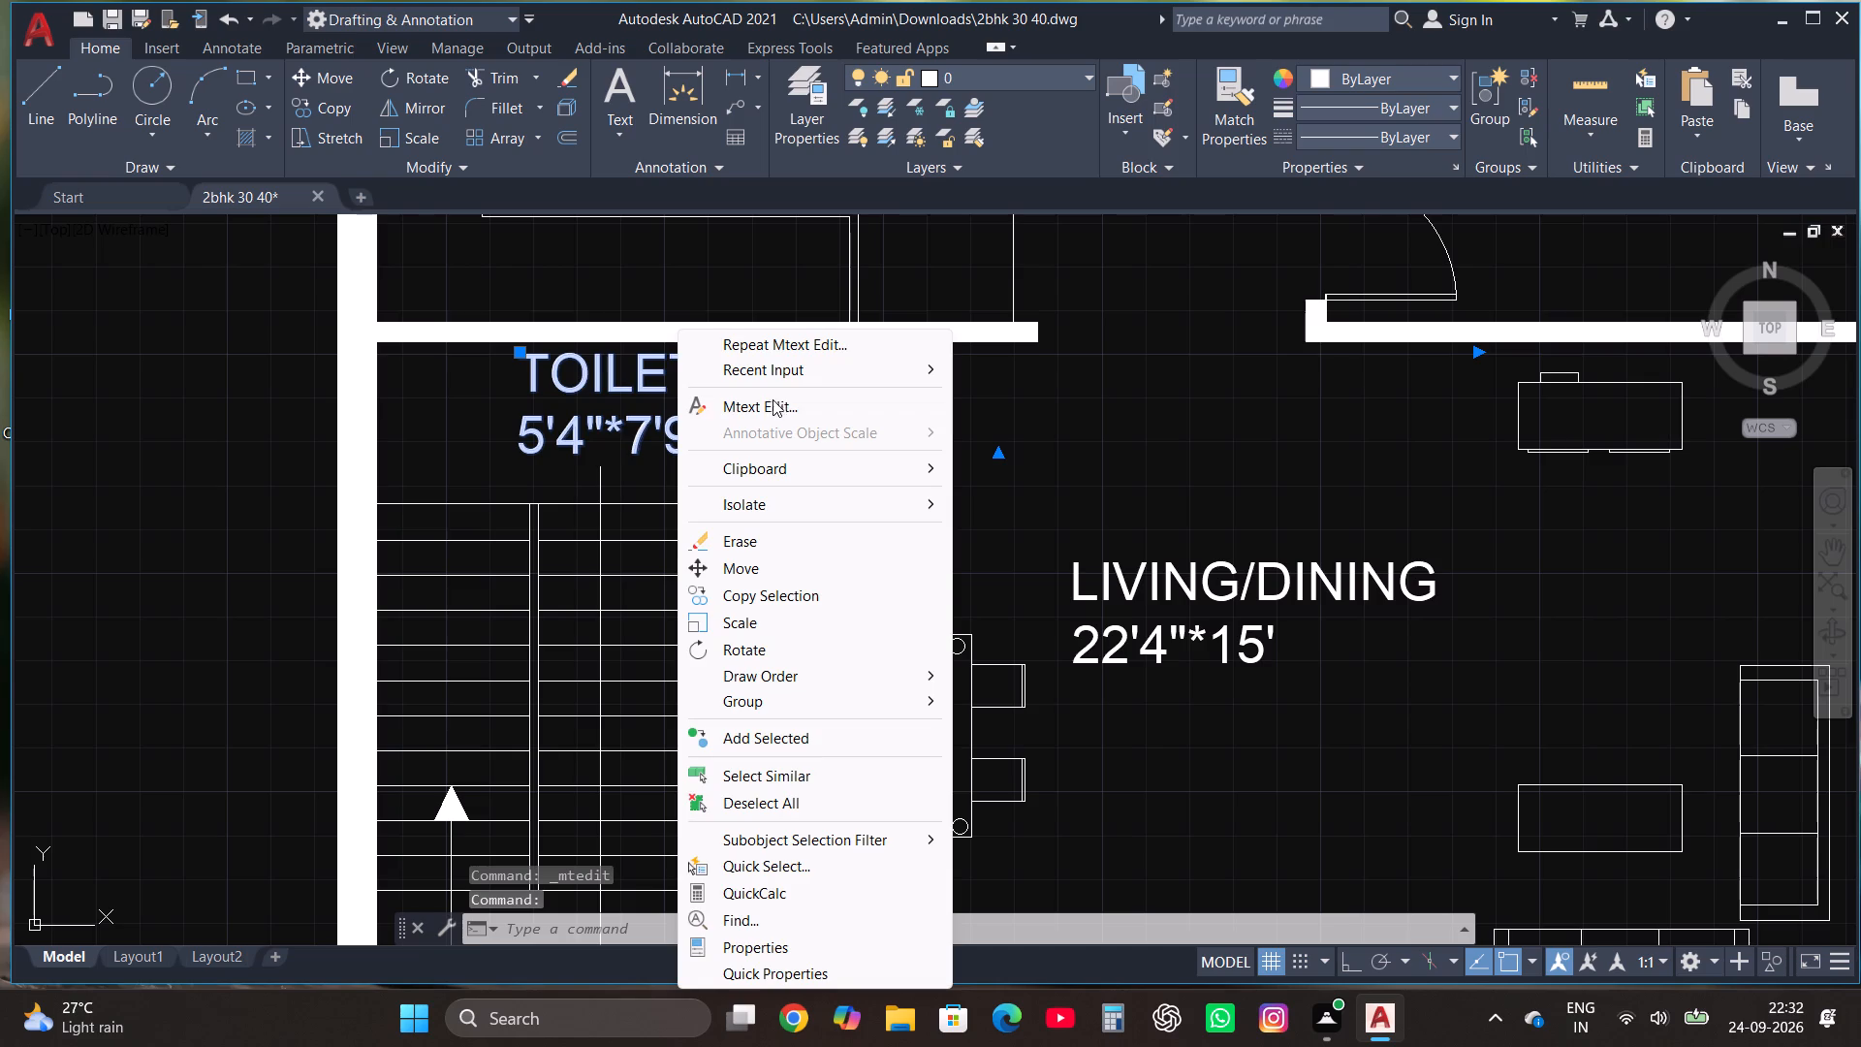
{"action": "left_click", "coordinate": [779, 399]}
{"action": "left_click", "coordinate": [740, 441]}
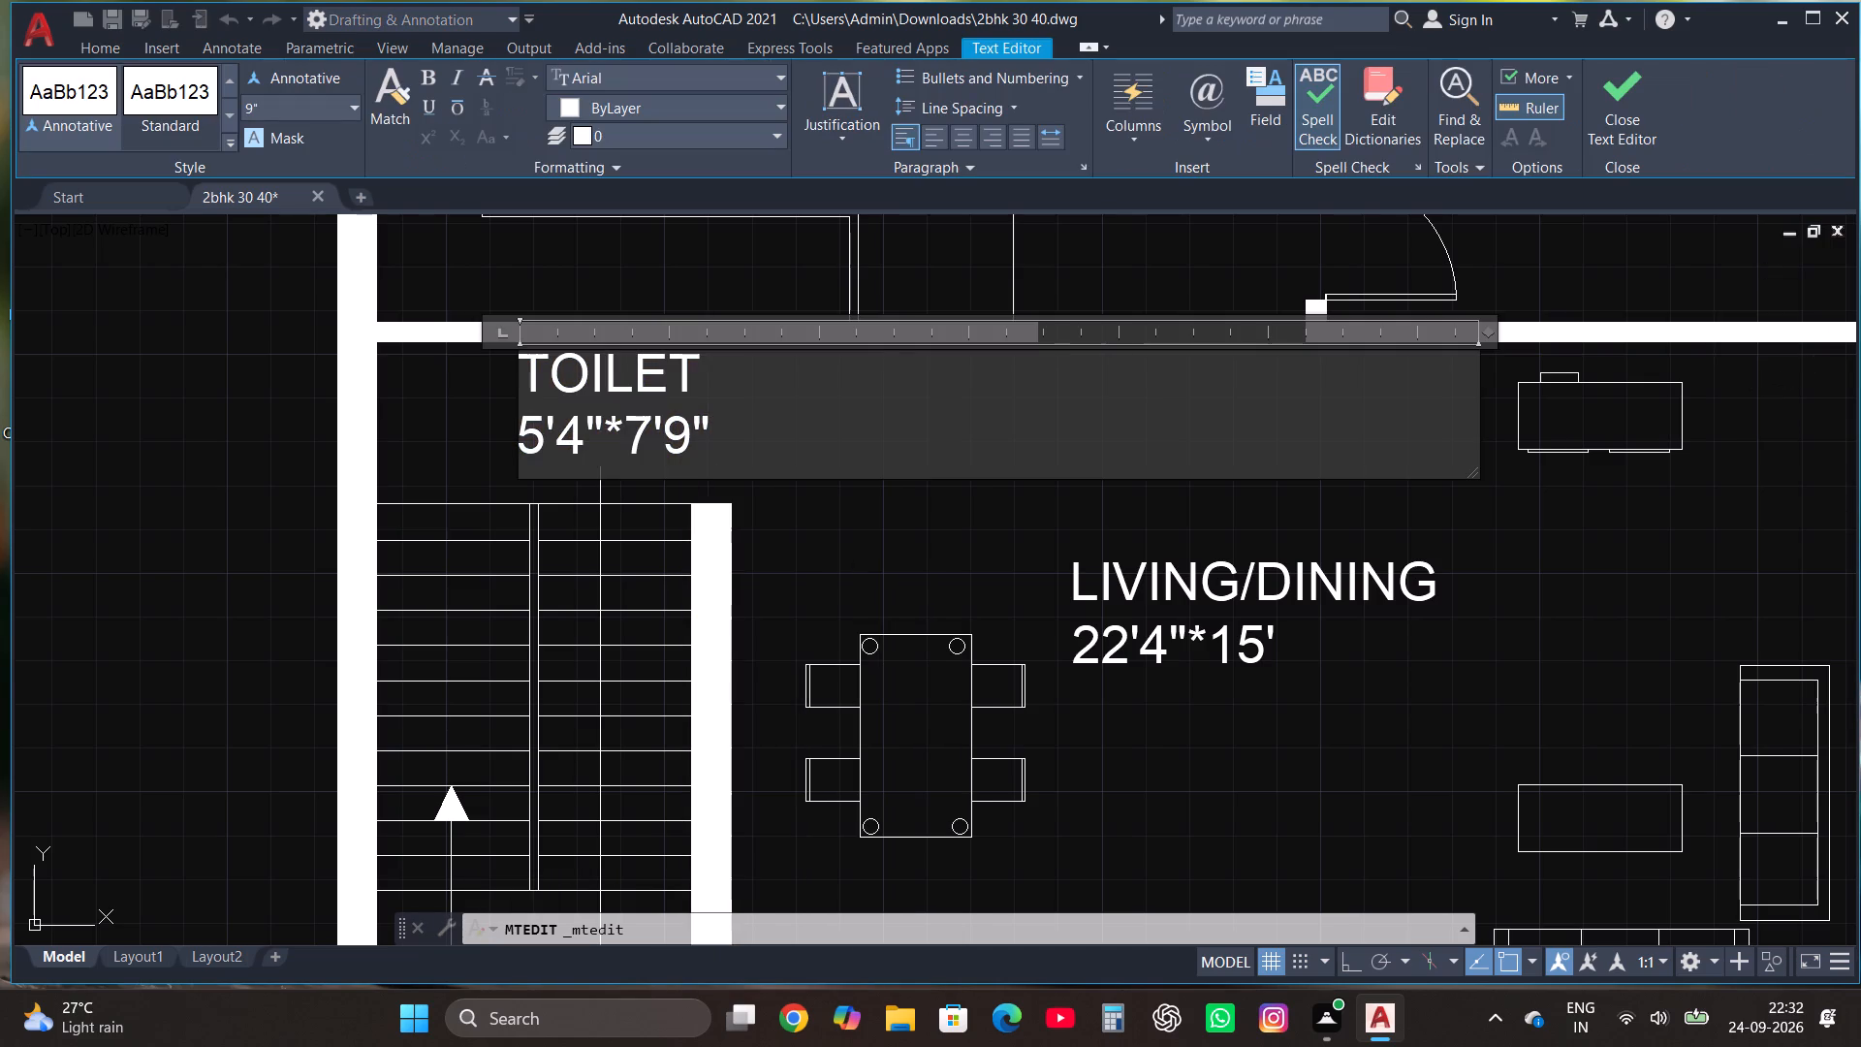
{"action": "key", "text": "BackSpace"}
{"action": "key", "text": "BackSpace"}
{"action": "key", "text": "BackSpace"}
{"action": "key", "text": "BackSpace"}
{"action": "key", "text": "BackSpace"}
{"action": "key", "text": "BackSpace"}
{"action": "key", "text": "BackSpace"}
{"action": "key", "text": "BackSpace"}
{"action": "key", "text": "BackSpace"}
{"action": "key", "text": "BackSpace"}
{"action": "key", "text": "BackSpace"}
{"action": "key", "text": "BackSpace"}
{"action": "key", "text": "BackSpace"}
{"action": "key", "text": "BackSpace"}
{"action": "key", "text": "BackSpace"}
{"action": "key", "text": "BackSpace"}
{"action": "key", "text": "BackSpace"}
{"action": "key", "text": "BackSpace"}
{"action": "key", "text": "BackSpace"}
{"action": "key", "text": "BackSpace"}
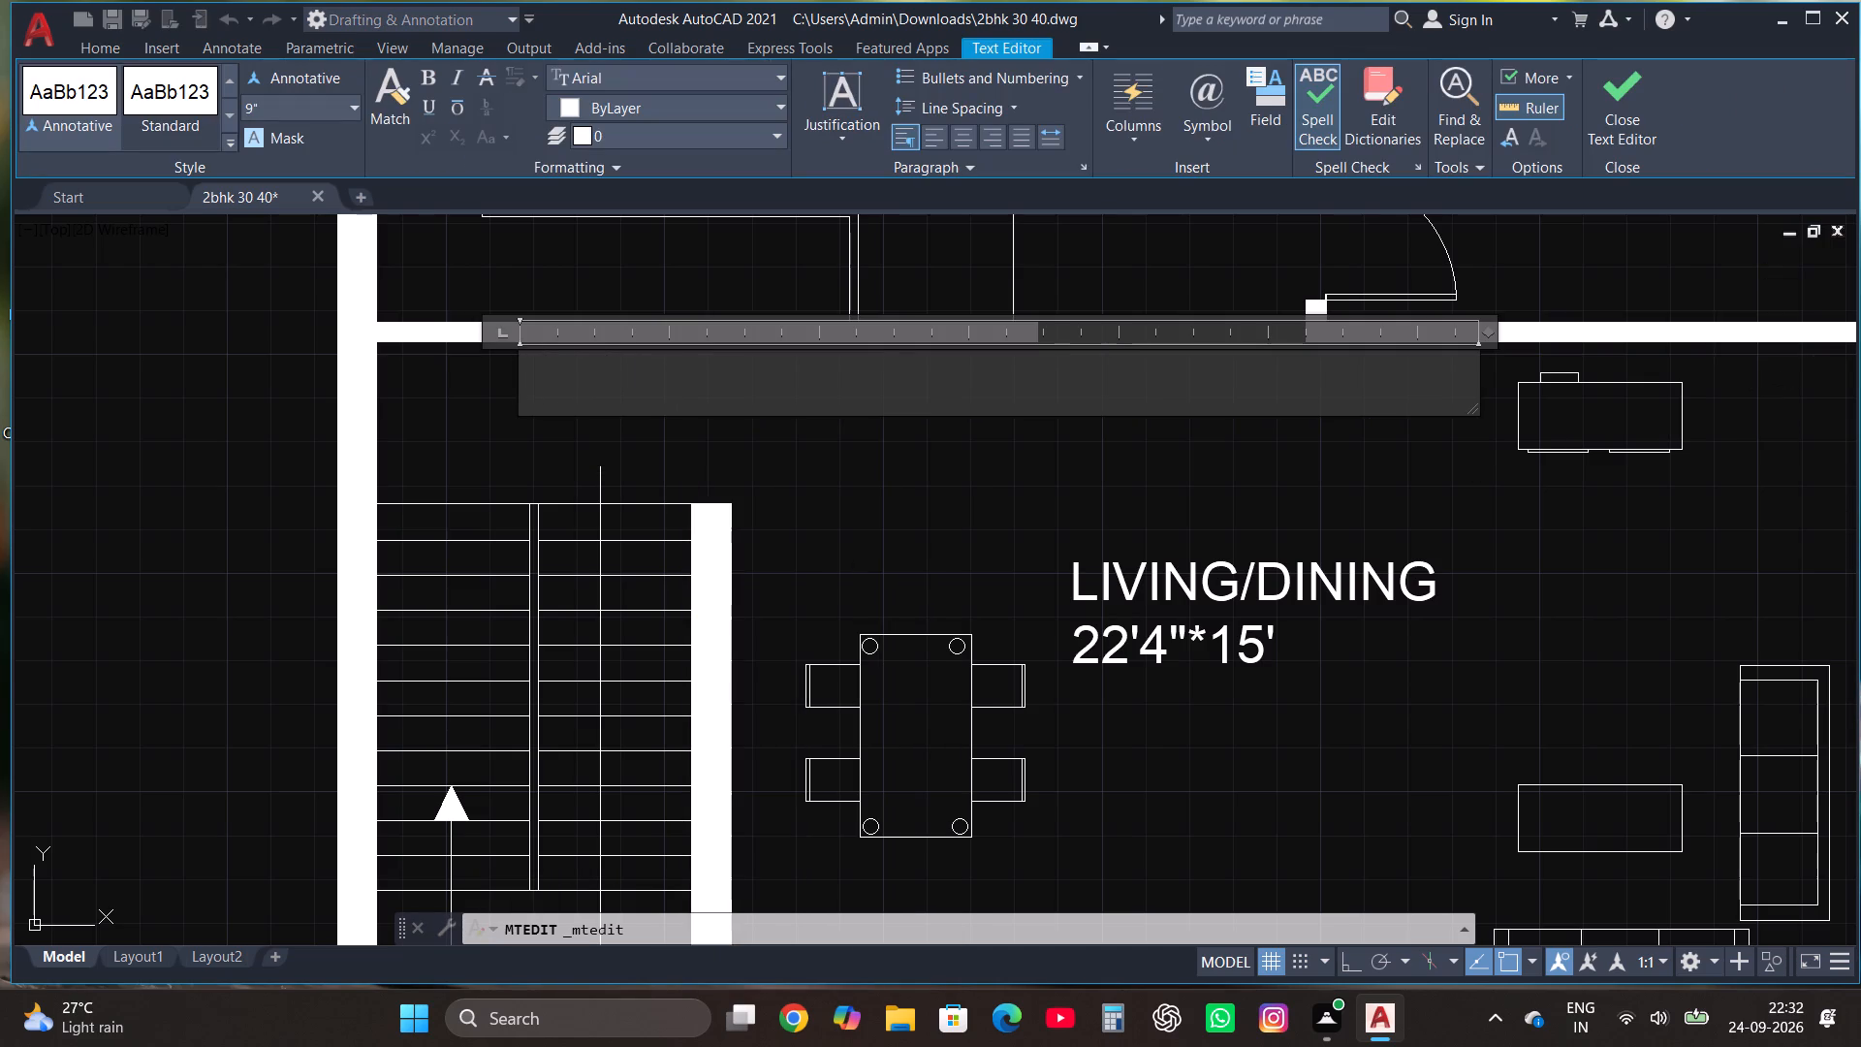
{"action": "type", "text": "UP"}
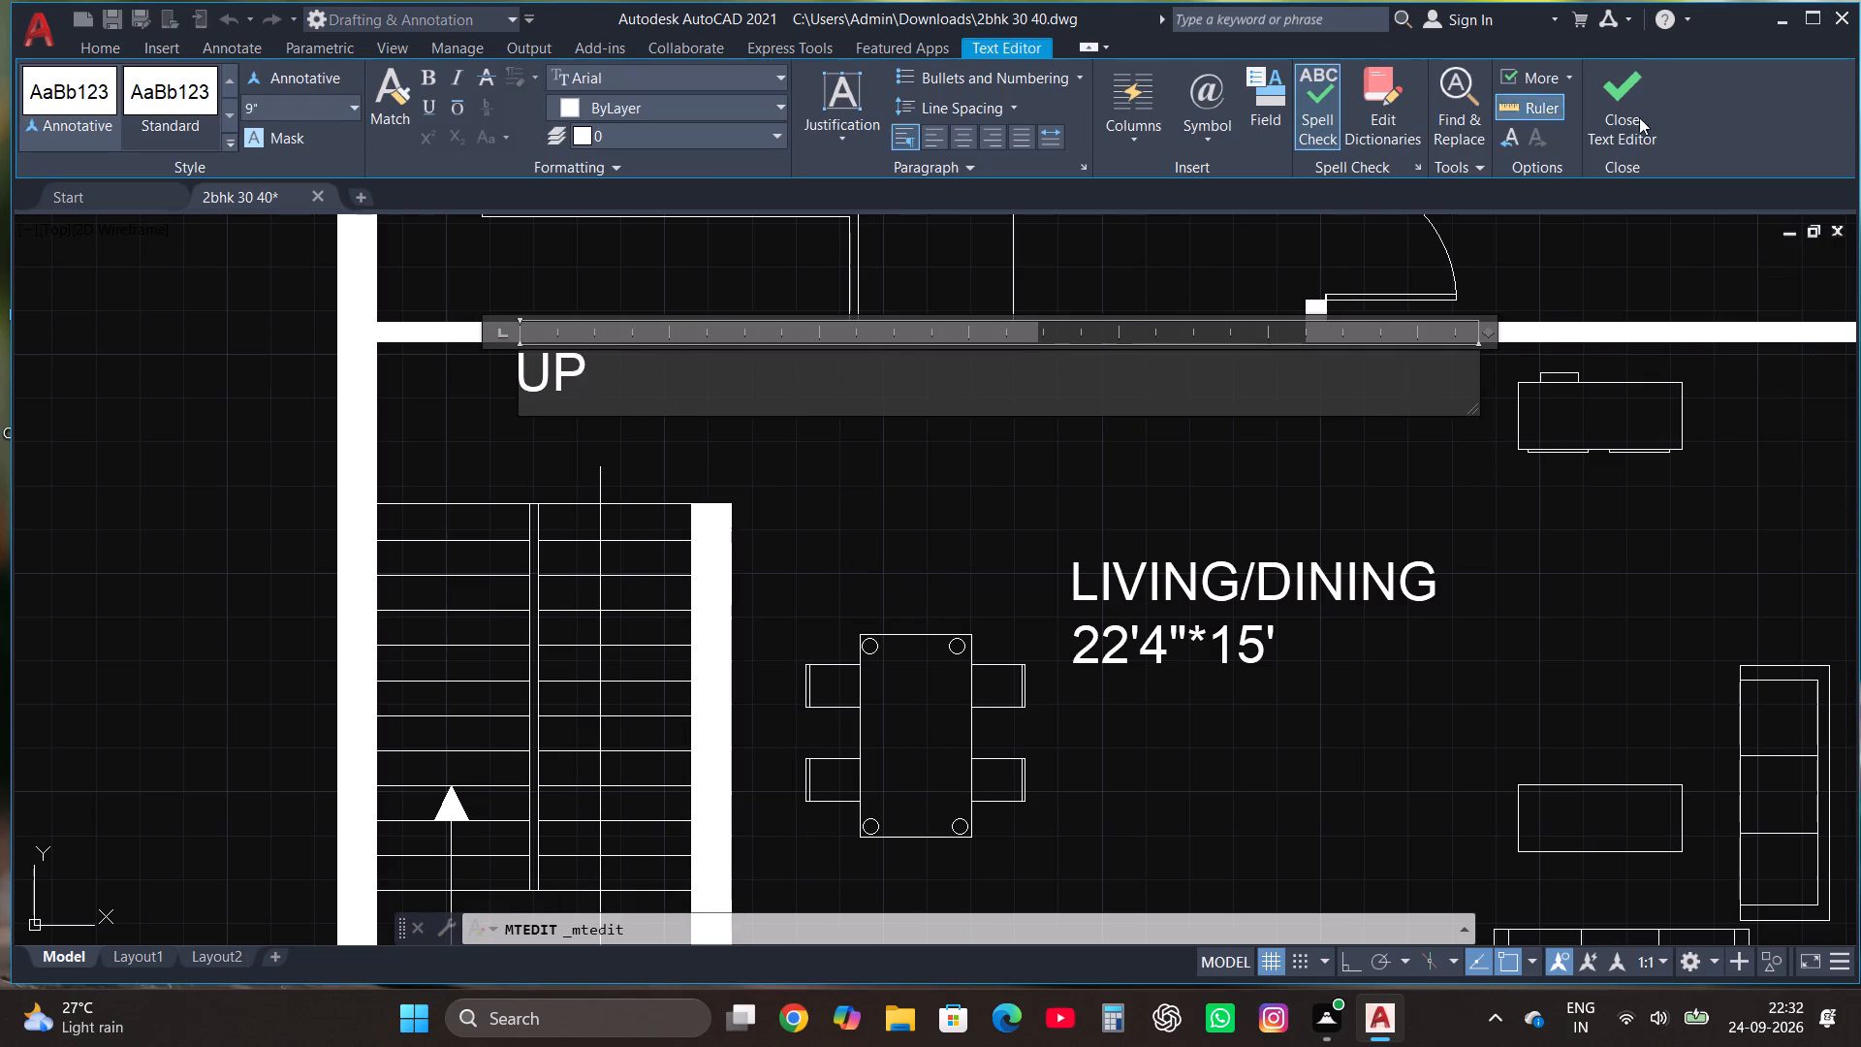
{"action": "left_click", "coordinate": [1620, 81]}
Move the "UP" label so it sits just above the start of the staircase direction line.
{"action": "left_click", "coordinate": [540, 373]}
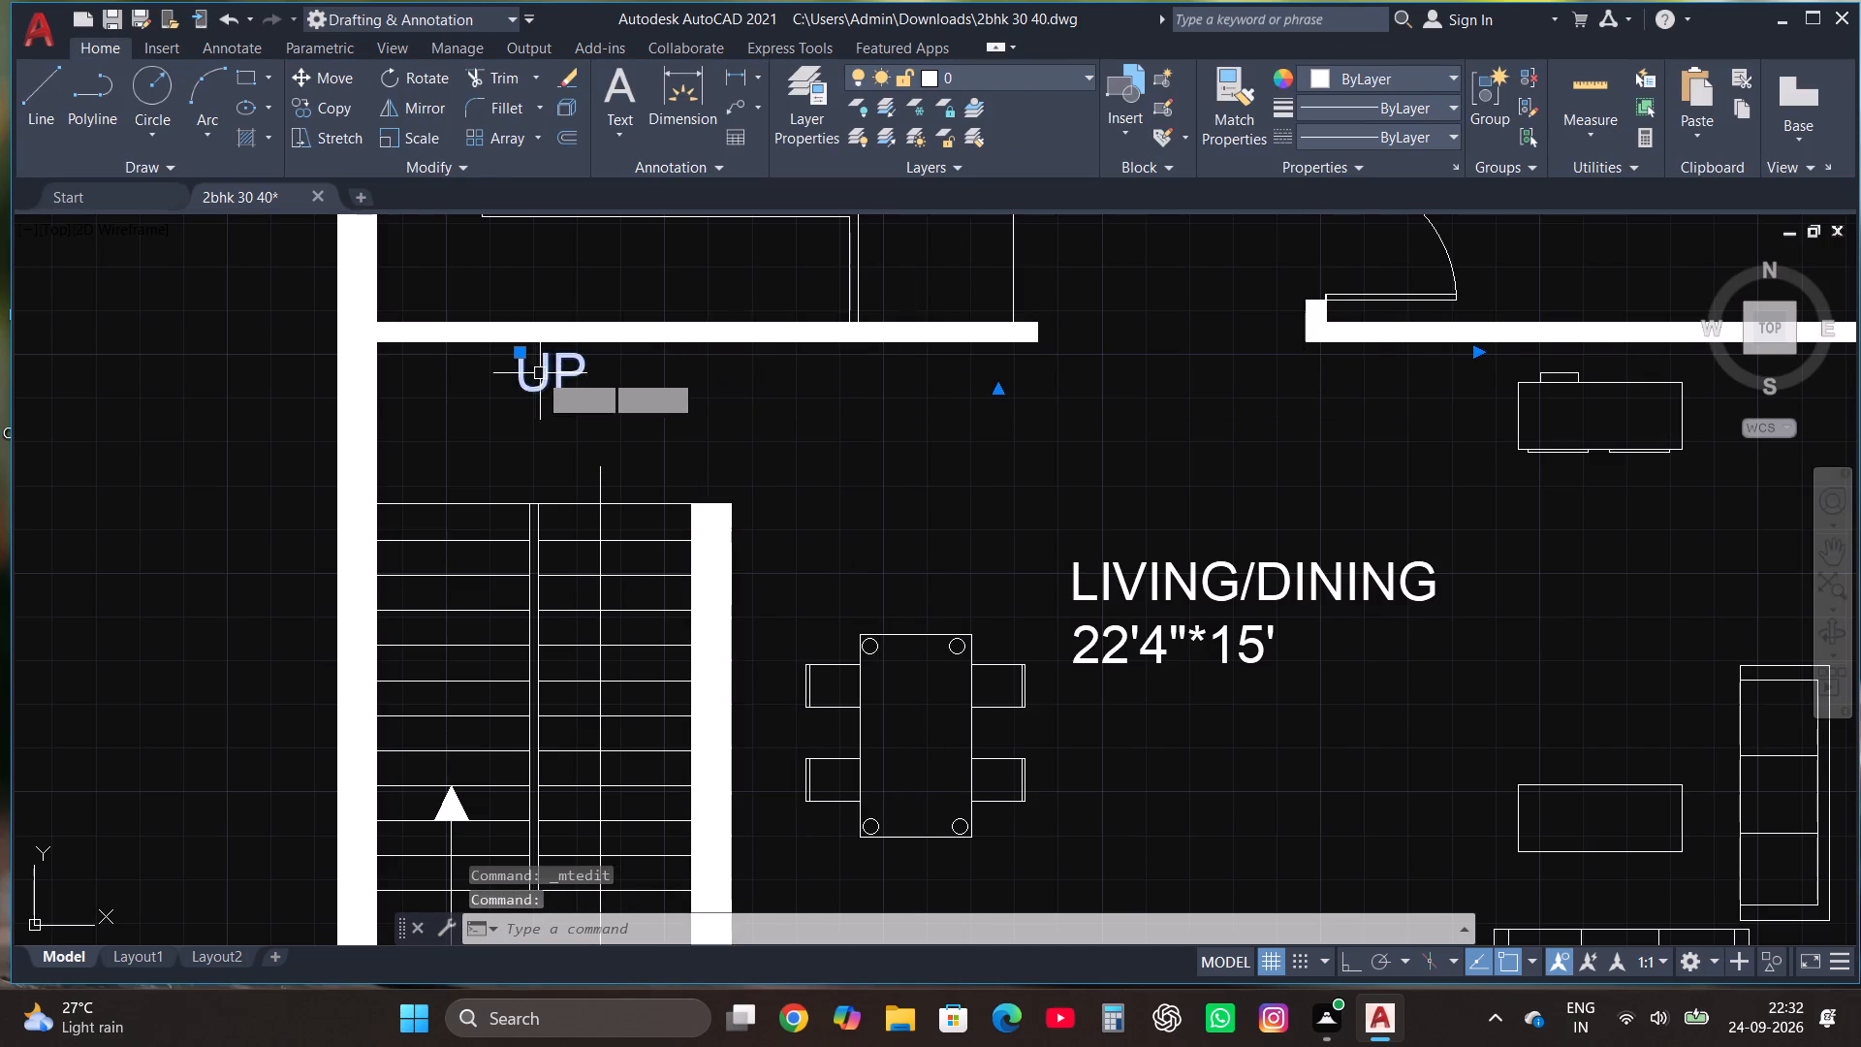
{"action": "left_click", "coordinate": [331, 76]}
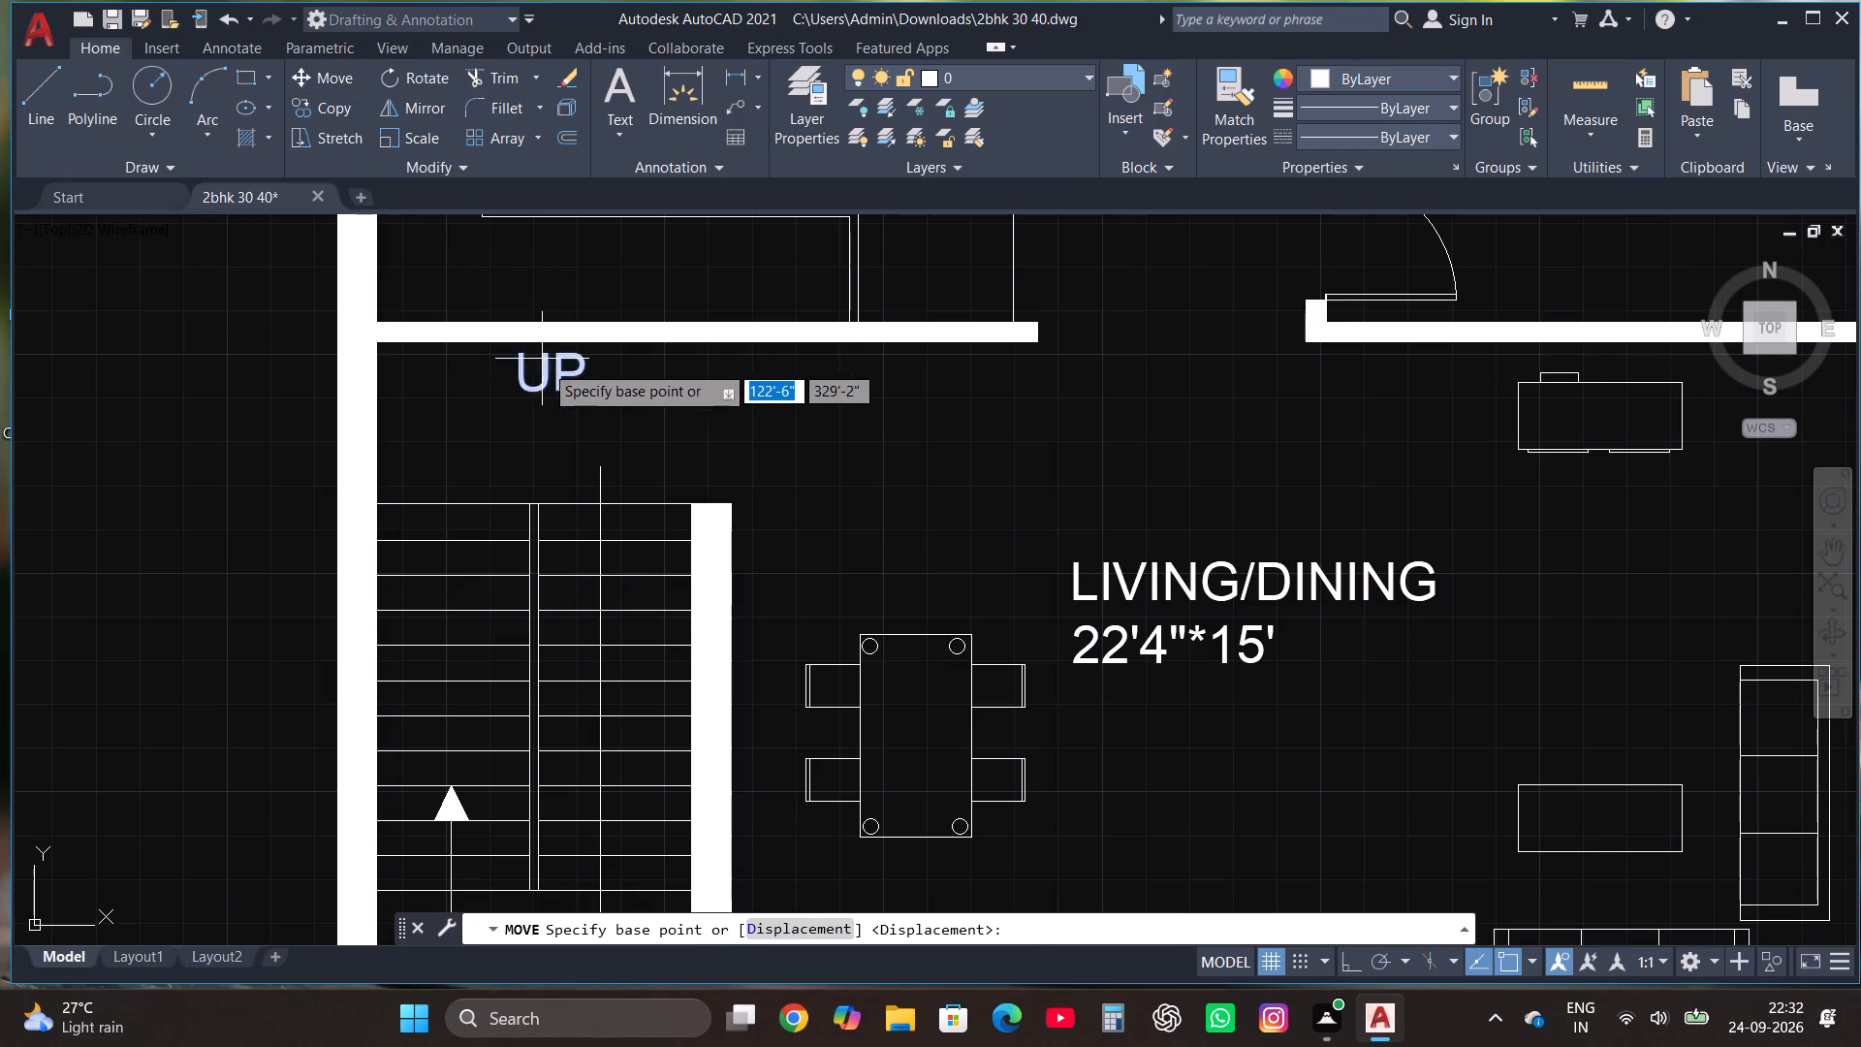
{"action": "left_click", "coordinate": [555, 371]}
{"action": "left_click", "coordinate": [610, 424]}
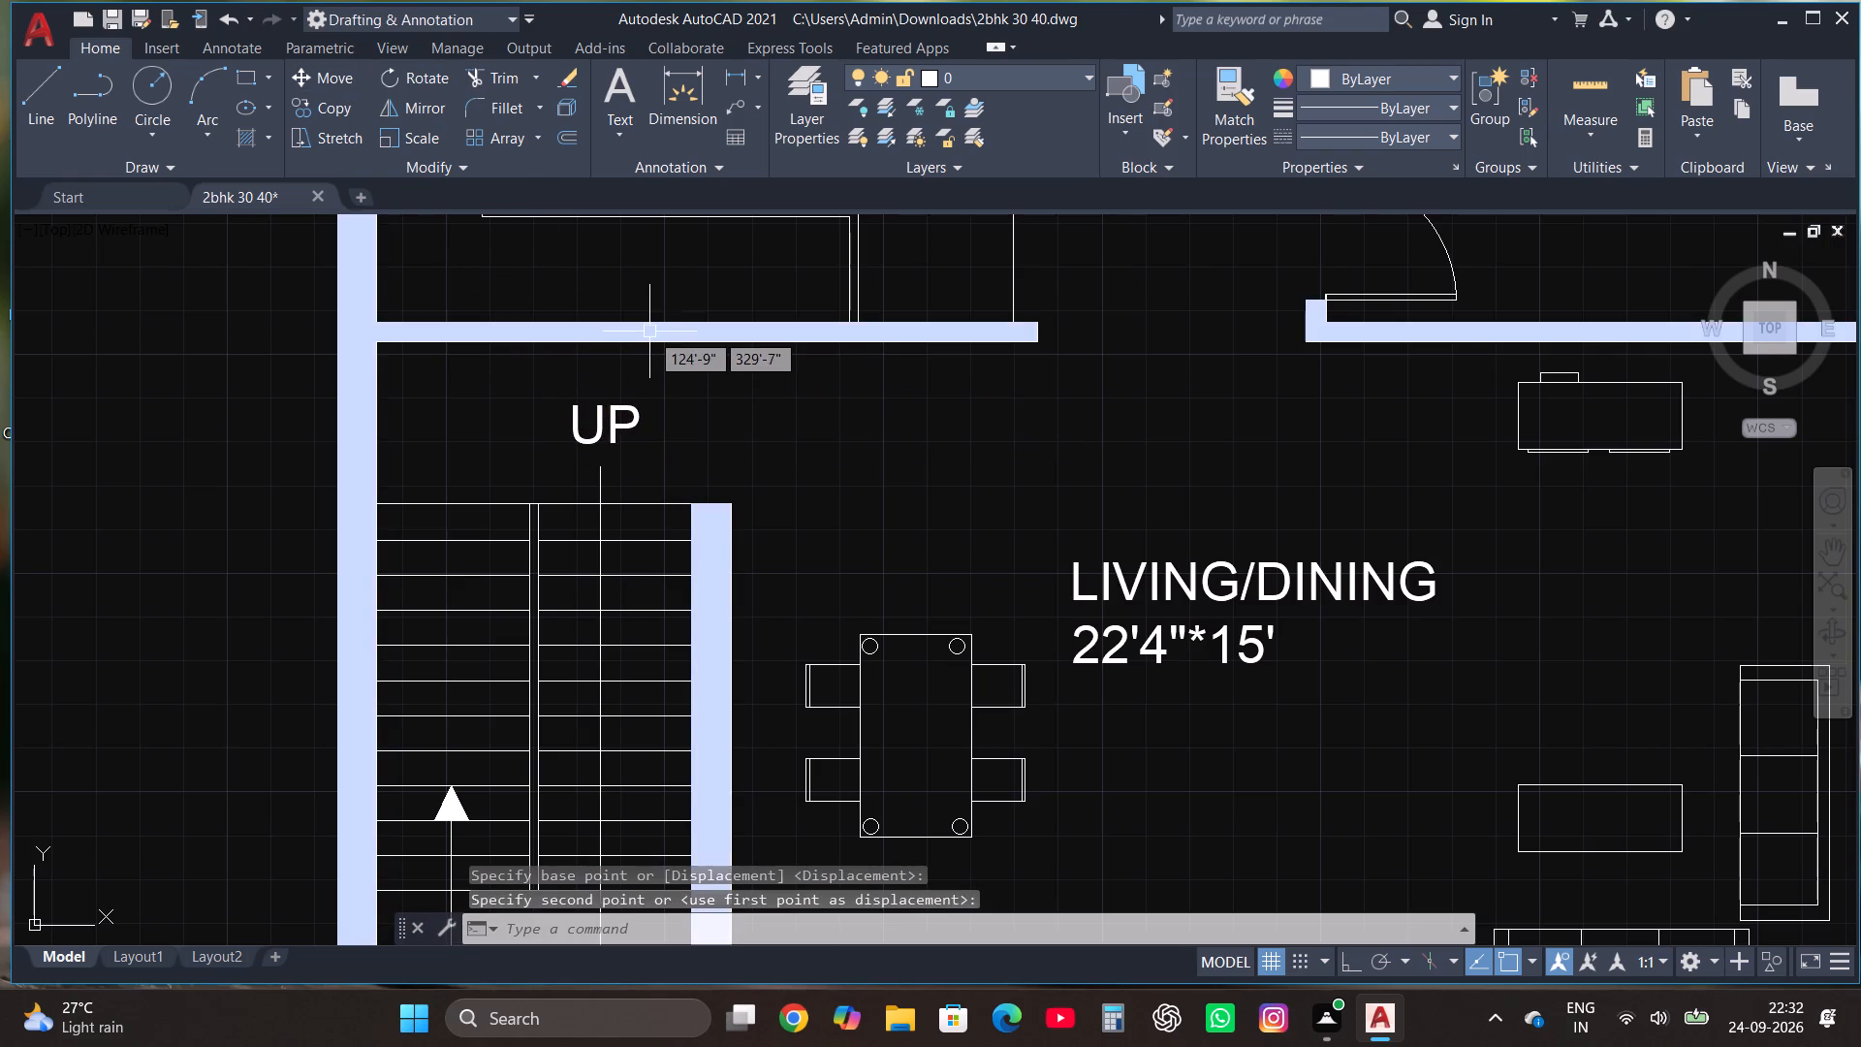
Dimension the plan's overall width between the outer corners of the top wall, placing the dimension line above the plan.
{"action": "scroll", "coordinate": [774, 470], "scroll_direction": "down", "scroll_amount": 1}
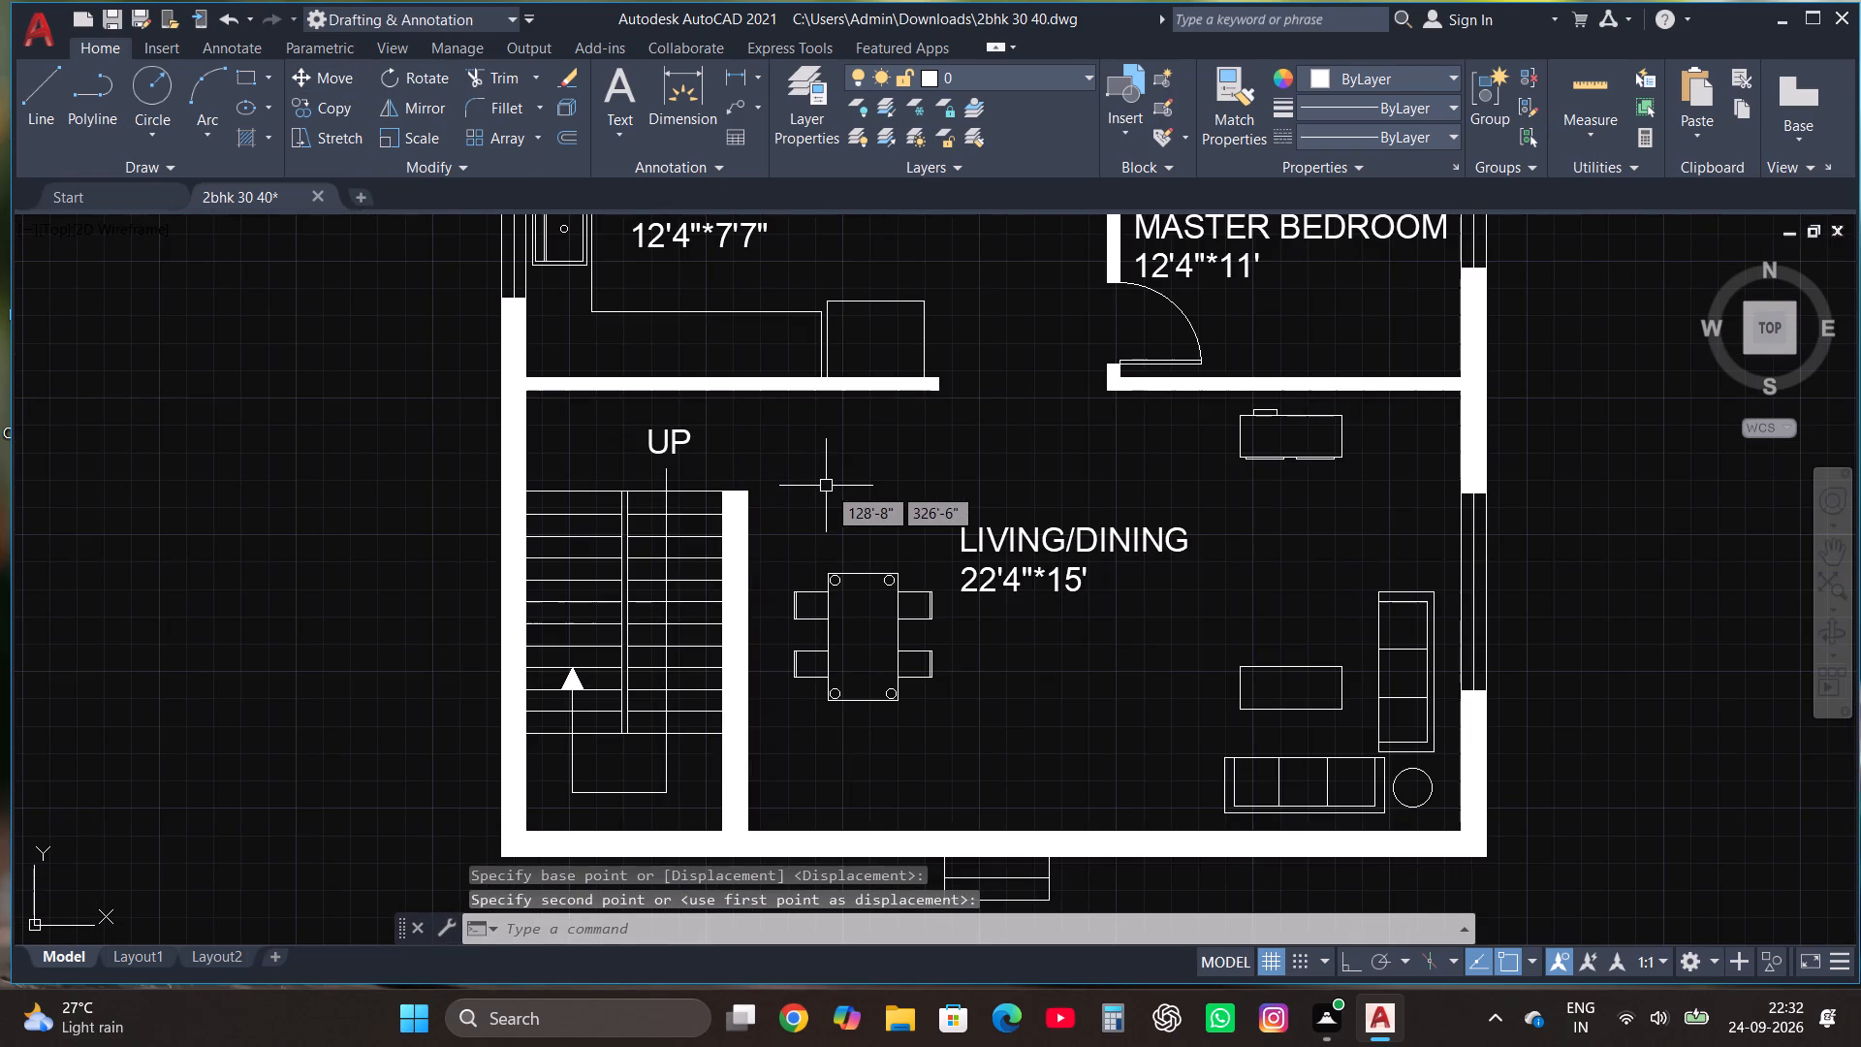
{"action": "scroll", "coordinate": [918, 699], "scroll_direction": "down", "scroll_amount": 2}
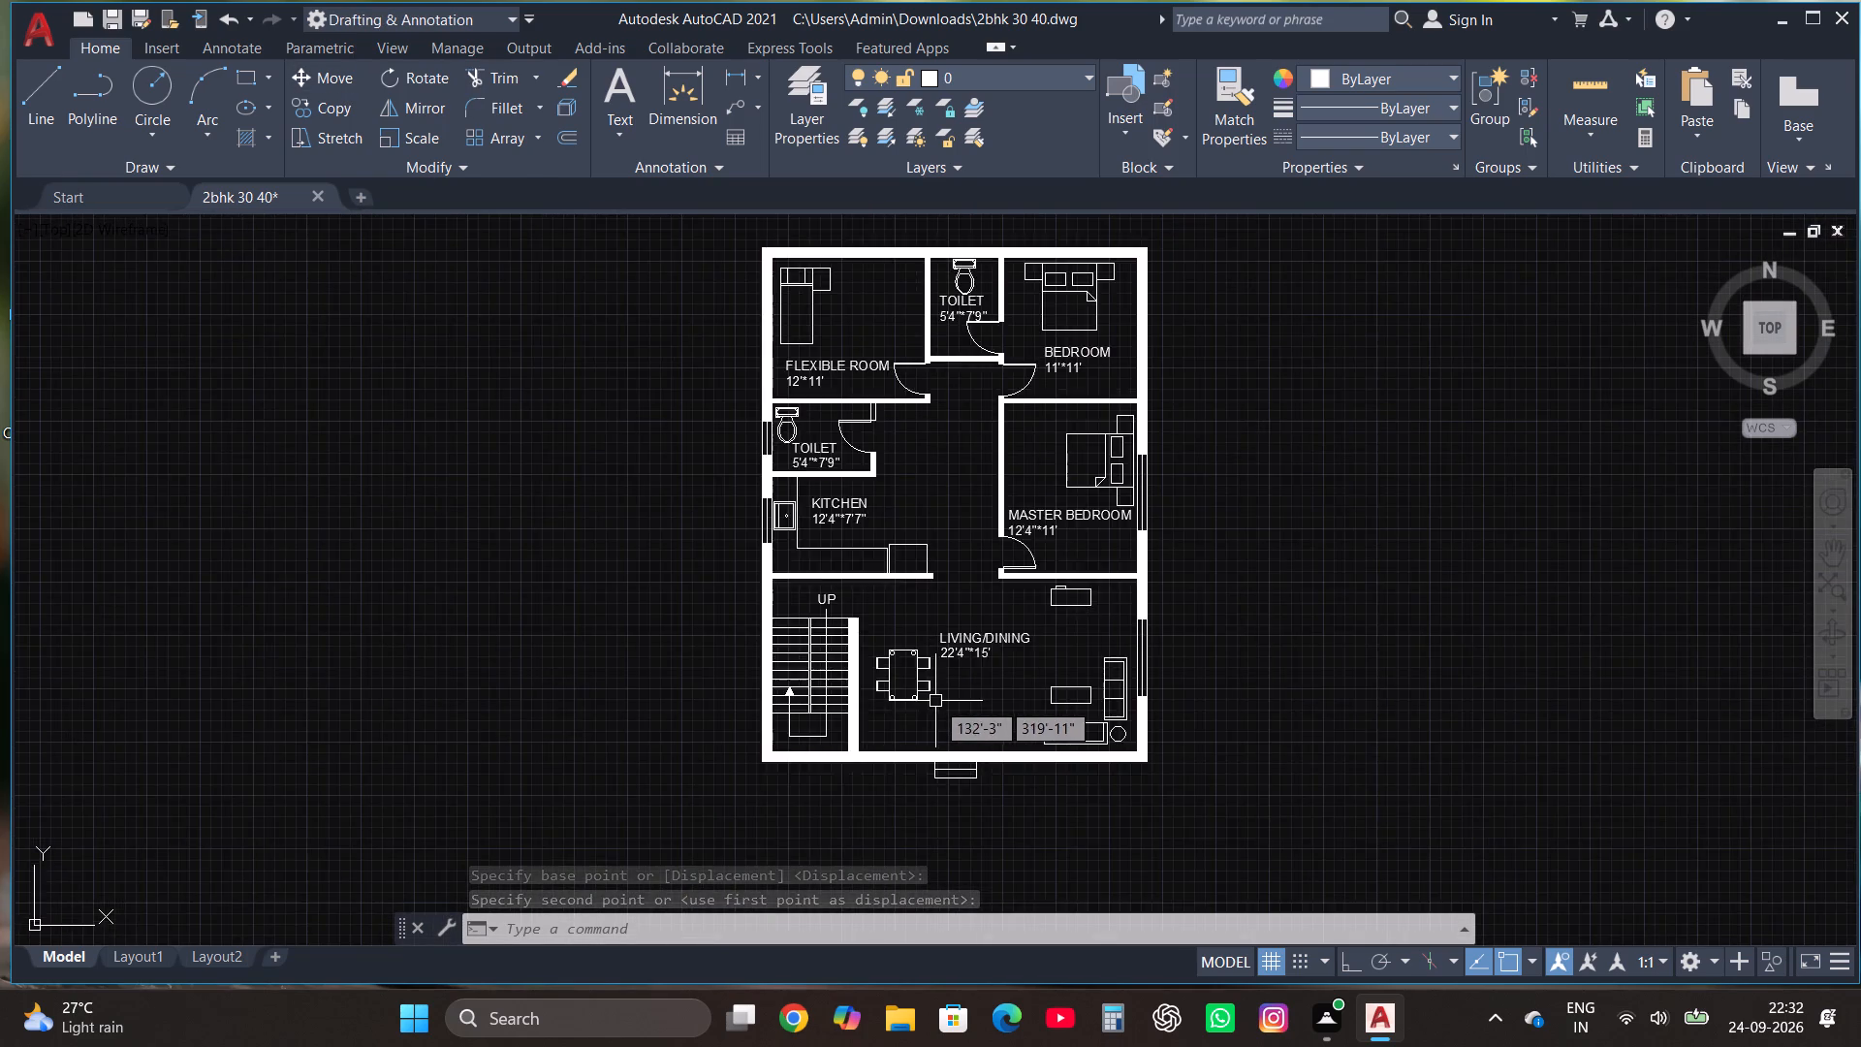
{"action": "scroll", "coordinate": [935, 703], "scroll_direction": "down", "scroll_amount": 2}
{"action": "scroll", "coordinate": [941, 667], "scroll_direction": "up", "scroll_amount": 2}
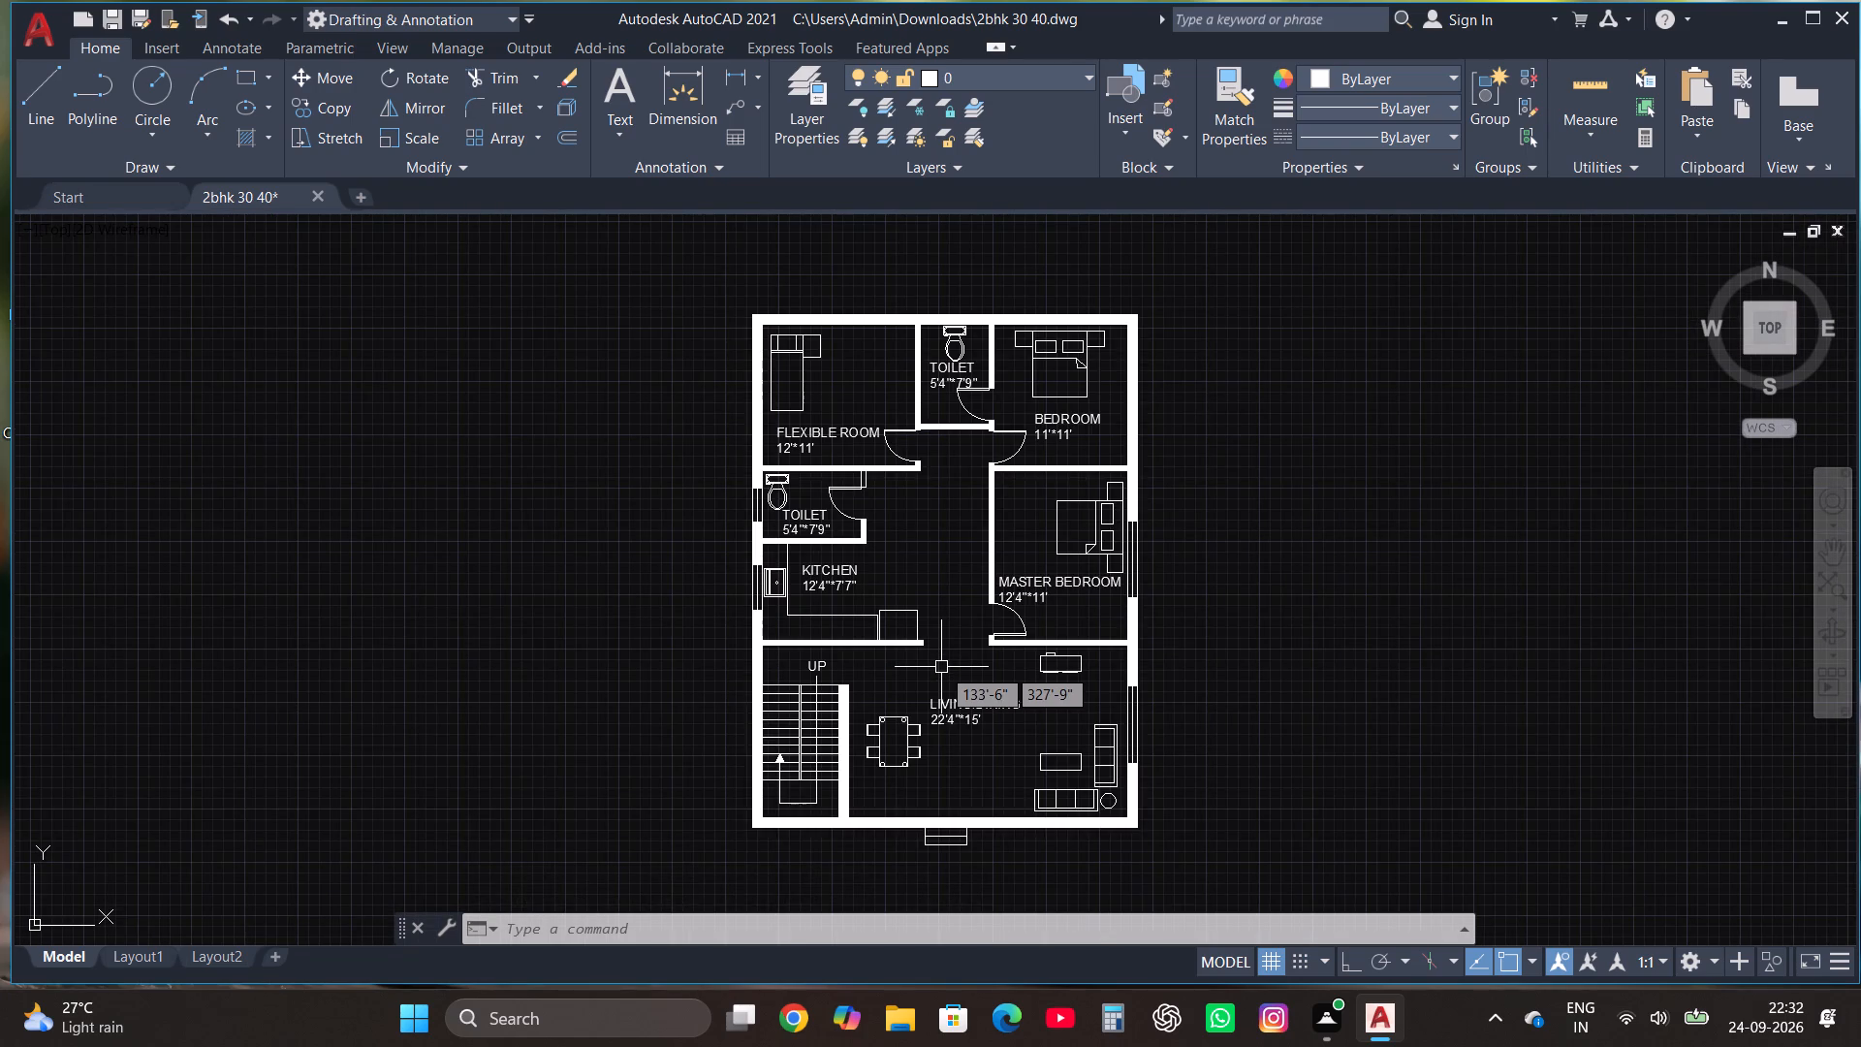
{"action": "scroll", "coordinate": [942, 731], "scroll_direction": "down", "scroll_amount": 1}
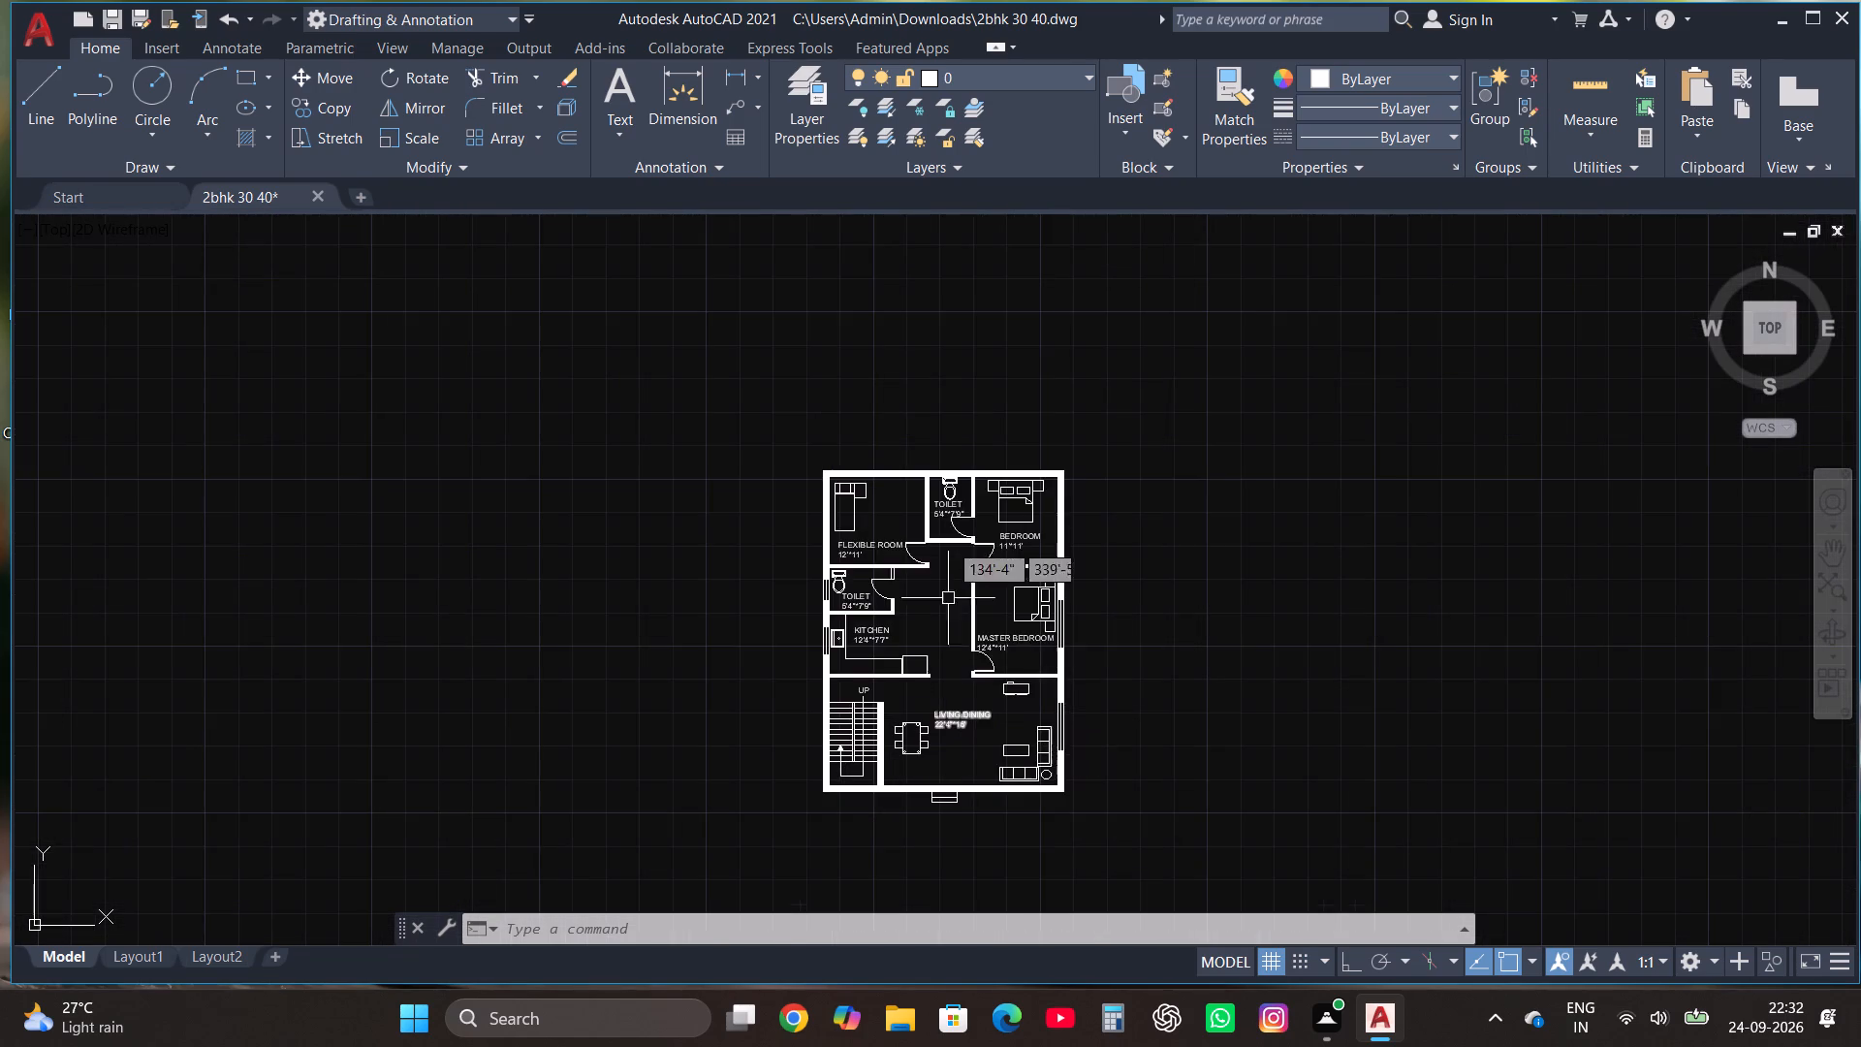
{"action": "scroll", "coordinate": [940, 446], "scroll_direction": "up", "scroll_amount": 3}
{"action": "left_click", "coordinate": [670, 93]}
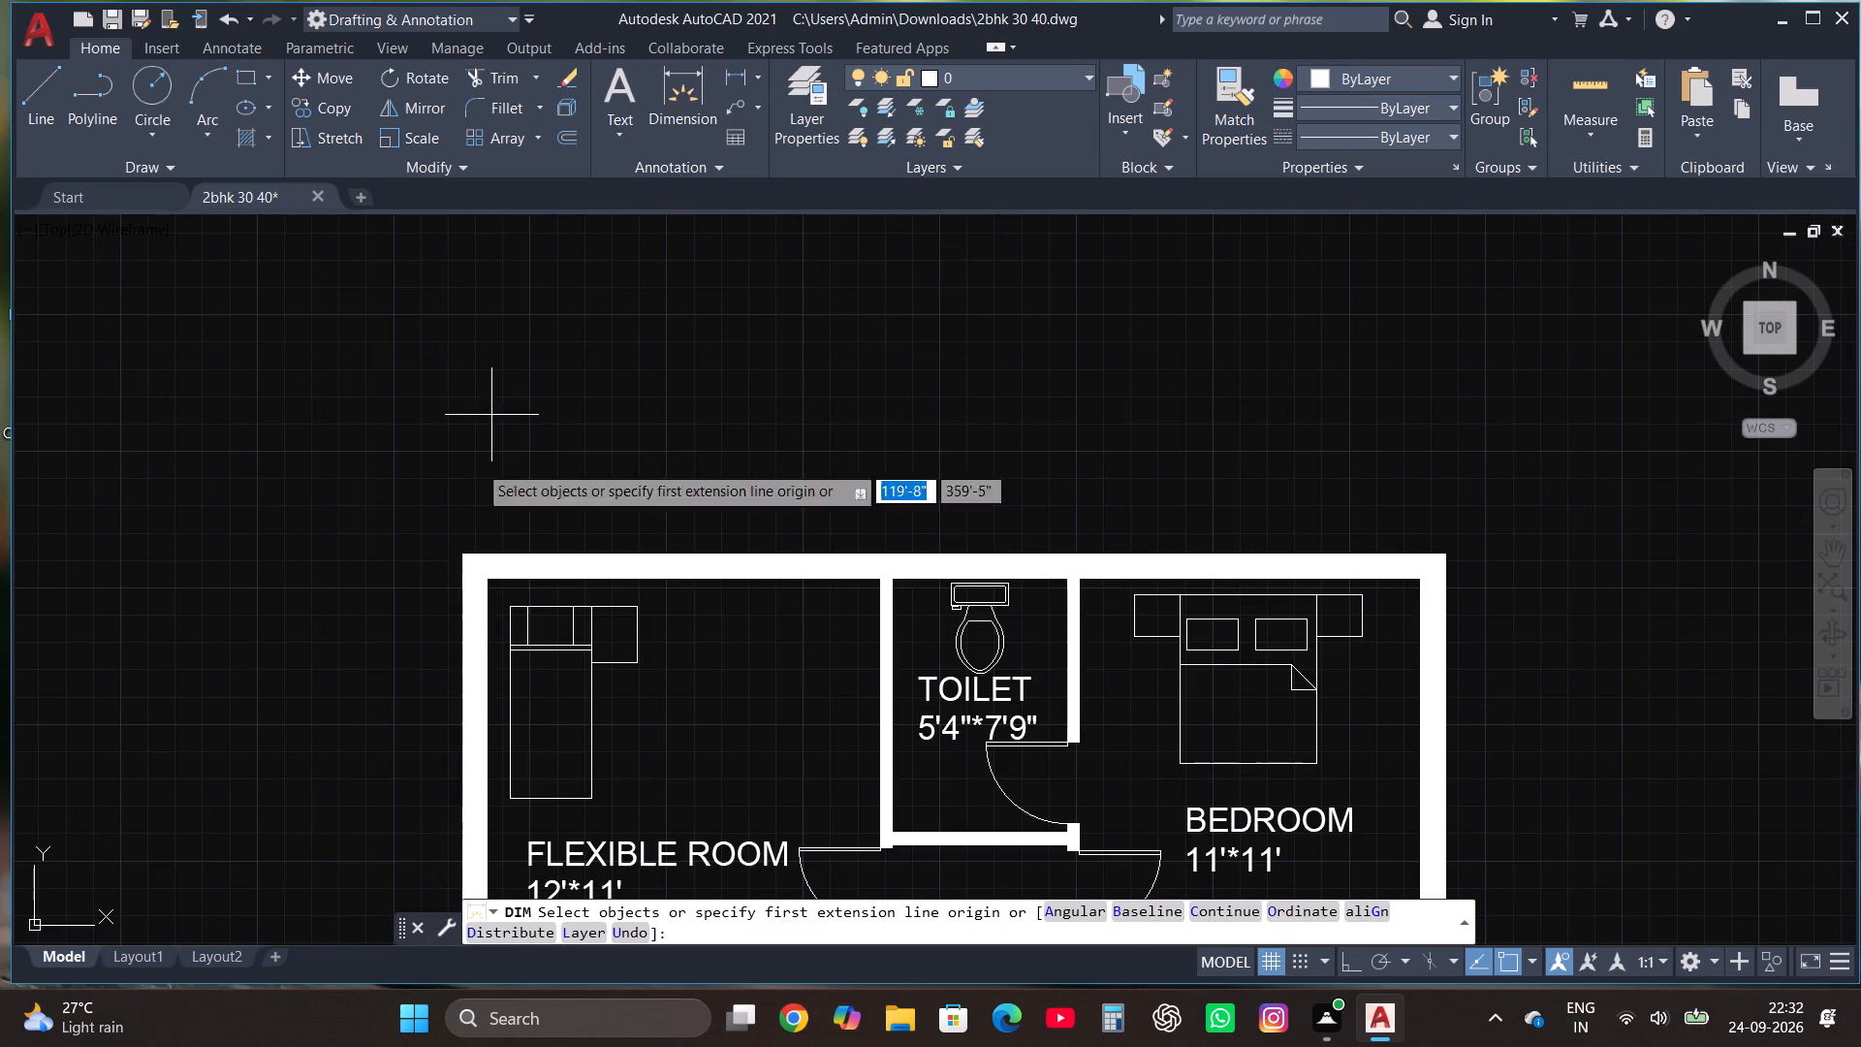
{"action": "left_click", "coordinate": [456, 559]}
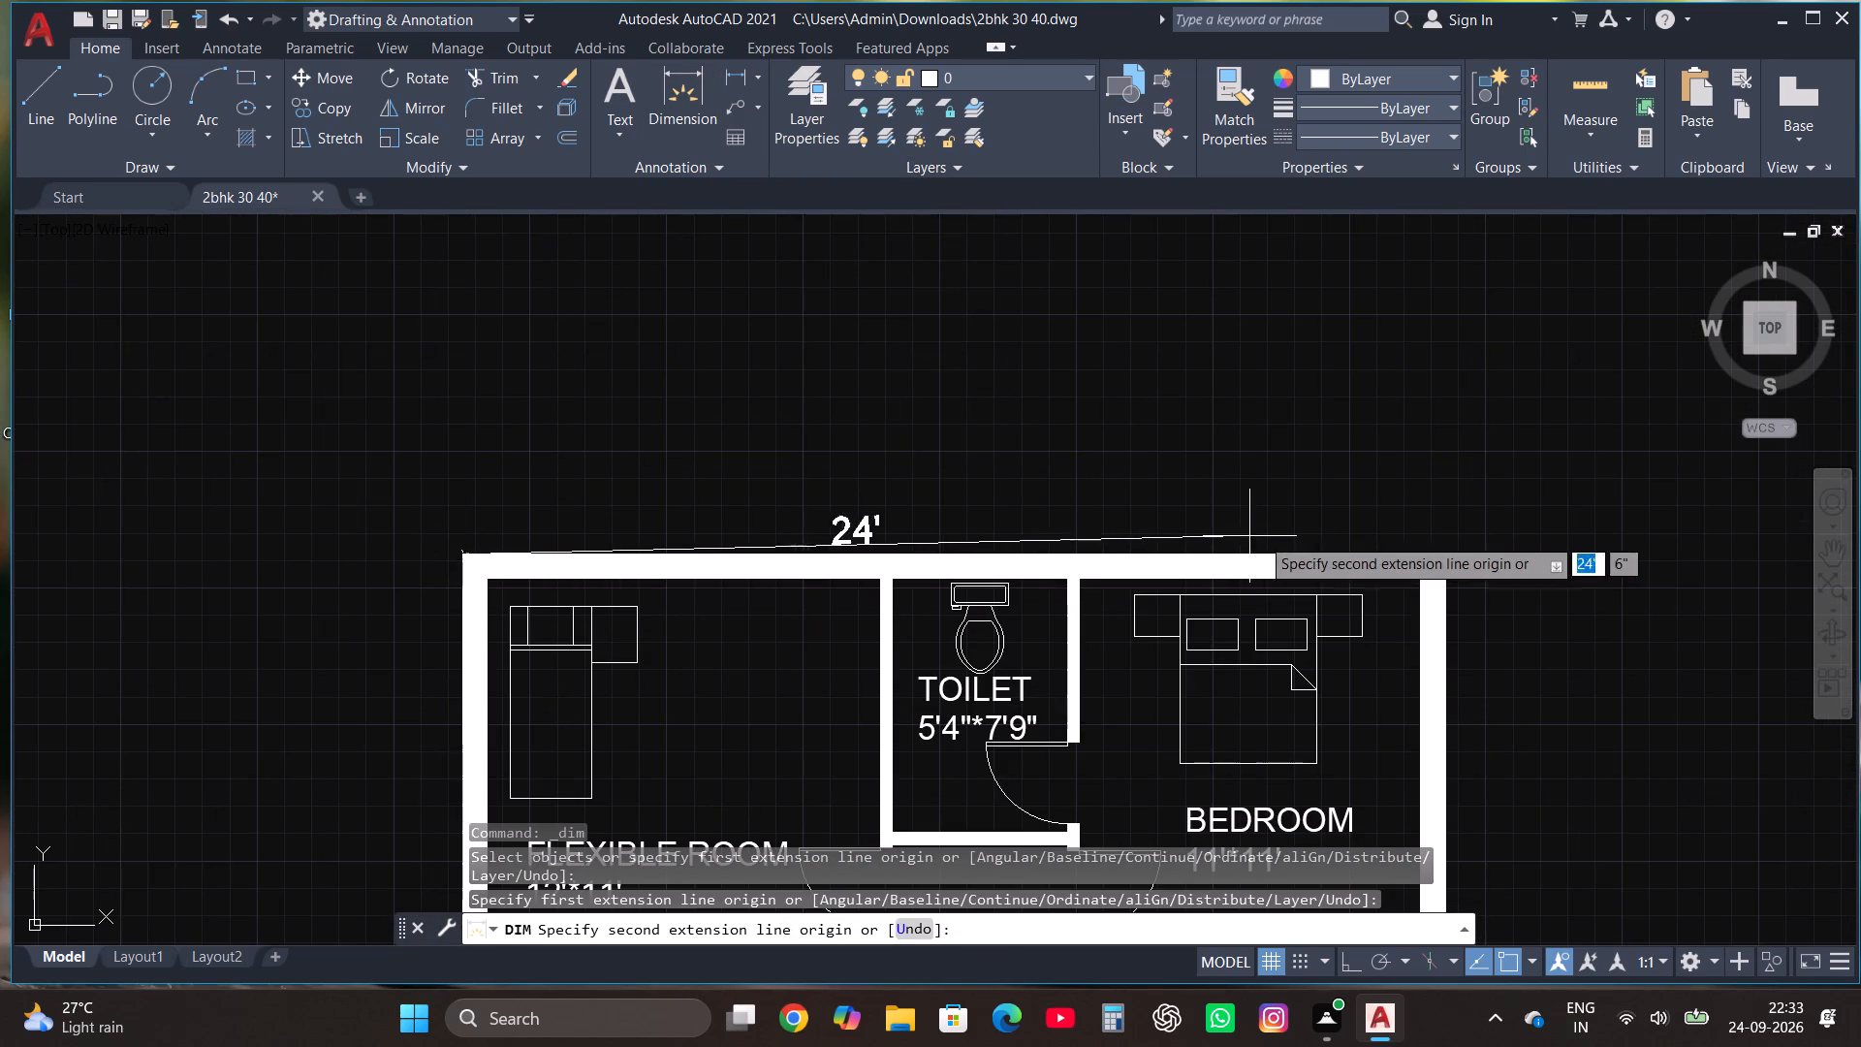
{"action": "left_click", "coordinate": [1448, 551]}
{"action": "left_click", "coordinate": [1432, 467]}
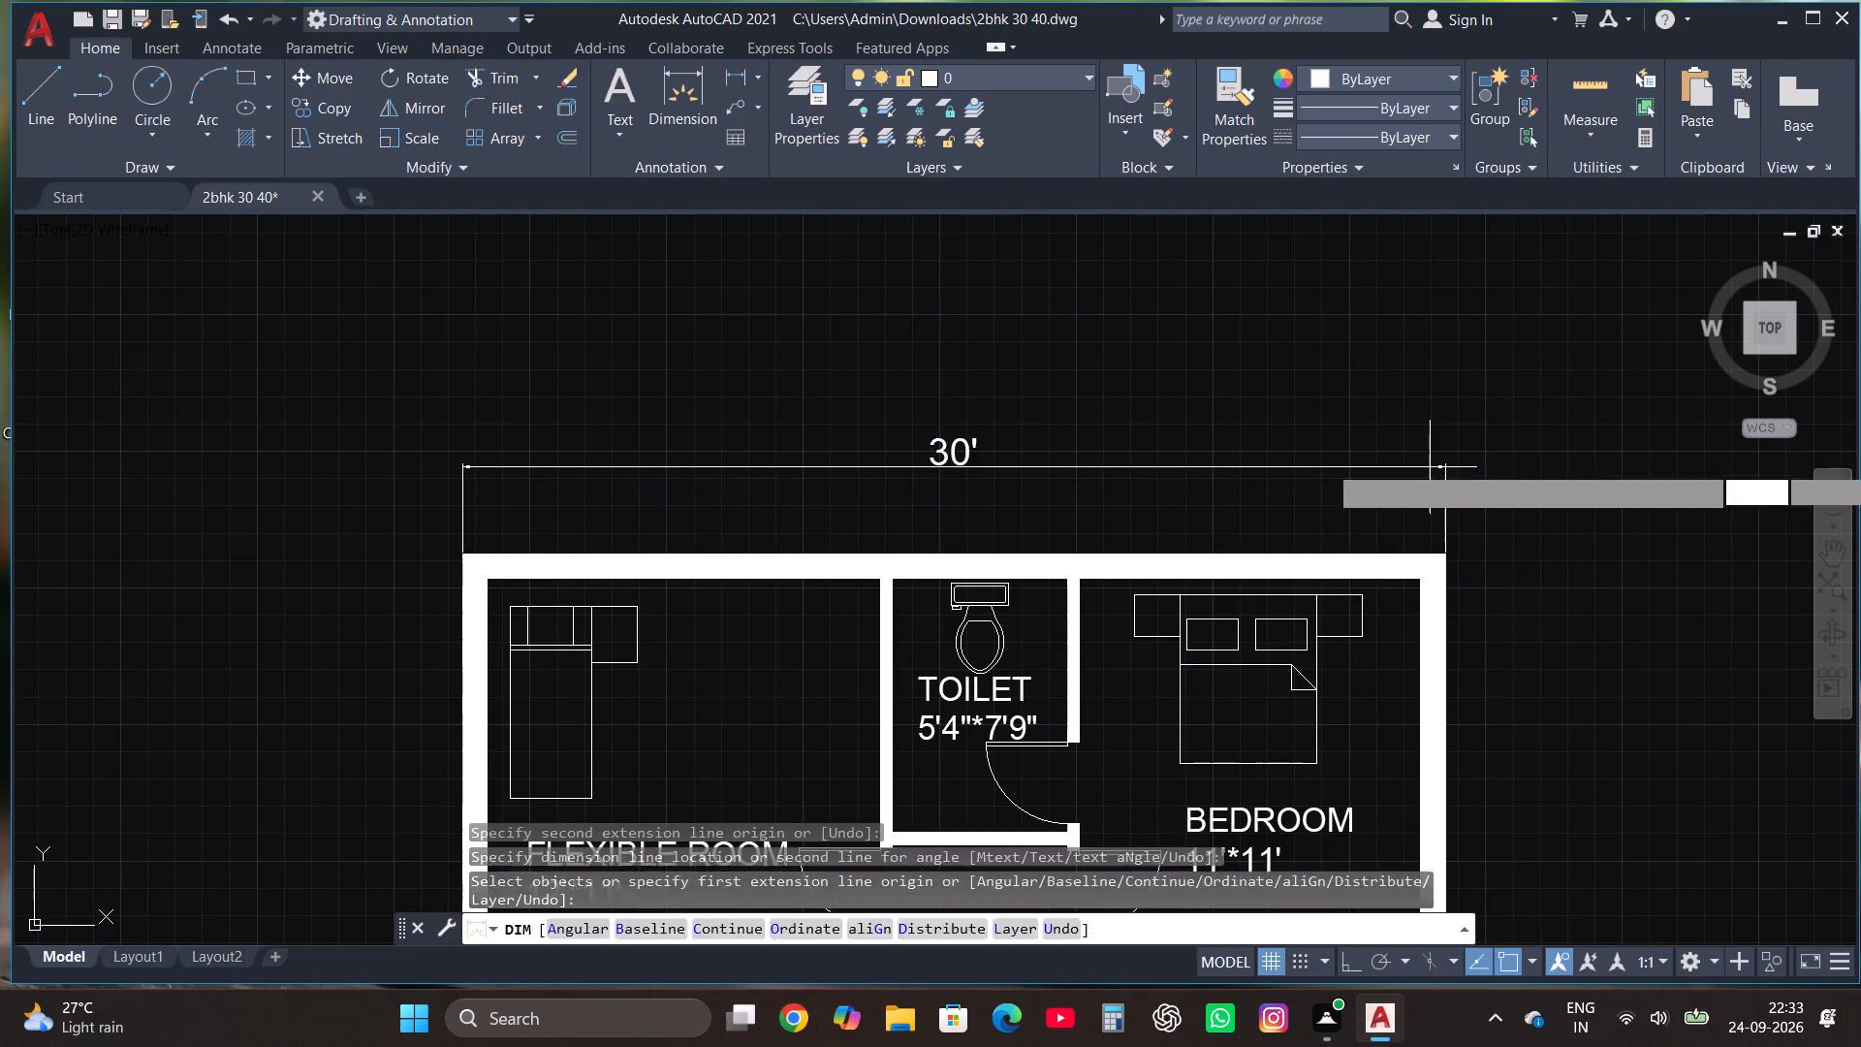
Dimension the plan's overall depth along the outer left wall, corner to corner, placing the dimension line outside that wall.
{"action": "left_click", "coordinate": [681, 83]}
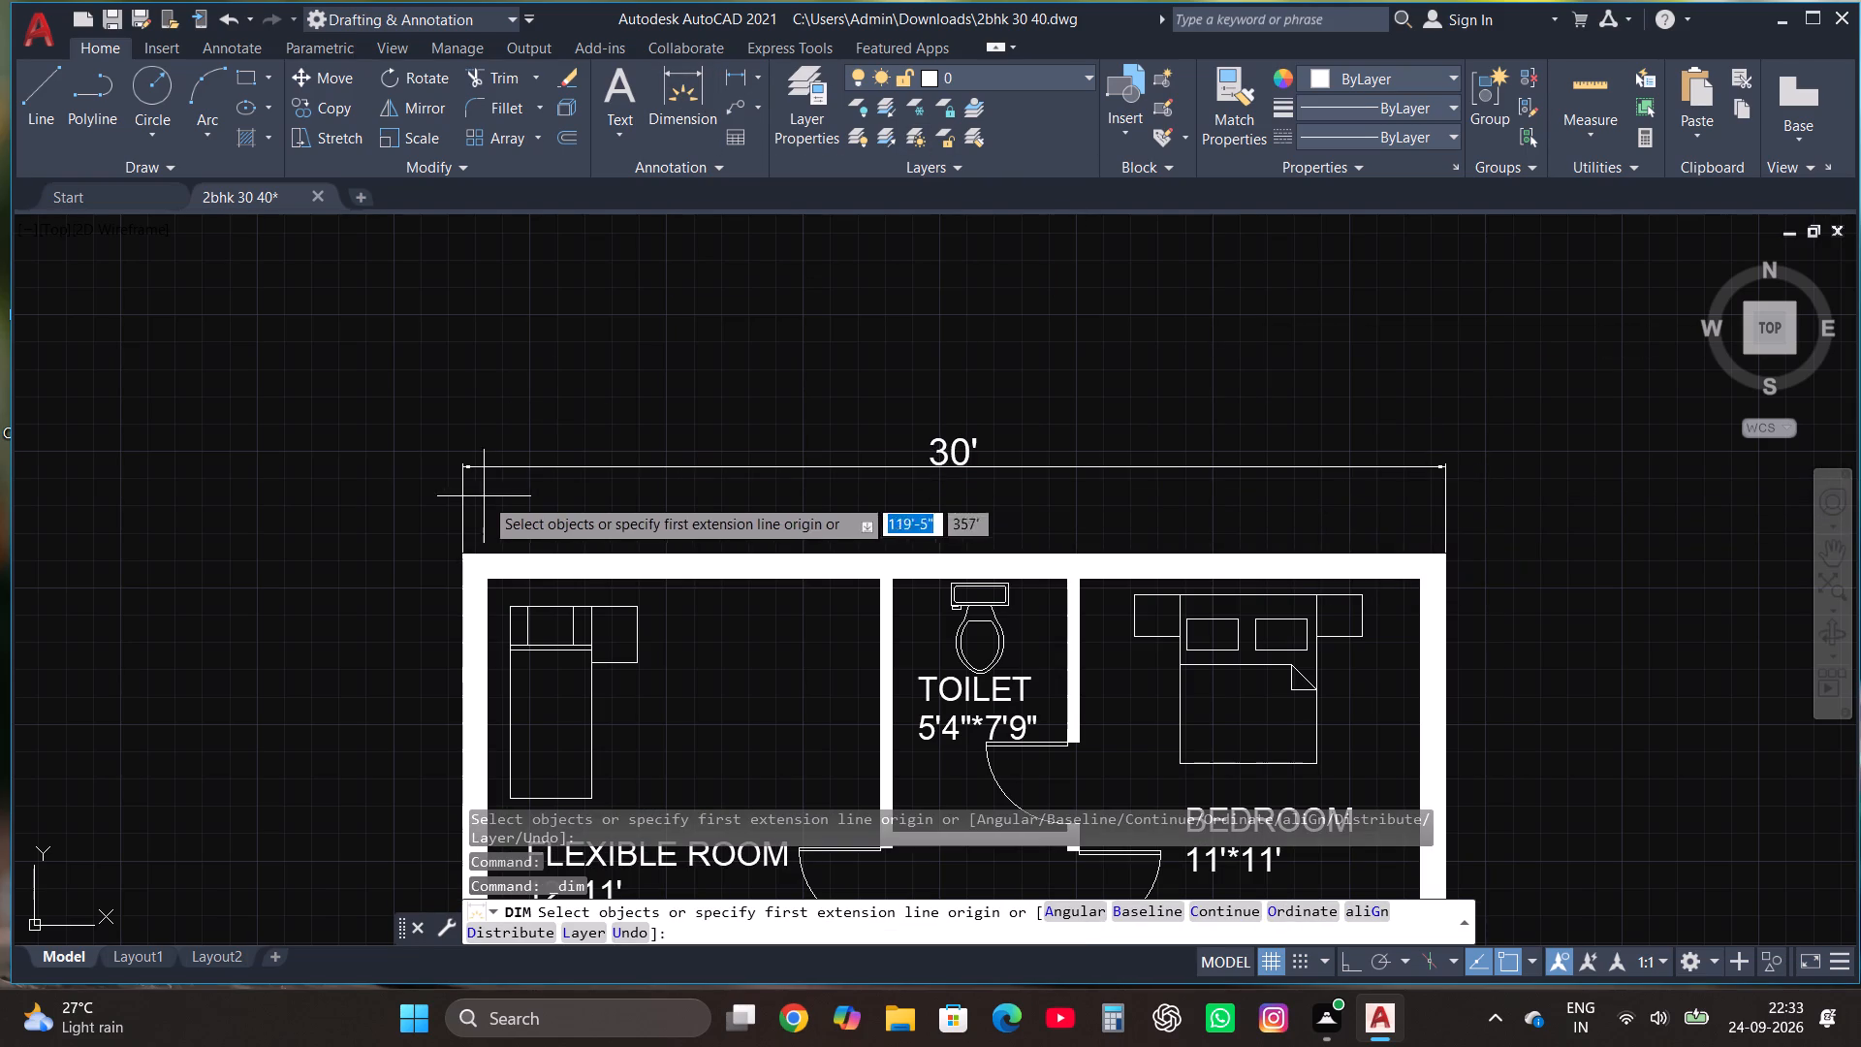
{"action": "left_click", "coordinate": [463, 555]}
{"action": "scroll", "coordinate": [638, 460], "scroll_direction": "down", "scroll_amount": 3}
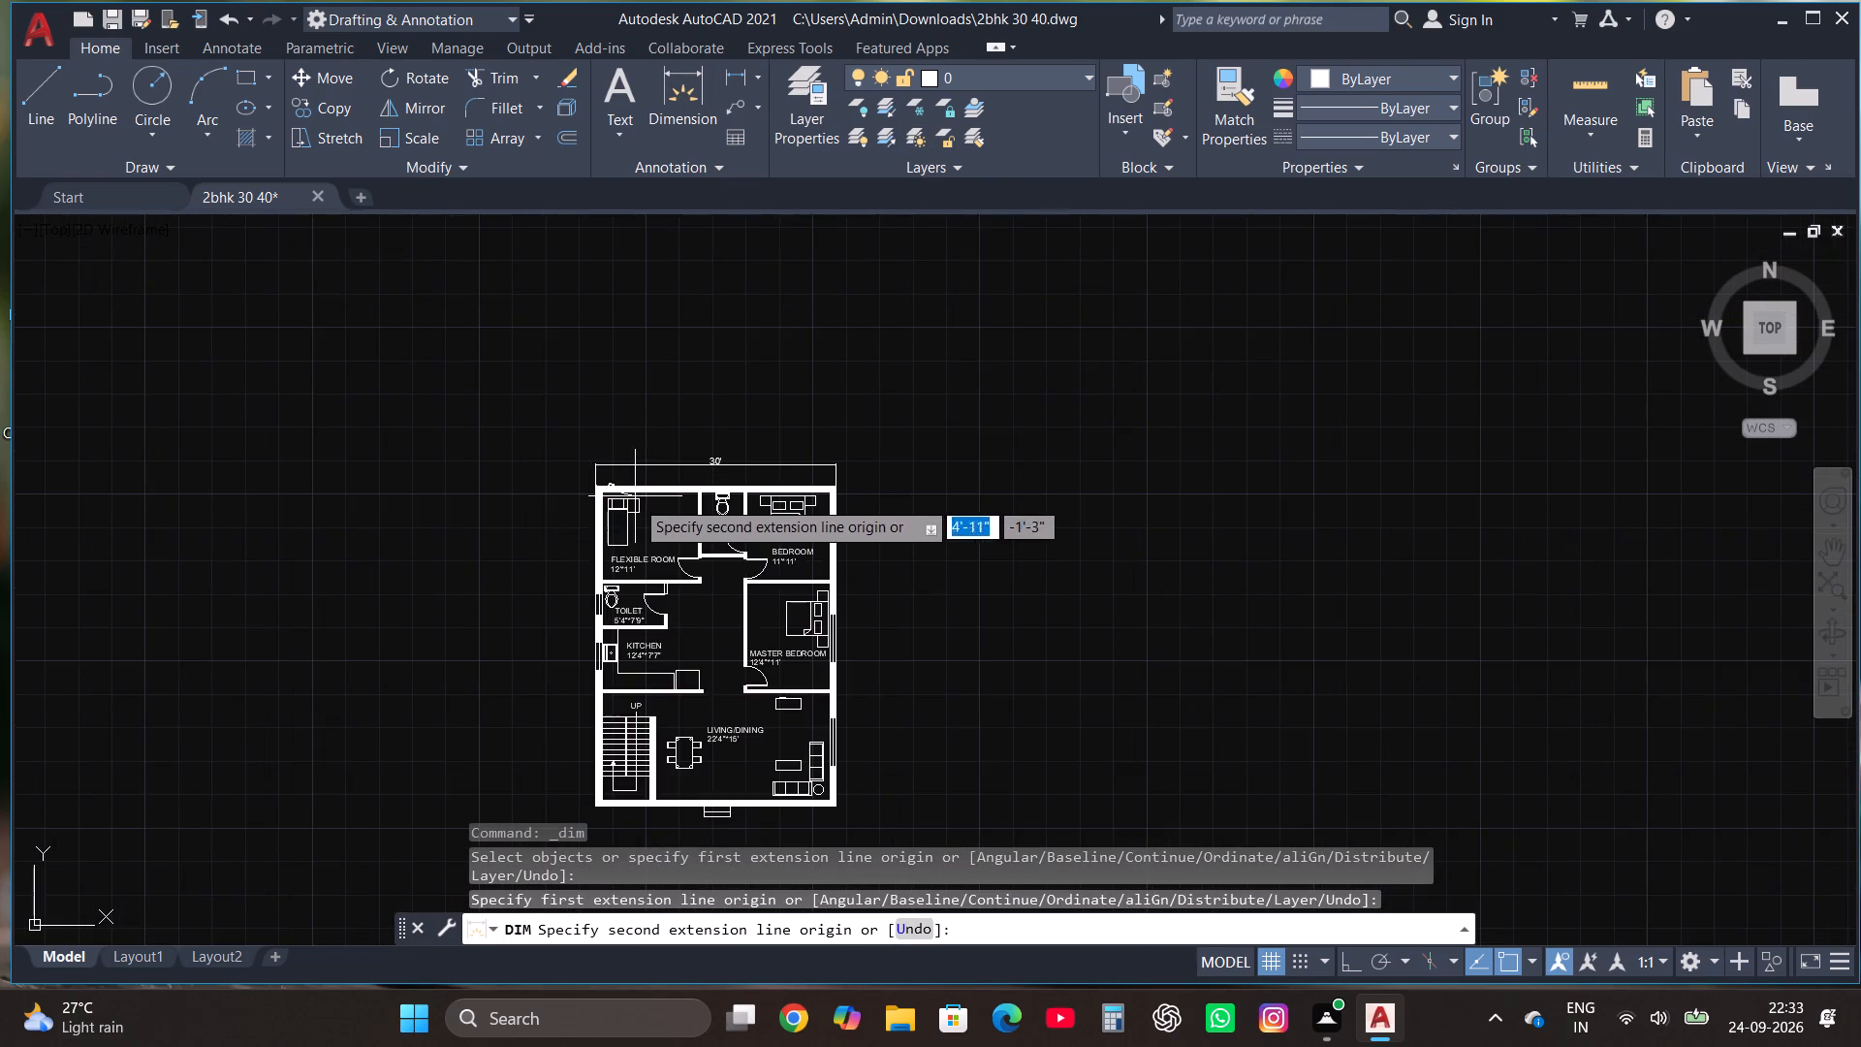
{"action": "scroll", "coordinate": [597, 812], "scroll_direction": "up", "scroll_amount": 3}
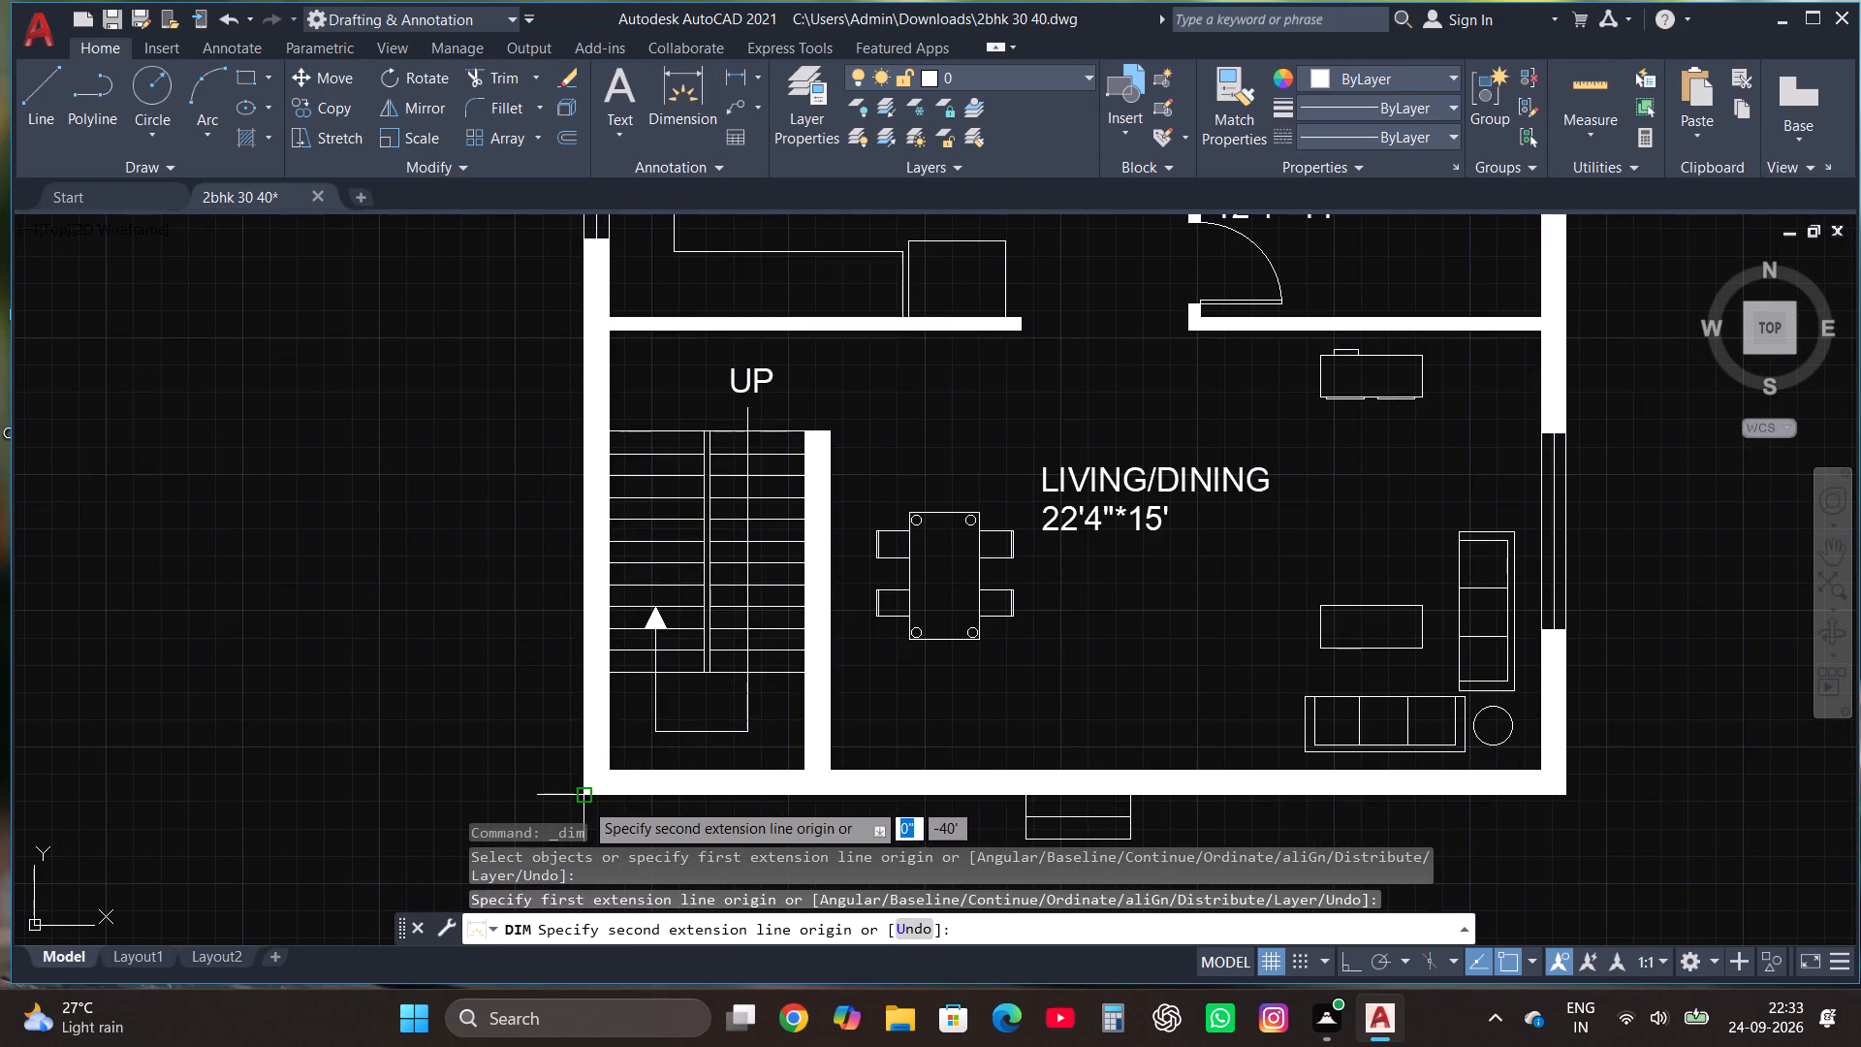
{"action": "left_click", "coordinate": [584, 801]}
{"action": "scroll", "coordinate": [581, 794], "scroll_direction": "down", "scroll_amount": 2}
{"action": "left_click", "coordinate": [535, 755]}
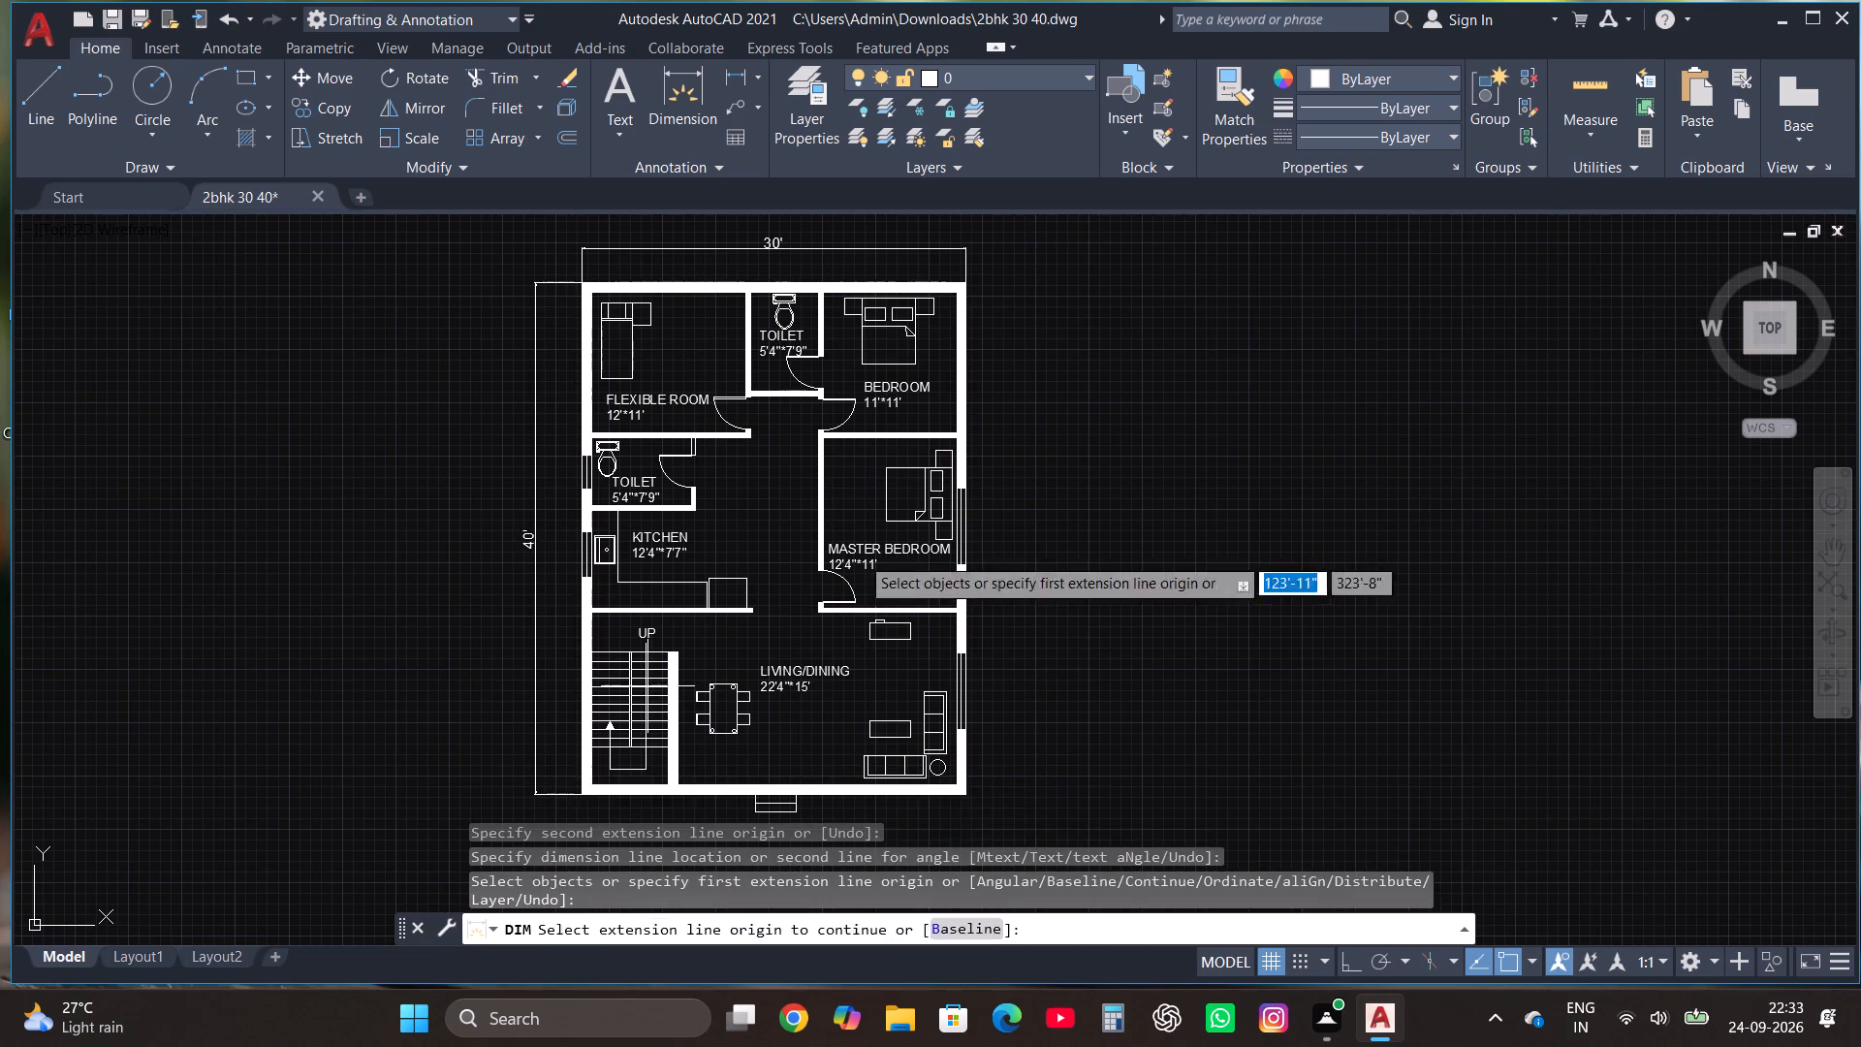
Add a multiline text title reading "2BHK HOUSE PLAN 30'*40'" below the plan's bottom wall.
{"action": "scroll", "coordinate": [1187, 367], "scroll_direction": "down", "scroll_amount": 2}
{"action": "scroll", "coordinate": [1134, 410], "scroll_direction": "up", "scroll_amount": 2}
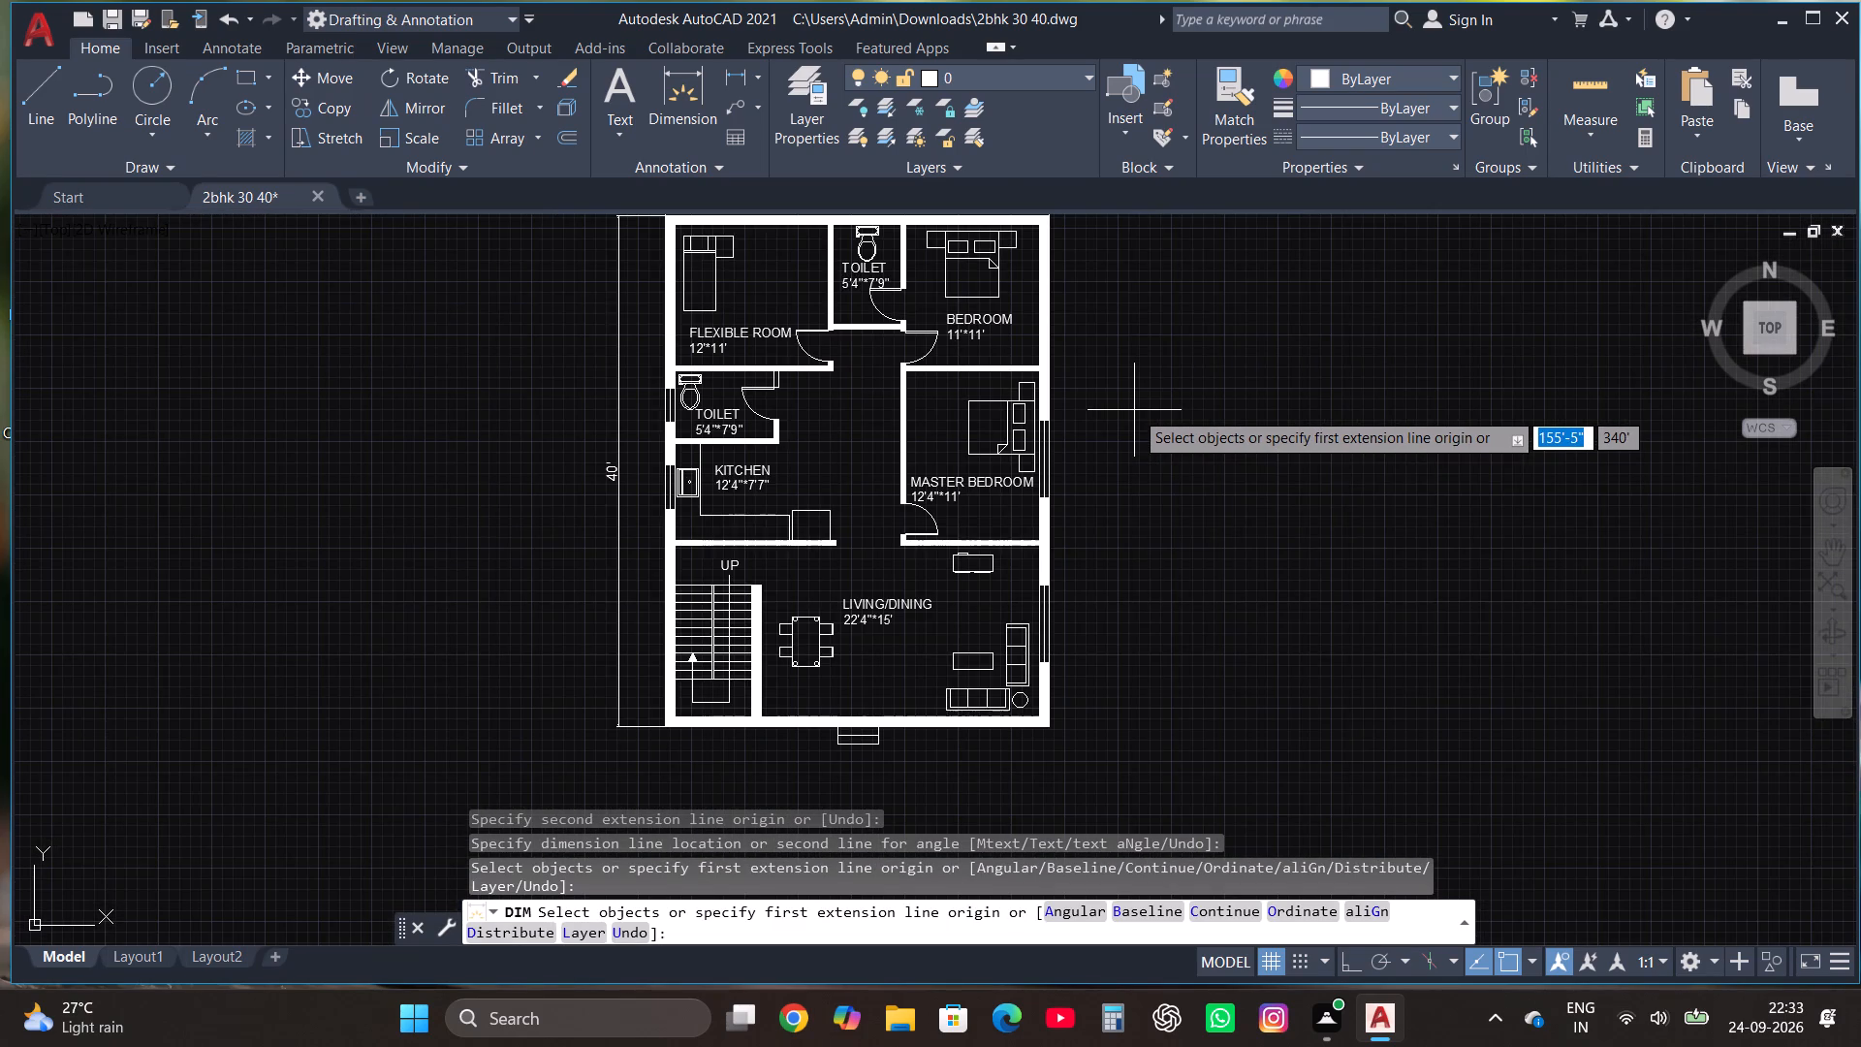
{"action": "scroll", "coordinate": [1134, 419], "scroll_direction": "down", "scroll_amount": 1}
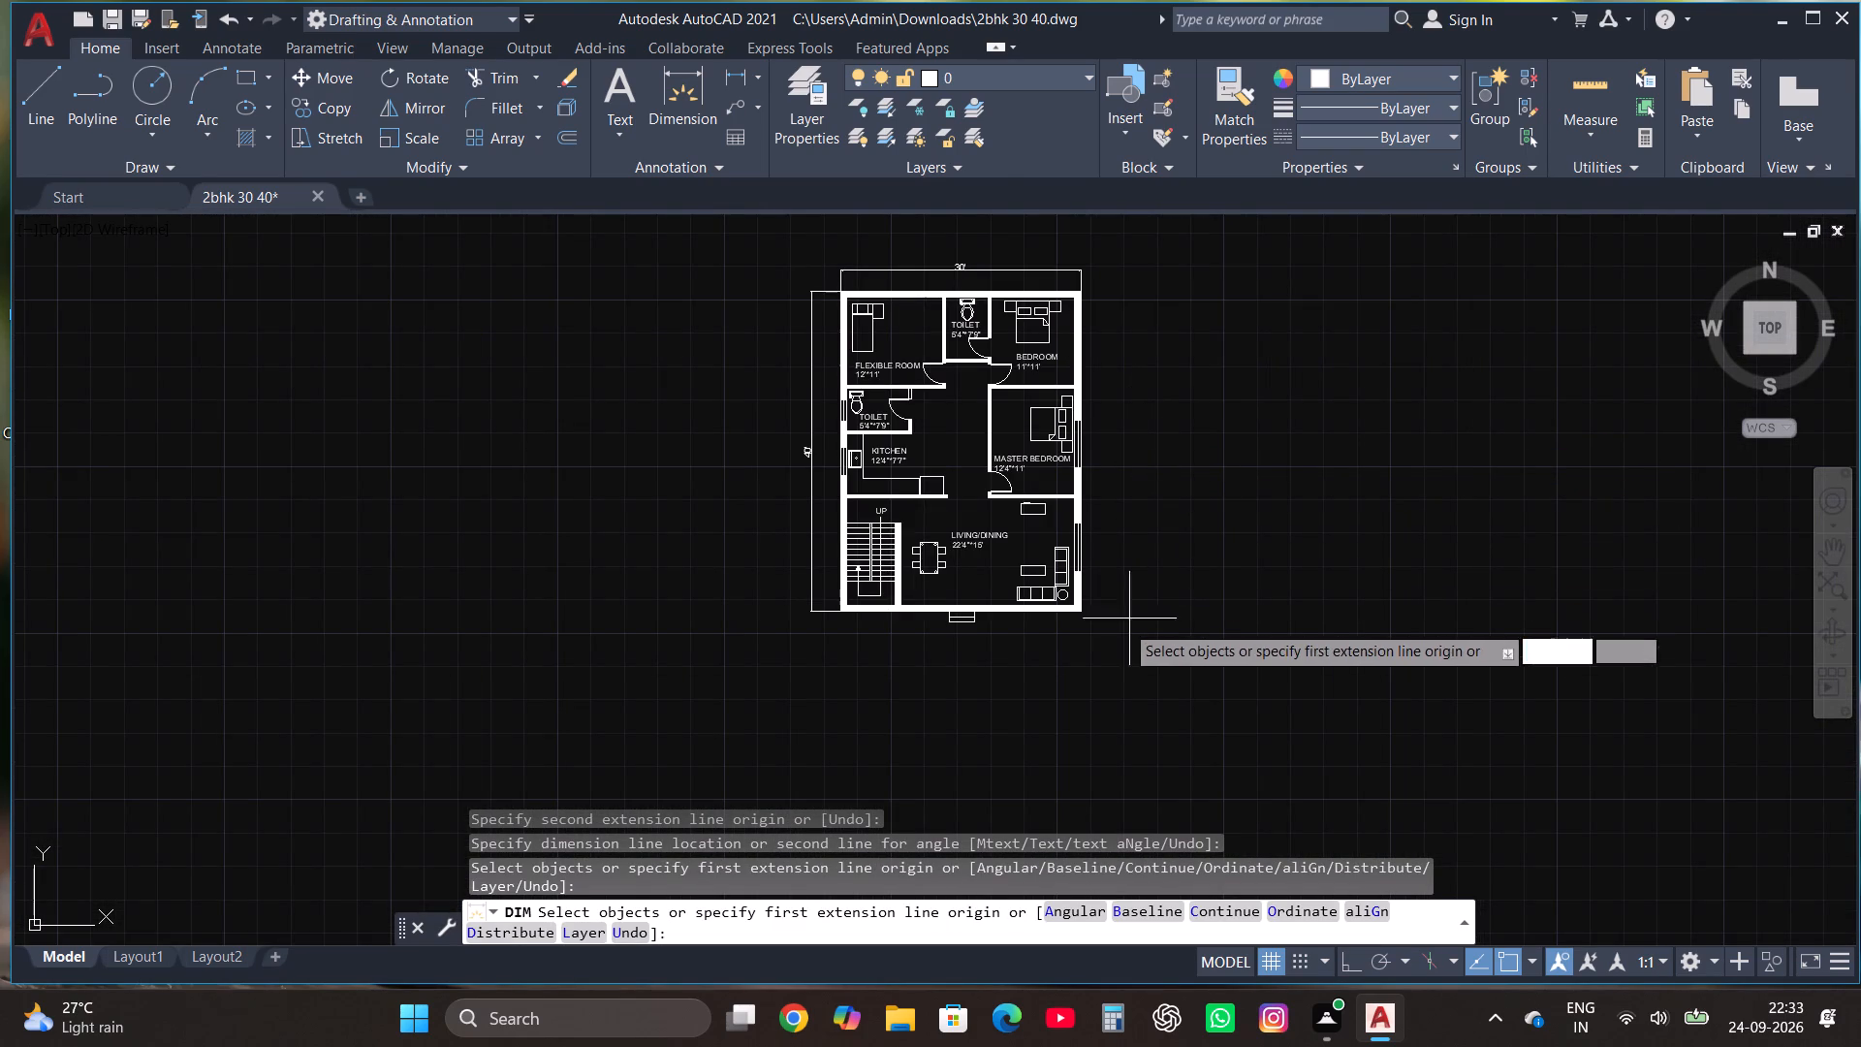
{"action": "scroll", "coordinate": [1070, 635], "scroll_direction": "up", "scroll_amount": 1}
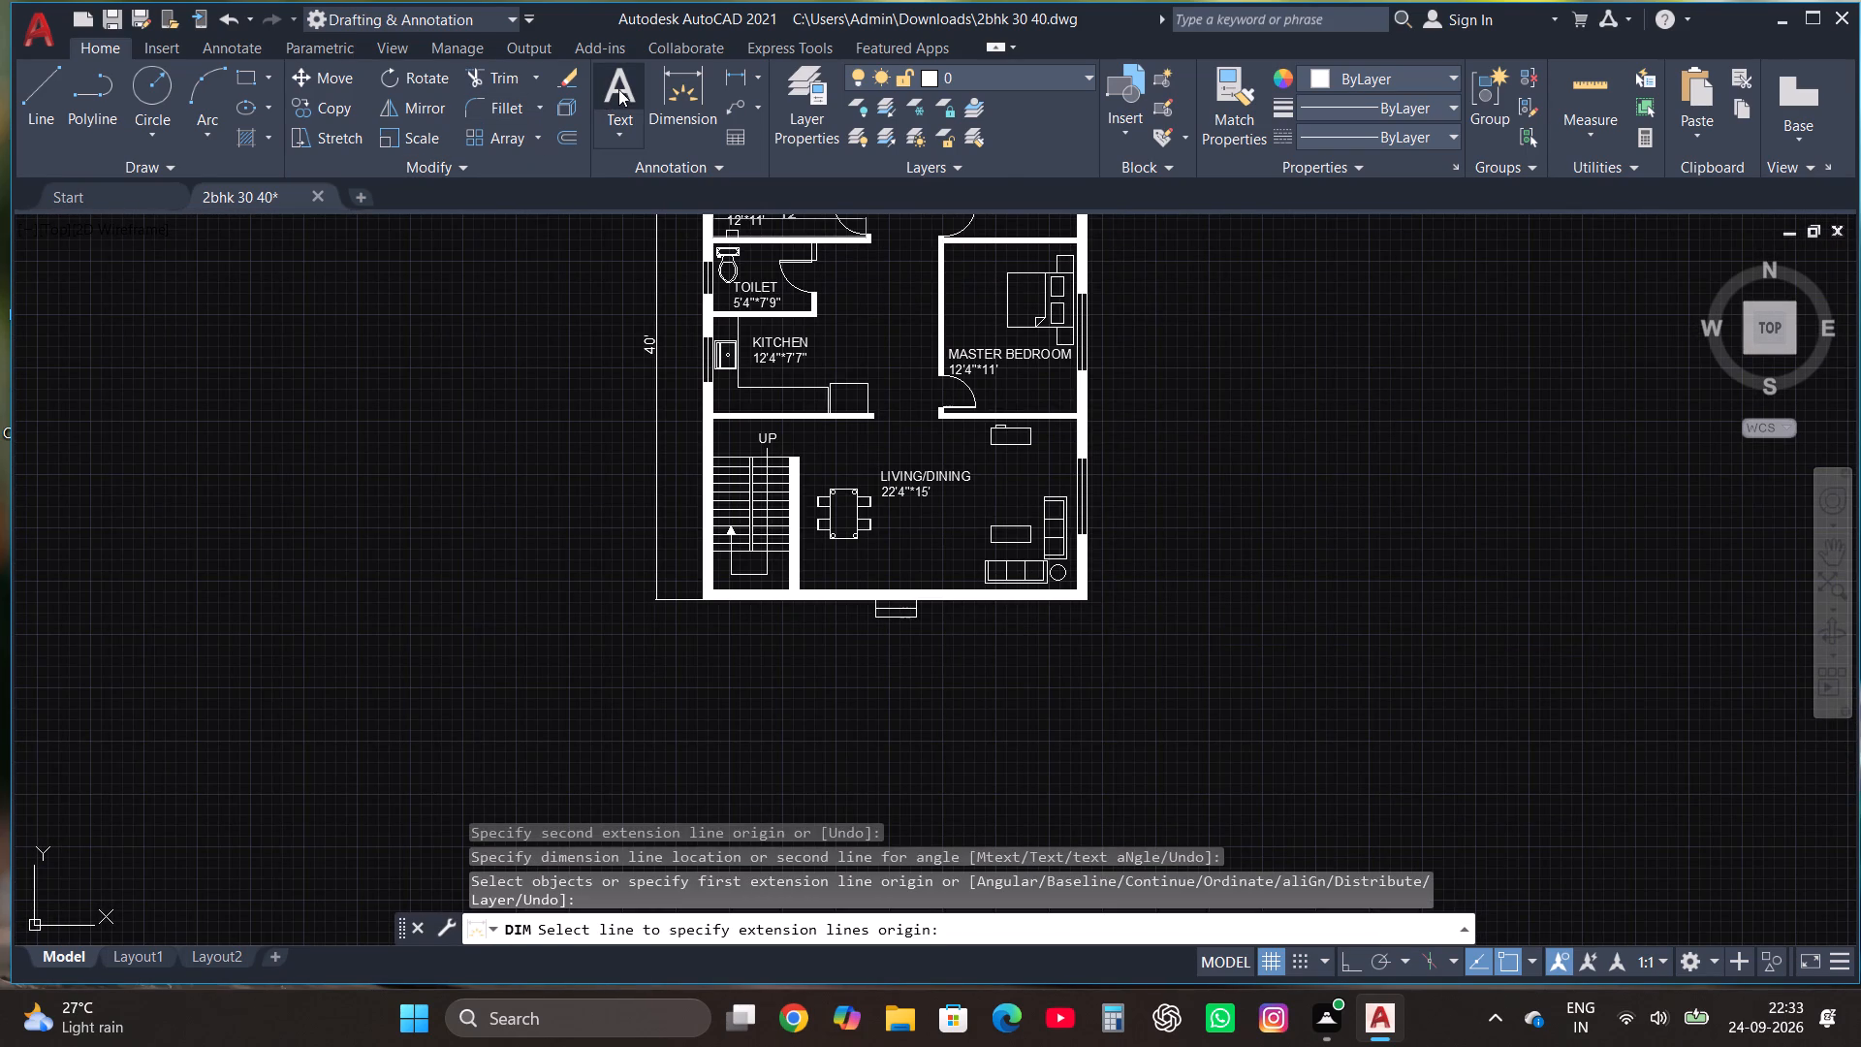
{"action": "left_click", "coordinate": [621, 89]}
{"action": "left_click", "coordinate": [744, 742]}
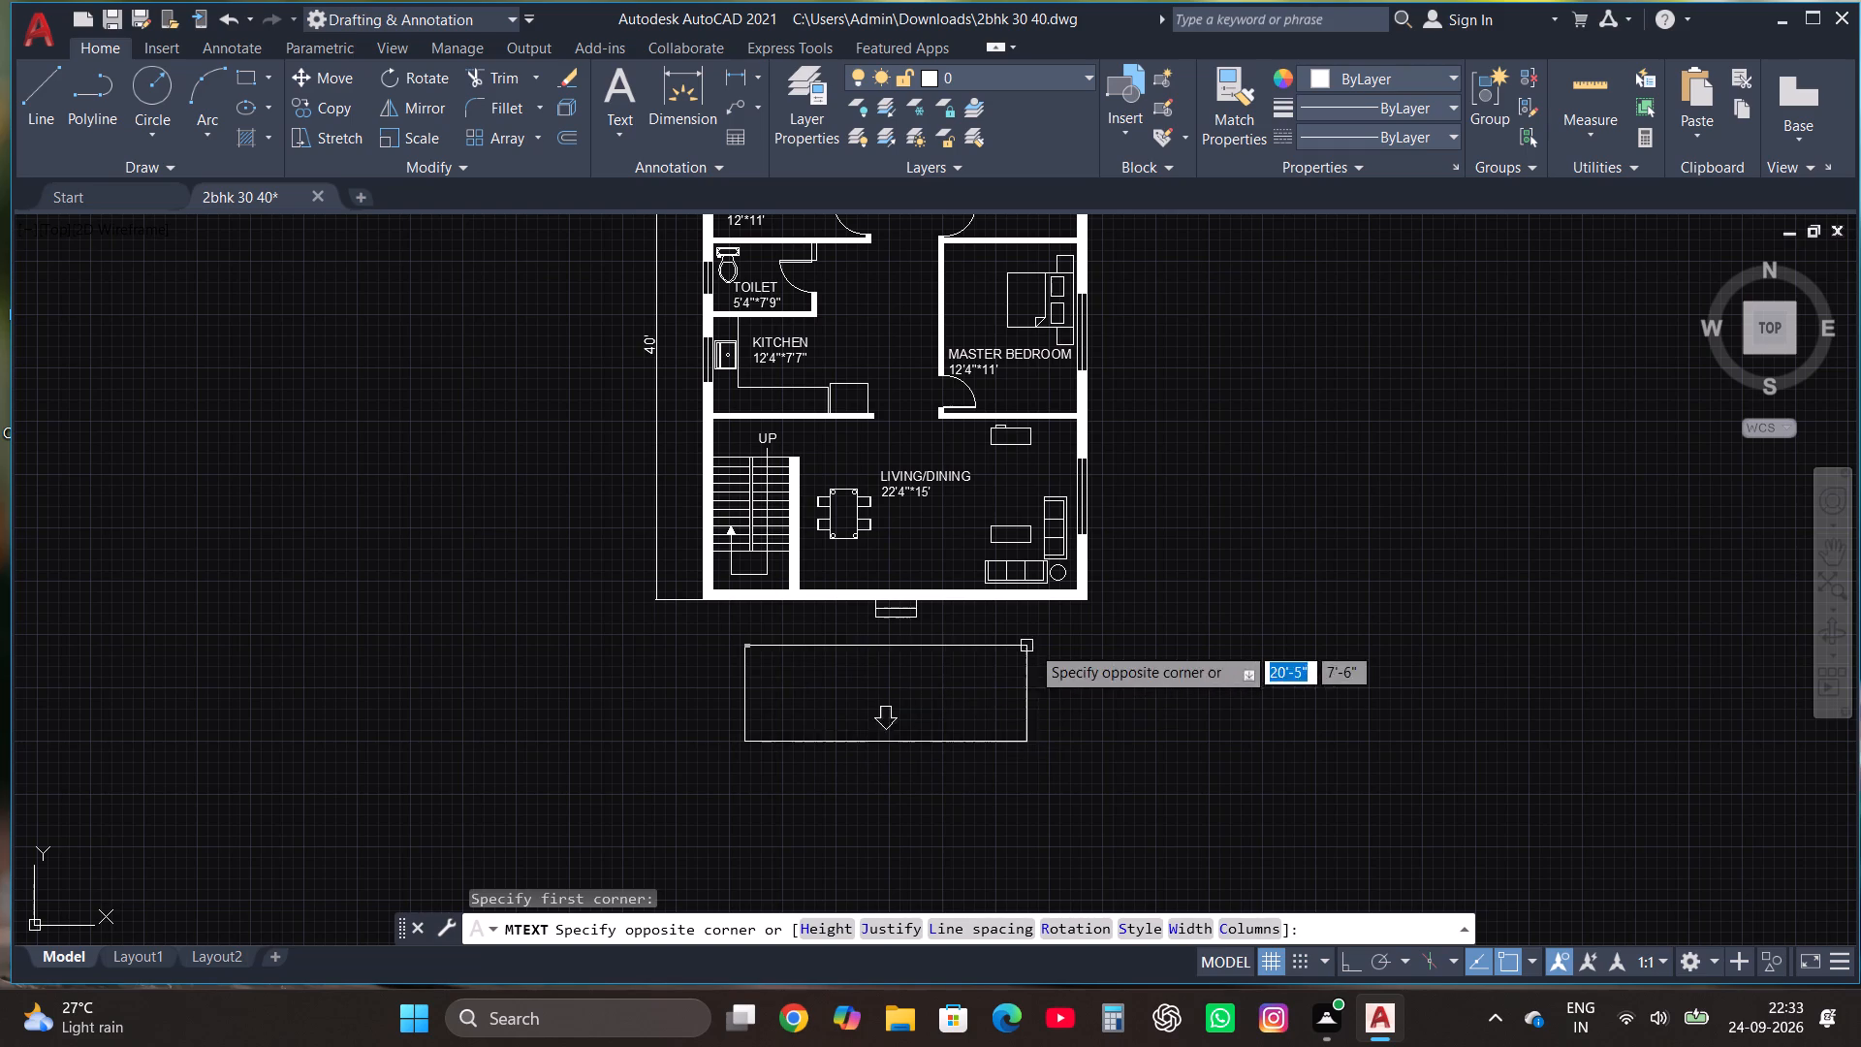
{"action": "left_click", "coordinate": [1077, 642]}
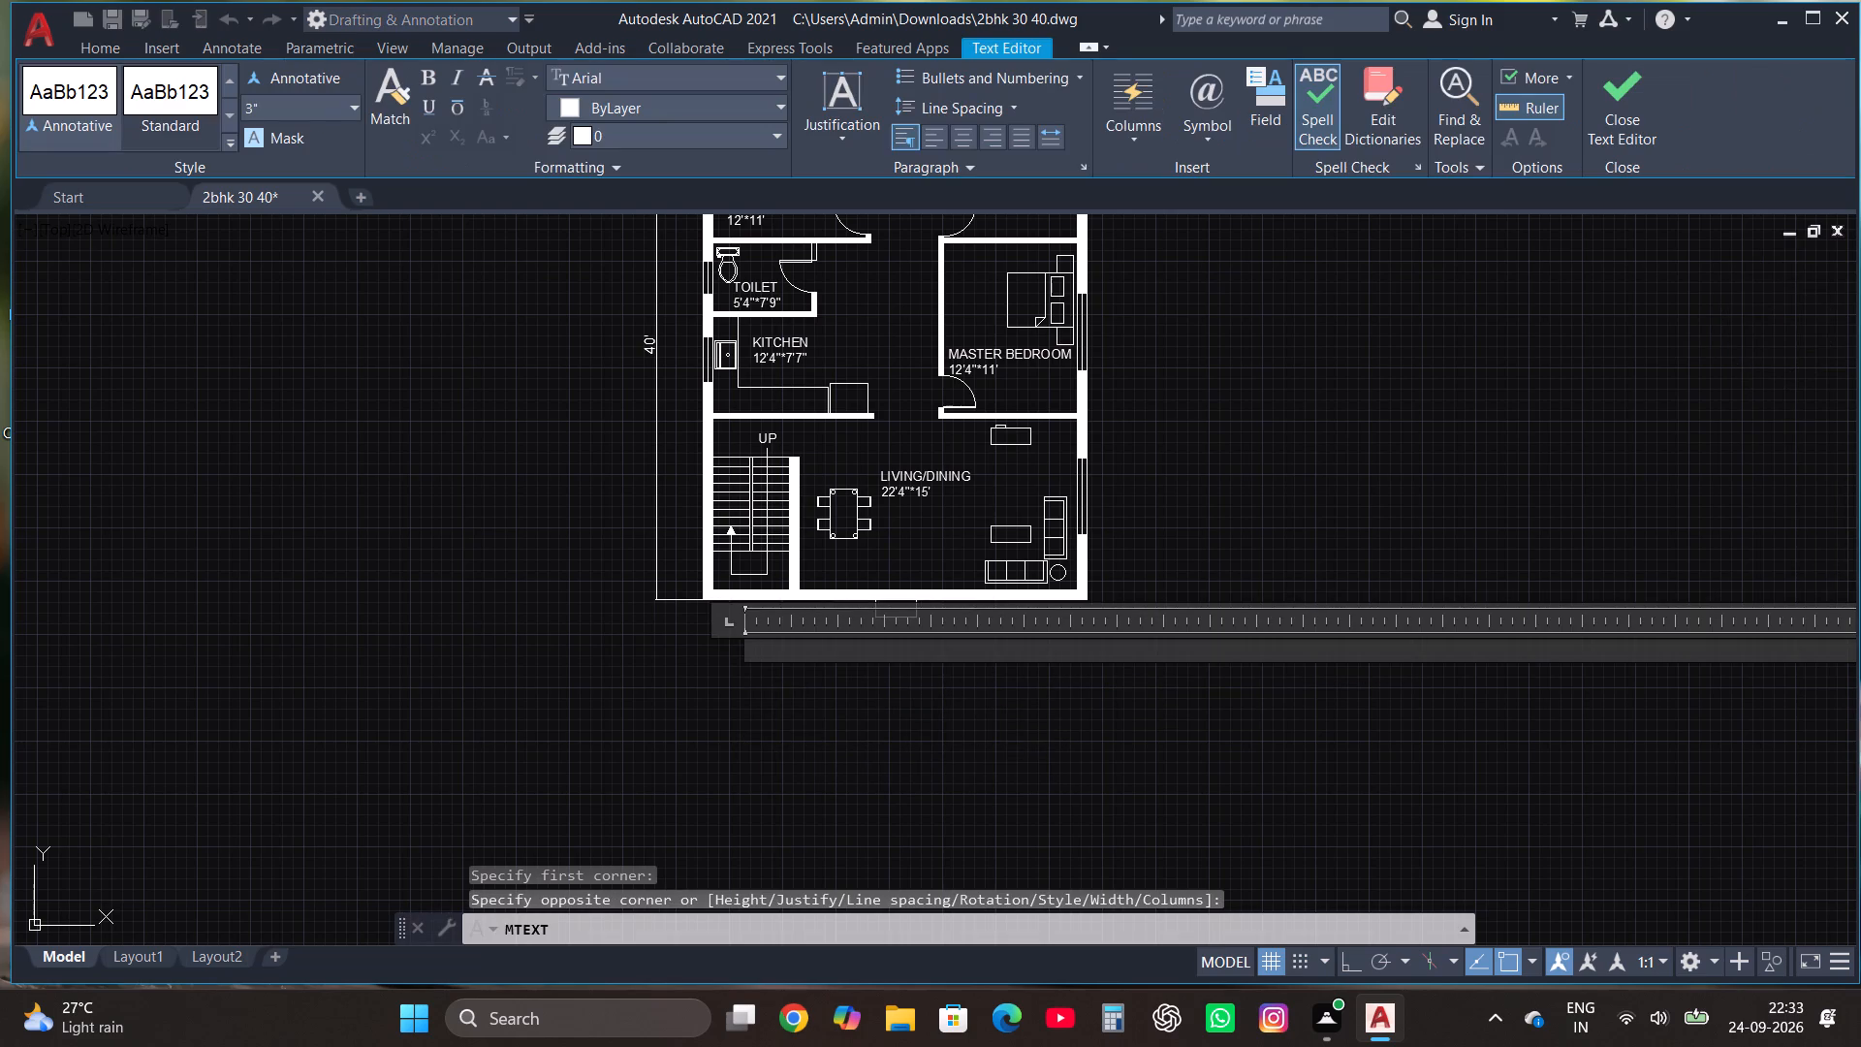
{"action": "key", "text": "3"}
{"action": "key", "text": "BackSpace"}
{"action": "key", "text": "2"}
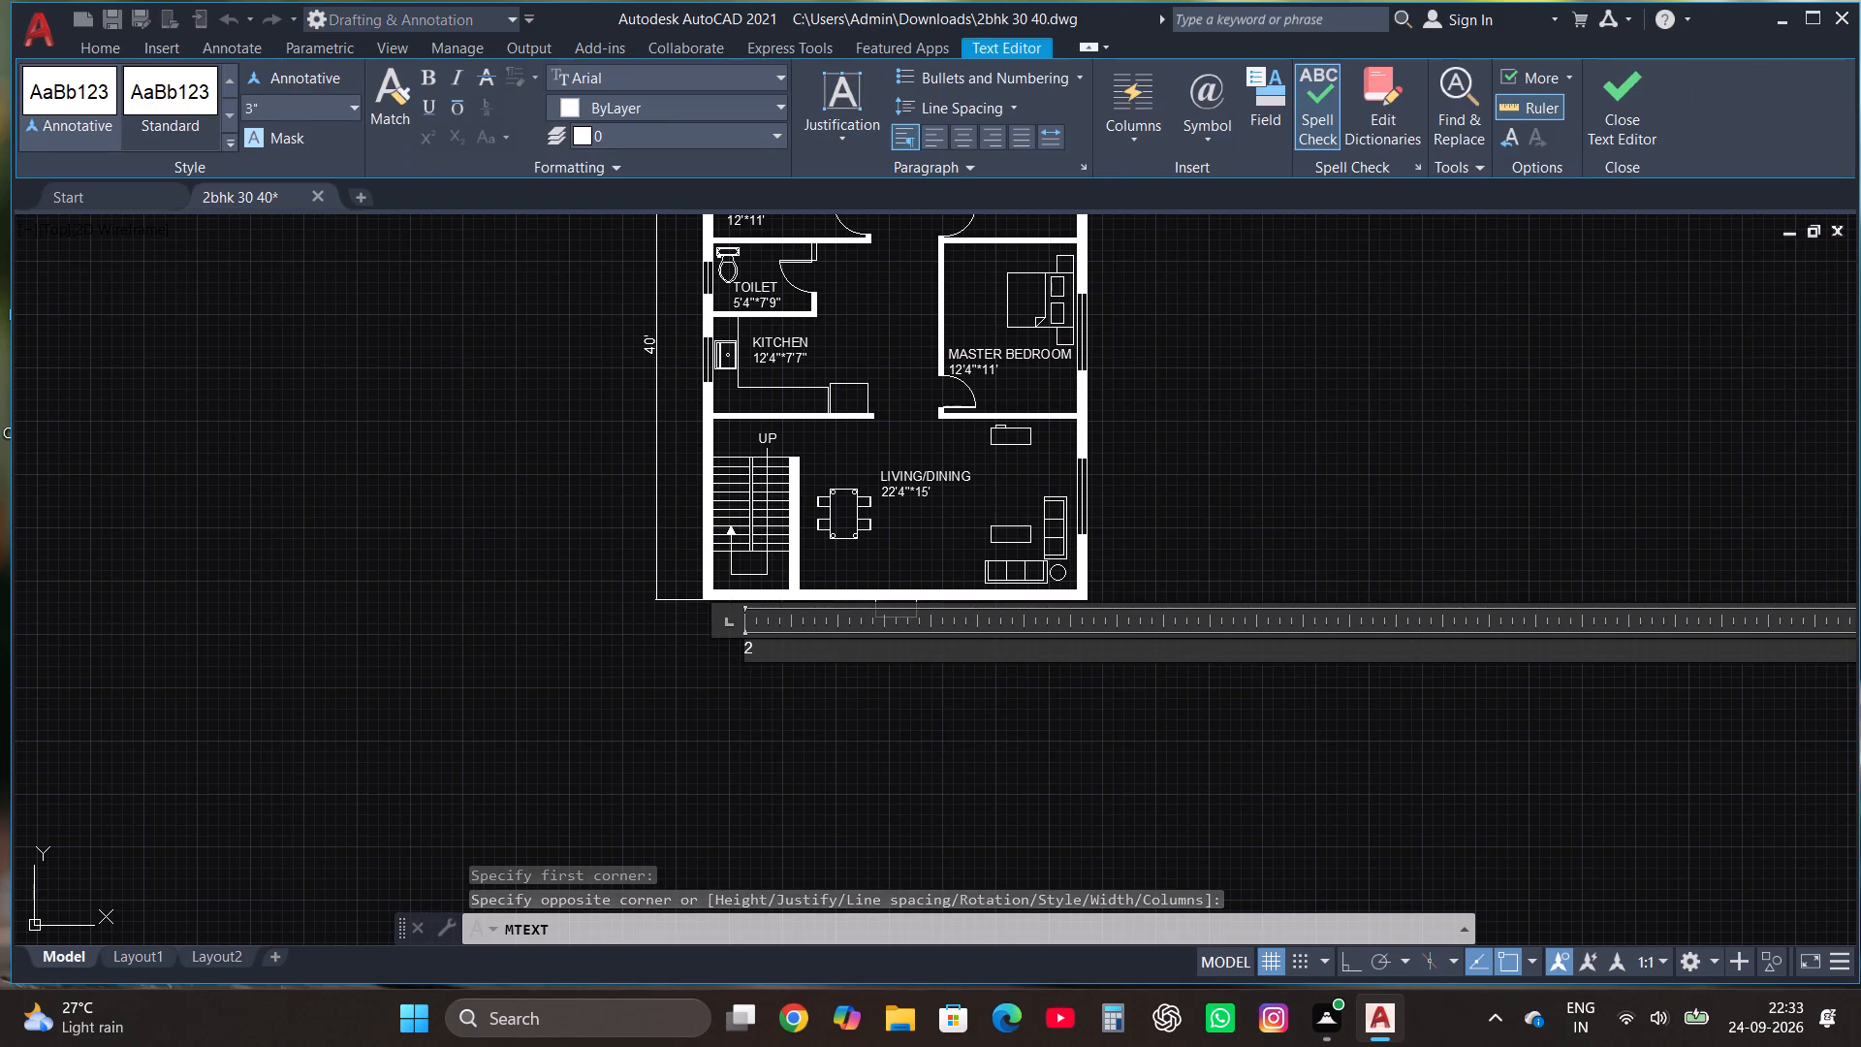
{"action": "type", "text": "BHK"}
{"action": "key", "text": "space"}
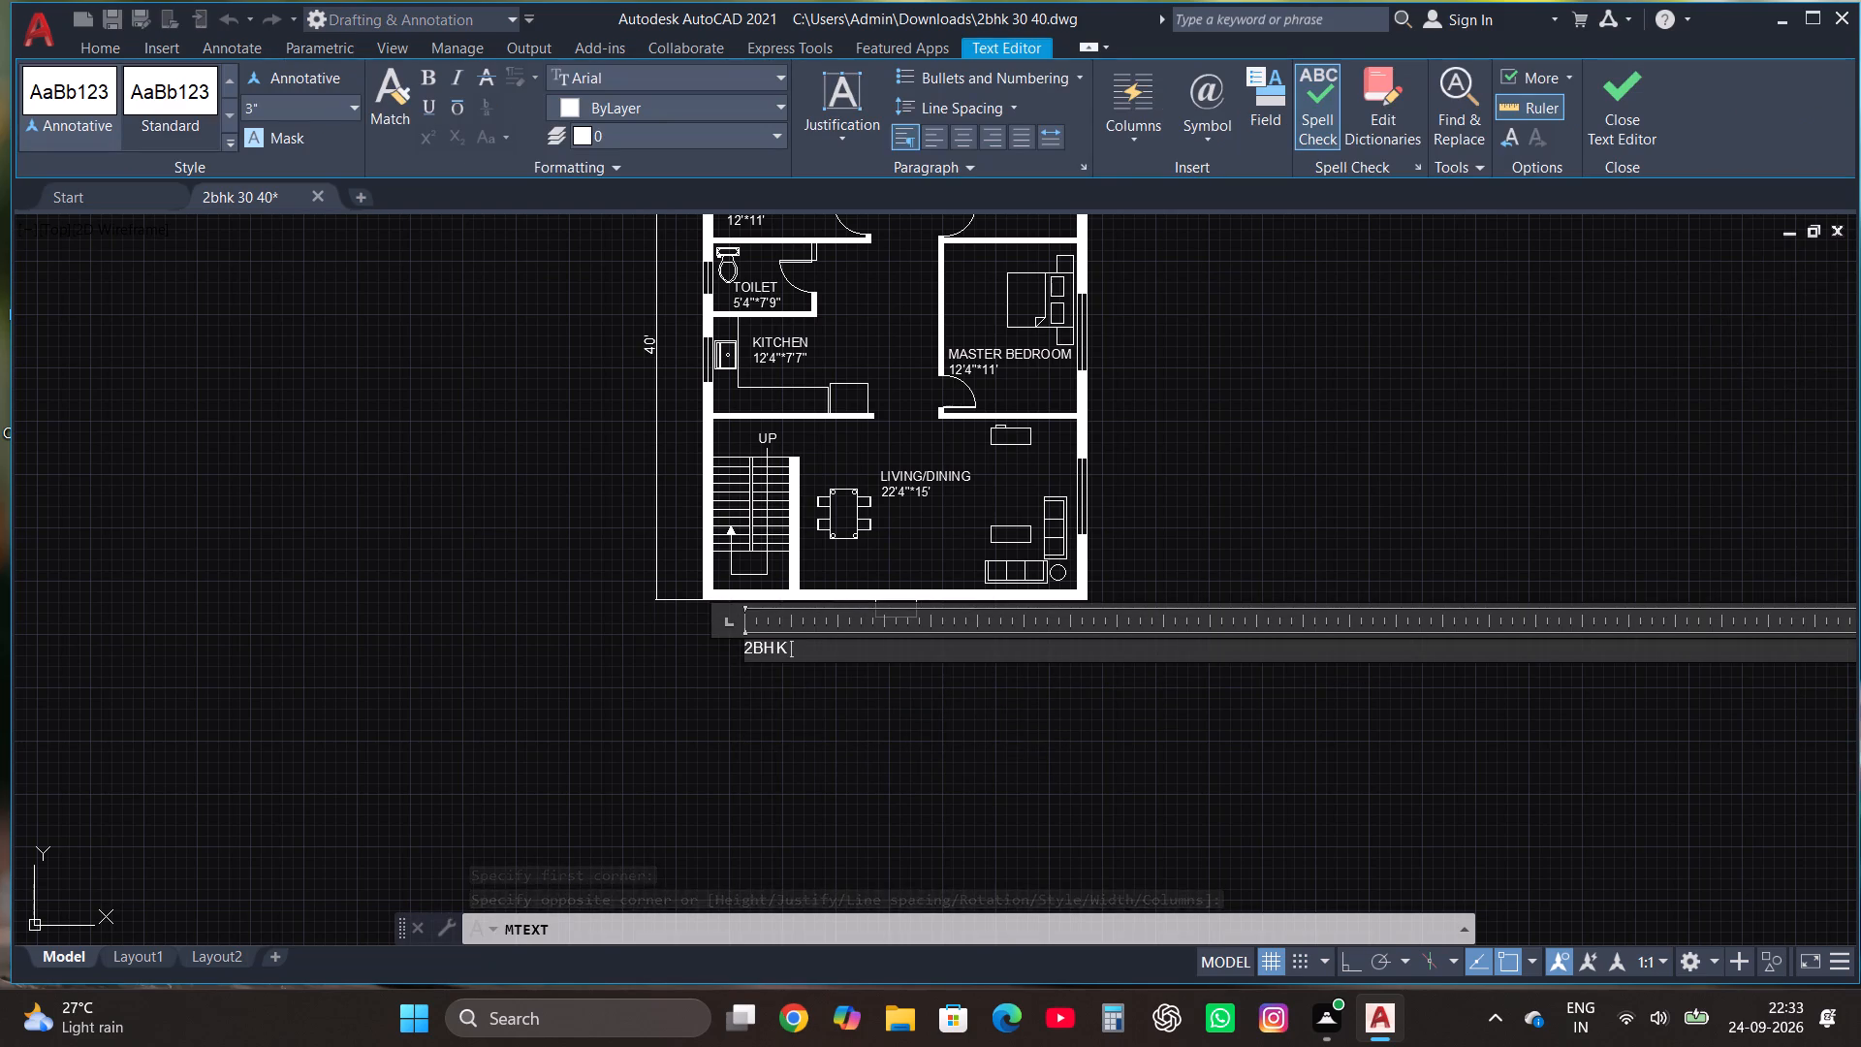
{"action": "type", "text": "HOUSE PLAN"}
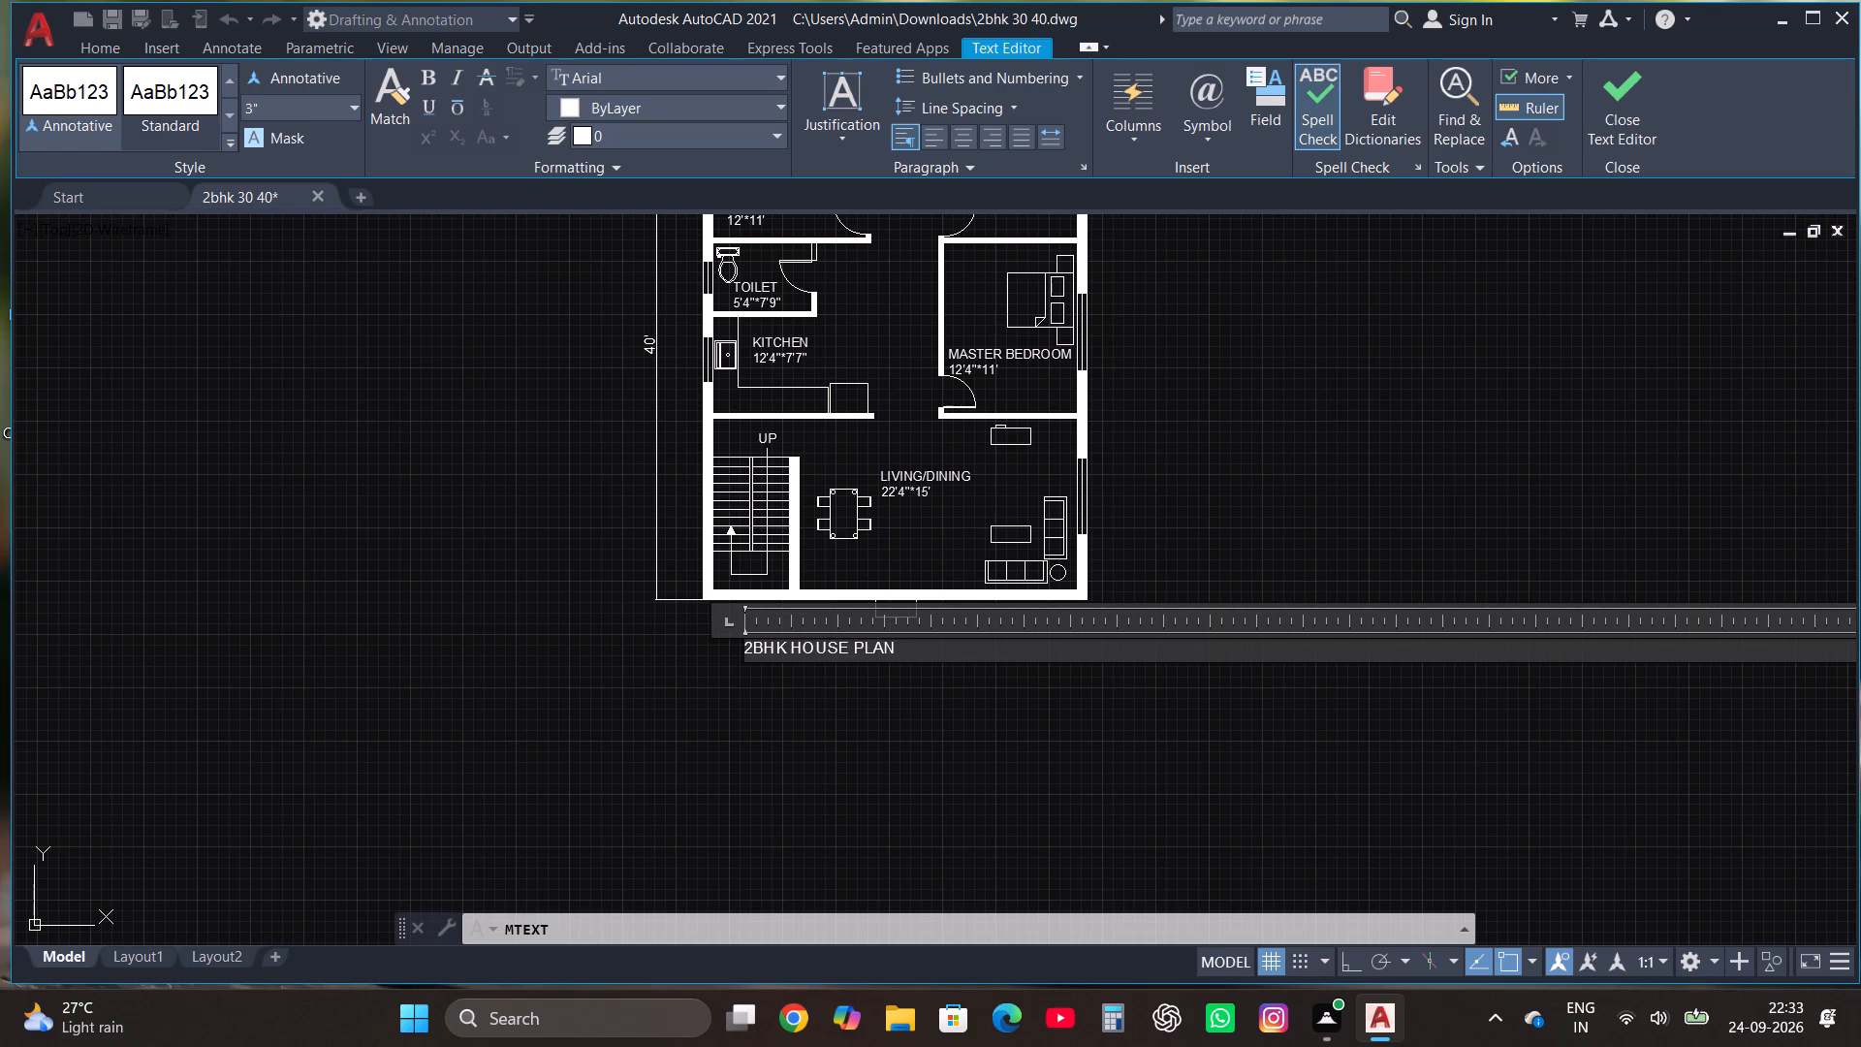
{"action": "key", "text": "space"}
{"action": "type", "text": "30"}
{"action": "key", "text": "apostrophe"}
{"action": "key", "text": "asterisk"}
{"action": "type", "text": "40'"}
{"action": "left_click", "coordinate": [1632, 98]}
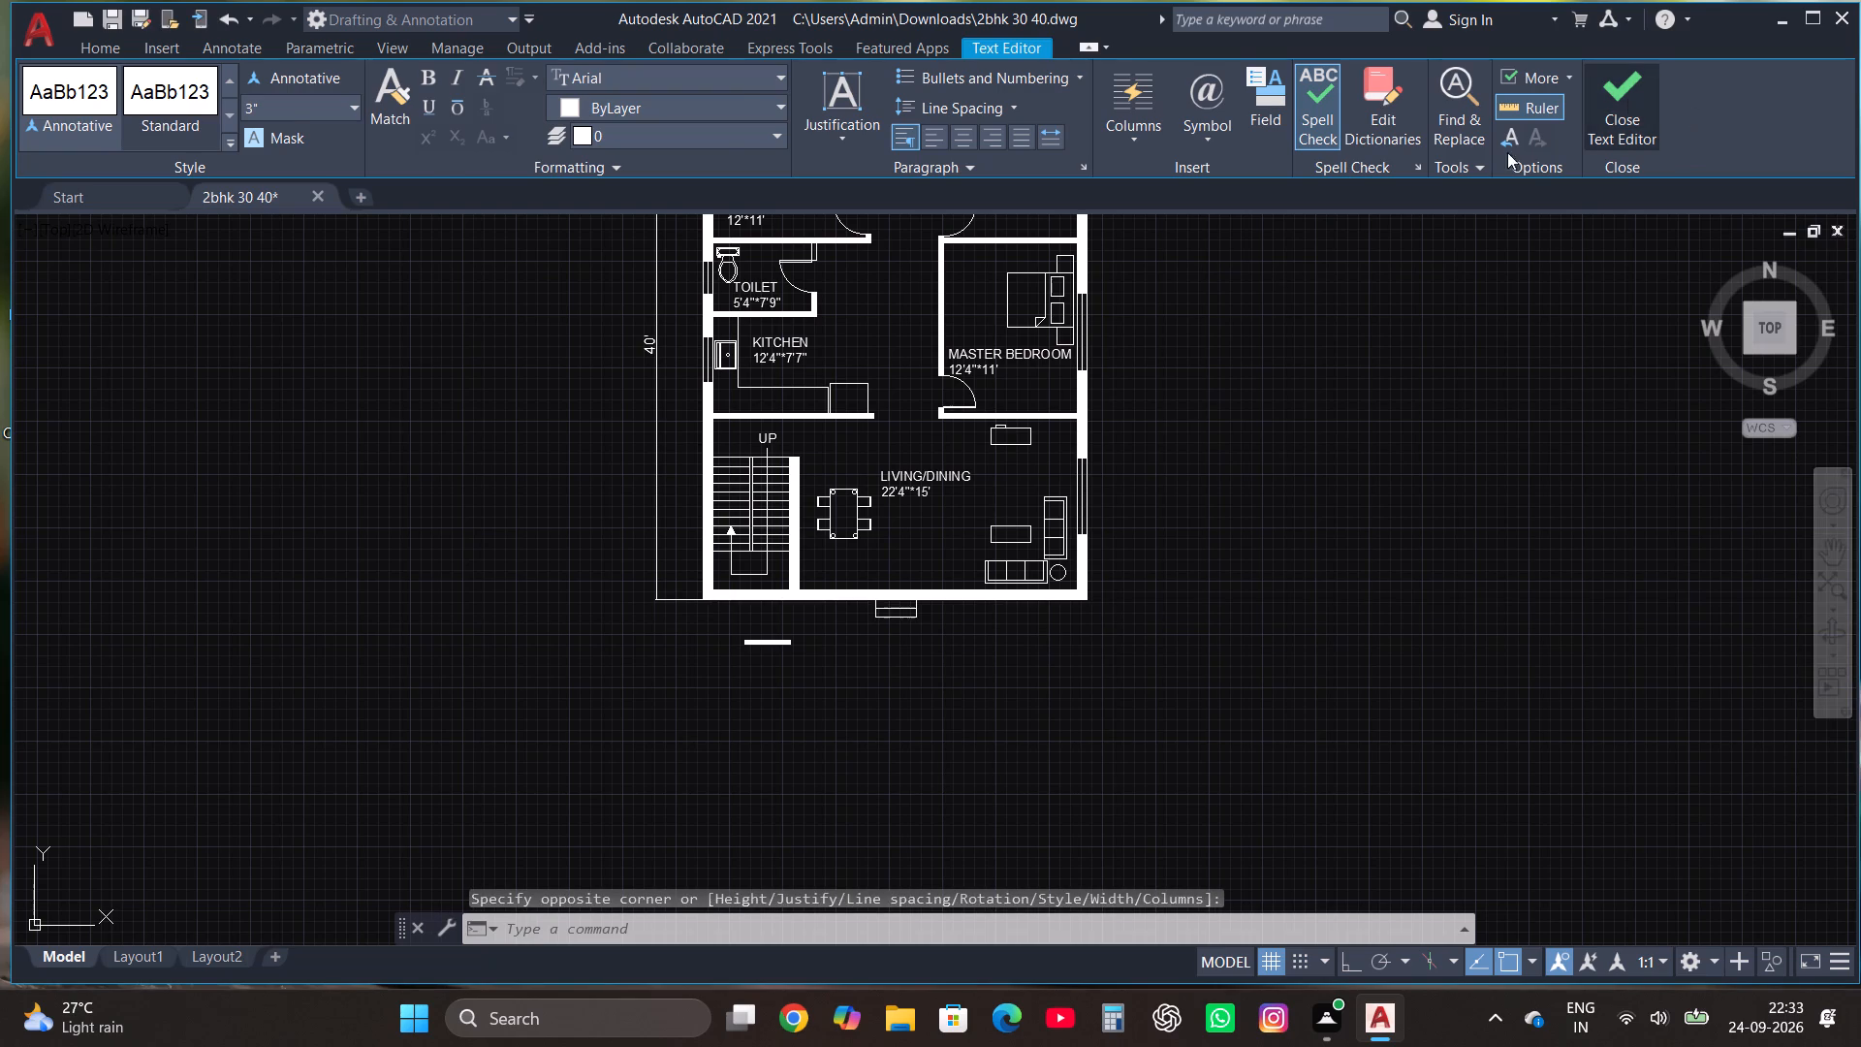
Scale up the tiny title text below the plan to a readable size, about as large as the room labels.
{"action": "left_click", "coordinate": [760, 615]}
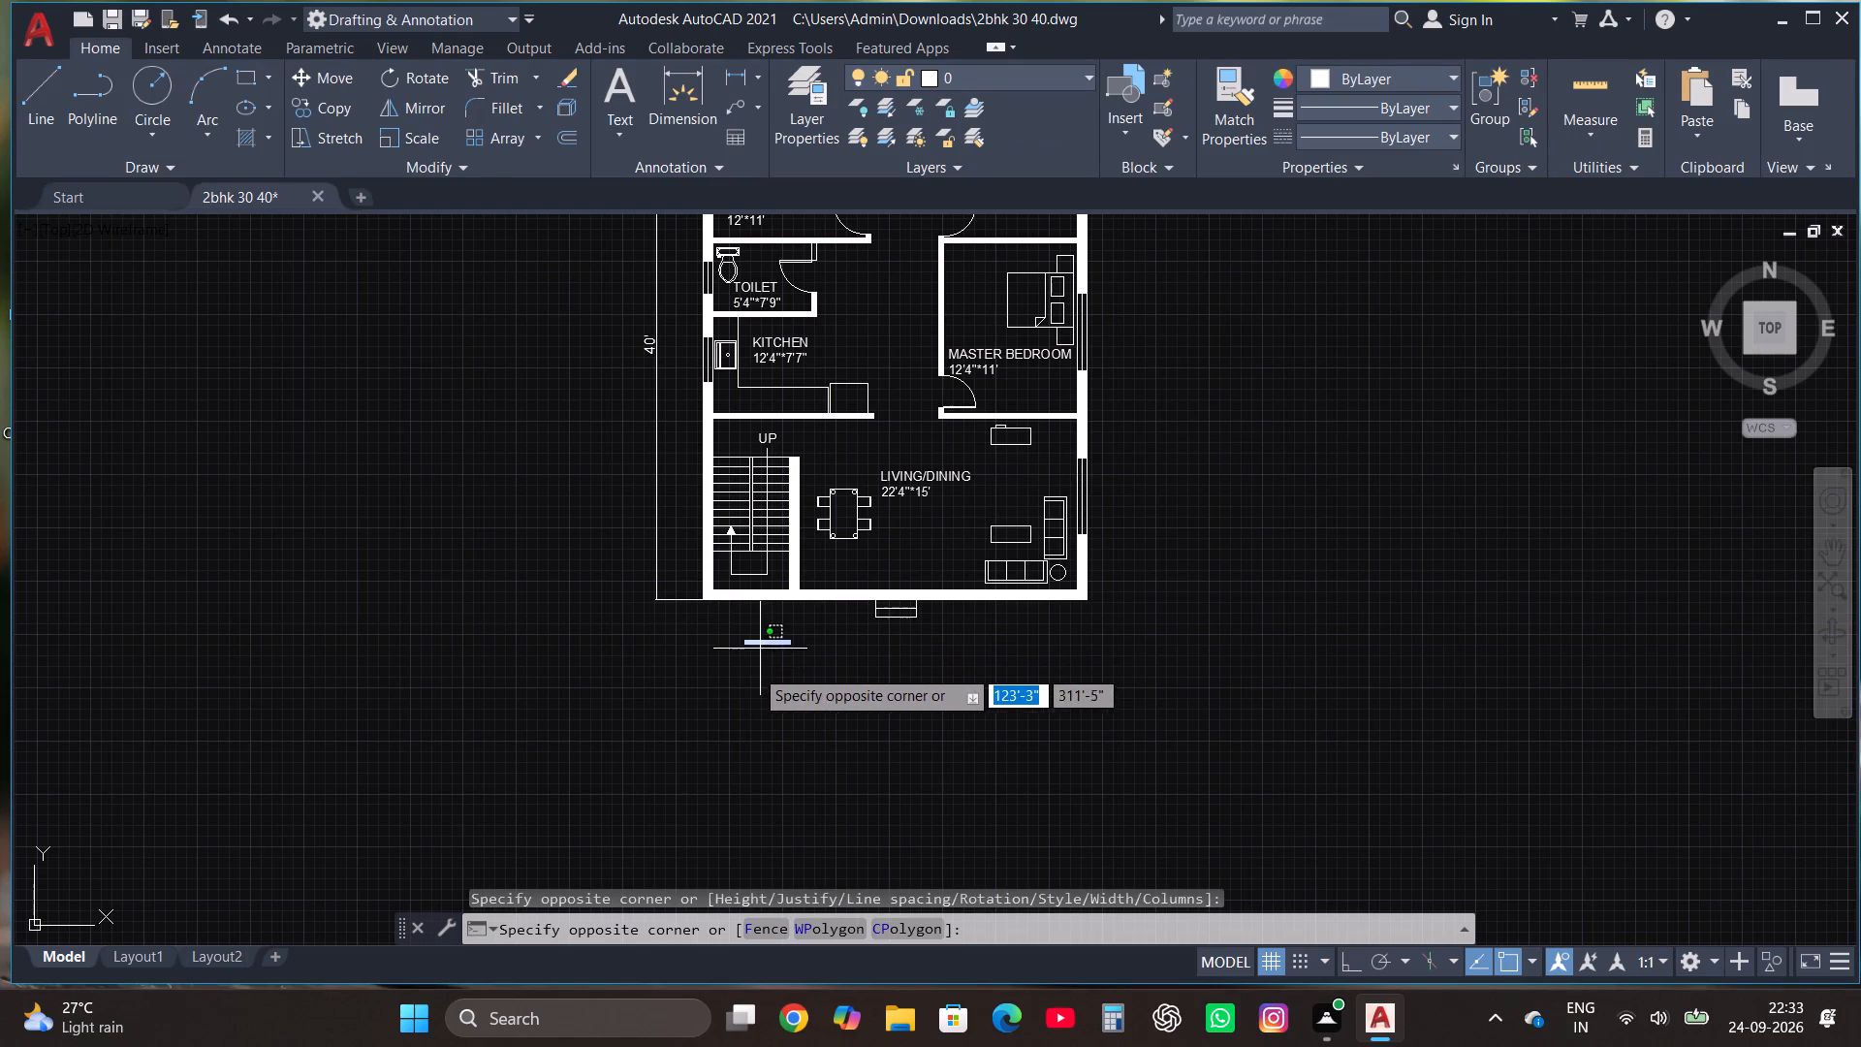
{"action": "left_click", "coordinate": [735, 677]}
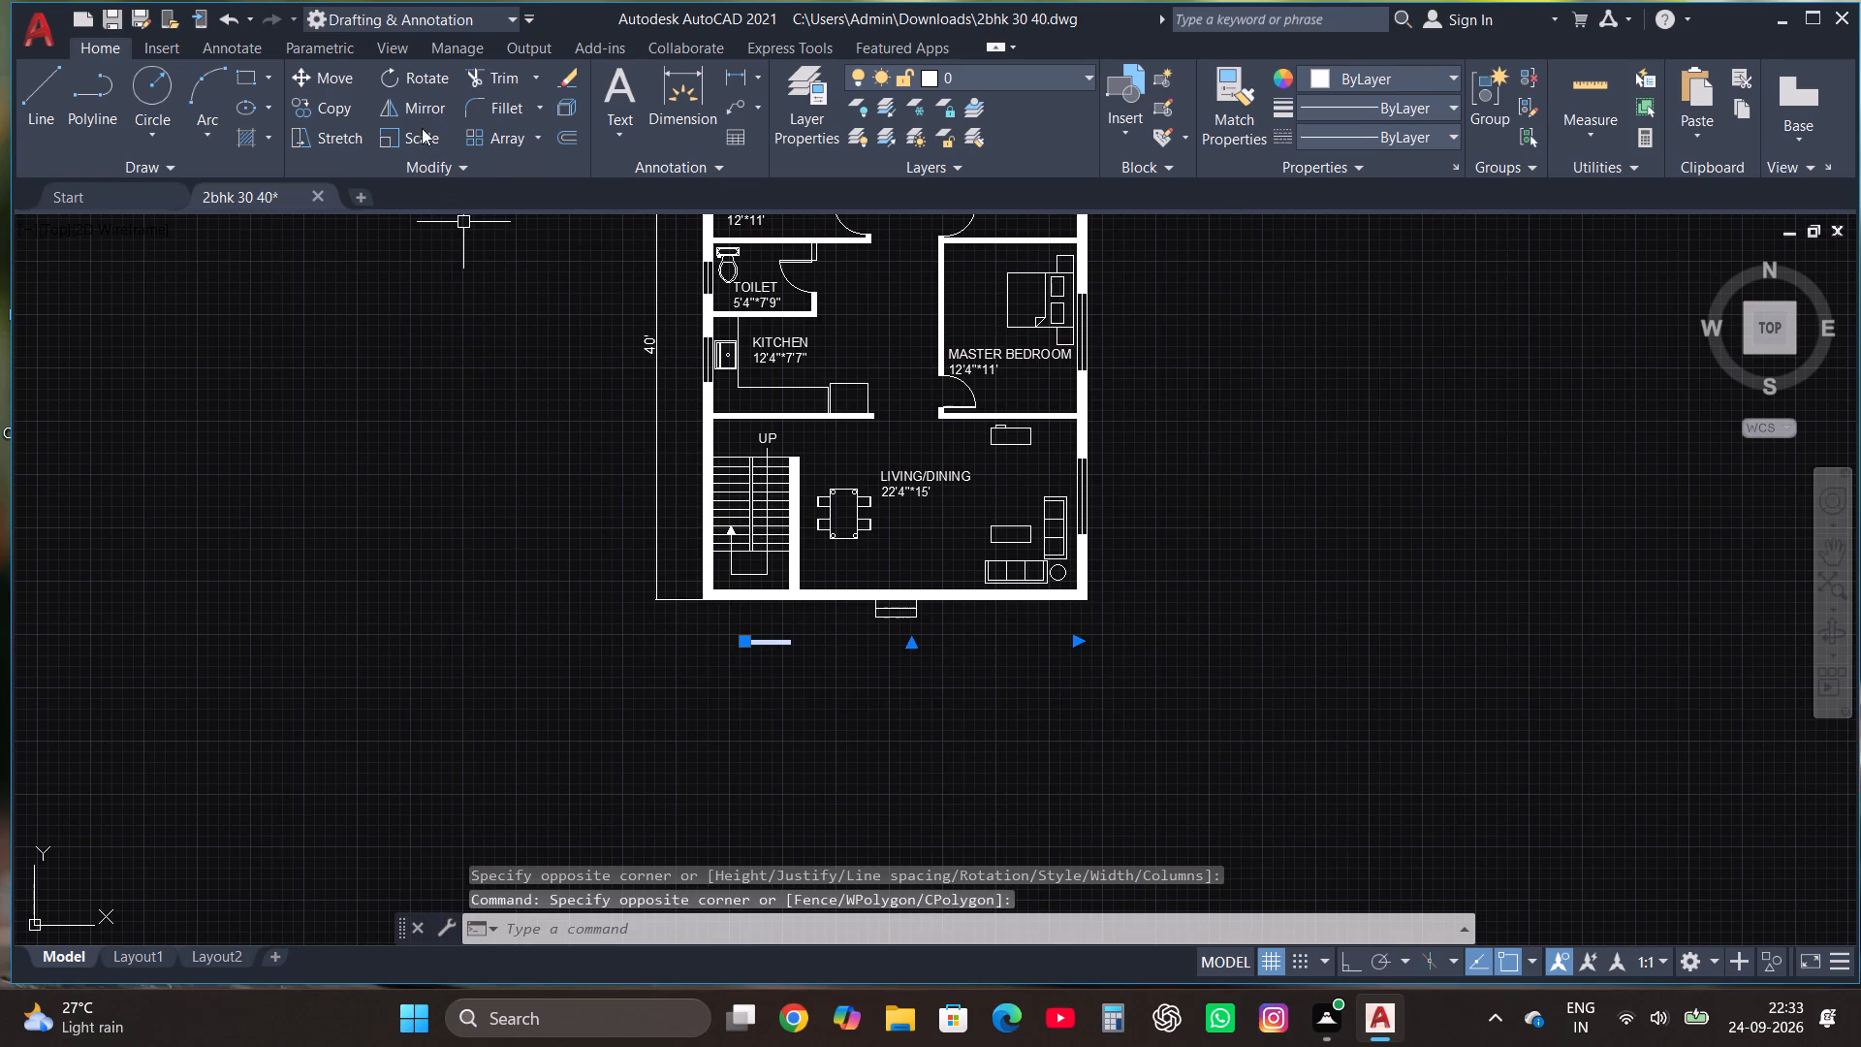
{"action": "left_click", "coordinate": [422, 128]}
{"action": "left_click", "coordinate": [755, 653]}
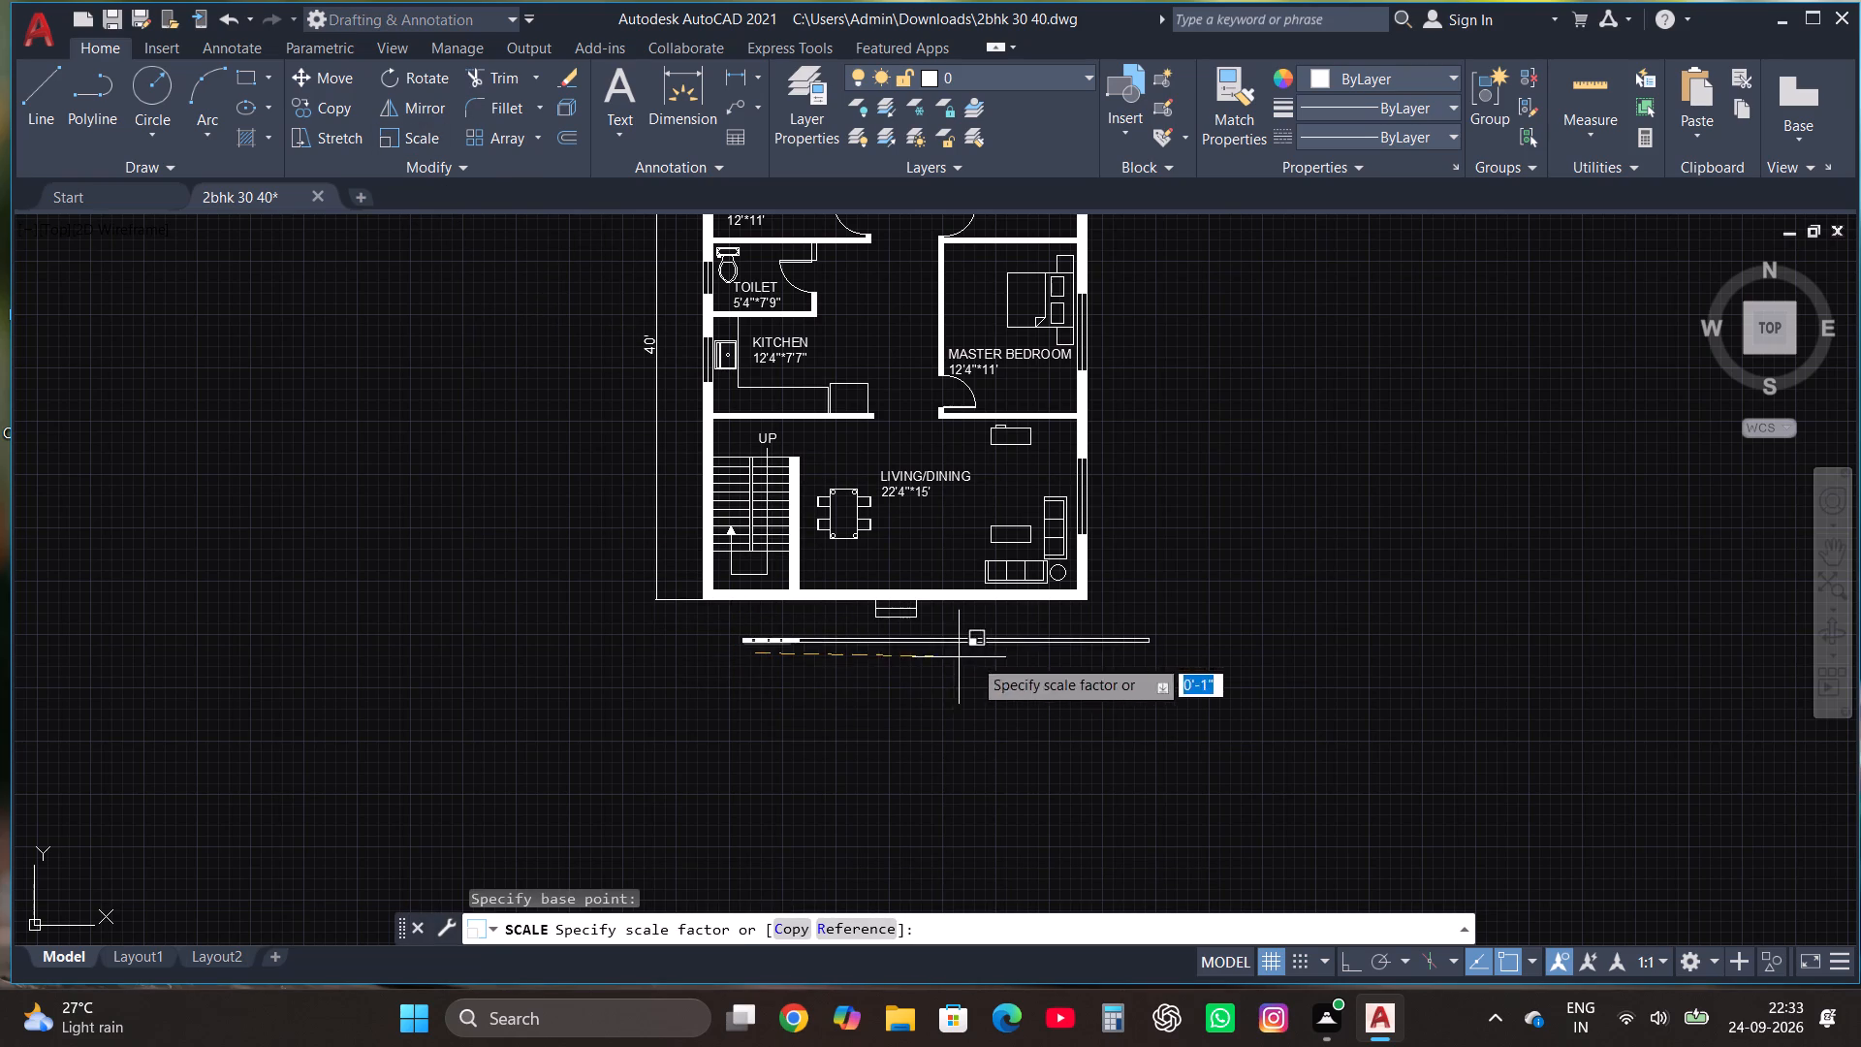
{"action": "left_click", "coordinate": [1452, 702]}
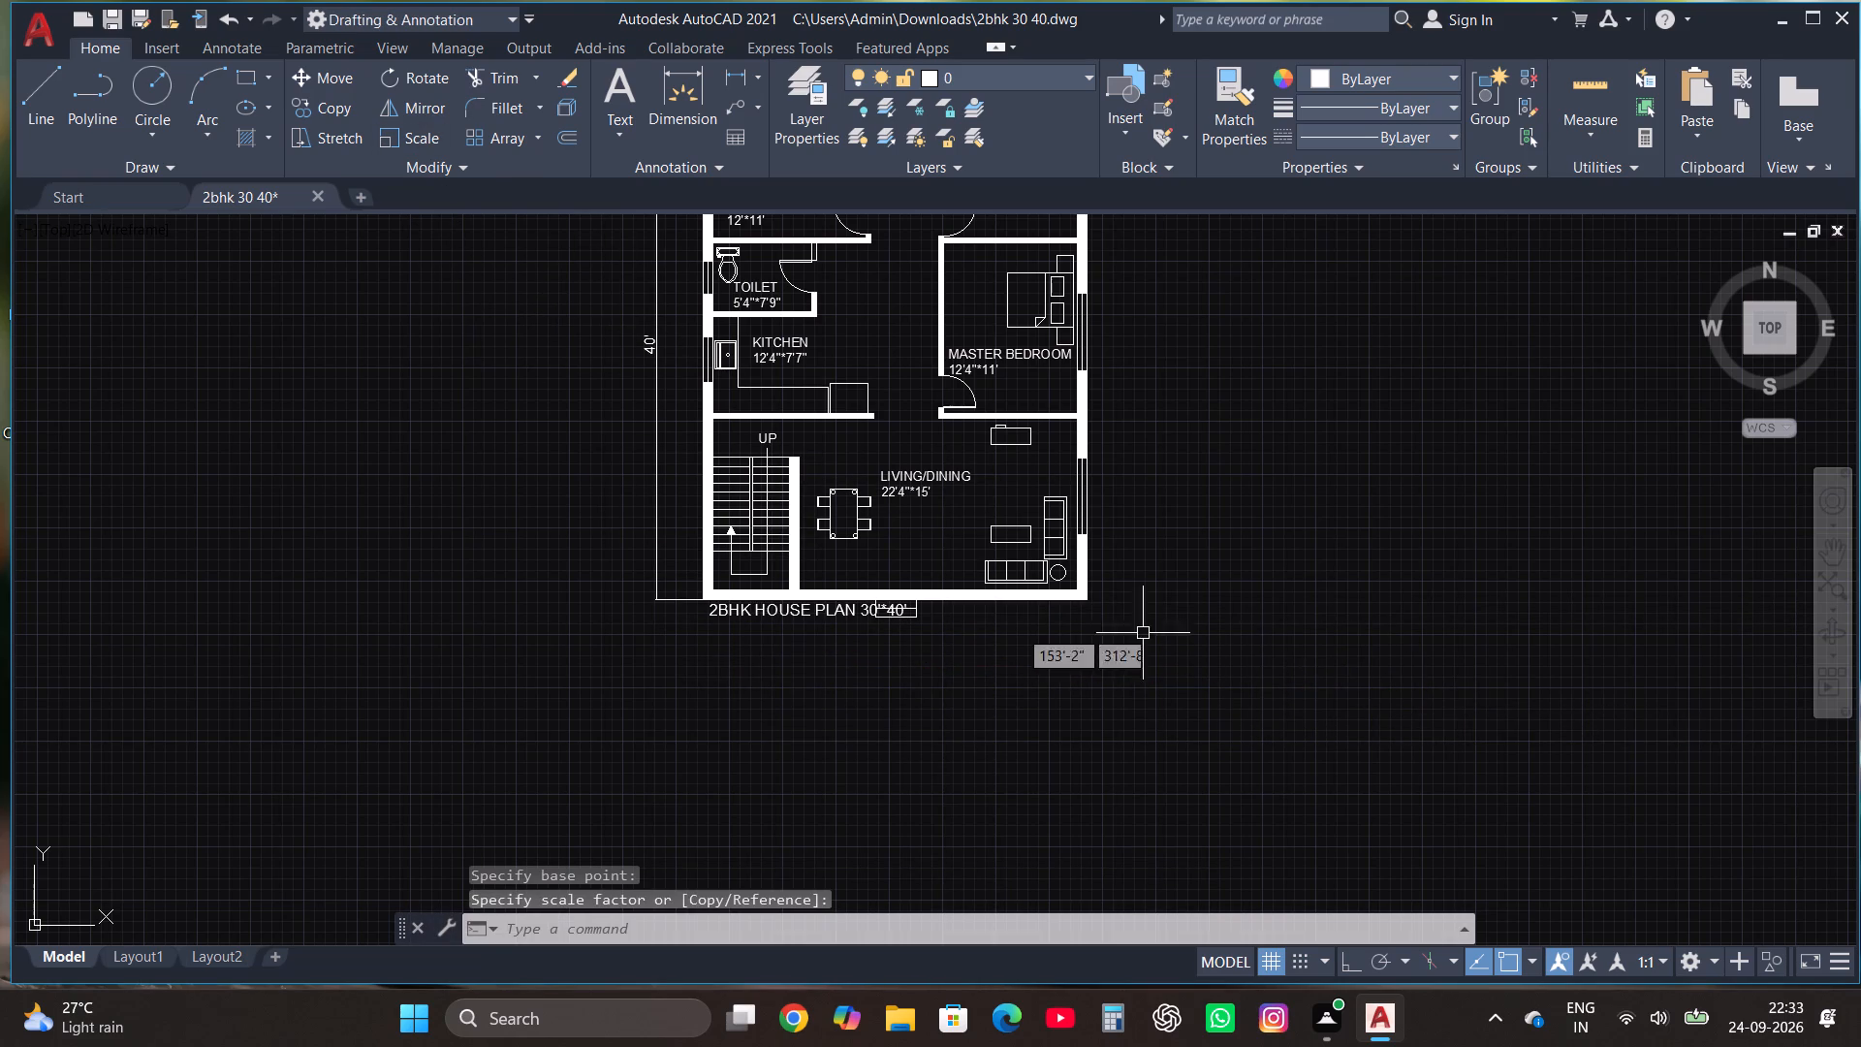
Move the title text clear of the bottom wall, placing it below the entrance steps.
{"action": "left_click", "coordinate": [817, 620]}
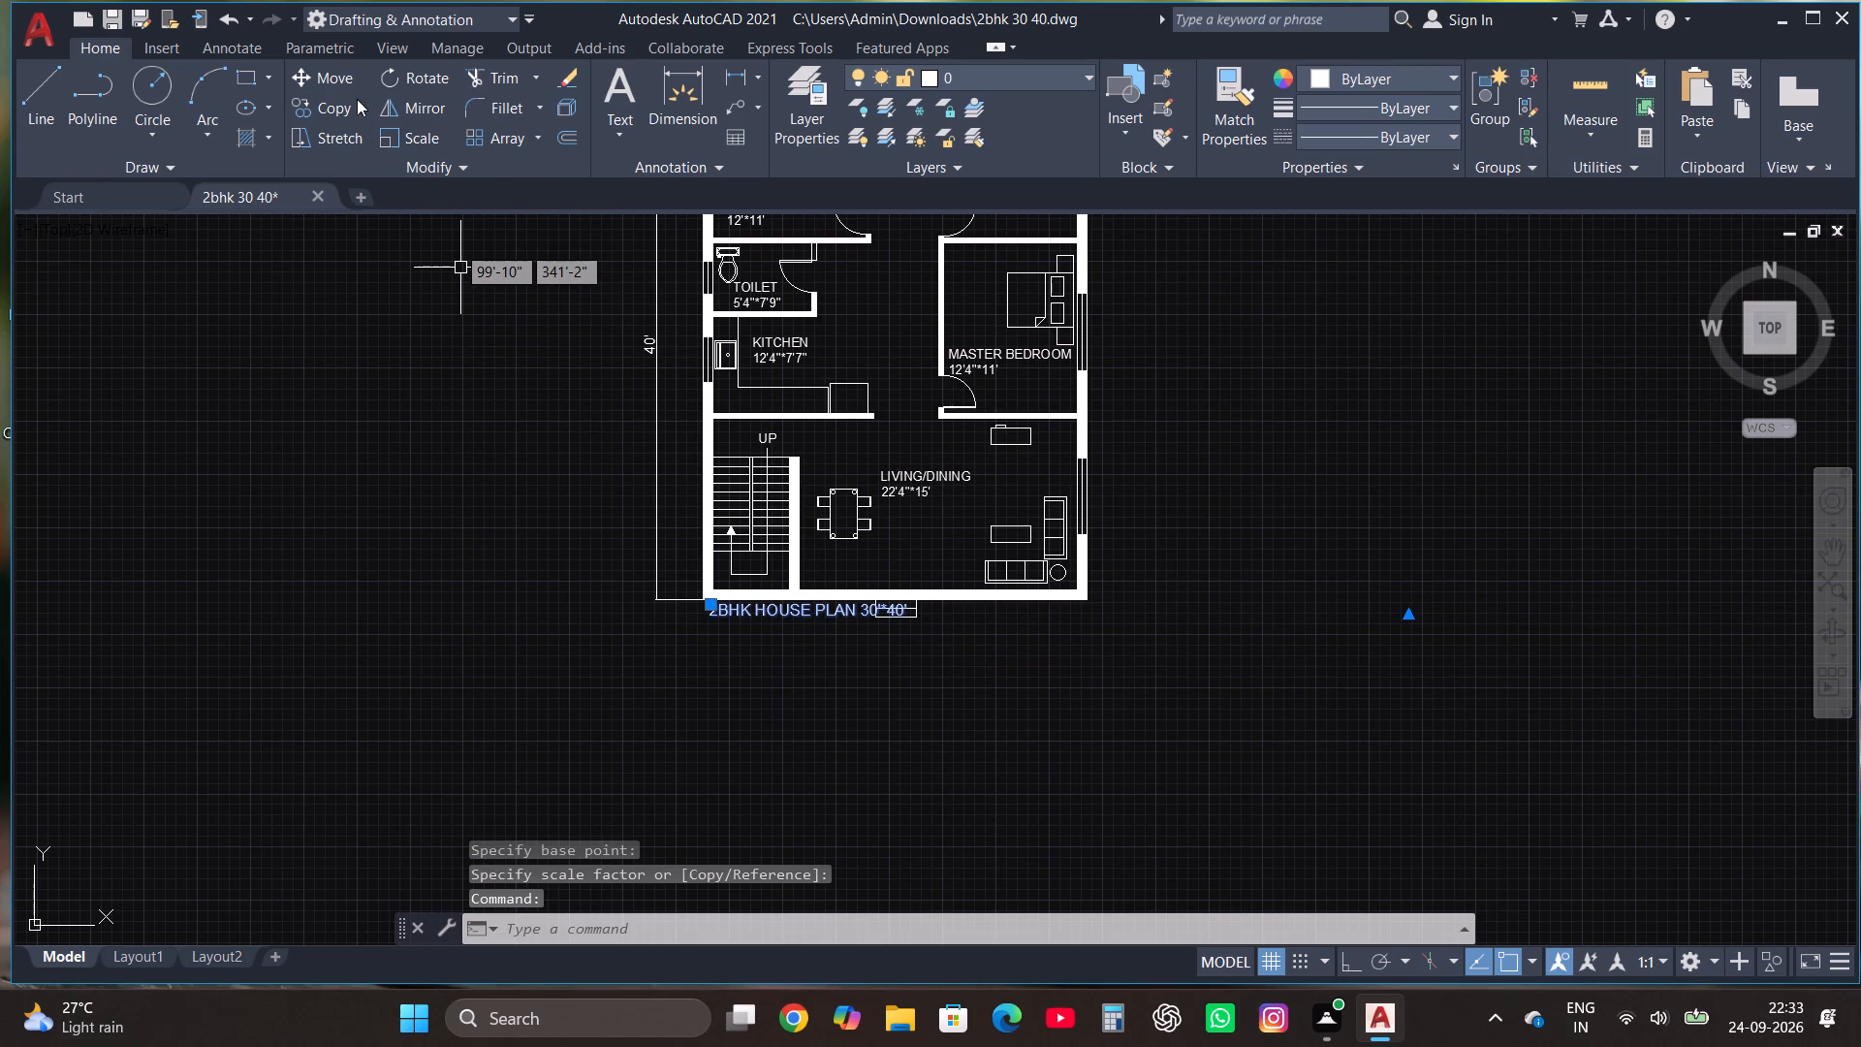
{"action": "left_click", "coordinate": [332, 87]}
{"action": "left_click", "coordinate": [782, 618]}
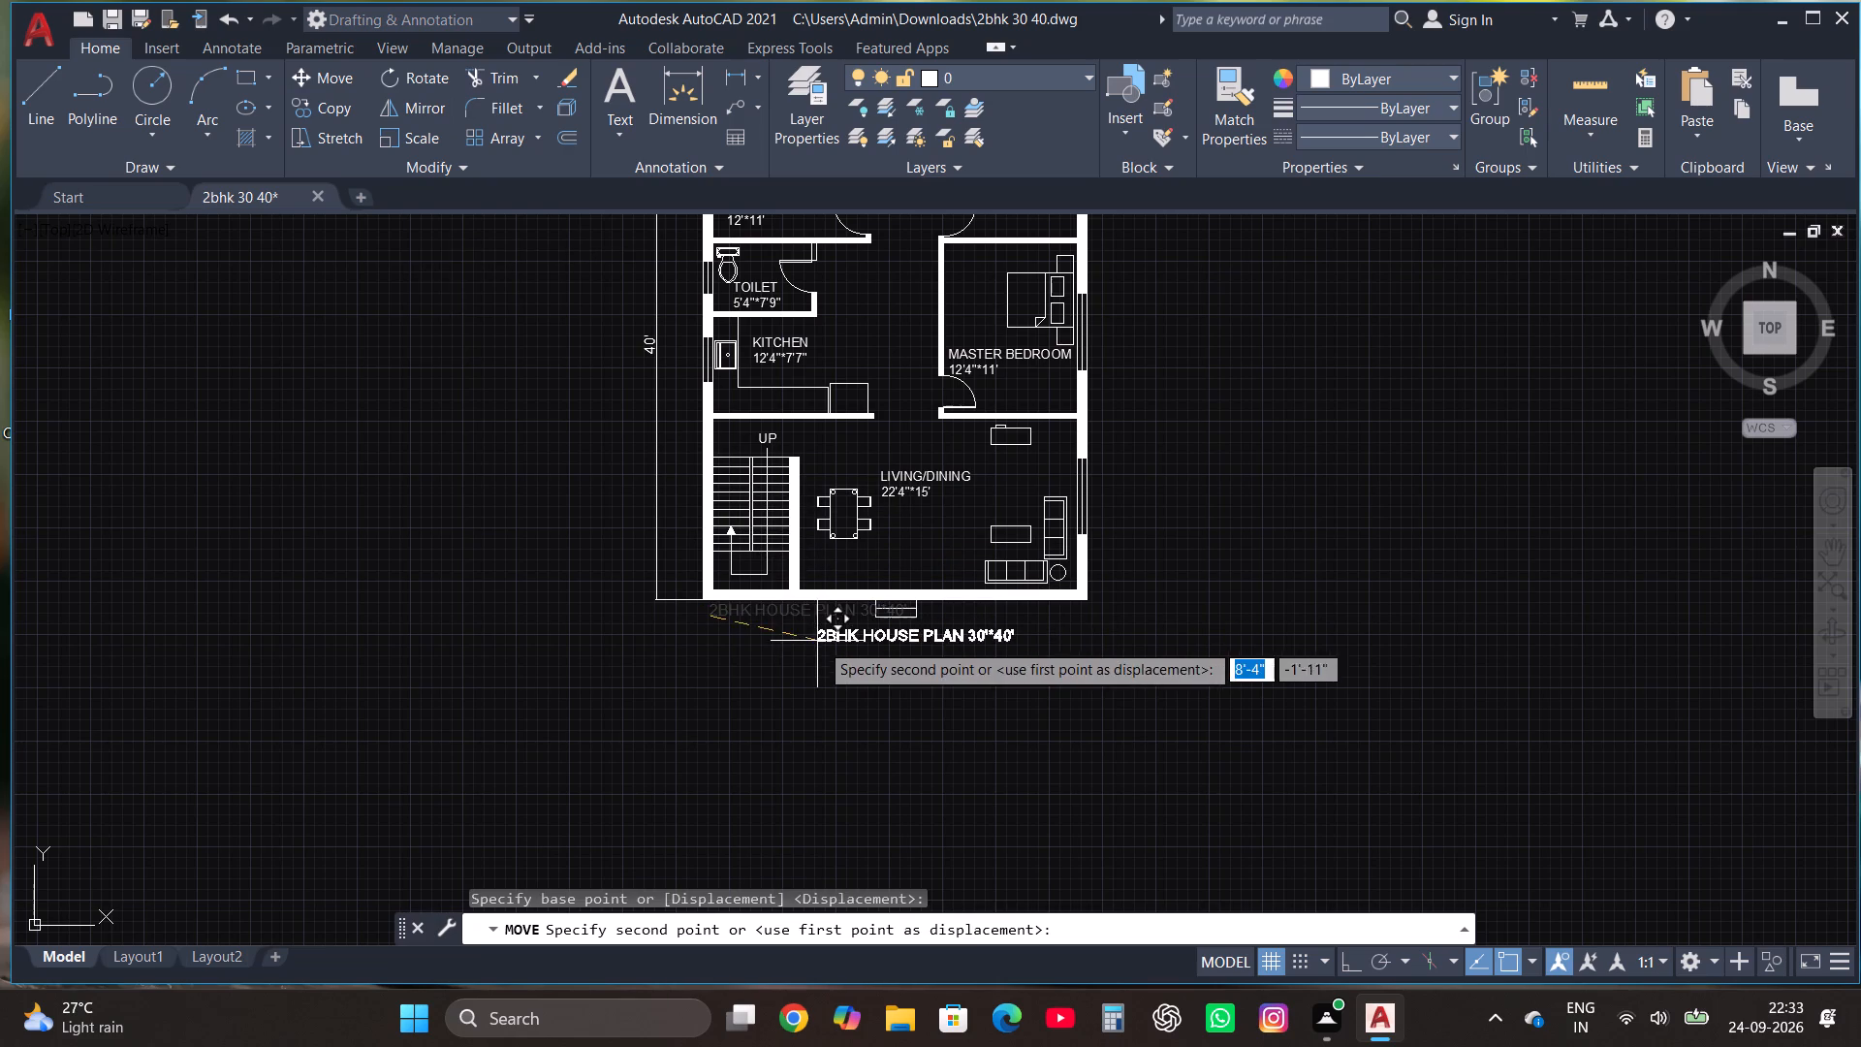
{"action": "left_click", "coordinate": [795, 674]}
Scale the title text up slightly again so it is larger than the room labels.
{"action": "left_click", "coordinate": [816, 675]}
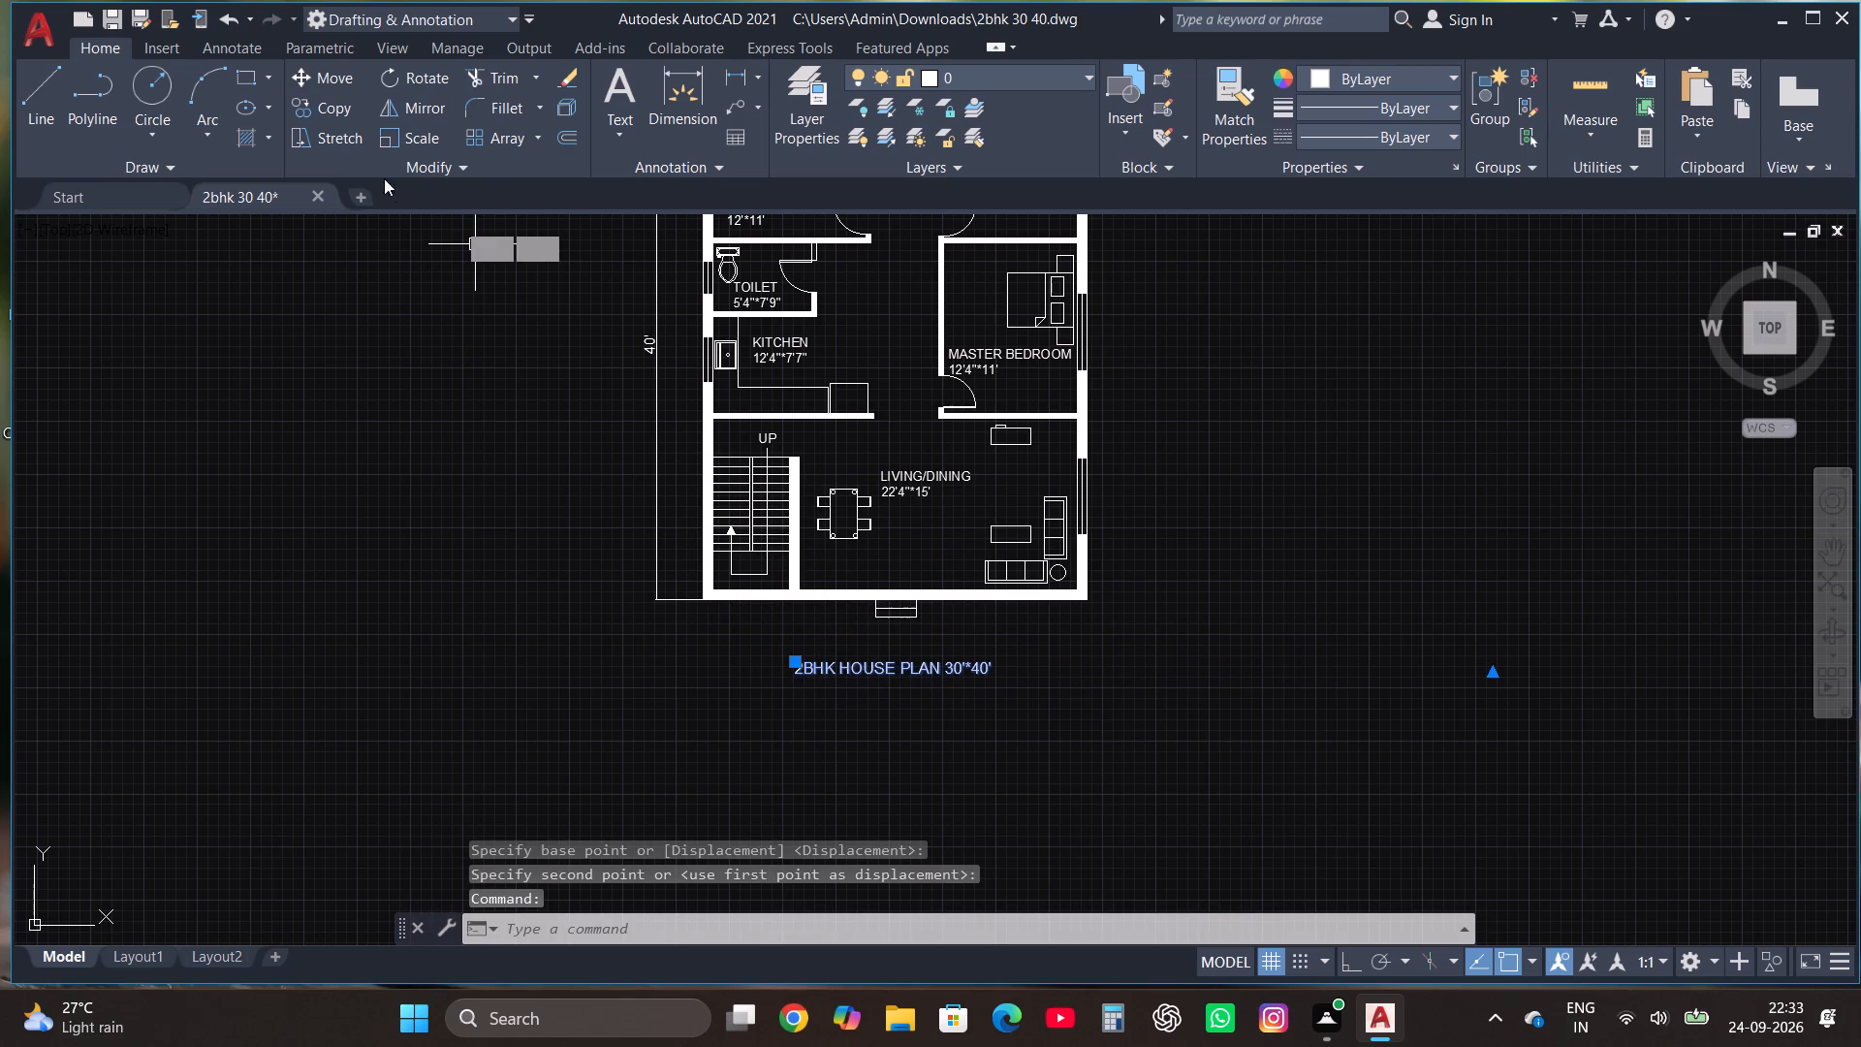
{"action": "left_click", "coordinate": [410, 138]}
{"action": "left_click", "coordinate": [829, 674]}
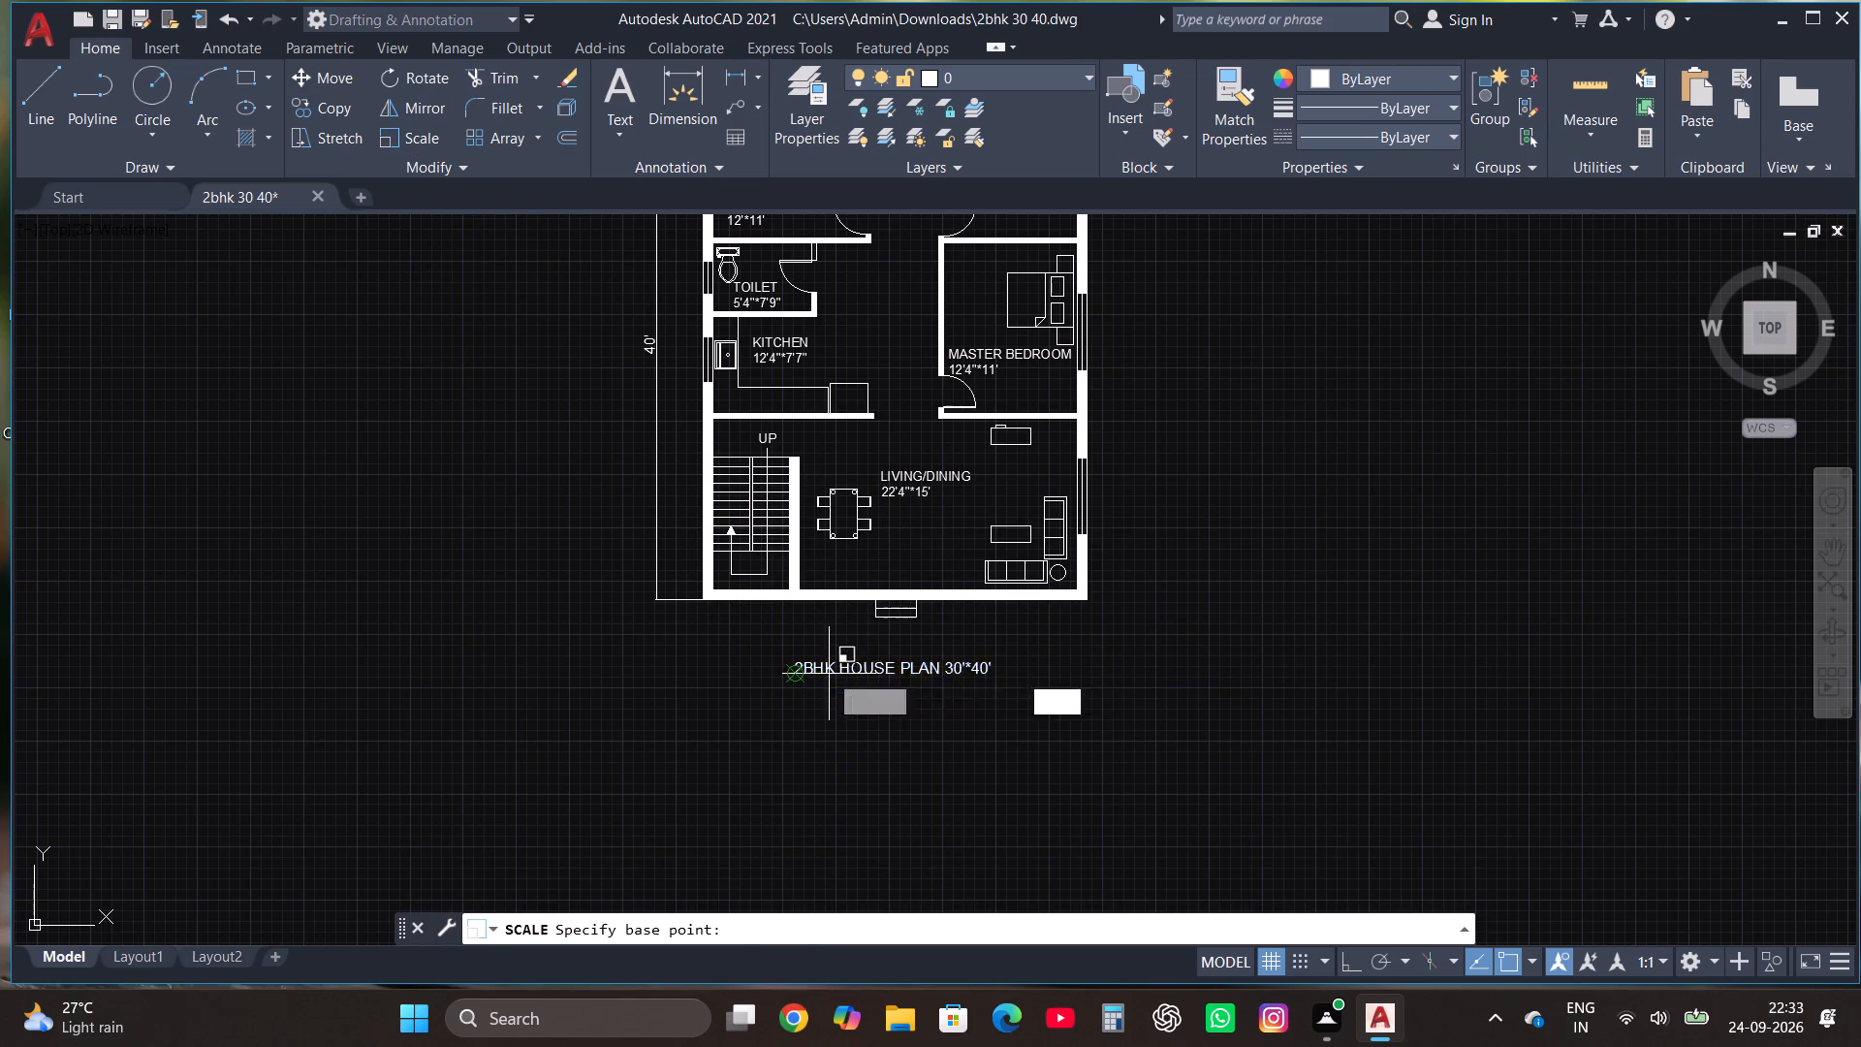
{"action": "left_click", "coordinate": [1624, 678]}
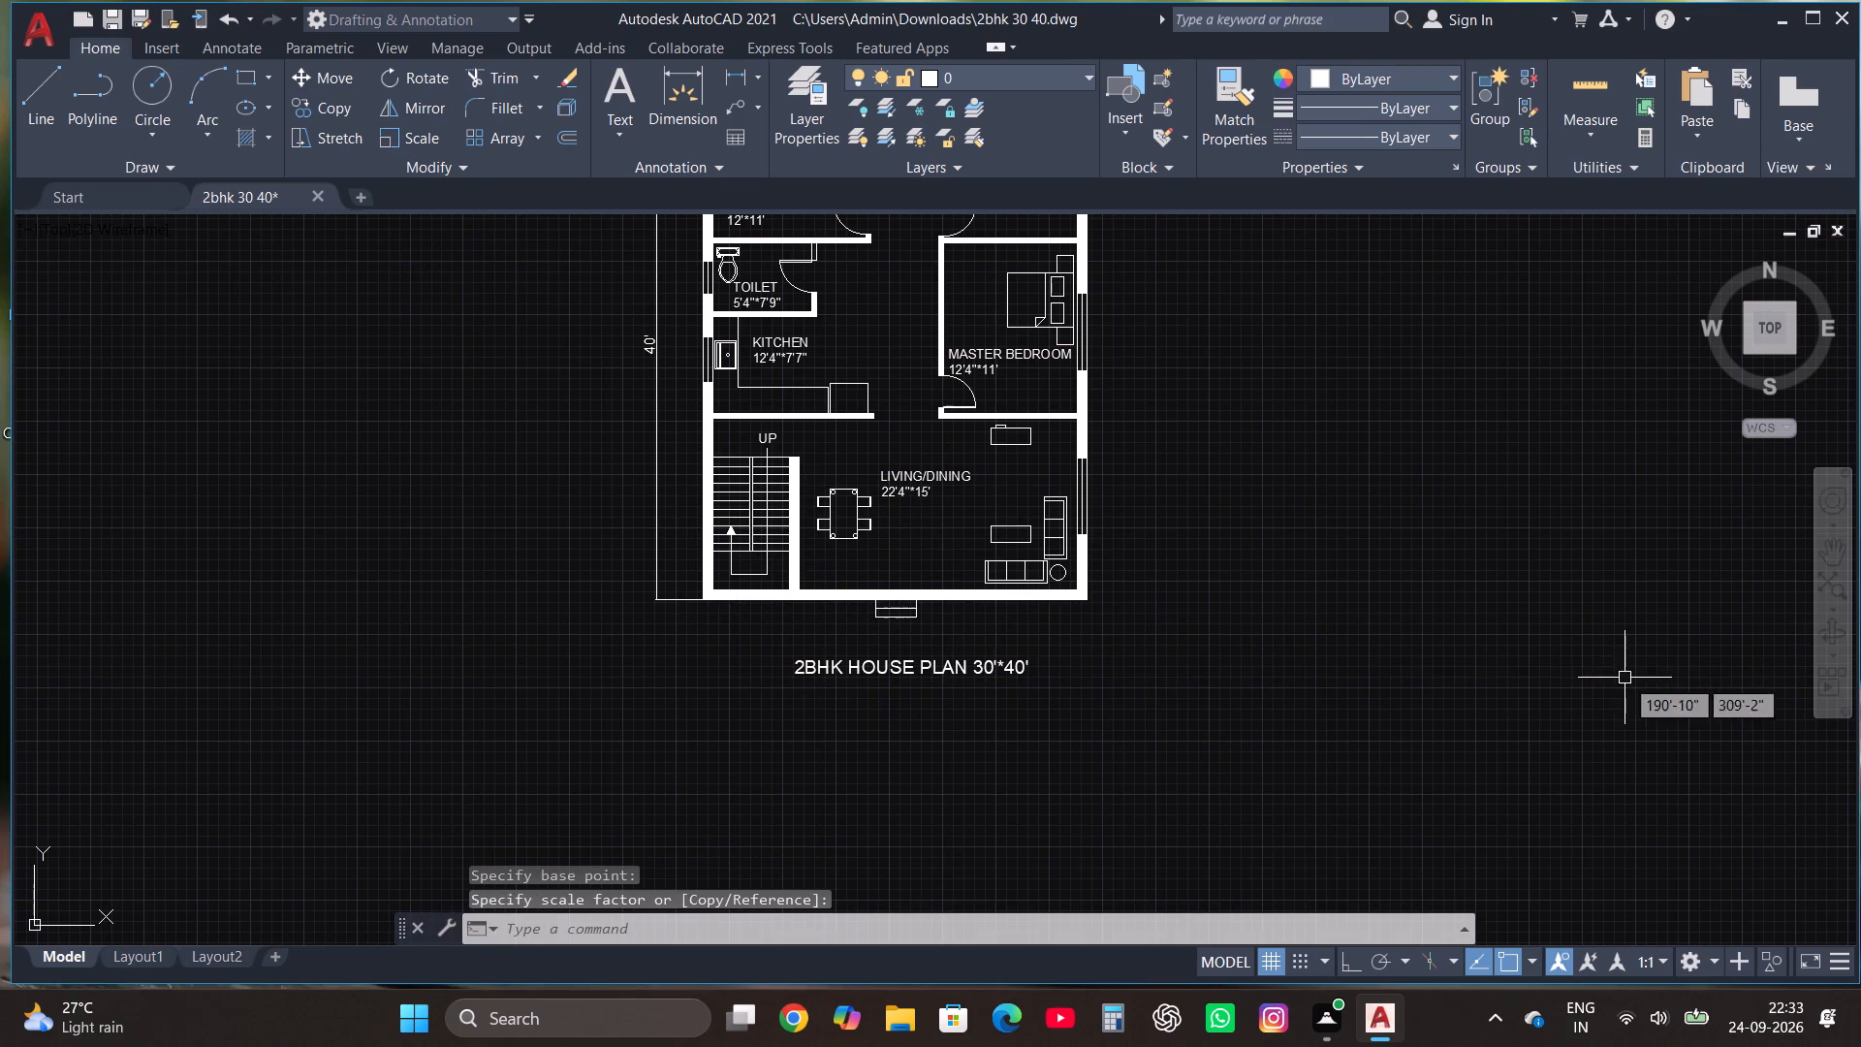
Save the finished drawing under its existing file name.
{"action": "scroll", "coordinate": [878, 748], "scroll_direction": "down", "scroll_amount": 2}
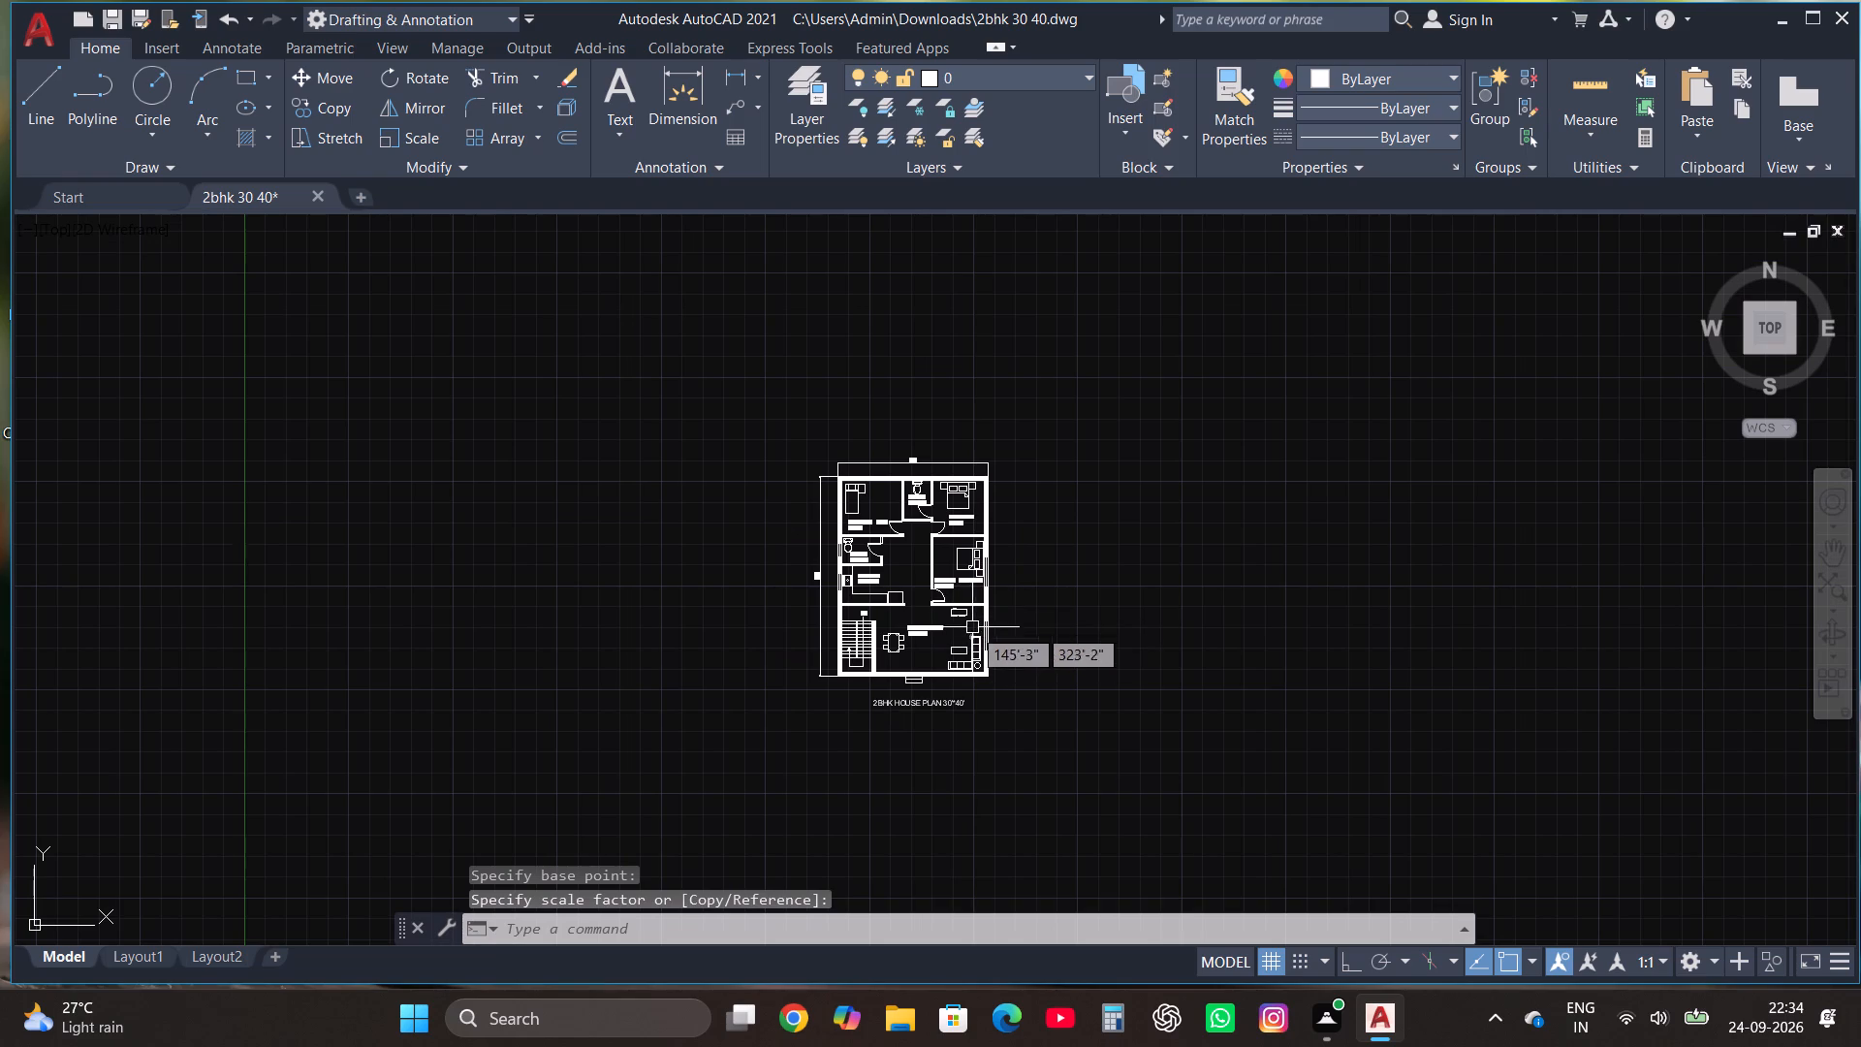
{"action": "scroll", "coordinate": [939, 577], "scroll_direction": "up", "scroll_amount": 2}
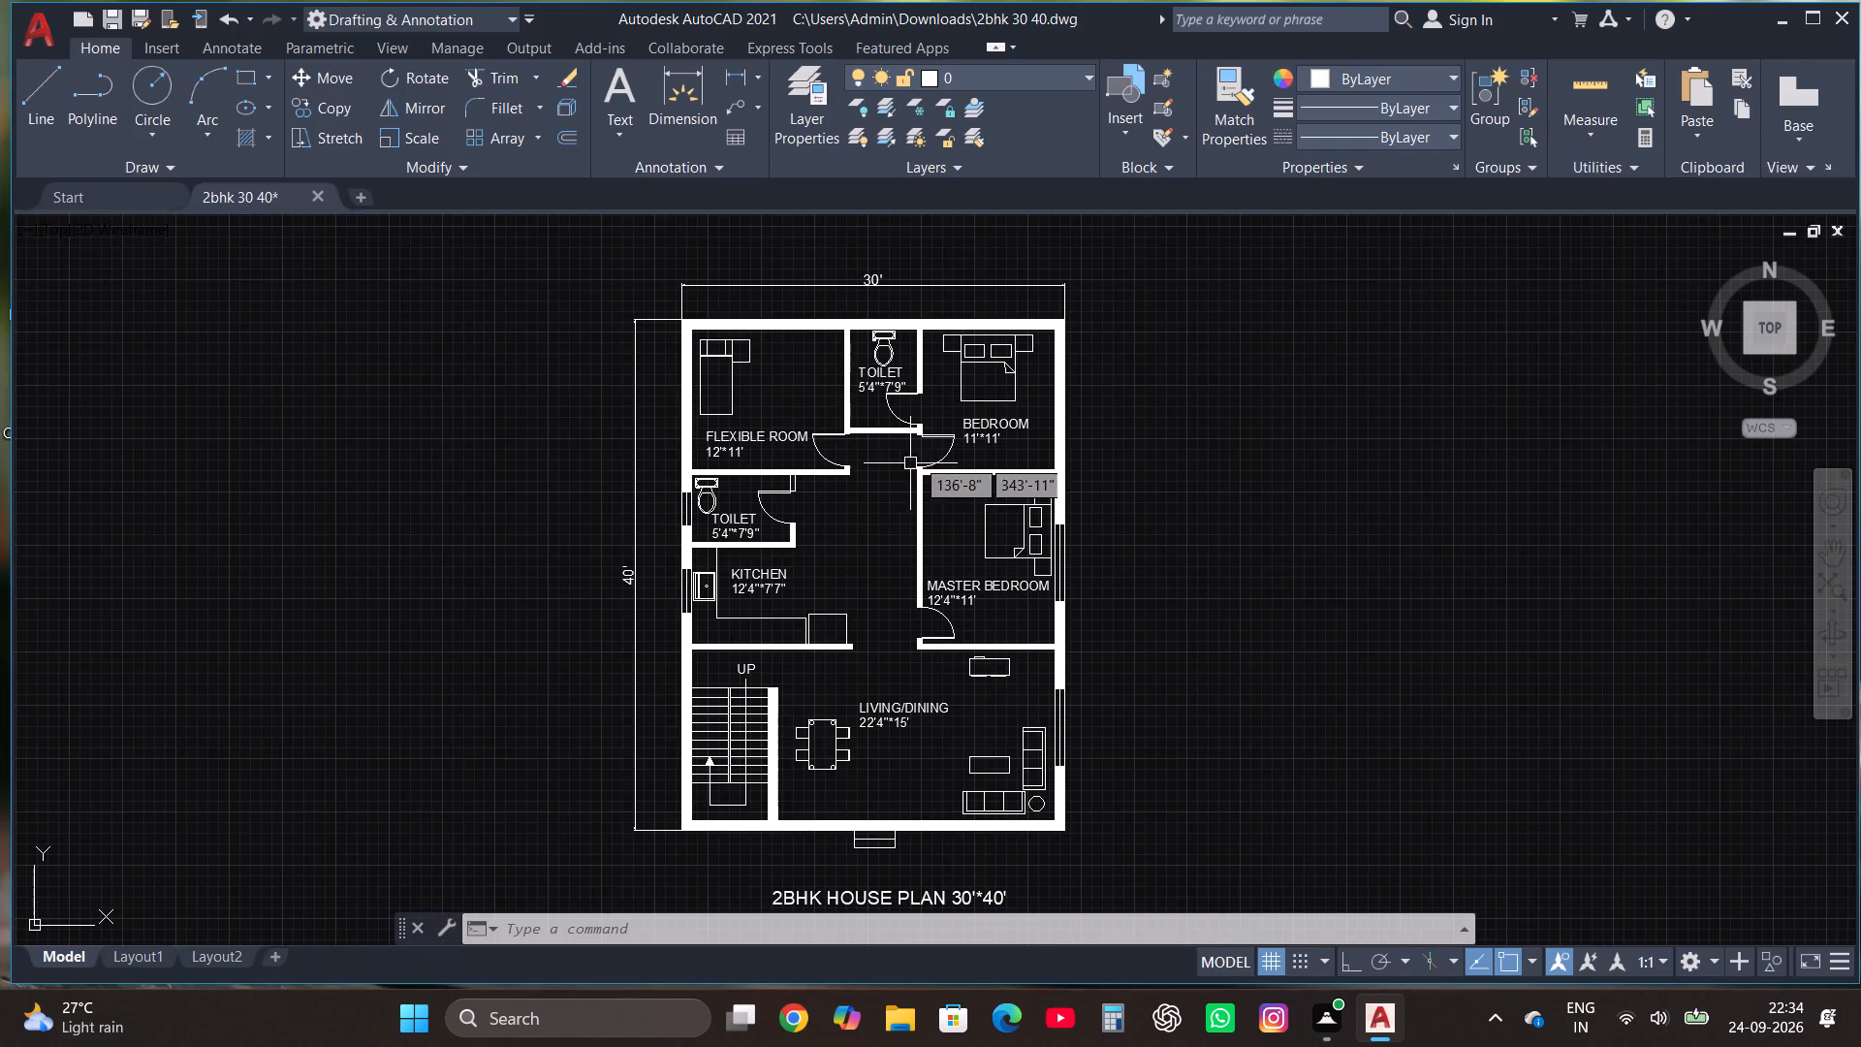
{"action": "scroll", "coordinate": [932, 448], "scroll_direction": "down", "scroll_amount": 1}
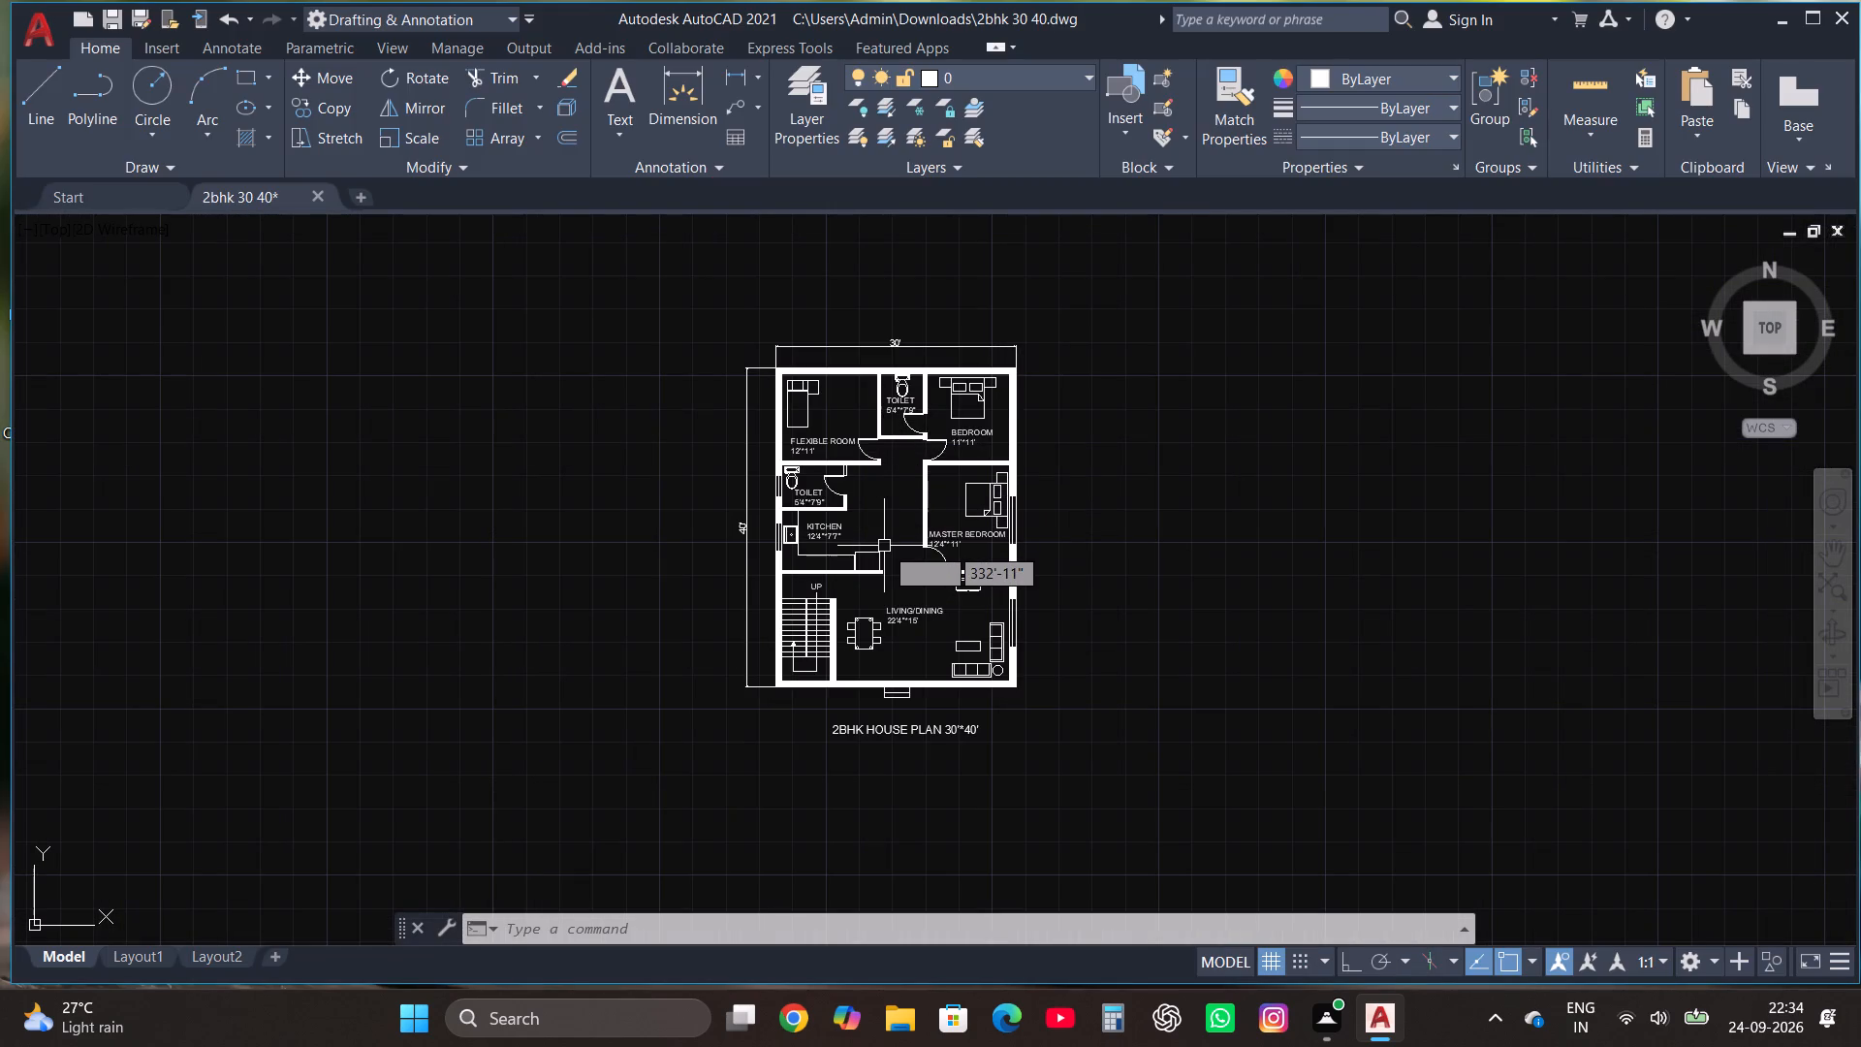
{"action": "scroll", "coordinate": [884, 546], "scroll_direction": "up", "scroll_amount": 1}
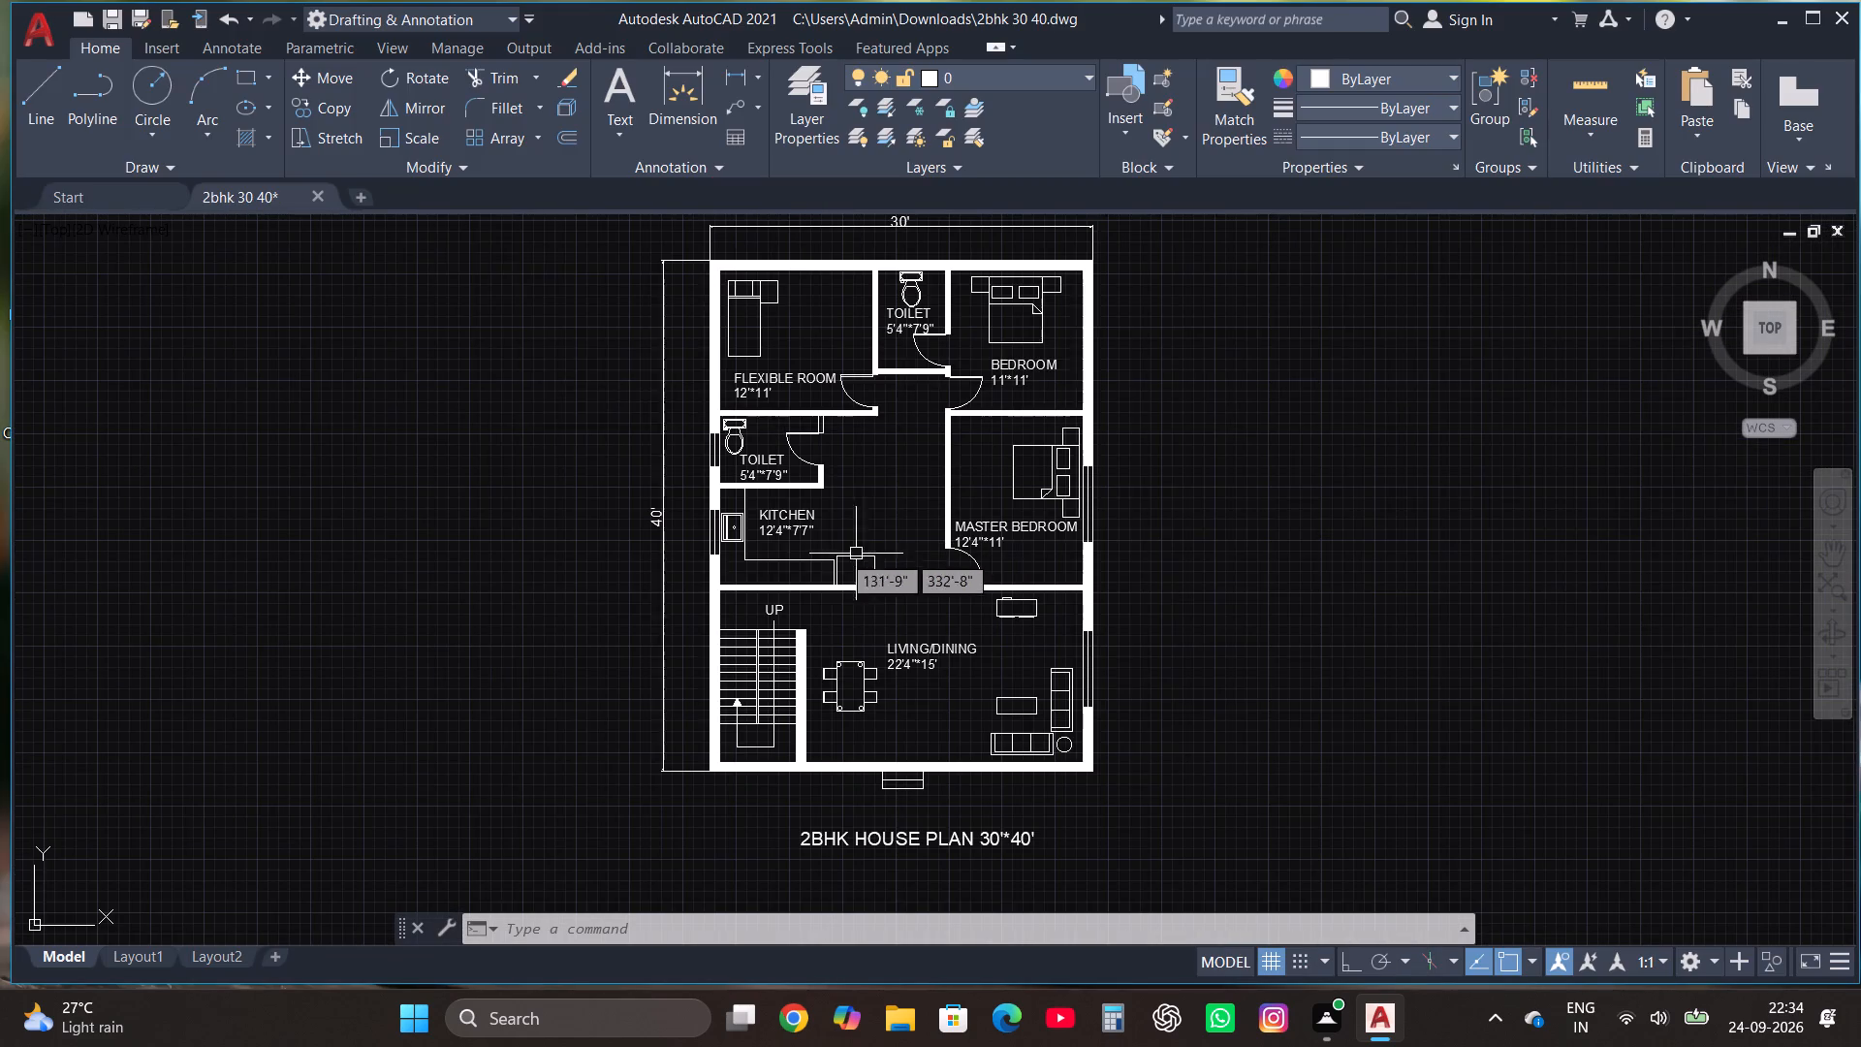
{"action": "left_click", "coordinate": [39, 38]}
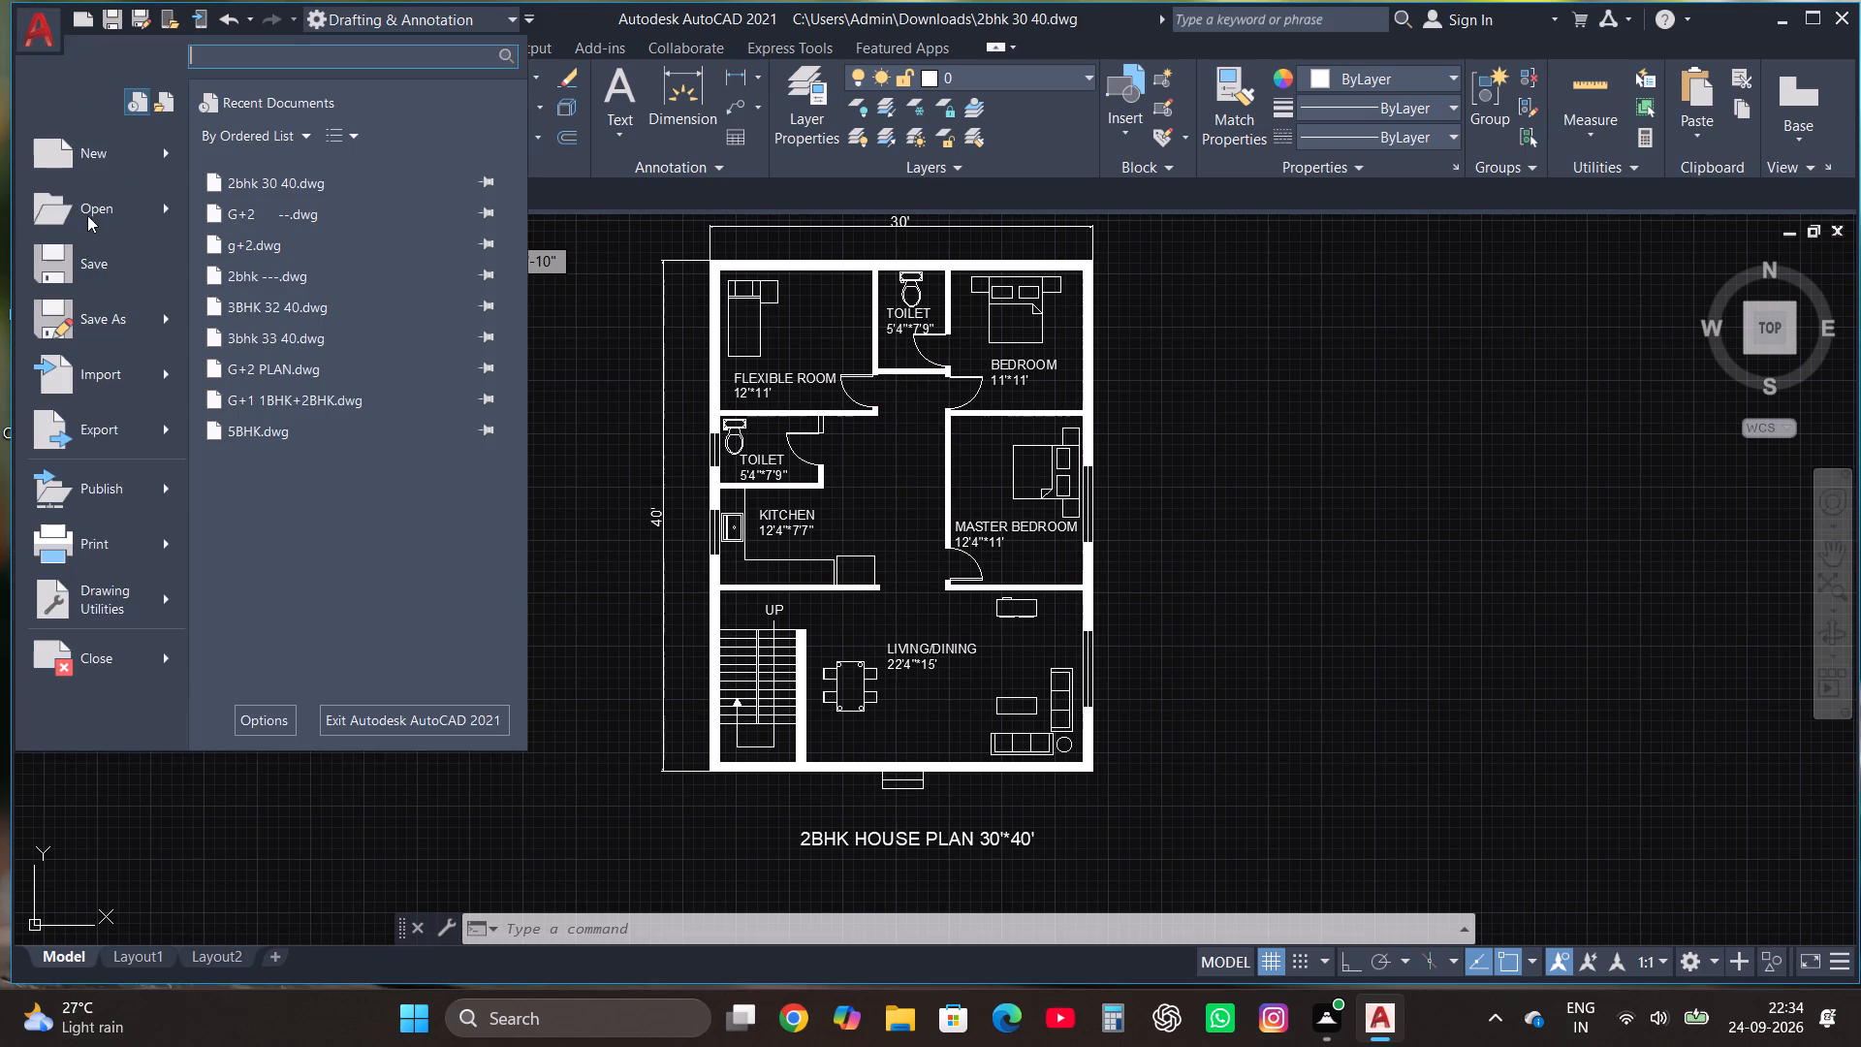
{"action": "left_click", "coordinate": [93, 254]}
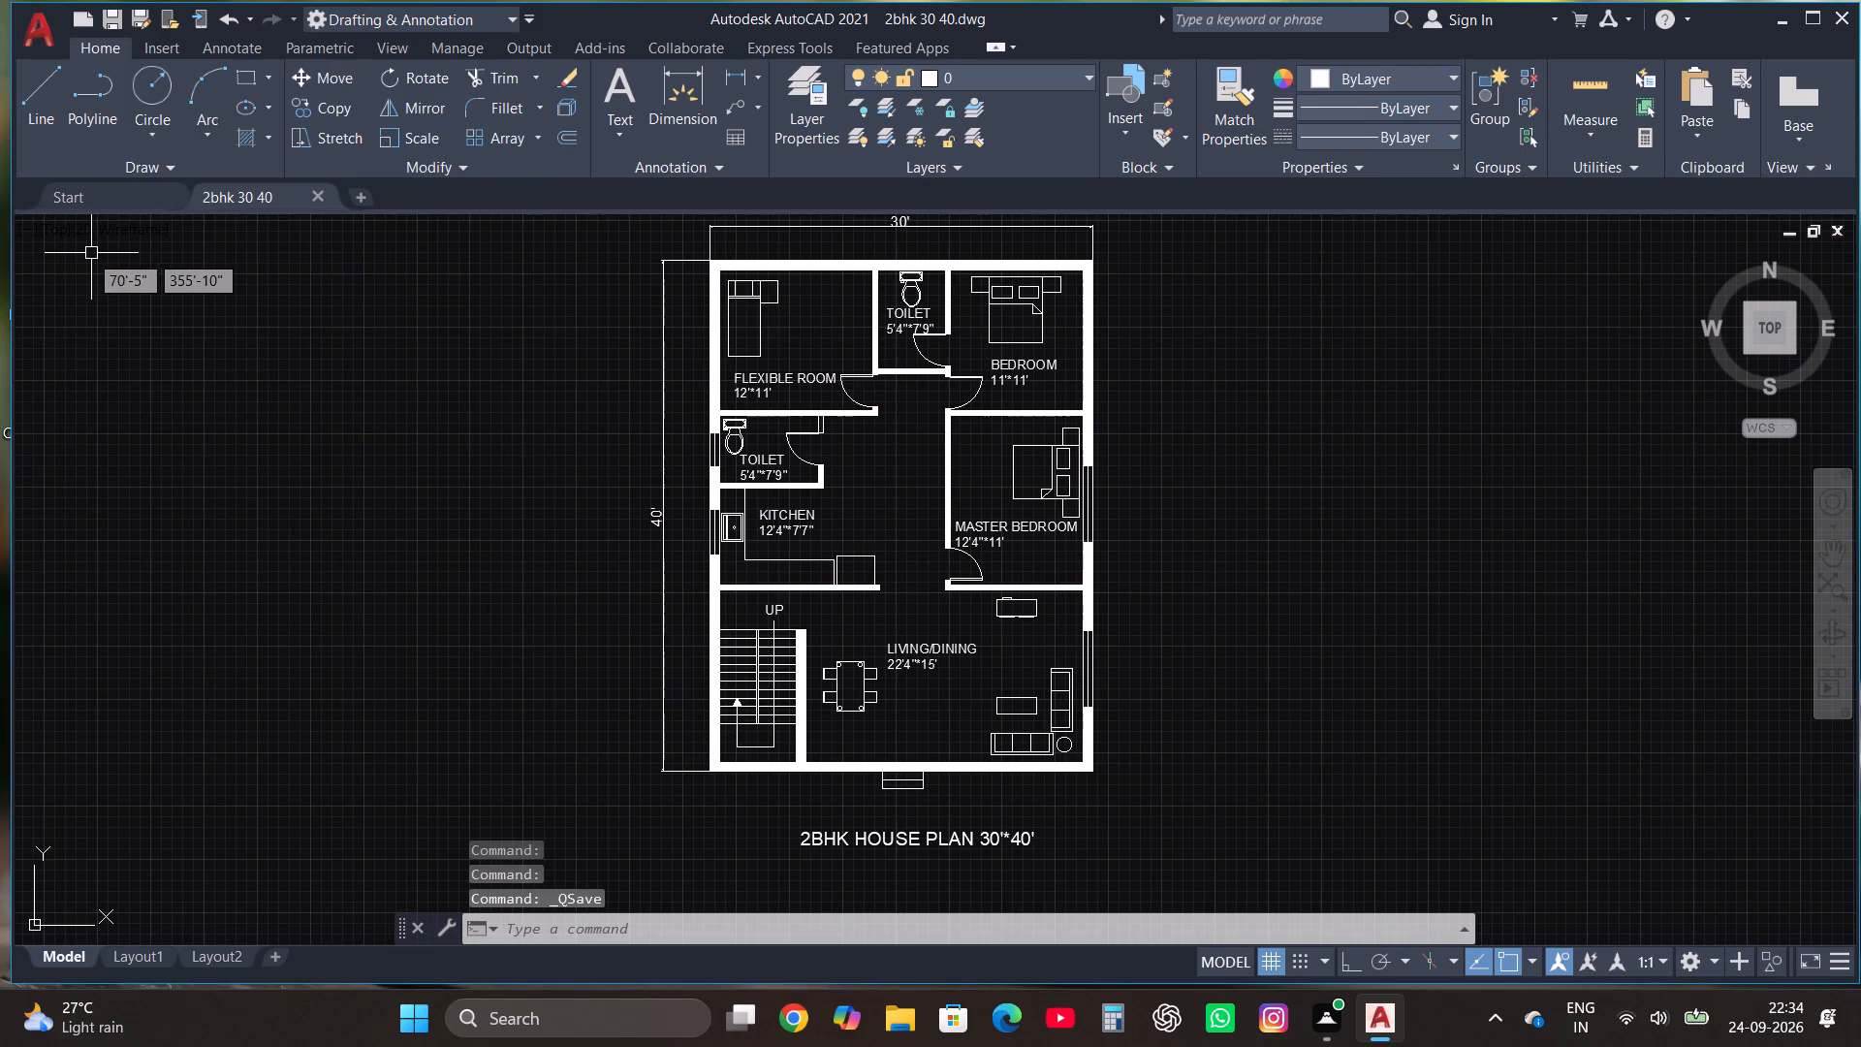
Open the plot settings for the model drawing.
{"action": "left_click", "coordinate": [47, 33]}
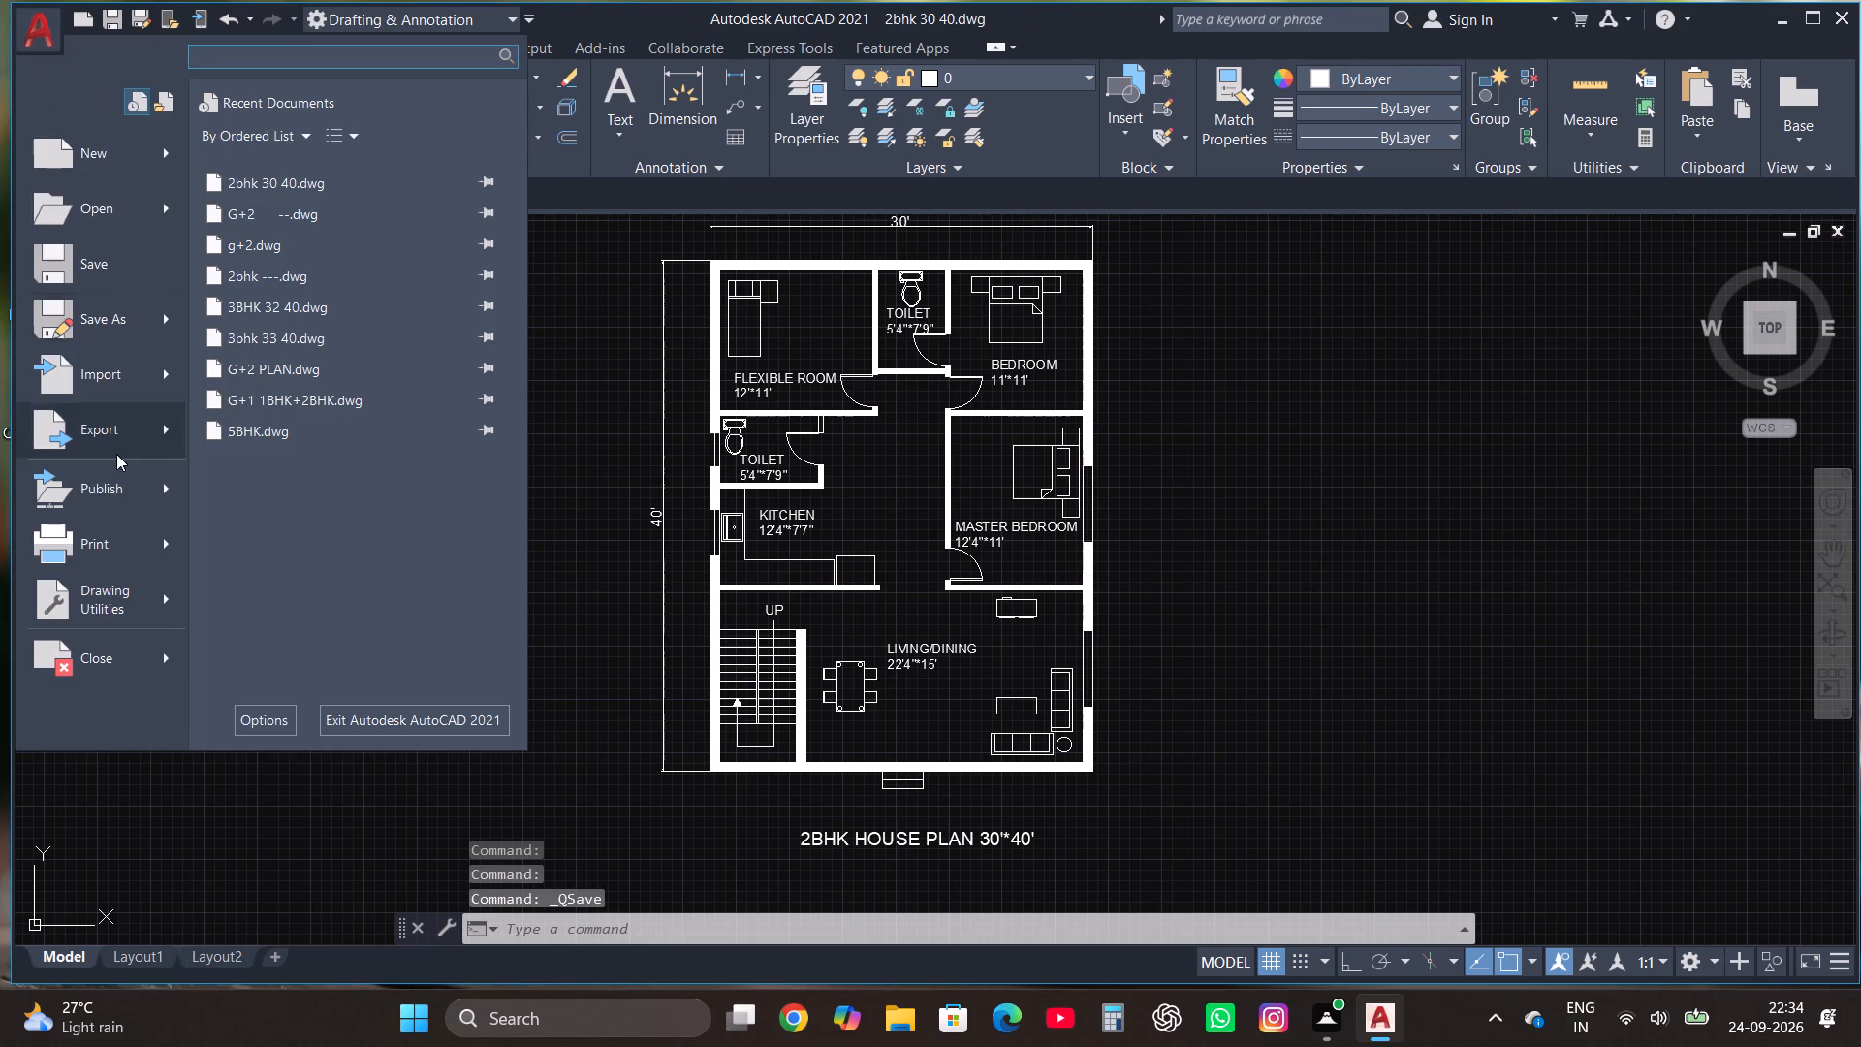
{"action": "left_click", "coordinate": [110, 548]}
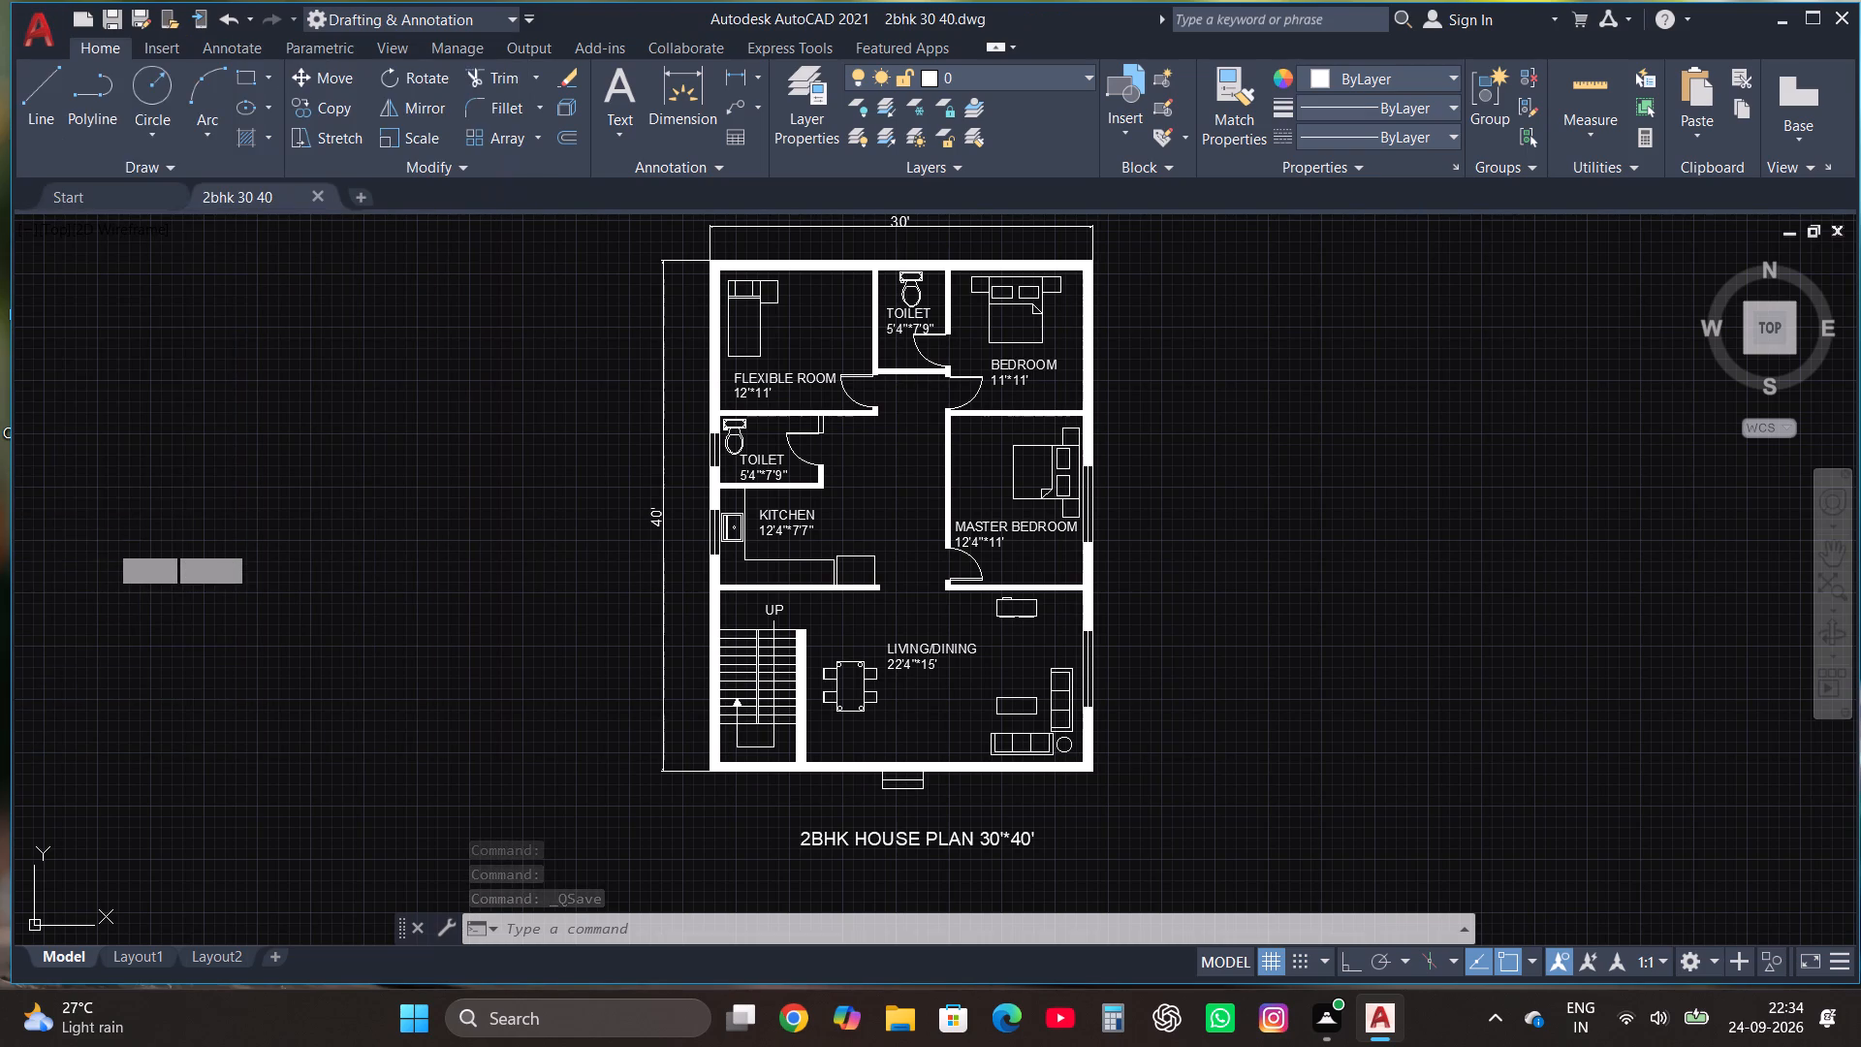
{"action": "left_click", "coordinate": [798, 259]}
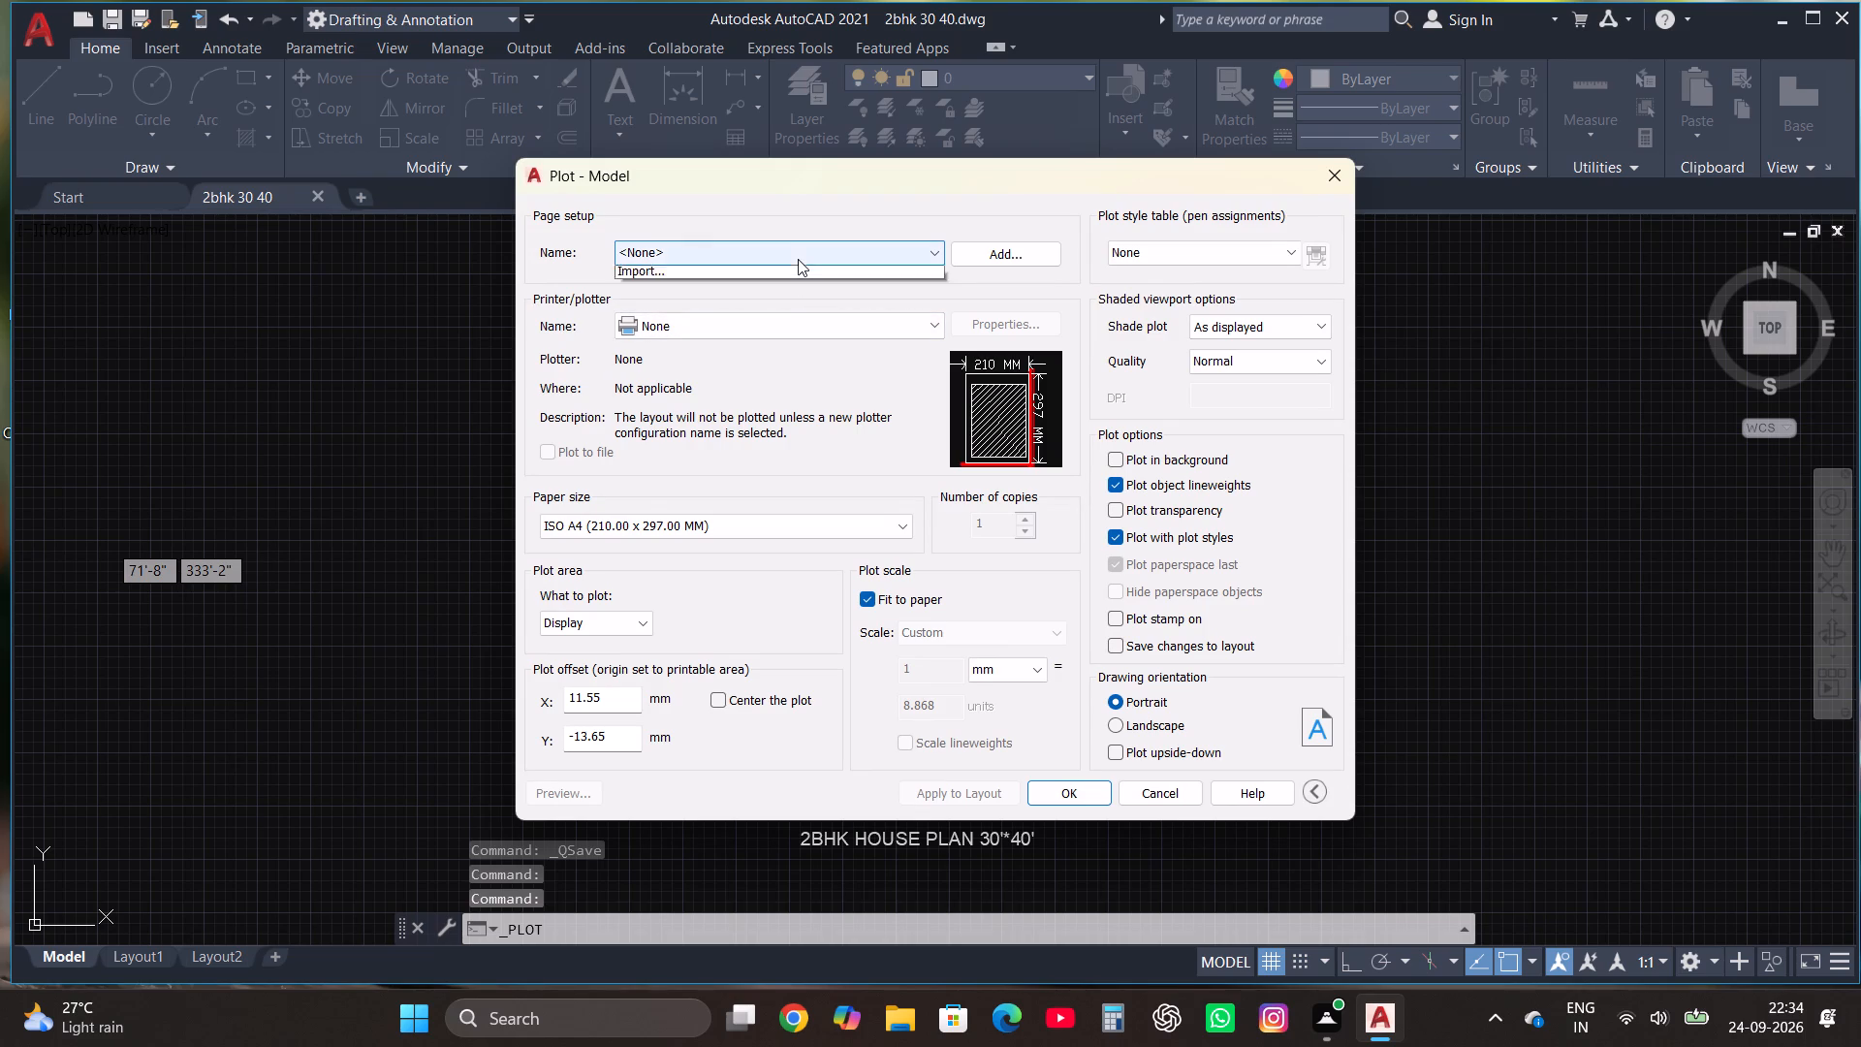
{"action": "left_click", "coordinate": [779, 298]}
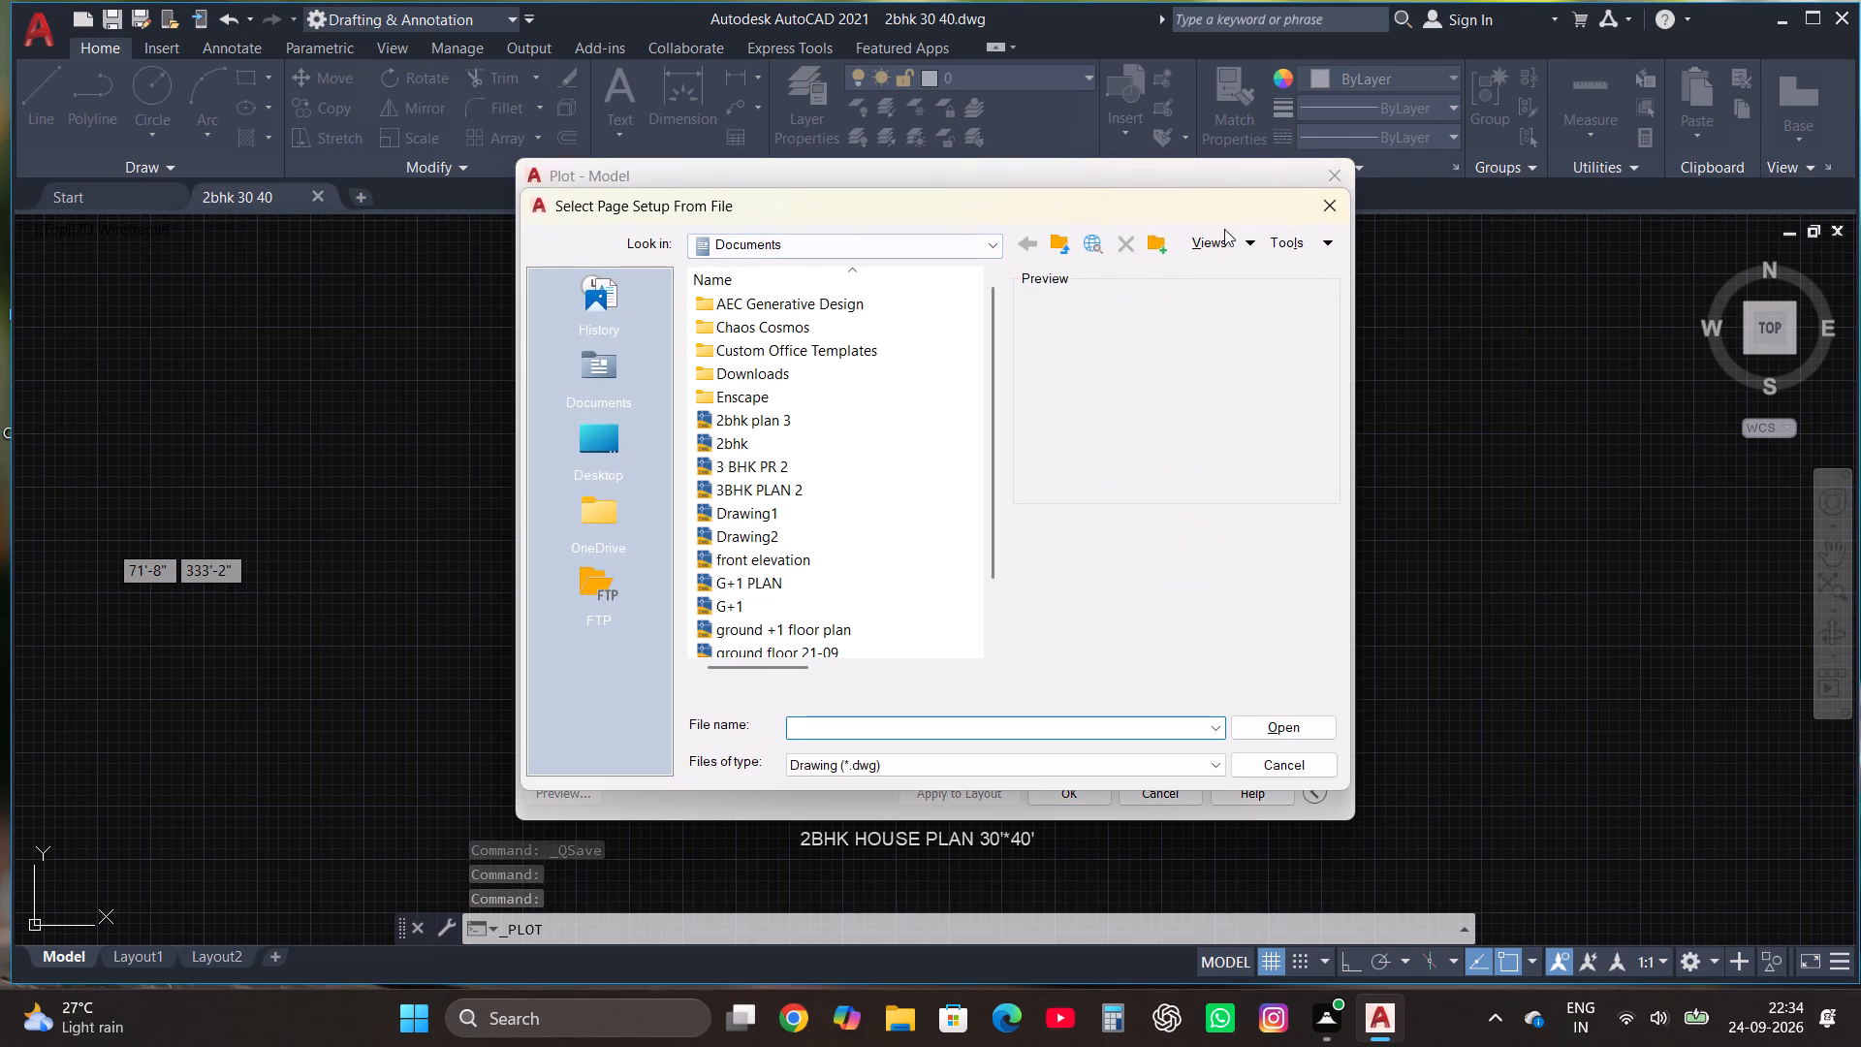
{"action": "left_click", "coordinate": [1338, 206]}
Load the previous plot's page setup, choose the AutoCAD PDF (General Documentation).pc3 plotter, and apply the settings to the layout.
{"action": "left_click", "coordinate": [651, 249]}
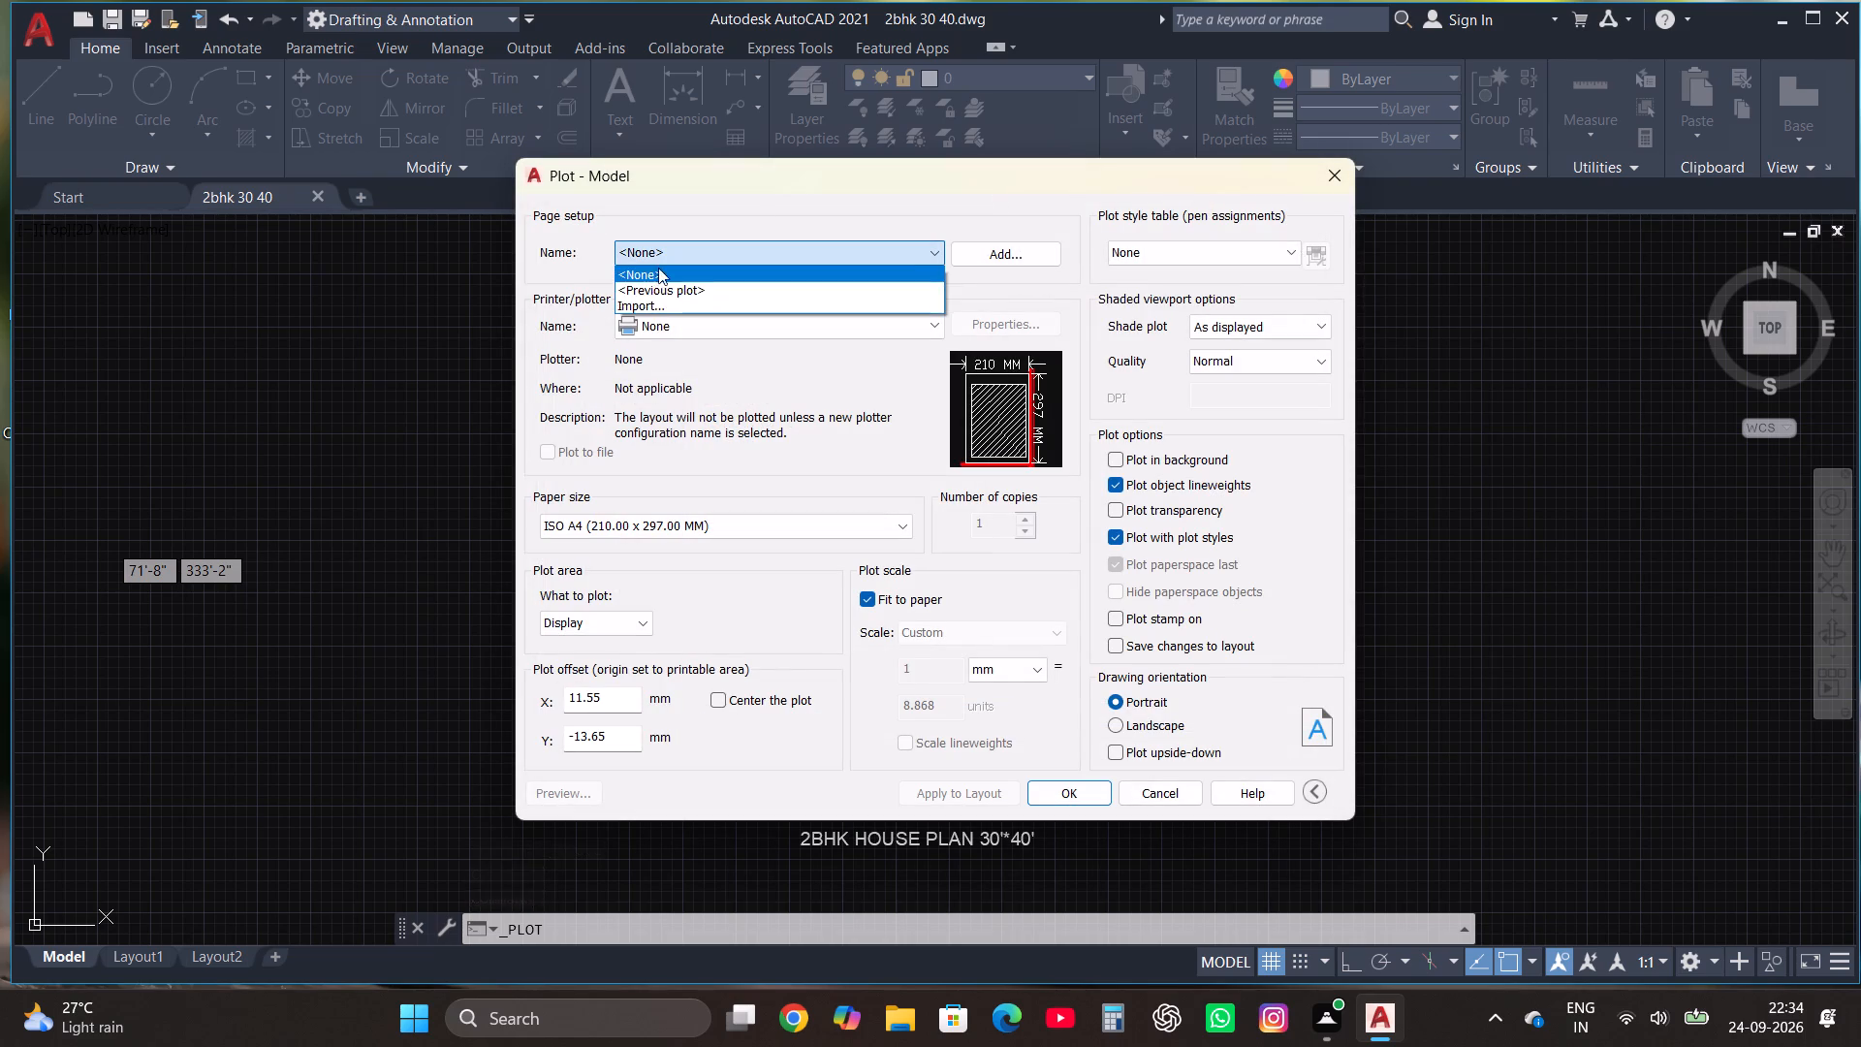
{"action": "left_click", "coordinate": [662, 285]}
{"action": "left_click", "coordinate": [677, 332]}
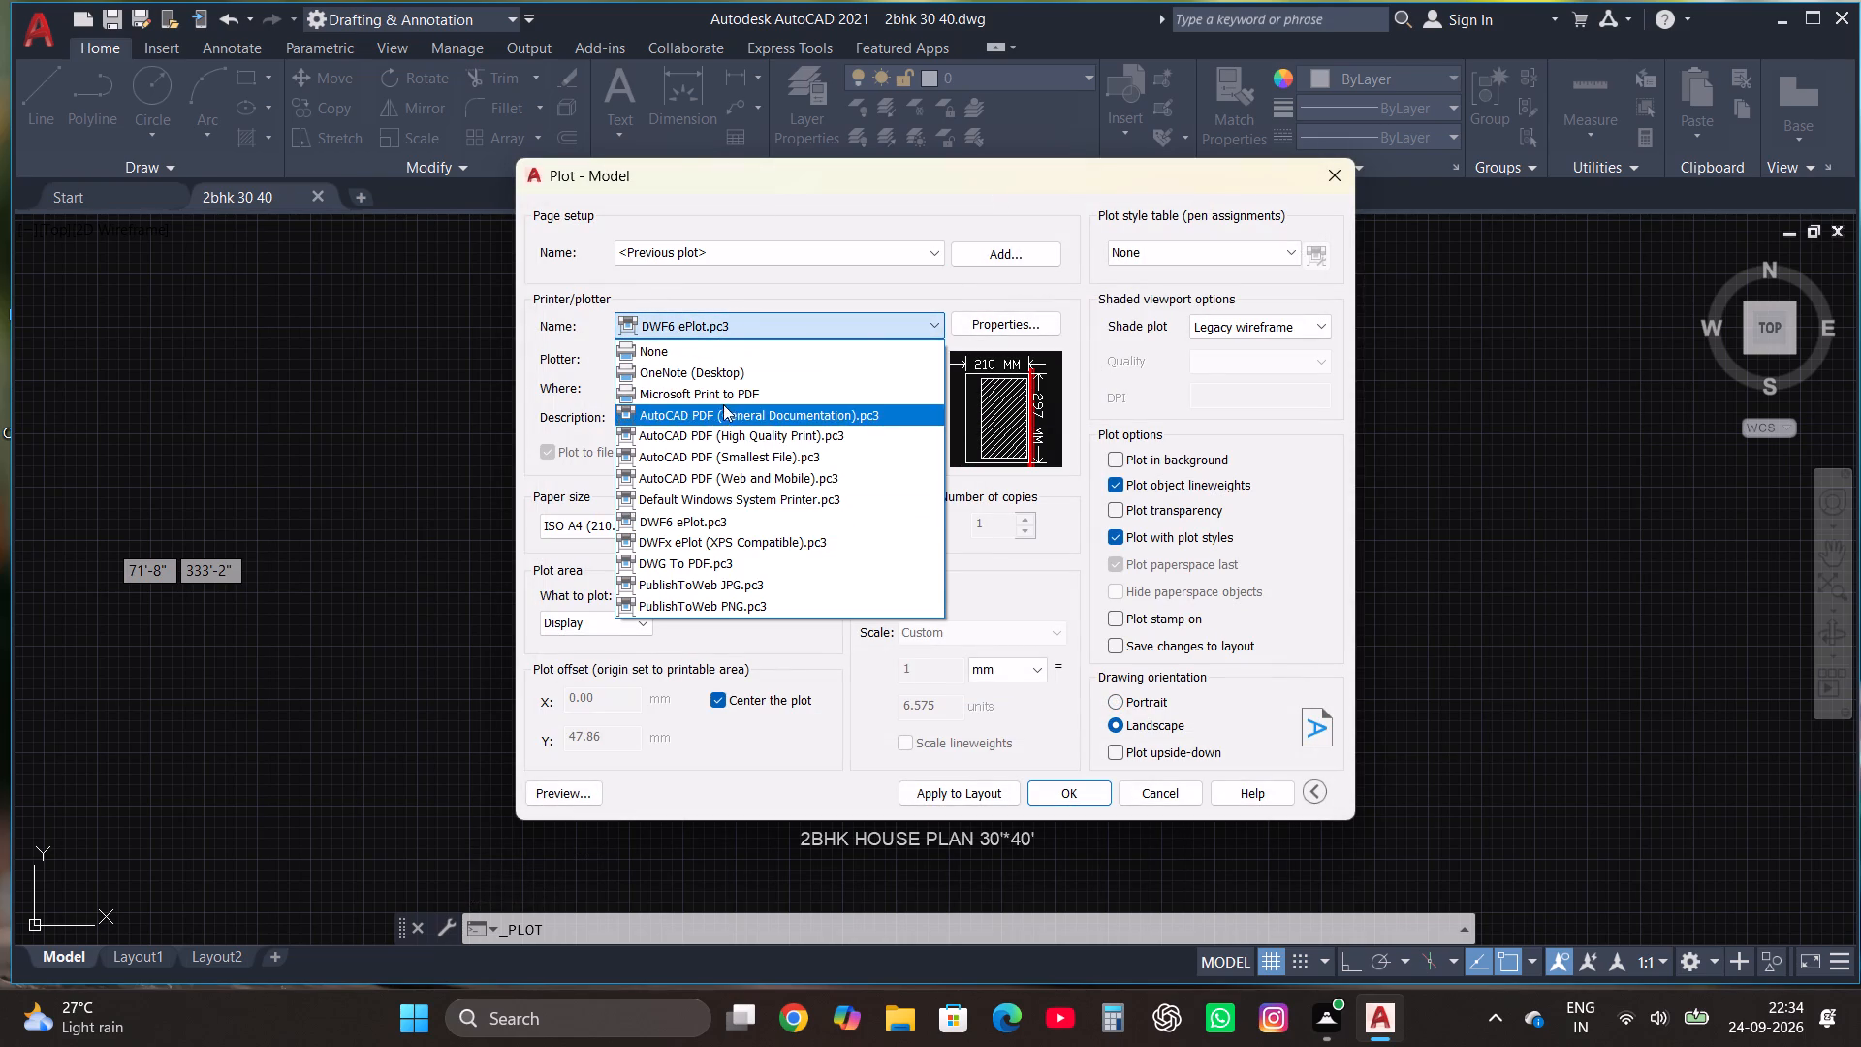
{"action": "left_click", "coordinate": [751, 421]}
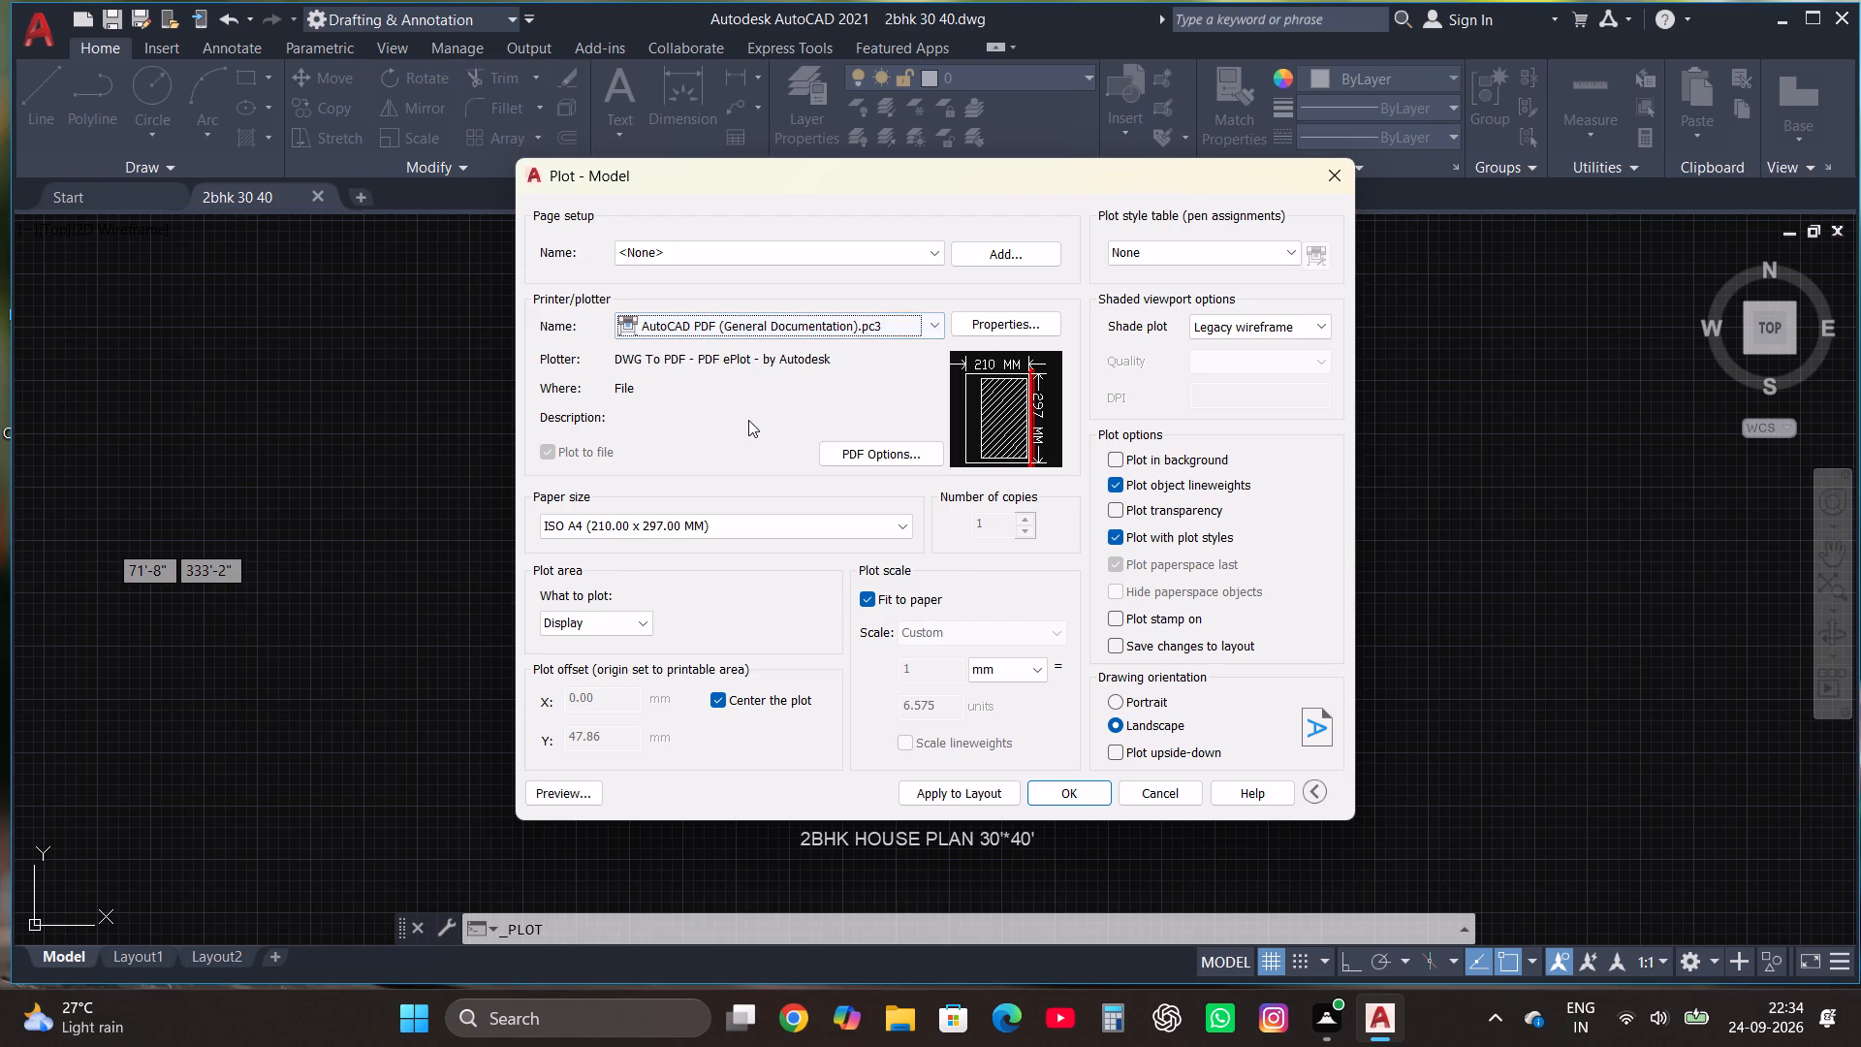
{"action": "left_click", "coordinate": [976, 791]}
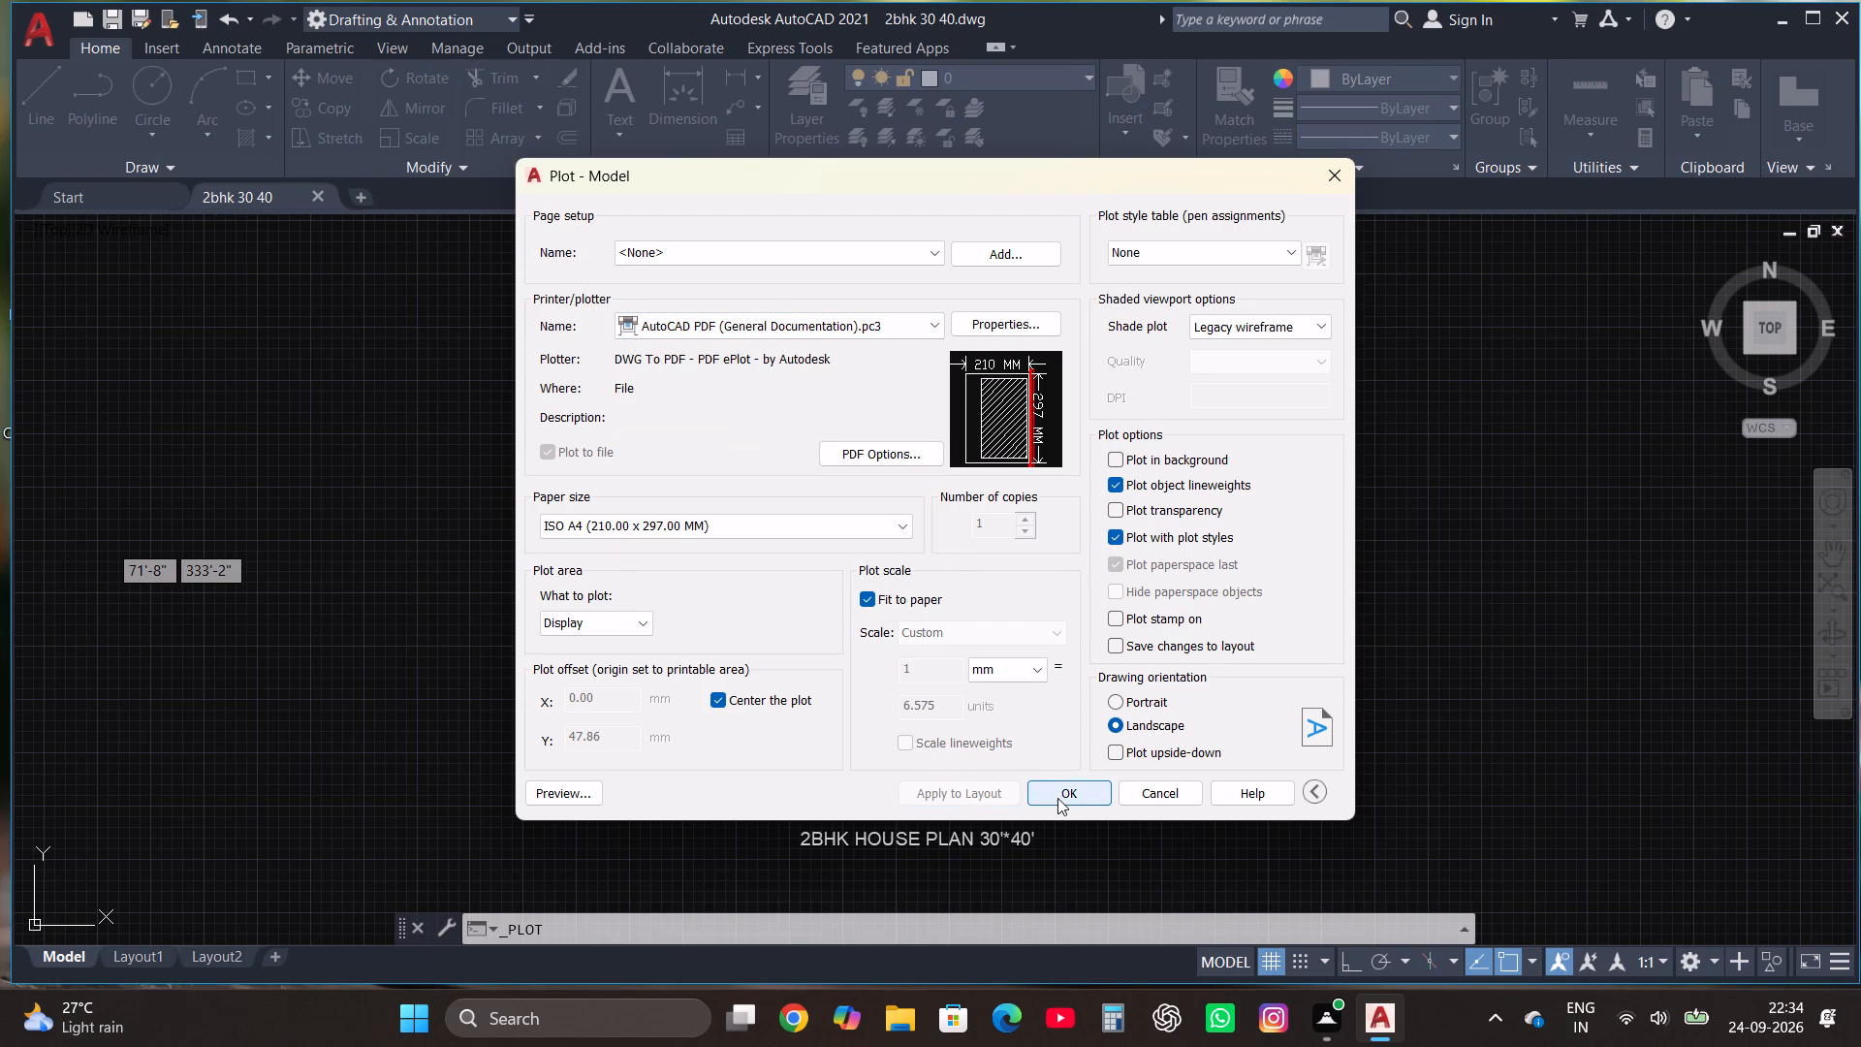
Plot the drawing to the Downloads folder as "2bhk 30 40-Model.pdf", and close the PDF that opens in the browser.
{"action": "left_click", "coordinate": [1057, 798]}
{"action": "left_click", "coordinate": [810, 220]}
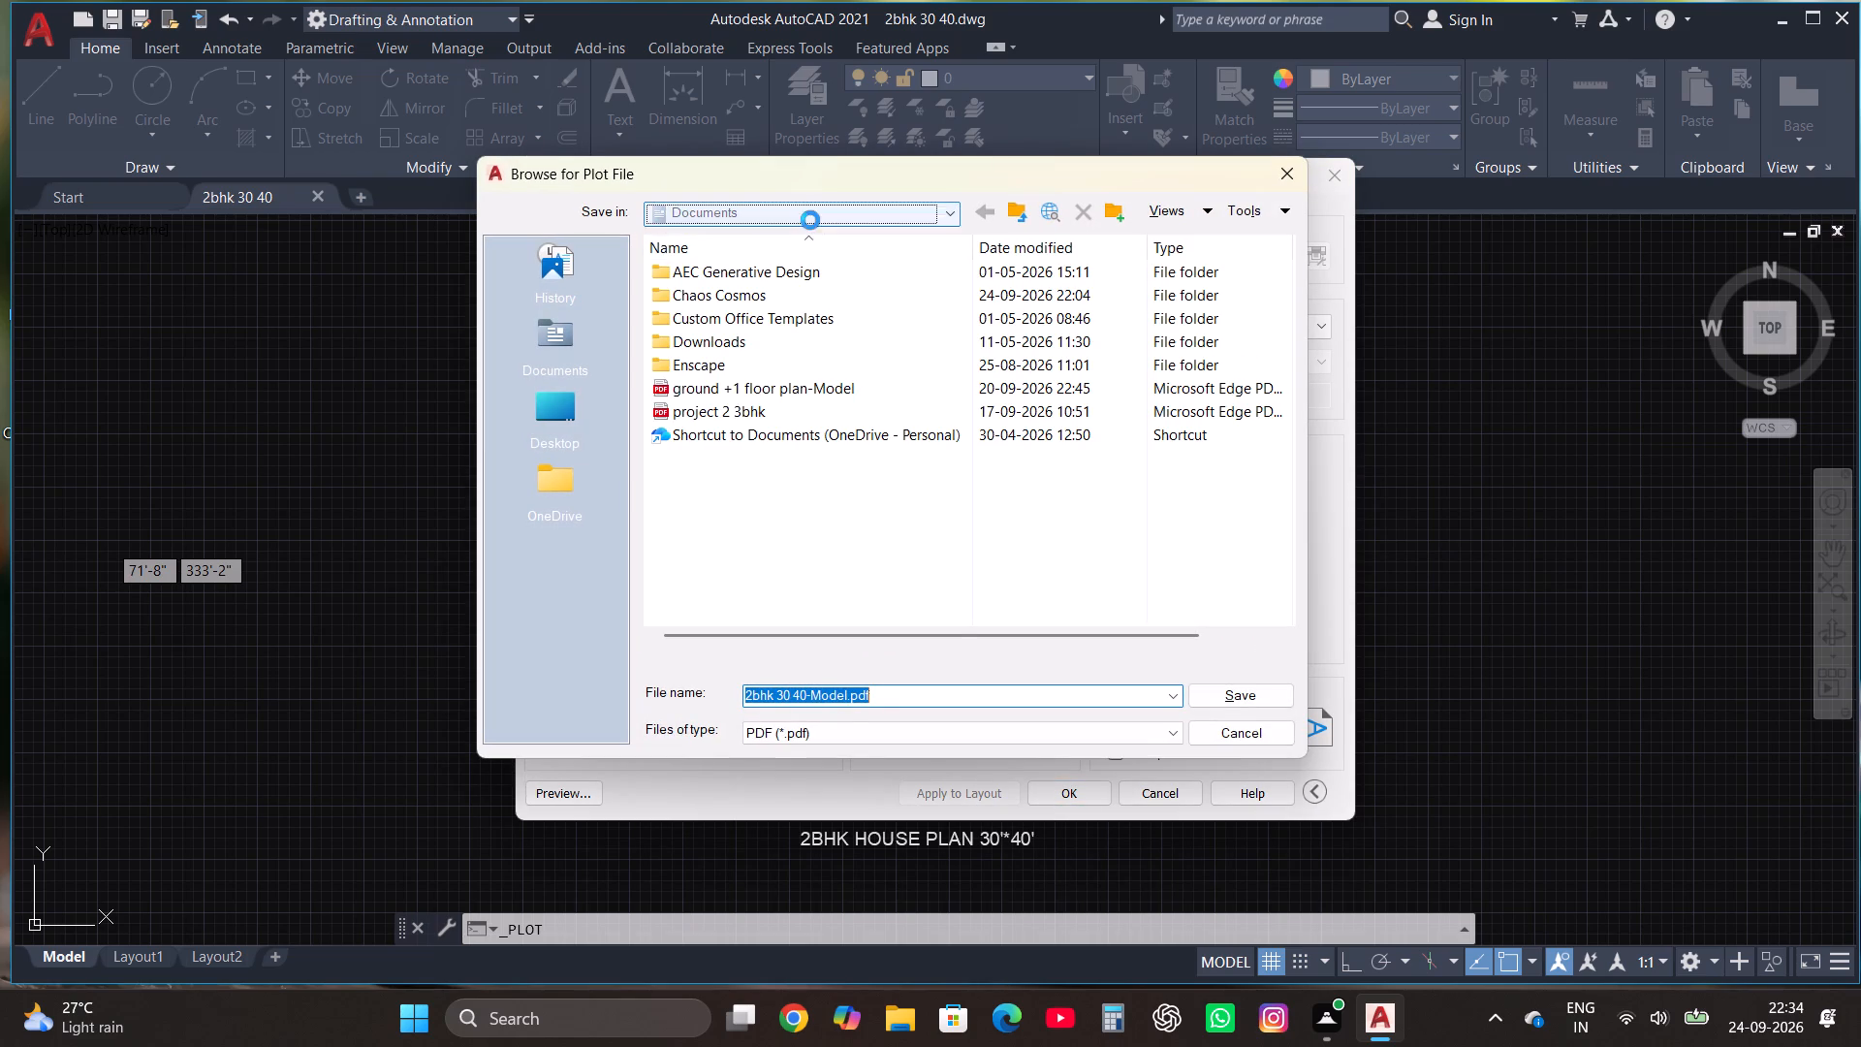
{"action": "left_click", "coordinate": [739, 507]}
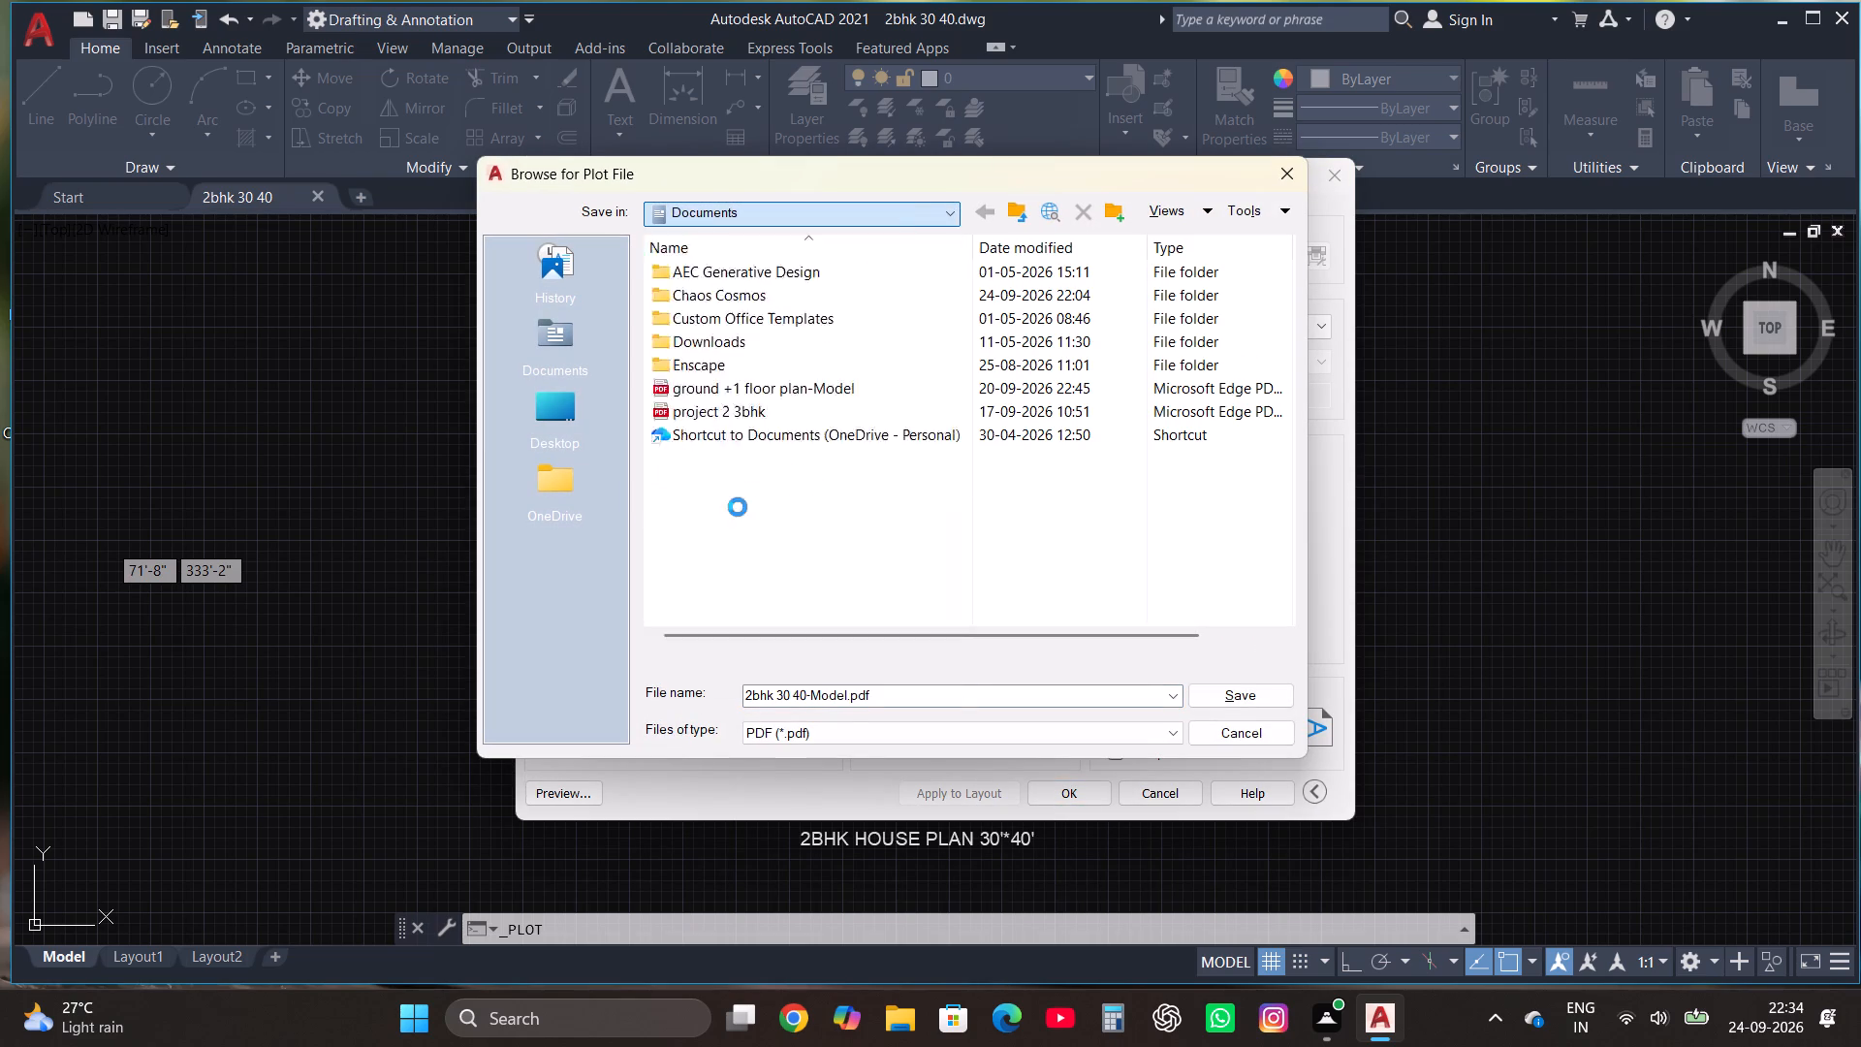
{"action": "left_click", "coordinate": [1214, 690]}
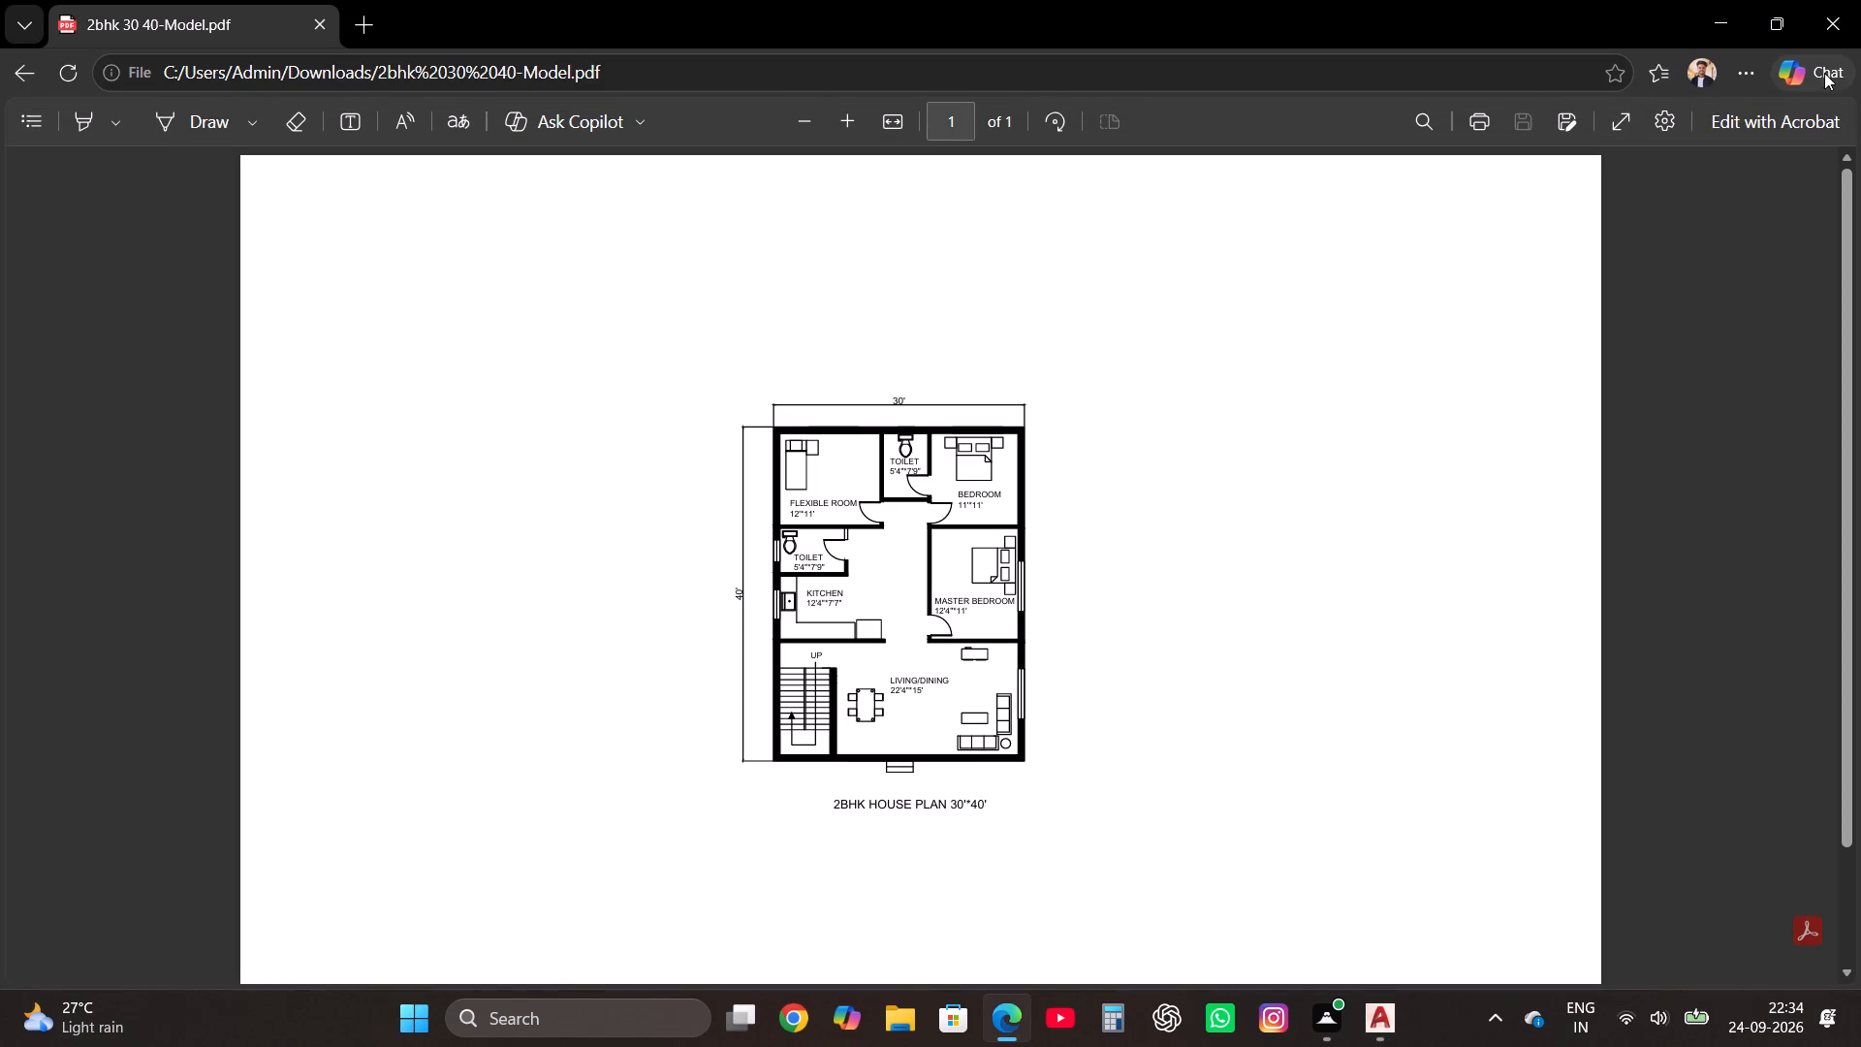
{"action": "left_click", "coordinate": [1842, 16]}
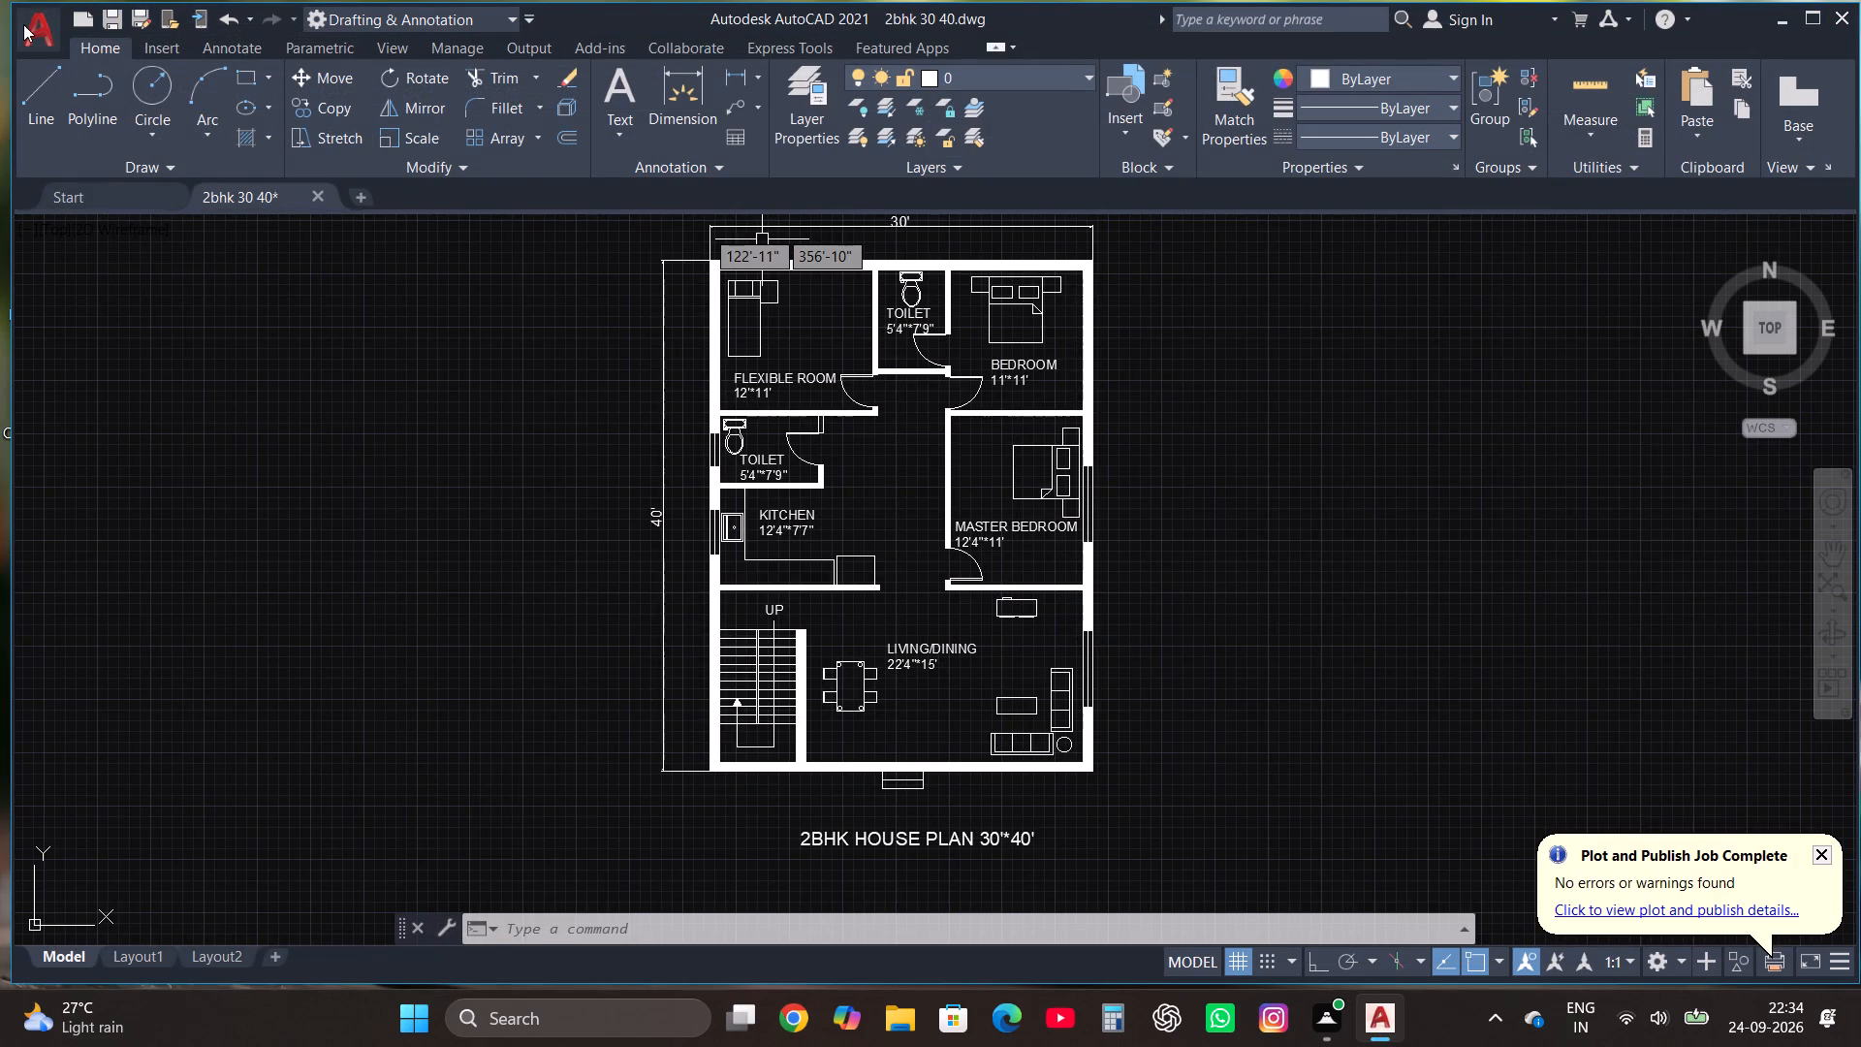
Export the floor plan in DWF format to the Downloads folder as "2bhk 30 40.dwf".
{"action": "left_click", "coordinate": [25, 26]}
{"action": "left_click", "coordinate": [99, 425]}
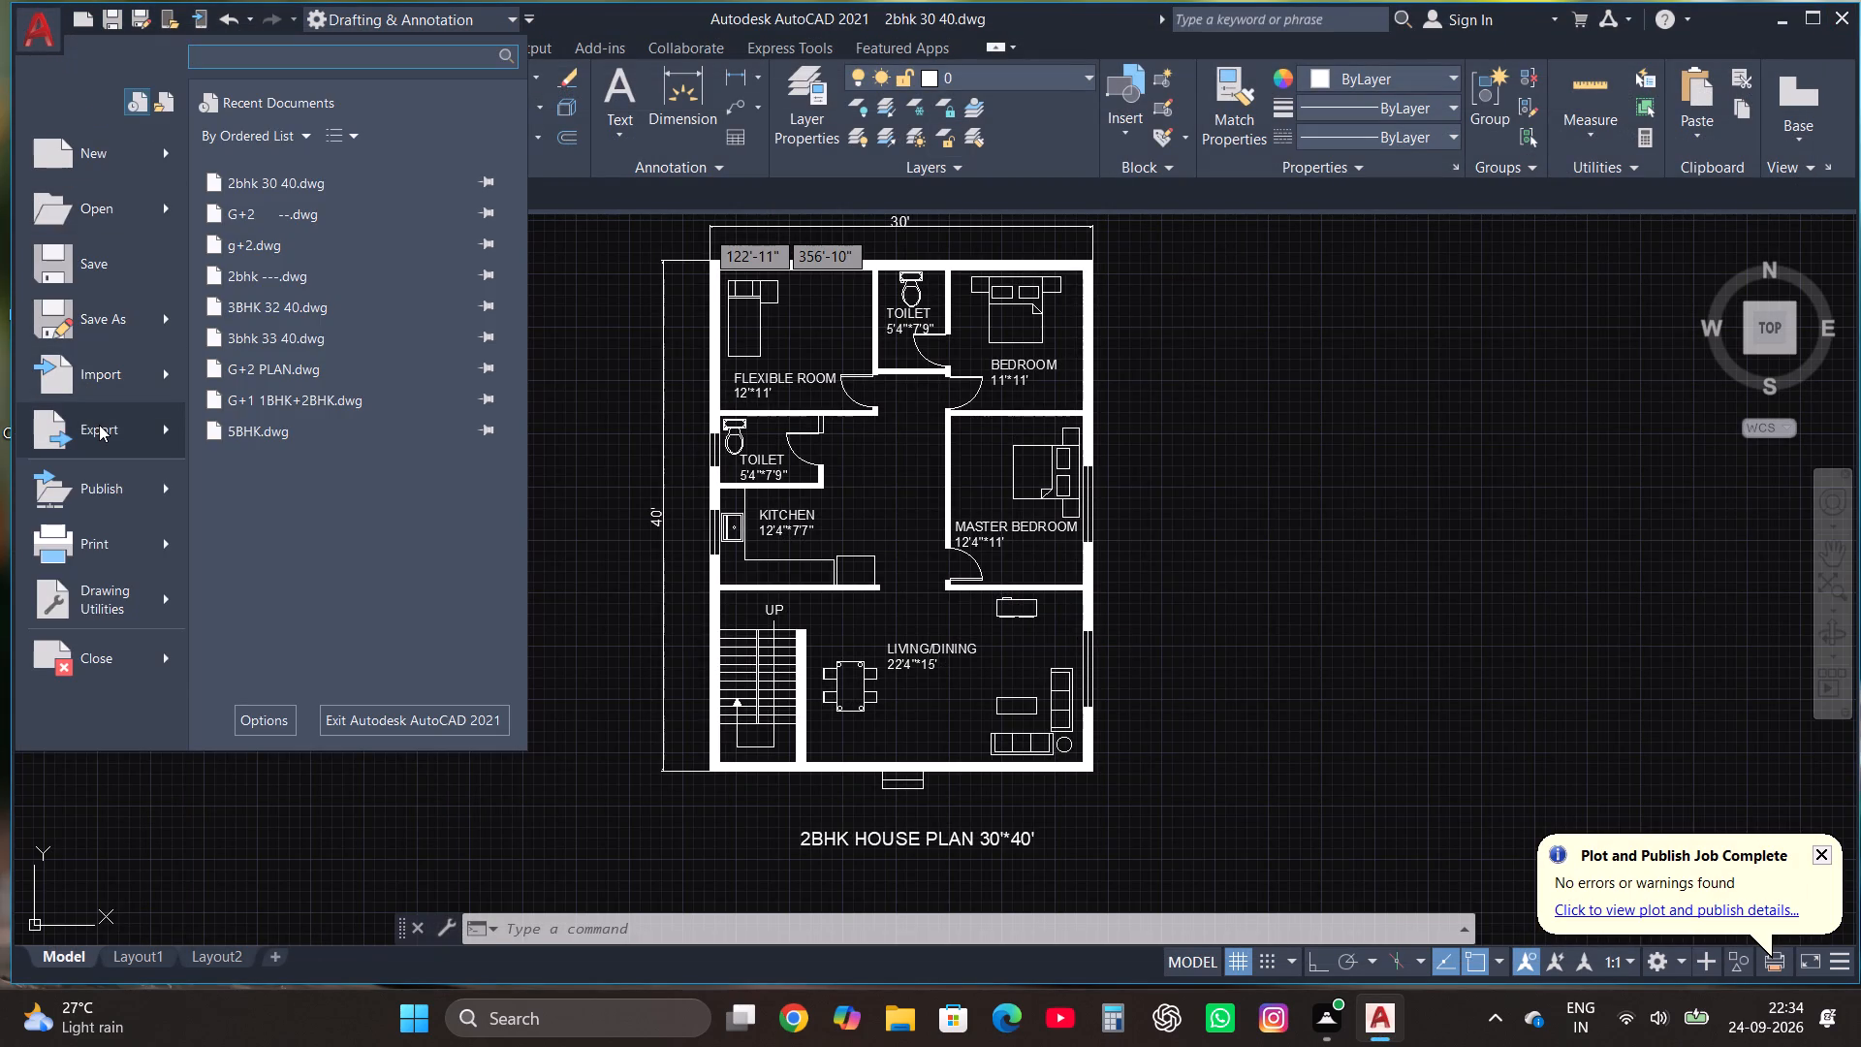
{"action": "left_click", "coordinate": [360, 196]}
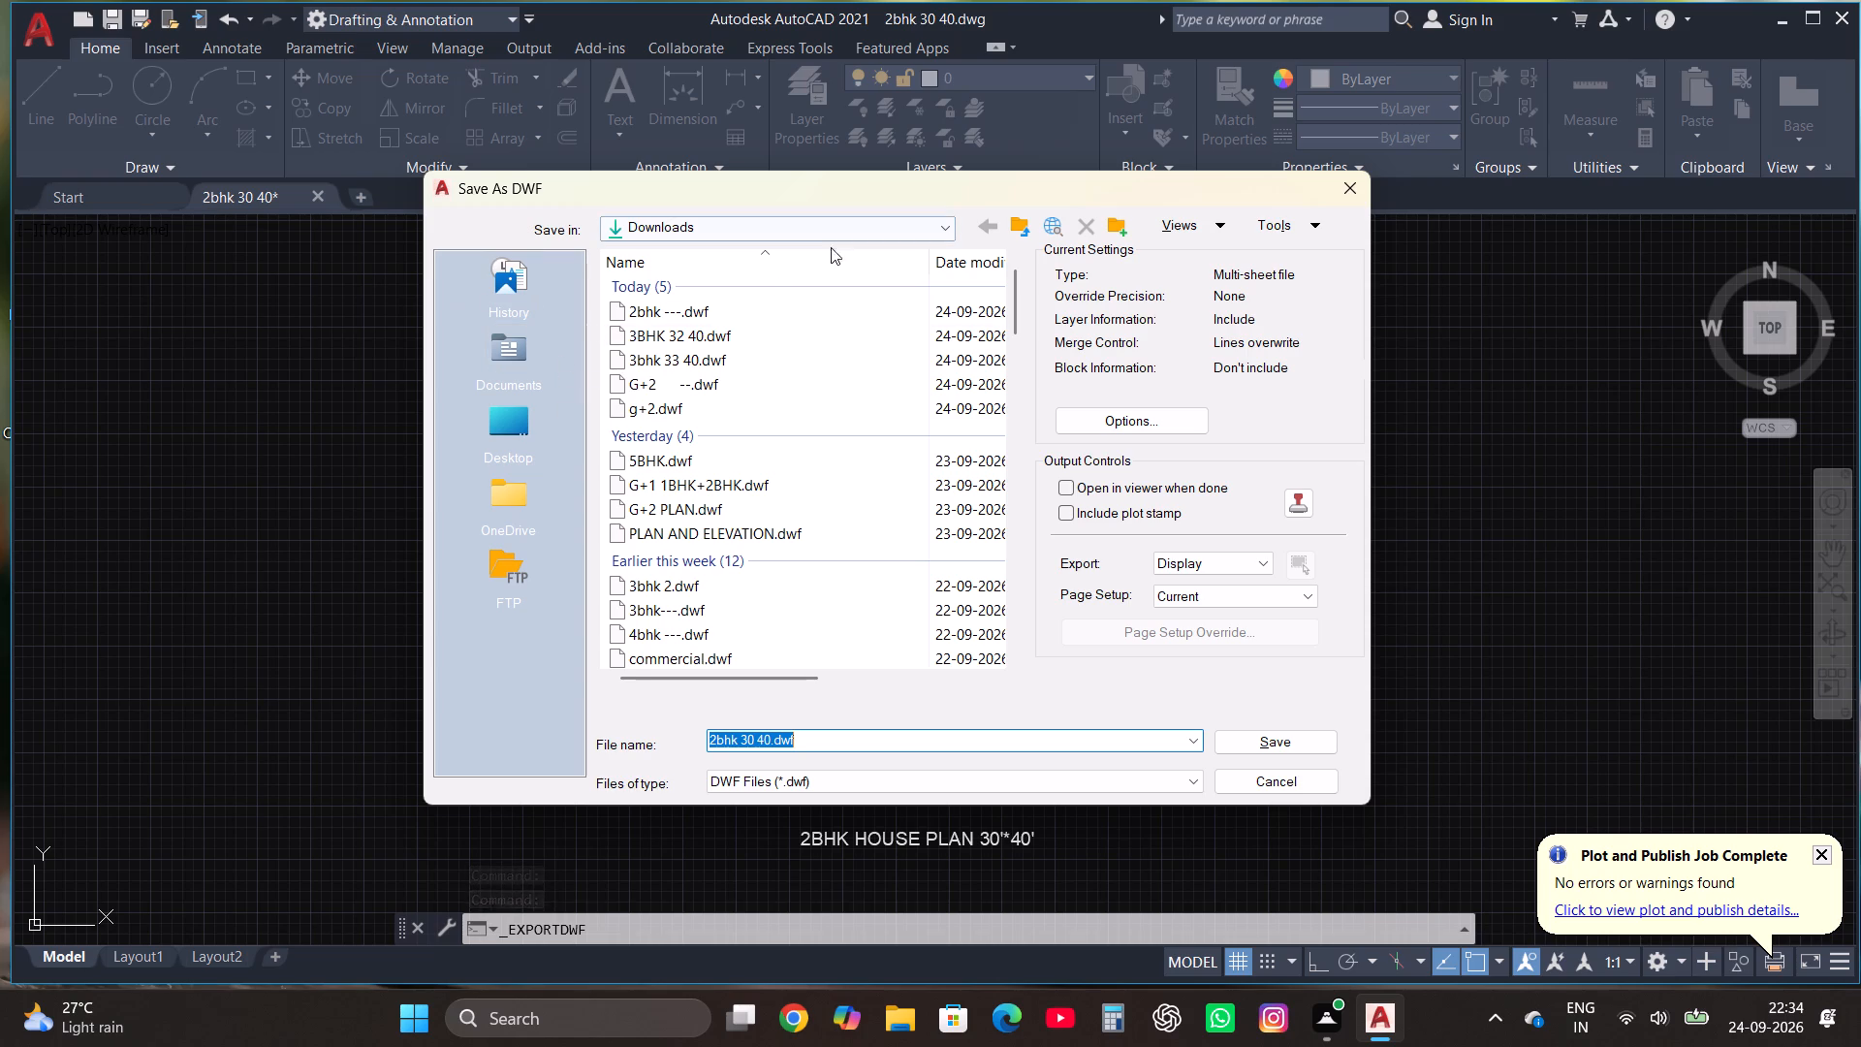
{"action": "left_click", "coordinate": [1258, 747]}
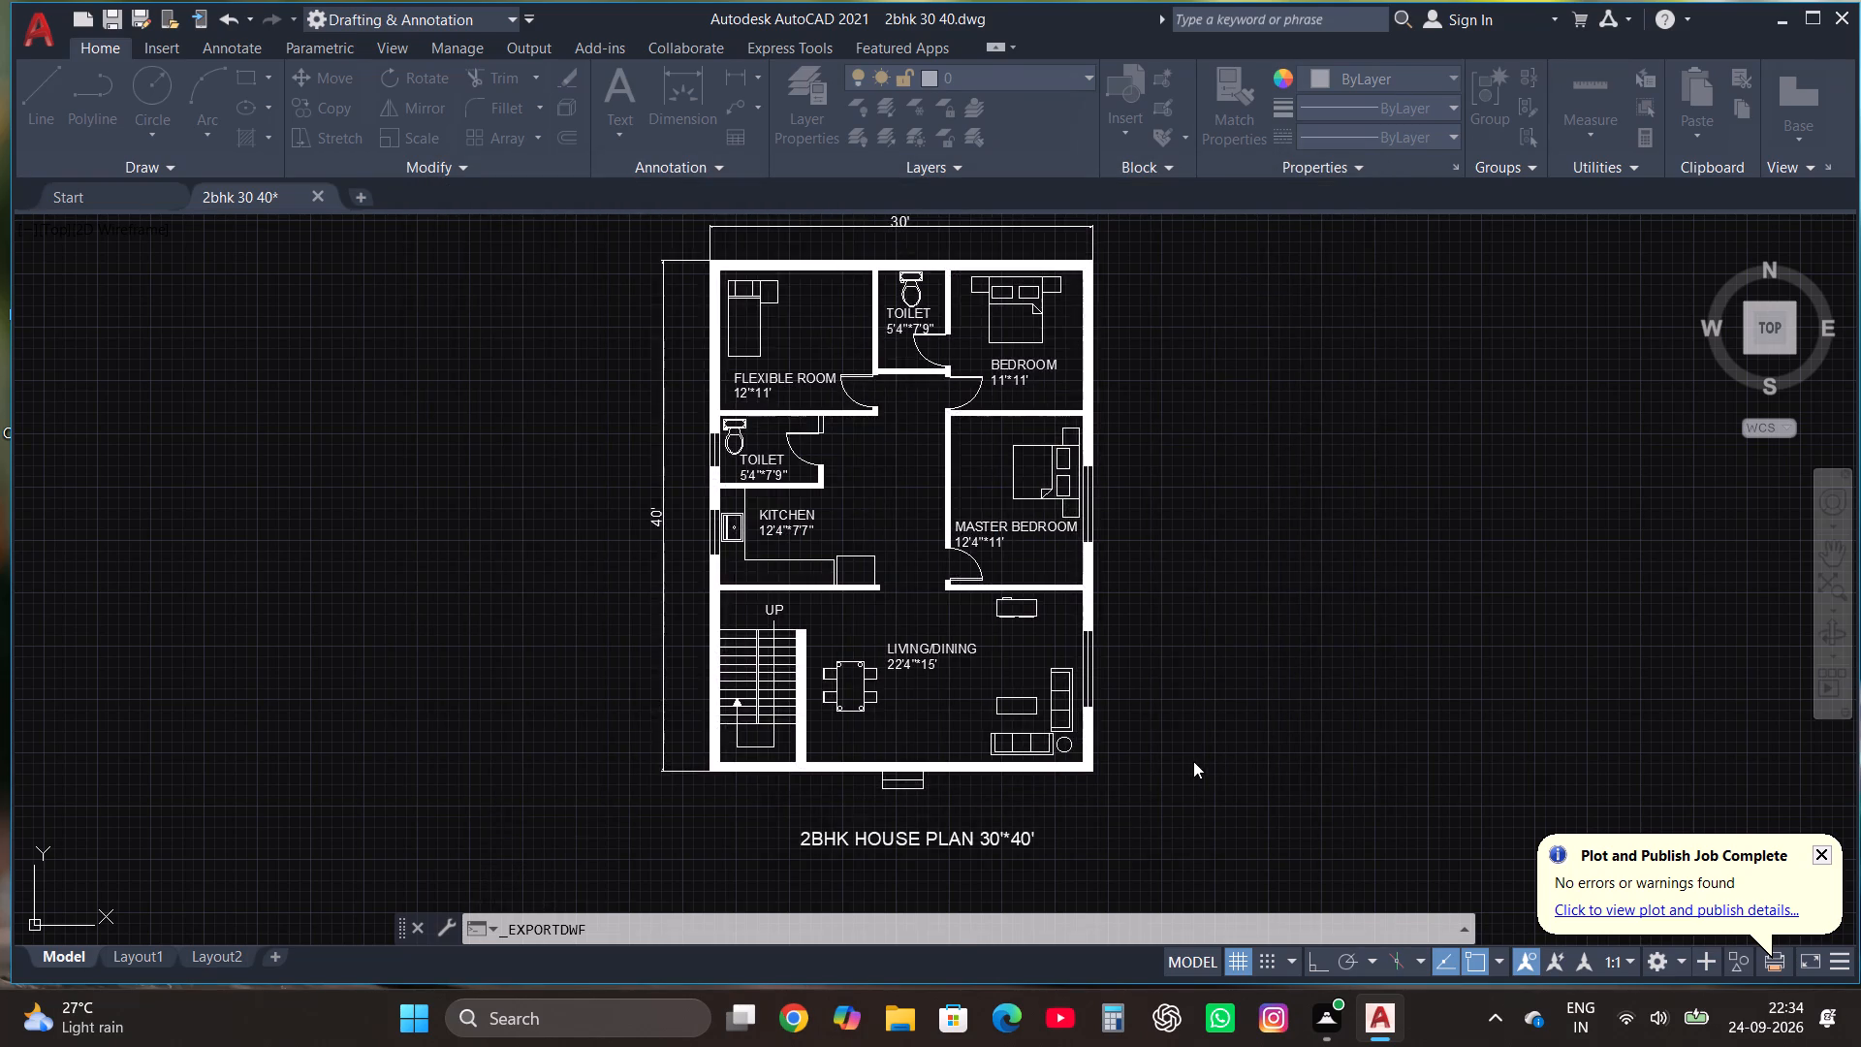